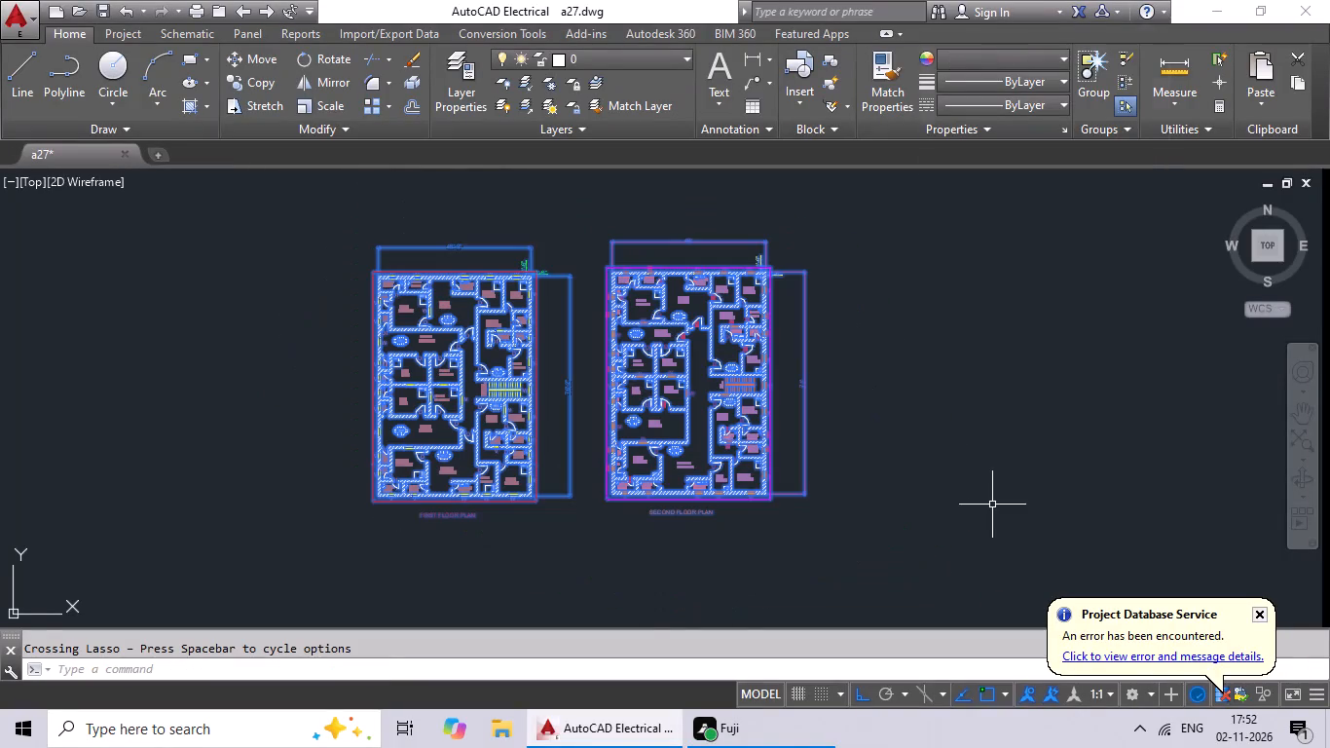
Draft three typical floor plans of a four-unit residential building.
Erase the selected first and second floor plans.
{"action": "key", "text": "Delete"}
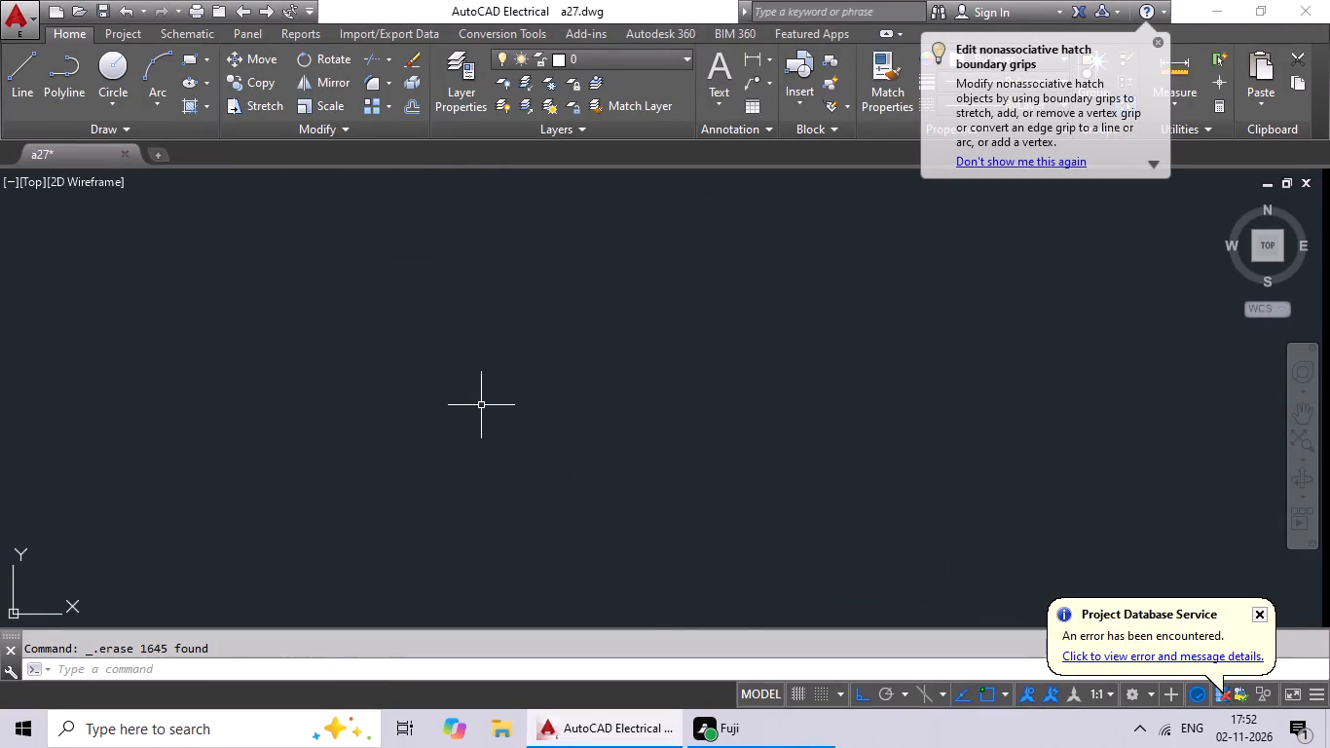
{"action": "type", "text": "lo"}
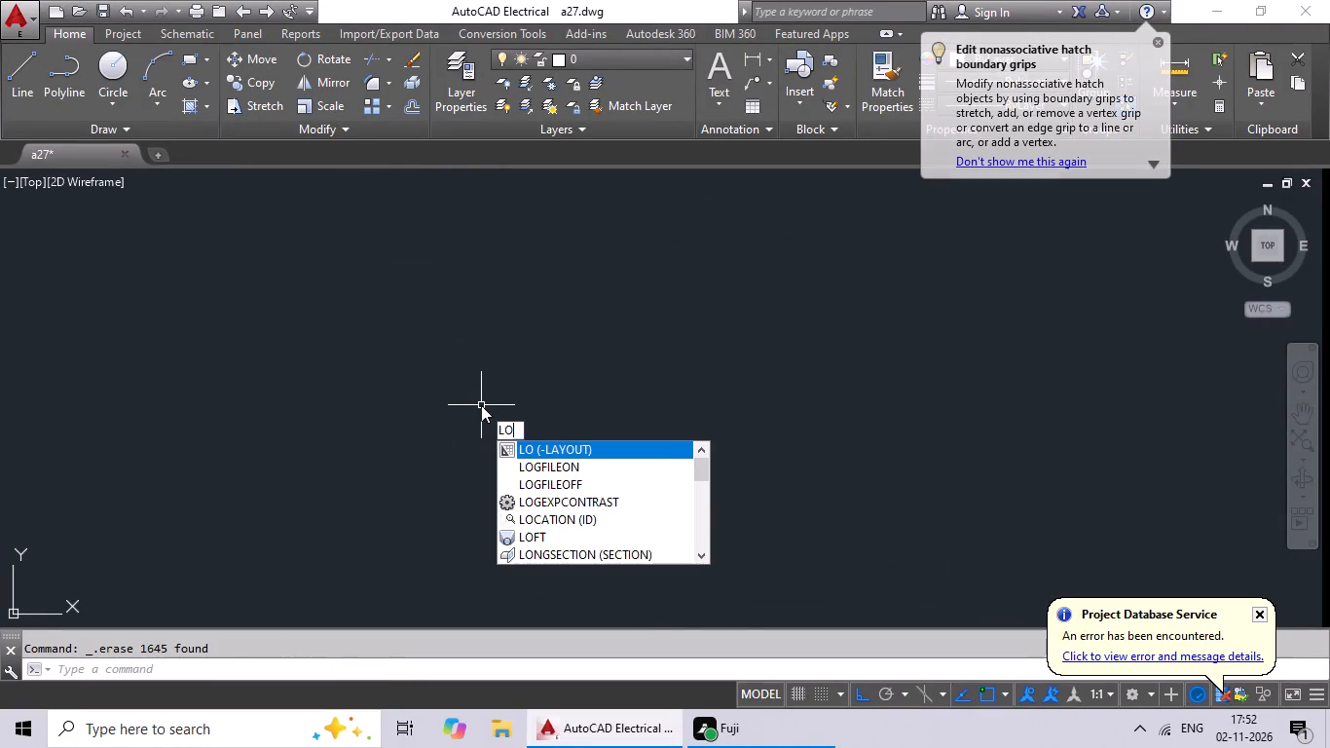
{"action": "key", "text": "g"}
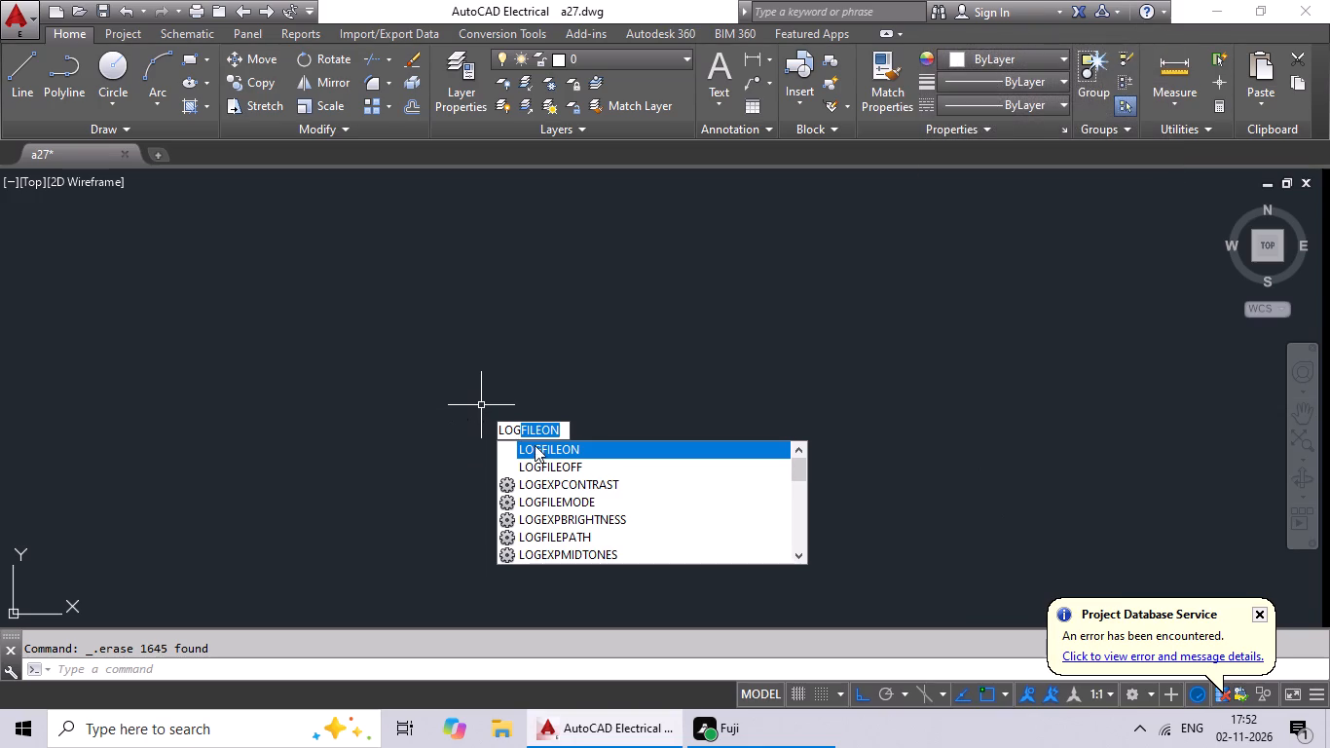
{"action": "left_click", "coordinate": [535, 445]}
Draw a closed rectangular building outline with lines, 44'4" wide and 50' high.
{"action": "left_click", "coordinate": [9, 79]}
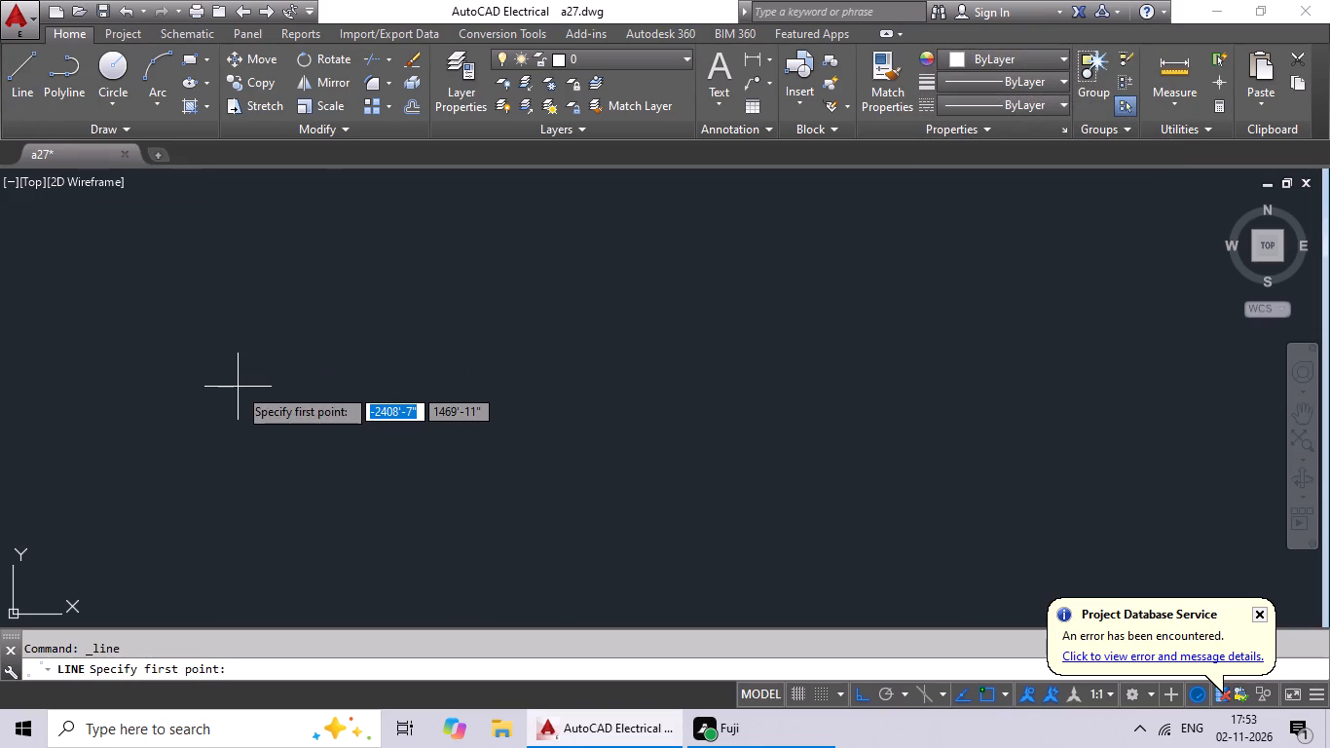
{"action": "left_click", "coordinate": [290, 243]}
{"action": "scroll", "coordinate": [794, 277], "scroll_direction": "down", "scroll_amount": 1}
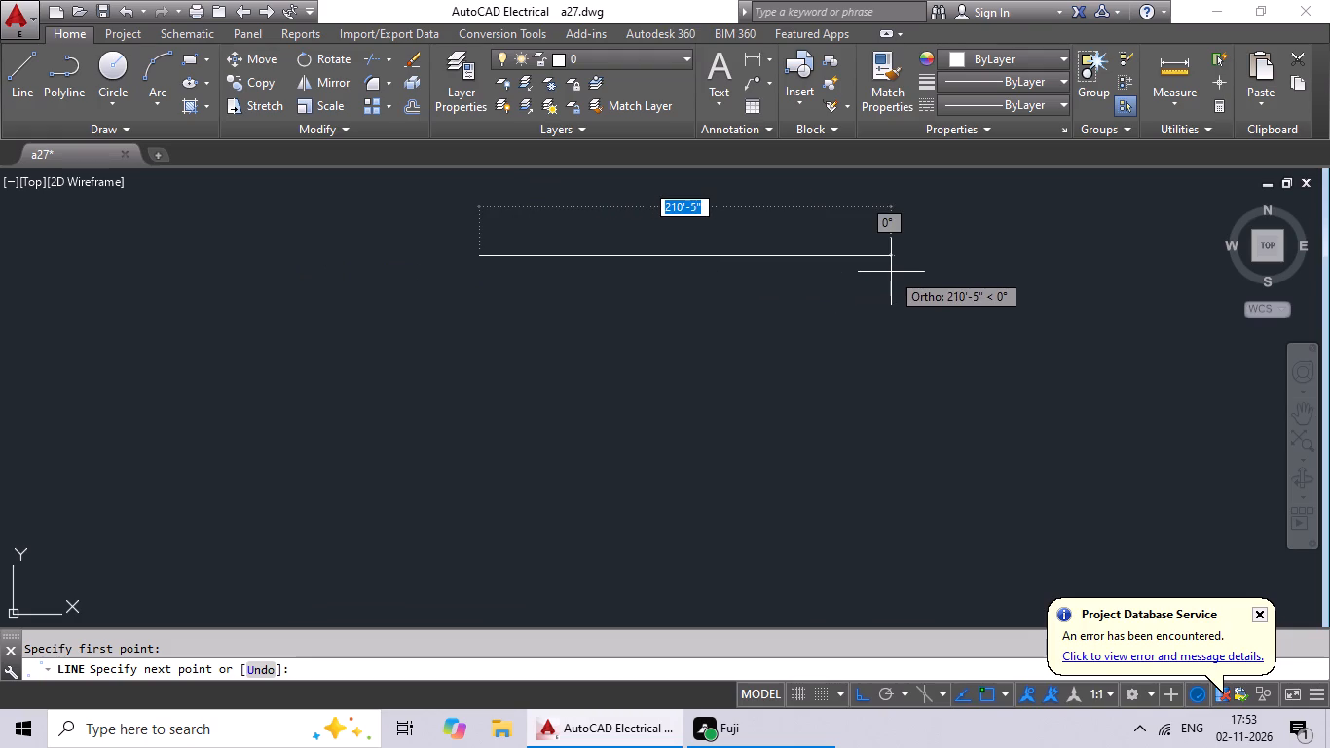
{"action": "type", "text": "44'4\""}
{"action": "key", "text": "Return"}
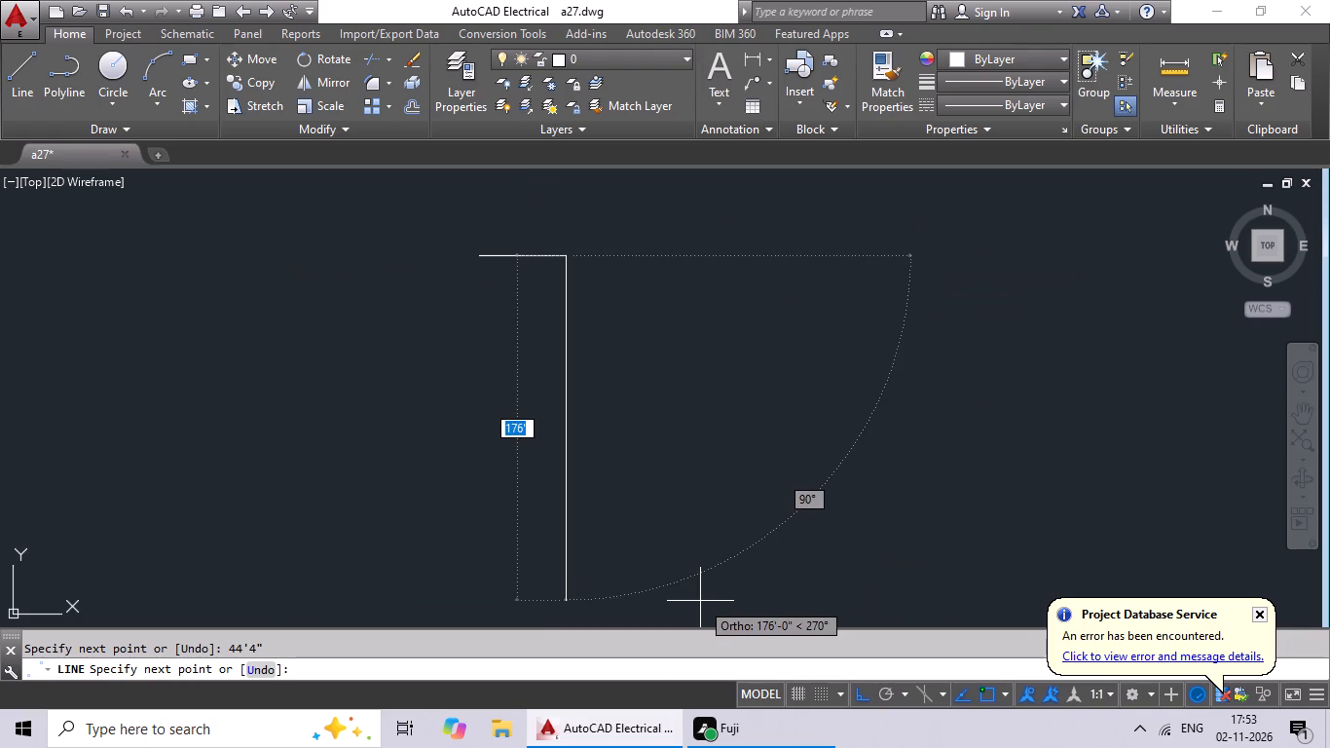
{"action": "type", "text": "50'"}
{"action": "key", "text": "Return"}
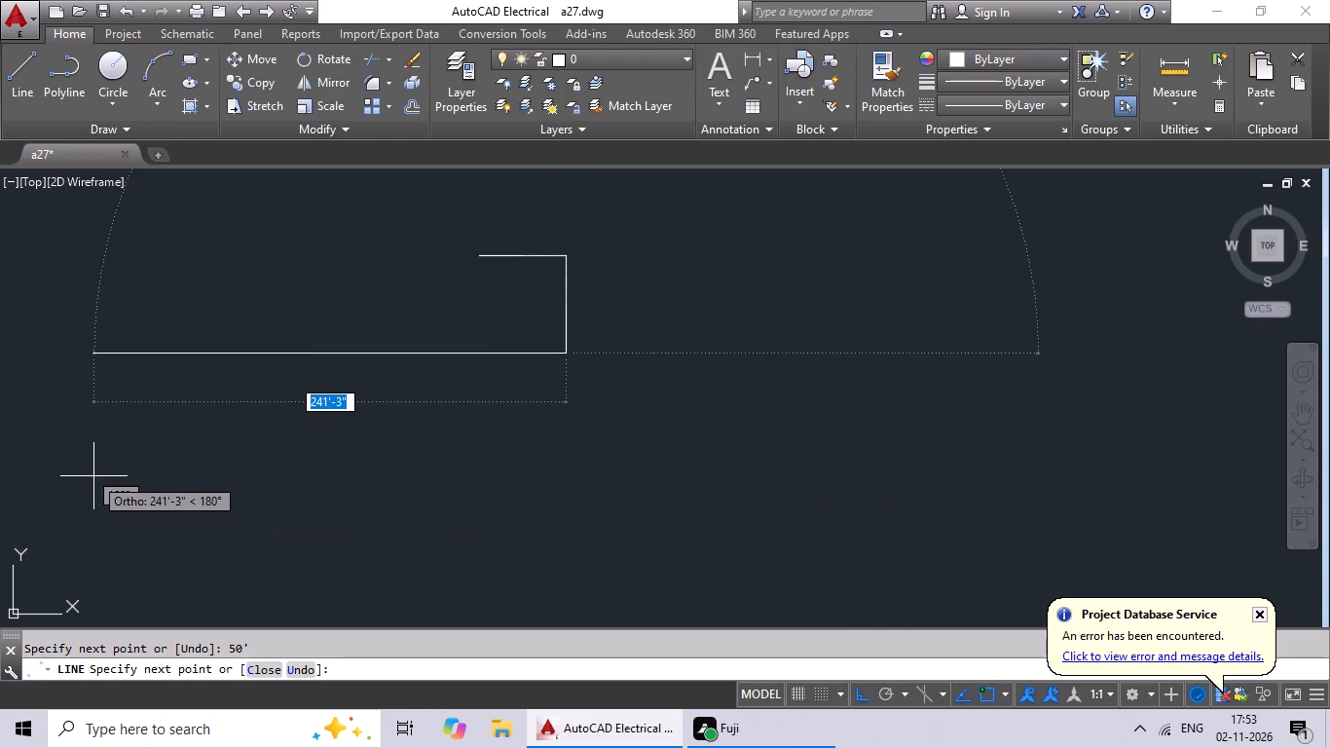
{"action": "type", "text": "44'"}
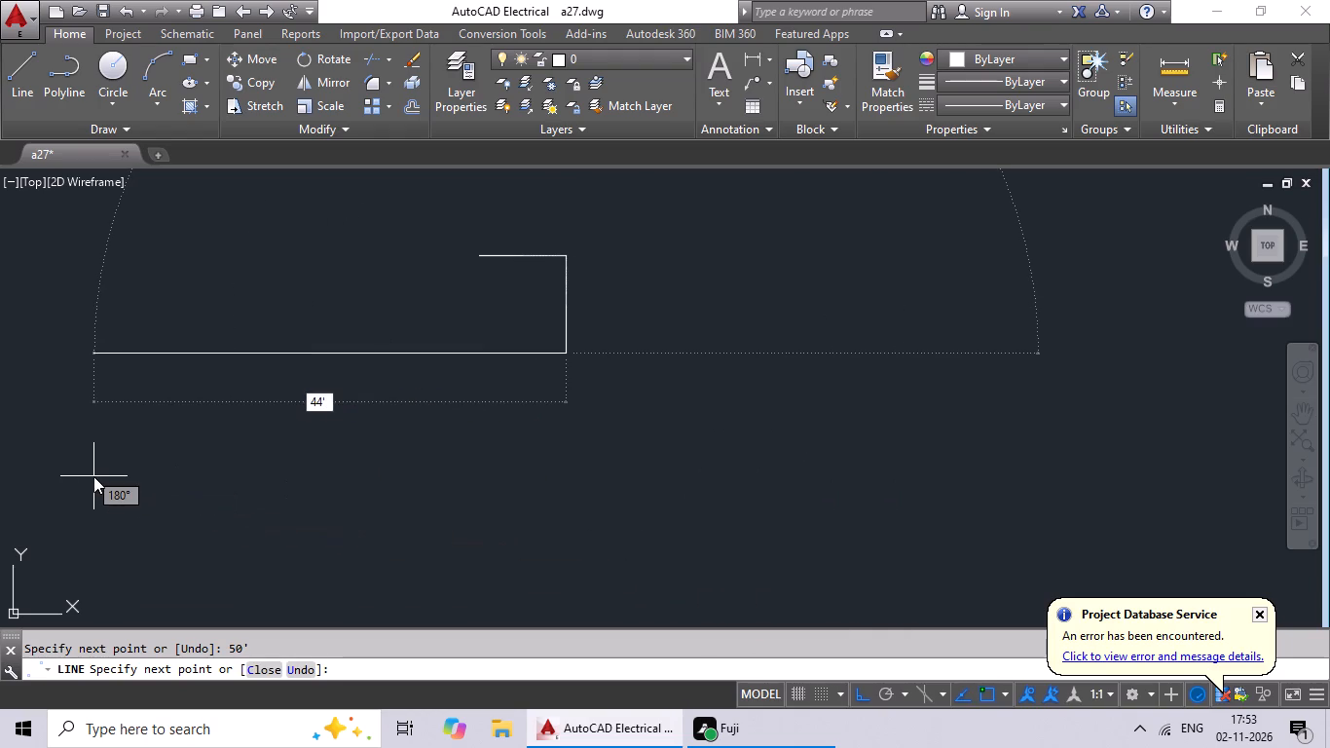
{"action": "type", "text": "4\""}
{"action": "key", "text": "Return"}
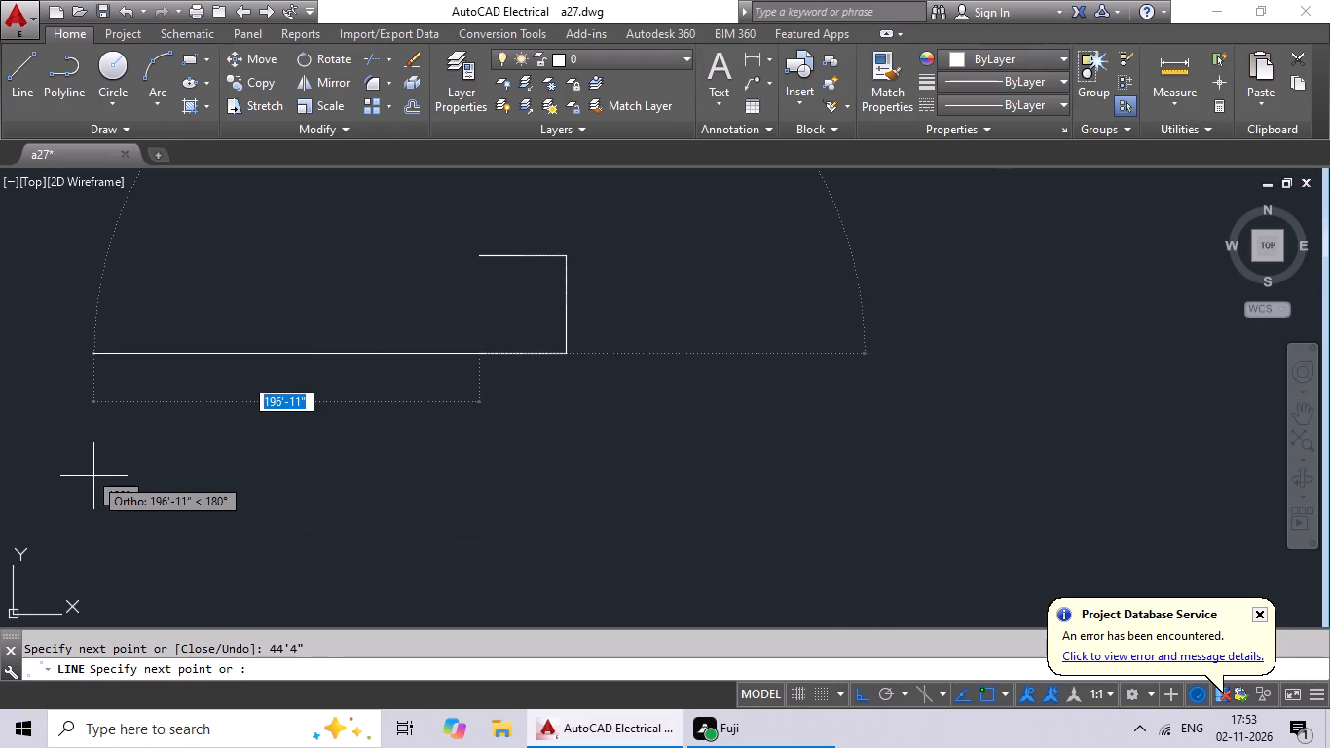
{"action": "scroll", "coordinate": [493, 253], "scroll_direction": "up", "scroll_amount": 4}
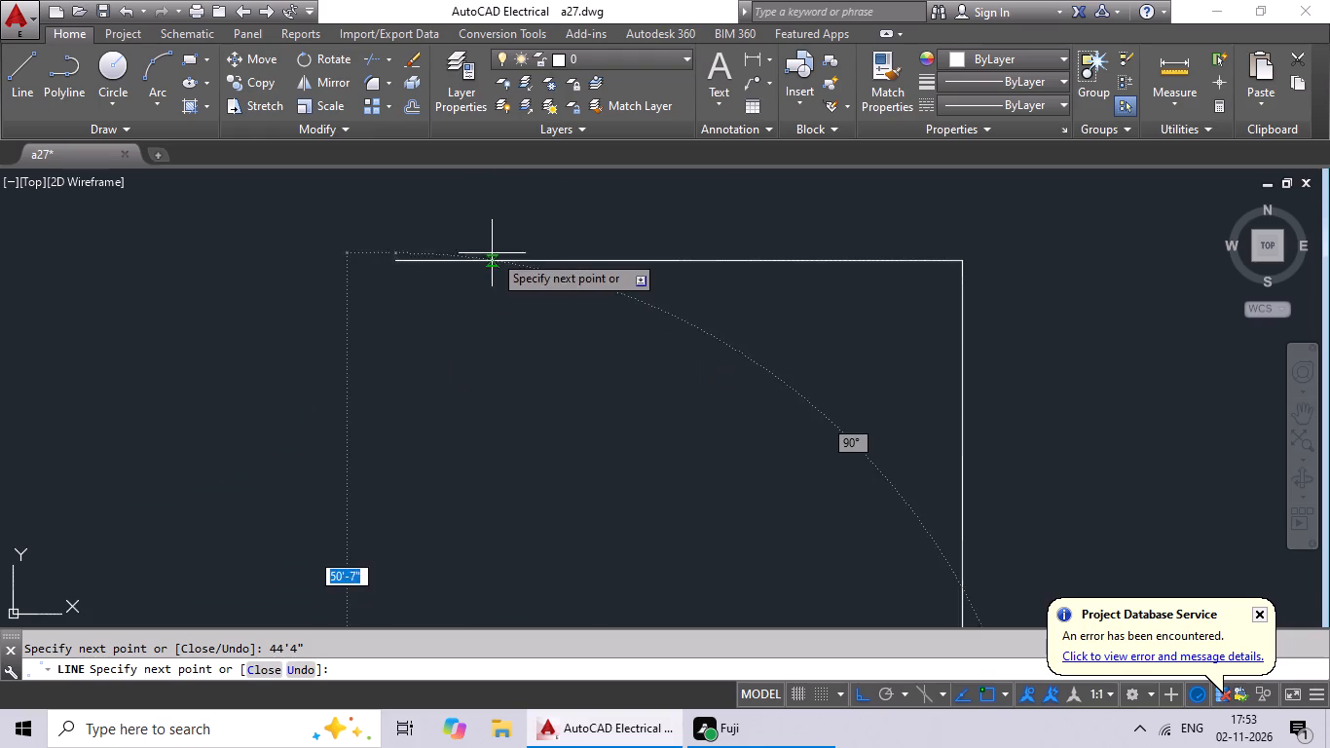
{"action": "left_click", "coordinate": [394, 261]}
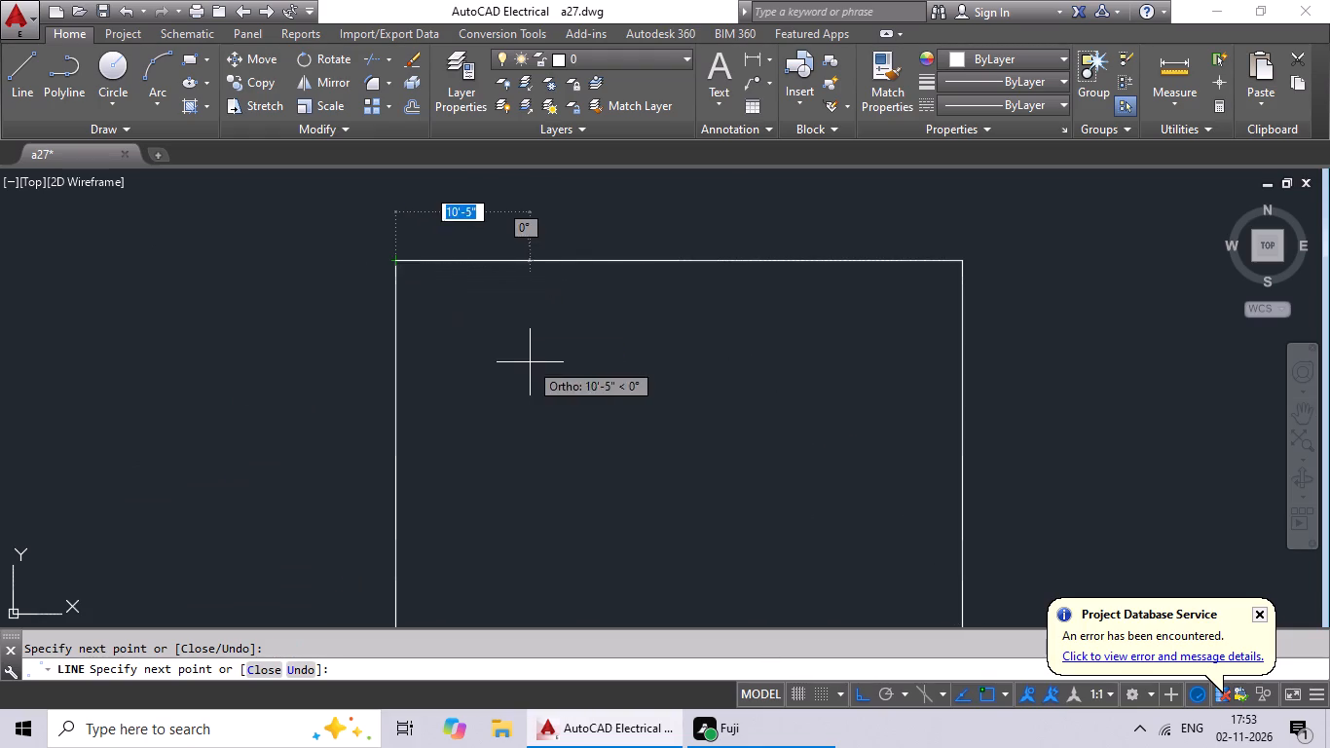
{"action": "key", "text": "Escape"}
Offset all four outline sides 9" inward to form the outer walls.
{"action": "scroll", "coordinate": [574, 403], "scroll_direction": "down", "scroll_amount": 2}
{"action": "middle_click_drag", "start_coordinate": [574, 403], "coordinate": [473, 339]}
{"action": "scroll", "coordinate": [469, 415], "scroll_direction": "up", "scroll_amount": 1}
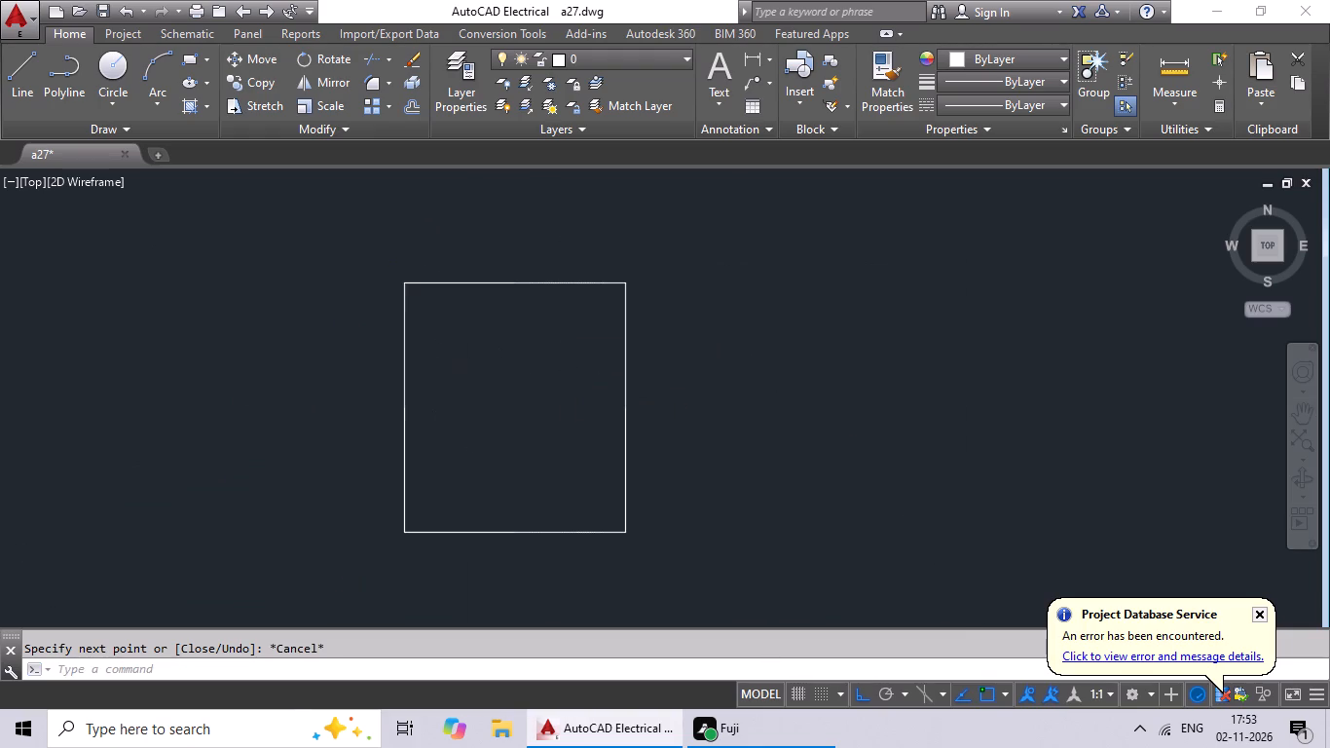
{"action": "scroll", "coordinate": [469, 415], "scroll_direction": "up", "scroll_amount": 1}
{"action": "scroll", "coordinate": [469, 415], "scroll_direction": "down", "scroll_amount": 2}
{"action": "middle_click_drag", "start_coordinate": [469, 414], "coordinate": [445, 403]}
{"action": "key", "text": "Escape"}
{"action": "key", "text": "Escape"}
{"action": "key", "text": "o"}
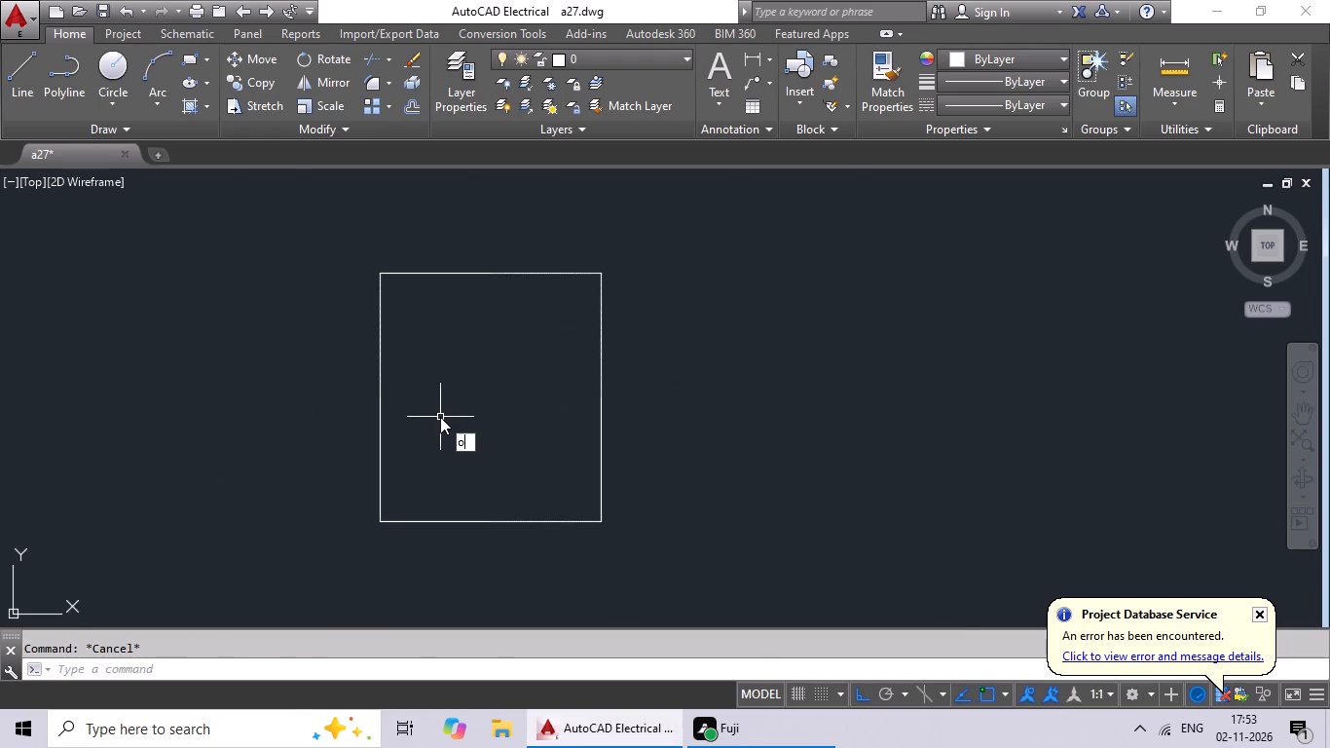
{"action": "key", "text": "Return"}
{"action": "key", "text": "9"}
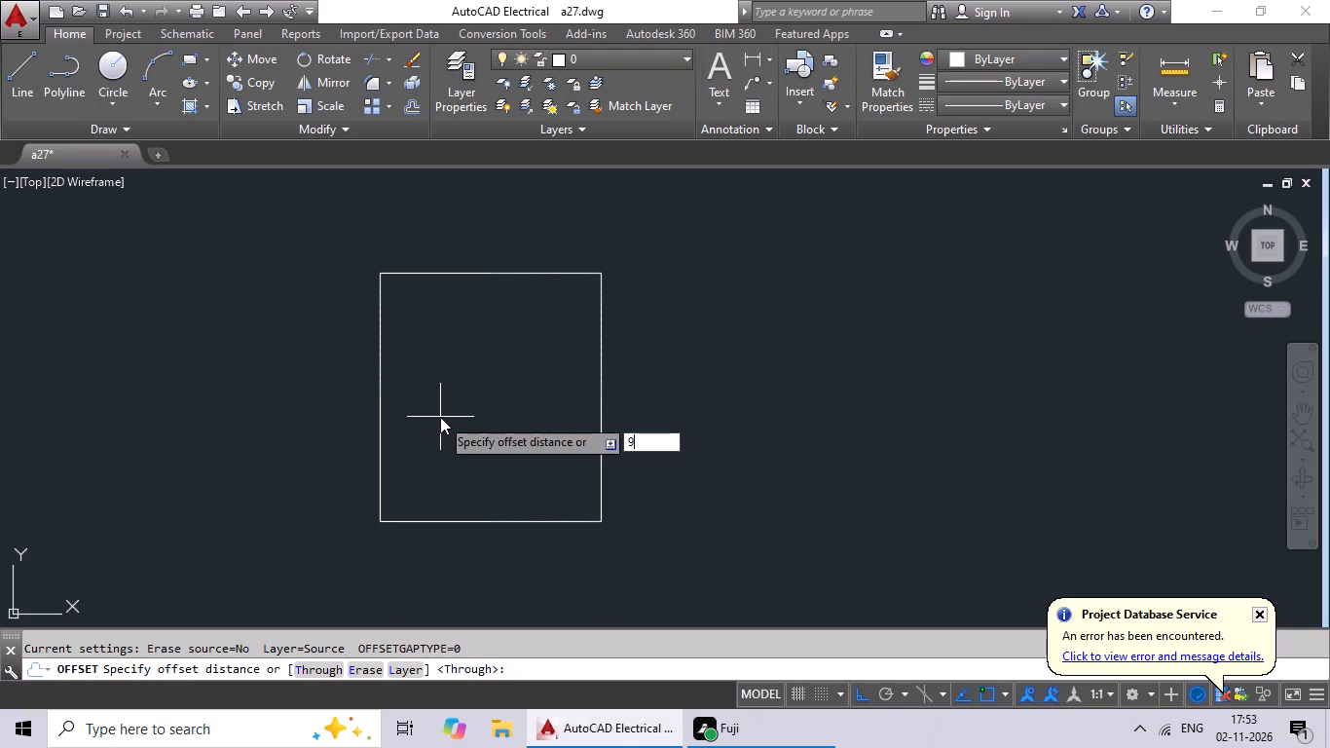
{"action": "key", "text": "shift+quotedbl"}
{"action": "key", "text": "Return"}
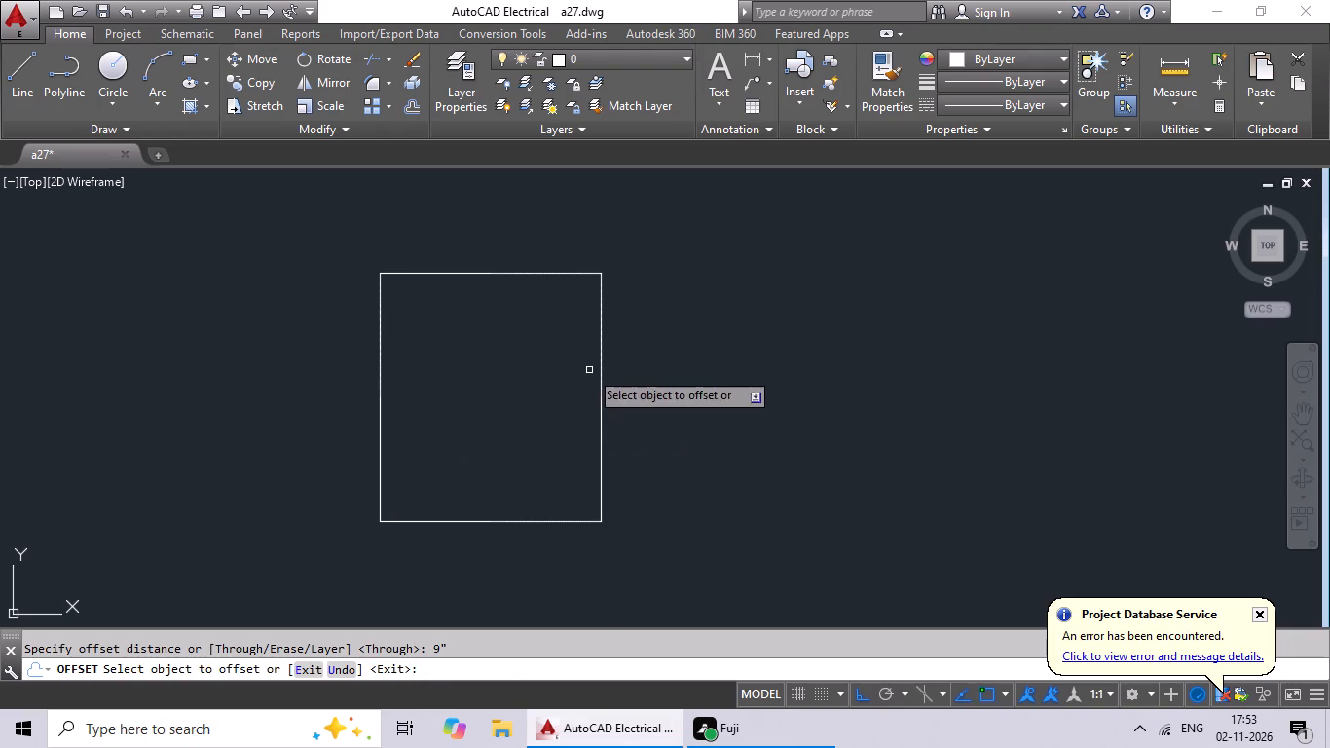
{"action": "left_click", "coordinate": [519, 272]}
{"action": "left_click", "coordinate": [499, 313]}
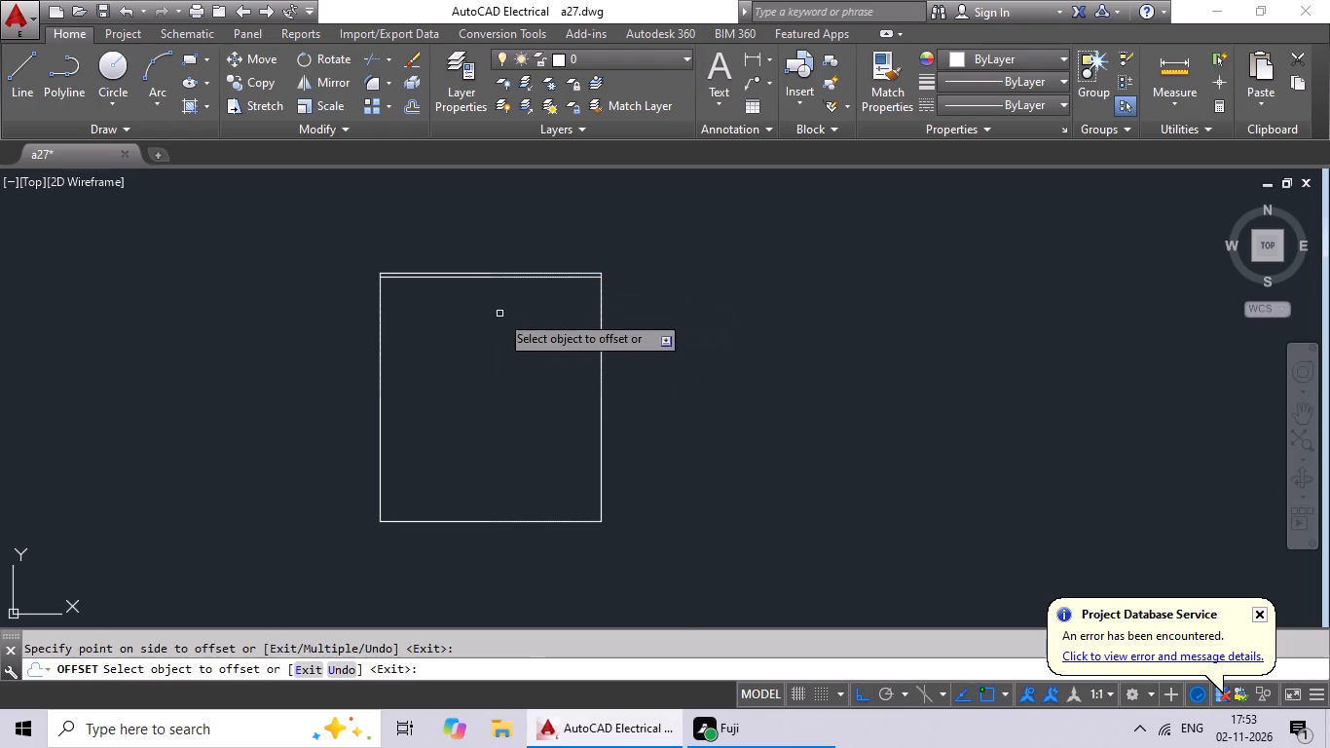
{"action": "left_click_drag", "start_coordinate": [379, 370], "coordinate": [389, 369]}
{"action": "left_click", "coordinate": [434, 361]}
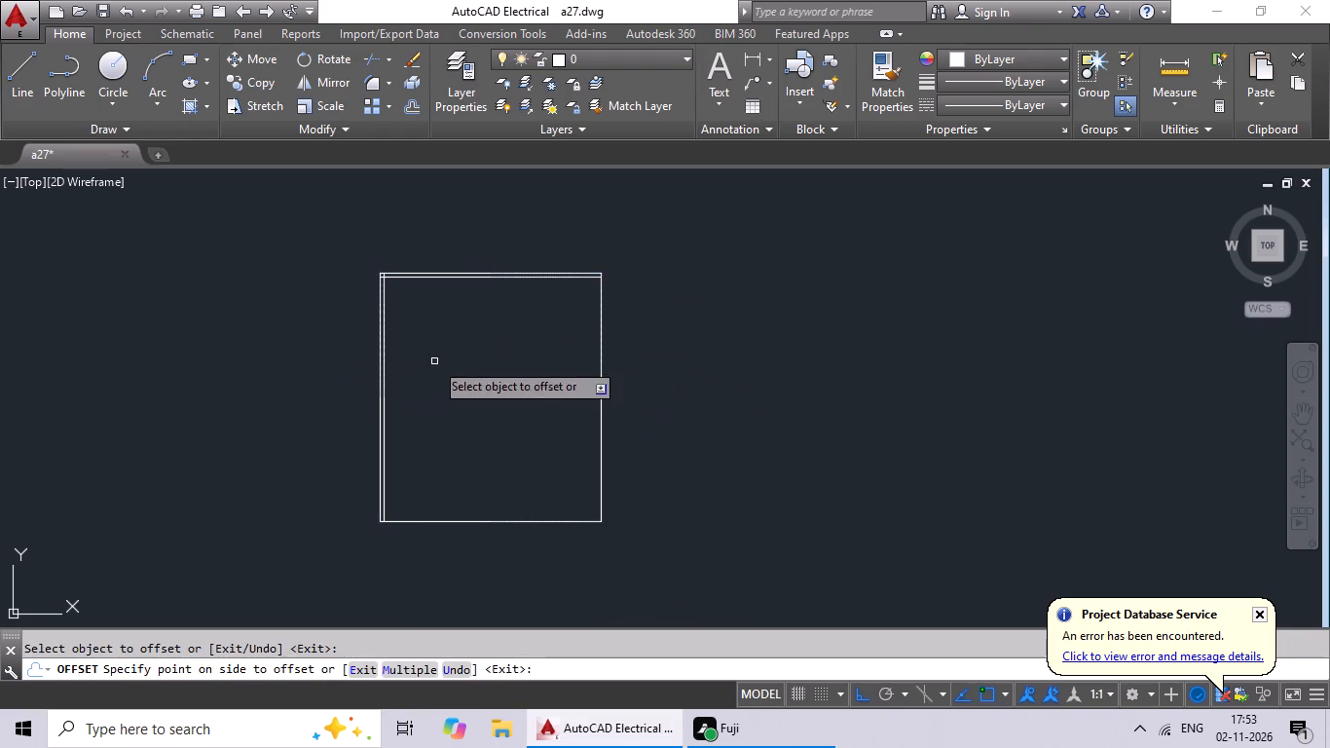
{"action": "left_click", "coordinate": [603, 373]}
{"action": "left_click", "coordinate": [424, 431]}
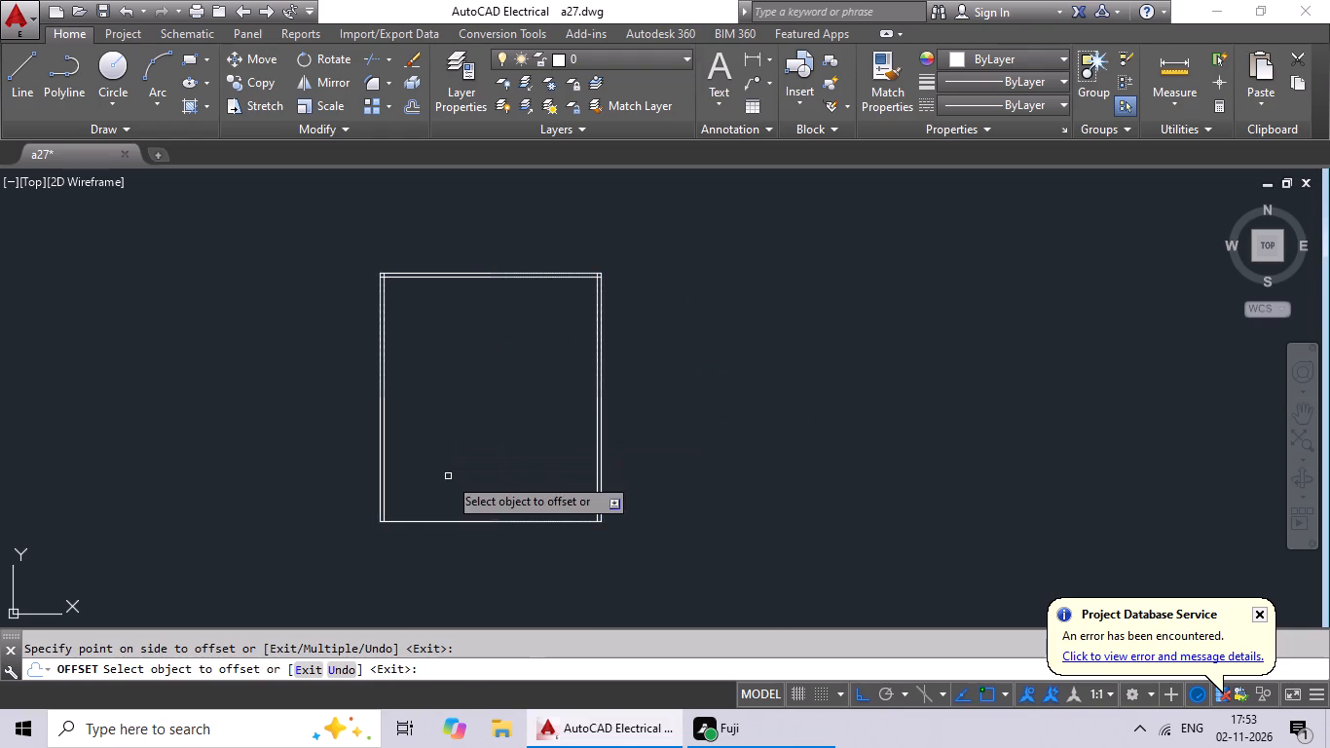
{"action": "left_click_drag", "start_coordinate": [440, 520], "coordinate": [460, 494]}
{"action": "left_click", "coordinate": [478, 453]}
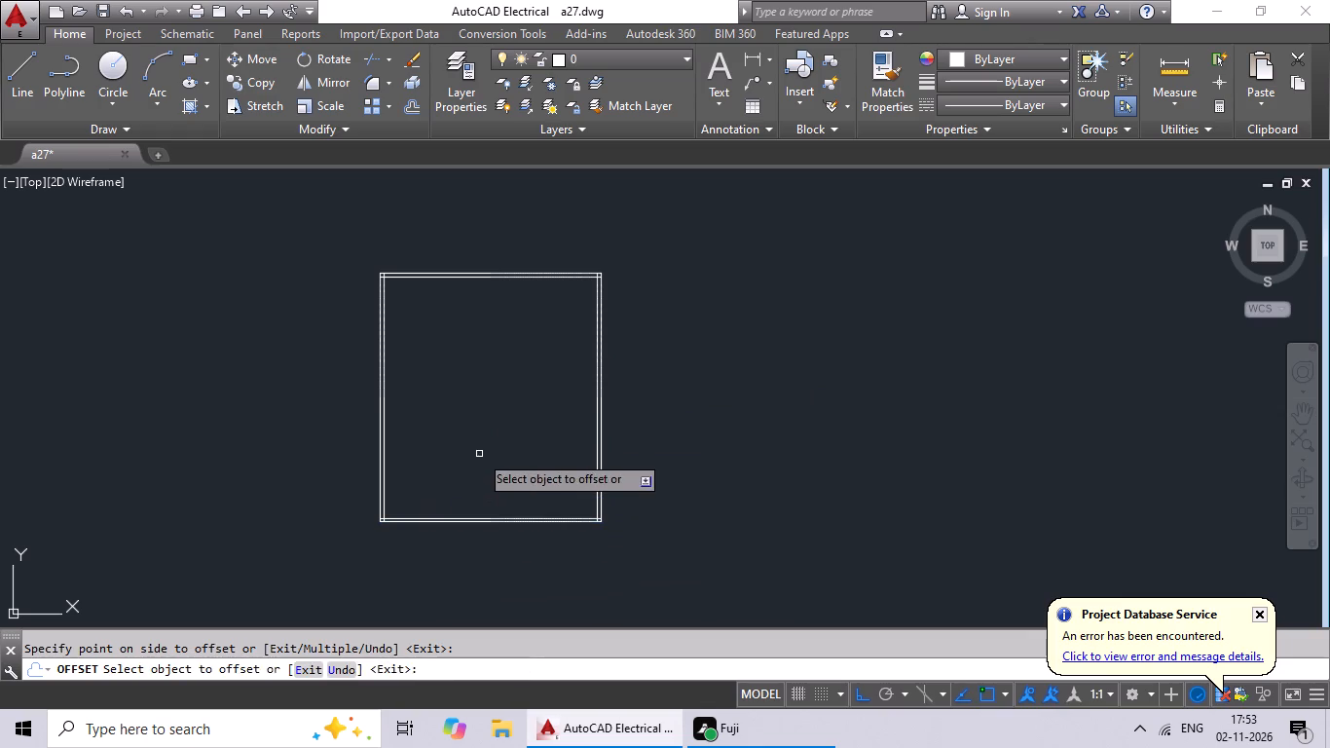
{"action": "key", "text": "Escape"}
{"action": "key", "text": "Escape"}
Offset the inner face of the left outer wall 10' into the building.
{"action": "scroll", "coordinate": [510, 415], "scroll_direction": "up", "scroll_amount": 1}
{"action": "scroll", "coordinate": [512, 412], "scroll_direction": "down", "scroll_amount": 2}
{"action": "middle_click_drag", "start_coordinate": [514, 408], "coordinate": [489, 438]}
{"action": "scroll", "coordinate": [514, 408], "scroll_direction": "up", "scroll_amount": 1}
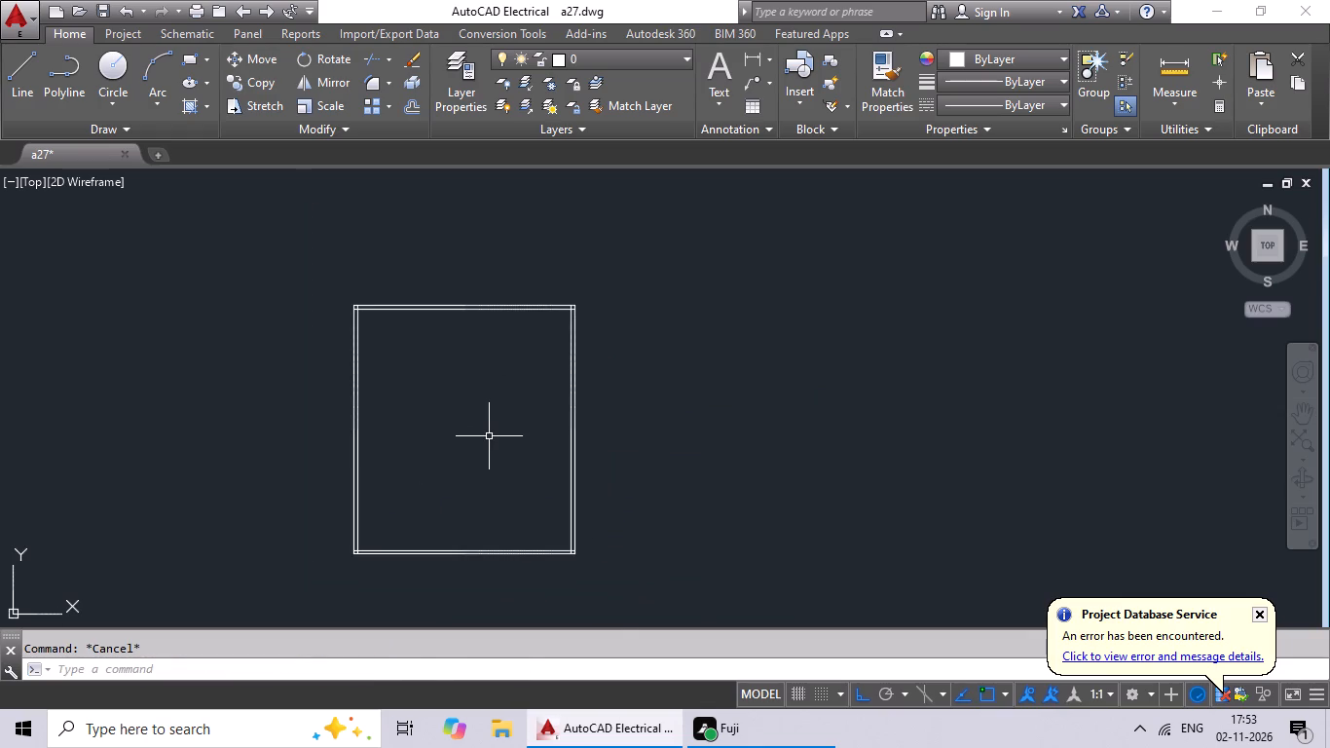
{"action": "scroll", "coordinate": [489, 436], "scroll_direction": "up", "scroll_amount": 1}
{"action": "middle_click_drag", "start_coordinate": [491, 434], "coordinate": [571, 376]}
{"action": "key", "text": "Escape"}
{"action": "key", "text": "Escape"}
{"action": "key", "text": "Escape"}
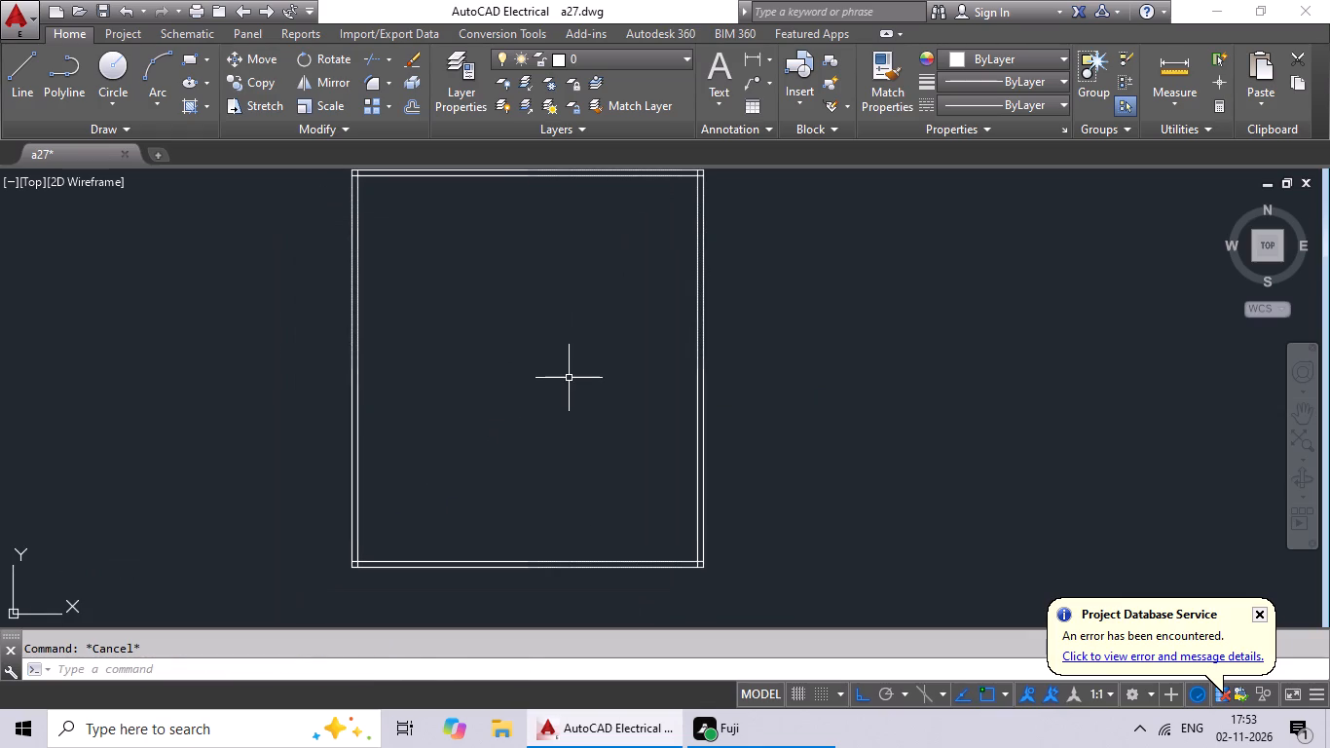
{"action": "key", "text": "Escape"}
{"action": "key", "text": "Escape"}
{"action": "key", "text": "o"}
{"action": "key", "text": "Return"}
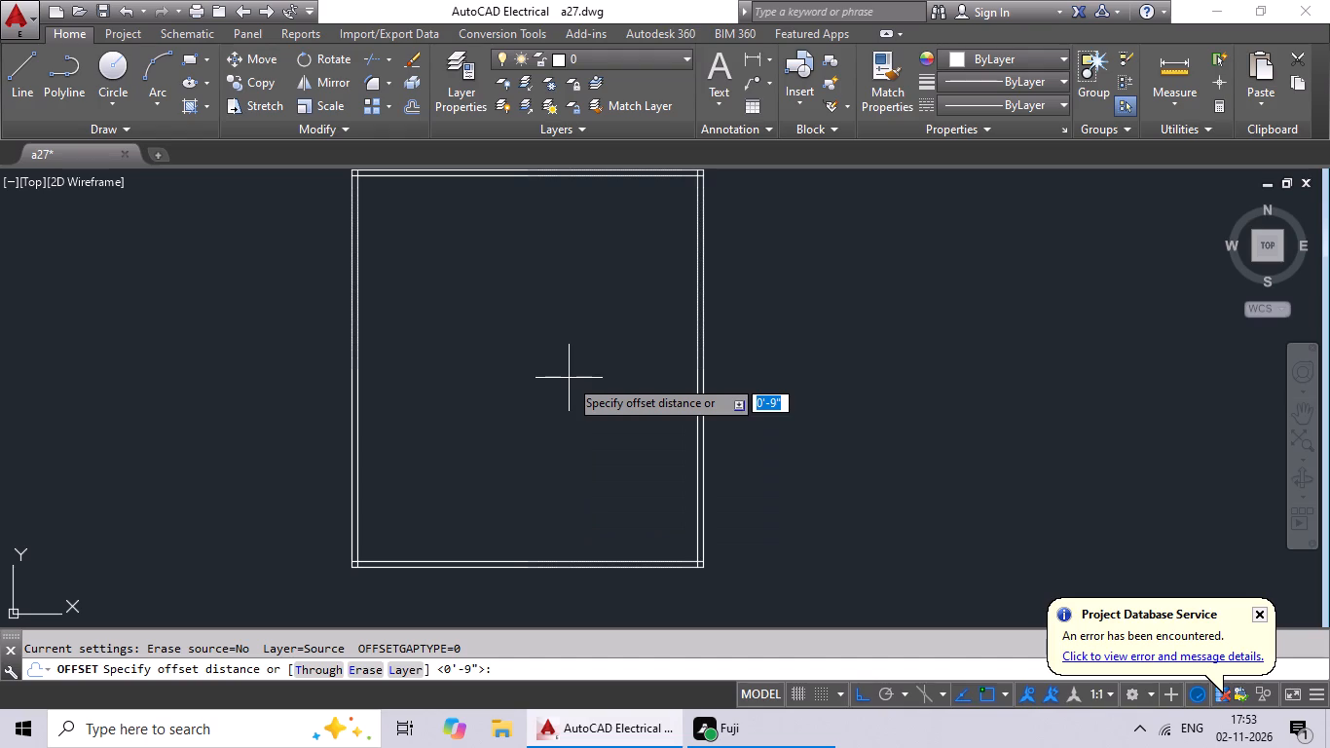
{"action": "type", "text": "10'"}
{"action": "key", "text": "Return"}
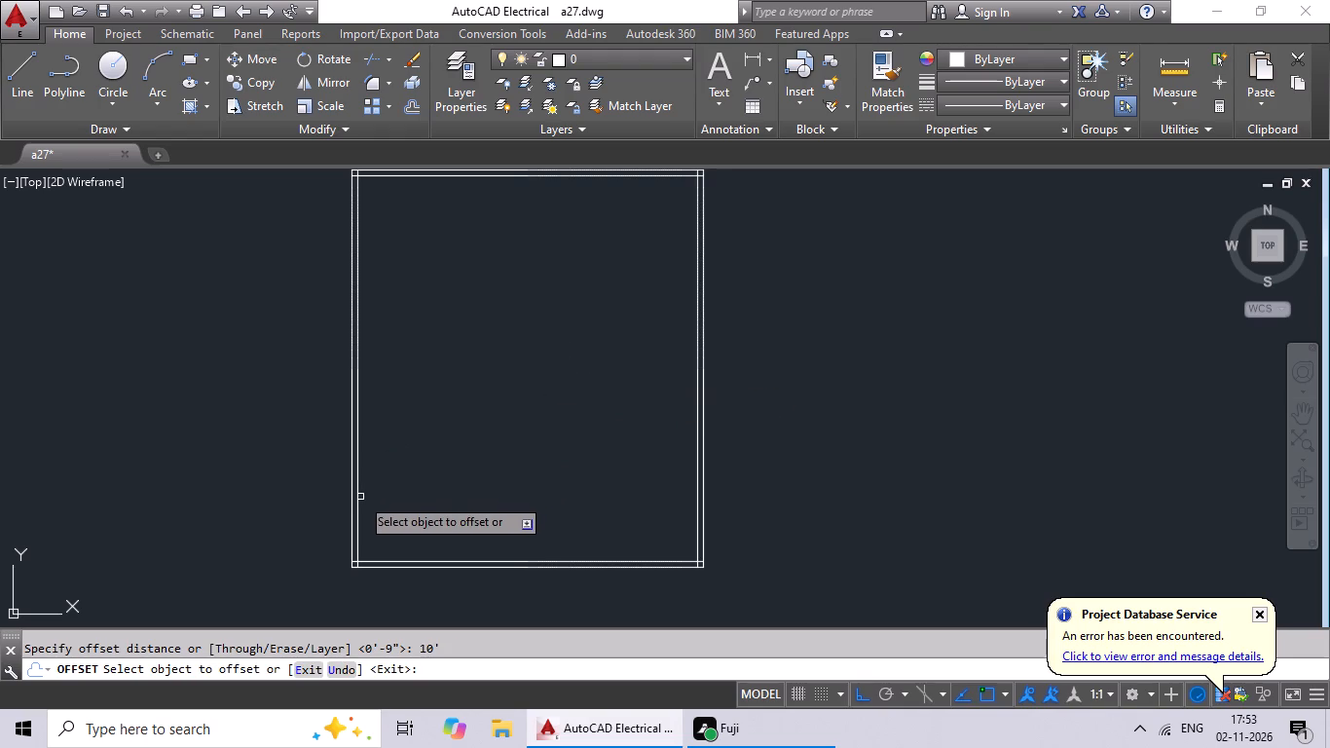
{"action": "left_click_drag", "start_coordinate": [359, 500], "coordinate": [439, 505]}
{"action": "left_click", "coordinate": [525, 505]}
{"action": "key", "text": "Escape"}
{"action": "key", "text": "Escape"}
Offset the new vertical line 6" to the right to form the first partition wall.
{"action": "key", "text": "o"}
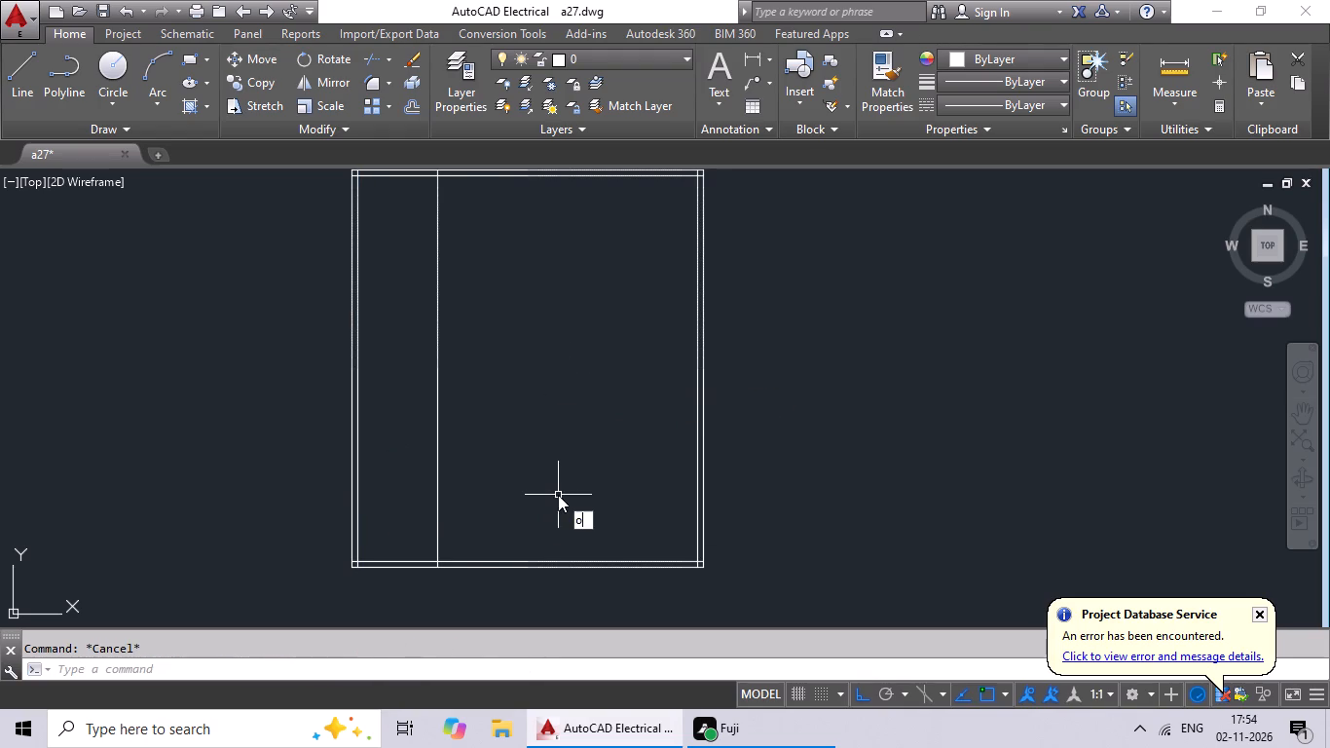
{"action": "key", "text": "Return"}
{"action": "type", "text": "6\""}
{"action": "key", "text": "Return"}
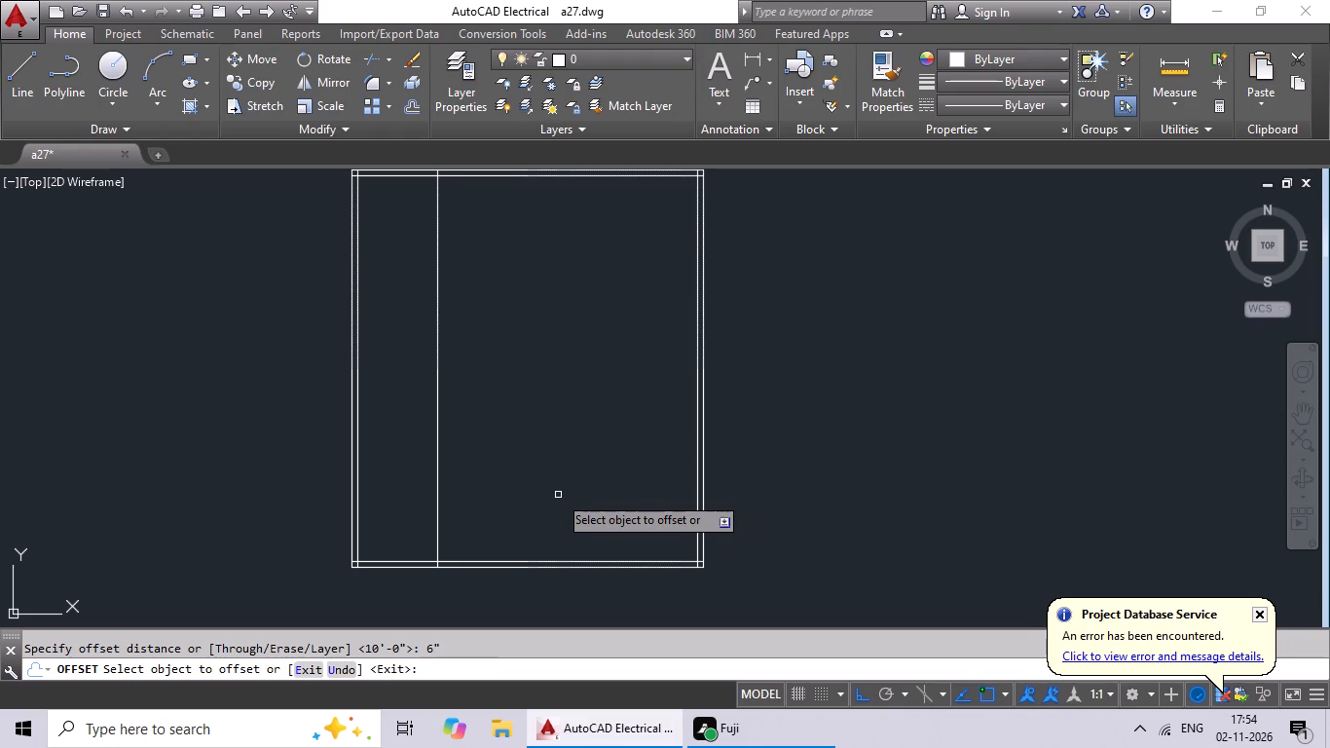
{"action": "left_click_drag", "start_coordinate": [436, 513], "coordinate": [485, 514]}
{"action": "left_click", "coordinate": [508, 514]}
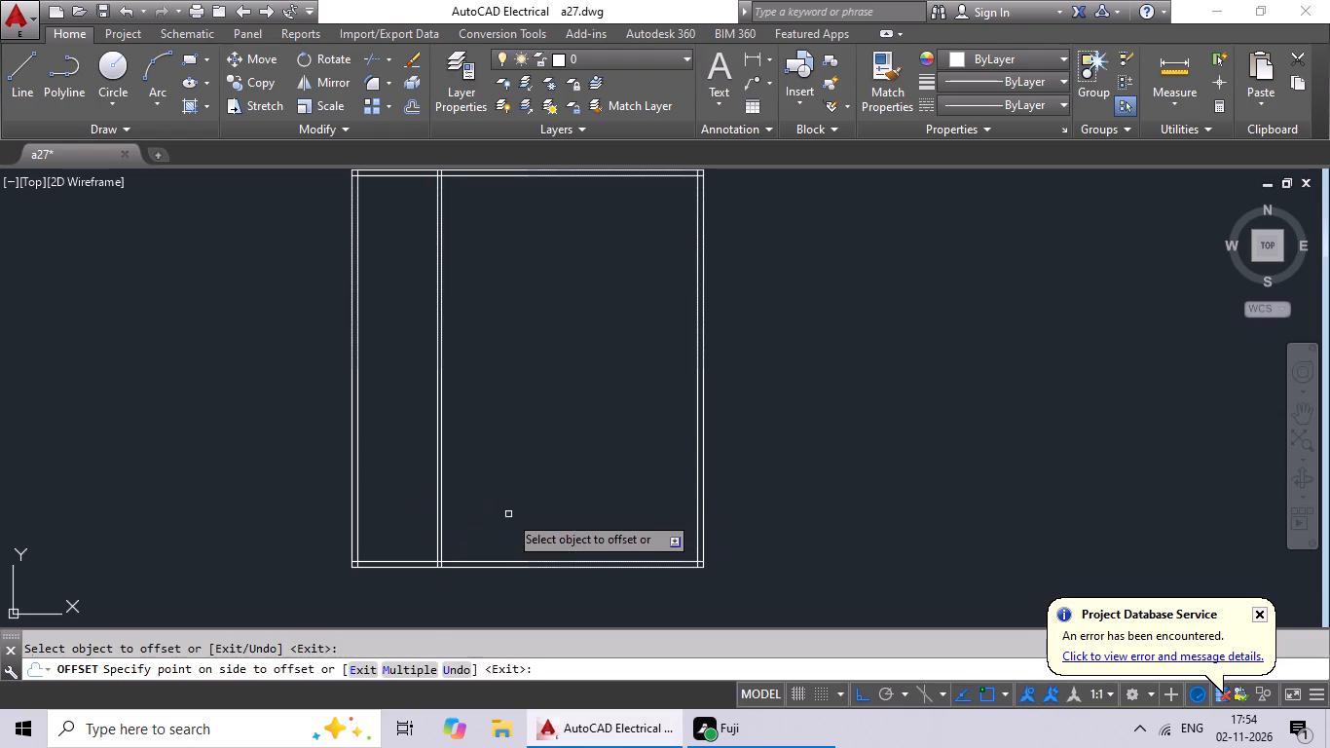
{"action": "key", "text": "Escape"}
{"action": "key", "text": "Escape"}
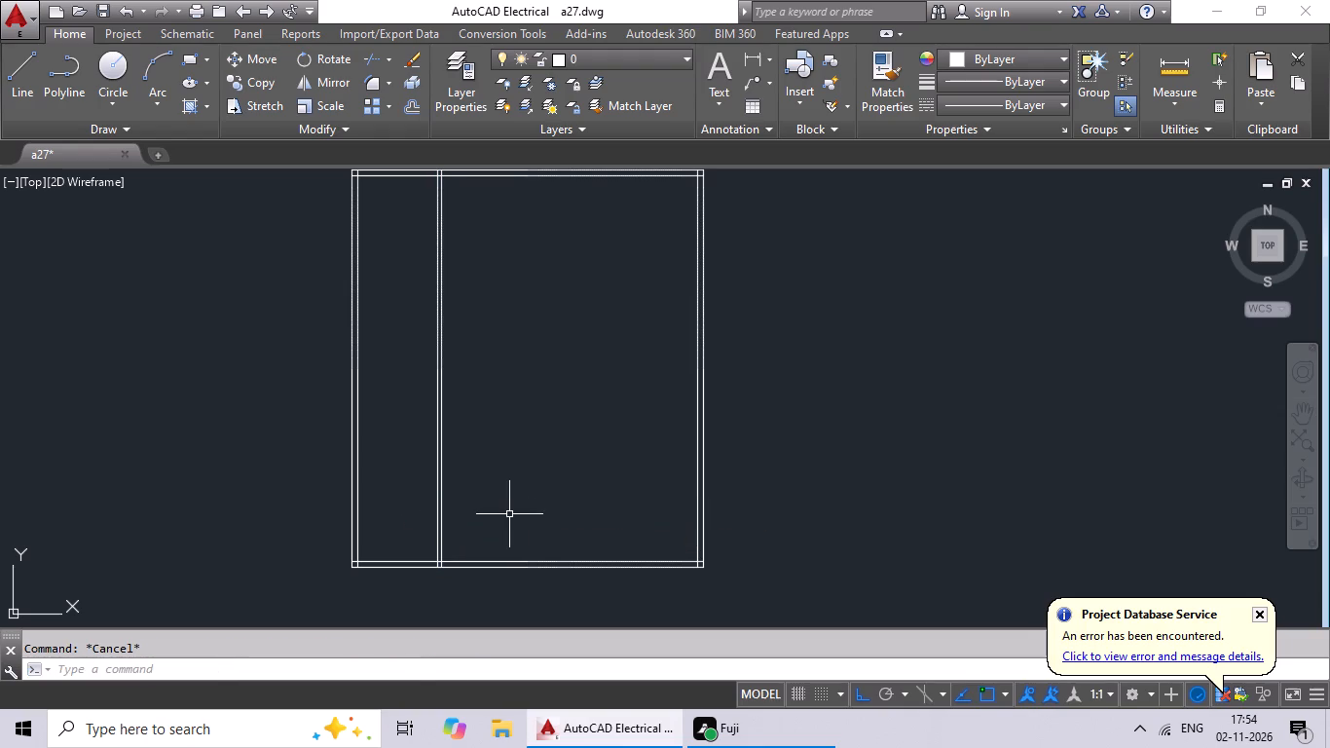
Offset the right face of the first partition wall 7' to the right.
{"action": "key", "text": "o"}
{"action": "key", "text": "Return"}
{"action": "type", "text": "7'"}
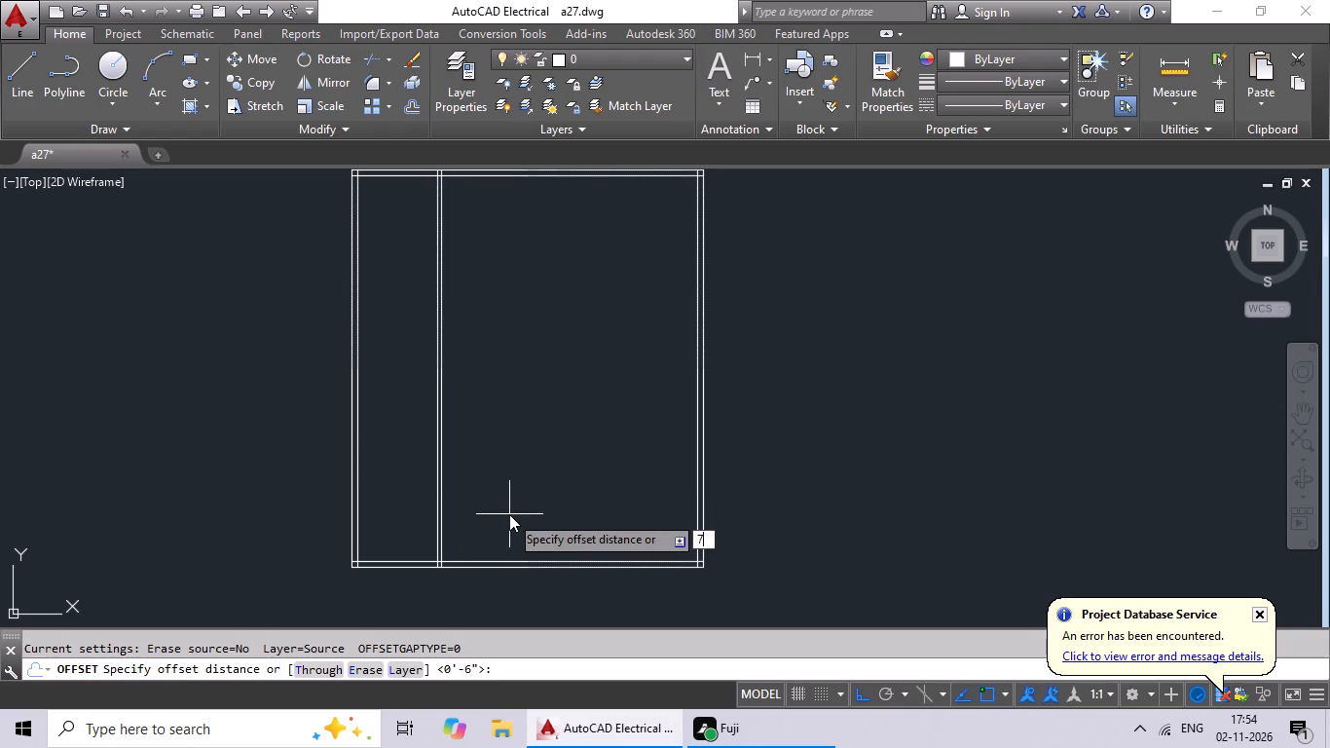
{"action": "key", "text": "Return"}
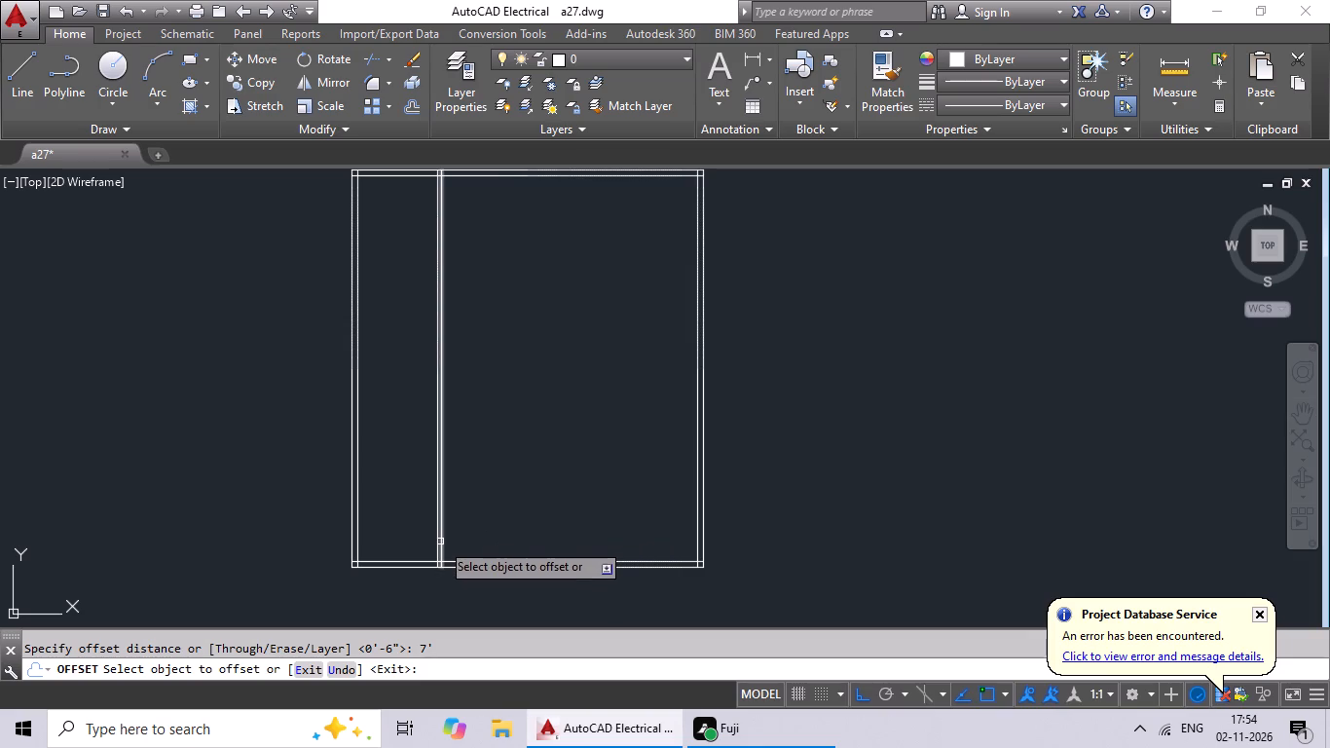
{"action": "left_click_drag", "start_coordinate": [440, 542], "coordinate": [525, 541]}
{"action": "left_click", "coordinate": [616, 531]}
{"action": "key", "text": "Escape"}
{"action": "key", "text": "Escape"}
Offset the newest vertical line 6" to the right to form the second partition wall.
{"action": "key", "text": "o"}
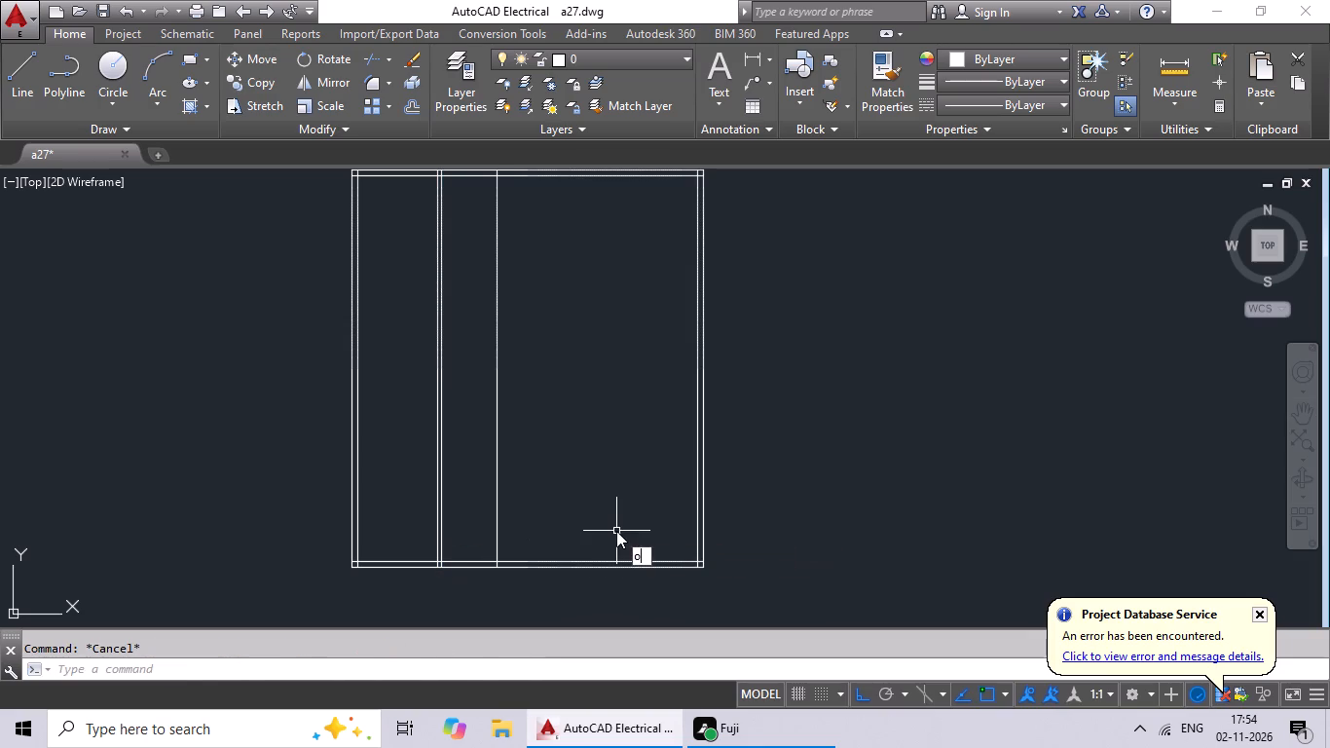
{"action": "key", "text": "Return"}
{"action": "type", "text": "6+"}
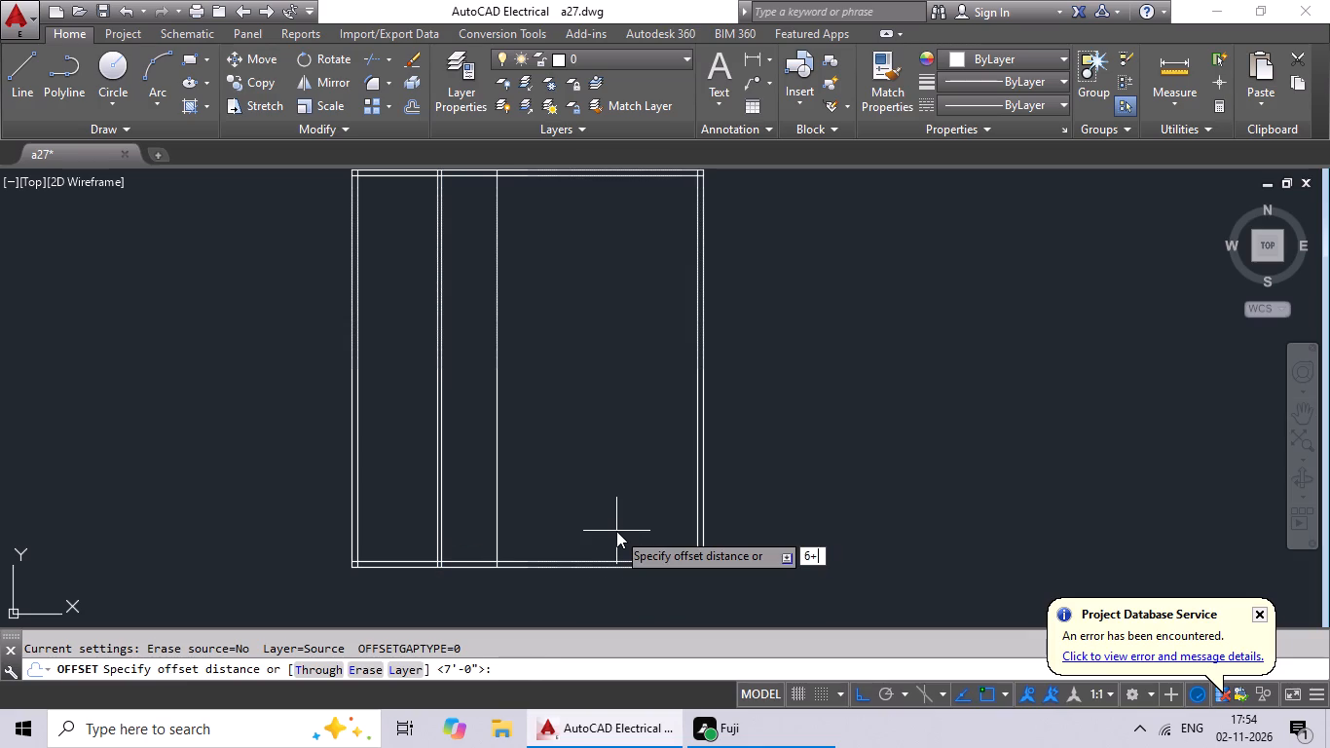
{"action": "key", "text": "BackSpace"}
{"action": "key", "text": "shift+quotedbl"}
{"action": "key", "text": "Return"}
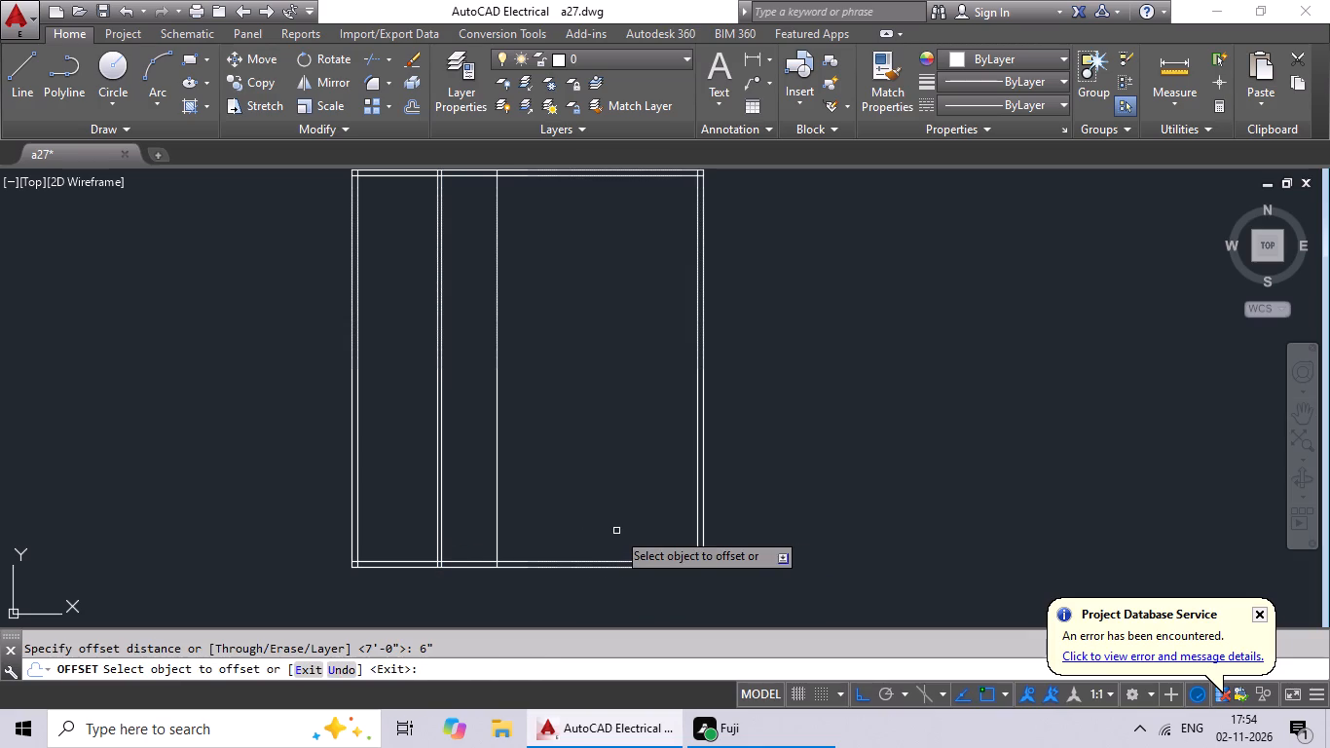
{"action": "left_click_drag", "start_coordinate": [498, 495], "coordinate": [515, 492]}
{"action": "left_click", "coordinate": [542, 485]}
{"action": "key", "text": "Escape"}
{"action": "key", "text": "Escape"}
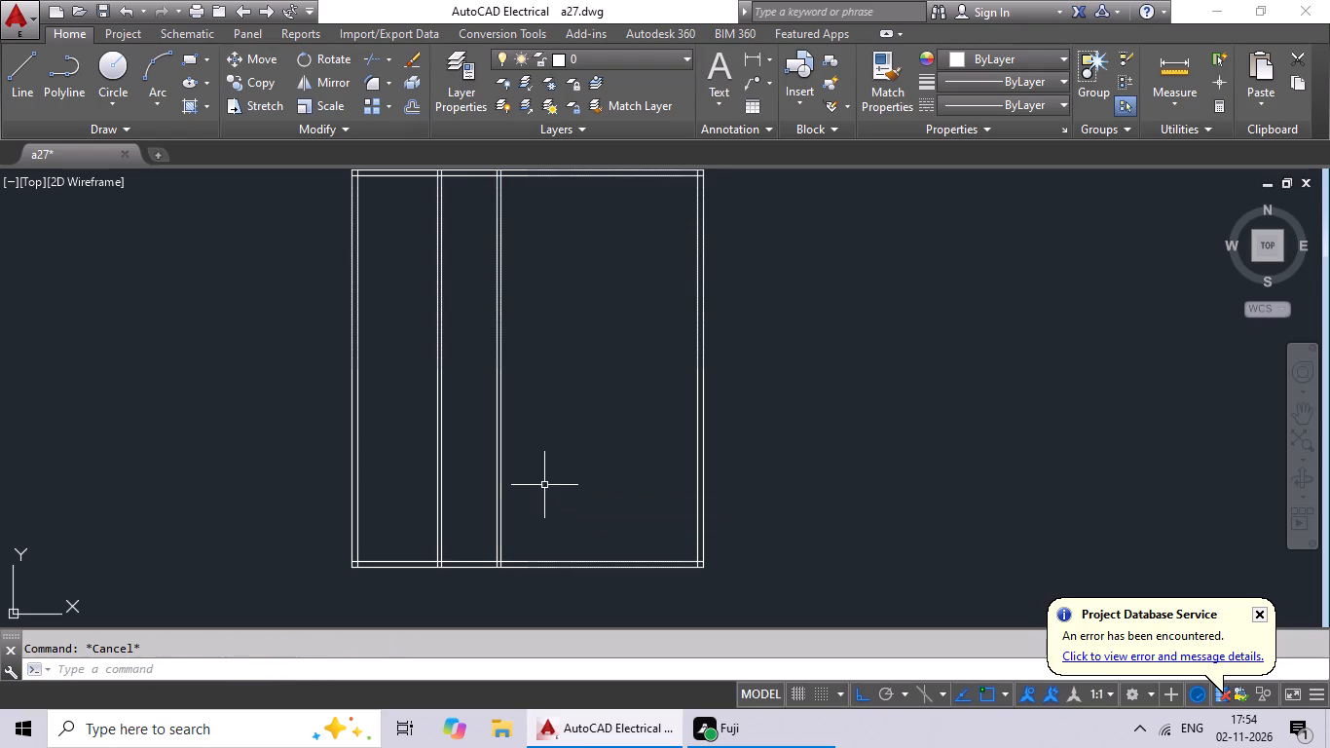
{"action": "middle_click_drag", "start_coordinate": [528, 416], "coordinate": [456, 440]}
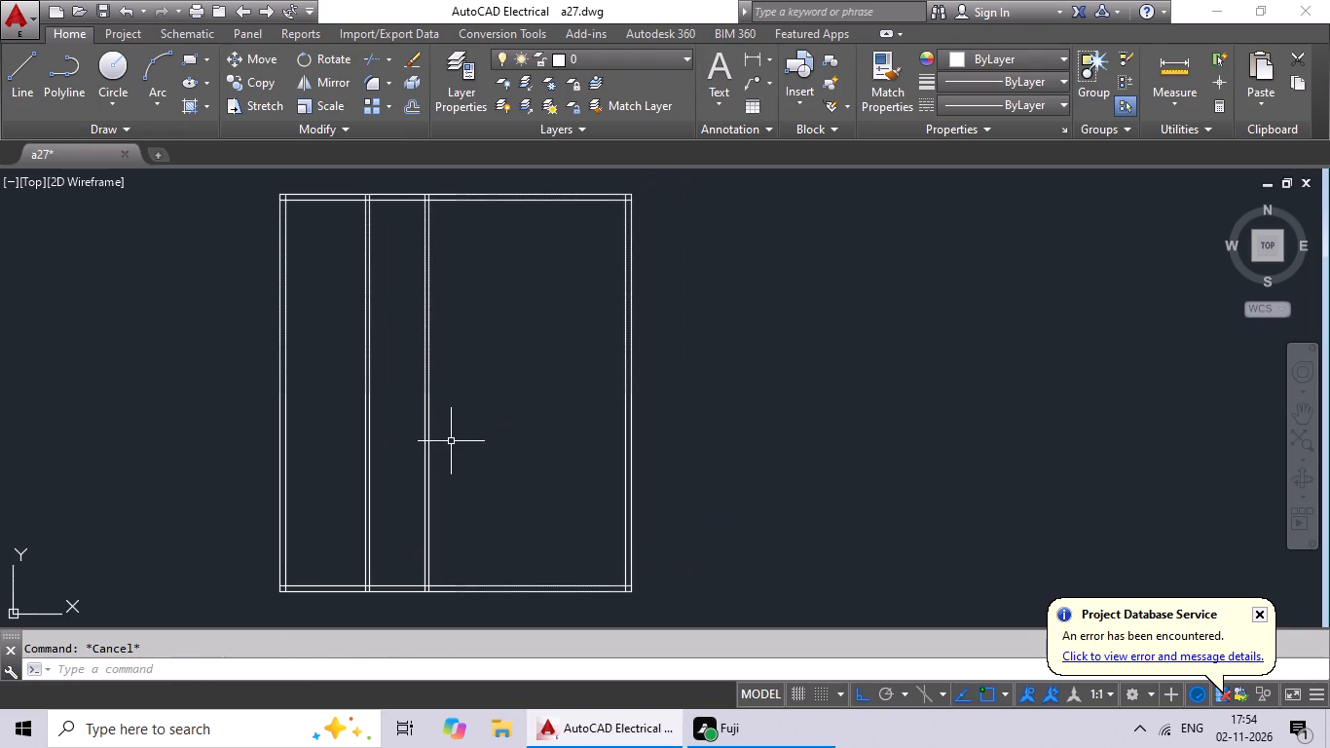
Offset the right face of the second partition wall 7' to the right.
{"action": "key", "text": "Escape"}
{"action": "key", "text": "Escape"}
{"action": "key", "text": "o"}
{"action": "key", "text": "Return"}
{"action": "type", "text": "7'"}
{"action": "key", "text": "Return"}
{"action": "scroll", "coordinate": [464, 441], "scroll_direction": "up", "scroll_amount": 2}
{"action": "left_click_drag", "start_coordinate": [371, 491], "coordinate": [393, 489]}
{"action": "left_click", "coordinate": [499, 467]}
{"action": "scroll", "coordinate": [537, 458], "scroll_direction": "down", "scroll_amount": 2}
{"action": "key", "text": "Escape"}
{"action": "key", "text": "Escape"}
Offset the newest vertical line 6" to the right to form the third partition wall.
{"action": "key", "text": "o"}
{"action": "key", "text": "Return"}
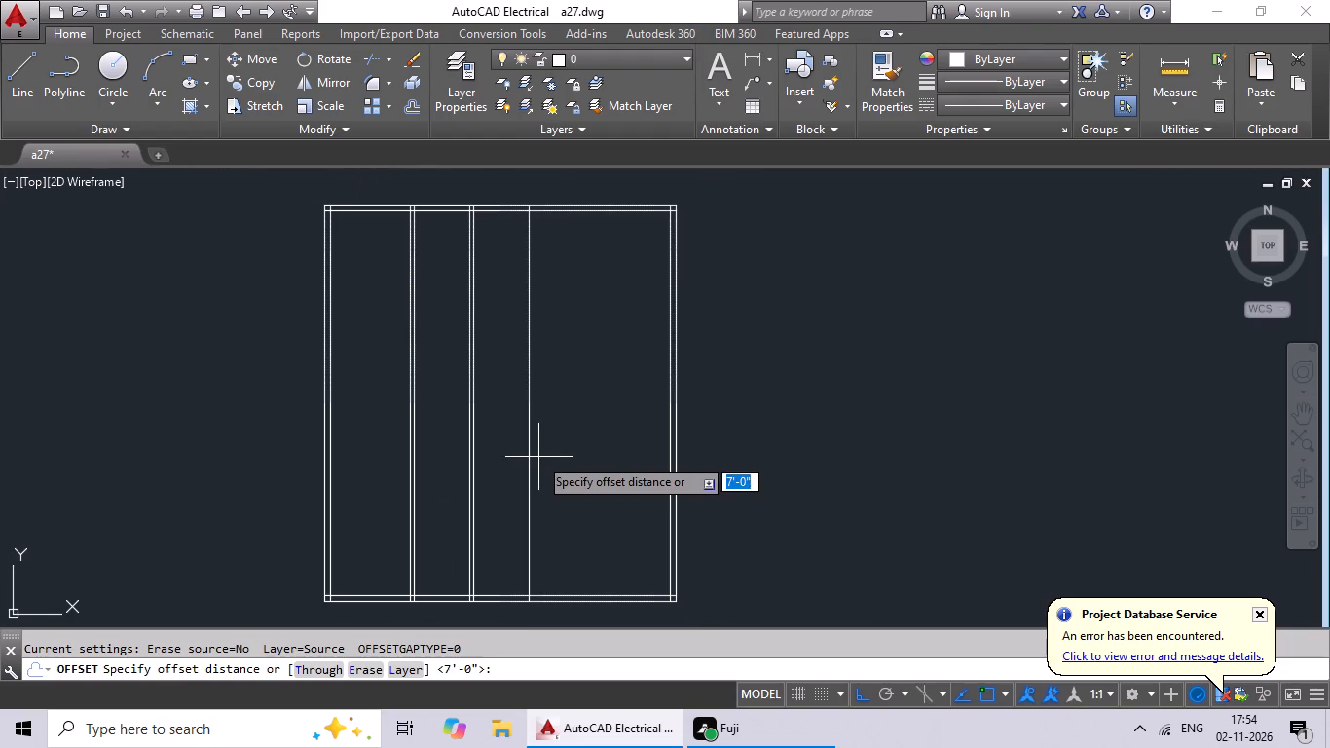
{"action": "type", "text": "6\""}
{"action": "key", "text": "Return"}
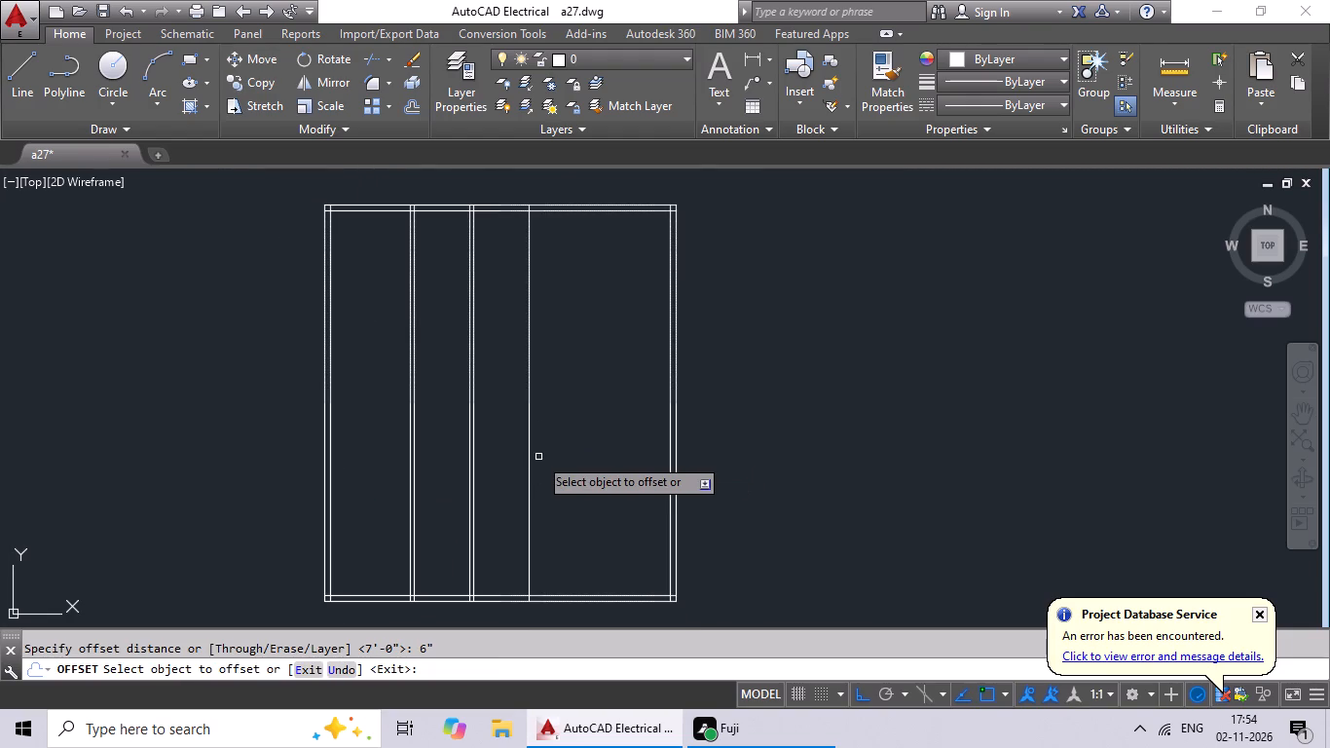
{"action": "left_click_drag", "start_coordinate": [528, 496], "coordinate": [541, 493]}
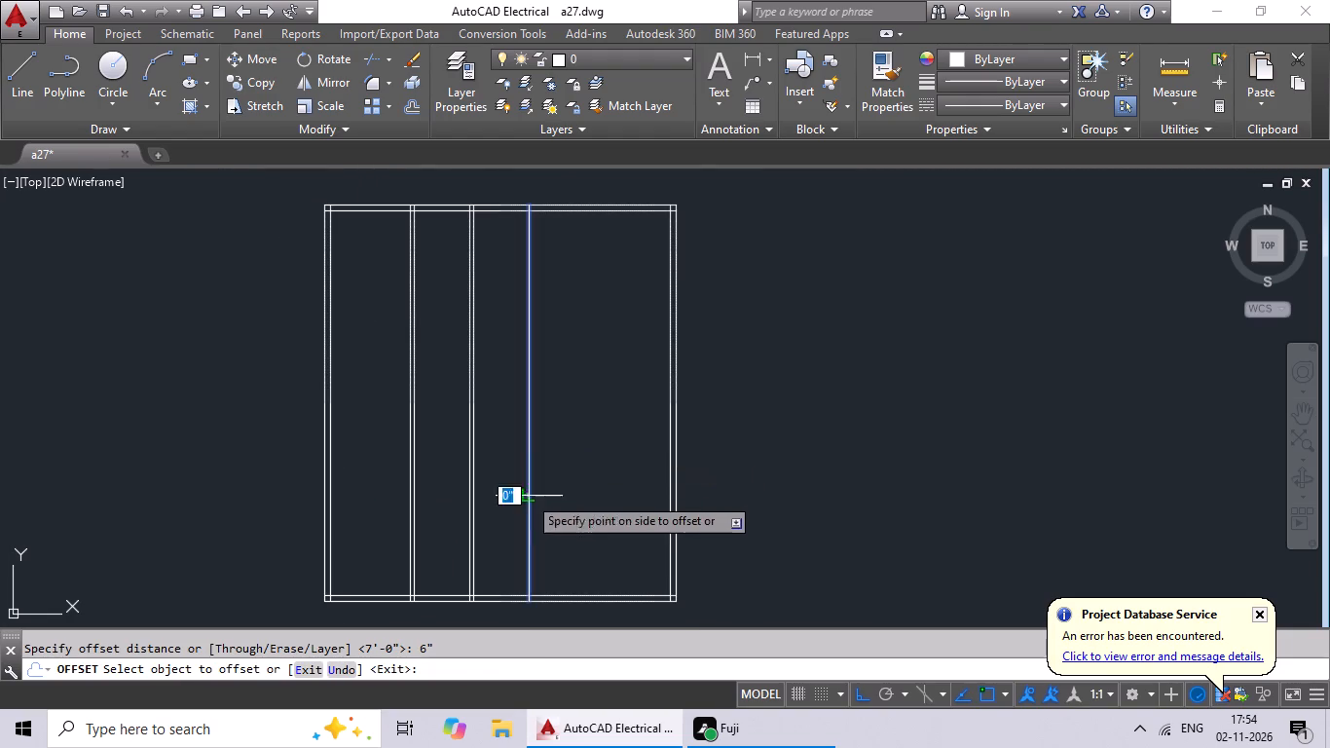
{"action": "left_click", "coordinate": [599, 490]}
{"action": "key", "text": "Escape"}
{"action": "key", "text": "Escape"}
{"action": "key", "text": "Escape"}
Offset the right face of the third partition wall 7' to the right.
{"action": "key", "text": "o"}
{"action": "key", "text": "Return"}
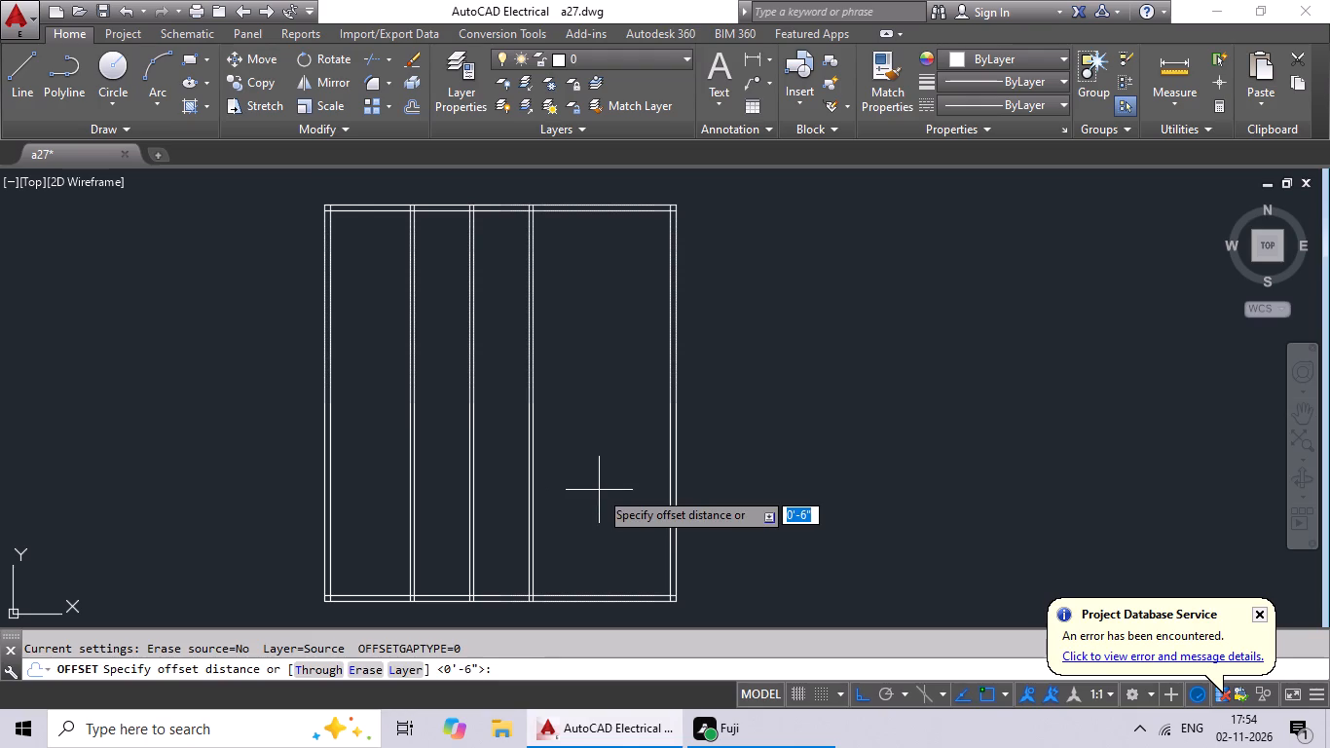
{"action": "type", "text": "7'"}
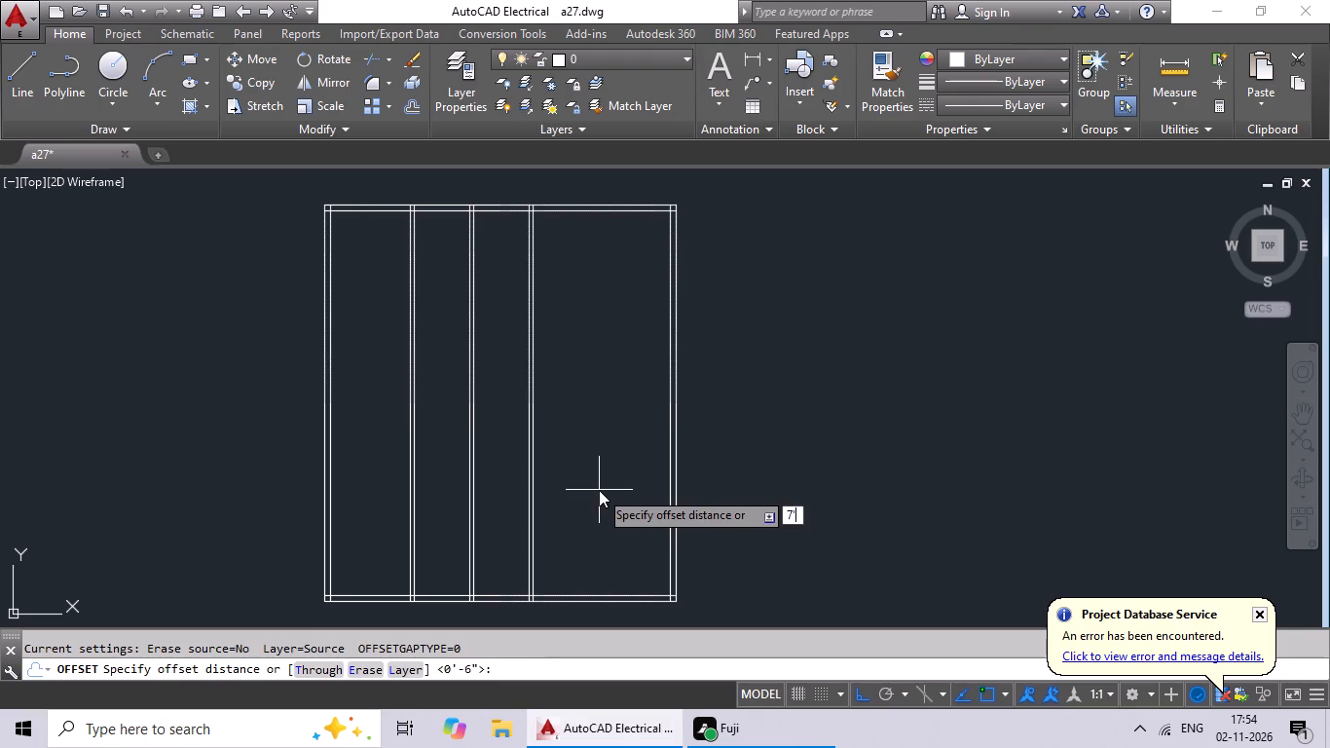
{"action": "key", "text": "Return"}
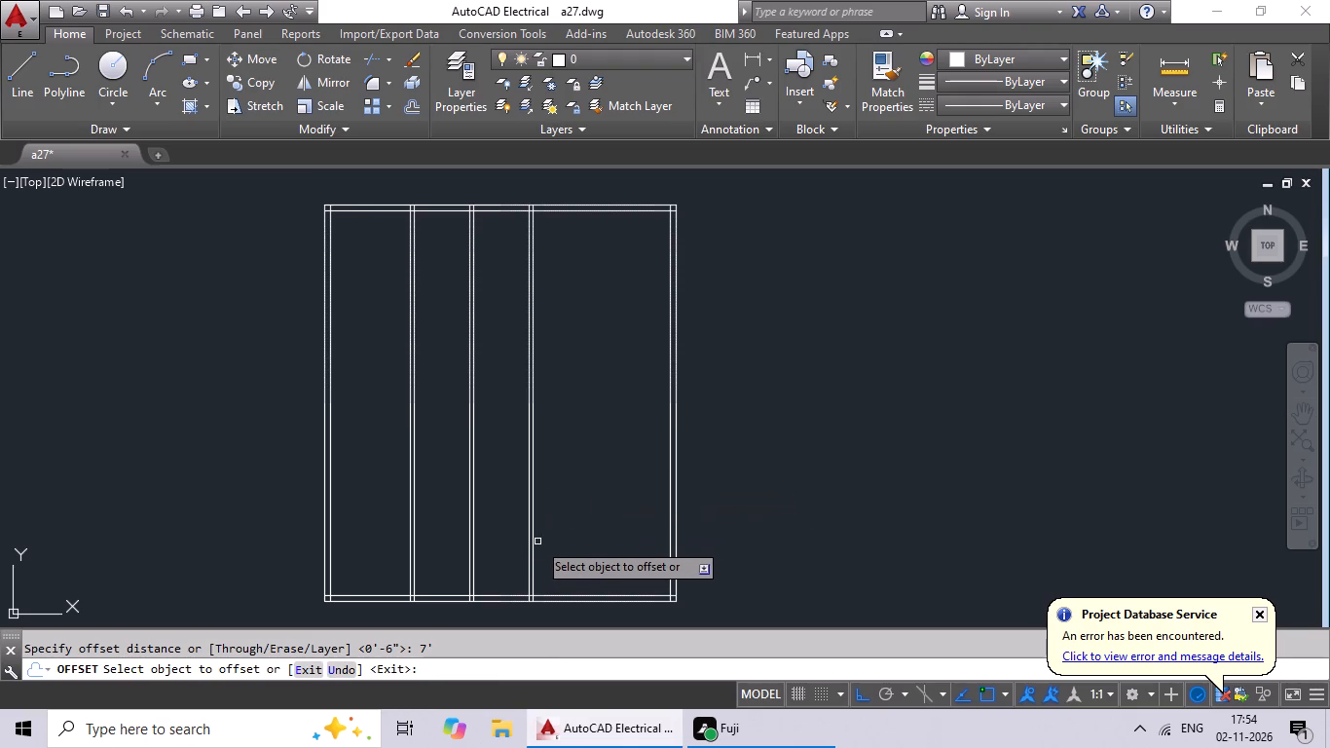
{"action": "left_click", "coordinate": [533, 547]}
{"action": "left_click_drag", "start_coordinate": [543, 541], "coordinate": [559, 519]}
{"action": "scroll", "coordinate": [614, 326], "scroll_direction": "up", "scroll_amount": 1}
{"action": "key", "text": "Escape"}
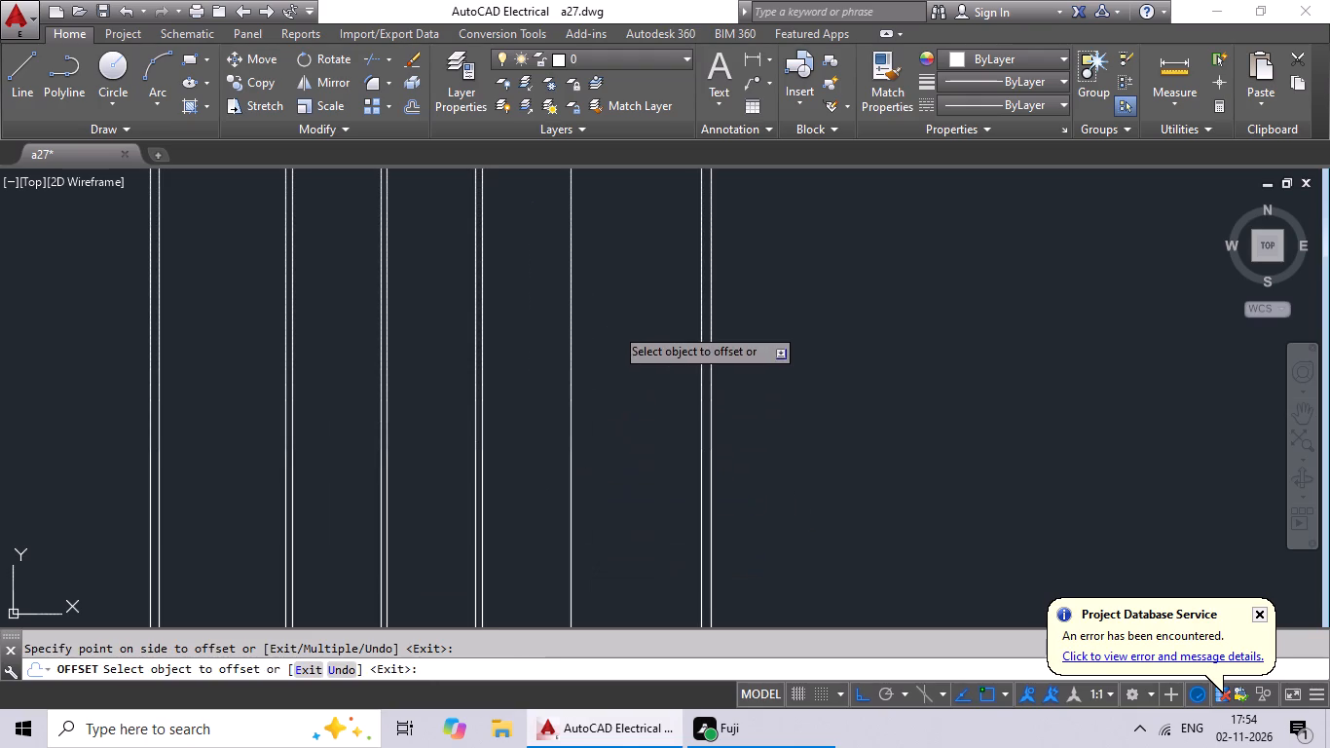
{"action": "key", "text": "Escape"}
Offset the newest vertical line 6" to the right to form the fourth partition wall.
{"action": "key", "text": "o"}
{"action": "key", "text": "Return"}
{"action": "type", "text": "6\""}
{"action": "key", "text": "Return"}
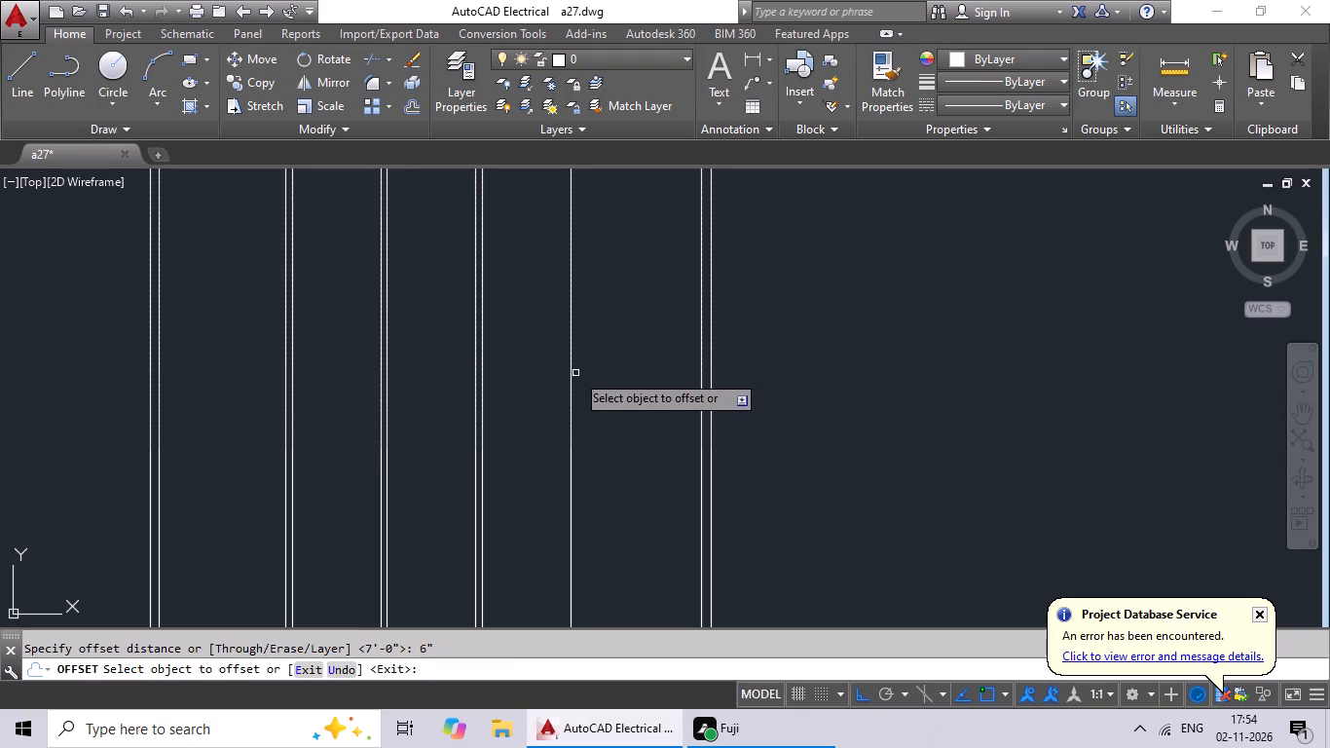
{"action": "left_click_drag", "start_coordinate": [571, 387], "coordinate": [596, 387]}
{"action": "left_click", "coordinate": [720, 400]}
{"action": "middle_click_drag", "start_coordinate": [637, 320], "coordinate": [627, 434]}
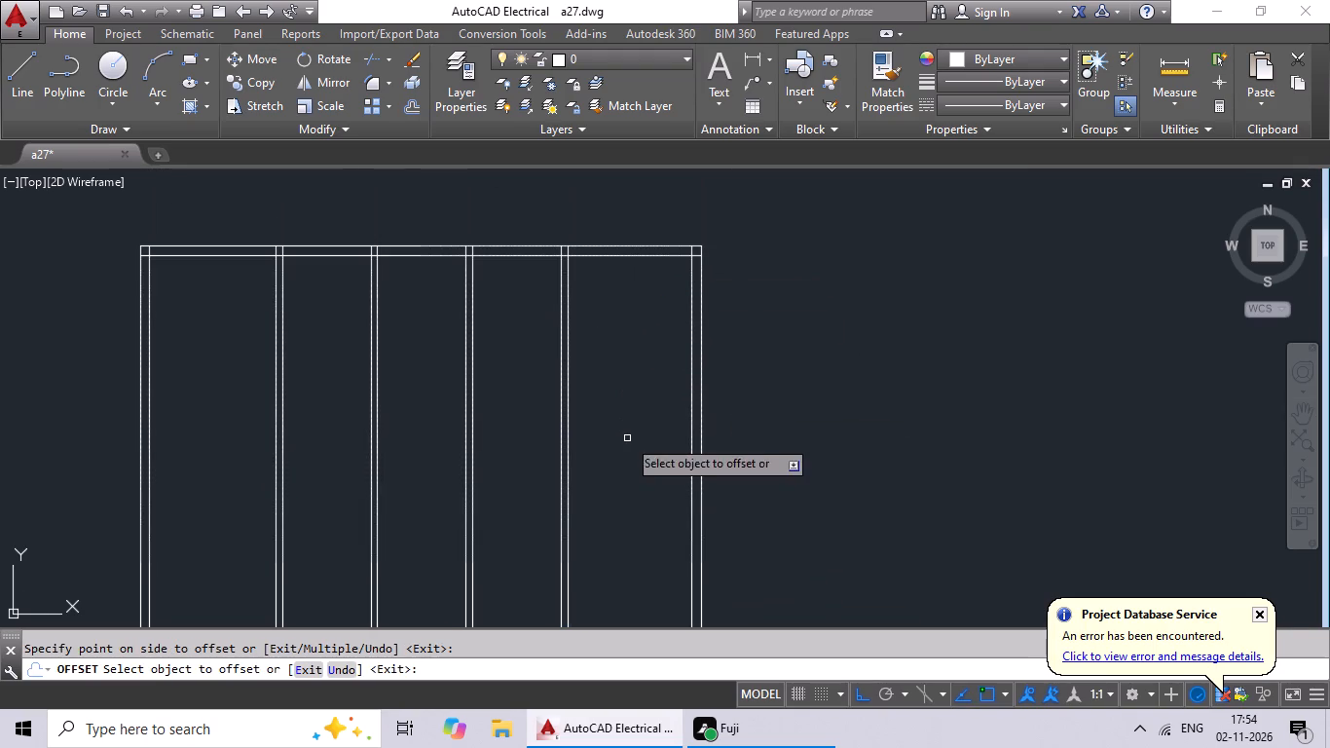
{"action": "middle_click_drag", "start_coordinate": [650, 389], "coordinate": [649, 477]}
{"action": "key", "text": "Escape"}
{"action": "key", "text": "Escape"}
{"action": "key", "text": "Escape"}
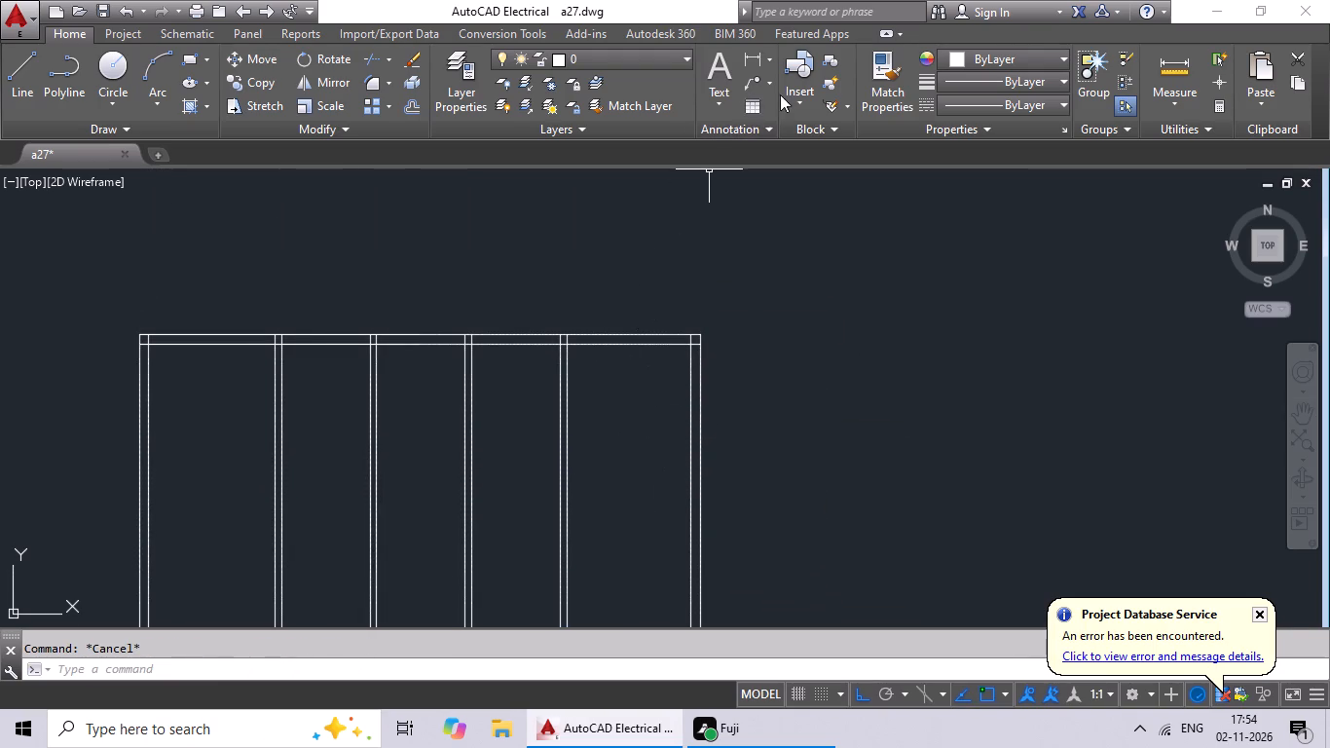
Measure the clear width between the fourth partition wall and the right outer wall's inner face with a linear dimension.
{"action": "left_click", "coordinate": [759, 53]}
{"action": "scroll", "coordinate": [623, 314], "scroll_direction": "up", "scroll_amount": 3}
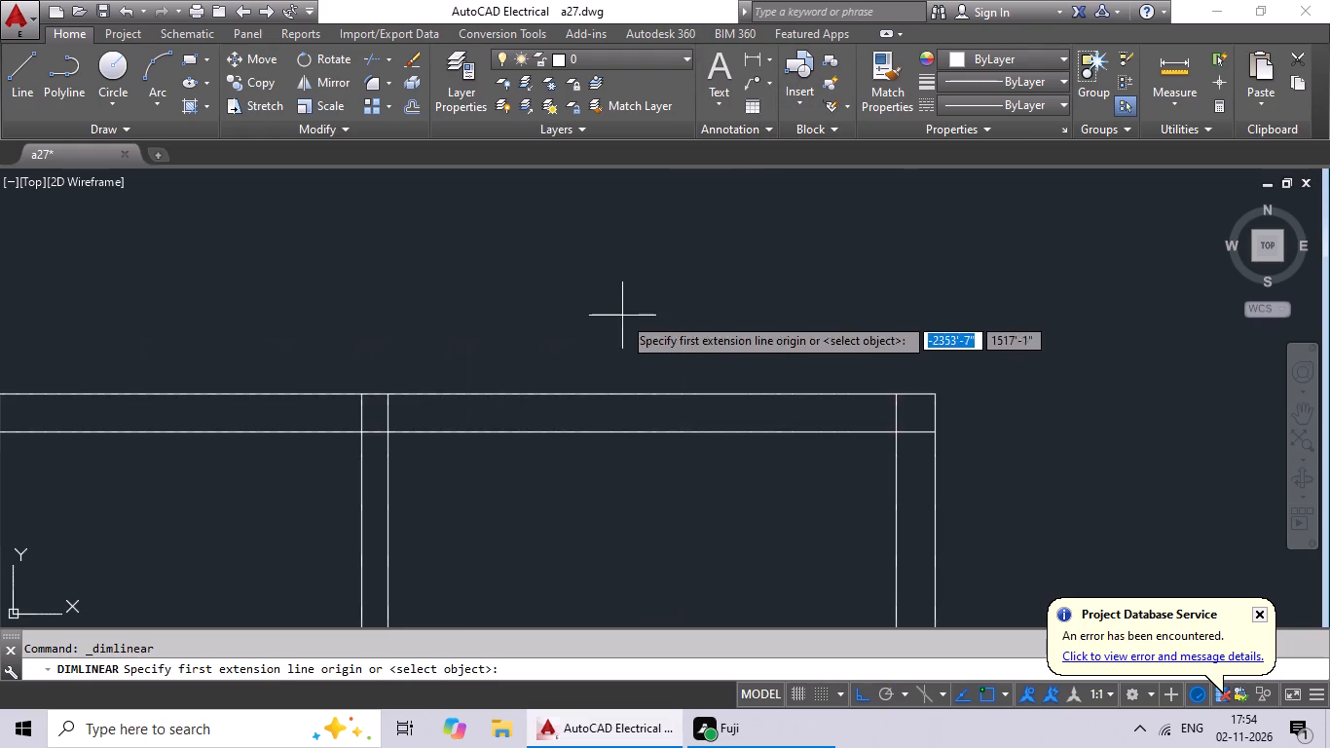
{"action": "left_click_drag", "start_coordinate": [388, 434], "coordinate": [409, 432]}
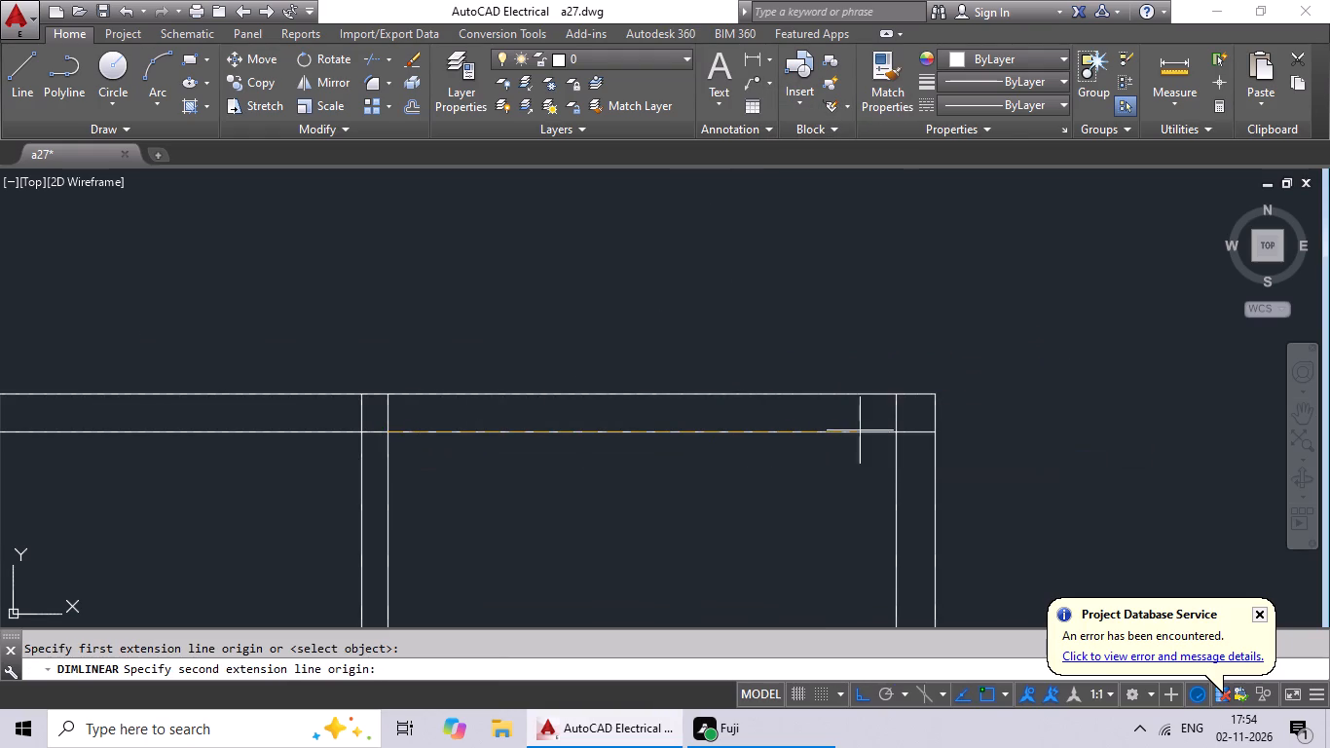
{"action": "left_click_drag", "start_coordinate": [893, 430], "coordinate": [897, 457]}
{"action": "scroll", "coordinate": [899, 500], "scroll_direction": "up", "scroll_amount": 1}
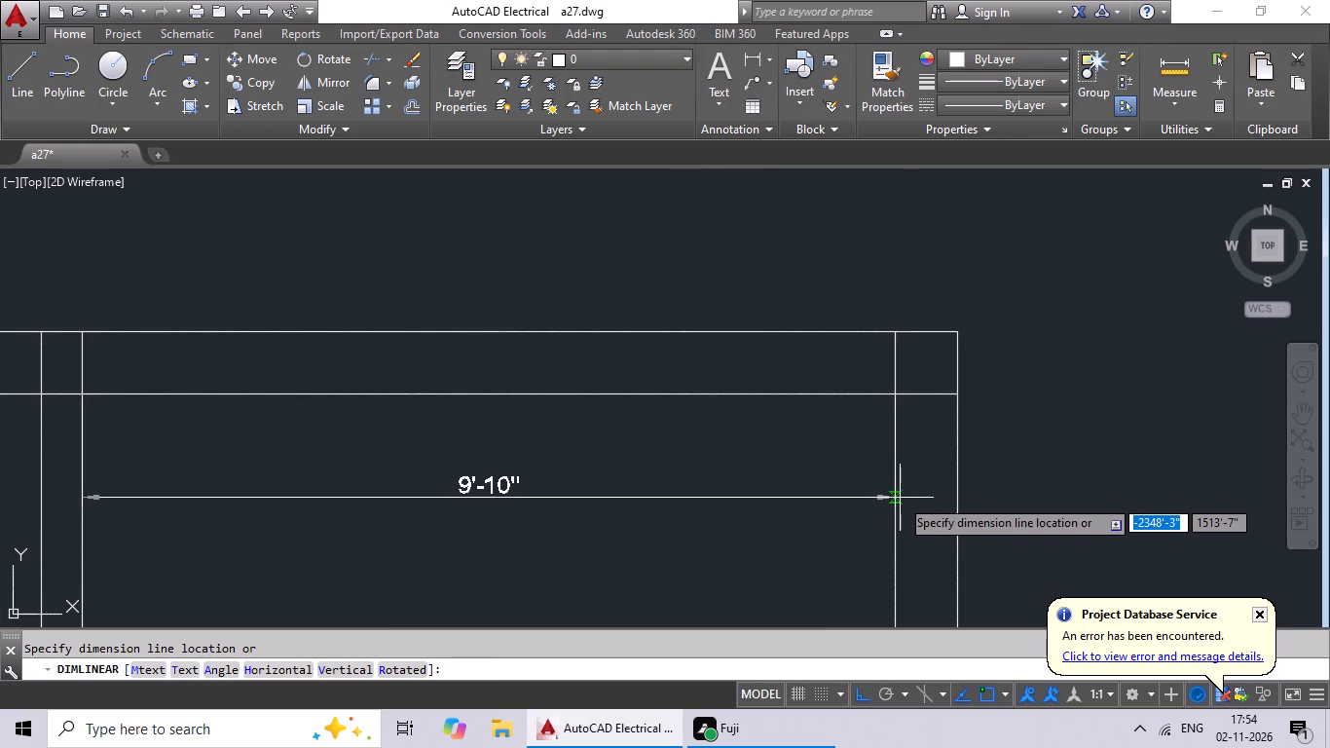
{"action": "scroll", "coordinate": [901, 497], "scroll_direction": "down", "scroll_amount": 3}
{"action": "middle_click_drag", "start_coordinate": [901, 497], "coordinate": [906, 440]}
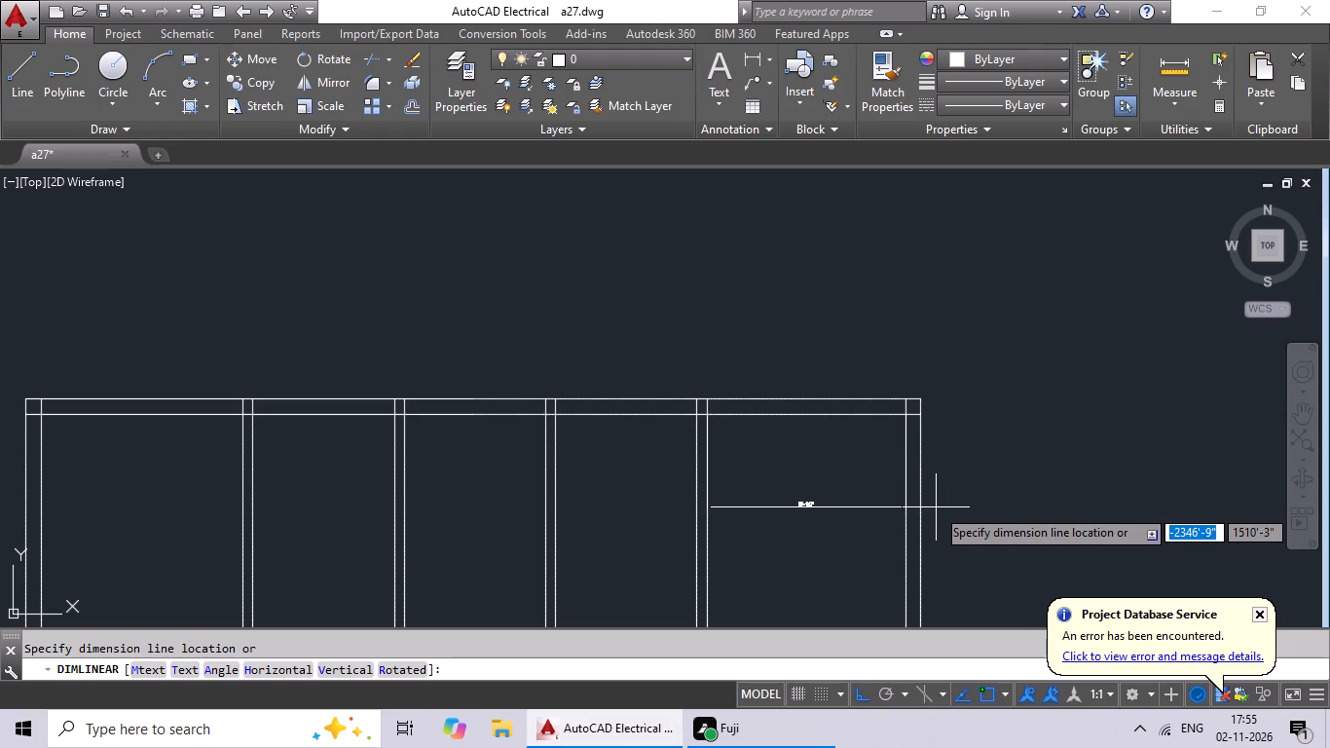
{"action": "middle_click_drag", "start_coordinate": [936, 507], "coordinate": [949, 431]}
{"action": "scroll", "coordinate": [937, 445], "scroll_direction": "up", "scroll_amount": 4}
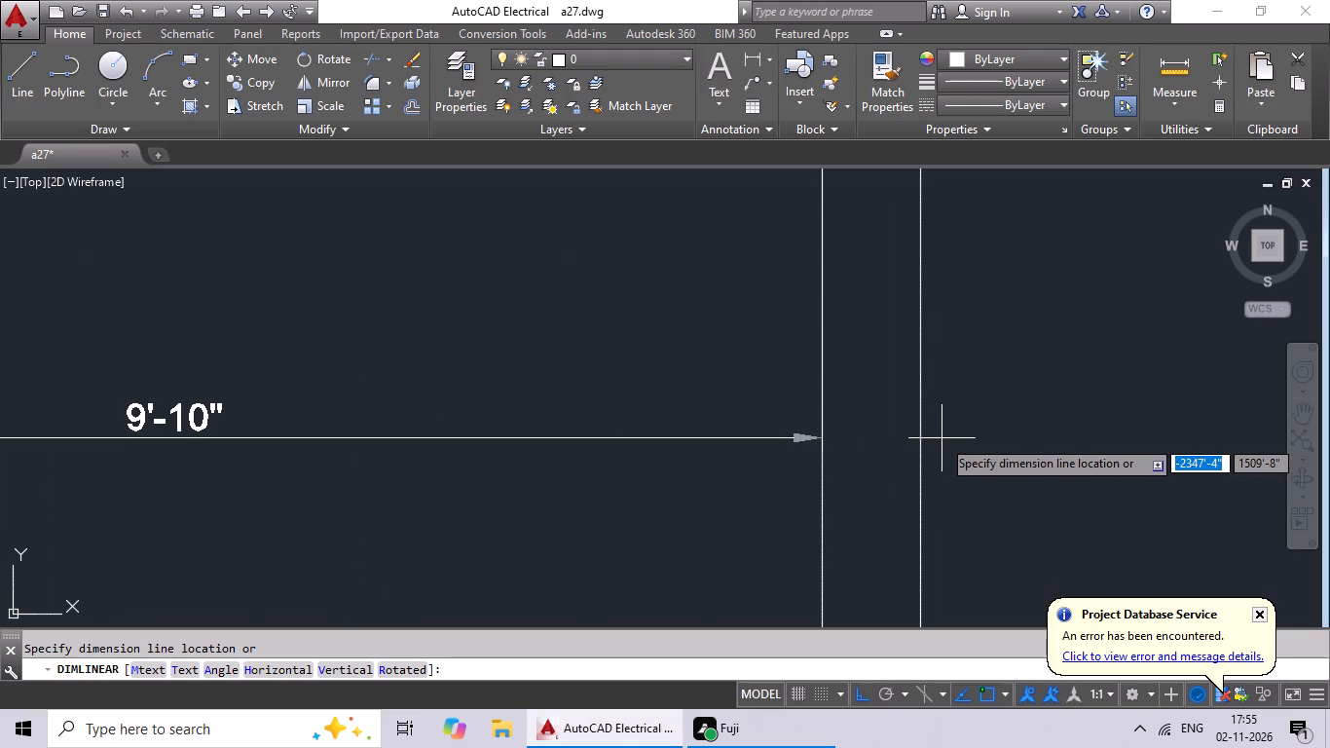
{"action": "scroll", "coordinate": [929, 446], "scroll_direction": "down", "scroll_amount": 1}
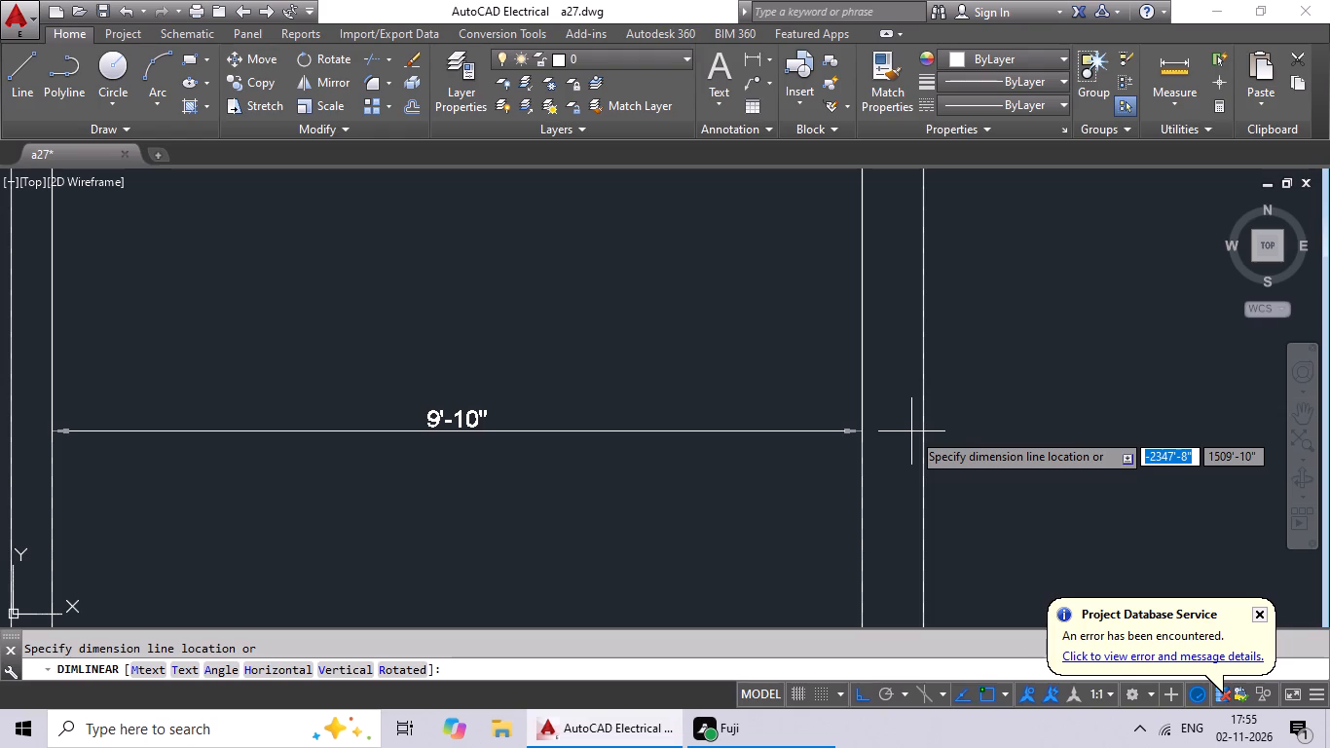
{"action": "scroll", "coordinate": [660, 304], "scroll_direction": "down", "scroll_amount": 1}
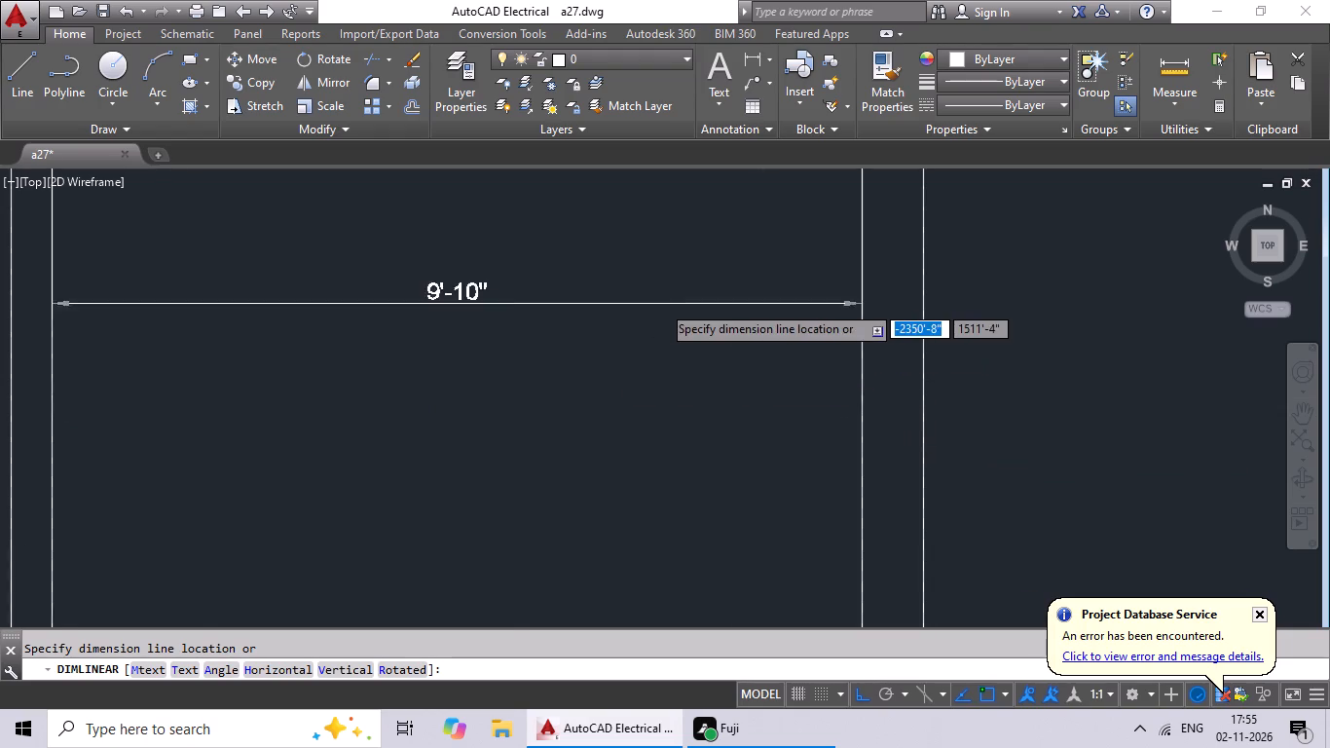
{"action": "scroll", "coordinate": [661, 304], "scroll_direction": "down", "scroll_amount": 4}
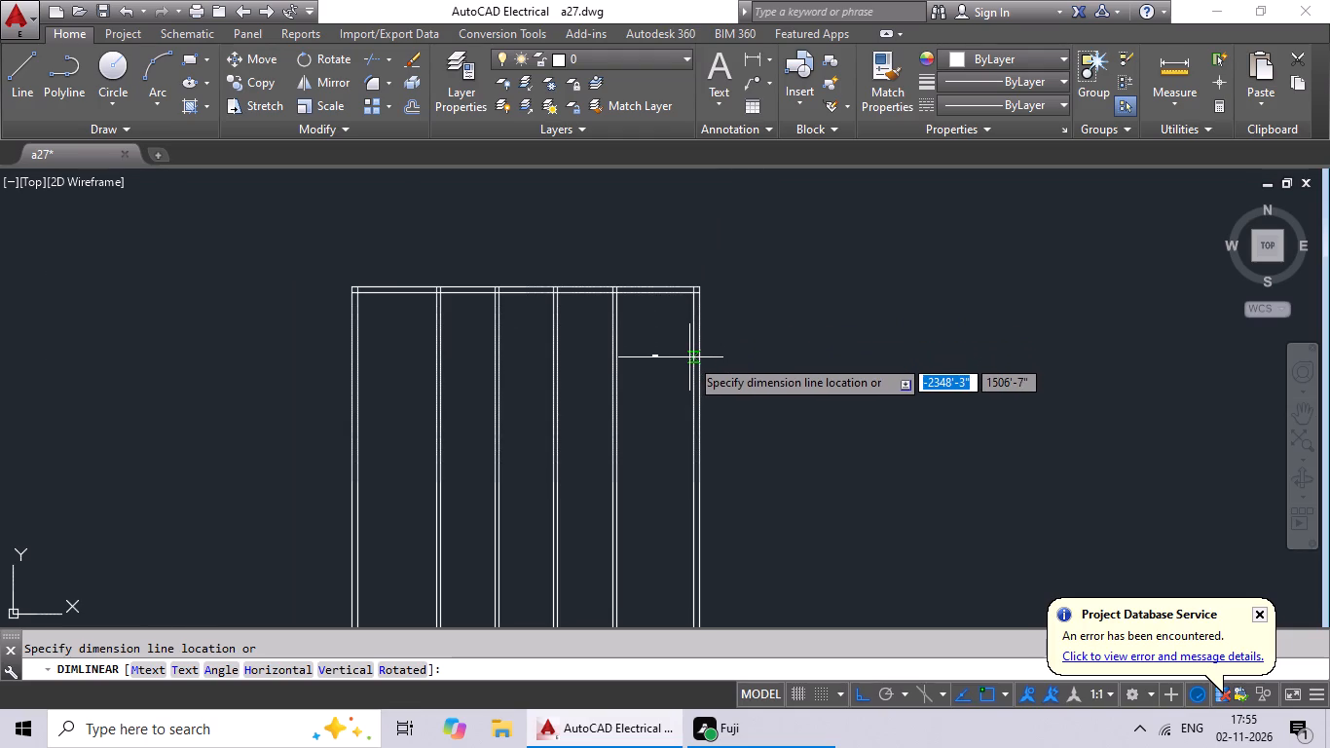
{"action": "scroll", "coordinate": [689, 357], "scroll_direction": "up", "scroll_amount": 1}
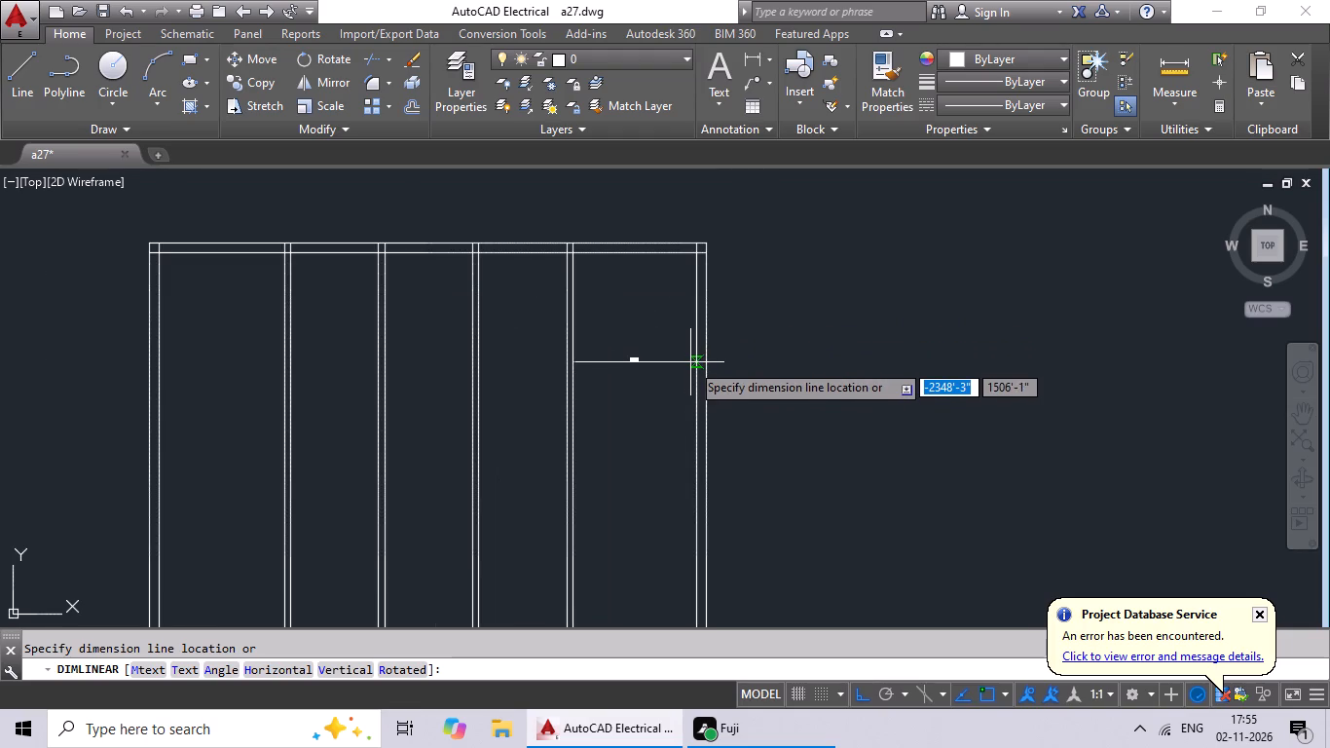
{"action": "scroll", "coordinate": [690, 362], "scroll_direction": "up", "scroll_amount": 2}
{"action": "key", "text": "Escape"}
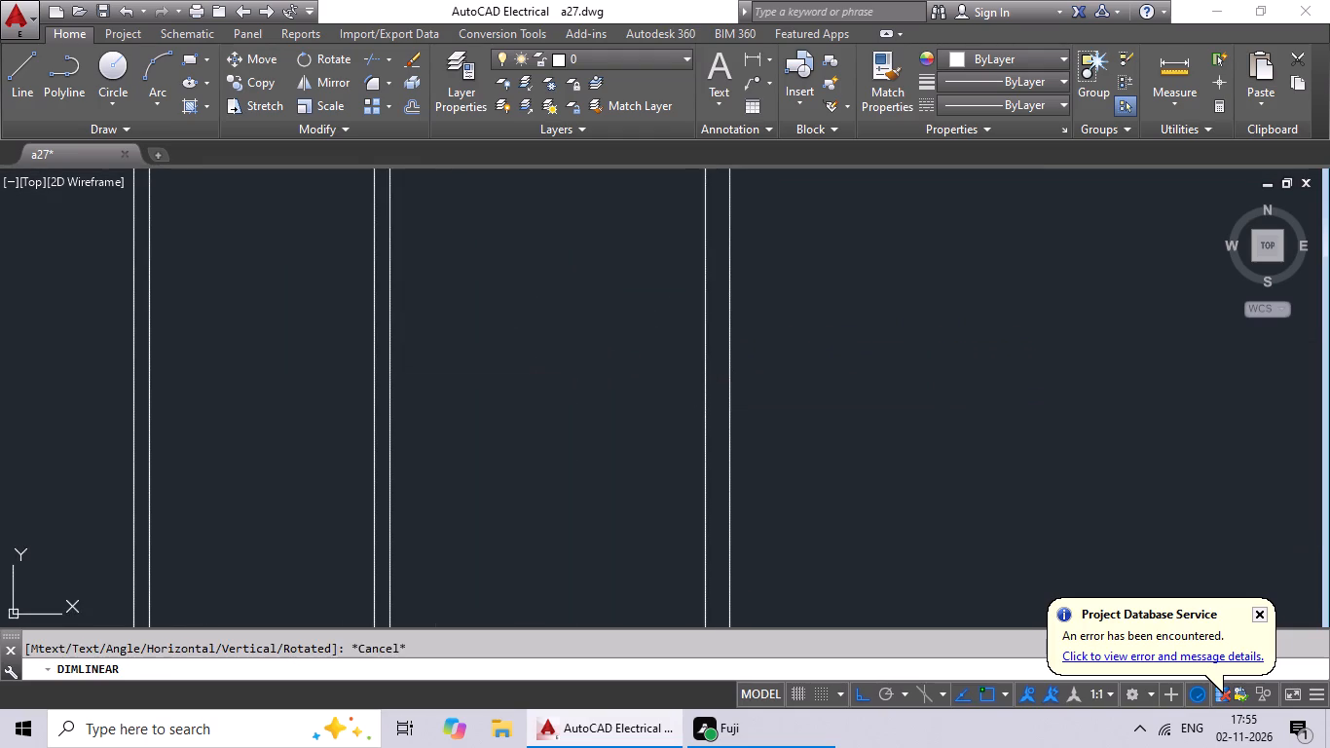
{"action": "scroll", "coordinate": [702, 371], "scroll_direction": "down", "scroll_amount": 4}
{"action": "key", "text": "Escape"}
Delete all the vertical lines of the four interior partition walls, keeping only the outer walls.
{"action": "scroll", "coordinate": [689, 379], "scroll_direction": "up", "scroll_amount": 4}
{"action": "scroll", "coordinate": [683, 380], "scroll_direction": "down", "scroll_amount": 1}
{"action": "middle_click_drag", "start_coordinate": [699, 390], "coordinate": [992, 322]}
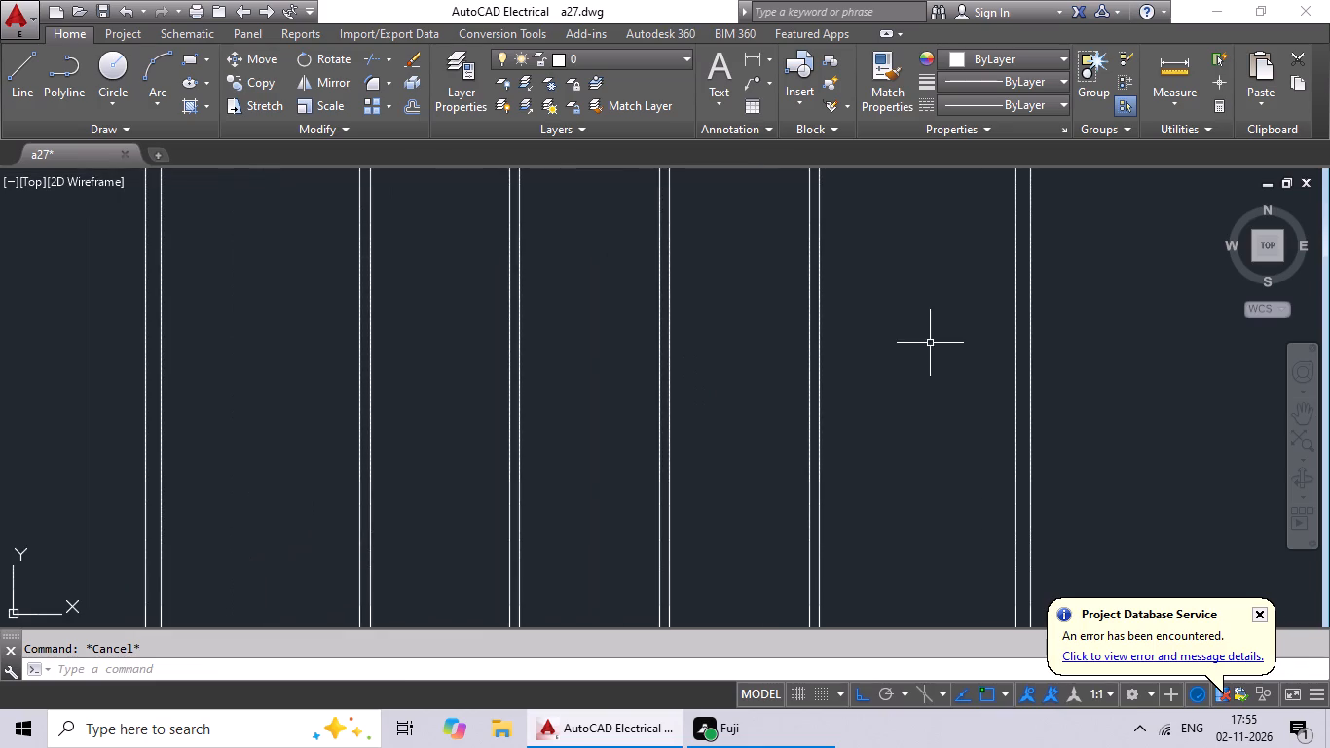
{"action": "left_click_drag", "start_coordinate": [928, 342], "coordinate": [258, 400]}
{"action": "key", "text": "Delete"}
{"action": "scroll", "coordinate": [298, 395], "scroll_direction": "down", "scroll_amount": 2}
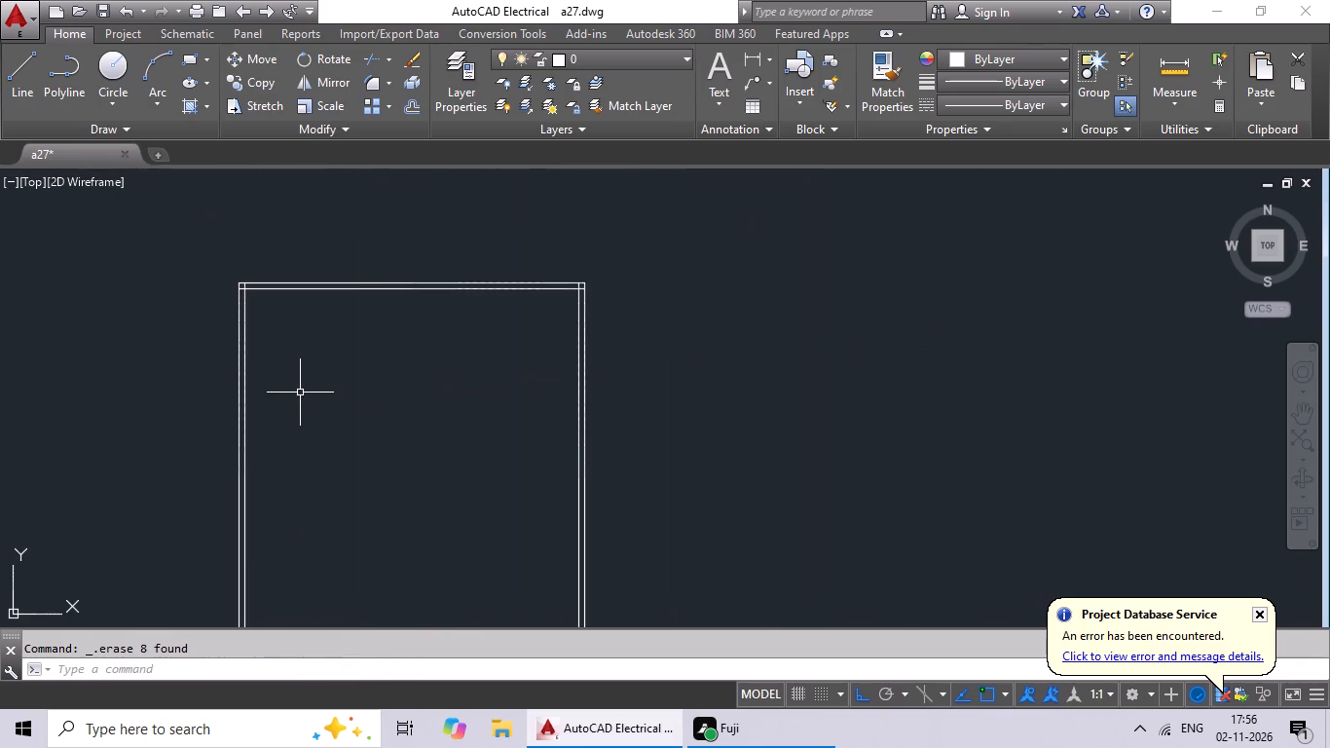
{"action": "middle_click_drag", "start_coordinate": [310, 374], "coordinate": [495, 337]}
{"action": "key", "text": "Escape"}
{"action": "middle_click_drag", "start_coordinate": [497, 333], "coordinate": [503, 306]}
{"action": "key", "text": "Escape"}
{"action": "key", "text": "Escape"}
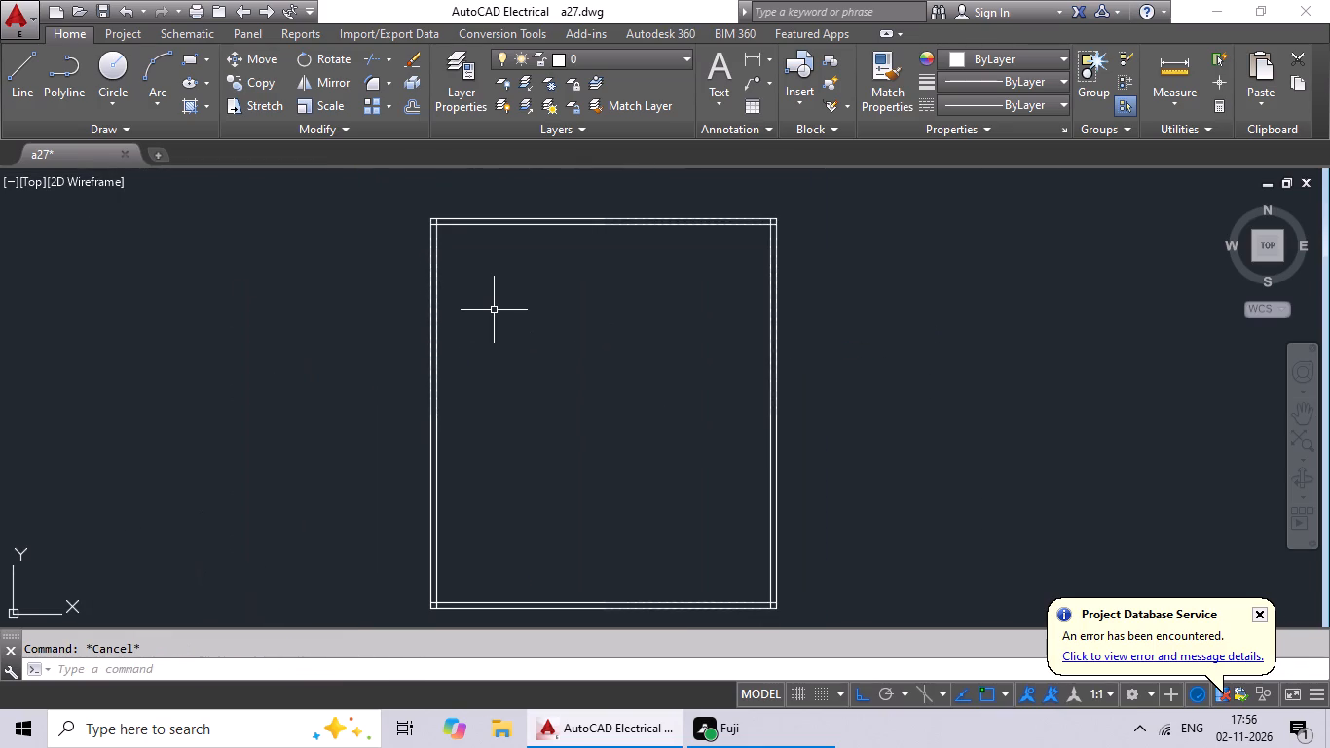
Offset the inner face of the left outer wall 10' into the building.
{"action": "key", "text": "o"}
{"action": "key", "text": "Return"}
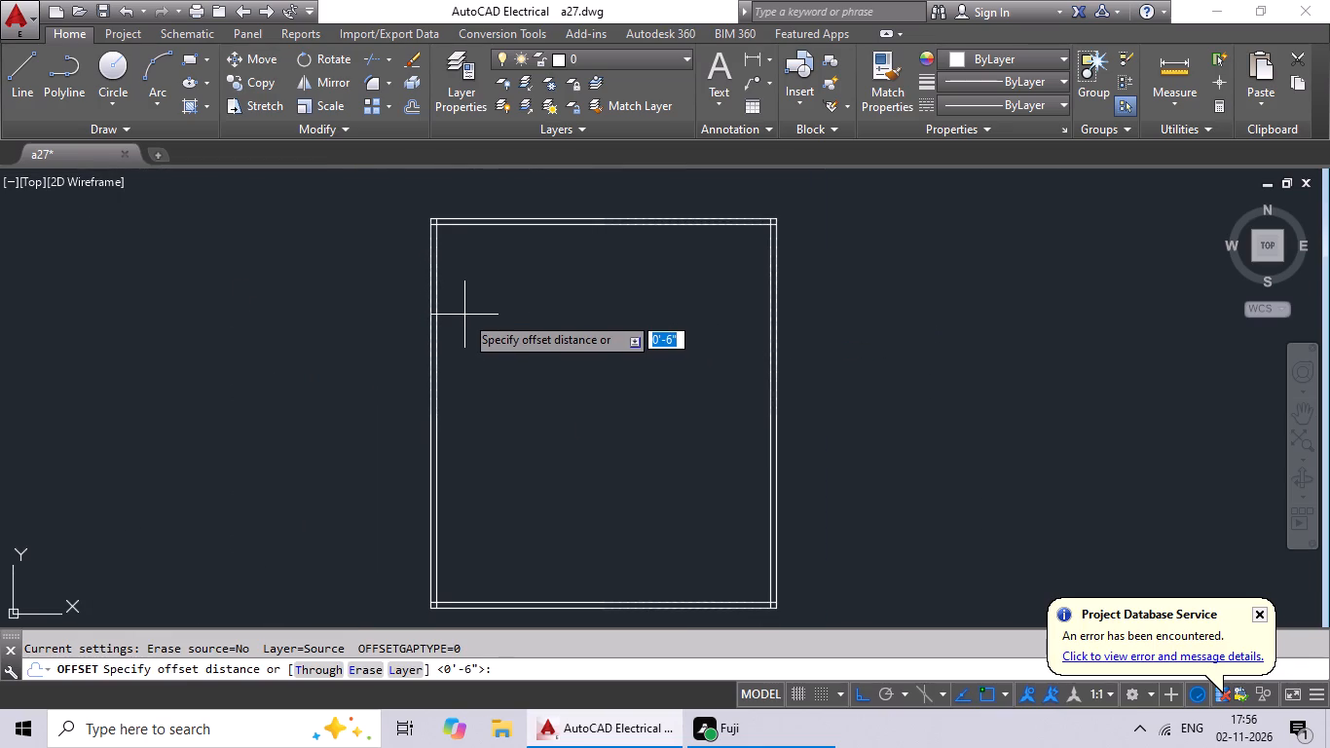
{"action": "type", "text": "10"}
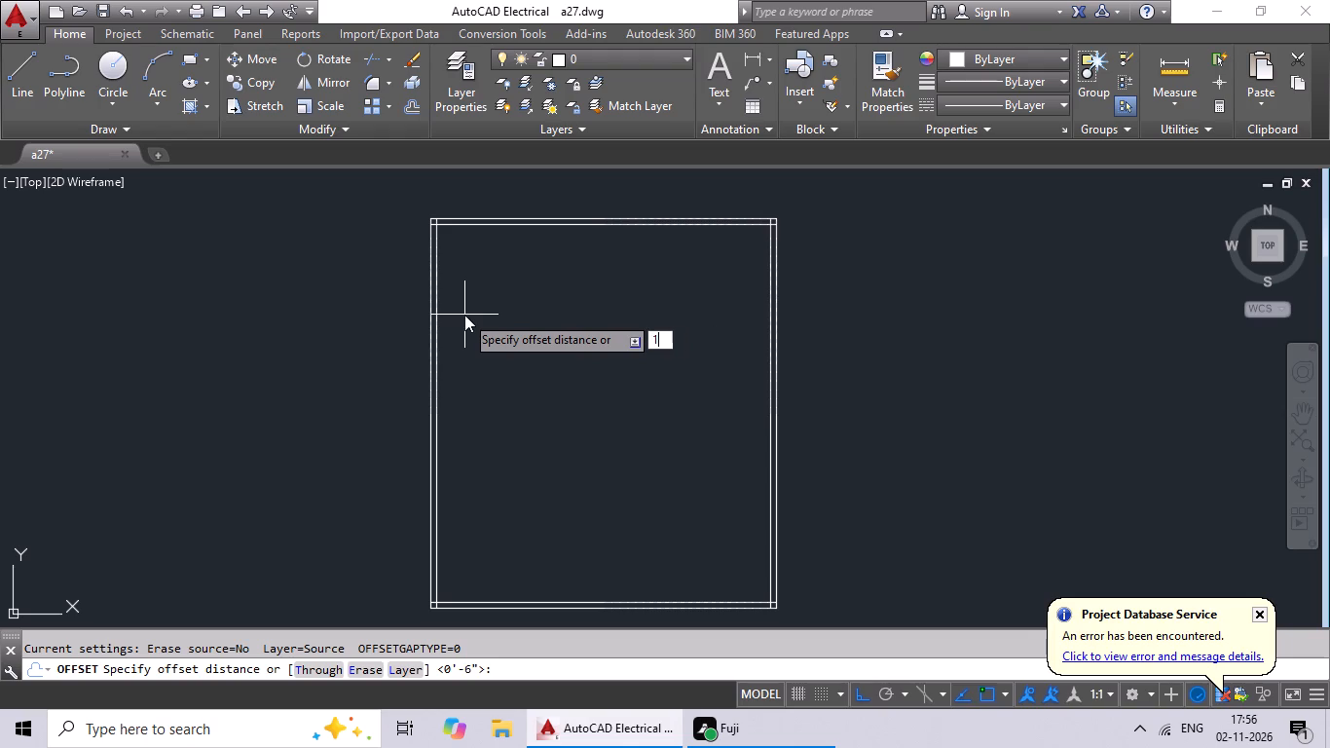
{"action": "key", "text": "apostrophe"}
{"action": "key", "text": "Return"}
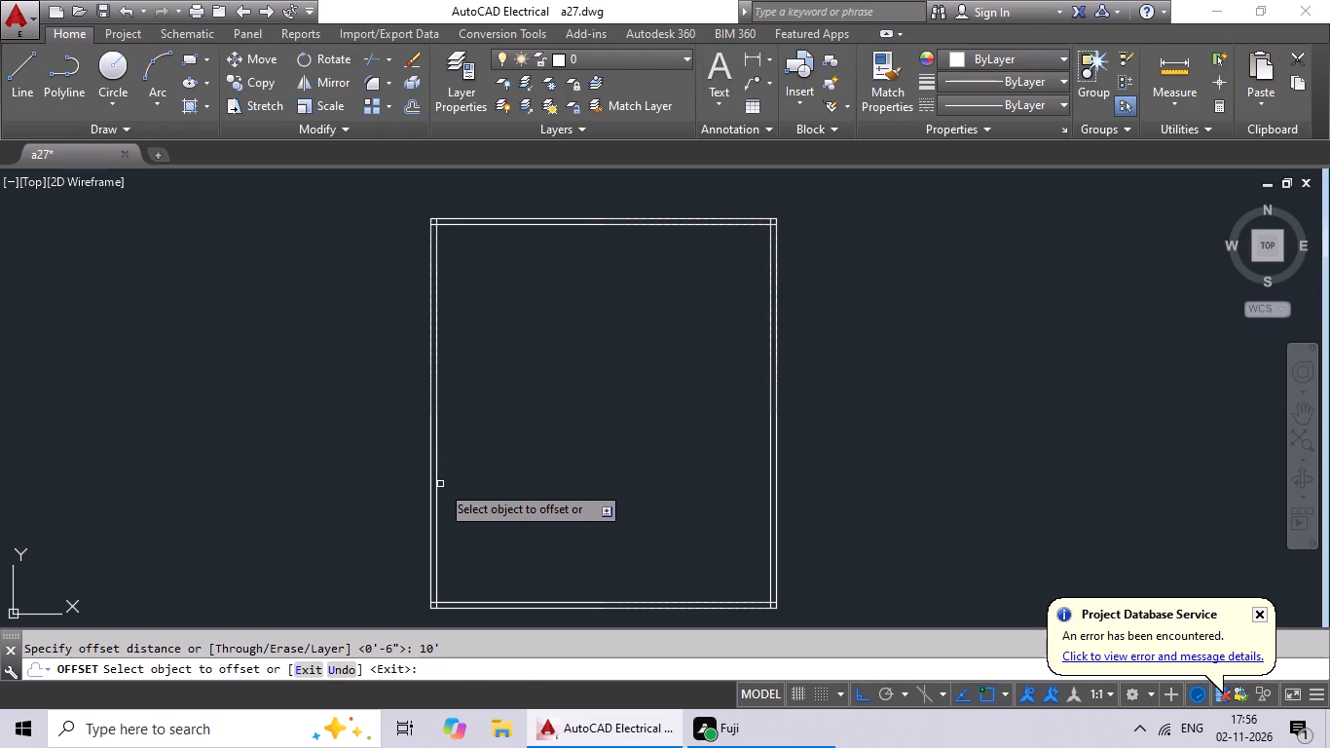
{"action": "left_click_drag", "start_coordinate": [435, 490], "coordinate": [629, 438]}
{"action": "left_click", "coordinate": [629, 438]}
{"action": "key", "text": "Escape"}
{"action": "key", "text": "Escape"}
Offset the new vertical line 4" to the right to form the first partition wall.
{"action": "key", "text": "o"}
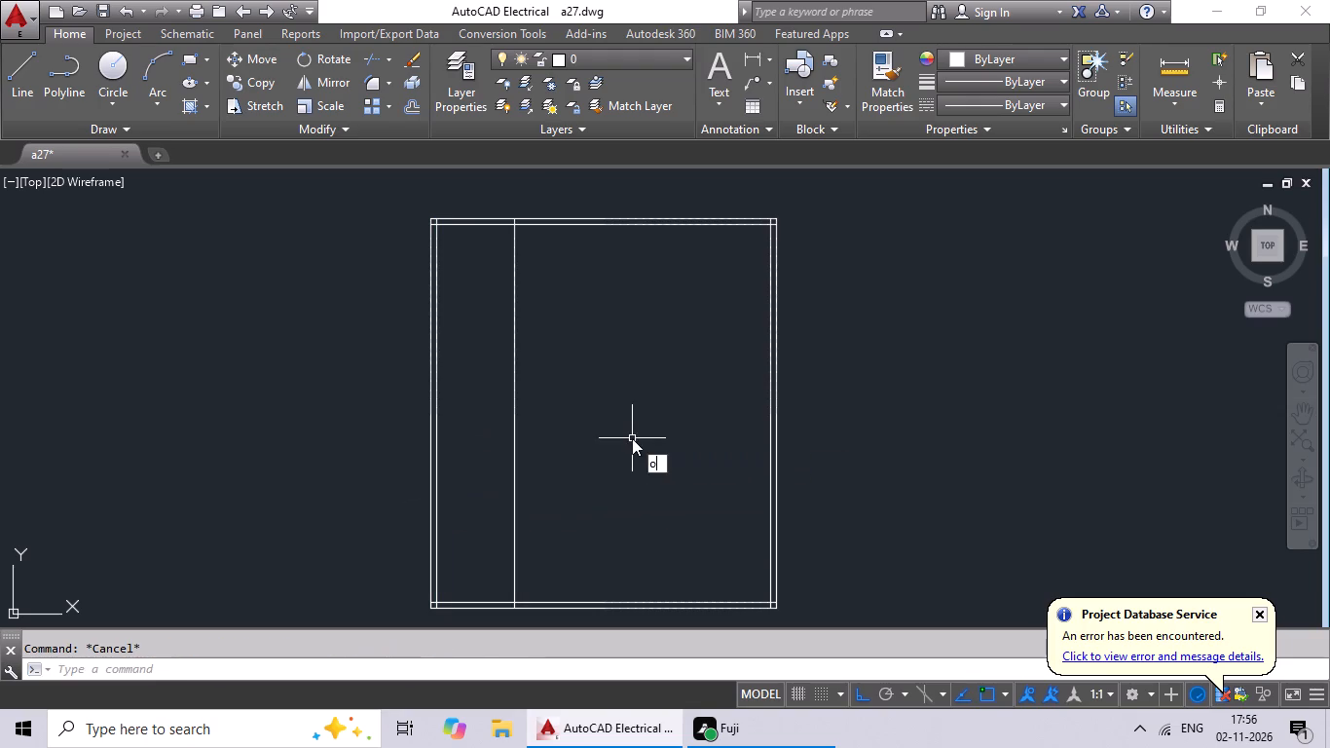
{"action": "key", "text": "Return"}
{"action": "key", "text": "6"}
{"action": "key", "text": "BackSpace"}
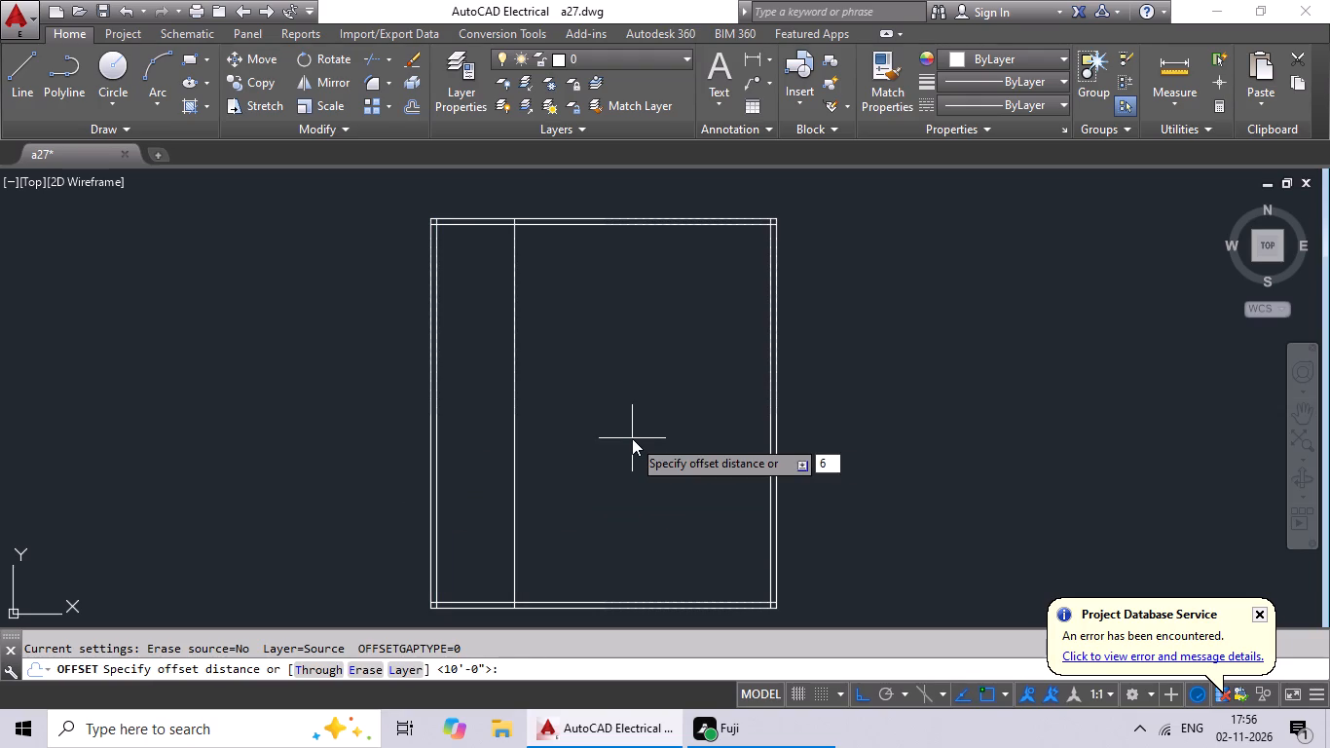
{"action": "type", "text": "4\""}
{"action": "key", "text": "Return"}
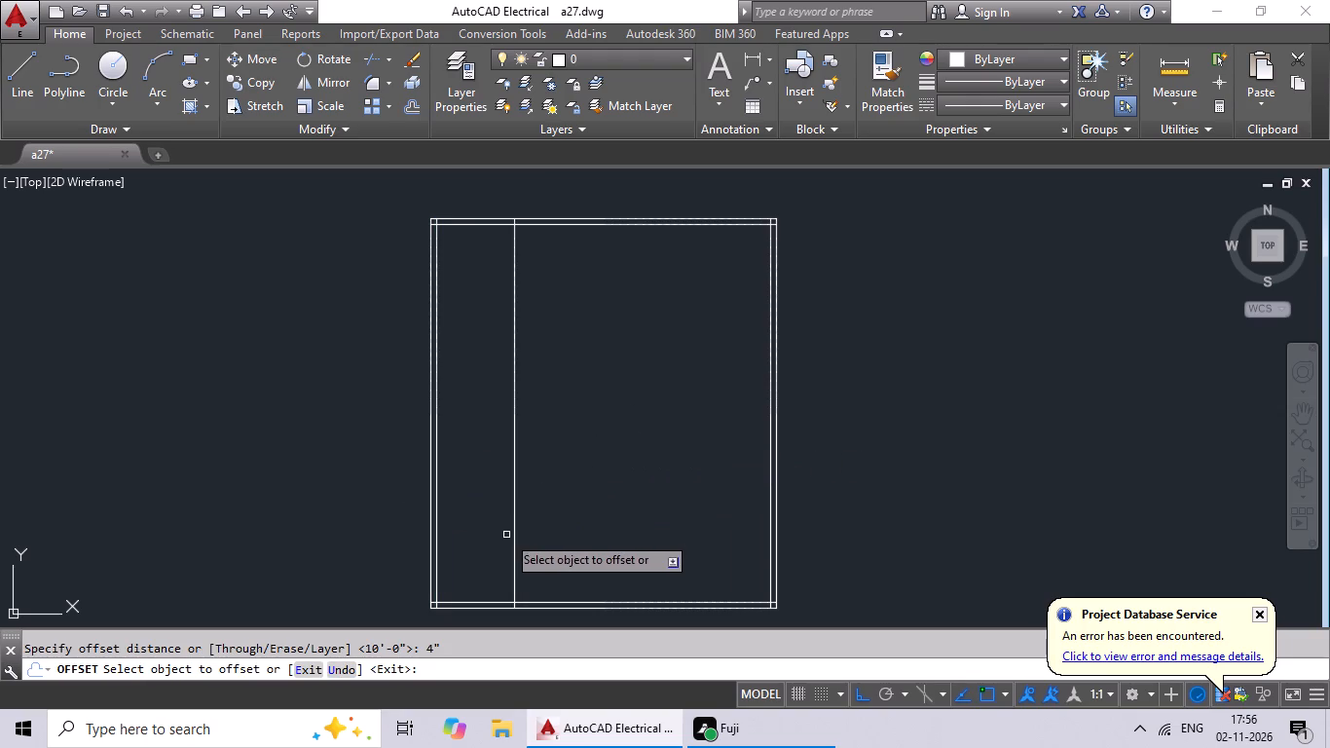
{"action": "left_click_drag", "start_coordinate": [512, 524], "coordinate": [560, 507]}
{"action": "left_click", "coordinate": [623, 491]}
{"action": "key", "text": "Escape"}
{"action": "key", "text": "Escape"}
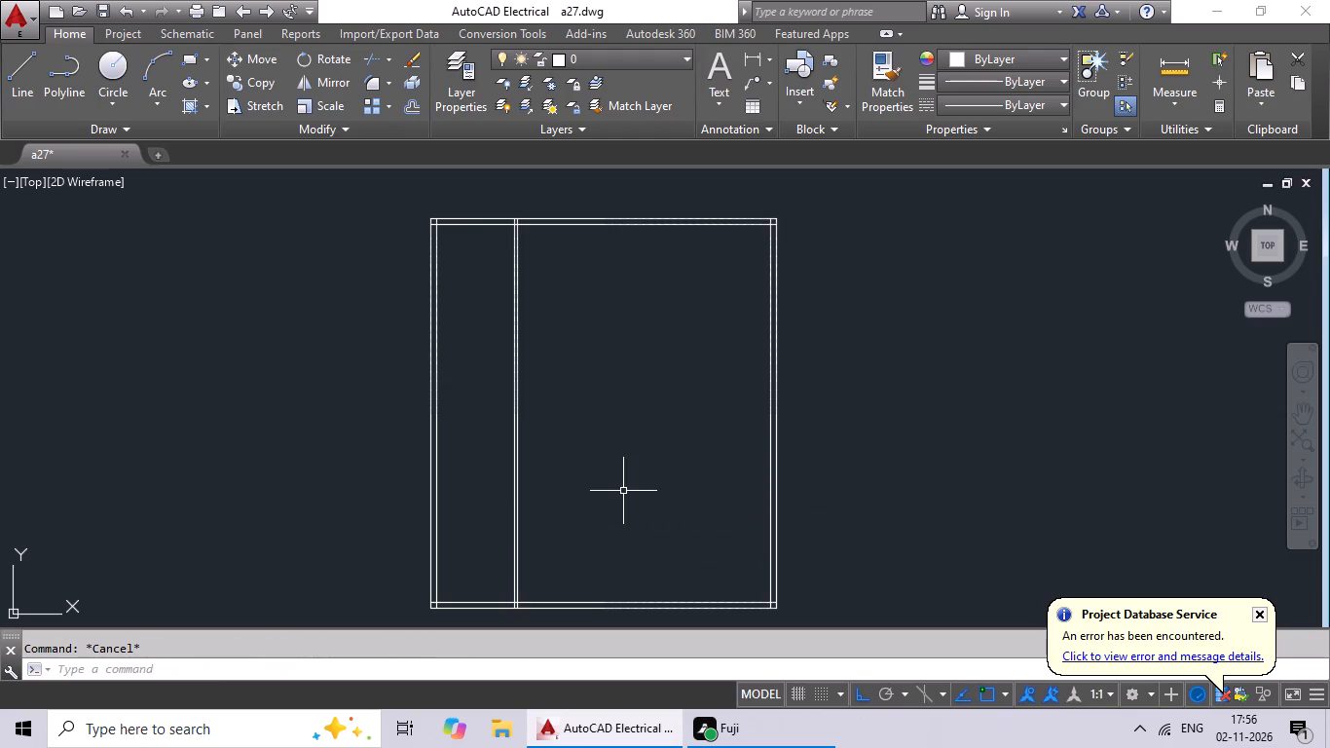
Offset the right face of the first partition wall 7' to the right.
{"action": "key", "text": "o"}
{"action": "key", "text": "Return"}
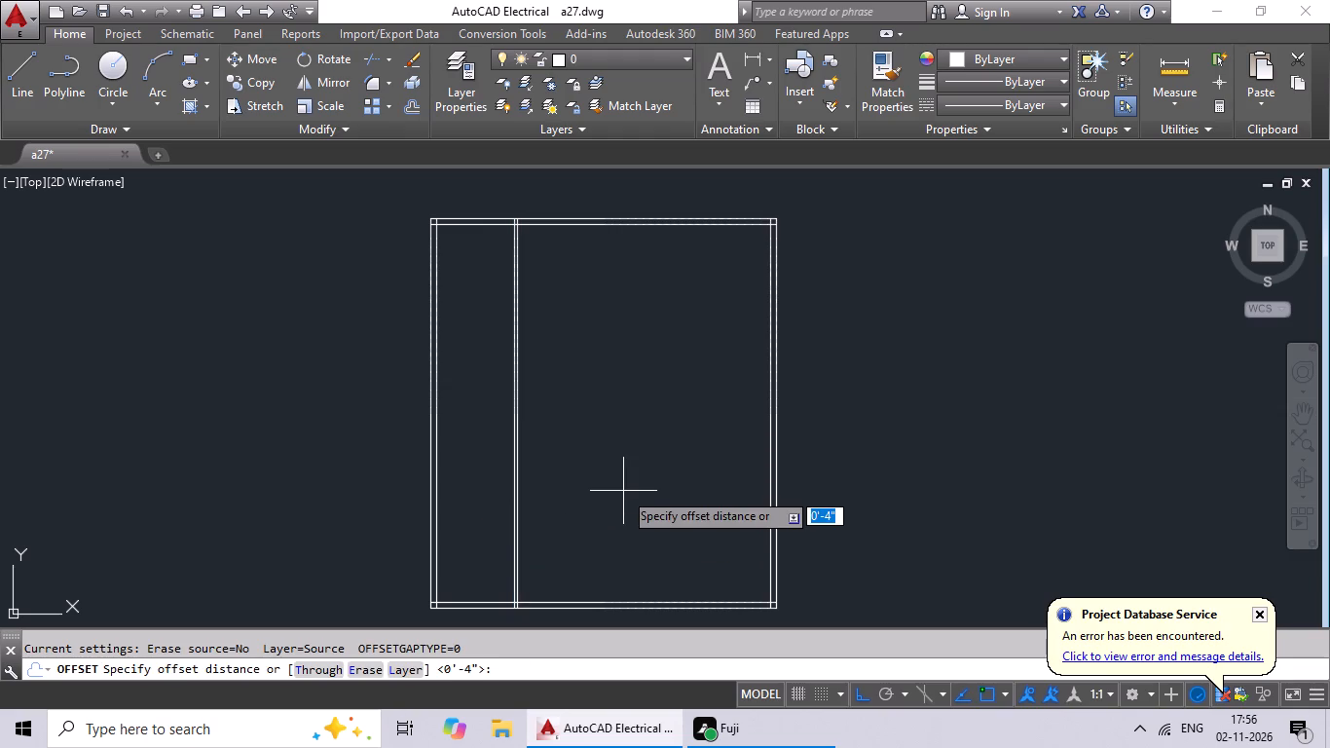
{"action": "type", "text": "7'"}
{"action": "key", "text": "Return"}
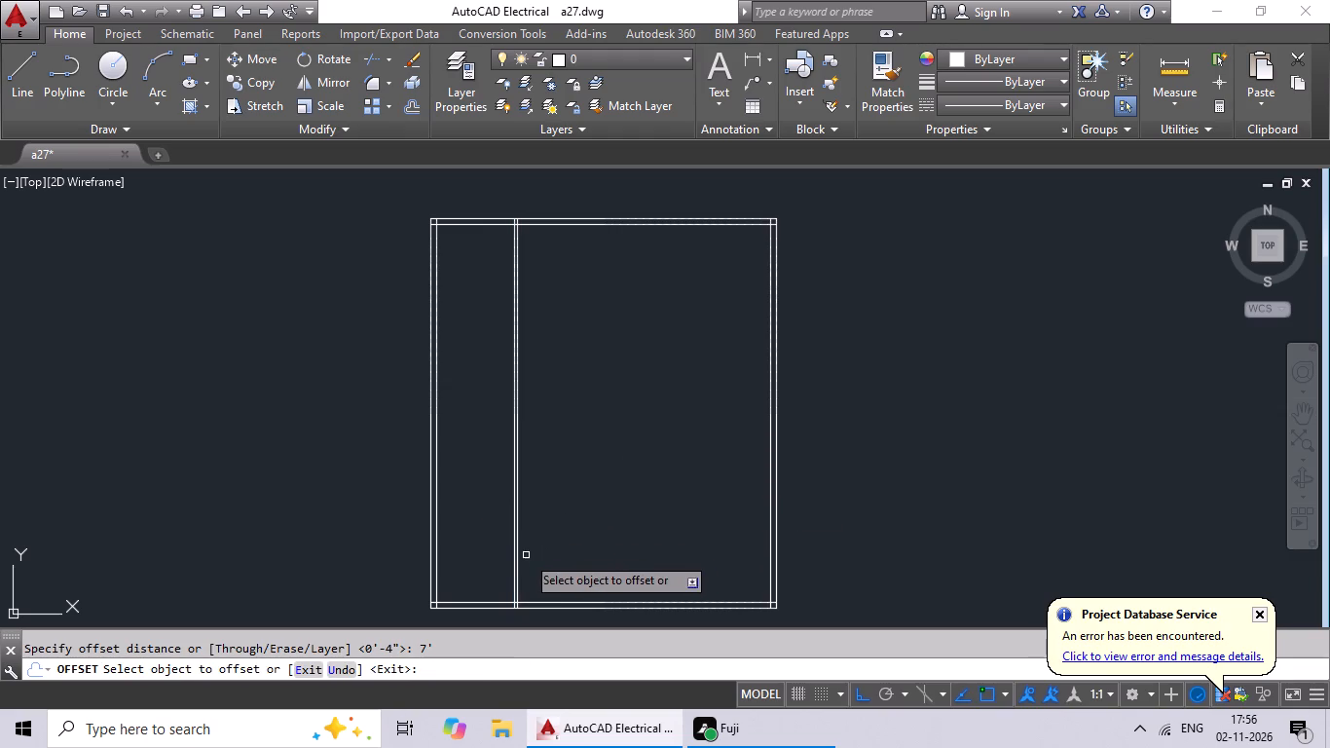
{"action": "left_click_drag", "start_coordinate": [517, 574], "coordinate": [568, 572]}
{"action": "left_click", "coordinate": [594, 562]}
{"action": "key", "text": "Escape"}
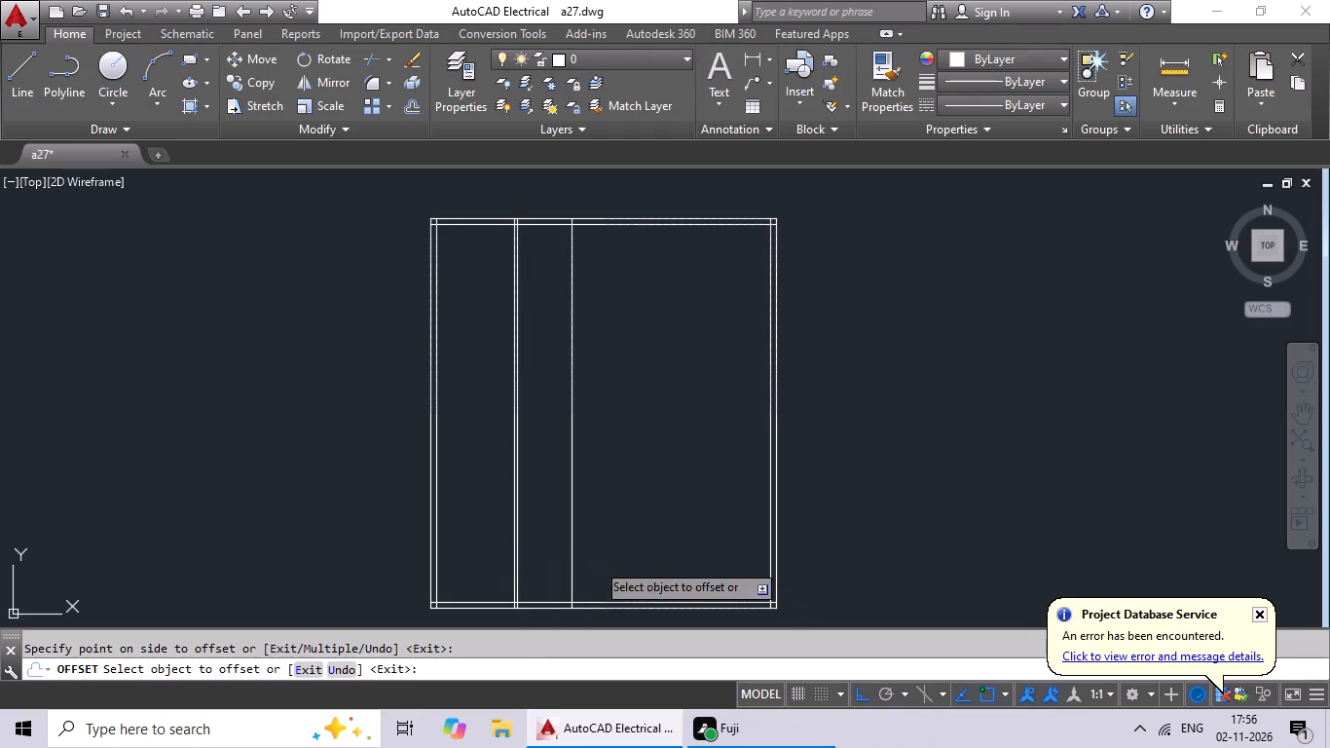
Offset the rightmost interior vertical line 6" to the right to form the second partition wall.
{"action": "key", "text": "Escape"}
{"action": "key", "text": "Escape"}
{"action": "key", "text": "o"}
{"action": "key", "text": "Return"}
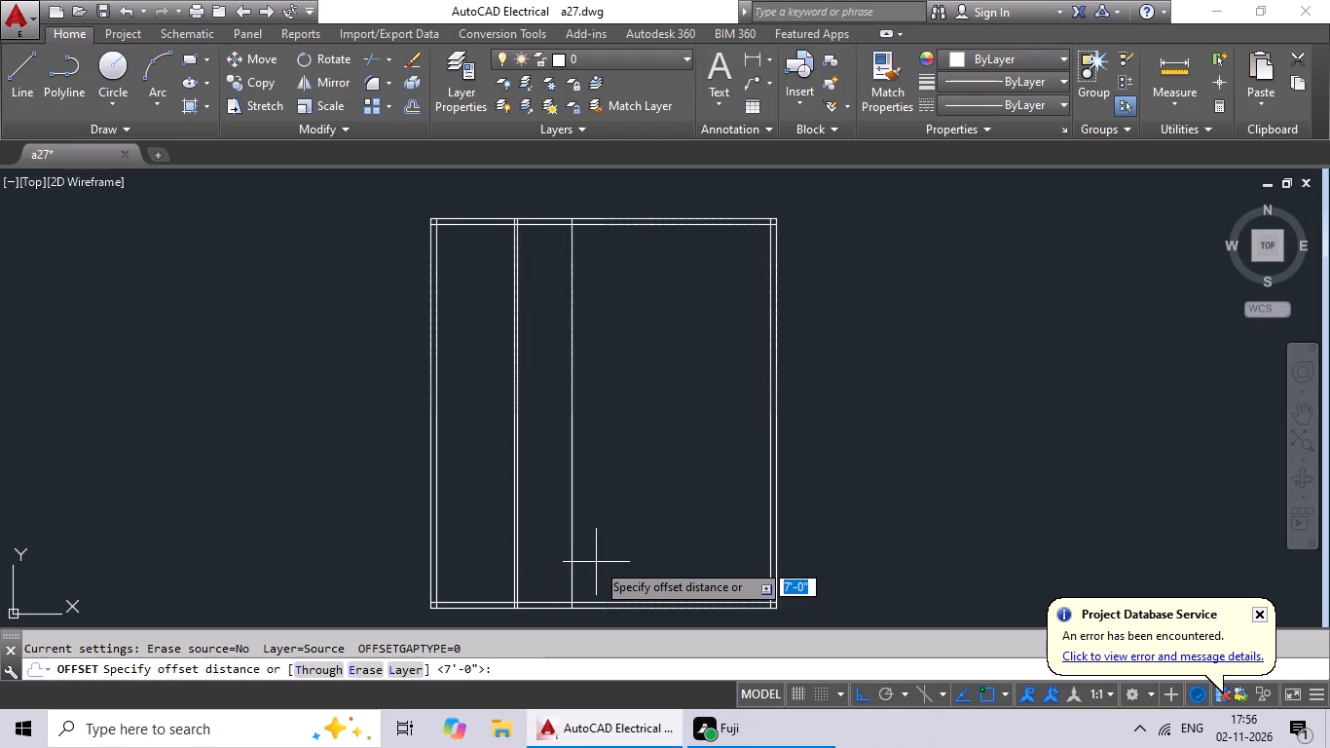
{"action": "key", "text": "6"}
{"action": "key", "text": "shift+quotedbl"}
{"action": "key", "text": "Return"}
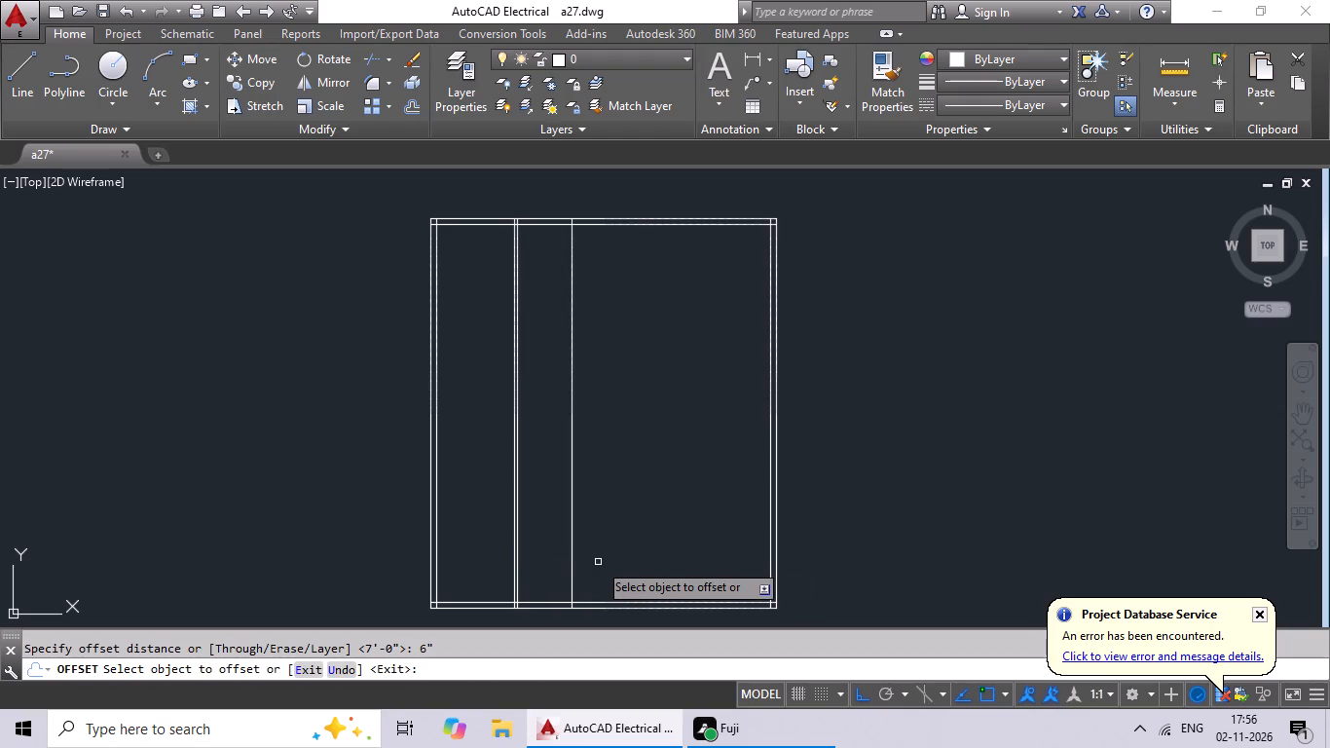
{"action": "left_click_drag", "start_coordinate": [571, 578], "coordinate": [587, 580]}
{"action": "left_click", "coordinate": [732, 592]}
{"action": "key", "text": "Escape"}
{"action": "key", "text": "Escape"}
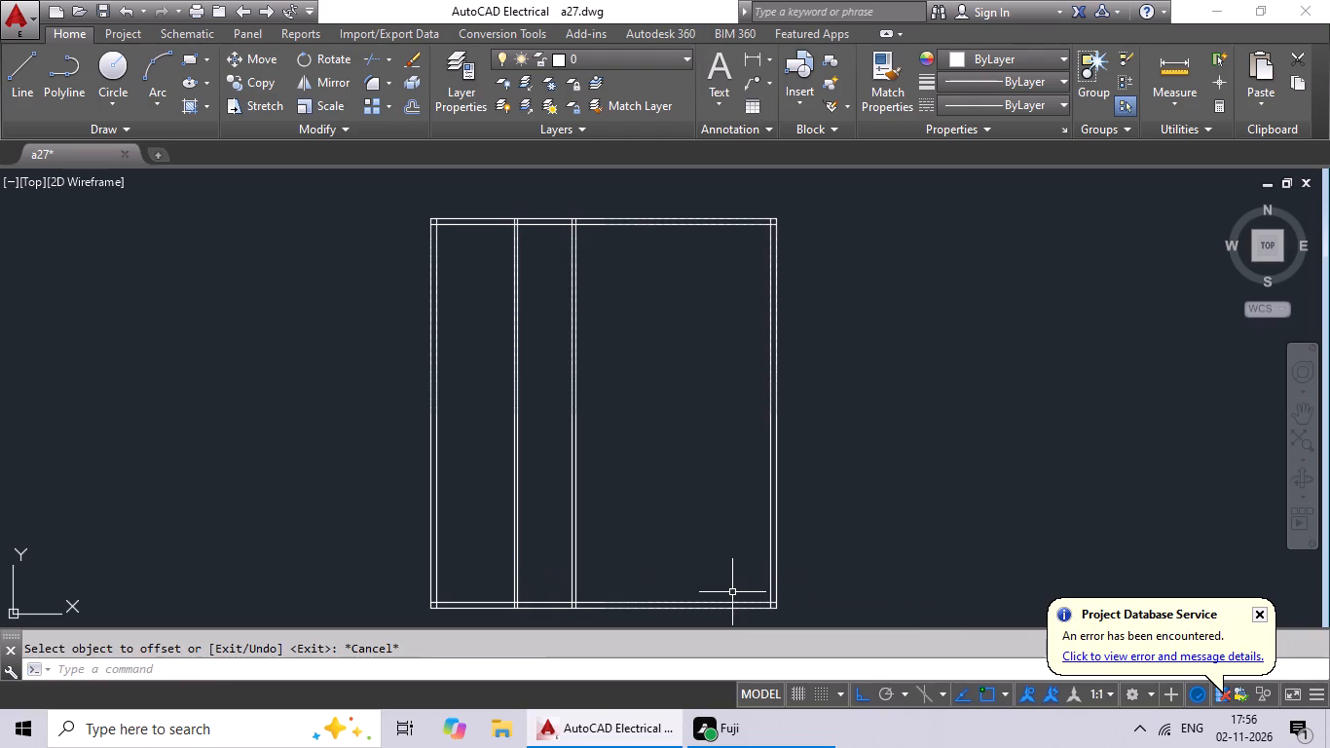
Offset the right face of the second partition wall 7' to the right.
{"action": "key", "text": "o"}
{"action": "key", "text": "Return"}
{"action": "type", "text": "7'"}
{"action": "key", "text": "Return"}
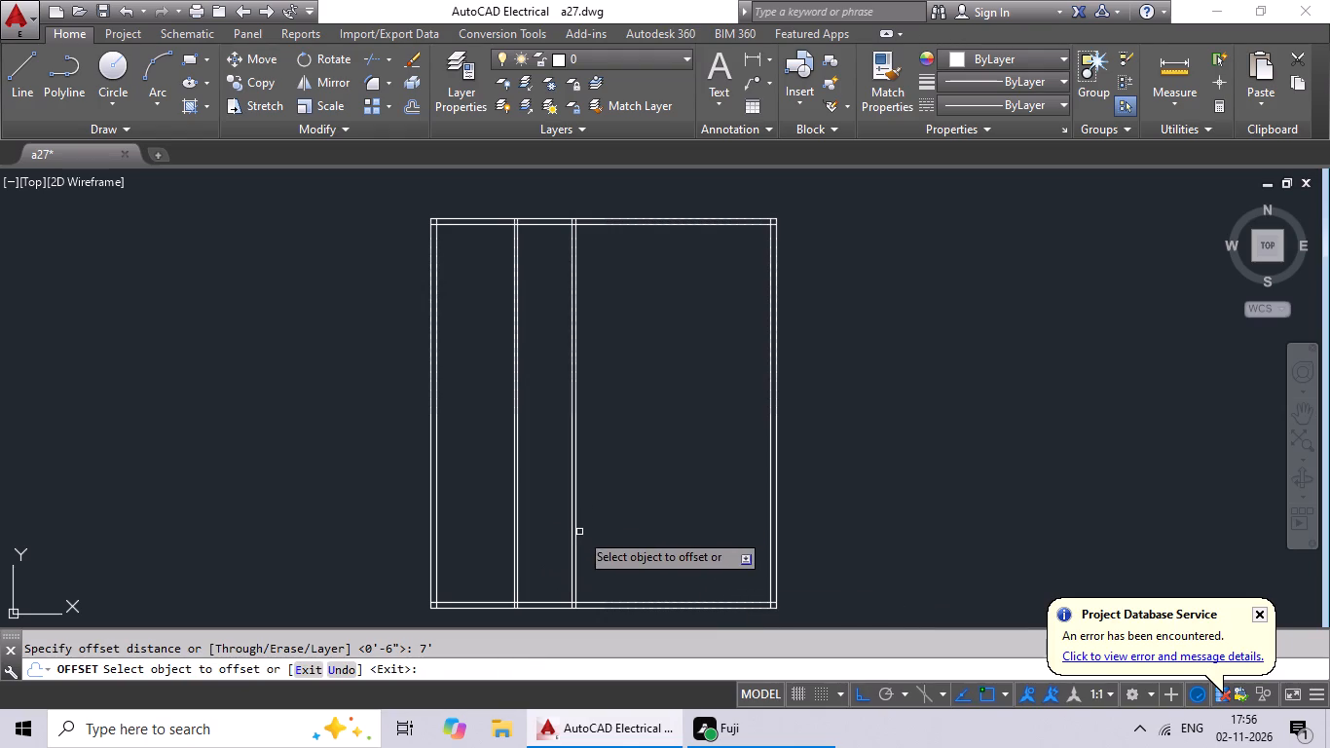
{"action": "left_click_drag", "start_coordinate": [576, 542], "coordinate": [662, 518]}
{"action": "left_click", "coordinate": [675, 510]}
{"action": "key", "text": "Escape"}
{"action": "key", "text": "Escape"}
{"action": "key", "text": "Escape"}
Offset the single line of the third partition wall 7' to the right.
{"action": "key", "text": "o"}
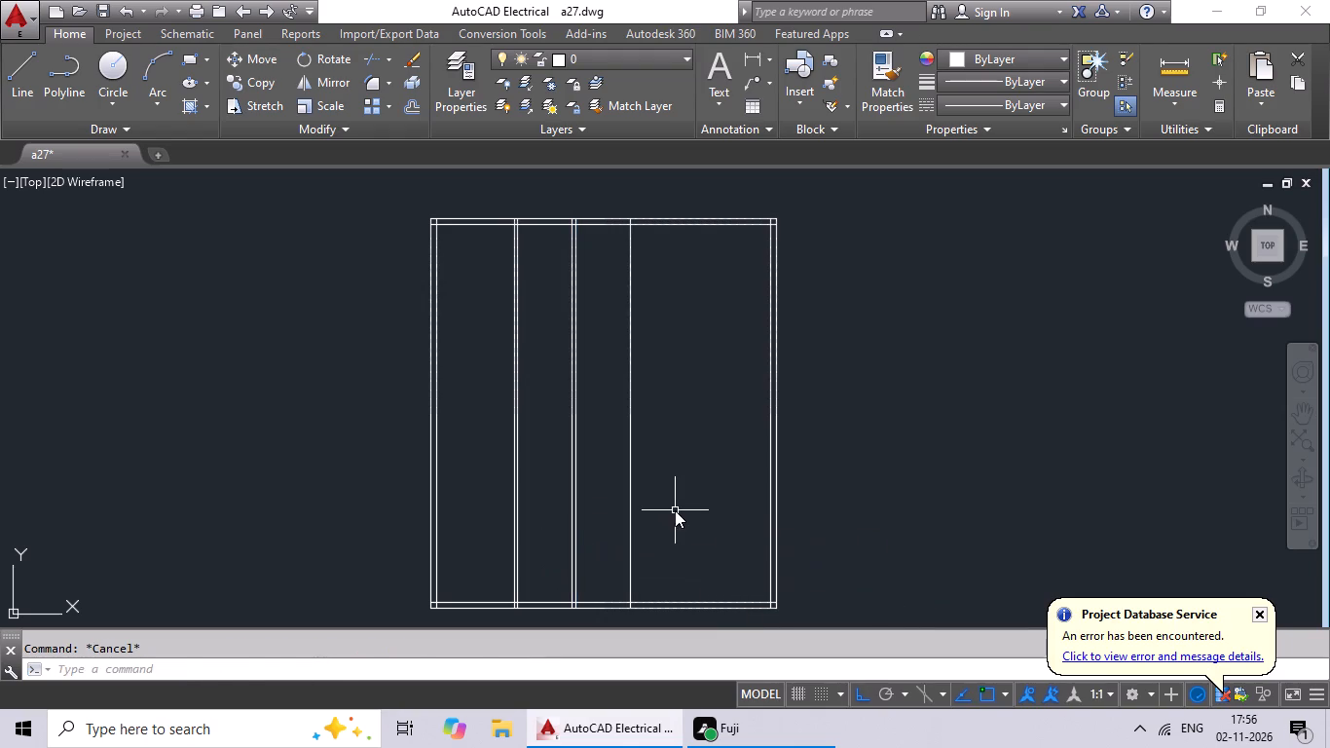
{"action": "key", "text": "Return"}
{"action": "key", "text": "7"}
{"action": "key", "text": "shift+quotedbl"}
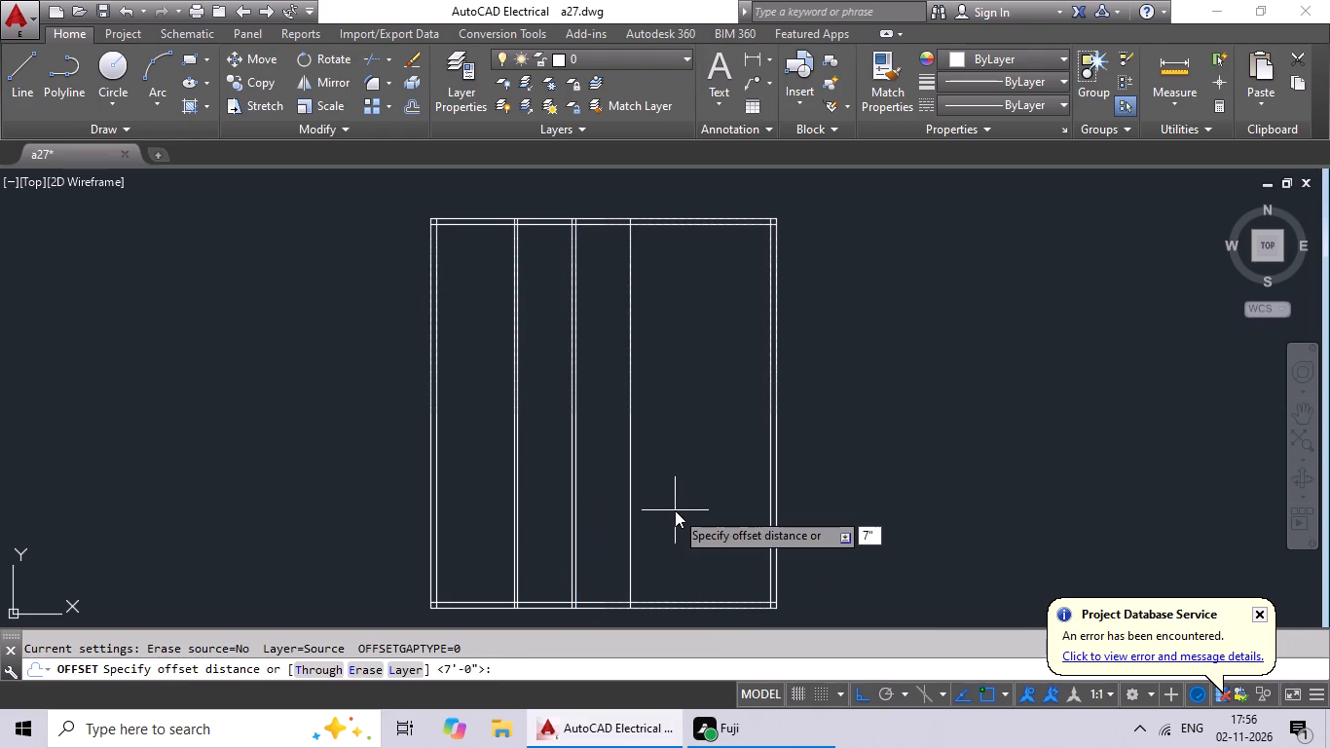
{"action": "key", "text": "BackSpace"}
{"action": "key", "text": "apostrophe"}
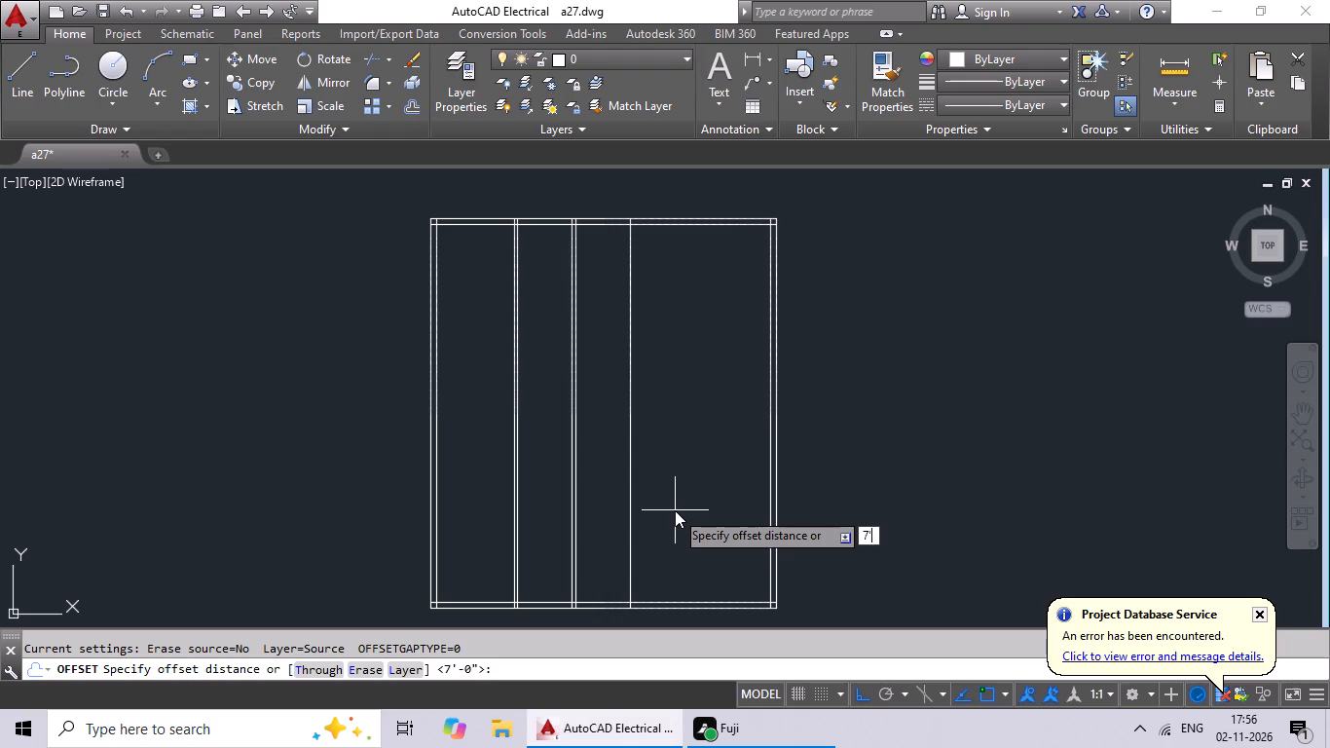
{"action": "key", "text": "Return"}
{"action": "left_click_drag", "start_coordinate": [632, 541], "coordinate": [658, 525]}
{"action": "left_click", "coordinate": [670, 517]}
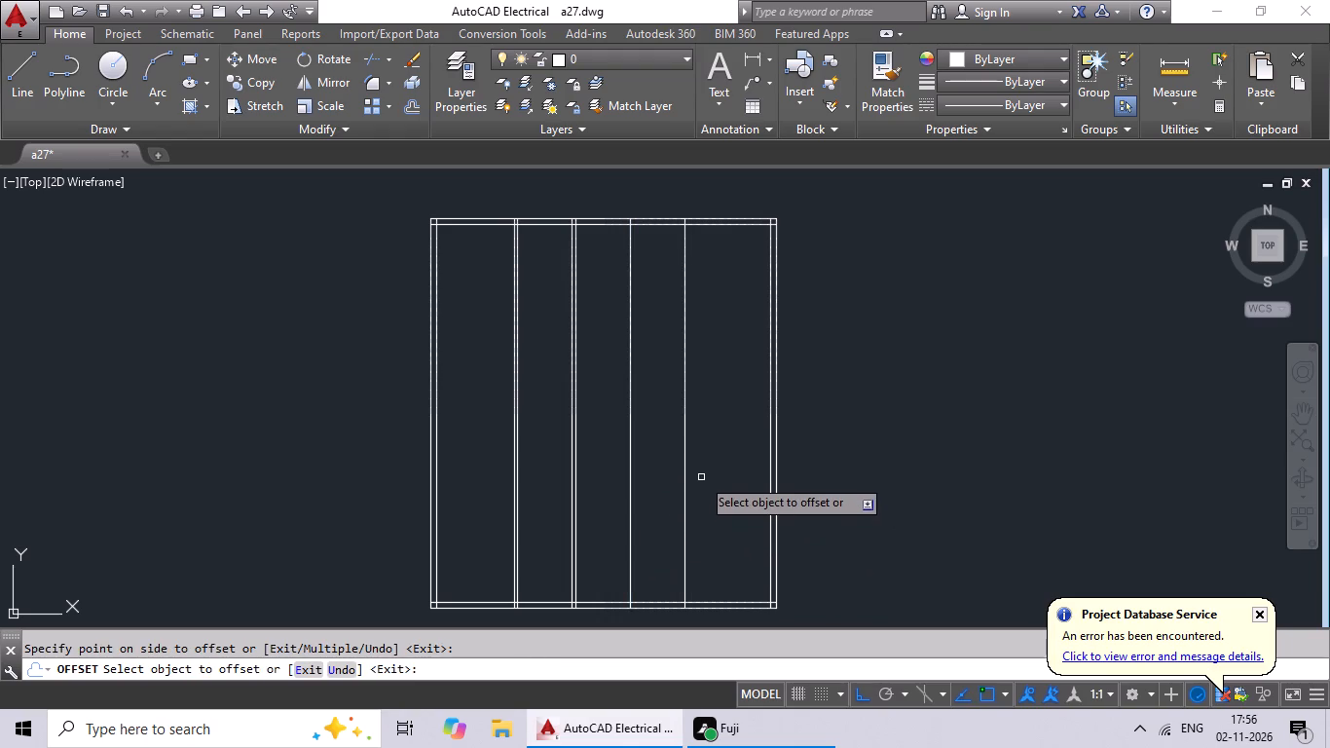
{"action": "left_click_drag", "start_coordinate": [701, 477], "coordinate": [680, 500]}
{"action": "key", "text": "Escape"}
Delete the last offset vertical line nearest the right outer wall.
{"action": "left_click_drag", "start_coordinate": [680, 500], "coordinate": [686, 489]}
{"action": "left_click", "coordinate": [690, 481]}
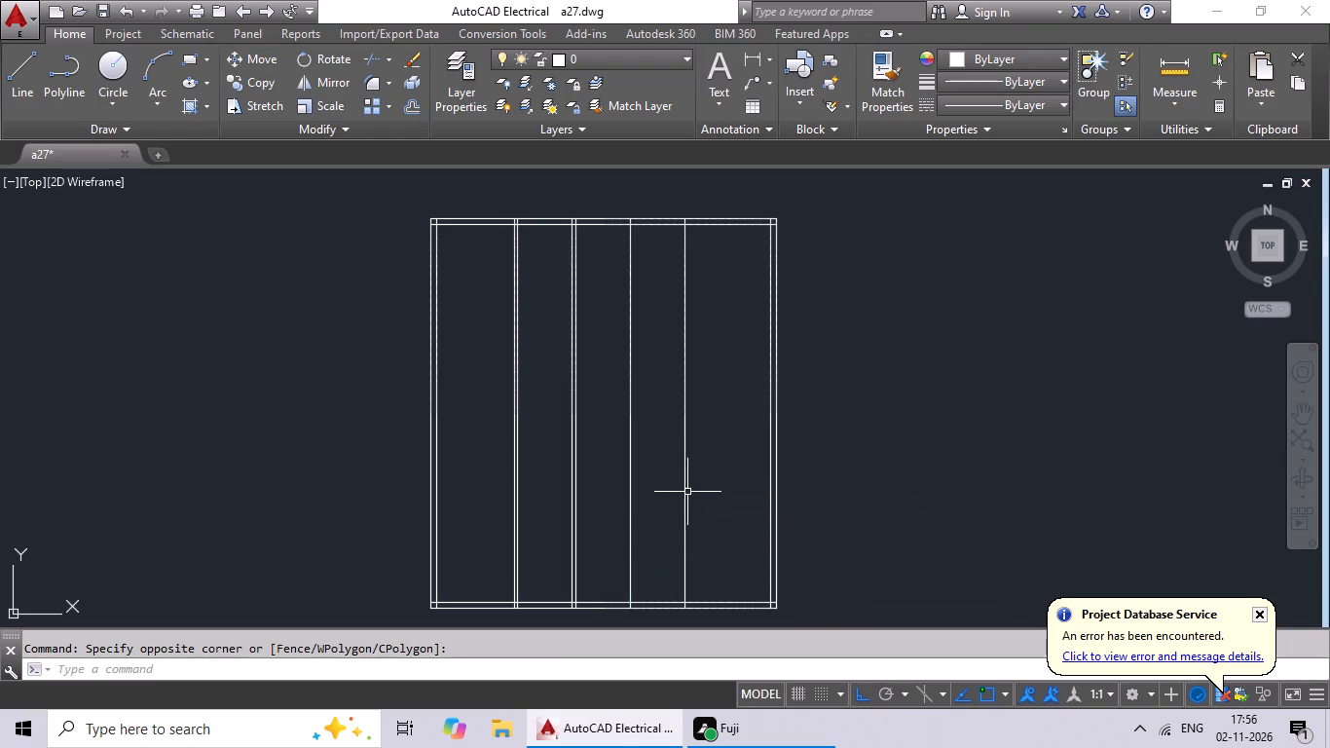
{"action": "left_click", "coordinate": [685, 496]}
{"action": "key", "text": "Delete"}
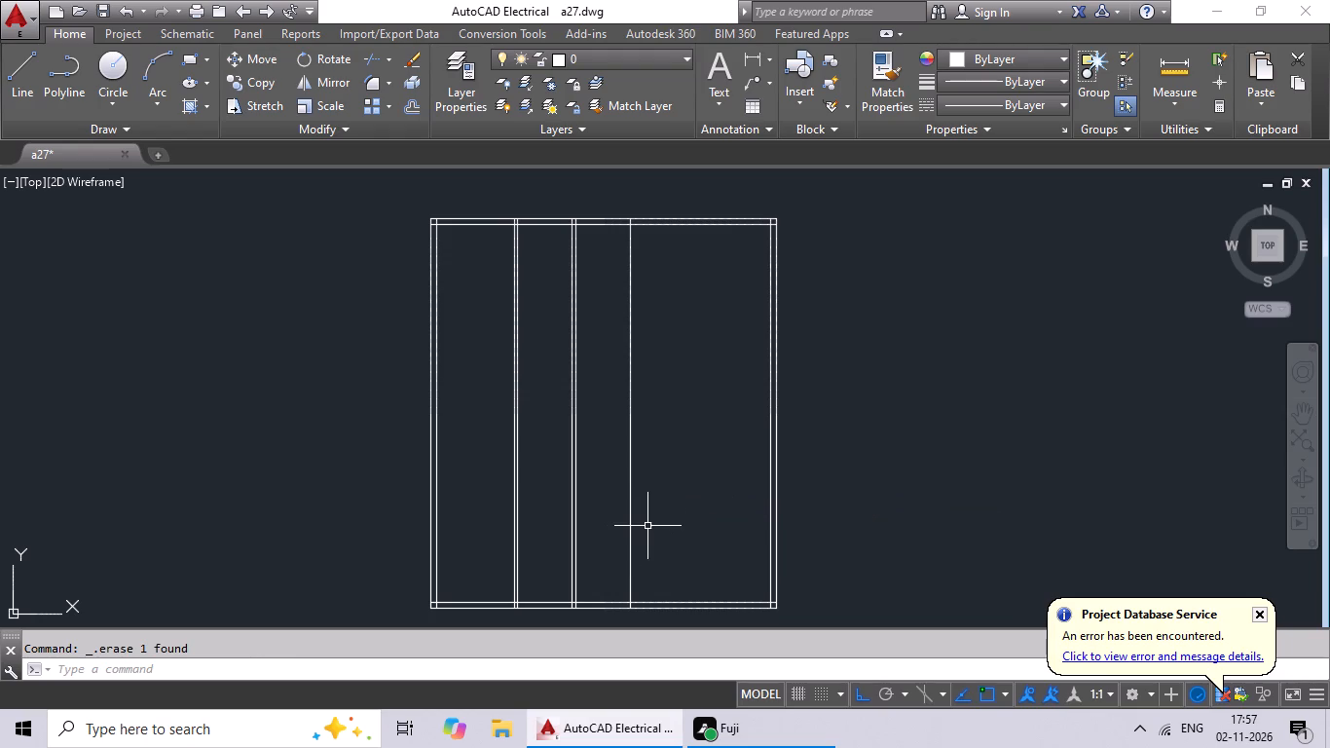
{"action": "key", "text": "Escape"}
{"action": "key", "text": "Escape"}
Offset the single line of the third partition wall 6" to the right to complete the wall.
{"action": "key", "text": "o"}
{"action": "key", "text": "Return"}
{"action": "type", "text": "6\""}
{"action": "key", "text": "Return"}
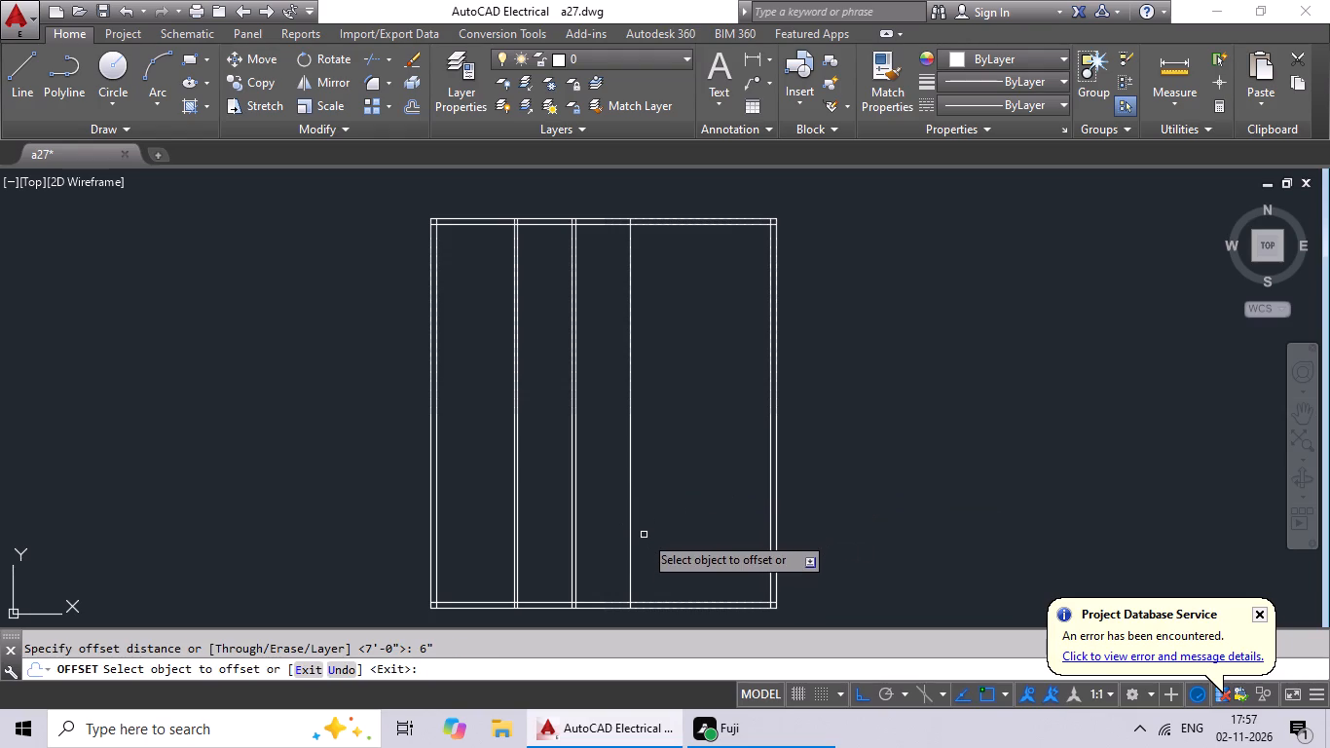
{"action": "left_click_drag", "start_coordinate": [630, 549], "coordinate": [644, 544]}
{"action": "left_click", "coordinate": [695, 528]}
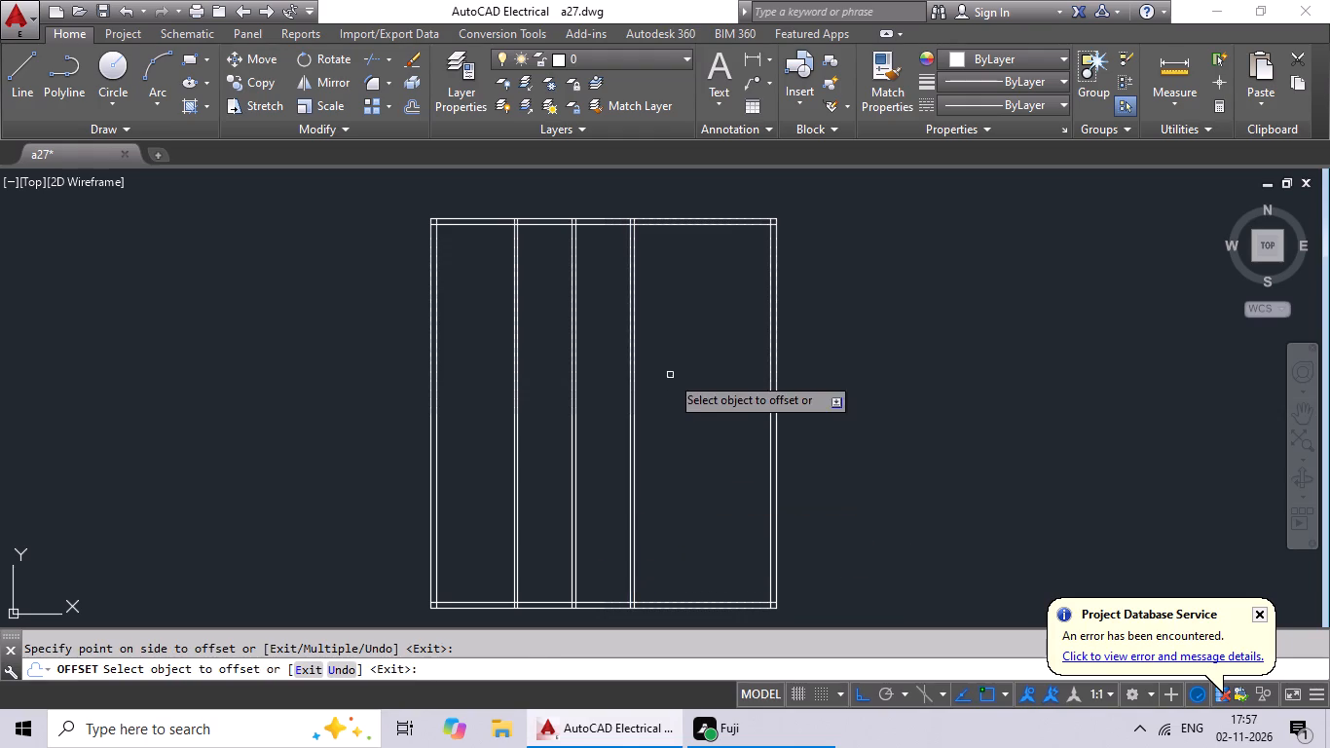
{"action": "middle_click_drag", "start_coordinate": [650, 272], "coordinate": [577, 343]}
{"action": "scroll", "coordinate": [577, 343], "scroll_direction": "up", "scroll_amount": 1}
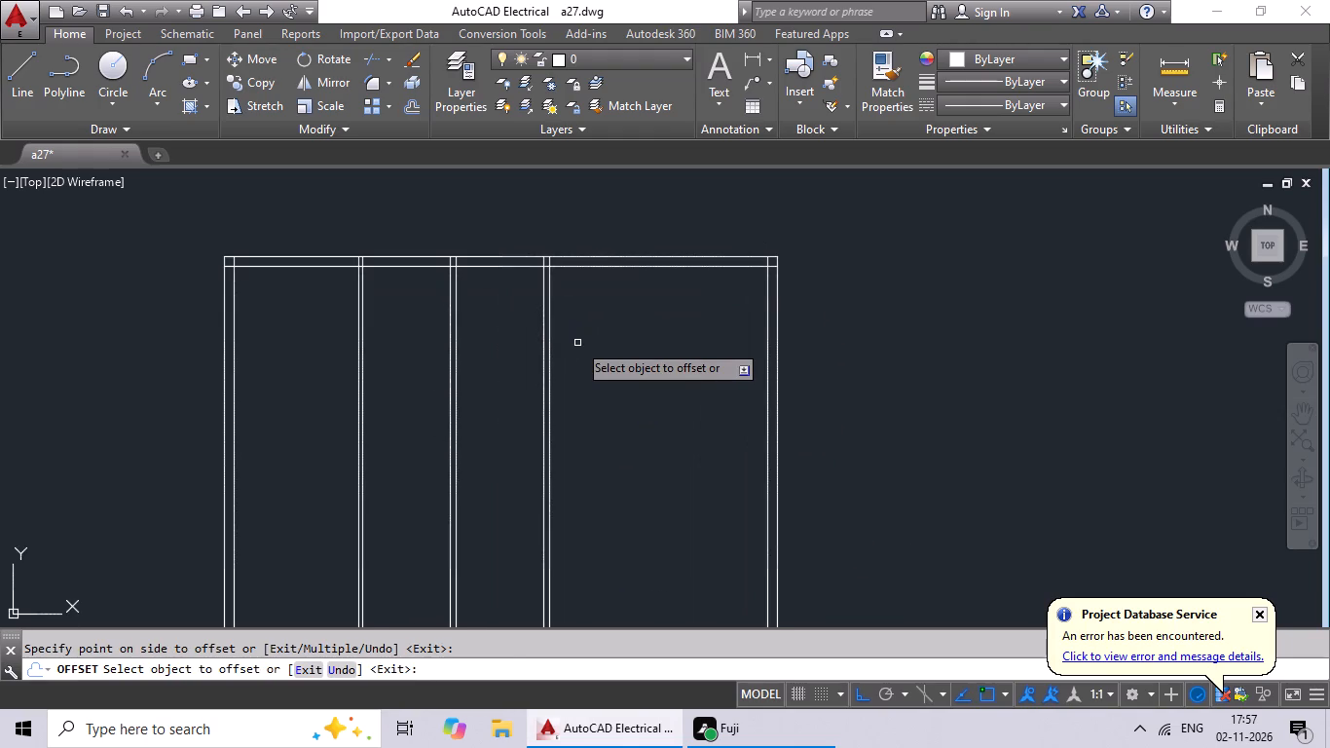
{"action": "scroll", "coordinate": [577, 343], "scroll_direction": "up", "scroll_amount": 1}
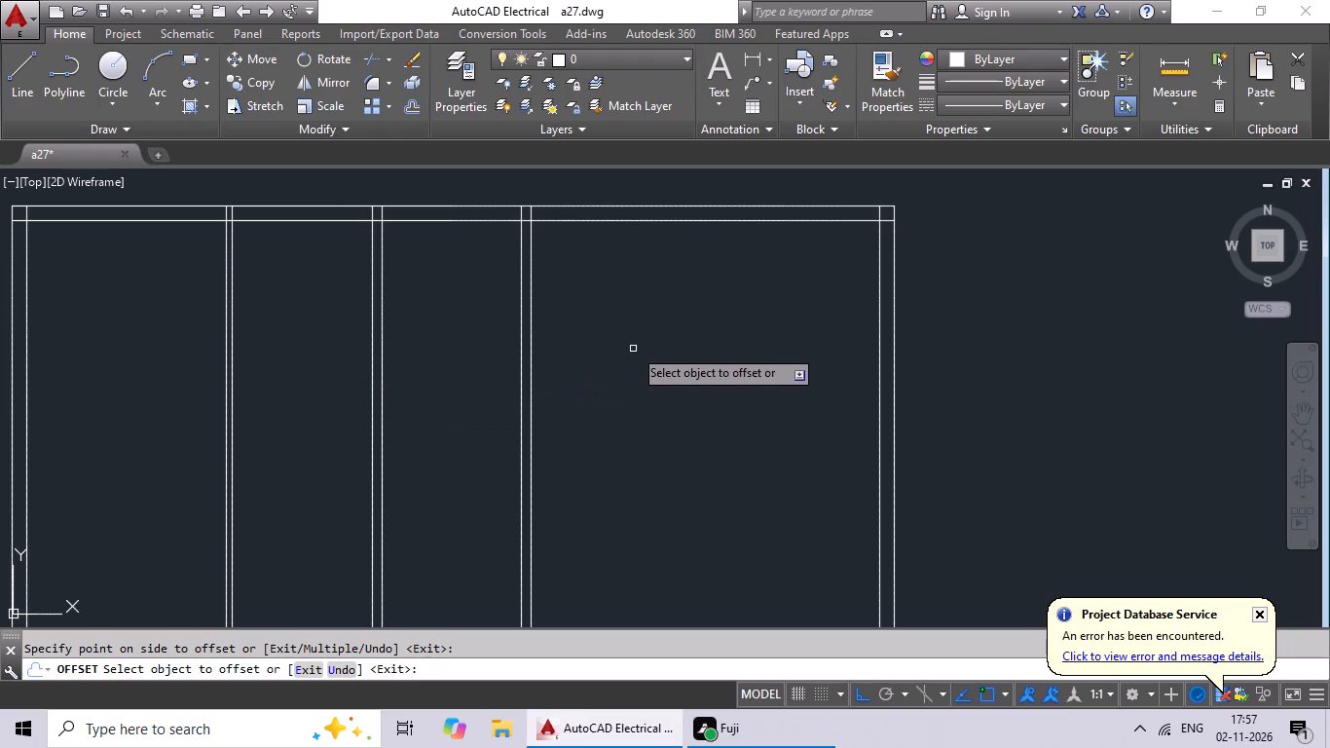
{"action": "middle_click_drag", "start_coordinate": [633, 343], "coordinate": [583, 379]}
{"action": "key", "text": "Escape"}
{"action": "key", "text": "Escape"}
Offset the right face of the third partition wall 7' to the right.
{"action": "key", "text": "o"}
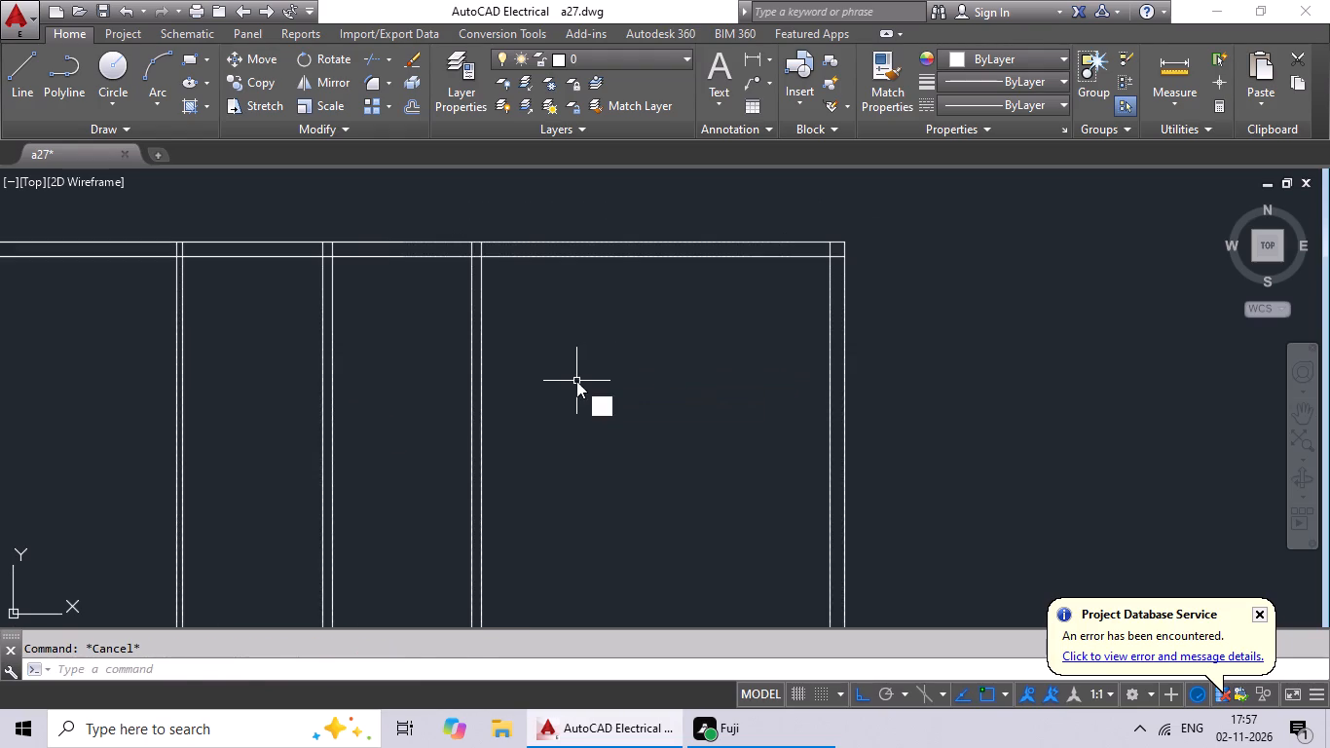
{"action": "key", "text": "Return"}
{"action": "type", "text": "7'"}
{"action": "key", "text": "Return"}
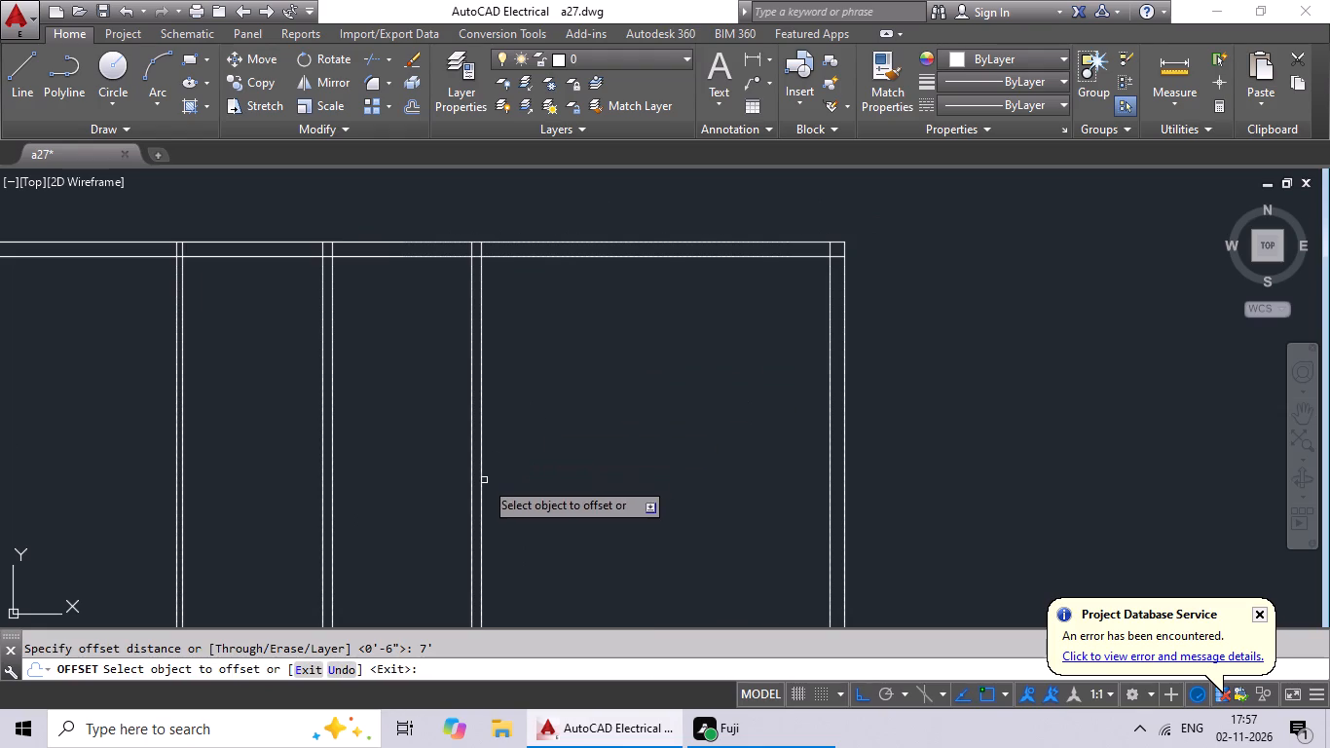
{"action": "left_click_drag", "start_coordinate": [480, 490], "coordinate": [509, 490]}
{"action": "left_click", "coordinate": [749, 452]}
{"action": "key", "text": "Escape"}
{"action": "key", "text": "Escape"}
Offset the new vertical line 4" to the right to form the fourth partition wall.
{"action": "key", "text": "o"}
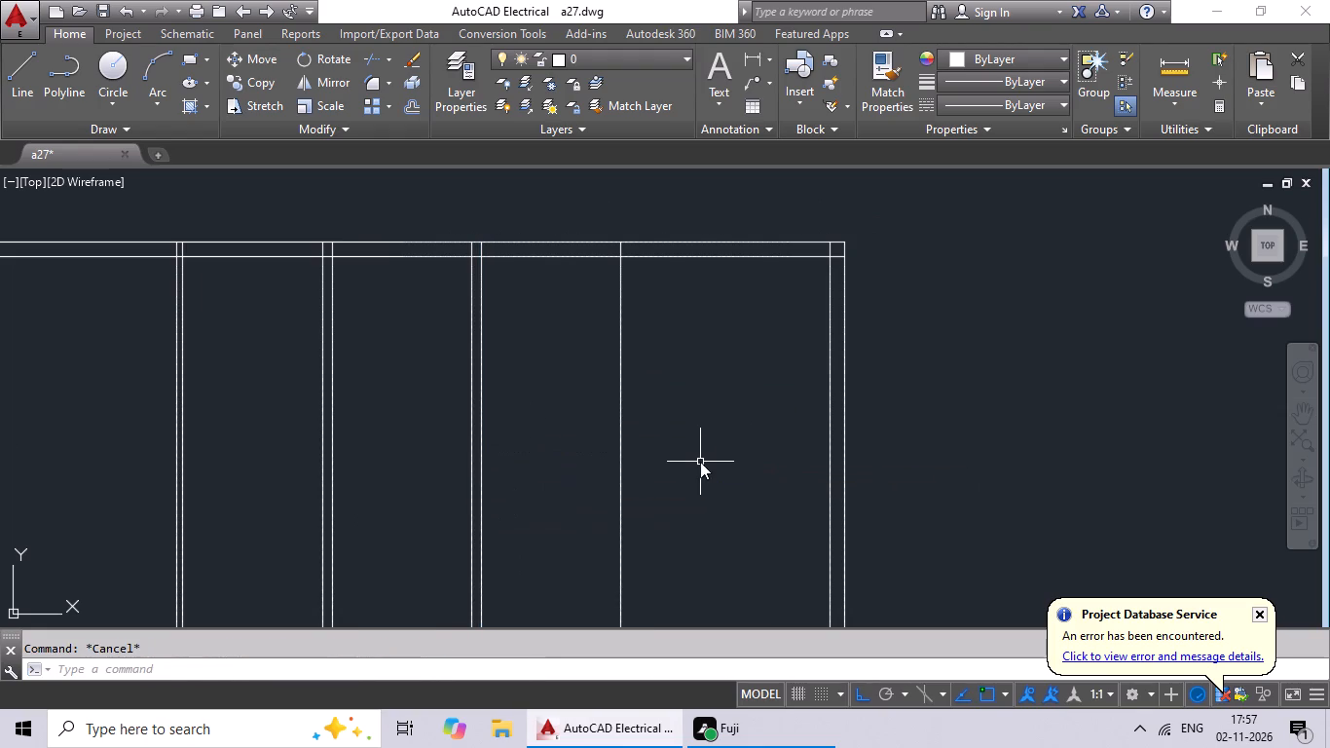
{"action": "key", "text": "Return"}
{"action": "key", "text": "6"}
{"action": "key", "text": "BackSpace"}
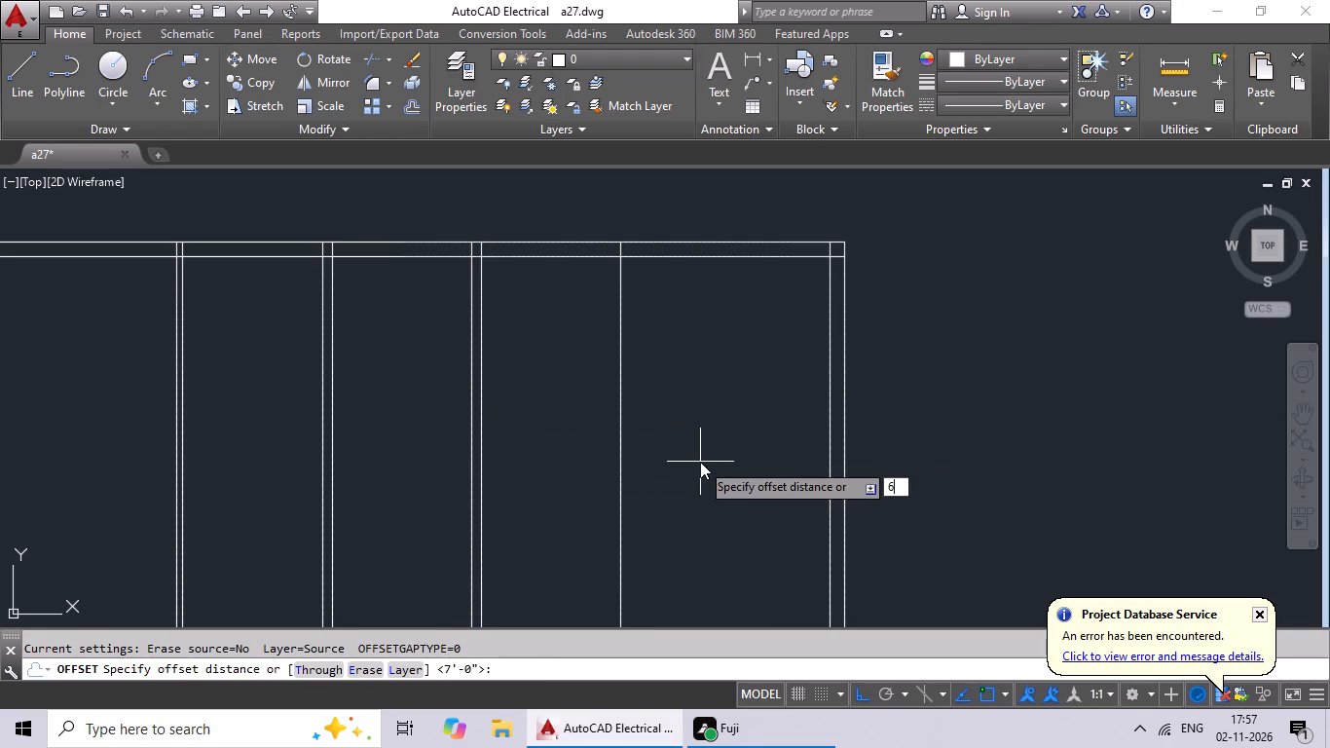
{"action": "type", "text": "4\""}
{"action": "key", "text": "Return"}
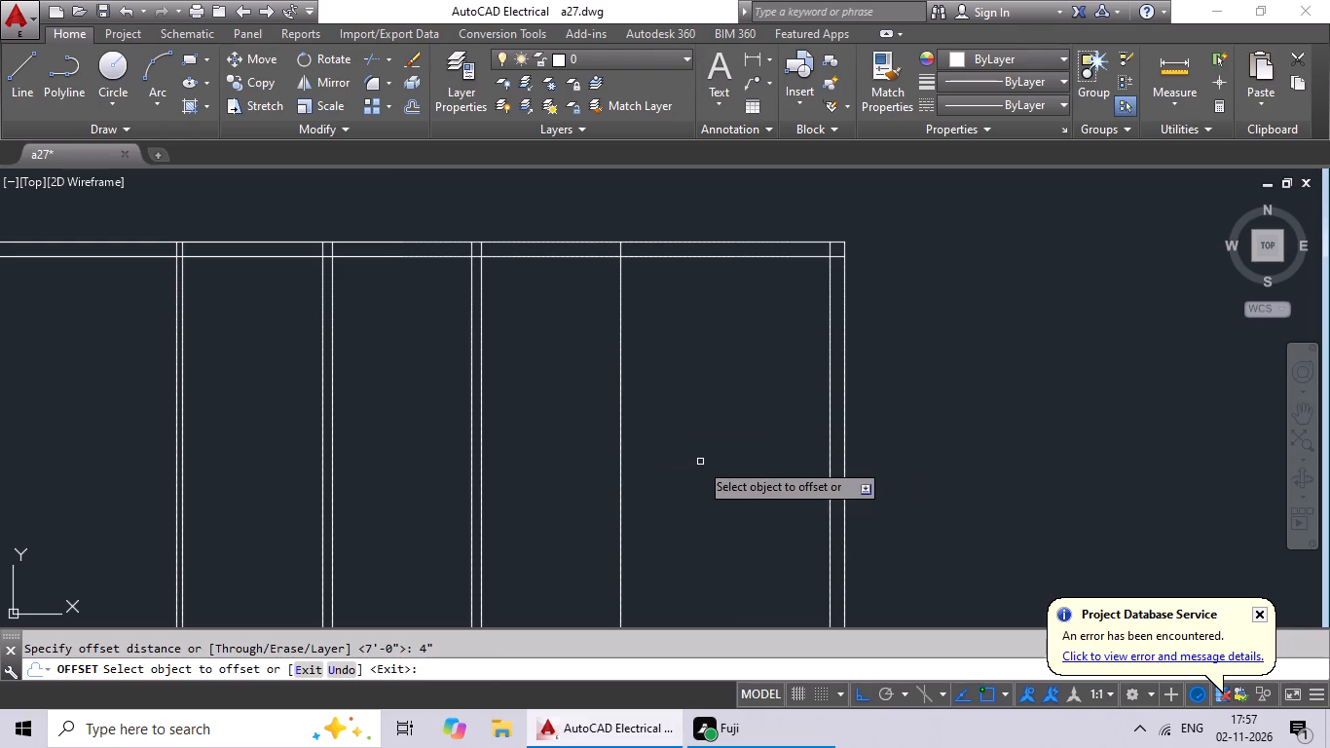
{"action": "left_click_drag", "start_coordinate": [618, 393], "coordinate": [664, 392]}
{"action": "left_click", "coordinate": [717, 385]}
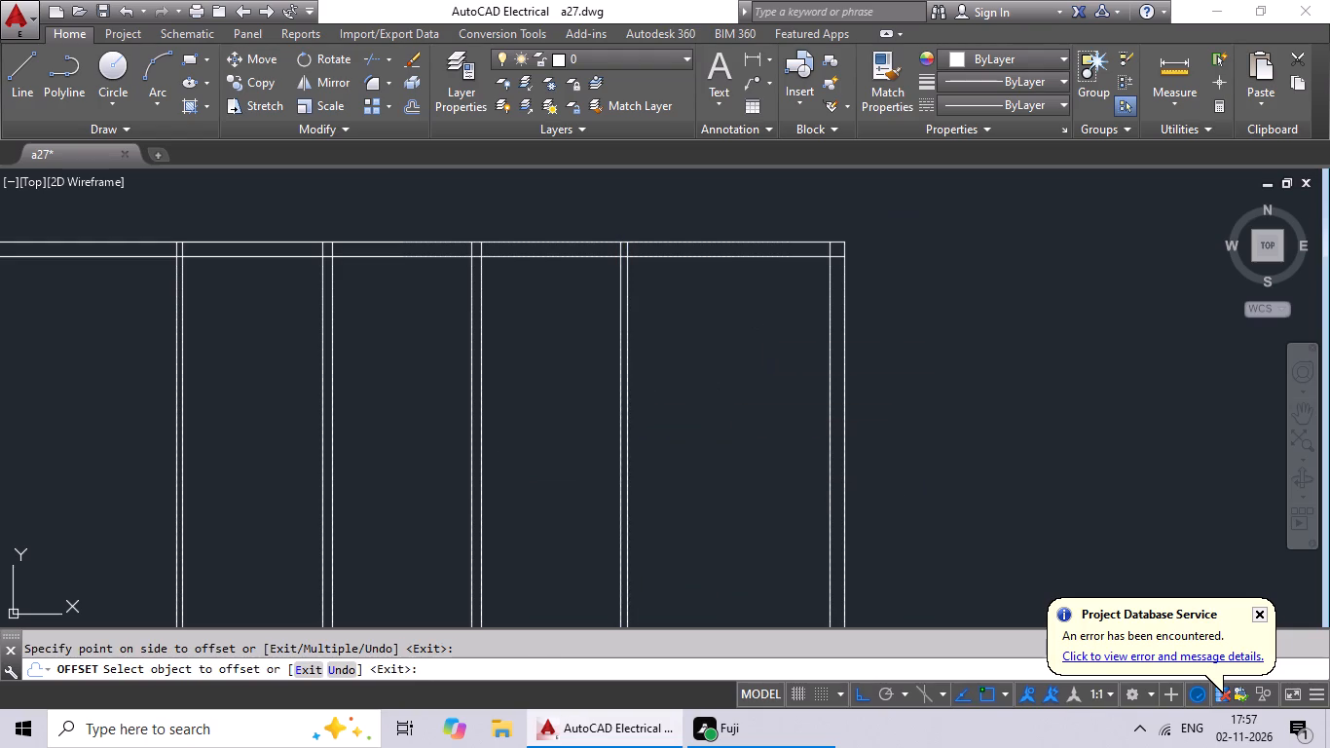
Measure the clear width between the fourth partition wall and the right outer wall with a temporary linear dimension.
{"action": "left_click", "coordinate": [756, 58]}
{"action": "left_click_drag", "start_coordinate": [630, 255], "coordinate": [665, 261]}
{"action": "left_click", "coordinate": [830, 259]}
{"action": "scroll", "coordinate": [834, 315], "scroll_direction": "up", "scroll_amount": 2}
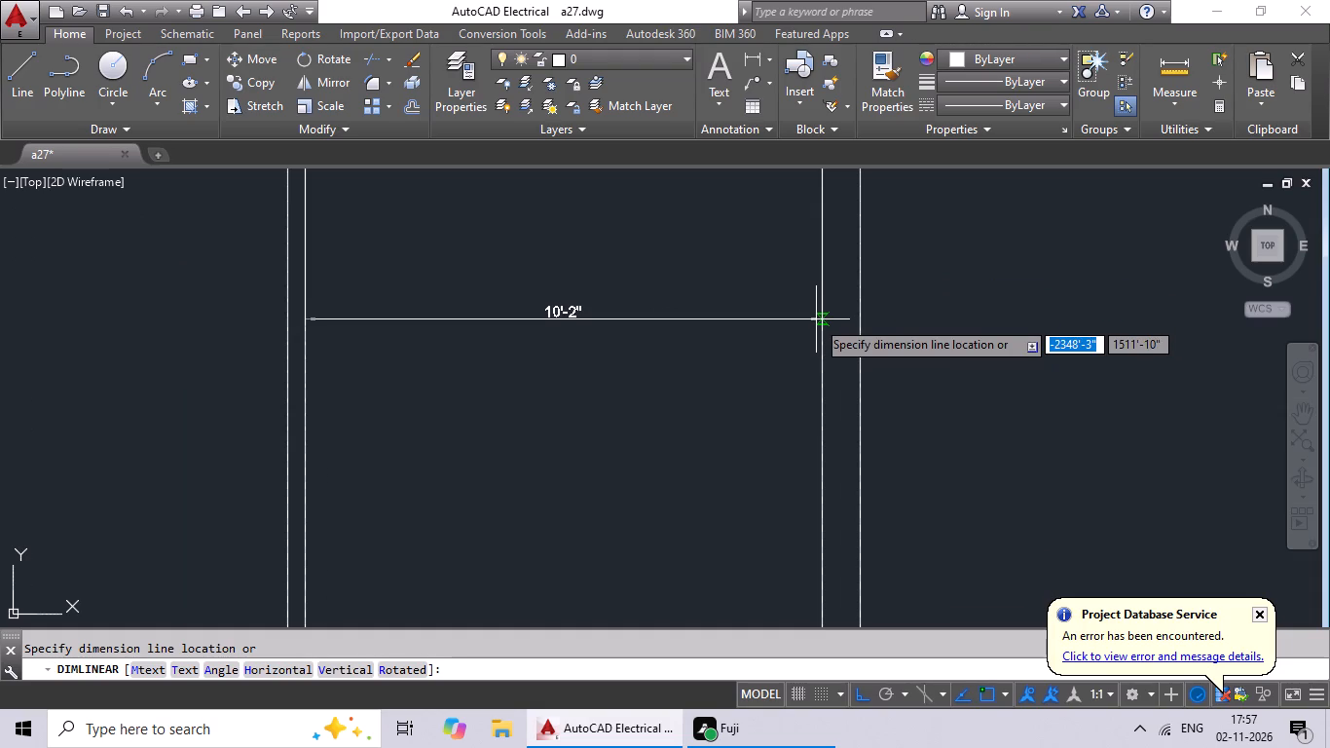
{"action": "scroll", "coordinate": [814, 289], "scroll_direction": "down", "scroll_amount": 2}
{"action": "key", "text": "Escape"}
{"action": "key", "text": "Escape"}
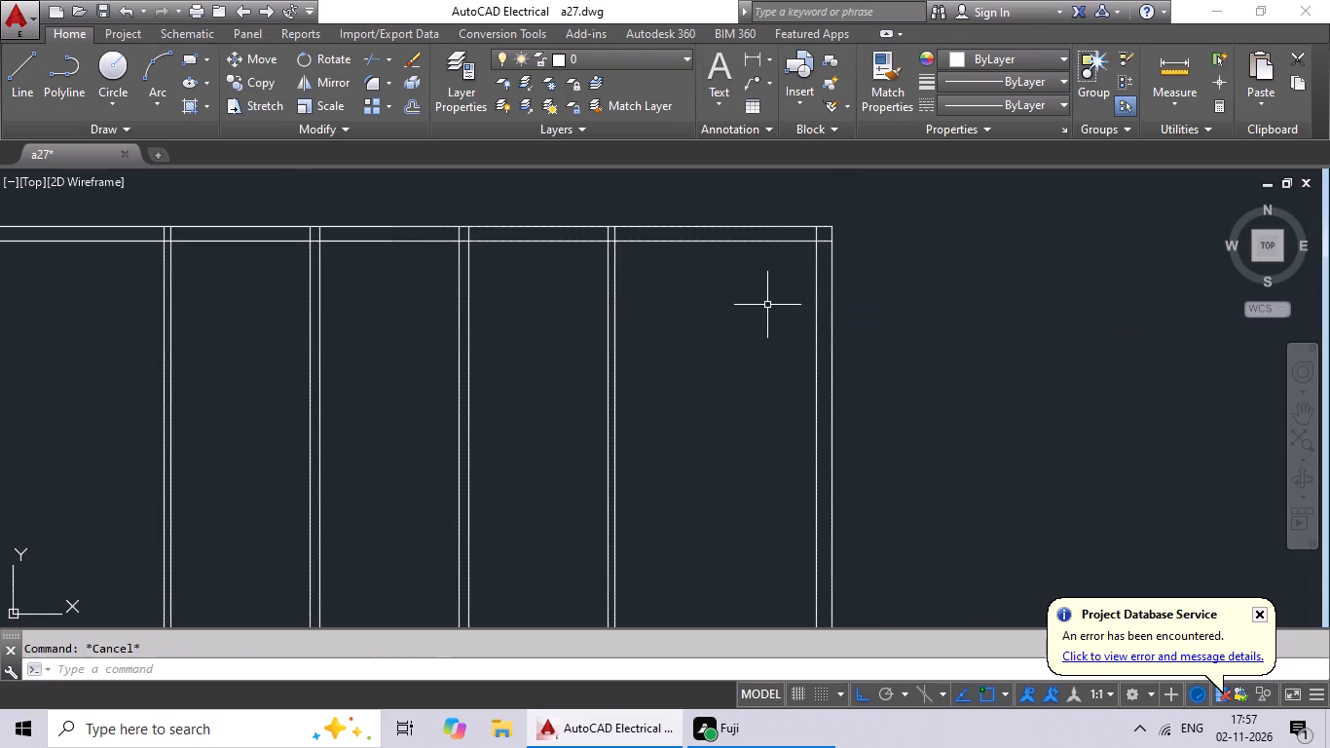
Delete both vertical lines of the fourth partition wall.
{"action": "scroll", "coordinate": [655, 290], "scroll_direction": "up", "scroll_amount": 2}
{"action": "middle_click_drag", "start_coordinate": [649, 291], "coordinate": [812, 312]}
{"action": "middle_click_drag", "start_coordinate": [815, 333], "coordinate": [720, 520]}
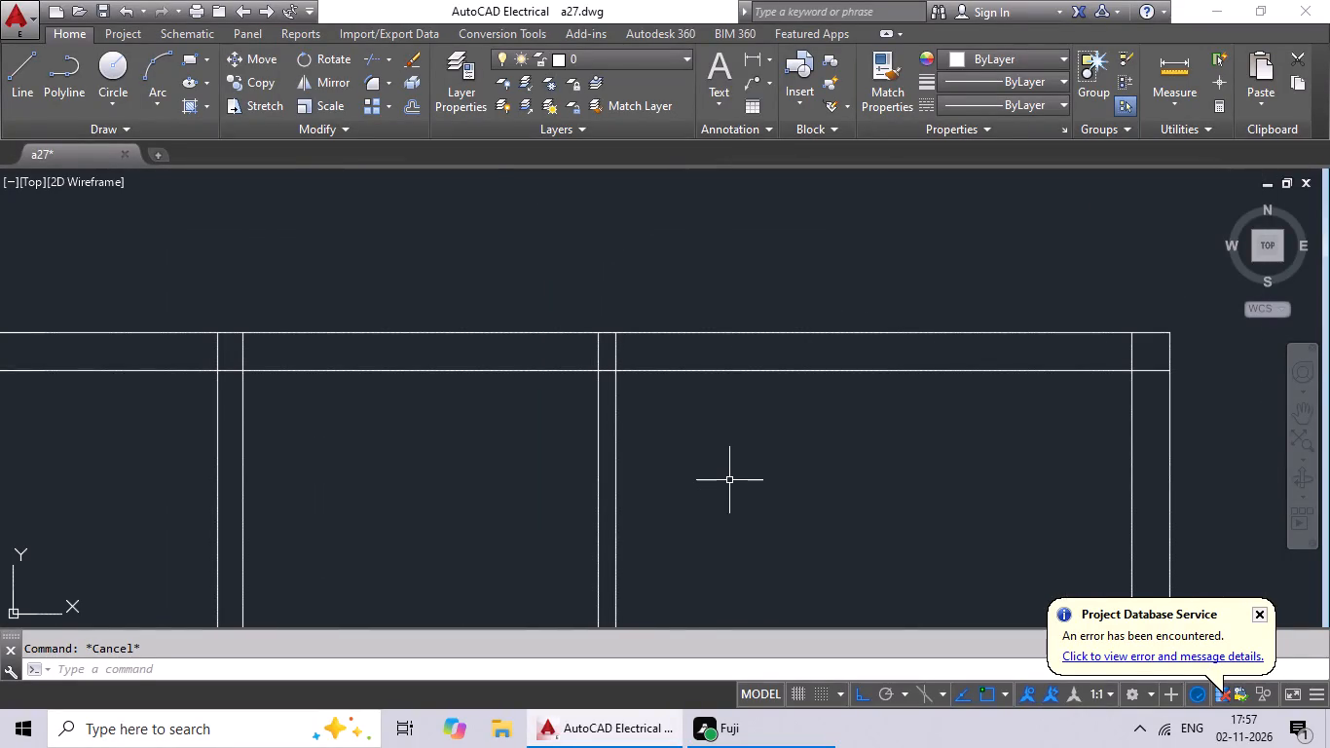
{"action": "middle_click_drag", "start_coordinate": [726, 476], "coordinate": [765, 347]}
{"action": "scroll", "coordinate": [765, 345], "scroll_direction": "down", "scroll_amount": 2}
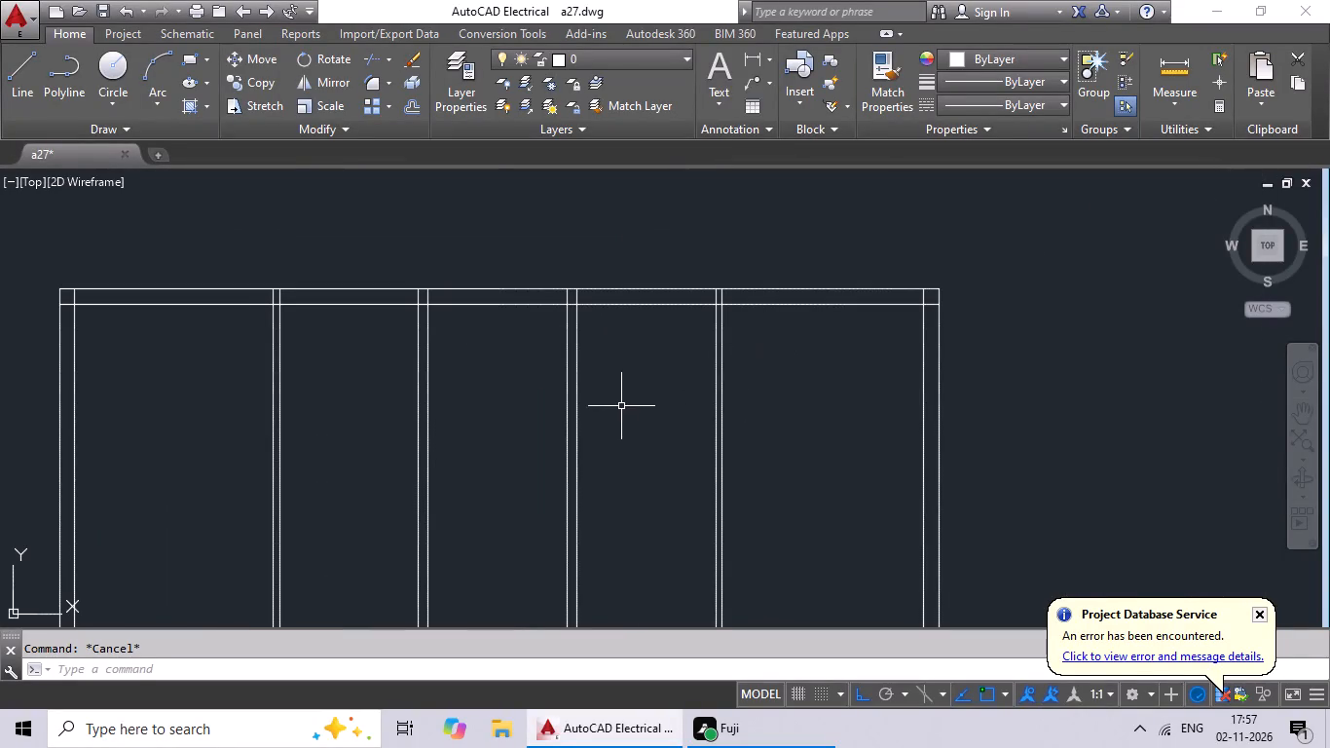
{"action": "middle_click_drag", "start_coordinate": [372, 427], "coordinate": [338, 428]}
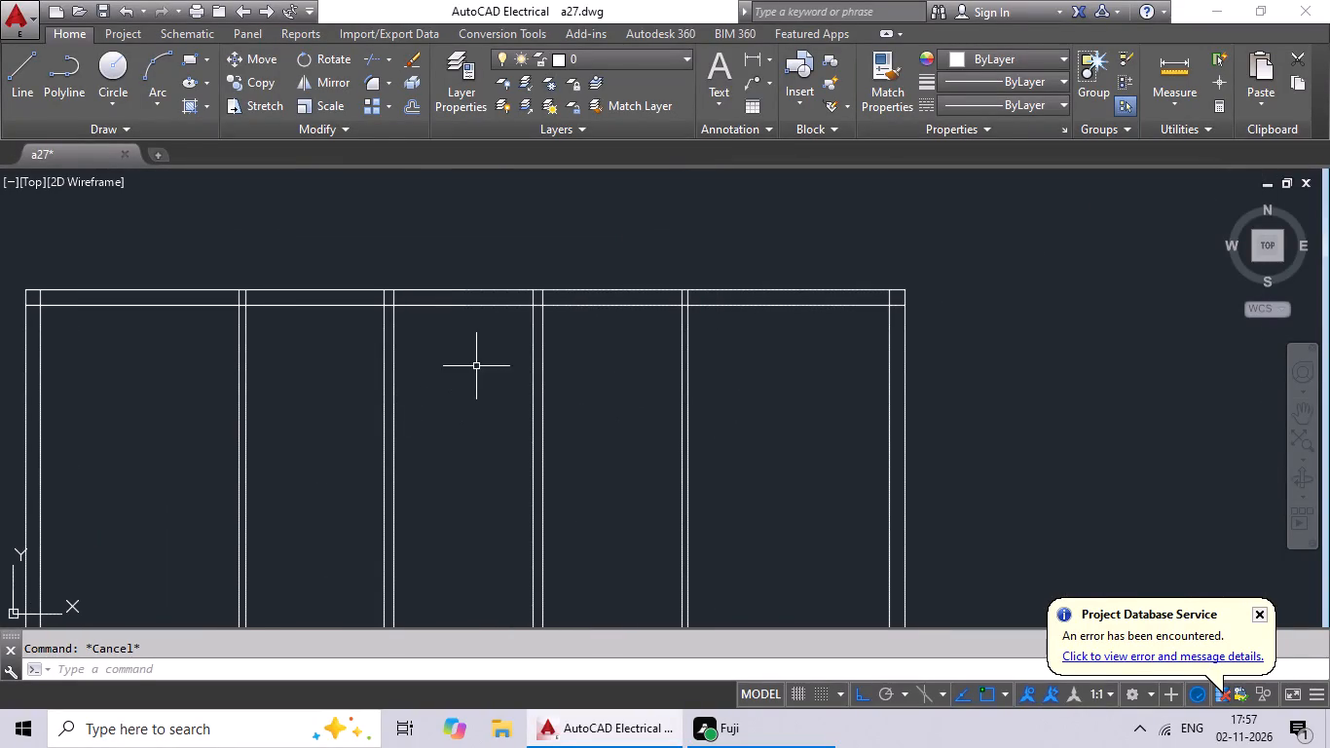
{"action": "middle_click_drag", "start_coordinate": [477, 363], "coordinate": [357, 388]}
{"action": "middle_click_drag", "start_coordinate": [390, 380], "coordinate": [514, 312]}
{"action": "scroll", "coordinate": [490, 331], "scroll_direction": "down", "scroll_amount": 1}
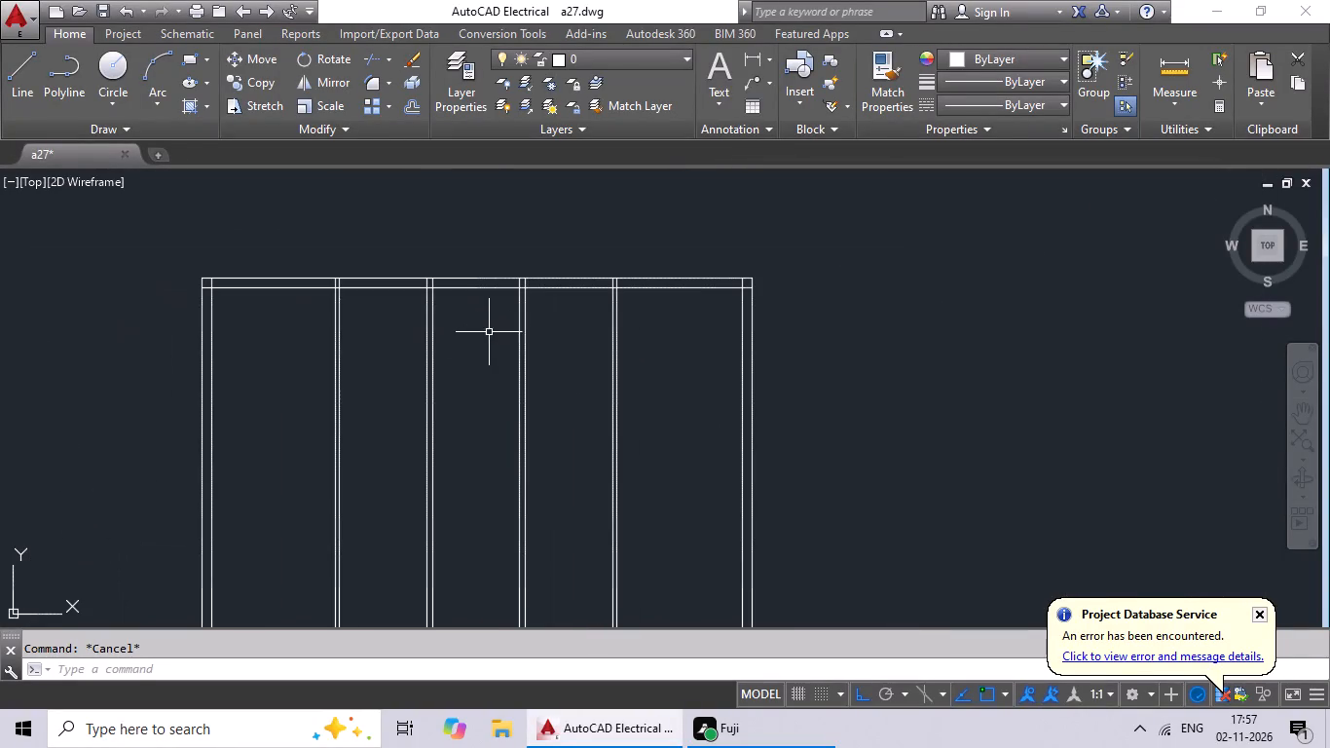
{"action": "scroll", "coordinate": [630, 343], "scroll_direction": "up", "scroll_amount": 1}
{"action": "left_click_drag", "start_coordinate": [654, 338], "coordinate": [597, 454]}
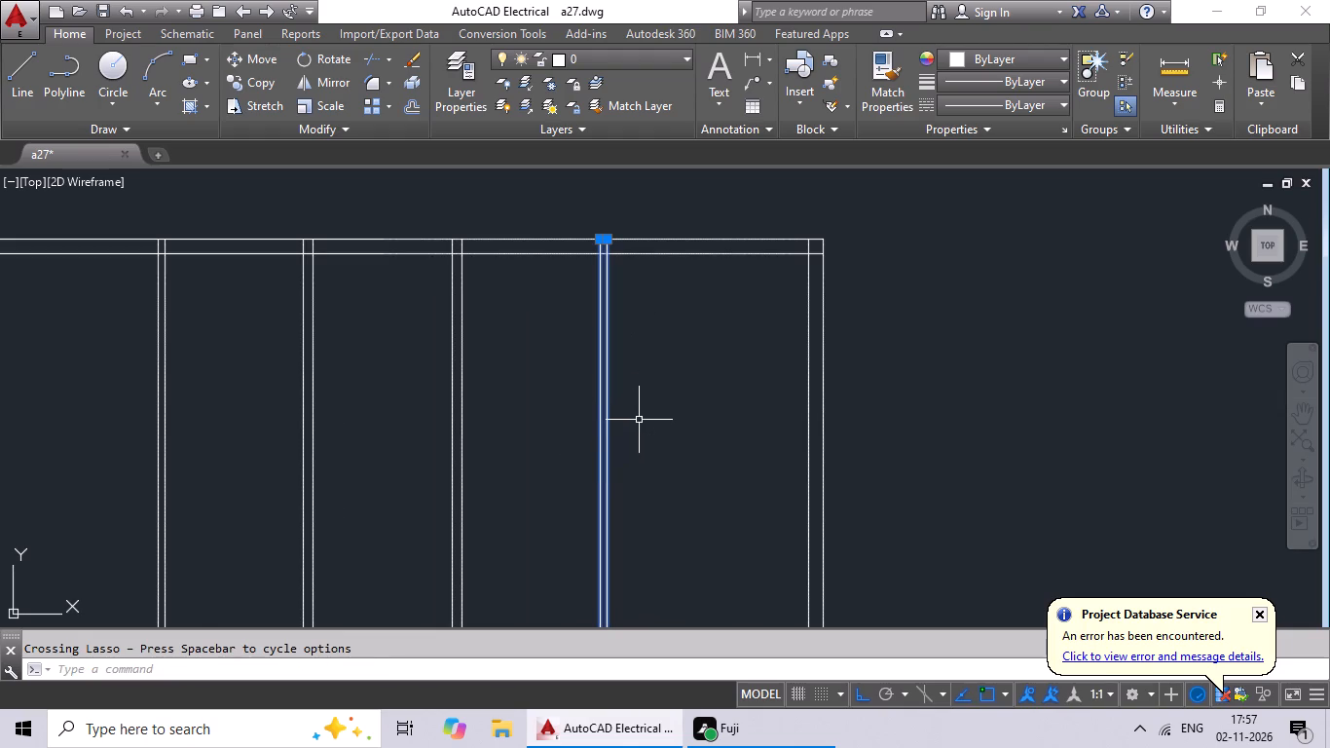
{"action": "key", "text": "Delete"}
Measure the thickness of the third partition wall with a temporary linear dimension.
{"action": "scroll", "coordinate": [745, 432], "scroll_direction": "down", "scroll_amount": 2}
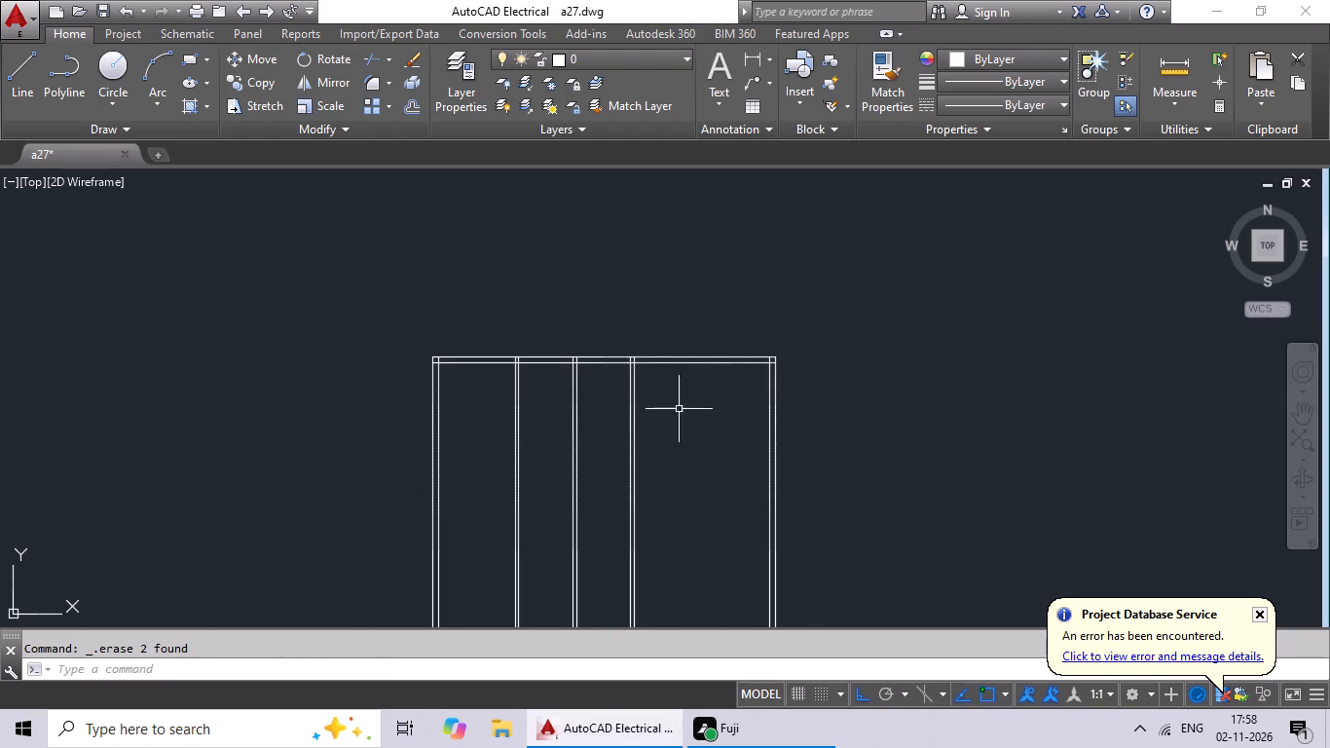
{"action": "left_click", "coordinate": [757, 61]}
{"action": "scroll", "coordinate": [641, 377], "scroll_direction": "up", "scroll_amount": 2}
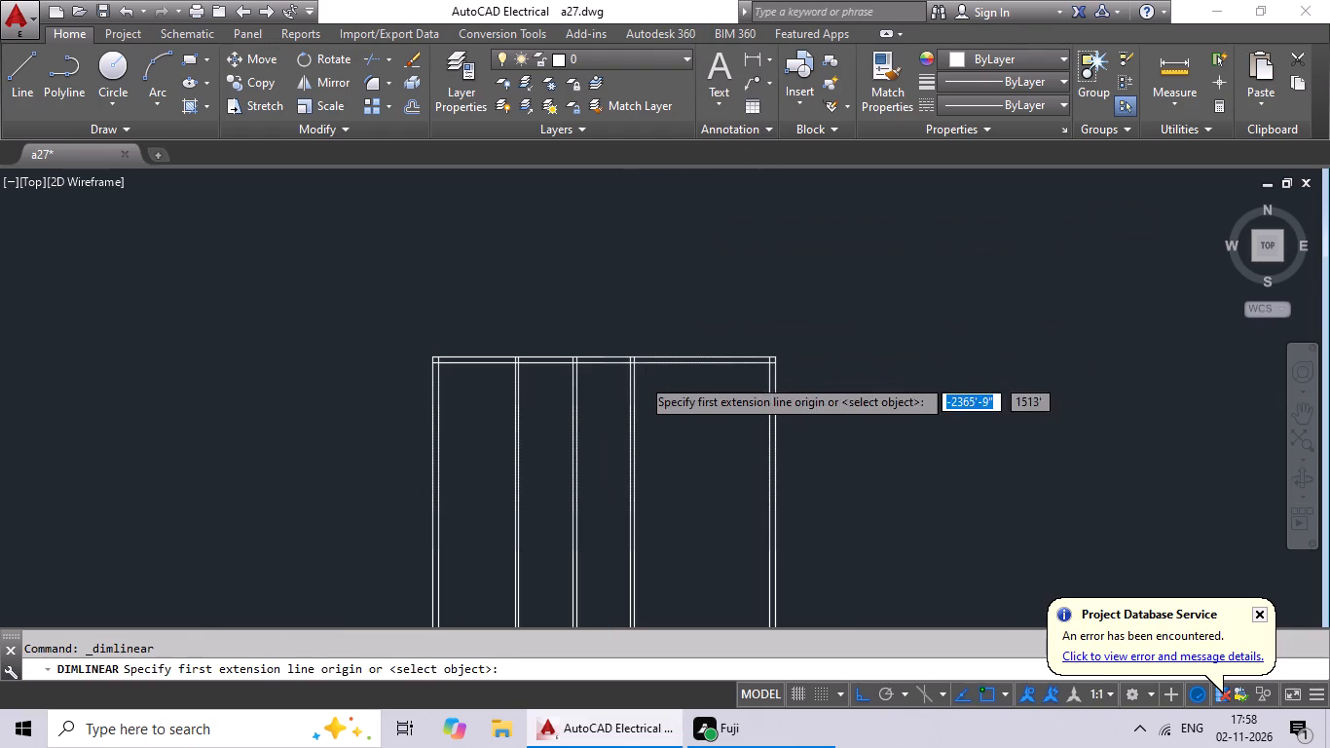
{"action": "scroll", "coordinate": [641, 377], "scroll_direction": "up", "scroll_amount": 2}
{"action": "left_click", "coordinate": [561, 275]}
{"action": "left_click", "coordinate": [594, 275]}
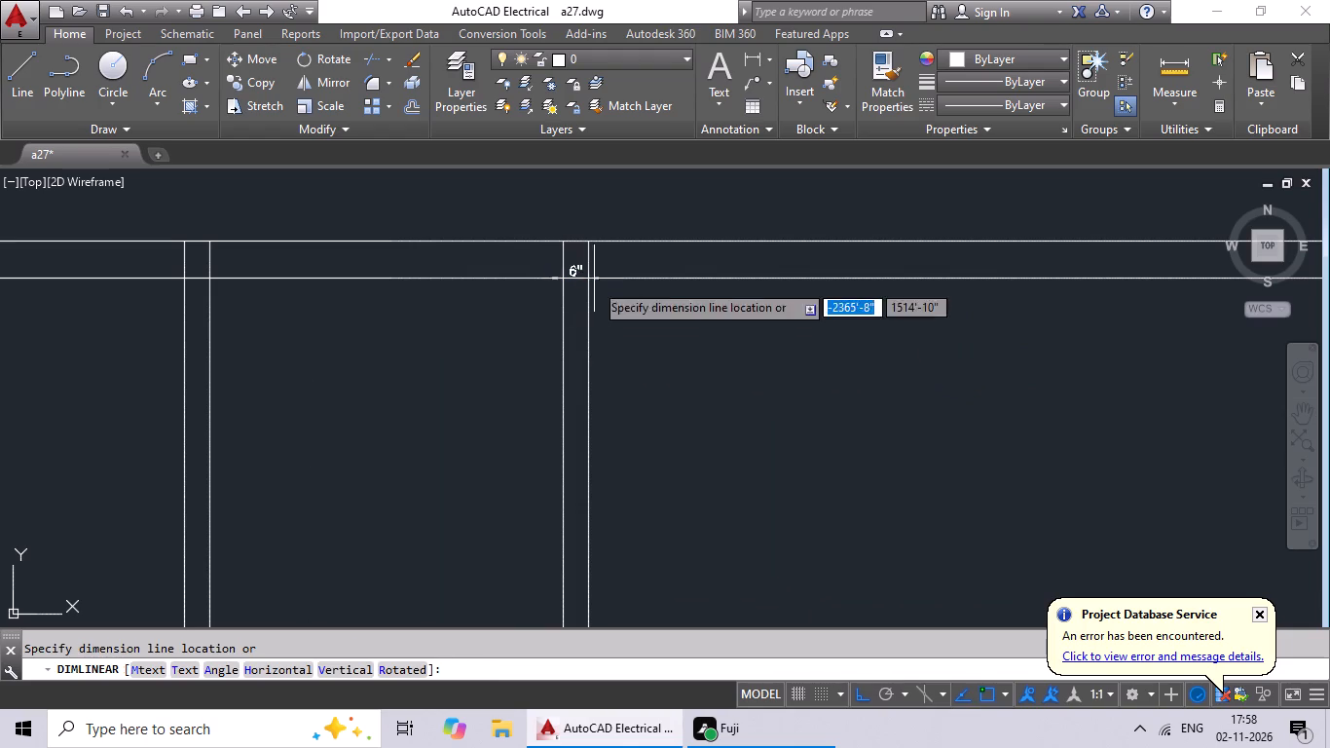
{"action": "scroll", "coordinate": [582, 327], "scroll_direction": "up", "scroll_amount": 3}
{"action": "scroll", "coordinate": [582, 333], "scroll_direction": "down", "scroll_amount": 7}
{"action": "middle_click_drag", "start_coordinate": [606, 354], "coordinate": [627, 297]}
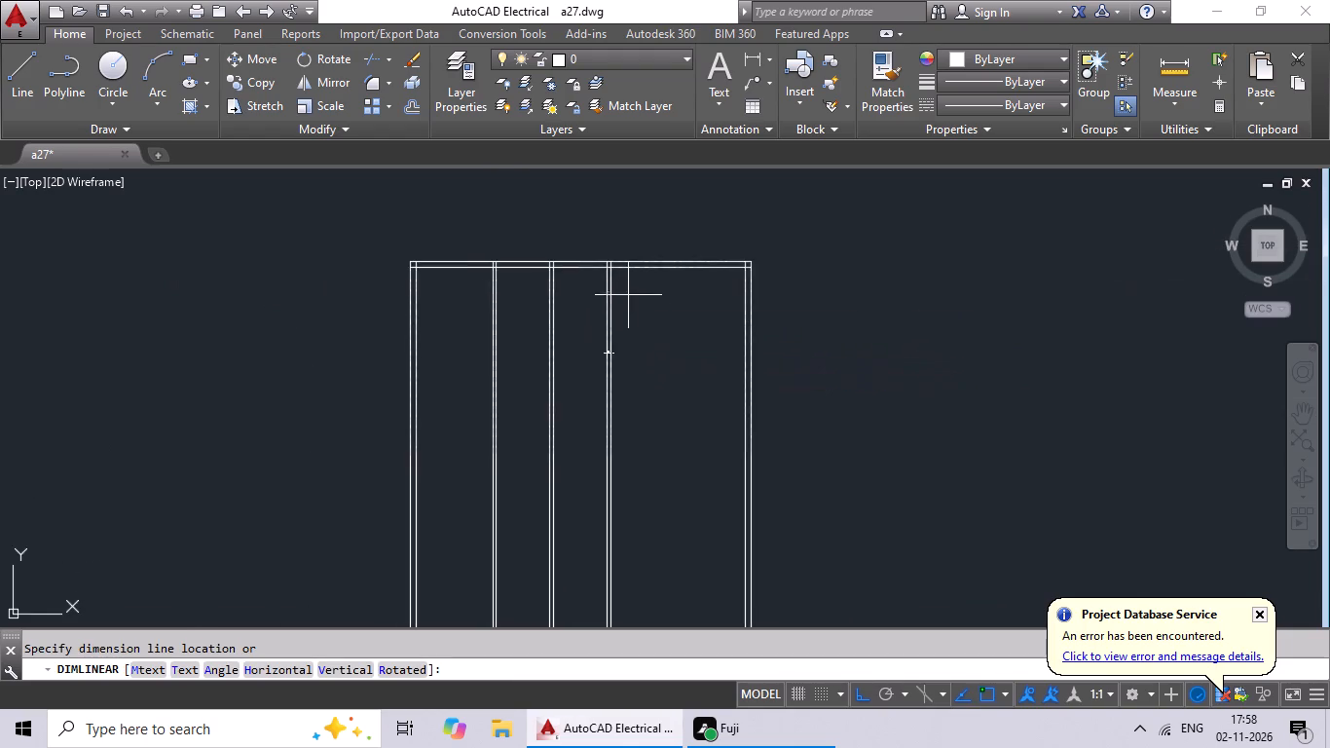
{"action": "scroll", "coordinate": [641, 331], "scroll_direction": "up", "scroll_amount": 3}
{"action": "scroll", "coordinate": [639, 340], "scroll_direction": "down", "scroll_amount": 1}
{"action": "middle_click_drag", "start_coordinate": [635, 345], "coordinate": [564, 393]}
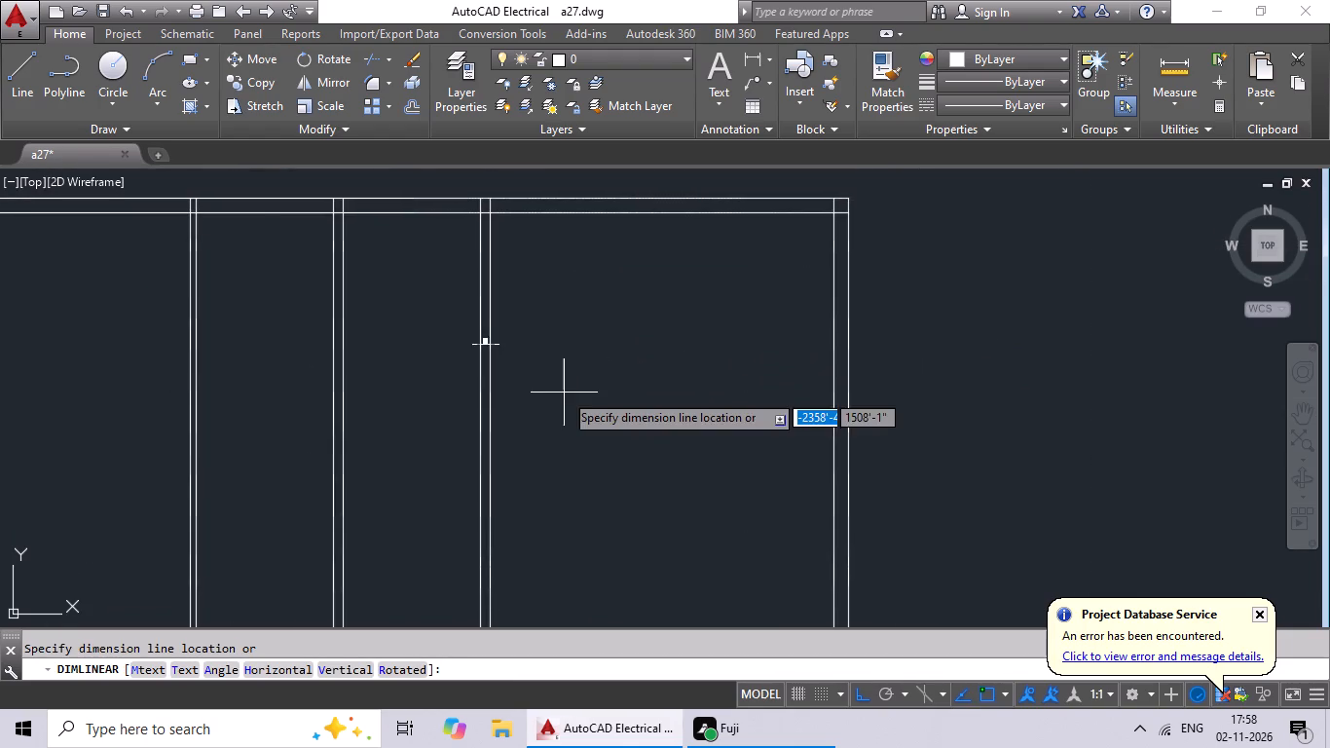
{"action": "scroll", "coordinate": [569, 375], "scroll_direction": "up", "scroll_amount": 1}
{"action": "scroll", "coordinate": [569, 374], "scroll_direction": "down", "scroll_amount": 2}
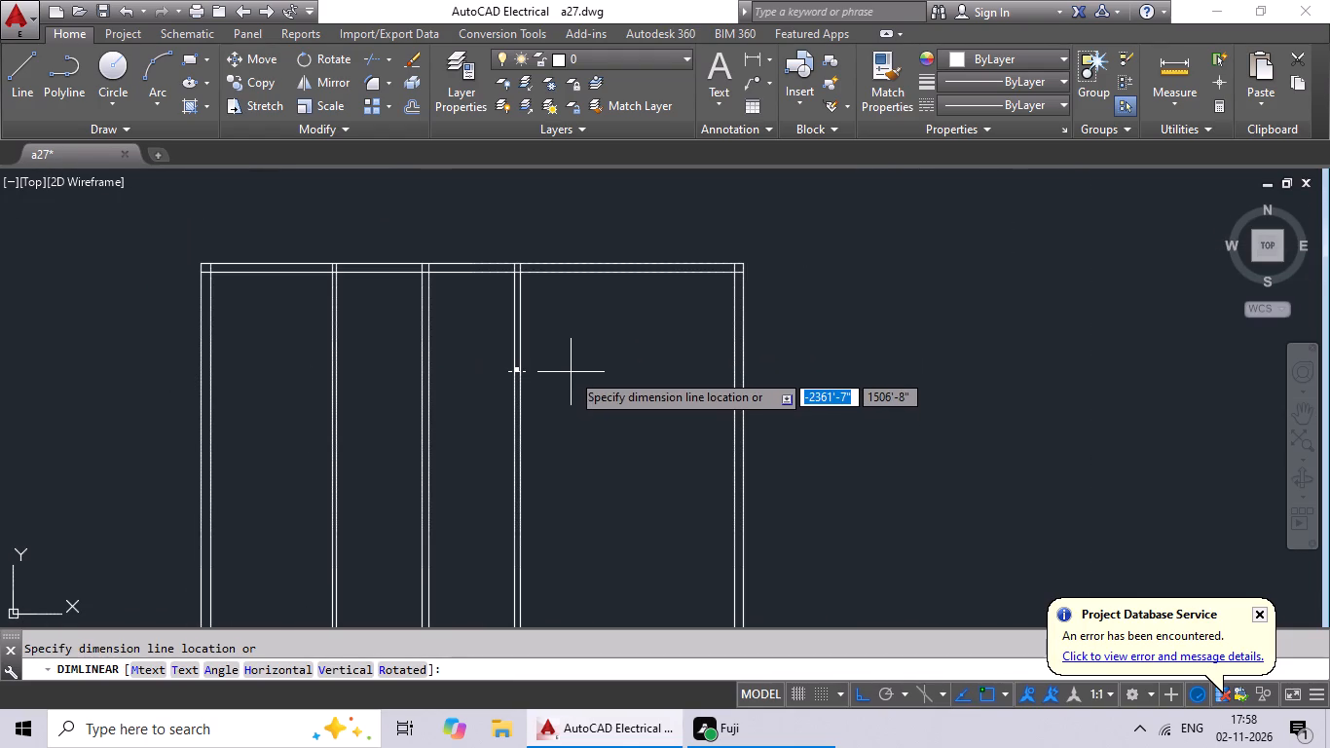
{"action": "key", "text": "Escape"}
Delete all the vertical lines of the three remaining partition walls, keeping only the outer walls.
{"action": "left_click_drag", "start_coordinate": [651, 324], "coordinate": [314, 439]}
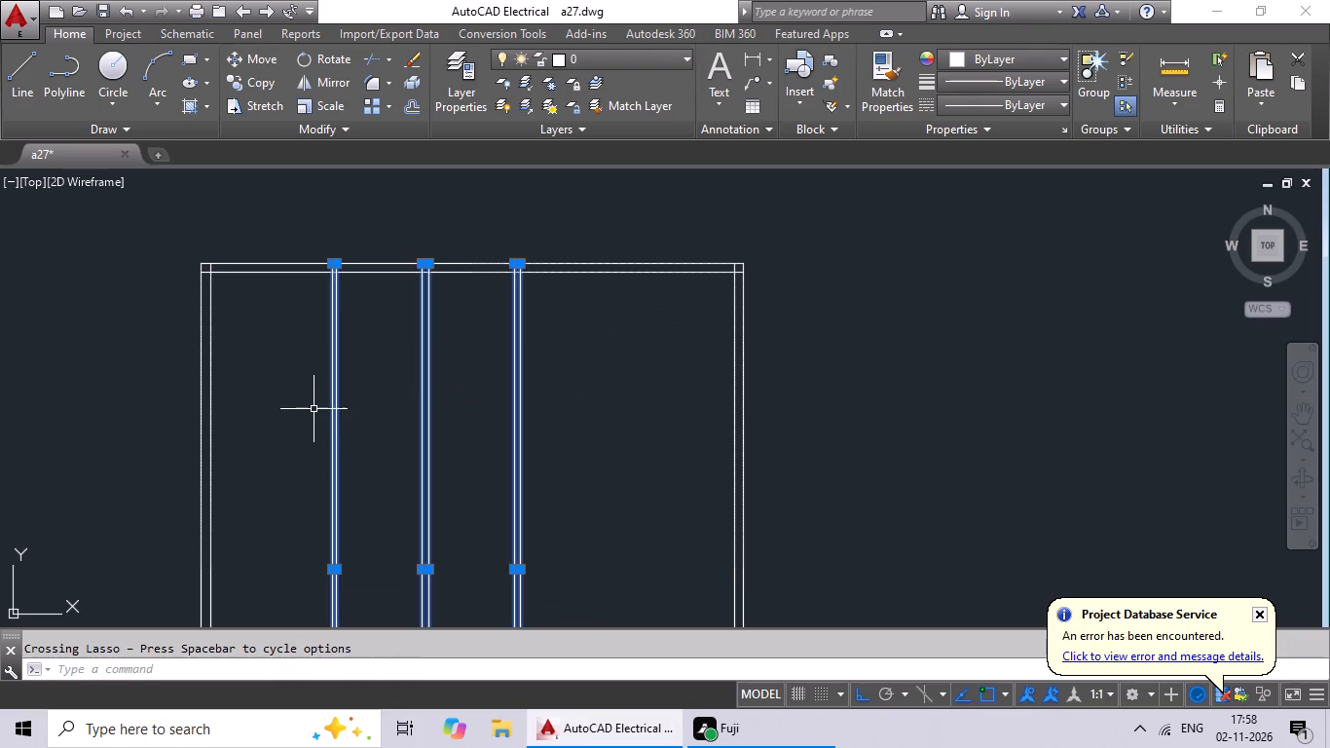
{"action": "key", "text": "Delete"}
{"action": "key", "text": "Escape"}
{"action": "key", "text": "Escape"}
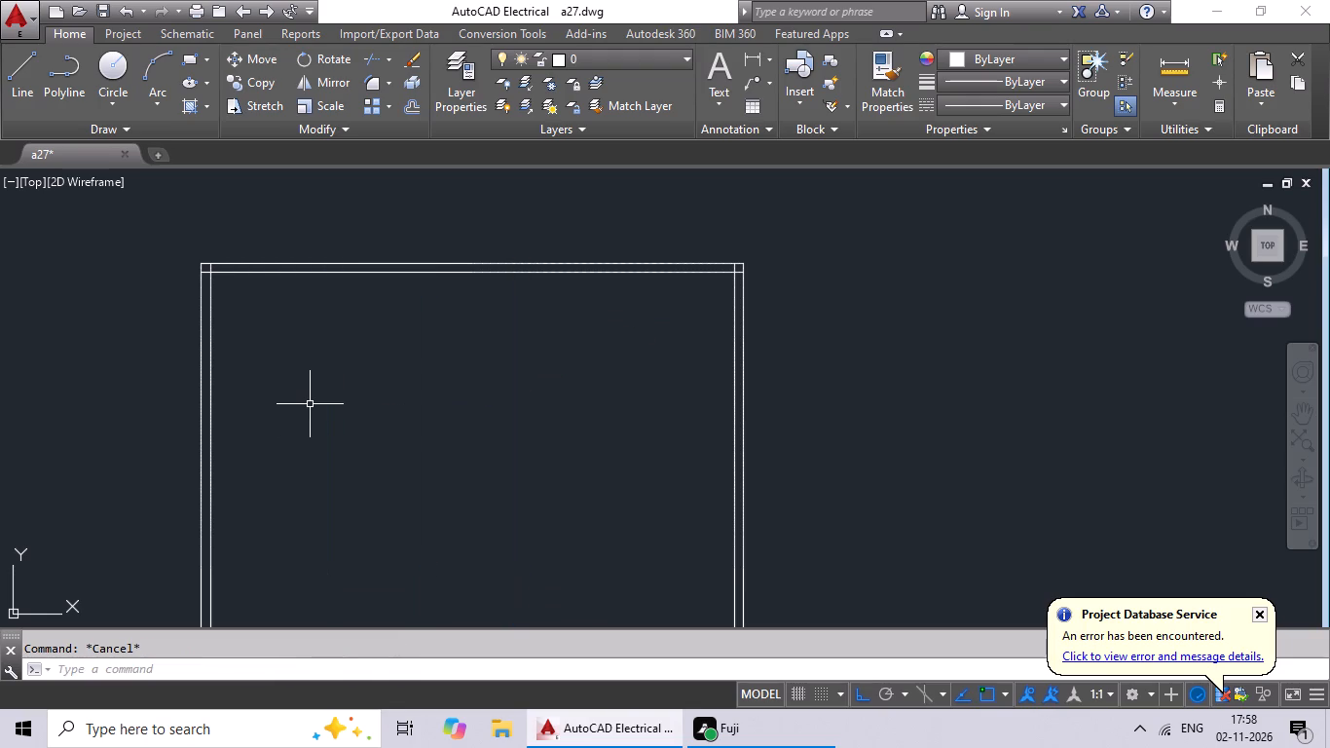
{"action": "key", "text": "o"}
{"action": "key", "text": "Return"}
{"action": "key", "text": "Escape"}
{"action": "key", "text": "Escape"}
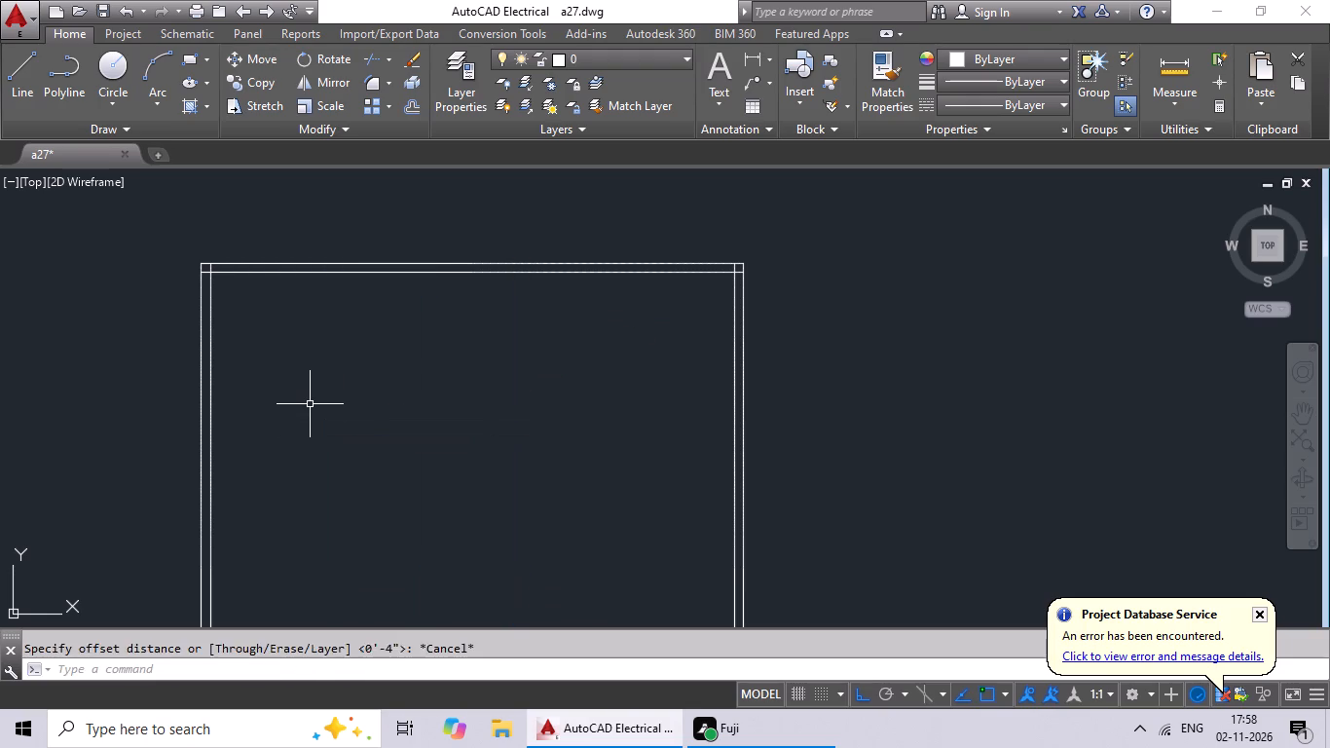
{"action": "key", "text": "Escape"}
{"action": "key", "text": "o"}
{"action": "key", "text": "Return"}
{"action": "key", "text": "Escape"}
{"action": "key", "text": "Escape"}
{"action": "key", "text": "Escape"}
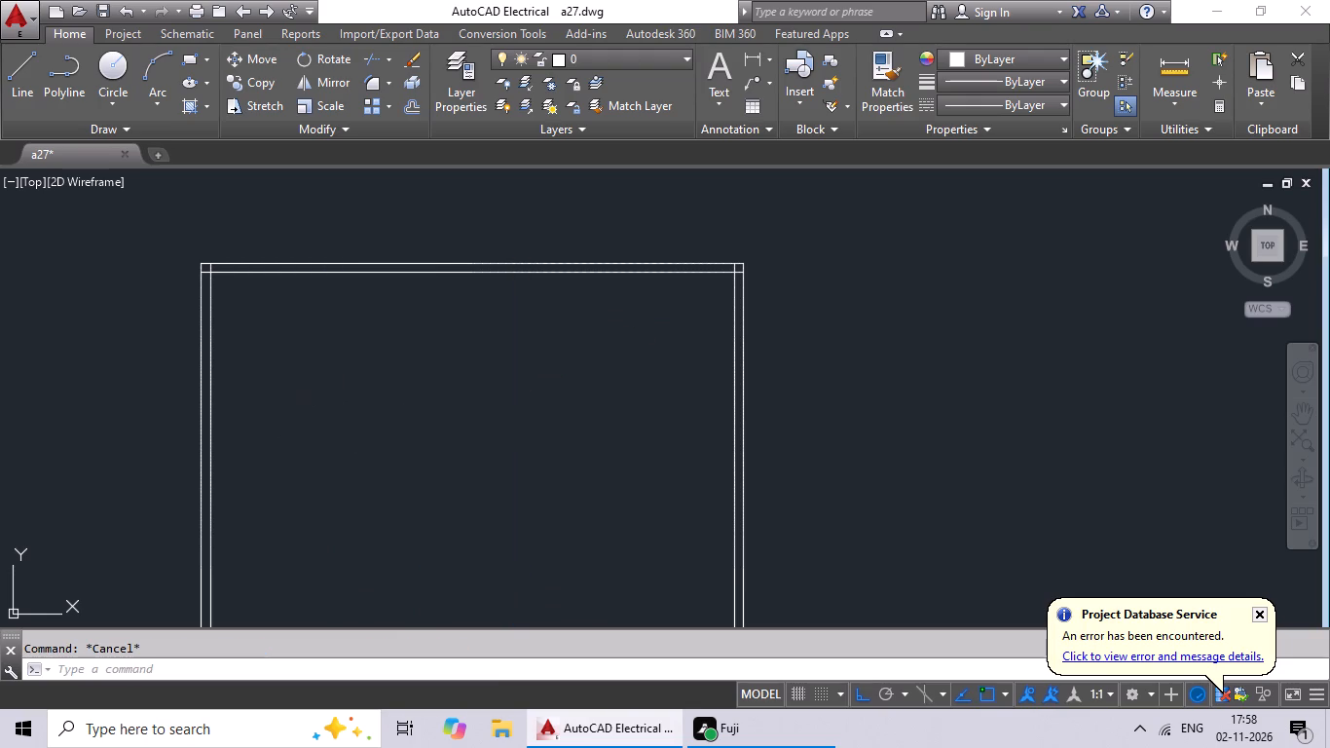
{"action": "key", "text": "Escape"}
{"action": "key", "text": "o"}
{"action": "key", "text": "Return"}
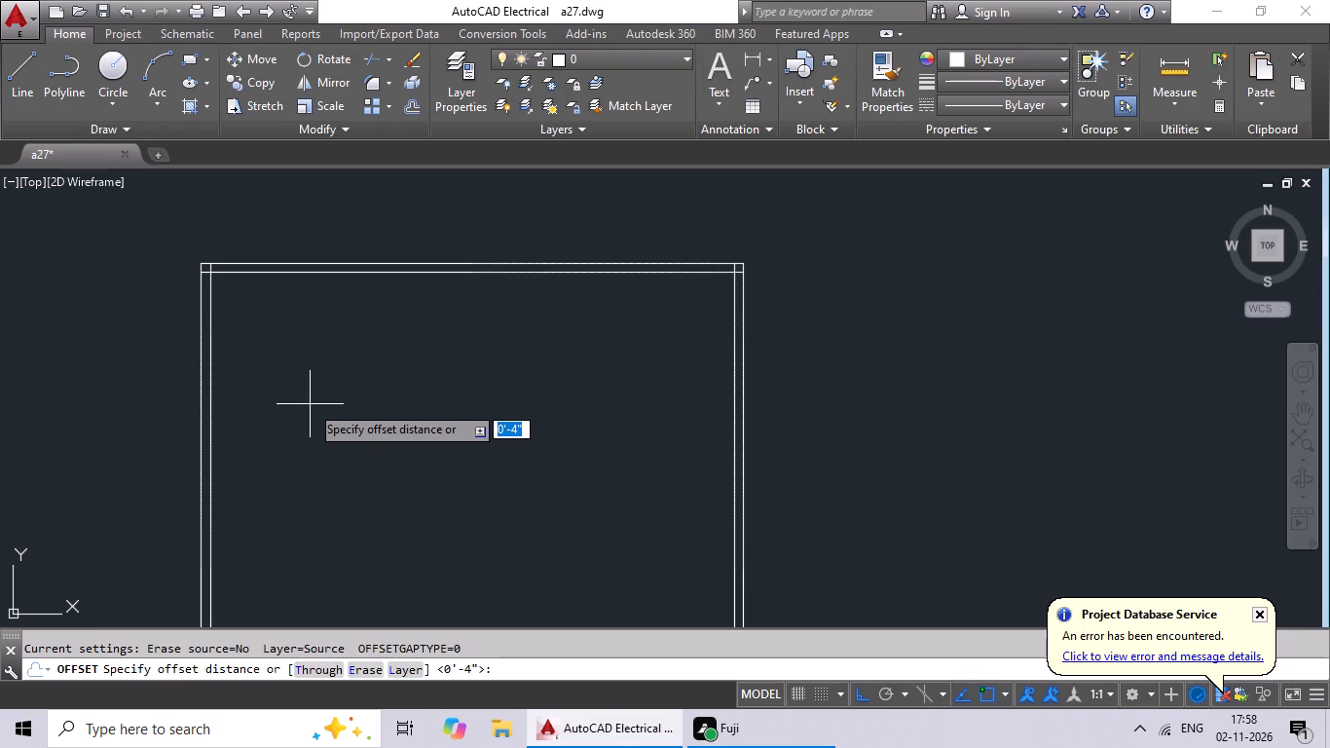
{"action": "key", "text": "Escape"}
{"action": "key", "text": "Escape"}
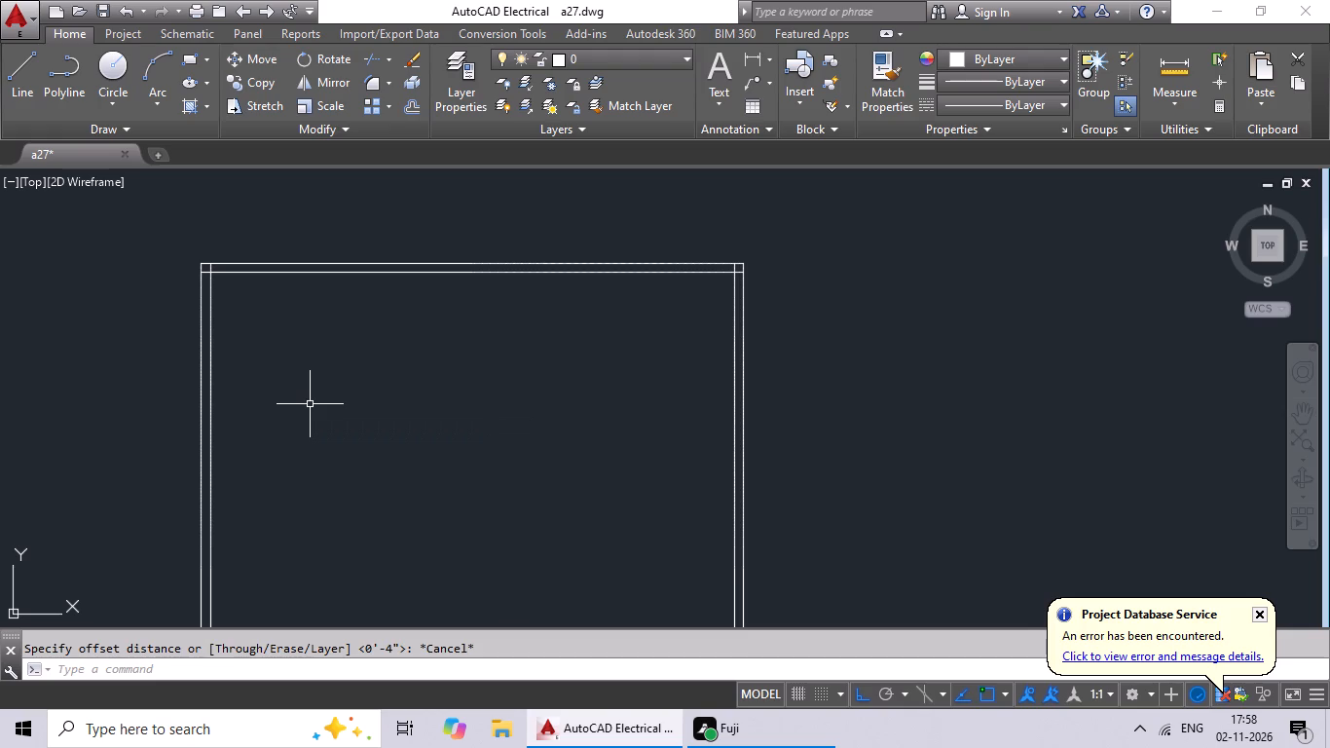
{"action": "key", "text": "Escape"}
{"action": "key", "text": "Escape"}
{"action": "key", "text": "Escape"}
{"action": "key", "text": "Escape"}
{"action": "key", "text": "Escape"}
Offset the inner line of the left outer wall 10' inward to start the first partition wall.
{"action": "key", "text": "o"}
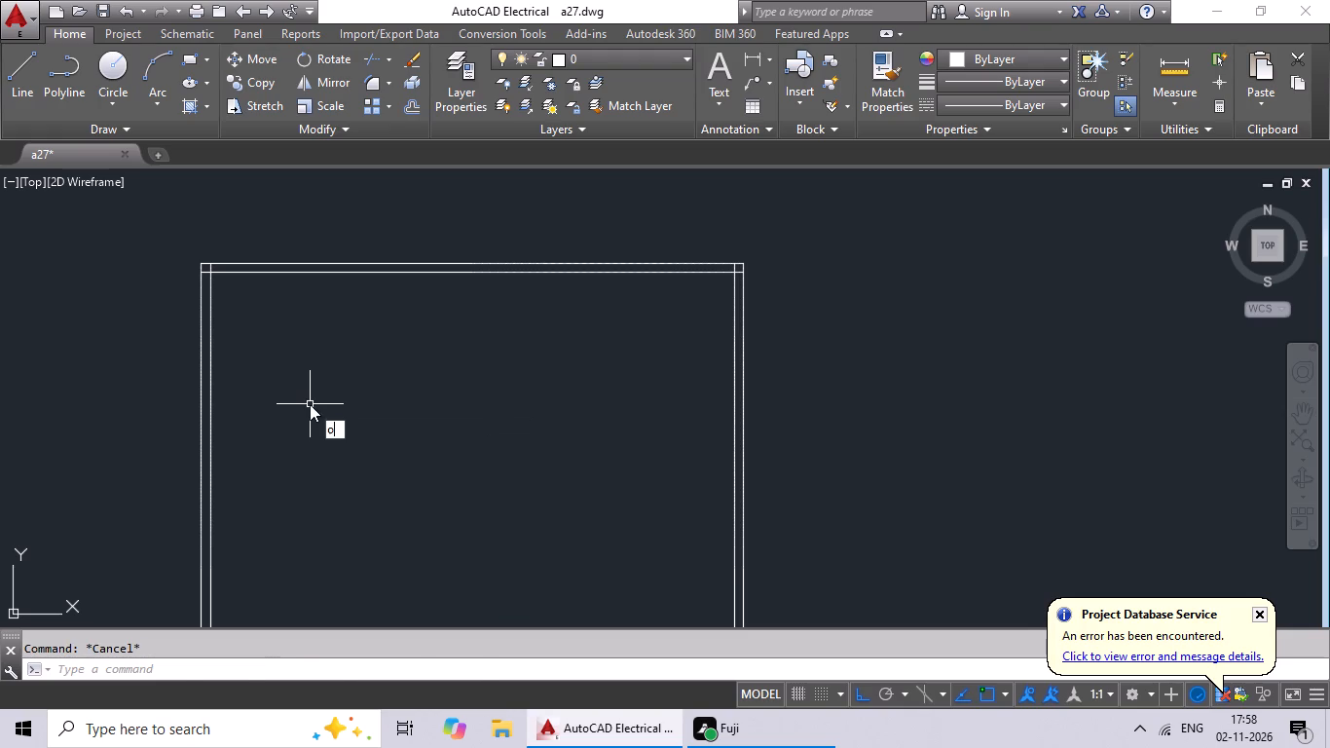
{"action": "key", "text": "Return"}
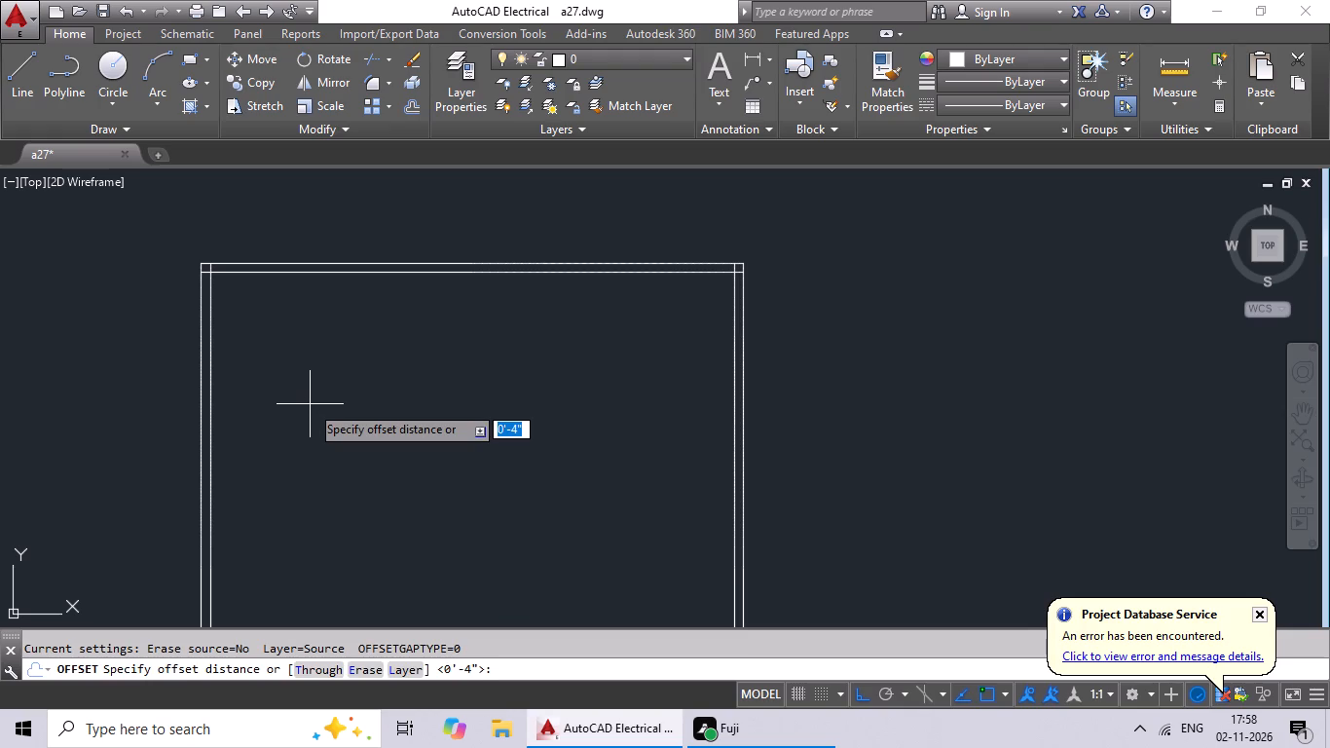
{"action": "type", "text": "10'"}
{"action": "key", "text": "Return"}
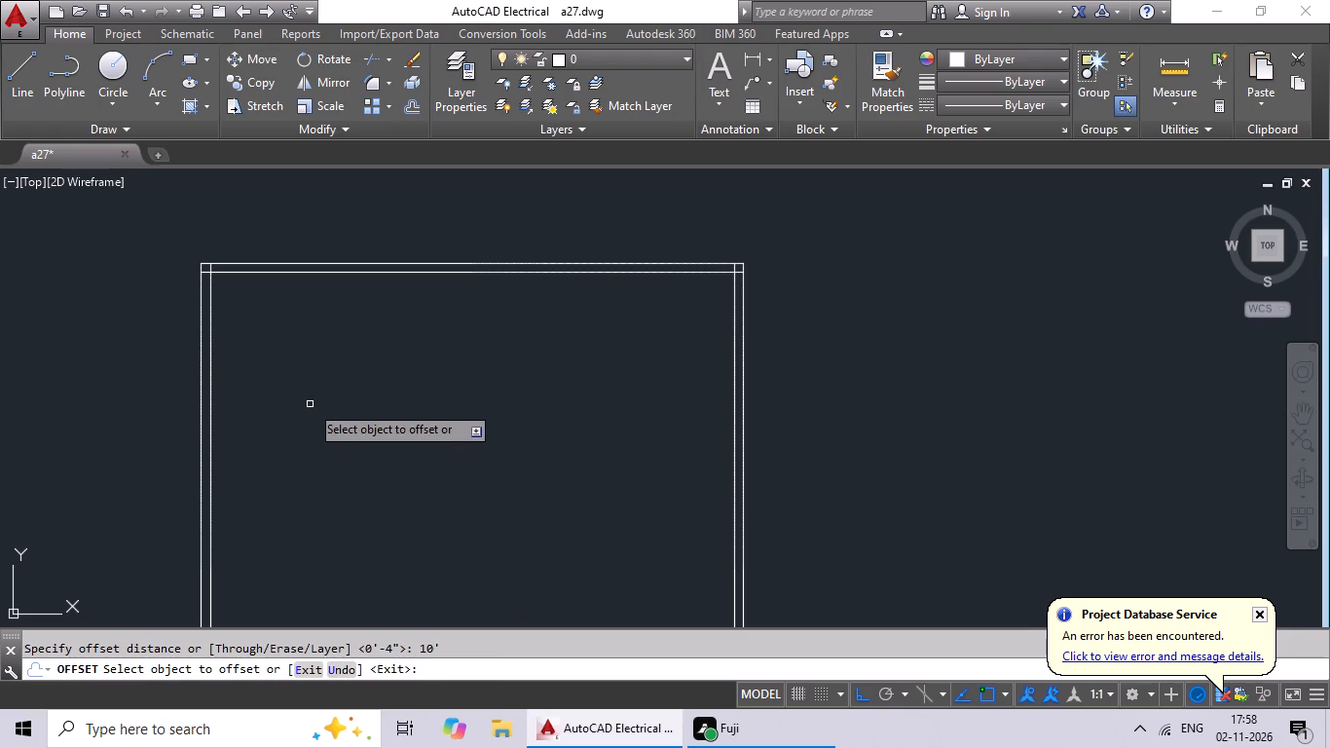
{"action": "left_click_drag", "start_coordinate": [211, 448], "coordinate": [233, 447]}
{"action": "left_click", "coordinate": [277, 443]}
{"action": "key", "text": "Escape"}
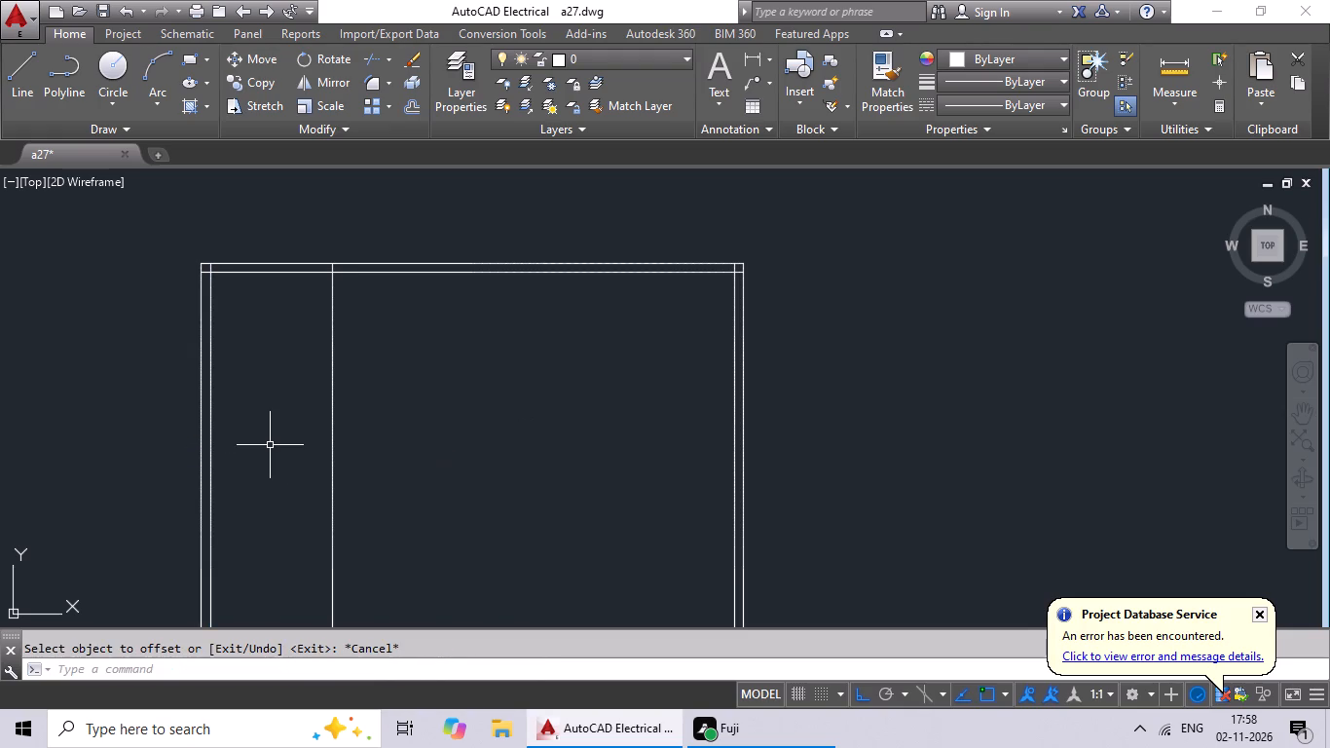
{"action": "key", "text": "Escape"}
Offset the new partition line 4" to the right to give the first partition wall its thickness.
{"action": "key", "text": "o"}
{"action": "key", "text": "Return"}
{"action": "type", "text": "4\""}
{"action": "key", "text": "Return"}
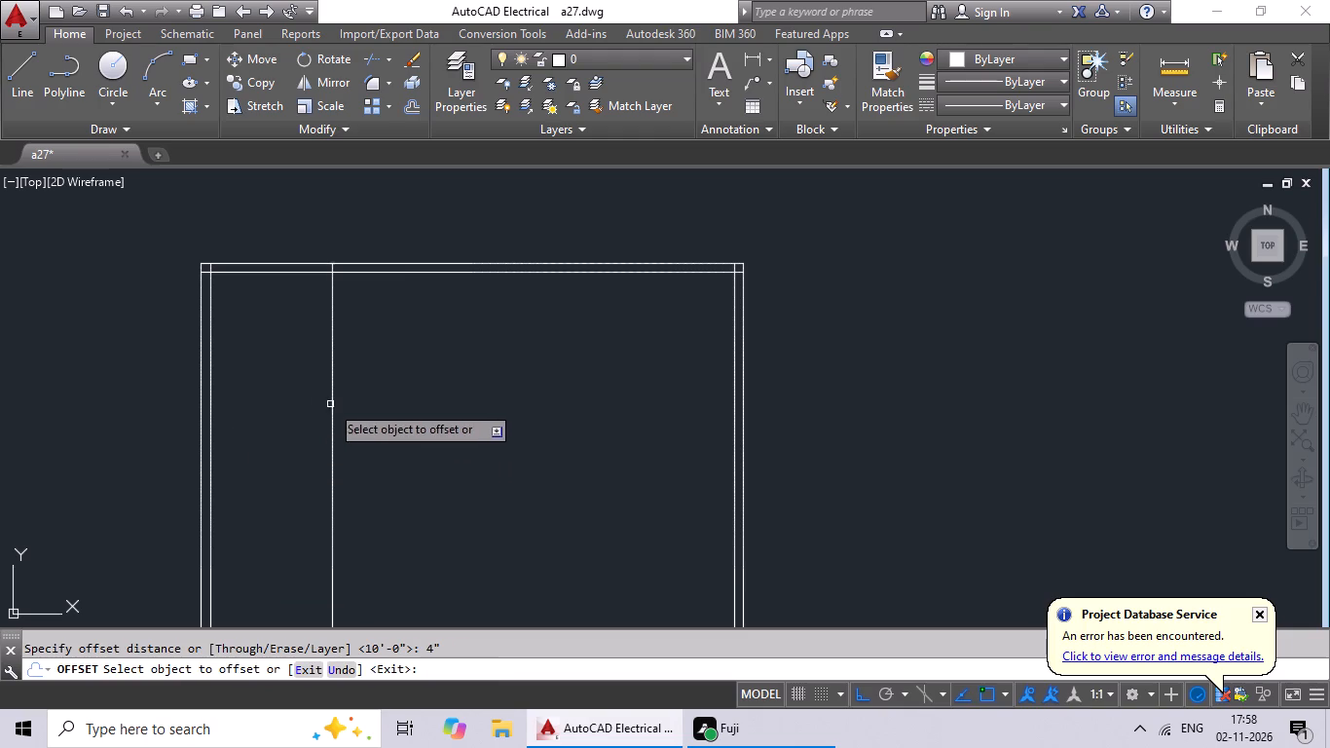
{"action": "left_click_drag", "start_coordinate": [333, 435], "coordinate": [400, 448]}
{"action": "left_click", "coordinate": [424, 443]}
{"action": "key", "text": "Escape"}
{"action": "key", "text": "Escape"}
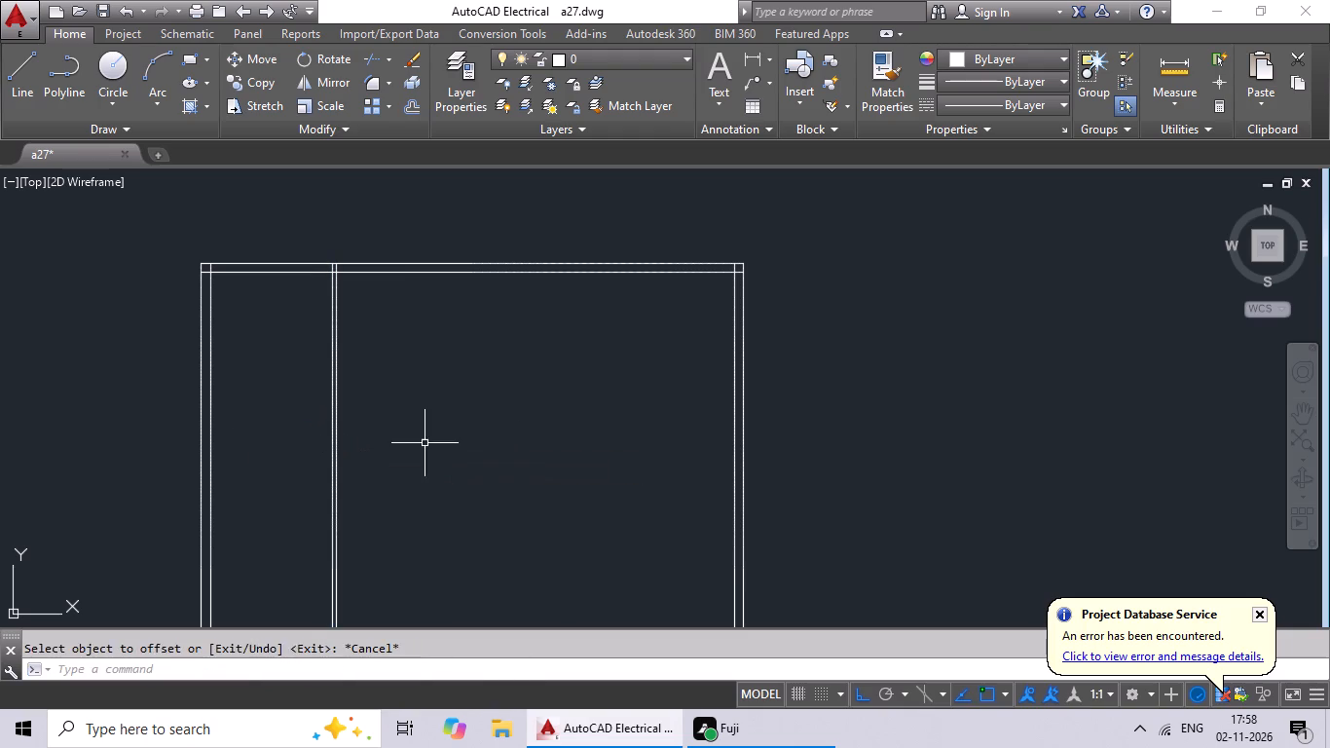
{"action": "key", "text": "Escape"}
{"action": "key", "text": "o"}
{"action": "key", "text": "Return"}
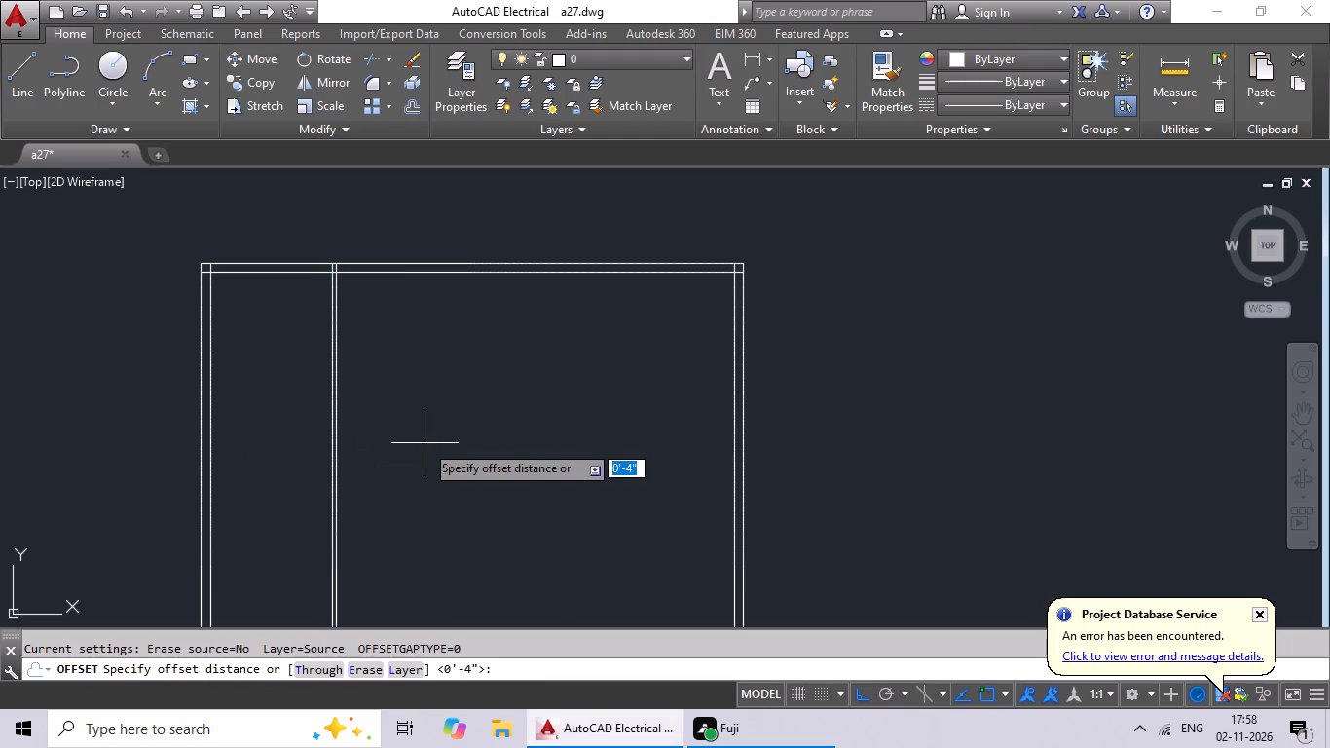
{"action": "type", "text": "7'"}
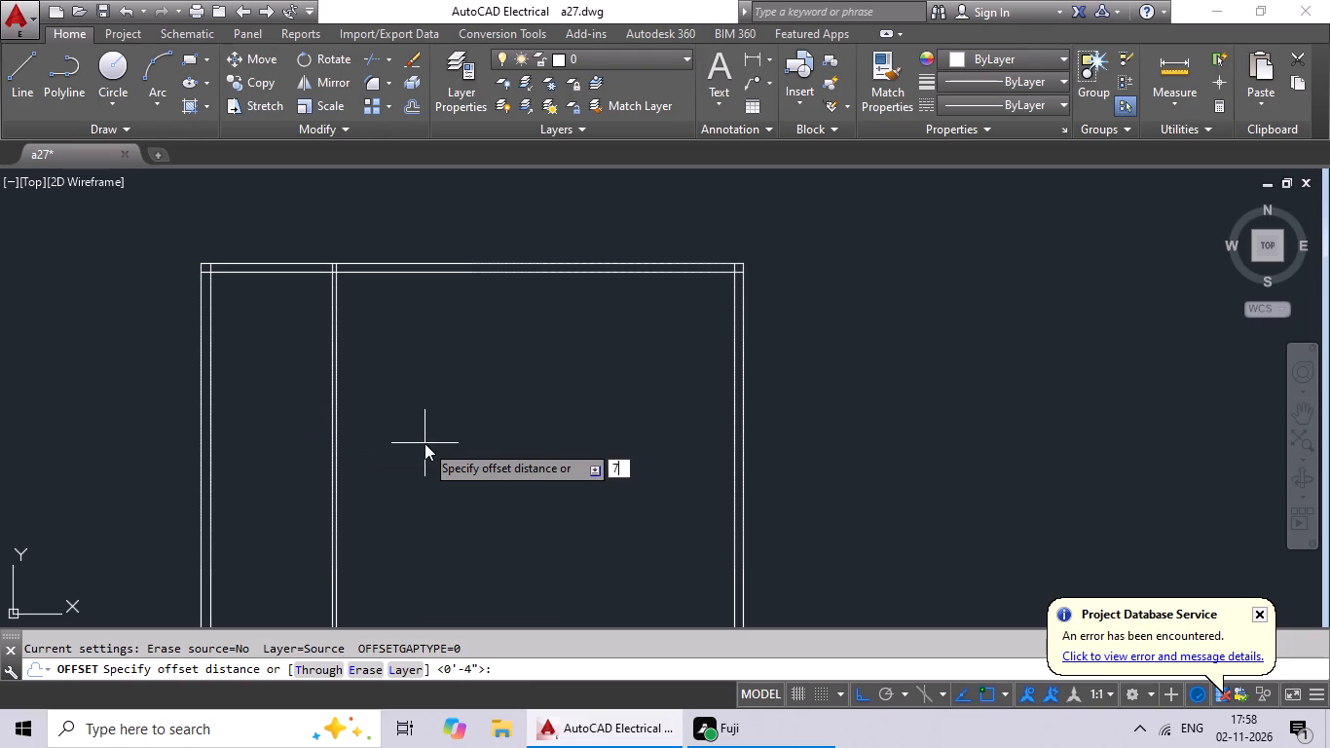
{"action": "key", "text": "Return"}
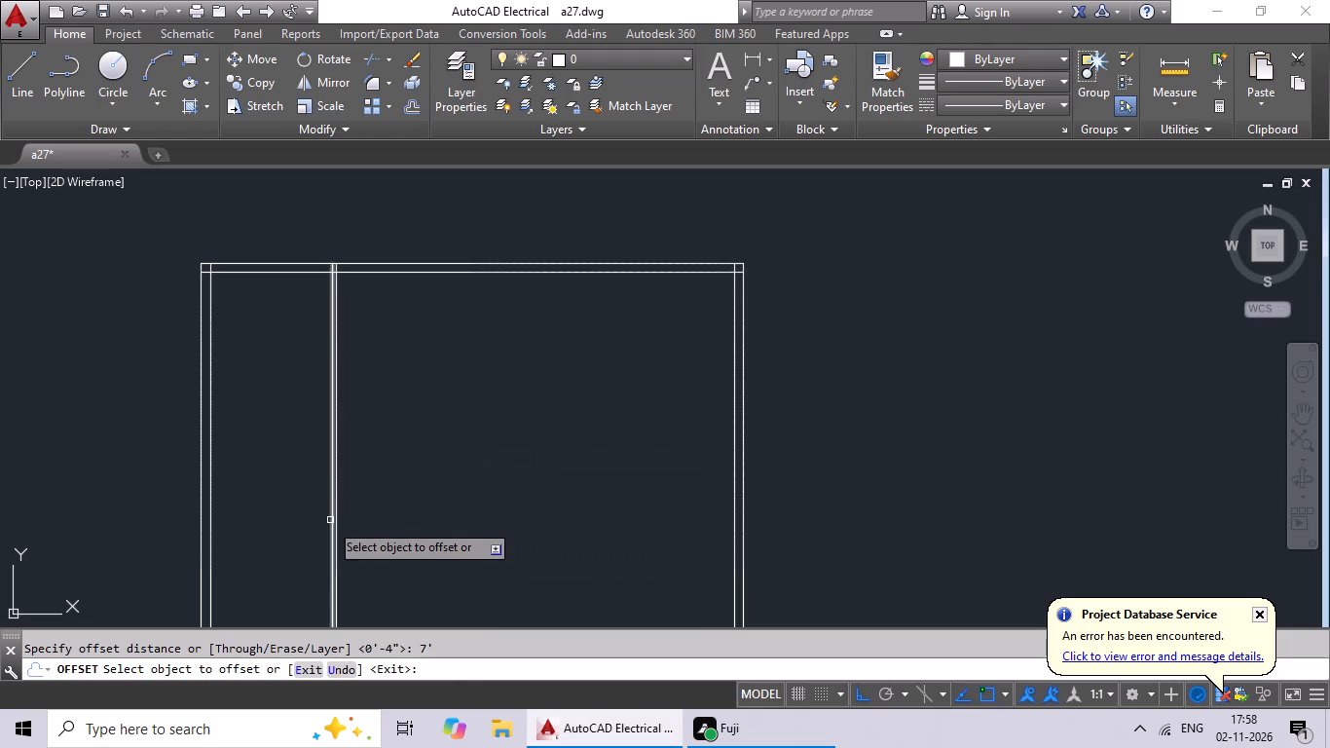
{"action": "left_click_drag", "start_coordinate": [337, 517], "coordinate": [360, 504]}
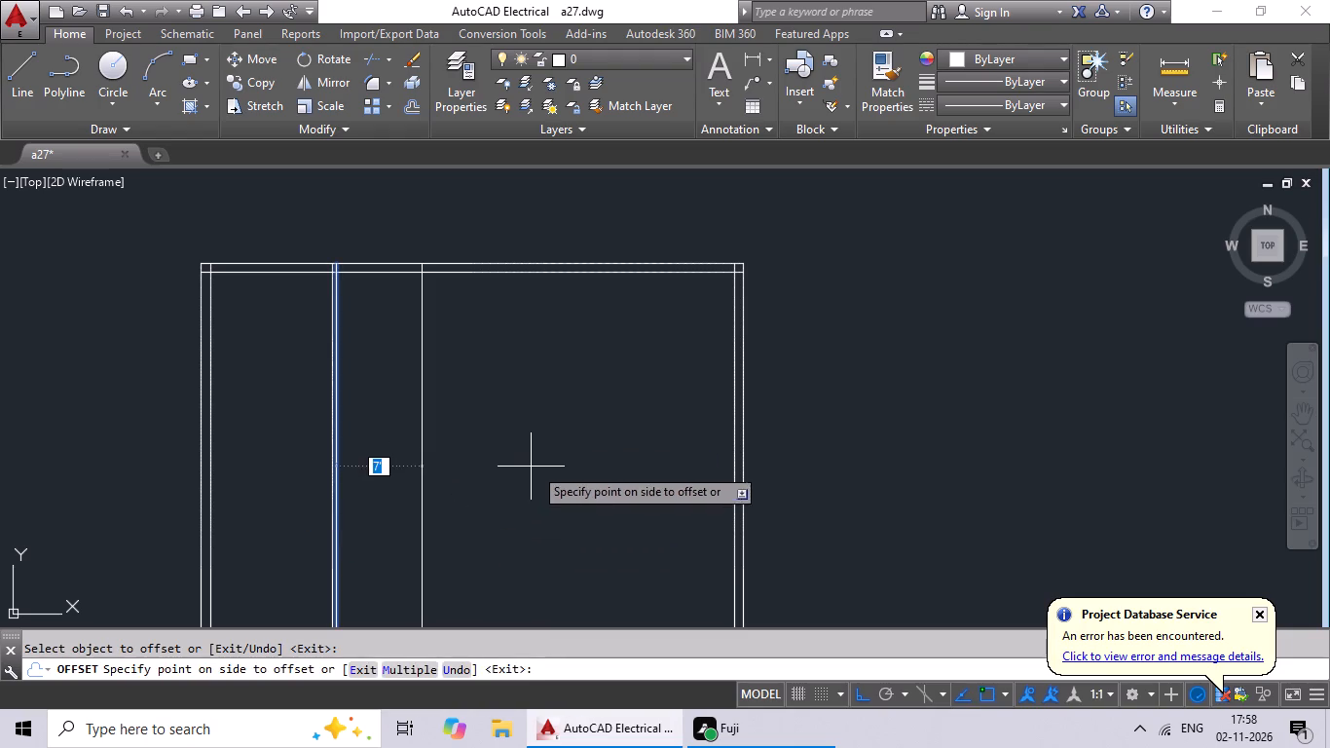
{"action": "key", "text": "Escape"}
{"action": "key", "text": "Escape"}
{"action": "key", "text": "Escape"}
Offset the right line of the first partition wall 7' to the right to start the second partition wall.
{"action": "key", "text": "o"}
{"action": "key", "text": "Return"}
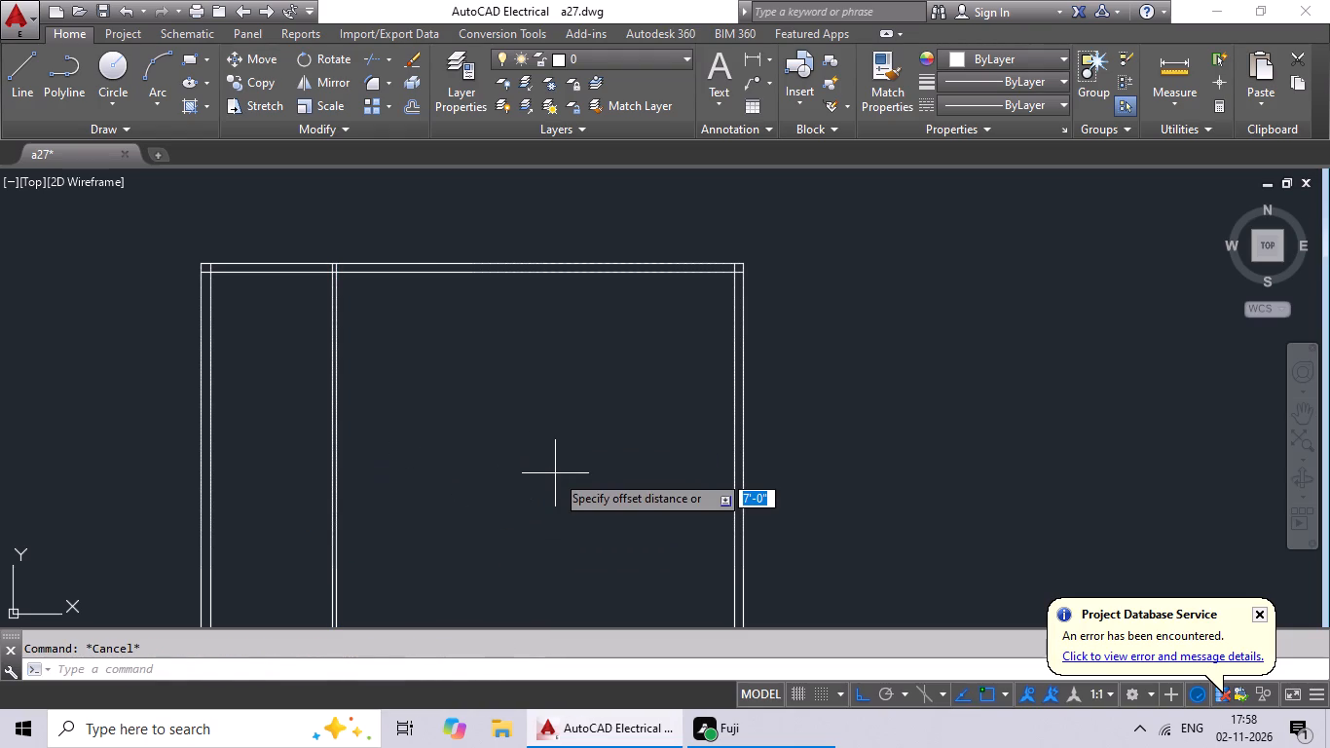
{"action": "type", "text": "7'"}
{"action": "key", "text": "Return"}
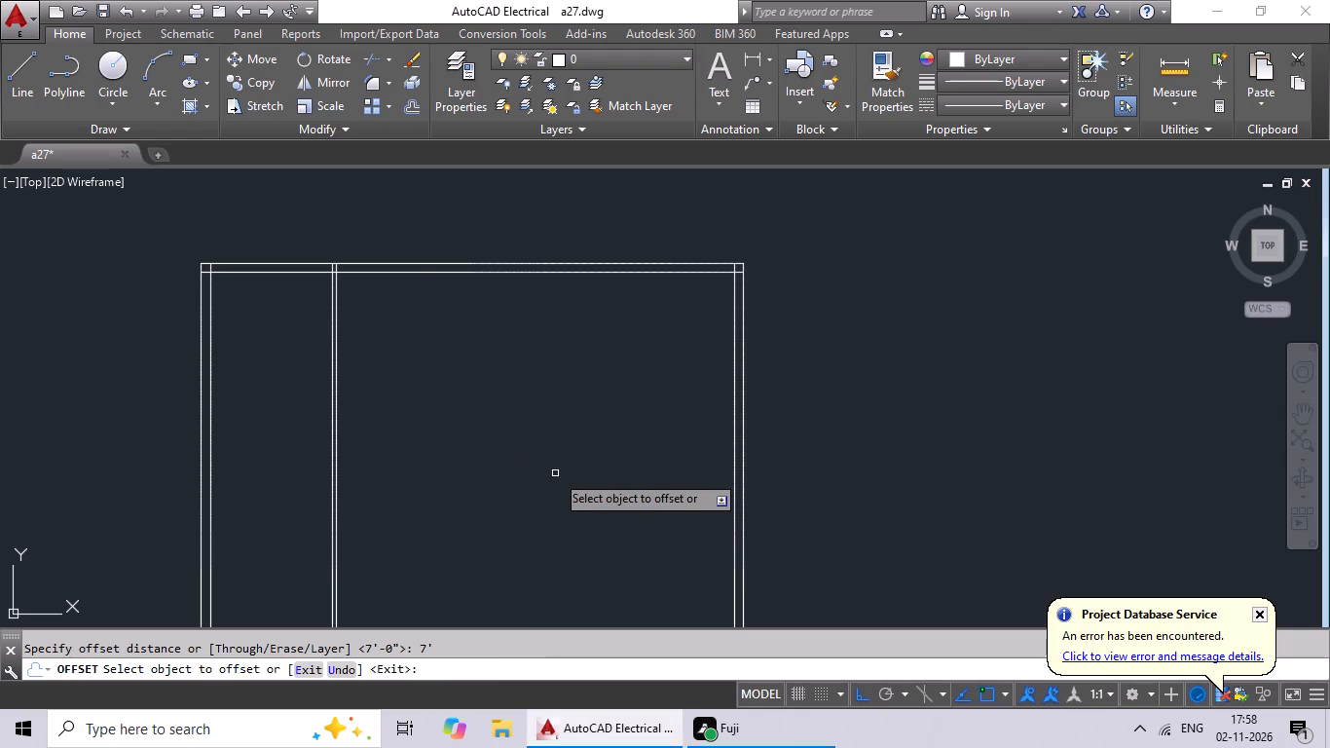
{"action": "left_click_drag", "start_coordinate": [336, 429], "coordinate": [368, 415]}
{"action": "left_click", "coordinate": [387, 399]}
{"action": "key", "text": "Escape"}
{"action": "key", "text": "Escape"}
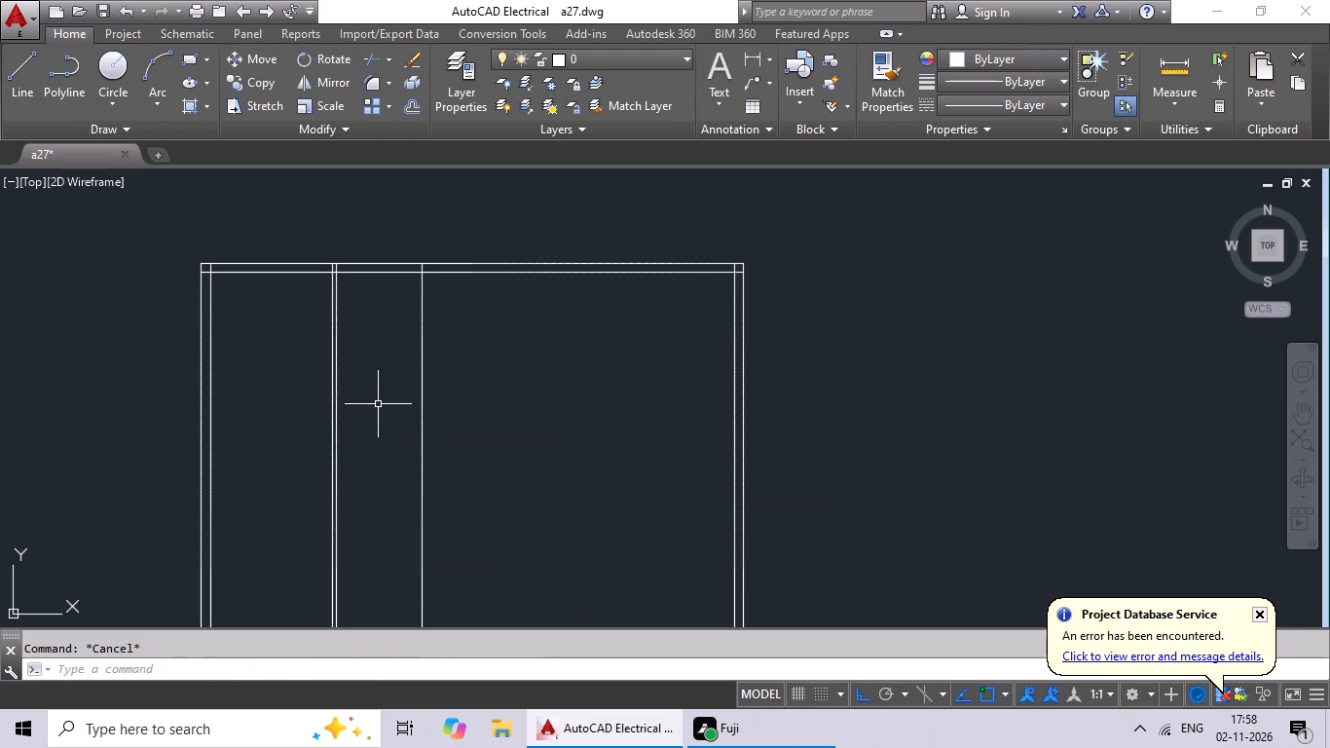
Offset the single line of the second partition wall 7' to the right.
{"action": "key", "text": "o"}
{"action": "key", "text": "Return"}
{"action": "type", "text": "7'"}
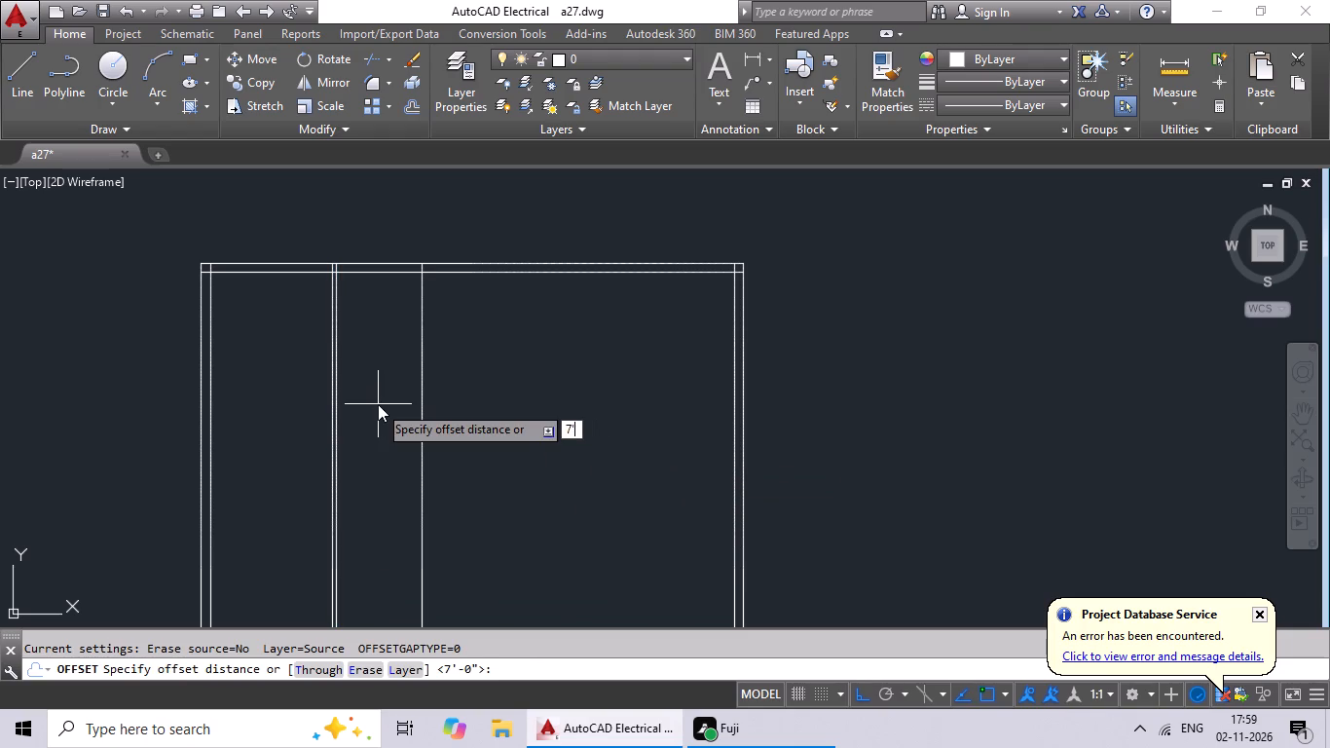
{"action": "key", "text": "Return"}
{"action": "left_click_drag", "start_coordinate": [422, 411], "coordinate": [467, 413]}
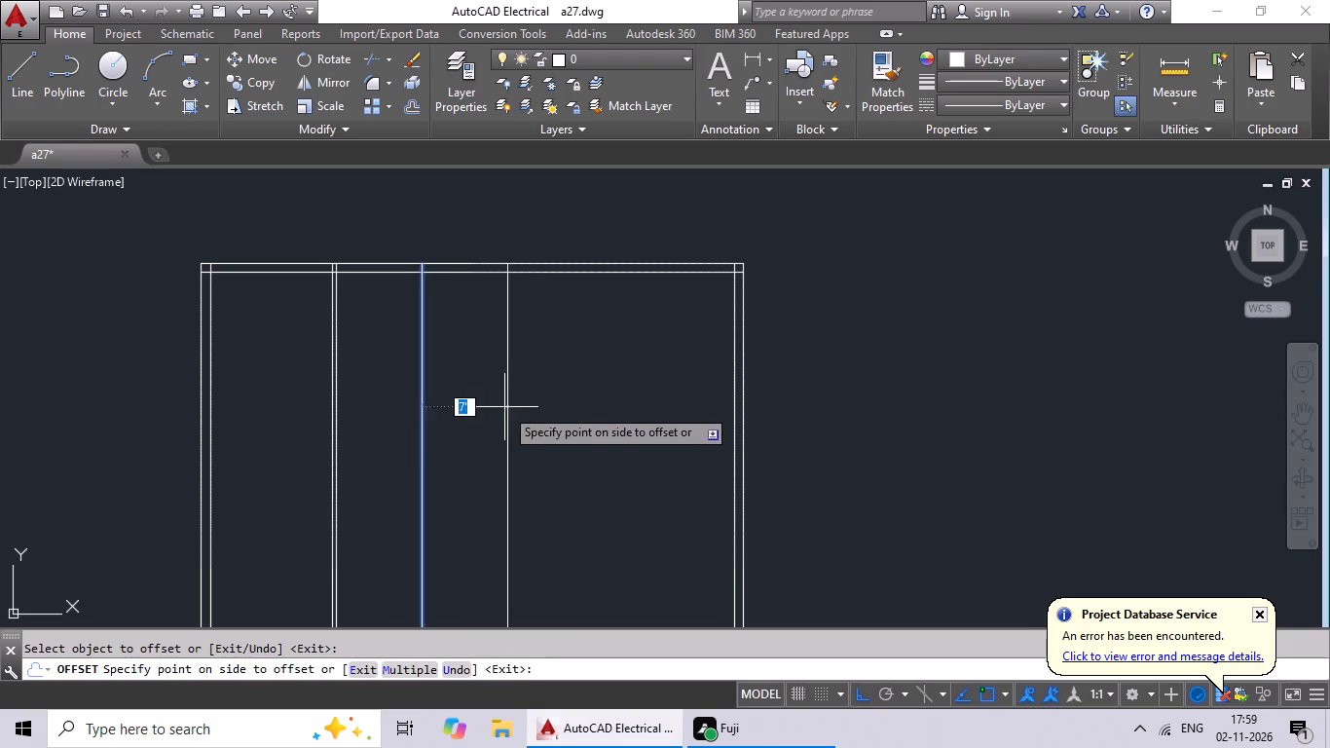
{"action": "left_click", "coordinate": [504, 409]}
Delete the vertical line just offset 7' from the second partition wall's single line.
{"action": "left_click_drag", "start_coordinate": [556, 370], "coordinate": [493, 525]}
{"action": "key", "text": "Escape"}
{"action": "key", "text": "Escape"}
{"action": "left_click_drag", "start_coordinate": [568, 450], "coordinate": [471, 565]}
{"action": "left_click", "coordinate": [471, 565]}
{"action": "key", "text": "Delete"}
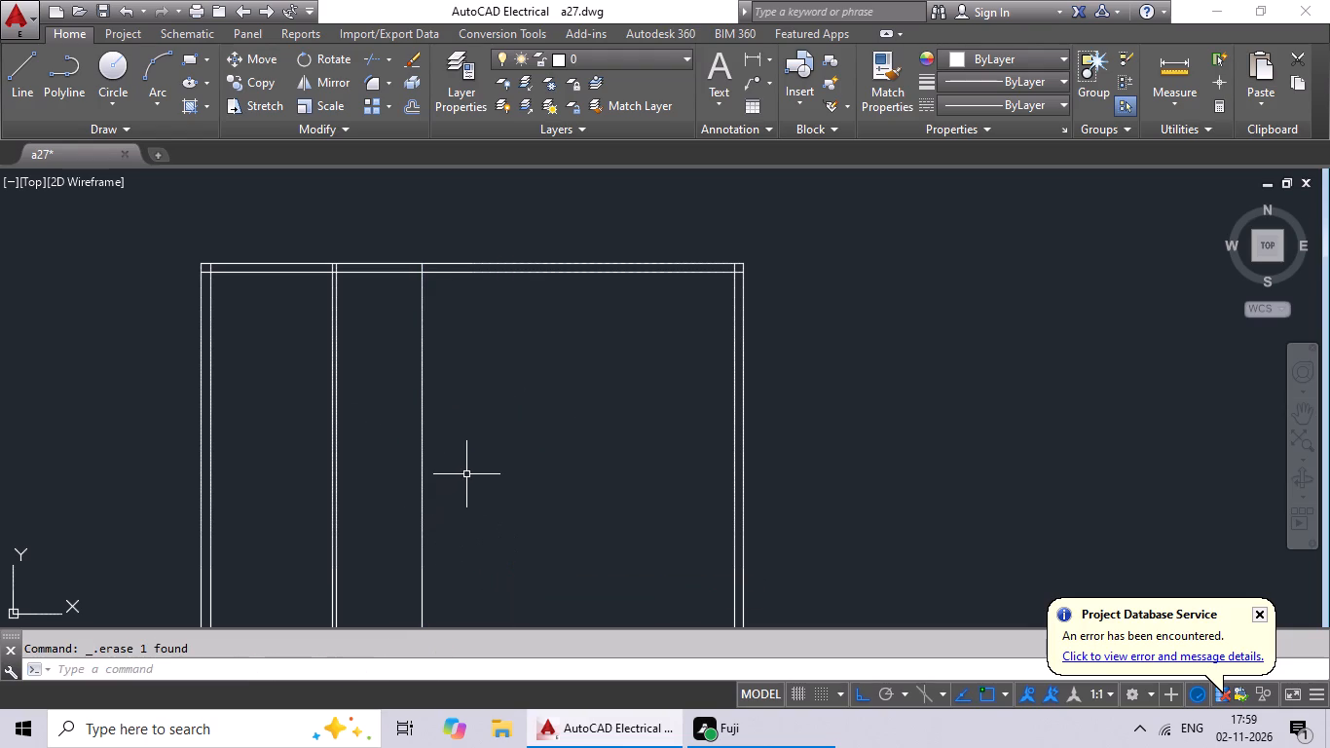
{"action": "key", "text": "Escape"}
Offset the second partition wall's single line 4" to the right to give the wall its thickness.
{"action": "key", "text": "o"}
{"action": "key", "text": "Escape"}
{"action": "key", "text": "Escape"}
{"action": "key", "text": "o"}
{"action": "key", "text": "Return"}
{"action": "key", "text": "4"}
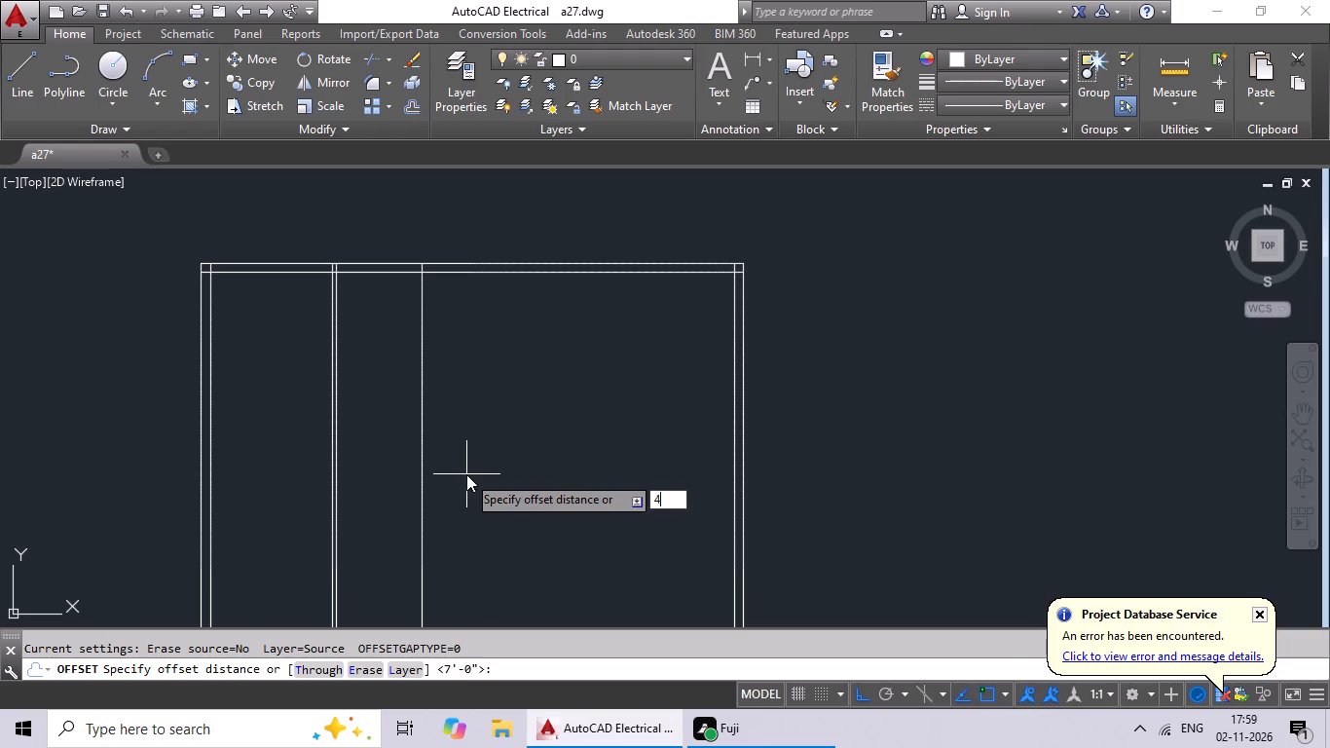
{"action": "key", "text": "shift+quotedbl"}
{"action": "key", "text": "Return"}
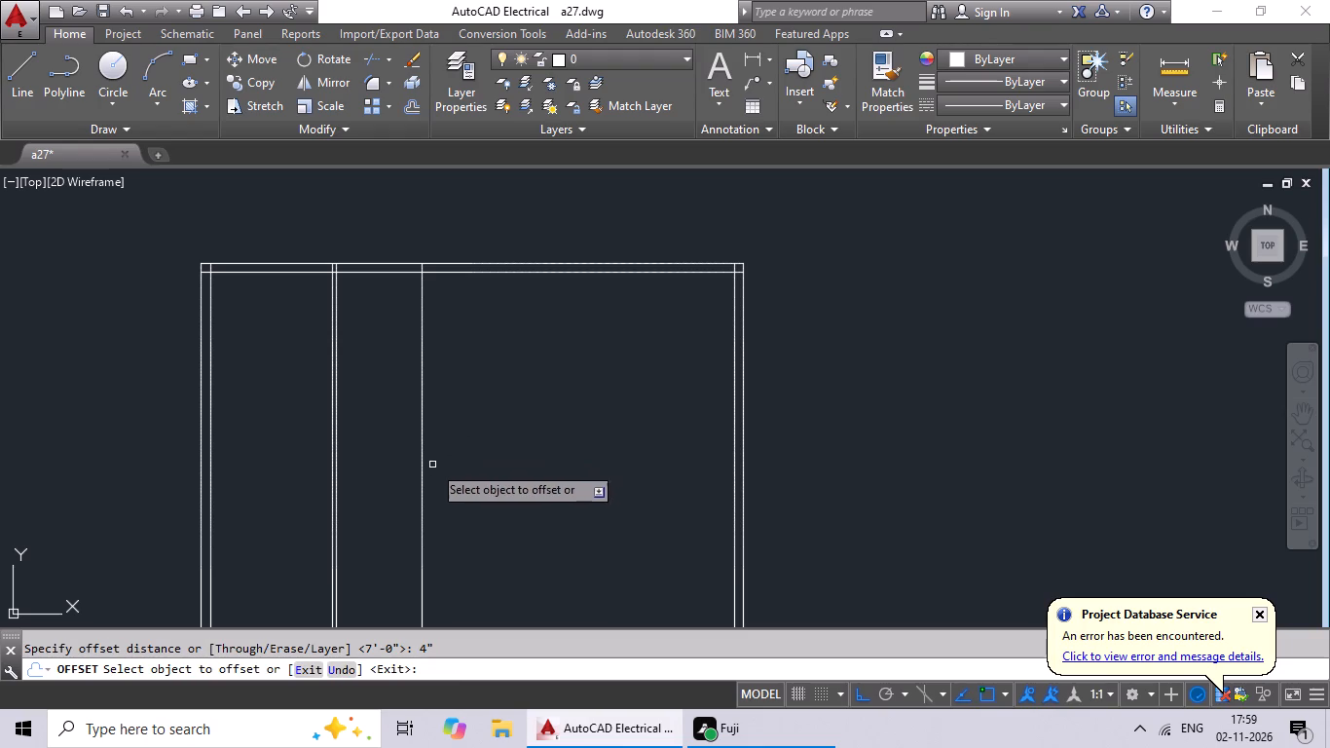
{"action": "left_click_drag", "start_coordinate": [424, 503], "coordinate": [549, 523]}
{"action": "left_click", "coordinate": [571, 523]}
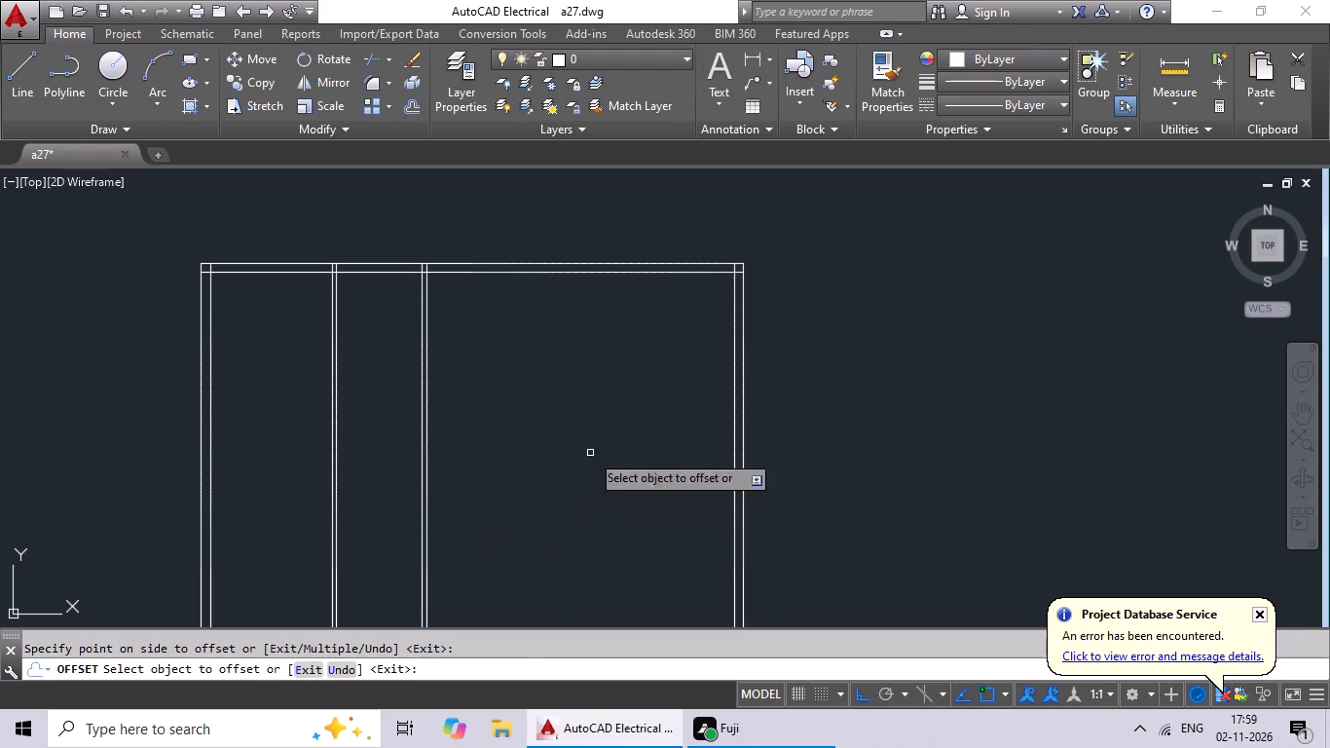
{"action": "middle_click_drag", "start_coordinate": [632, 286], "coordinate": [560, 341]}
{"action": "scroll", "coordinate": [462, 389], "scroll_direction": "up", "scroll_amount": 1}
{"action": "key", "text": "Escape"}
{"action": "key", "text": "Escape"}
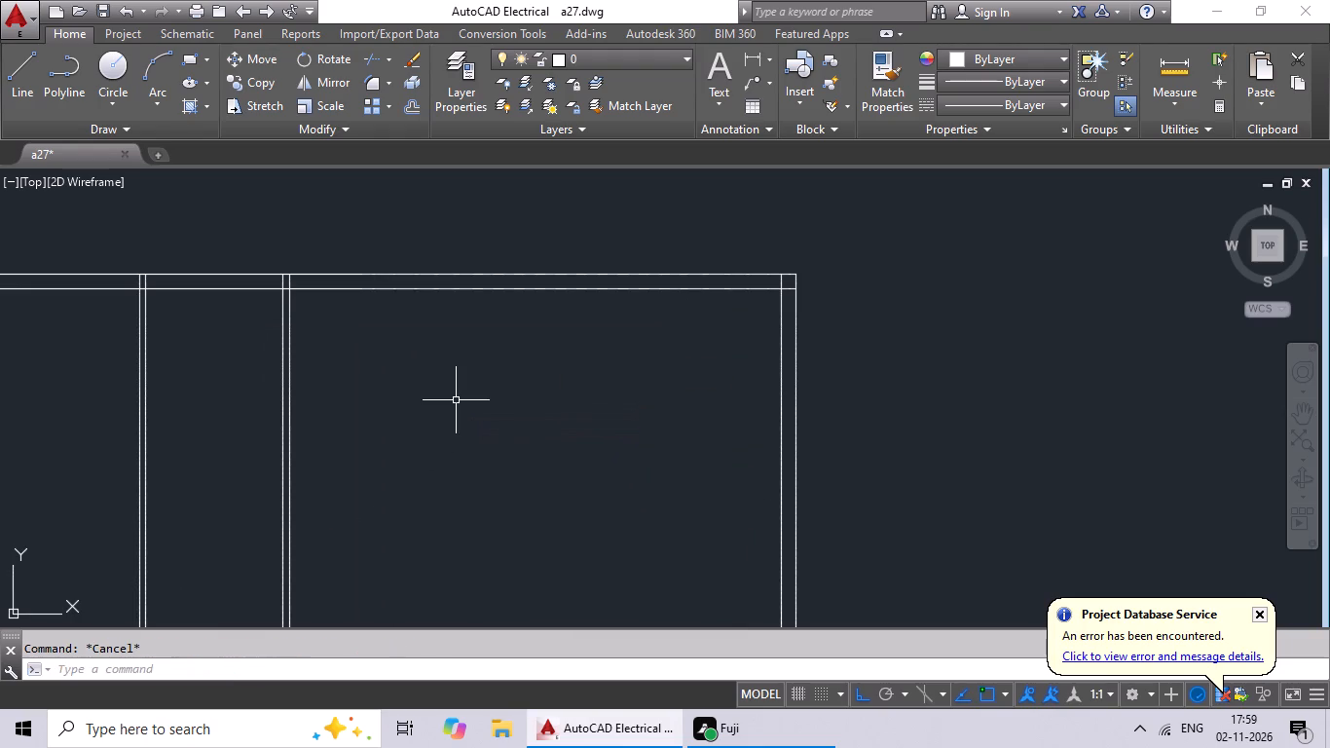
{"action": "key", "text": "Escape"}
Offset the right line of the second partition wall 7' to the right to start the third partition wall.
{"action": "scroll", "coordinate": [440, 407], "scroll_direction": "down", "scroll_amount": 2}
{"action": "scroll", "coordinate": [440, 407], "scroll_direction": "up", "scroll_amount": 1}
{"action": "key", "text": "Escape"}
{"action": "key", "text": "Escape"}
{"action": "key", "text": "o"}
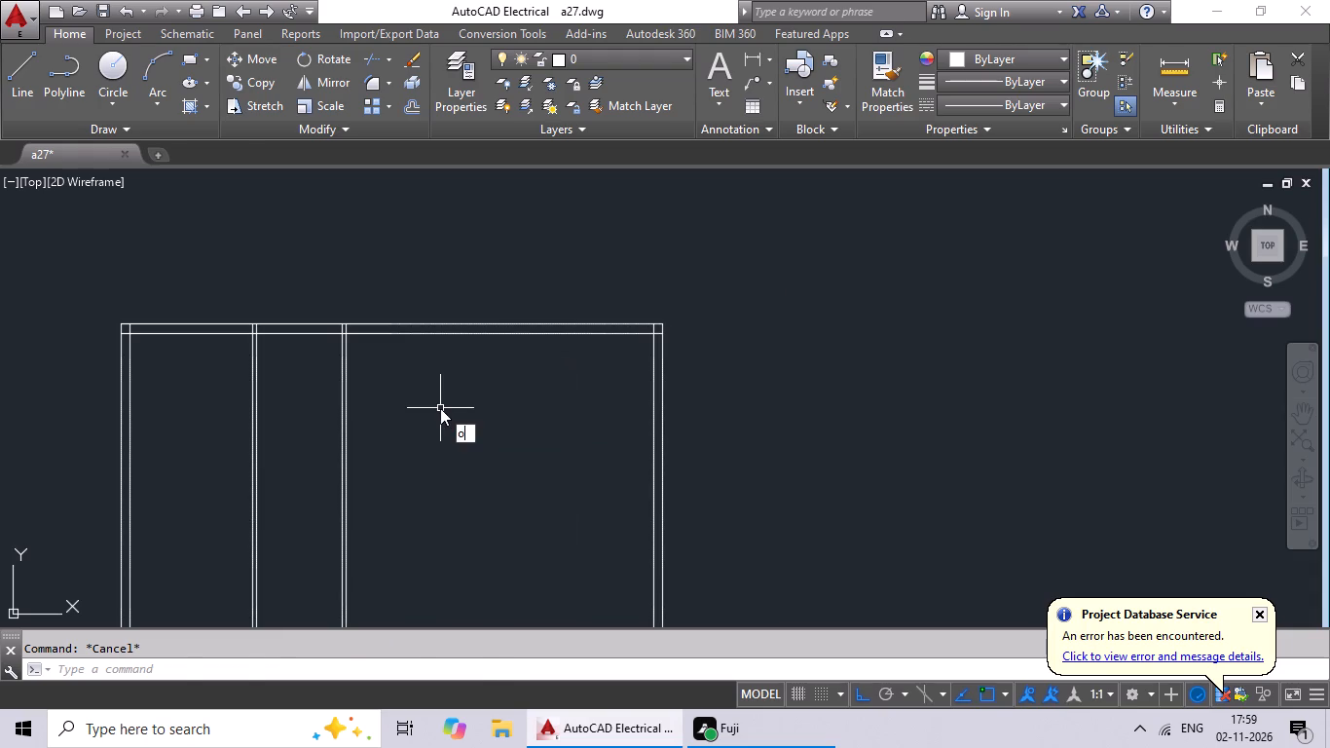
{"action": "key", "text": "Return"}
{"action": "type", "text": "7'"}
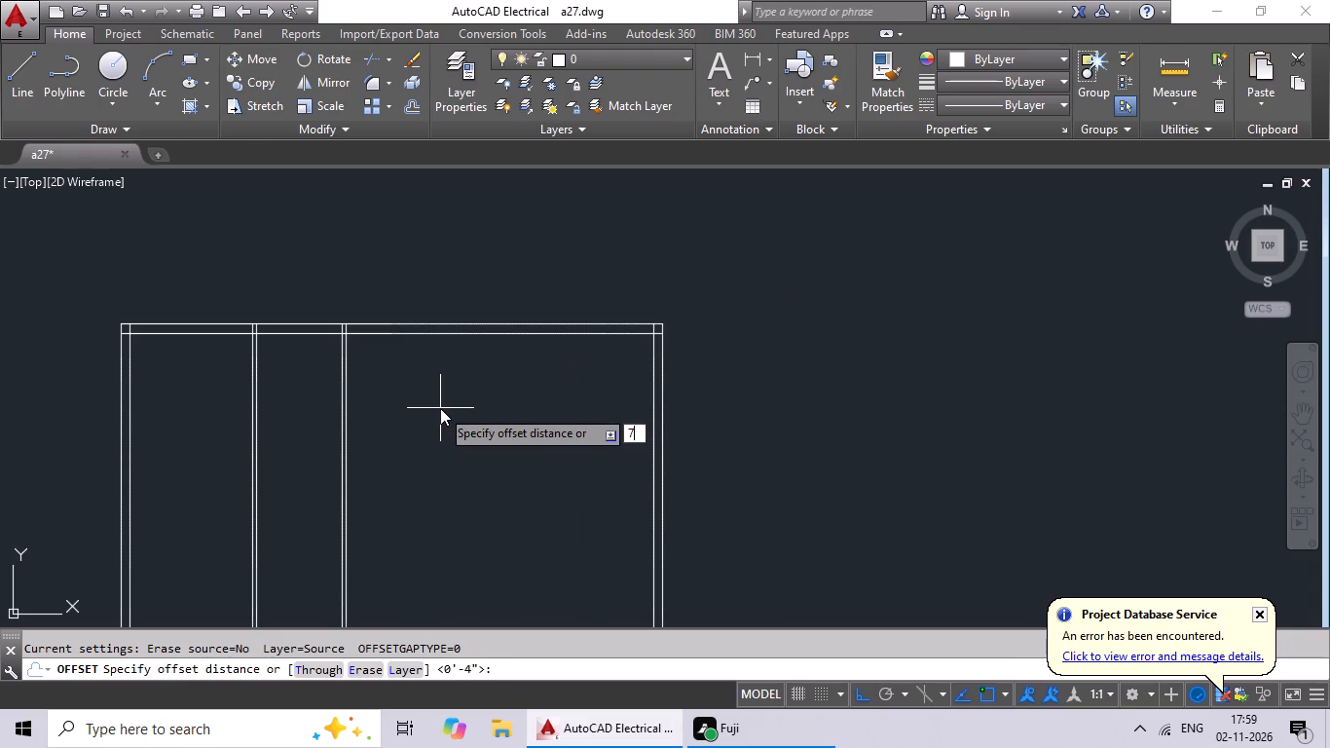
{"action": "key", "text": "Return"}
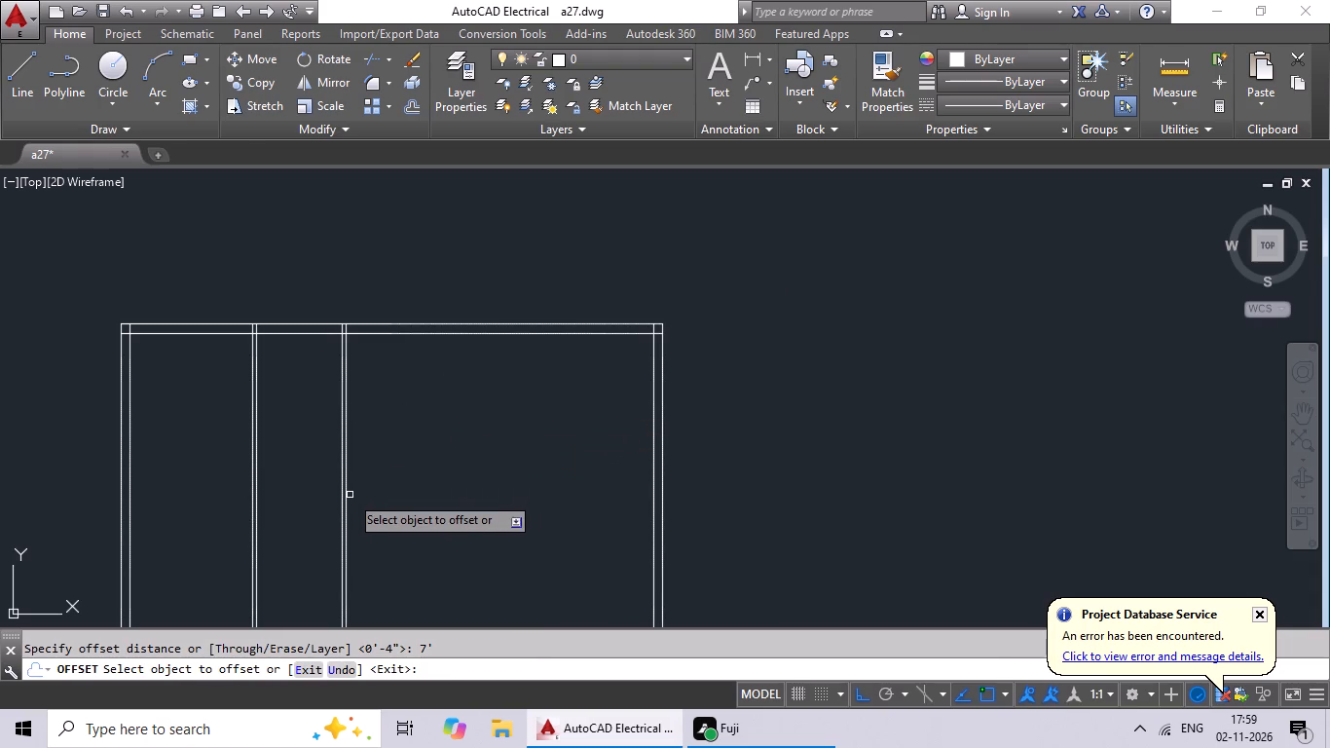
{"action": "left_click_drag", "start_coordinate": [347, 499], "coordinate": [496, 453]}
{"action": "left_click", "coordinate": [497, 453]}
{"action": "key", "text": "Escape"}
{"action": "key", "text": "Escape"}
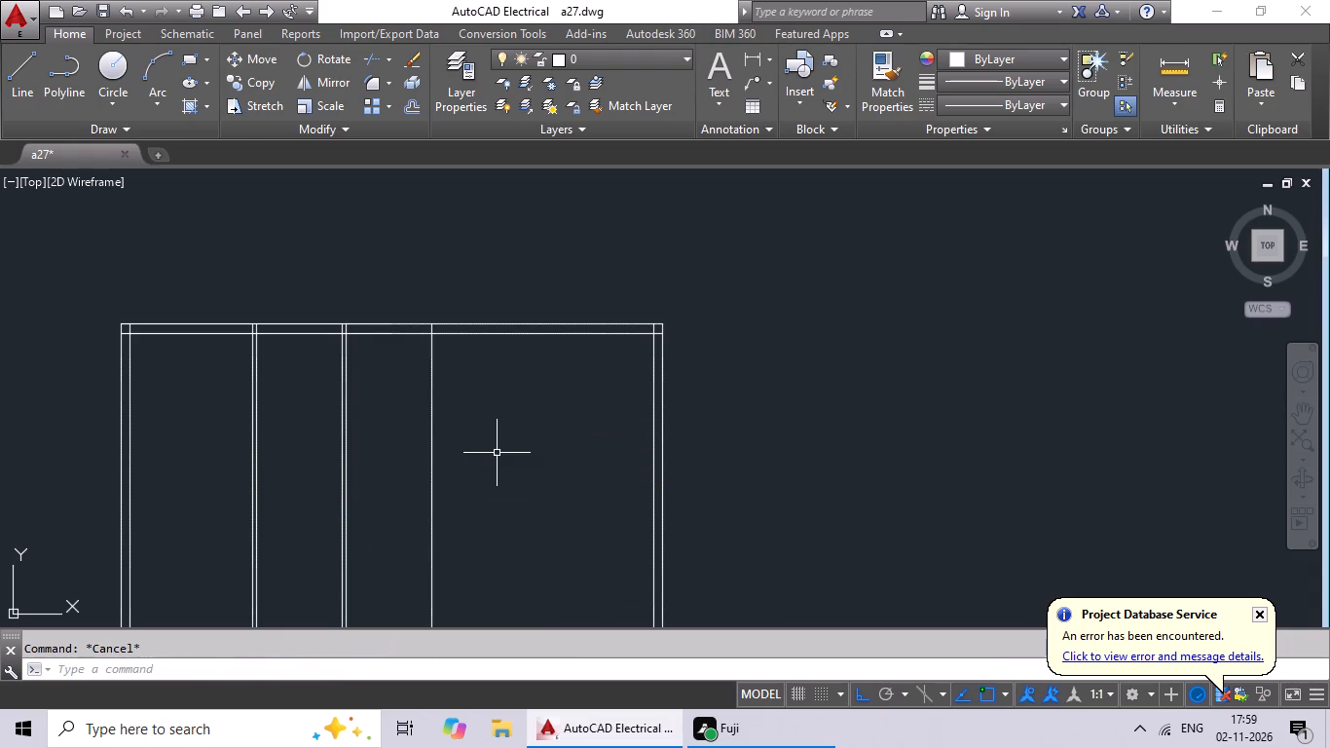
Offset the third partition wall's single line 4" to the right to give the wall its thickness.
{"action": "key", "text": "o"}
{"action": "key", "text": "Return"}
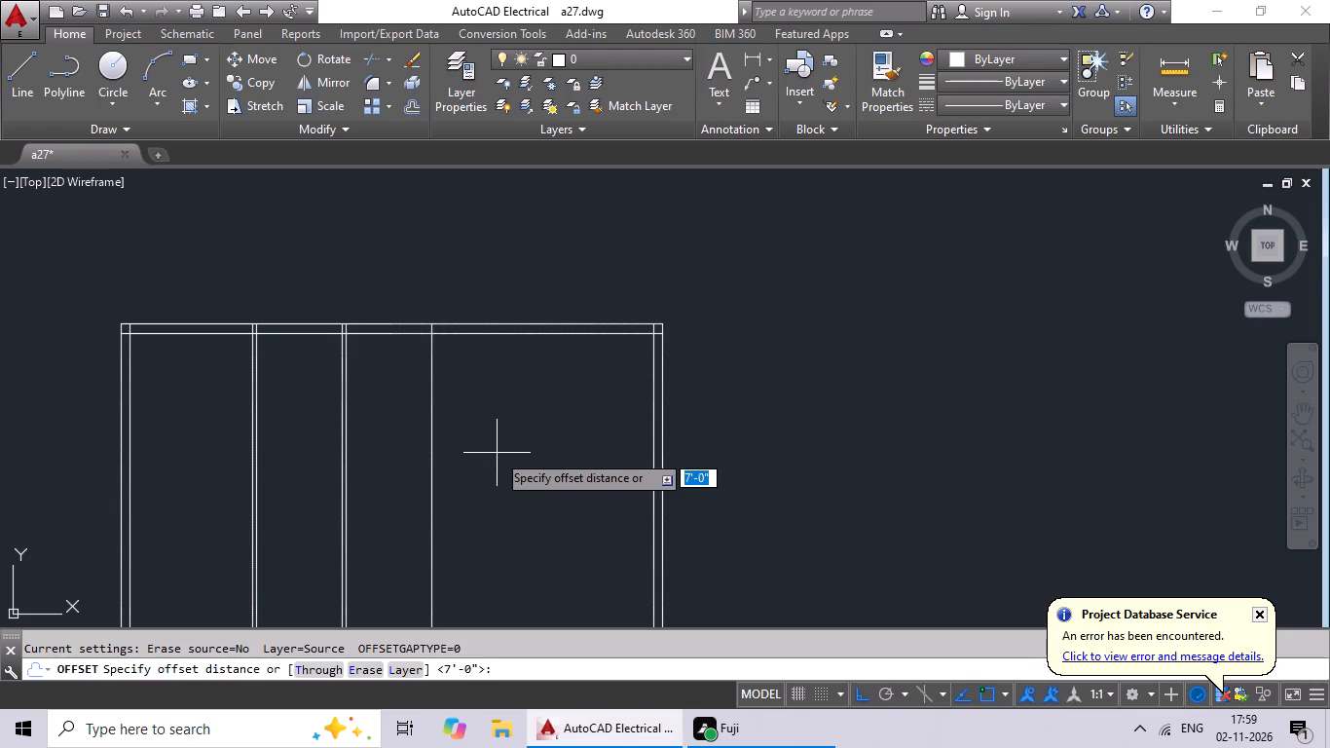
{"action": "type", "text": "4\""}
{"action": "key", "text": "Return"}
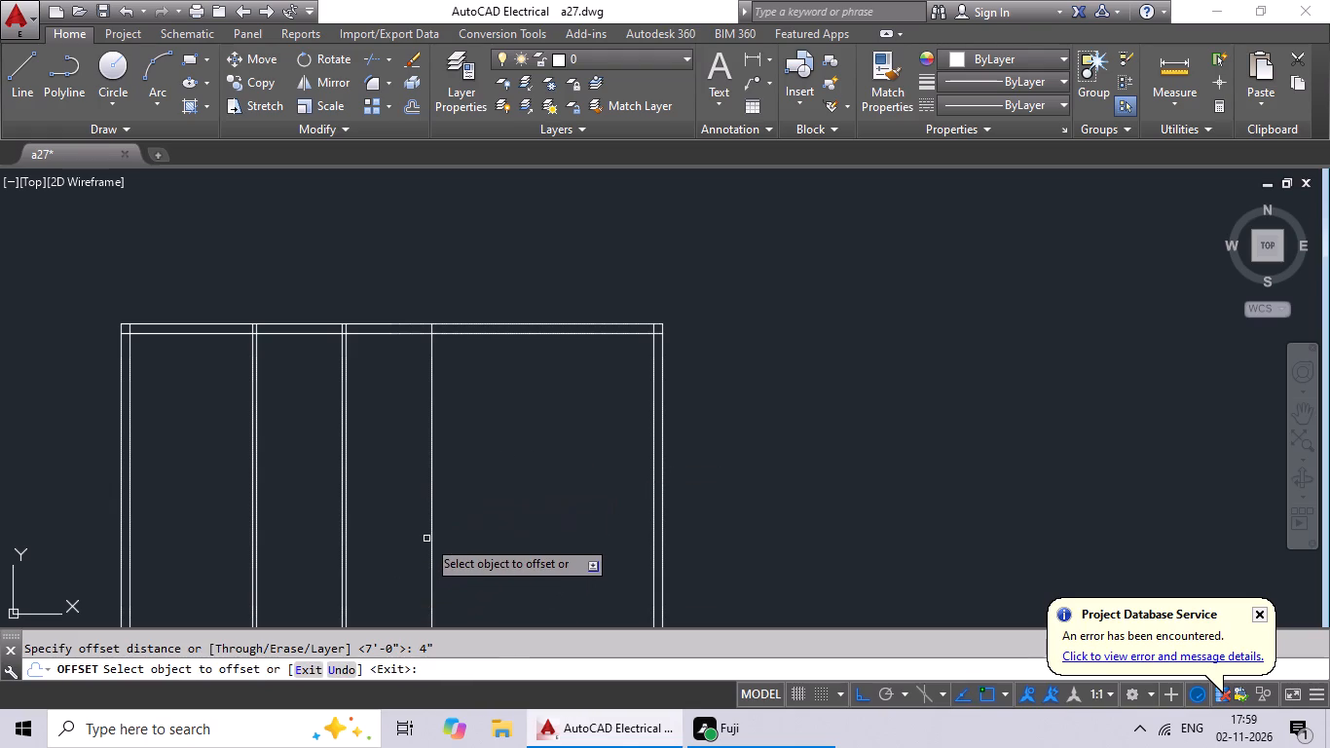
{"action": "left_click_drag", "start_coordinate": [430, 524], "coordinate": [440, 522]}
{"action": "left_click", "coordinate": [521, 517]}
{"action": "key", "text": "Escape"}
{"action": "key", "text": "Escape"}
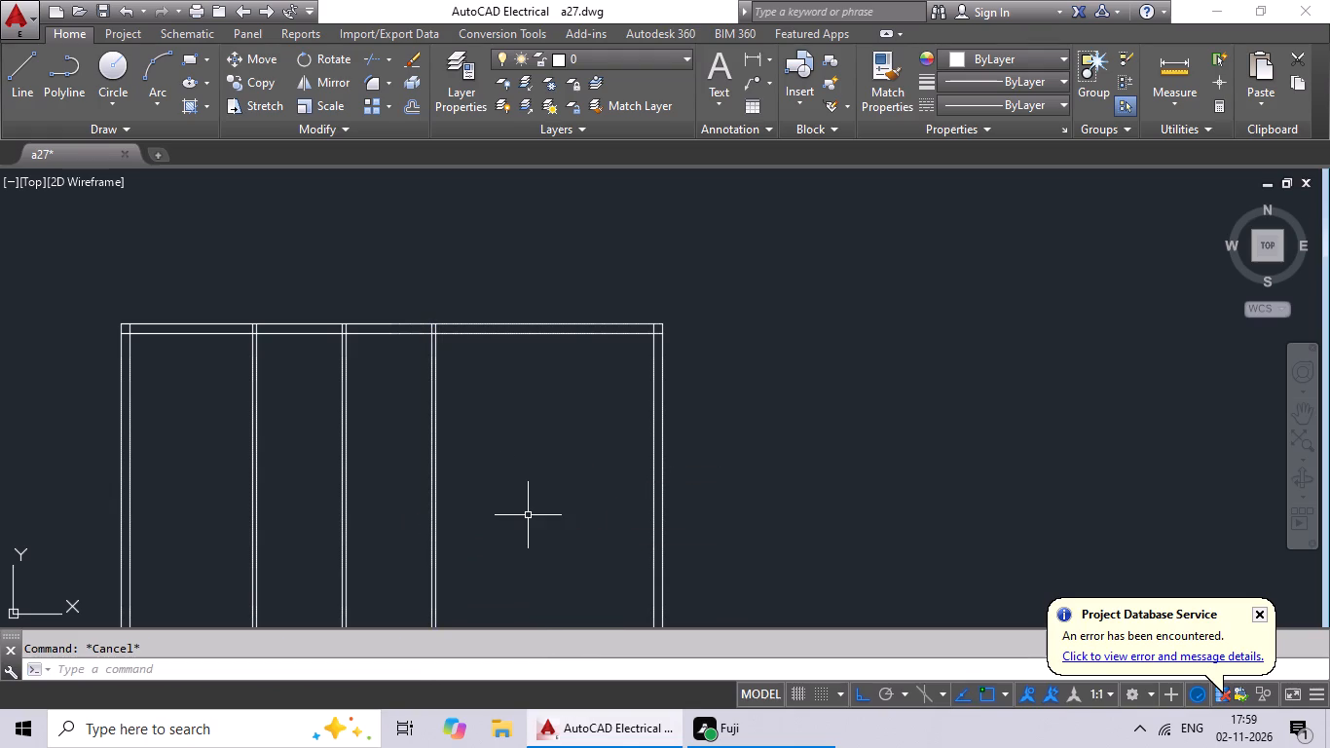
{"action": "key", "text": "Escape"}
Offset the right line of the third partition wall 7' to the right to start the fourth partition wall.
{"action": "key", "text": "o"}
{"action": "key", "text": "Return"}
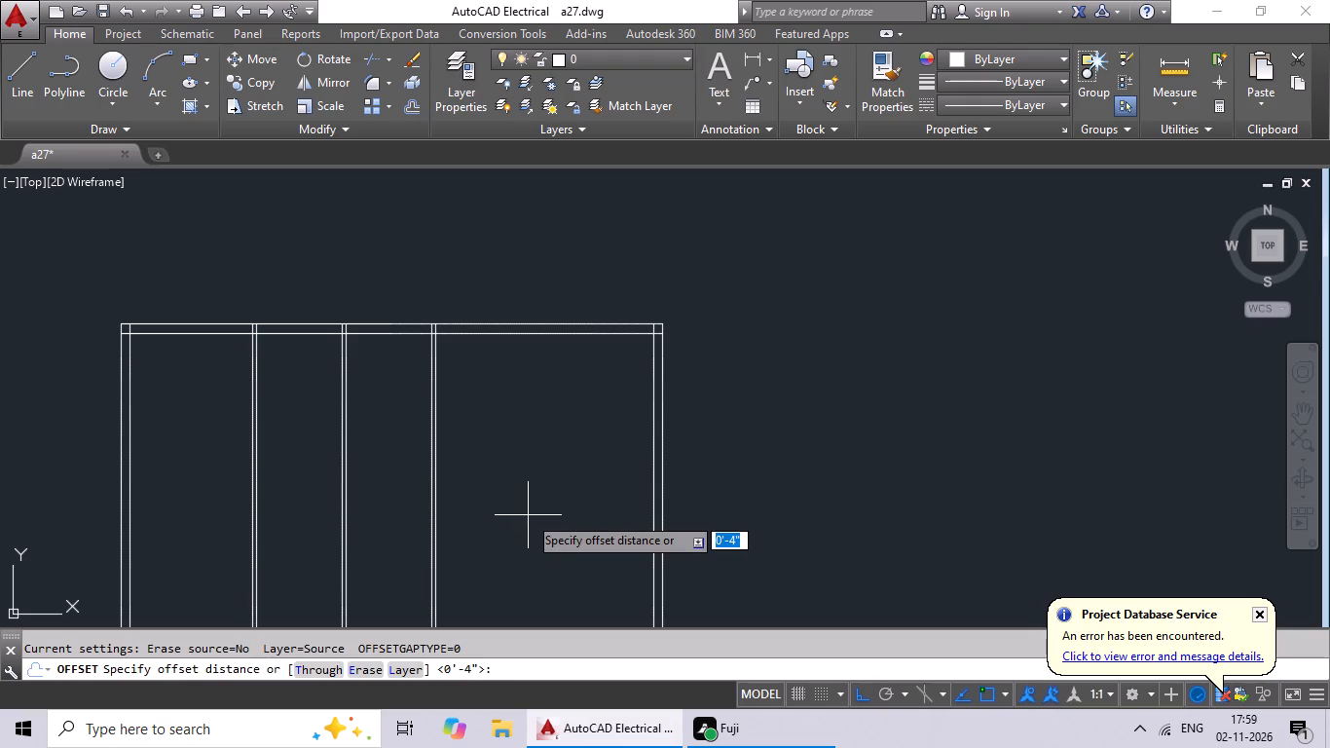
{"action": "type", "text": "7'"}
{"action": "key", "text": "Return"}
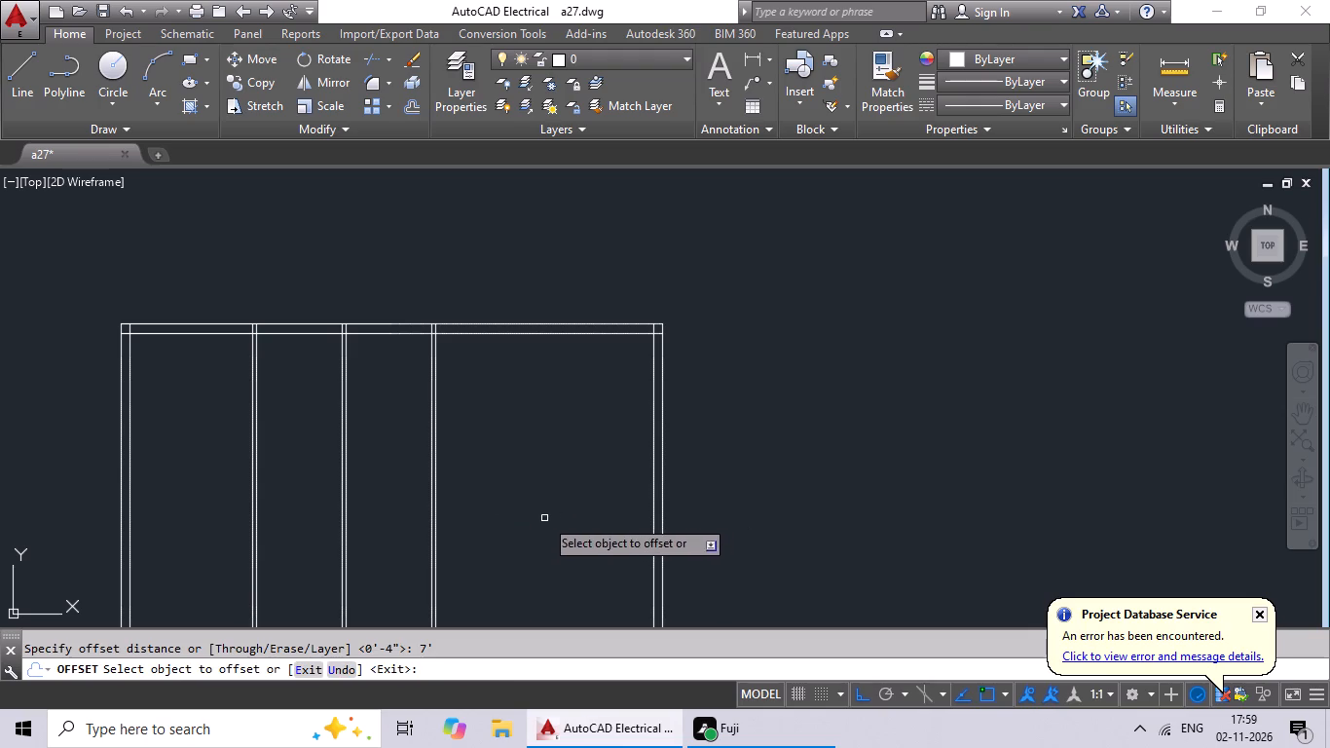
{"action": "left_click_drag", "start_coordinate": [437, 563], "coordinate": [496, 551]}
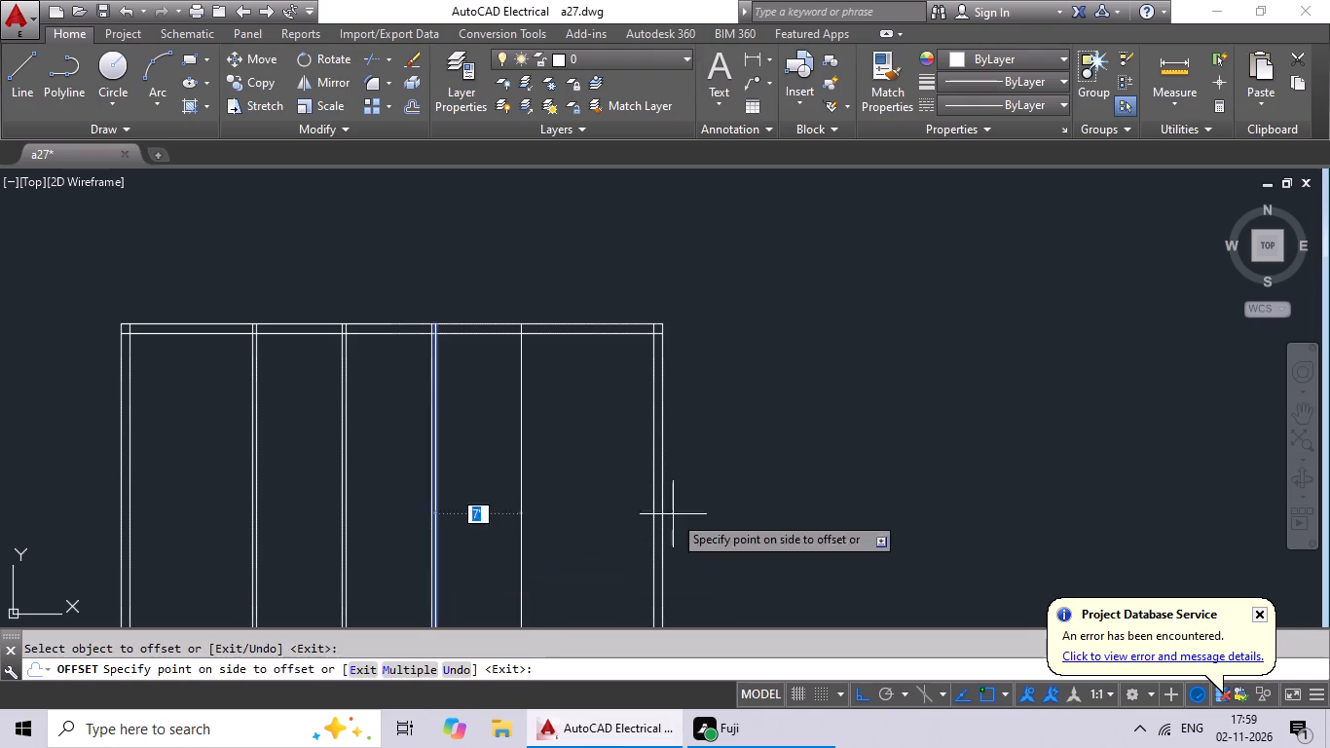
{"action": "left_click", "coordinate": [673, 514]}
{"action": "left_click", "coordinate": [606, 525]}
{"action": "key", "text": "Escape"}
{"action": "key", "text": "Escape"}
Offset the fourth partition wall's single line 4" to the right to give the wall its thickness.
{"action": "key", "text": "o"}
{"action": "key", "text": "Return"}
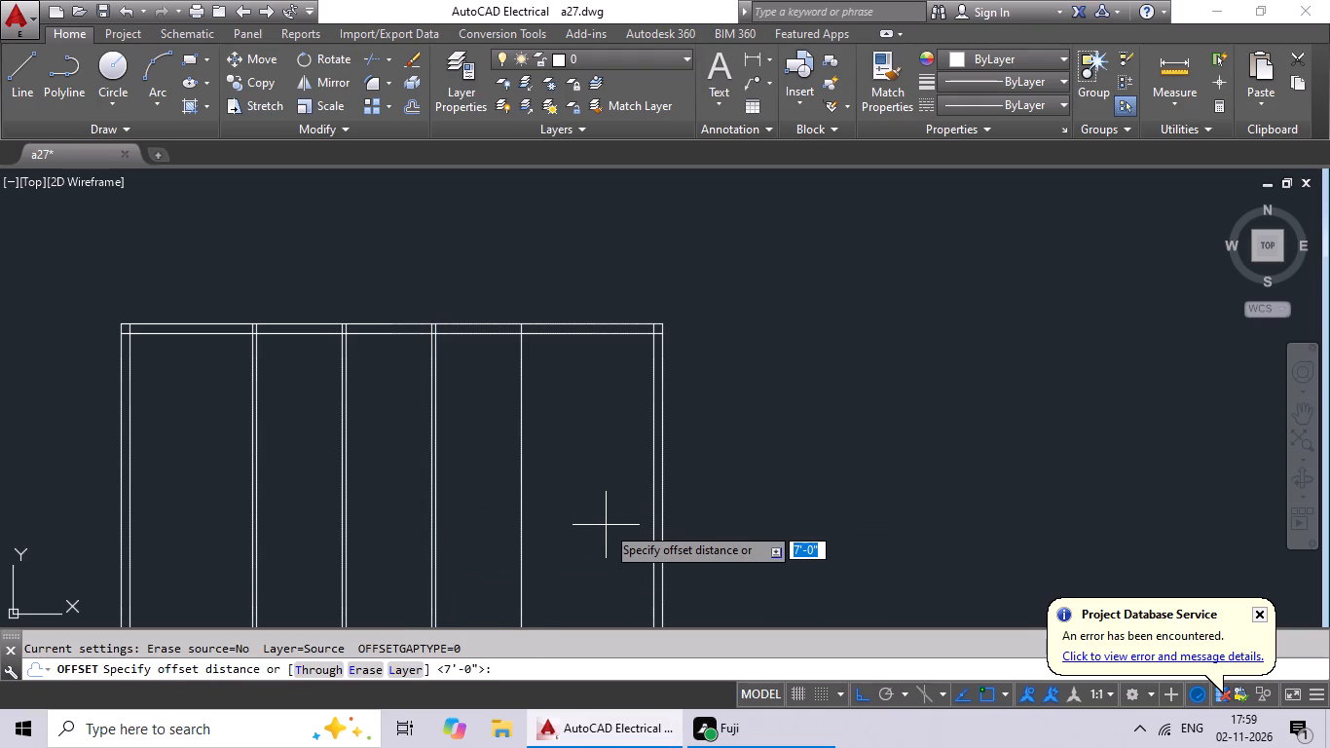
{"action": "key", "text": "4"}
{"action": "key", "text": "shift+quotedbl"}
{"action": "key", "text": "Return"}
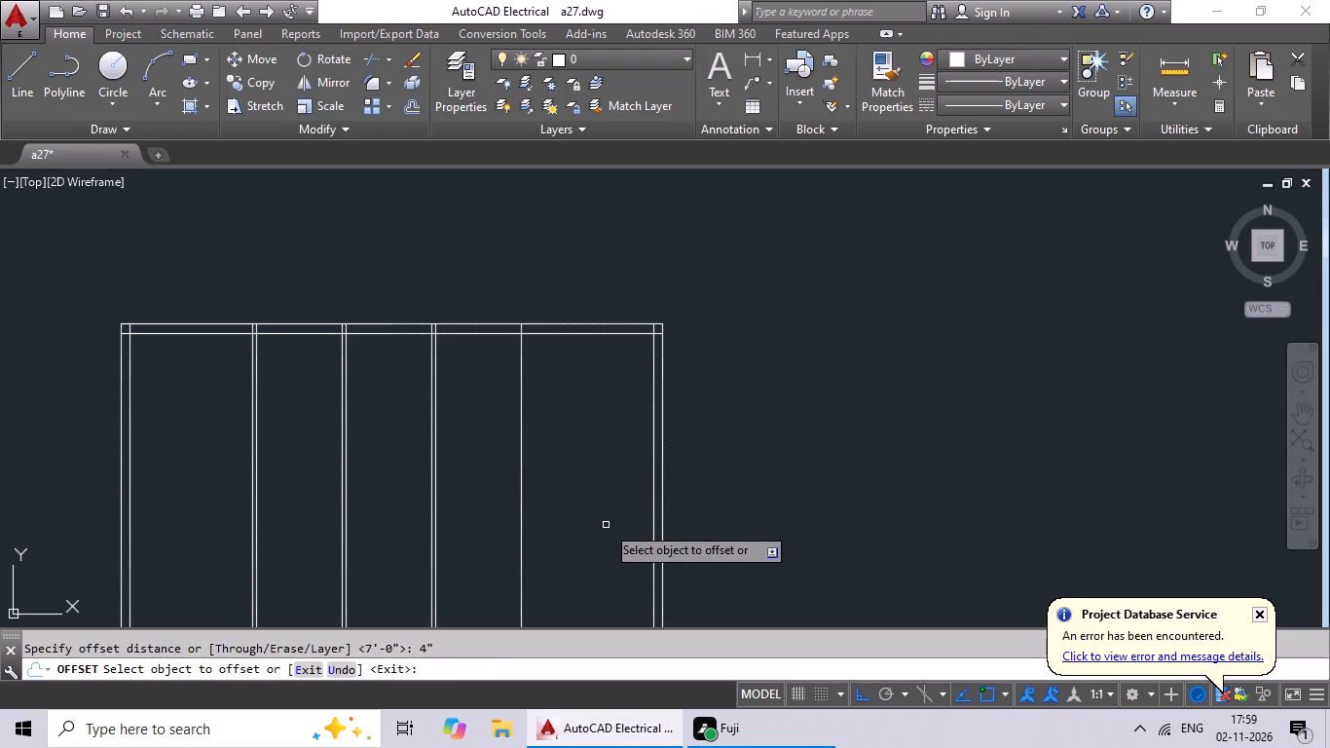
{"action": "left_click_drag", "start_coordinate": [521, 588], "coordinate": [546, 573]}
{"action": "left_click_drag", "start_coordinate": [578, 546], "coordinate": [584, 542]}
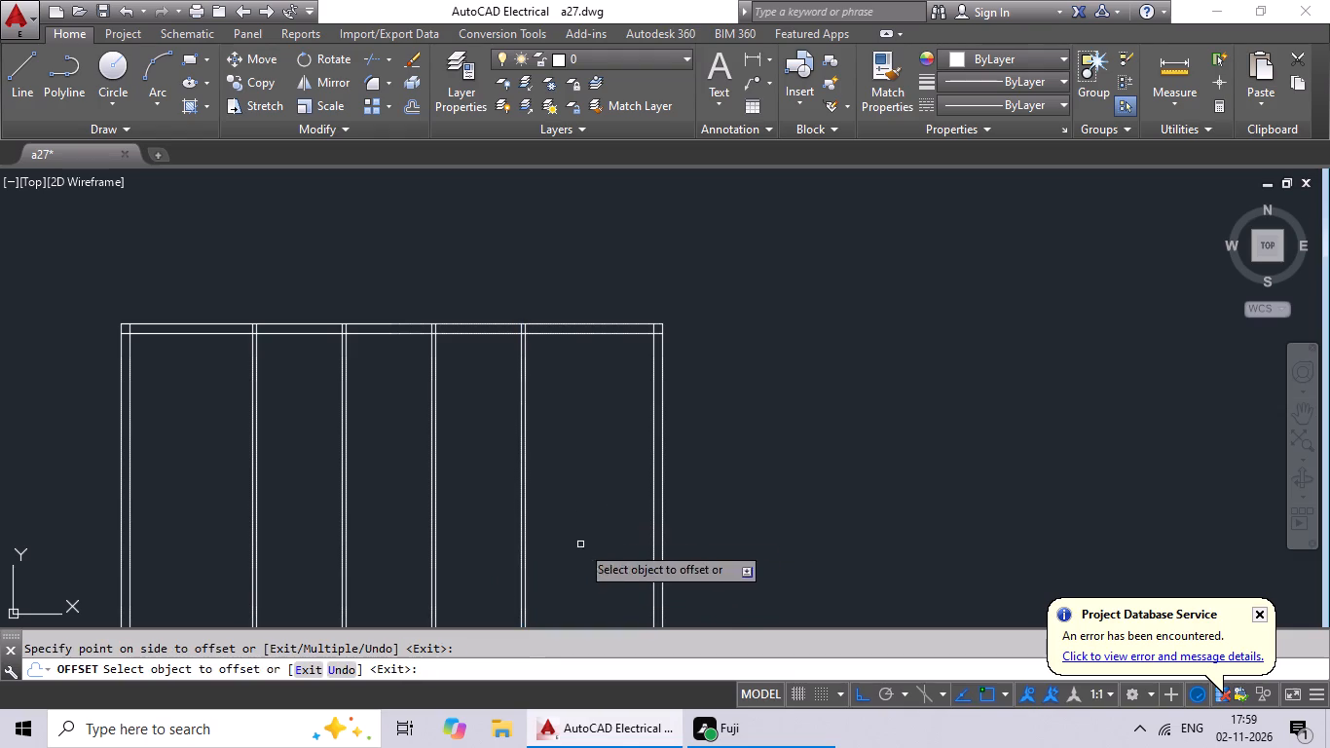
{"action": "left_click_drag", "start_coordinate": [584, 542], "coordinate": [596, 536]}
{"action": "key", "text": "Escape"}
Measure the clear width between the fourth partition wall and the right outer wall's inner face with a linear dimension.
{"action": "scroll", "coordinate": [727, 54], "scroll_direction": "up", "scroll_amount": 3}
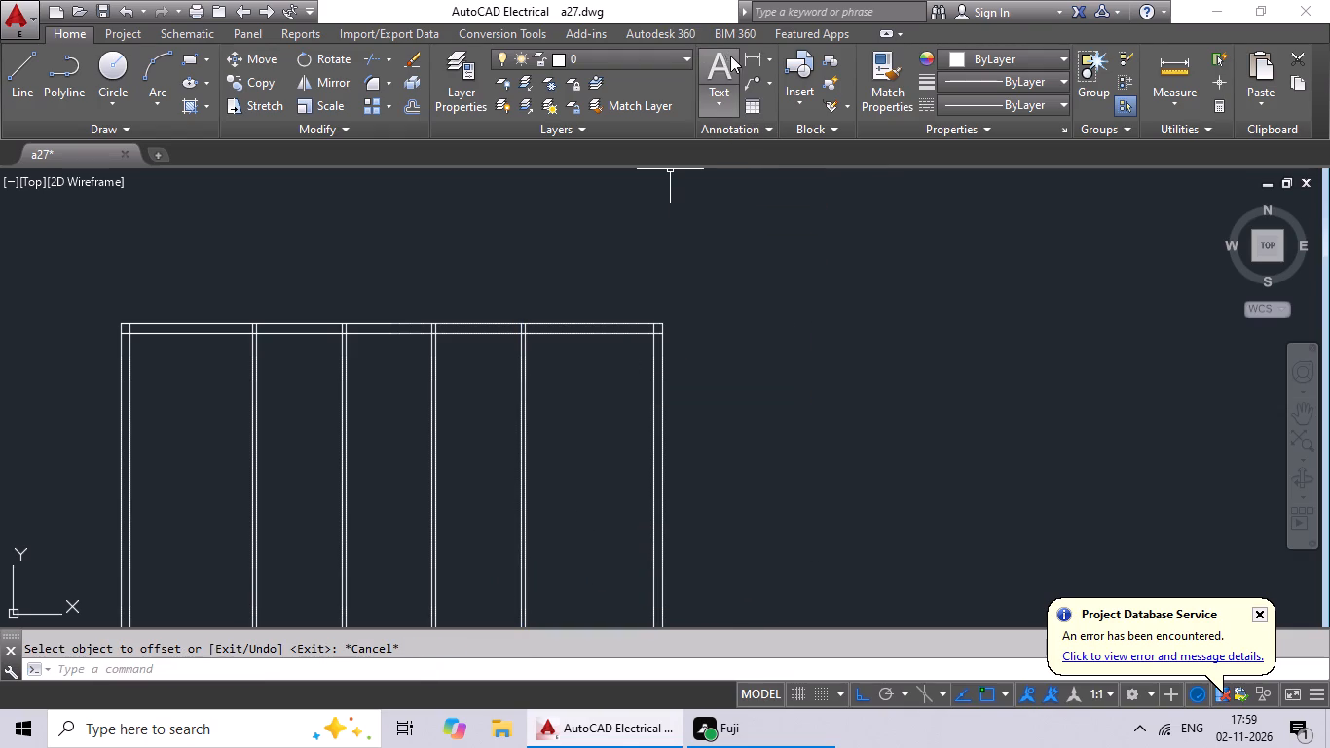
{"action": "left_click", "coordinate": [752, 53]}
{"action": "scroll", "coordinate": [546, 314], "scroll_direction": "up", "scroll_amount": 3}
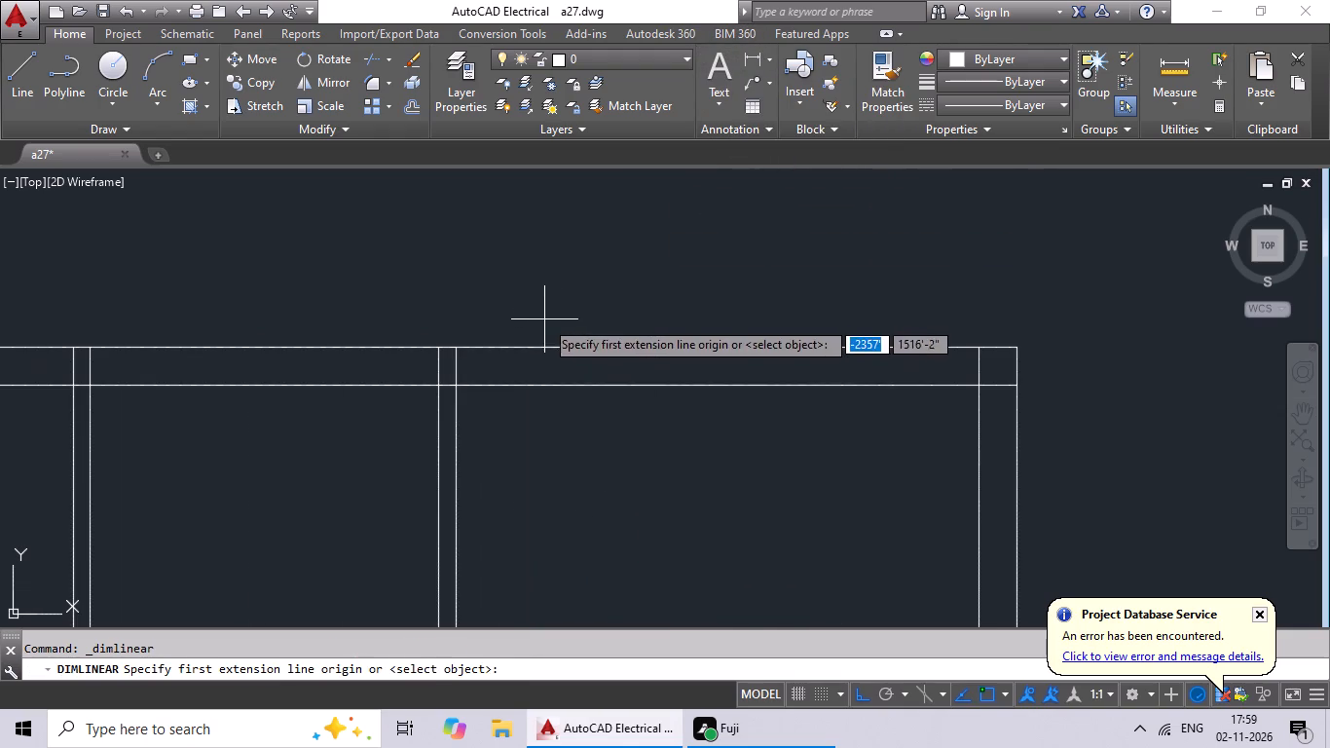
{"action": "left_click", "coordinate": [460, 390]}
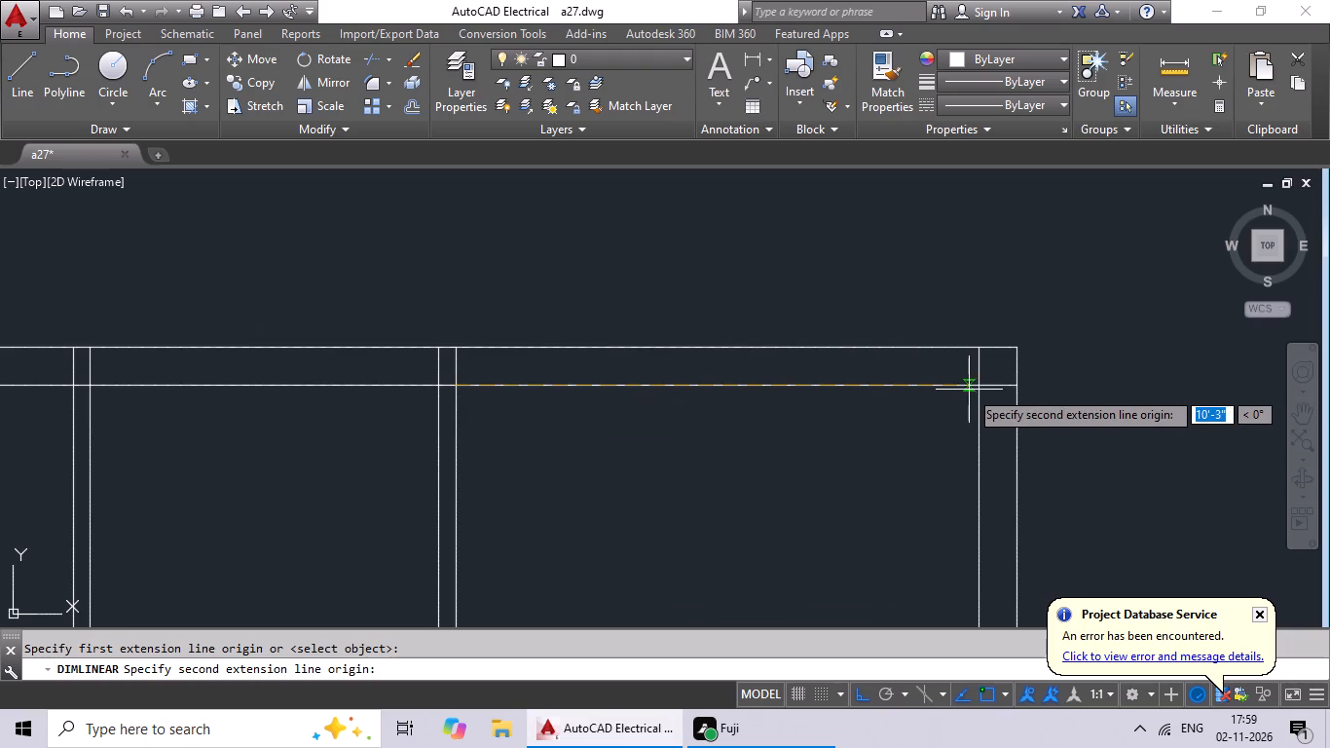
{"action": "left_click_drag", "start_coordinate": [983, 386], "coordinate": [979, 395]}
{"action": "scroll", "coordinate": [971, 411], "scroll_direction": "down", "scroll_amount": 1}
{"action": "middle_click_drag", "start_coordinate": [971, 409], "coordinate": [974, 341]}
{"action": "scroll", "coordinate": [963, 361], "scroll_direction": "down", "scroll_amount": 1}
{"action": "scroll", "coordinate": [951, 391], "scroll_direction": "up", "scroll_amount": 2}
{"action": "middle_click_drag", "start_coordinate": [932, 407], "coordinate": [910, 422]}
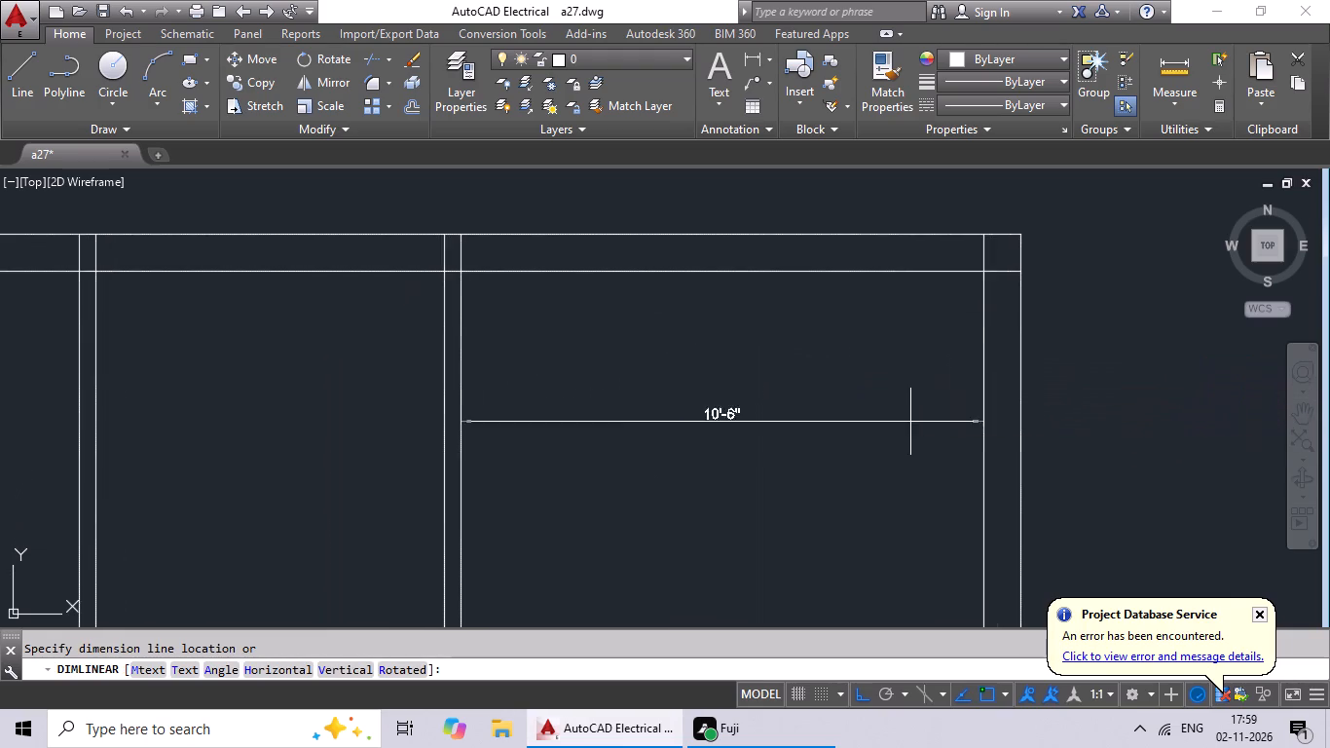
{"action": "scroll", "coordinate": [910, 419], "scroll_direction": "up", "scroll_amount": 2}
{"action": "scroll", "coordinate": [910, 419], "scroll_direction": "down", "scroll_amount": 2}
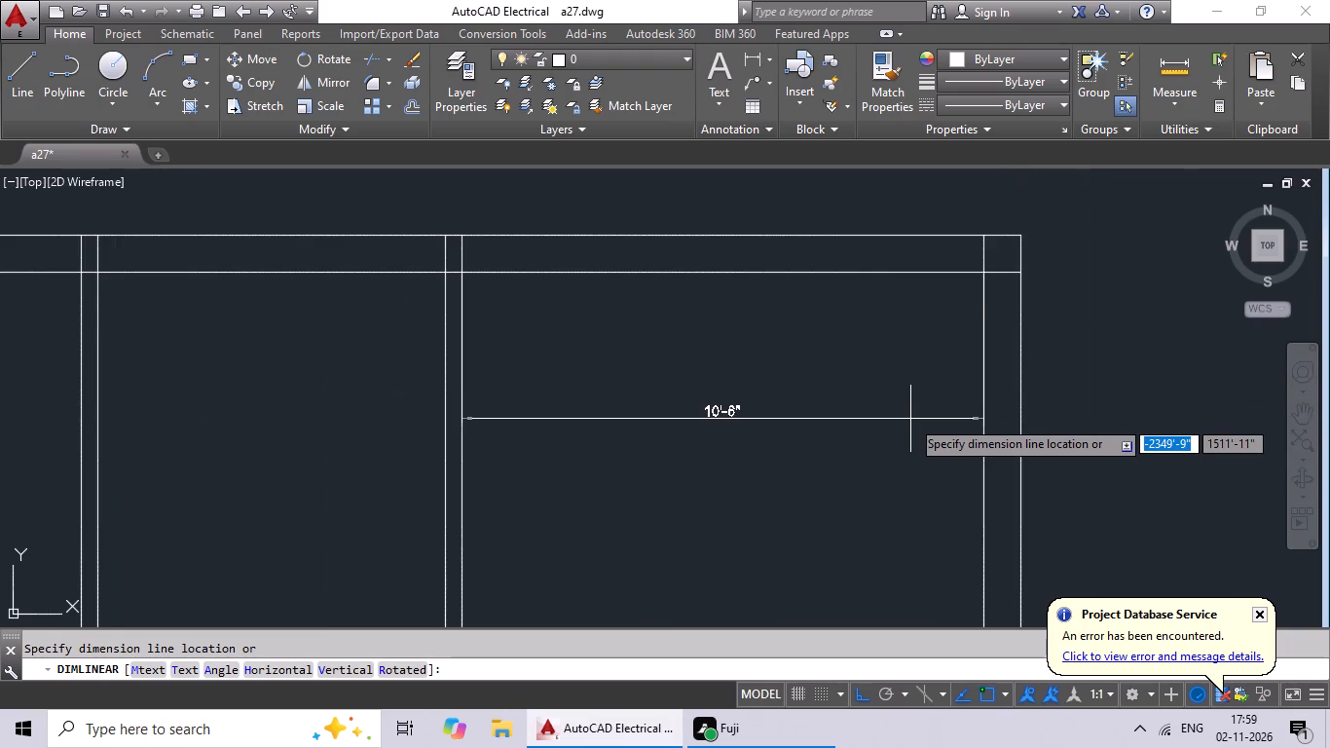
{"action": "middle_click_drag", "start_coordinate": [910, 419], "coordinate": [969, 391]}
{"action": "scroll", "coordinate": [956, 393], "scroll_direction": "up", "scroll_amount": 2}
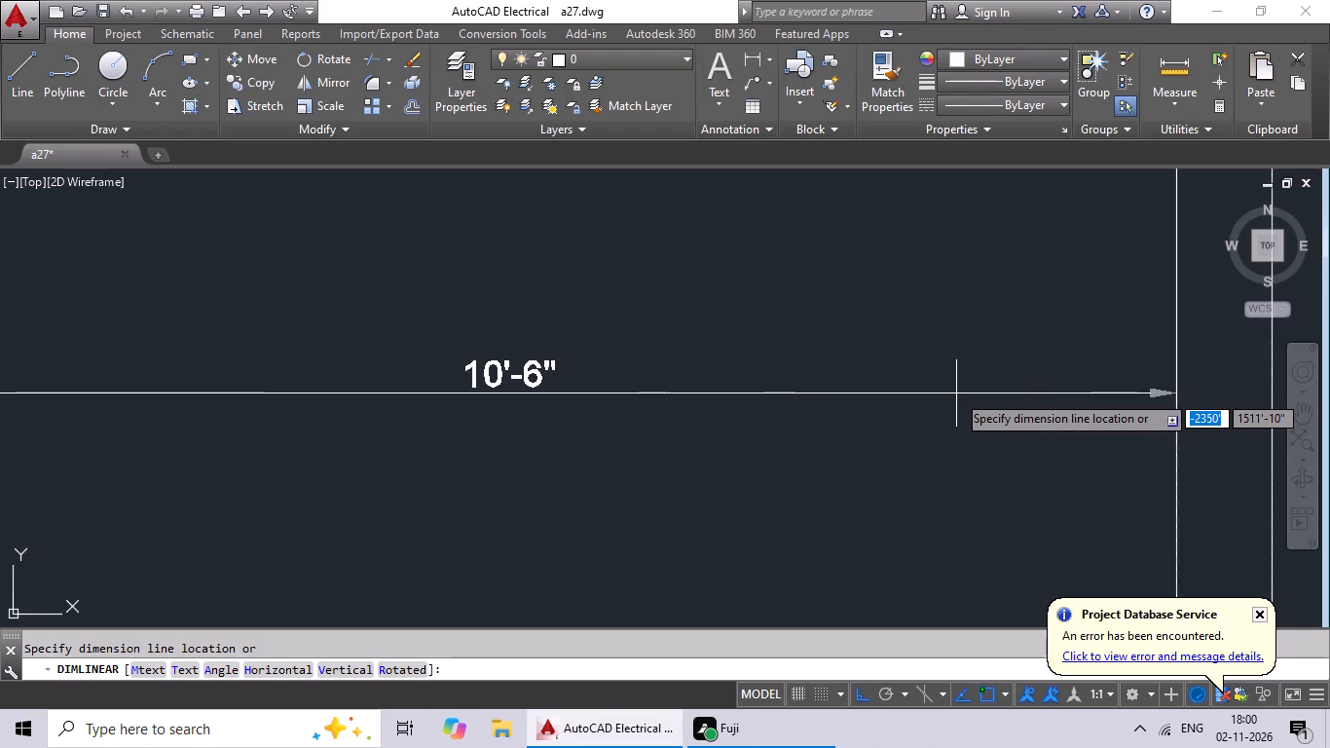
{"action": "scroll", "coordinate": [956, 393], "scroll_direction": "down", "scroll_amount": 5}
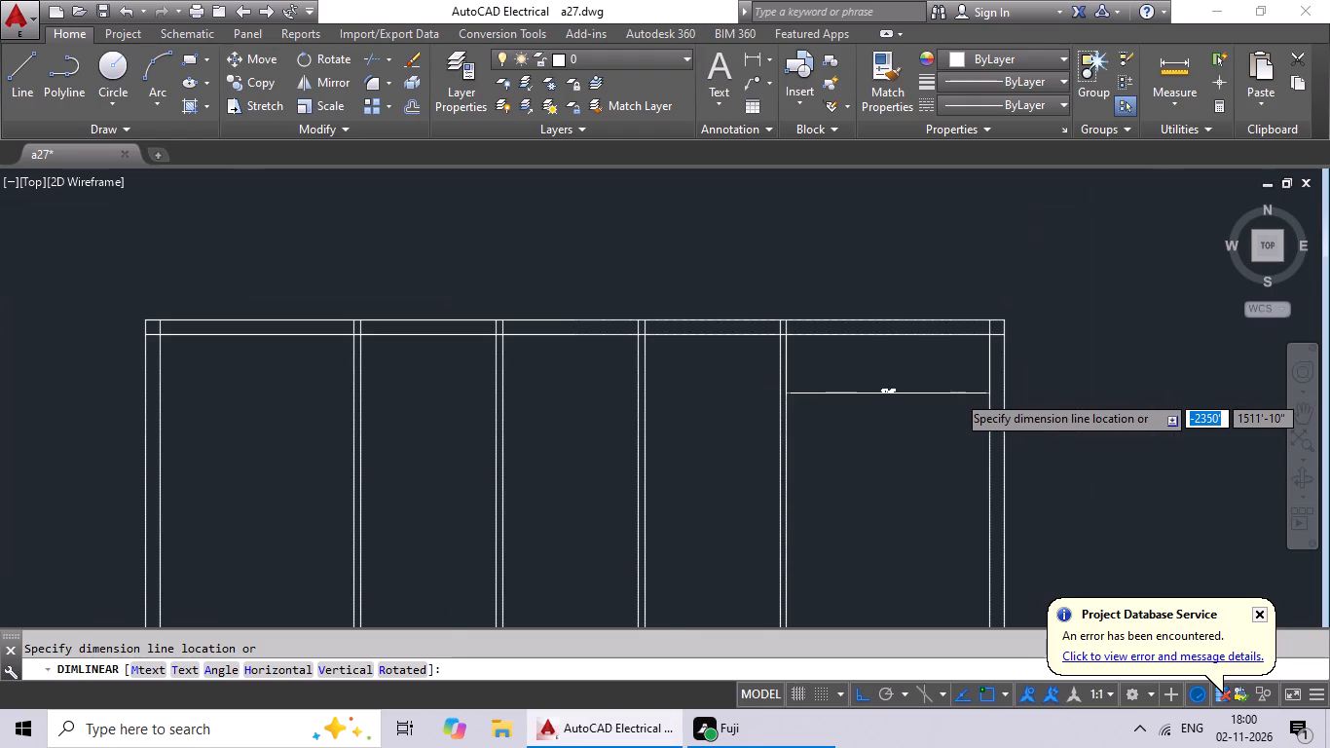
{"action": "middle_click_drag", "start_coordinate": [953, 393], "coordinate": [833, 368]}
{"action": "scroll", "coordinate": [833, 368], "scroll_direction": "up", "scroll_amount": 3}
{"action": "key", "text": "Escape"}
{"action": "key", "text": "Escape"}
Delete all four vertical partition walls, keeping only the outer walls.
{"action": "scroll", "coordinate": [829, 385], "scroll_direction": "down", "scroll_amount": 2}
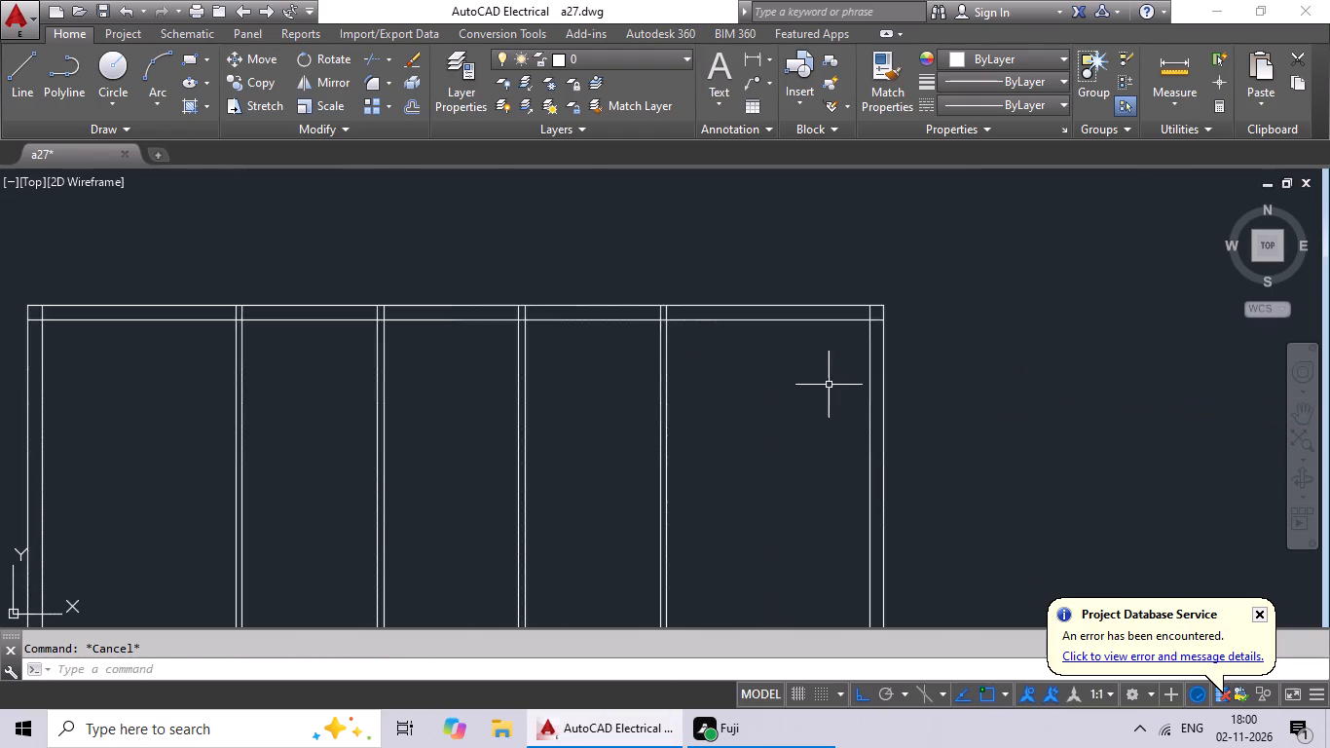
{"action": "middle_click_drag", "start_coordinate": [829, 385], "coordinate": [915, 299]}
{"action": "left_click_drag", "start_coordinate": [881, 345], "coordinate": [274, 419]}
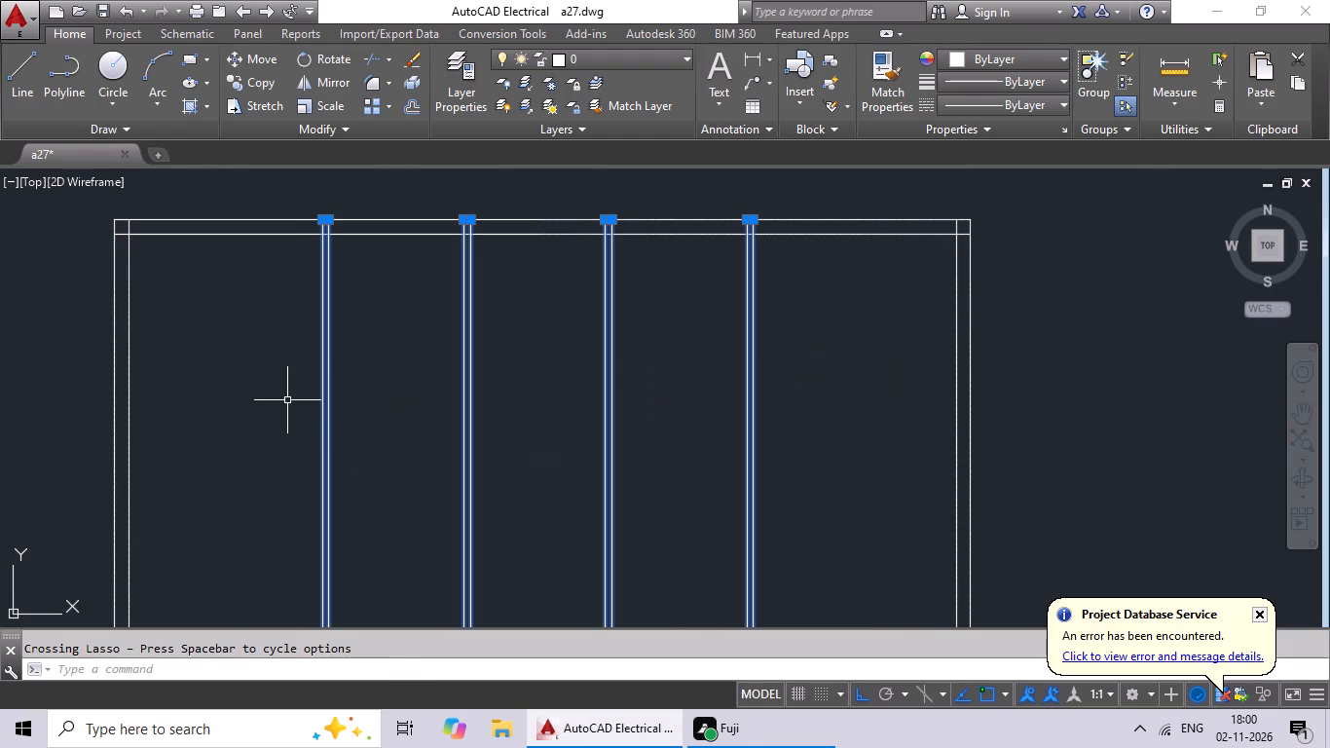
{"action": "key", "text": "Delete"}
{"action": "scroll", "coordinate": [325, 390], "scroll_direction": "down", "scroll_amount": 2}
{"action": "middle_click_drag", "start_coordinate": [335, 376], "coordinate": [445, 329]}
{"action": "key", "text": "Escape"}
{"action": "key", "text": "Escape"}
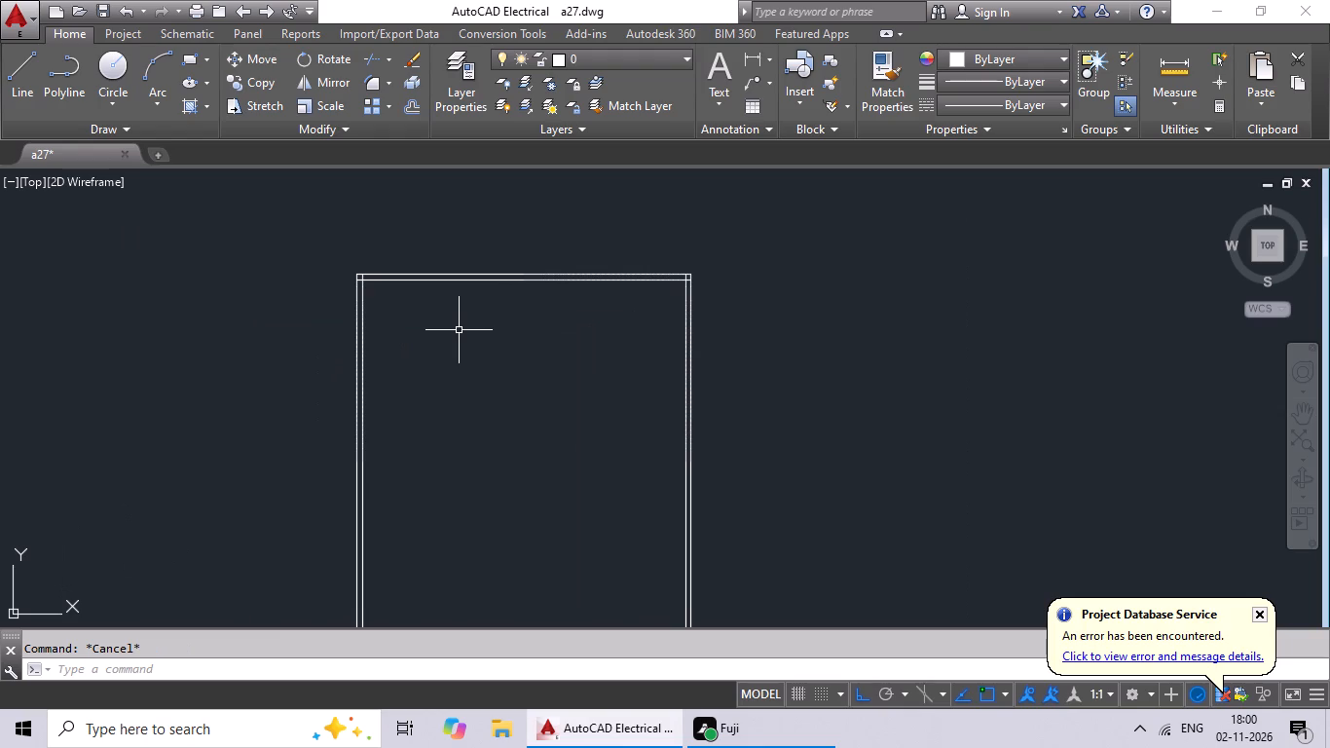
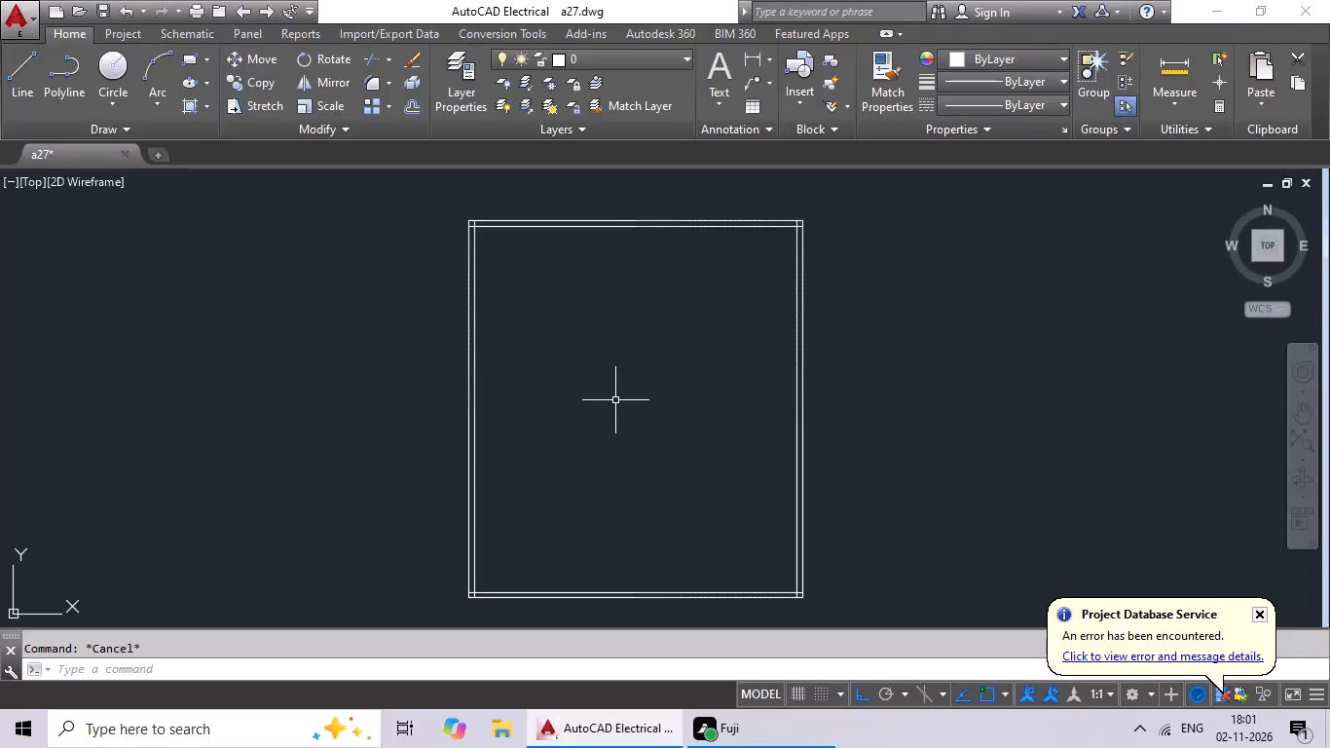
Offset the left outer wall's inner line 10' to the right to start the first partition wall.
{"action": "key", "text": "Escape"}
{"action": "key", "text": "Escape"}
{"action": "key", "text": "Escape"}
{"action": "key", "text": "Escape"}
{"action": "key", "text": "Escape"}
{"action": "key", "text": "Escape"}
{"action": "key", "text": "Escape"}
{"action": "key", "text": "o"}
{"action": "key", "text": "Return"}
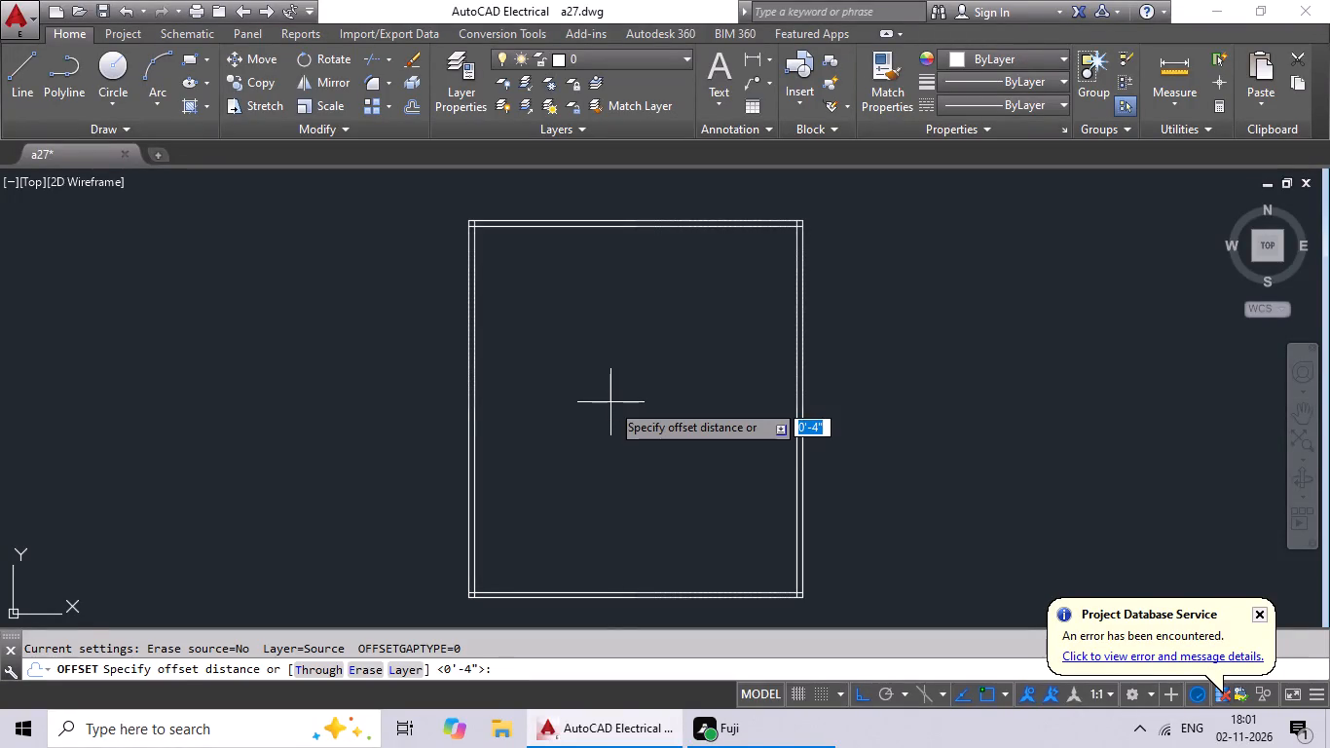
{"action": "type", "text": "10'"}
{"action": "key", "text": "Return"}
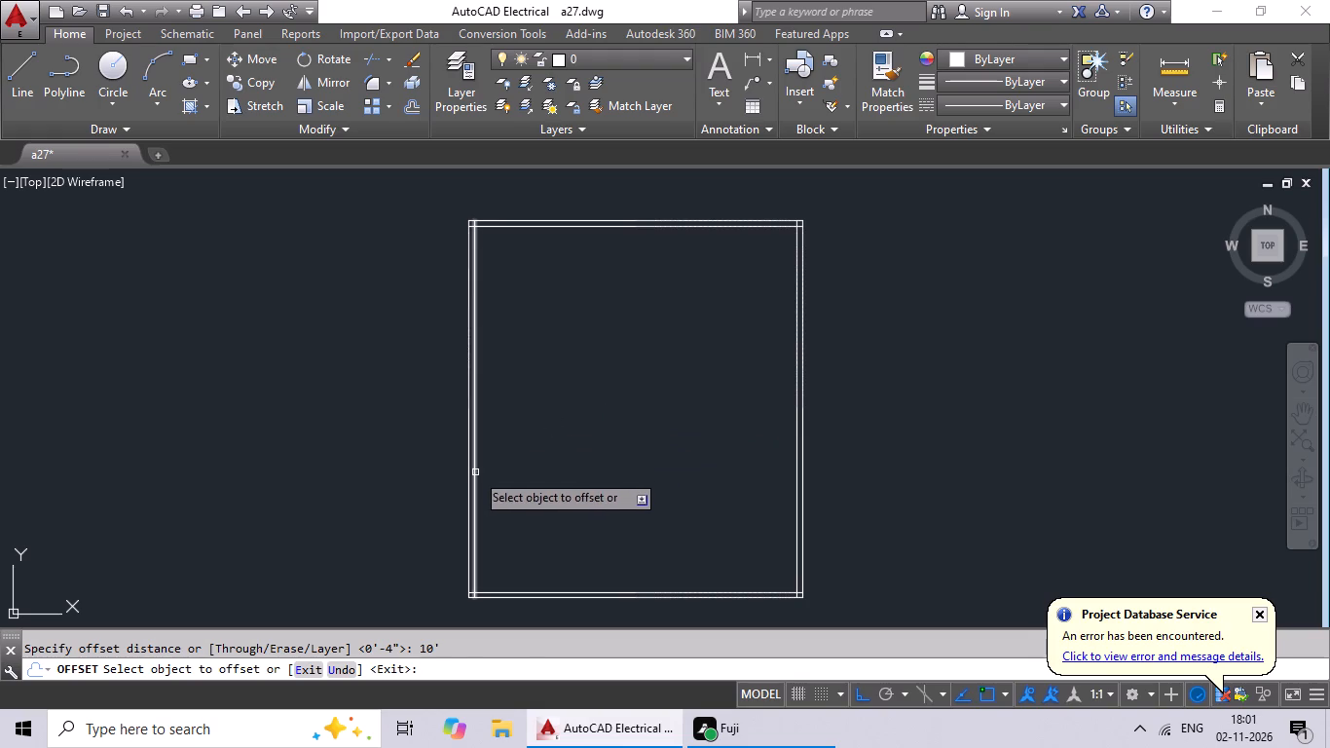
{"action": "left_click_drag", "start_coordinate": [475, 472], "coordinate": [549, 476]}
{"action": "left_click", "coordinate": [580, 463]}
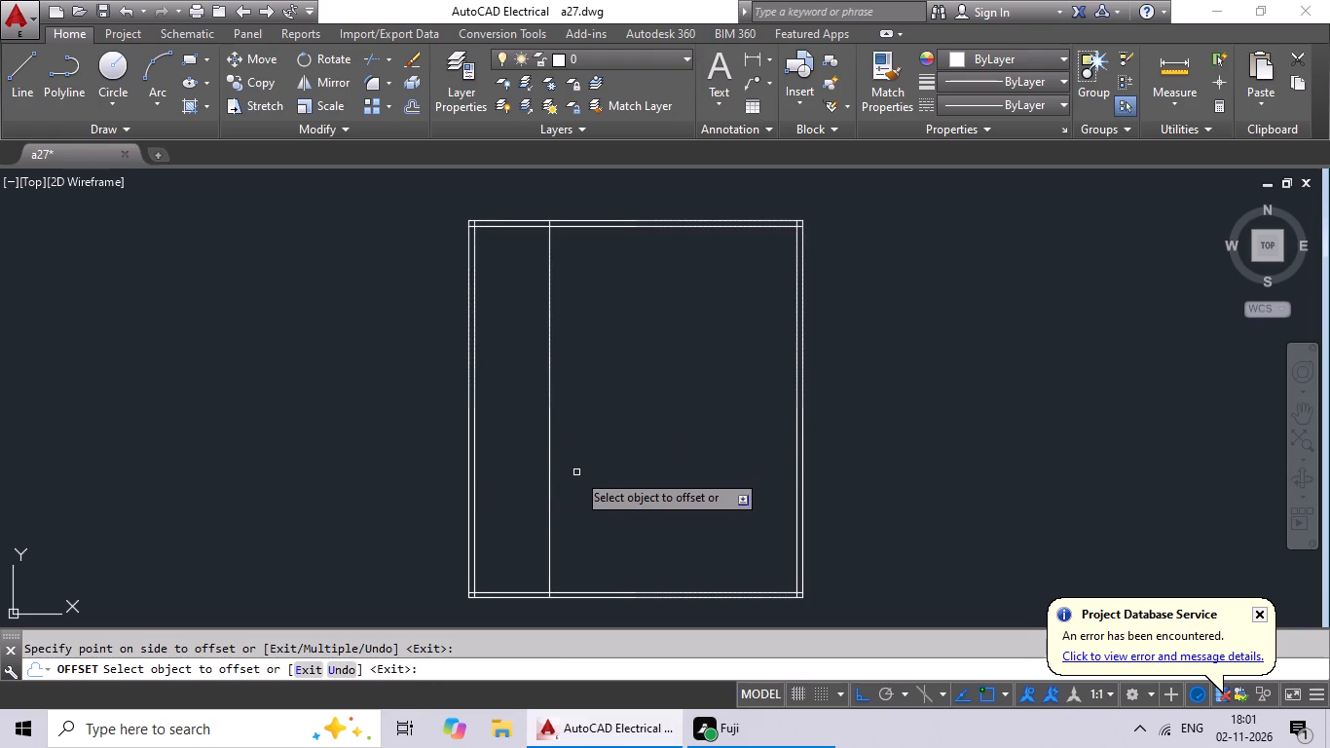
{"action": "key", "text": "Escape"}
{"action": "key", "text": "Escape"}
{"action": "key", "text": "Escape"}
{"action": "key", "text": "Escape"}
{"action": "key", "text": "Escape"}
{"action": "key", "text": "Escape"}
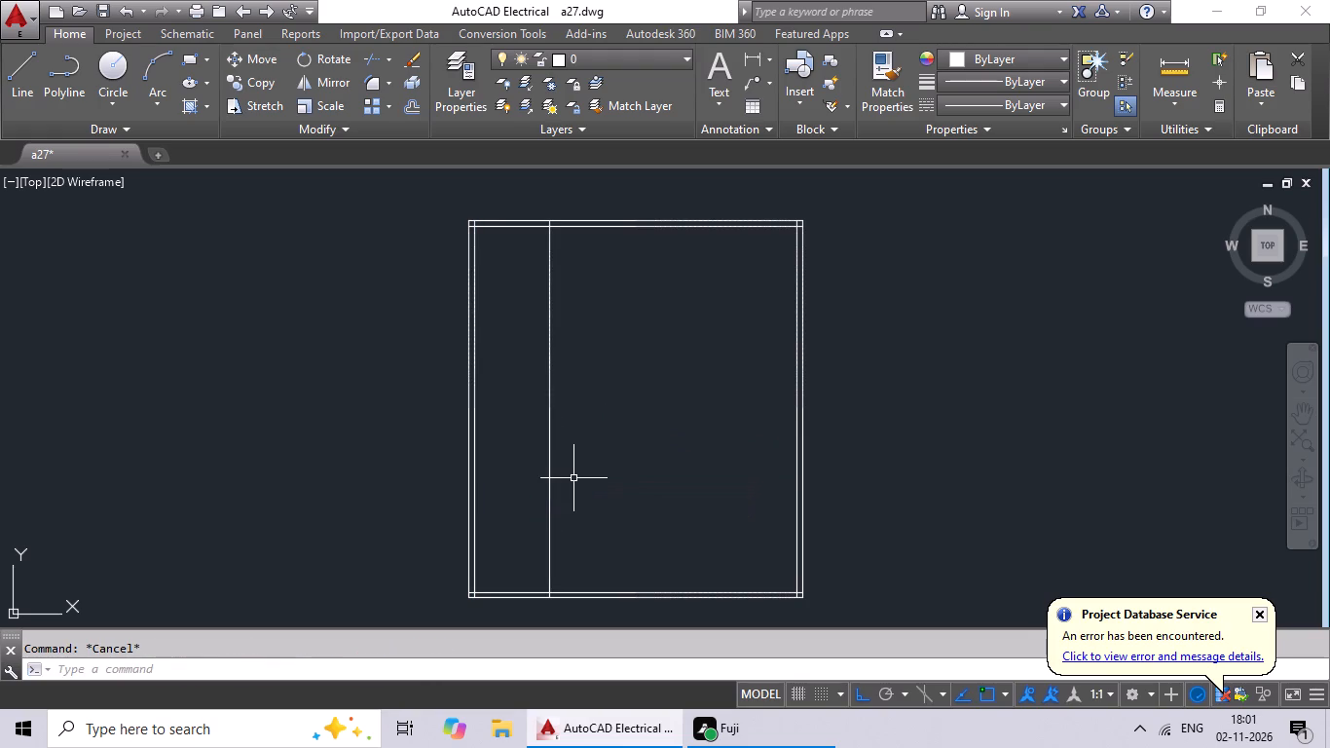
{"action": "key", "text": "Escape"}
{"action": "key", "text": "Escape"}
Offset the first partition wall's single line 6" to the right to give the wall its thickness.
{"action": "key", "text": "o"}
{"action": "key", "text": "Return"}
{"action": "type", "text": "6\""}
{"action": "key", "text": "Return"}
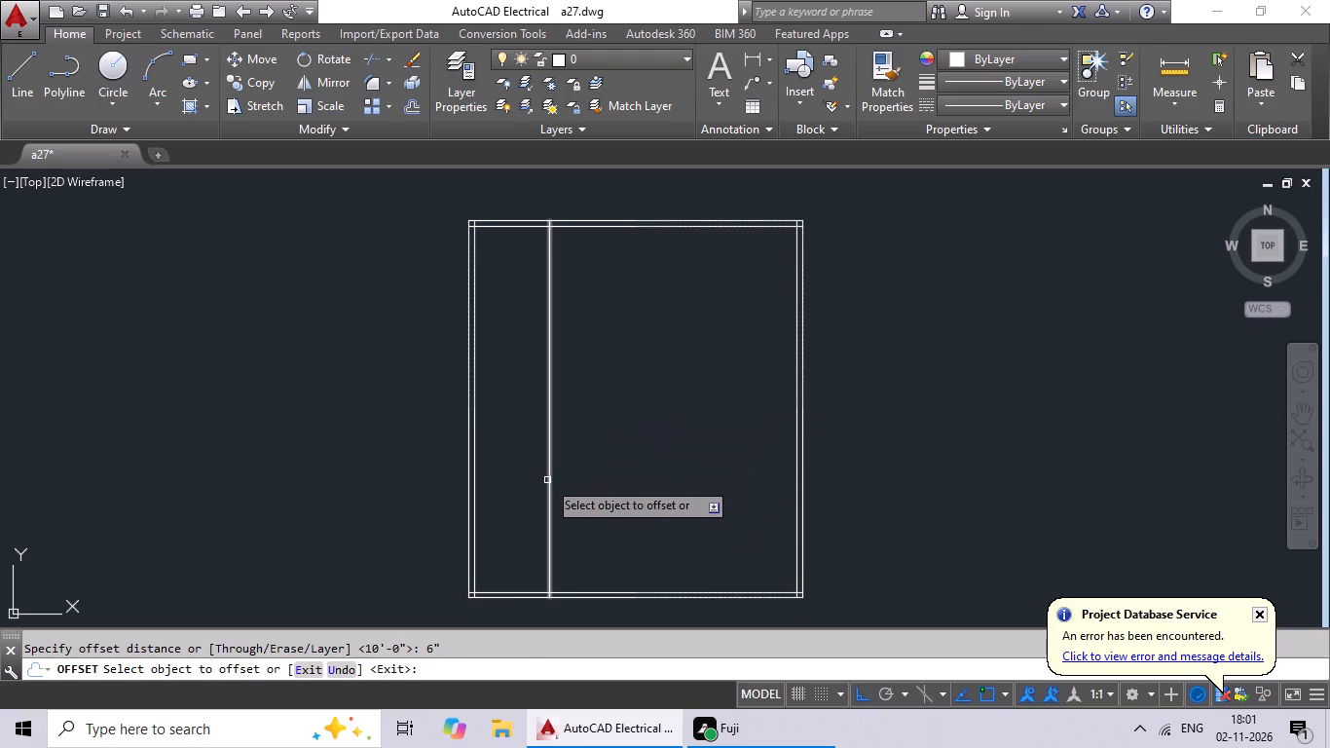
{"action": "left_click", "coordinate": [547, 480]}
{"action": "left_click", "coordinate": [594, 455]}
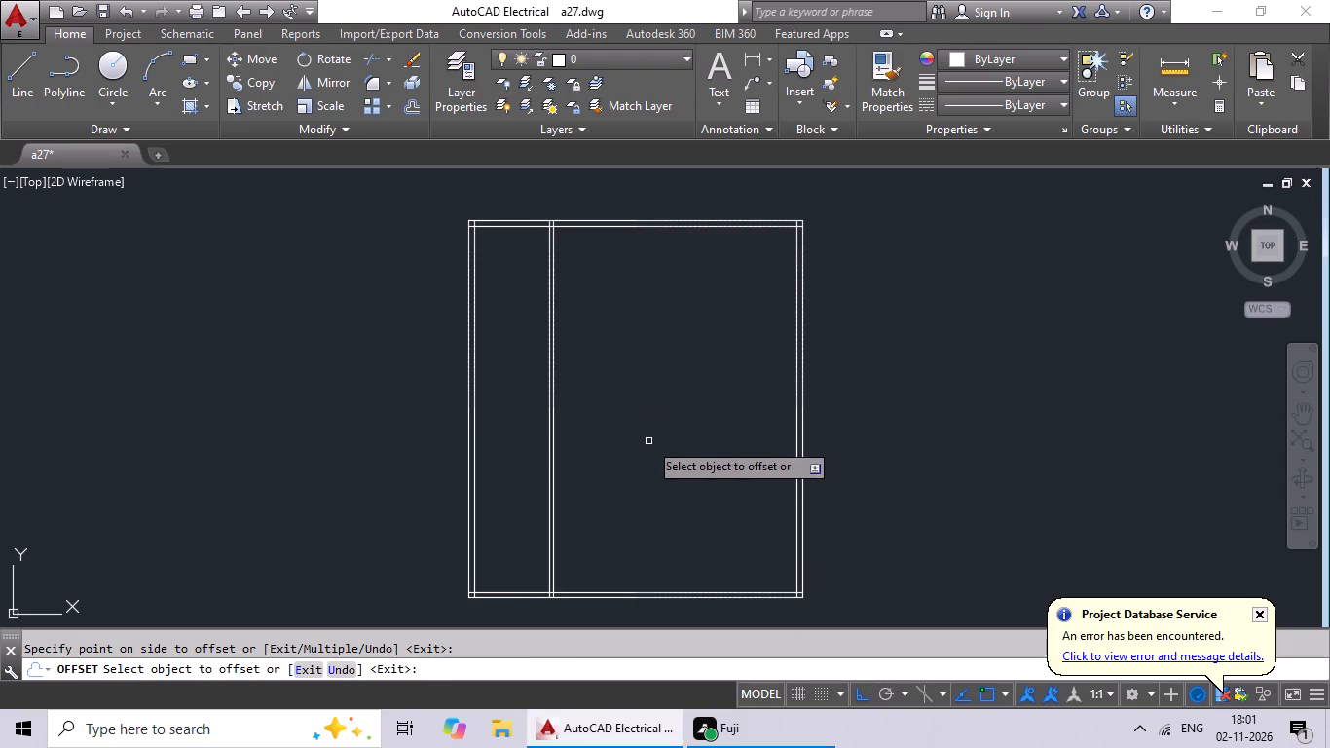
{"action": "key", "text": "Escape"}
{"action": "key", "text": "Escape"}
{"action": "key", "text": "Escape"}
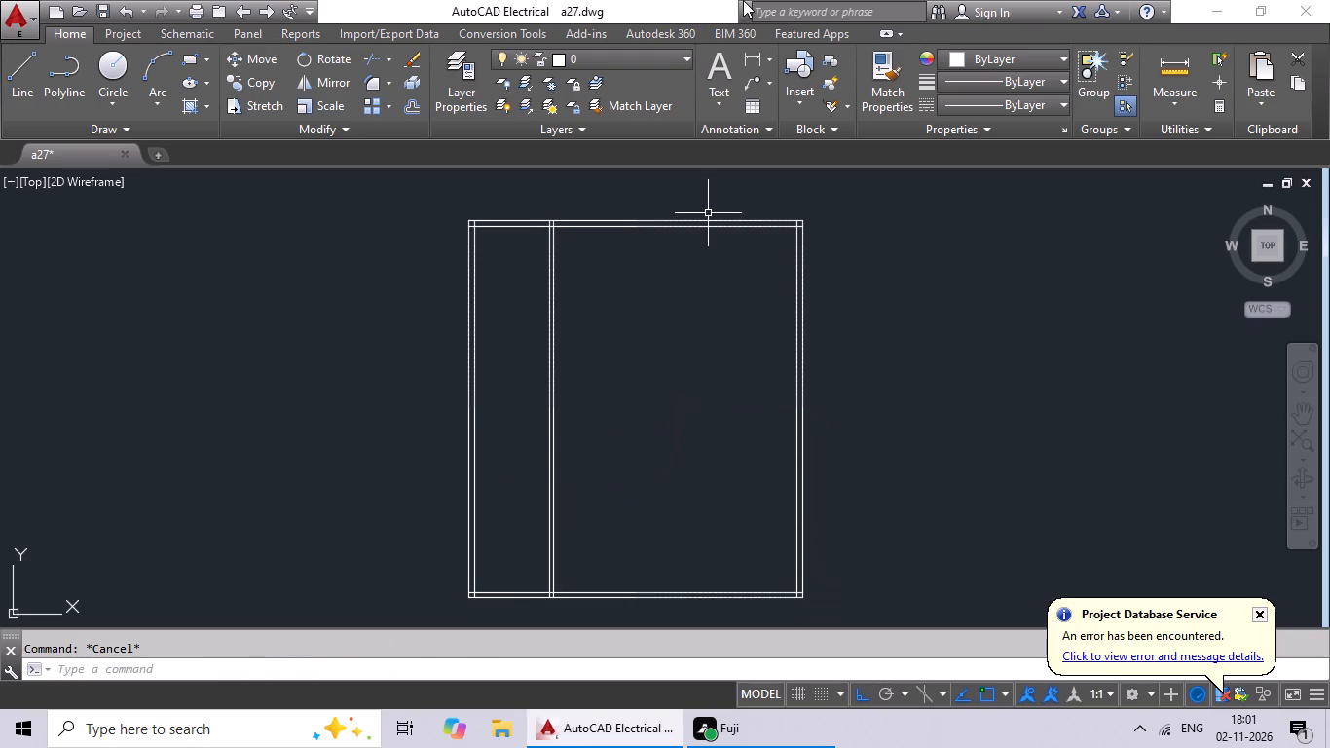
Offset the right line of the first partition wall 7' to the right to start the second partition wall.
{"action": "key", "text": "o"}
{"action": "key", "text": "Return"}
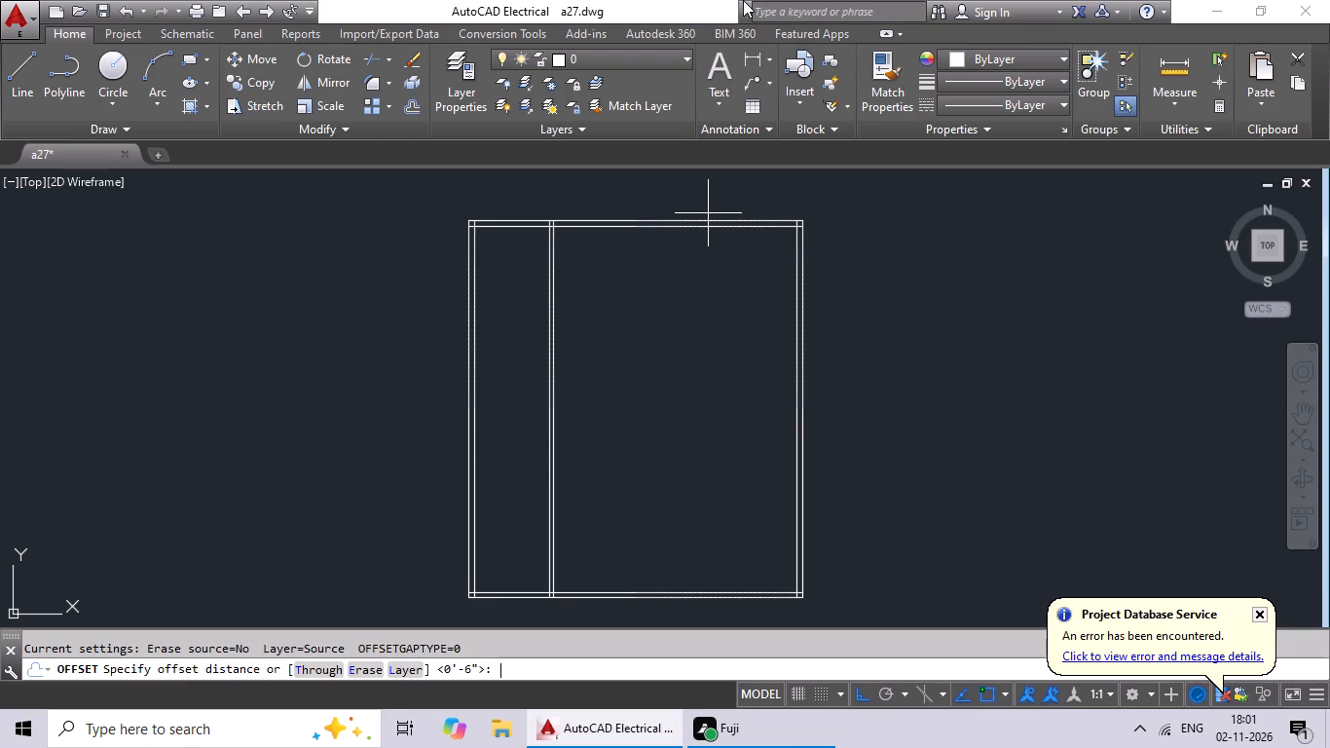
{"action": "type", "text": "7'"}
{"action": "key", "text": "Return"}
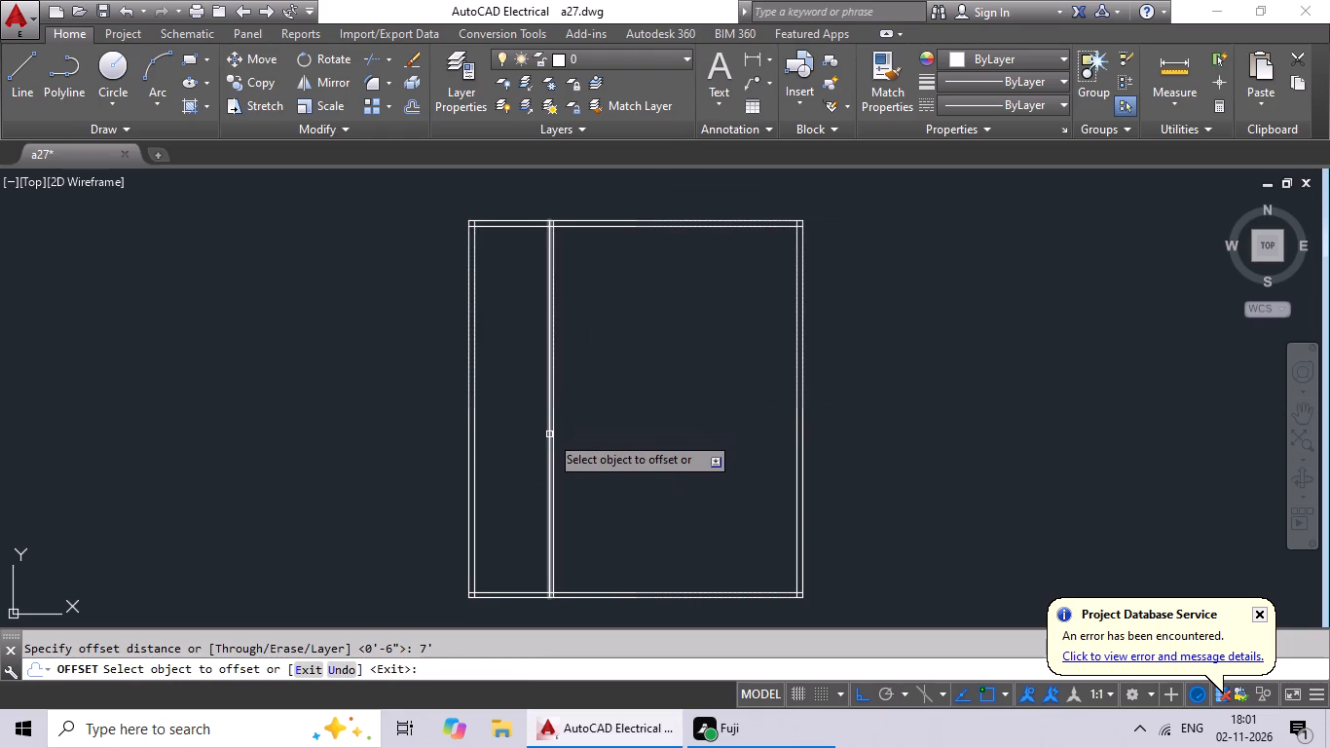
{"action": "left_click_drag", "start_coordinate": [551, 447], "coordinate": [605, 428]}
{"action": "left_click", "coordinate": [731, 400]}
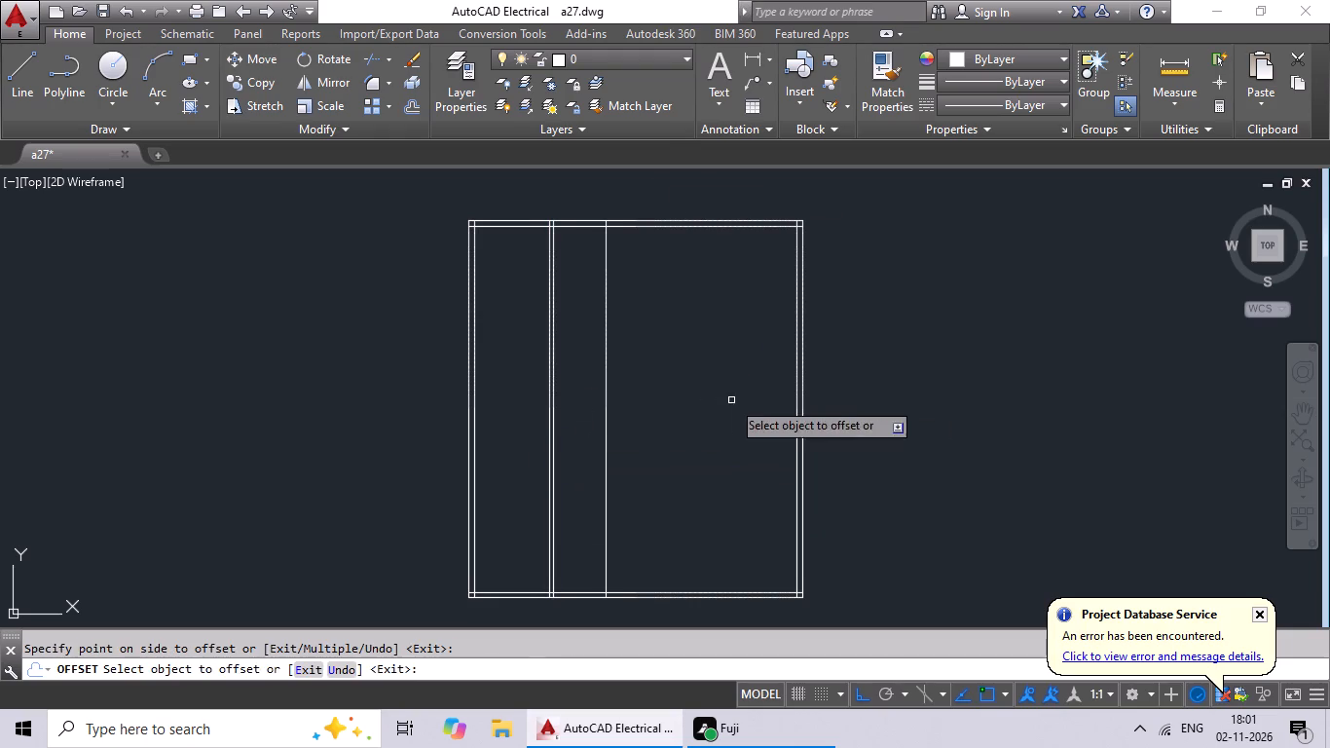
{"action": "key", "text": "Escape"}
{"action": "key", "text": "Escape"}
Offset the second partition wall's single line 6" to the right to give the wall its thickness.
{"action": "key", "text": "o"}
{"action": "key", "text": "Return"}
{"action": "type", "text": "6\""}
{"action": "key", "text": "Return"}
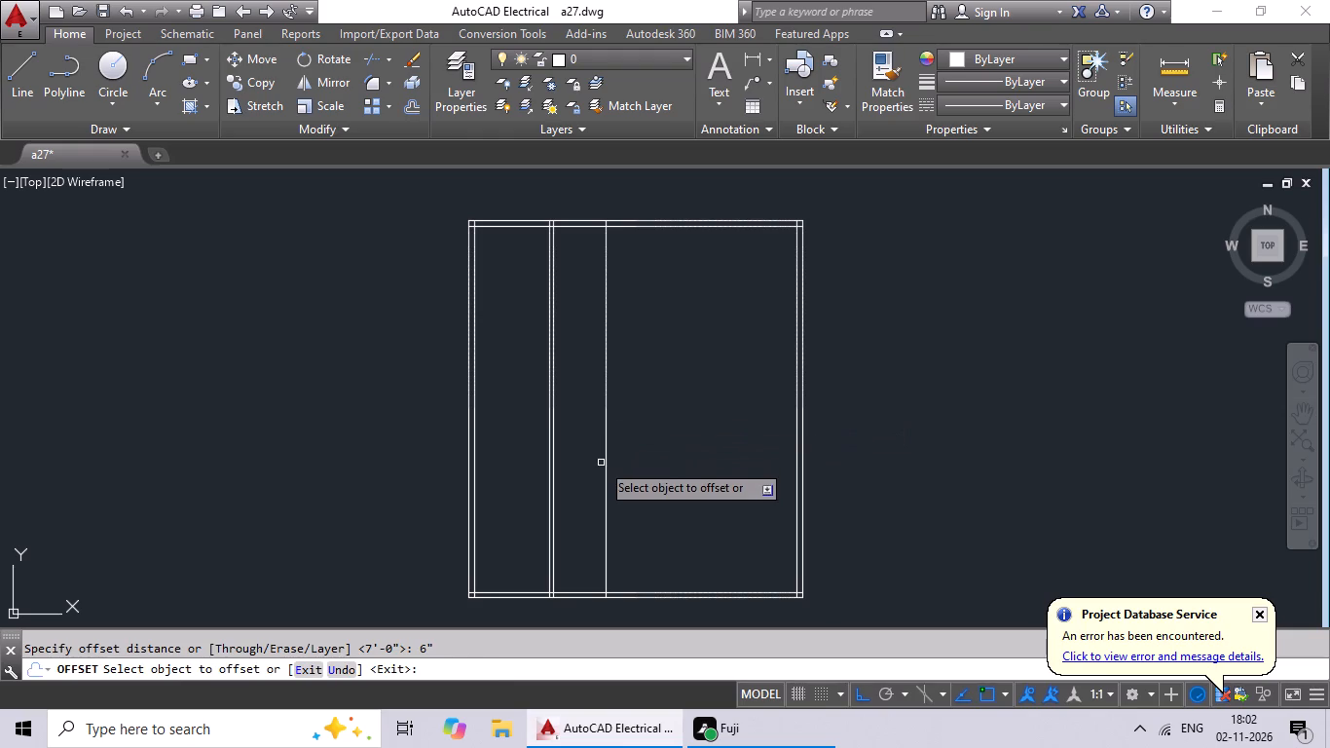
{"action": "left_click", "coordinate": [610, 458]}
{"action": "left_click_drag", "start_coordinate": [606, 464], "coordinate": [618, 464]}
{"action": "left_click", "coordinate": [684, 446]}
{"action": "key", "text": "Escape"}
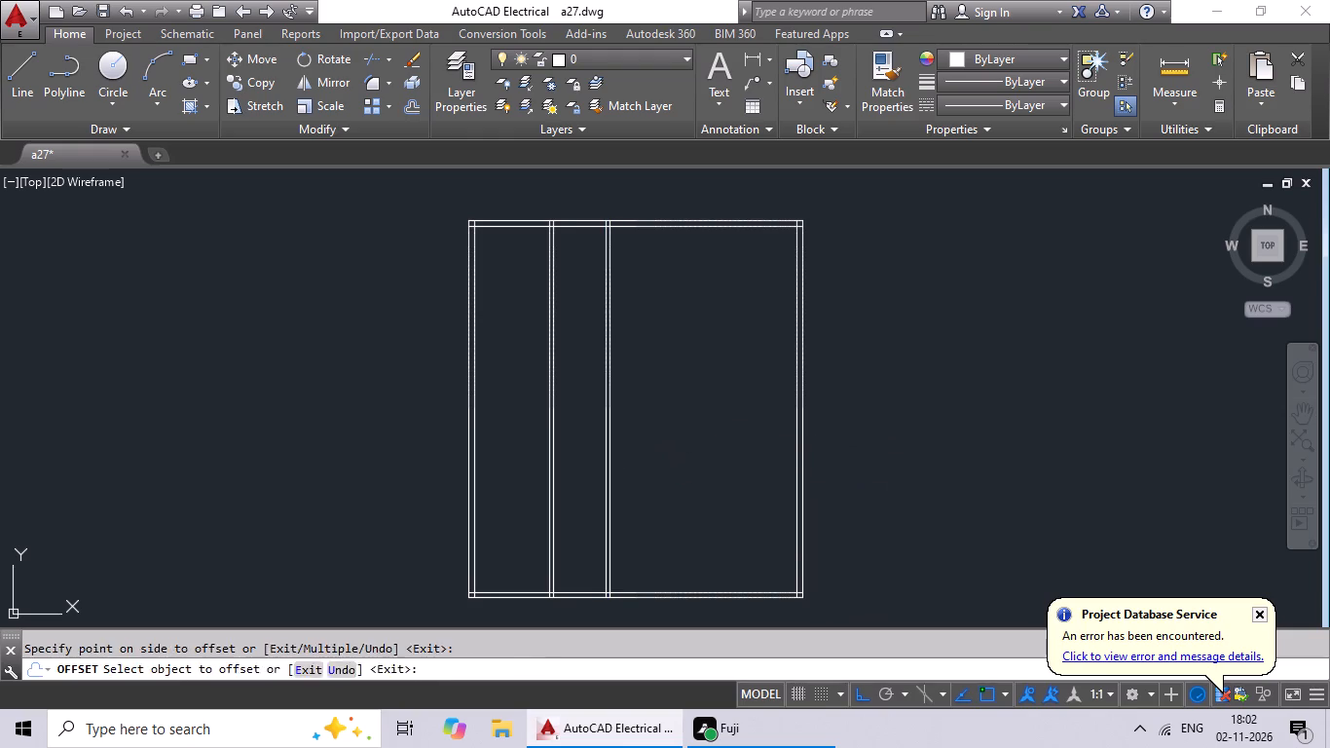
{"action": "key", "text": "Escape"}
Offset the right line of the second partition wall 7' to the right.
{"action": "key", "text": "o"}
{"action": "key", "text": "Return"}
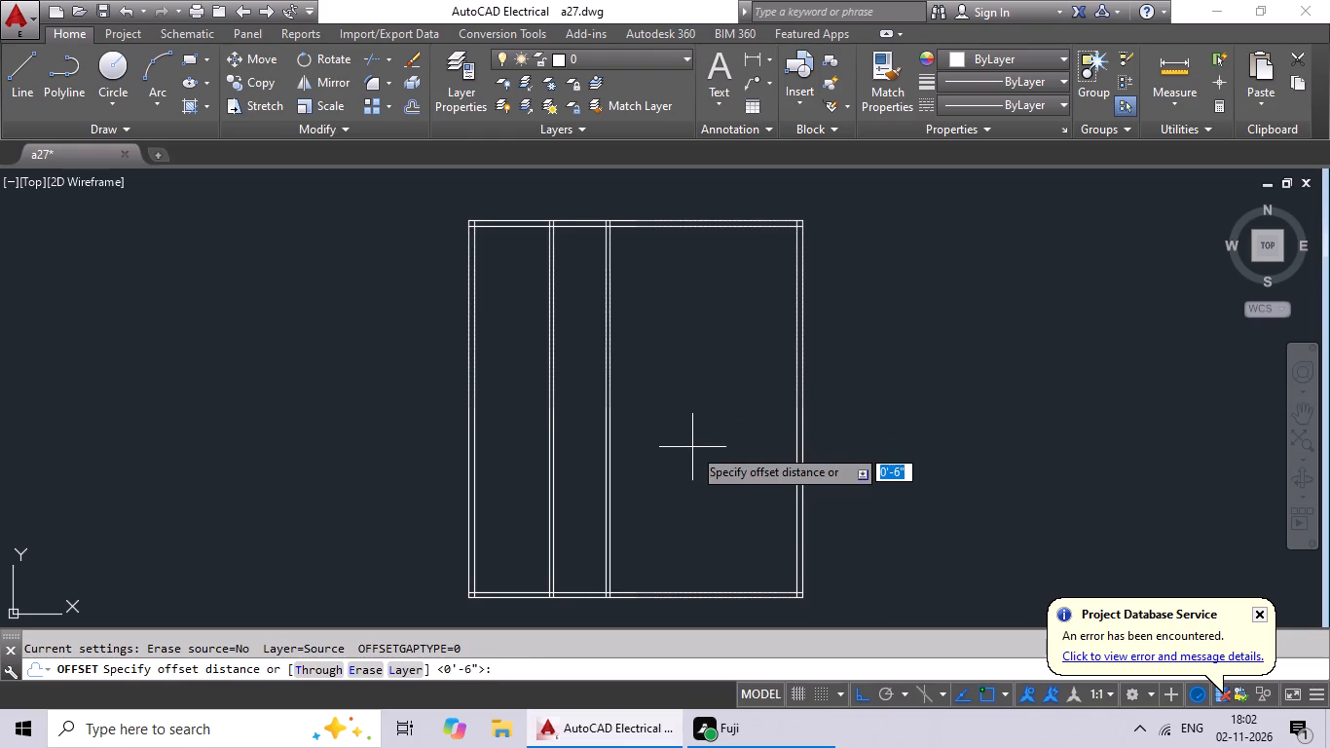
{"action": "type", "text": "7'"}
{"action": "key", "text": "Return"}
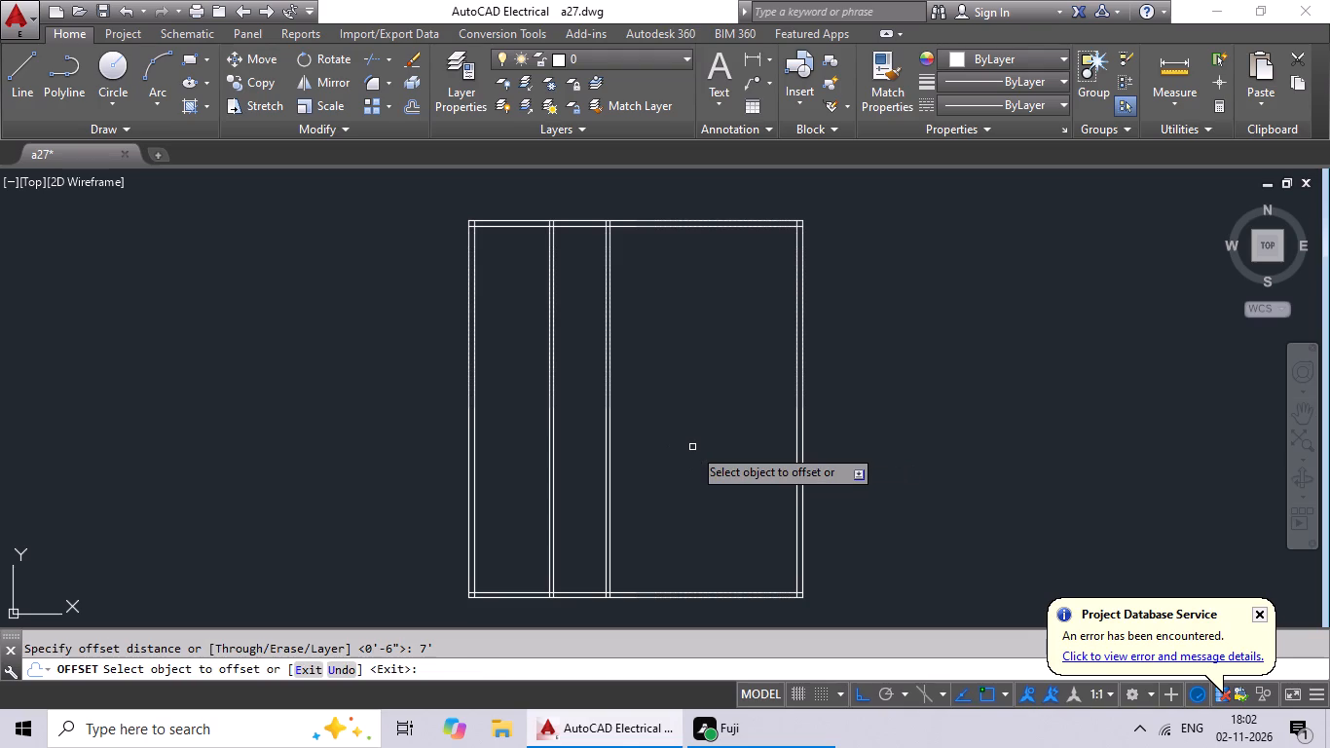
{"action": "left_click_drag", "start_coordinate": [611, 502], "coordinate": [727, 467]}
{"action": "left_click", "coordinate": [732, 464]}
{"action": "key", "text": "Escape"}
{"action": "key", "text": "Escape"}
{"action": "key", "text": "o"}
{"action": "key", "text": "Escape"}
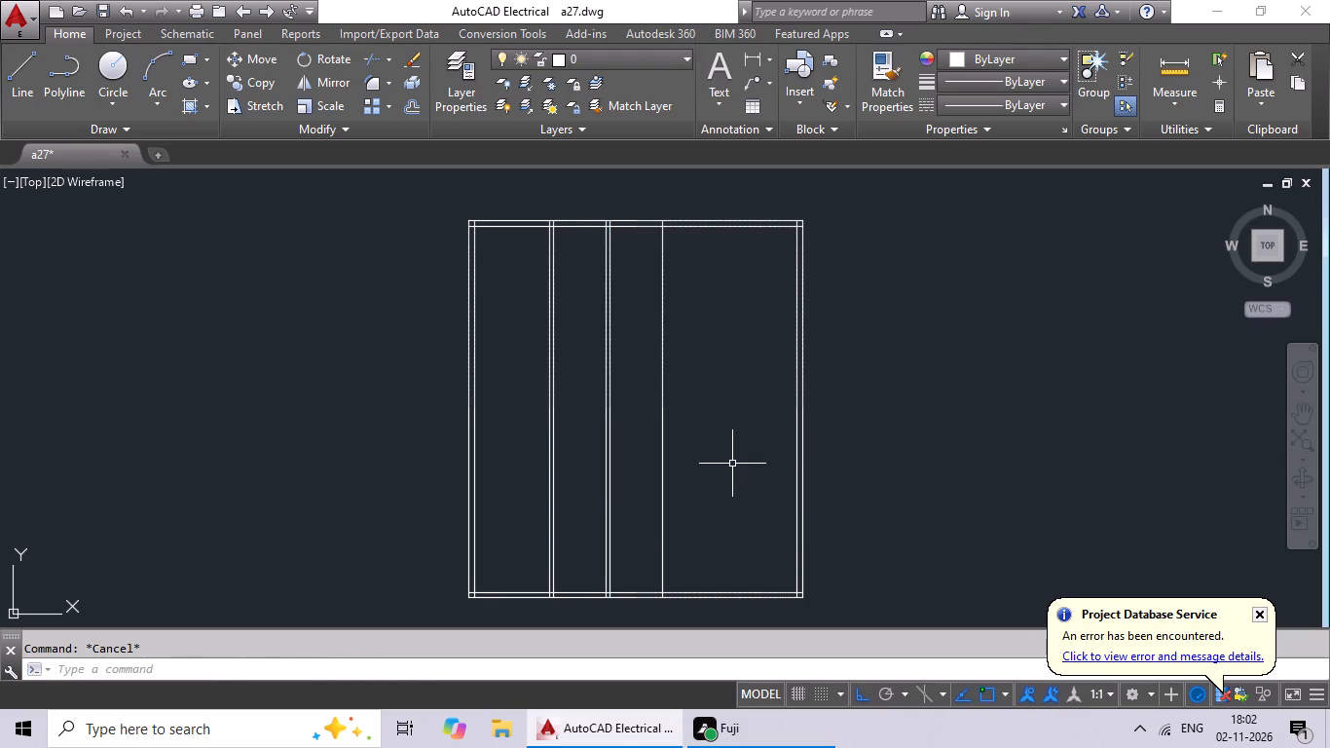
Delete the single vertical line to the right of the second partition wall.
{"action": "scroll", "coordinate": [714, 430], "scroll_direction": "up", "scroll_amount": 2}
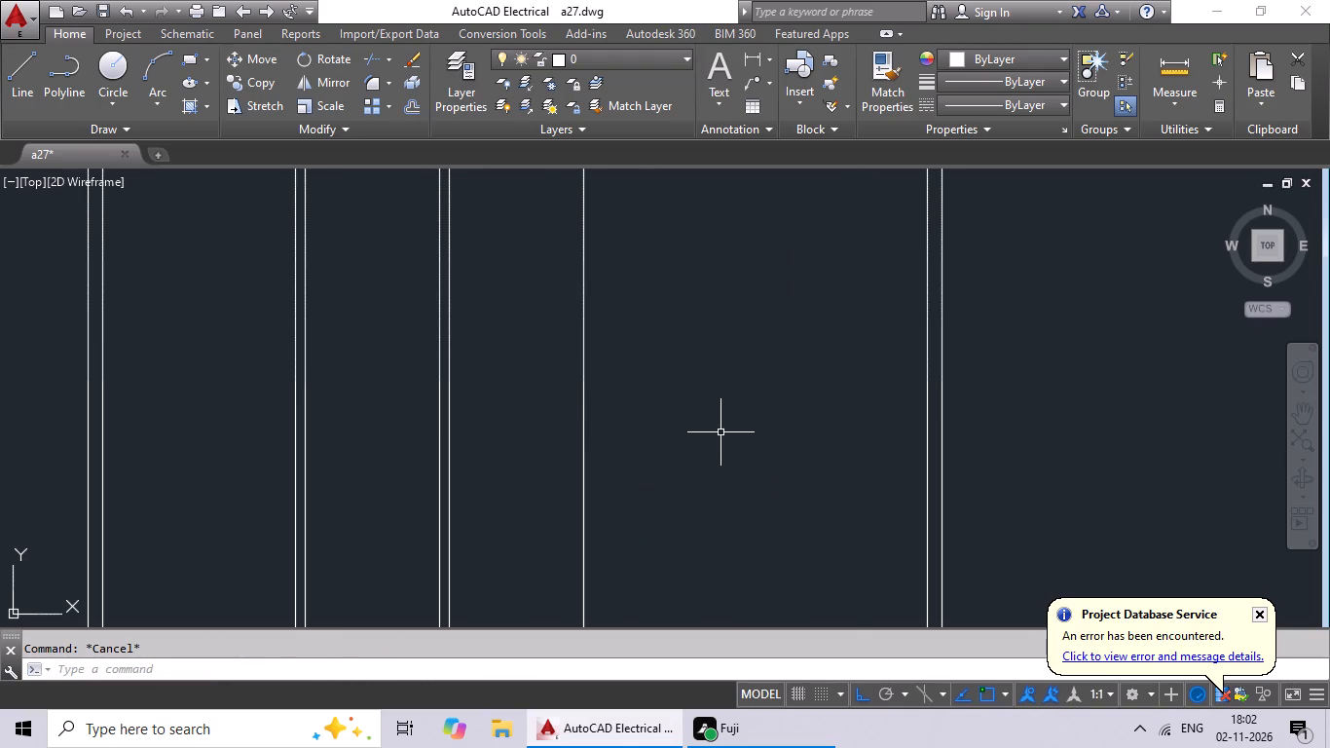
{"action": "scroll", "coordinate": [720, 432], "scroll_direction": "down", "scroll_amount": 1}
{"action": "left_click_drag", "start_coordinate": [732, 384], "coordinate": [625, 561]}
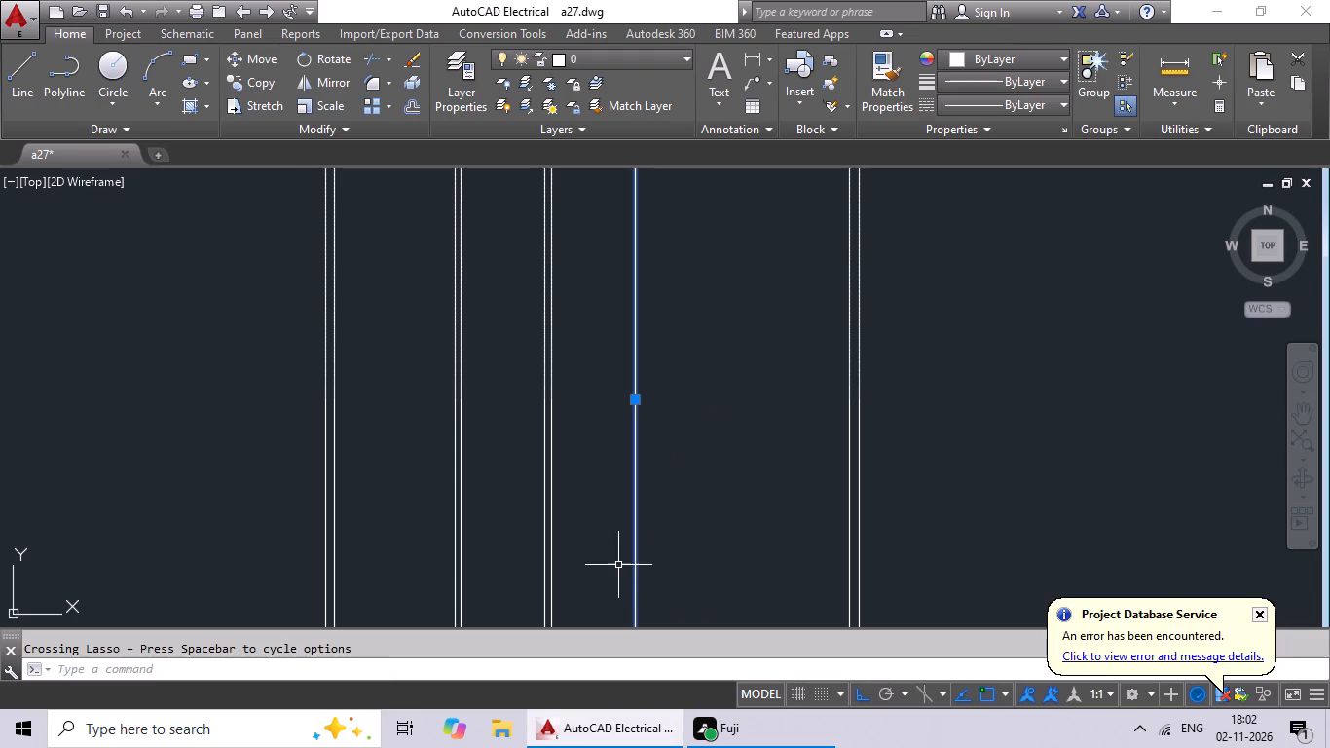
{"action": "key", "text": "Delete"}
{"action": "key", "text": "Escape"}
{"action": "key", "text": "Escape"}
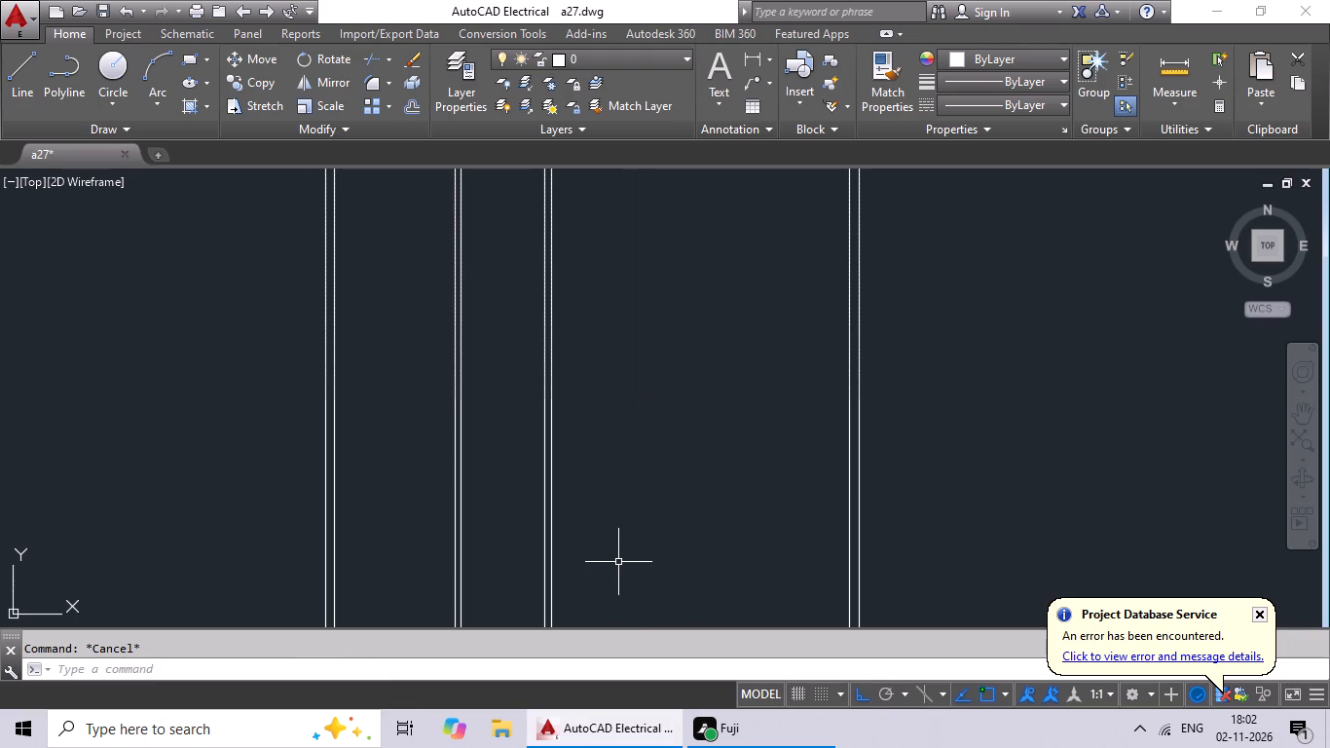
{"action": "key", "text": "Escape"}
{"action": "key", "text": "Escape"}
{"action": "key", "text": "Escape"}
Offset the right outer wall's inner line 10' to the left to start the rightmost partition wall.
{"action": "key", "text": "o"}
{"action": "key", "text": "Return"}
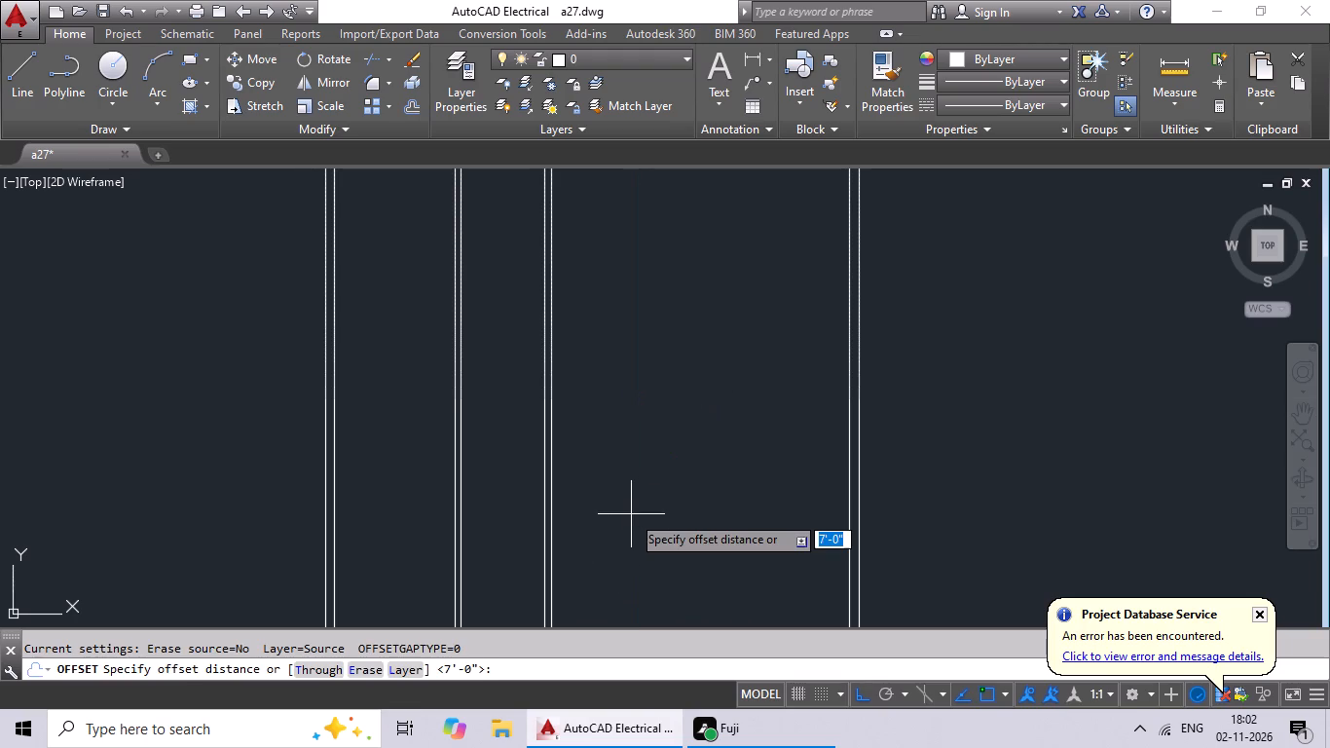
{"action": "type", "text": "10'"}
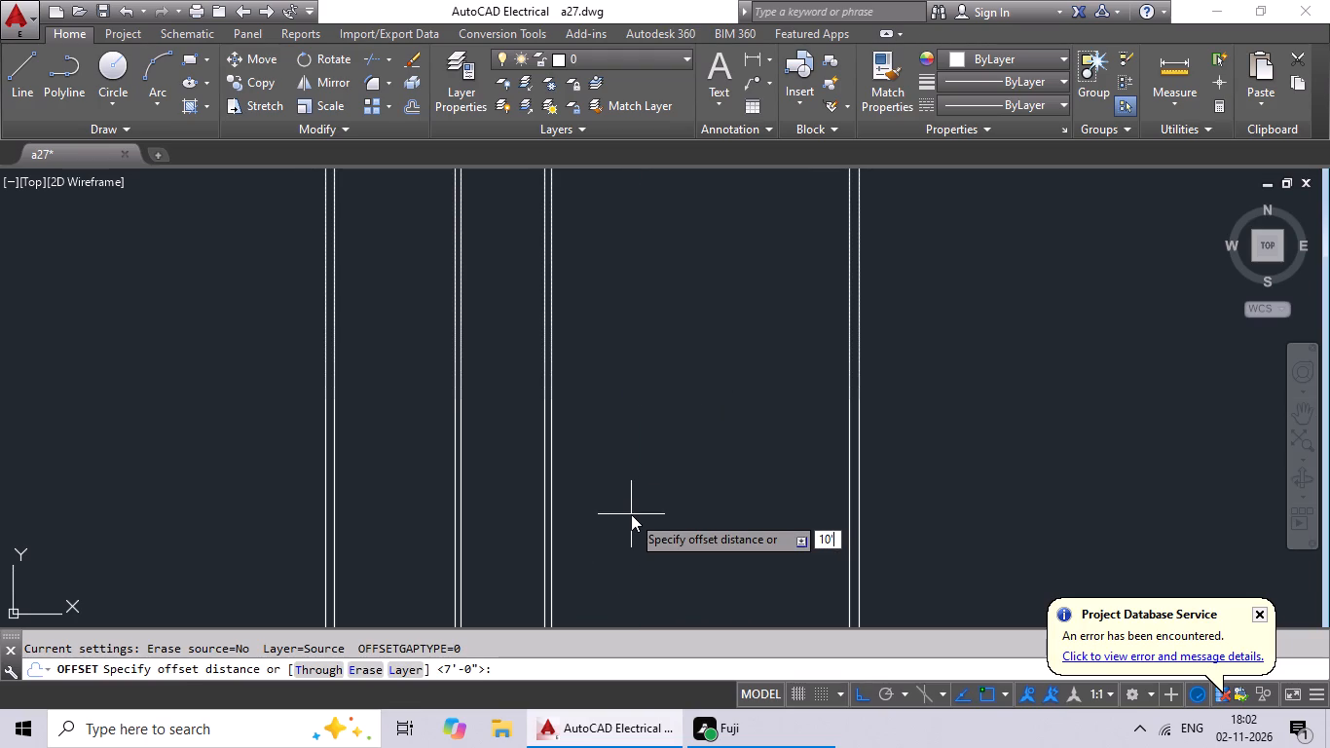
{"action": "key", "text": "Return"}
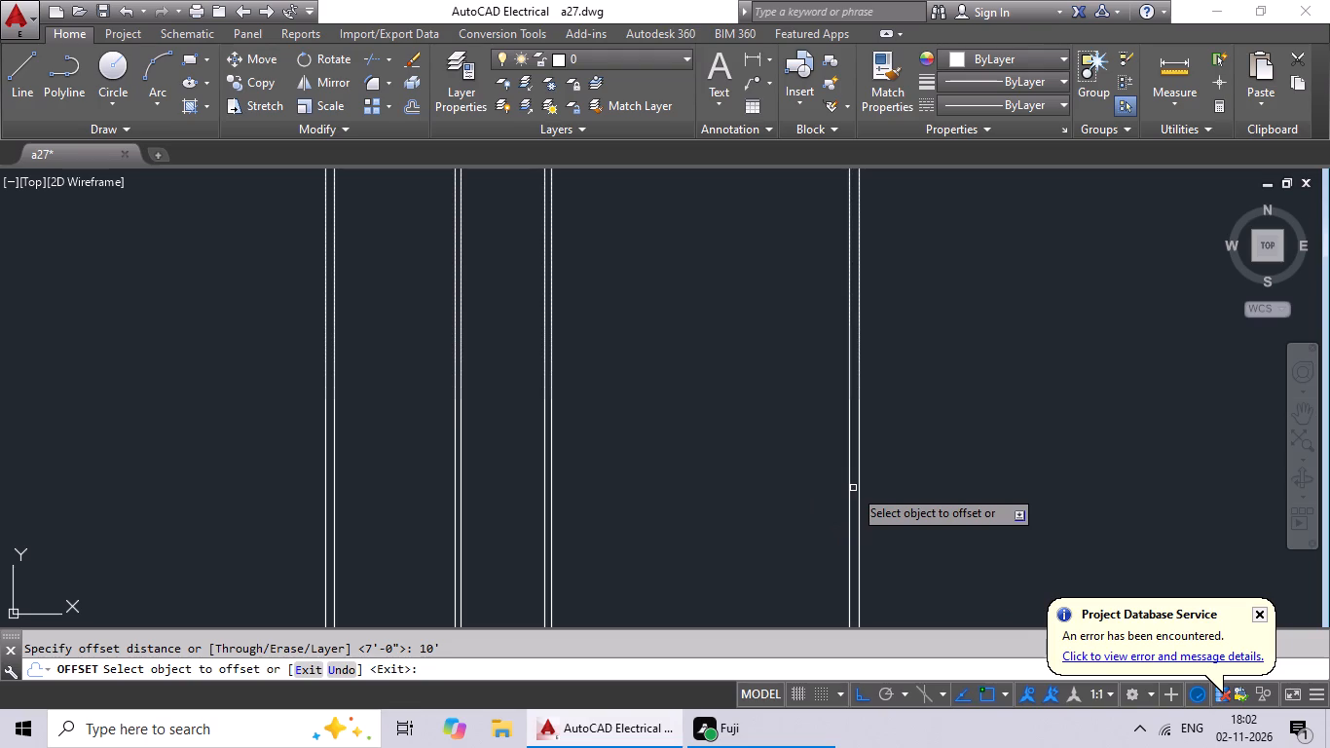
{"action": "left_click", "coordinate": [851, 492]}
{"action": "left_click", "coordinate": [721, 524]}
{"action": "key", "text": "Escape"}
{"action": "key", "text": "Escape"}
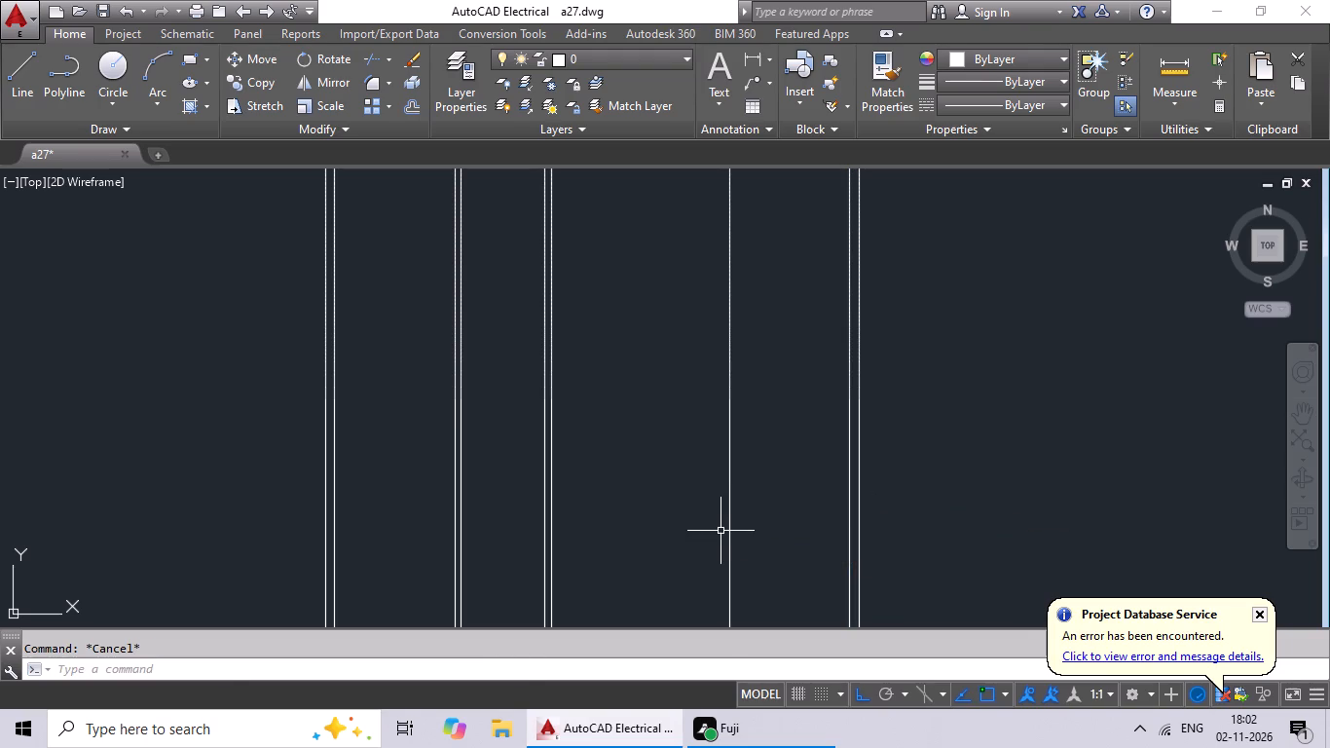
Offset the rightmost partition wall's single line 6" to the left to give the wall its thickness.
{"action": "key", "text": "o"}
{"action": "key", "text": "Return"}
{"action": "type", "text": "6\""}
{"action": "key", "text": "Return"}
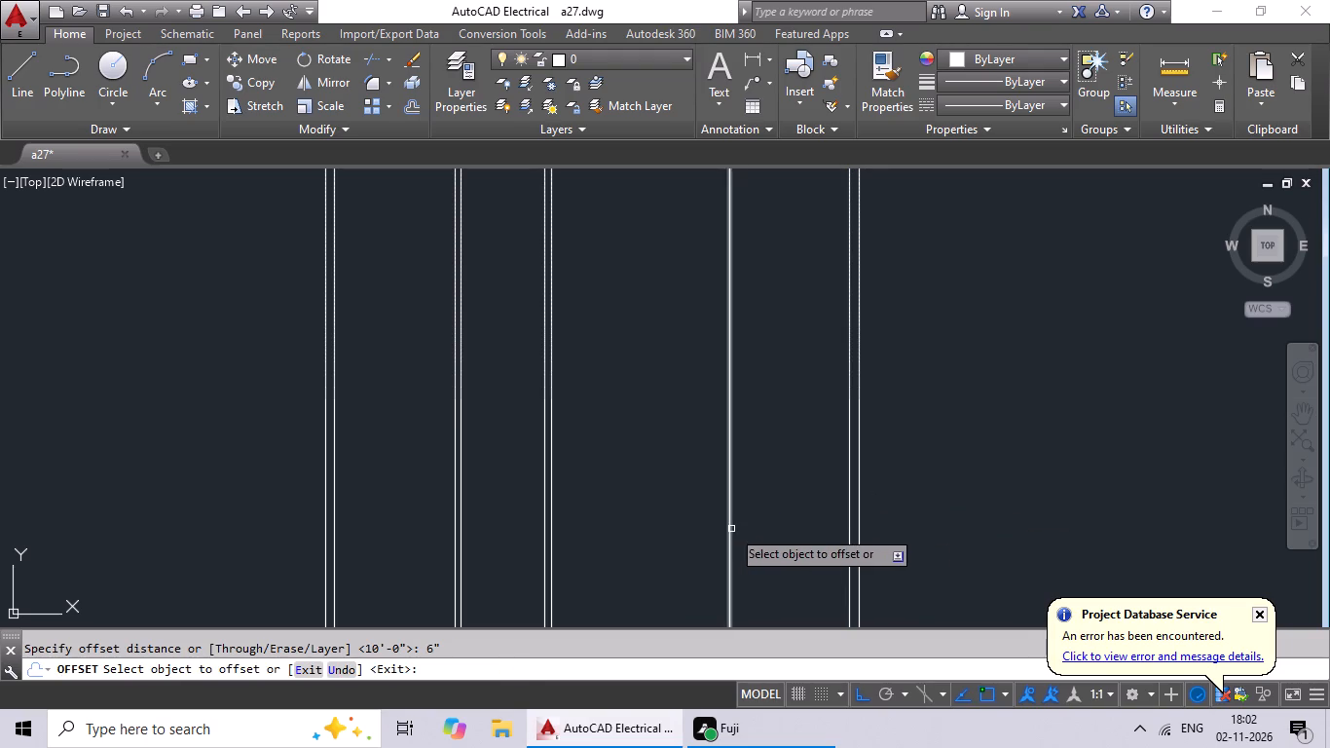
{"action": "left_click_drag", "start_coordinate": [731, 529], "coordinate": [697, 561]}
{"action": "left_click", "coordinate": [674, 582]}
{"action": "middle_click_drag", "start_coordinate": [697, 520], "coordinate": [709, 500]}
{"action": "key", "text": "Escape"}
{"action": "key", "text": "Escape"}
{"action": "key", "text": "Escape"}
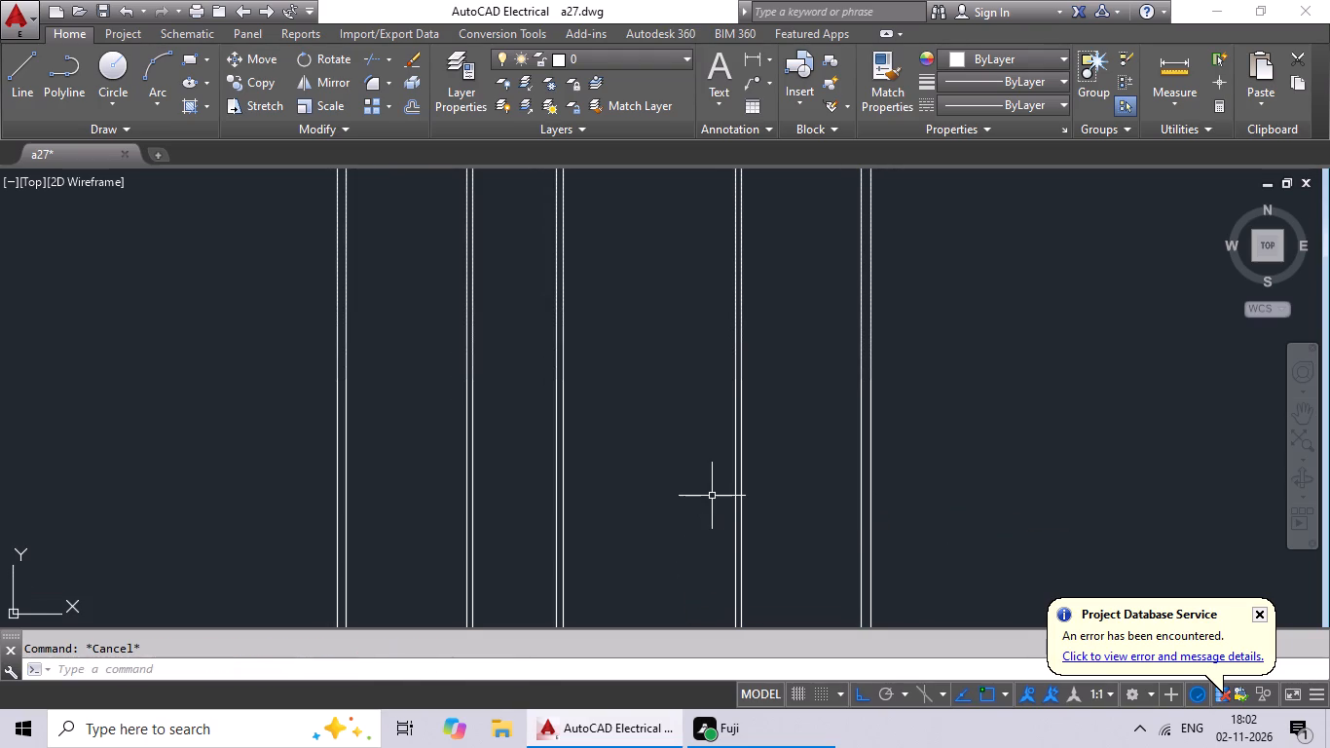
Offset the left line of the rightmost partition wall 7' to the left to start another partition wall.
{"action": "key", "text": "o"}
{"action": "key", "text": "Return"}
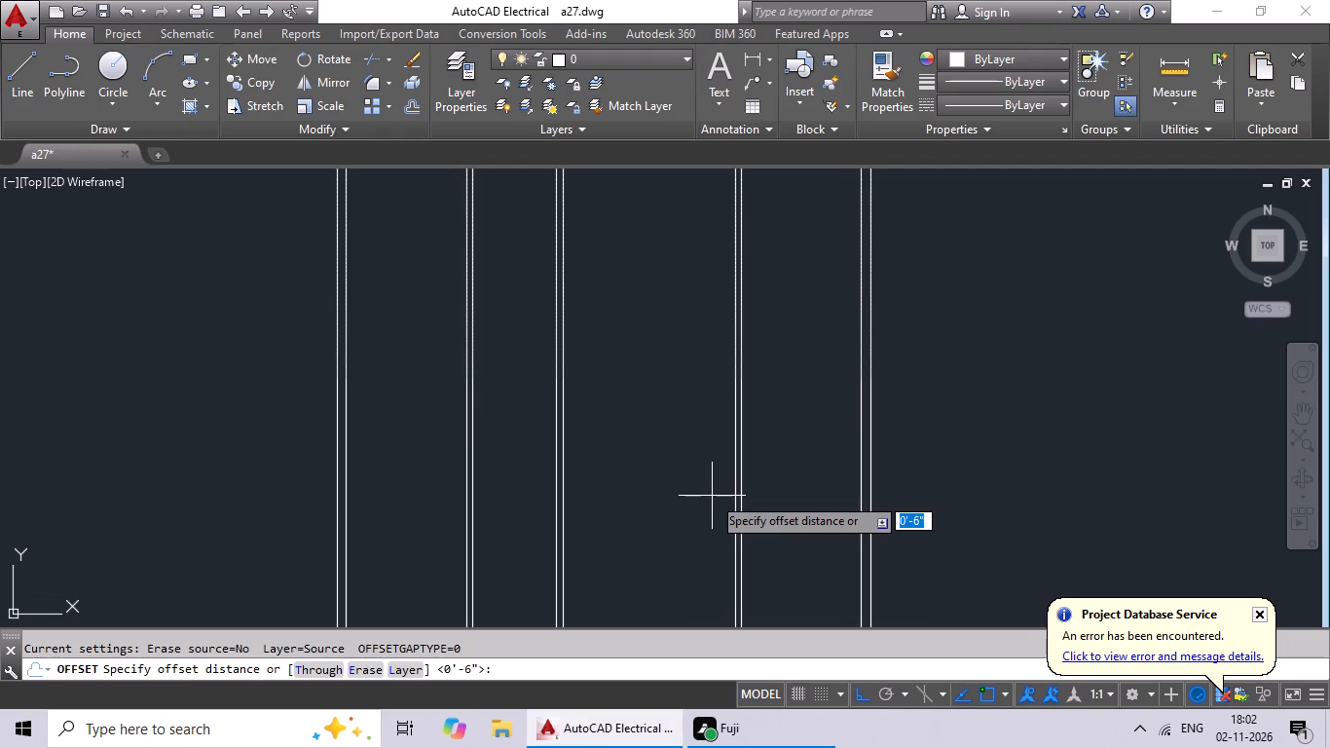
{"action": "type", "text": "7'"}
{"action": "key", "text": "Return"}
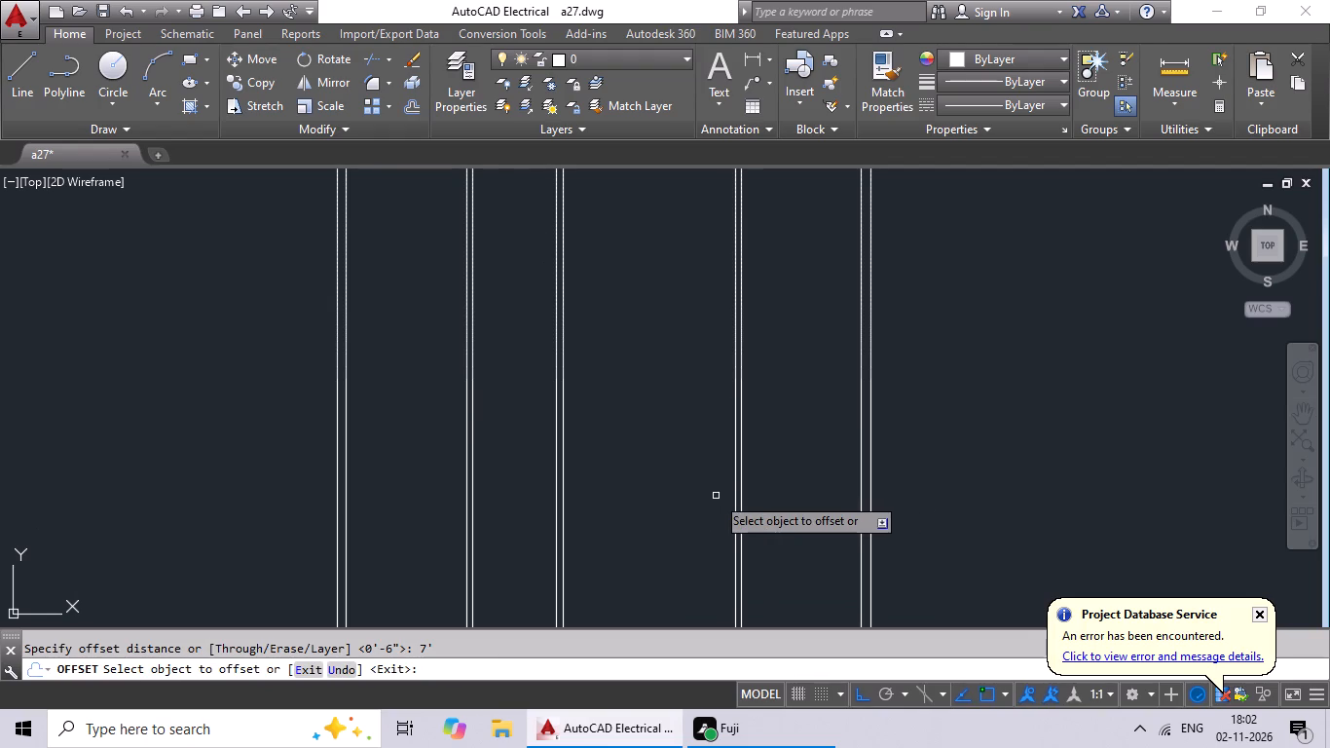
{"action": "left_click_drag", "start_coordinate": [737, 473], "coordinate": [694, 489]}
{"action": "left_click", "coordinate": [679, 496]}
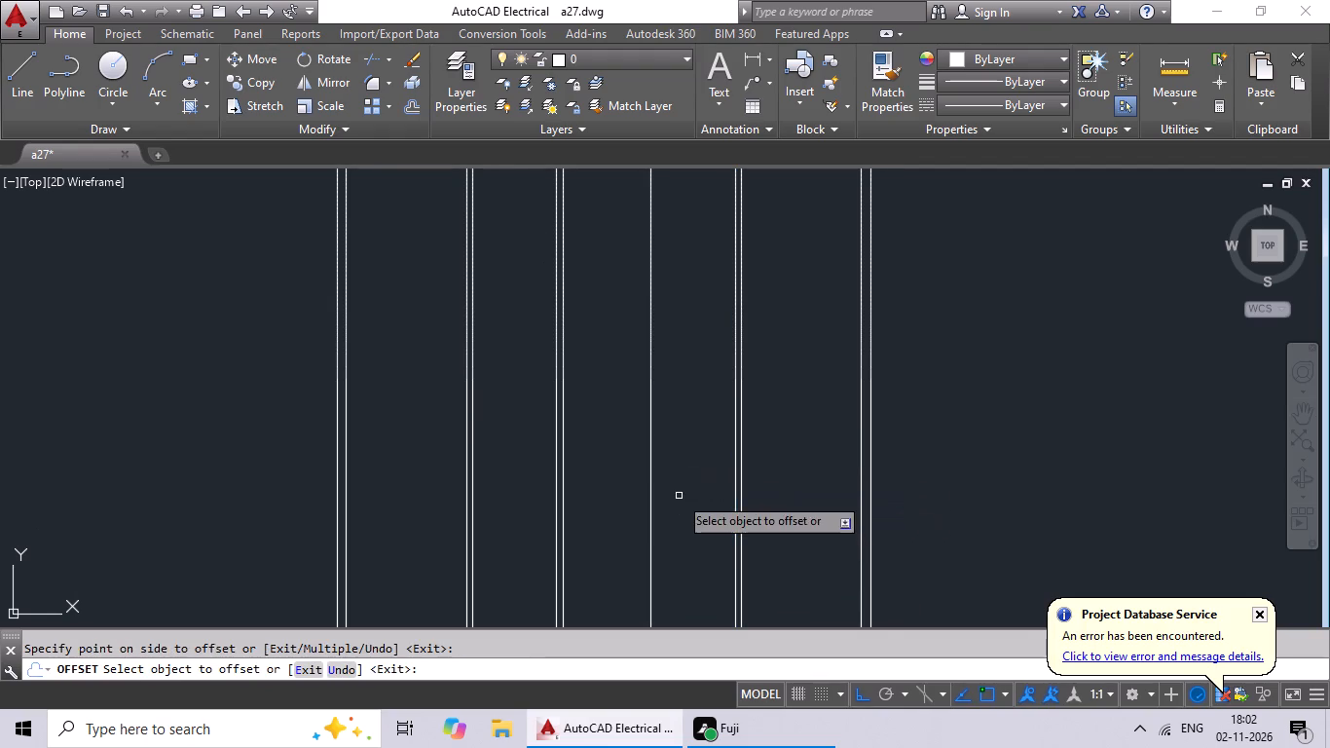
{"action": "key", "text": "Escape"}
{"action": "key", "text": "Escape"}
{"action": "key", "text": "Escape"}
Offset the new single partition line 6" to the left to complete the fourth vertical partition wall.
{"action": "key", "text": "o"}
{"action": "key", "text": "Return"}
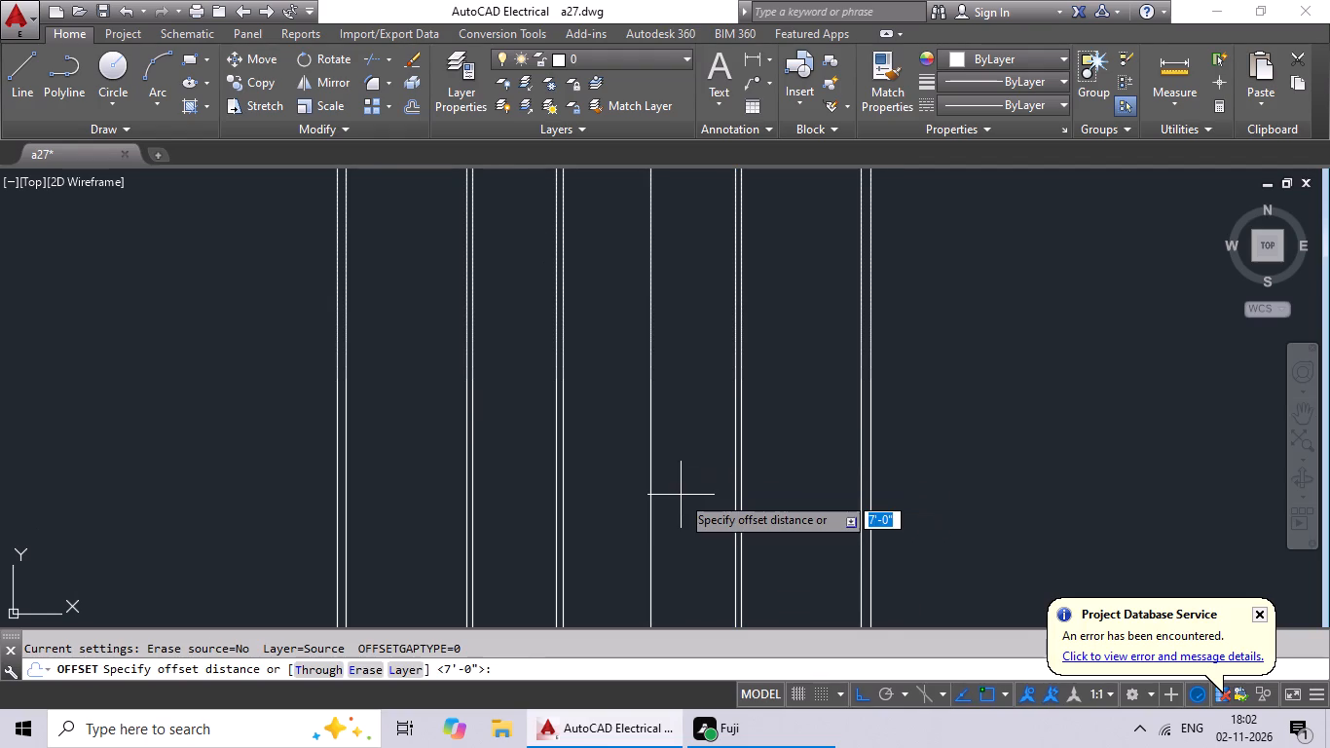
{"action": "type", "text": "6+"}
{"action": "key", "text": "shift+quotedbl"}
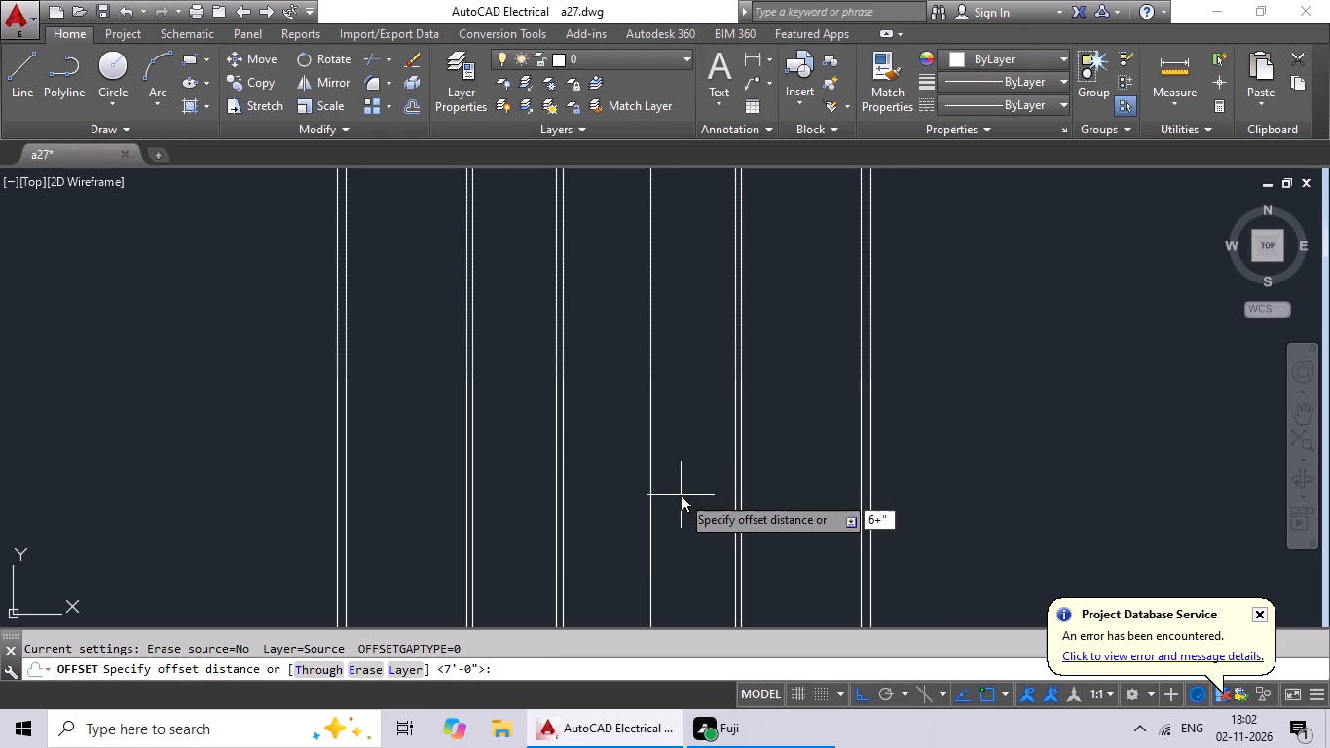
{"action": "key", "text": "BackSpace"}
{"action": "key", "text": "BackSpace"}
{"action": "key", "text": "shift+quotedbl"}
{"action": "key", "text": "Return"}
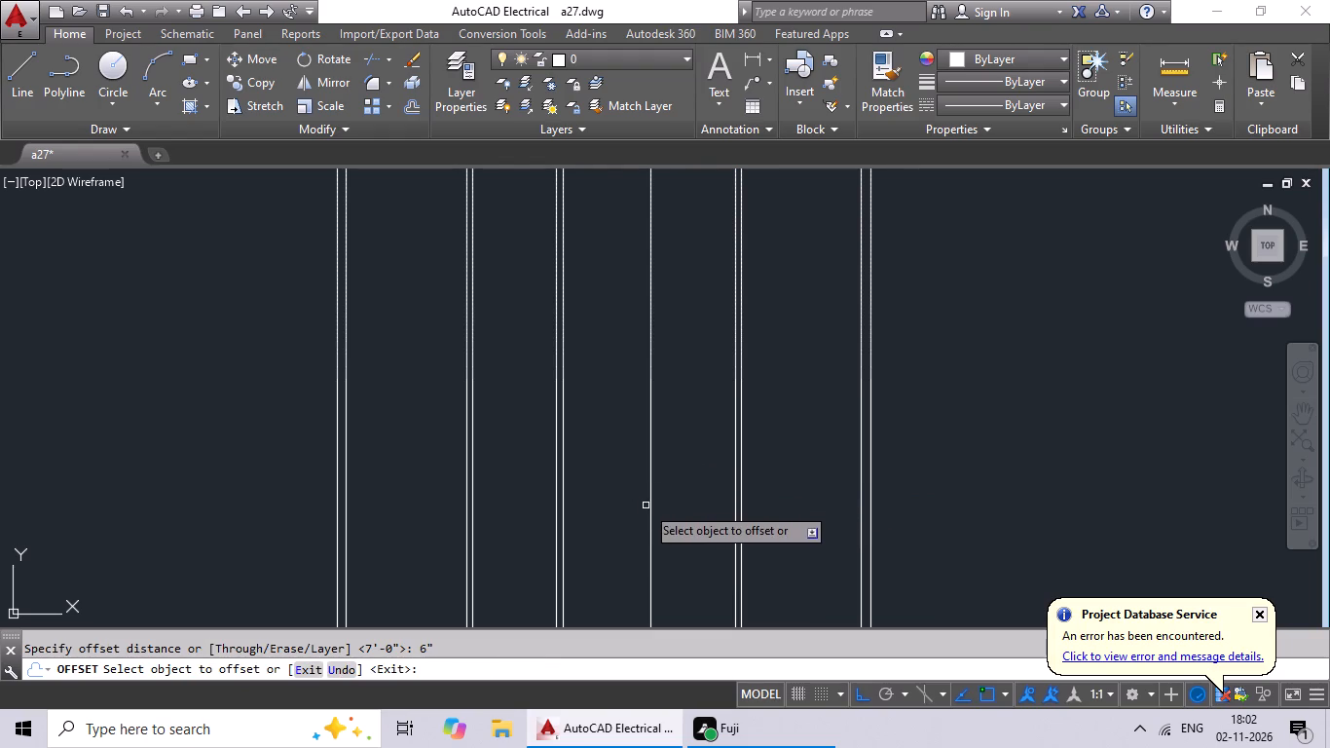
{"action": "left_click", "coordinate": [648, 497]}
{"action": "left_click", "coordinate": [583, 526]}
{"action": "middle_click_drag", "start_coordinate": [678, 406], "coordinate": [639, 622]}
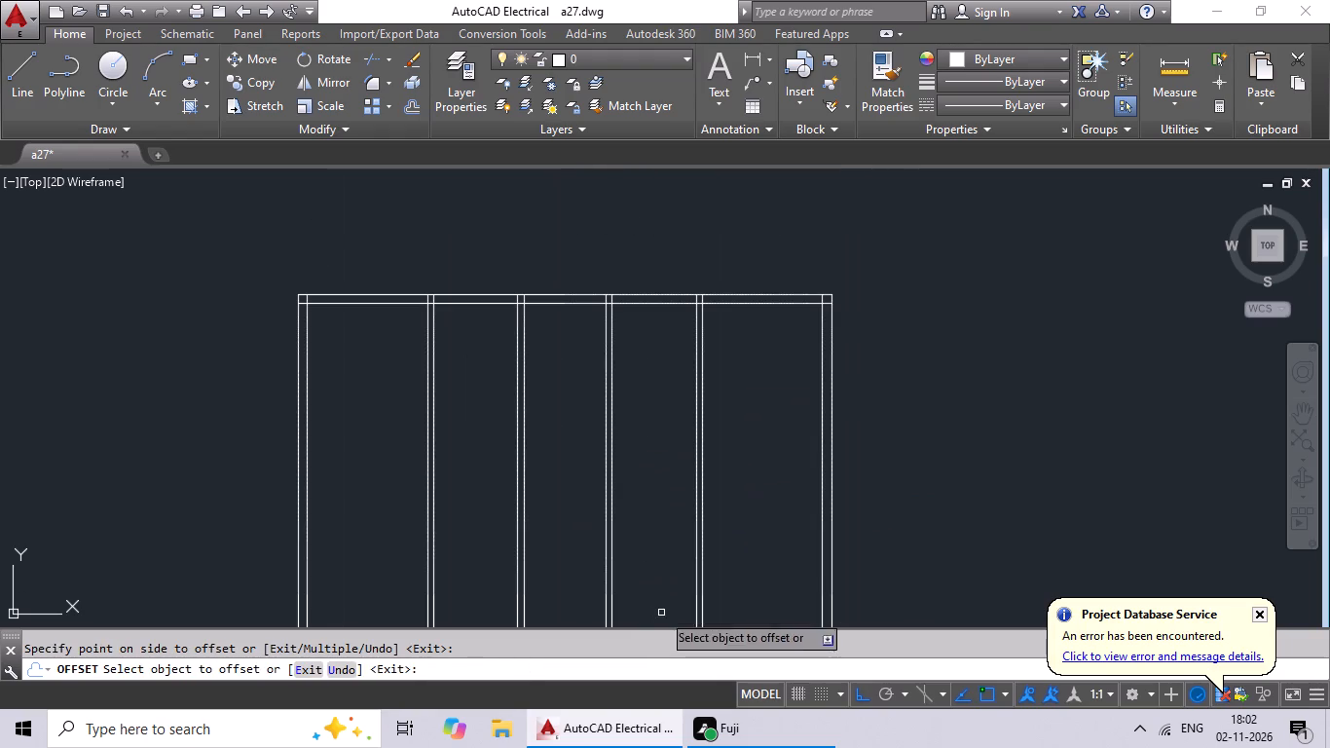
{"action": "key", "text": "Escape"}
Measure the clear width of the bay between two neighbouring partition walls with a linear dimension, without placing it.
{"action": "left_click", "coordinate": [746, 59]}
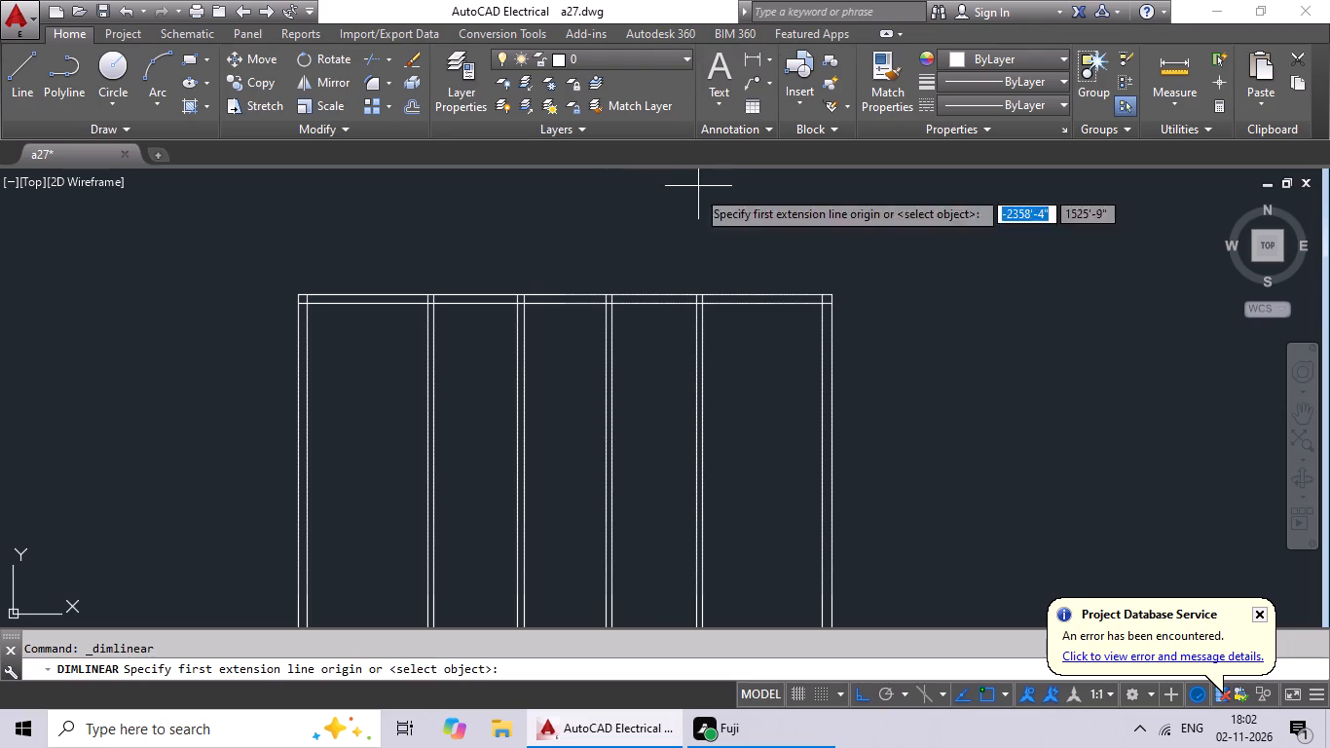
{"action": "scroll", "coordinate": [544, 330], "scroll_direction": "up", "scroll_amount": 4}
{"action": "middle_click_drag", "start_coordinate": [528, 308], "coordinate": [466, 616]}
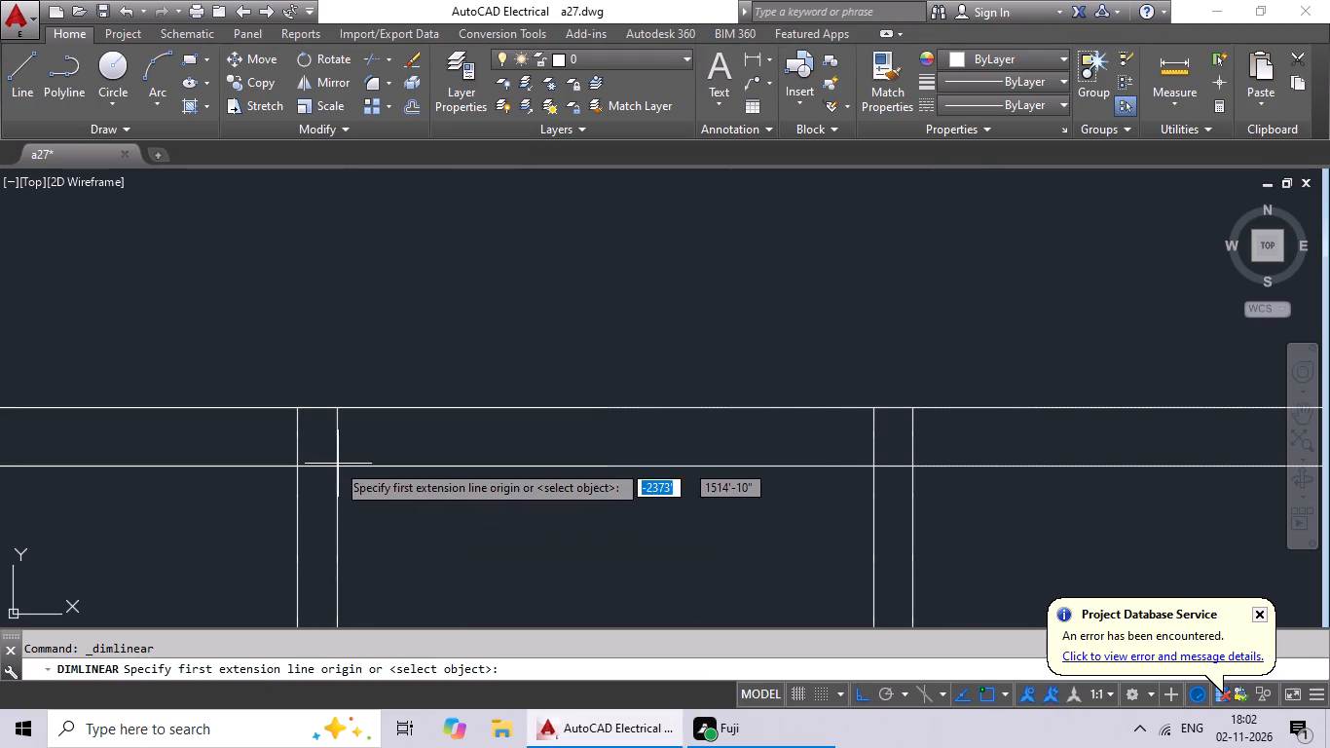
{"action": "left_click_drag", "start_coordinate": [333, 464], "coordinate": [489, 501]}
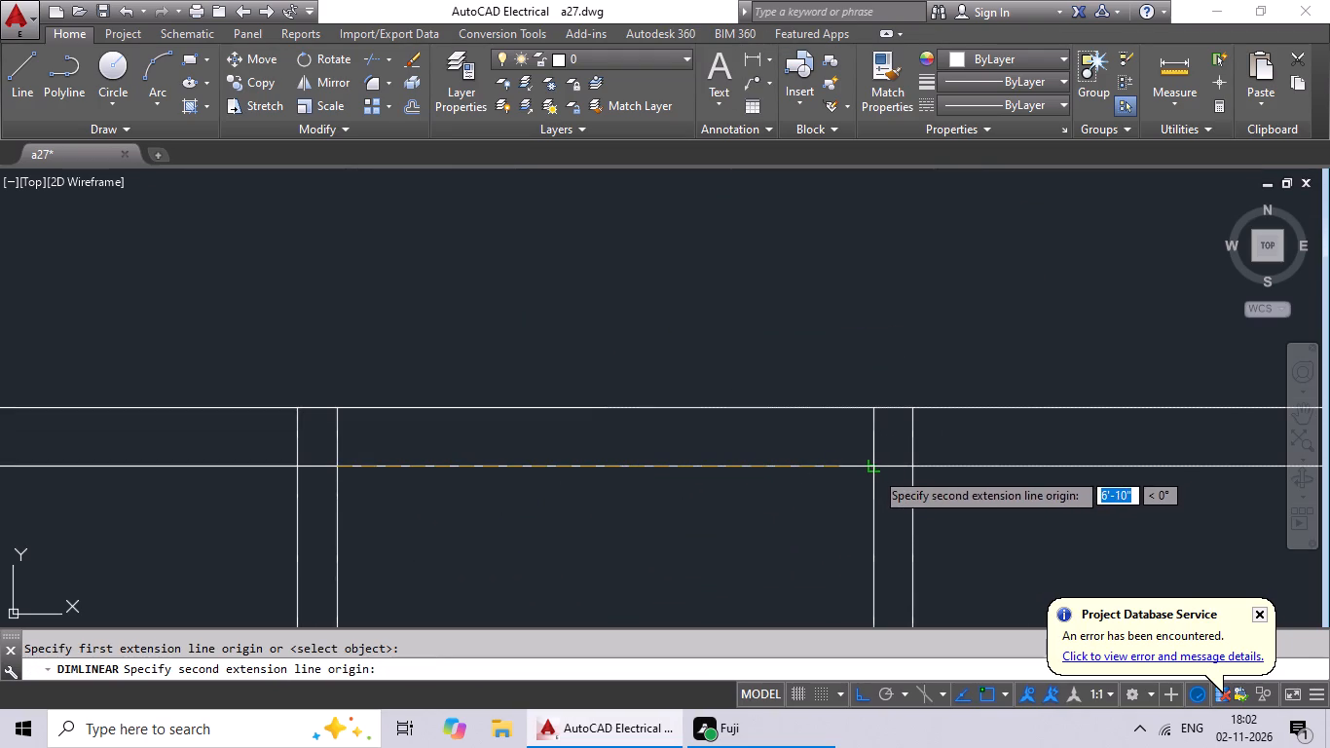
{"action": "left_click", "coordinate": [873, 470]}
{"action": "scroll", "coordinate": [847, 520], "scroll_direction": "down", "scroll_amount": 1}
{"action": "middle_click_drag", "start_coordinate": [846, 520], "coordinate": [847, 357]}
{"action": "scroll", "coordinate": [831, 386], "scroll_direction": "up", "scroll_amount": 2}
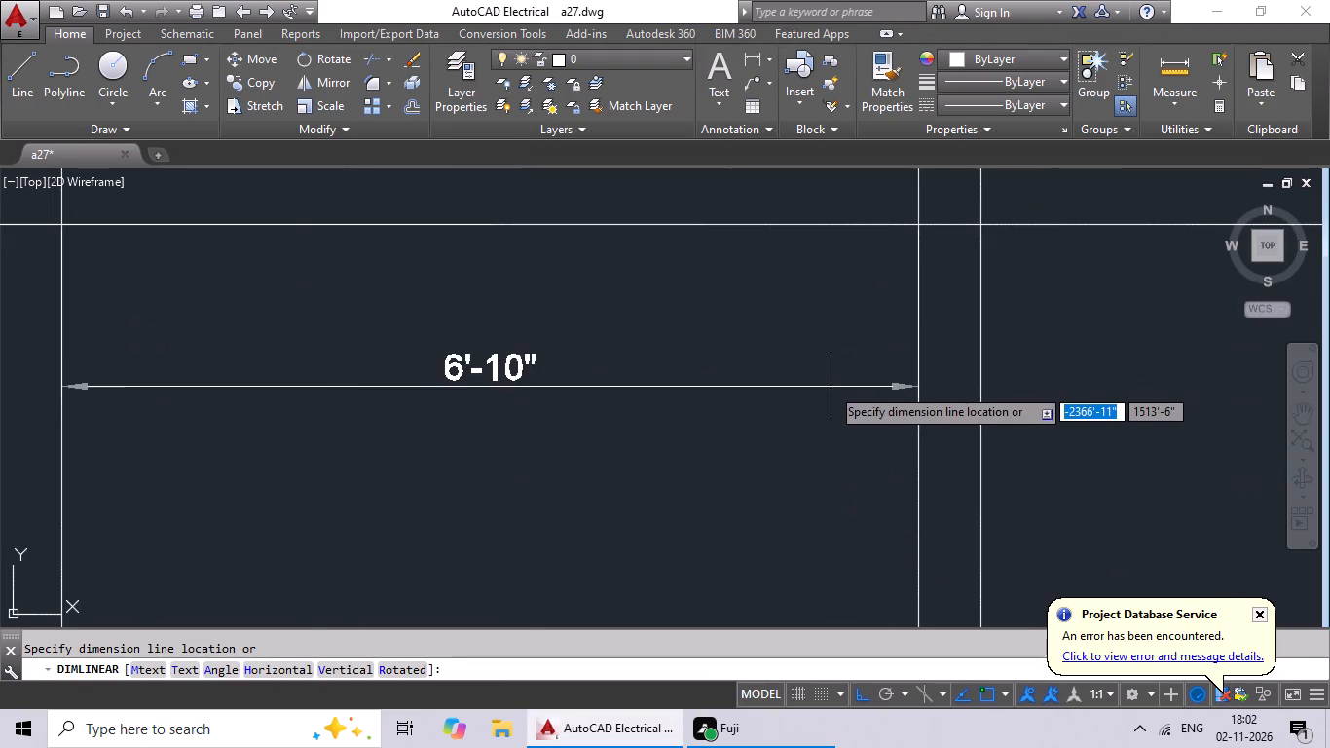
{"action": "middle_click_drag", "start_coordinate": [831, 387], "coordinate": [850, 349]}
{"action": "scroll", "coordinate": [853, 346], "scroll_direction": "down", "scroll_amount": 2}
{"action": "middle_click_drag", "start_coordinate": [843, 373], "coordinate": [850, 333]}
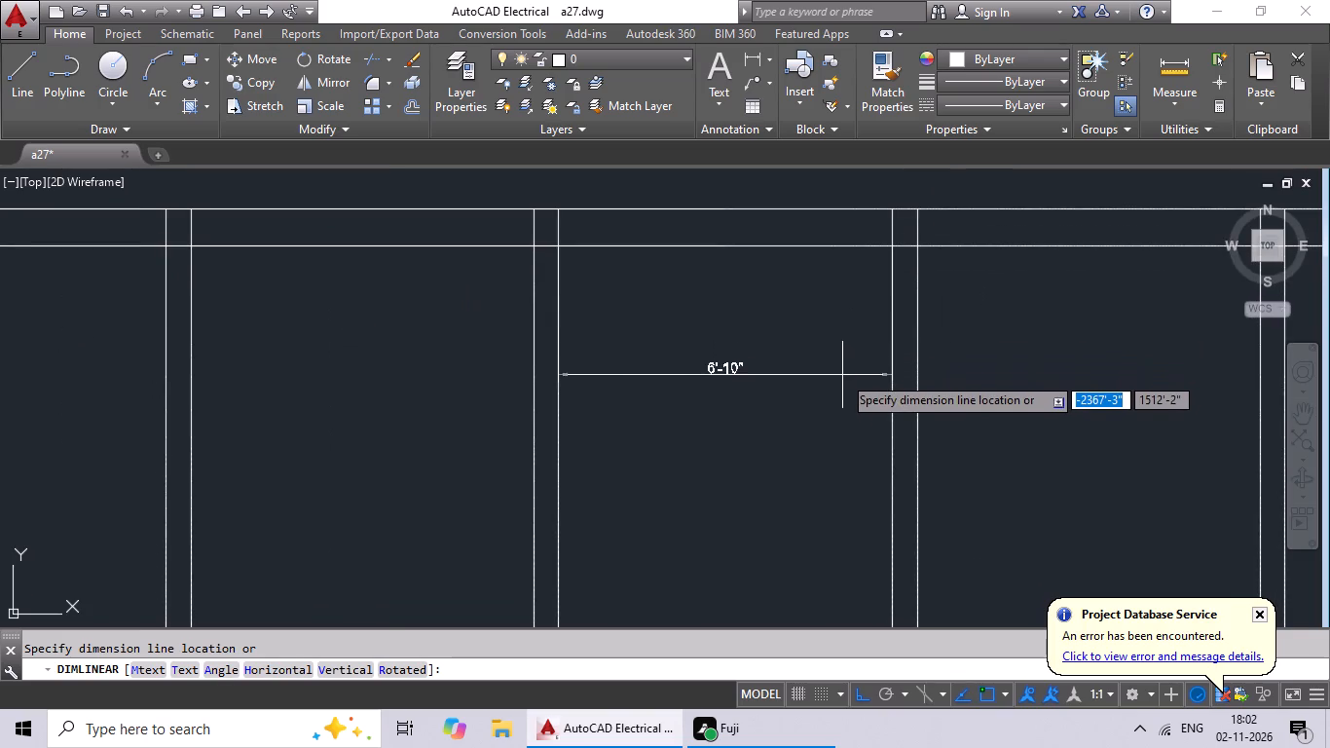
{"action": "scroll", "coordinate": [842, 375], "scroll_direction": "up", "scroll_amount": 1}
{"action": "middle_click_drag", "start_coordinate": [842, 384], "coordinate": [872, 354]}
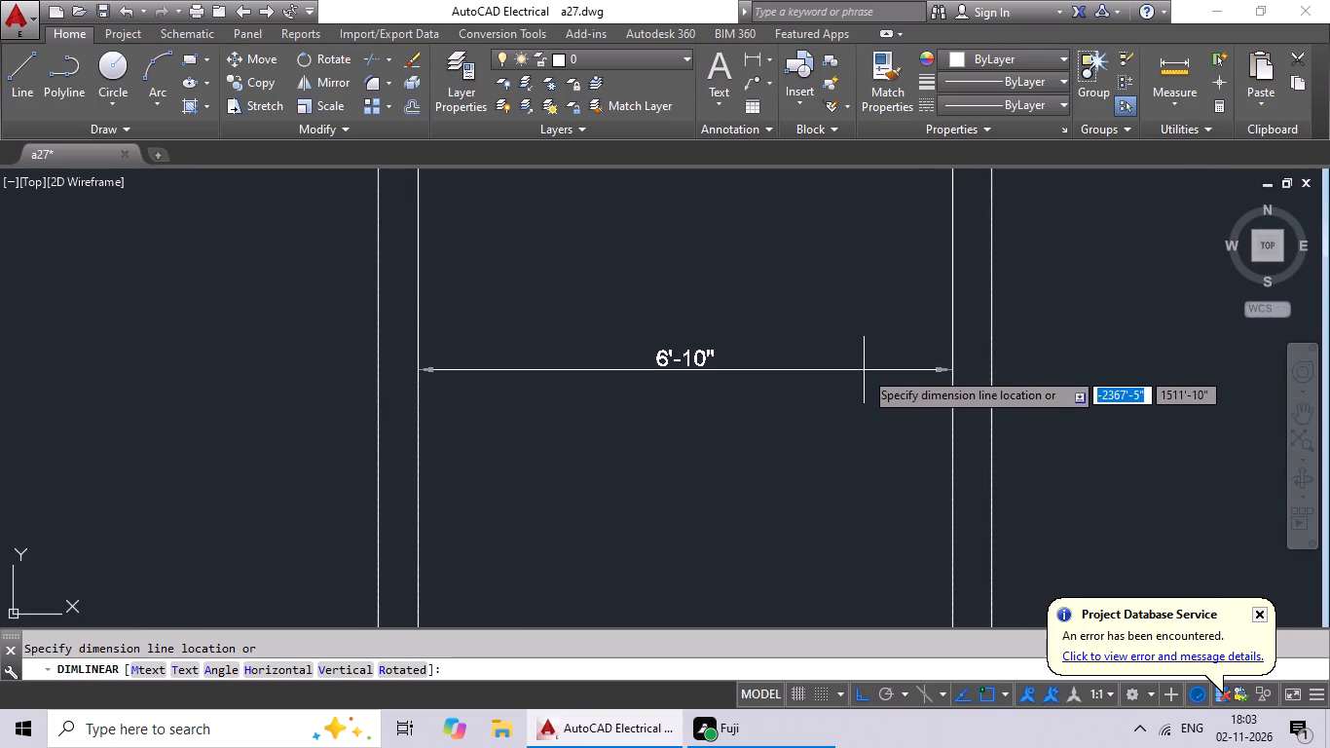
{"action": "scroll", "coordinate": [863, 369], "scroll_direction": "down", "scroll_amount": 1}
{"action": "middle_click_drag", "start_coordinate": [867, 355], "coordinate": [886, 303]}
{"action": "key", "text": "Escape"}
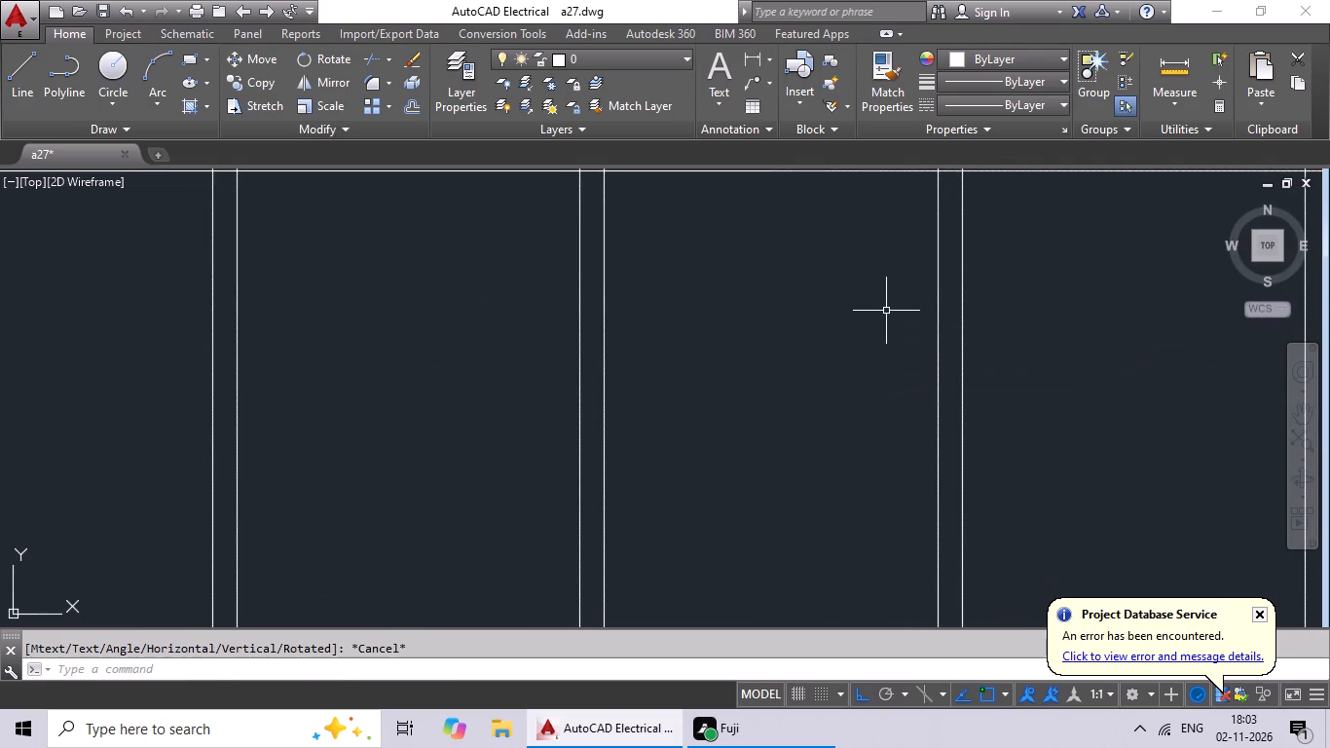
Offset the top outer wall's outer line 3' upward, outside the building.
{"action": "scroll", "coordinate": [885, 313], "scroll_direction": "down", "scroll_amount": 4}
{"action": "middle_click_drag", "start_coordinate": [879, 320], "coordinate": [787, 221]}
{"action": "scroll", "coordinate": [778, 265], "scroll_direction": "up", "scroll_amount": 2}
{"action": "middle_click_drag", "start_coordinate": [778, 265], "coordinate": [752, 416]}
{"action": "middle_click_drag", "start_coordinate": [764, 360], "coordinate": [746, 456]}
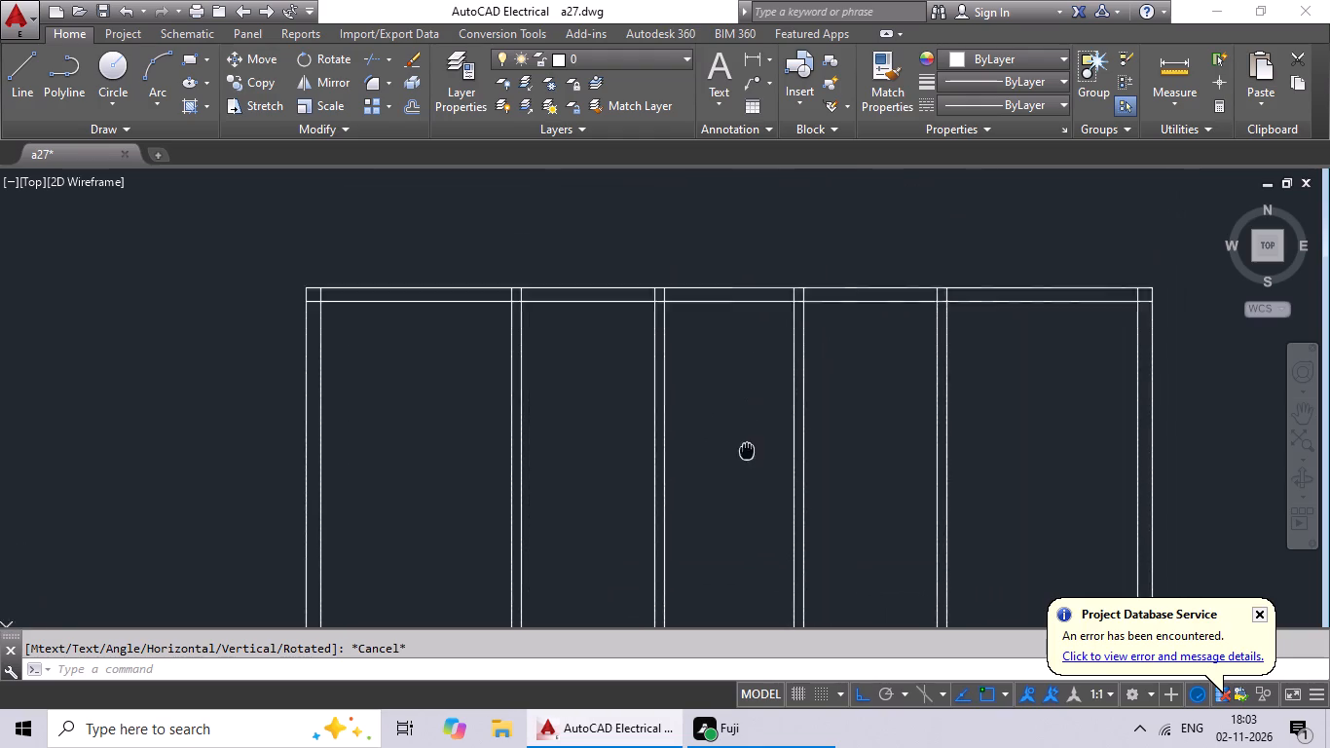
{"action": "middle_click_drag", "start_coordinate": [746, 456], "coordinate": [746, 459]}
{"action": "key", "text": "Escape"}
{"action": "middle_click_drag", "start_coordinate": [457, 392], "coordinate": [513, 537]}
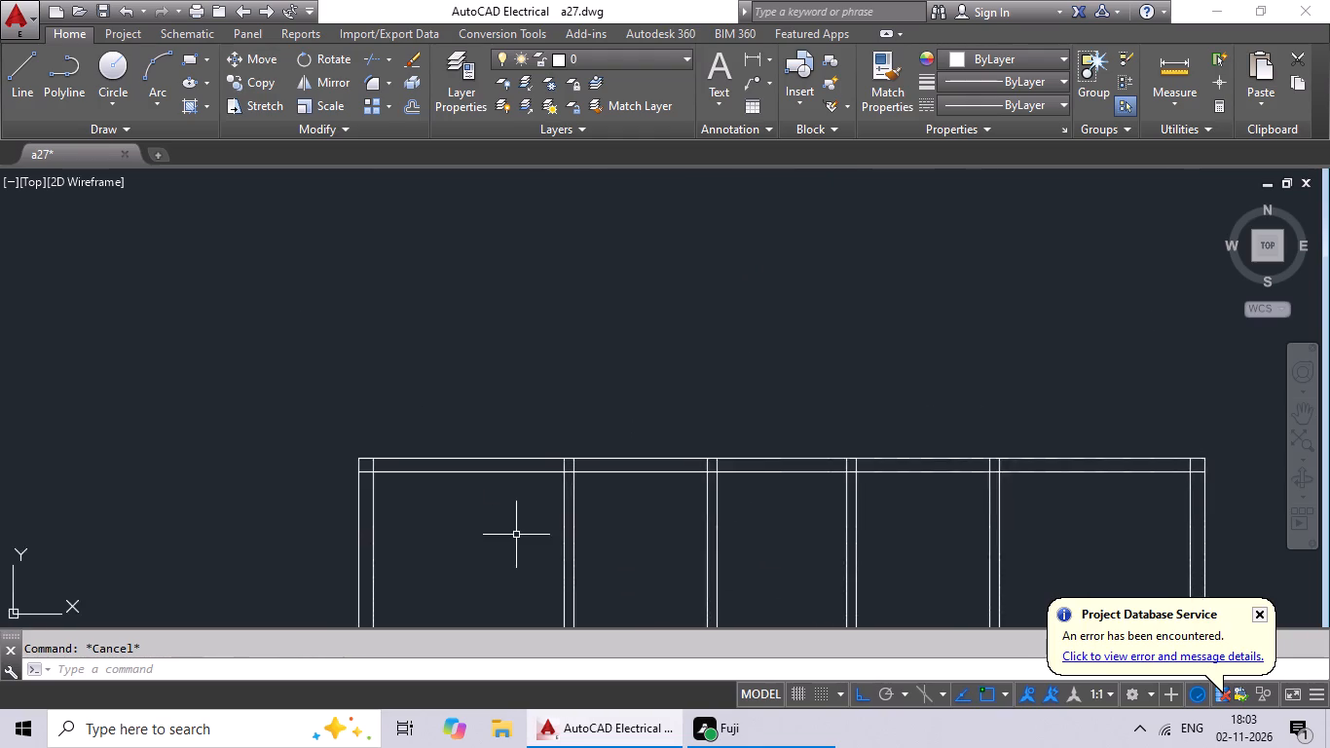
{"action": "middle_click_drag", "start_coordinate": [519, 532], "coordinate": [610, 443]}
{"action": "key", "text": "Escape"}
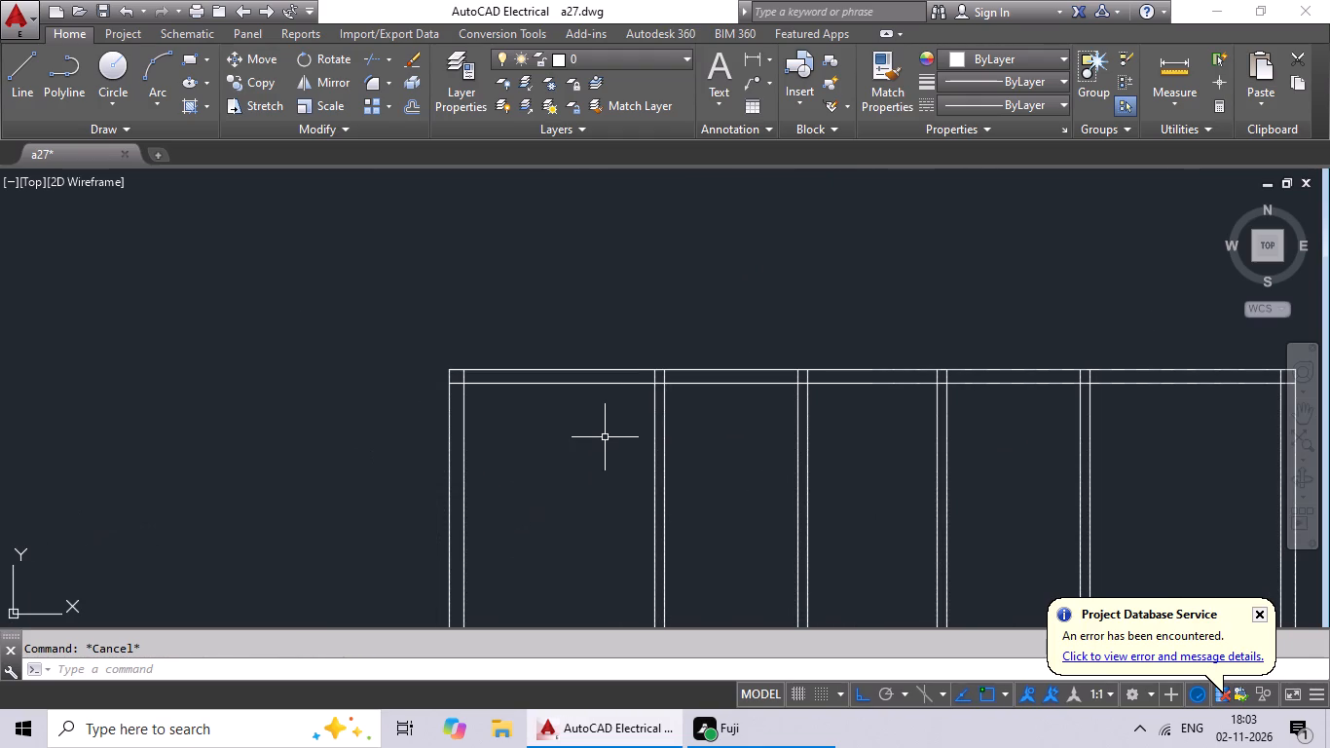
{"action": "key", "text": "Escape"}
{"action": "key", "text": "Escape"}
{"action": "key", "text": "Escape"}
{"action": "key", "text": "Escape"}
{"action": "key", "text": "o"}
{"action": "key", "text": "Return"}
{"action": "type", "text": "3'"}
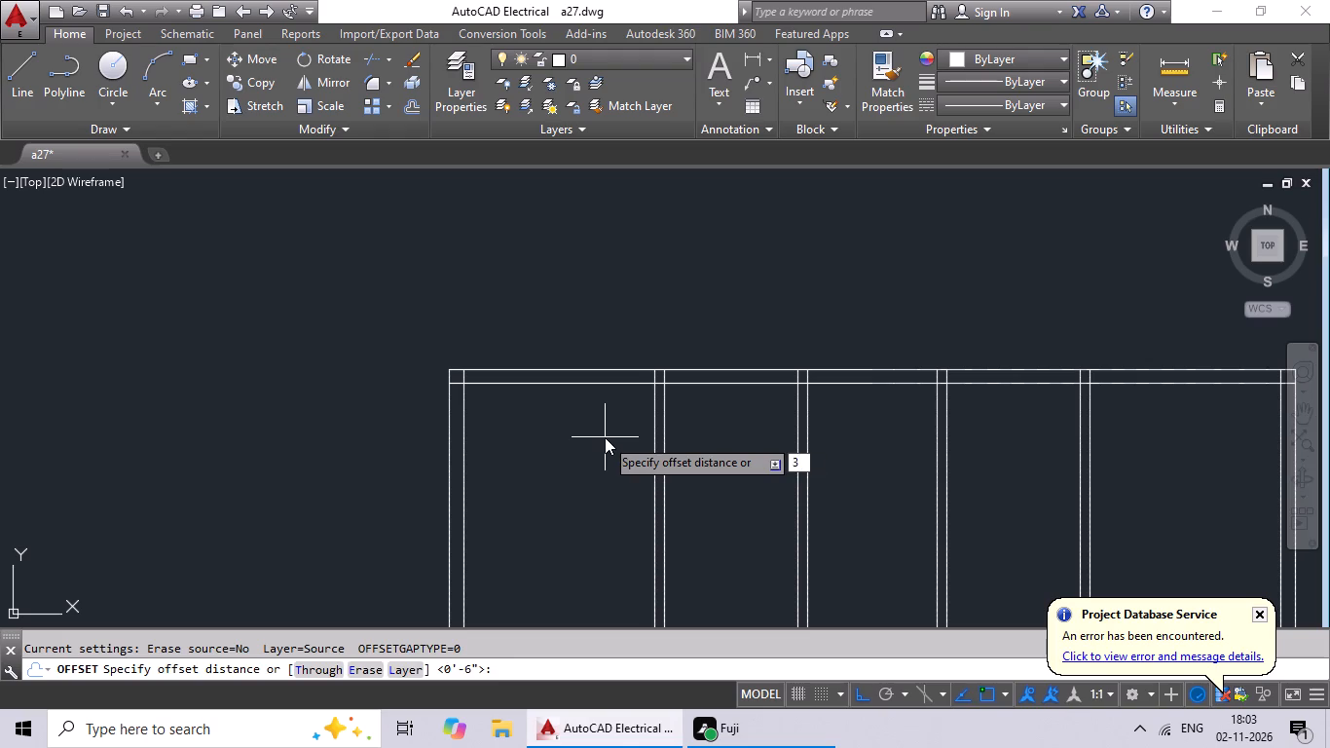
{"action": "key", "text": "Return"}
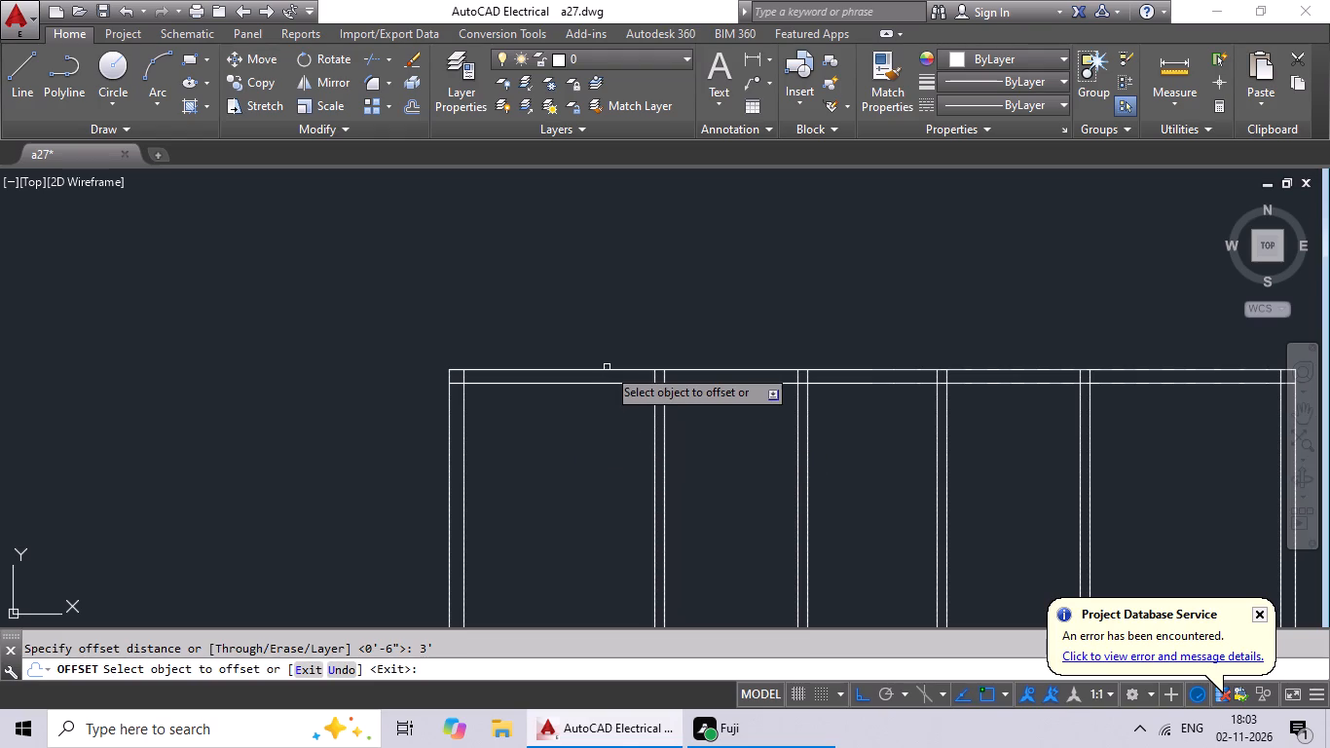
{"action": "left_click_drag", "start_coordinate": [607, 369], "coordinate": [619, 325]}
{"action": "left_click", "coordinate": [622, 298]}
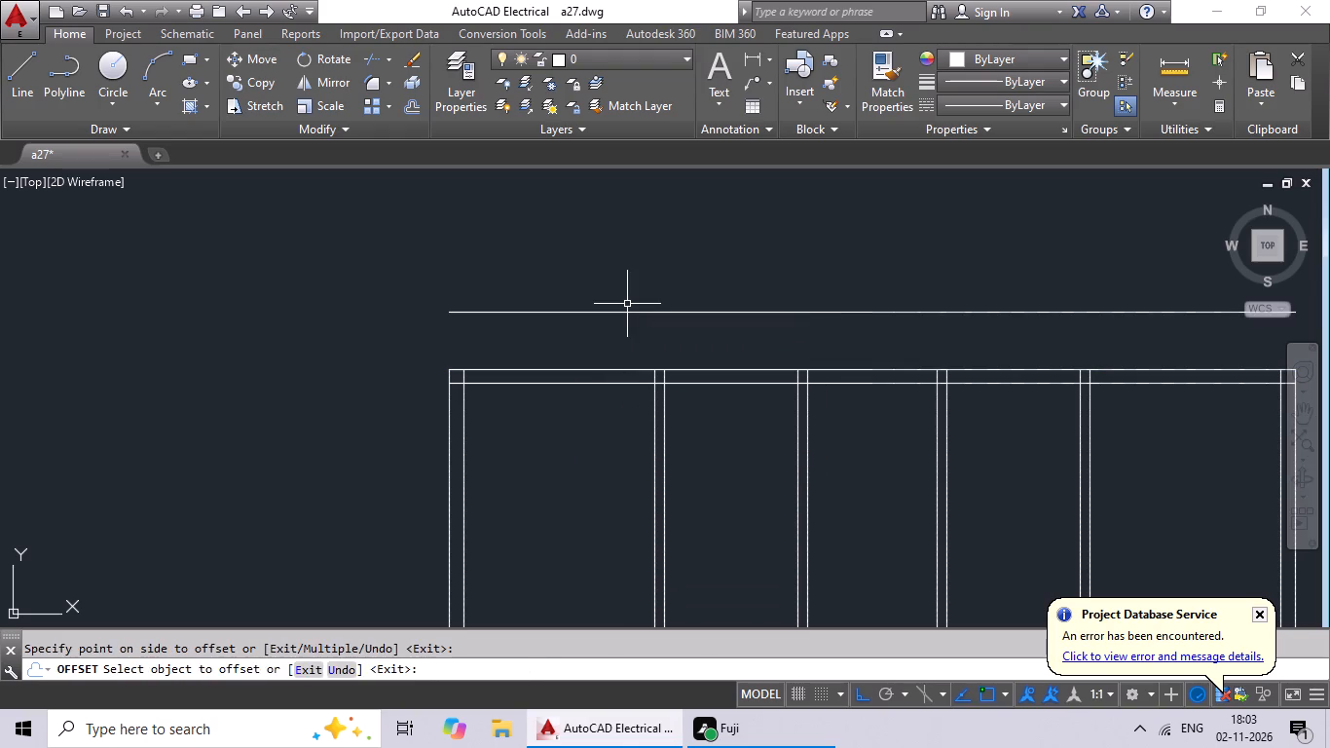
{"action": "key", "text": "Escape"}
{"action": "key", "text": "Escape"}
Offset the new line above the building 6" upward to give this wall its thickness.
{"action": "key", "text": "o"}
{"action": "key", "text": "Return"}
{"action": "type", "text": "6\""}
{"action": "key", "text": "Return"}
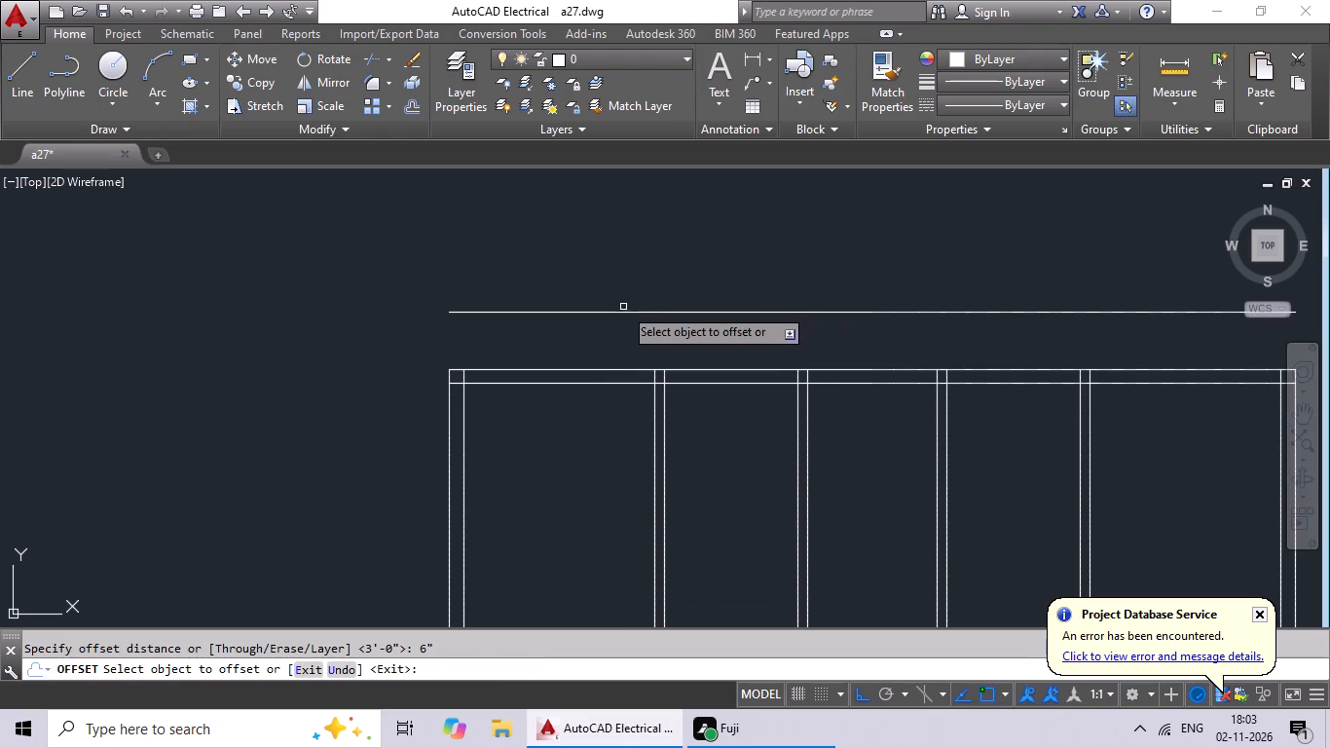
{"action": "left_click_drag", "start_coordinate": [615, 312], "coordinate": [619, 291]}
{"action": "left_click", "coordinate": [620, 273]}
{"action": "middle_click_drag", "start_coordinate": [631, 334], "coordinate": [361, 343]}
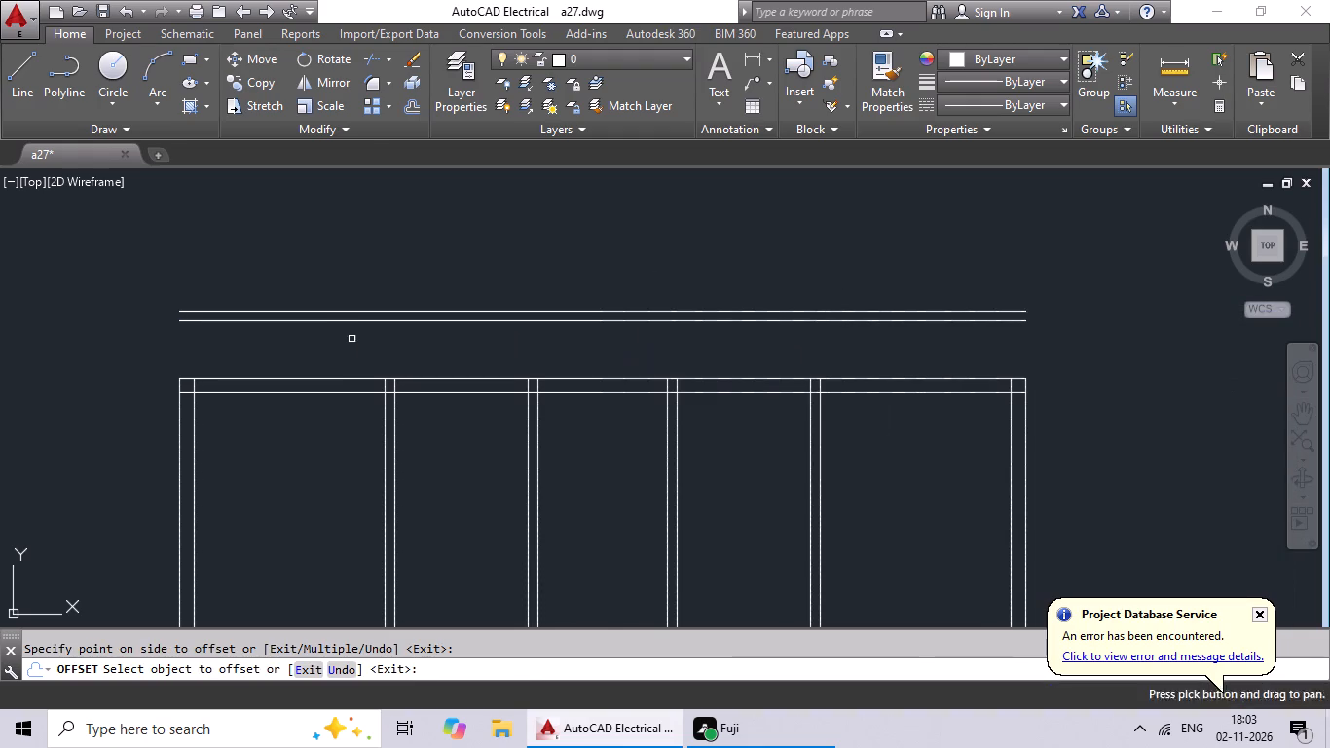
{"action": "key", "text": "Escape"}
{"action": "key", "text": "Escape"}
{"action": "key", "text": "Escape"}
{"action": "key", "text": "Escape"}
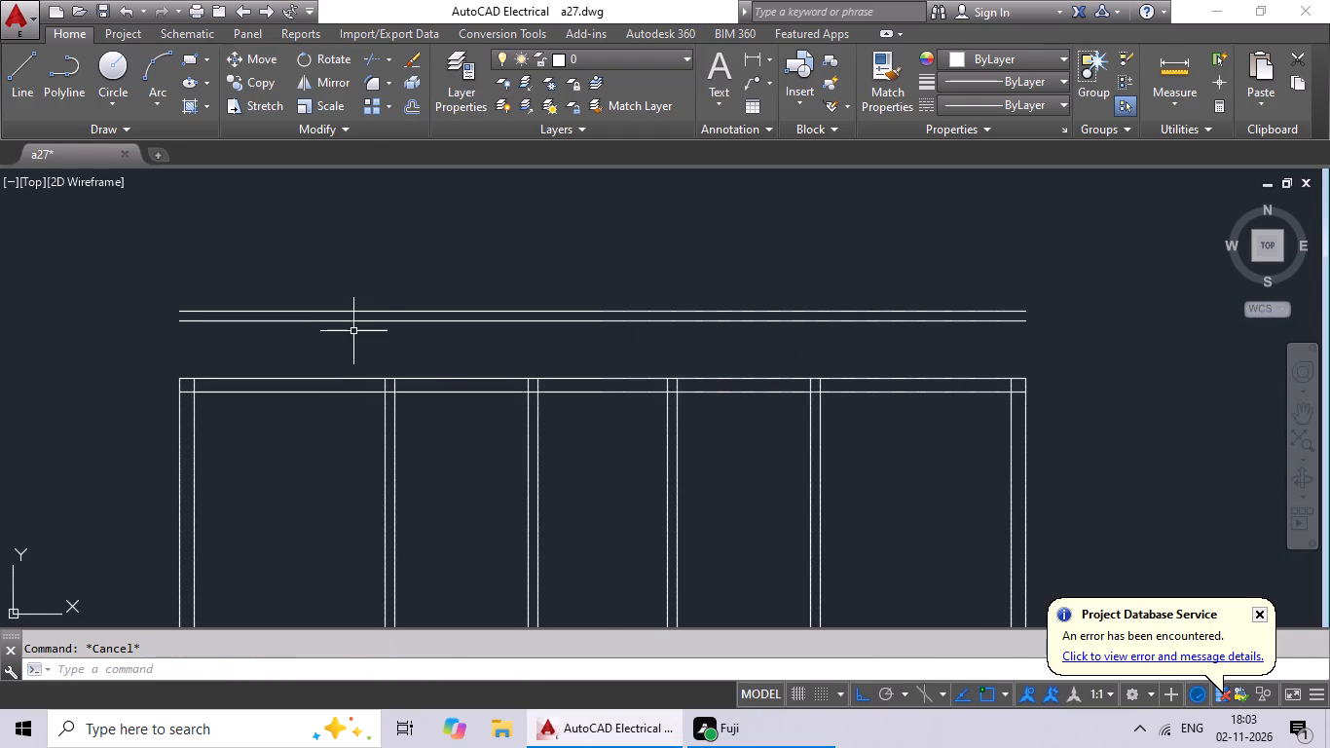
Extend both lines of the left outer wall and of the leftmost partition wall up to the new topmost line.
{"action": "key", "text": "e"}
{"action": "key", "text": "x"}
{"action": "key", "text": "space"}
{"action": "key", "text": "space"}
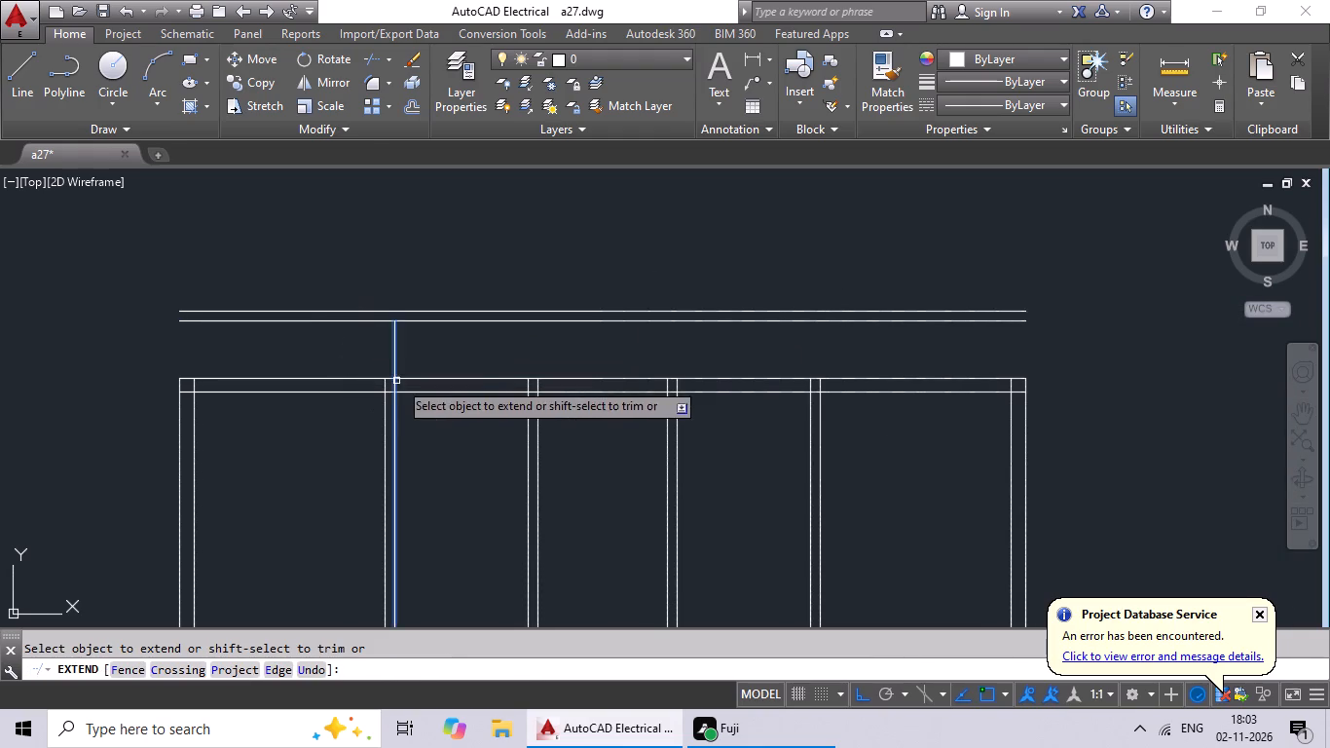
{"action": "left_click", "coordinate": [381, 385]}
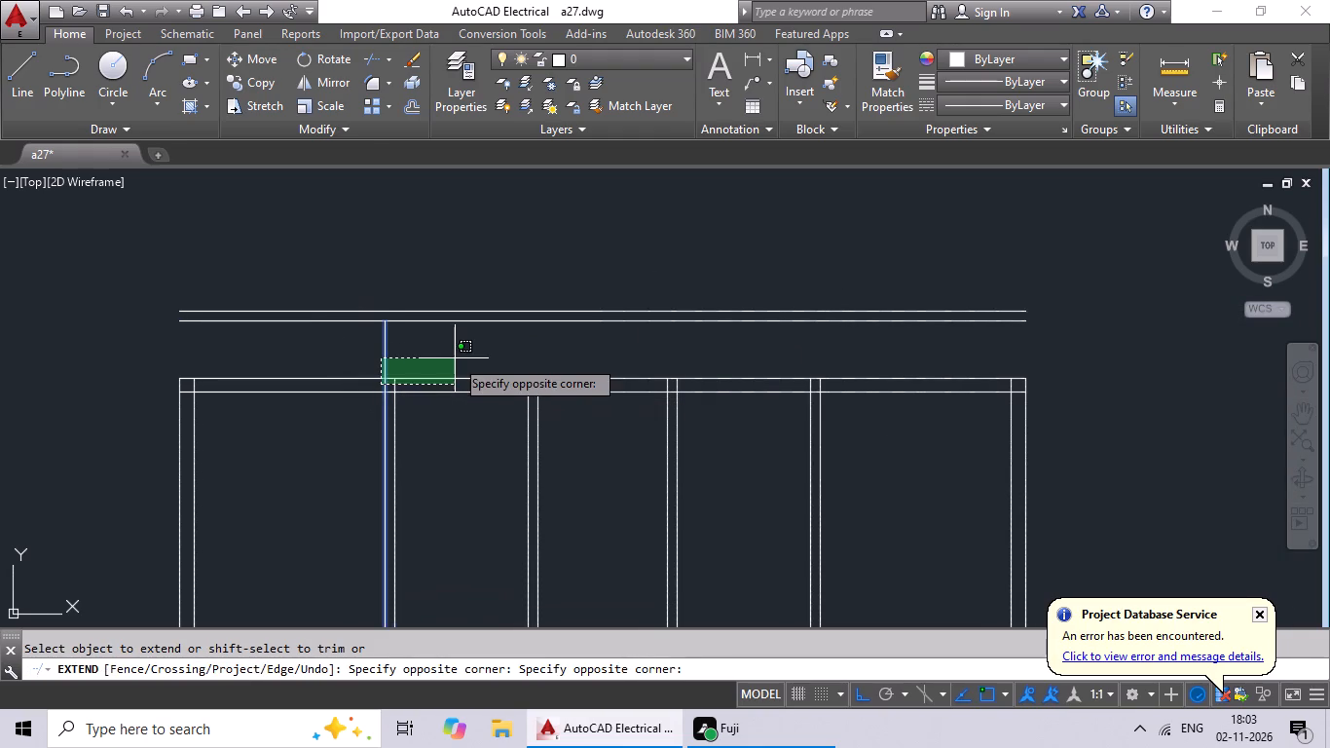
{"action": "left_click", "coordinate": [449, 353]}
{"action": "left_click", "coordinate": [390, 348]}
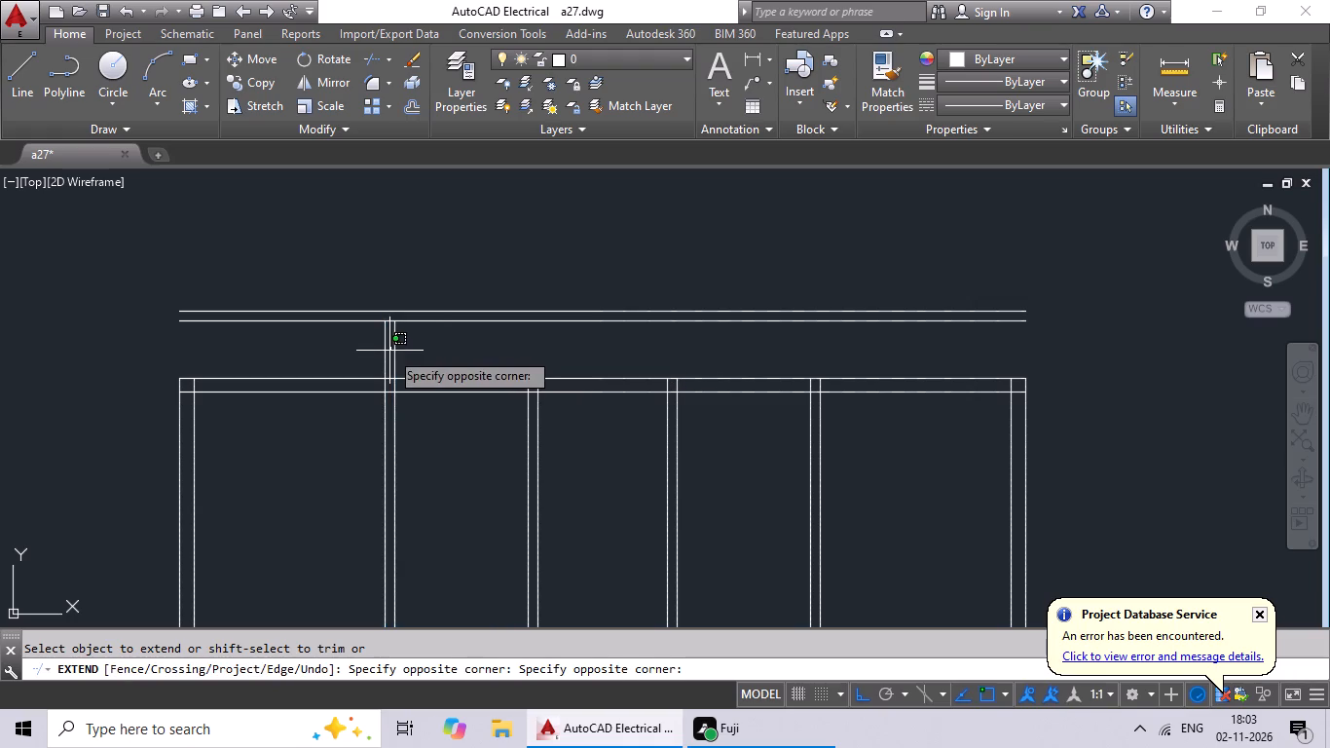
{"action": "left_click", "coordinate": [500, 351]}
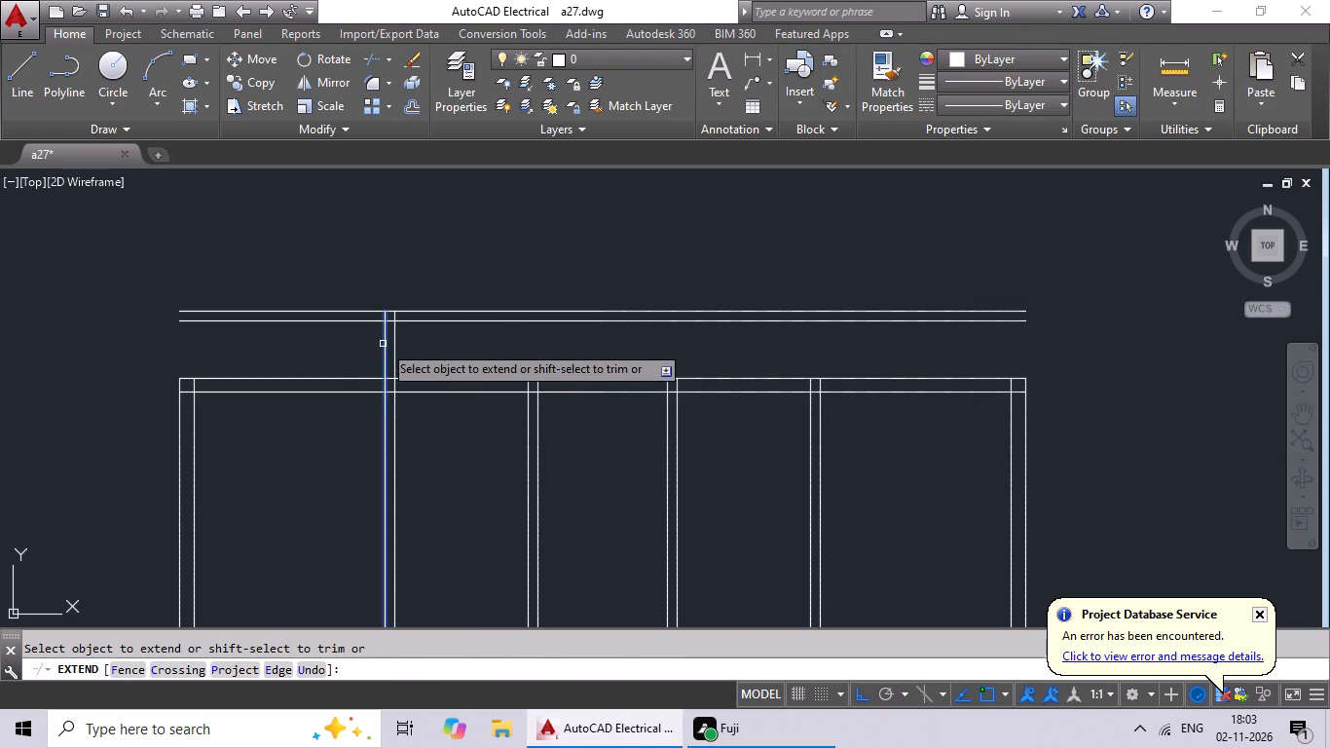
{"action": "left_click", "coordinate": [380, 344]}
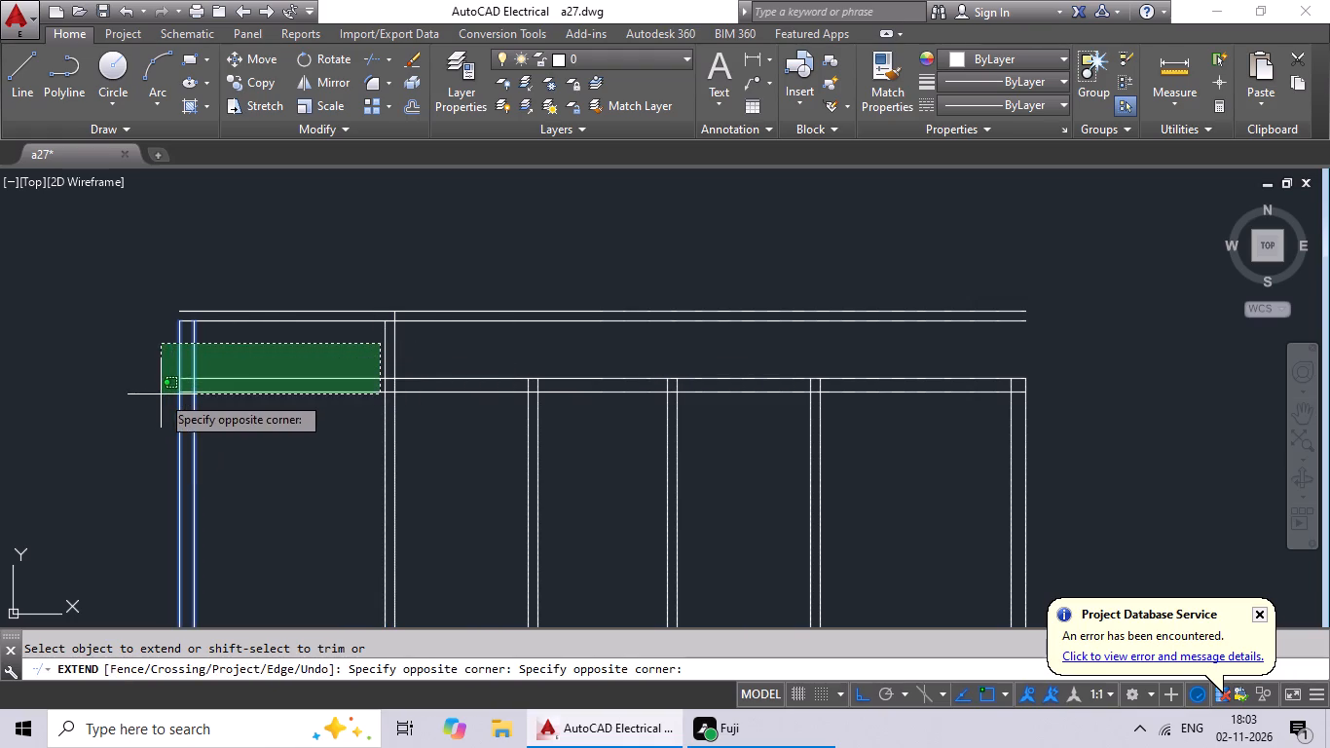
{"action": "left_click", "coordinate": [161, 394]}
{"action": "left_click", "coordinate": [178, 348]}
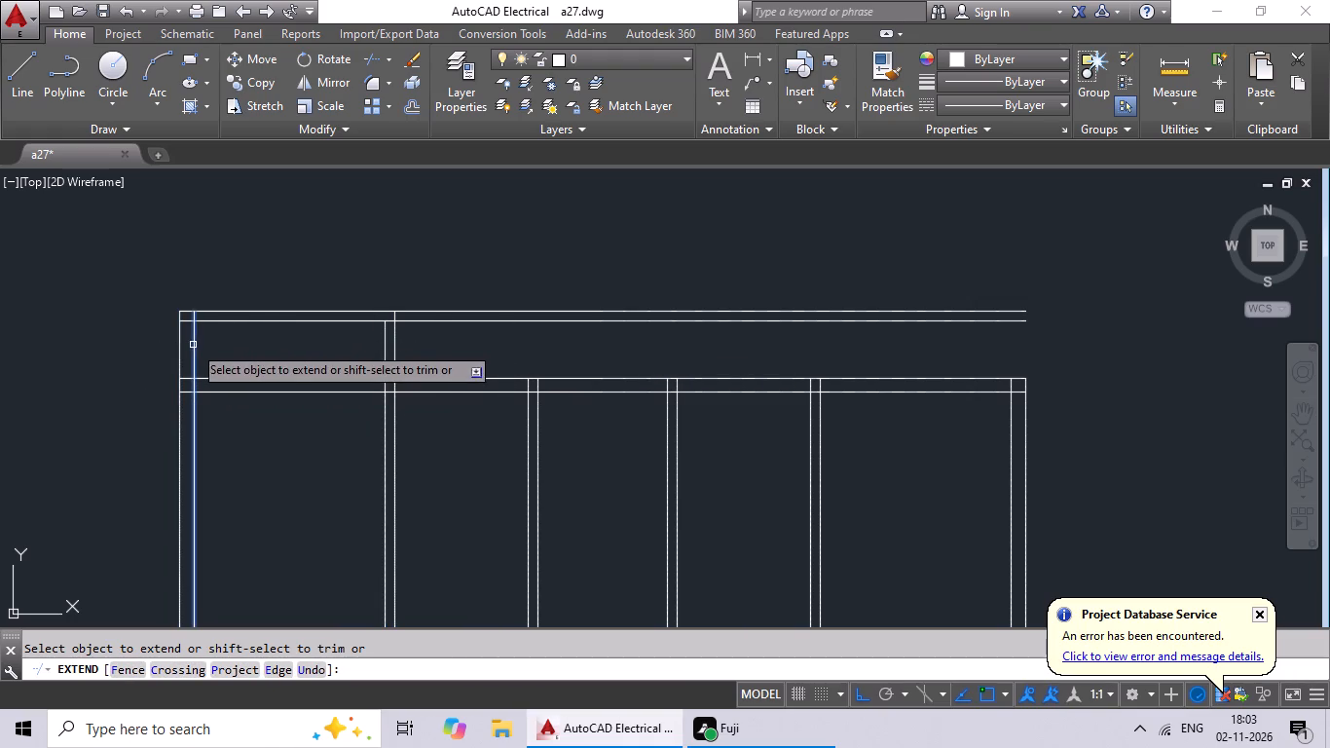
{"action": "left_click_drag", "start_coordinate": [192, 345], "coordinate": [205, 340]}
{"action": "left_click_drag", "start_coordinate": [383, 333], "coordinate": [384, 332]}
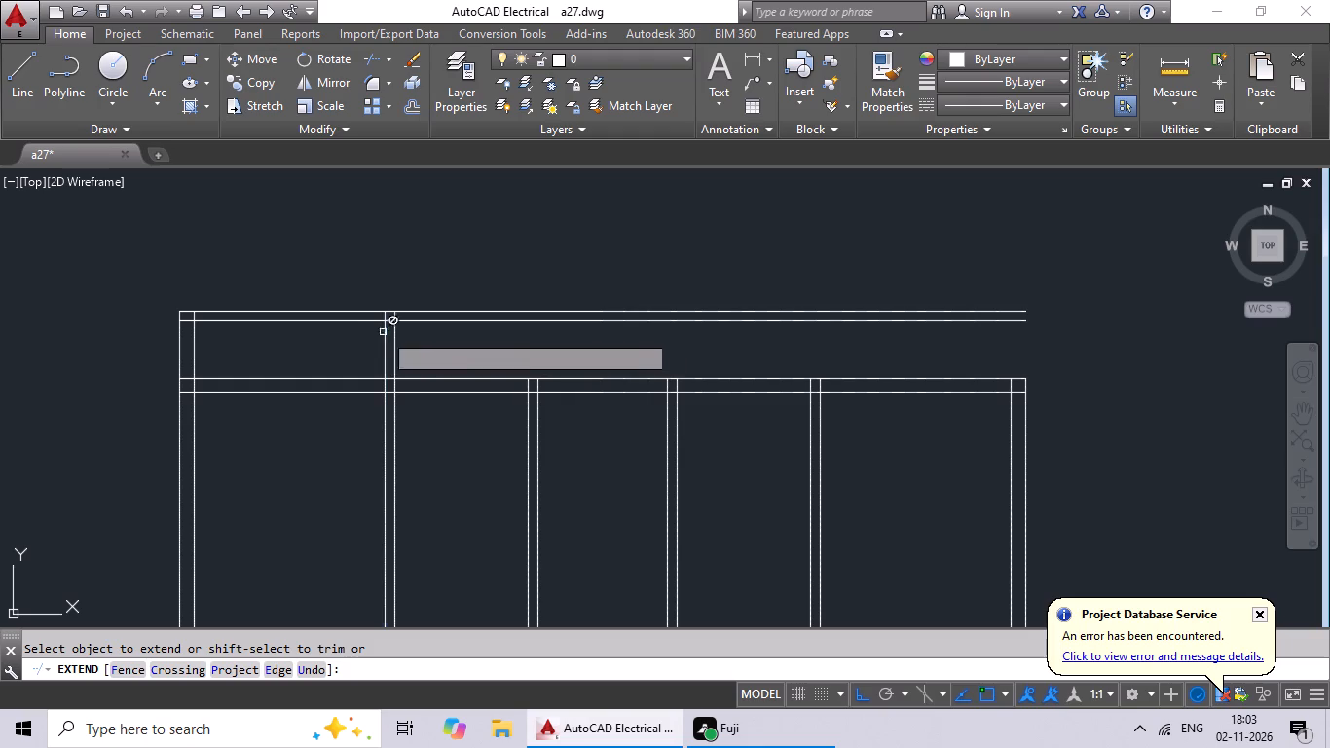
{"action": "left_click_drag", "start_coordinate": [384, 332], "coordinate": [391, 332]}
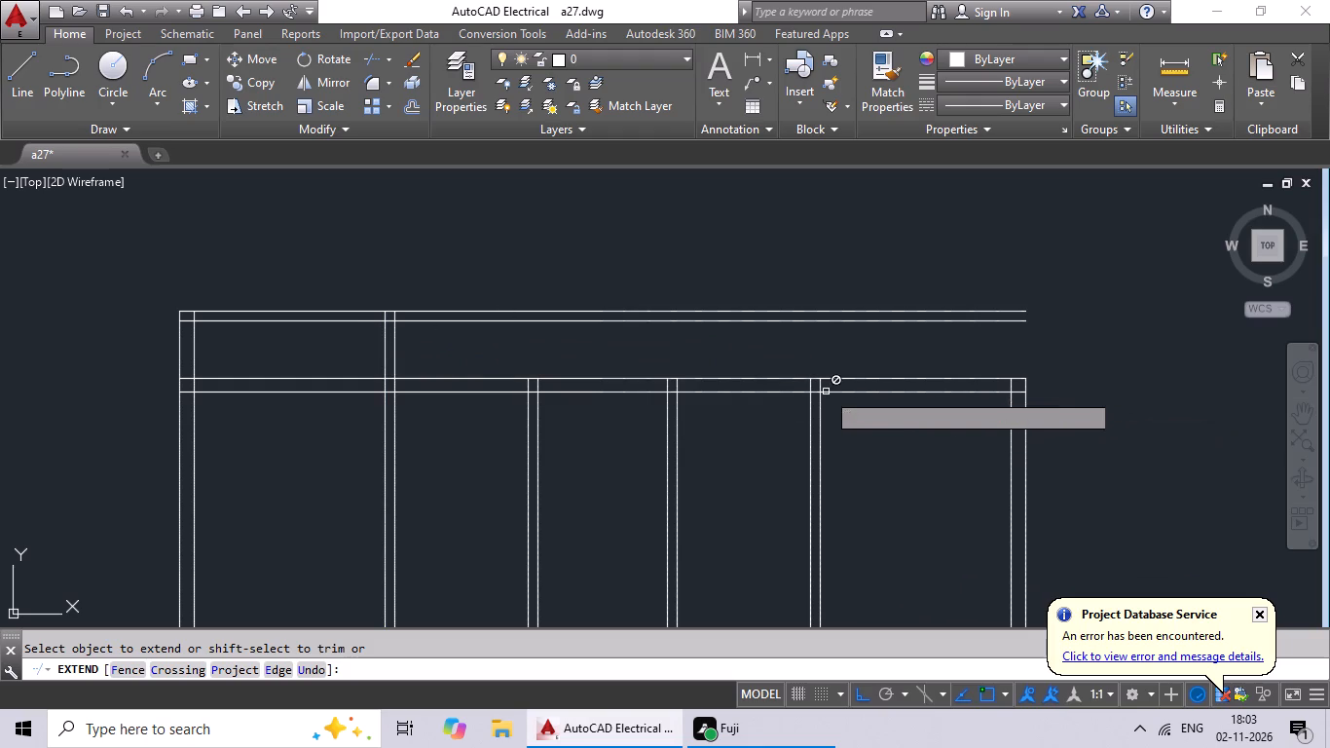
Extend both lines of the rightmost partition wall and of the right outer wall up to the new topmost line.
{"action": "left_click", "coordinate": [820, 378]}
{"action": "left_click", "coordinate": [823, 355]}
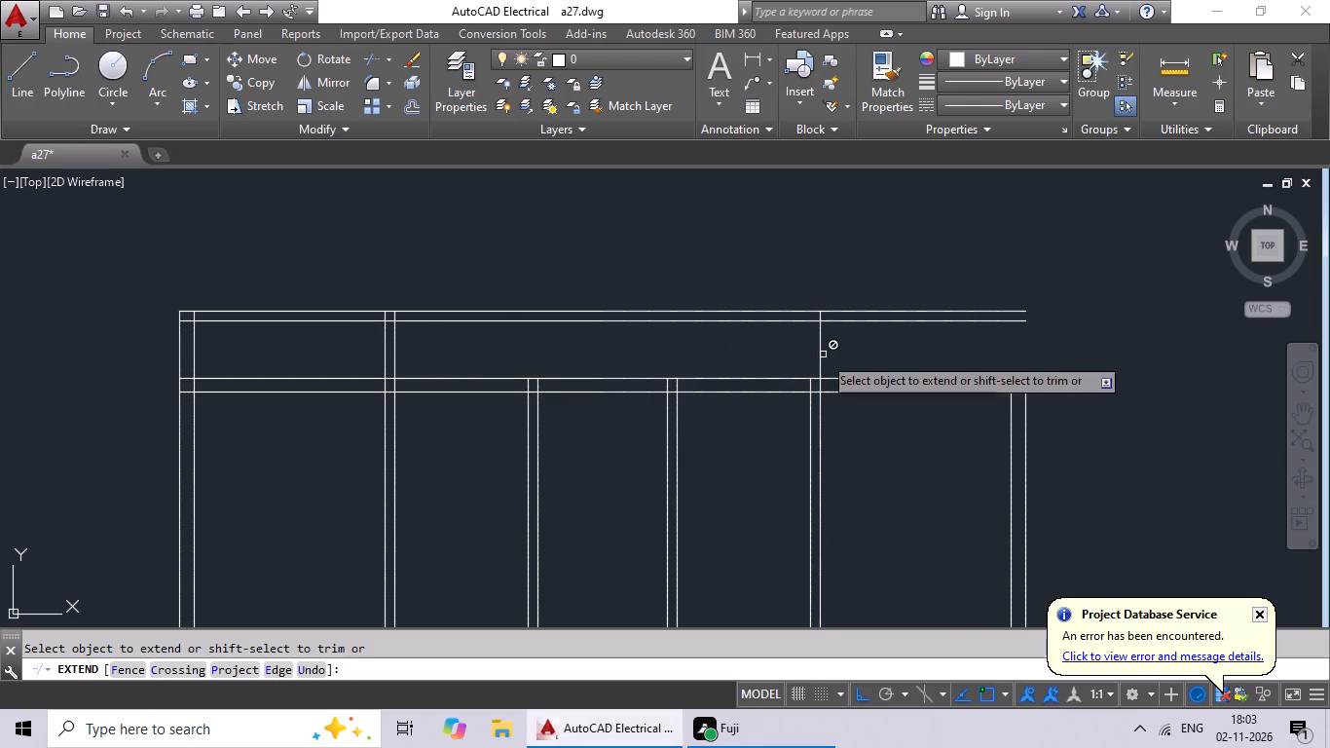
{"action": "left_click", "coordinate": [810, 389]}
{"action": "left_click", "coordinate": [811, 371]}
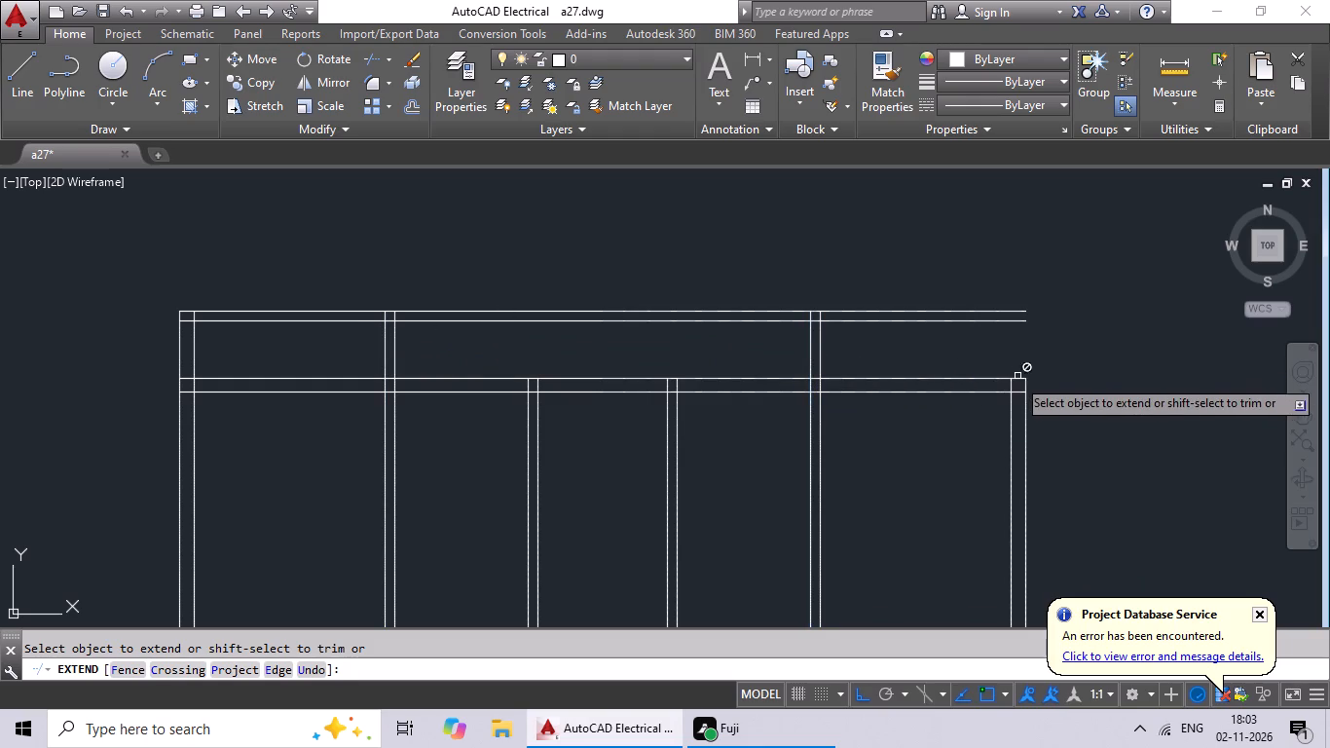
{"action": "left_click", "coordinate": [1008, 393]}
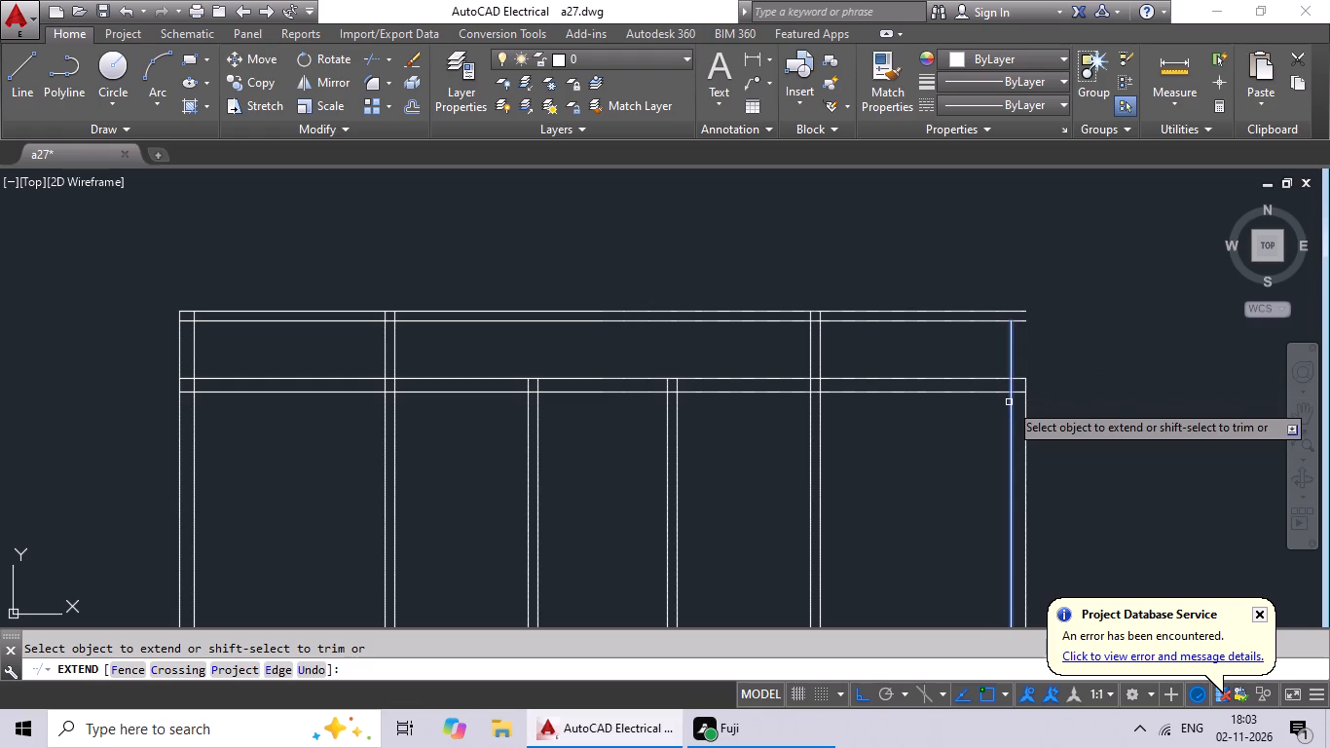
{"action": "left_click", "coordinate": [1009, 402]}
{"action": "left_click", "coordinate": [1014, 367]}
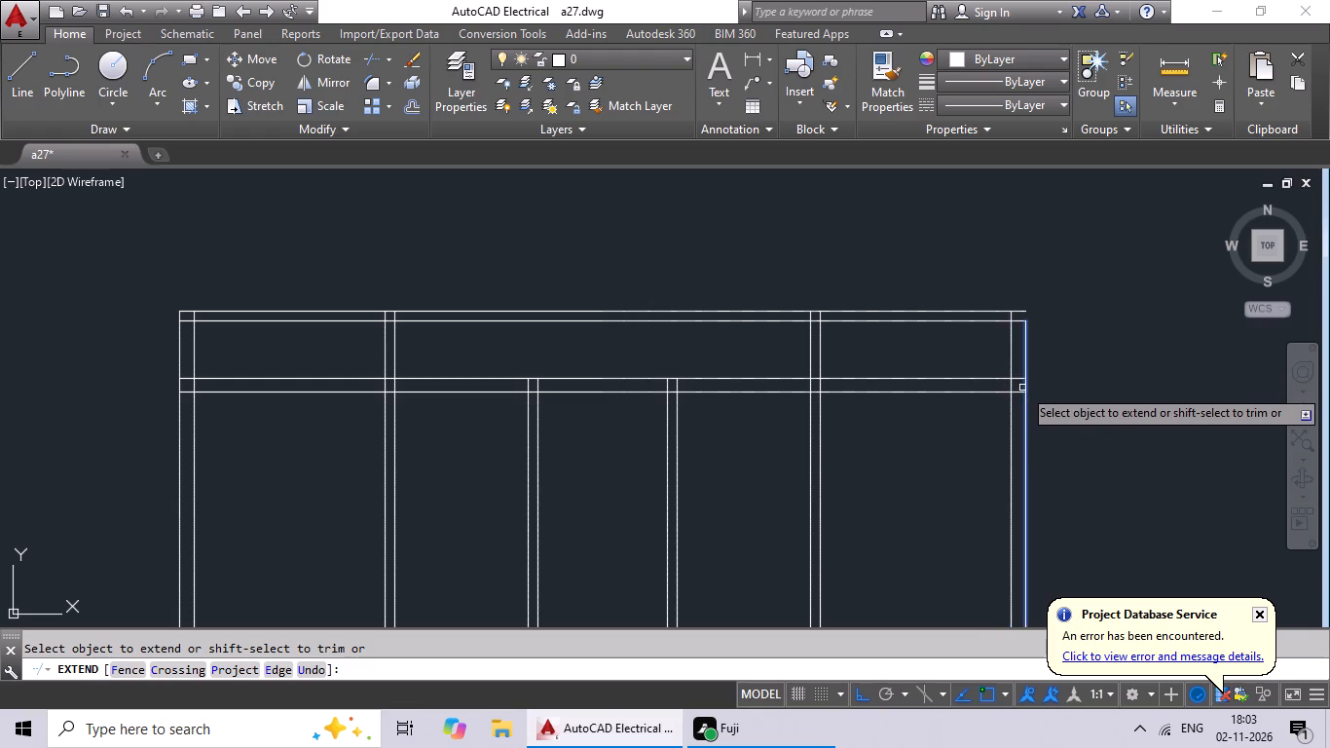
{"action": "left_click", "coordinate": [1022, 388]}
{"action": "left_click", "coordinate": [1025, 362]}
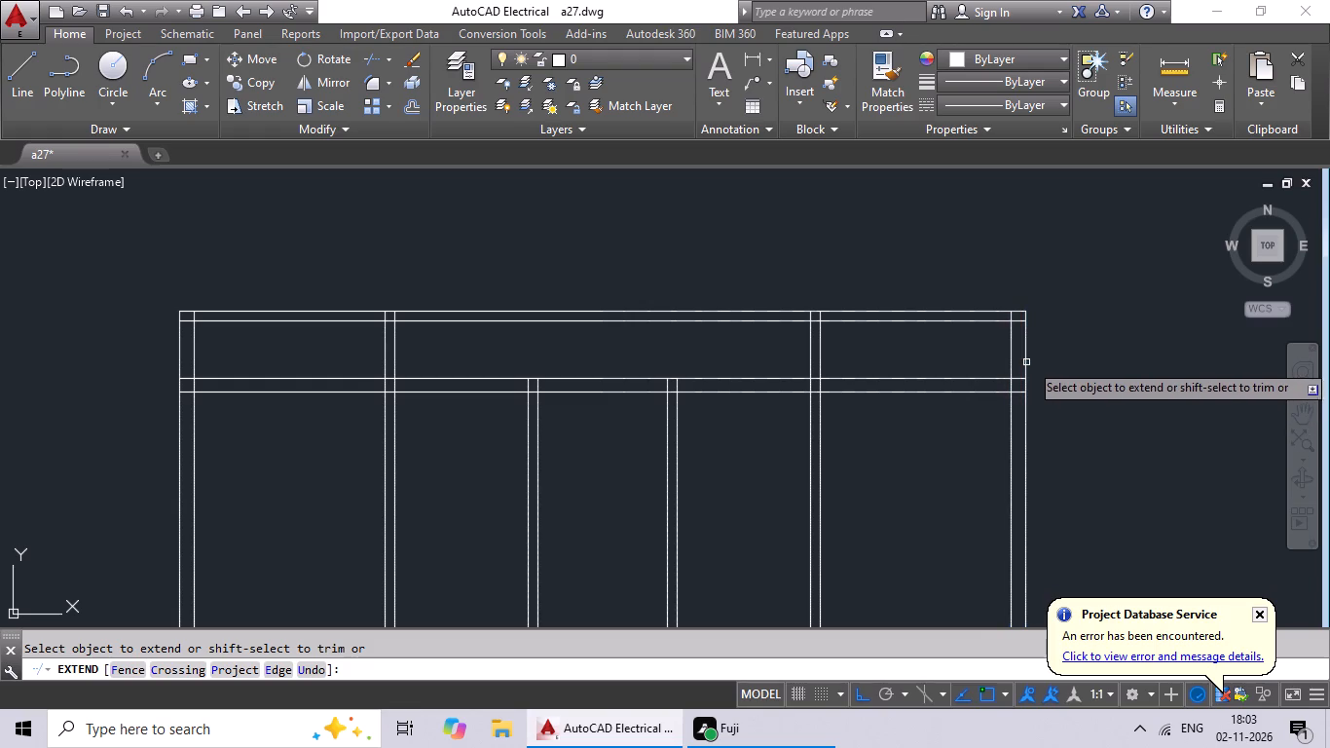
{"action": "middle_click_drag", "start_coordinate": [1088, 352], "coordinate": [1029, 344]}
{"action": "key", "text": "Escape"}
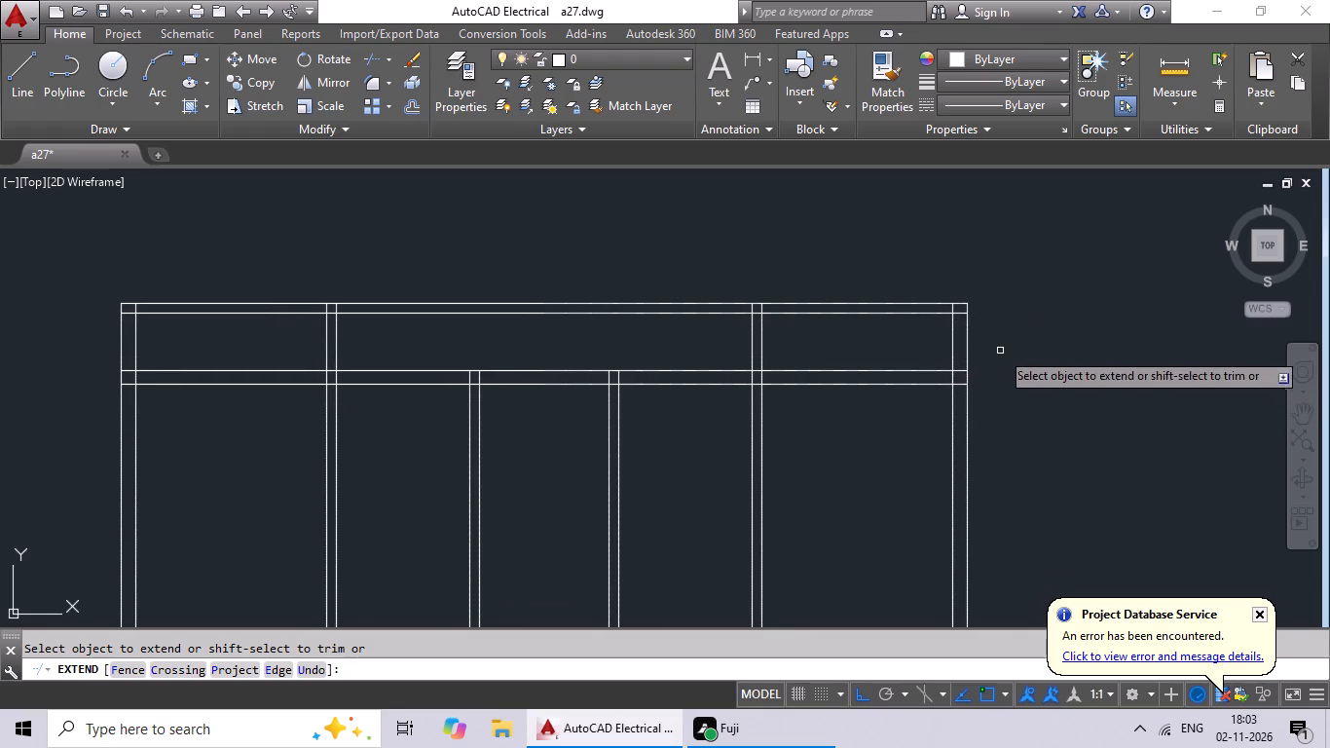
{"action": "key", "text": "Escape"}
{"action": "key", "text": "Escape"}
{"action": "key", "text": "Escape"}
Trim away both lines of the new 6" top wall between the two extended partition walls, using all objects as cutting edges.
{"action": "type", "text": "tr"}
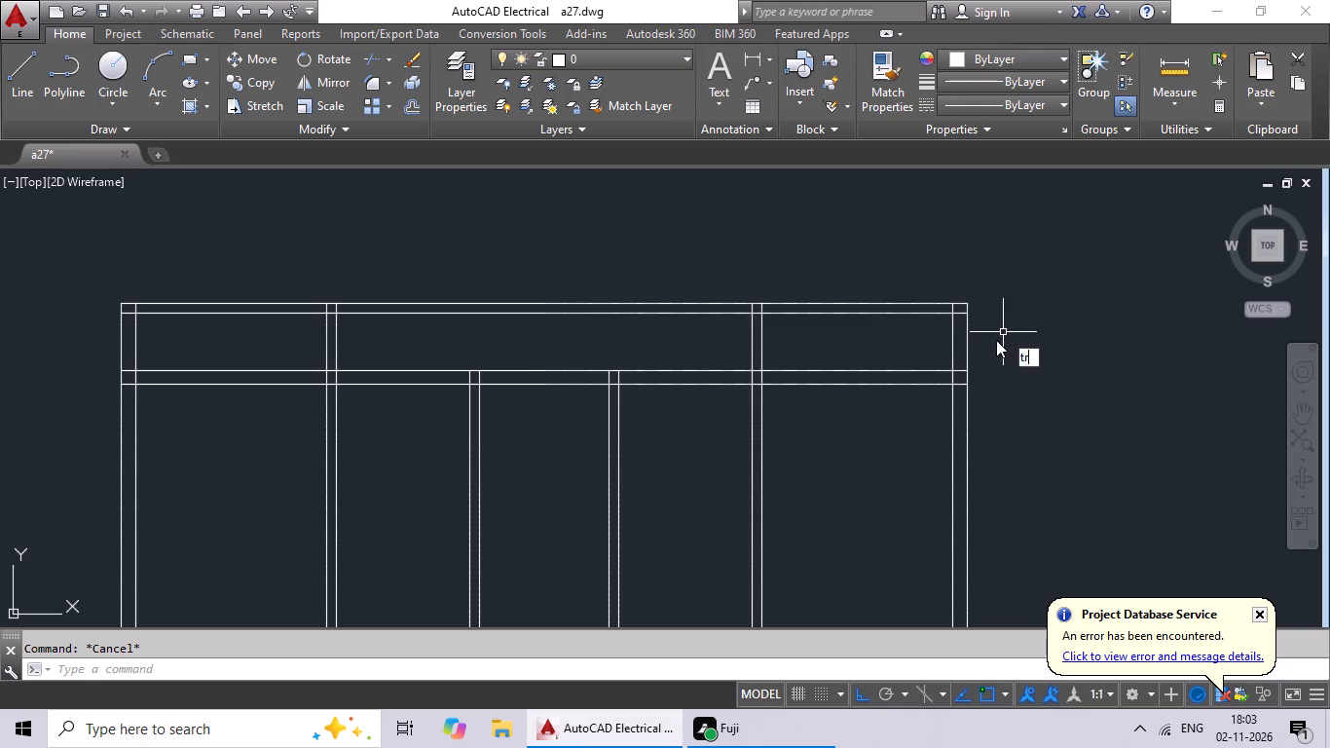
{"action": "key", "text": "space"}
{"action": "scroll", "coordinate": [609, 306], "scroll_direction": "up", "scroll_amount": 1}
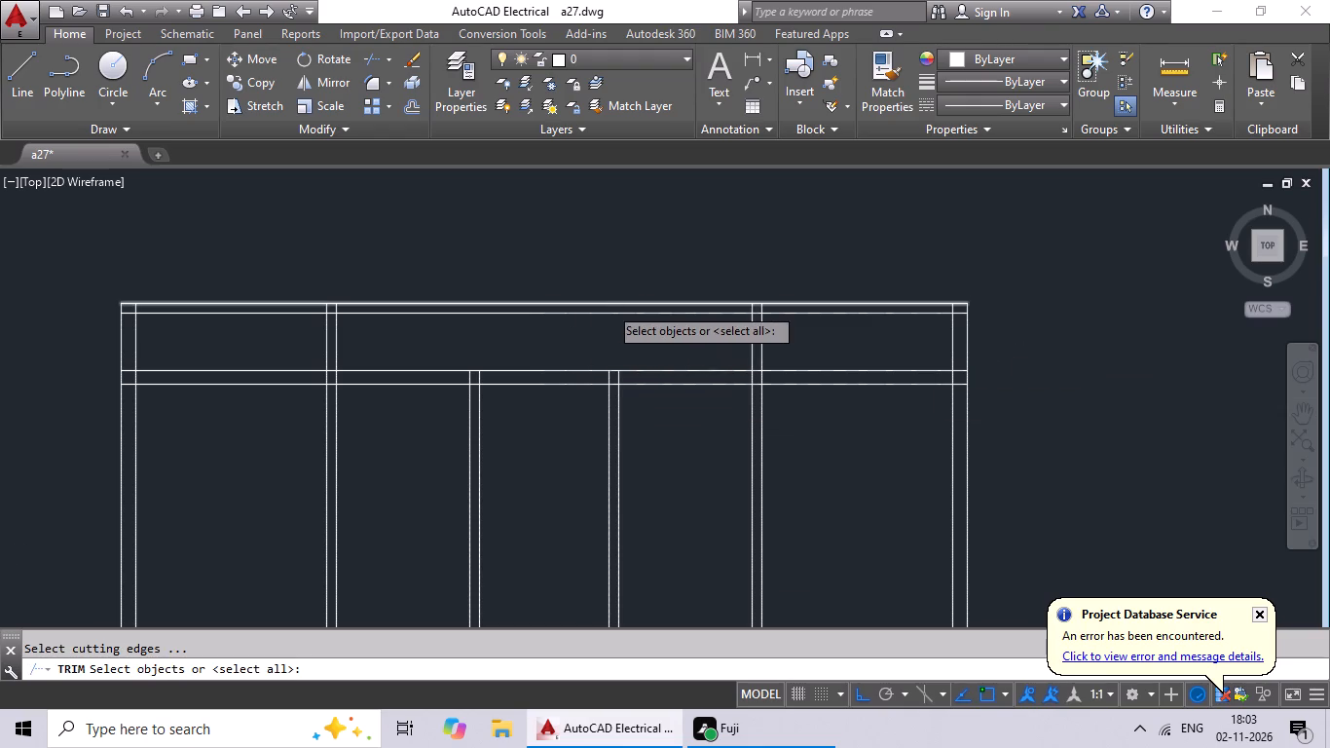
{"action": "scroll", "coordinate": [609, 306], "scroll_direction": "up", "scroll_amount": 3}
{"action": "key", "text": "space"}
{"action": "left_click_drag", "start_coordinate": [653, 245], "coordinate": [599, 420]}
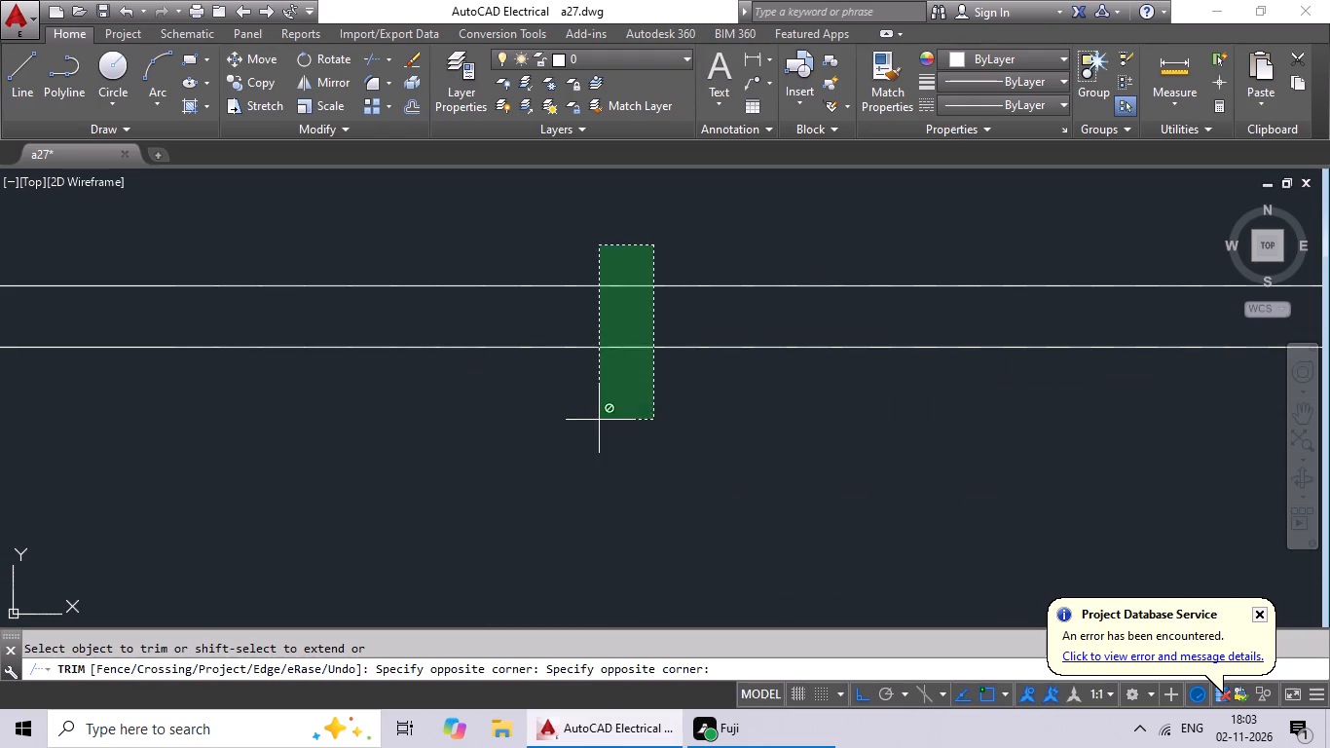
{"action": "left_click_drag", "start_coordinate": [599, 420], "coordinate": [599, 419]}
{"action": "scroll", "coordinate": [622, 392], "scroll_direction": "down", "scroll_amount": 4}
{"action": "left_click", "coordinate": [622, 390]}
{"action": "scroll", "coordinate": [648, 381], "scroll_direction": "up", "scroll_amount": 3}
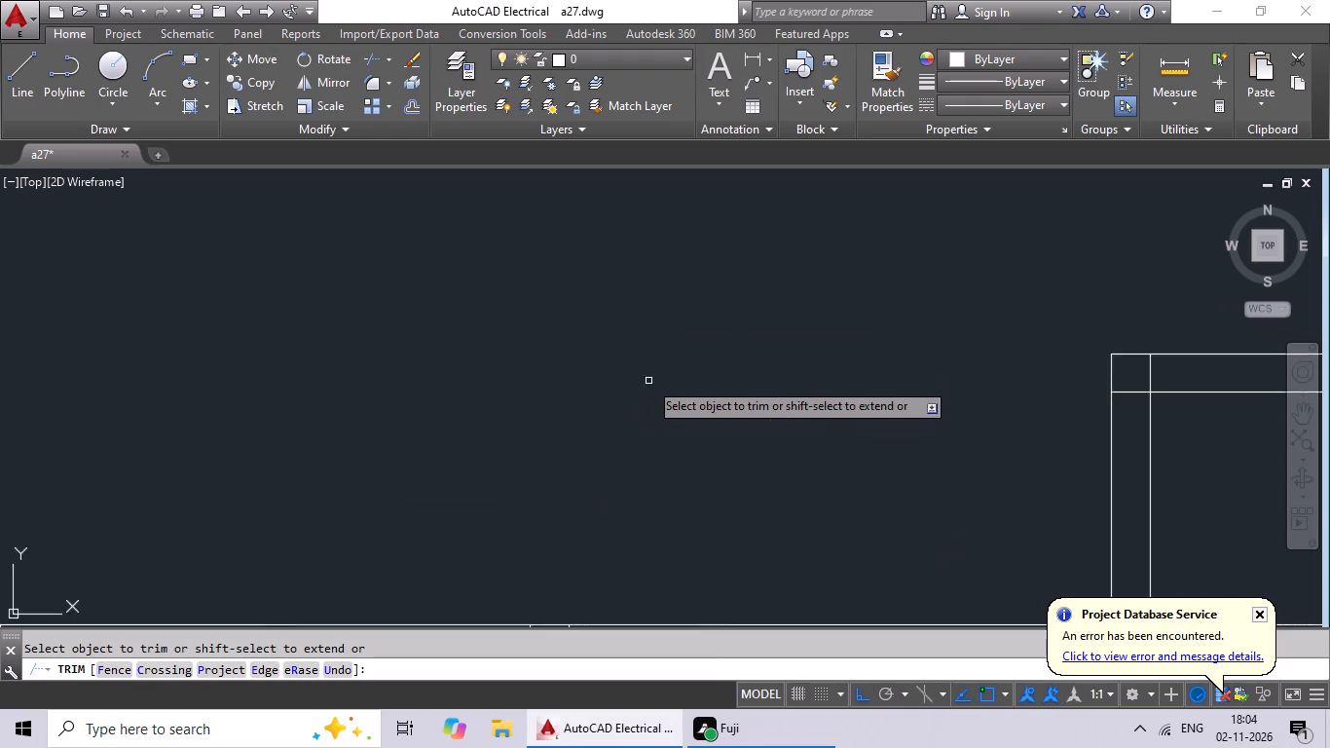
Measure the clear width between the rightmost partition wall and the right outer wall inside the upper projection.
{"action": "scroll", "coordinate": [648, 381], "scroll_direction": "down", "scroll_amount": 3}
{"action": "middle_click_drag", "start_coordinate": [646, 381], "coordinate": [529, 372]}
{"action": "key", "text": "Escape"}
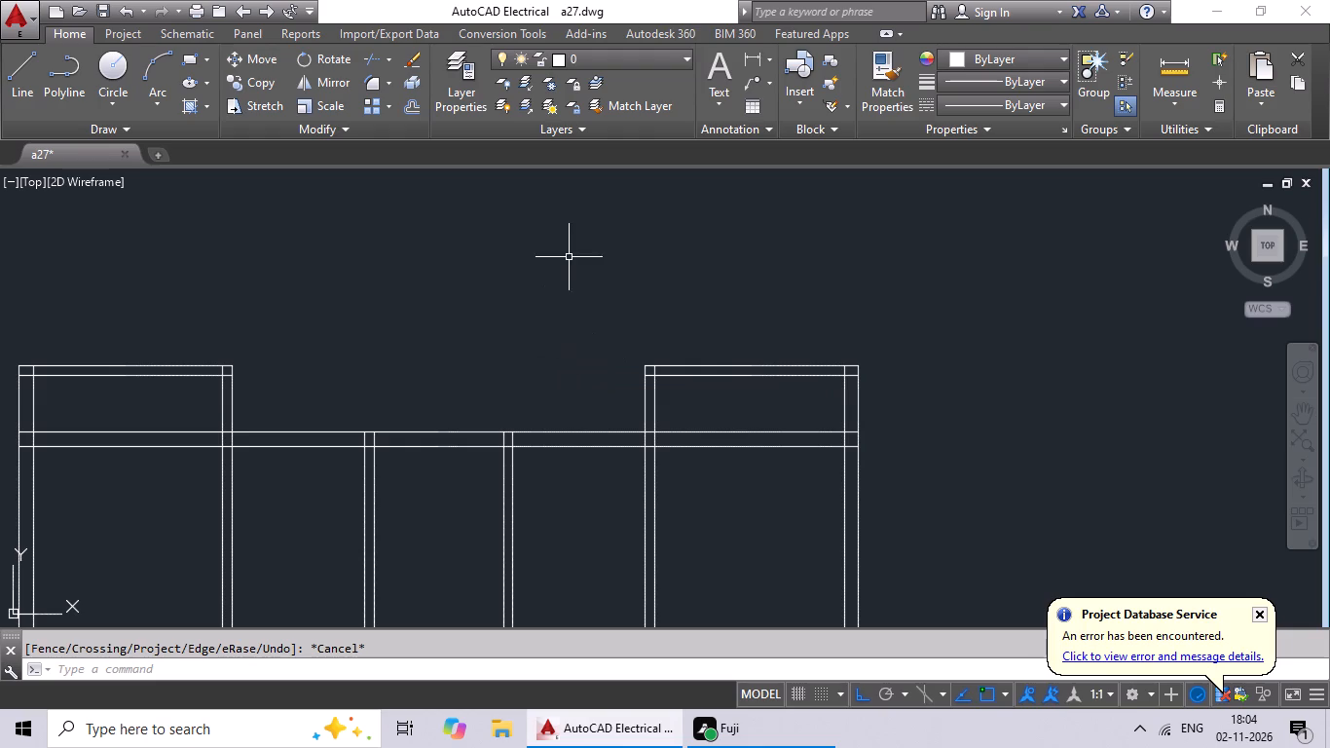
{"action": "left_click", "coordinate": [749, 63]}
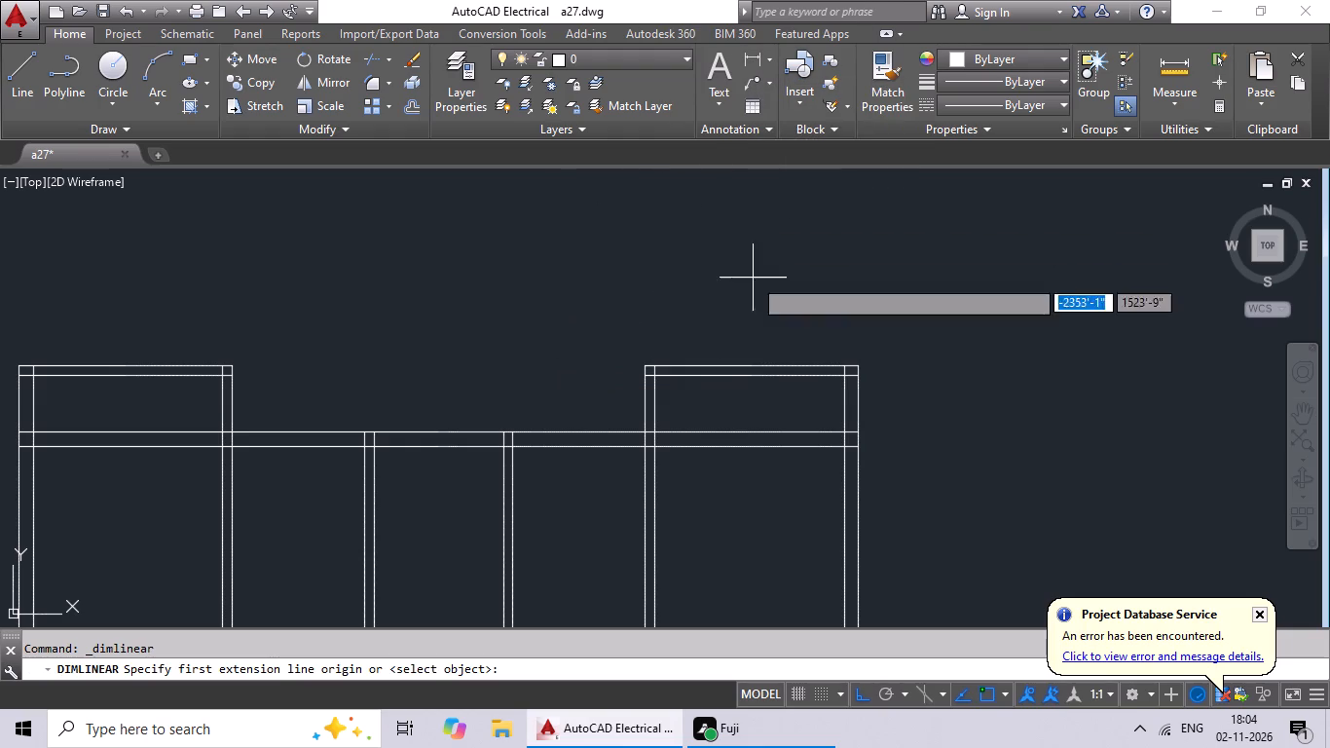
{"action": "scroll", "coordinate": [682, 445], "scroll_direction": "up", "scroll_amount": 4}
{"action": "scroll", "coordinate": [594, 367], "scroll_direction": "down", "scroll_amount": 2}
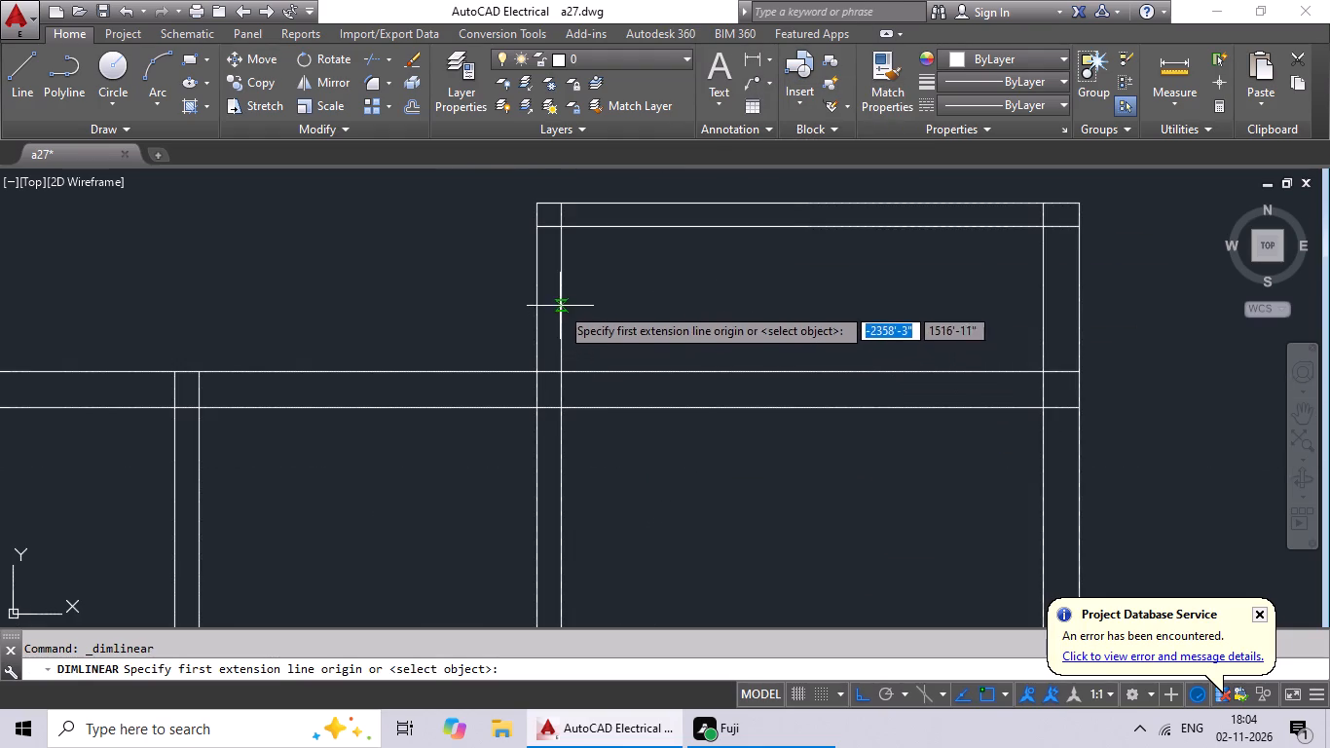
{"action": "left_click", "coordinate": [560, 295]}
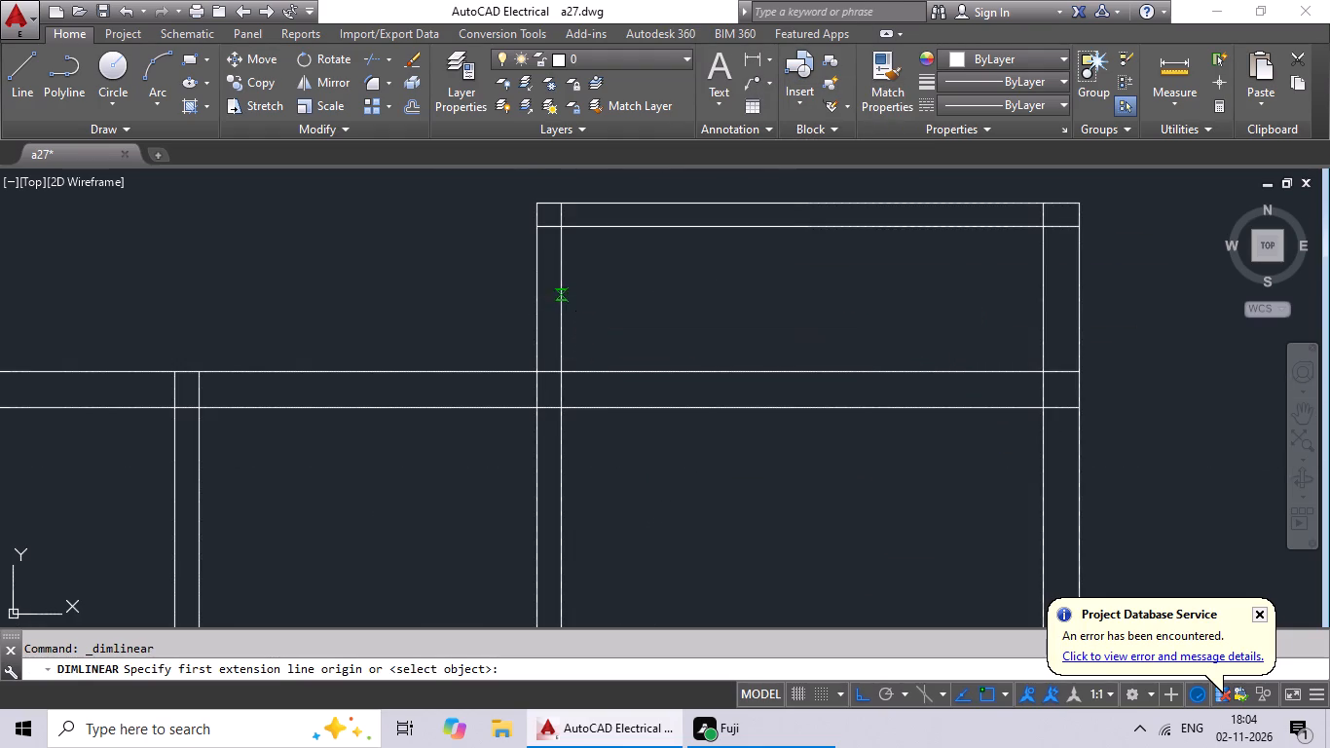
{"action": "left_click", "coordinate": [1043, 294]}
{"action": "scroll", "coordinate": [1042, 330], "scroll_direction": "up", "scroll_amount": 1}
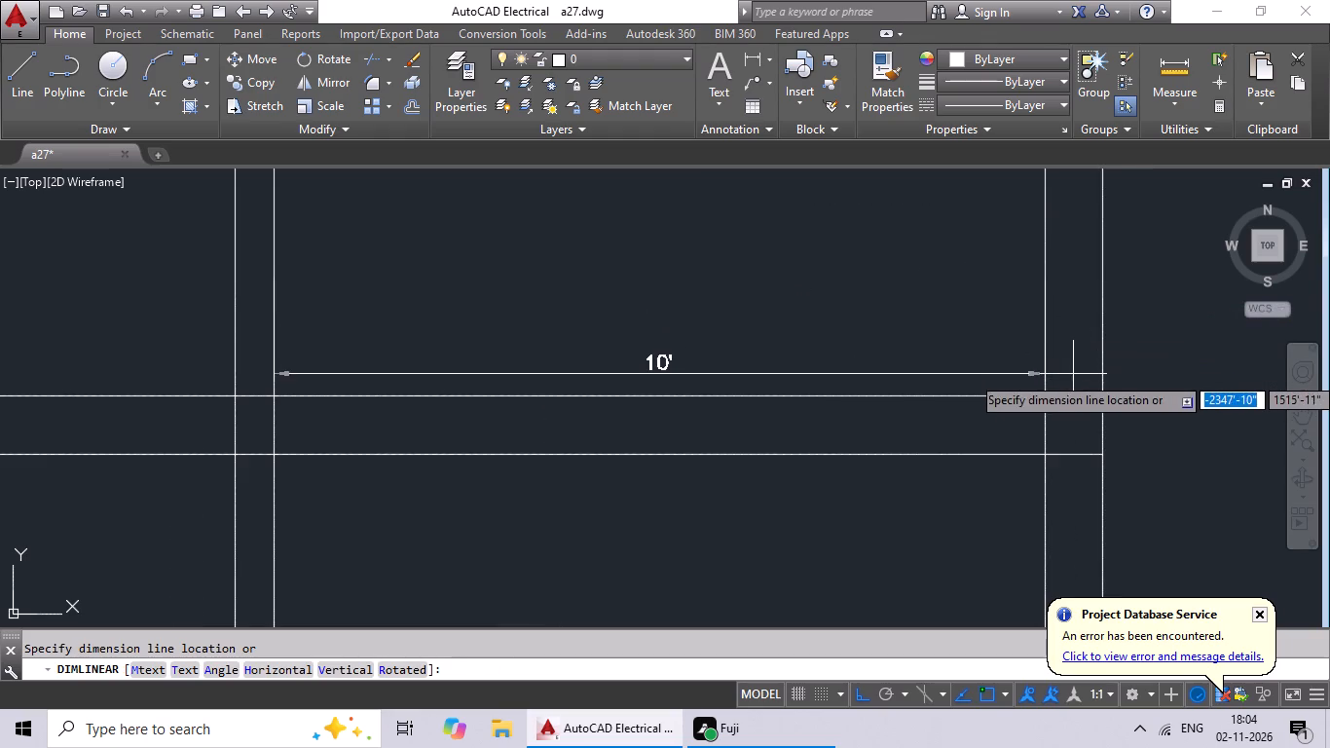
{"action": "scroll", "coordinate": [1054, 370], "scroll_direction": "down", "scroll_amount": 2}
{"action": "middle_click_drag", "start_coordinate": [1043, 334], "coordinate": [1053, 276]}
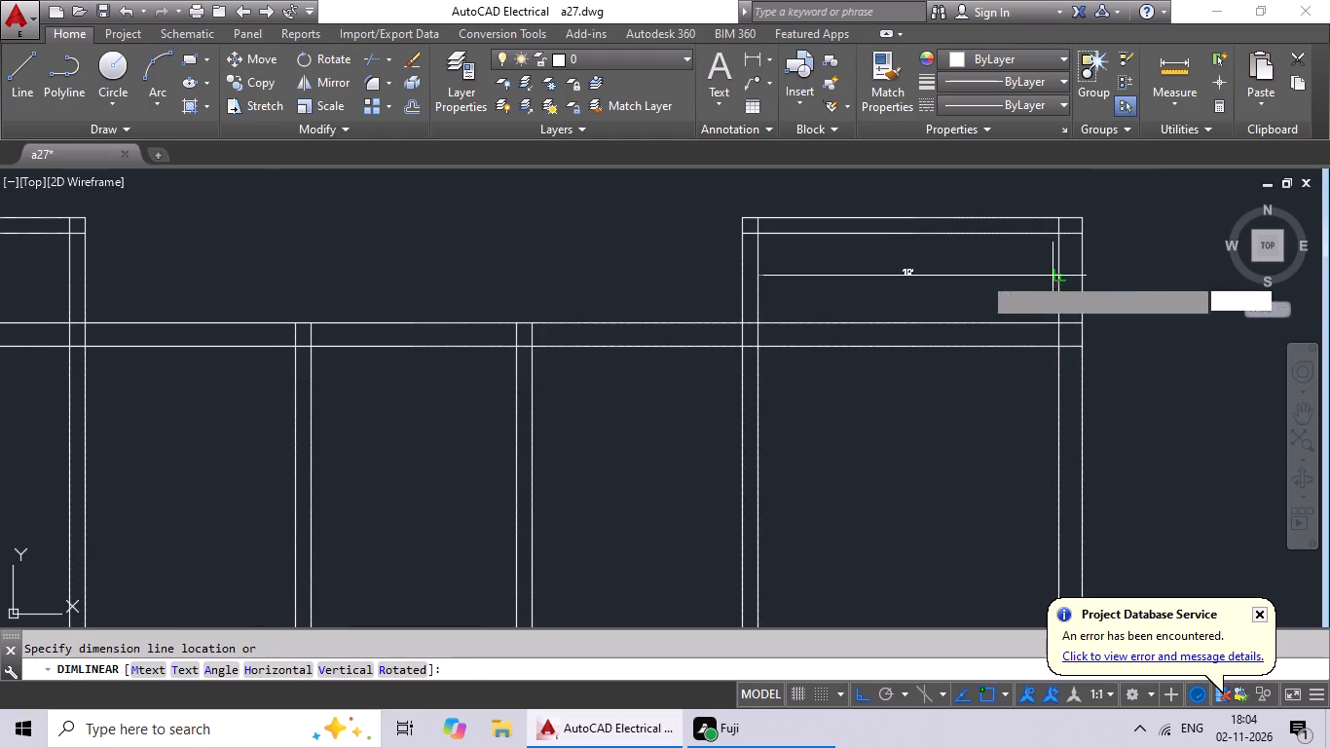
{"action": "scroll", "coordinate": [995, 281], "scroll_direction": "down", "scroll_amount": 1}
{"action": "middle_click_drag", "start_coordinate": [995, 280], "coordinate": [1042, 172]}
{"action": "key", "text": "Escape"}
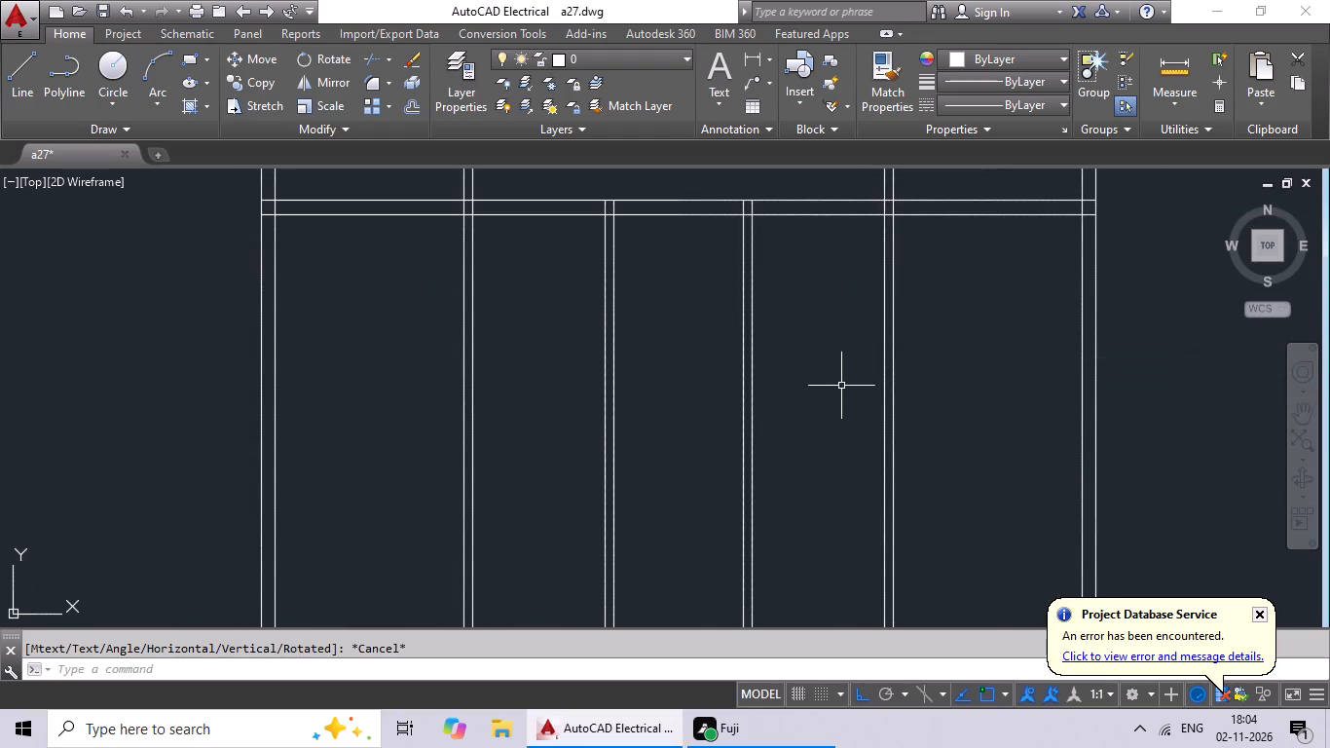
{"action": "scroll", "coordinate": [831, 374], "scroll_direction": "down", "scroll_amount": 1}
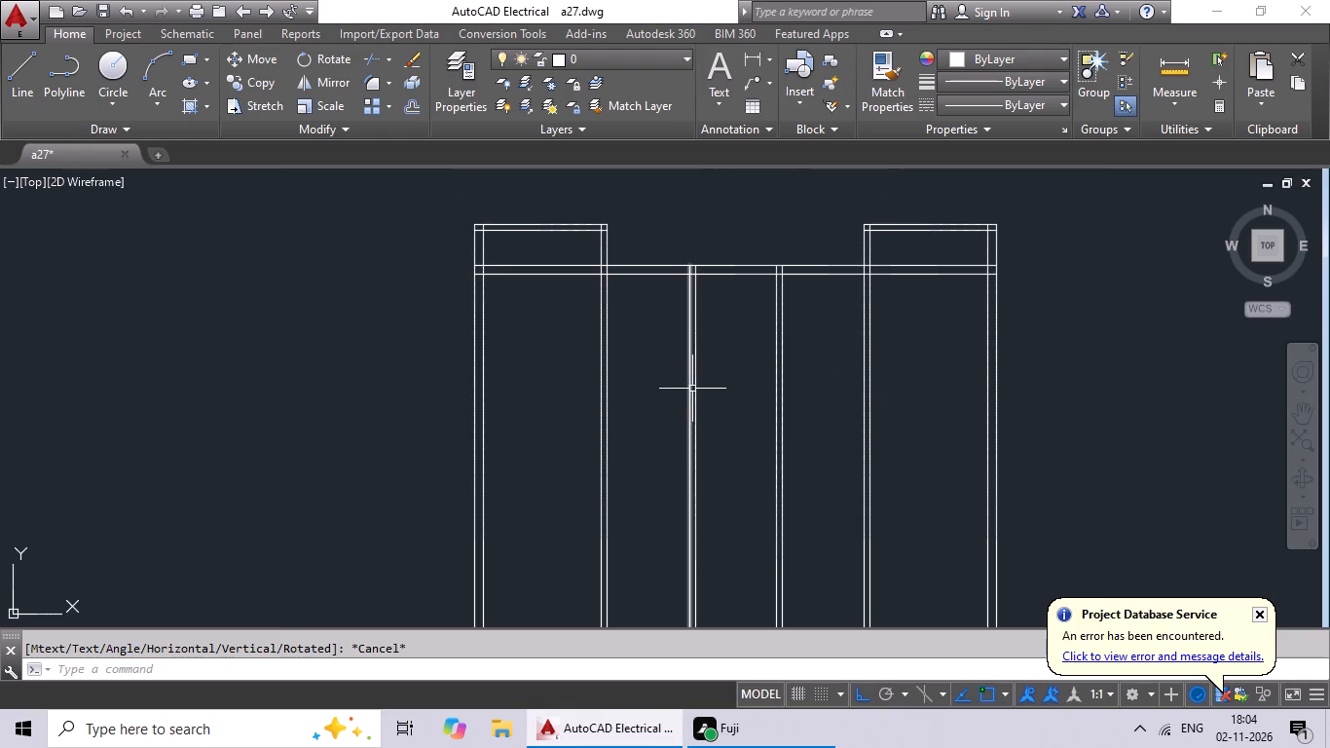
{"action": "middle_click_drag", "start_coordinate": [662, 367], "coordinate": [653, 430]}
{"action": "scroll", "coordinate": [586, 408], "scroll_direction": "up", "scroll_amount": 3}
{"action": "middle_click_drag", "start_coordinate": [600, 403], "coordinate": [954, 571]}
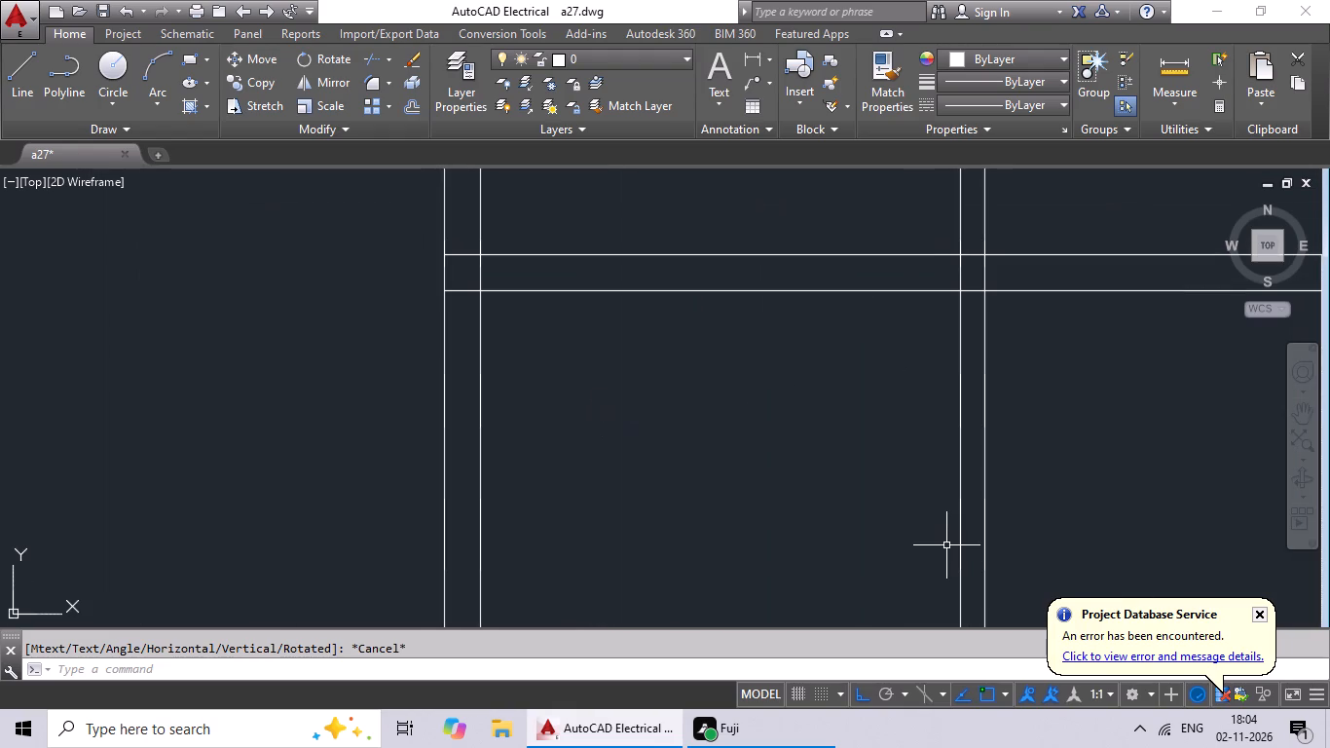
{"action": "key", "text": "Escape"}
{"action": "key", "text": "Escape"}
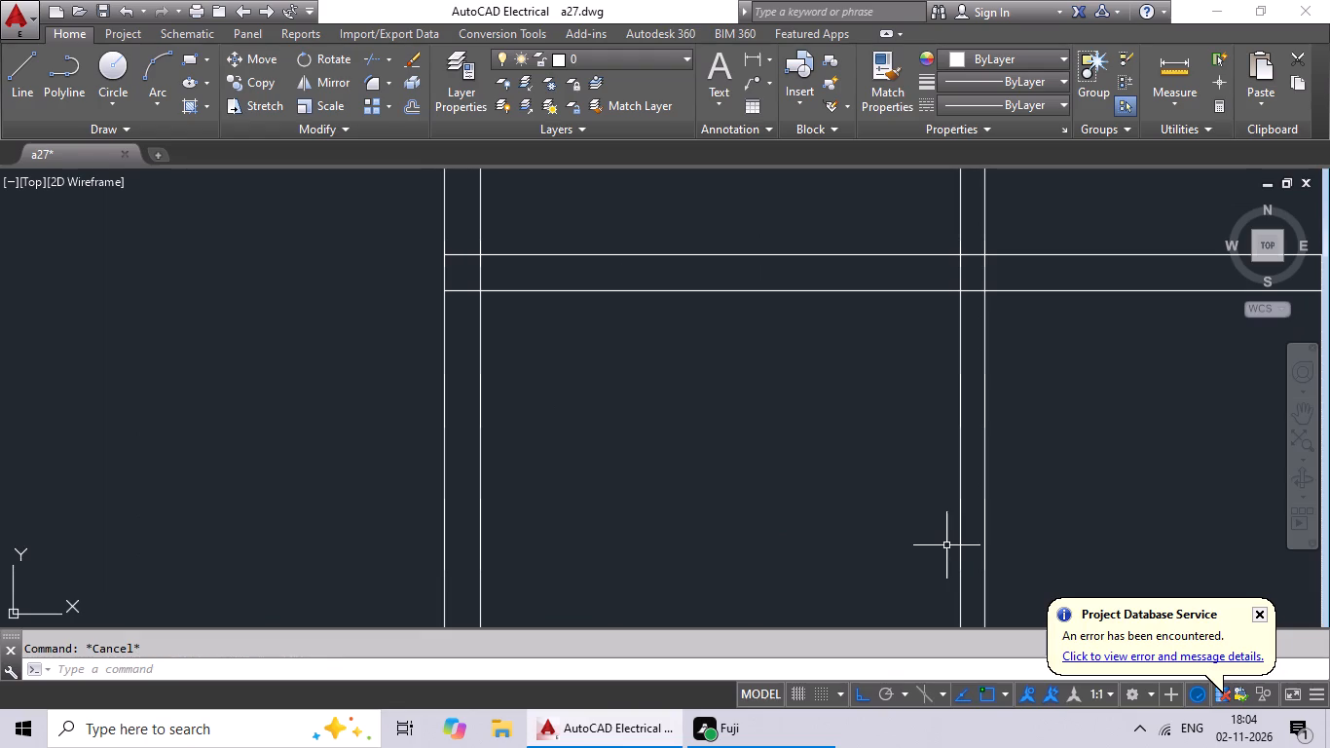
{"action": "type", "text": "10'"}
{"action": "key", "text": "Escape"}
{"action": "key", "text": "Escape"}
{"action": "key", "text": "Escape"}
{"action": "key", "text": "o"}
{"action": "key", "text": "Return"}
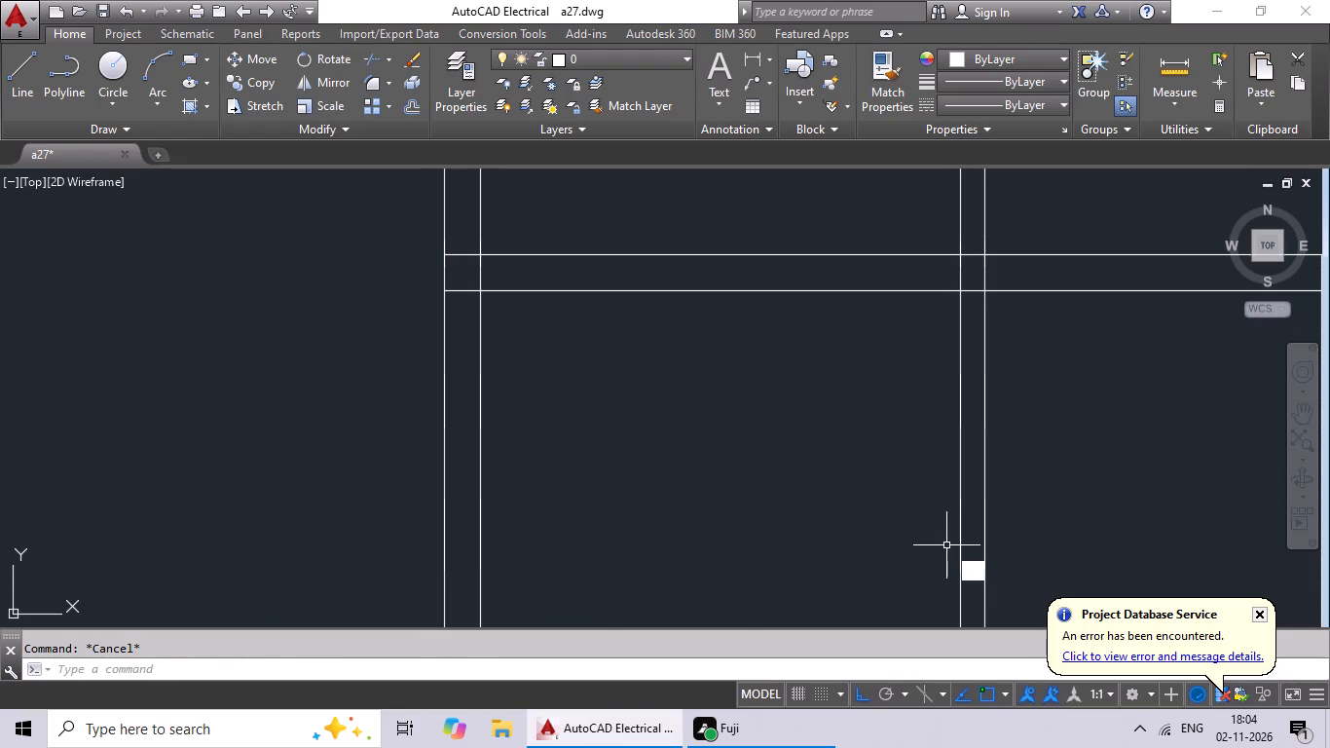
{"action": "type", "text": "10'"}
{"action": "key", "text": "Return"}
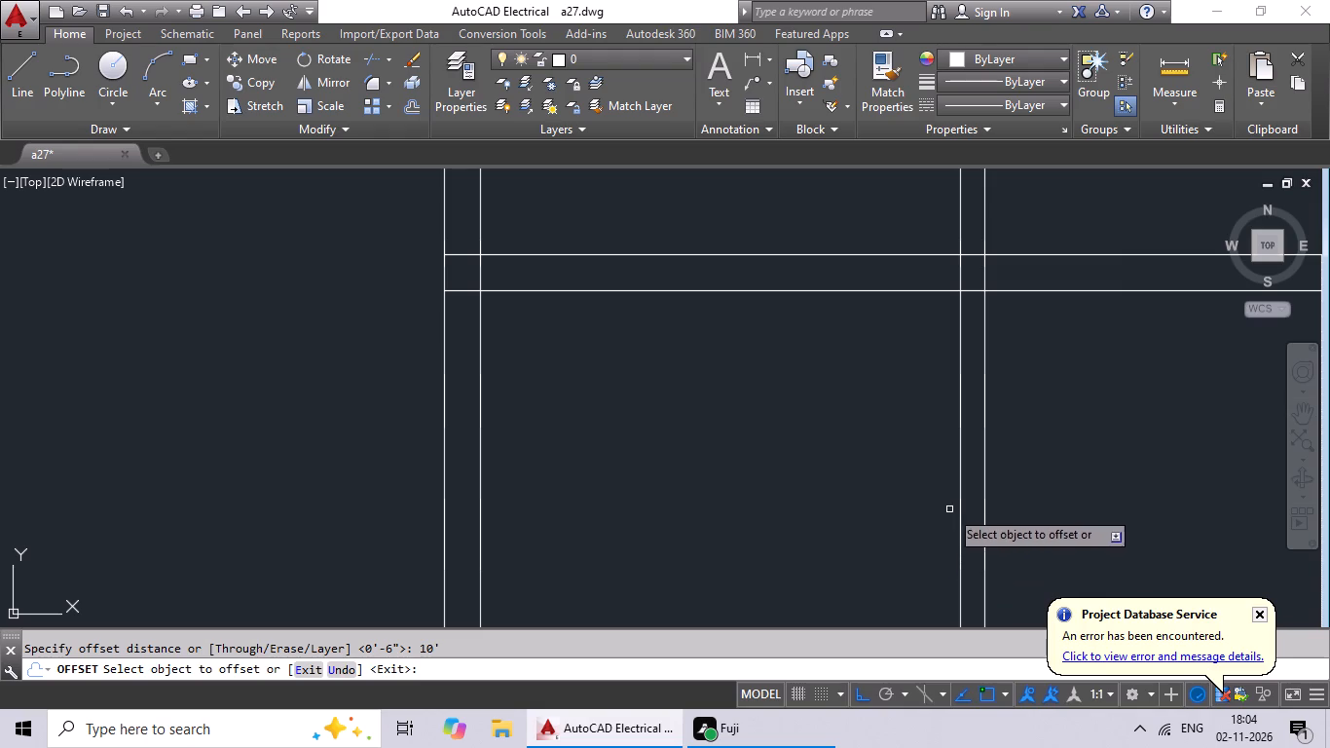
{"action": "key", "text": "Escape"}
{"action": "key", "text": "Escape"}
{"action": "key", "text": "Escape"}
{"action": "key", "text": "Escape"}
Offset the inner line of the building's 9" top outer wall 10'10" downward into the rooms.
{"action": "key", "text": "o"}
{"action": "key", "text": "Return"}
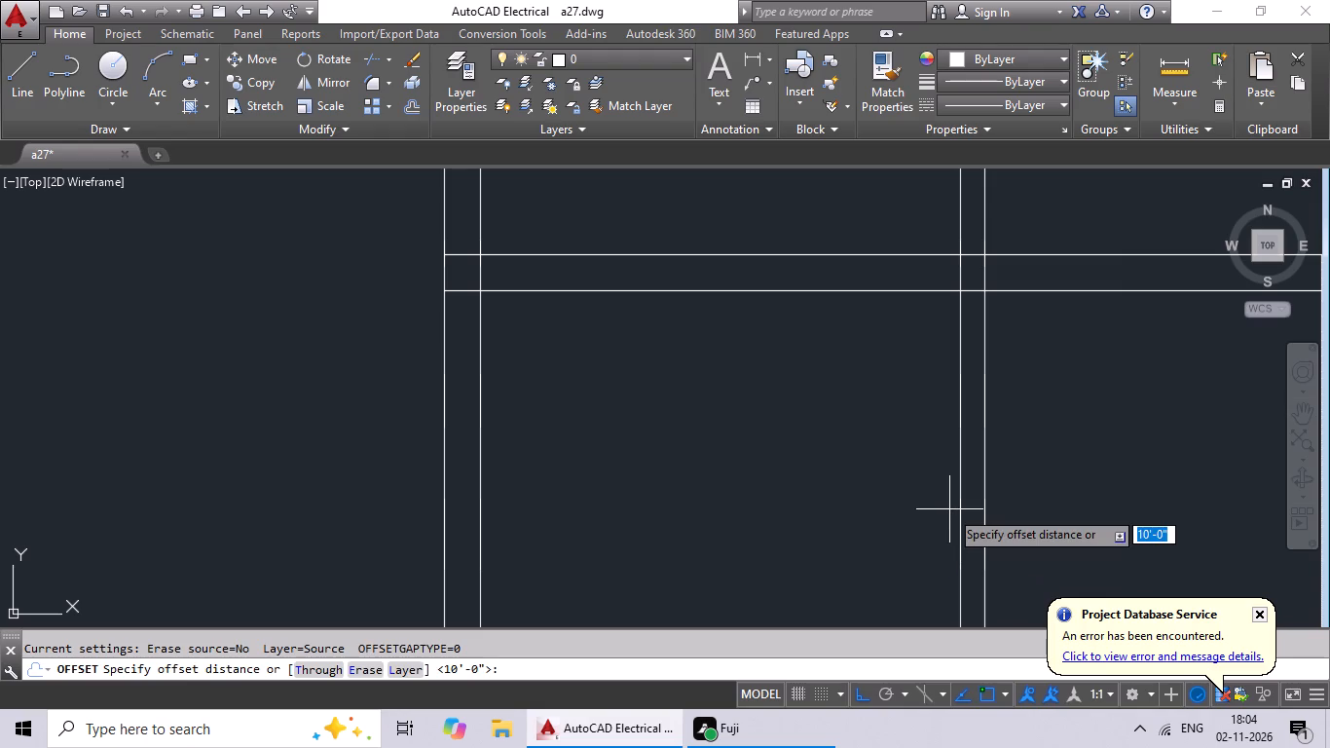
{"action": "type", "text": "10'10\""}
{"action": "key", "text": "Return"}
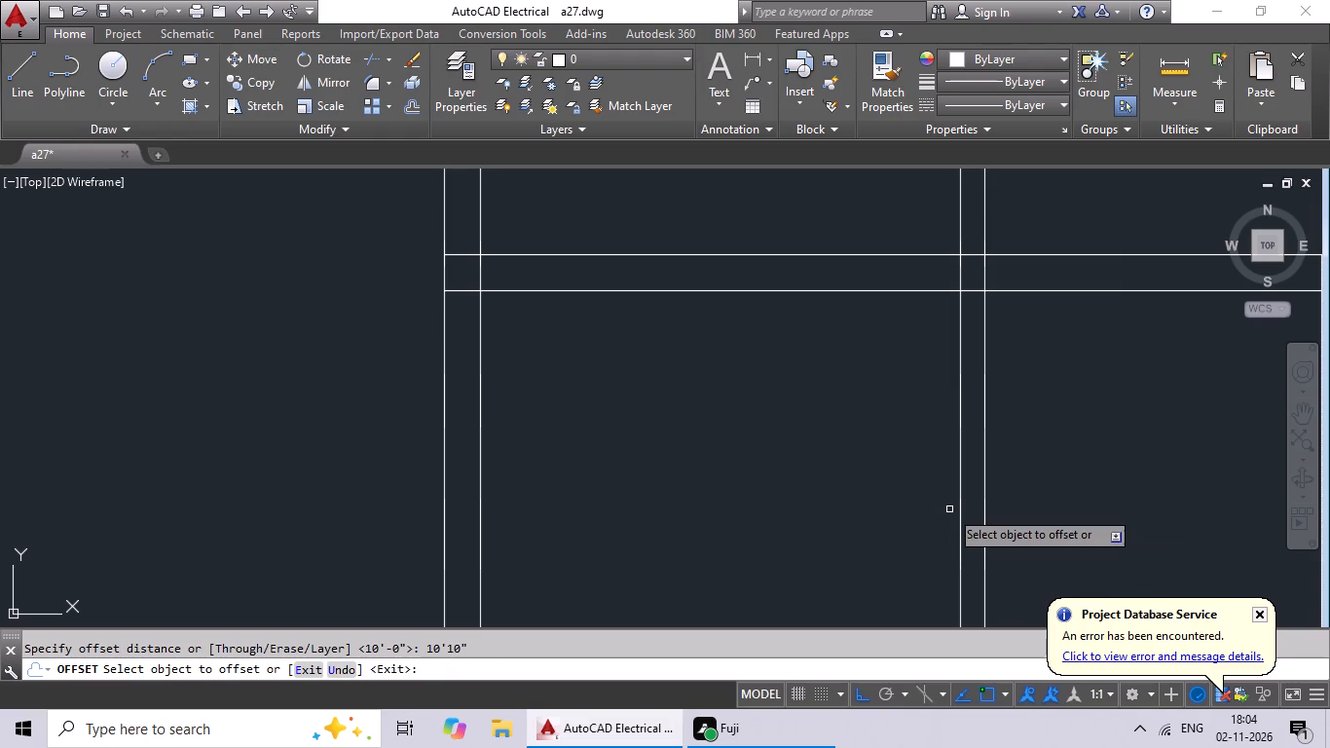
{"action": "left_click_drag", "start_coordinate": [854, 292], "coordinate": [848, 326]}
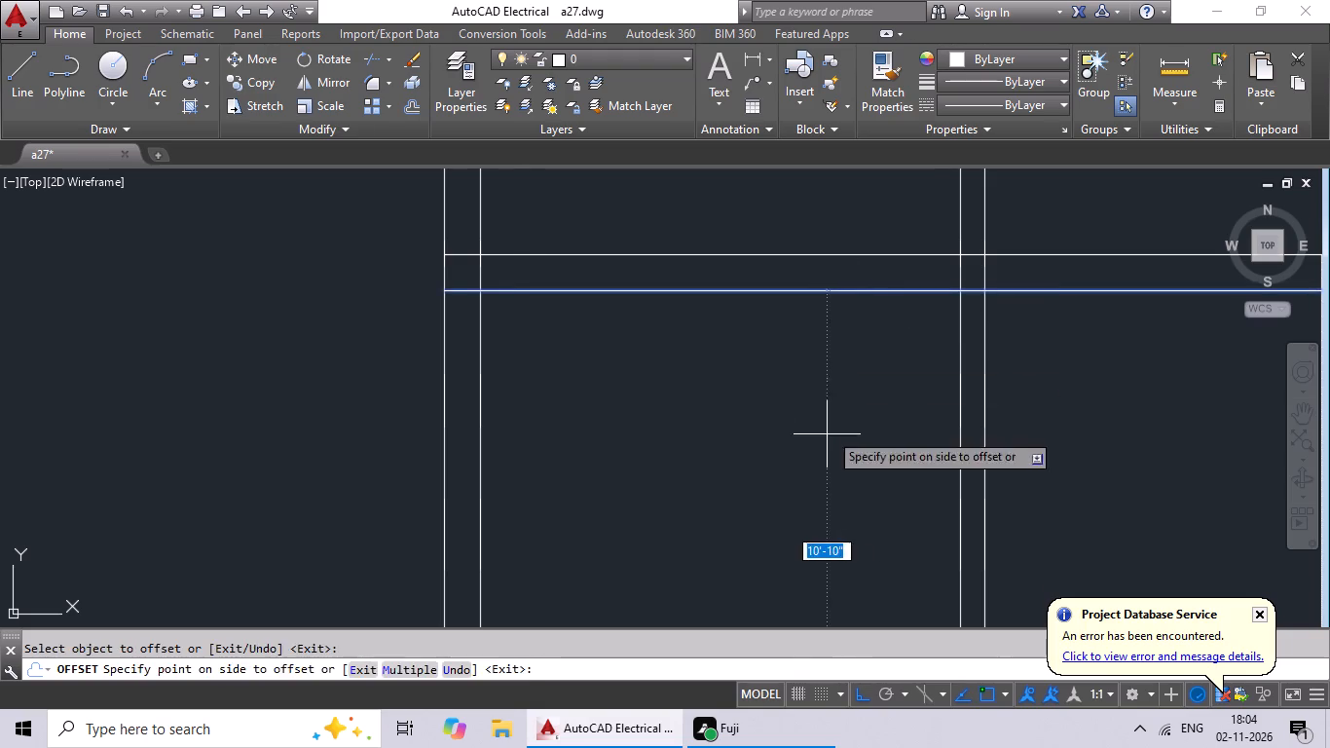
{"action": "left_click", "coordinate": [834, 418]}
{"action": "scroll", "coordinate": [834, 418], "scroll_direction": "down", "scroll_amount": 2}
{"action": "middle_click_drag", "start_coordinate": [834, 416], "coordinate": [826, 340]}
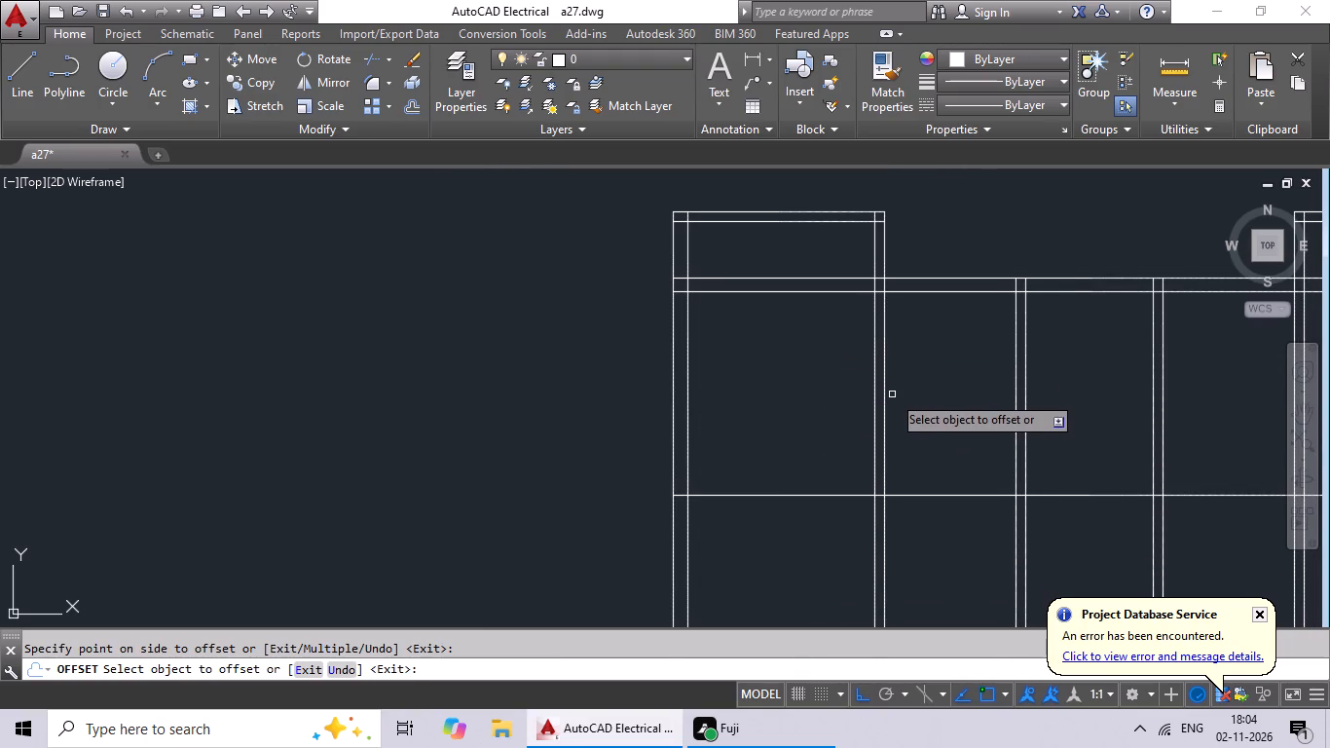
{"action": "middle_click_drag", "start_coordinate": [842, 382], "coordinate": [712, 344]}
{"action": "middle_click_drag", "start_coordinate": [815, 378], "coordinate": [668, 354]}
{"action": "key", "text": "Escape"}
{"action": "key", "text": "Escape"}
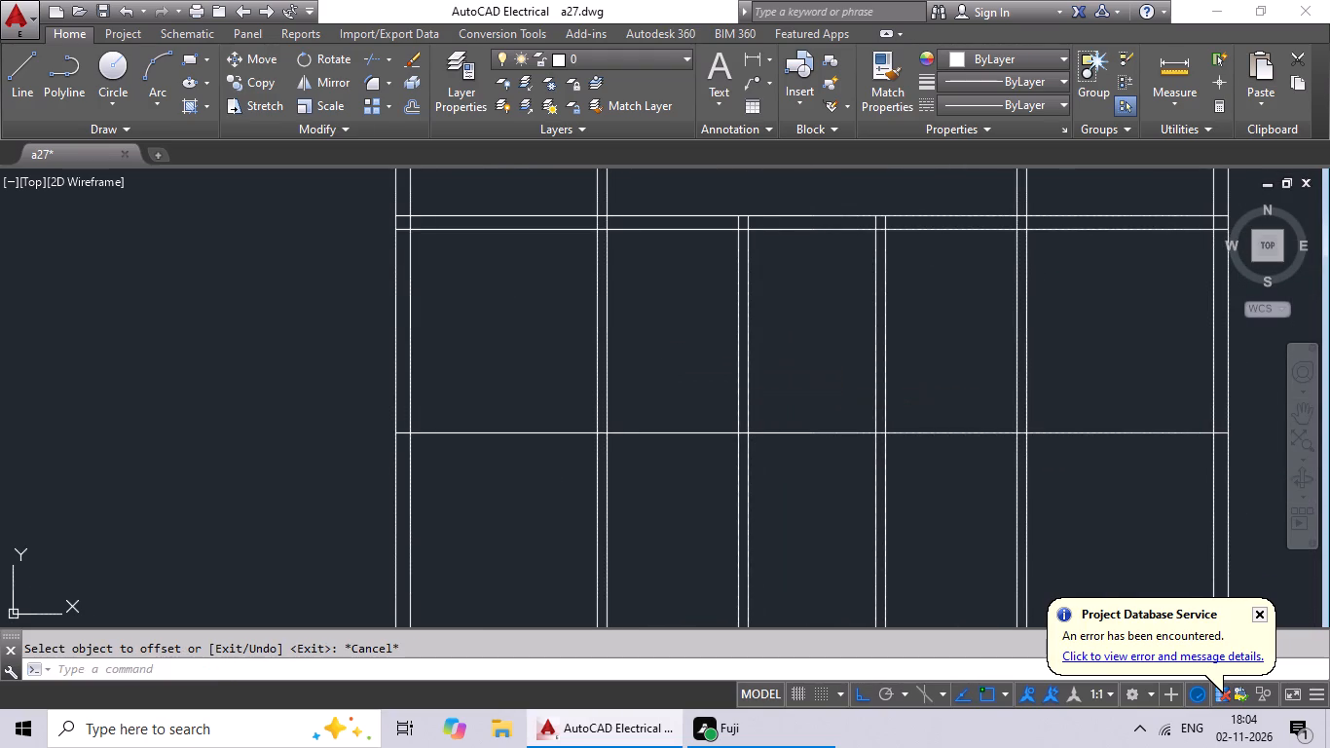
Offset the new horizontal line 6" downward to give this cross wall its thickness.
{"action": "key", "text": "o"}
{"action": "key", "text": "Return"}
{"action": "type", "text": "6\""}
{"action": "key", "text": "Return"}
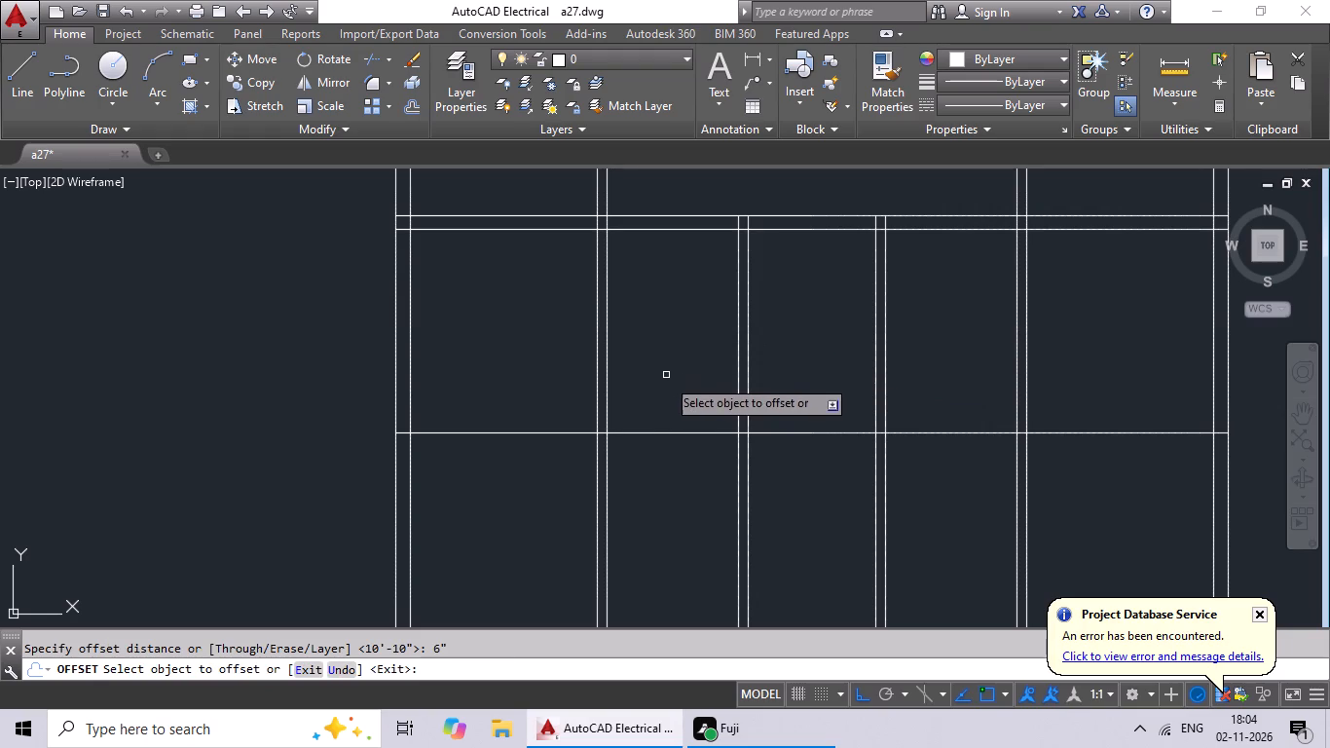
{"action": "left_click", "coordinate": [670, 431]}
{"action": "left_click", "coordinate": [650, 505]}
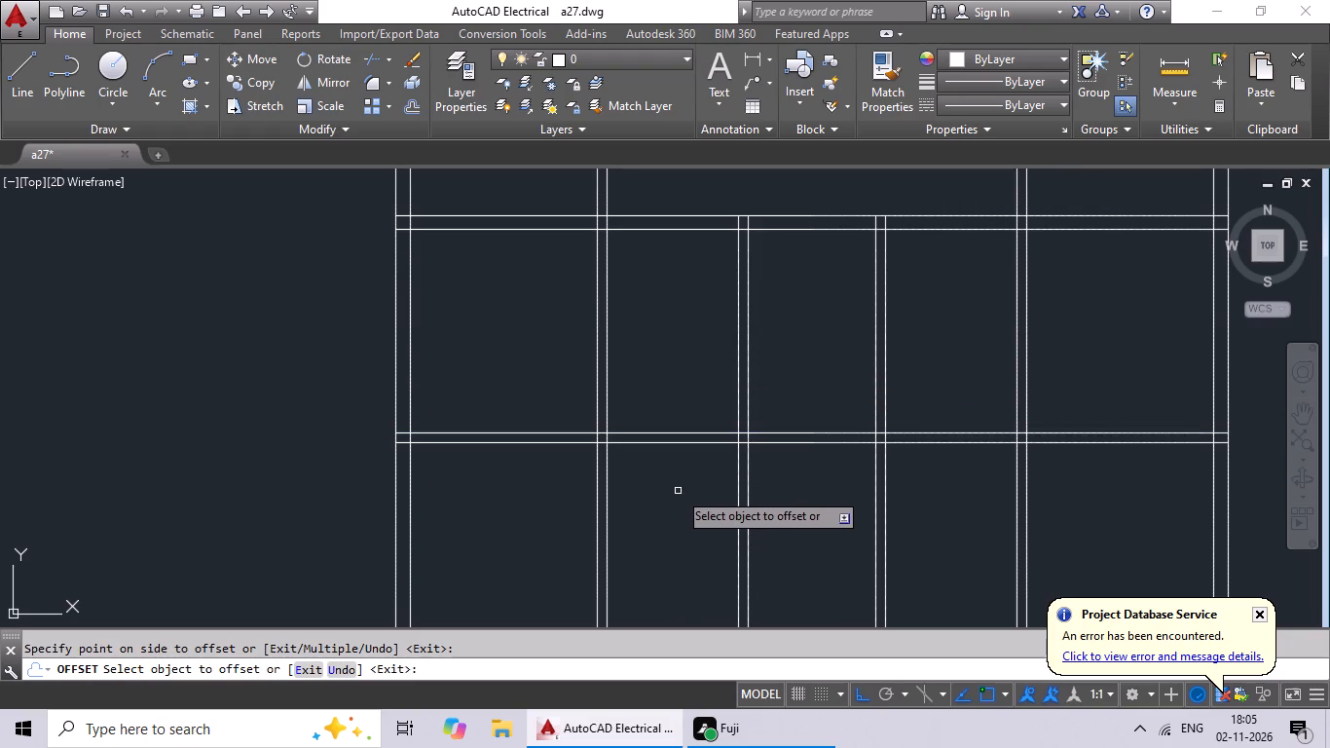
{"action": "key", "text": "Escape"}
{"action": "key", "text": "Escape"}
Trim both lines of the new cross wall out of the three middle bays, using all objects as cutting edges.
{"action": "key", "text": "t"}
{"action": "key", "text": "r"}
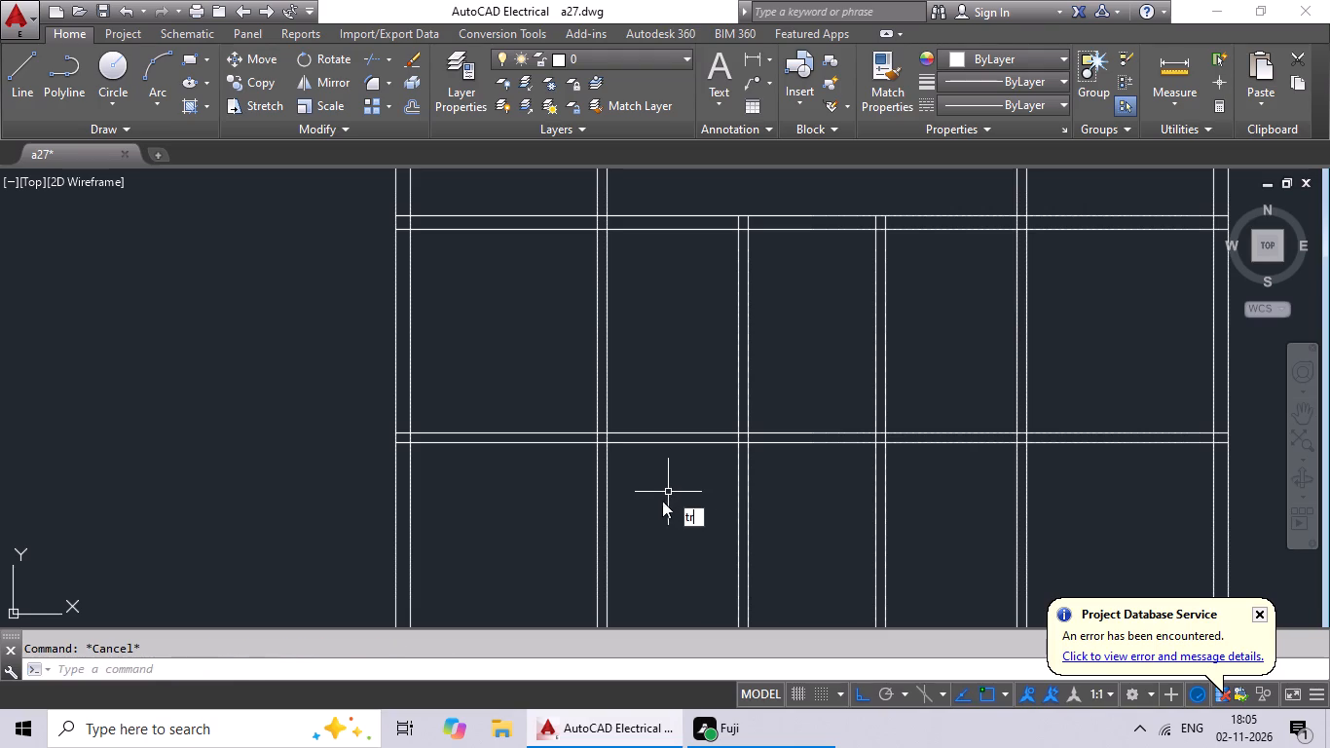
{"action": "key", "text": "space"}
{"action": "key", "text": "space"}
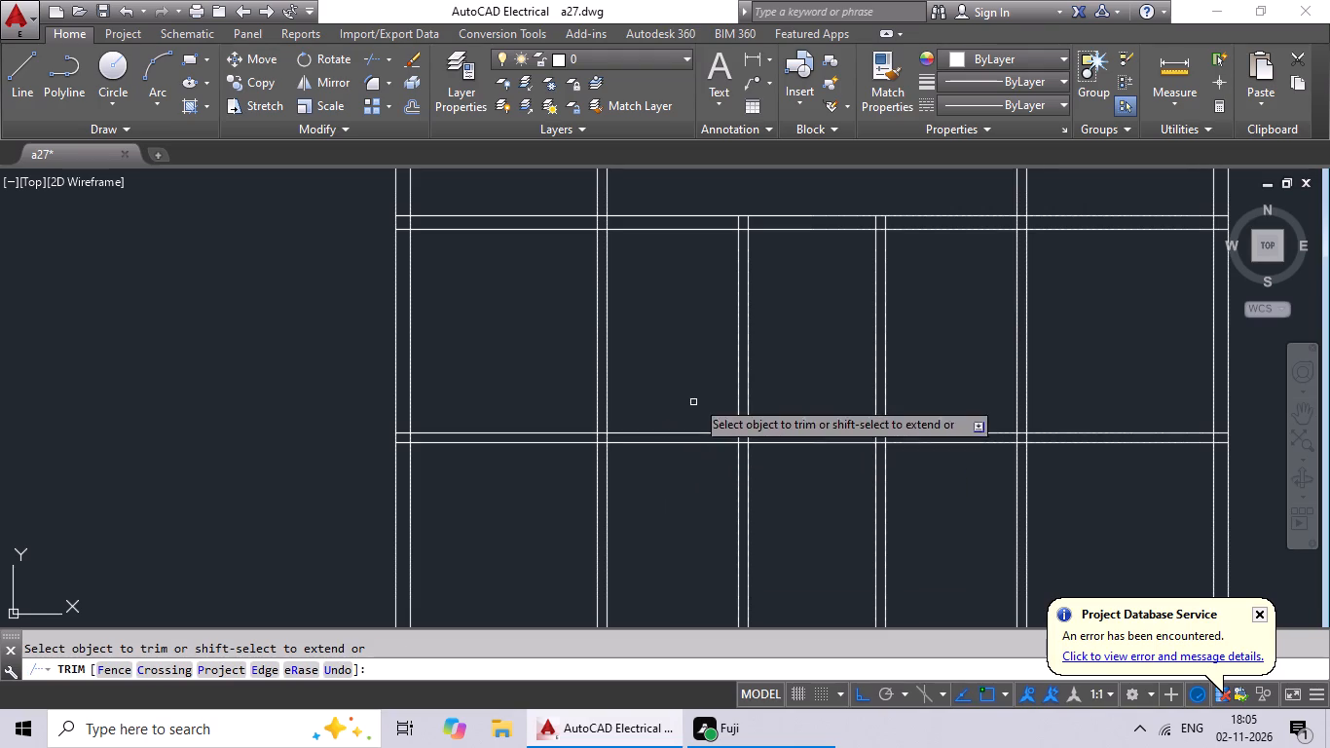
{"action": "left_click_drag", "start_coordinate": [698, 385], "coordinate": [669, 467]}
{"action": "left_click", "coordinate": [669, 467]}
{"action": "scroll", "coordinate": [698, 452], "scroll_direction": "down", "scroll_amount": 1}
{"action": "middle_click_drag", "start_coordinate": [698, 452], "coordinate": [550, 459]}
{"action": "scroll", "coordinate": [550, 459], "scroll_direction": "up", "scroll_amount": 1}
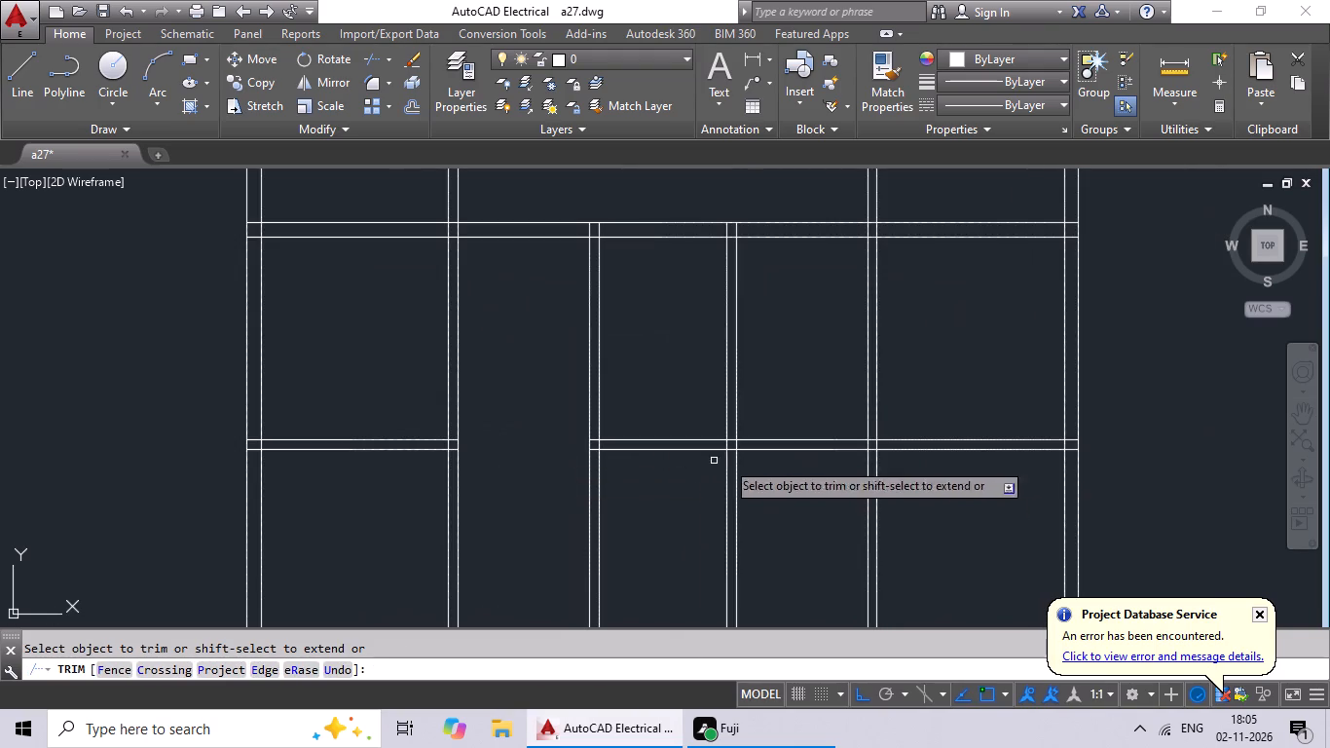
{"action": "middle_click_drag", "start_coordinate": [788, 460], "coordinate": [646, 427]}
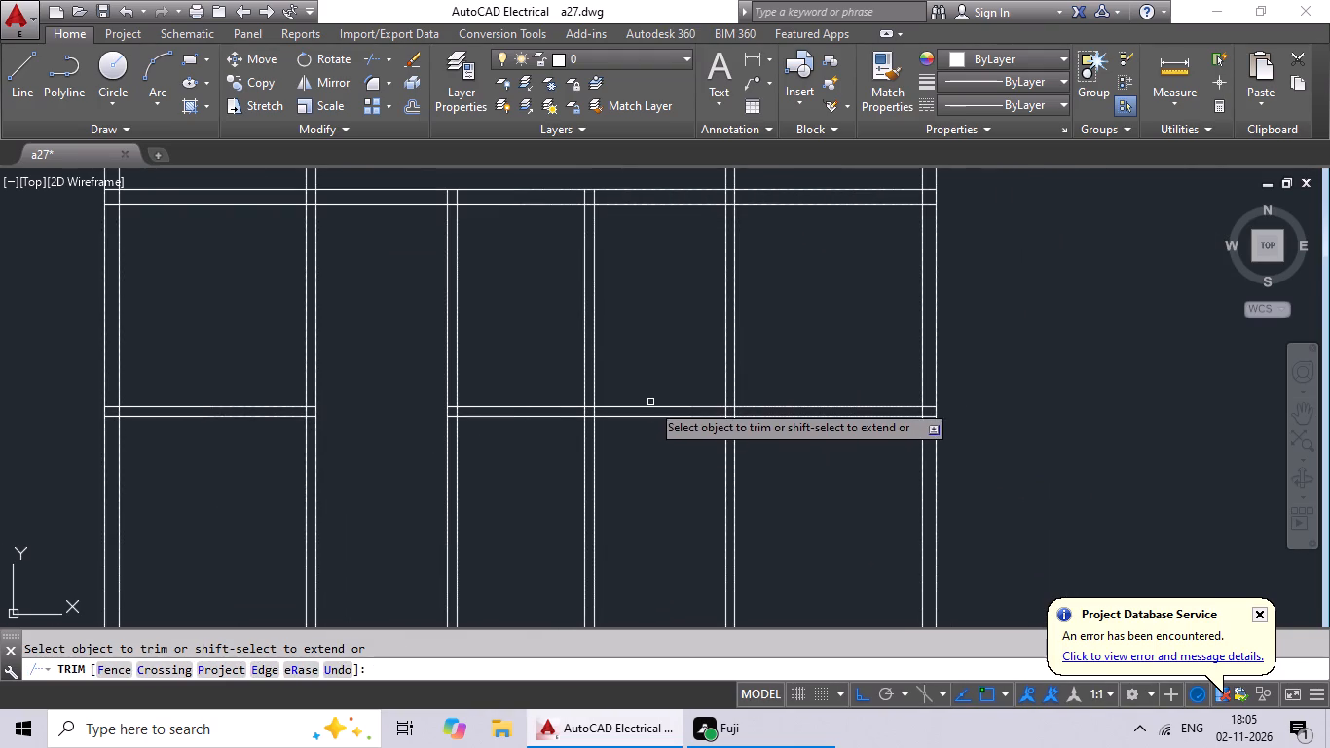
{"action": "scroll", "coordinate": [640, 415], "scroll_direction": "up", "scroll_amount": 2}
{"action": "scroll", "coordinate": [663, 401], "scroll_direction": "down", "scroll_amount": 2}
{"action": "left_click_drag", "start_coordinate": [688, 342], "coordinate": [644, 478]}
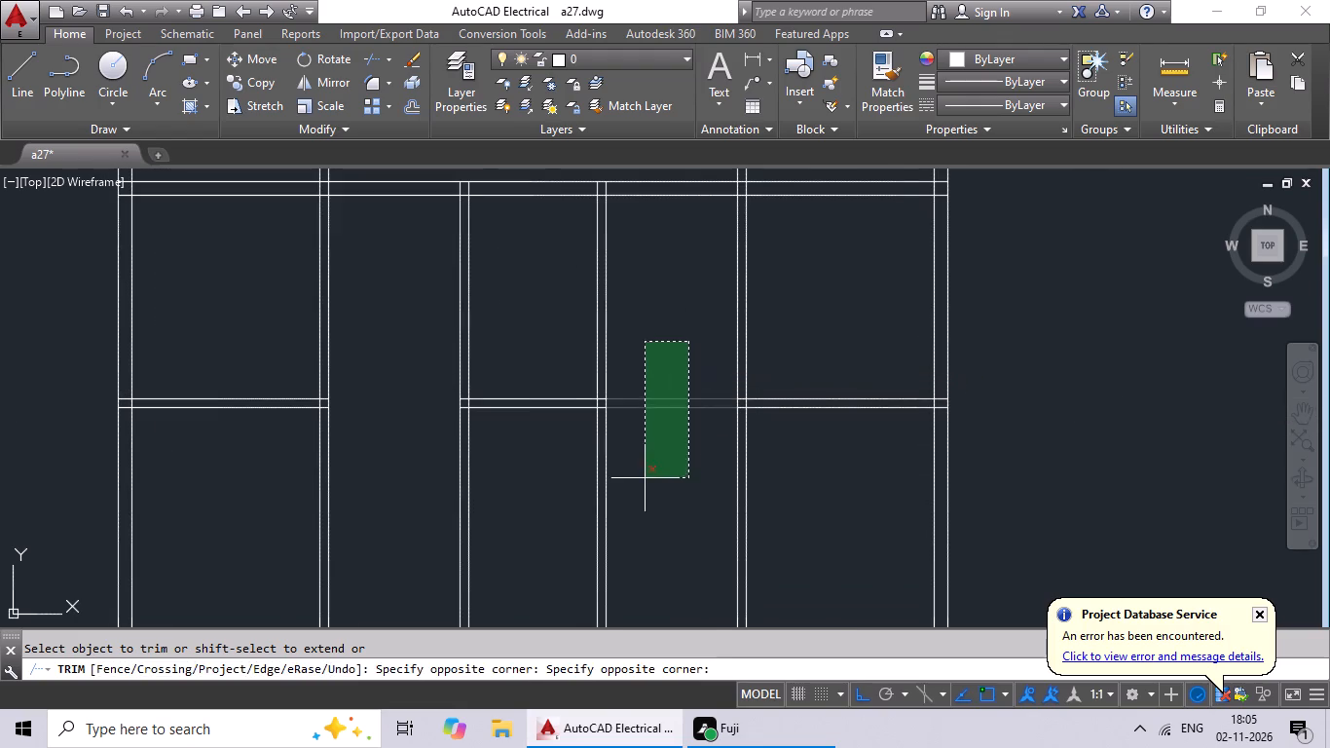
{"action": "left_click_drag", "start_coordinate": [644, 478], "coordinate": [645, 473]}
{"action": "left_click", "coordinate": [647, 463]}
{"action": "left_click_drag", "start_coordinate": [566, 344], "coordinate": [514, 467]}
{"action": "left_click", "coordinate": [516, 461]}
{"action": "middle_click_drag", "start_coordinate": [533, 446], "coordinate": [586, 412]}
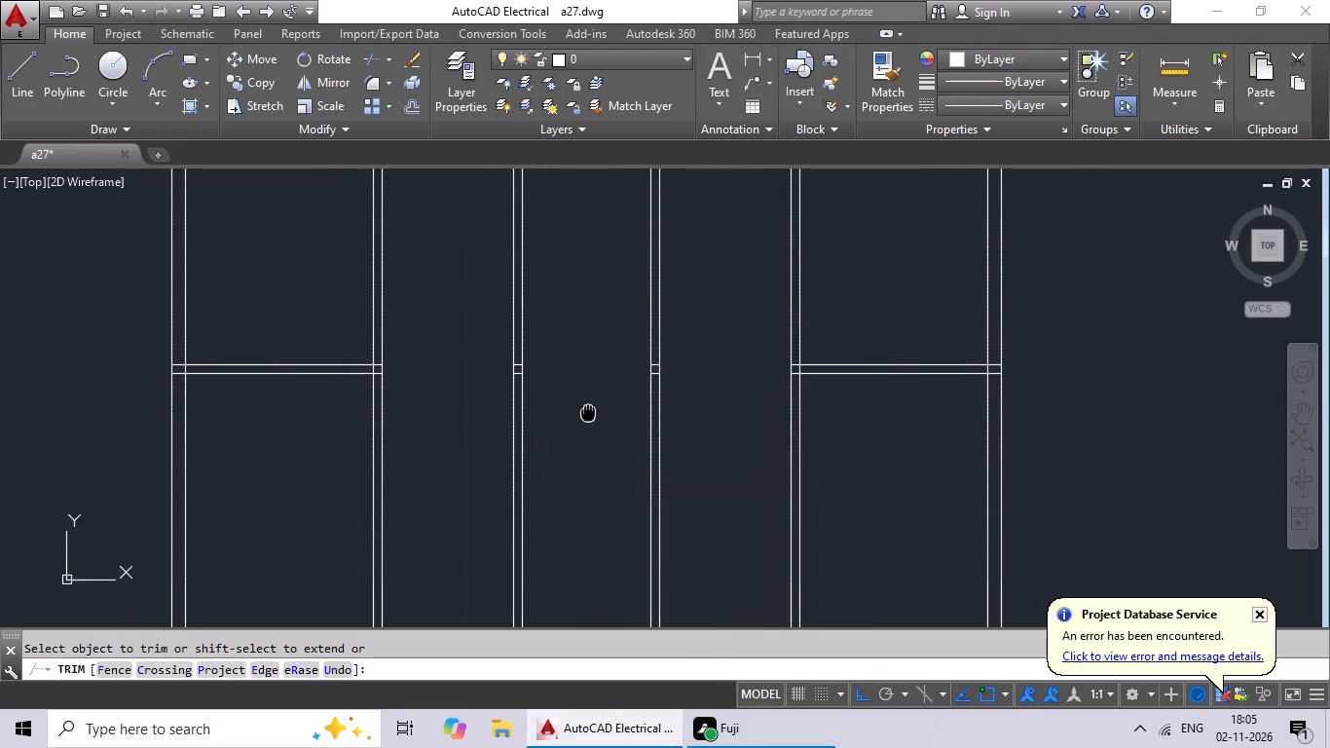
{"action": "key", "text": "Escape"}
{"action": "key", "text": "Escape"}
{"action": "key", "text": "Escape"}
{"action": "key", "text": "Escape"}
Erase the leftover short cross-wall segments inside the two middle partition walls.
{"action": "scroll", "coordinate": [671, 376], "scroll_direction": "up", "scroll_amount": 4}
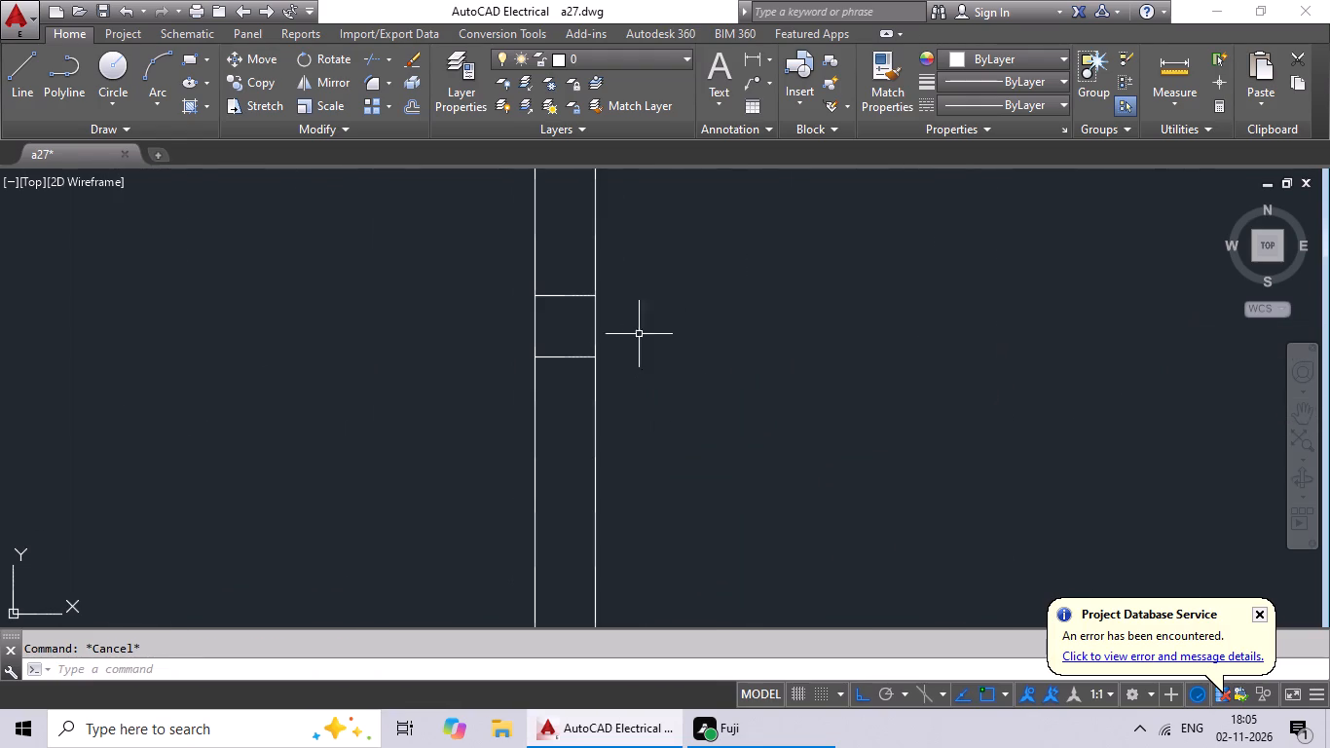
{"action": "scroll", "coordinate": [607, 288], "scroll_direction": "up", "scroll_amount": 3}
{"action": "scroll", "coordinate": [490, 233], "scroll_direction": "down", "scroll_amount": 2}
{"action": "left_click_drag", "start_coordinate": [489, 240], "coordinate": [443, 401]}
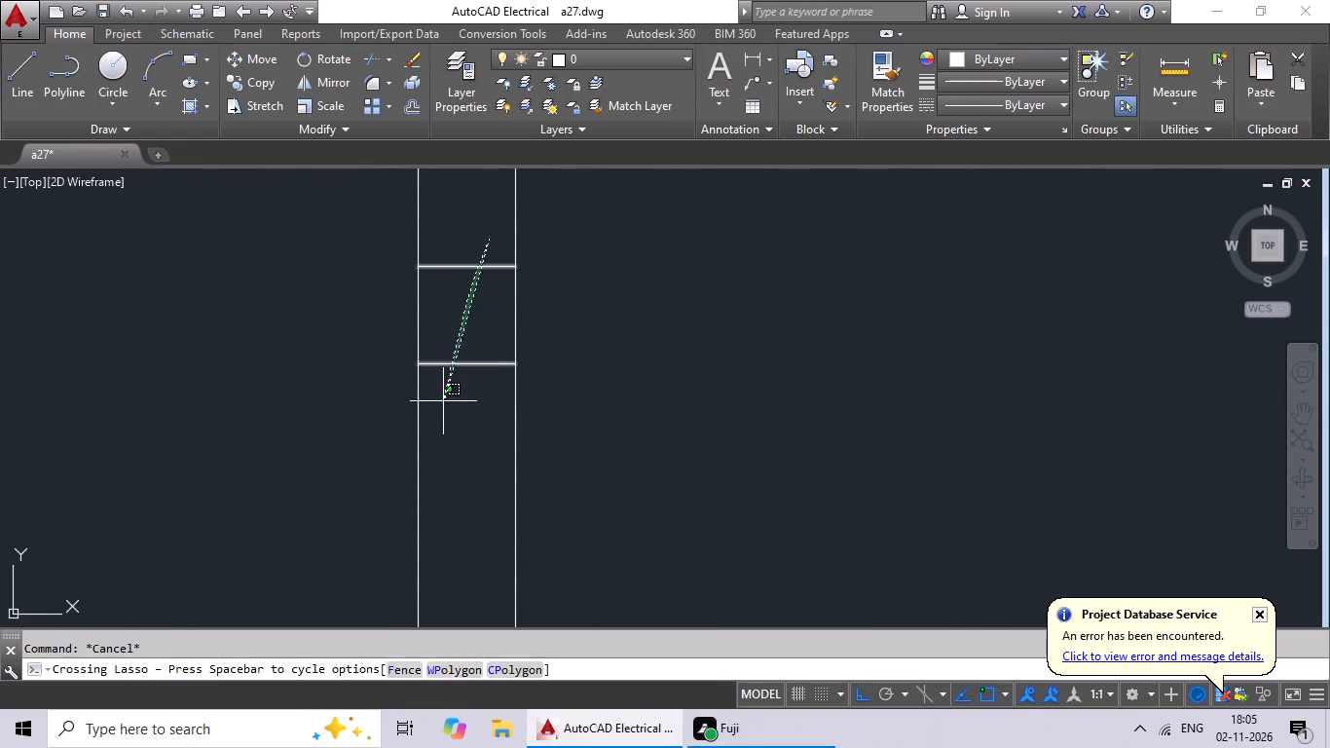
{"action": "left_click_drag", "start_coordinate": [443, 401], "coordinate": [442, 405]}
{"action": "key", "text": "Delete"}
{"action": "scroll", "coordinate": [533, 361], "scroll_direction": "down", "scroll_amount": 5}
{"action": "middle_click_drag", "start_coordinate": [597, 351], "coordinate": [610, 344]}
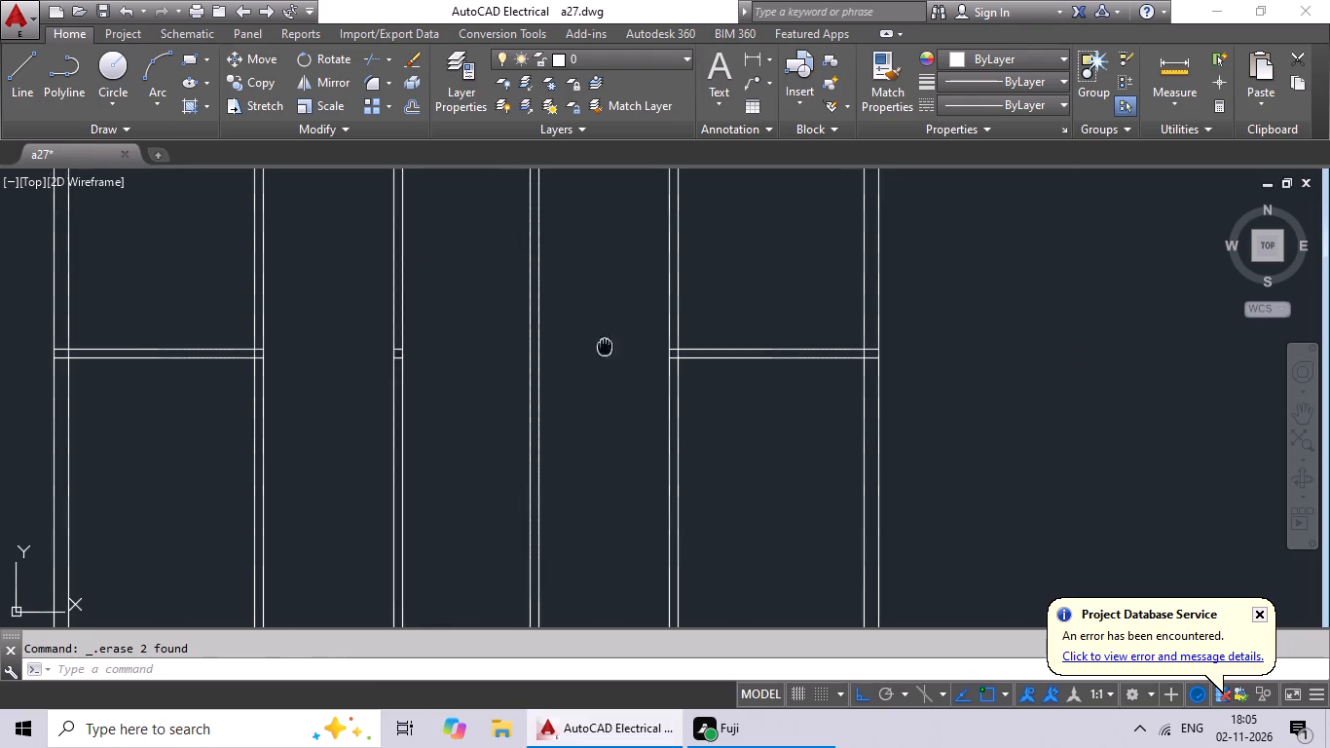
{"action": "middle_click_drag", "start_coordinate": [610, 344], "coordinate": [733, 306]}
{"action": "scroll", "coordinate": [523, 318], "scroll_direction": "up", "scroll_amount": 6}
{"action": "middle_click_drag", "start_coordinate": [625, 308], "coordinate": [448, 616]}
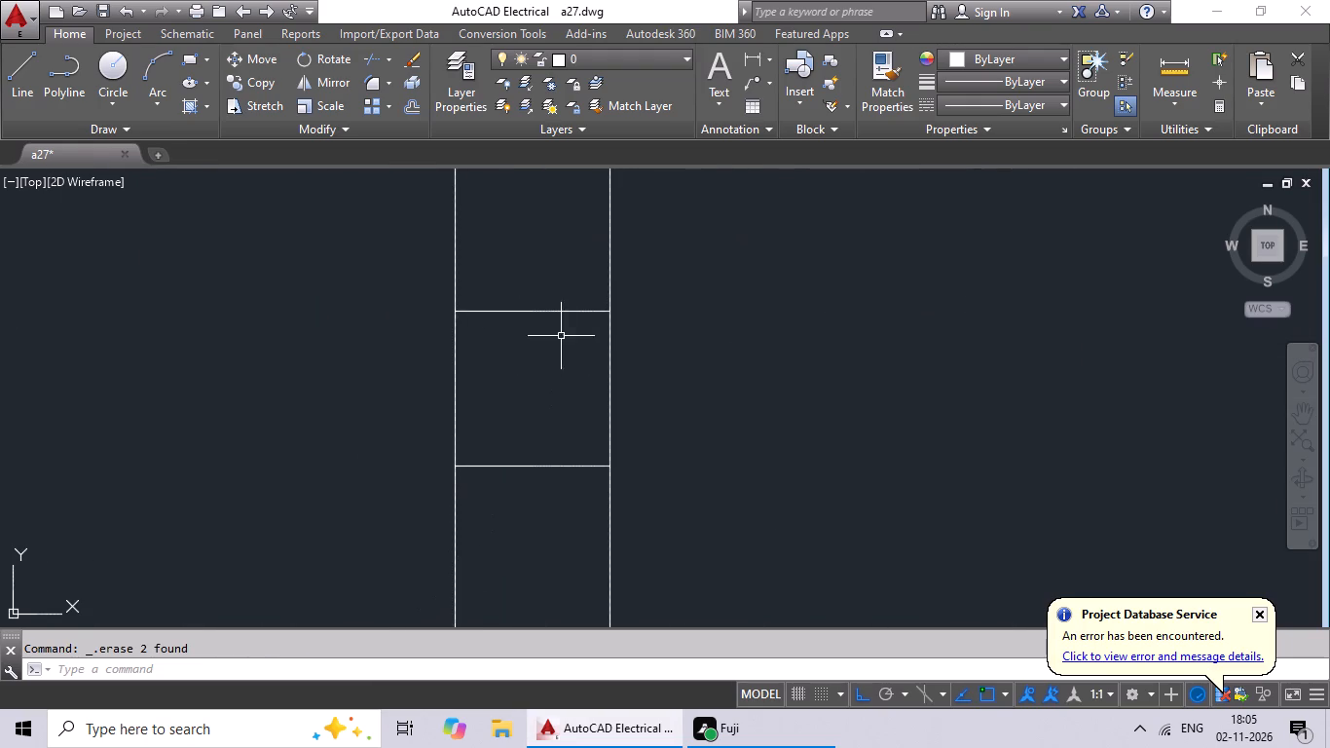
{"action": "left_click_drag", "start_coordinate": [571, 284], "coordinate": [510, 569]}
{"action": "key", "text": "Delete"}
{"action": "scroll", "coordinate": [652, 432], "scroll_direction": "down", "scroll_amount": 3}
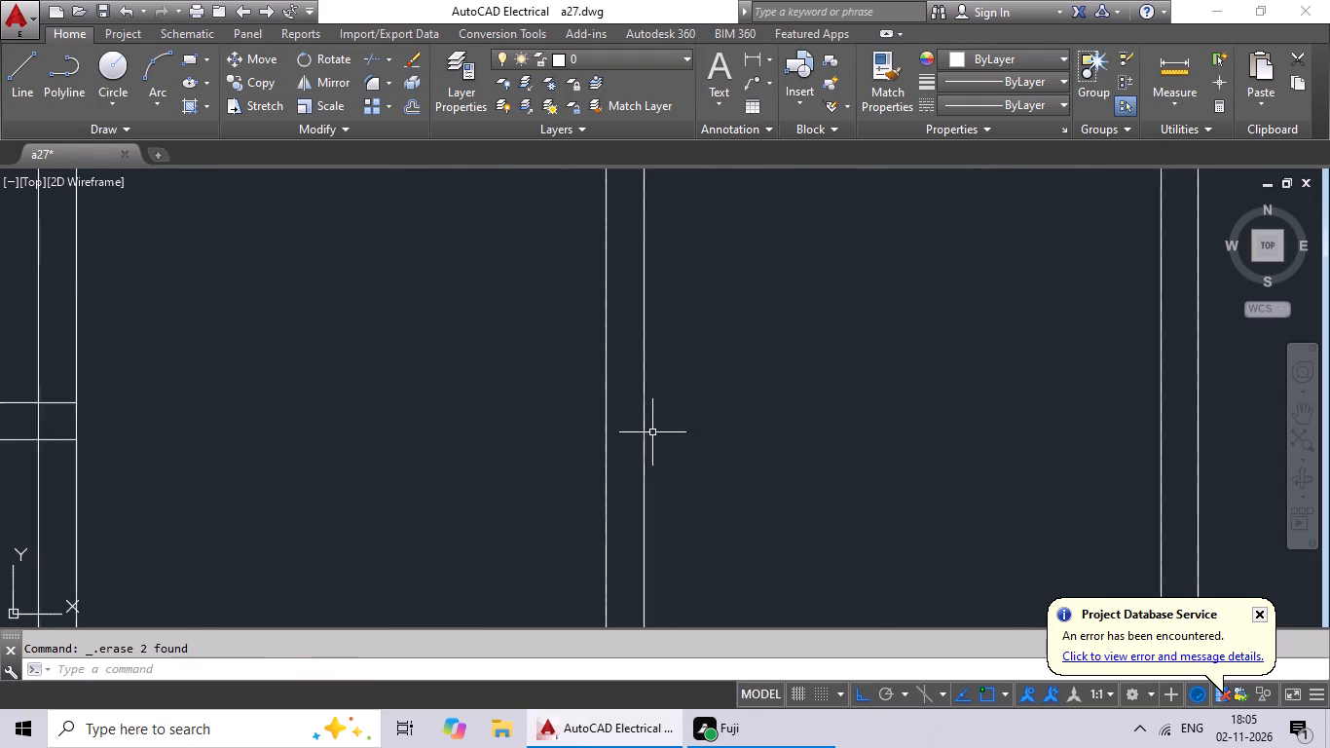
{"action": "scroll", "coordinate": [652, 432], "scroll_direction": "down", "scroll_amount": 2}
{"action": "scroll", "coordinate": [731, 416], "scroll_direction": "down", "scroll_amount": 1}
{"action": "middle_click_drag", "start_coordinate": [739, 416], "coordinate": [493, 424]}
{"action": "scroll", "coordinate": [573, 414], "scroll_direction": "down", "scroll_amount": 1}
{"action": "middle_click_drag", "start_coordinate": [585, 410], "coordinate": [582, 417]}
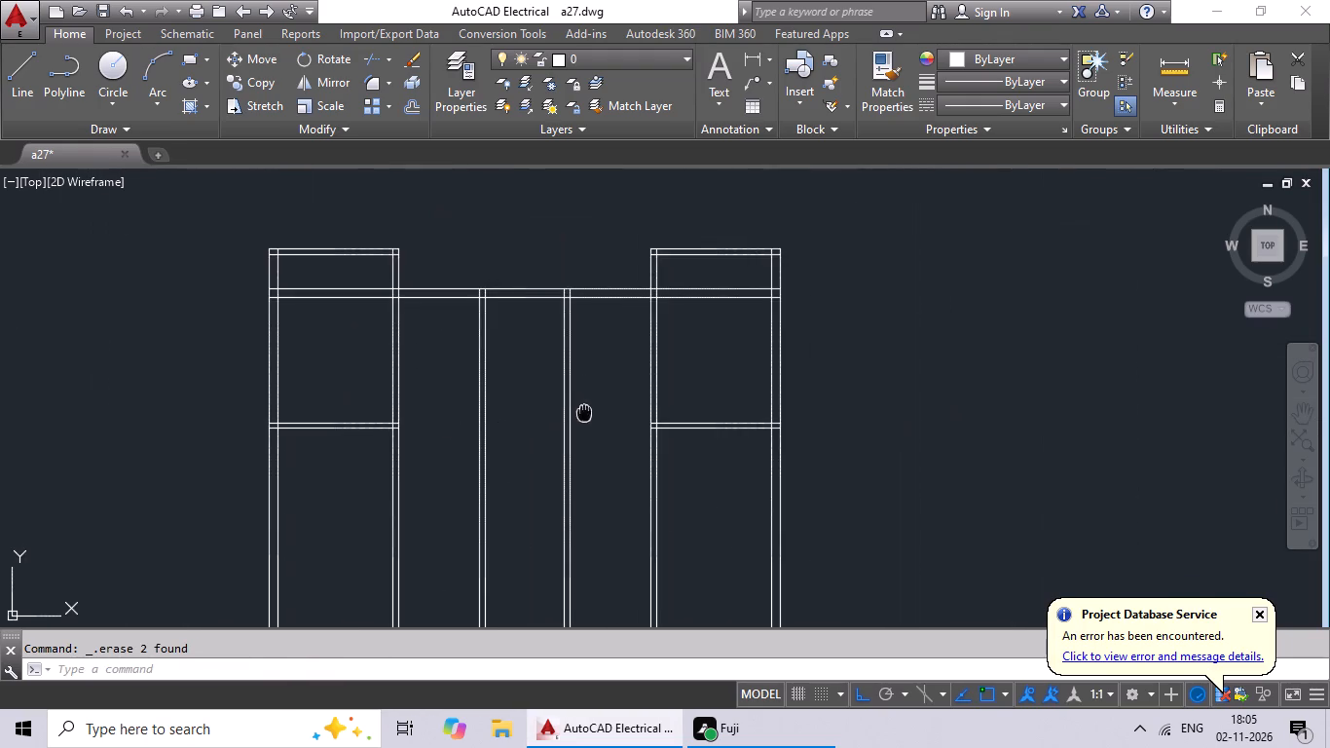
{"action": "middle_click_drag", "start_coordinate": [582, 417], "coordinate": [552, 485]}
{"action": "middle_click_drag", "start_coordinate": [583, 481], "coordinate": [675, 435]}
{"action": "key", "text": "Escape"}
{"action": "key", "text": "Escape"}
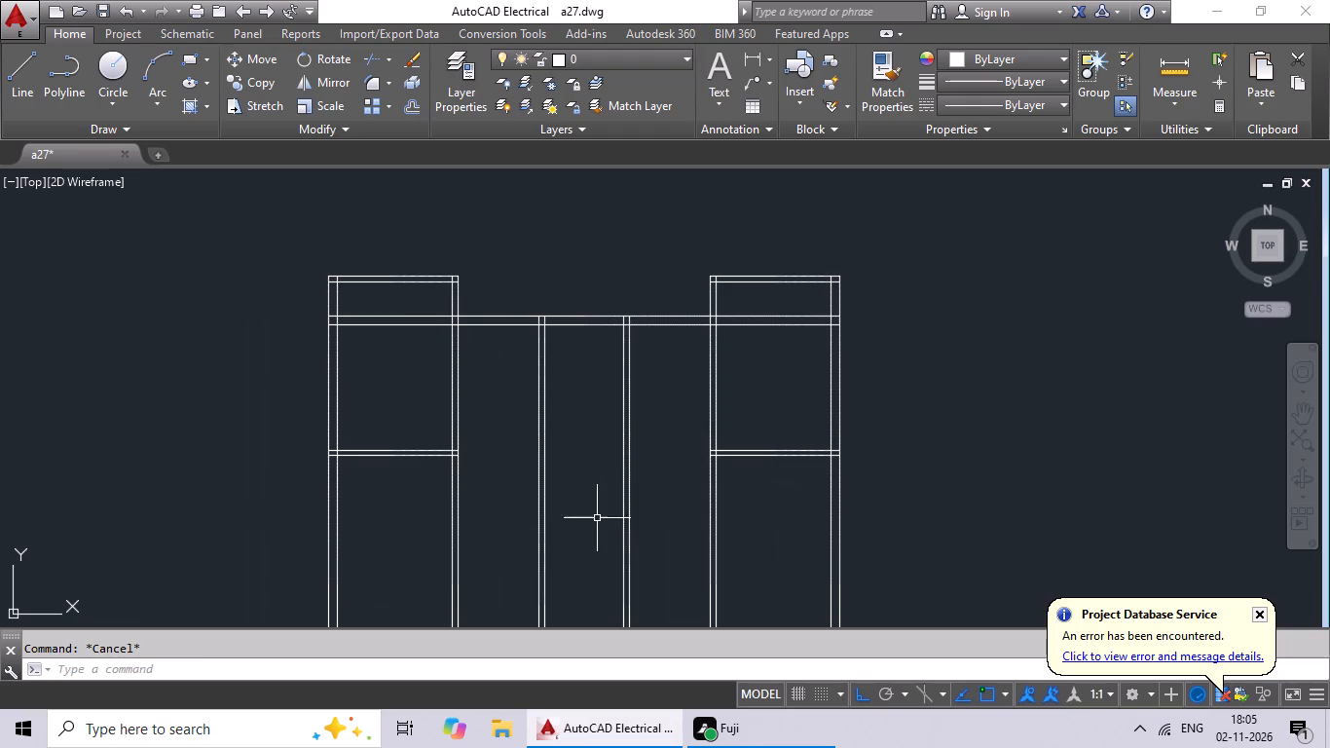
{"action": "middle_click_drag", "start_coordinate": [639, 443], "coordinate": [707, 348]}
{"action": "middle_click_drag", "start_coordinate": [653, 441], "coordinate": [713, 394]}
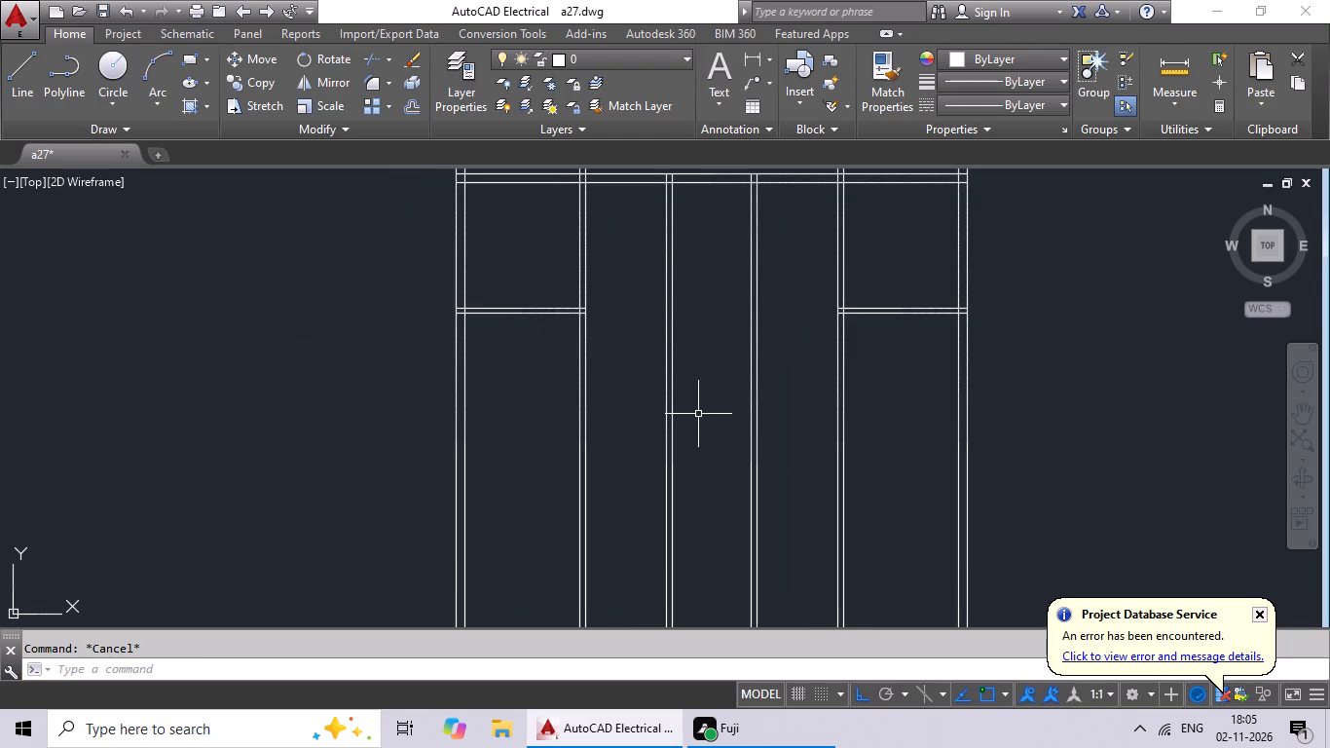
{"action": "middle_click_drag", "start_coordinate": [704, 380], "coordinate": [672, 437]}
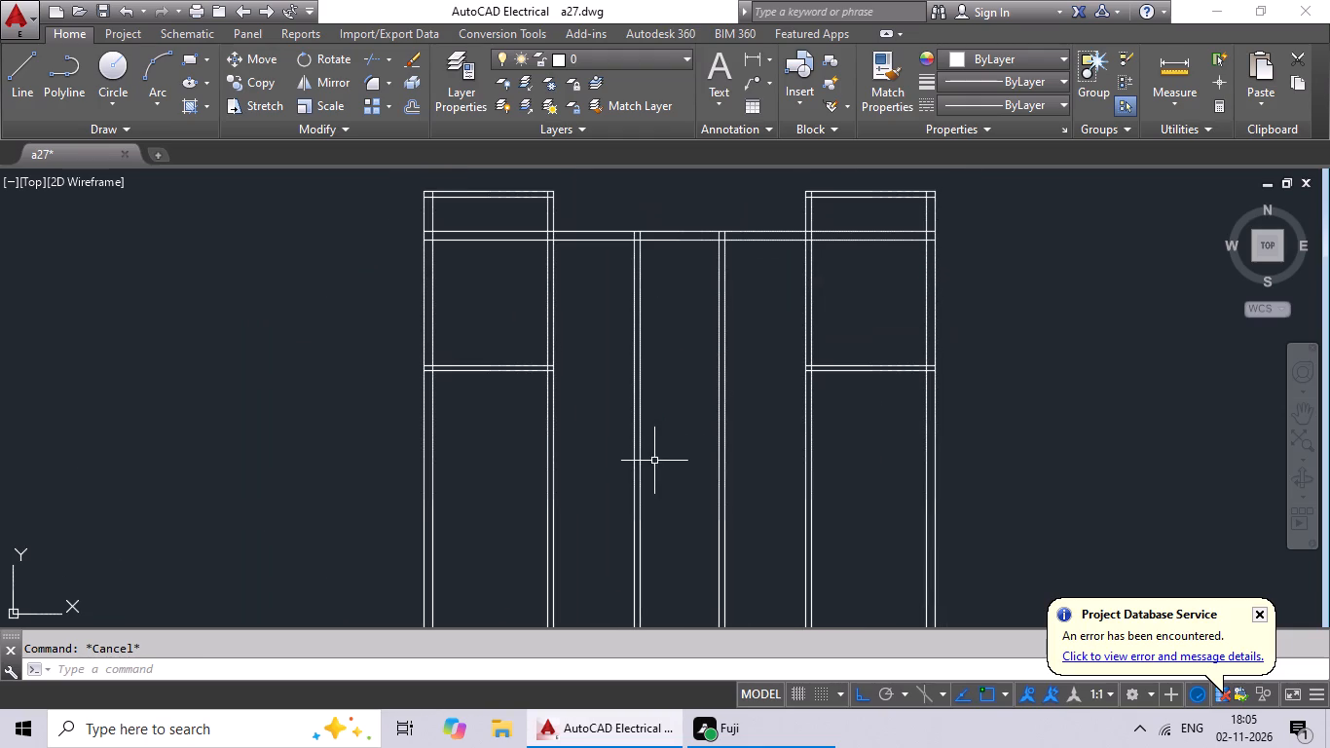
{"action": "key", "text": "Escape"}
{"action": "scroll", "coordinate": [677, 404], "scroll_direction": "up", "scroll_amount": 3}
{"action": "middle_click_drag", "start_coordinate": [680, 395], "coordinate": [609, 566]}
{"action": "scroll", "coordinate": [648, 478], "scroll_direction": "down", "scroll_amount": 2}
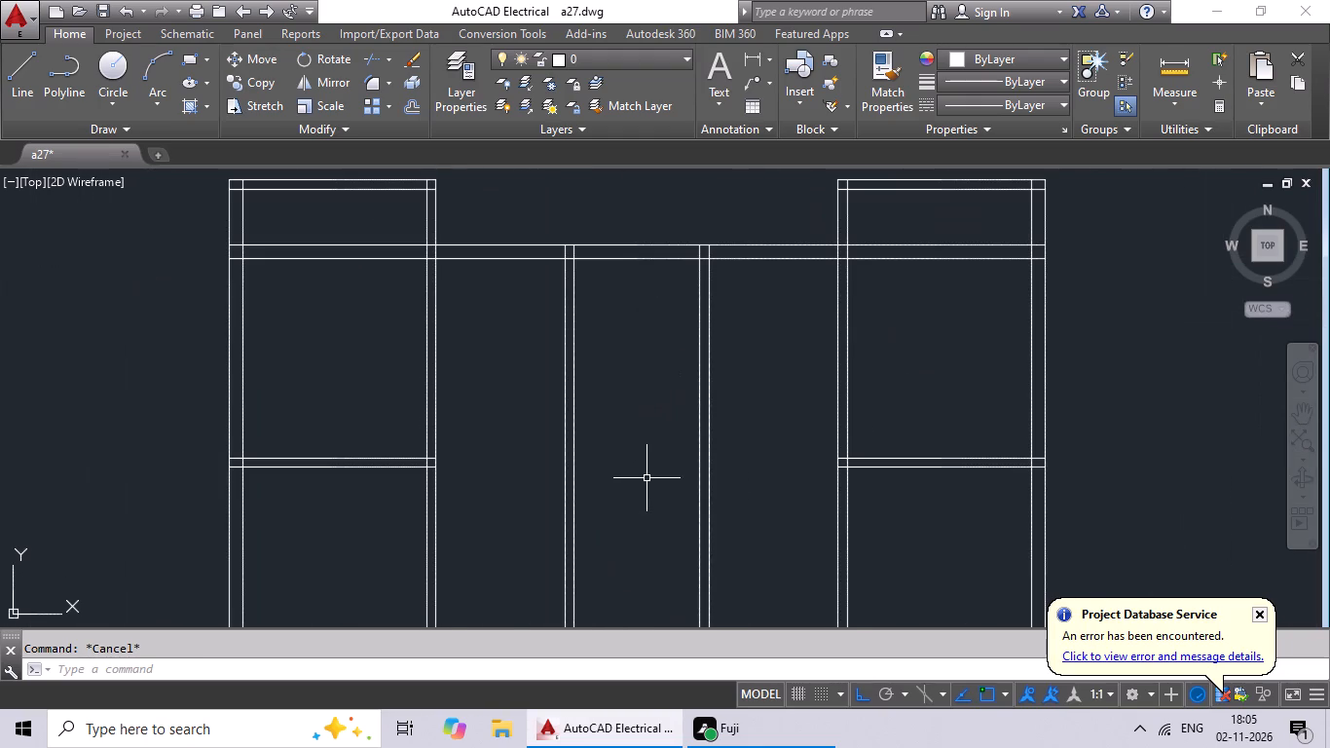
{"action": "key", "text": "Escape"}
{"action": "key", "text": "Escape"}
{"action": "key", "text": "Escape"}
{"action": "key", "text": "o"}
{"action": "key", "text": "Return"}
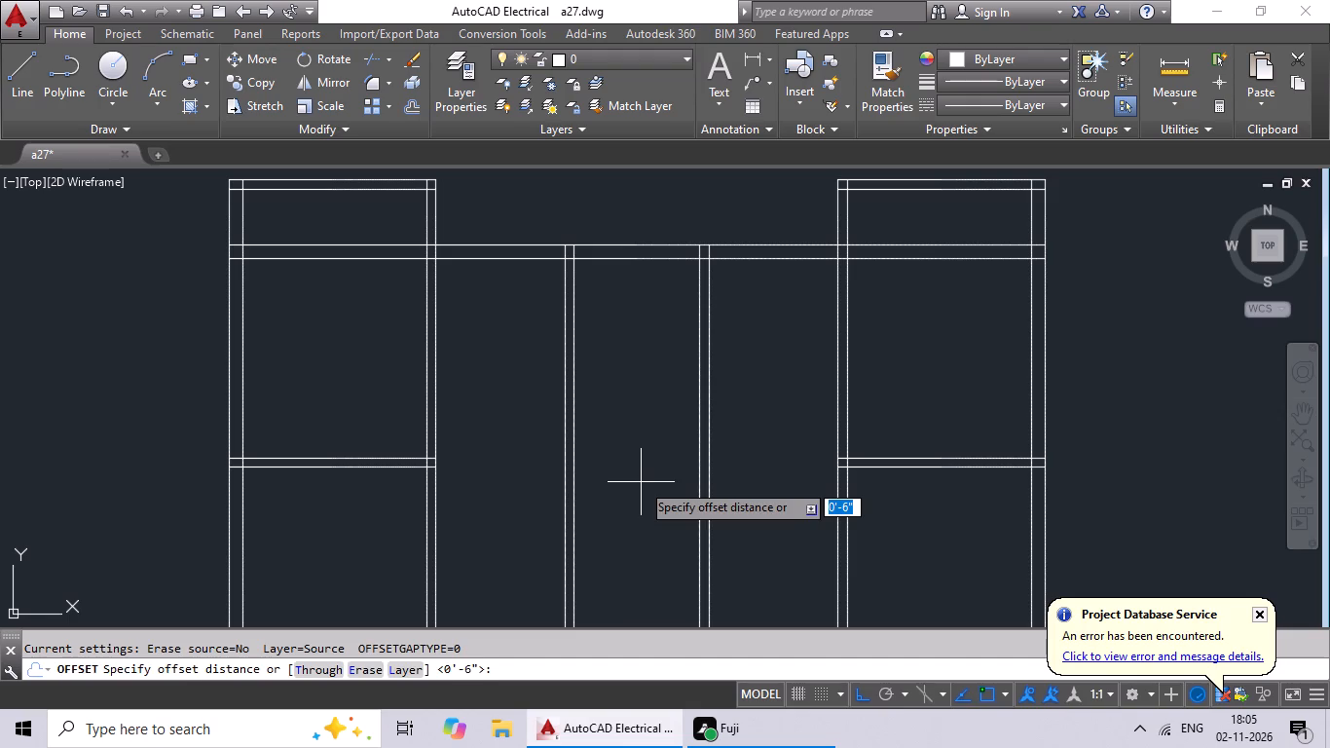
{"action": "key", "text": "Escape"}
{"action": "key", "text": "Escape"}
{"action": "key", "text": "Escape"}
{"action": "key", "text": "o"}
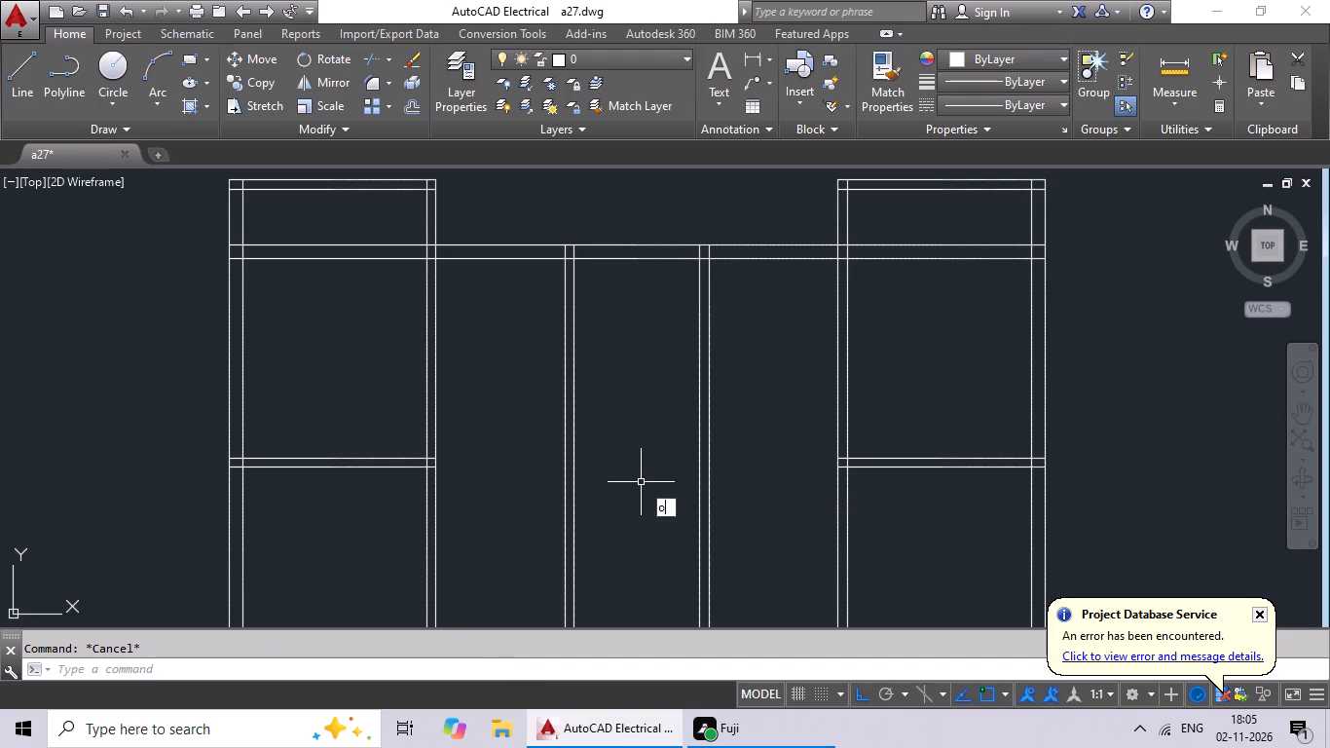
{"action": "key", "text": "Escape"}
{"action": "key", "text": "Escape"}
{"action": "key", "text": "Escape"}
Offset the inner line of the building's top outer wall 9' downward into the rooms.
{"action": "key", "text": "o"}
{"action": "key", "text": "Return"}
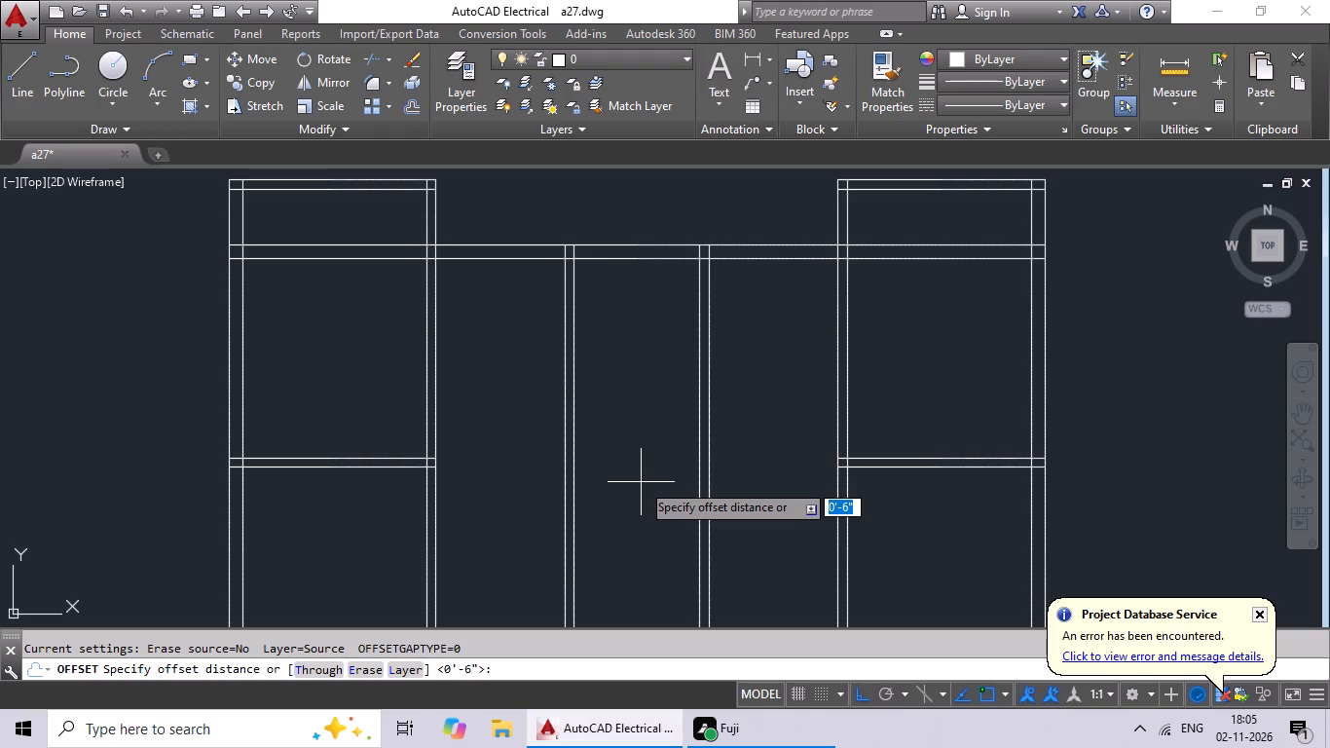
{"action": "type", "text": "9'"}
{"action": "key", "text": "Return"}
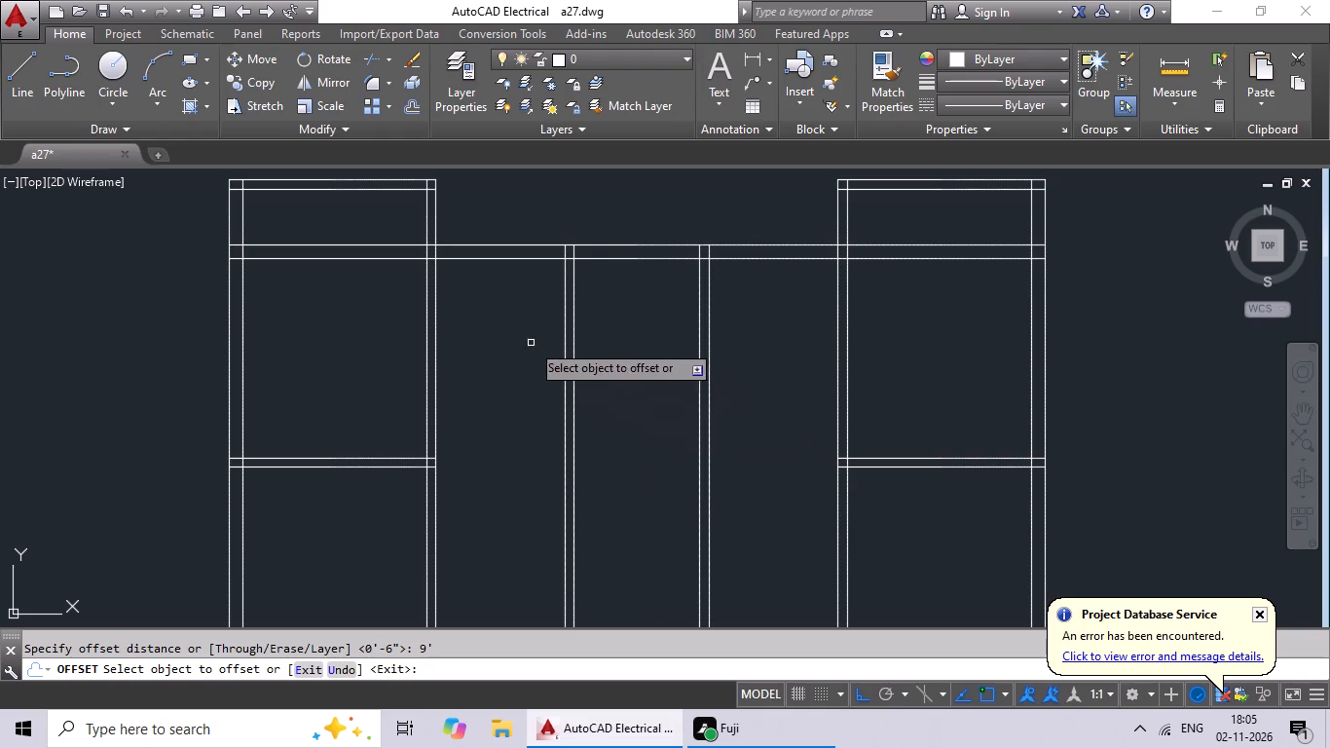
{"action": "left_click", "coordinate": [504, 260]}
{"action": "left_click", "coordinate": [503, 320]}
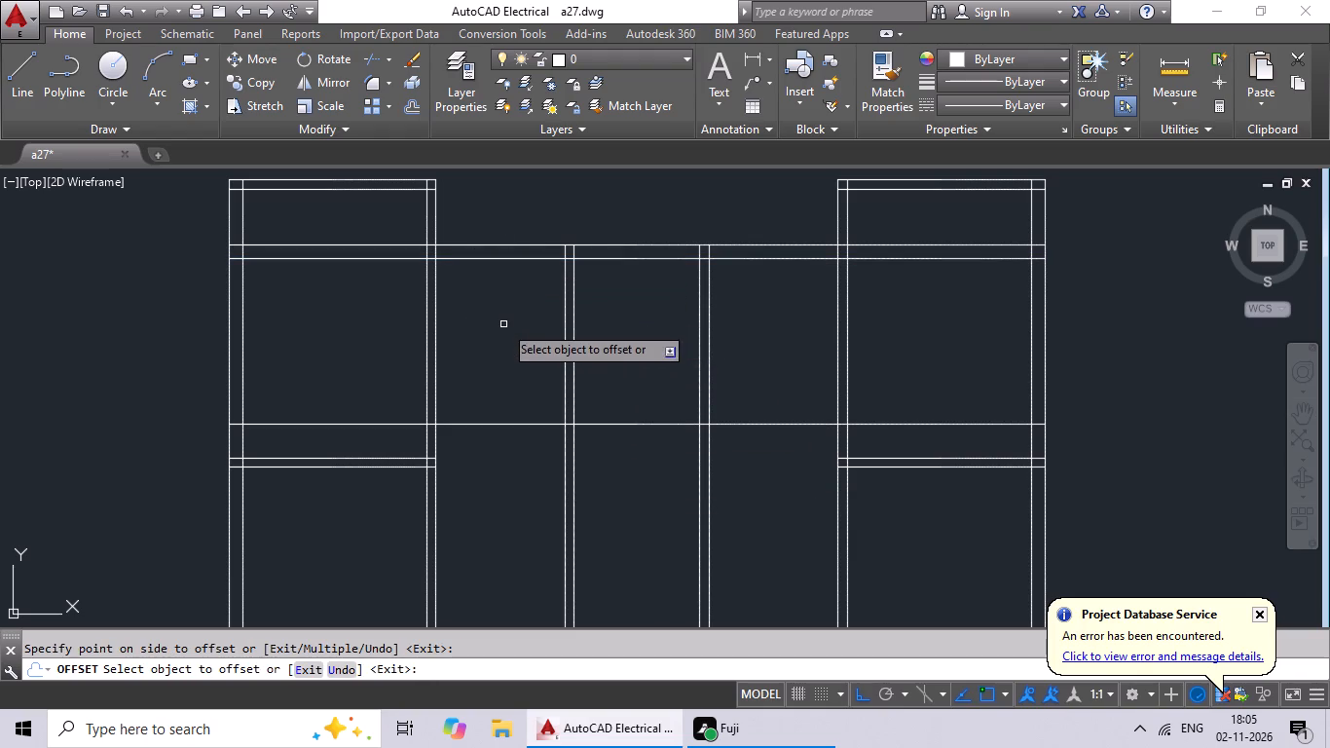
{"action": "key", "text": "Escape"}
{"action": "key", "text": "Escape"}
{"action": "key", "text": "Escape"}
Offset the new horizontal line 6" downward to give this second cross wall its thickness.
{"action": "key", "text": "o"}
{"action": "key", "text": "Return"}
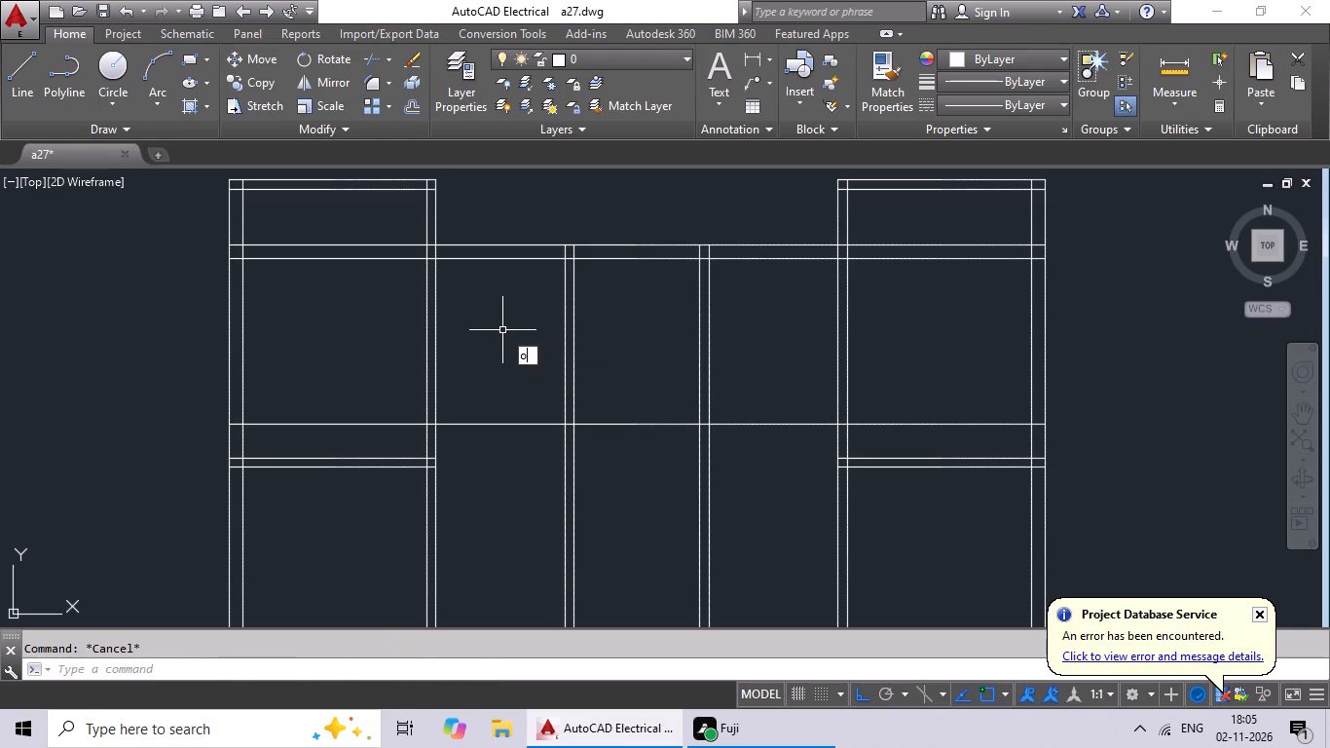
{"action": "key", "text": "6"}
{"action": "key", "text": "shift+quotedbl"}
{"action": "key", "text": "Return"}
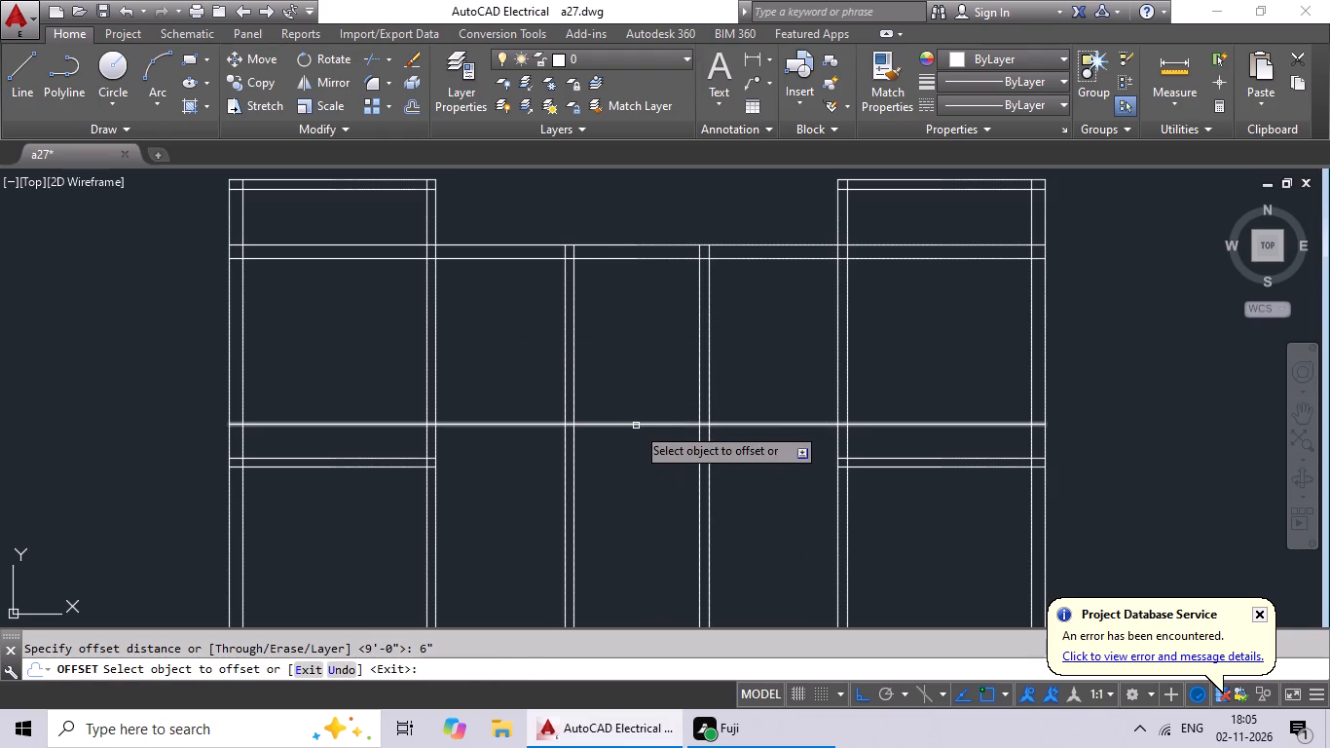
{"action": "left_click_drag", "start_coordinate": [638, 424], "coordinate": [636, 438]}
{"action": "left_click", "coordinate": [629, 458]}
{"action": "key", "text": "Escape"}
{"action": "key", "text": "Escape"}
{"action": "key", "text": "Escape"}
Trim both lines of the new cross wall out of the upper left room, using all objects as cutting edges.
{"action": "key", "text": "t"}
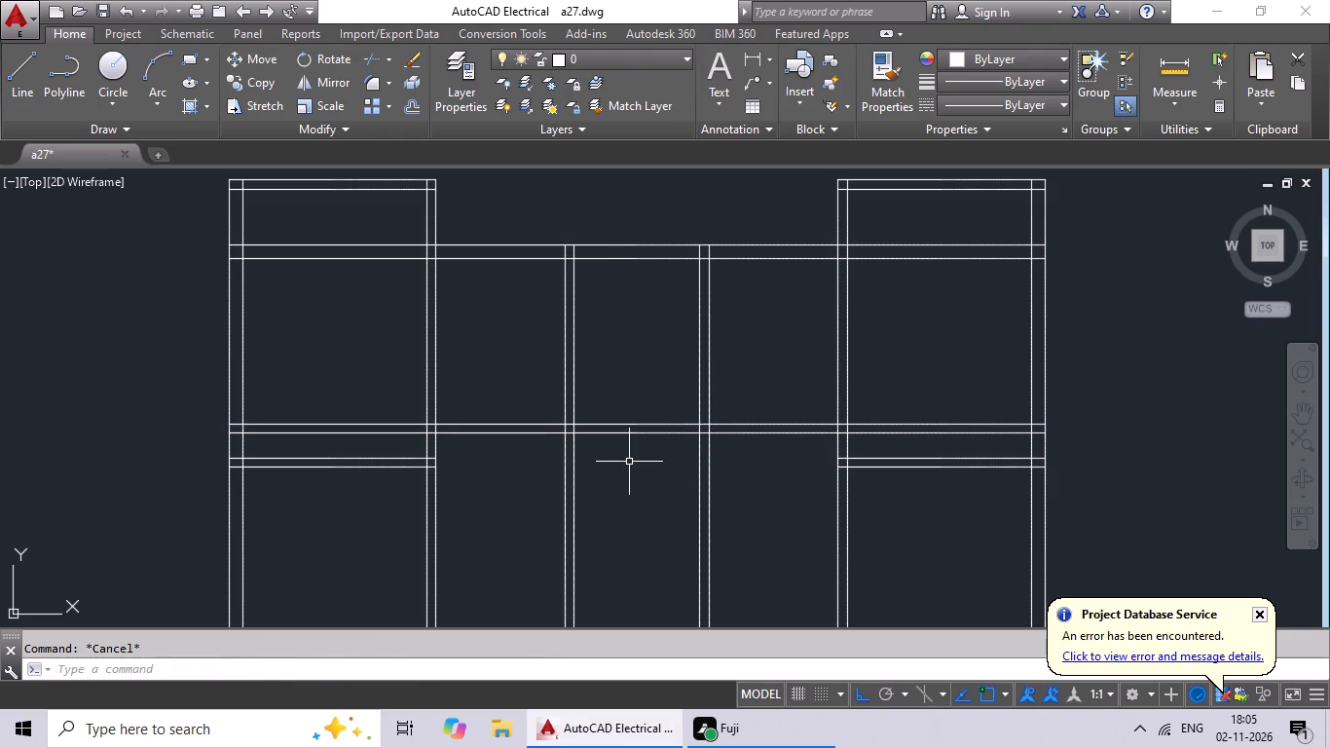
{"action": "key", "text": "r"}
{"action": "key", "text": "space"}
{"action": "key", "text": "space"}
{"action": "scroll", "coordinate": [421, 430], "scroll_direction": "up", "scroll_amount": 2}
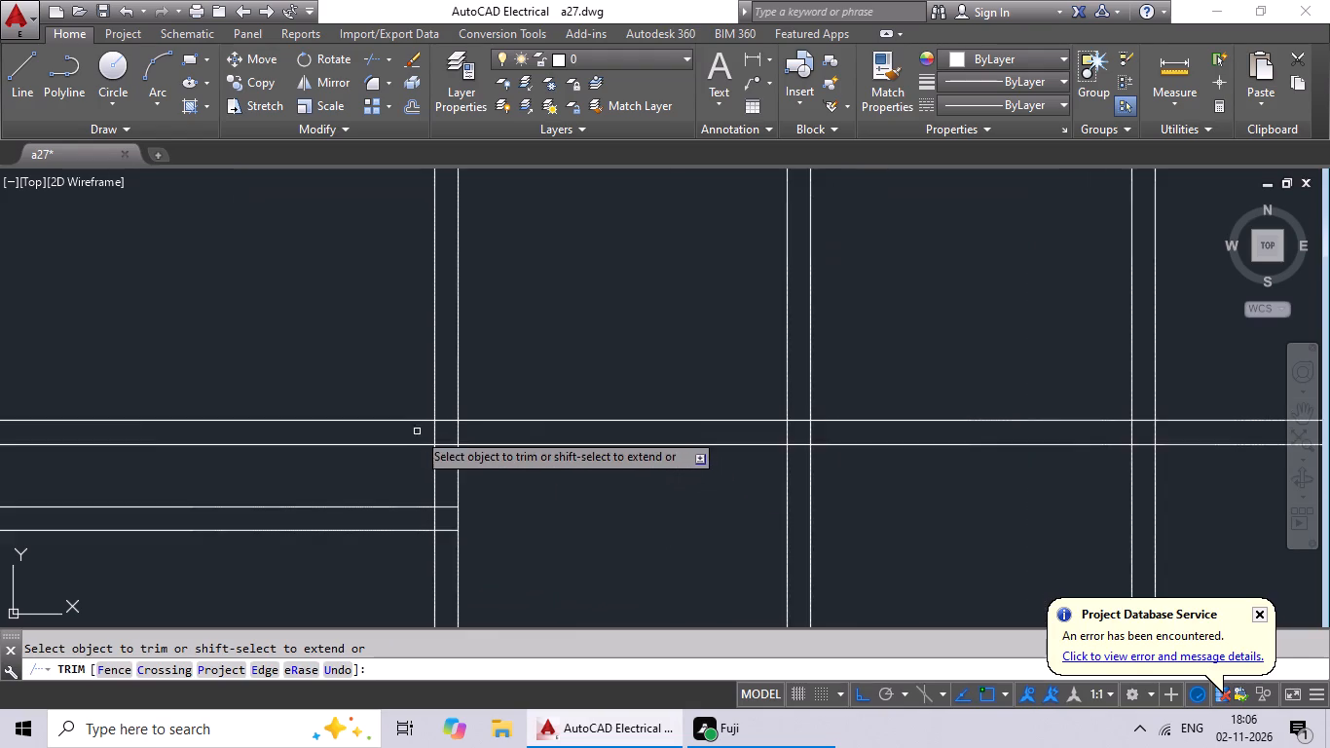
{"action": "scroll", "coordinate": [395, 448], "scroll_direction": "up", "scroll_amount": 2}
{"action": "left_click_drag", "start_coordinate": [455, 340], "coordinate": [396, 484]}
{"action": "left_click_drag", "start_coordinate": [396, 484], "coordinate": [408, 473]}
{"action": "scroll", "coordinate": [475, 438], "scroll_direction": "down", "scroll_amount": 4}
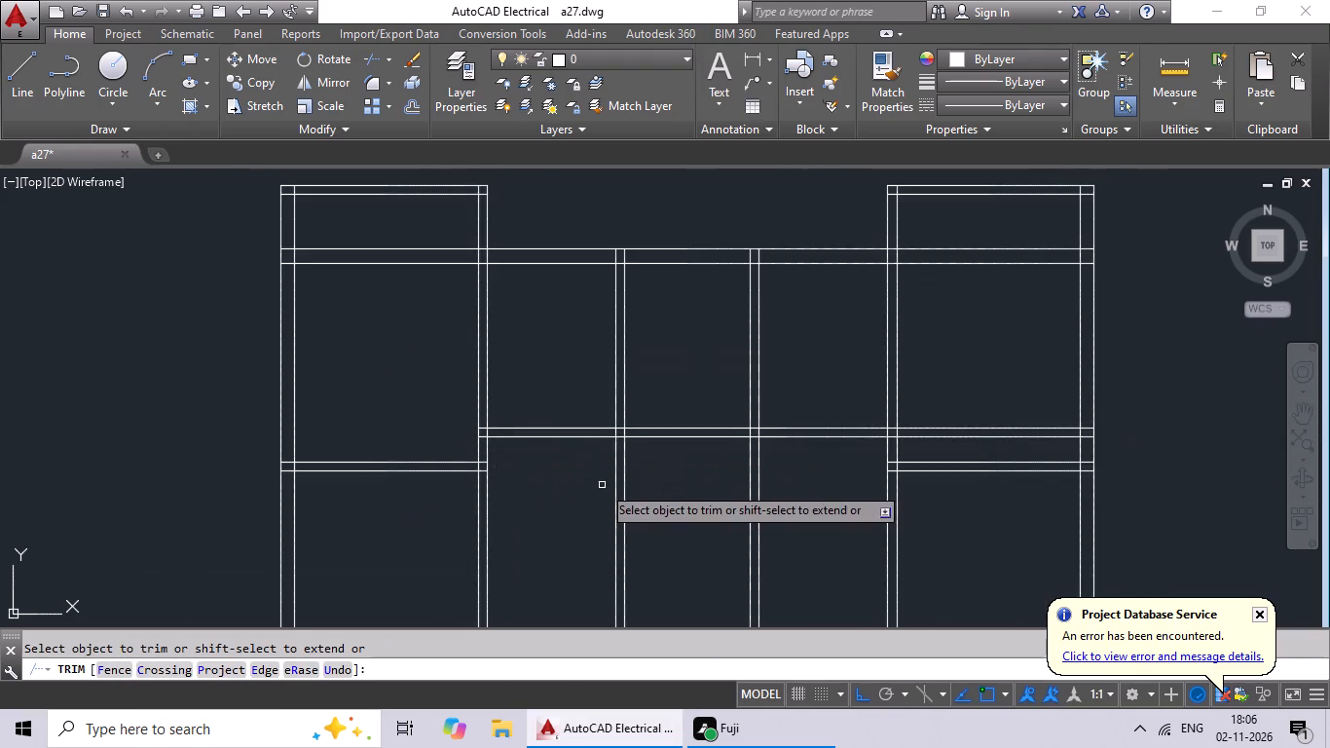
Trim both lines of the new cross wall out of the plan's central bay.
{"action": "middle_click_drag", "start_coordinate": [569, 470], "coordinate": [273, 403]}
{"action": "scroll", "coordinate": [506, 372], "scroll_direction": "up", "scroll_amount": 1}
{"action": "scroll", "coordinate": [506, 372], "scroll_direction": "down", "scroll_amount": 3}
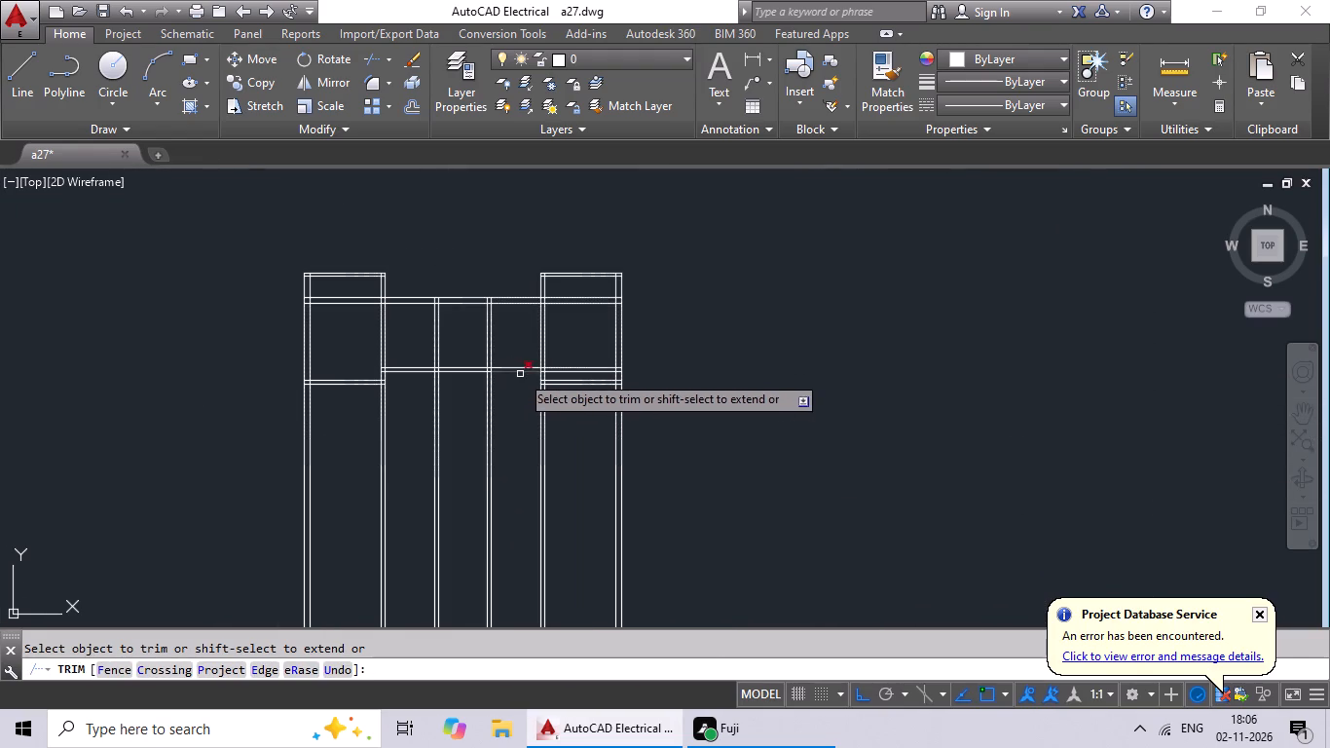
{"action": "scroll", "coordinate": [513, 380], "scroll_direction": "up", "scroll_amount": 3}
{"action": "scroll", "coordinate": [513, 380], "scroll_direction": "down", "scroll_amount": 2}
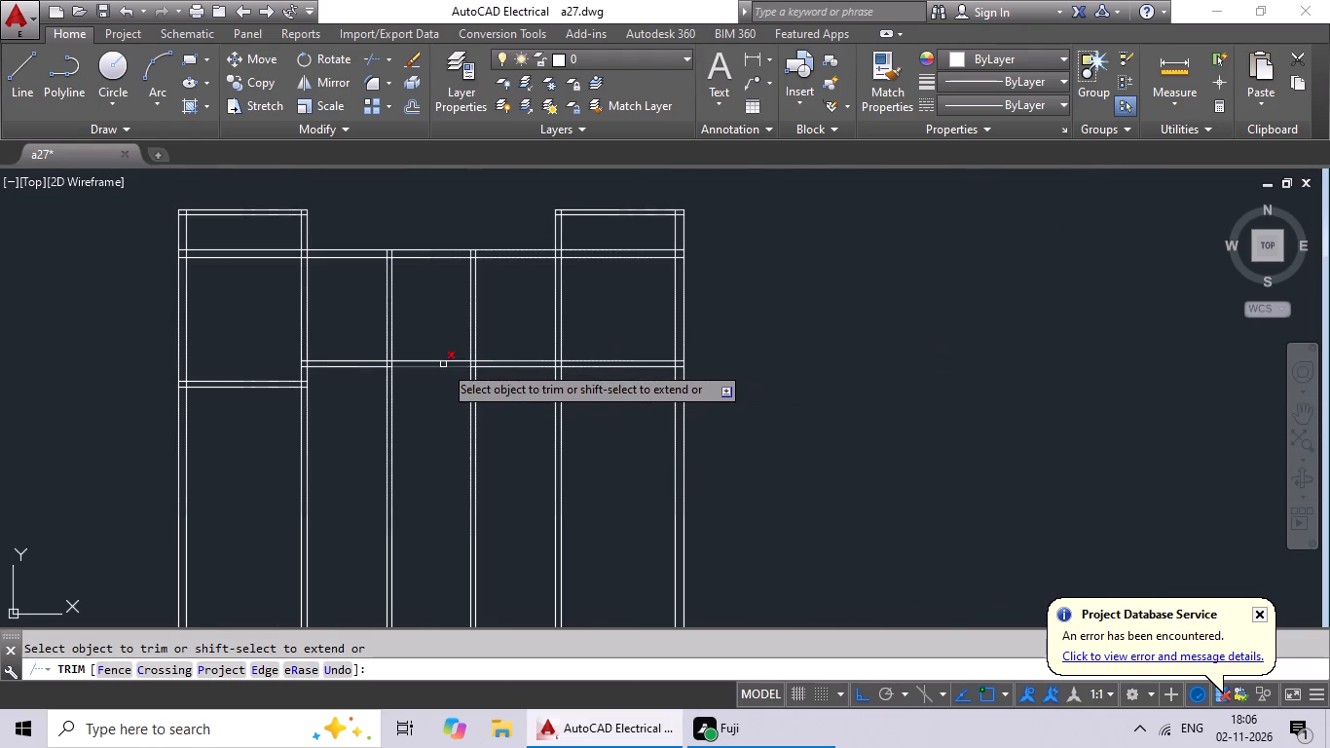
{"action": "scroll", "coordinate": [443, 364], "scroll_direction": "up", "scroll_amount": 3}
{"action": "left_click_drag", "start_coordinate": [464, 304], "coordinate": [380, 443]}
{"action": "left_click_drag", "start_coordinate": [382, 438], "coordinate": [394, 430]}
{"action": "scroll", "coordinate": [523, 401], "scroll_direction": "down", "scroll_amount": 2}
Trim both lines of the new cross wall out of the upper right room.
{"action": "middle_click_drag", "start_coordinate": [596, 432], "coordinate": [403, 427]}
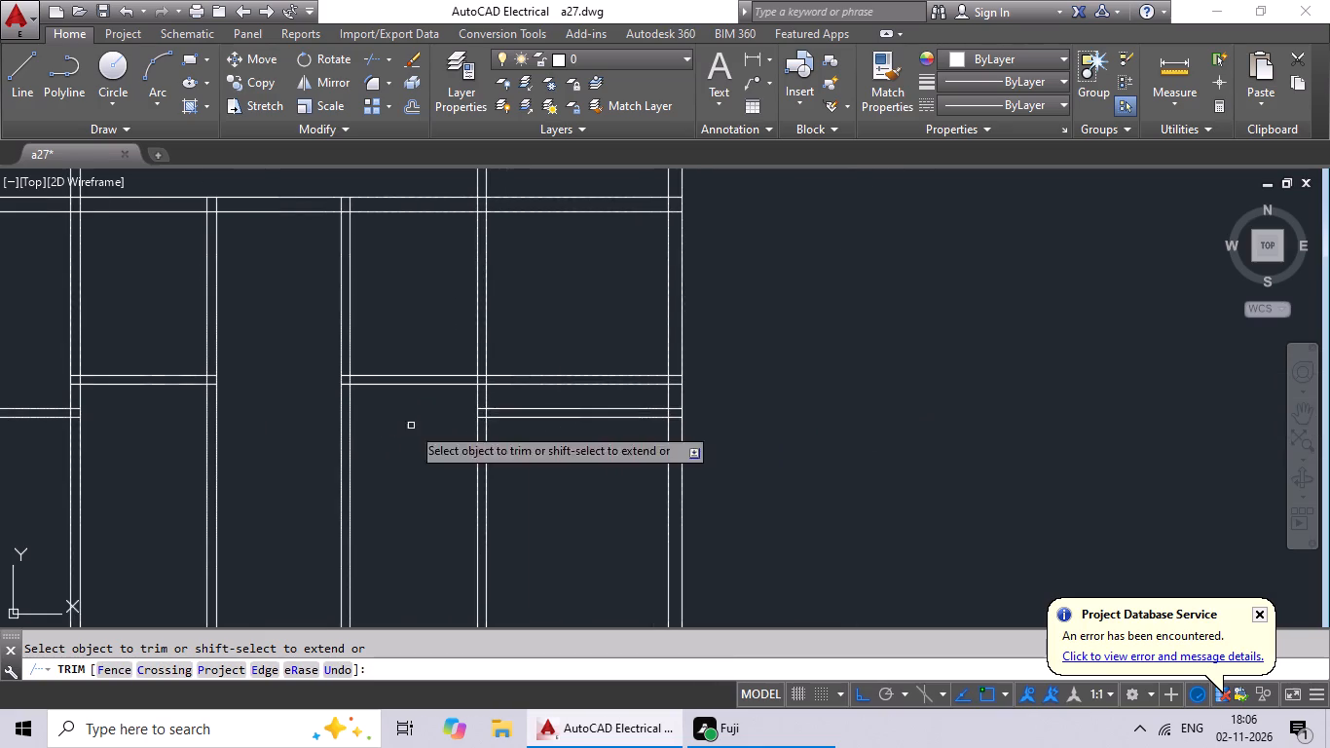
{"action": "scroll", "coordinate": [642, 397], "scroll_direction": "up", "scroll_amount": 2}
{"action": "left_click_drag", "start_coordinate": [642, 263], "coordinate": [553, 379]}
{"action": "scroll", "coordinate": [584, 356], "scroll_direction": "down", "scroll_amount": 1}
{"action": "middle_click_drag", "start_coordinate": [585, 355], "coordinate": [672, 325]}
{"action": "key", "text": "Escape"}
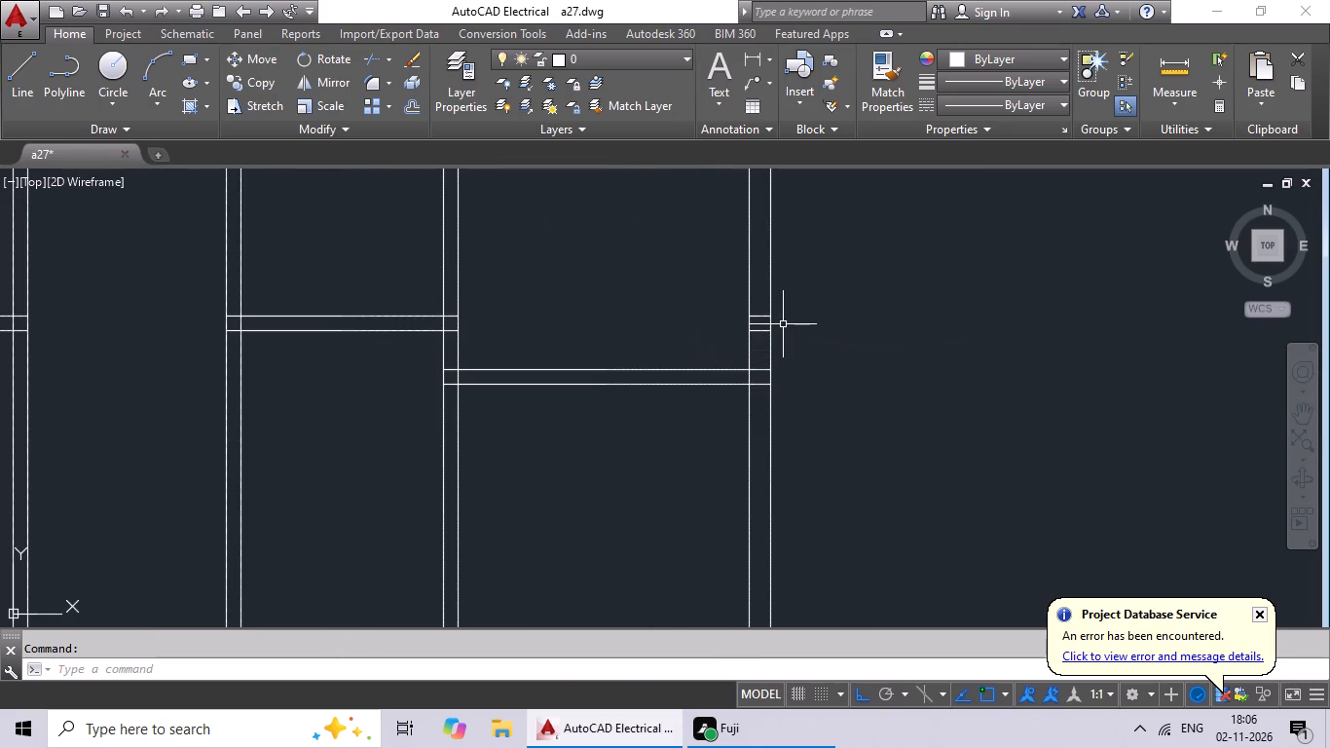
Erase the two leftover short cross-wall segments inside the right outer wall.
{"action": "scroll", "coordinate": [780, 327], "scroll_direction": "up", "scroll_amount": 3}
{"action": "left_click_drag", "start_coordinate": [709, 278], "coordinate": [693, 385]}
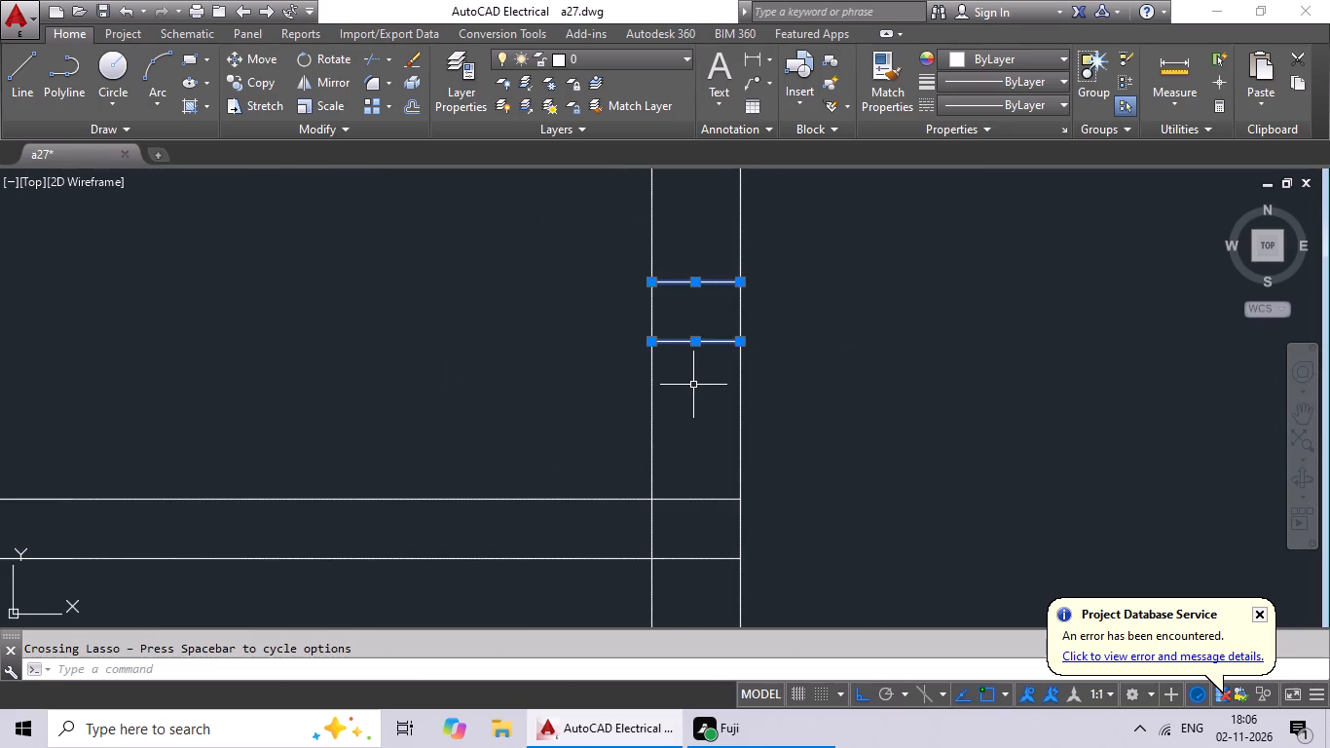
{"action": "key", "text": "Delete"}
Examine the overall wall layout and the bays around the new cross walls.
{"action": "scroll", "coordinate": [696, 378], "scroll_direction": "down", "scroll_amount": 5}
{"action": "middle_click_drag", "start_coordinate": [616, 367], "coordinate": [626, 368]}
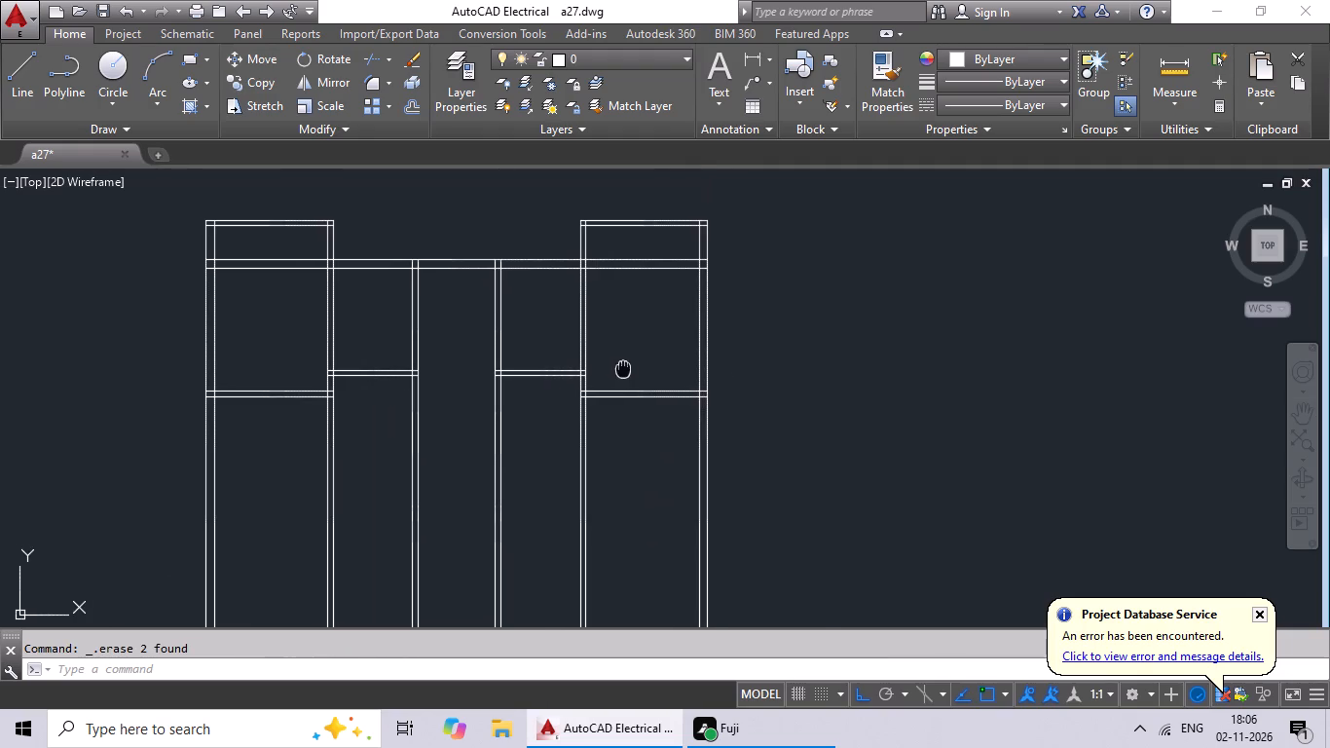
{"action": "middle_click_drag", "start_coordinate": [626, 368], "coordinate": [749, 328]}
{"action": "middle_click_drag", "start_coordinate": [683, 355], "coordinate": [787, 296]}
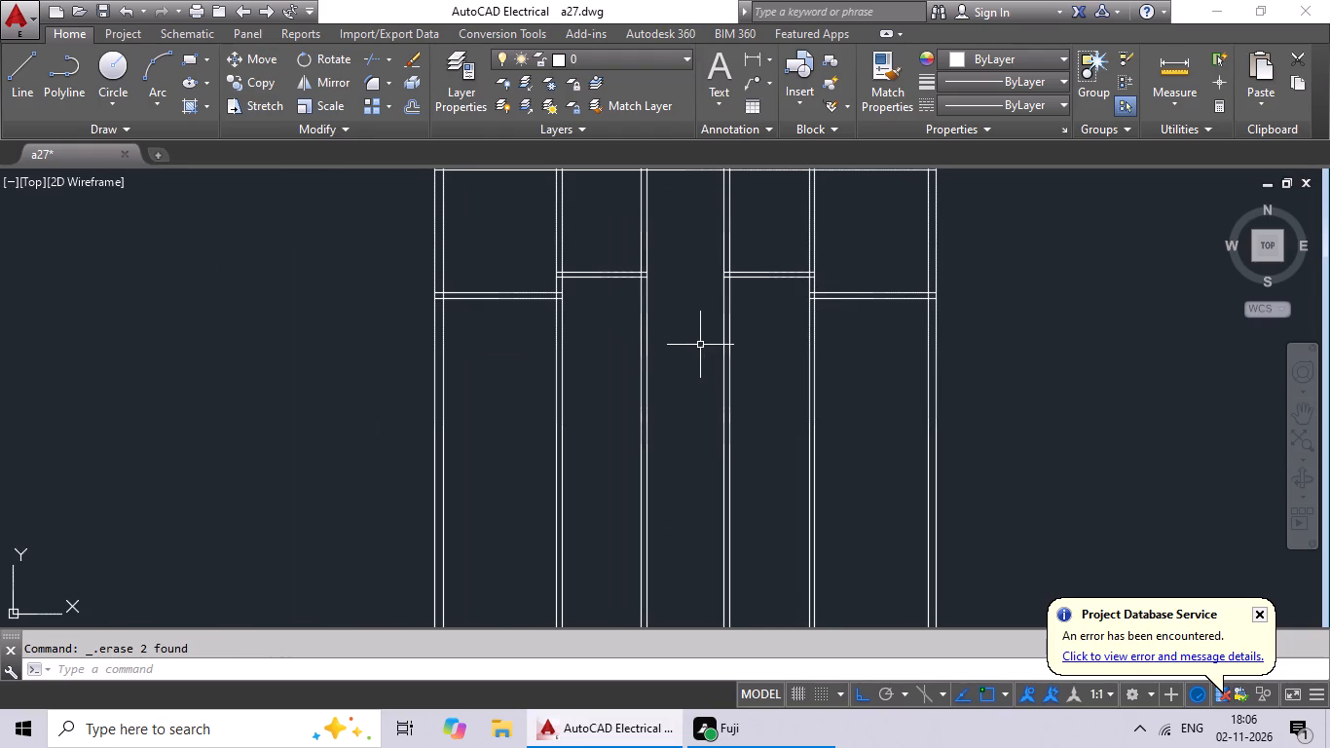
{"action": "scroll", "coordinate": [709, 369], "scroll_direction": "down", "scroll_amount": 1}
{"action": "middle_click_drag", "start_coordinate": [706, 349], "coordinate": [328, 492]}
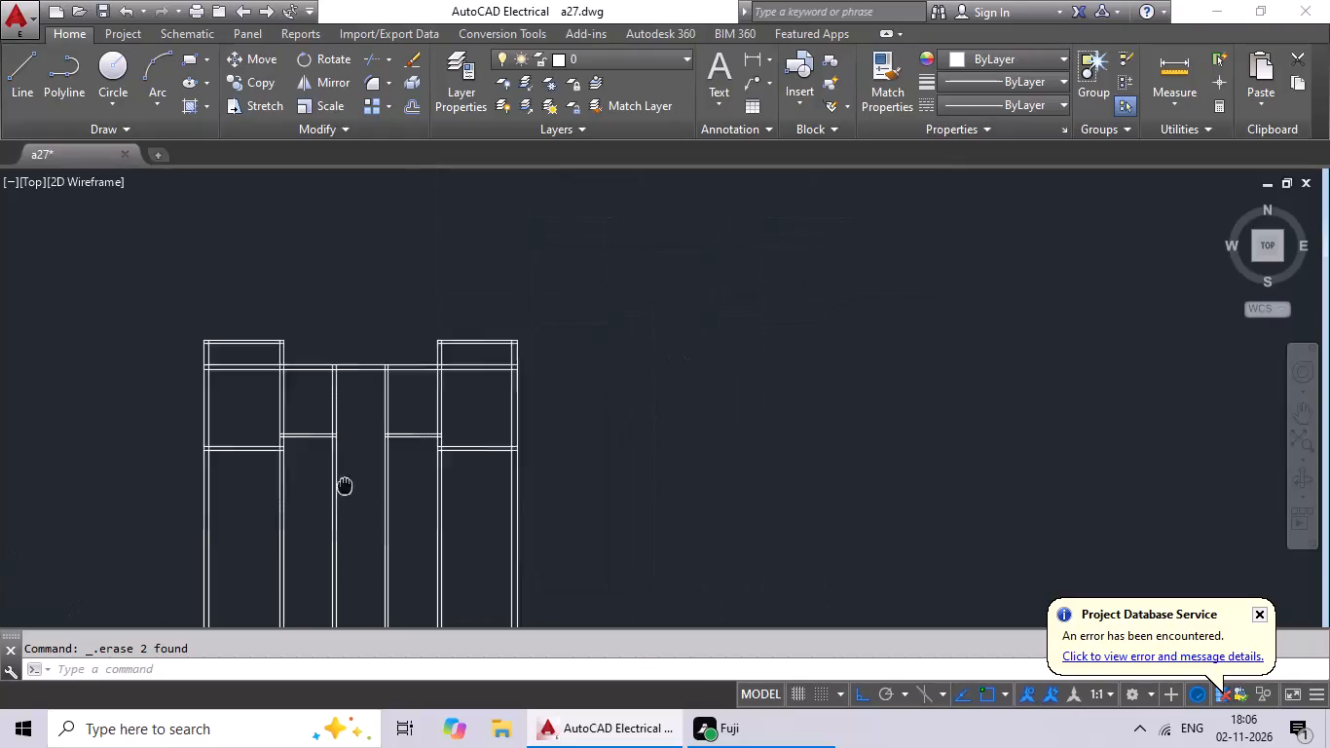
{"action": "middle_click_drag", "start_coordinate": [328, 492], "coordinate": [313, 499]}
{"action": "middle_click_drag", "start_coordinate": [361, 413], "coordinate": [585, 322]}
{"action": "scroll", "coordinate": [541, 358], "scroll_direction": "up", "scroll_amount": 2}
{"action": "middle_click_drag", "start_coordinate": [538, 359], "coordinate": [465, 447]}
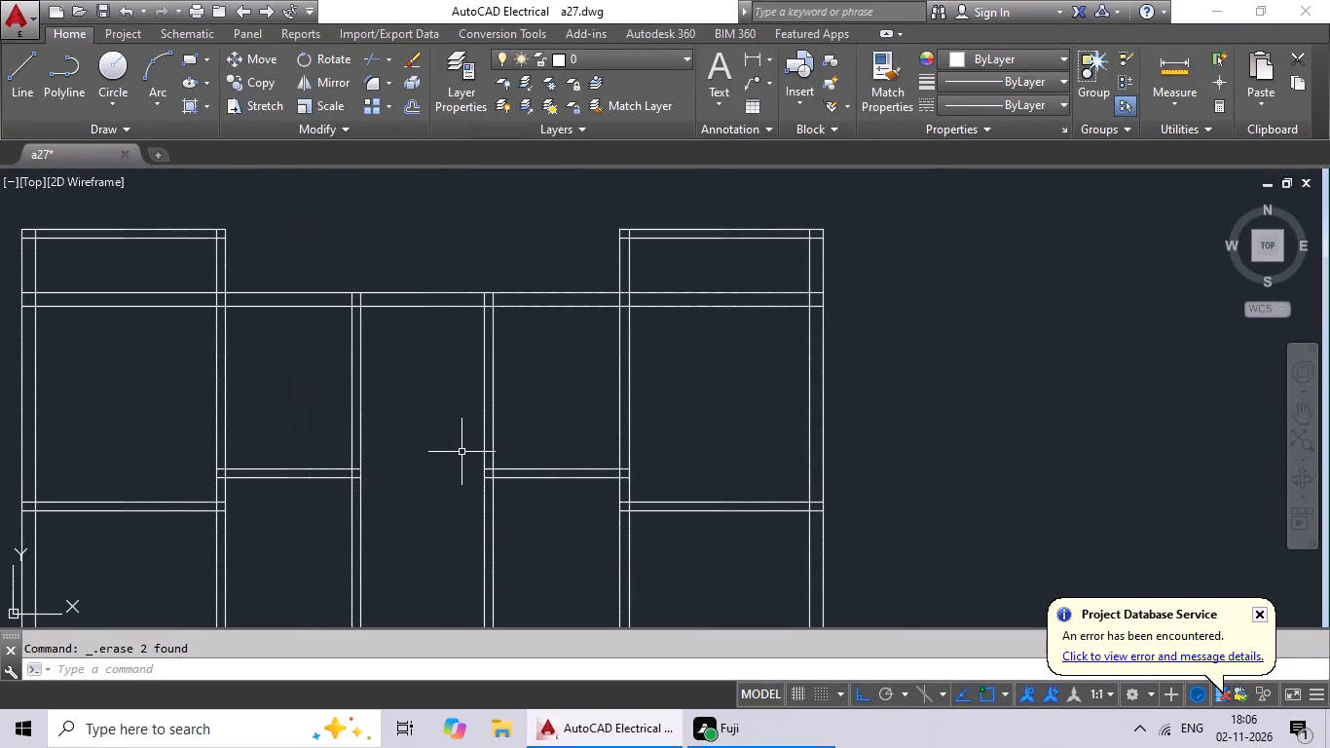
{"action": "scroll", "coordinate": [465, 449], "scroll_direction": "up", "scroll_amount": 1}
{"action": "middle_click_drag", "start_coordinate": [465, 446], "coordinate": [609, 489]}
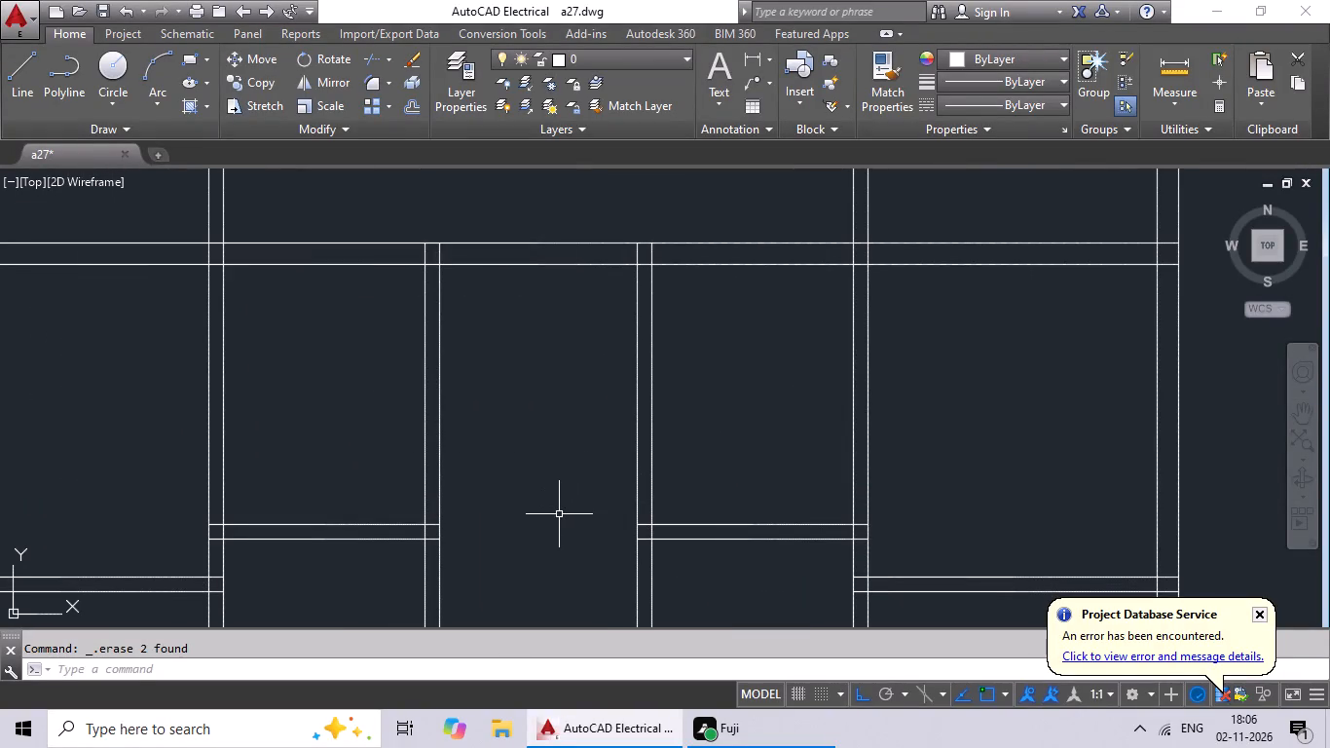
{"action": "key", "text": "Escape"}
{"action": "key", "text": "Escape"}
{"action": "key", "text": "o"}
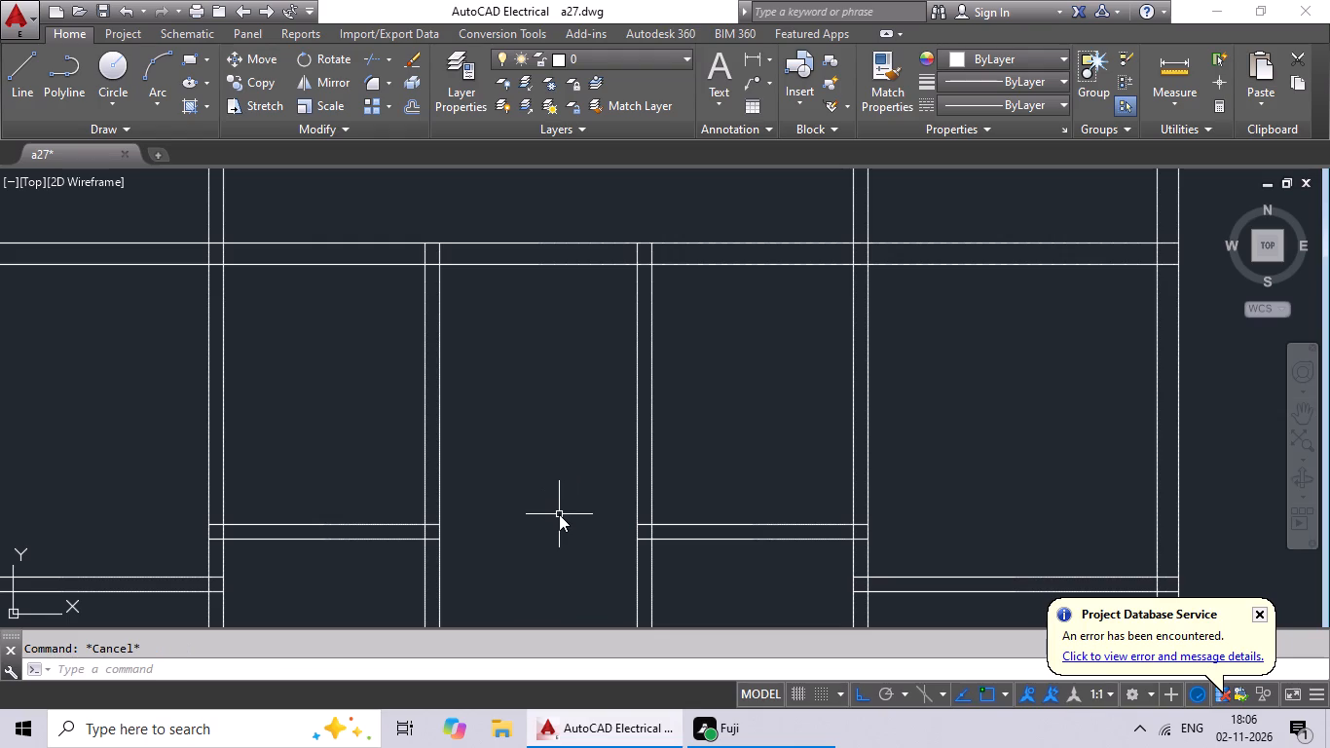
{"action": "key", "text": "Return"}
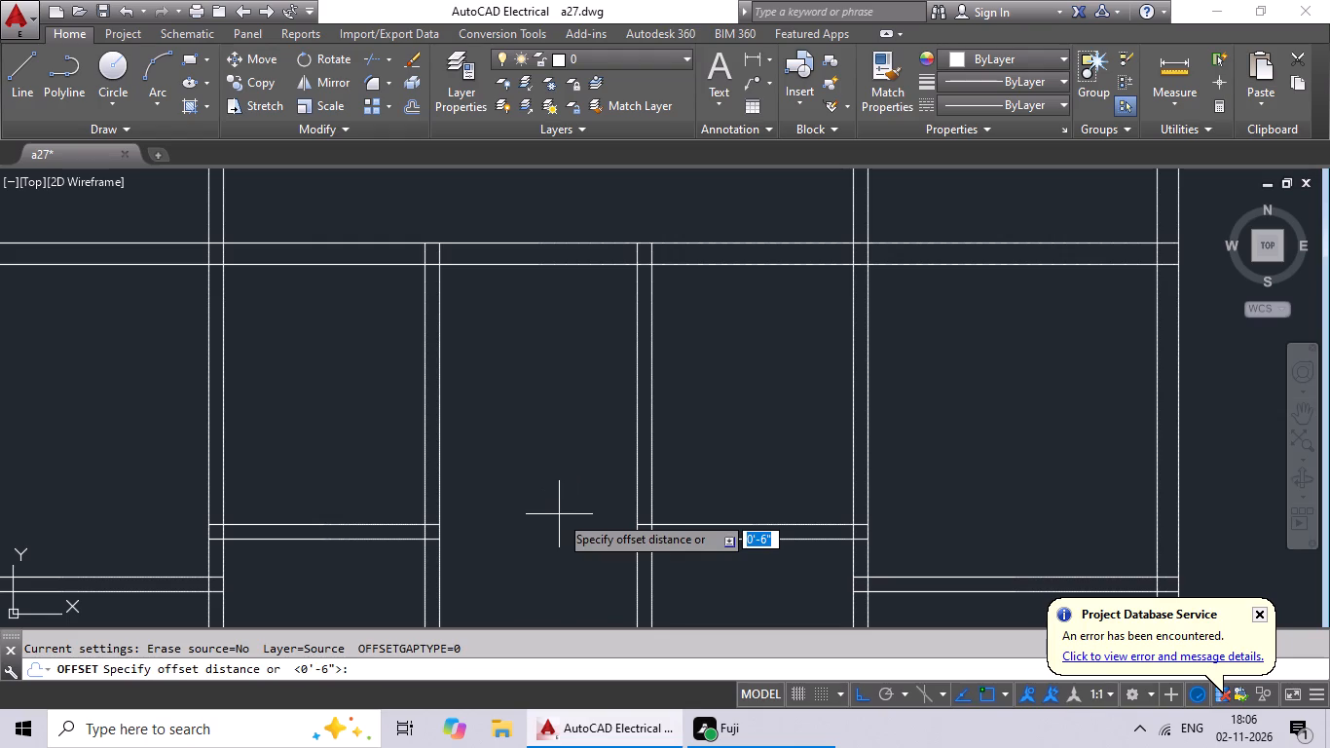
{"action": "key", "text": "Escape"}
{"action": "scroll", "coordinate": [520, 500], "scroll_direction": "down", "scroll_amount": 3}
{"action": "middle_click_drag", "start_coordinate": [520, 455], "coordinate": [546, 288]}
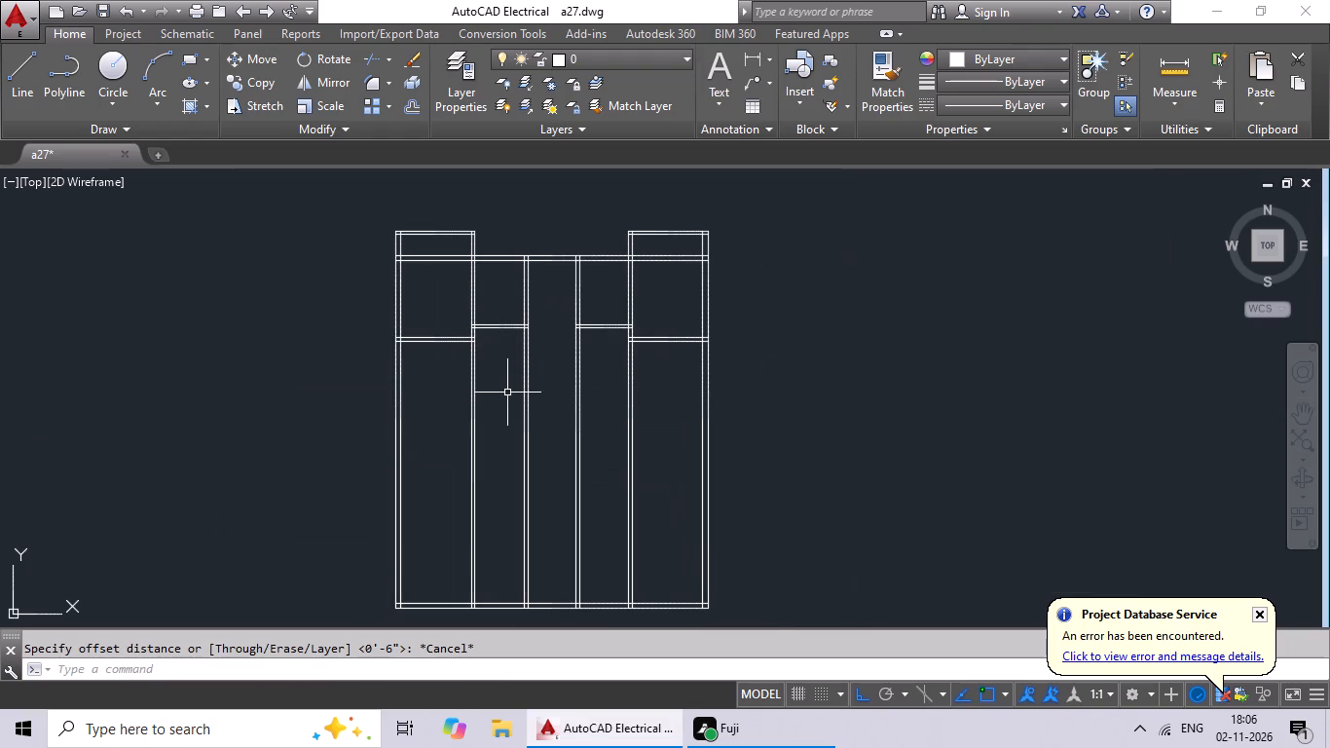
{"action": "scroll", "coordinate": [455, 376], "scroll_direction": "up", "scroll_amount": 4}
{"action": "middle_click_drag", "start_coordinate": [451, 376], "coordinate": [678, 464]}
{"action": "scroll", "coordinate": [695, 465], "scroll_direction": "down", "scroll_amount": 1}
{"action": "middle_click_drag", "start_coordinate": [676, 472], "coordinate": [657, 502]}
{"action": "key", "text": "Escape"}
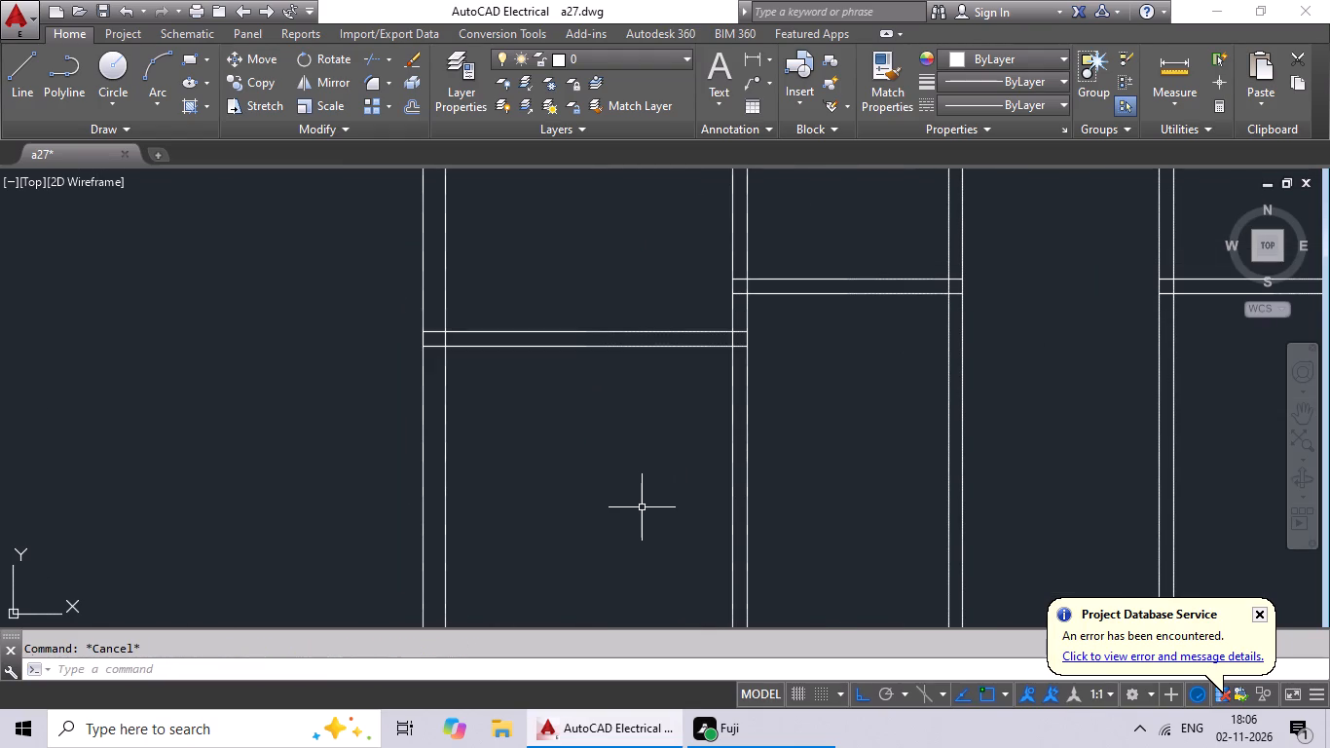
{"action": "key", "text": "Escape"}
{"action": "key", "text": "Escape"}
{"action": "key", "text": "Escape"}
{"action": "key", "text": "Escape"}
Offset the room-side line of the left room's inner partition 7'3" leftward into the room.
{"action": "key", "text": "o"}
{"action": "key", "text": "Return"}
{"action": "type", "text": "7'3"}
{"action": "key", "text": "shift+quotedbl"}
{"action": "key", "text": "Return"}
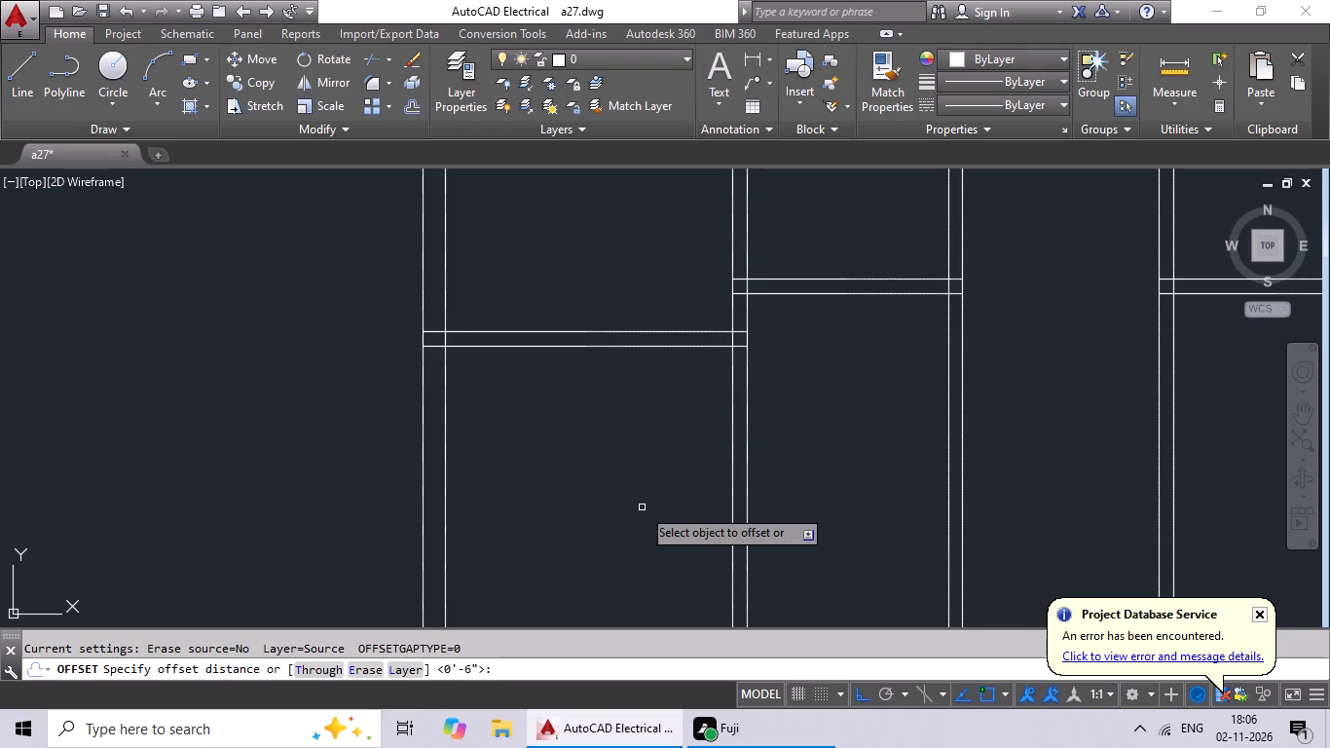
{"action": "left_click", "coordinate": [734, 394]}
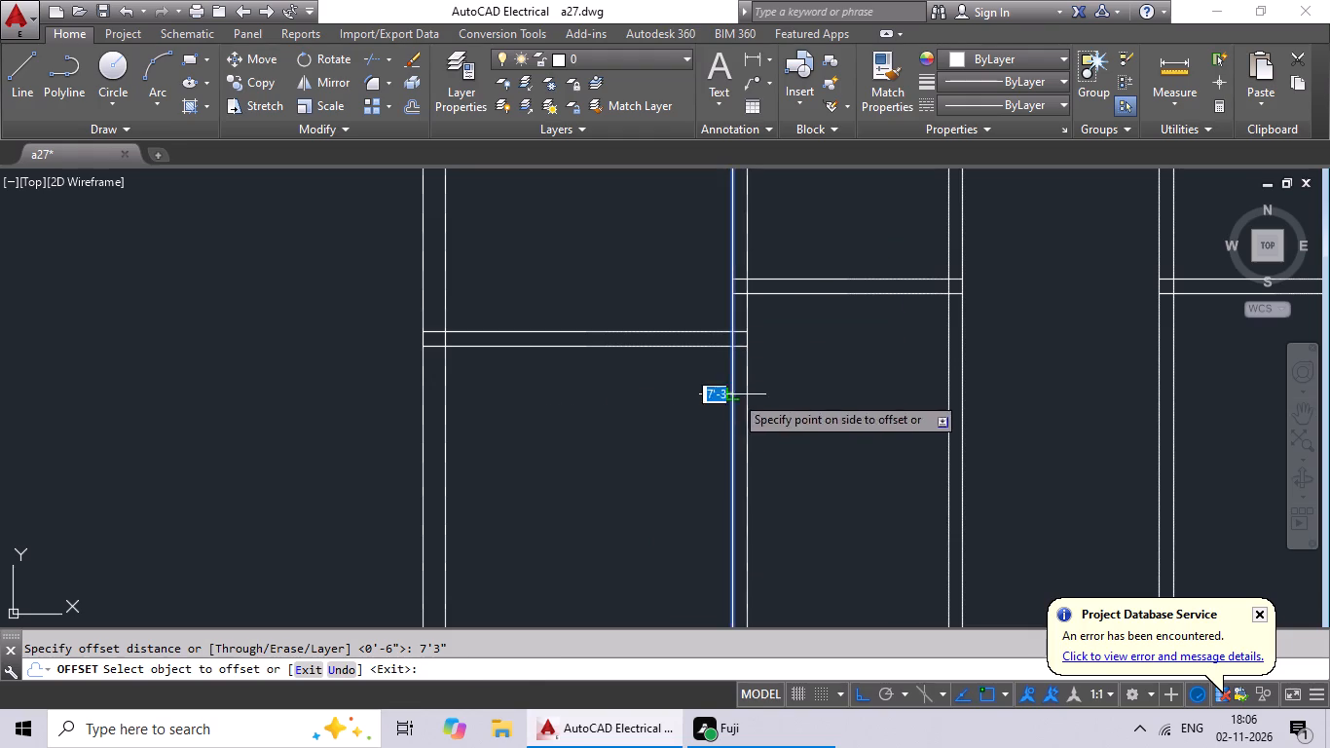
{"action": "left_click", "coordinate": [667, 414]}
{"action": "scroll", "coordinate": [688, 400], "scroll_direction": "down", "scroll_amount": 2}
{"action": "middle_click_drag", "start_coordinate": [688, 399], "coordinate": [630, 438]}
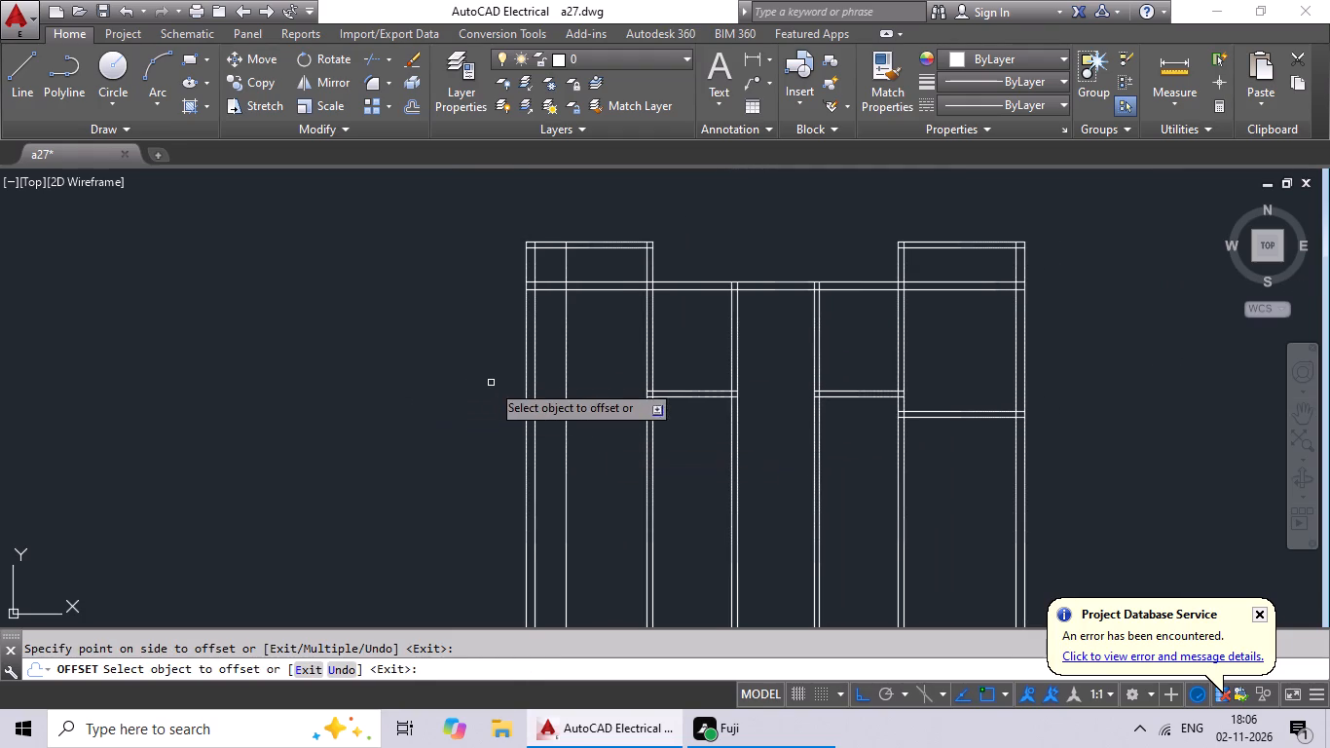
{"action": "scroll", "coordinate": [570, 388], "scroll_direction": "up", "scroll_amount": 3}
{"action": "middle_click_drag", "start_coordinate": [567, 396], "coordinate": [611, 268]}
{"action": "scroll", "coordinate": [640, 465], "scroll_direction": "down", "scroll_amount": 3}
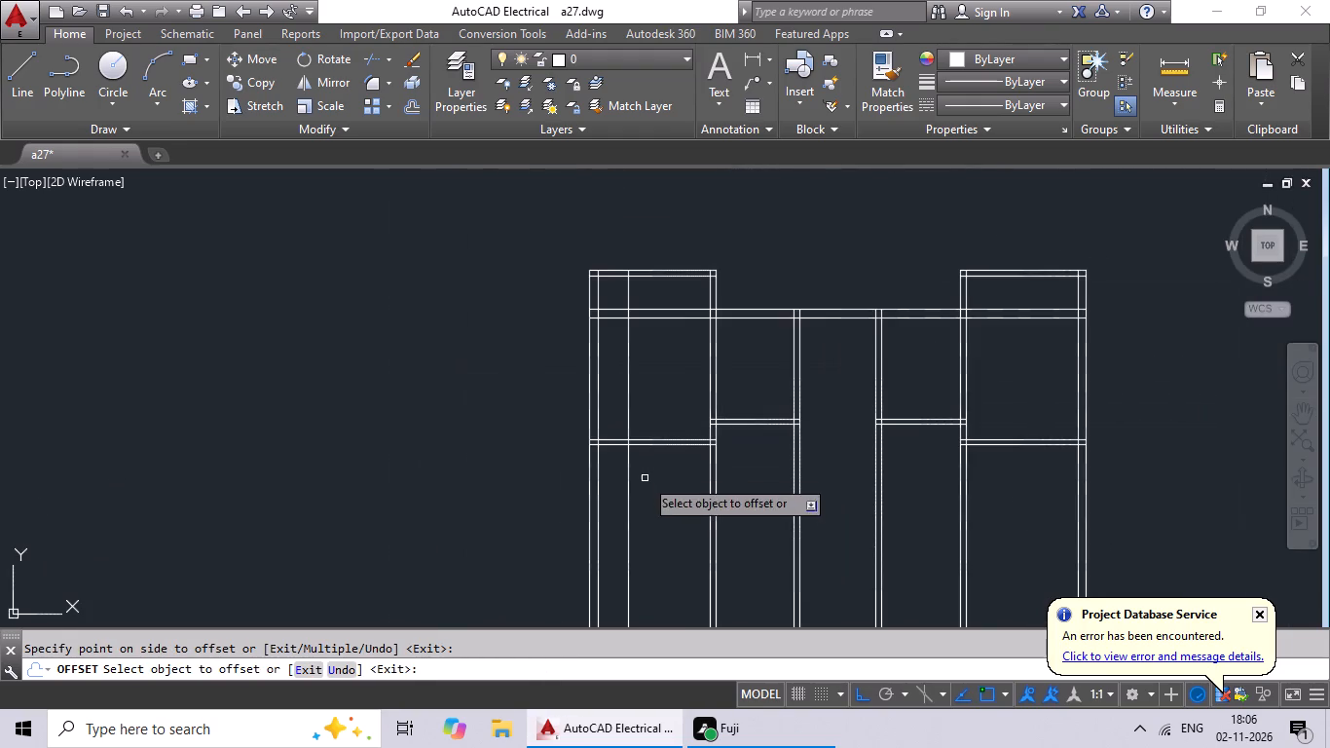
{"action": "middle_click_drag", "start_coordinate": [646, 478], "coordinate": [658, 430]}
{"action": "key", "text": "Escape"}
{"action": "key", "text": "Escape"}
Offset the new vertical line in the left room 6" toward the outer wall to form a partition.
{"action": "key", "text": "o"}
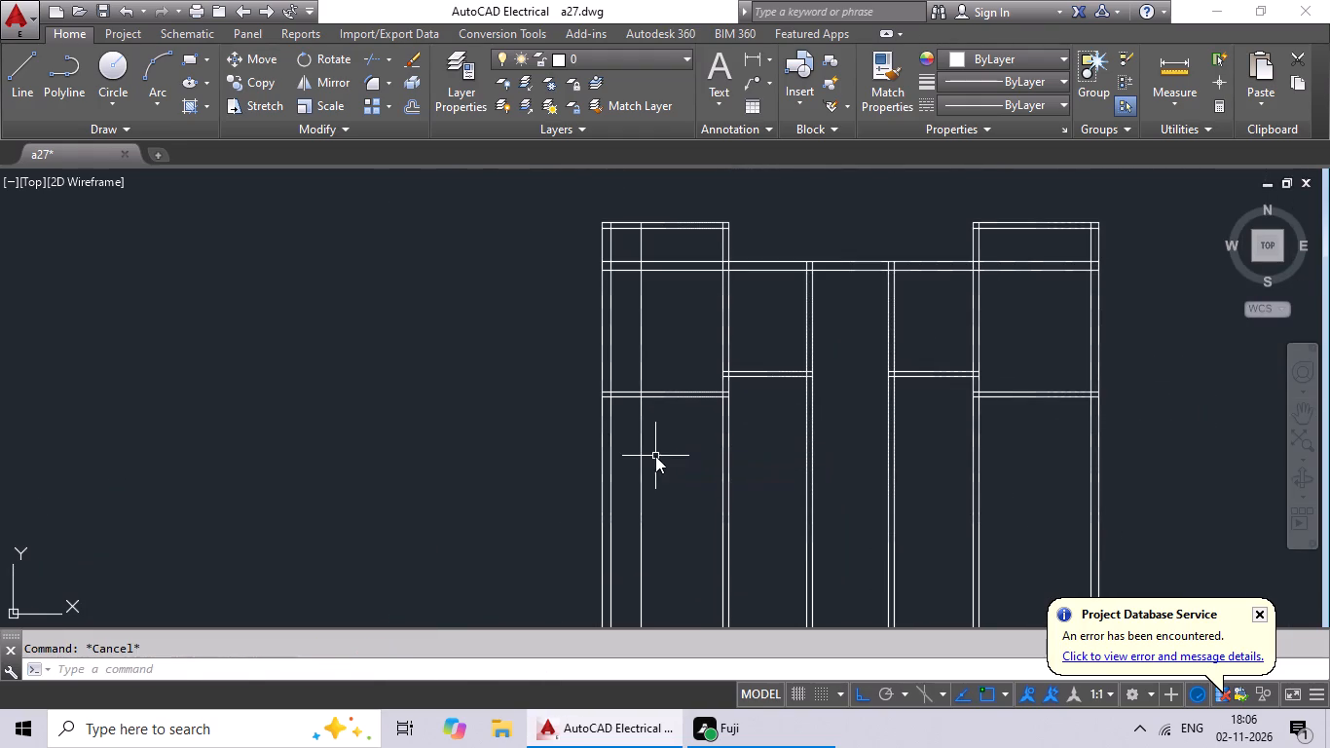
{"action": "key", "text": "Return"}
{"action": "type", "text": "6\""}
{"action": "key", "text": "Return"}
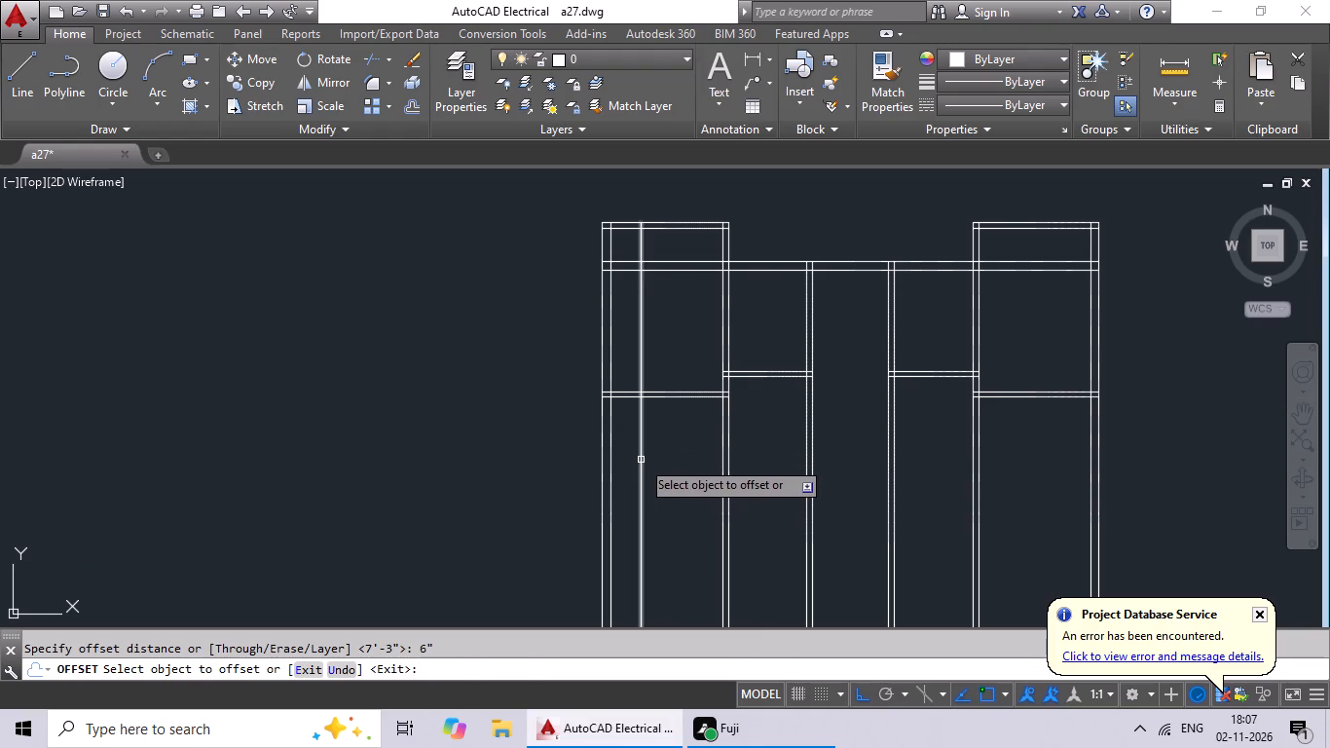
{"action": "left_click", "coordinate": [641, 460]}
{"action": "left_click", "coordinate": [628, 474]}
{"action": "scroll", "coordinate": [650, 411], "scroll_direction": "up", "scroll_amount": 2}
{"action": "scroll", "coordinate": [647, 415], "scroll_direction": "down", "scroll_amount": 1}
{"action": "middle_click_drag", "start_coordinate": [646, 420], "coordinate": [610, 512]}
{"action": "scroll", "coordinate": [610, 512], "scroll_direction": "down", "scroll_amount": 1}
{"action": "middle_click_drag", "start_coordinate": [610, 512], "coordinate": [608, 520]}
{"action": "key", "text": "Escape"}
{"action": "key", "text": "Escape"}
Trim both lines of the new vertical partition above the left room's cross wall.
{"action": "type", "text": "tr"}
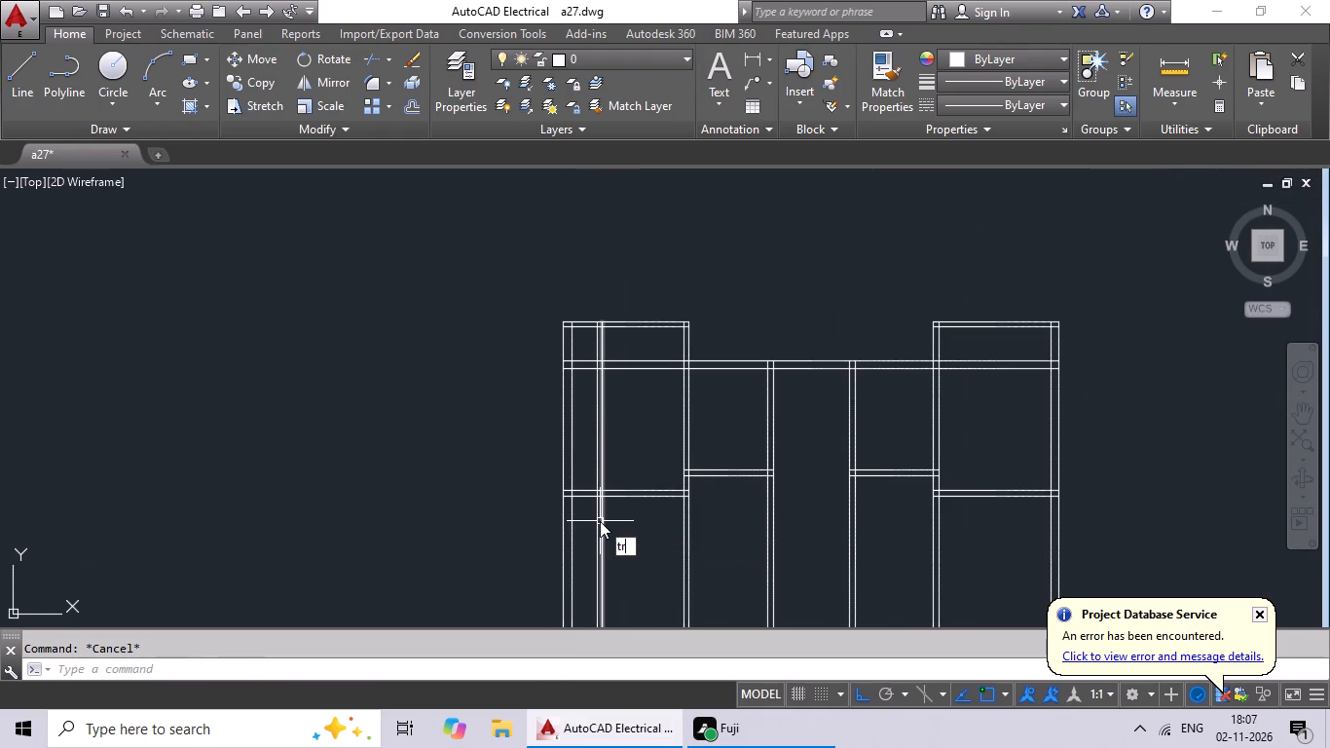
{"action": "key", "text": "space"}
{"action": "key", "text": "space"}
{"action": "scroll", "coordinate": [586, 465], "scroll_direction": "up", "scroll_amount": 3}
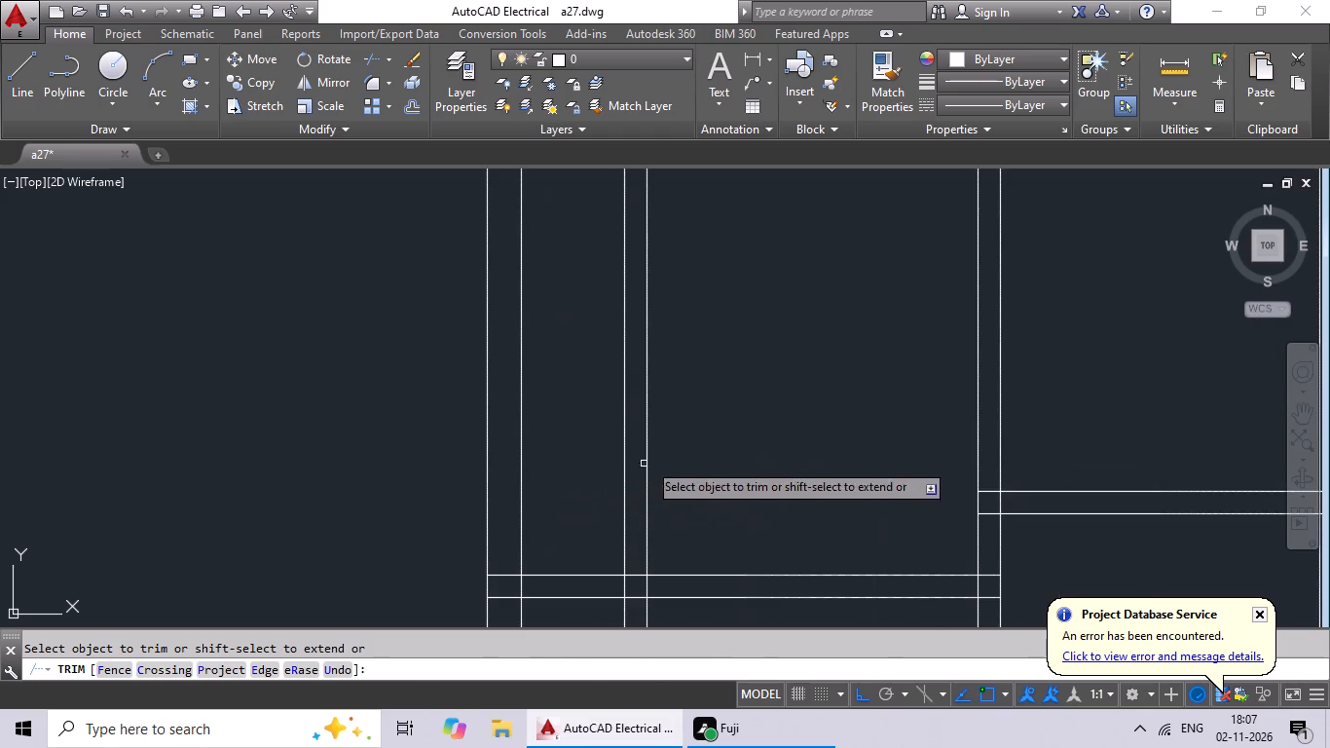
{"action": "left_click_drag", "start_coordinate": [723, 434], "coordinate": [595, 532]}
{"action": "left_click", "coordinate": [595, 532]}
{"action": "scroll", "coordinate": [650, 480], "scroll_direction": "down", "scroll_amount": 3}
{"action": "middle_click_drag", "start_coordinate": [654, 476], "coordinate": [668, 355]}
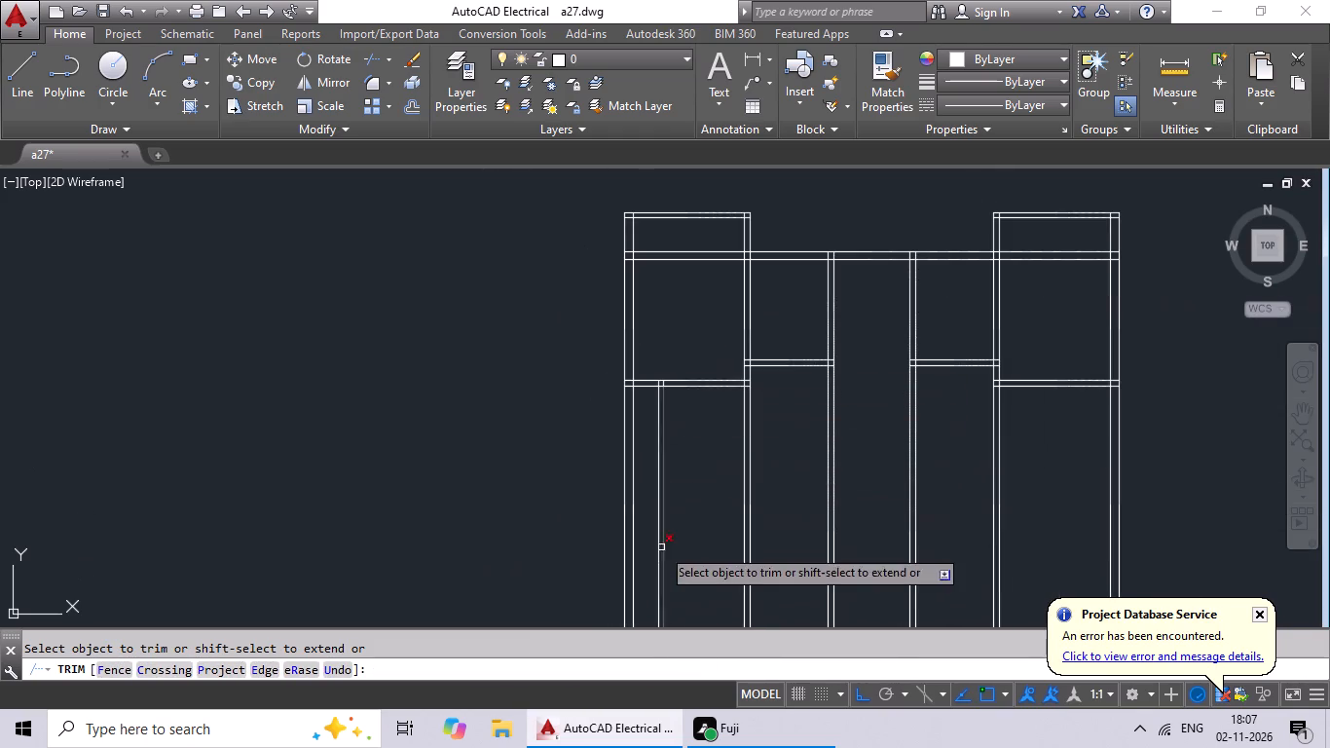
{"action": "scroll", "coordinate": [682, 493], "scroll_direction": "up", "scroll_amount": 2}
{"action": "middle_click_drag", "start_coordinate": [687, 452], "coordinate": [654, 592]}
{"action": "key", "text": "Escape"}
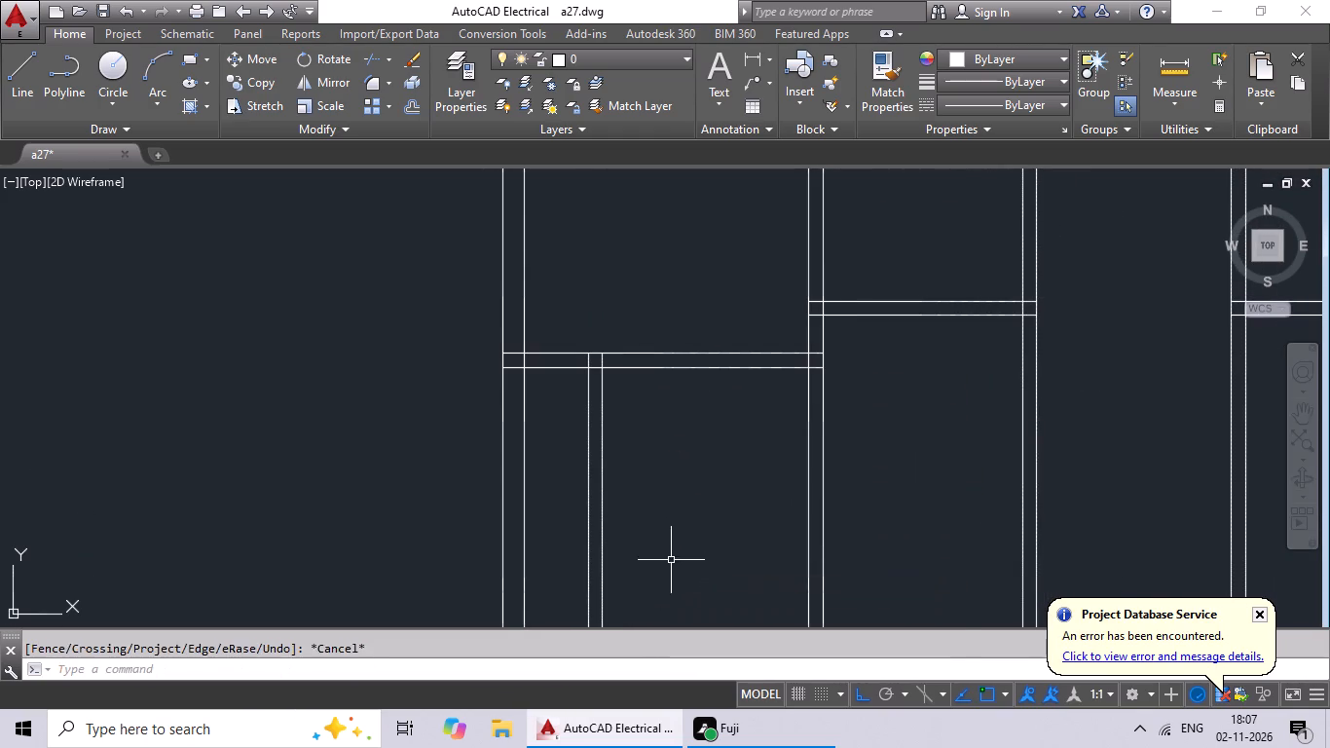
{"action": "key", "text": "Escape"}
{"action": "key", "text": "Escape"}
{"action": "key", "text": "Escape"}
{"action": "key", "text": "Escape"}
{"action": "key", "text": "Escape"}
{"action": "key", "text": "Escape"}
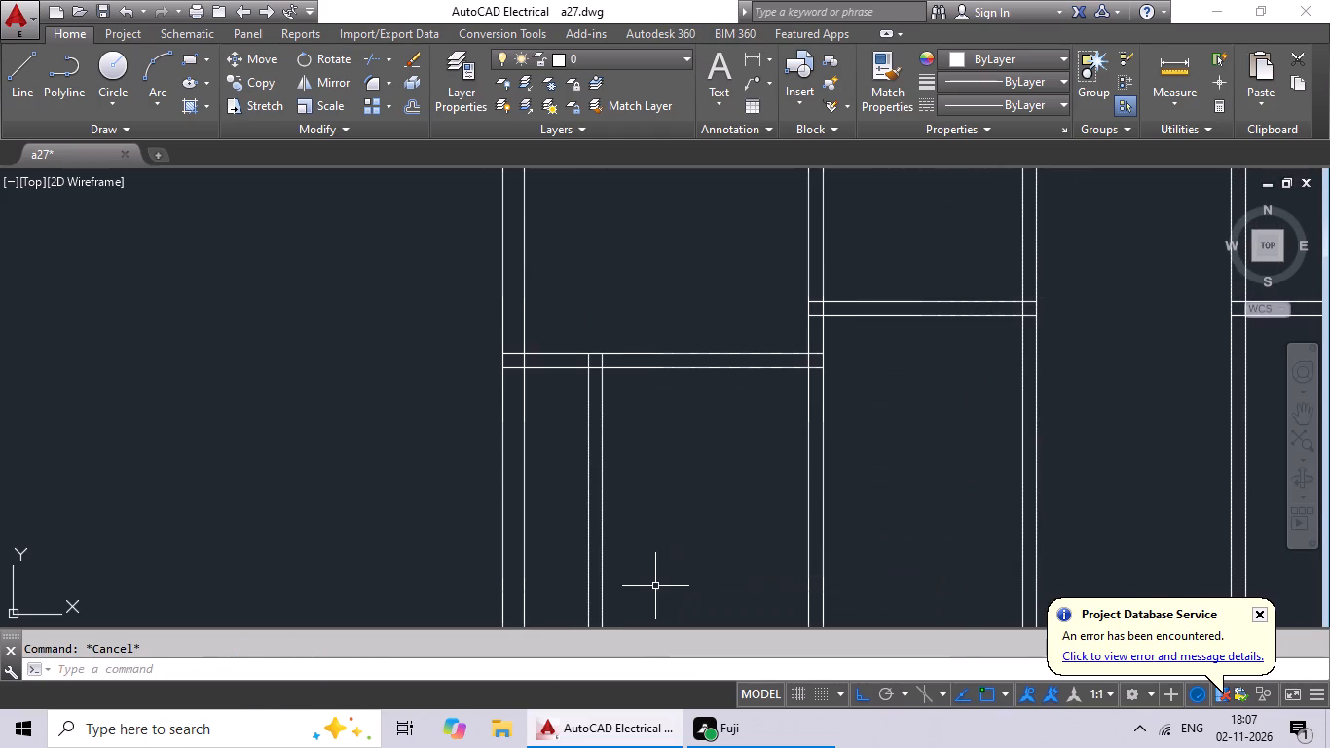
{"action": "key", "text": "Escape"}
{"action": "key", "text": "Escape"}
Offset the lower line of the left room's cross wall 4' downward.
{"action": "key", "text": "o"}
{"action": "key", "text": "Return"}
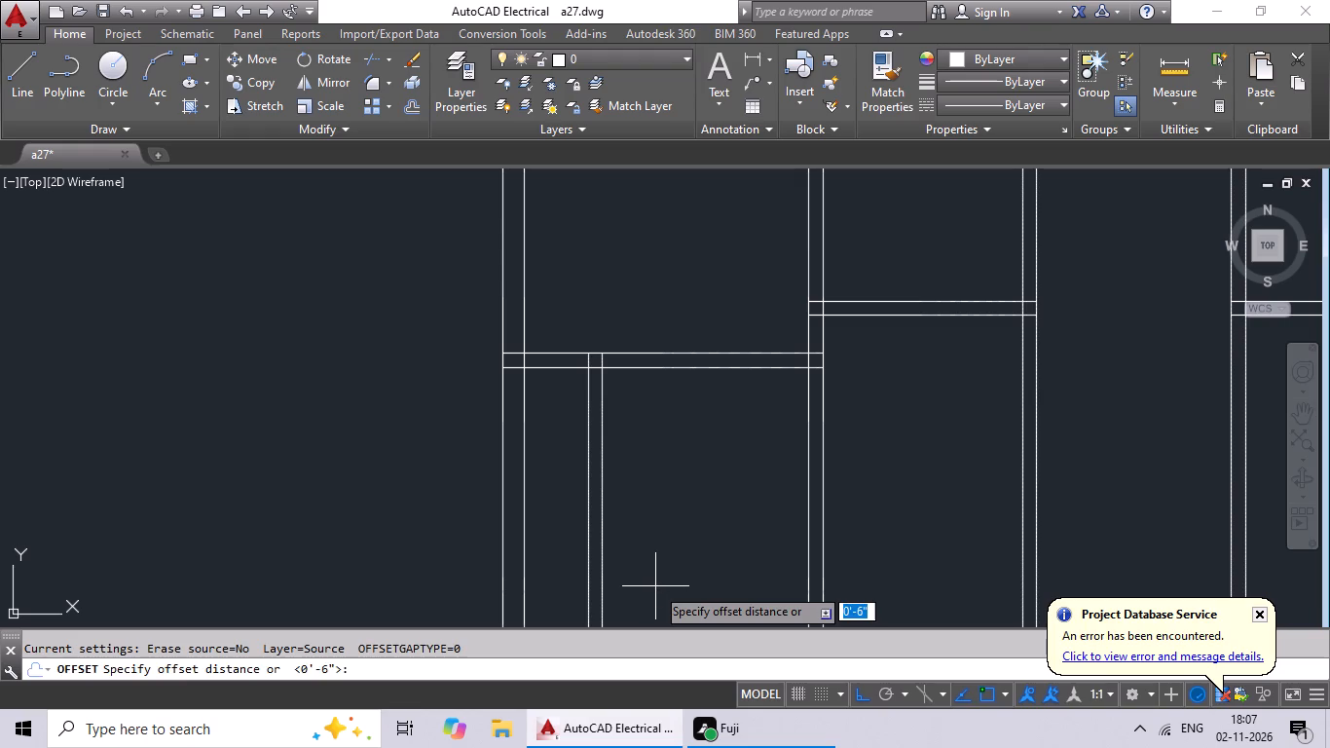
{"action": "type", "text": "4'"}
{"action": "key", "text": "Return"}
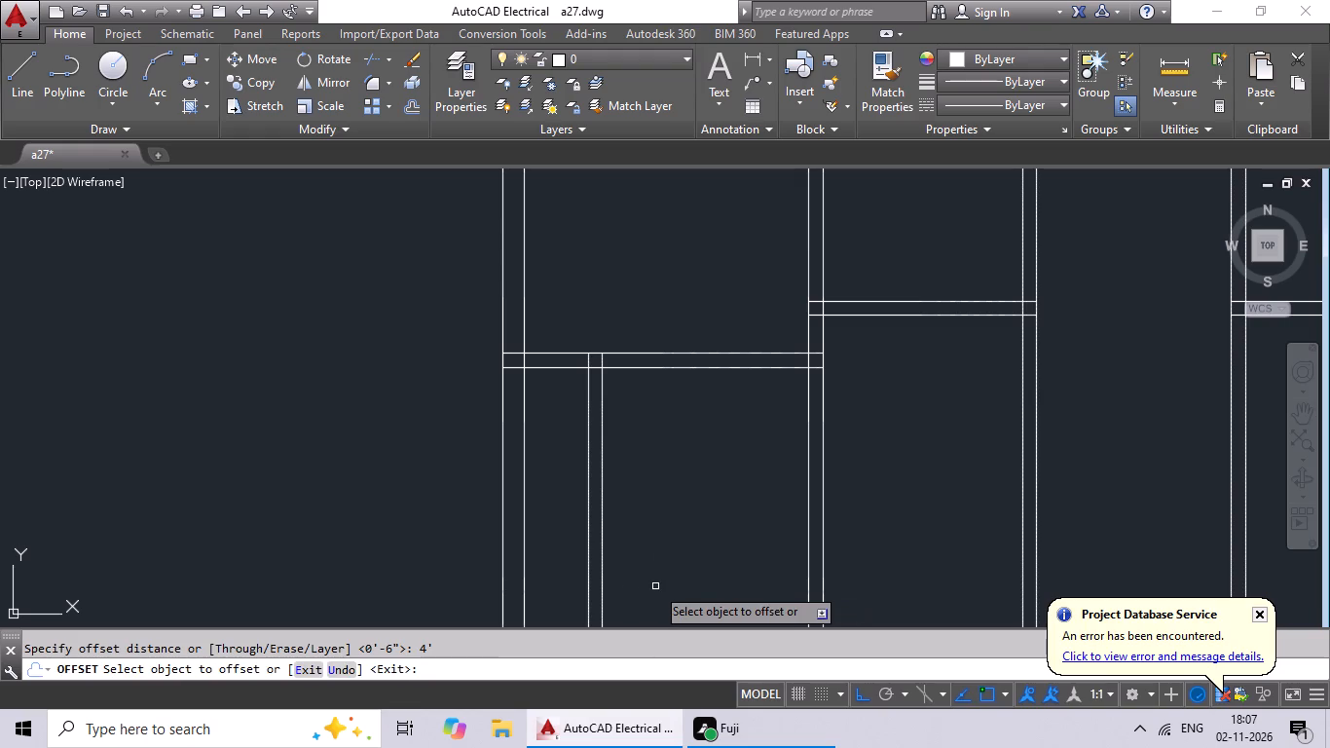
{"action": "left_click_drag", "start_coordinate": [749, 370], "coordinate": [748, 380]}
{"action": "left_click", "coordinate": [737, 442]}
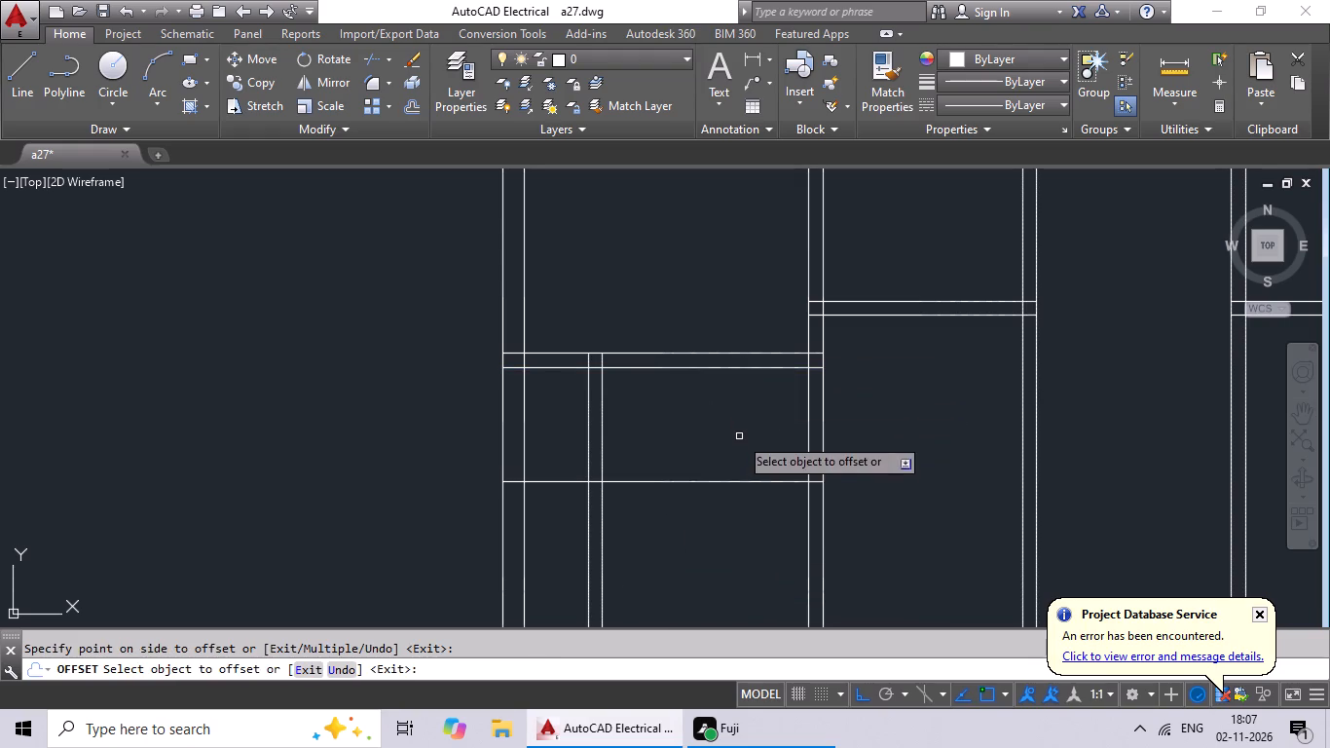
{"action": "middle_click_drag", "start_coordinate": [739, 435], "coordinate": [739, 411]}
{"action": "key", "text": "Escape"}
{"action": "key", "text": "Escape"}
{"action": "key", "text": "Escape"}
Offset the new horizontal line 6" downward to form a second cross wall in the left bay.
{"action": "key", "text": "o"}
{"action": "key", "text": "Return"}
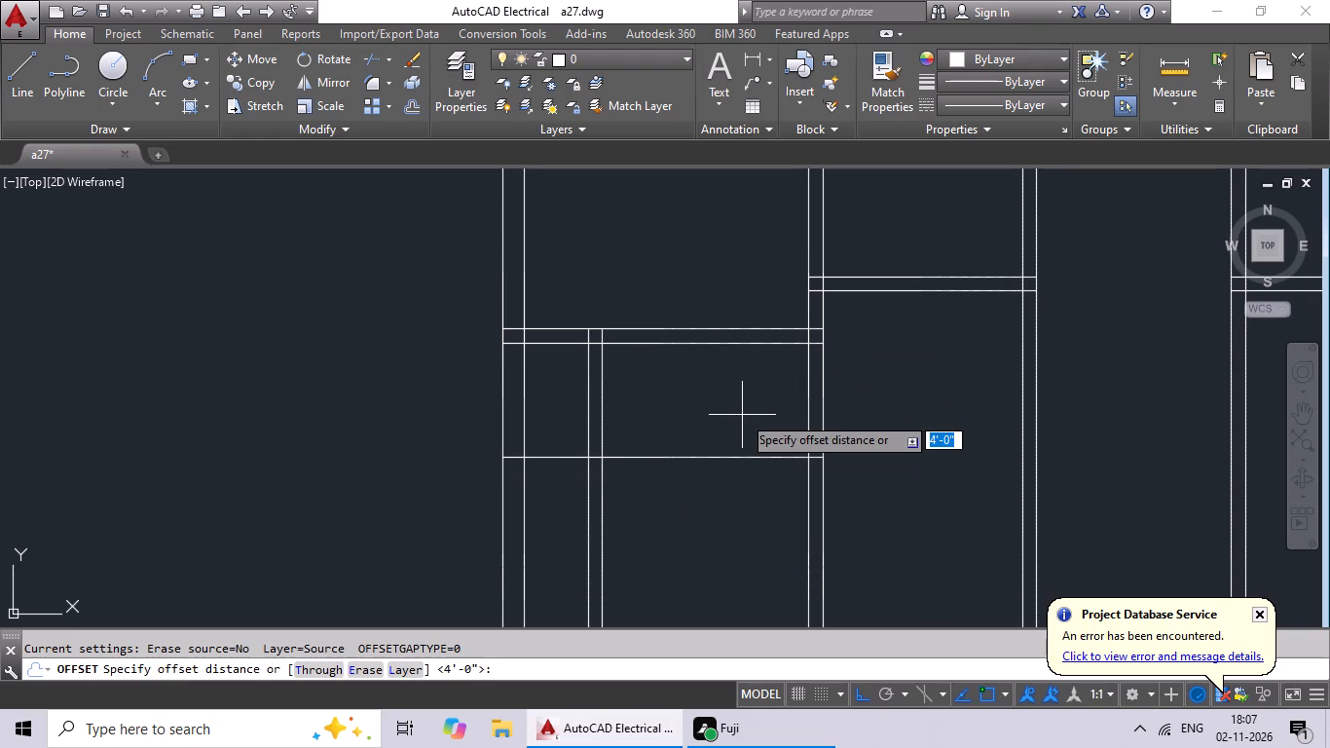
{"action": "type", "text": "6\""}
{"action": "key", "text": "Return"}
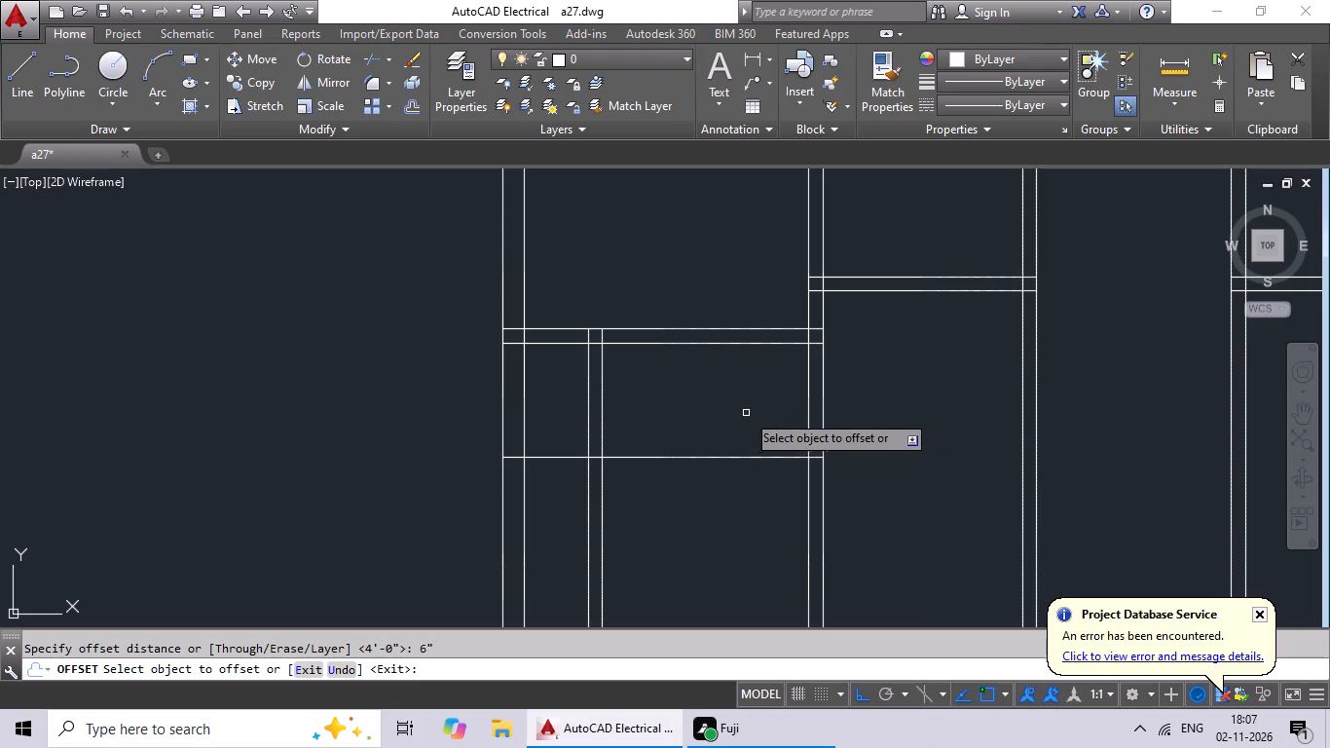
{"action": "left_click", "coordinate": [752, 457]}
{"action": "left_click", "coordinate": [746, 488]}
{"action": "middle_click_drag", "start_coordinate": [762, 469], "coordinate": [760, 460]}
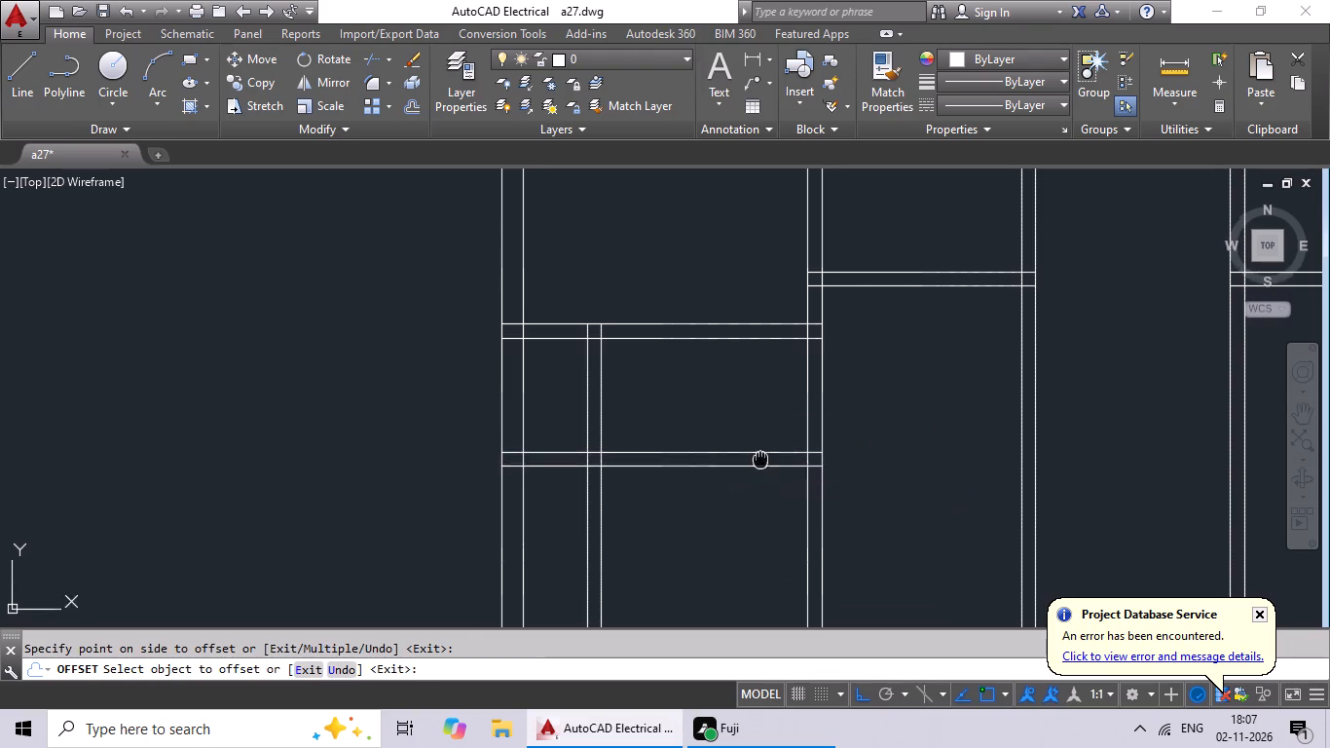
{"action": "middle_click_drag", "start_coordinate": [760, 460], "coordinate": [716, 239]}
{"action": "key", "text": "Escape"}
{"action": "key", "text": "Escape"}
Trim both lines of the short vertical partition below the second cross wall in the left bay.
{"action": "type", "text": "tr"}
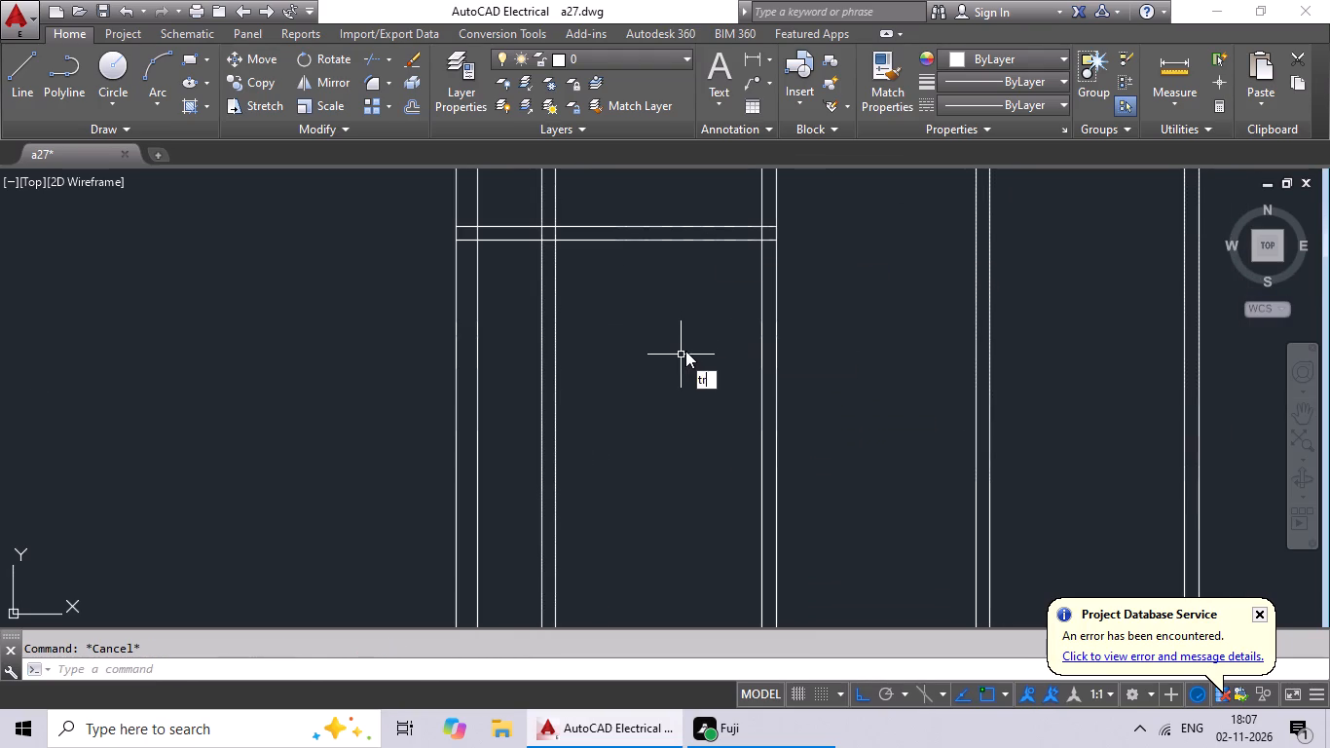
{"action": "key", "text": "space"}
{"action": "key", "text": "space"}
{"action": "scroll", "coordinate": [577, 275], "scroll_direction": "up", "scroll_amount": 2}
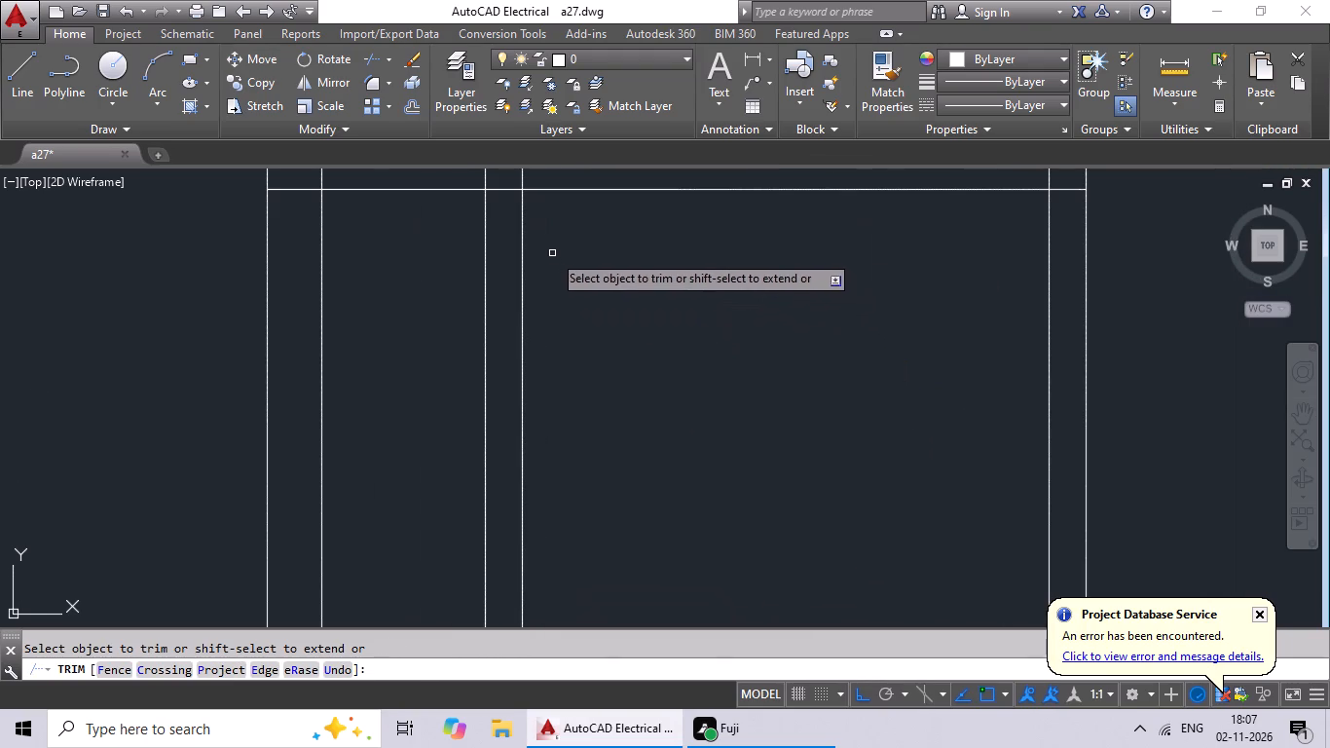
{"action": "scroll", "coordinate": [521, 316], "scroll_direction": "down", "scroll_amount": 3}
{"action": "left_click_drag", "start_coordinate": [636, 306], "coordinate": [504, 467]}
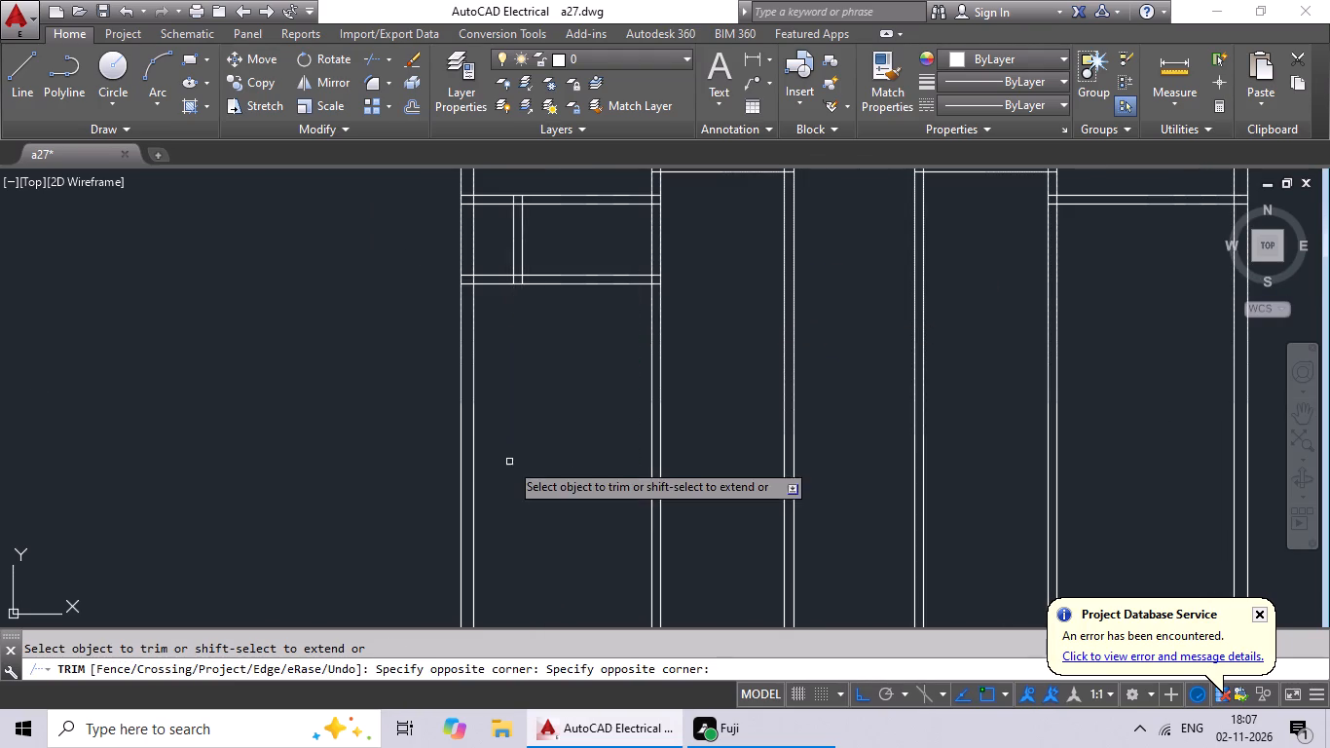
{"action": "scroll", "coordinate": [560, 421], "scroll_direction": "down", "scroll_amount": 2}
{"action": "middle_click_drag", "start_coordinate": [558, 423], "coordinate": [525, 475]}
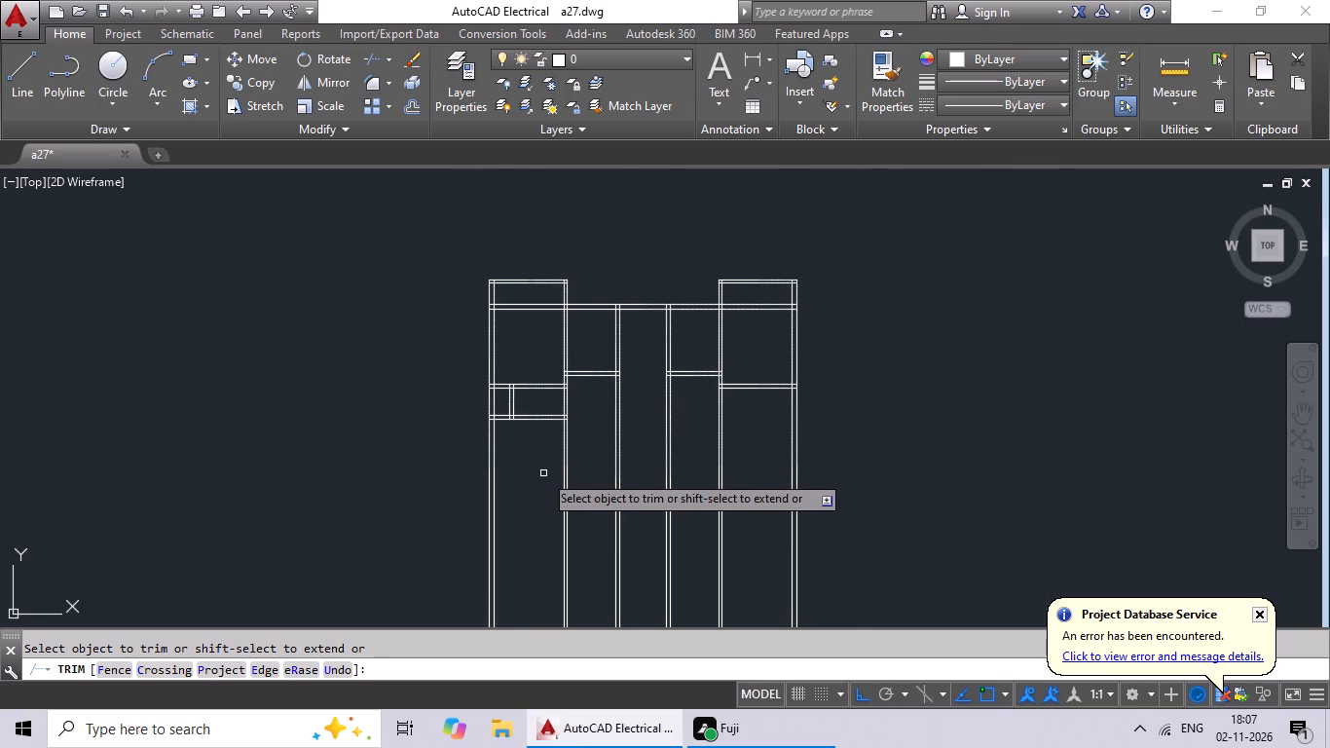
{"action": "middle_click_drag", "start_coordinate": [539, 463], "coordinate": [584, 389]}
{"action": "middle_click", "coordinate": [585, 387]}
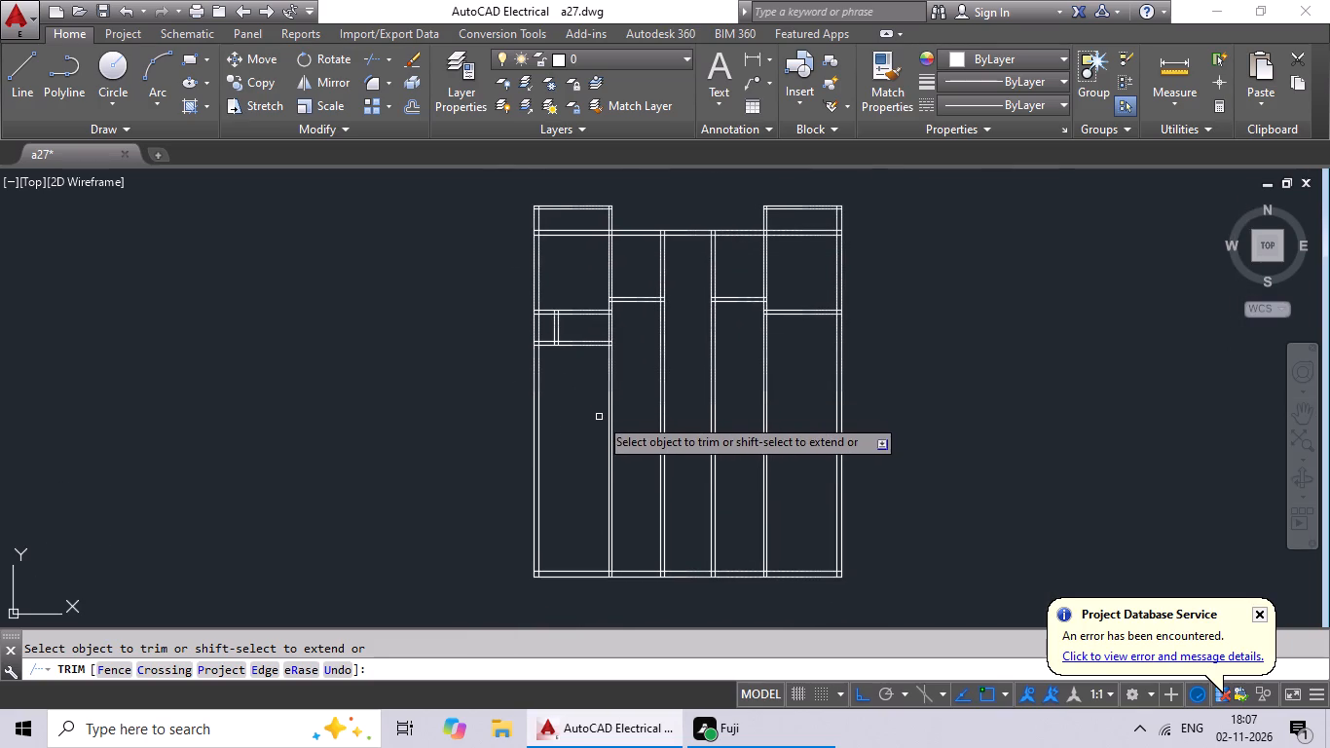
{"action": "key", "text": "Escape"}
{"action": "key", "text": "Escape"}
{"action": "key", "text": "Escape"}
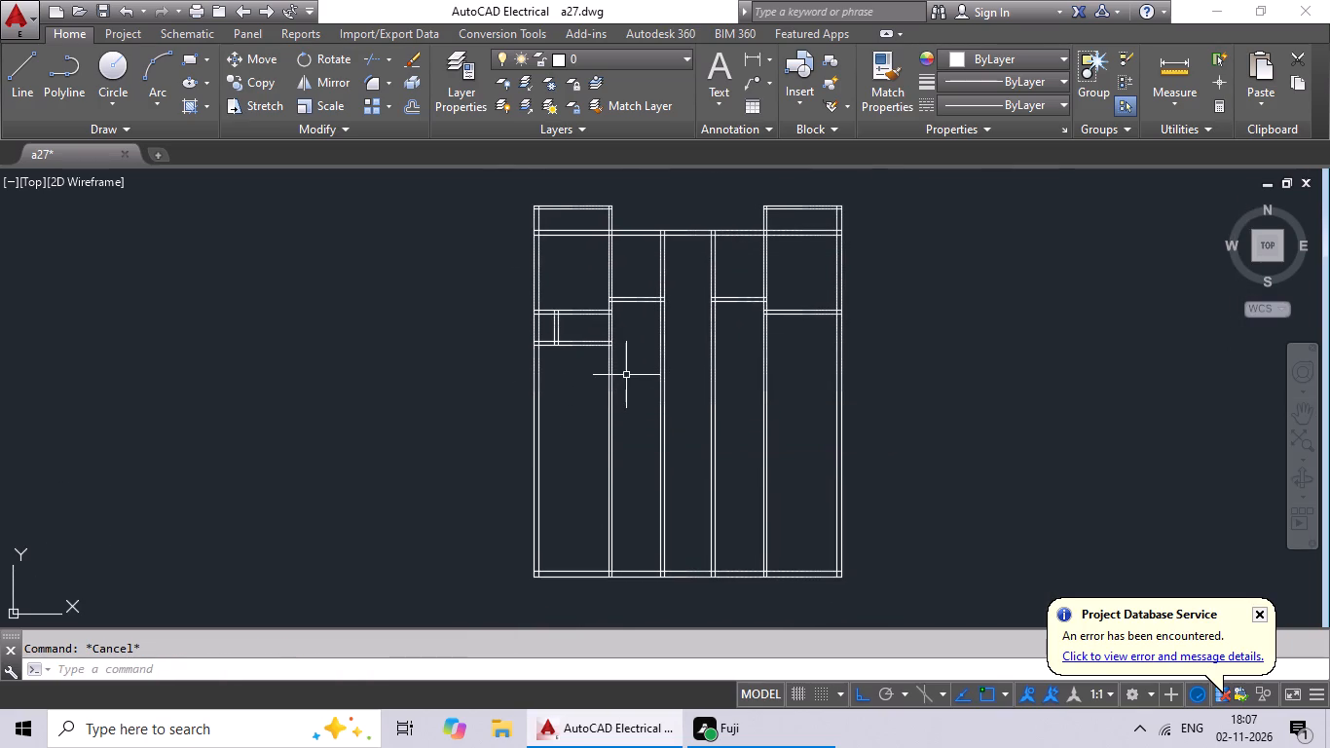
Offset the lower line of the left bay's second cross wall 10' downward.
{"action": "key", "text": "o"}
{"action": "key", "text": "Return"}
{"action": "type", "text": "10'"}
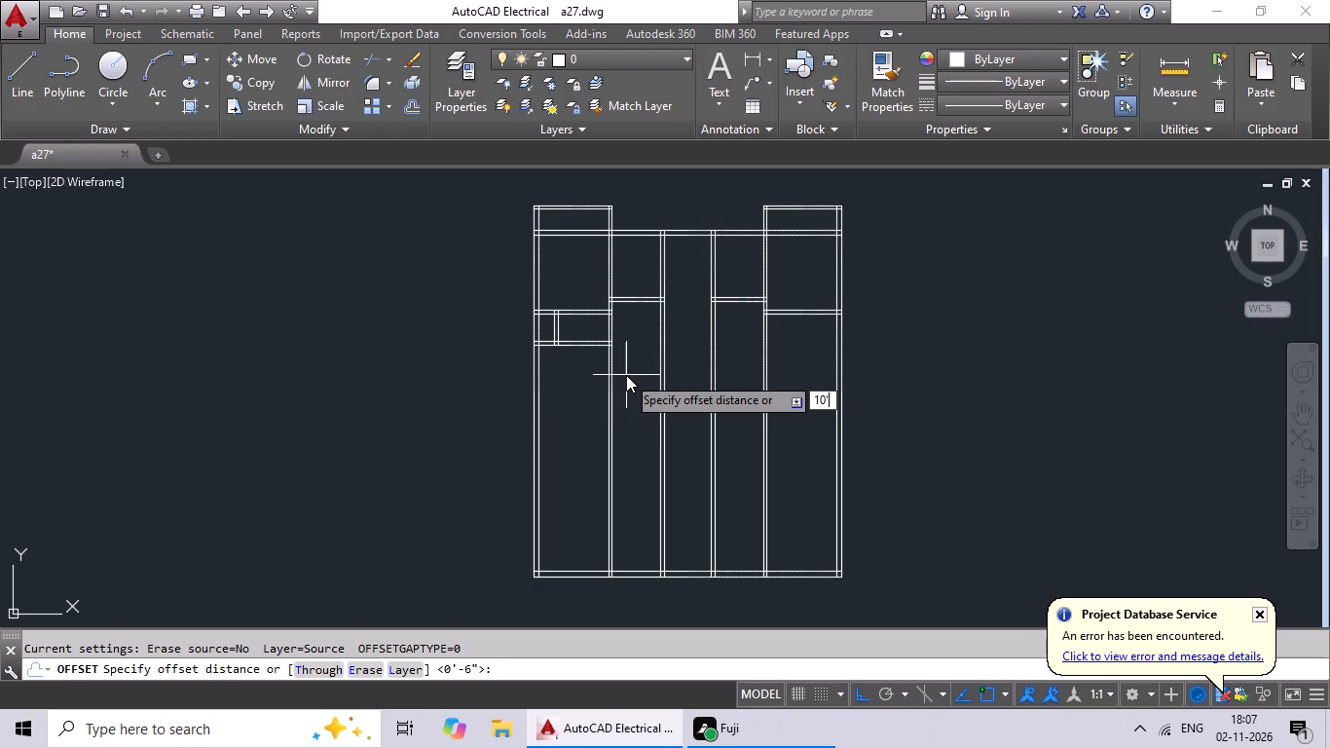
{"action": "key", "text": "Return"}
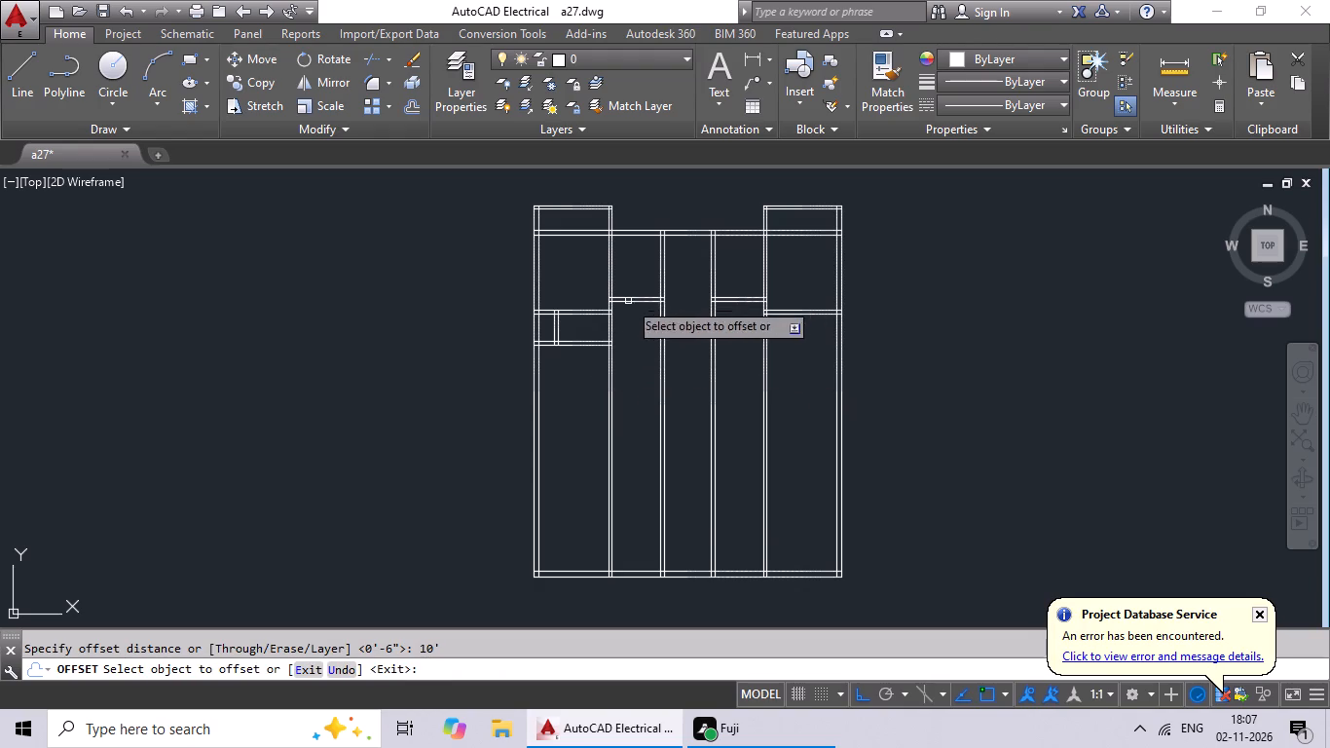
{"action": "scroll", "coordinate": [570, 347], "scroll_direction": "up", "scroll_amount": 4}
{"action": "left_click", "coordinate": [577, 324]}
{"action": "left_click", "coordinate": [548, 457]}
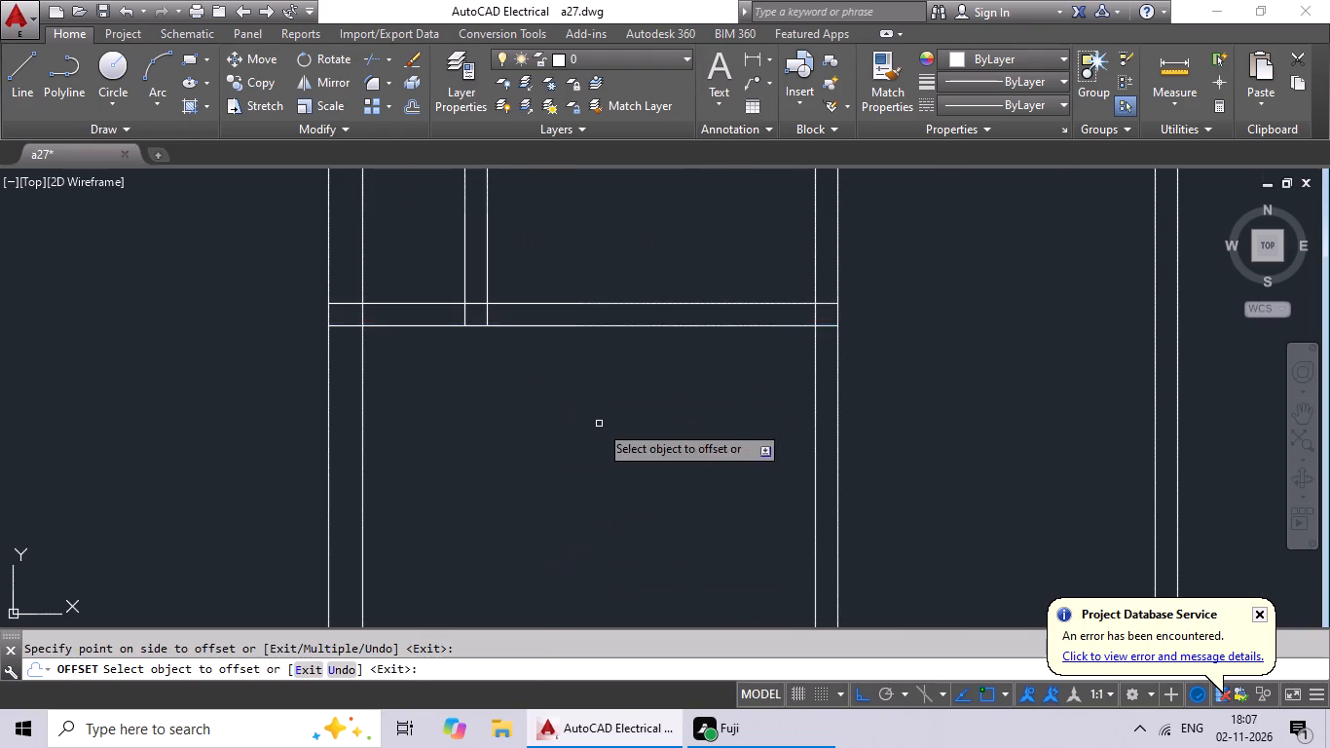
{"action": "scroll", "coordinate": [609, 409], "scroll_direction": "down", "scroll_amount": 3}
{"action": "middle_click_drag", "start_coordinate": [609, 406], "coordinate": [629, 346]}
{"action": "key", "text": "Escape"}
{"action": "key", "text": "Escape"}
Offset the new lower horizontal line 6" downward to form a third cross wall in the left bay.
{"action": "key", "text": "o"}
{"action": "key", "text": "Return"}
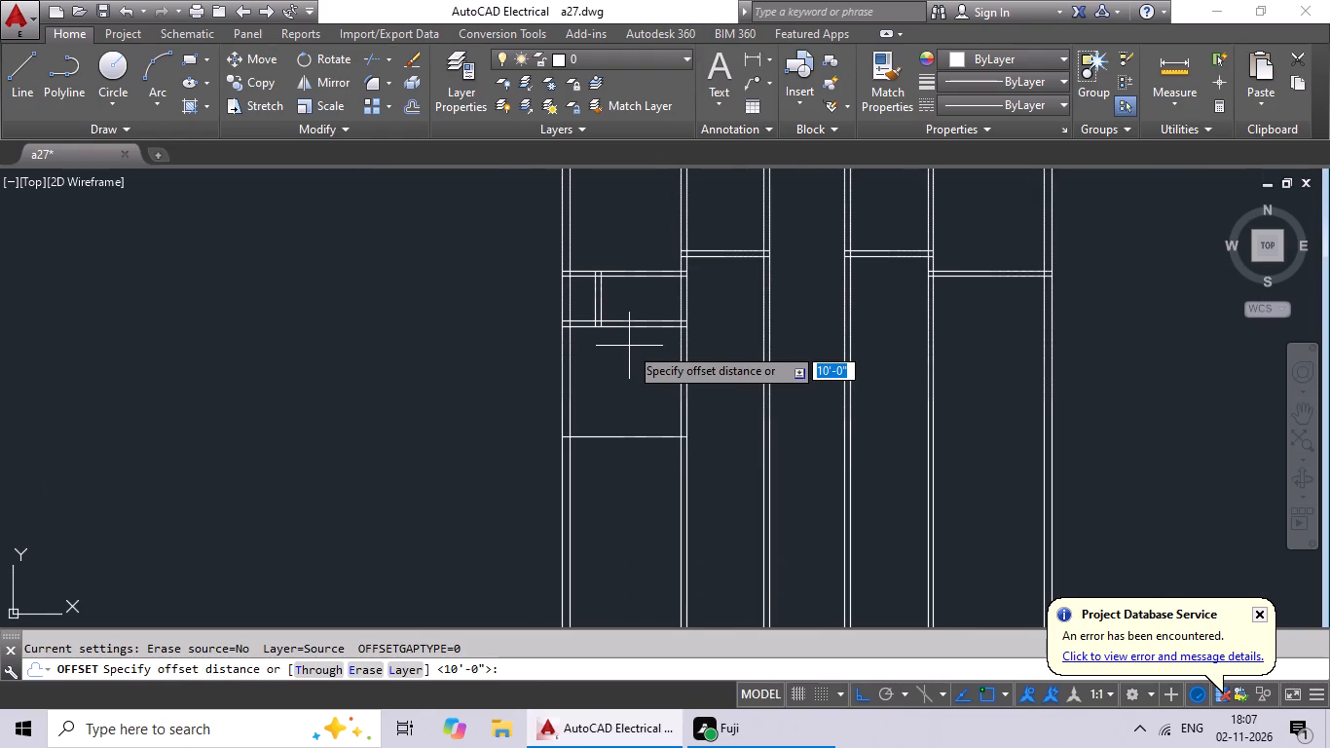
{"action": "type", "text": "6\""}
{"action": "key", "text": "Return"}
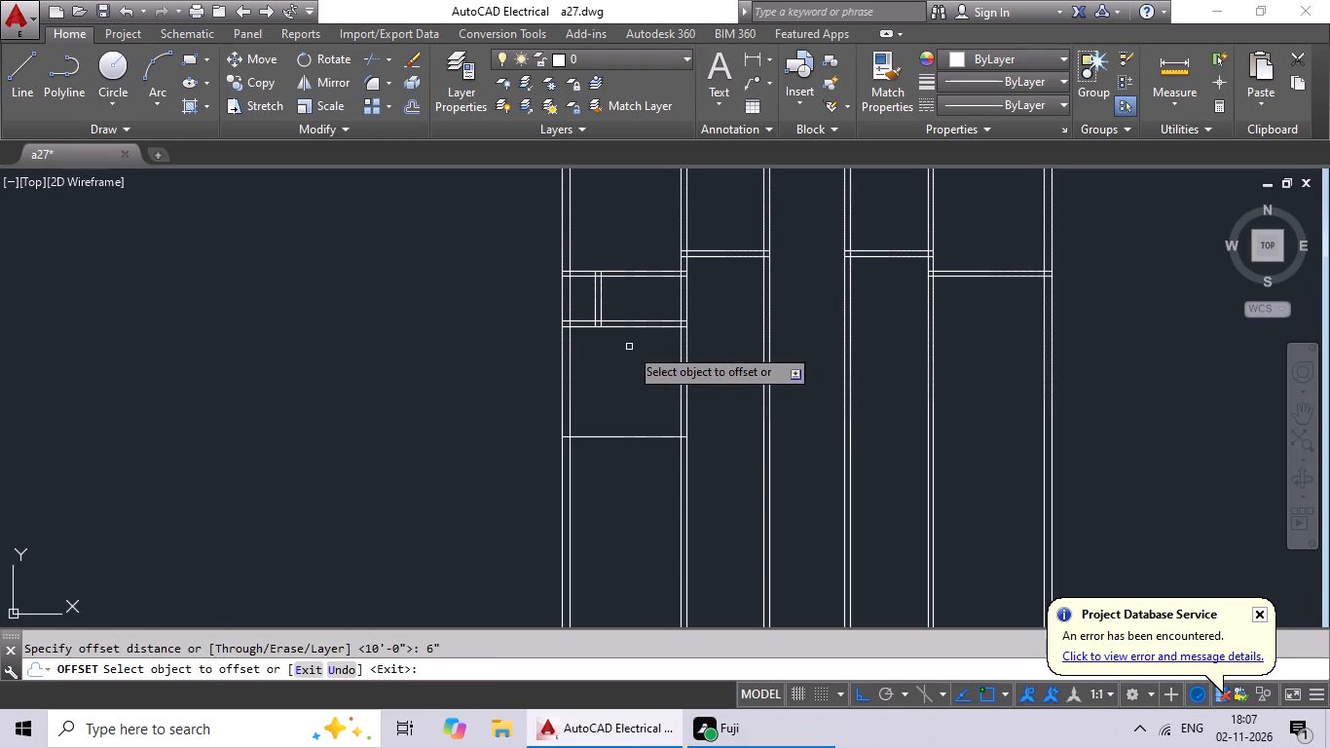
{"action": "left_click_drag", "start_coordinate": [631, 437], "coordinate": [627, 459]}
{"action": "left_click", "coordinate": [605, 528]}
{"action": "middle_click_drag", "start_coordinate": [674, 399], "coordinate": [539, 412]}
{"action": "middle_click_drag", "start_coordinate": [554, 456], "coordinate": [592, 353]}
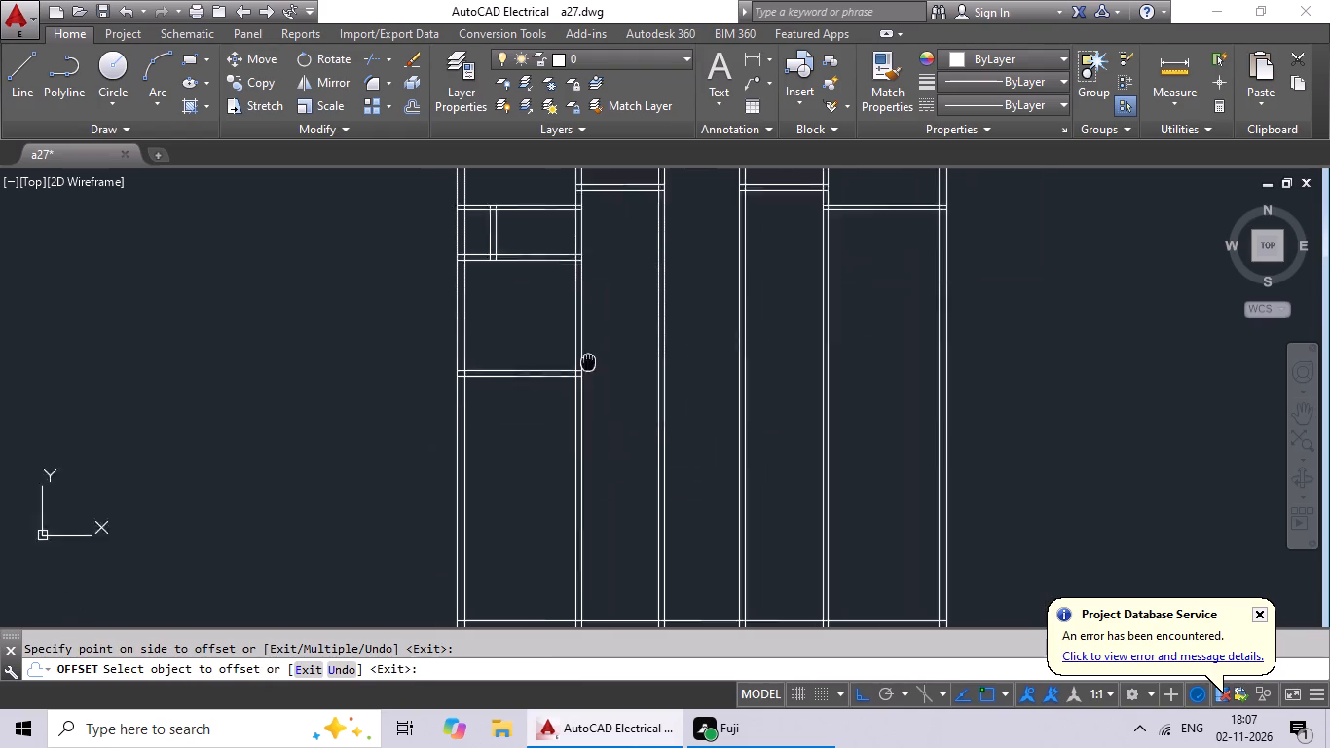
{"action": "middle_click_drag", "start_coordinate": [592, 353], "coordinate": [595, 347]}
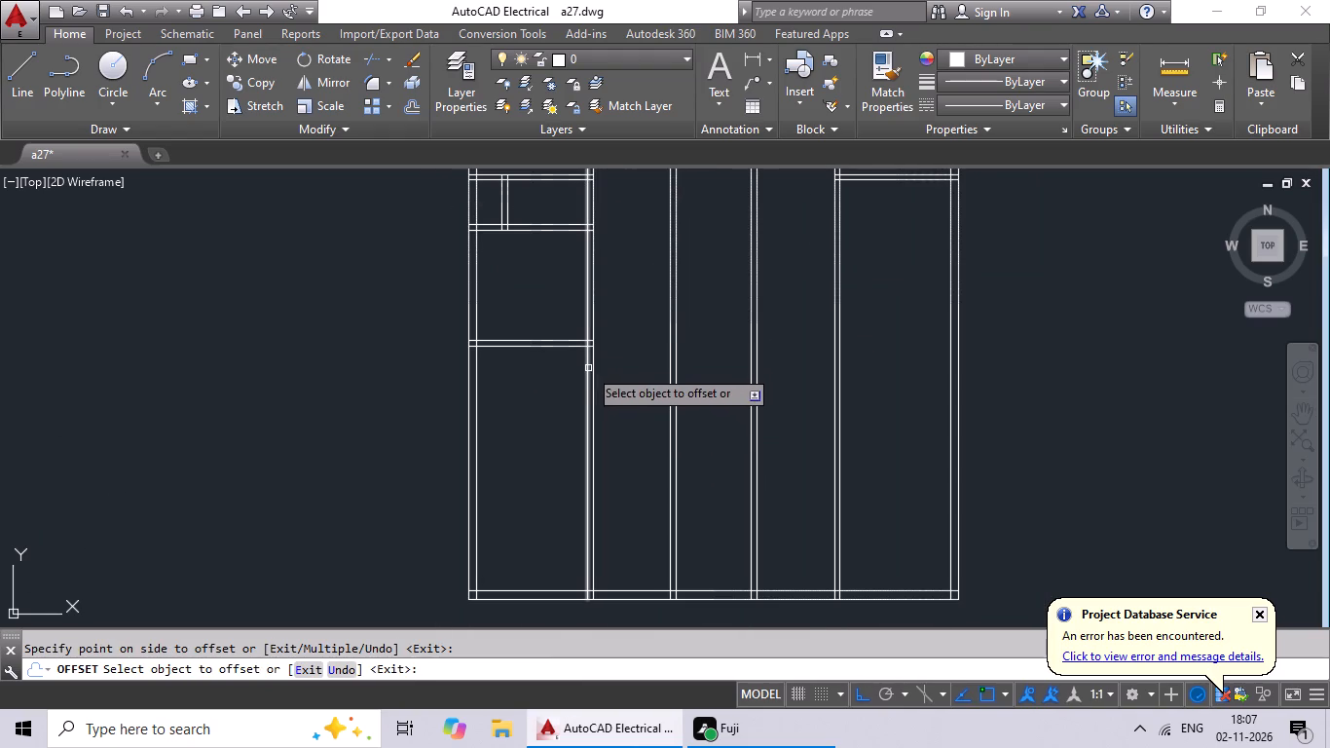
{"action": "middle_click_drag", "start_coordinate": [566, 361], "coordinate": [550, 447]}
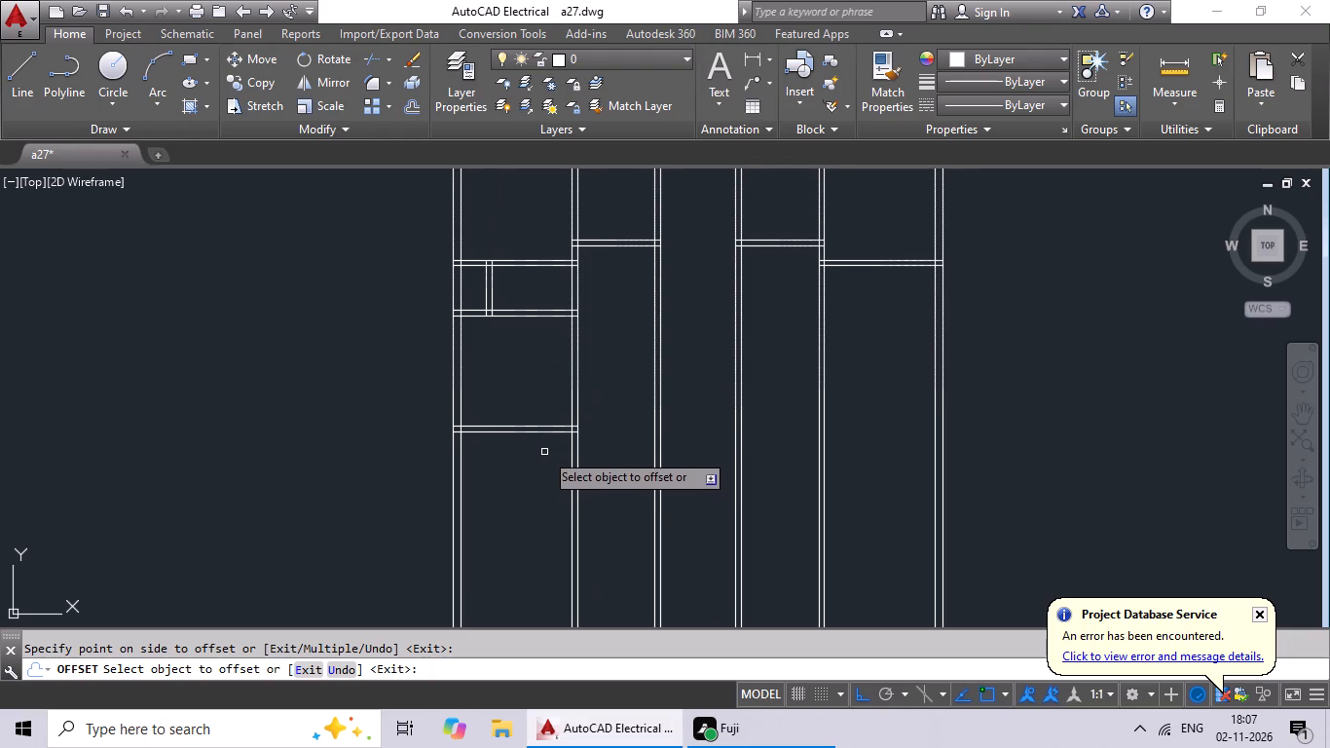
{"action": "middle_click_drag", "start_coordinate": [547, 429], "coordinate": [457, 525]}
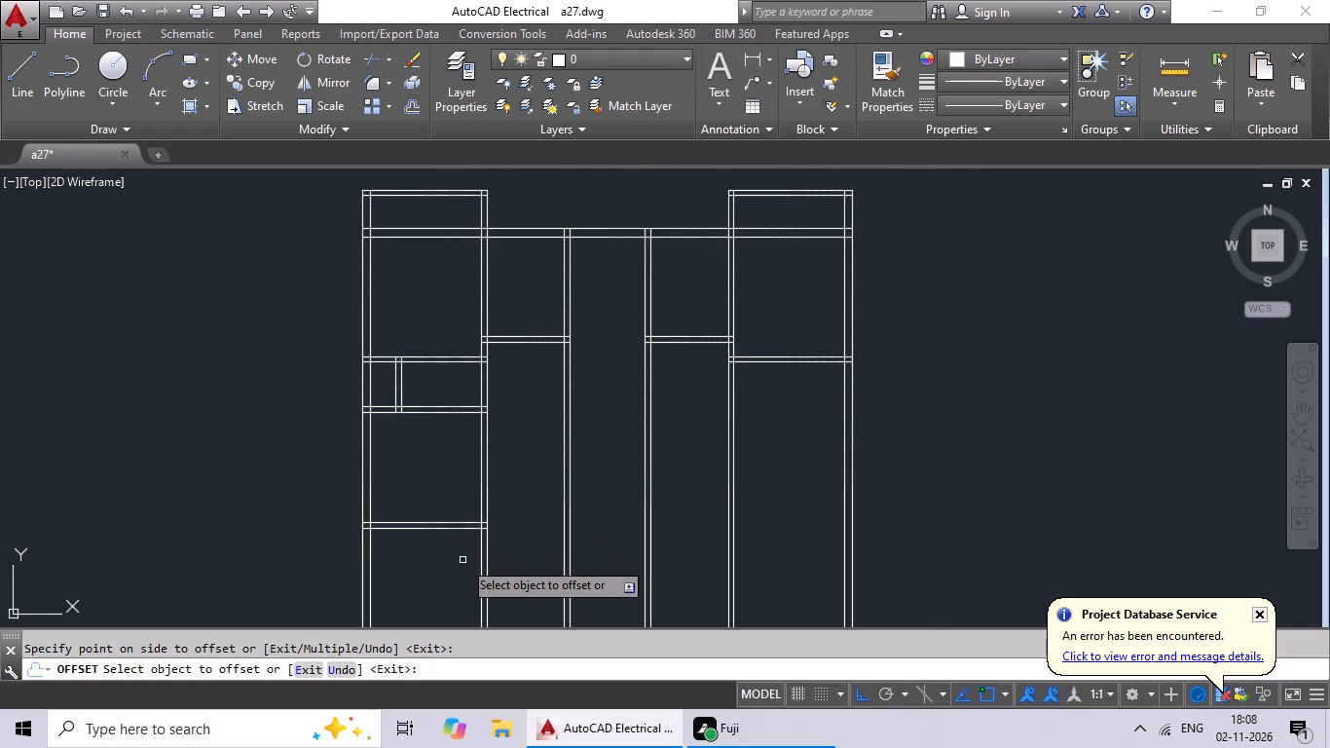
{"action": "middle_click_drag", "start_coordinate": [463, 557], "coordinate": [510, 467]}
{"action": "middle_click_drag", "start_coordinate": [517, 458], "coordinate": [490, 490]}
{"action": "key", "text": "Escape"}
{"action": "key", "text": "Escape"}
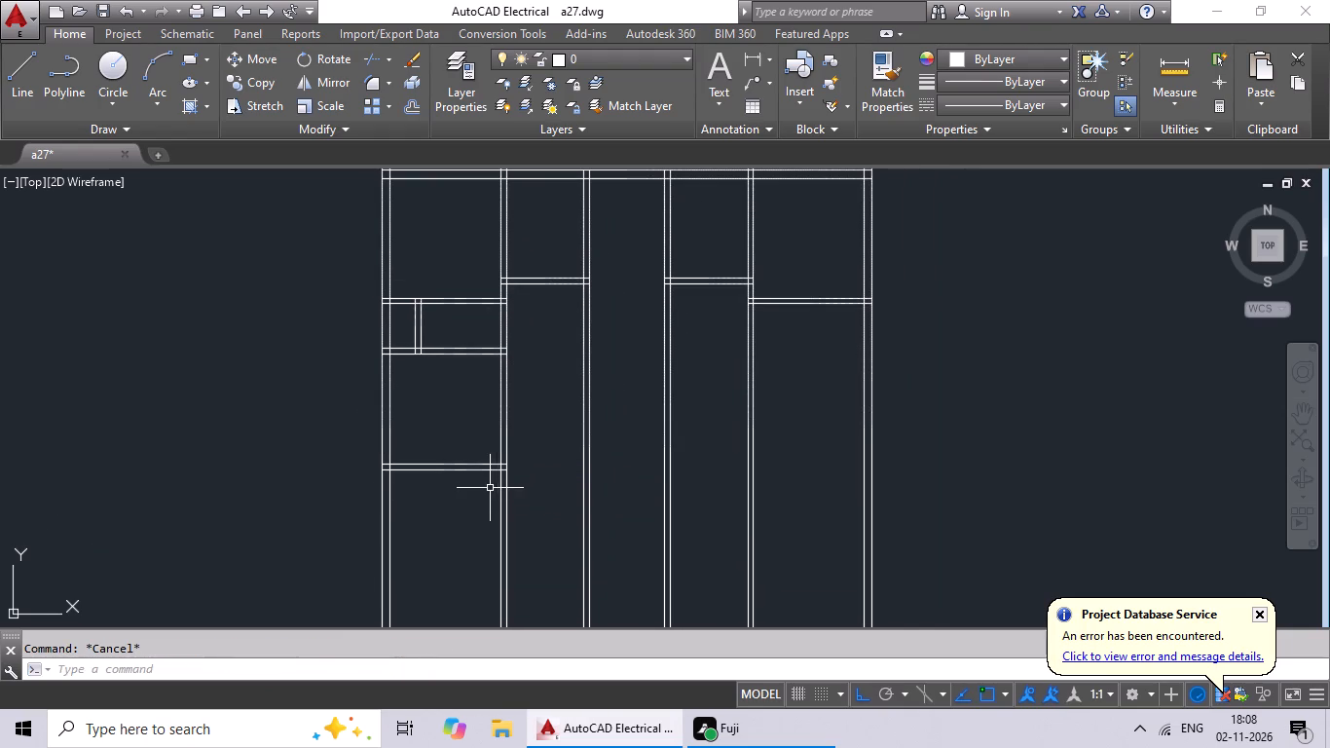
{"action": "key", "text": "Escape"}
Extend both lines of the left bay's lowest cross wall across the adjacent inner bay to the far line of its partition.
{"action": "type", "text": "ex"}
{"action": "key", "text": "space"}
{"action": "key", "text": "space"}
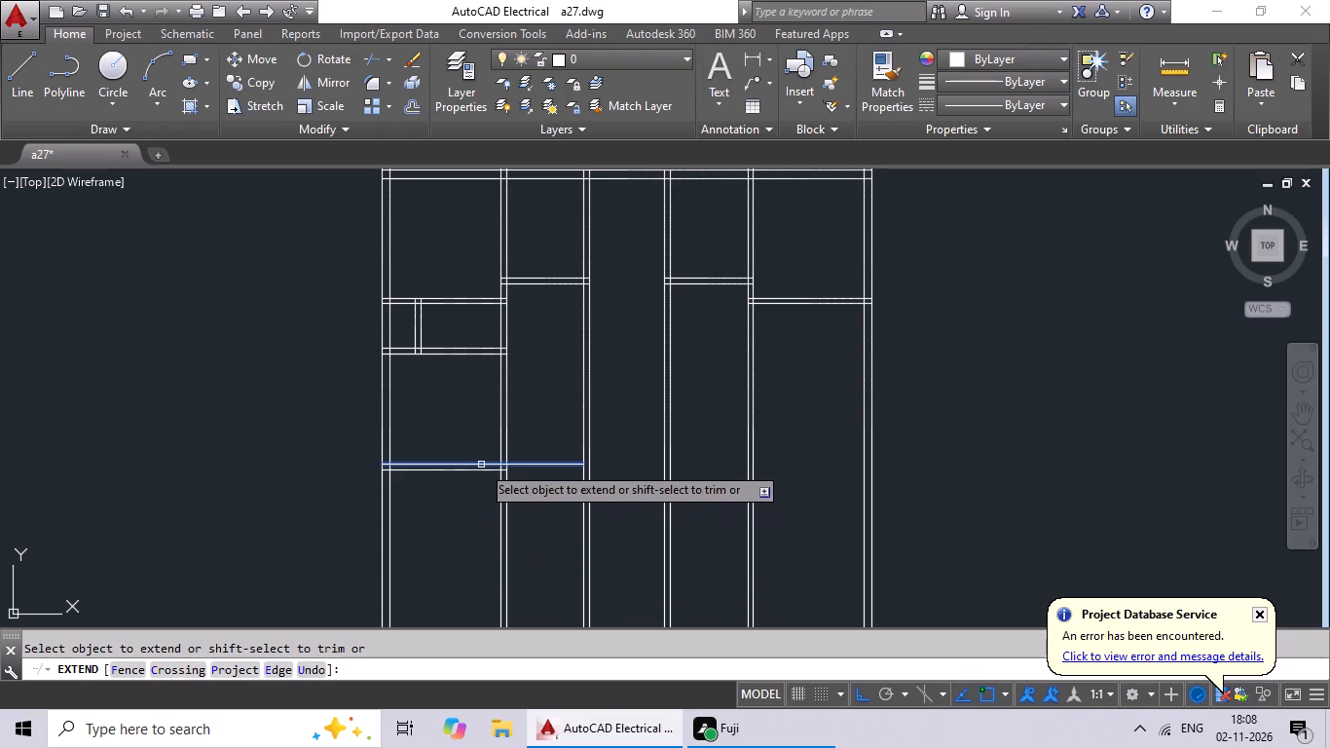
{"action": "left_click", "coordinate": [481, 465]}
{"action": "left_click", "coordinate": [493, 471]}
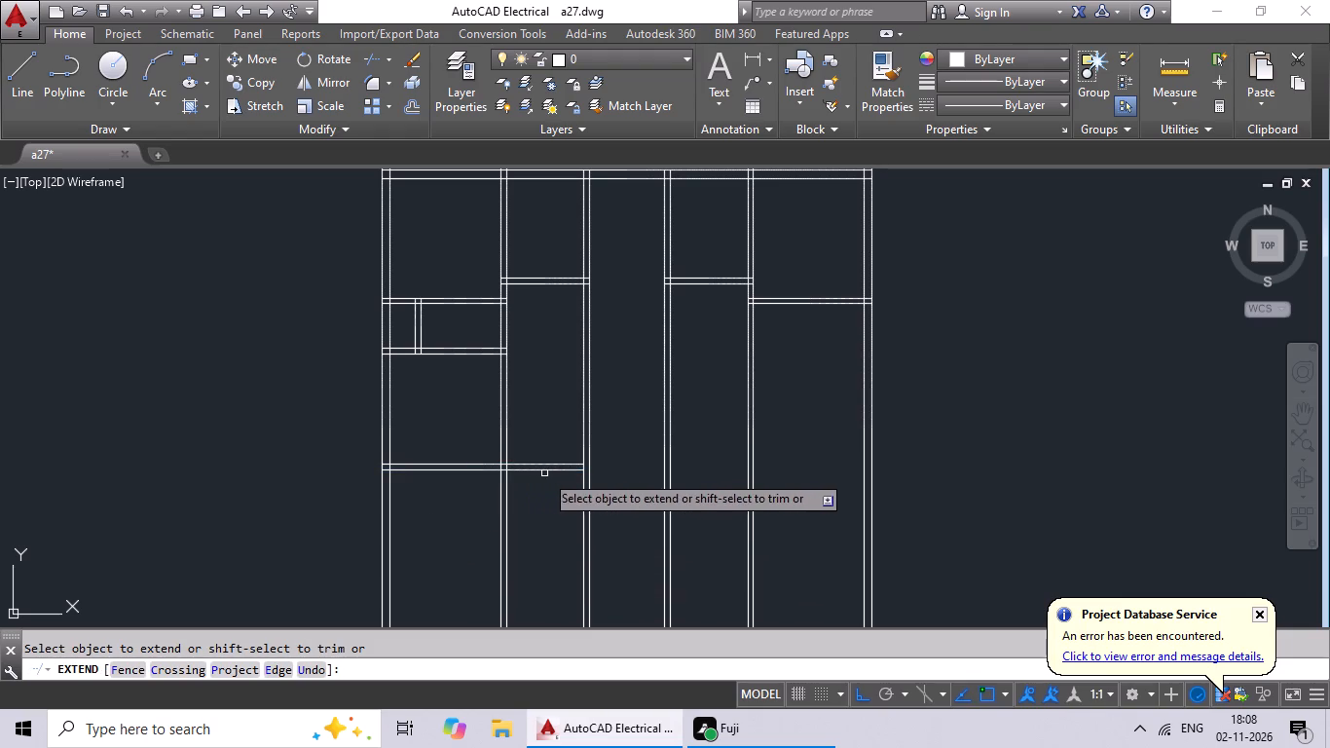
{"action": "left_click", "coordinate": [553, 469]}
{"action": "left_click", "coordinate": [565, 464]}
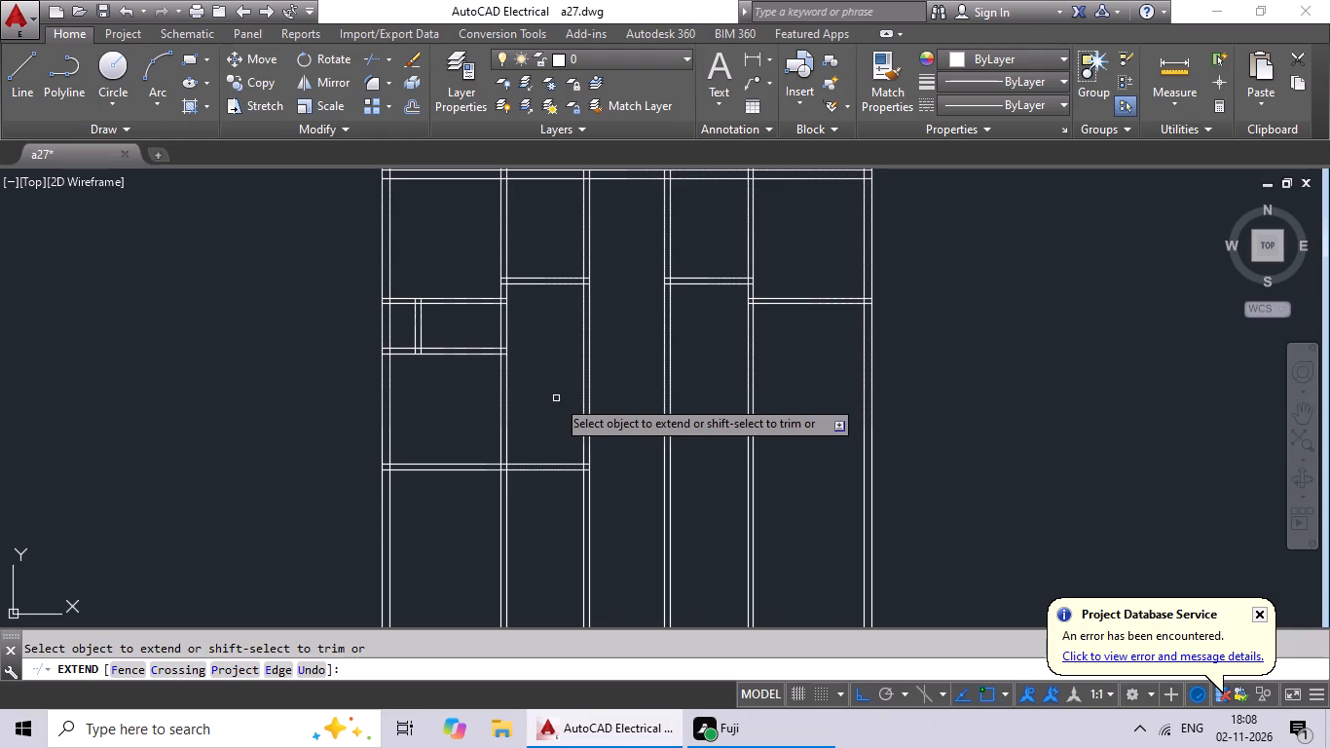
{"action": "key", "text": "Escape"}
{"action": "key", "text": "Escape"}
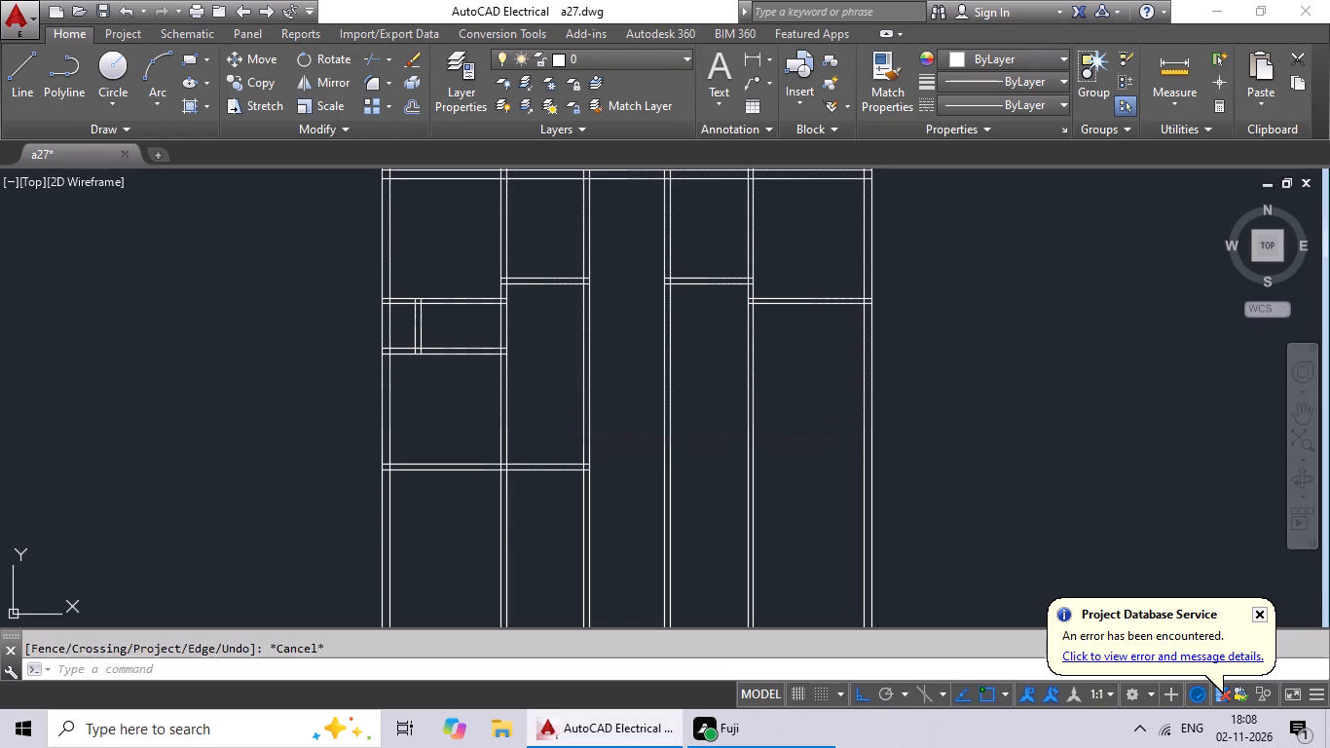
Measure the vertical distance between the inner bay's upper cross wall and the extended third cross wall with a linear dimension.
{"action": "left_click", "coordinate": [746, 64]}
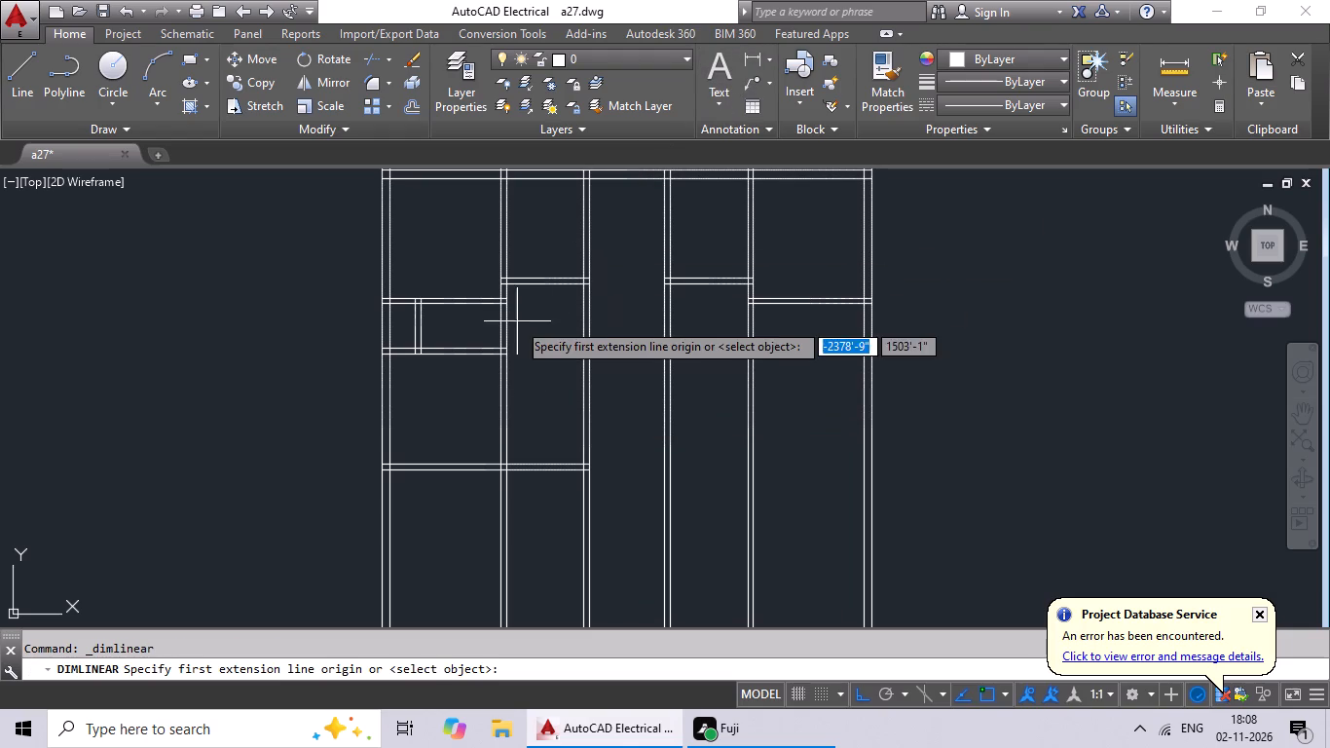
{"action": "left_click", "coordinate": [548, 282]}
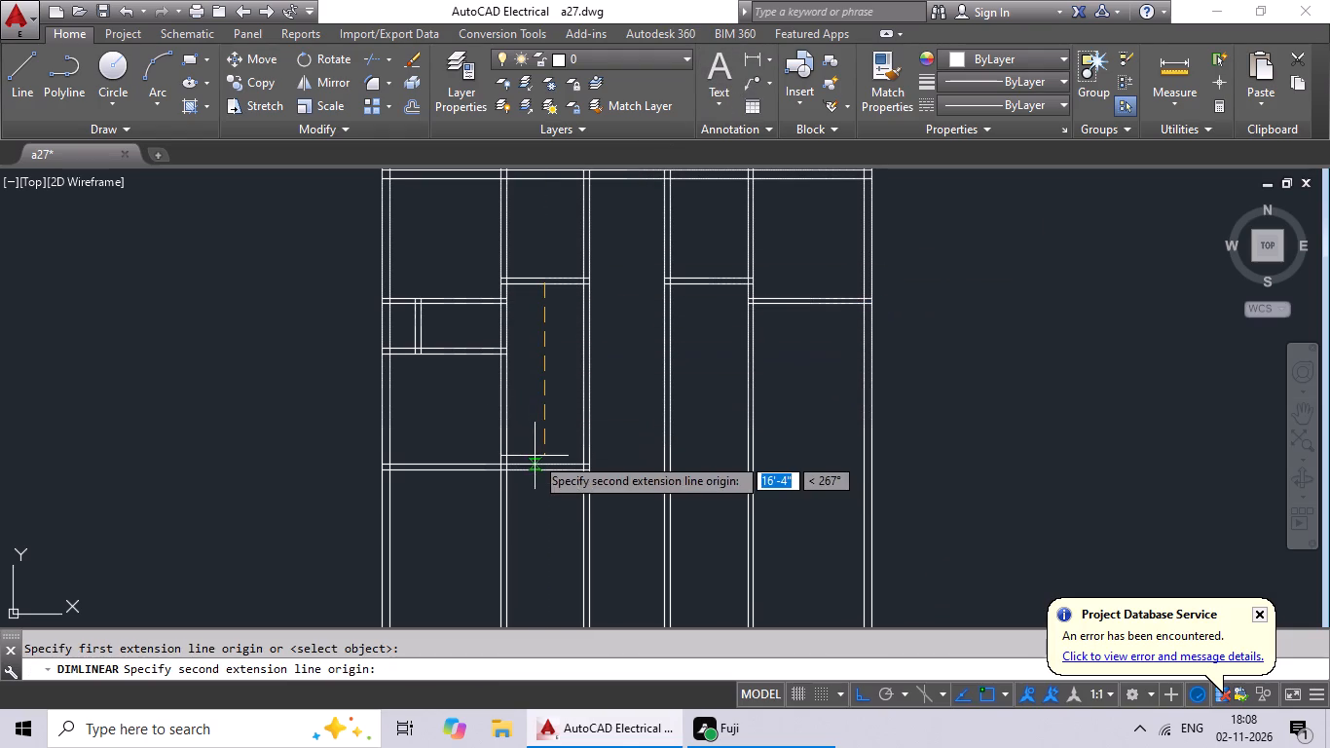
{"action": "left_click", "coordinate": [544, 467]}
{"action": "scroll", "coordinate": [538, 468], "scroll_direction": "up", "scroll_amount": 3}
{"action": "middle_click_drag", "start_coordinate": [537, 468], "coordinate": [535, 666]}
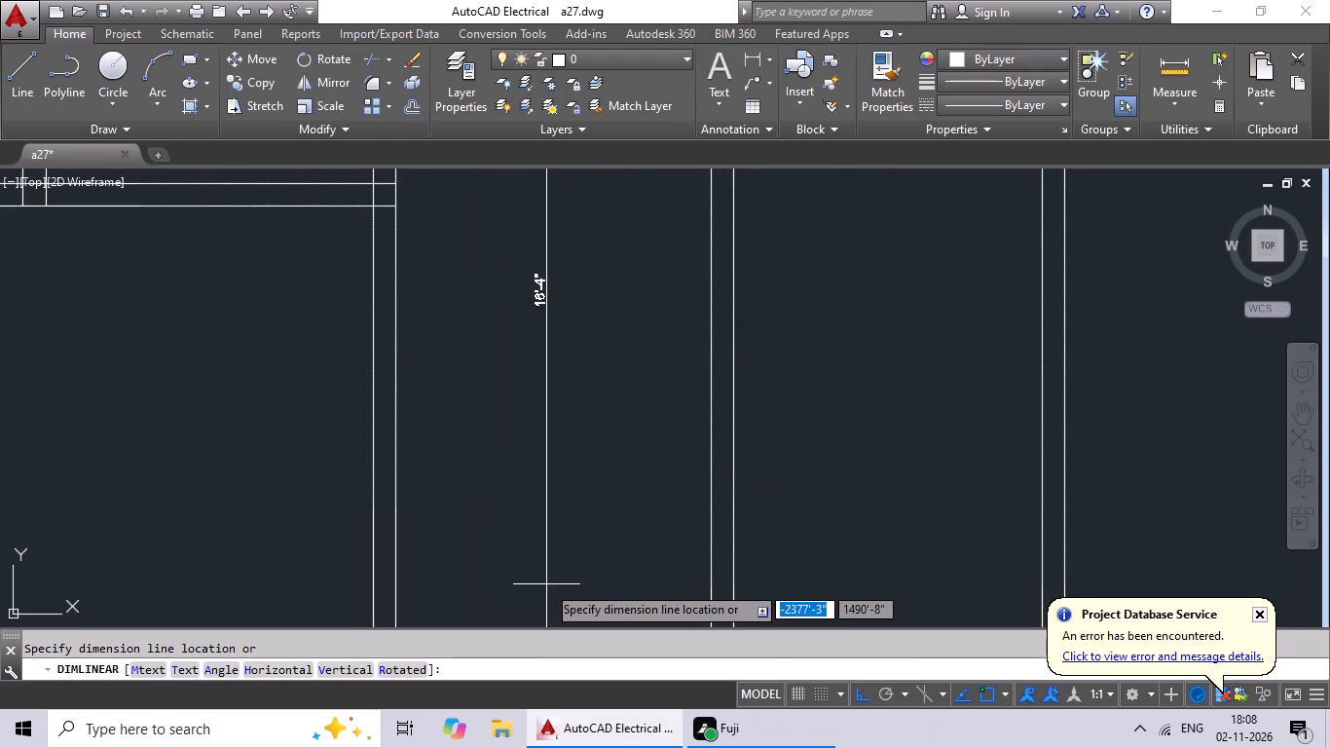
{"action": "scroll", "coordinate": [553, 569], "scroll_direction": "down", "scroll_amount": 3}
{"action": "middle_click_drag", "start_coordinate": [553, 568], "coordinate": [577, 451]}
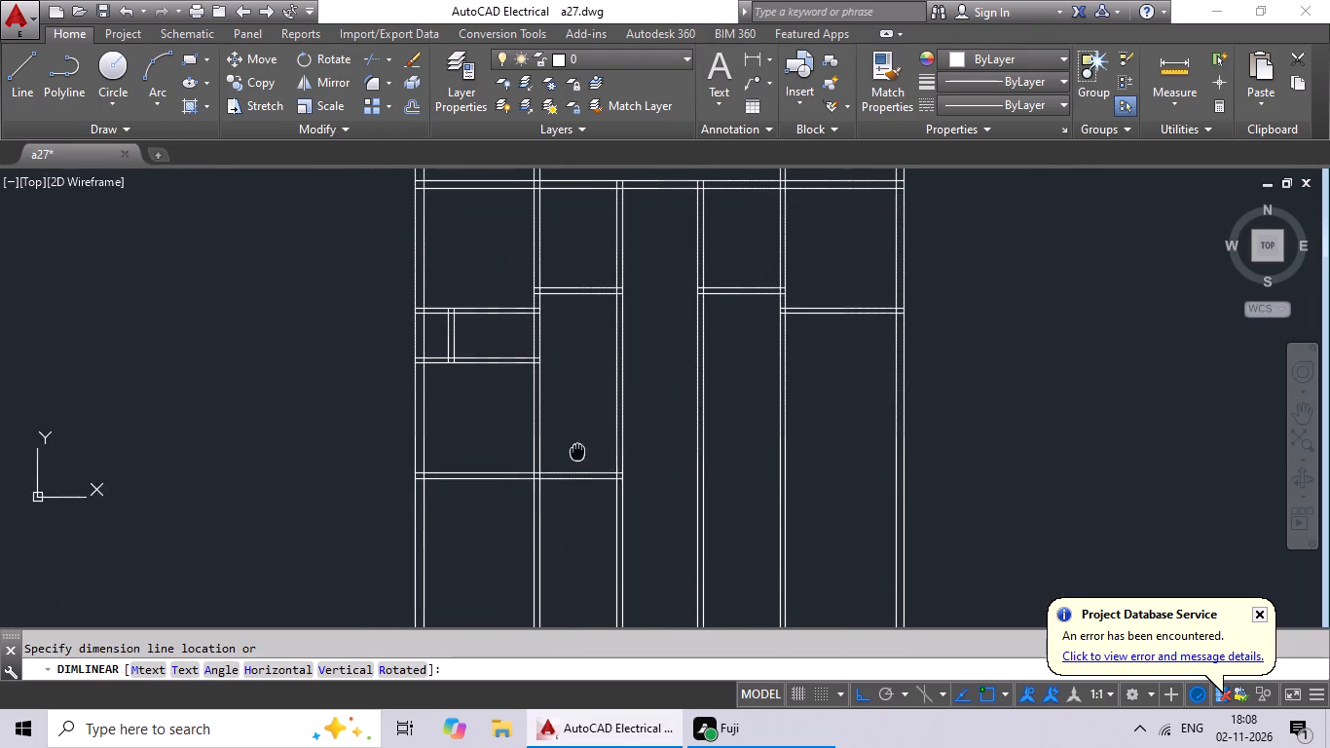
{"action": "key", "text": "Escape"}
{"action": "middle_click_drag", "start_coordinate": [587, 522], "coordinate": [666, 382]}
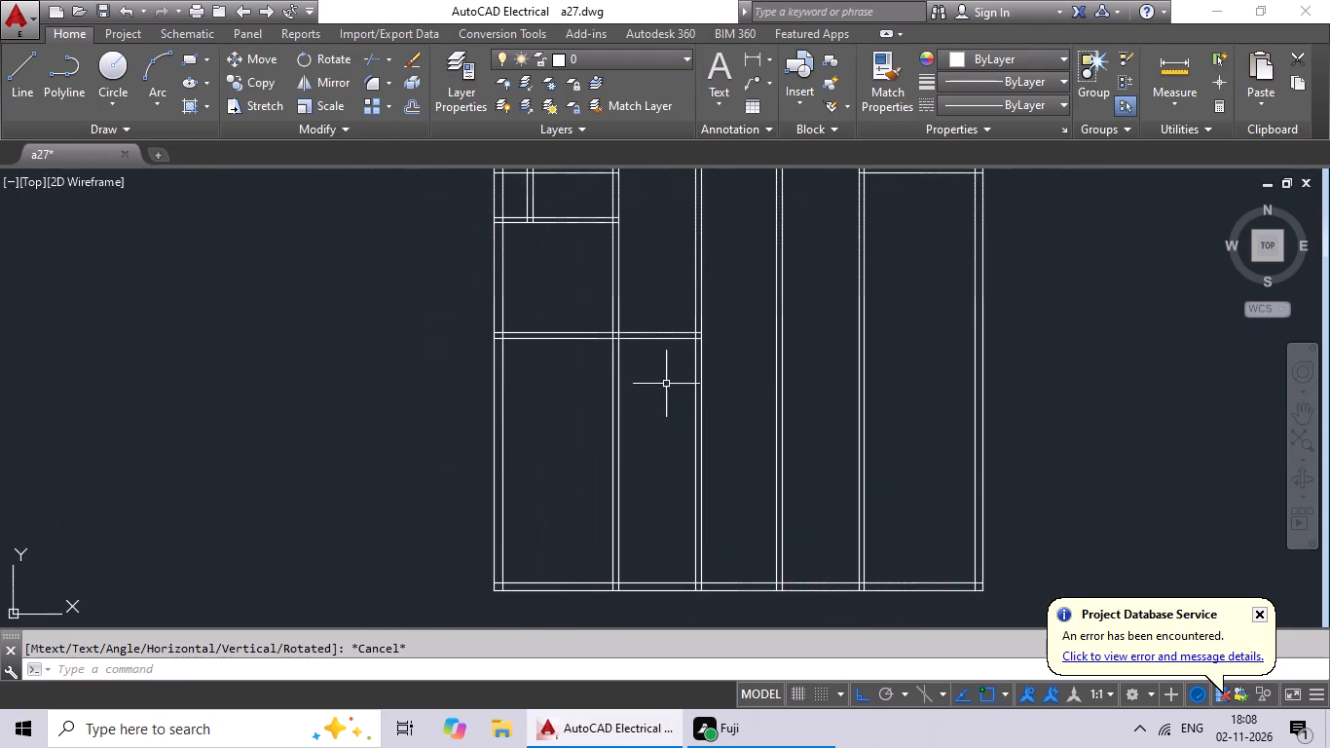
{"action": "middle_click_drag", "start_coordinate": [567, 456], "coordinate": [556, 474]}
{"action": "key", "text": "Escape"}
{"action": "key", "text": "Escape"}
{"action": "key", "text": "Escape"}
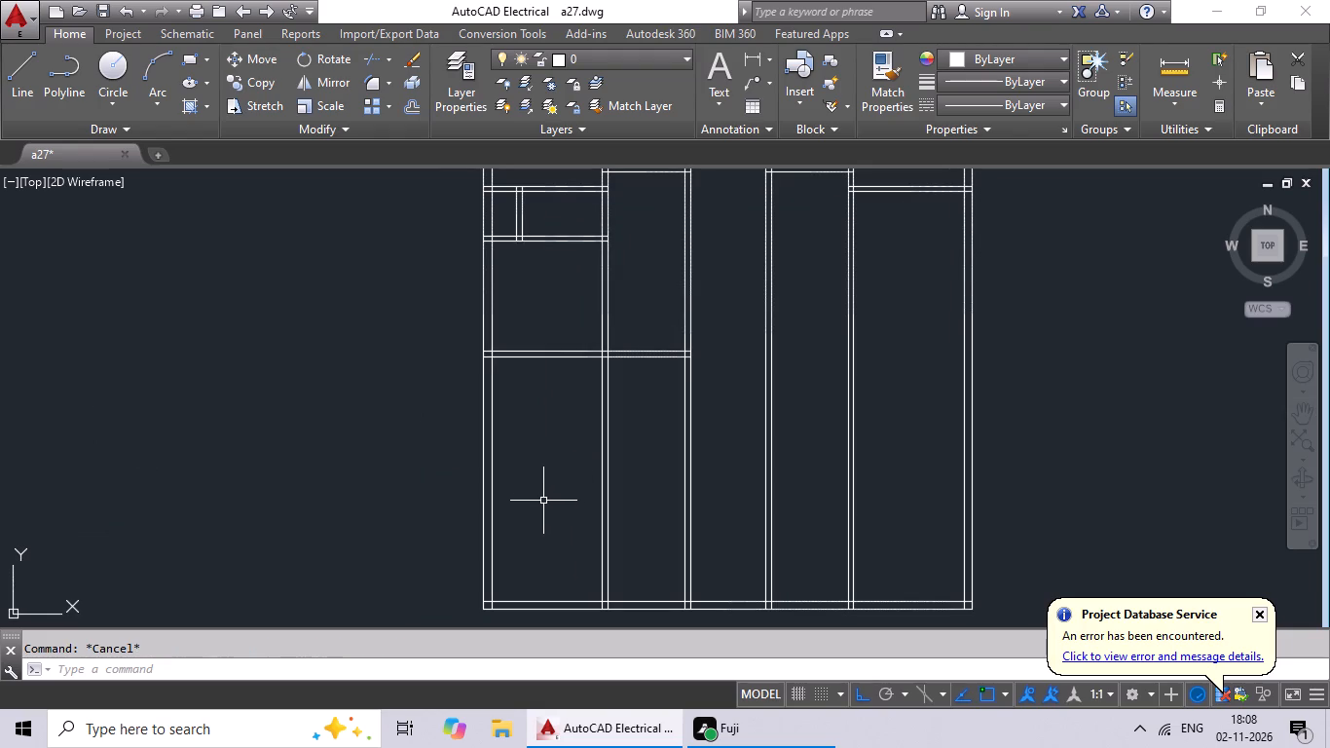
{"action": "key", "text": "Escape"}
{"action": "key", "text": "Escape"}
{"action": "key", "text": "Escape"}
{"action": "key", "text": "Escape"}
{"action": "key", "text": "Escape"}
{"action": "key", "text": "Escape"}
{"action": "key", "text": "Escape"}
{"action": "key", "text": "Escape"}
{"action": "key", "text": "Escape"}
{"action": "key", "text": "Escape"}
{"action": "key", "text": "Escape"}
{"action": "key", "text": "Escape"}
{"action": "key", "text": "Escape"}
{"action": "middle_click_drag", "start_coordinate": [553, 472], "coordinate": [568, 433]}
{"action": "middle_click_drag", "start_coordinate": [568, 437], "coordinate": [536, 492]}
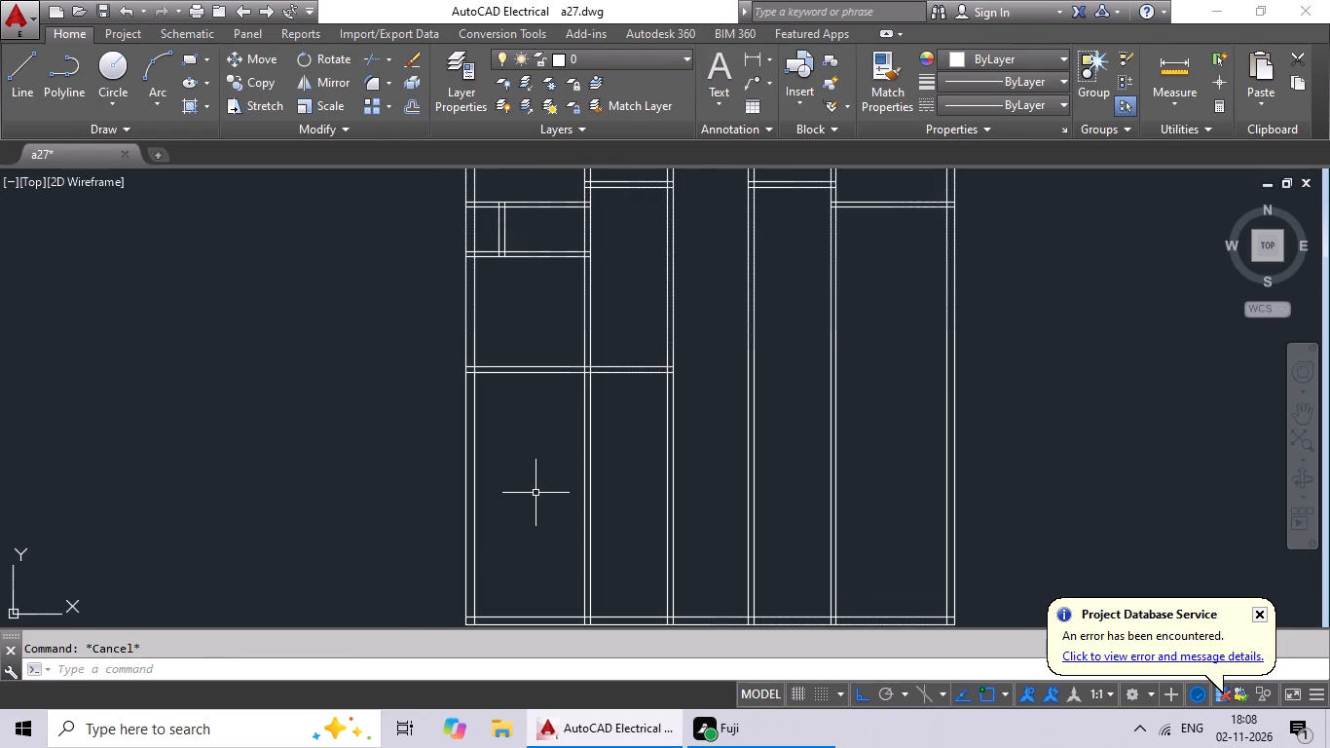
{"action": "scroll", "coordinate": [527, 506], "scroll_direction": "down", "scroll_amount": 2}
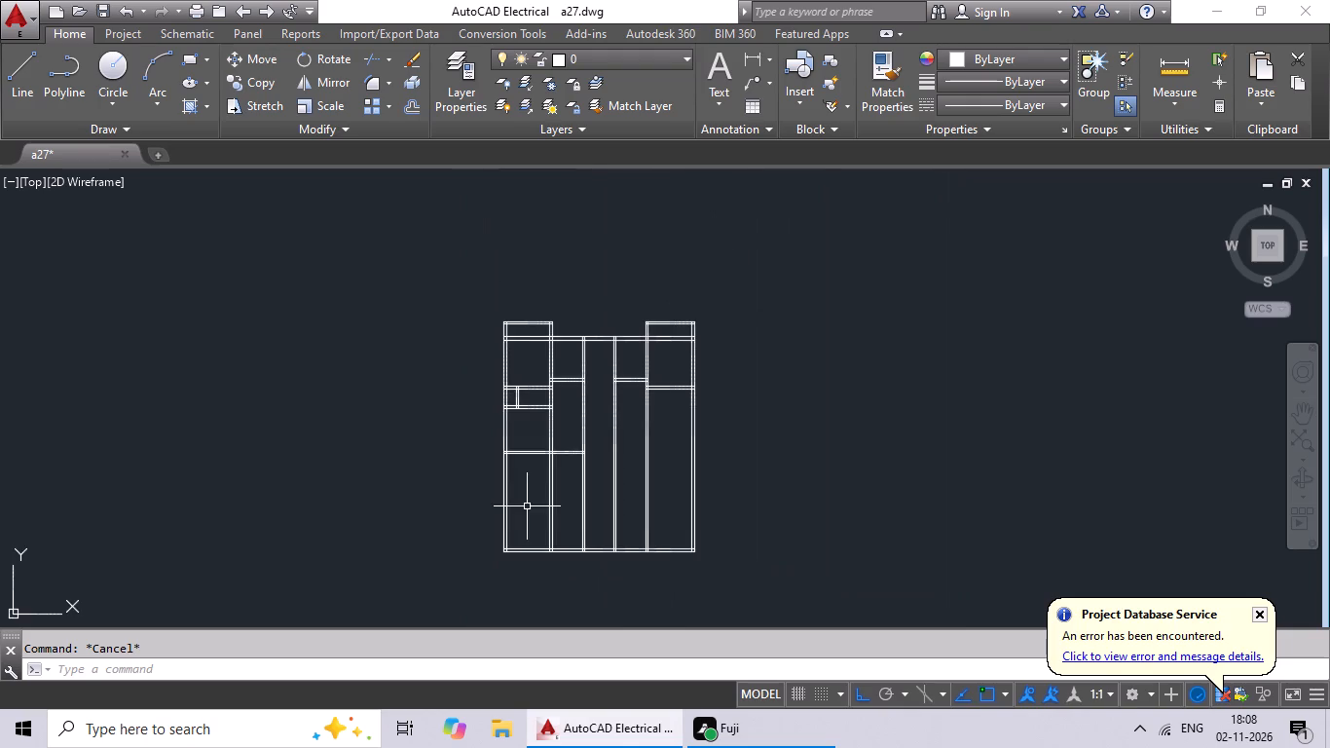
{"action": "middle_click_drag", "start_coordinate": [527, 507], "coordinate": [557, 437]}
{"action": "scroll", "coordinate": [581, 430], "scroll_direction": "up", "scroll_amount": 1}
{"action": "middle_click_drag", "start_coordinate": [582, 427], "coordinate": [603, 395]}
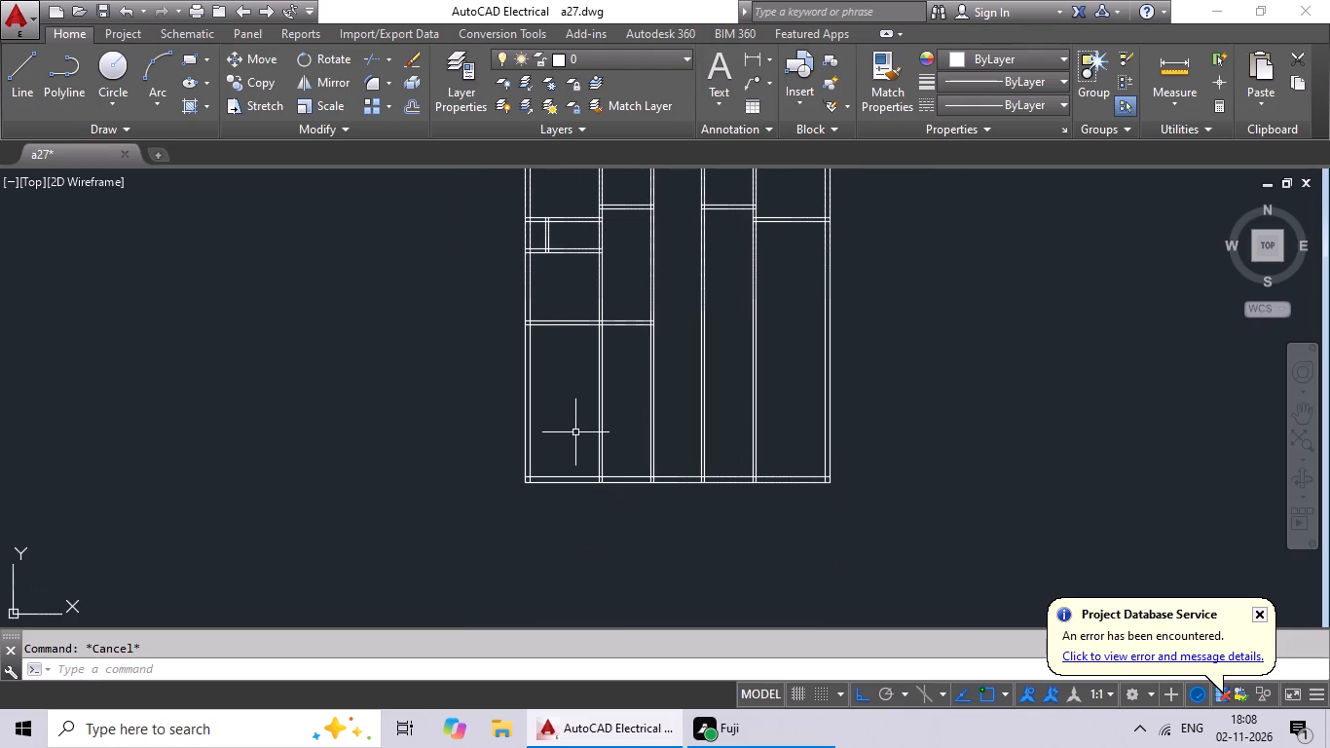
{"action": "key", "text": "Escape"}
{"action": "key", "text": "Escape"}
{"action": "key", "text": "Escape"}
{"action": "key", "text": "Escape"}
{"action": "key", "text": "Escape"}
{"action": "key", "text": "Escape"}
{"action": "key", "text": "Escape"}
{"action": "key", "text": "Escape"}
Offset the left line of the partition bounding the left bay 6'7" to the left, into the bay.
{"action": "key", "text": "o"}
{"action": "key", "text": "Return"}
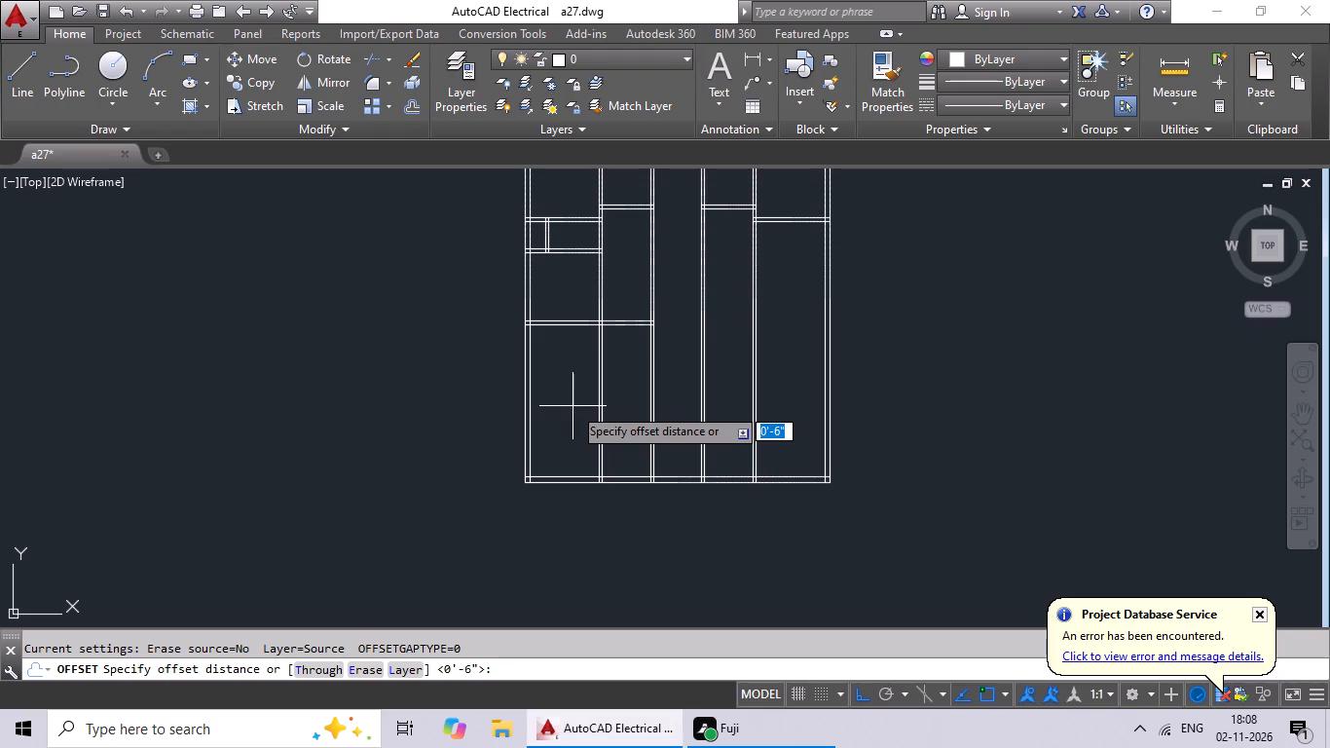
{"action": "type", "text": "6'7\""}
{"action": "key", "text": "Return"}
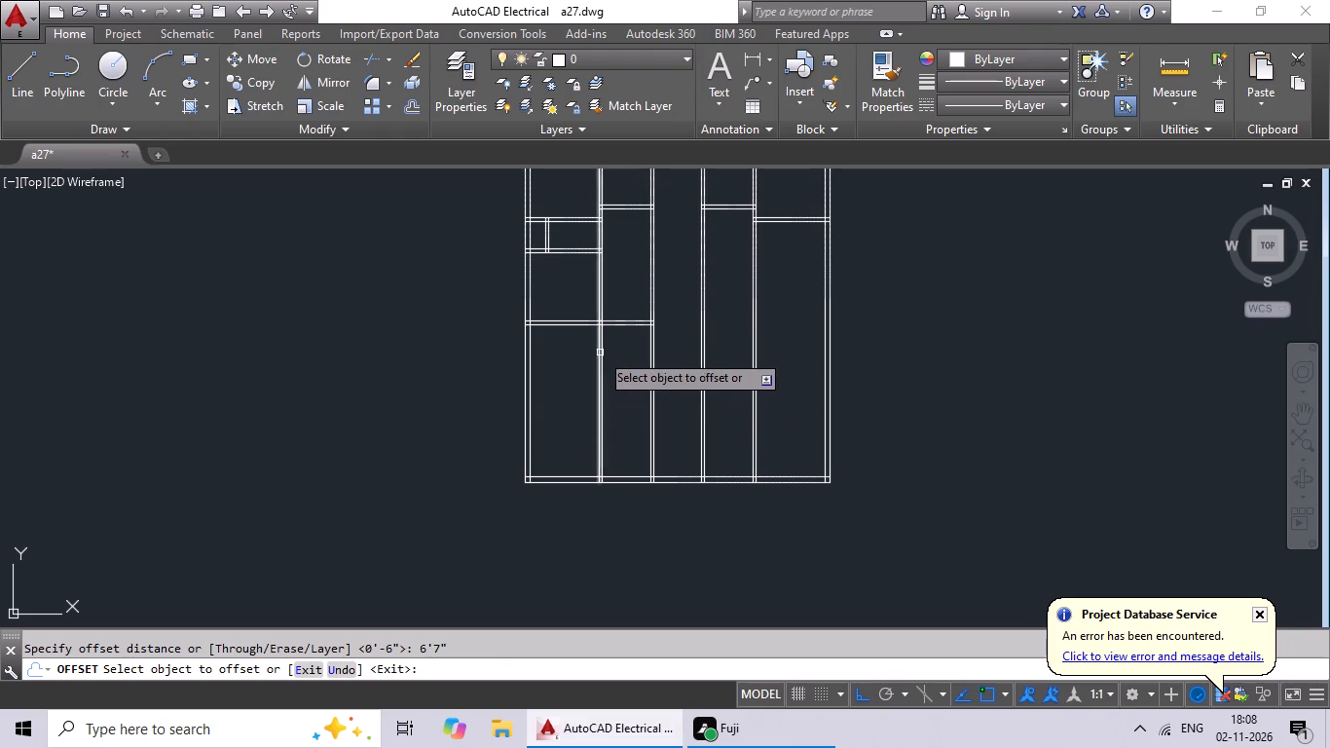
{"action": "scroll", "coordinate": [600, 353], "scroll_direction": "up", "scroll_amount": 4}
{"action": "left_click_drag", "start_coordinate": [584, 376], "coordinate": [536, 396]}
{"action": "left_click", "coordinate": [525, 402]}
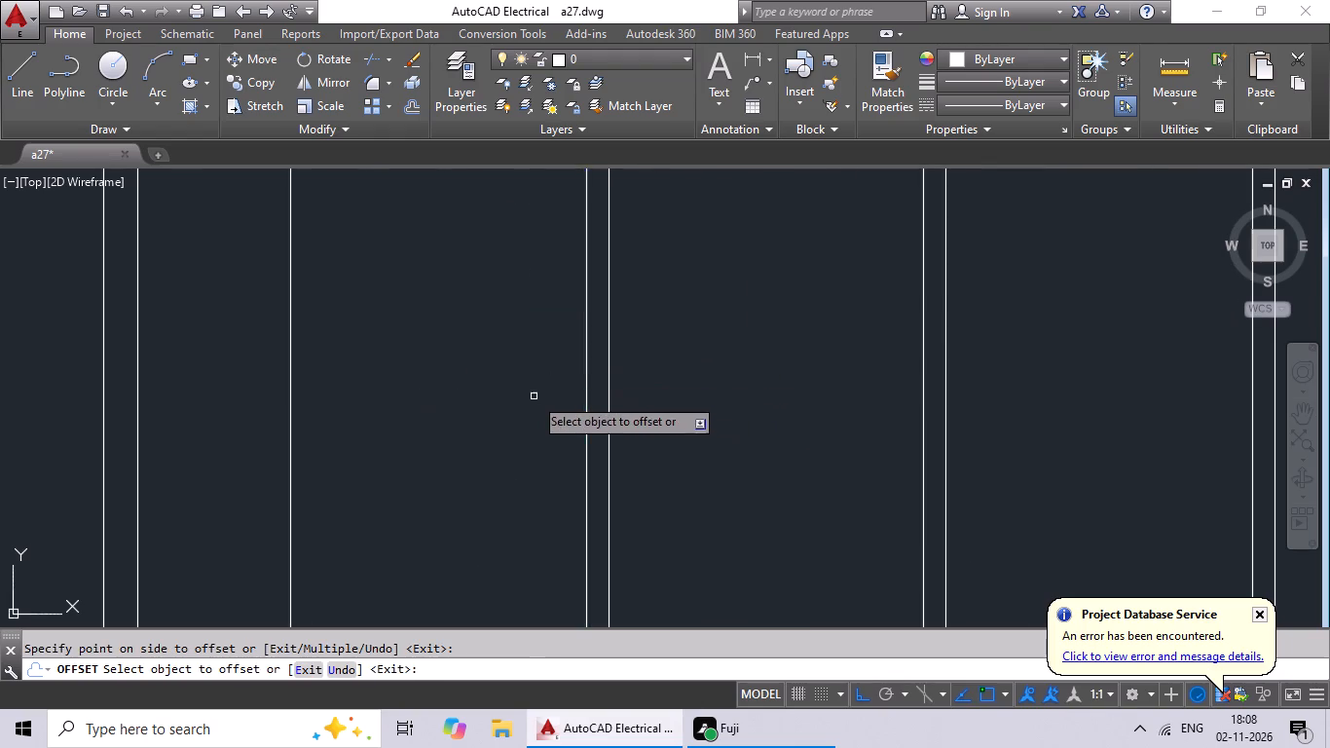
{"action": "scroll", "coordinate": [534, 396], "scroll_direction": "down", "scroll_amount": 3}
{"action": "middle_click_drag", "start_coordinate": [528, 399], "coordinate": [525, 409]}
{"action": "middle_click", "coordinate": [520, 418]}
{"action": "key", "text": "Escape"}
{"action": "key", "text": "Escape"}
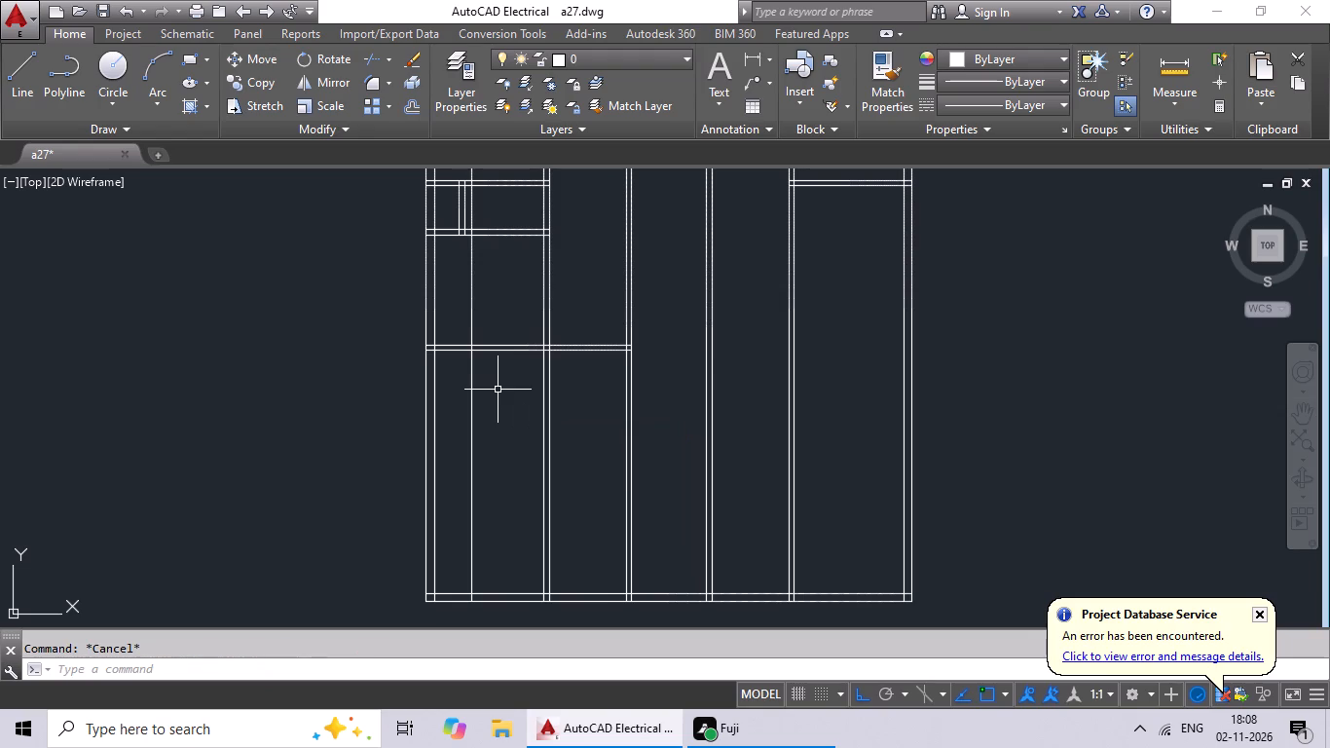
Trim the new vertical line in the left bay back to the lower line of the third cross wall.
{"action": "key", "text": "t"}
{"action": "key", "text": "r"}
{"action": "key", "text": "space"}
{"action": "key", "text": "space"}
{"action": "scroll", "coordinate": [490, 327], "scroll_direction": "up", "scroll_amount": 4}
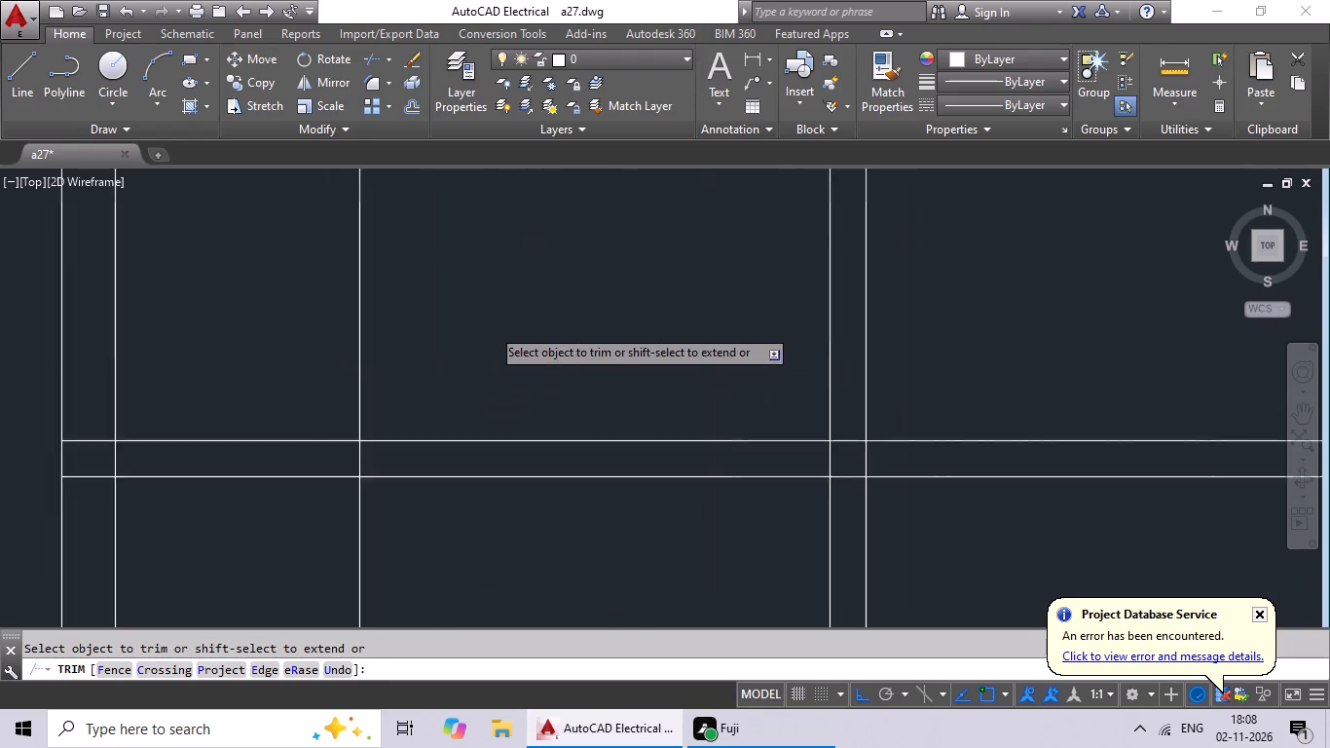
{"action": "scroll", "coordinate": [500, 326], "scroll_direction": "up", "scroll_amount": 1}
{"action": "scroll", "coordinate": [440, 363], "scroll_direction": "down", "scroll_amount": 1}
{"action": "middle_click_drag", "start_coordinate": [440, 361], "coordinate": [503, 203]}
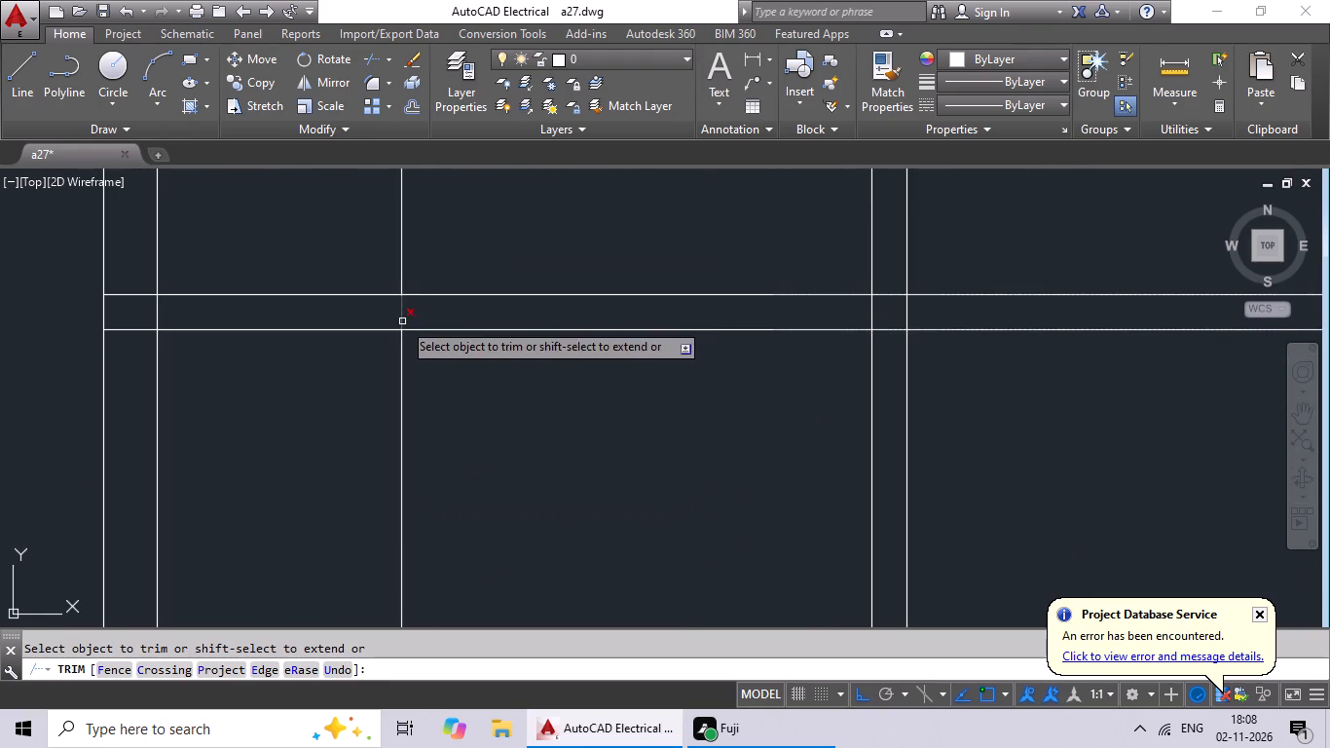
{"action": "scroll", "coordinate": [401, 321], "scroll_direction": "up", "scroll_amount": 4}
{"action": "left_click_drag", "start_coordinate": [505, 245], "coordinate": [306, 323]}
{"action": "left_click", "coordinate": [306, 323]}
{"action": "scroll", "coordinate": [449, 310], "scroll_direction": "down", "scroll_amount": 6}
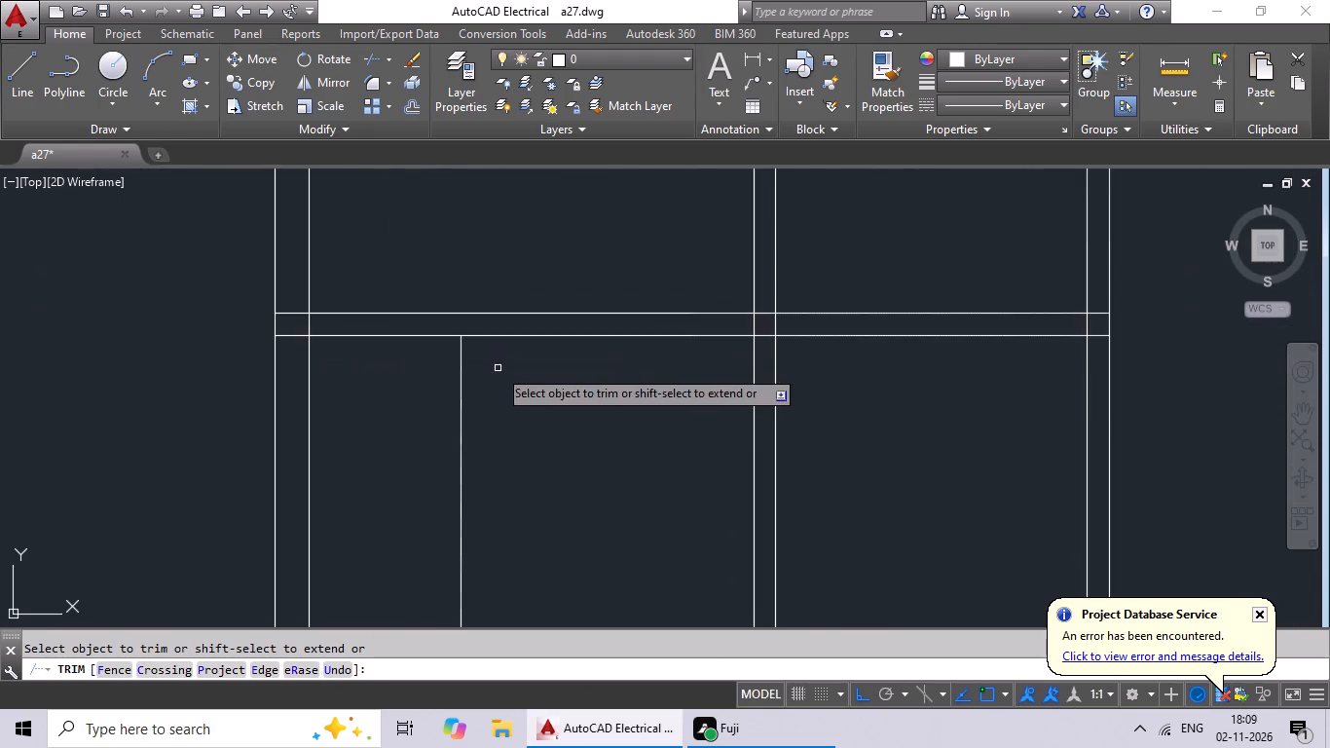
{"action": "scroll", "coordinate": [498, 368], "scroll_direction": "down", "scroll_amount": 3}
{"action": "middle_click_drag", "start_coordinate": [511, 424], "coordinate": [551, 324]}
{"action": "scroll", "coordinate": [549, 370], "scroll_direction": "up", "scroll_amount": 1}
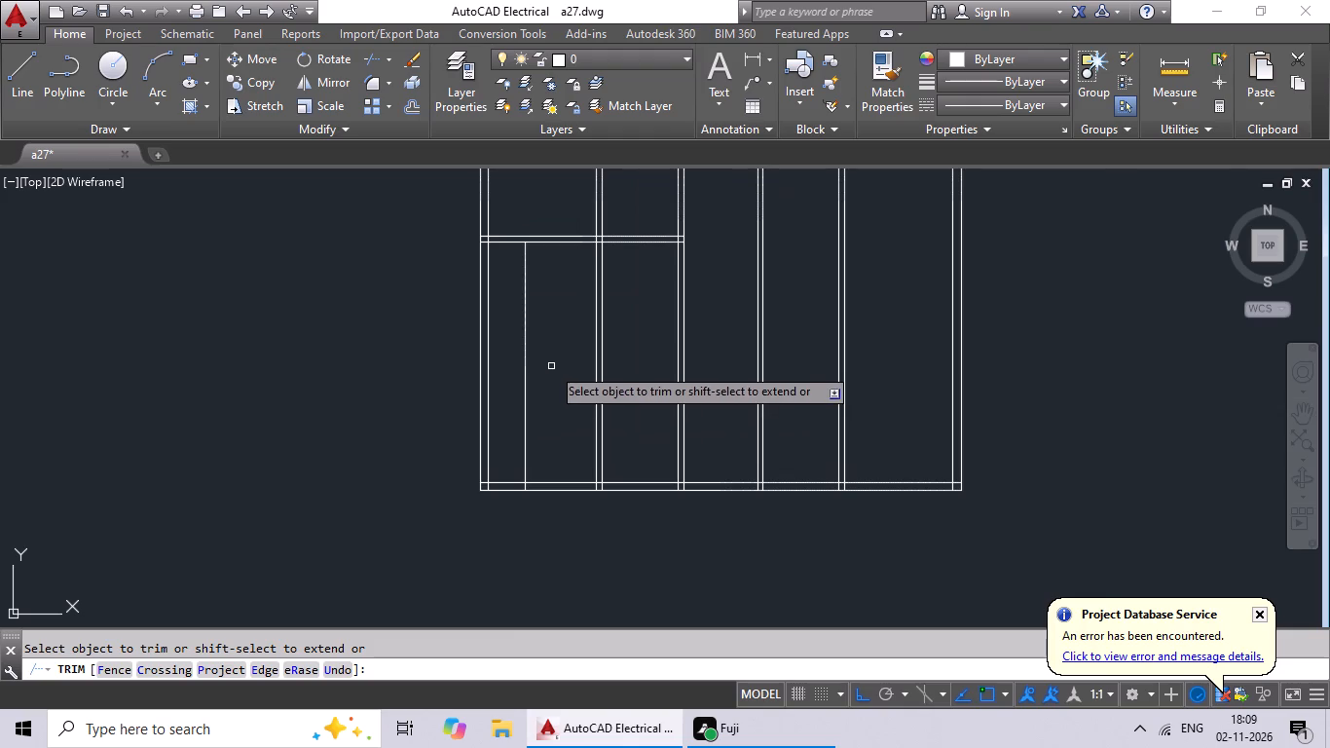
{"action": "scroll", "coordinate": [532, 341], "scroll_direction": "up", "scroll_amount": 2}
{"action": "key", "text": "Escape"}
{"action": "key", "text": "Escape"}
{"action": "key", "text": "Escape"}
{"action": "middle_click_drag", "start_coordinate": [556, 329], "coordinate": [540, 397]}
{"action": "key", "text": "Escape"}
{"action": "key", "text": "Escape"}
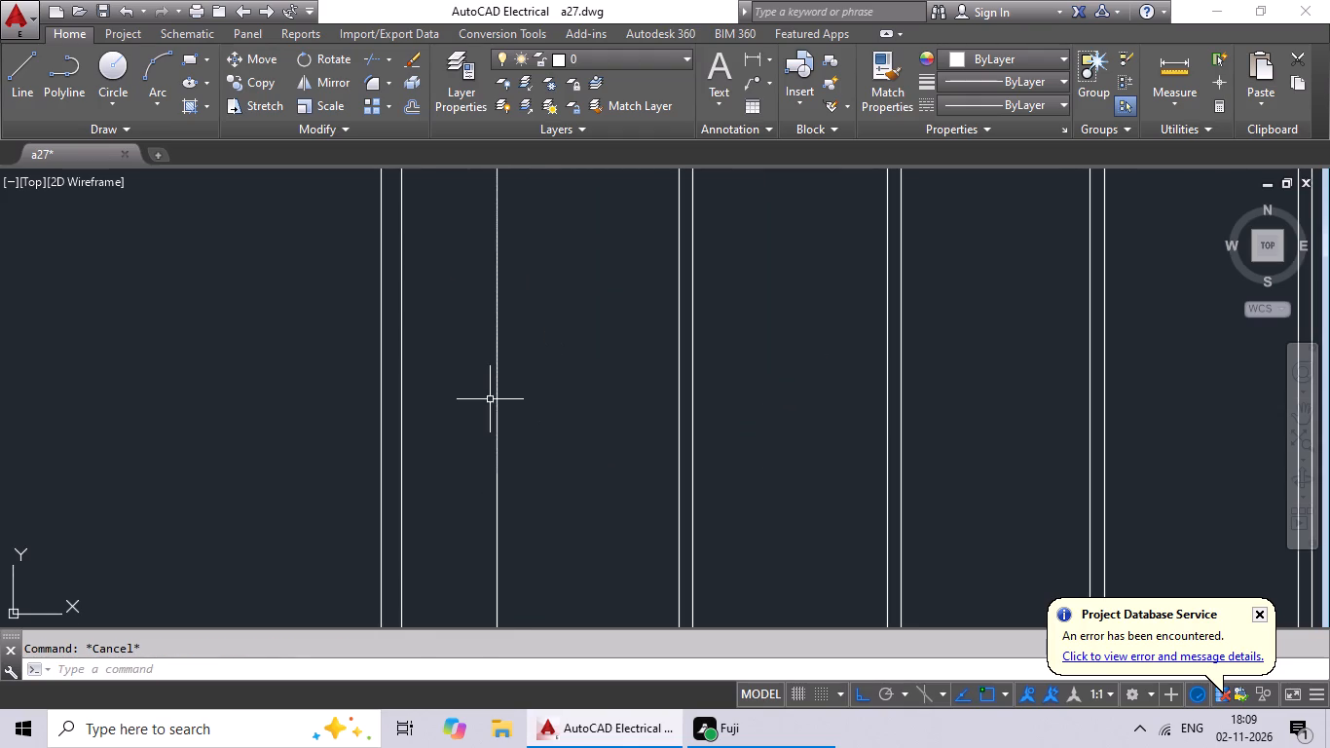
Offset the trimmed vertical line 6" to the left to form a partition below the left bay's third cross wall.
{"action": "key", "text": "o"}
{"action": "key", "text": "Return"}
{"action": "type", "text": "6\""}
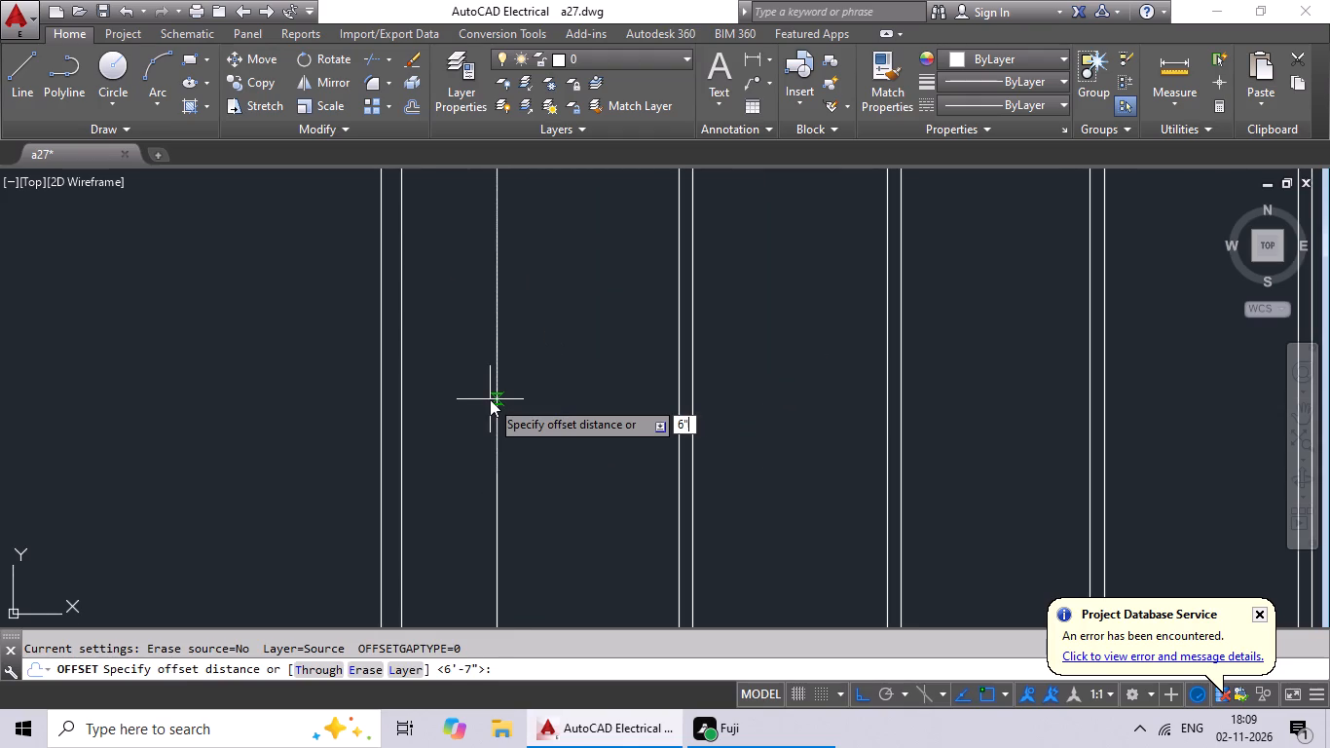
{"action": "key", "text": "Return"}
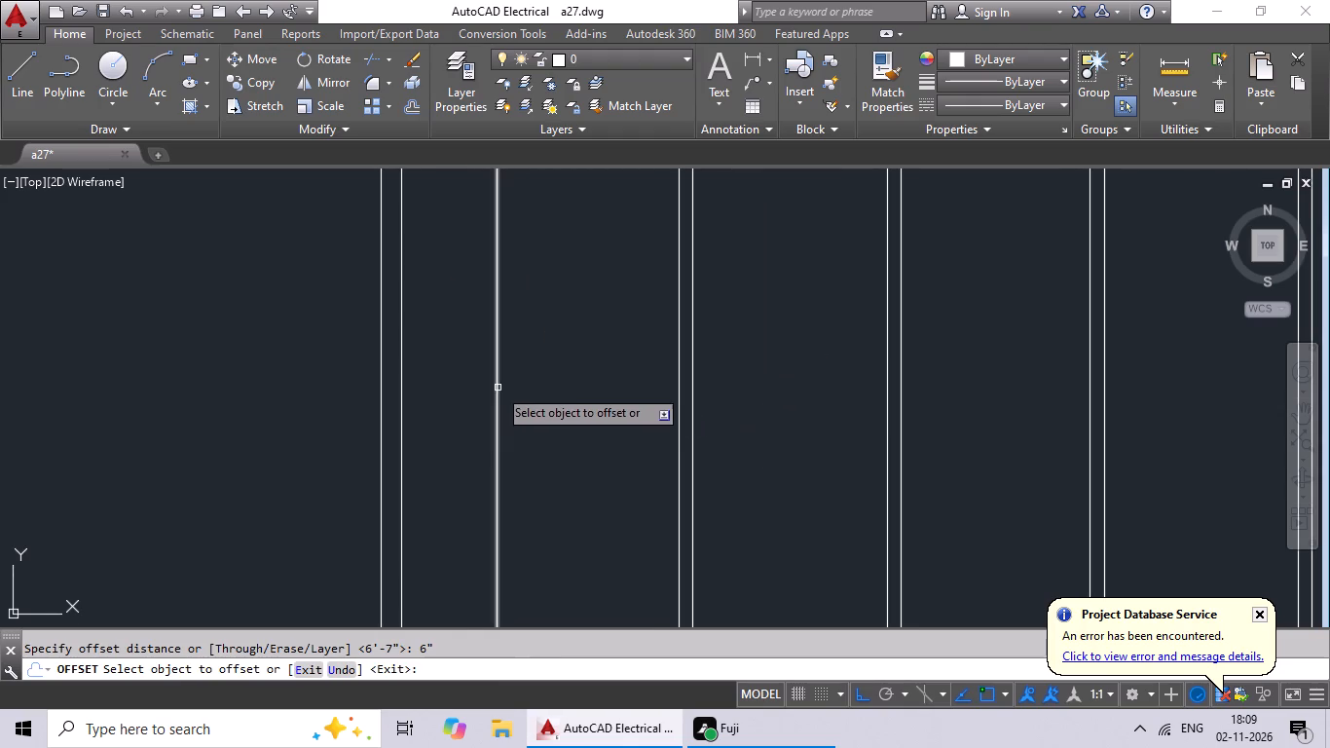
{"action": "left_click_drag", "start_coordinate": [498, 388], "coordinate": [485, 405]}
{"action": "left_click", "coordinate": [473, 419]}
{"action": "scroll", "coordinate": [514, 381], "scroll_direction": "down", "scroll_amount": 3}
{"action": "middle_click_drag", "start_coordinate": [528, 371], "coordinate": [499, 440]}
{"action": "scroll", "coordinate": [476, 461], "scroll_direction": "up", "scroll_amount": 2}
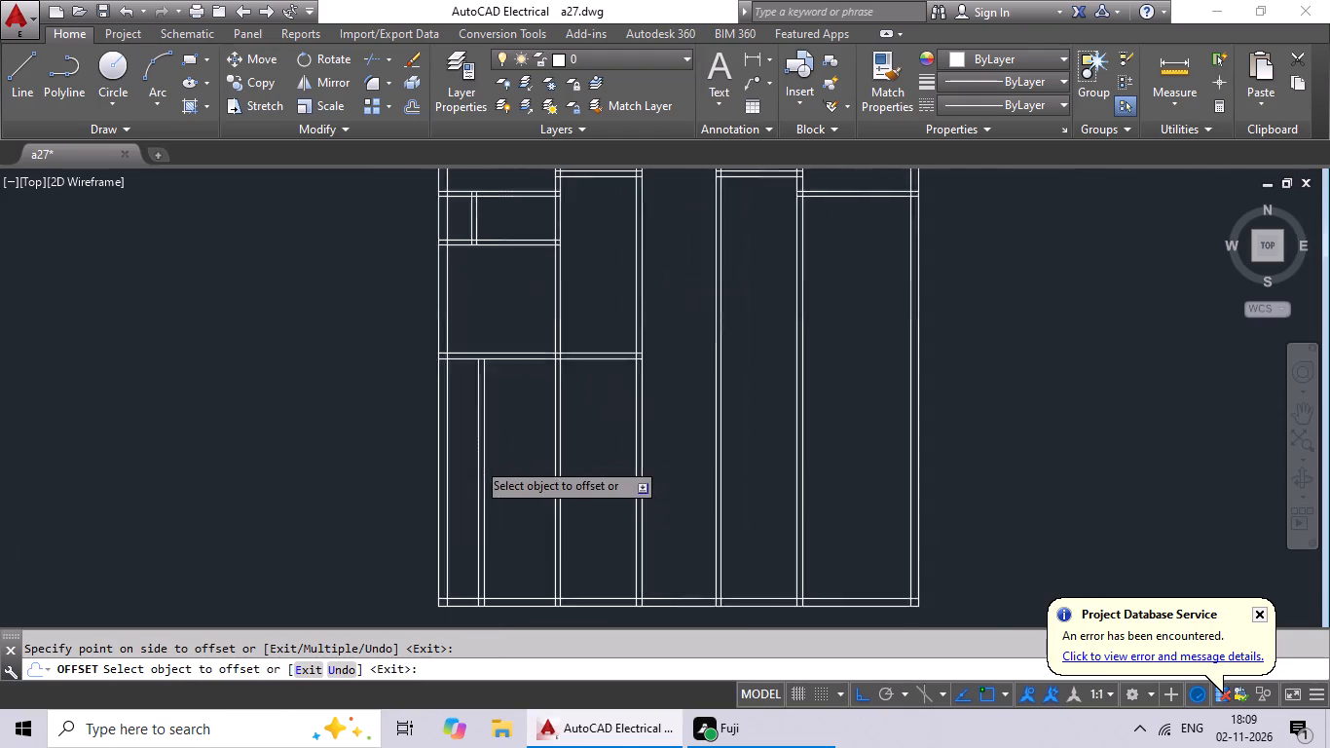
{"action": "scroll", "coordinate": [476, 461], "scroll_direction": "up", "scroll_amount": 1}
{"action": "middle_click_drag", "start_coordinate": [535, 346], "coordinate": [502, 421]}
{"action": "key", "text": "Escape"}
{"action": "key", "text": "Escape"}
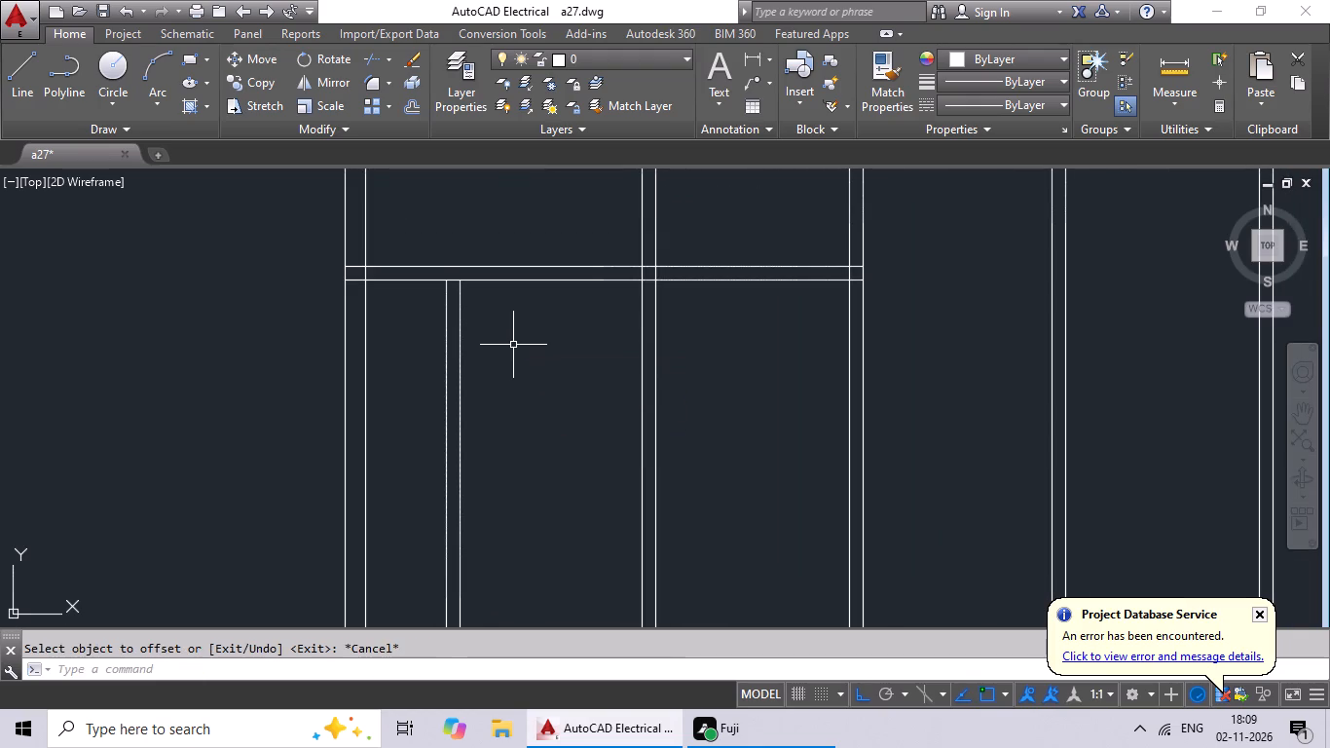
Extend both lines of the new vertical partition up to the upper line of the third cross wall.
{"action": "key", "text": "e"}
{"action": "type", "text": "x"}
{"action": "key", "text": "space"}
{"action": "key", "text": "space"}
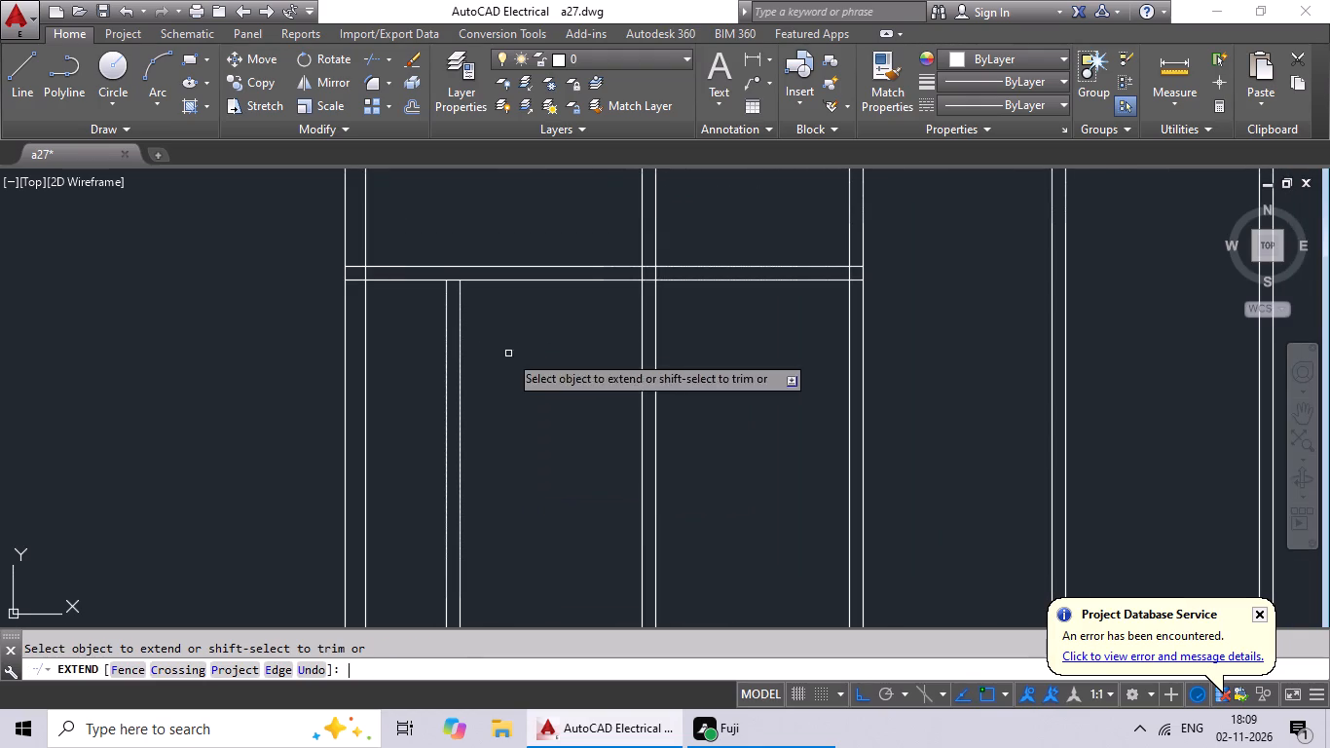
{"action": "left_click", "coordinate": [458, 309]}
{"action": "left_click", "coordinate": [445, 304]}
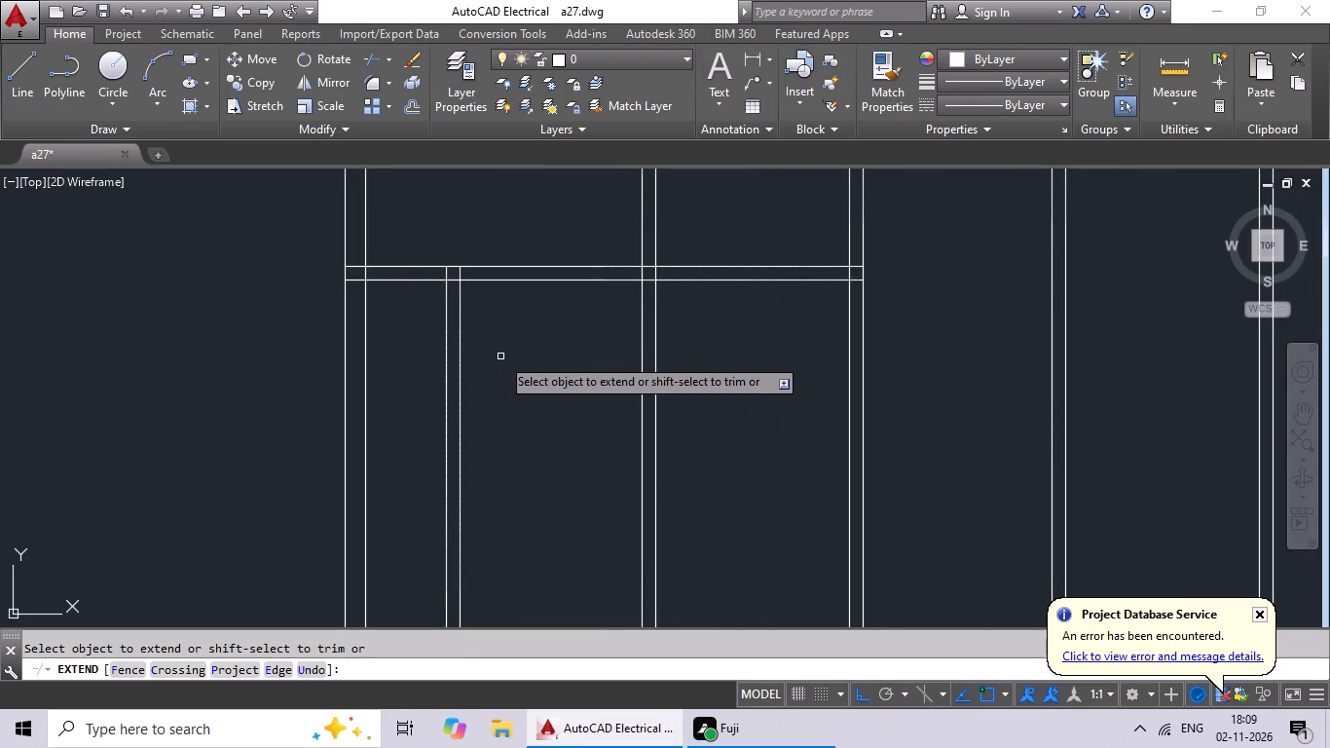
{"action": "middle_click_drag", "start_coordinate": [509, 356], "coordinate": [622, 264]}
{"action": "scroll", "coordinate": [615, 266], "scroll_direction": "down", "scroll_amount": 1}
{"action": "middle_click_drag", "start_coordinate": [611, 276], "coordinate": [572, 341]}
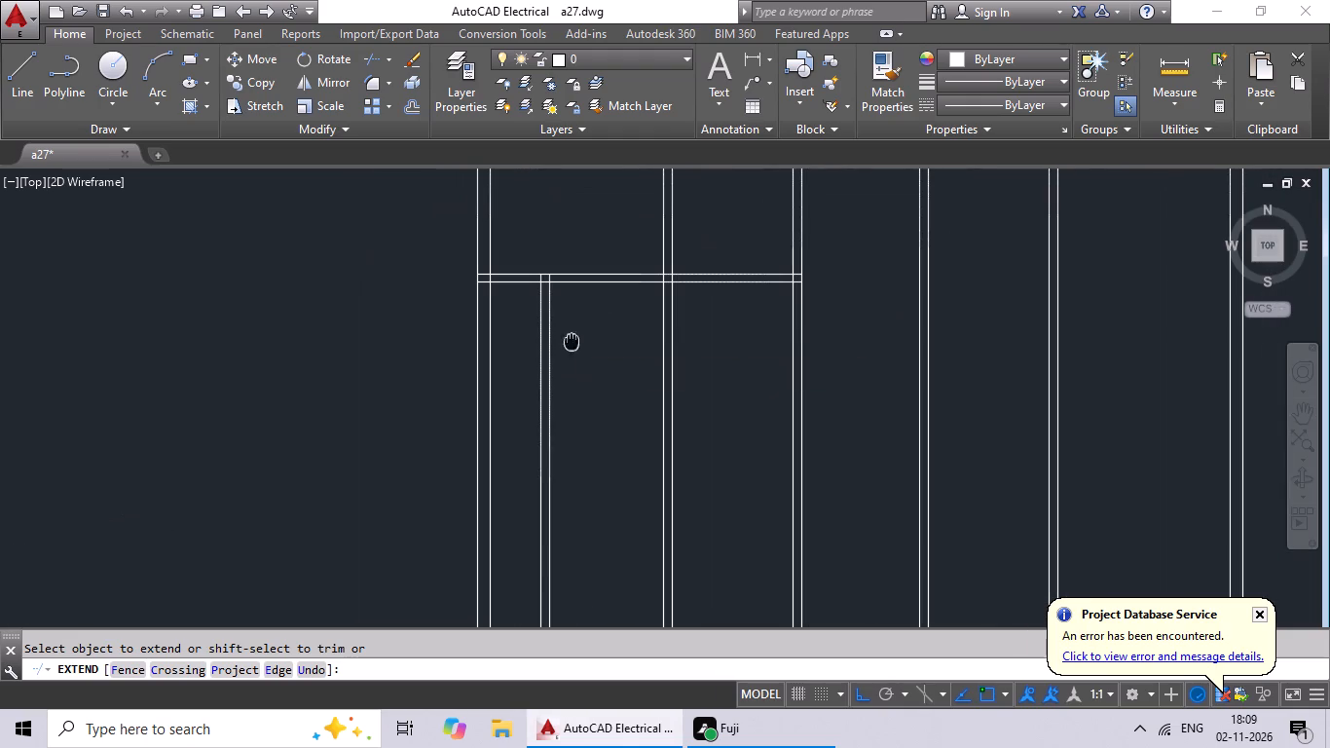
{"action": "key", "text": "Escape"}
{"action": "key", "text": "Escape"}
{"action": "key", "text": "Escape"}
{"action": "key", "text": "Escape"}
{"action": "key", "text": "Escape"}
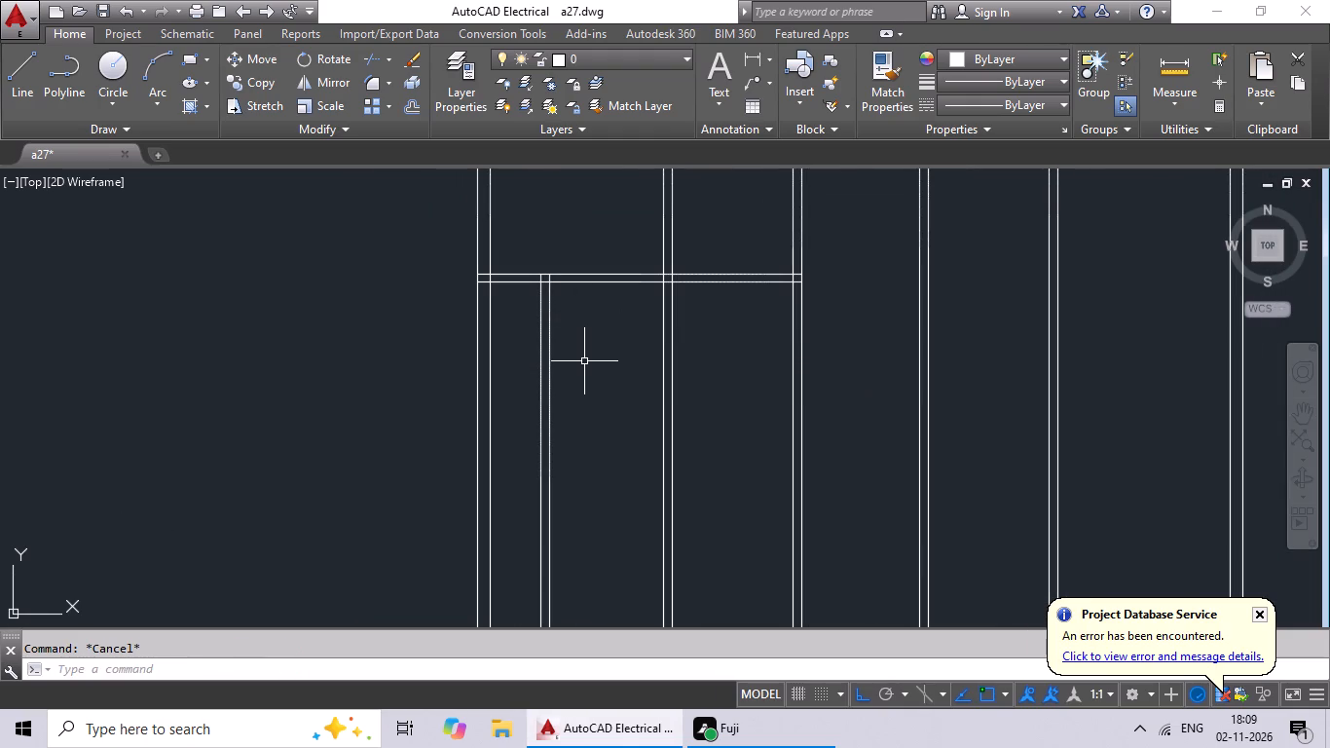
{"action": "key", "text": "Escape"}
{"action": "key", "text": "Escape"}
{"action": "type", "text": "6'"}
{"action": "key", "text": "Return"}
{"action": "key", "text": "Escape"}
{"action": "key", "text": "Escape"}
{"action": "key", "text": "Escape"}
Offset the lower line of the third cross wall 6' downward across the left and inner bays.
{"action": "key", "text": "o"}
{"action": "key", "text": "Return"}
{"action": "type", "text": "6'"}
{"action": "key", "text": "Return"}
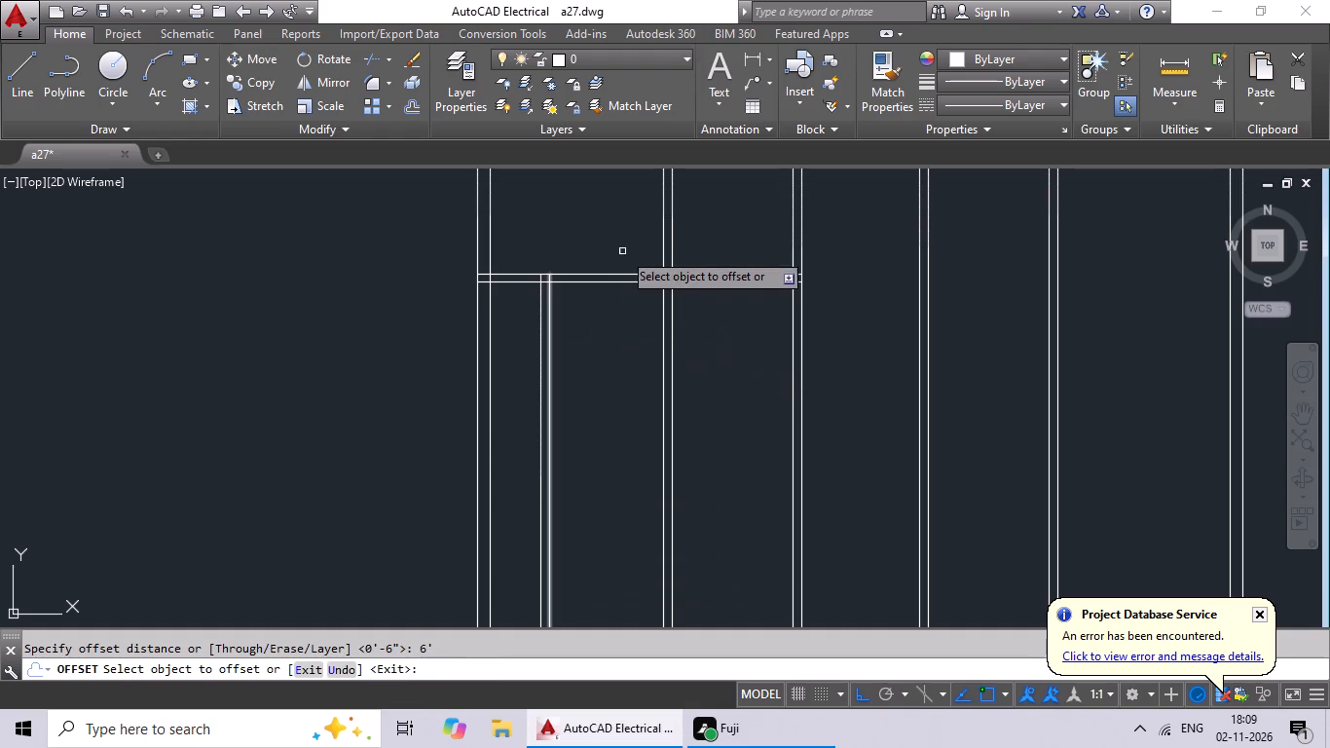
{"action": "left_click_drag", "start_coordinate": [610, 282], "coordinate": [610, 306]}
{"action": "left_click", "coordinate": [612, 393]}
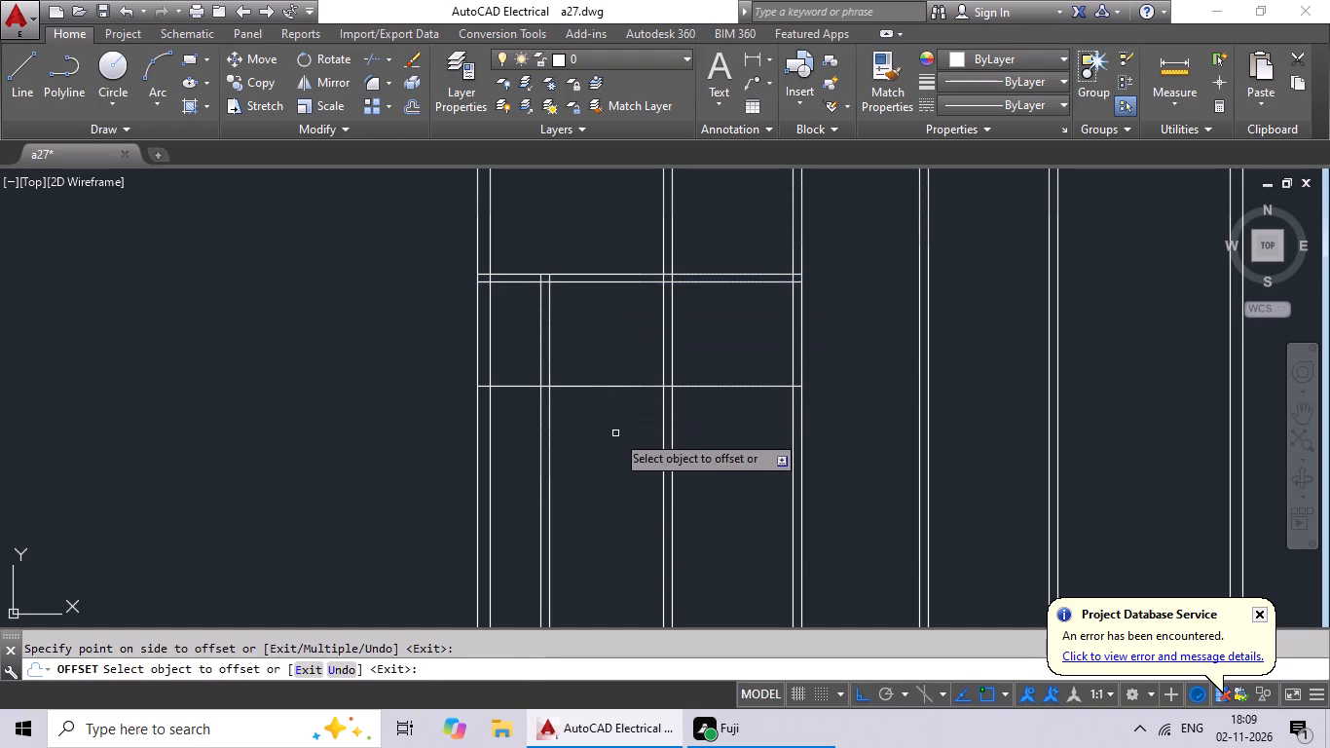
{"action": "key", "text": "Escape"}
{"action": "key", "text": "Escape"}
{"action": "key", "text": "Escape"}
Offset the line below the third cross wall 6" downward to form a fourth cross wall across the left and inner bays.
{"action": "key", "text": "o"}
{"action": "key", "text": "Return"}
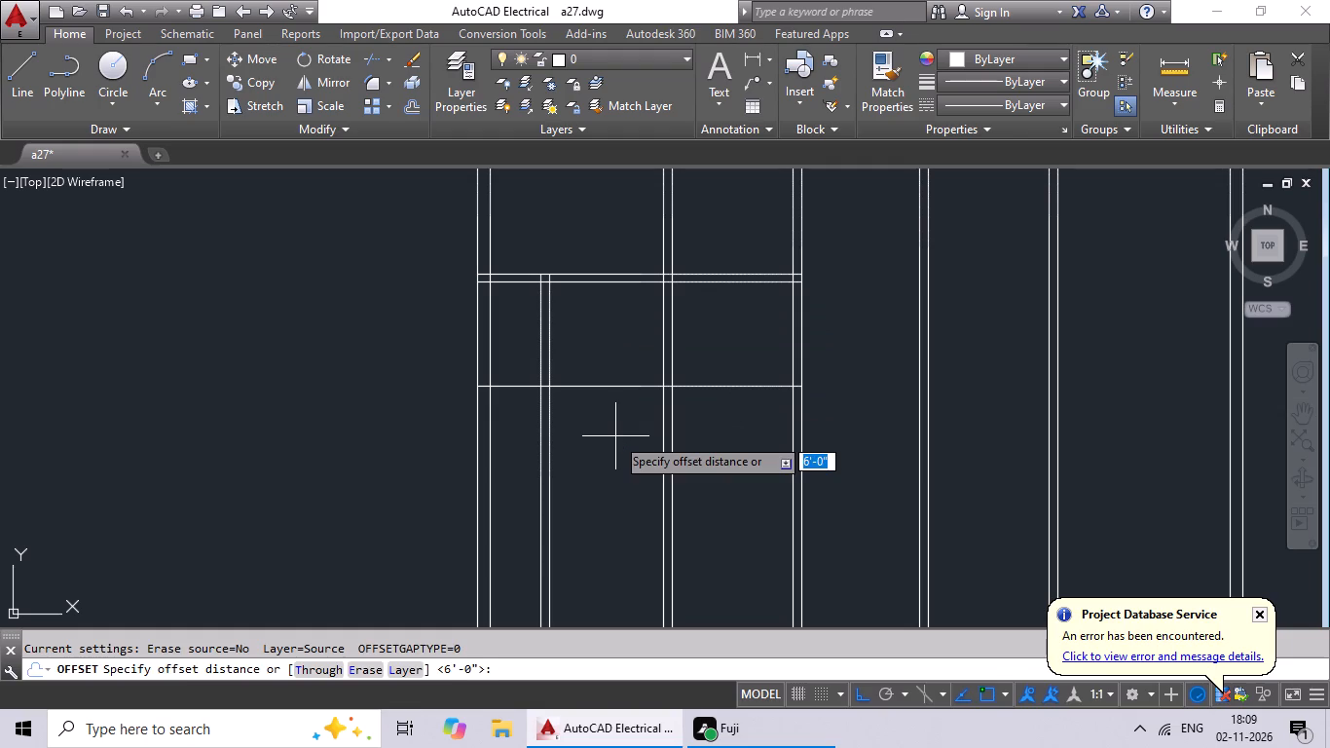
{"action": "key", "text": "6"}
{"action": "key", "text": "shift+quotedbl"}
{"action": "key", "text": "Return"}
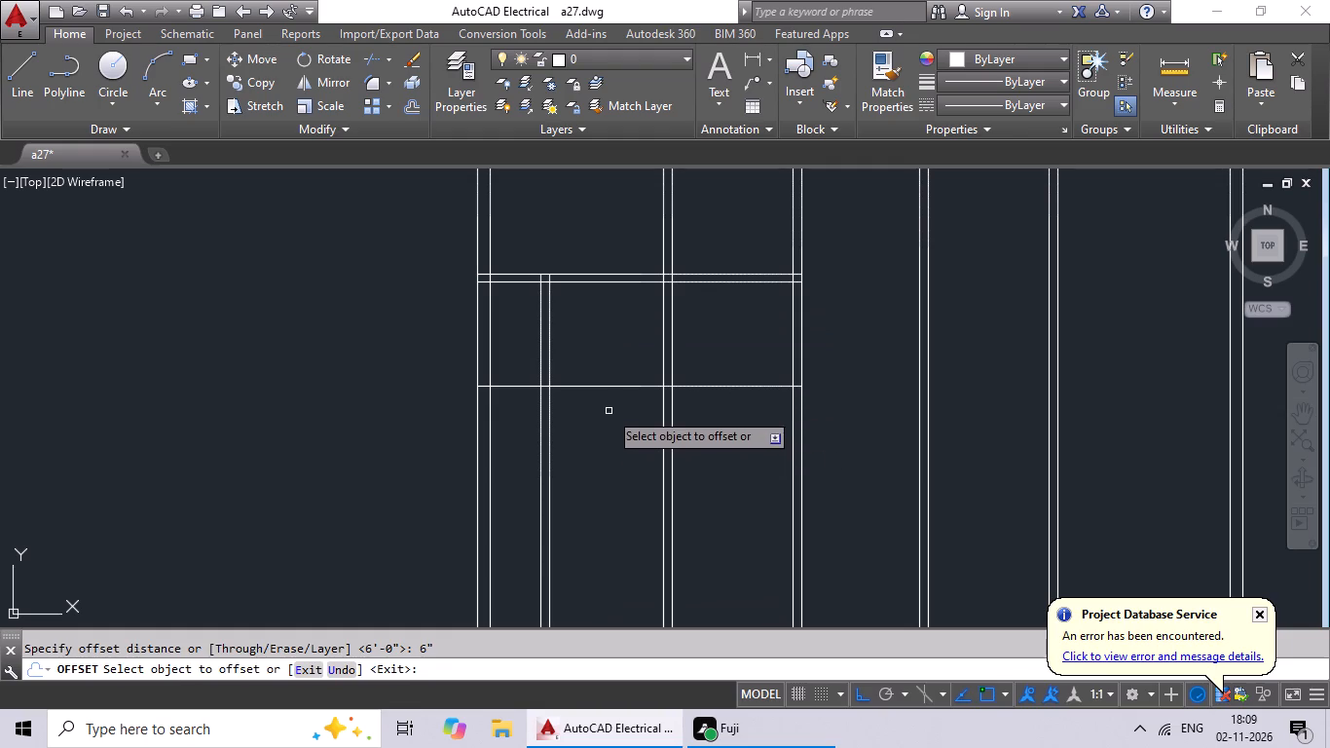
{"action": "left_click", "coordinate": [610, 390]}
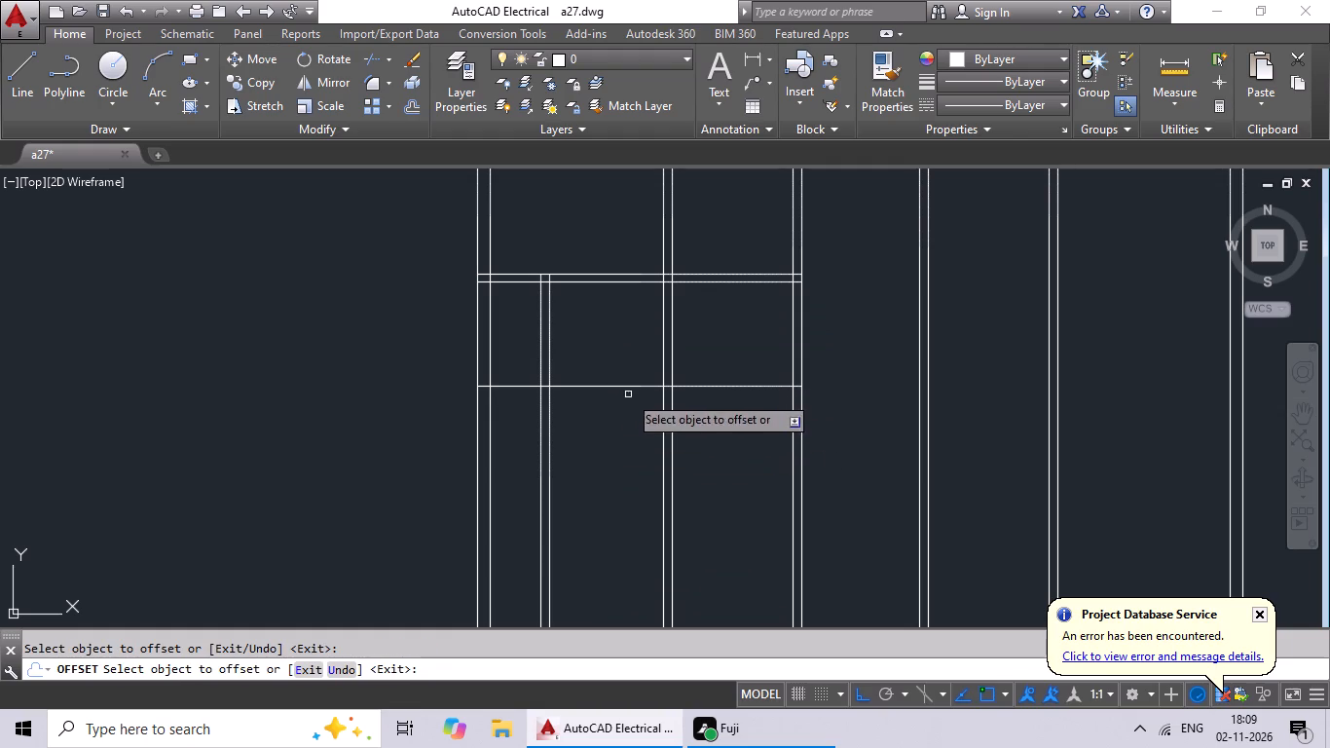
{"action": "left_click", "coordinate": [631, 387]}
{"action": "left_click", "coordinate": [631, 434]}
{"action": "key", "text": "Escape"}
{"action": "key", "text": "Escape"}
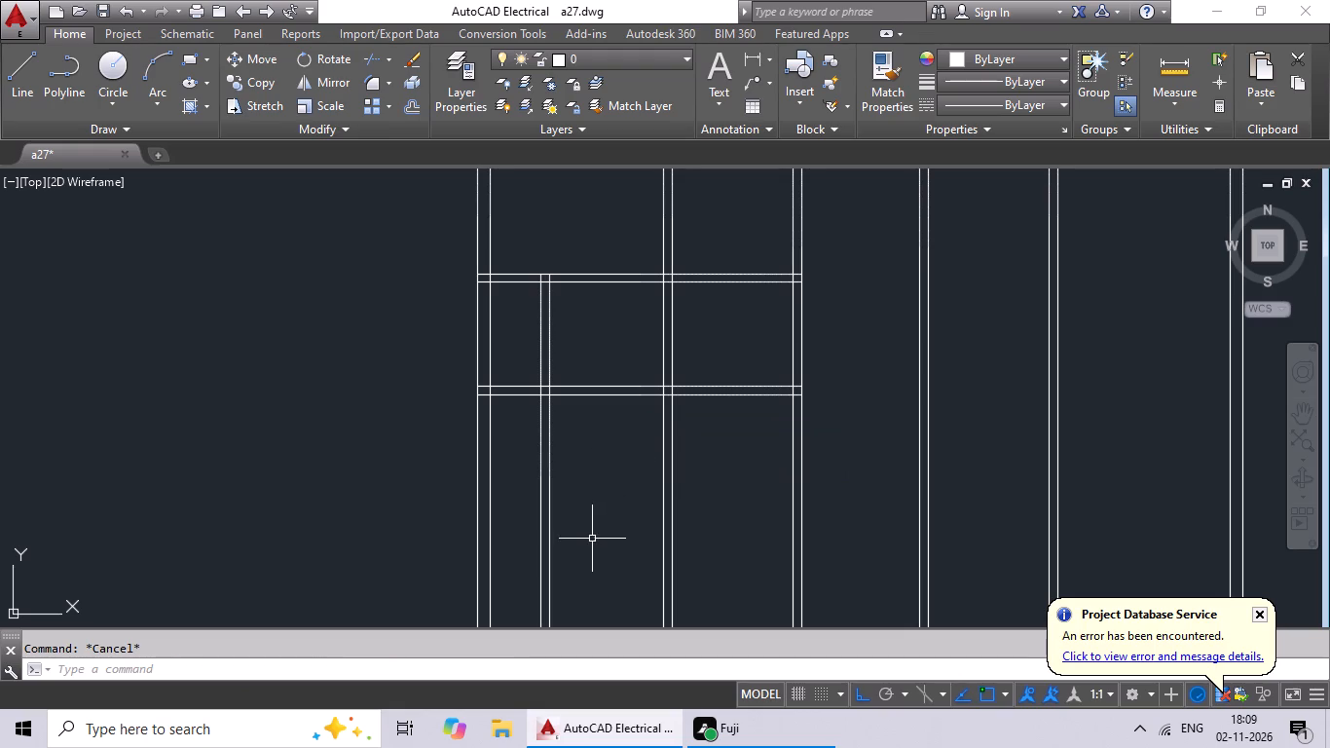
Trim both lines of the fourth cross wall out of the adjacent inner bay.
{"action": "type", "text": "tr"}
{"action": "key", "text": "space"}
{"action": "key", "text": "space"}
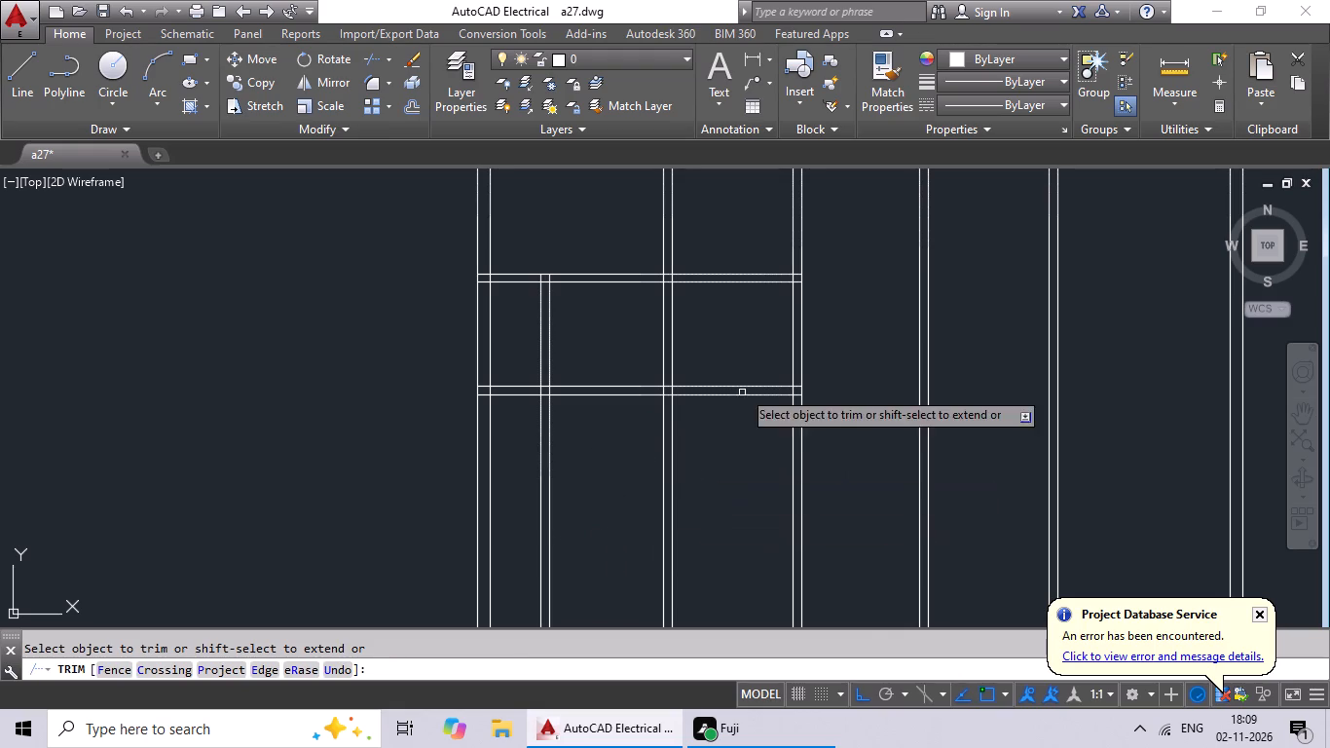
{"action": "scroll", "coordinate": [743, 380], "scroll_direction": "up", "scroll_amount": 2}
{"action": "left_click_drag", "start_coordinate": [781, 298], "coordinate": [668, 575]}
{"action": "left_click_drag", "start_coordinate": [670, 562], "coordinate": [683, 542]}
{"action": "scroll", "coordinate": [723, 467], "scroll_direction": "down", "scroll_amount": 3}
{"action": "middle_click_drag", "start_coordinate": [724, 455], "coordinate": [735, 360]}
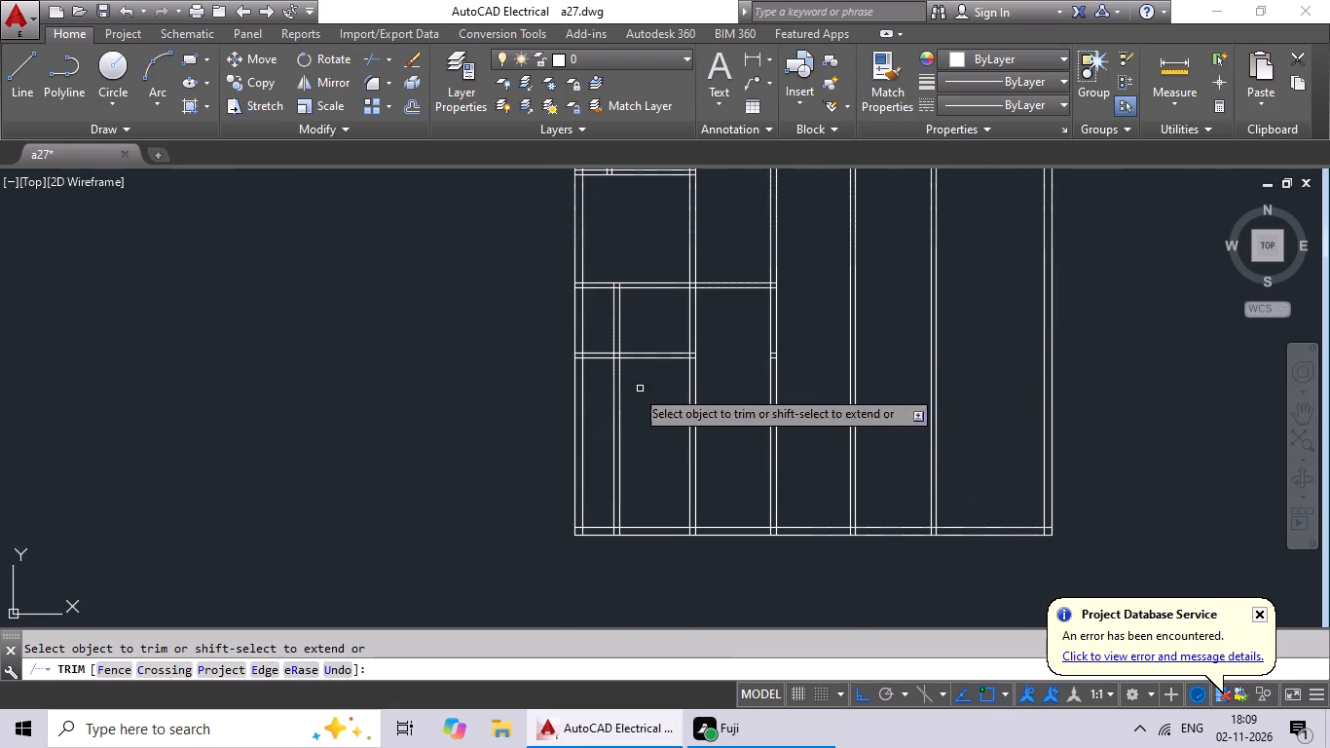
Trim away both lines of the left bay's vertical partition below the fourth cross wall.
{"action": "scroll", "coordinate": [629, 377], "scroll_direction": "up", "scroll_amount": 4}
{"action": "scroll", "coordinate": [574, 475], "scroll_direction": "up", "scroll_amount": 1}
{"action": "scroll", "coordinate": [598, 426], "scroll_direction": "down", "scroll_amount": 4}
{"action": "left_click_drag", "start_coordinate": [649, 393], "coordinate": [594, 504]}
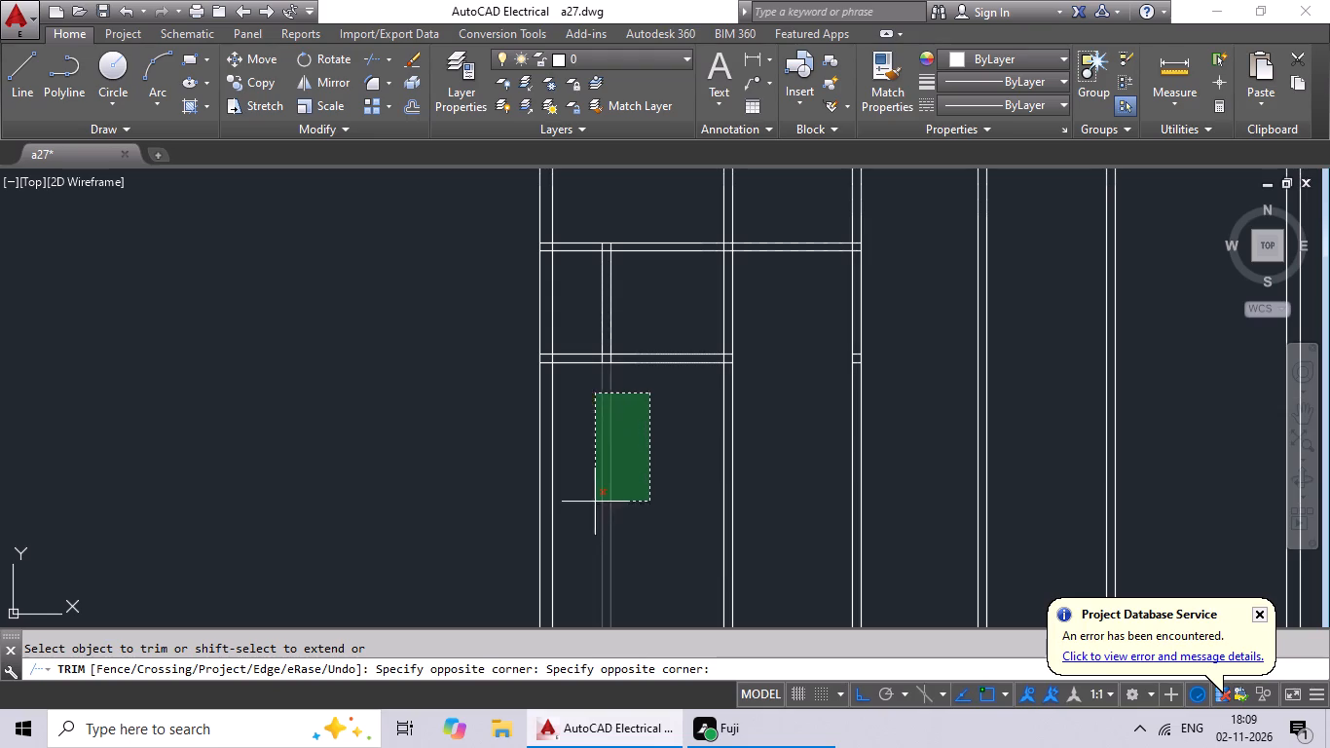
{"action": "left_click_drag", "start_coordinate": [594, 504], "coordinate": [585, 527]}
{"action": "scroll", "coordinate": [859, 353], "scroll_direction": "up", "scroll_amount": 3}
{"action": "key", "text": "Escape"}
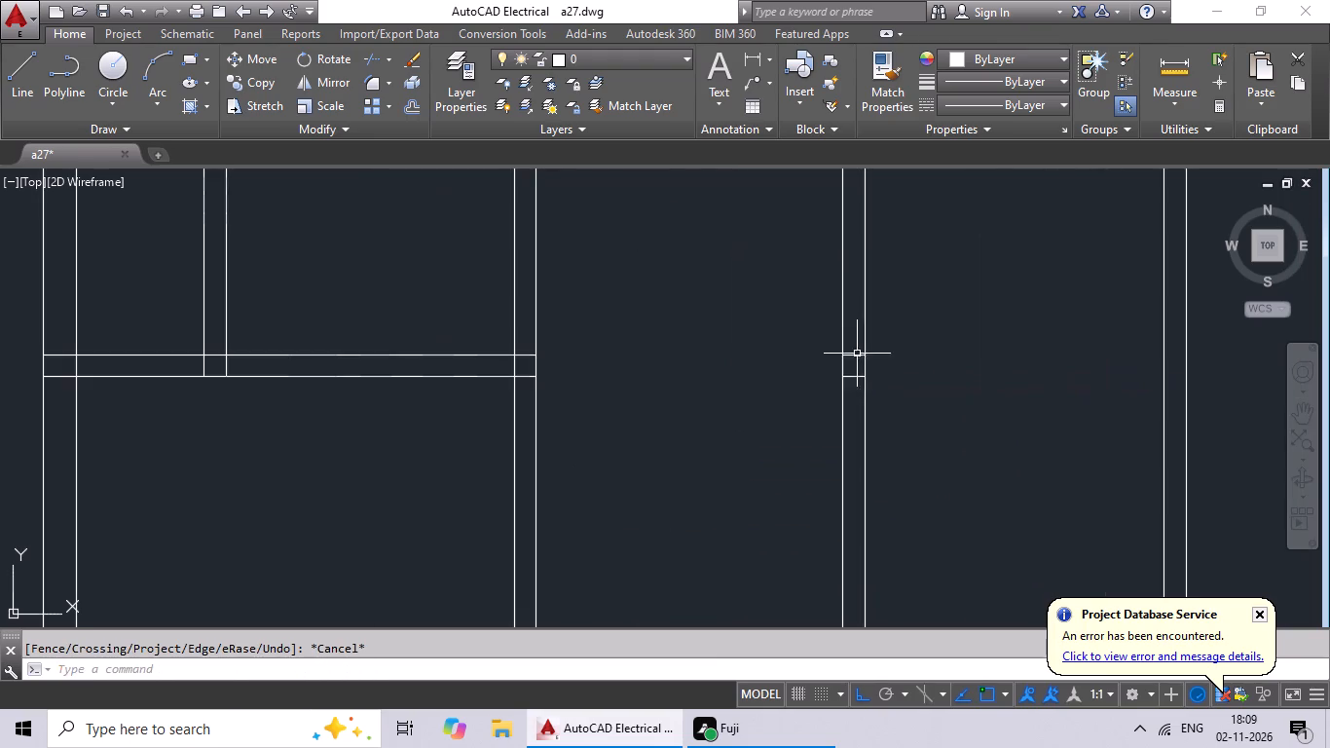
Erase the two short leftover segments of the fourth cross wall inside the inner bay's right-hand wall.
{"action": "scroll", "coordinate": [854, 356], "scroll_direction": "up", "scroll_amount": 4}
{"action": "left_click_drag", "start_coordinate": [859, 324], "coordinate": [855, 549]}
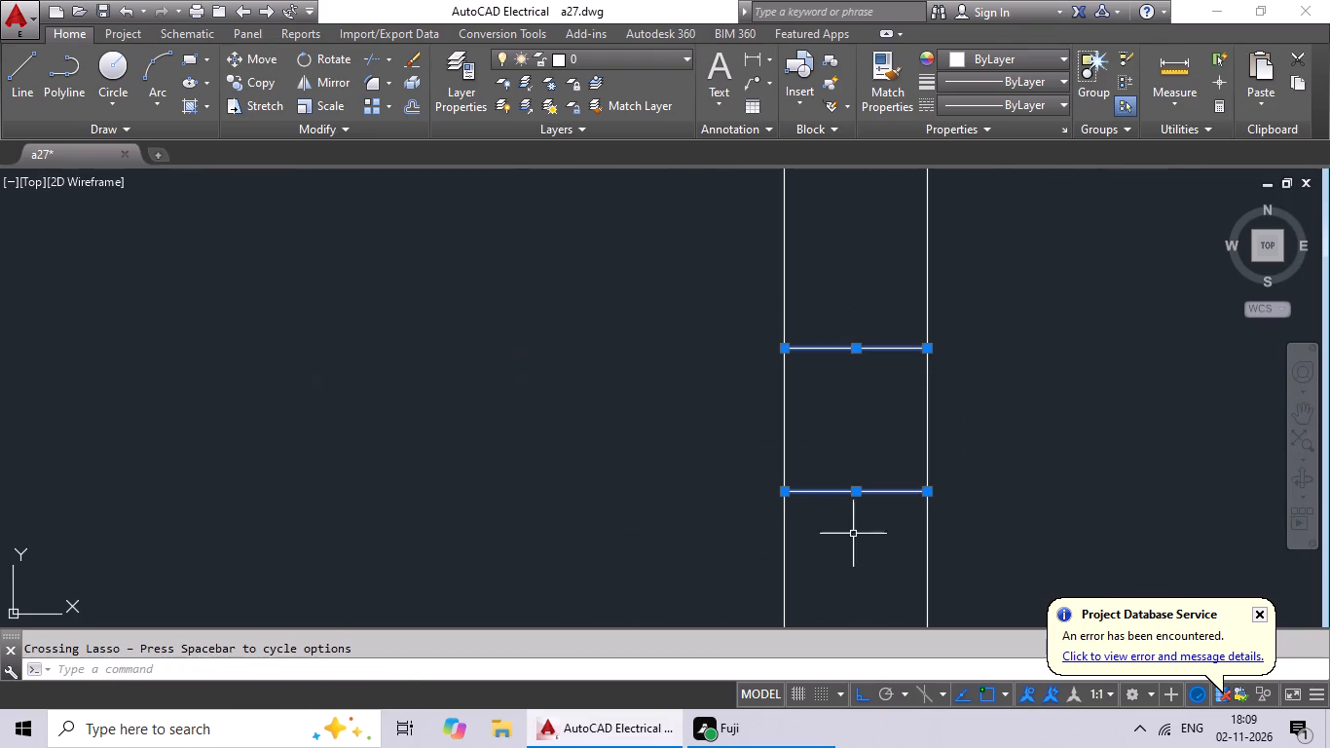
{"action": "key", "text": "Delete"}
Offset the lower line of the left bay's fourth cross wall 4' downward.
{"action": "scroll", "coordinate": [872, 468], "scroll_direction": "down", "scroll_amount": 5}
{"action": "middle_click_drag", "start_coordinate": [740, 472], "coordinate": [839, 409]}
{"action": "scroll", "coordinate": [865, 393], "scroll_direction": "down", "scroll_amount": 3}
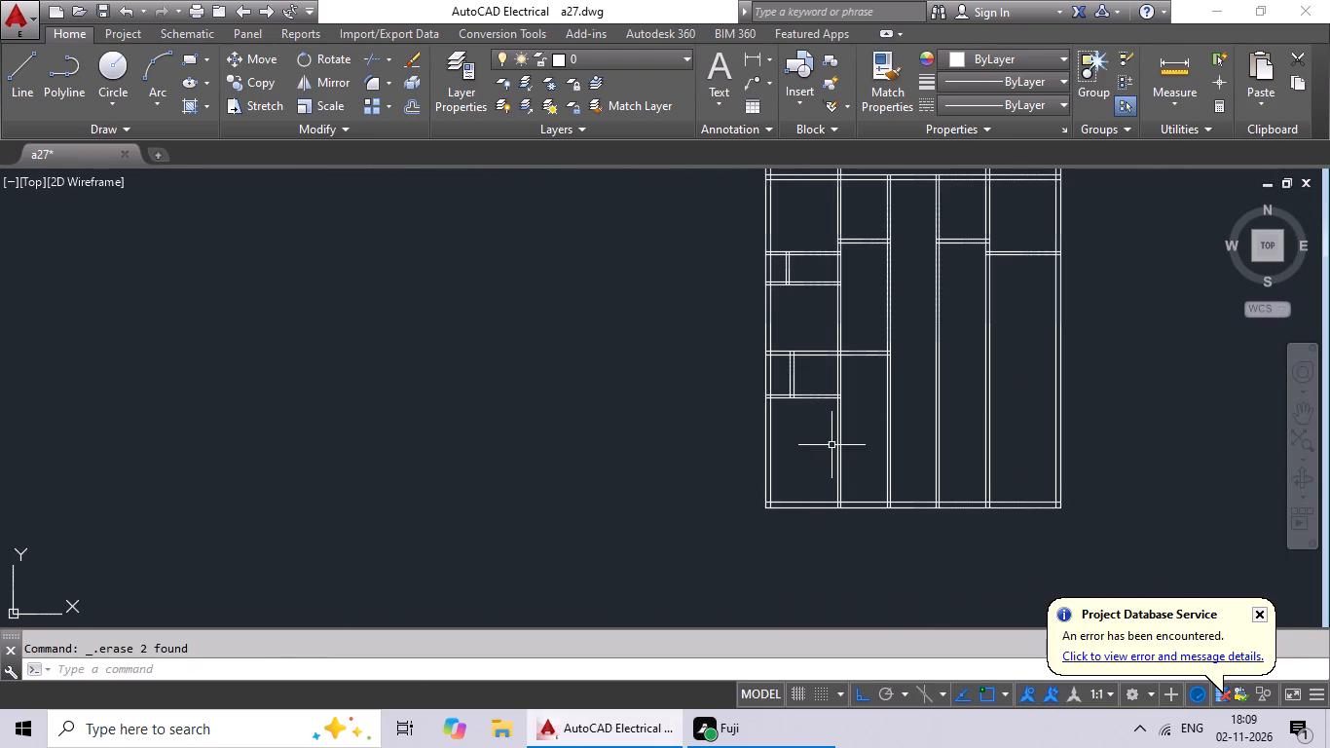
{"action": "middle_click_drag", "start_coordinate": [831, 443], "coordinate": [739, 450]}
{"action": "key", "text": "Escape"}
{"action": "key", "text": "Escape"}
{"action": "key", "text": "Escape"}
{"action": "key", "text": "Escape"}
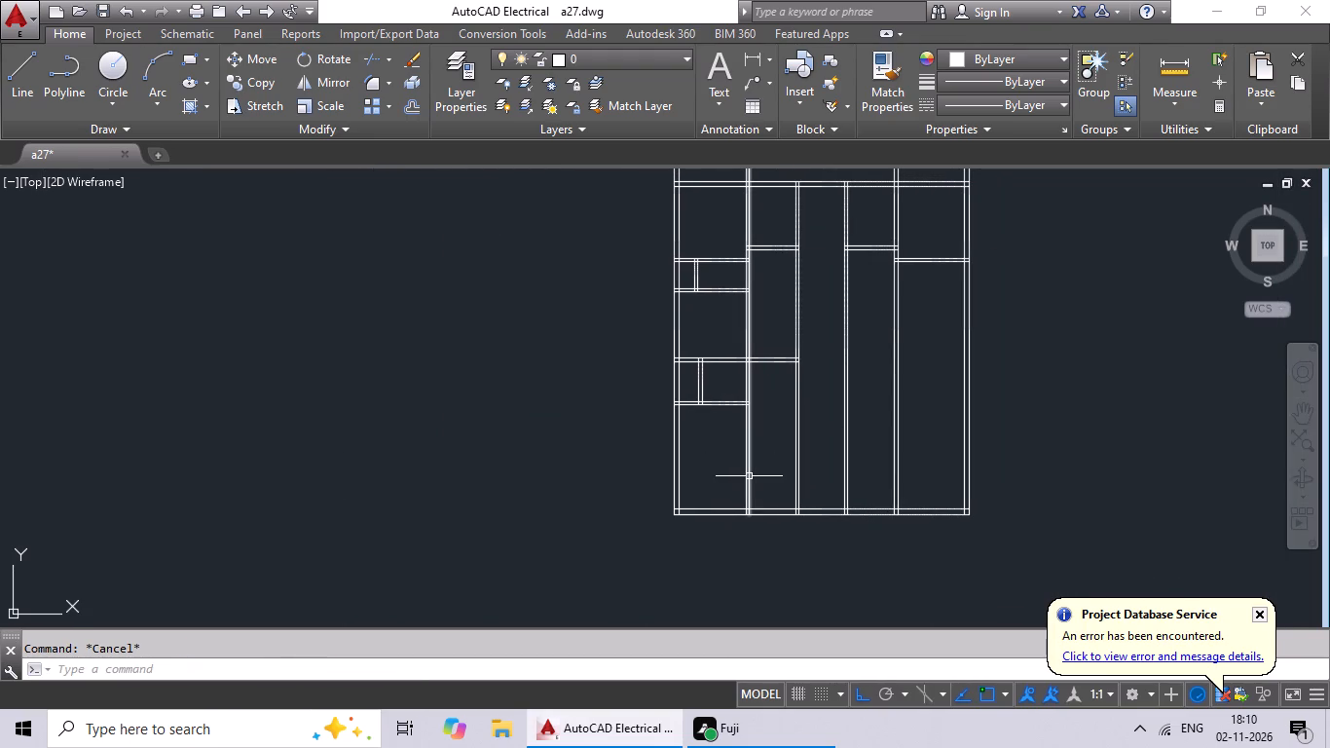
{"action": "key", "text": "Escape"}
{"action": "key", "text": "o"}
{"action": "key", "text": "Return"}
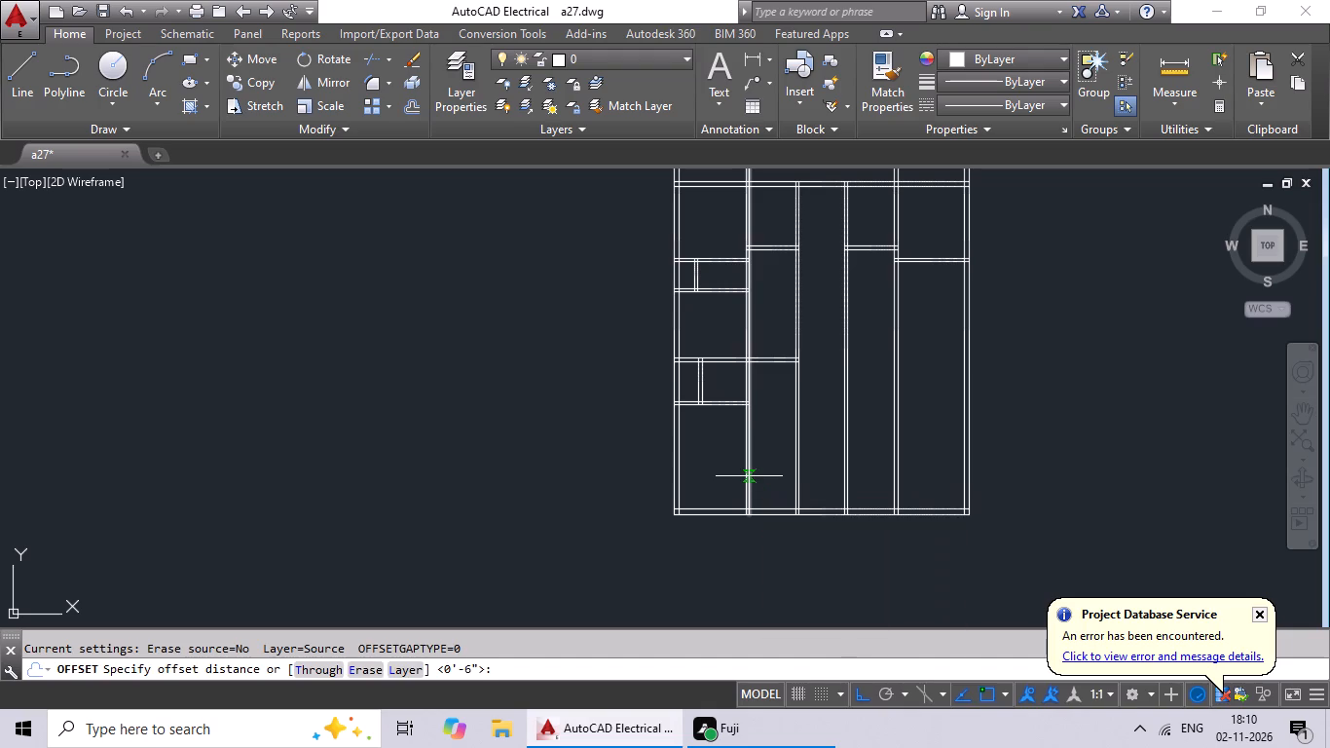
{"action": "type", "text": "4'"}
{"action": "key", "text": "Return"}
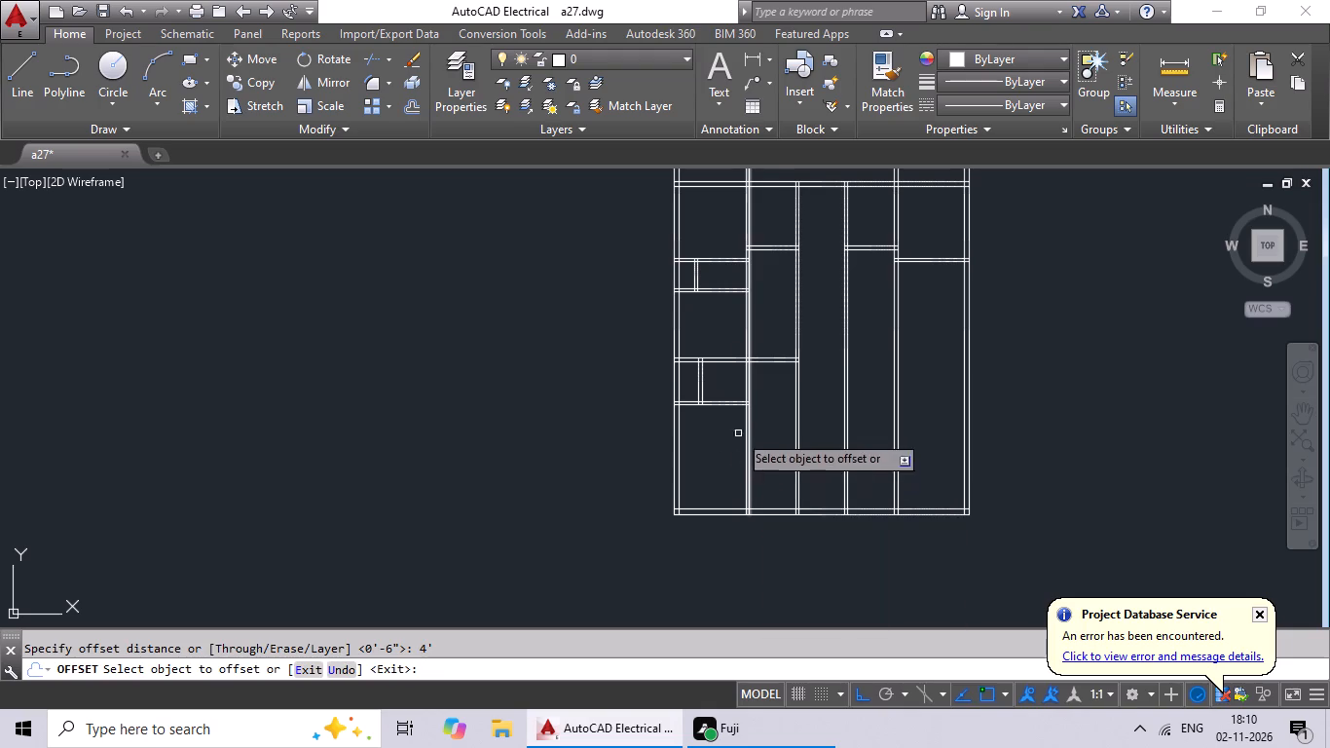
{"action": "scroll", "coordinate": [723, 405], "scroll_direction": "up", "scroll_amount": 3}
{"action": "left_click", "coordinate": [723, 414]}
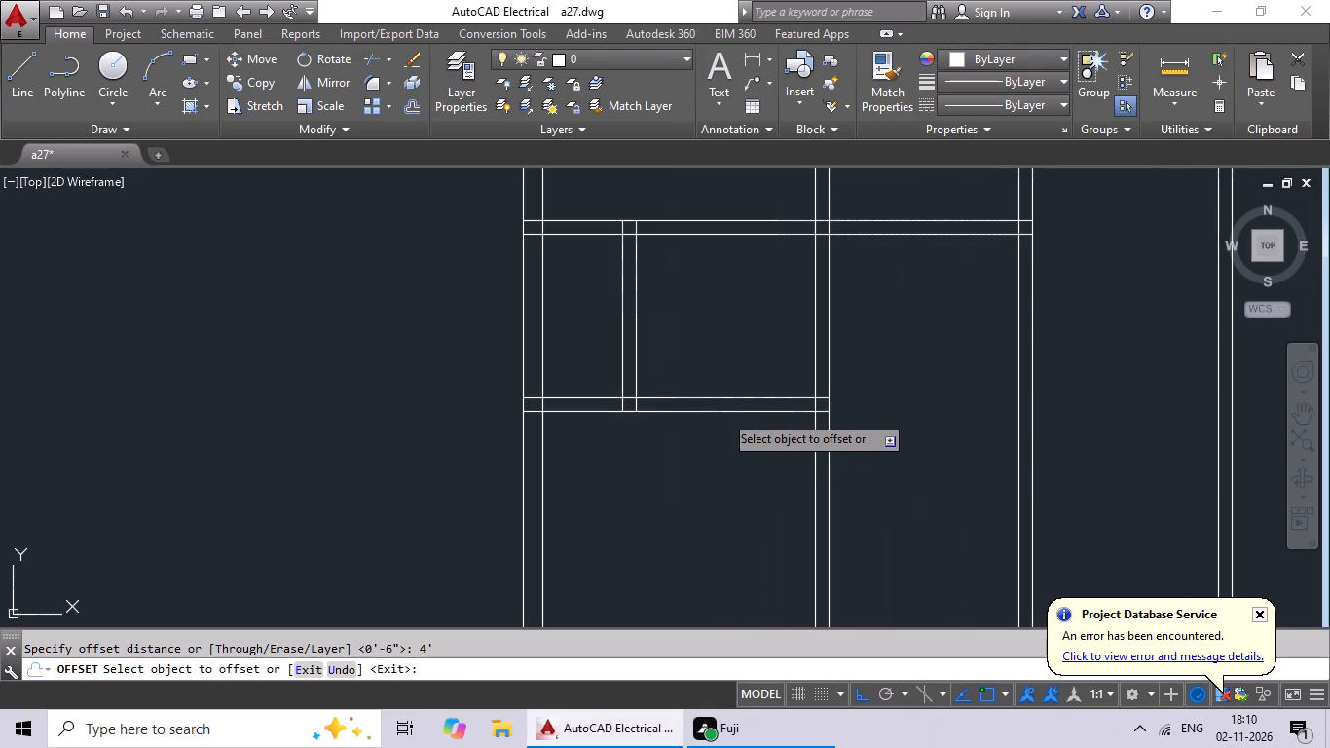
{"action": "left_click", "coordinate": [721, 461]}
{"action": "scroll", "coordinate": [721, 461], "scroll_direction": "down", "scroll_amount": 1}
{"action": "key", "text": "Escape"}
{"action": "key", "text": "Escape"}
{"action": "key", "text": "Escape"}
Offset the new line 6" downward to form a fifth cross wall in the left bay.
{"action": "key", "text": "o"}
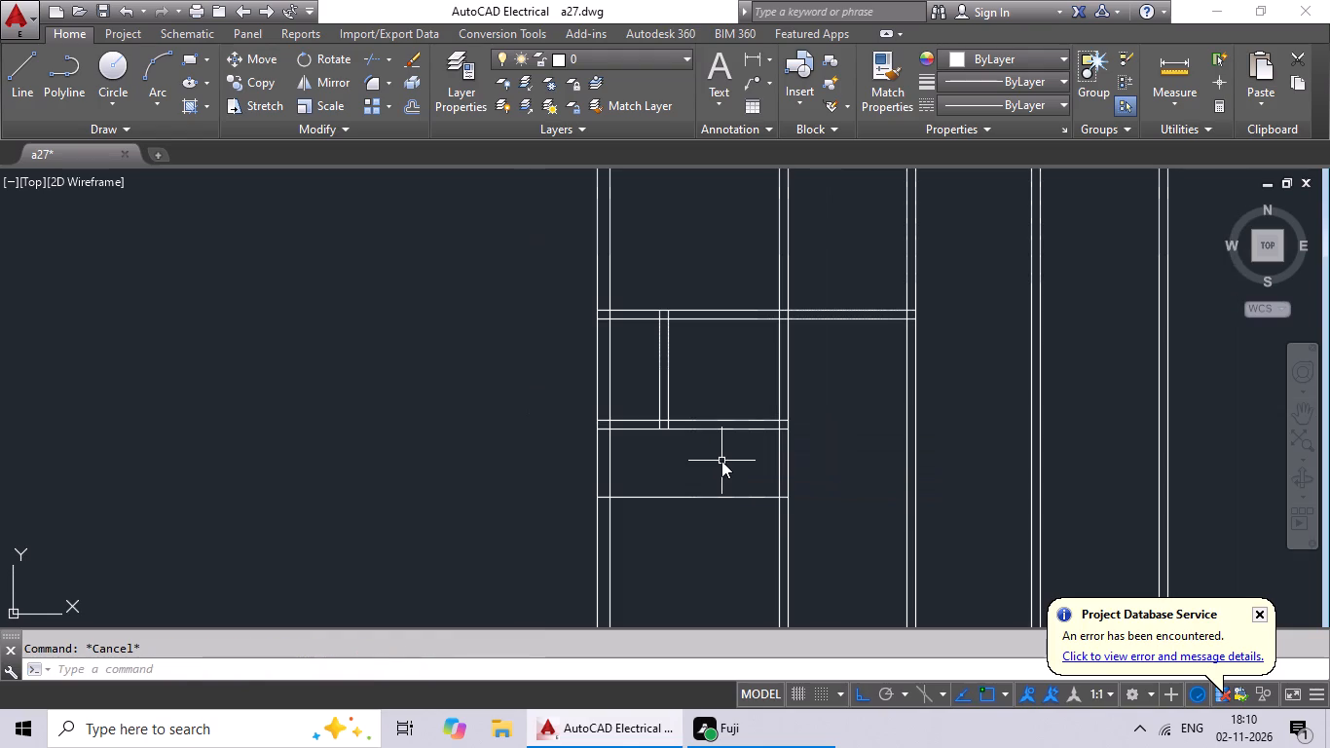
{"action": "key", "text": "Return"}
{"action": "type", "text": "6\""}
{"action": "key", "text": "Return"}
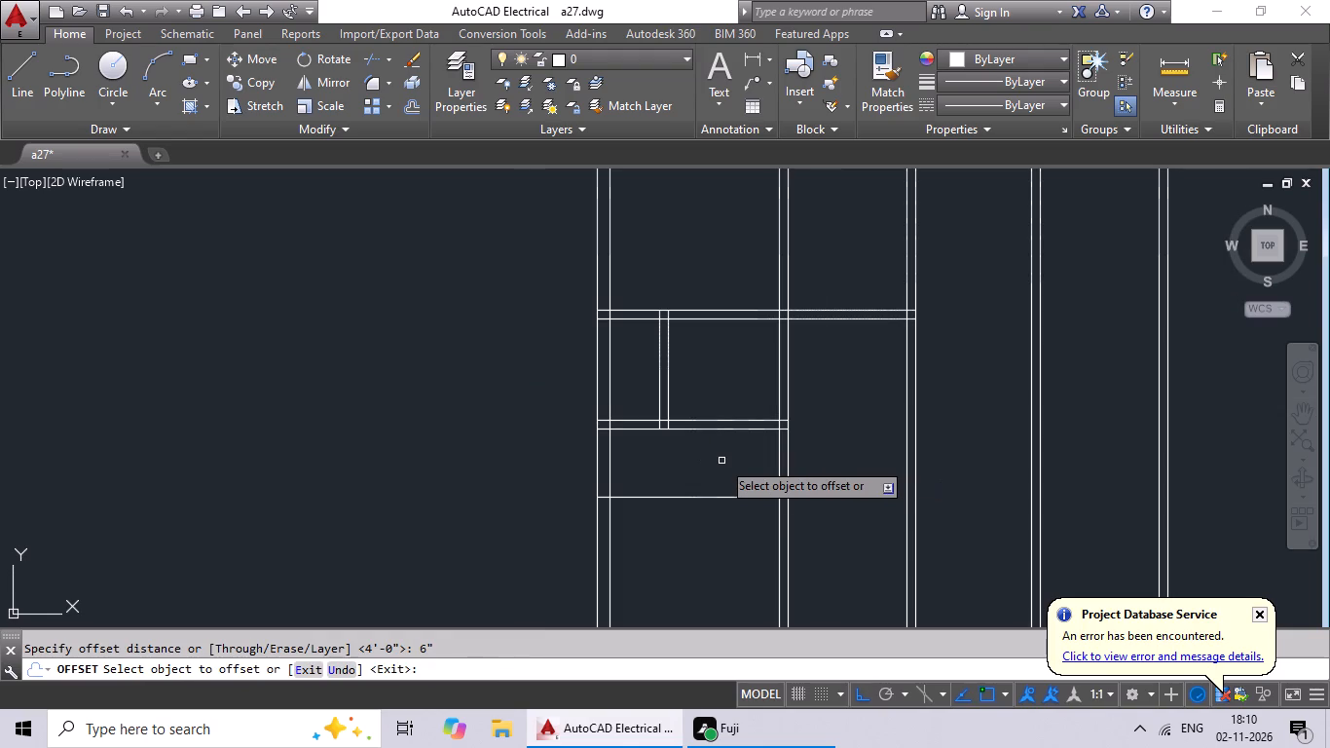
{"action": "left_click", "coordinate": [714, 497]}
{"action": "left_click", "coordinate": [704, 547]}
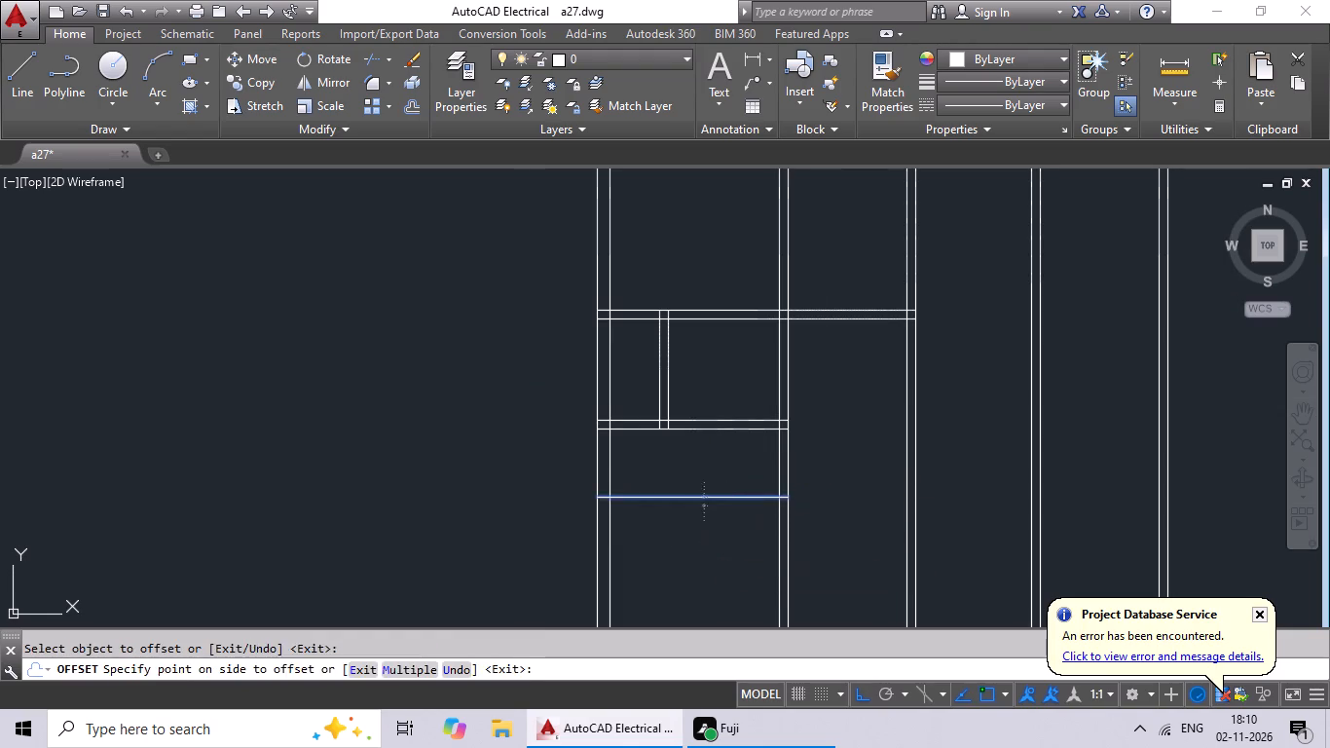
{"action": "middle_click_drag", "start_coordinate": [716, 539], "coordinate": [737, 478]}
{"action": "scroll", "coordinate": [753, 418], "scroll_direction": "down", "scroll_amount": 1}
{"action": "middle_click_drag", "start_coordinate": [735, 458], "coordinate": [721, 402]}
{"action": "key", "text": "Escape"}
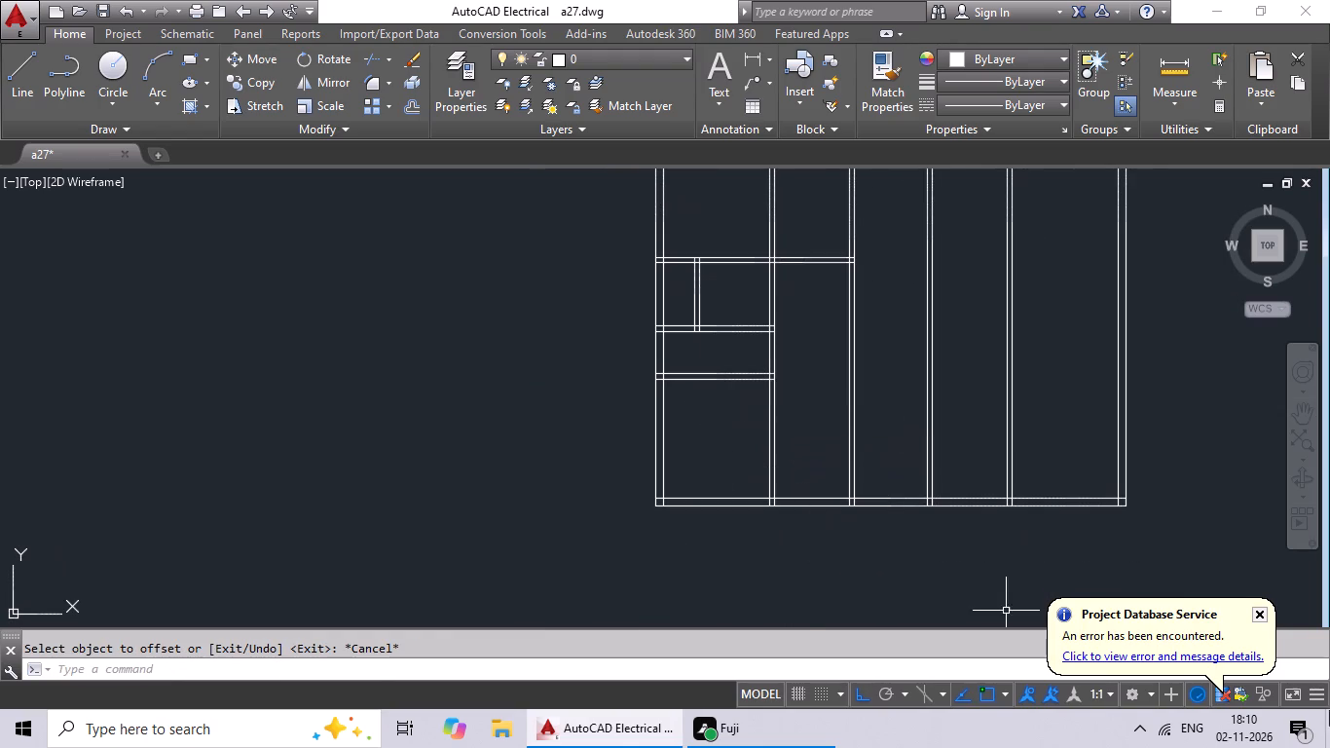
Dismiss the Project Database Service notification.
{"action": "left_click", "coordinate": [1266, 616]}
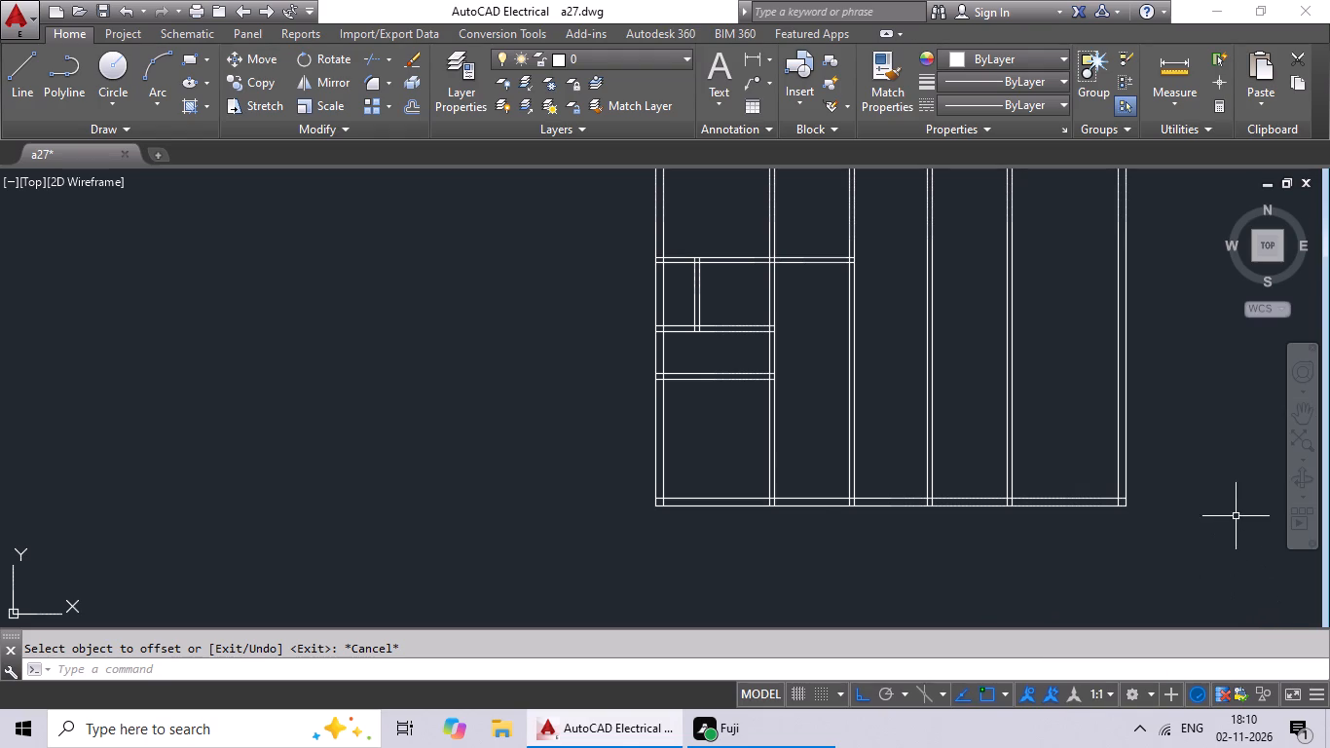
Measure the clear width of the left bay between the fourth and fifth cross walls with a linear dimension.
{"action": "middle_click_drag", "start_coordinate": [1235, 513], "coordinate": [1104, 530]}
{"action": "scroll", "coordinate": [635, 437], "scroll_direction": "up", "scroll_amount": 2}
{"action": "middle_click_drag", "start_coordinate": [637, 436], "coordinate": [640, 514]}
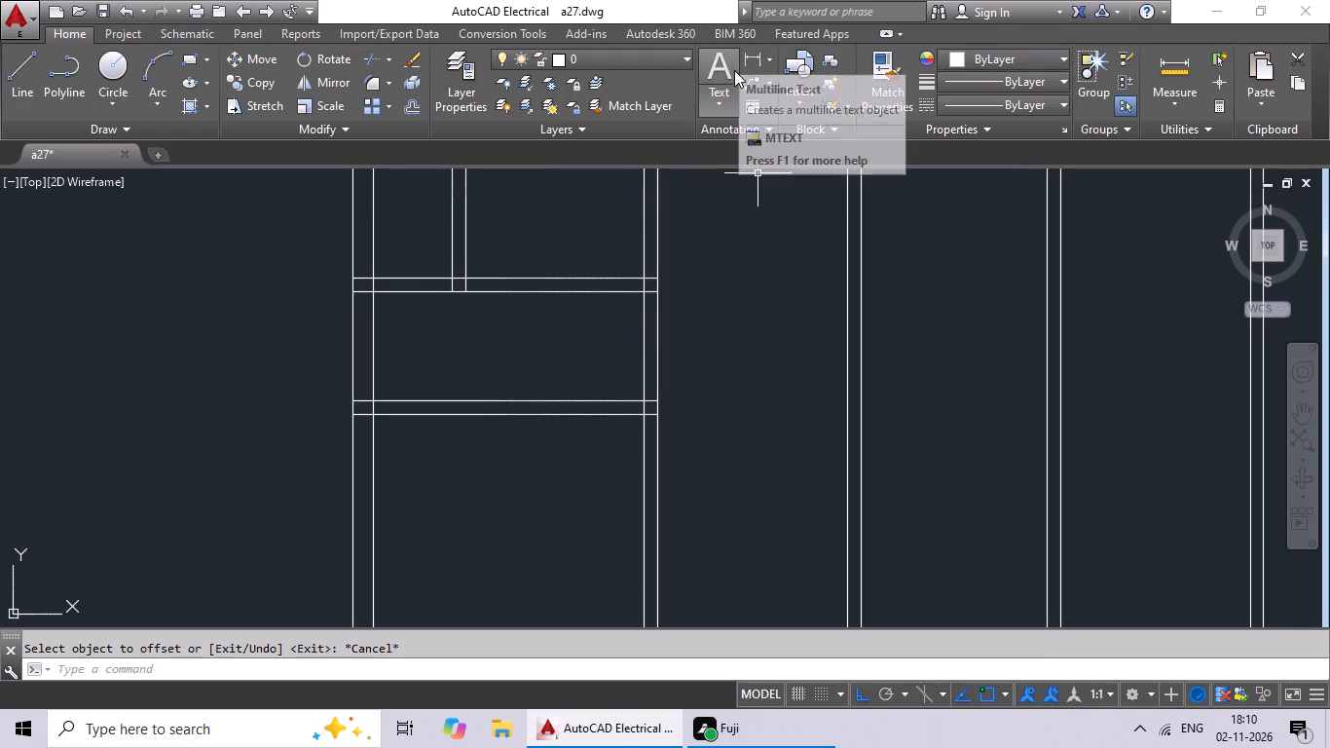
{"action": "left_click_drag", "start_coordinate": [746, 60], "coordinate": [733, 96]}
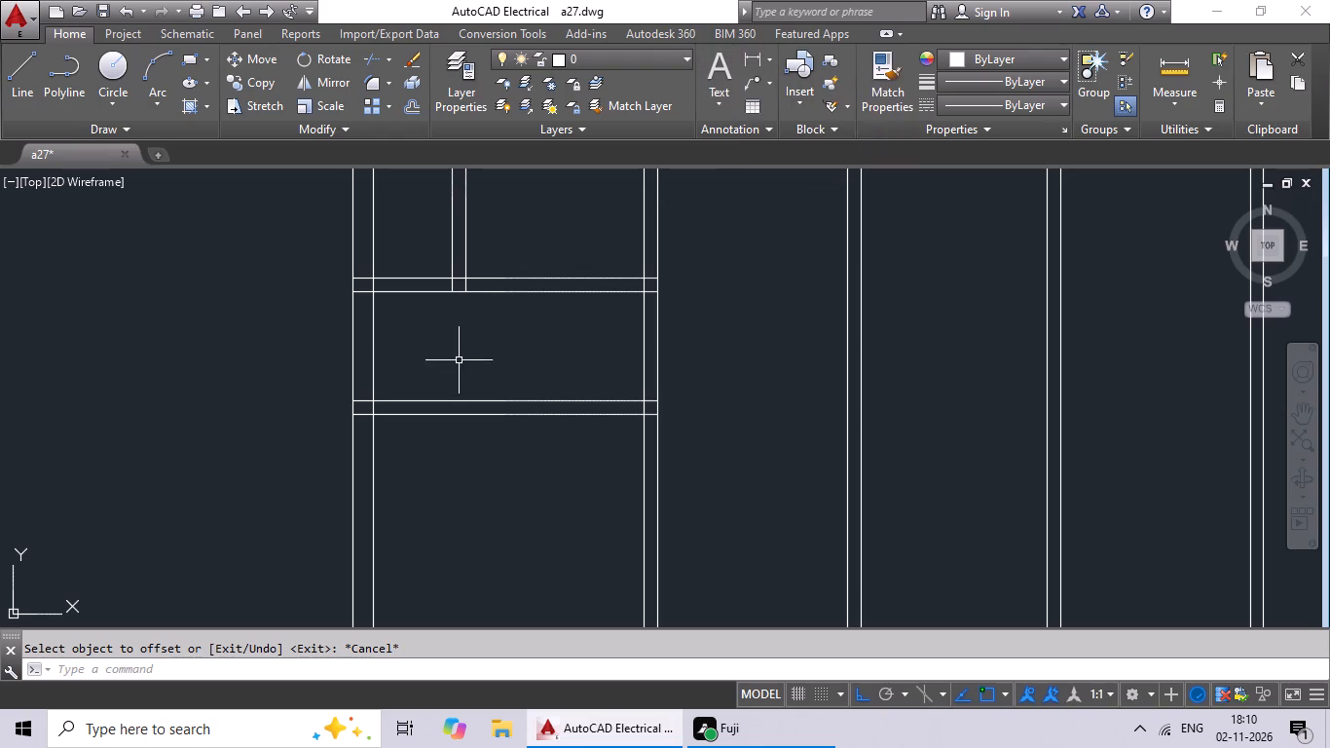
{"action": "left_click", "coordinate": [750, 62]}
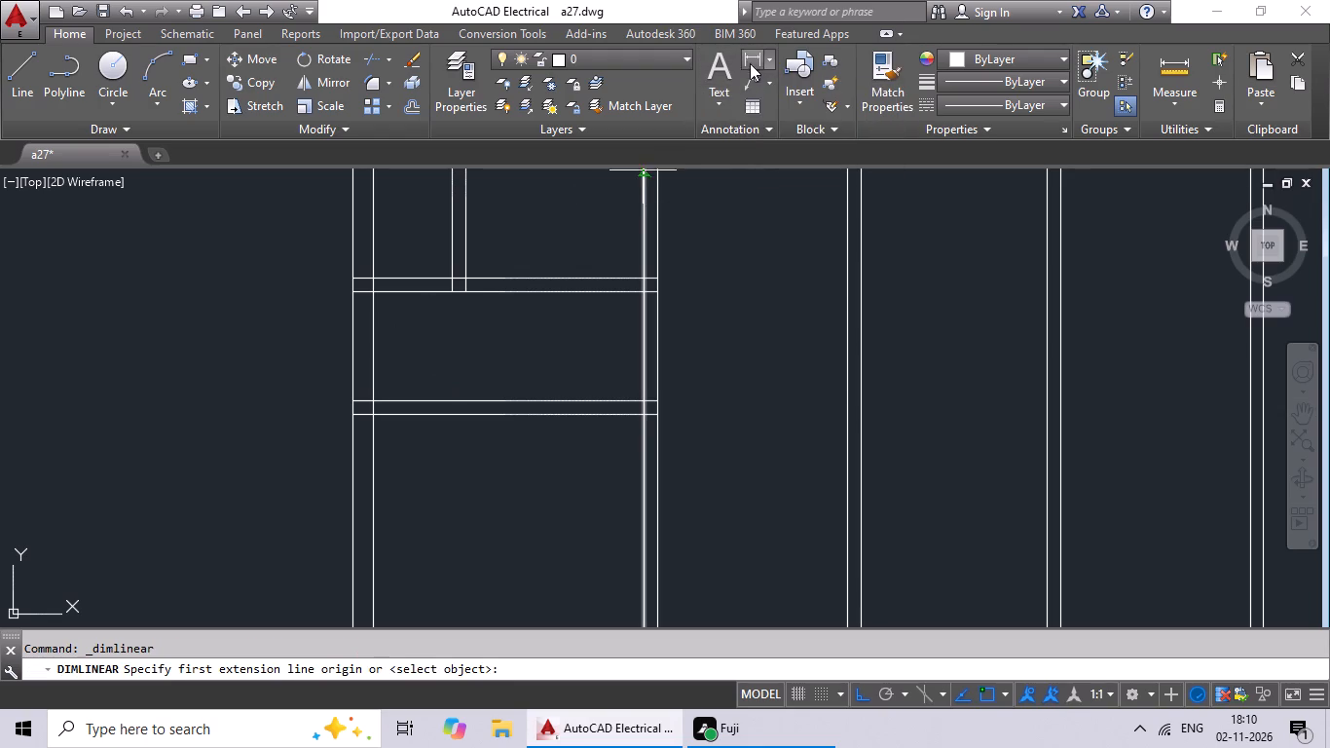
{"action": "left_click", "coordinate": [377, 357]}
{"action": "left_click_drag", "start_coordinate": [645, 368], "coordinate": [644, 351]}
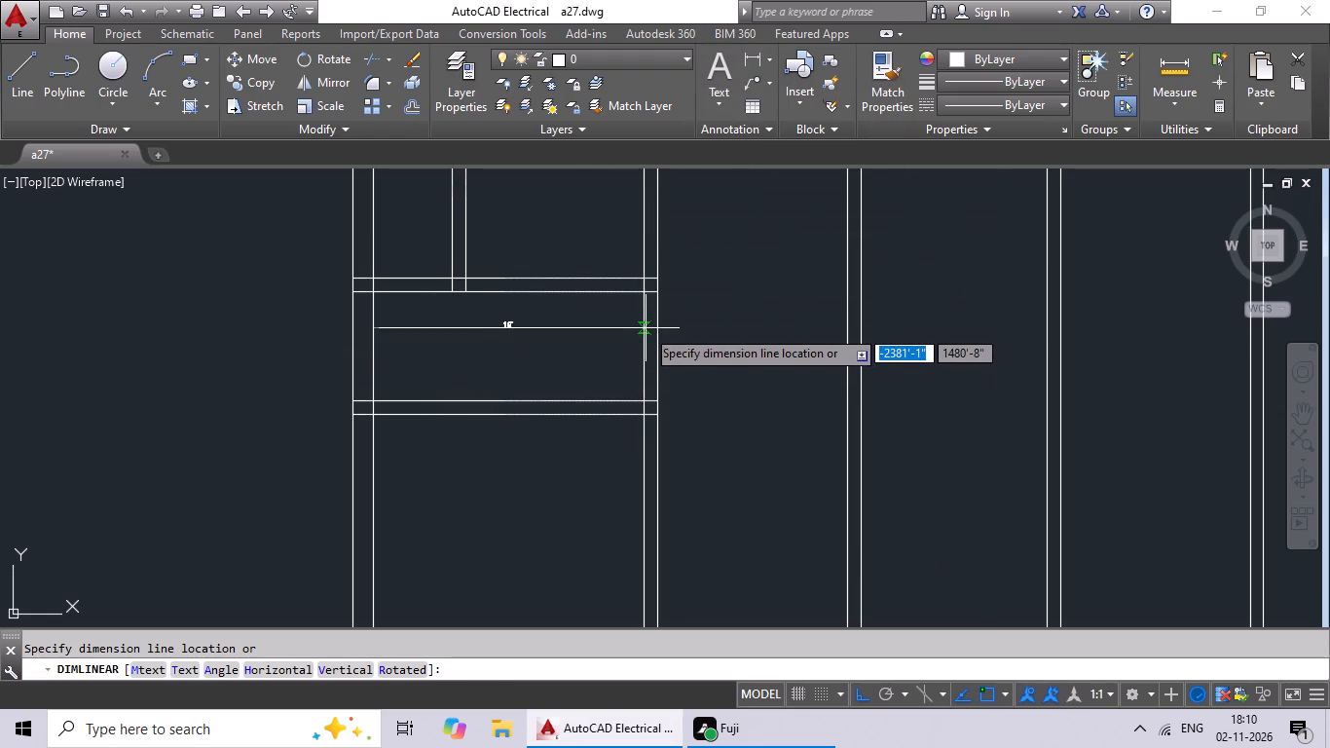
{"action": "scroll", "coordinate": [646, 328], "scroll_direction": "up", "scroll_amount": 1}
{"action": "scroll", "coordinate": [626, 375], "scroll_direction": "down", "scroll_amount": 2}
{"action": "key", "text": "Escape"}
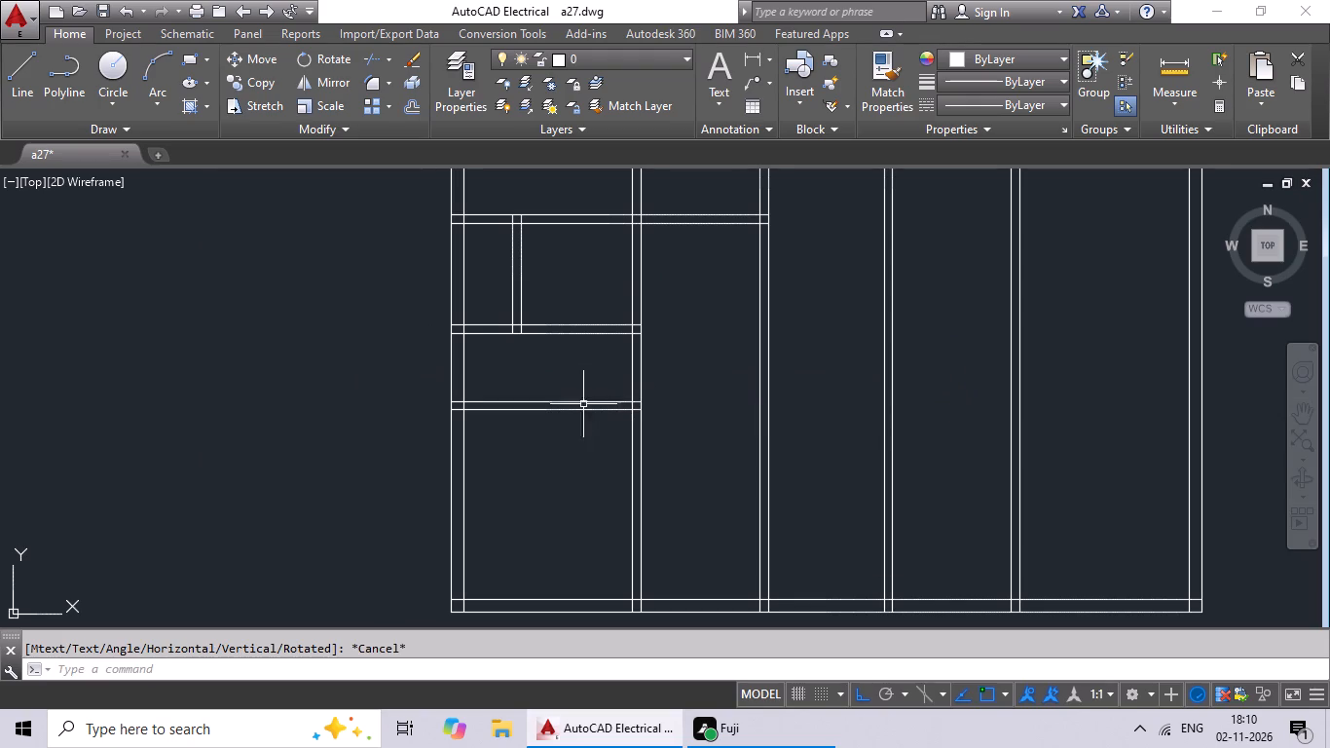
Examine the layout of the left bay around the fifth cross wall and down to the bottom outer wall.
{"action": "middle_click_drag", "start_coordinate": [550, 383], "coordinate": [587, 276]}
{"action": "scroll", "coordinate": [587, 276], "scroll_direction": "down", "scroll_amount": 1}
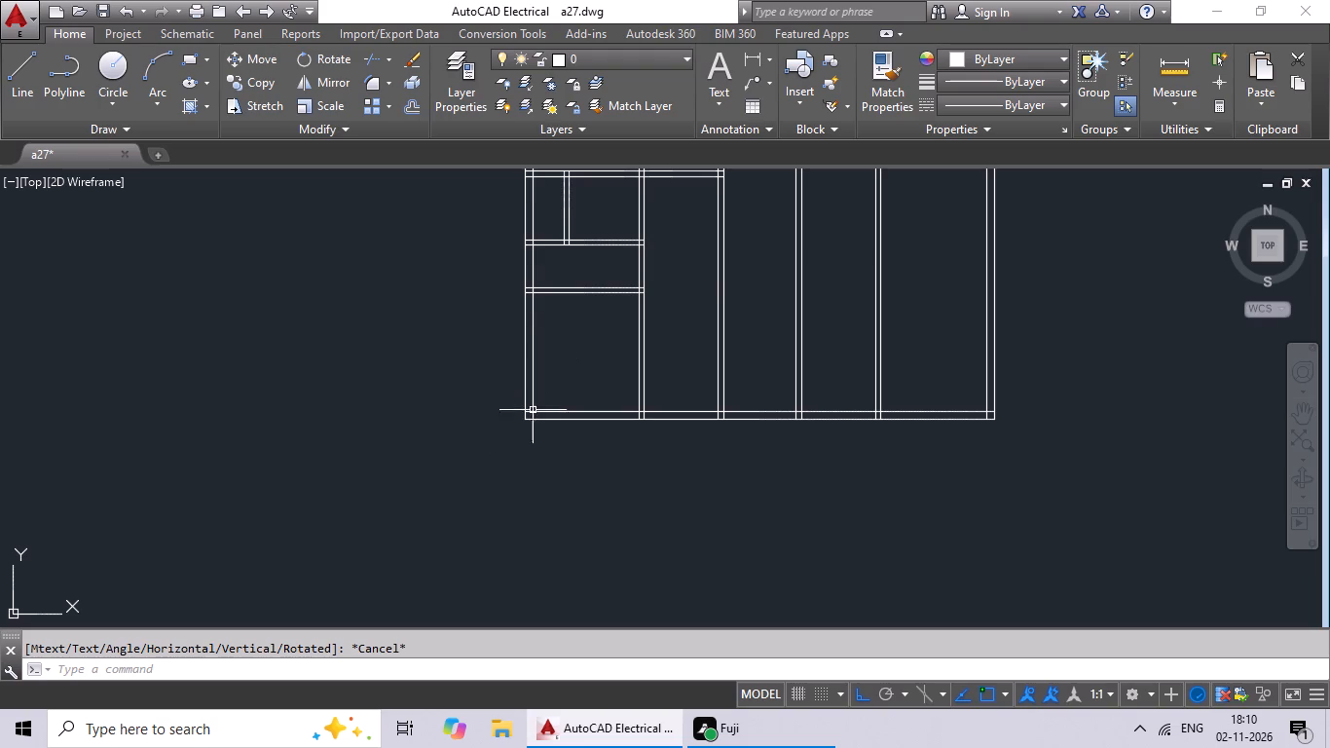
{"action": "scroll", "coordinate": [599, 331], "scroll_direction": "up", "scroll_amount": 2}
{"action": "middle_click_drag", "start_coordinate": [576, 351], "coordinate": [604, 362]}
{"action": "middle_click", "coordinate": [626, 371]}
{"action": "scroll", "coordinate": [629, 373], "scroll_direction": "down", "scroll_amount": 2}
{"action": "middle_click_drag", "start_coordinate": [630, 373], "coordinate": [571, 481]}
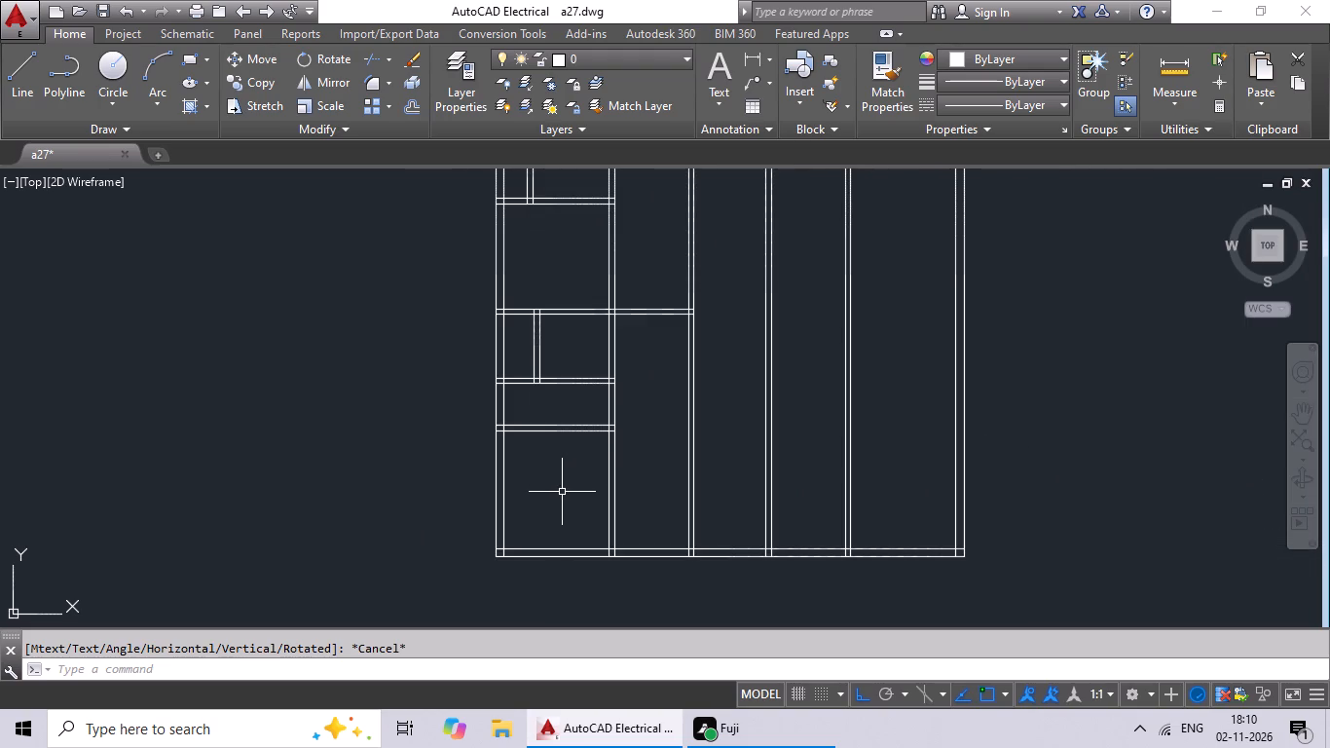
{"action": "middle_click", "coordinate": [565, 423]}
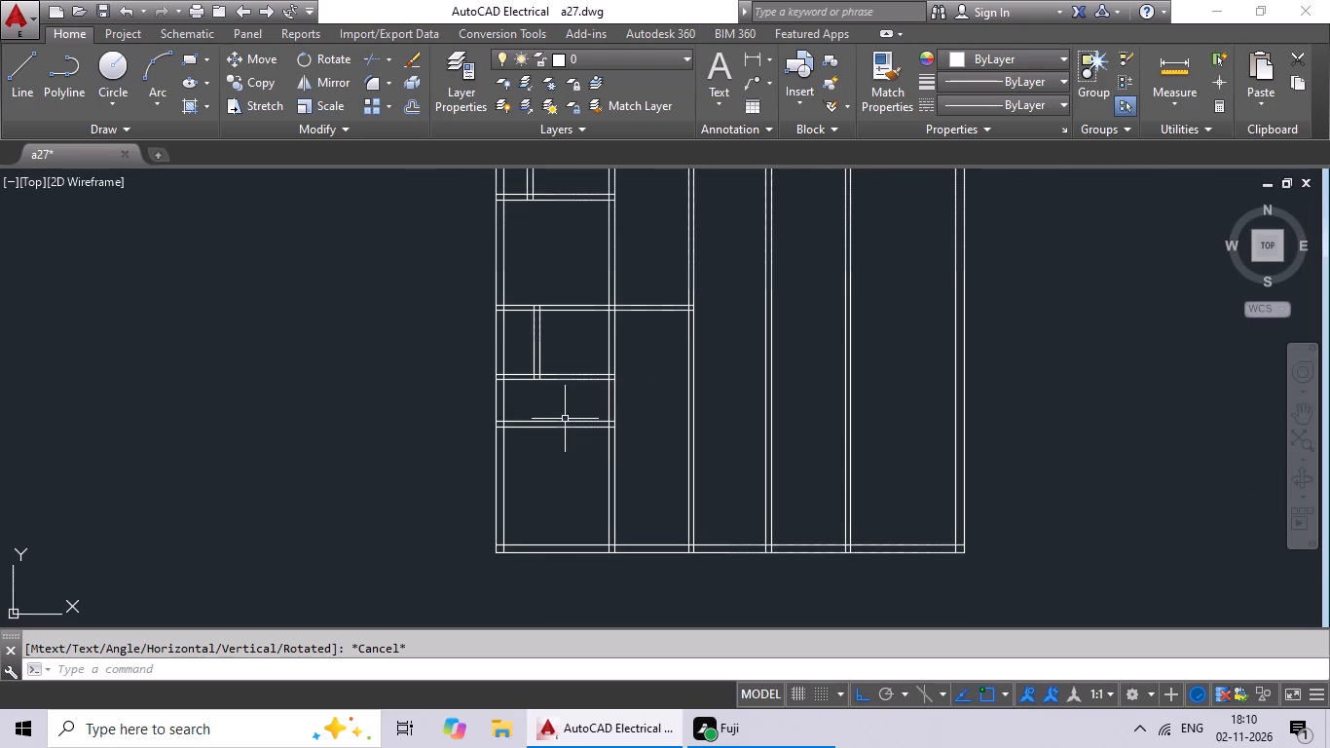
{"action": "scroll", "coordinate": [547, 449], "scroll_direction": "up", "scroll_amount": 3}
{"action": "scroll", "coordinate": [547, 450], "scroll_direction": "down", "scroll_amount": 1}
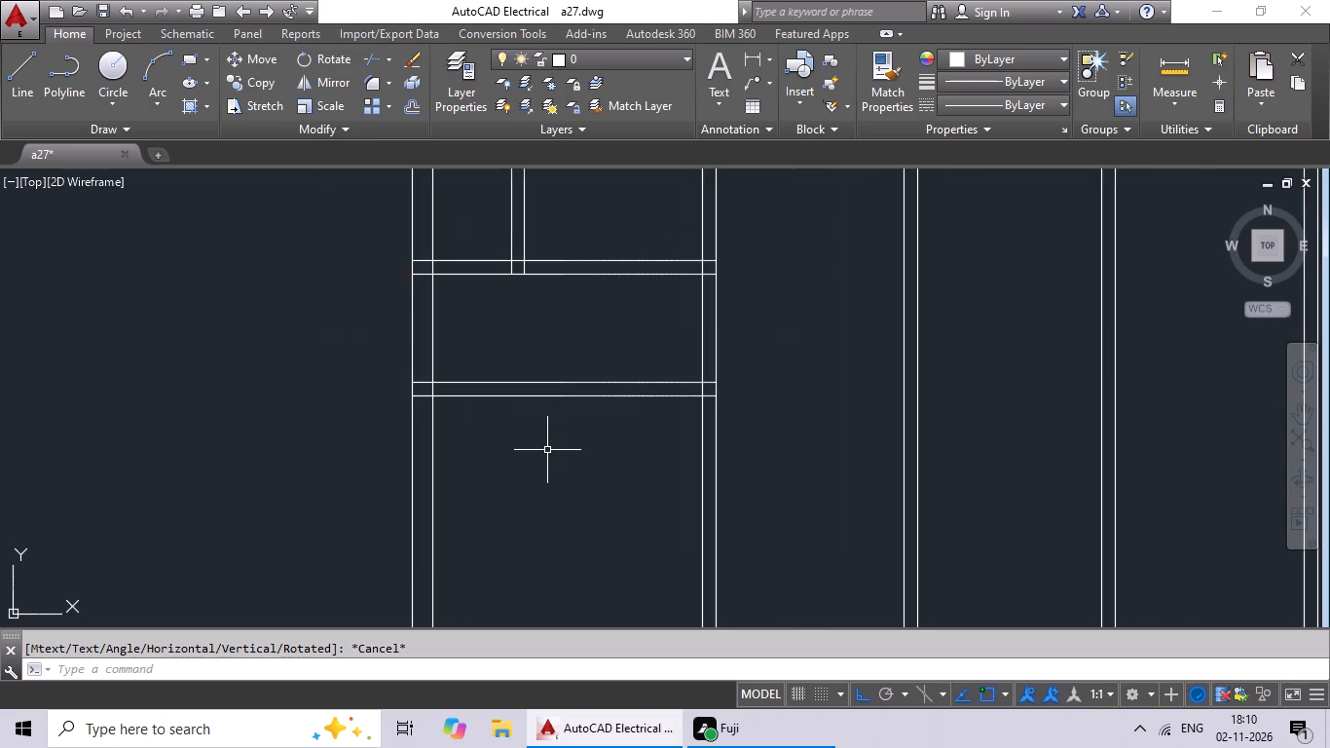
{"action": "middle_click_drag", "start_coordinate": [547, 450], "coordinate": [528, 473]}
{"action": "scroll", "coordinate": [532, 467], "scroll_direction": "down", "scroll_amount": 2}
{"action": "middle_click_drag", "start_coordinate": [508, 475], "coordinate": [397, 494]}
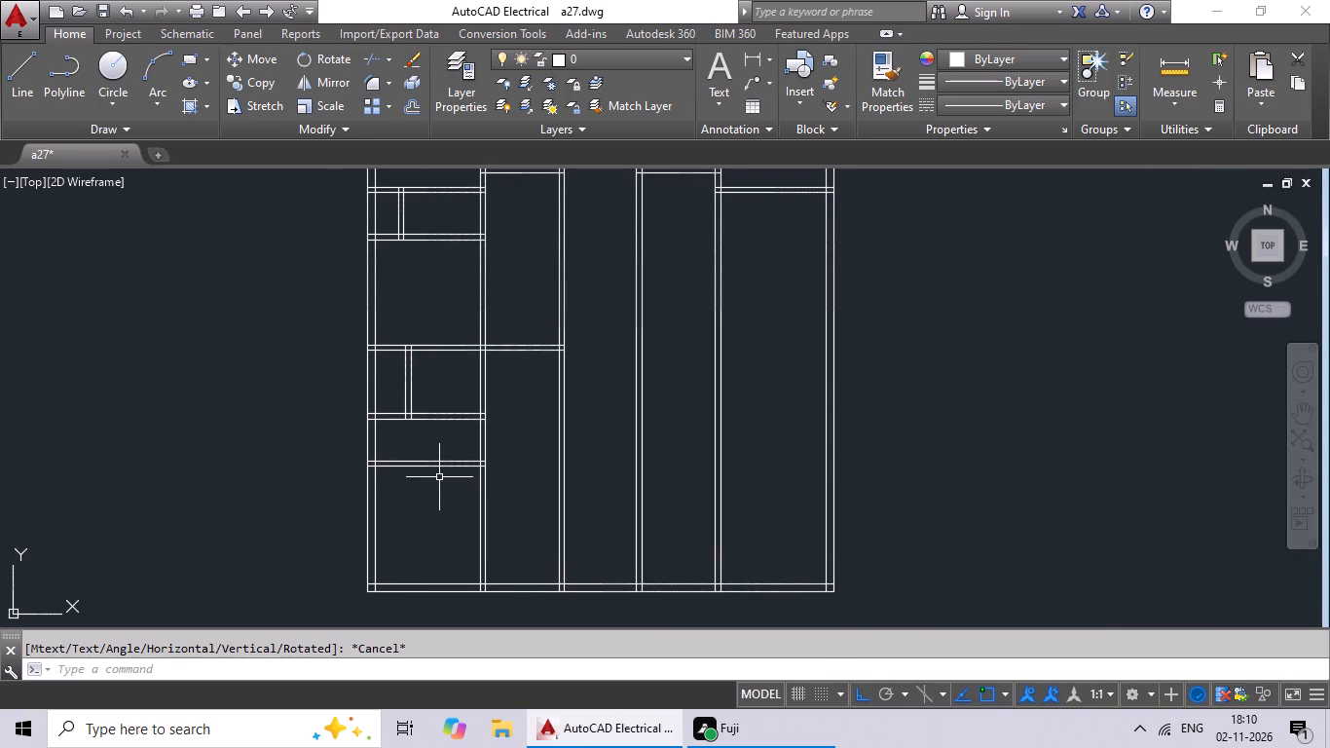
Extend the upper line of the fifth left-bay cross wall across all bays to the outer face of the east wall.
{"action": "key", "text": "Escape"}
{"action": "key", "text": "Escape"}
{"action": "key", "text": "e"}
{"action": "key", "text": "x"}
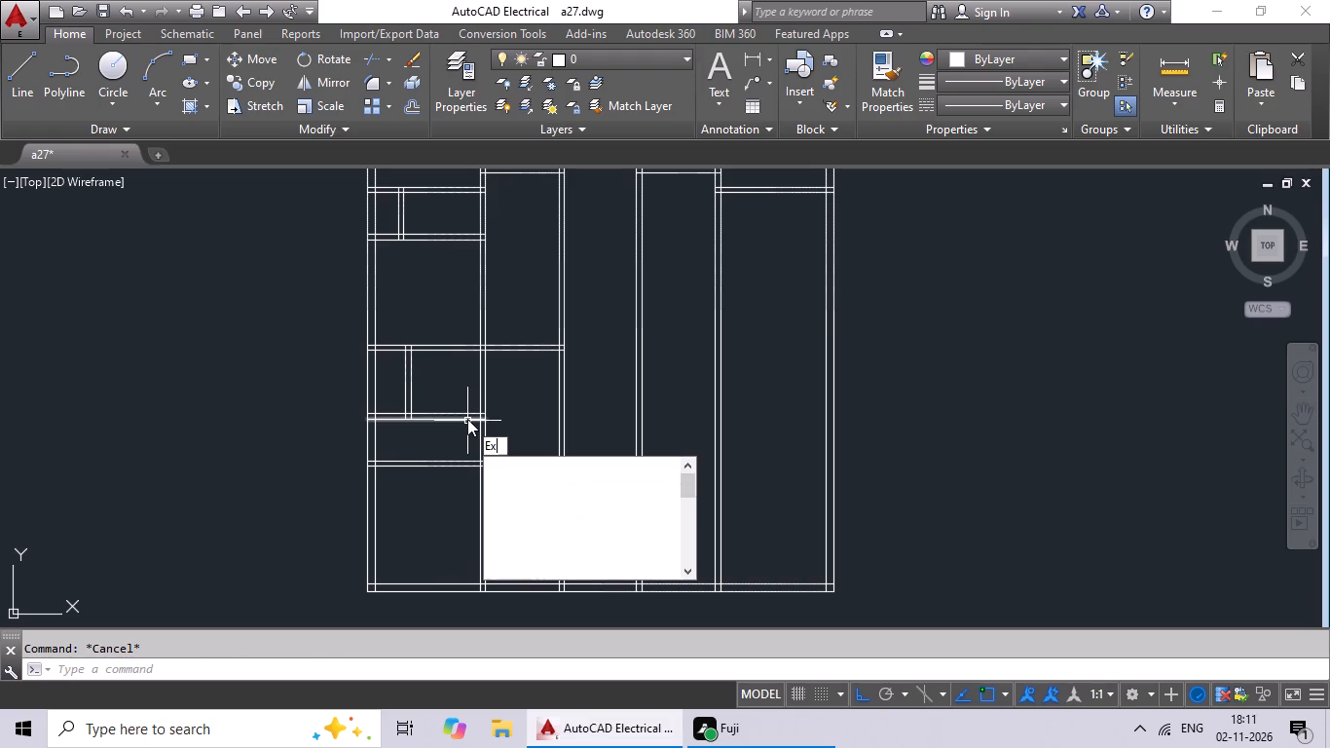
{"action": "key", "text": "space"}
{"action": "key", "text": "space"}
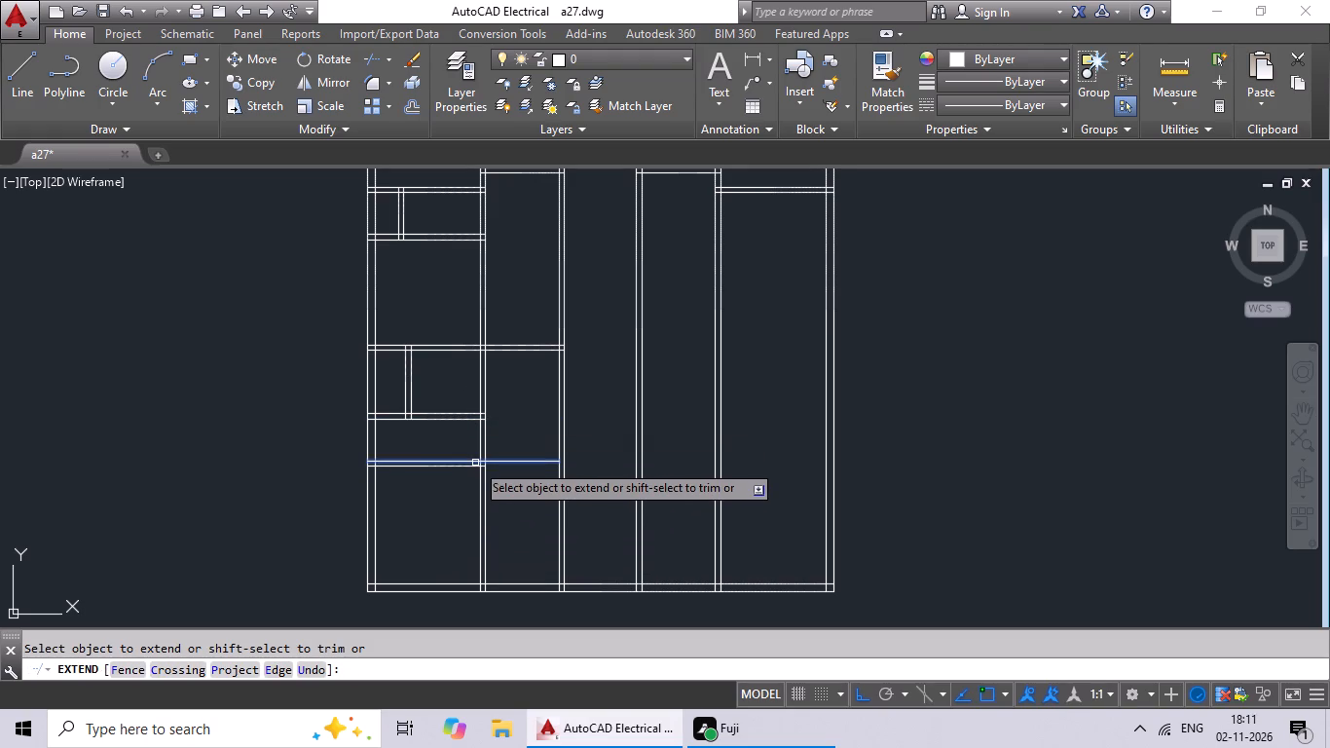
{"action": "left_click", "coordinate": [475, 462]}
{"action": "left_click_drag", "start_coordinate": [523, 463], "coordinate": [537, 463]}
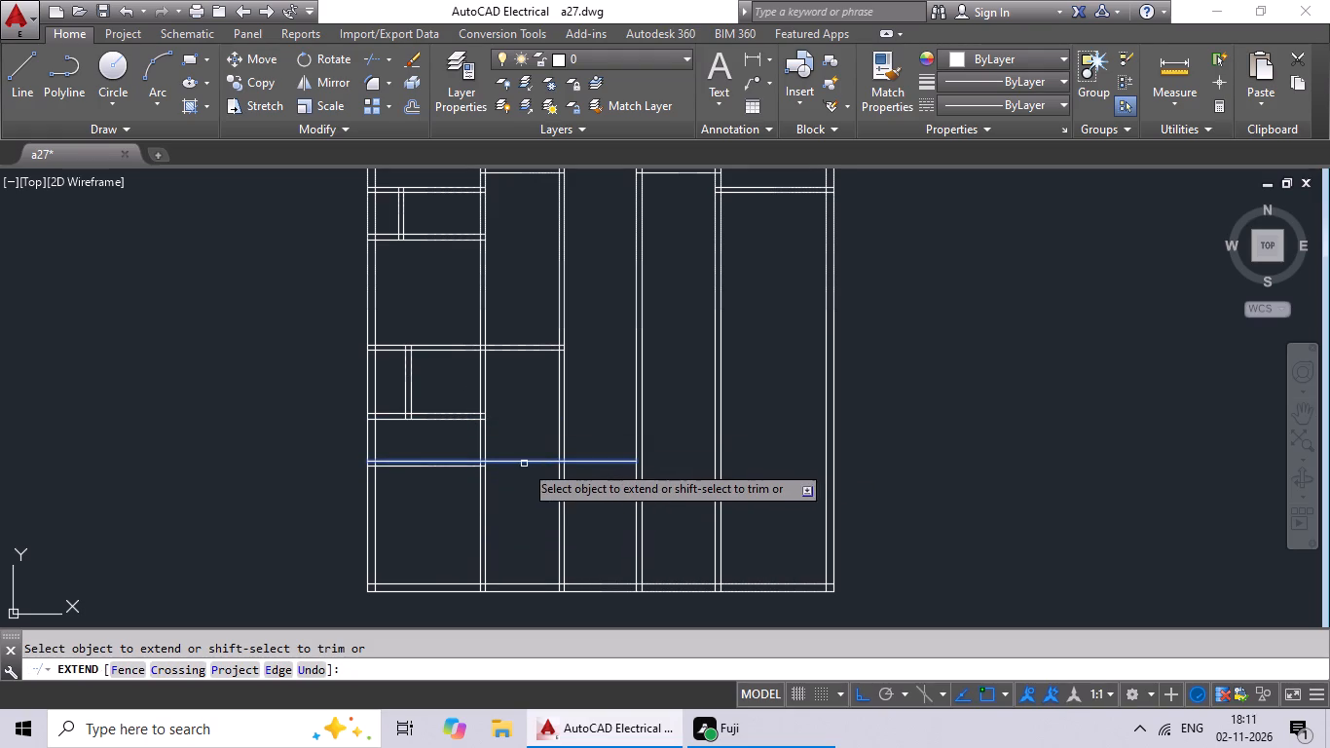
{"action": "left_click_drag", "start_coordinate": [523, 464], "coordinate": [535, 466]}
{"action": "left_click_drag", "start_coordinate": [591, 460], "coordinate": [616, 463]}
{"action": "left_click_drag", "start_coordinate": [624, 463], "coordinate": [654, 456]}
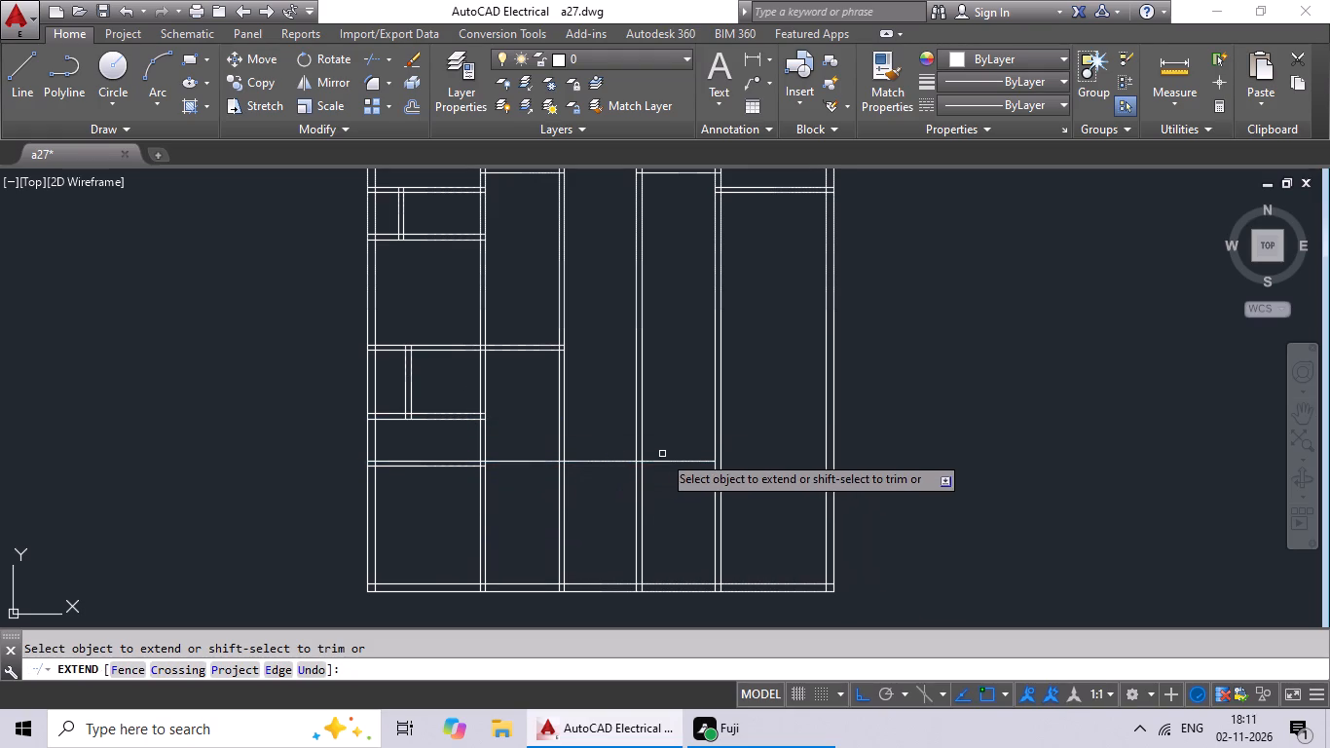
{"action": "left_click_drag", "start_coordinate": [679, 459], "coordinate": [697, 457]}
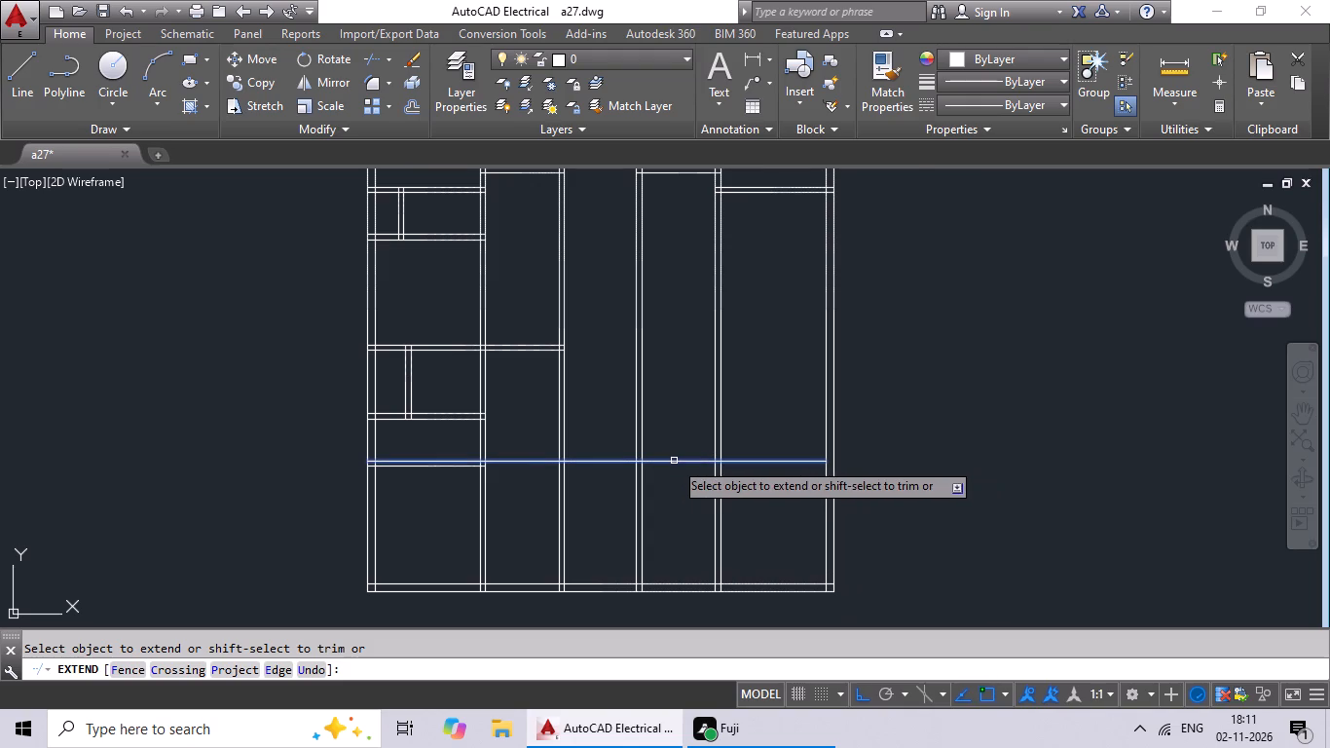
{"action": "left_click_drag", "start_coordinate": [674, 461], "coordinate": [683, 461]}
{"action": "left_click", "coordinate": [729, 460]}
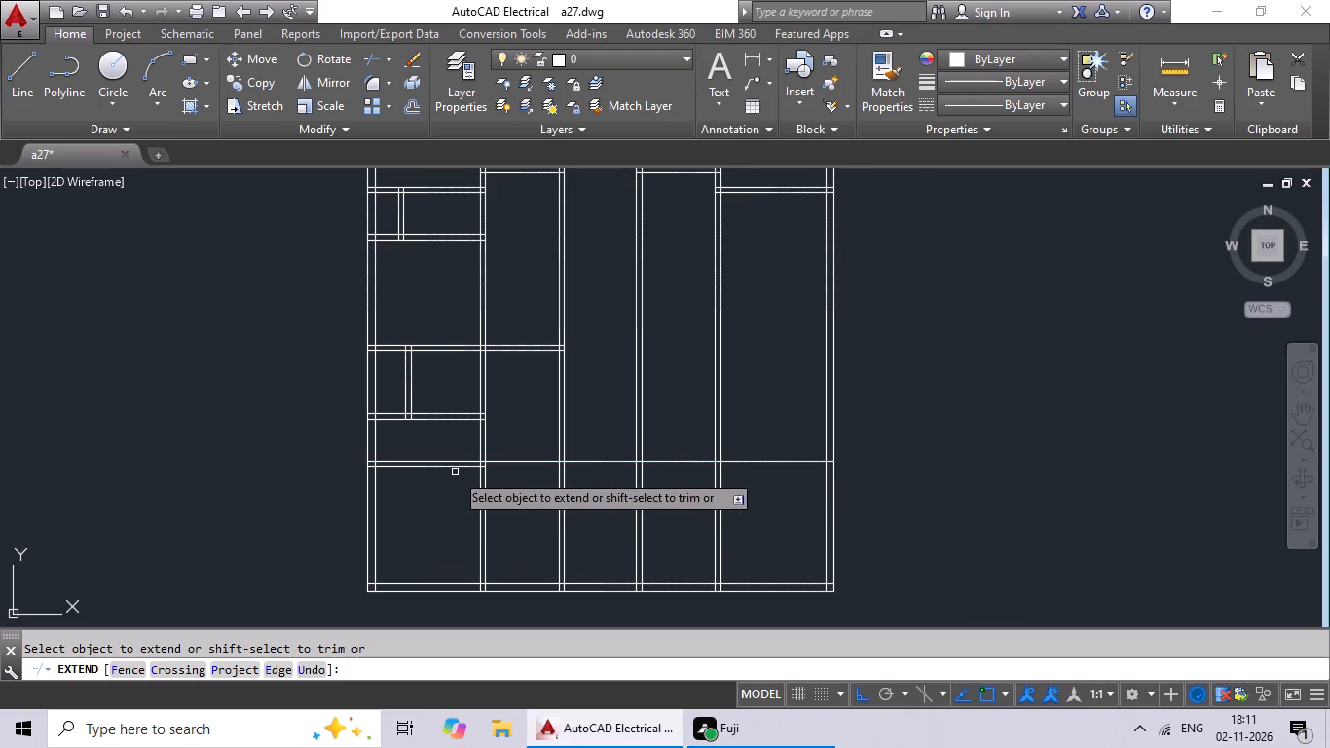
Extend the lower line of the fifth cross wall across all bays to the outer face of the east wall.
{"action": "left_click_drag", "start_coordinate": [464, 467], "coordinate": [479, 467]}
{"action": "left_click", "coordinate": [525, 467]}
{"action": "left_click", "coordinate": [539, 467]}
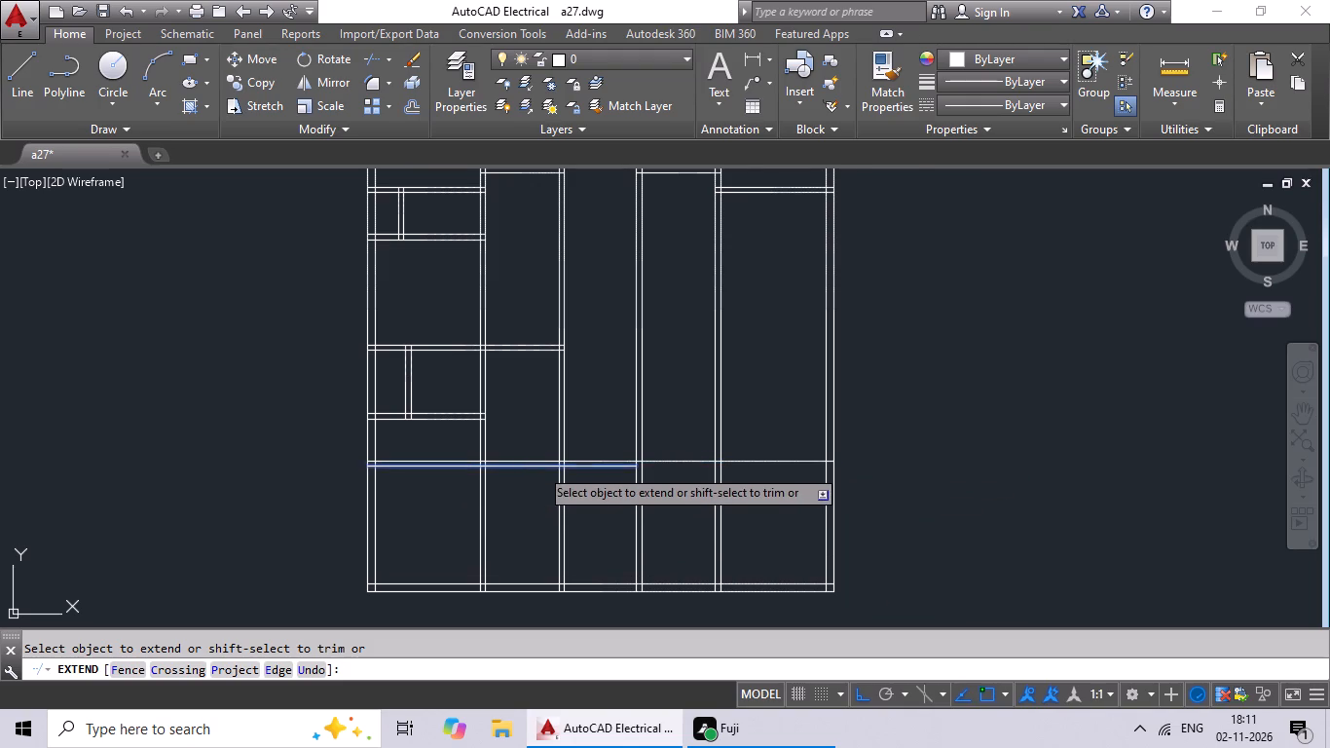
{"action": "left_click", "coordinate": [570, 465]}
{"action": "left_click_drag", "start_coordinate": [588, 466], "coordinate": [618, 466]}
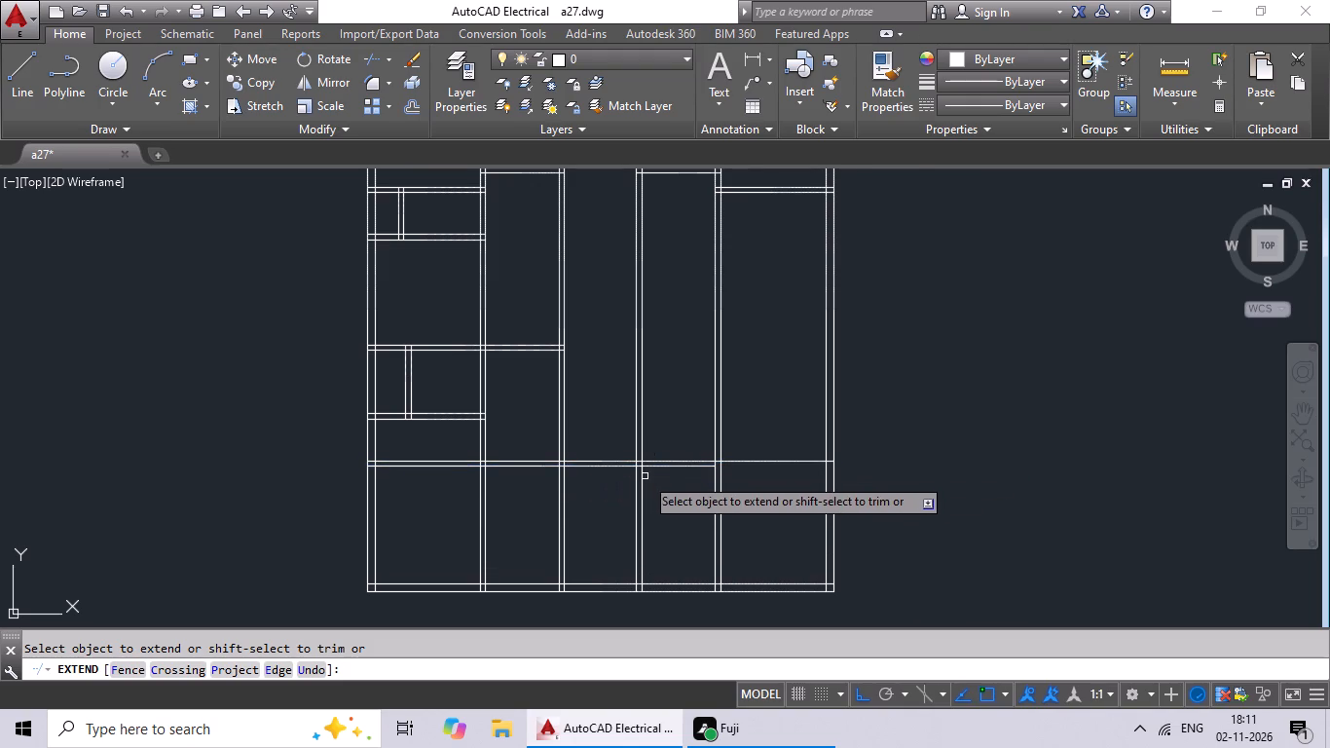
{"action": "left_click", "coordinate": [680, 467]}
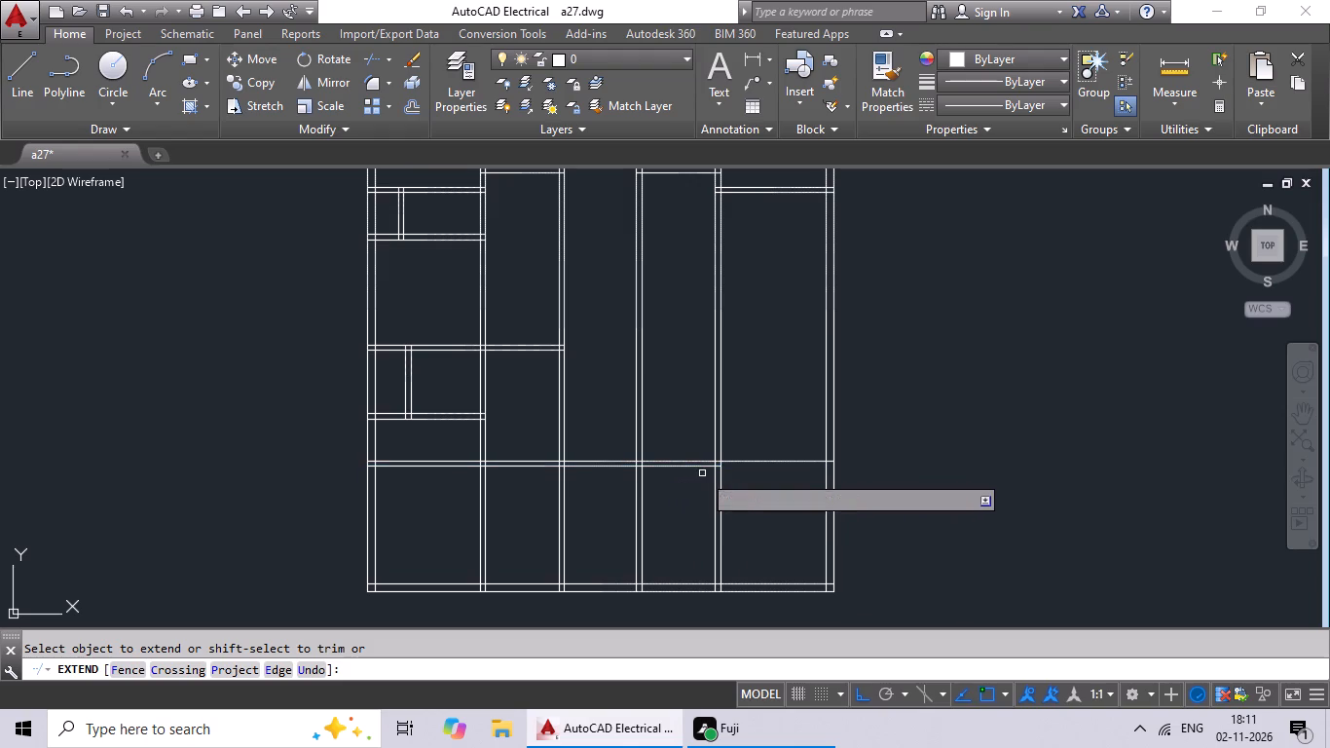
{"action": "left_click", "coordinate": [689, 467]}
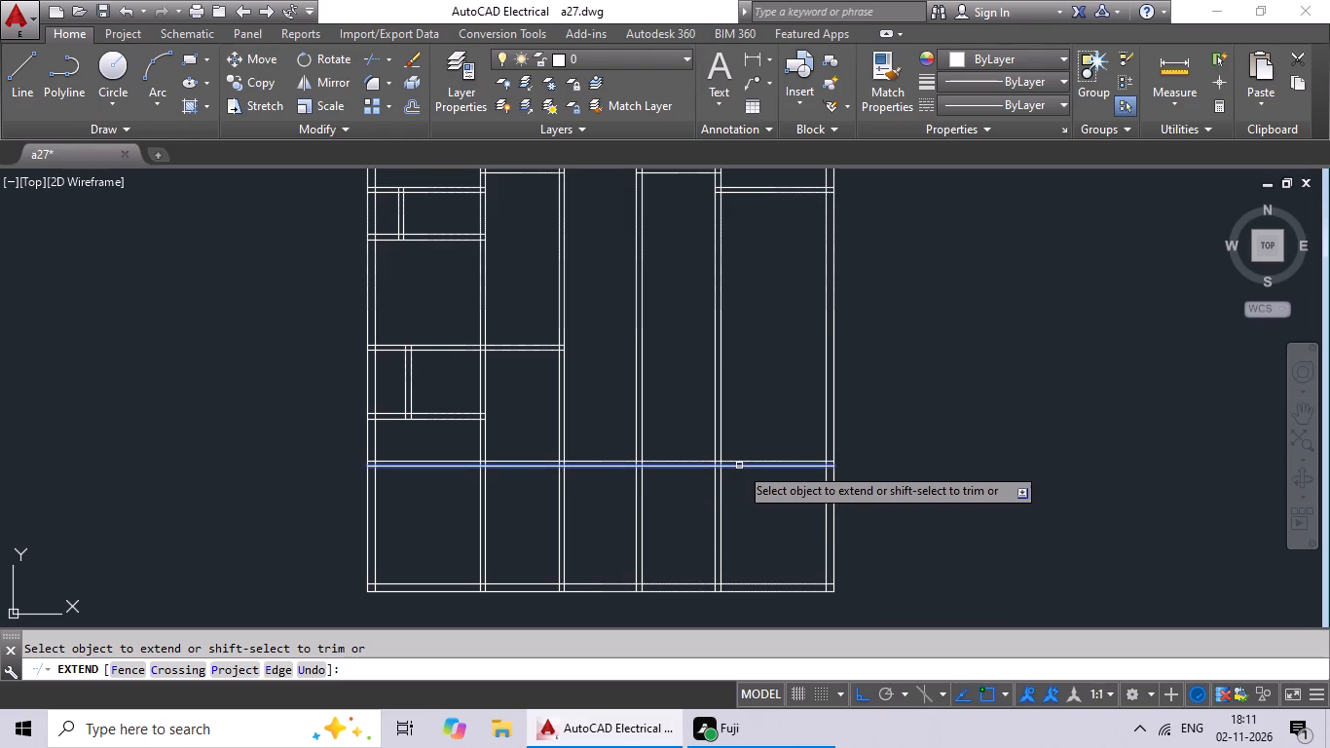
{"action": "left_click", "coordinate": [739, 467]}
{"action": "scroll", "coordinate": [636, 513], "scroll_direction": "up", "scroll_amount": 2}
{"action": "scroll", "coordinate": [637, 505], "scroll_direction": "down", "scroll_amount": 2}
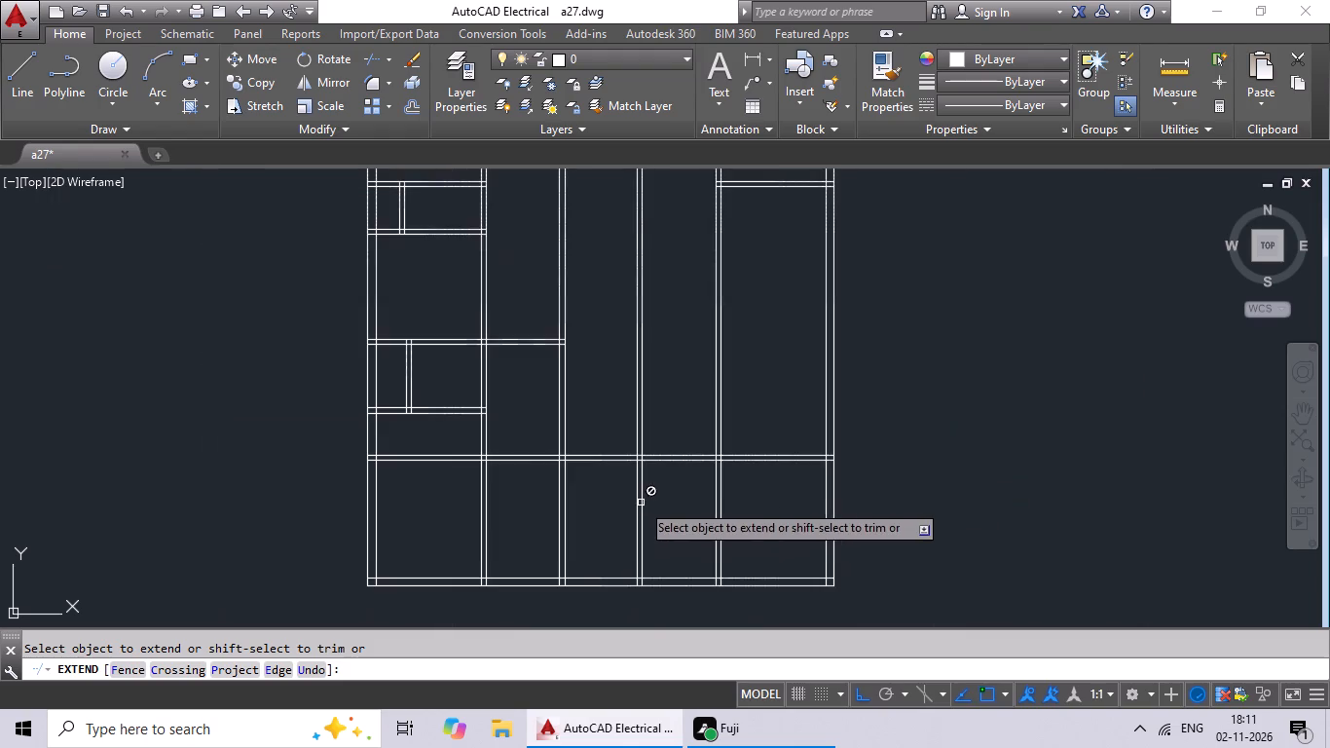
{"action": "middle_click_drag", "start_coordinate": [642, 505], "coordinate": [667, 437]}
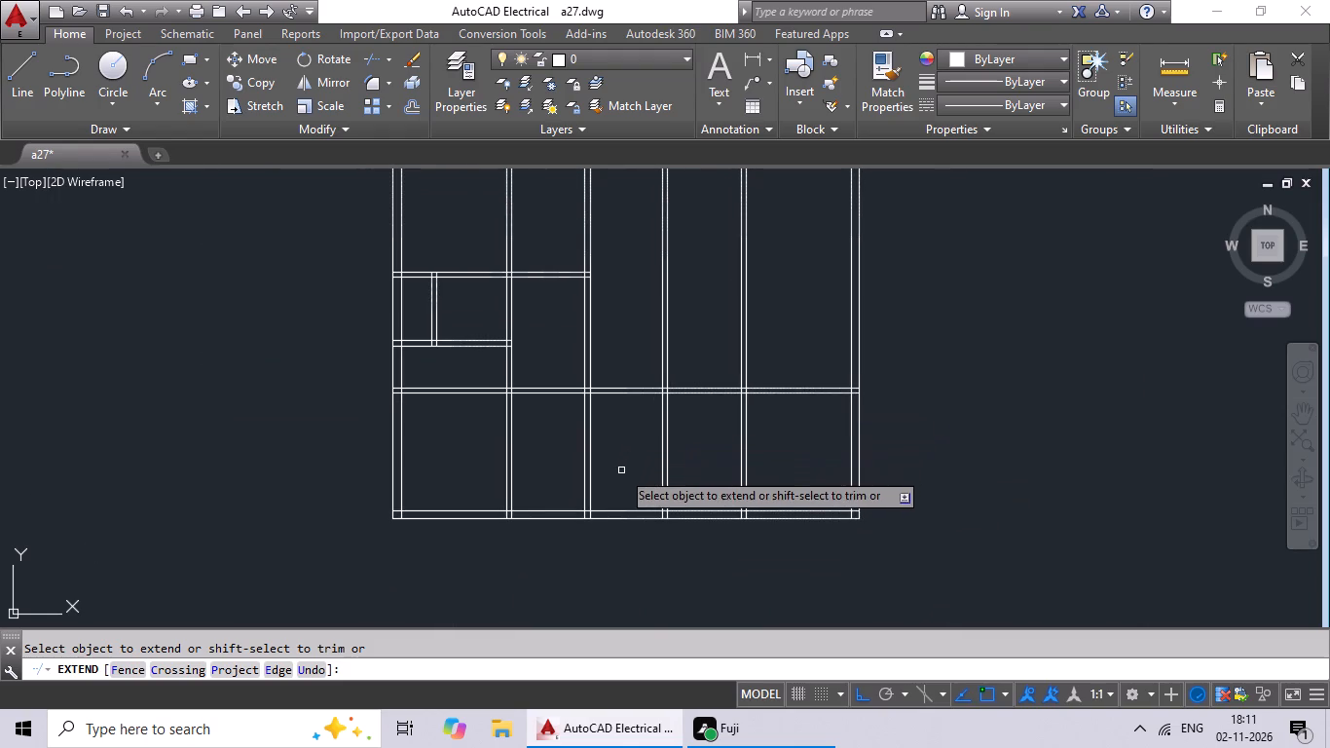
{"action": "scroll", "coordinate": [620, 458], "scroll_direction": "up", "scroll_amount": 1}
{"action": "scroll", "coordinate": [620, 451], "scroll_direction": "down", "scroll_amount": 2}
{"action": "middle_click_drag", "start_coordinate": [626, 422], "coordinate": [532, 408]}
{"action": "scroll", "coordinate": [540, 402], "scroll_direction": "down", "scroll_amount": 1}
{"action": "key", "text": "Escape"}
{"action": "key", "text": "Escape"}
{"action": "key", "text": "Escape"}
Examine the floor plan around the cross wall that spans all the bays.
{"action": "scroll", "coordinate": [536, 415], "scroll_direction": "up", "scroll_amount": 1}
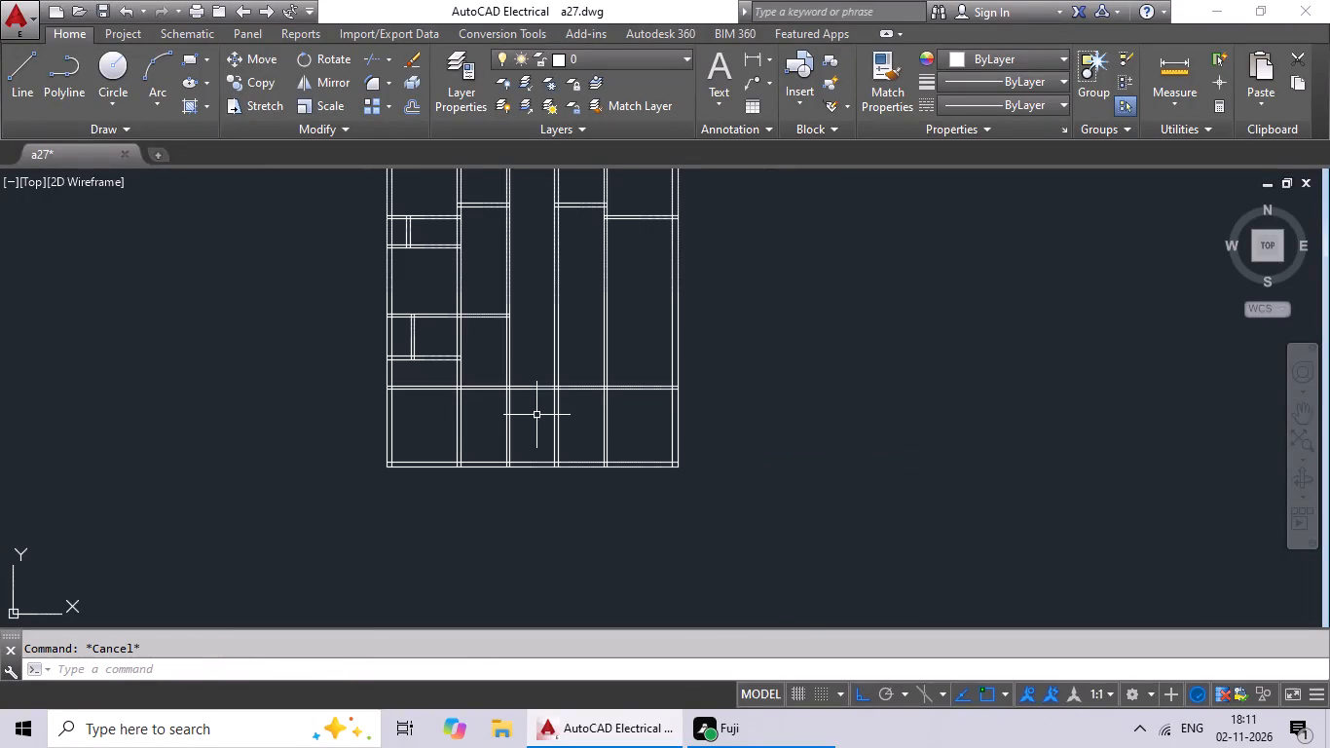
{"action": "middle_click_drag", "start_coordinate": [538, 409], "coordinate": [506, 446]}
{"action": "middle_click_drag", "start_coordinate": [522, 448], "coordinate": [553, 387]}
{"action": "key", "text": "Escape"}
{"action": "key", "text": "Escape"}
{"action": "key", "text": "Escape"}
{"action": "key", "text": "Escape"}
{"action": "key", "text": "Escape"}
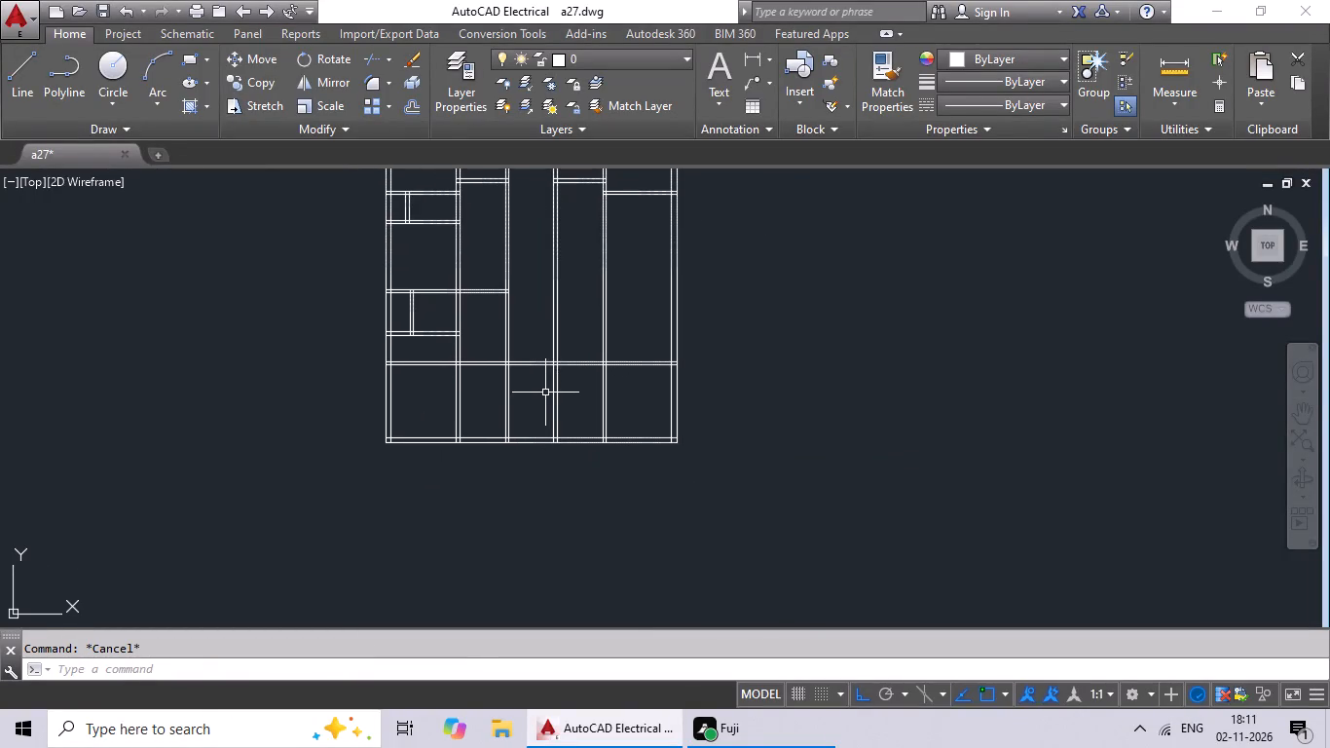
{"action": "scroll", "coordinate": [555, 387], "scroll_direction": "down", "scroll_amount": 1}
{"action": "middle_click_drag", "start_coordinate": [555, 386], "coordinate": [528, 413]}
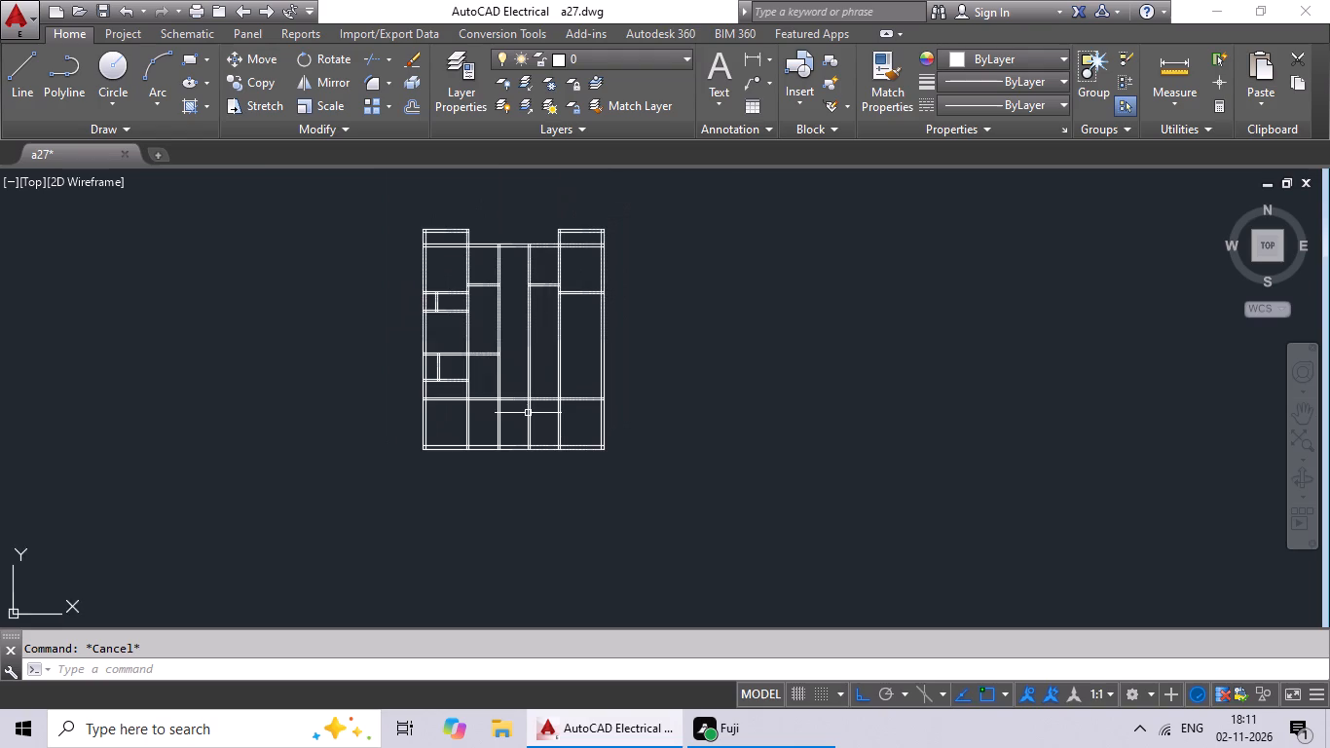
{"action": "scroll", "coordinate": [529, 414], "scroll_direction": "up", "scroll_amount": 2}
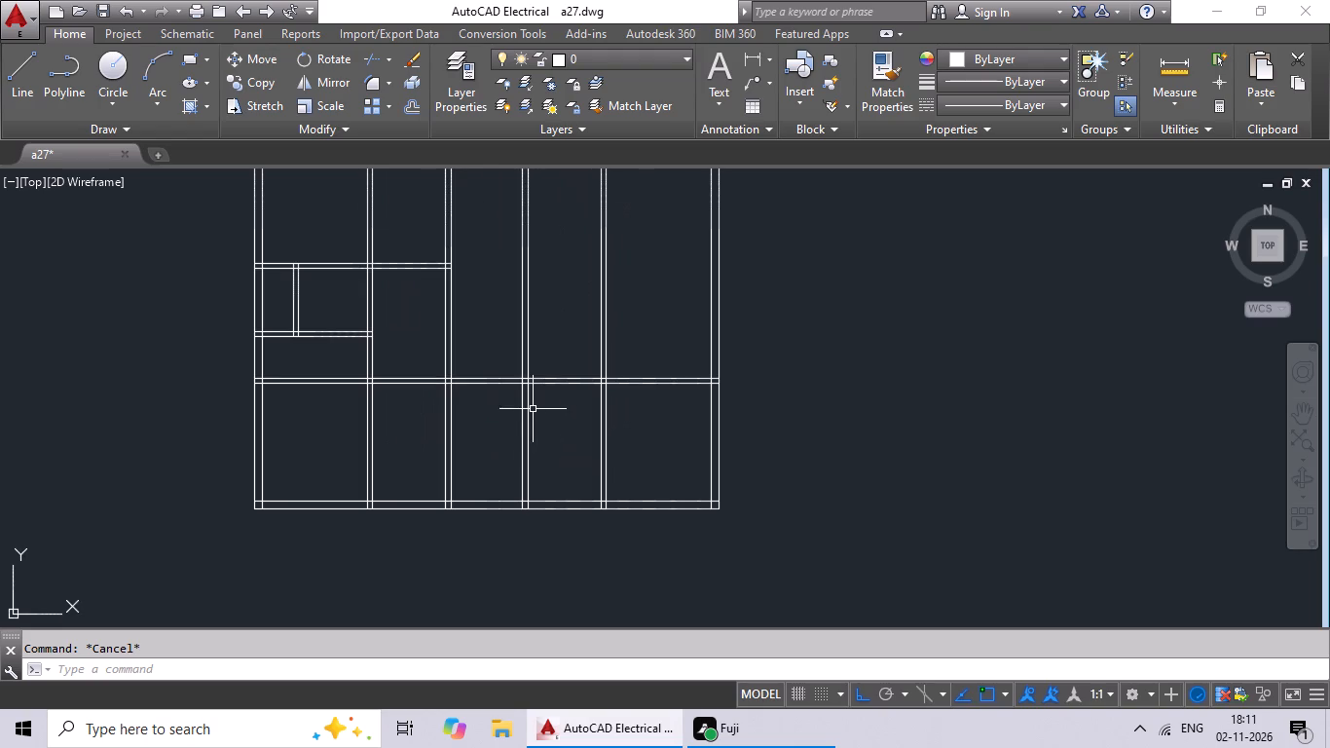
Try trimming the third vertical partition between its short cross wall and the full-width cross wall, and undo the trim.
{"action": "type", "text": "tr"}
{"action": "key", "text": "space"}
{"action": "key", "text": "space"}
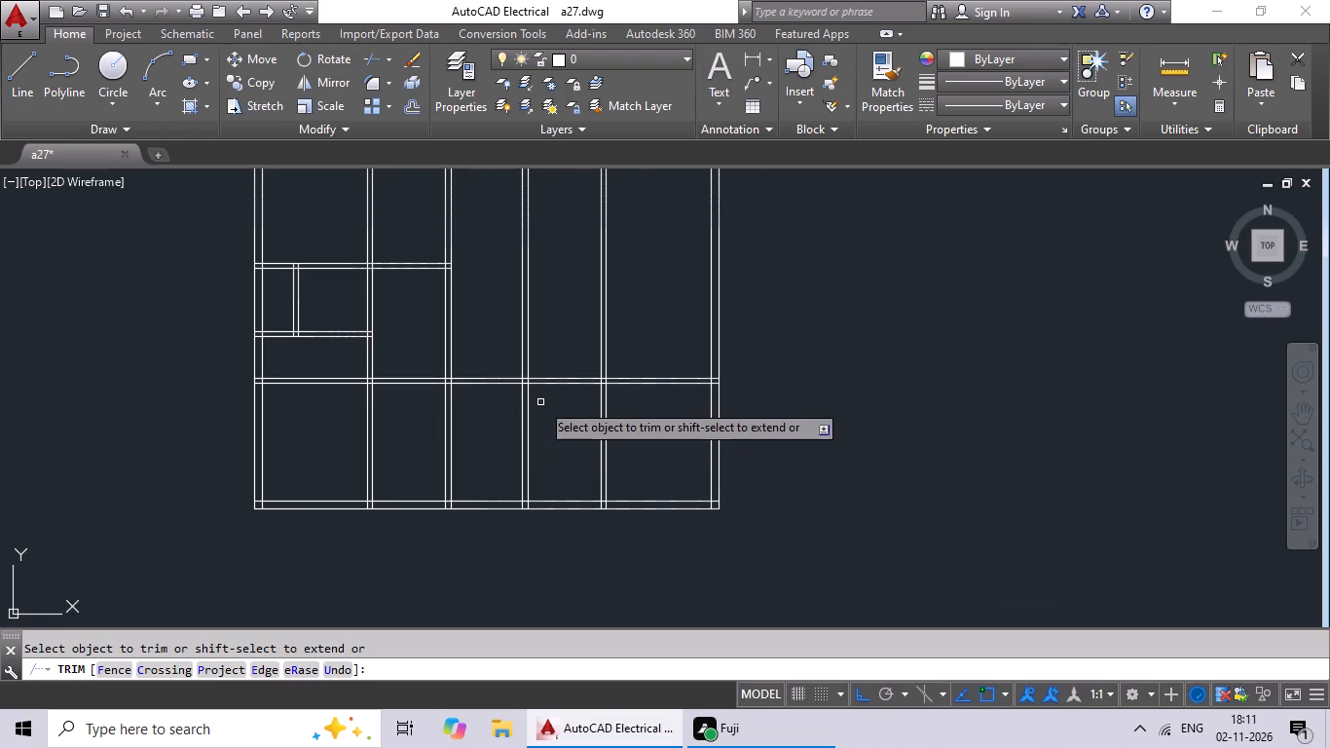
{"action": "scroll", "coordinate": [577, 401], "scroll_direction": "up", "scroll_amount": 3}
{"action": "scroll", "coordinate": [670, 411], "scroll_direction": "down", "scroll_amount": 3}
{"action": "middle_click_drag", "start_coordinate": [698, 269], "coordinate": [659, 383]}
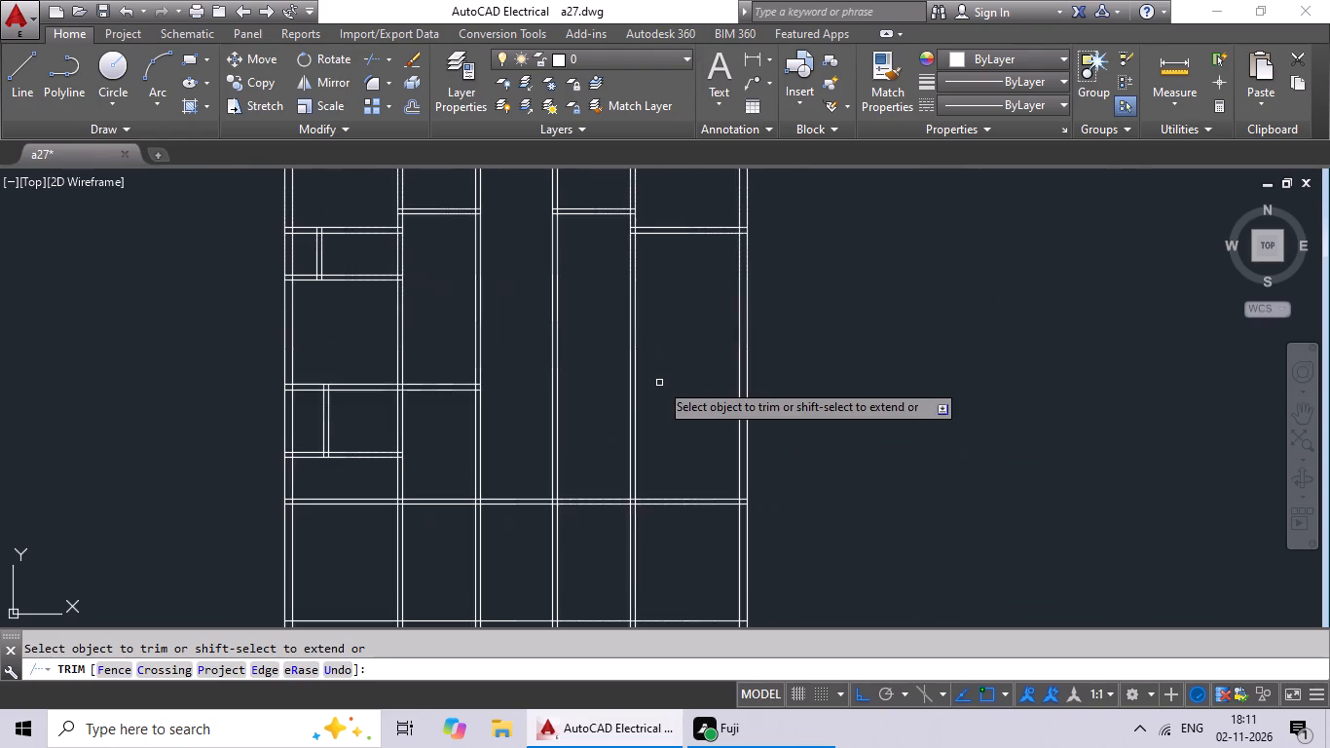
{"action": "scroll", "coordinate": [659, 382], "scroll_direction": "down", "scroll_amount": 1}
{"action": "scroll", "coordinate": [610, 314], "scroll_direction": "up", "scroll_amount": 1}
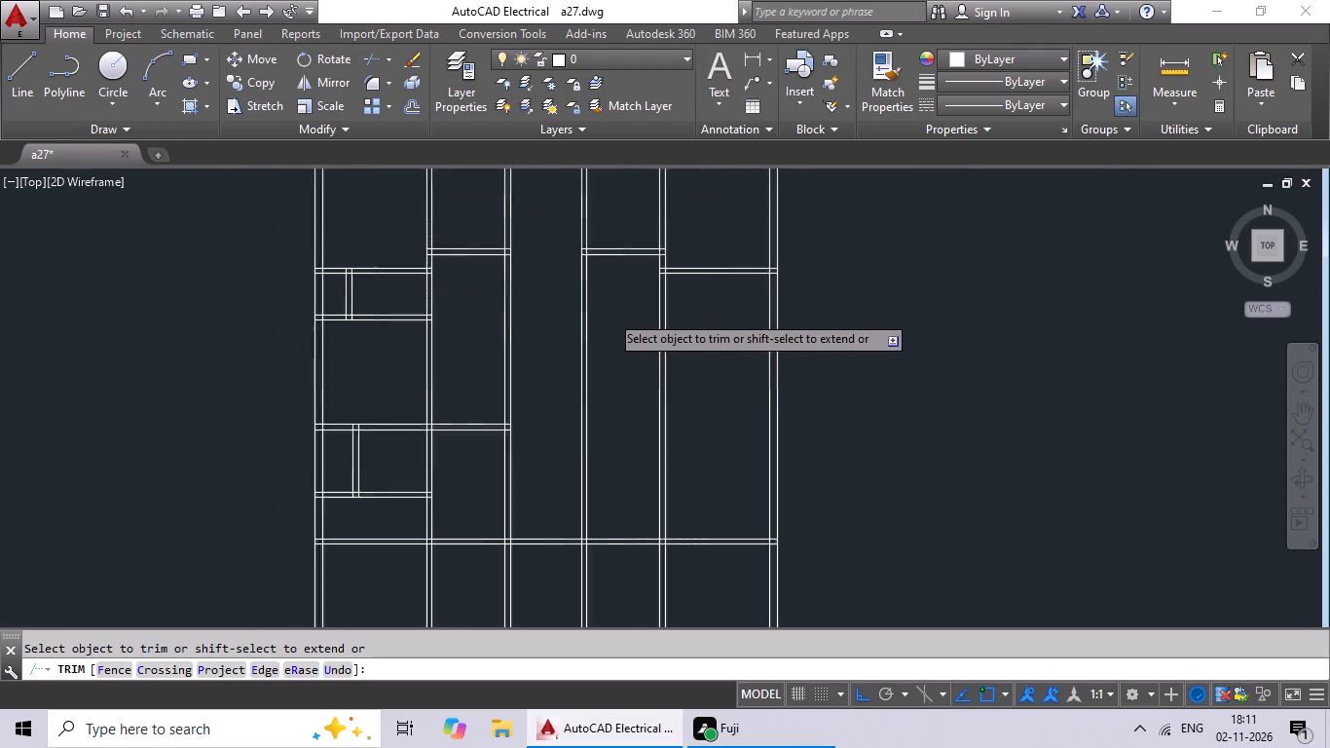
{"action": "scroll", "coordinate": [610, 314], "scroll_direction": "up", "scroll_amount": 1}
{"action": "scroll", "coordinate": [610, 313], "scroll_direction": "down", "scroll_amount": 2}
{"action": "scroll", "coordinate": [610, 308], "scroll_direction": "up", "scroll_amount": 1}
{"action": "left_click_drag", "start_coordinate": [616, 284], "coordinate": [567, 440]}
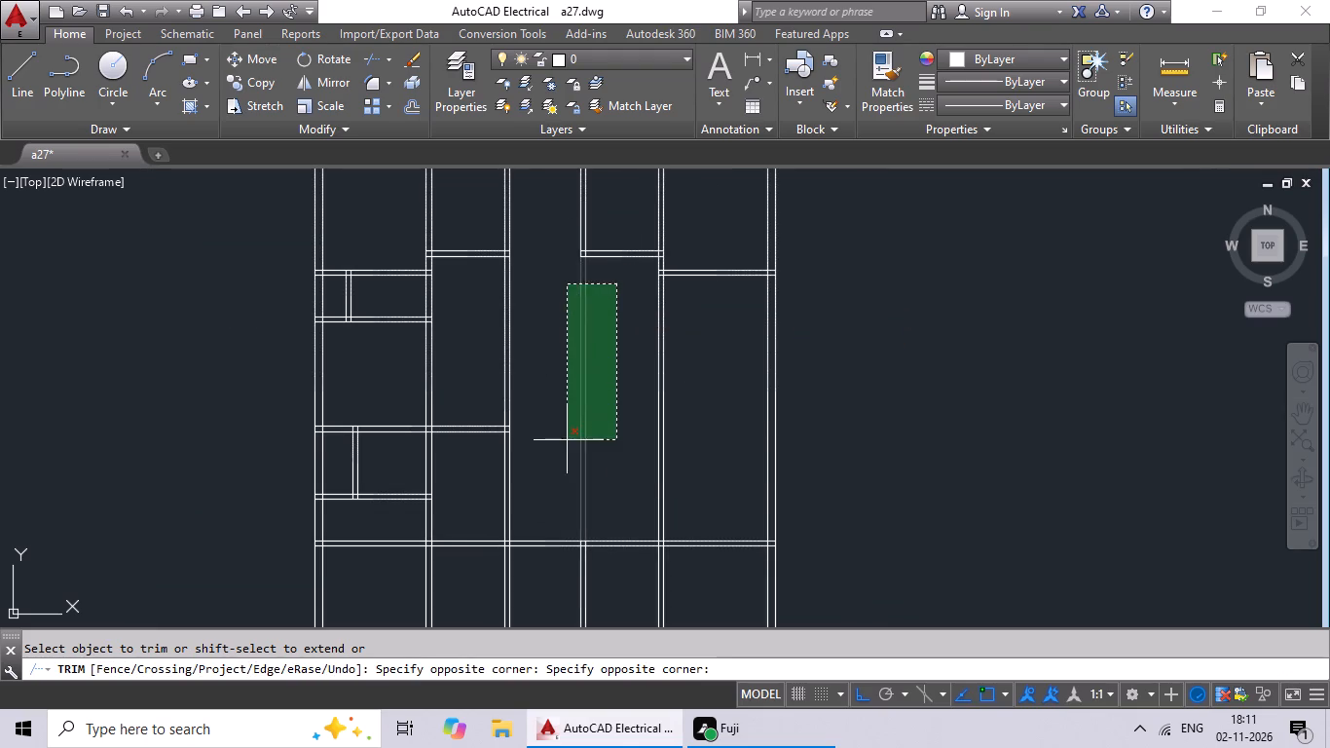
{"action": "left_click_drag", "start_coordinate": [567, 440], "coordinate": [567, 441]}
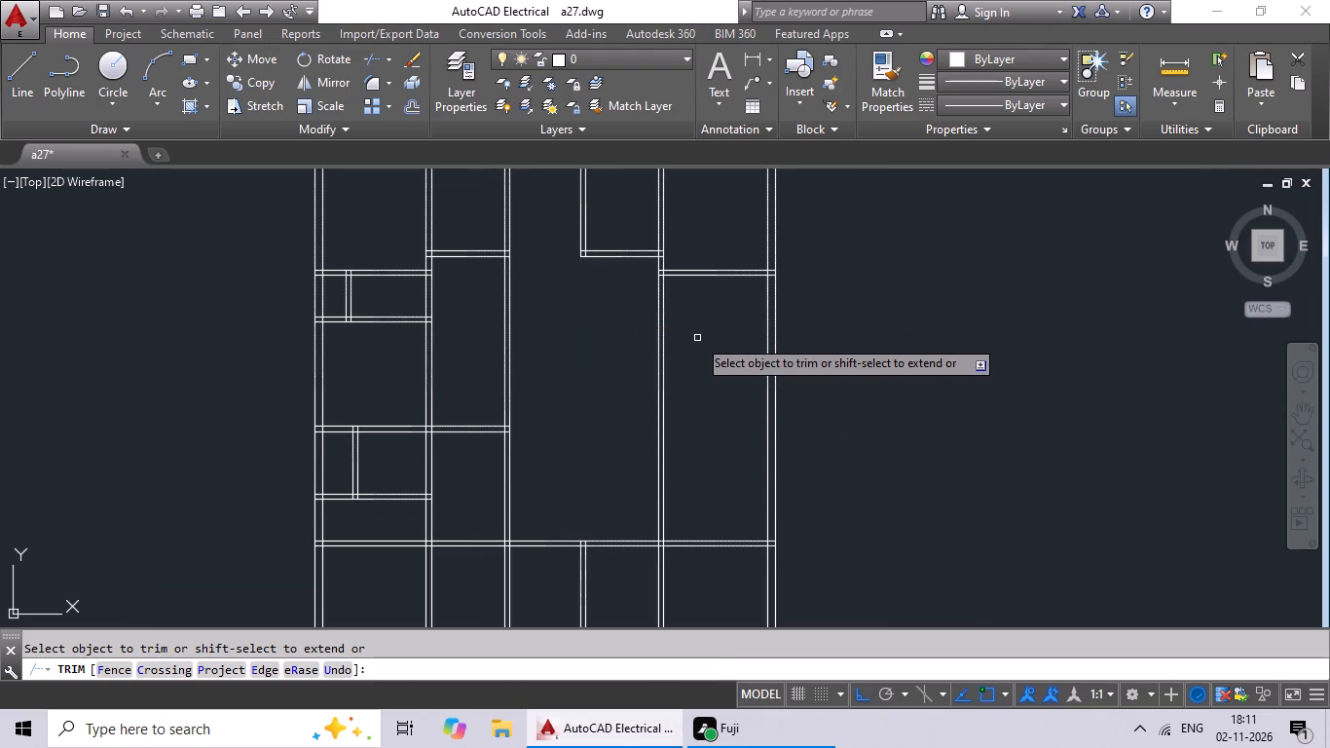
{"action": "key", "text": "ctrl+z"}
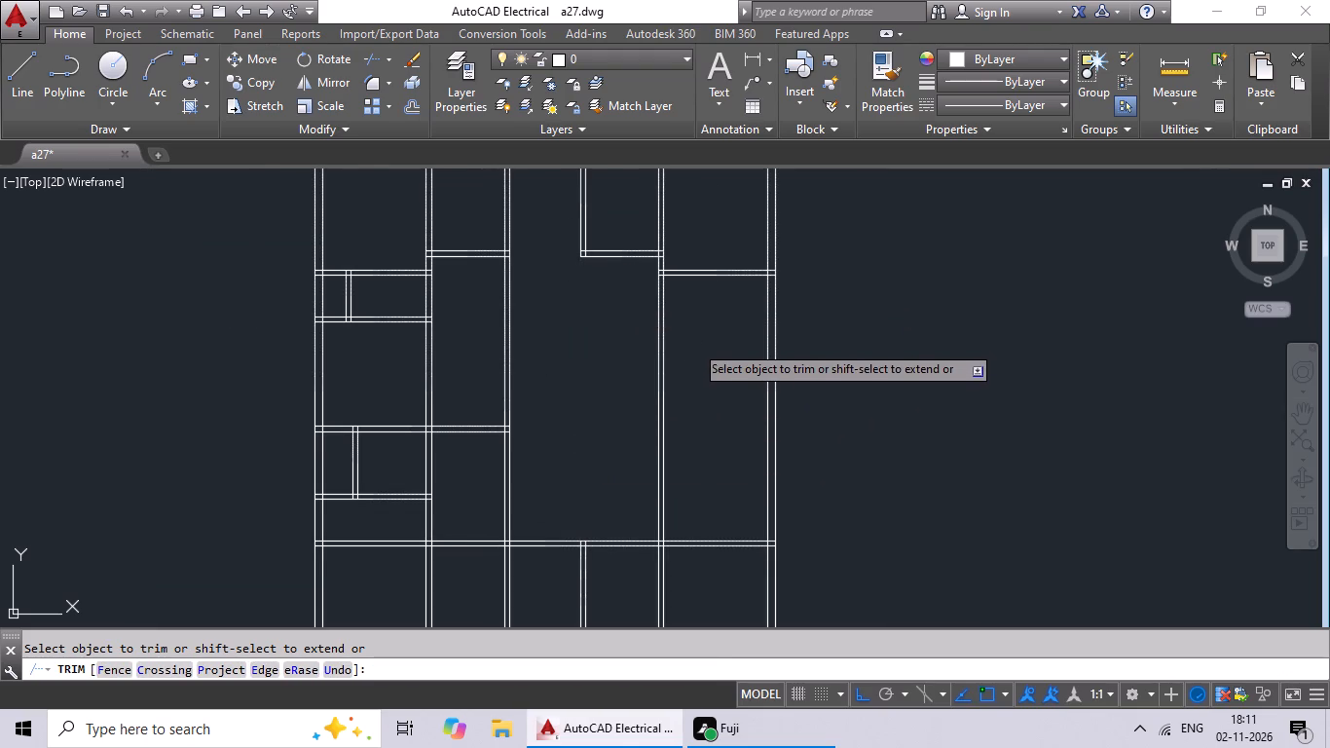
Examine the partitions and cross walls from the top of the plan down to the bottom outer wall.
{"action": "scroll", "coordinate": [691, 350], "scroll_direction": "down", "scroll_amount": 3}
{"action": "middle_click_drag", "start_coordinate": [659, 317], "coordinate": [632, 390]}
{"action": "scroll", "coordinate": [633, 375], "scroll_direction": "up", "scroll_amount": 3}
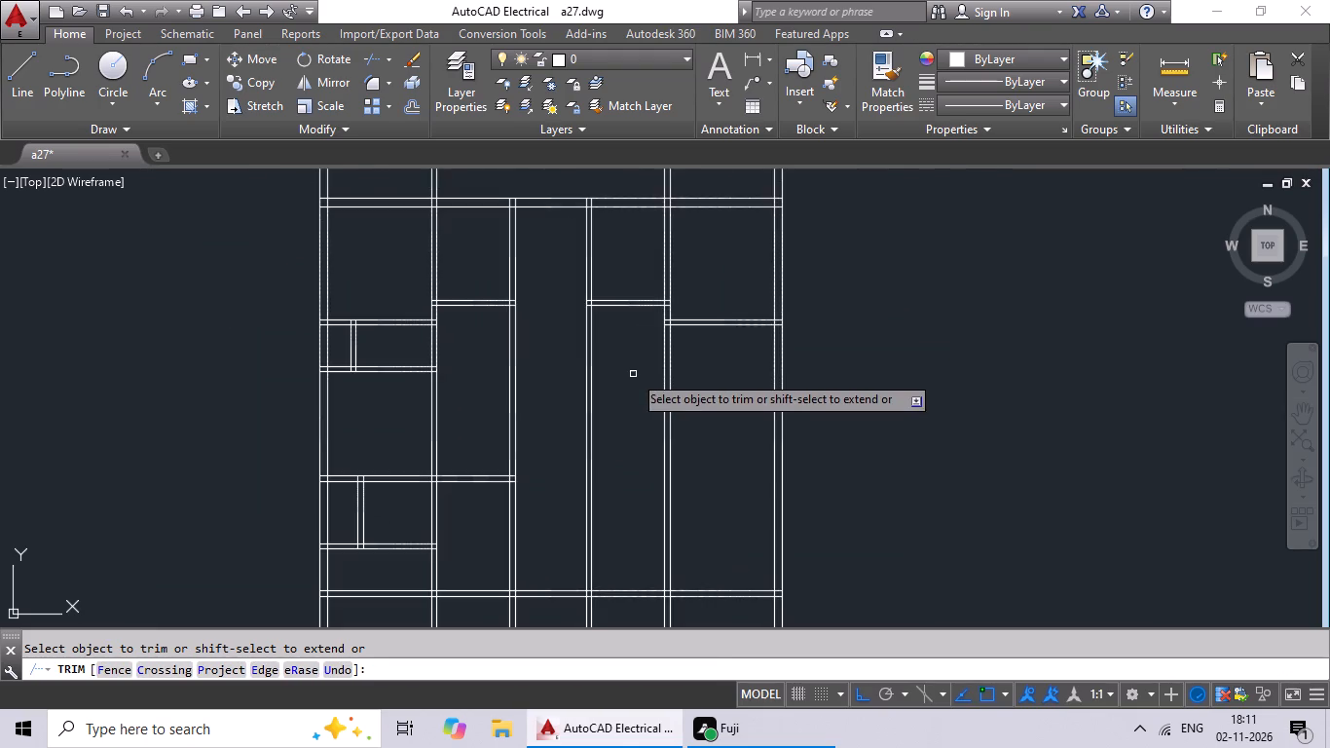
{"action": "middle_click_drag", "start_coordinate": [633, 355], "coordinate": [613, 409]}
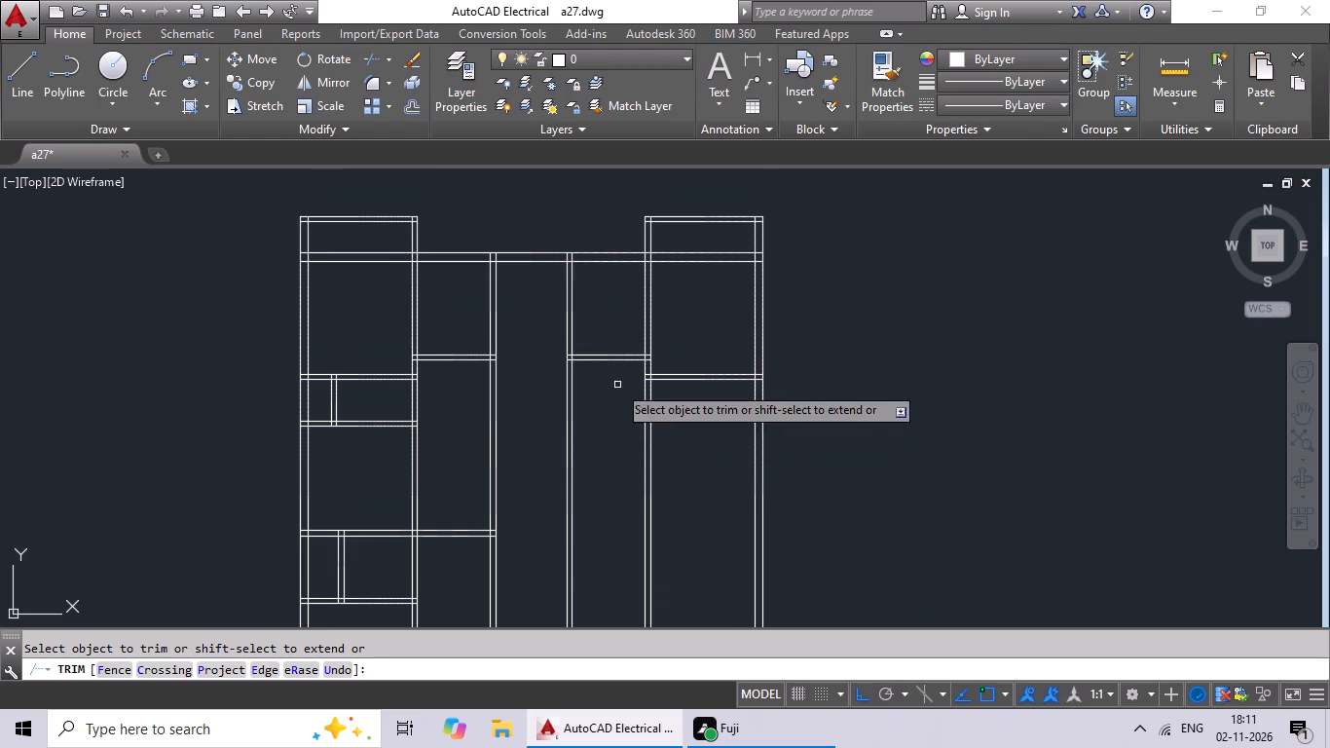
{"action": "middle_click_drag", "start_coordinate": [574, 461], "coordinate": [574, 414]}
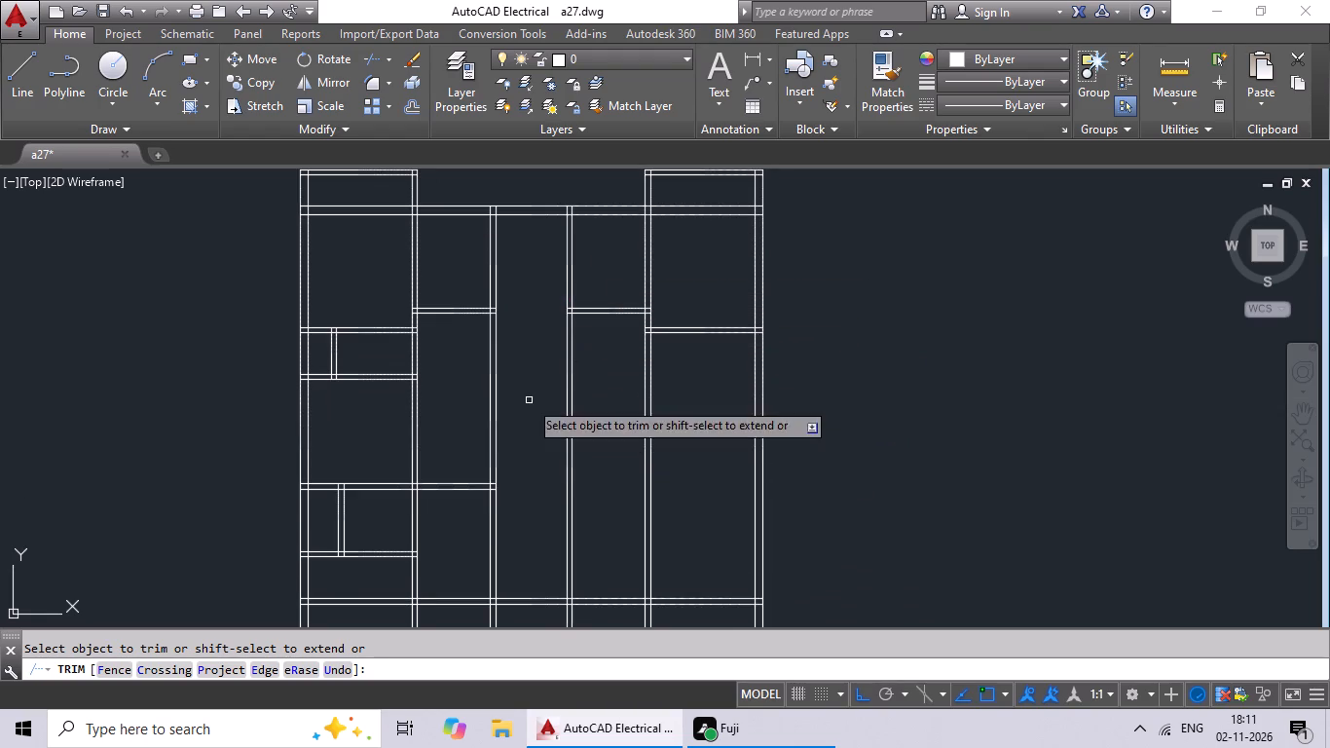
{"action": "middle_click_drag", "start_coordinate": [529, 400], "coordinate": [535, 291]}
{"action": "middle_click_drag", "start_coordinate": [510, 369], "coordinate": [520, 318]}
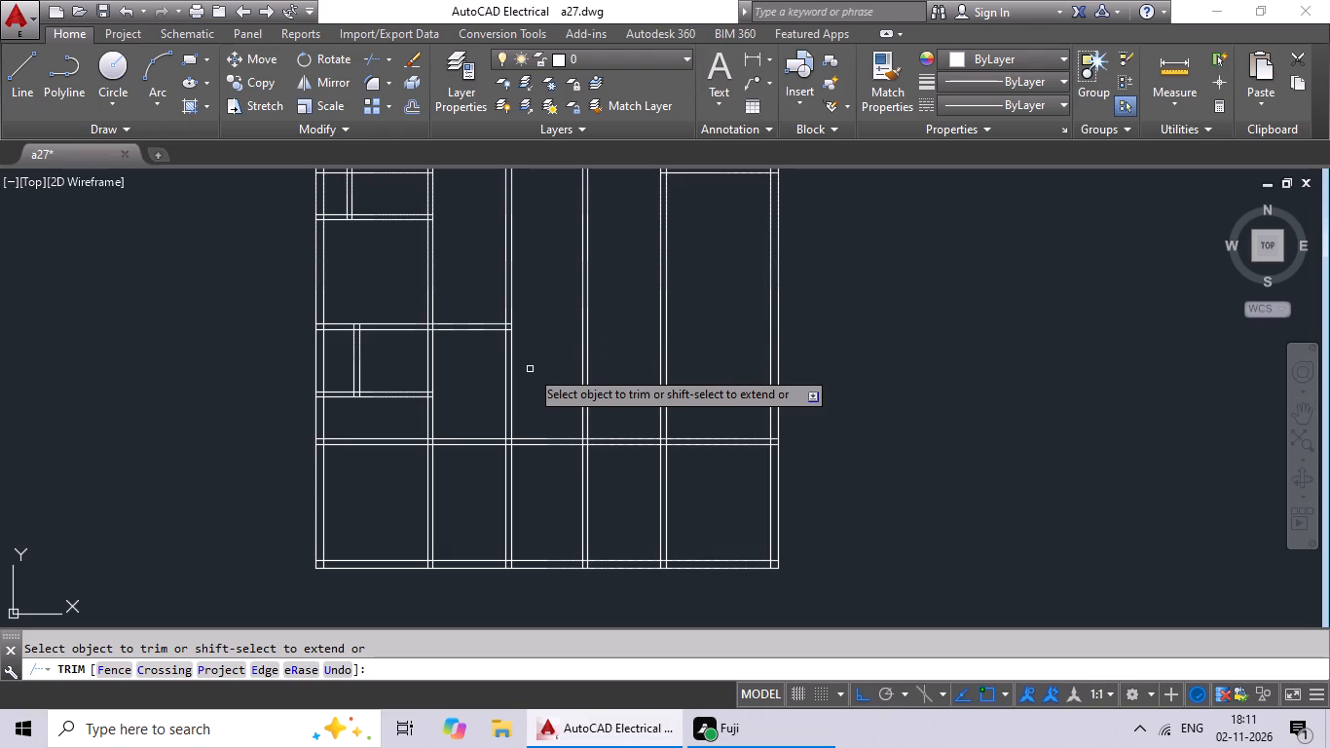
{"action": "middle_click_drag", "start_coordinate": [530, 369], "coordinate": [536, 321]}
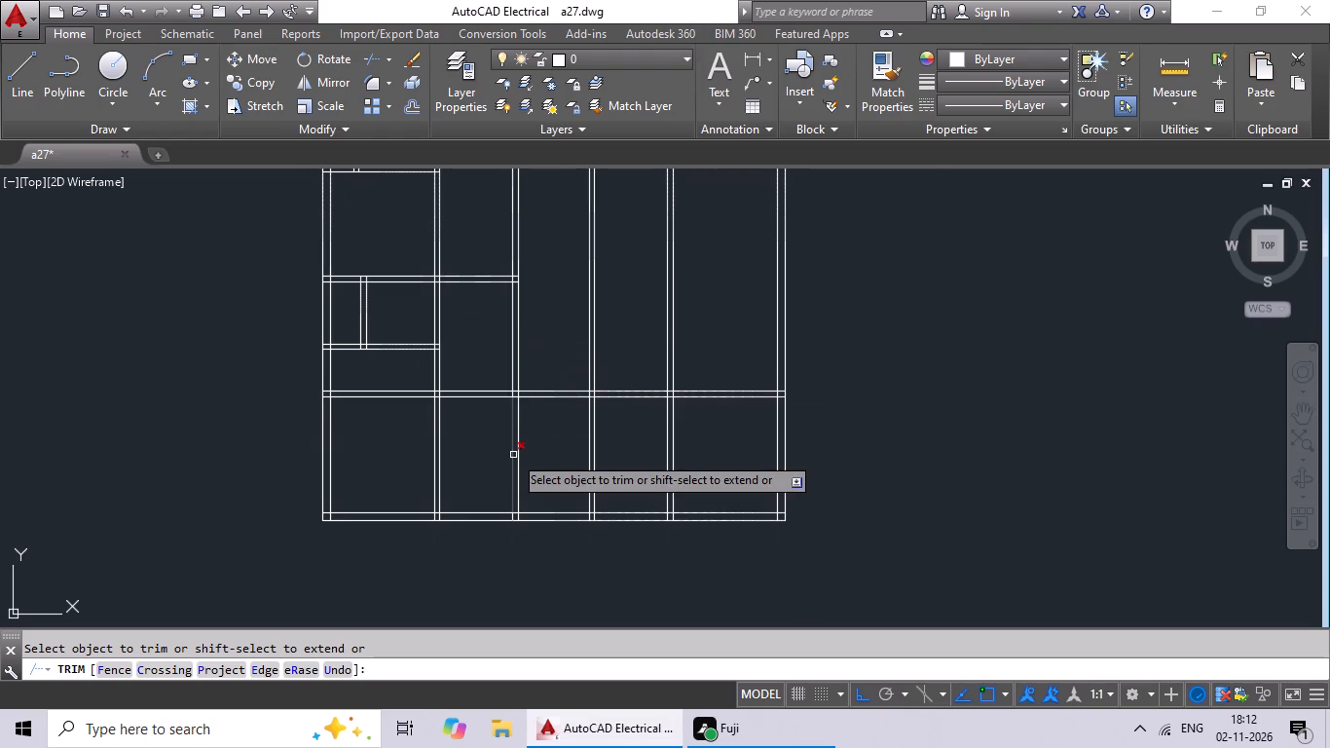
{"action": "scroll", "coordinate": [513, 455], "scroll_direction": "up", "scroll_amount": 1}
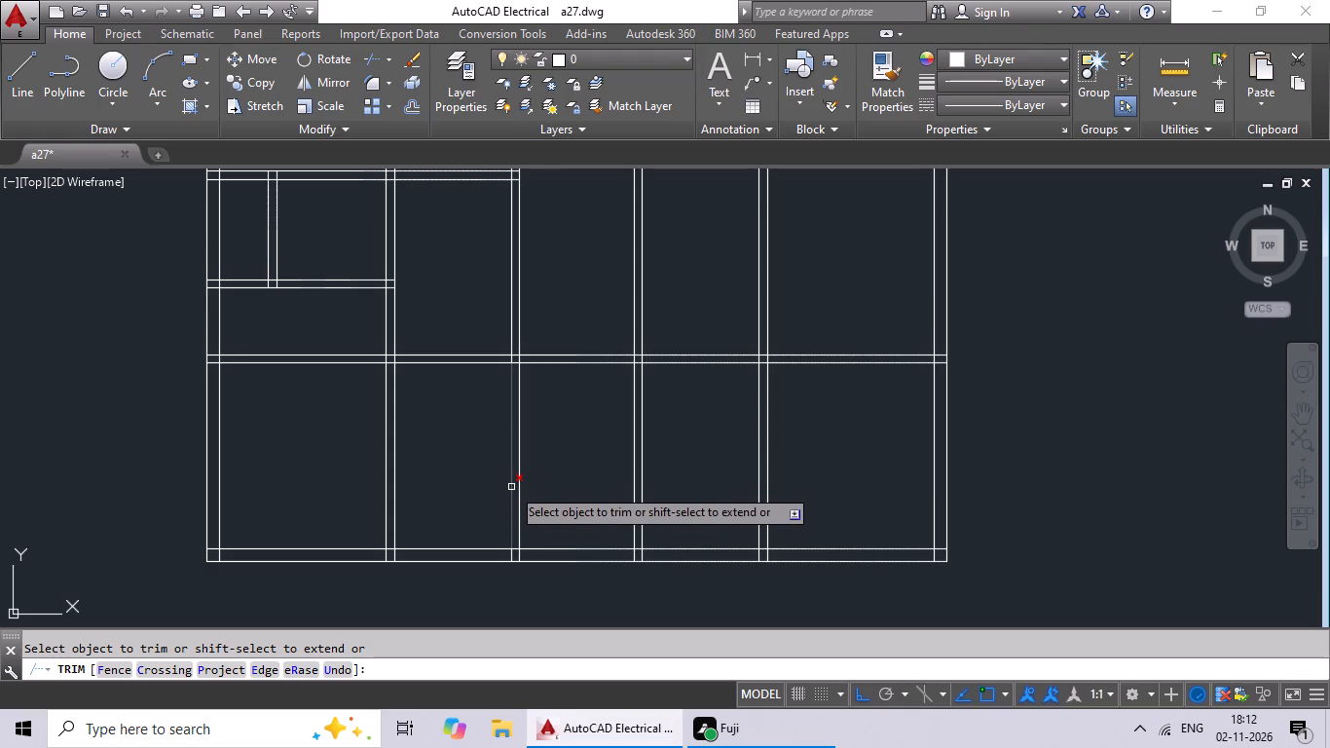
{"action": "middle_click_drag", "start_coordinate": [535, 414], "coordinate": [556, 307]}
{"action": "middle_click_drag", "start_coordinate": [557, 325], "coordinate": [527, 406]}
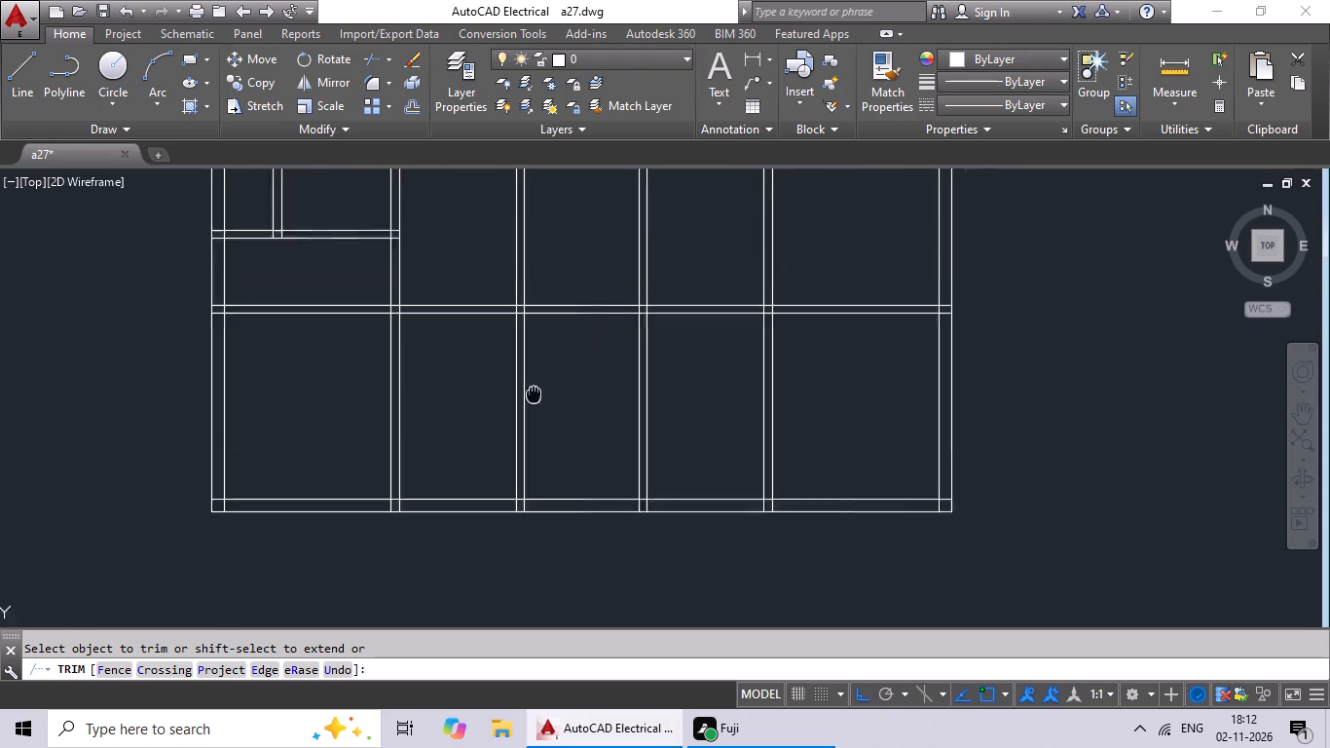
{"action": "middle_click_drag", "start_coordinate": [527, 406], "coordinate": [520, 416]}
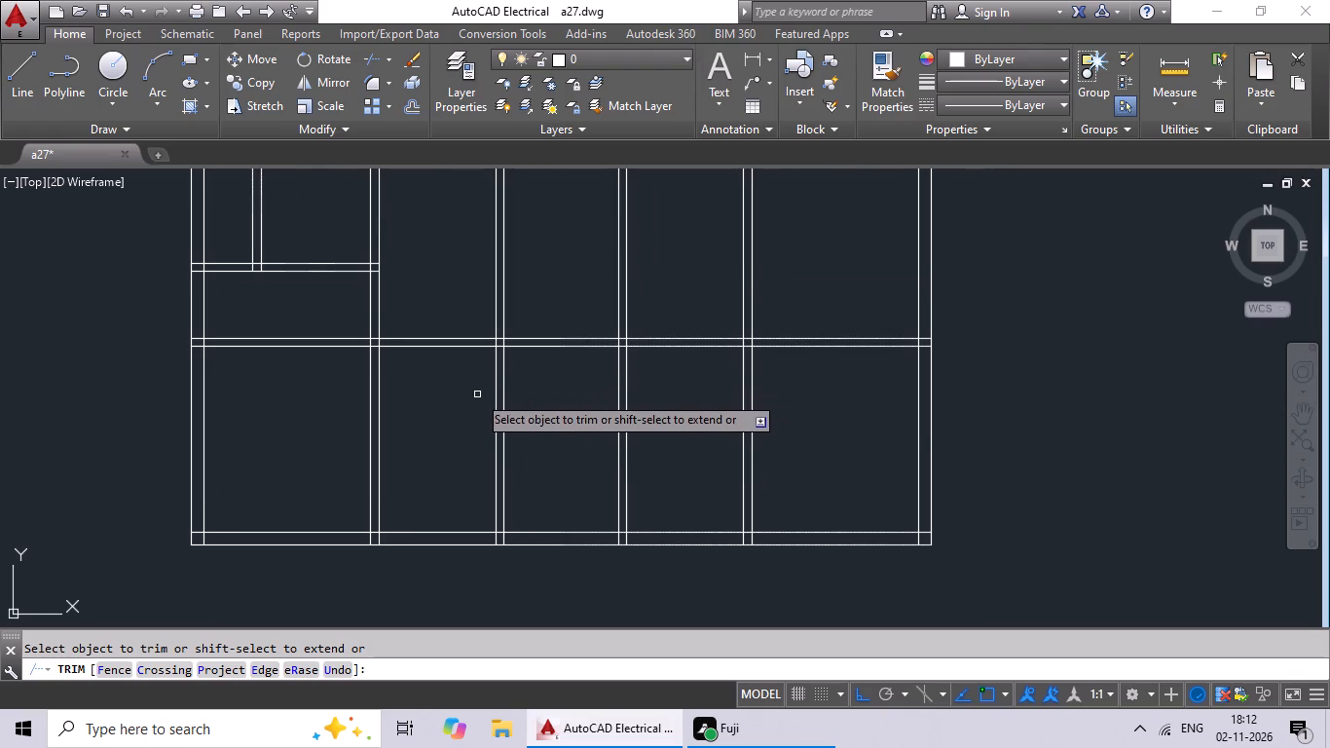
Trim away all four vertical partitions between the full-width cross wall and the bottom outer wall.
{"action": "scroll", "coordinate": [784, 393], "scroll_direction": "up", "scroll_amount": 1}
{"action": "left_click_drag", "start_coordinate": [796, 386], "coordinate": [234, 599]}
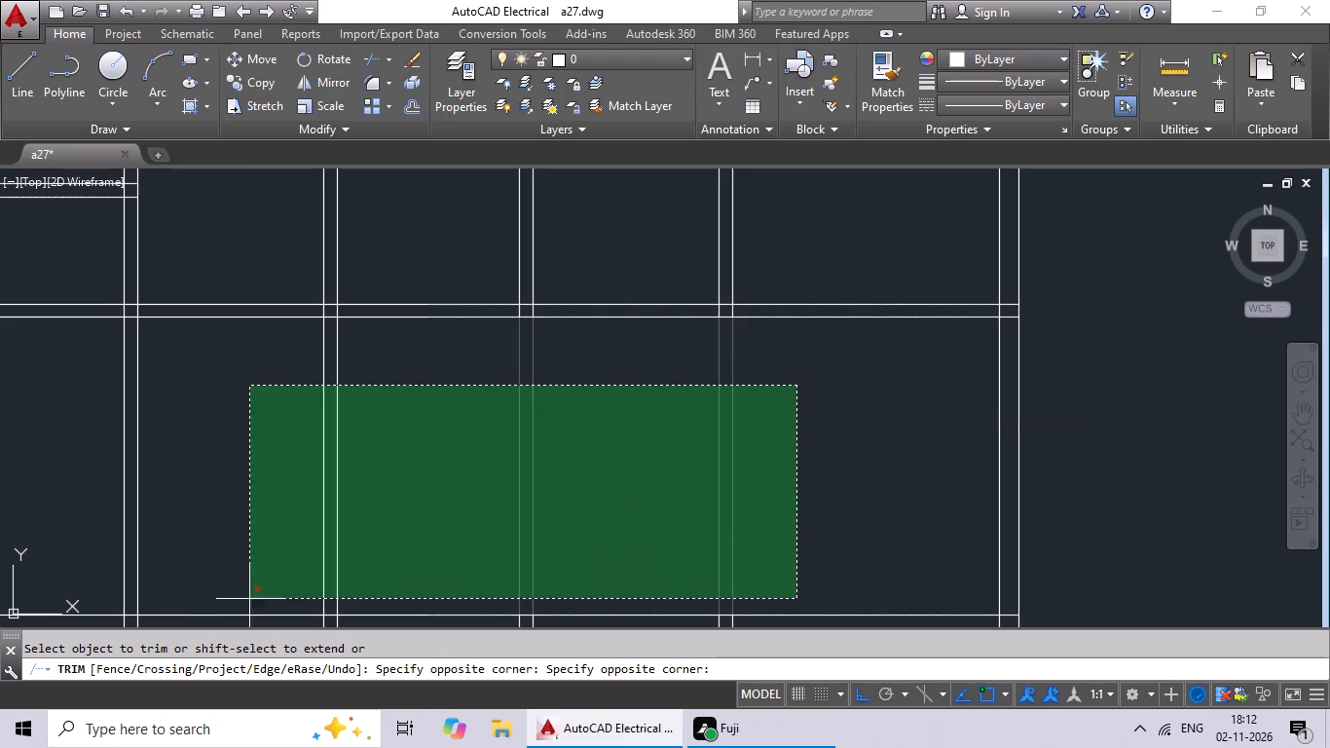
{"action": "left_click_drag", "start_coordinate": [234, 599], "coordinate": [29, 581]}
{"action": "scroll", "coordinate": [416, 481], "scroll_direction": "down", "scroll_amount": 2}
{"action": "middle_click_drag", "start_coordinate": [421, 478], "coordinate": [516, 390]}
{"action": "key", "text": "Escape"}
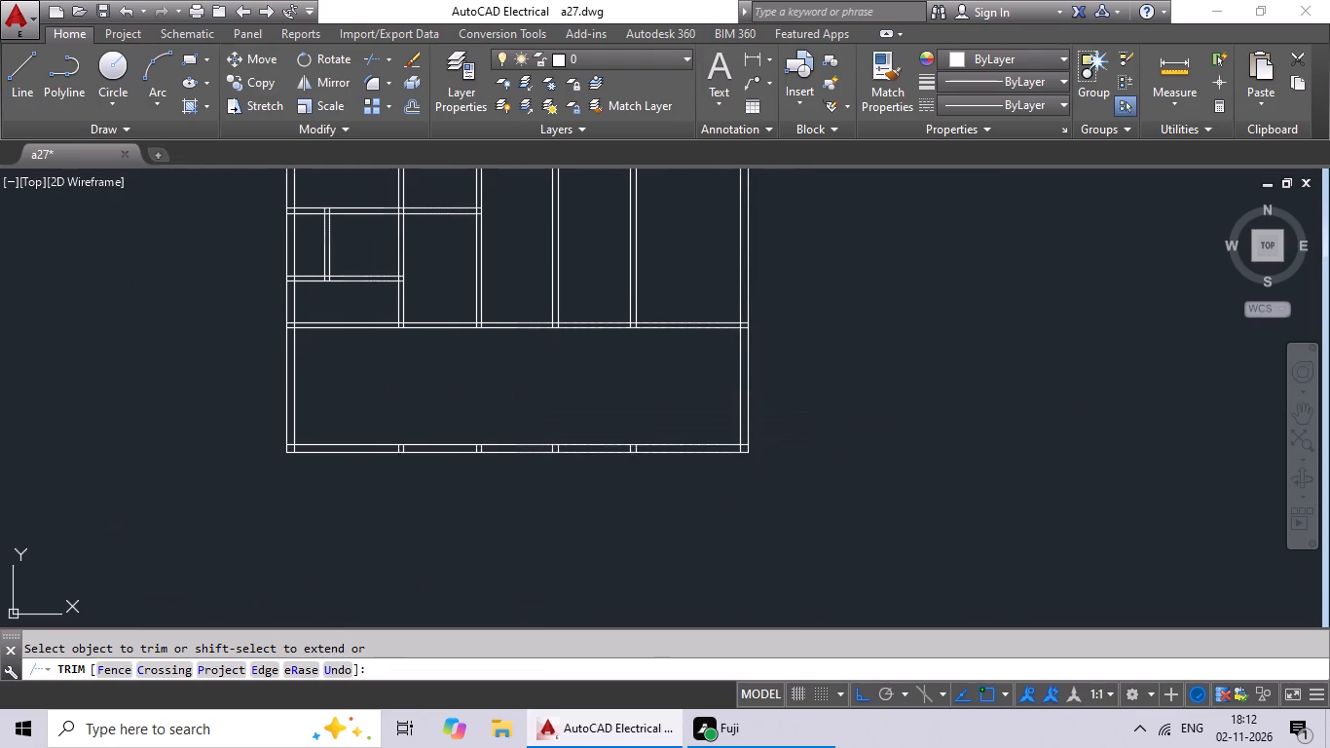
{"action": "key", "text": "Escape"}
Erase the two leftover line stubs of the fourth partition inside the bottom outer wall.
{"action": "scroll", "coordinate": [633, 448], "scroll_direction": "up", "scroll_amount": 4}
{"action": "left_click_drag", "start_coordinate": [716, 451], "coordinate": [365, 491]}
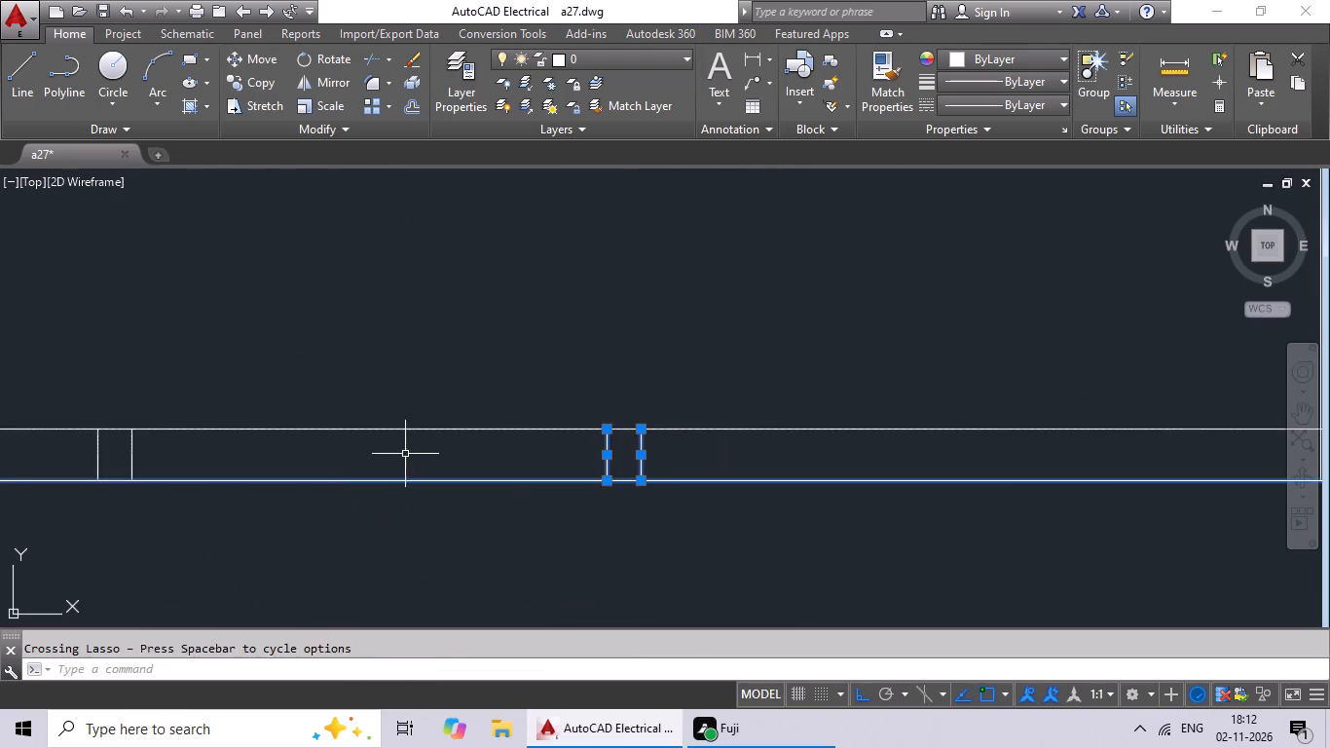
{"action": "key", "text": "Escape"}
{"action": "left_click_drag", "start_coordinate": [724, 456], "coordinate": [532, 484]}
{"action": "key", "text": "Escape"}
{"action": "left_click_drag", "start_coordinate": [677, 451], "coordinate": [556, 469]}
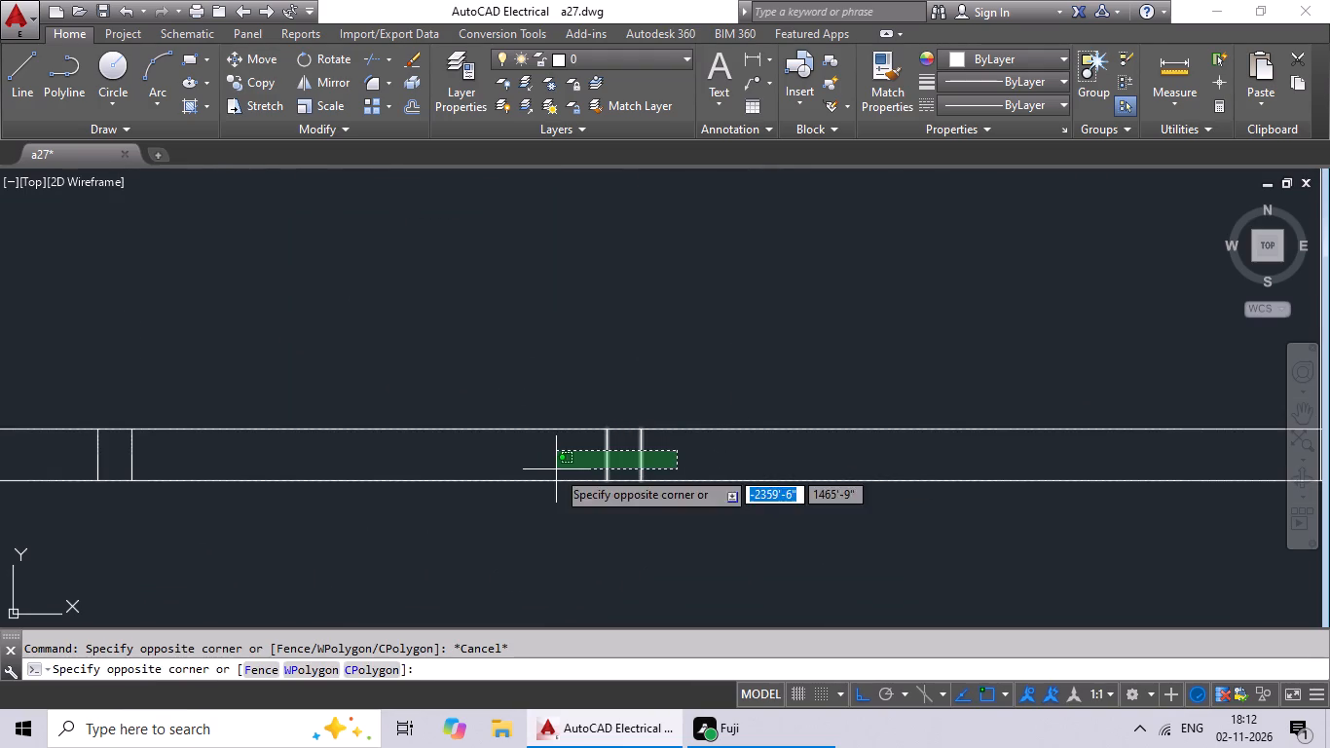
{"action": "left_click", "coordinate": [556, 469]}
{"action": "key", "text": "Delete"}
{"action": "scroll", "coordinate": [576, 522], "scroll_direction": "down", "scroll_amount": 3}
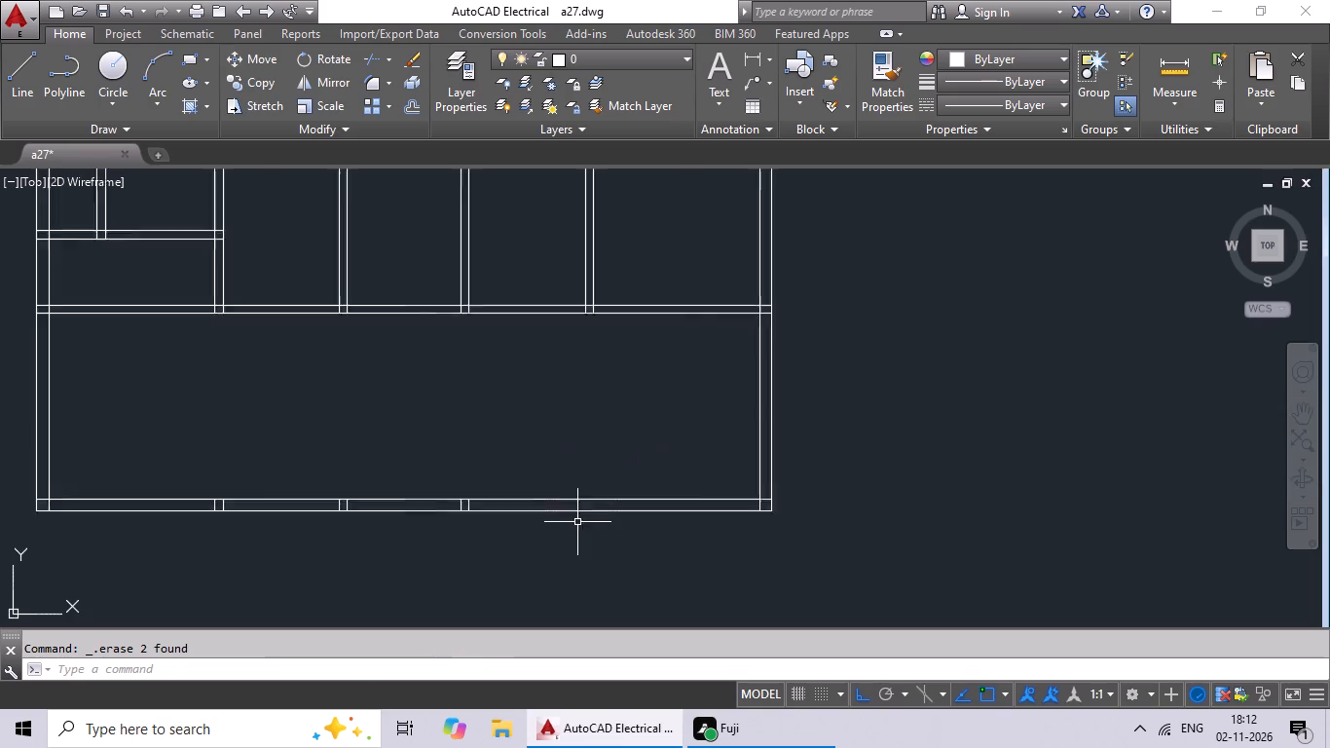
Erase the two leftover line stubs of the third partition inside the bottom outer wall.
{"action": "scroll", "coordinate": [577, 522], "scroll_direction": "down", "scroll_amount": 1}
{"action": "scroll", "coordinate": [584, 520], "scroll_direction": "up", "scroll_amount": 4}
{"action": "middle_click_drag", "start_coordinate": [159, 481], "coordinate": [496, 391]}
{"action": "scroll", "coordinate": [471, 393], "scroll_direction": "up", "scroll_amount": 2}
{"action": "left_click_drag", "start_coordinate": [511, 357], "coordinate": [44, 359]}
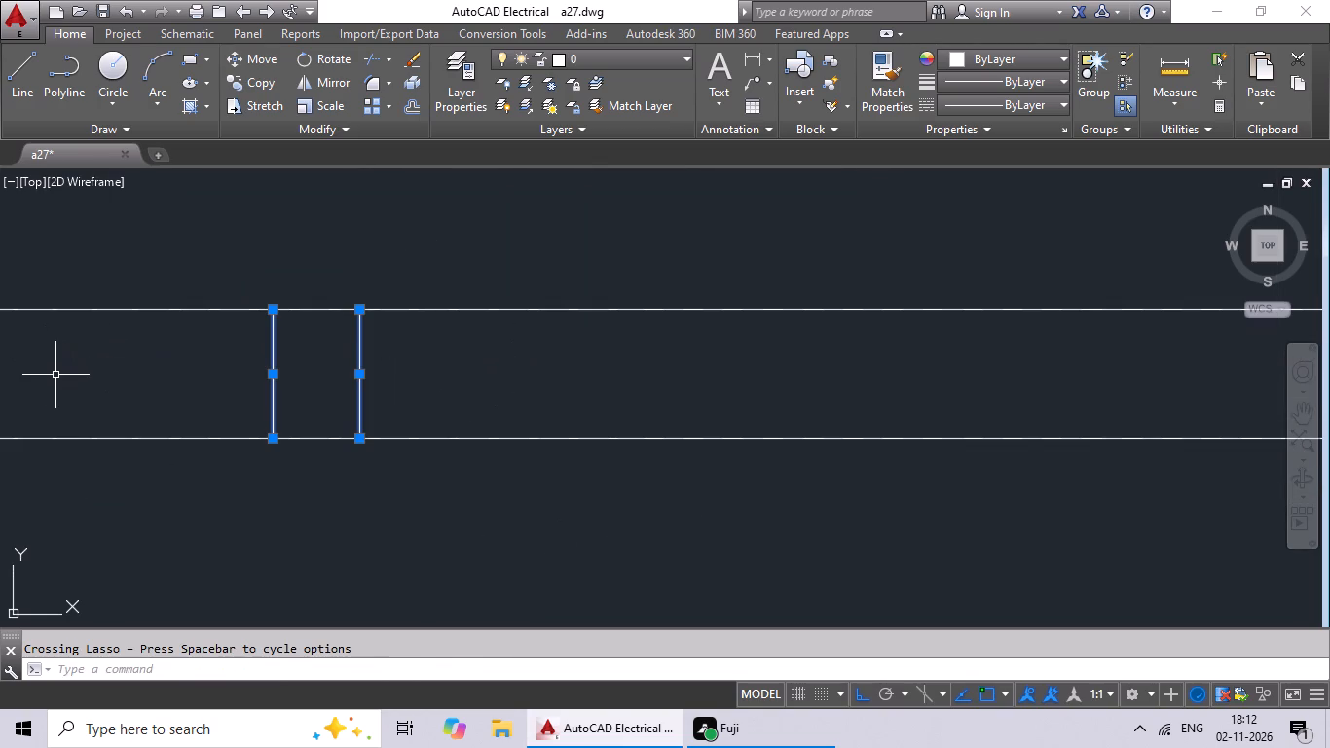
{"action": "key", "text": "Delete"}
Erase the two leftover line stubs of the second partition inside the bottom outer wall.
{"action": "scroll", "coordinate": [402, 477], "scroll_direction": "down", "scroll_amount": 2}
{"action": "middle_click_drag", "start_coordinate": [403, 471], "coordinate": [784, 413]}
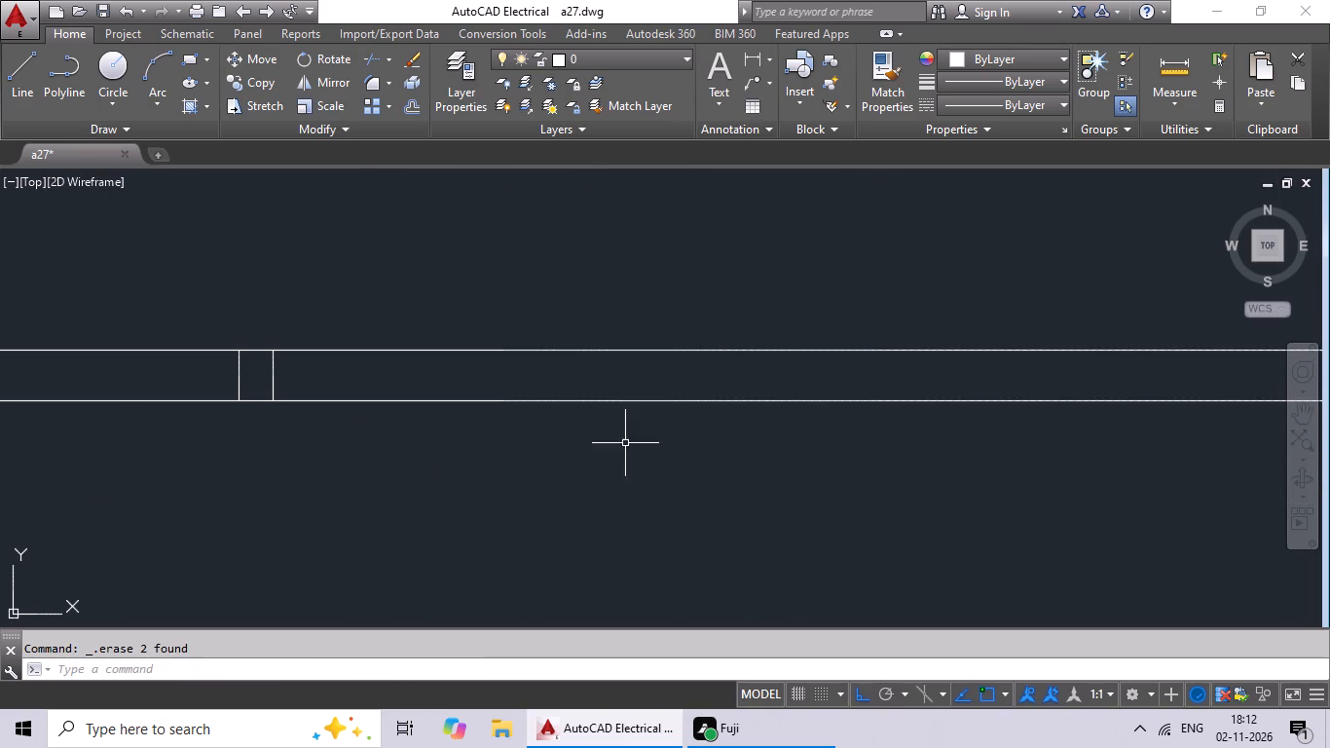
{"action": "middle_click", "coordinate": [66, 444]}
{"action": "scroll", "coordinate": [193, 367], "scroll_direction": "up", "scroll_amount": 4}
{"action": "left_click_drag", "start_coordinate": [942, 349], "coordinate": [351, 465]}
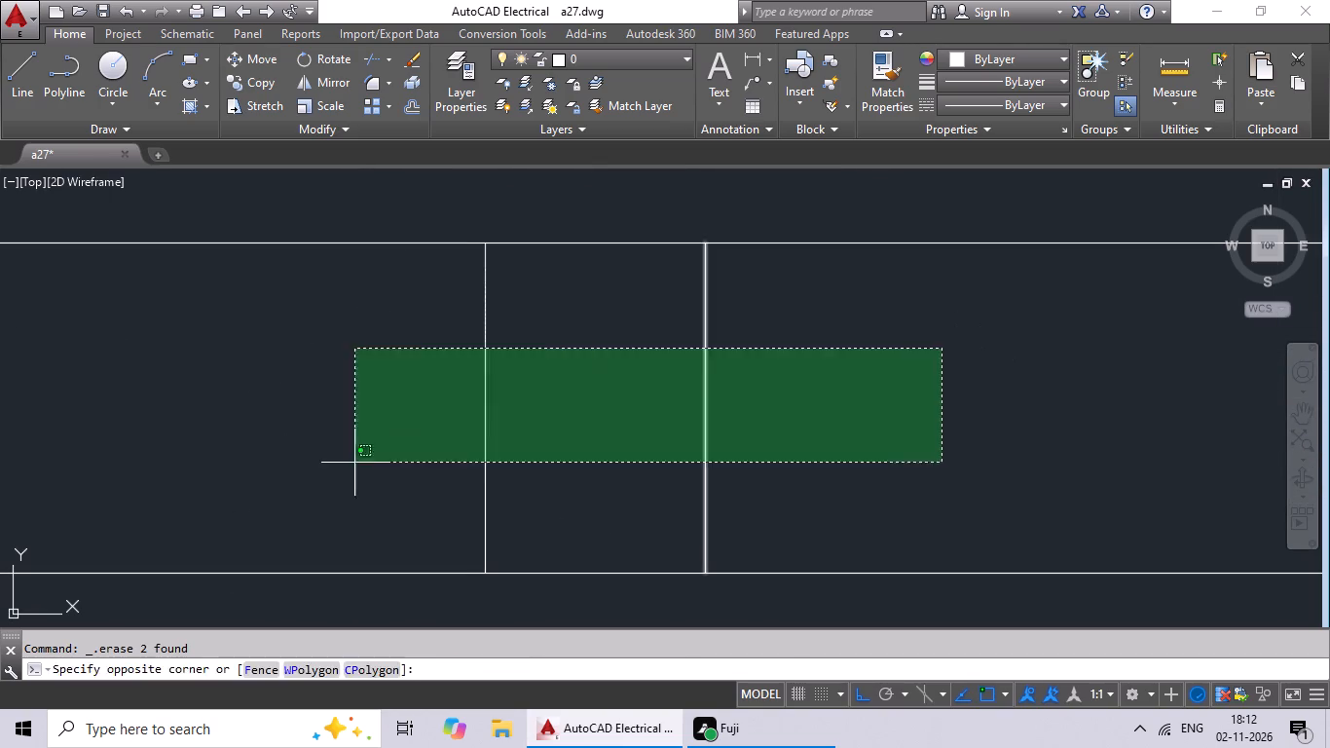
{"action": "left_click_drag", "start_coordinate": [351, 465], "coordinate": [332, 470]}
{"action": "key", "text": "Delete"}
{"action": "key", "text": "End"}
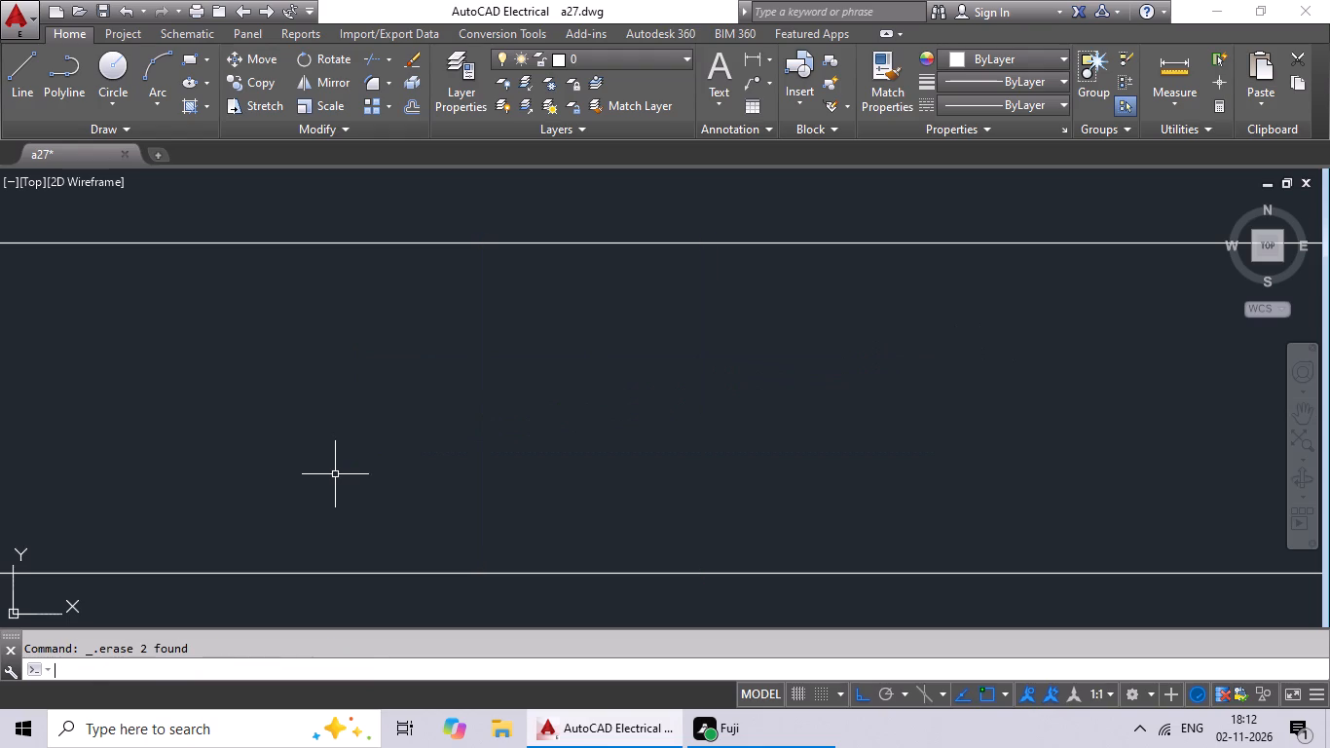
Erase the two leftover line stubs of the first partition inside the bottom outer wall.
{"action": "scroll", "coordinate": [452, 467], "scroll_direction": "down", "scroll_amount": 6}
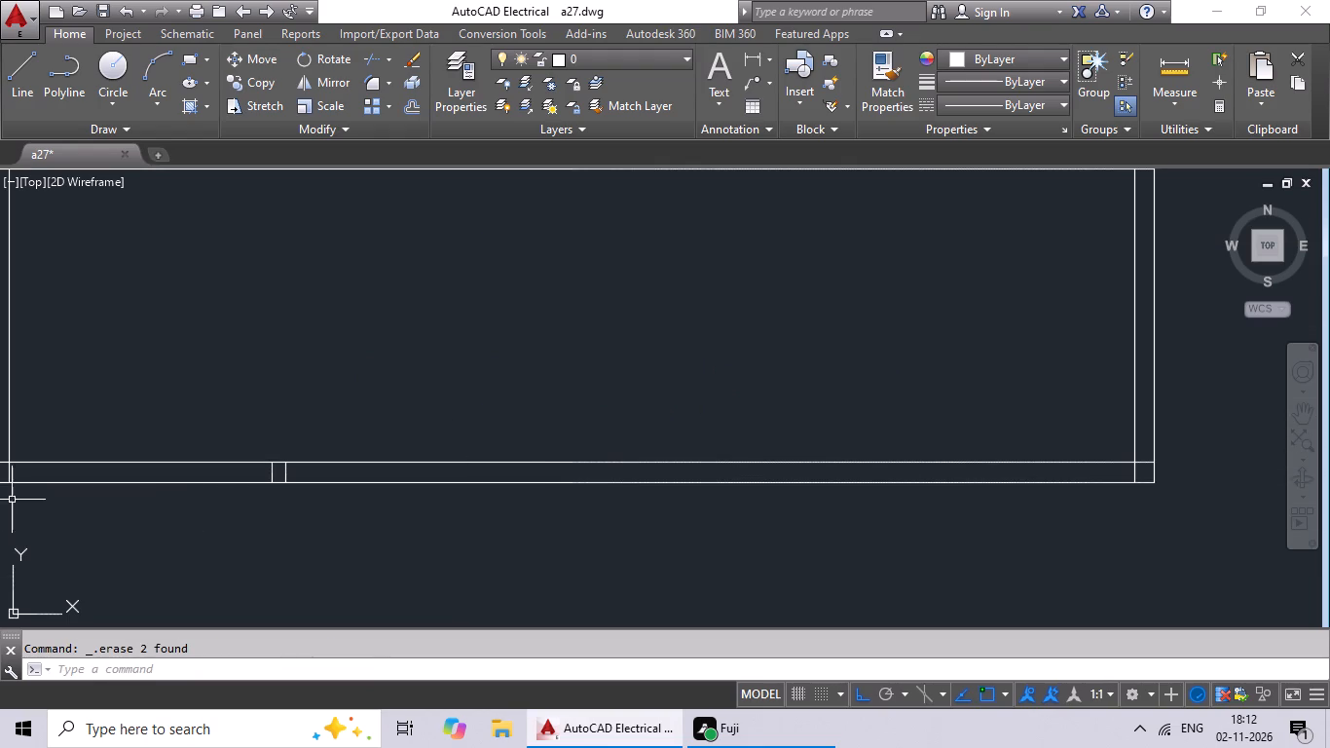
{"action": "scroll", "coordinate": [207, 477], "scroll_direction": "up", "scroll_amount": 5}
{"action": "left_click_drag", "start_coordinate": [1201, 406], "coordinate": [608, 528]}
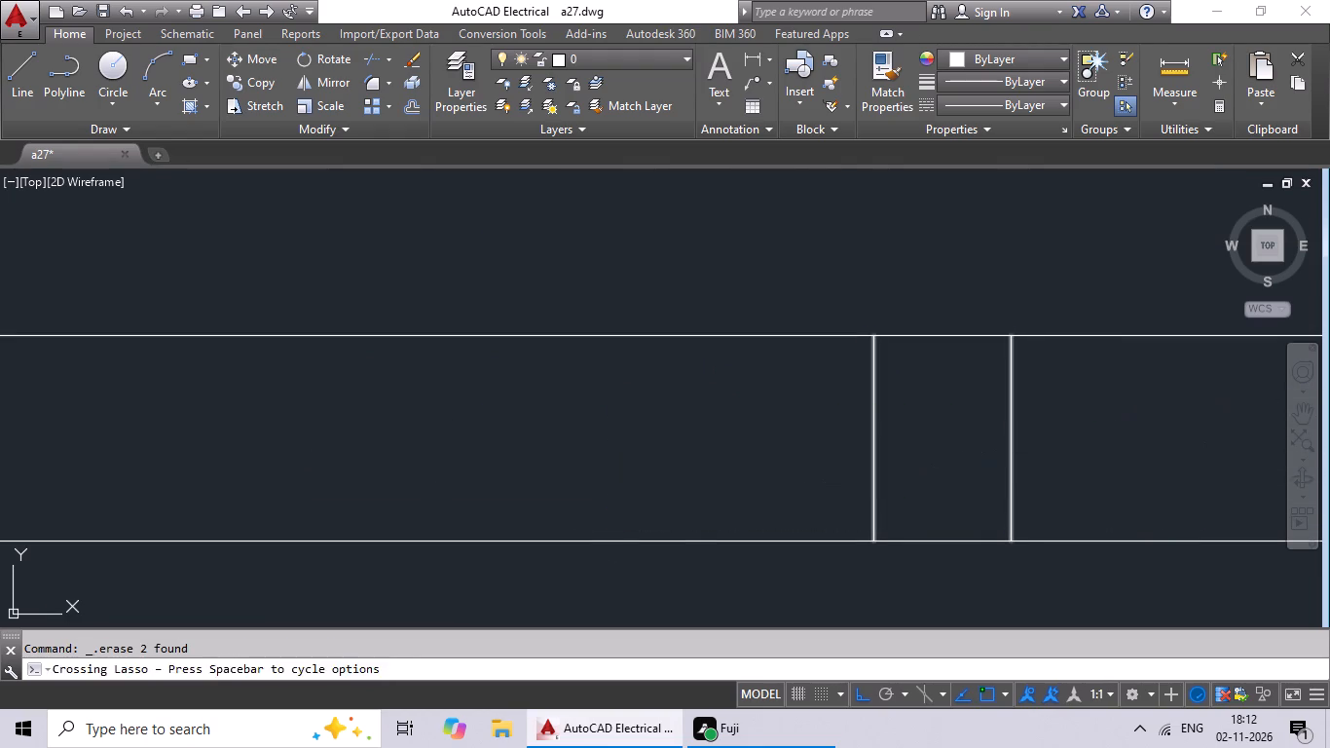
{"action": "key", "text": "Delete"}
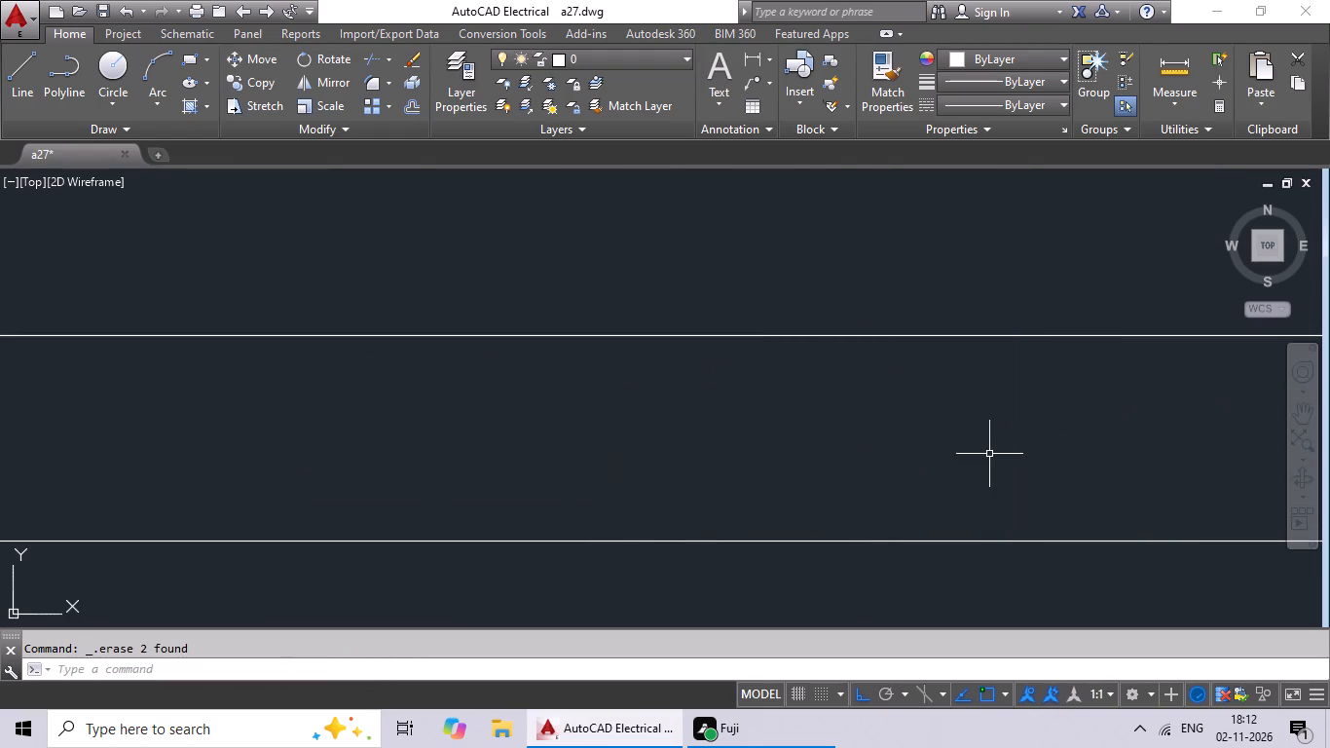
Offset the left outer wall's inner line 11' to the right to start a partition in the bottom strip.
{"action": "scroll", "coordinate": [991, 453], "scroll_direction": "down", "scroll_amount": 5}
{"action": "middle_click_drag", "start_coordinate": [956, 421], "coordinate": [453, 524]}
{"action": "scroll", "coordinate": [477, 475], "scroll_direction": "down", "scroll_amount": 2}
{"action": "middle_click_drag", "start_coordinate": [514, 479], "coordinate": [589, 414]}
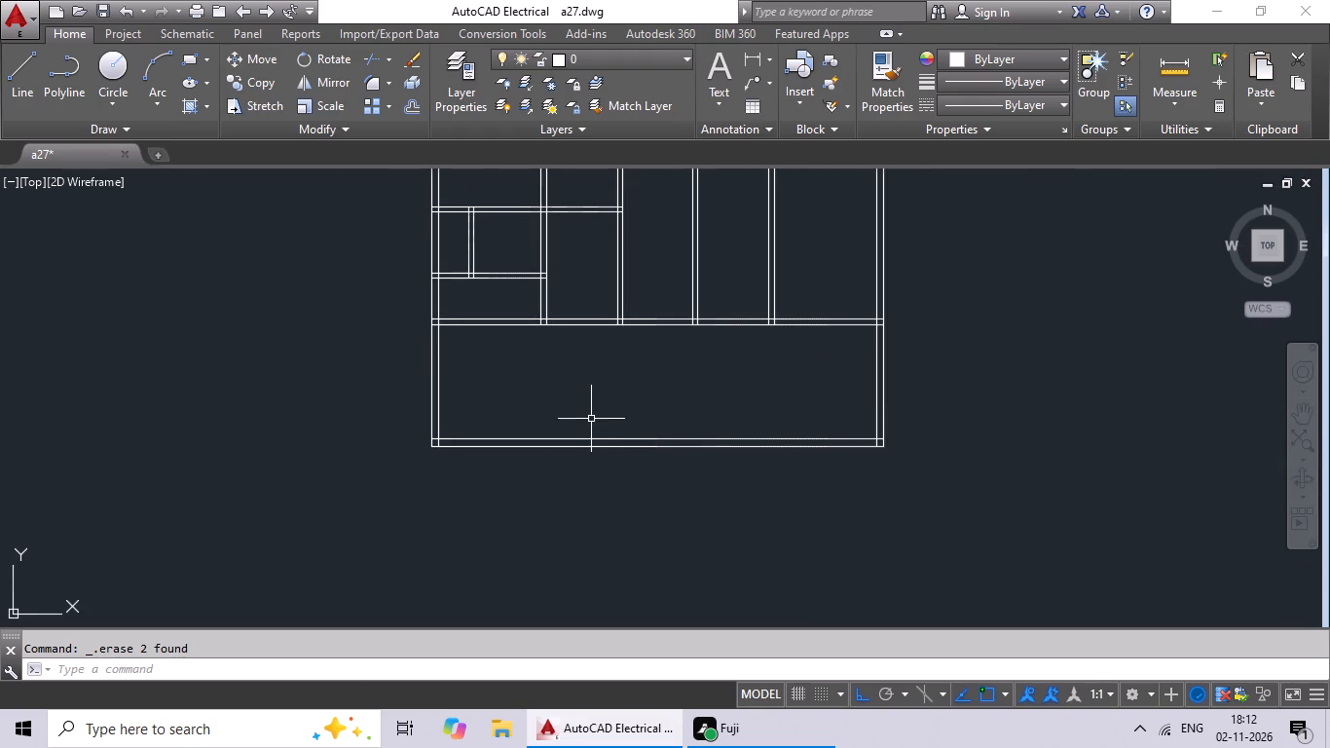
{"action": "key", "text": "Escape"}
{"action": "key", "text": "Escape"}
{"action": "key", "text": "Escape"}
{"action": "key", "text": "Escape"}
{"action": "key", "text": "Escape"}
{"action": "key", "text": "o"}
{"action": "key", "text": "Return"}
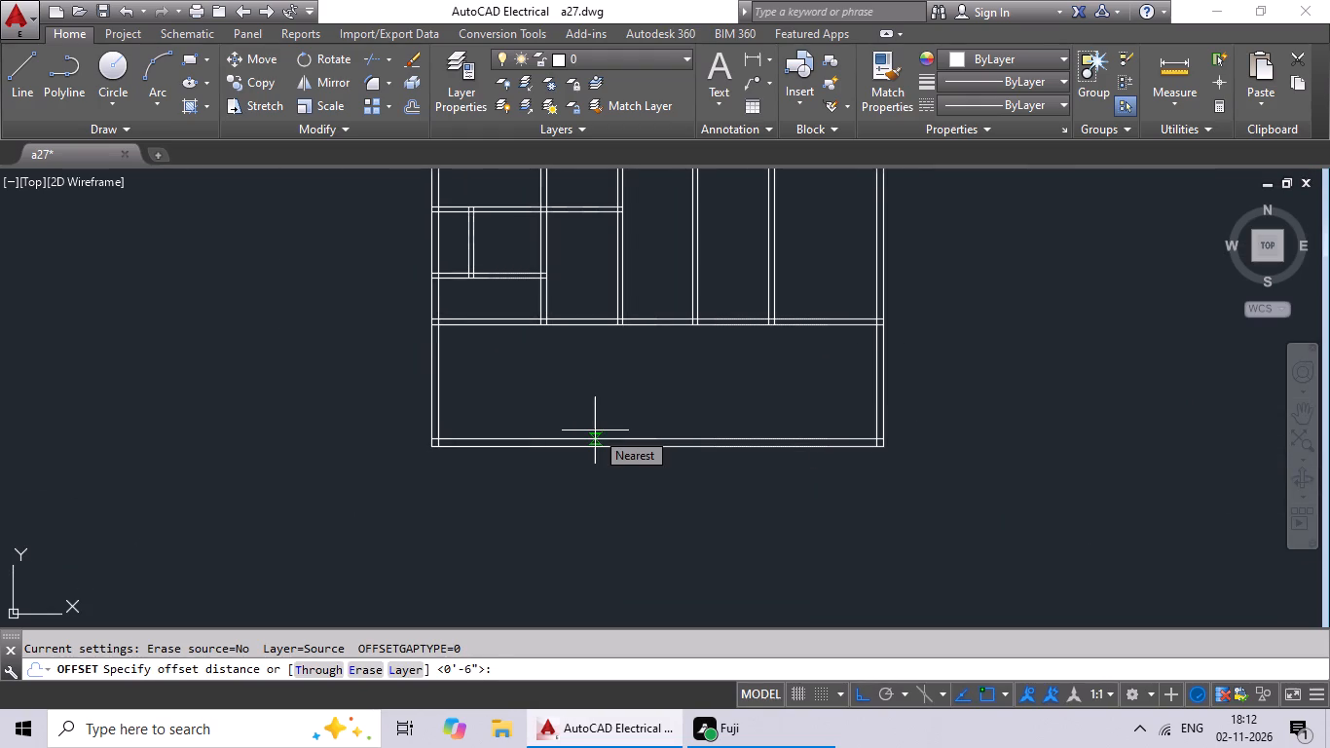
{"action": "type", "text": "11'"}
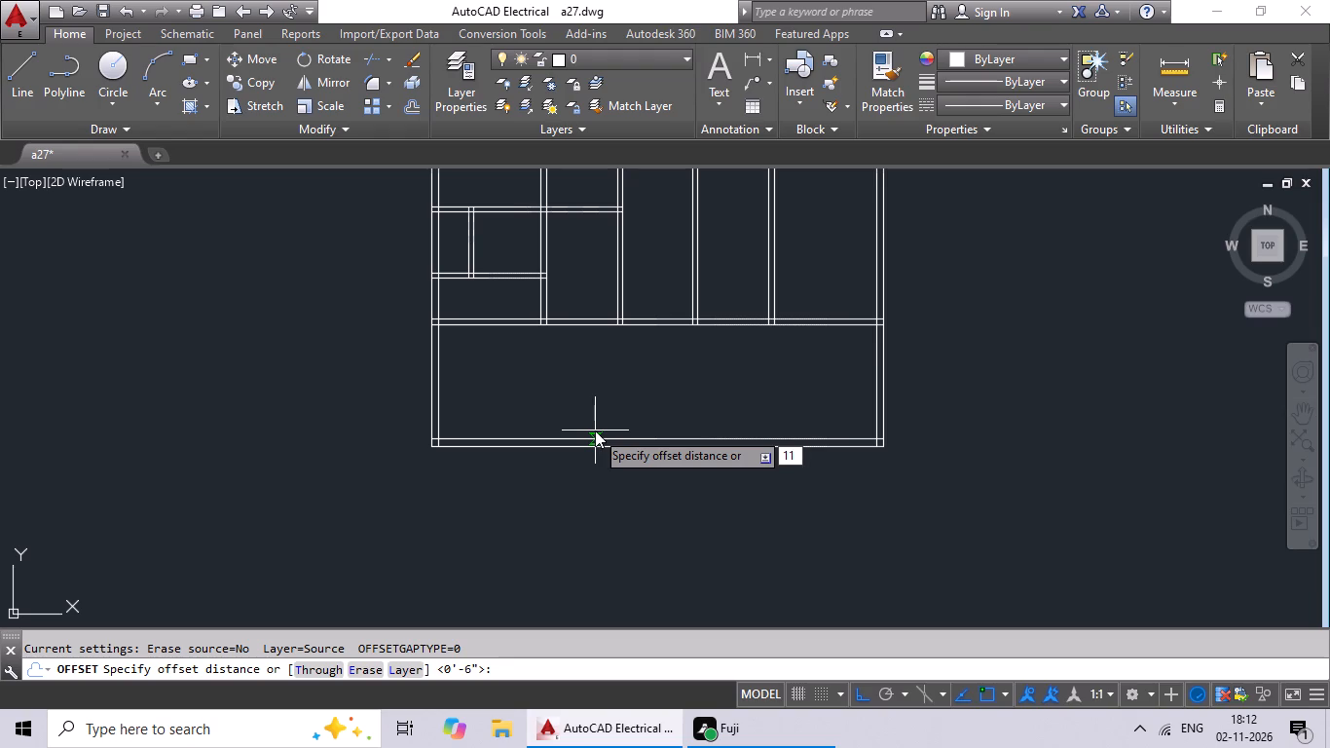
{"action": "key", "text": "Return"}
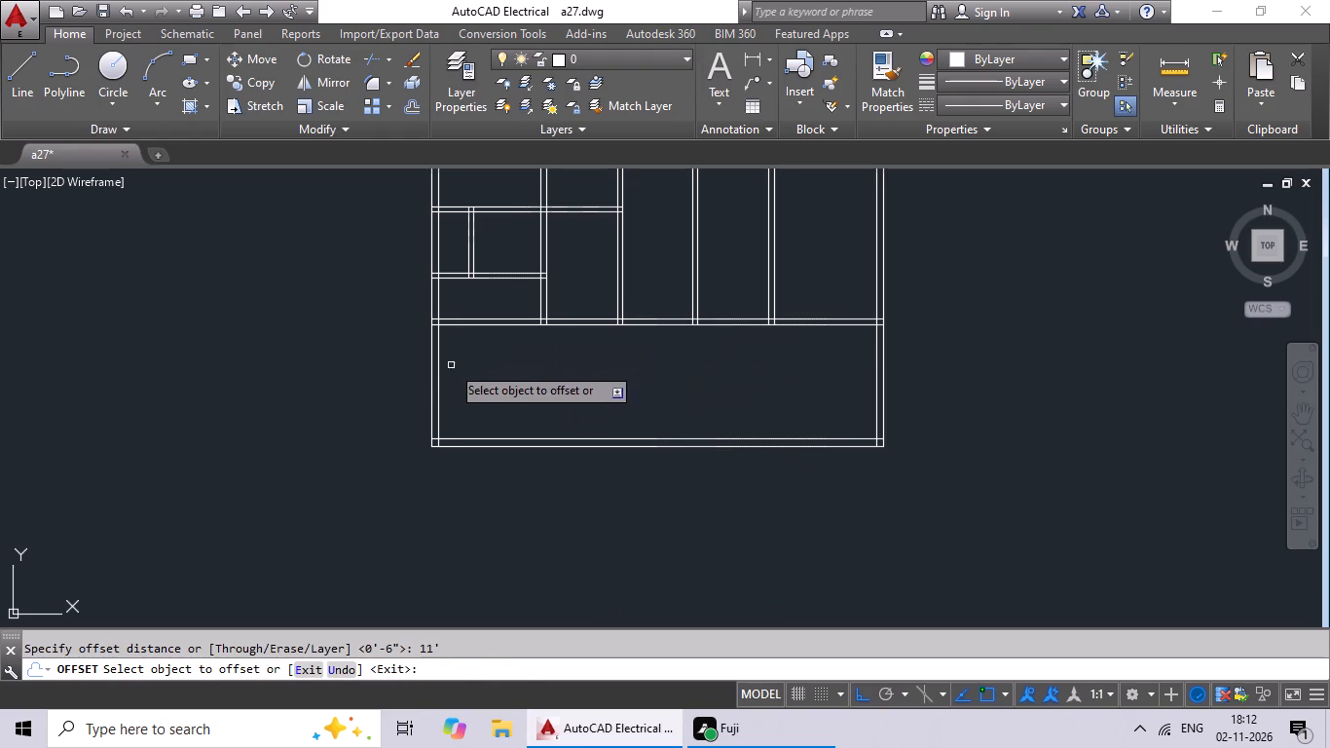
{"action": "left_click_drag", "start_coordinate": [436, 386], "coordinate": [448, 391]}
{"action": "left_click", "coordinate": [519, 402]}
{"action": "key", "text": "Escape"}
{"action": "key", "text": "Escape"}
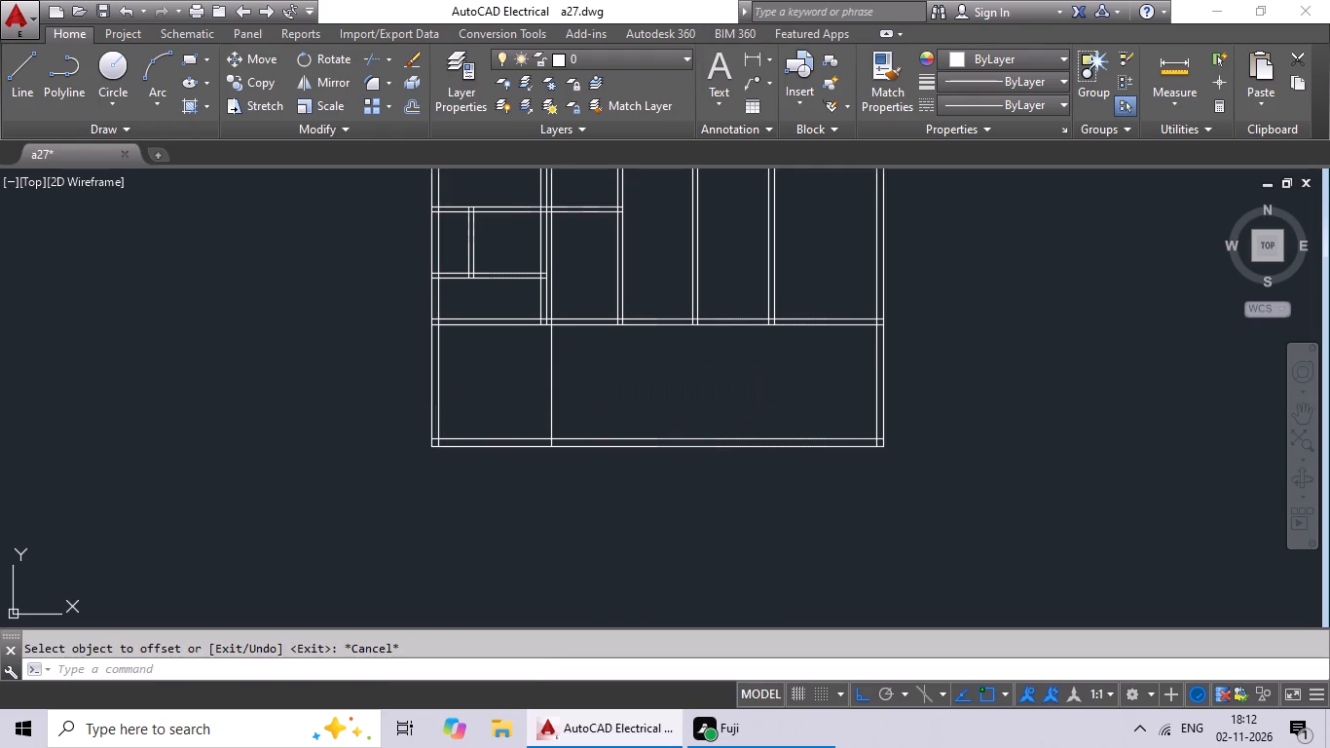
Trim away the part of the new 11' offset line that runs above the full-width cross wall.
{"action": "type", "text": "tr"}
{"action": "key", "text": "space"}
{"action": "key", "text": "space"}
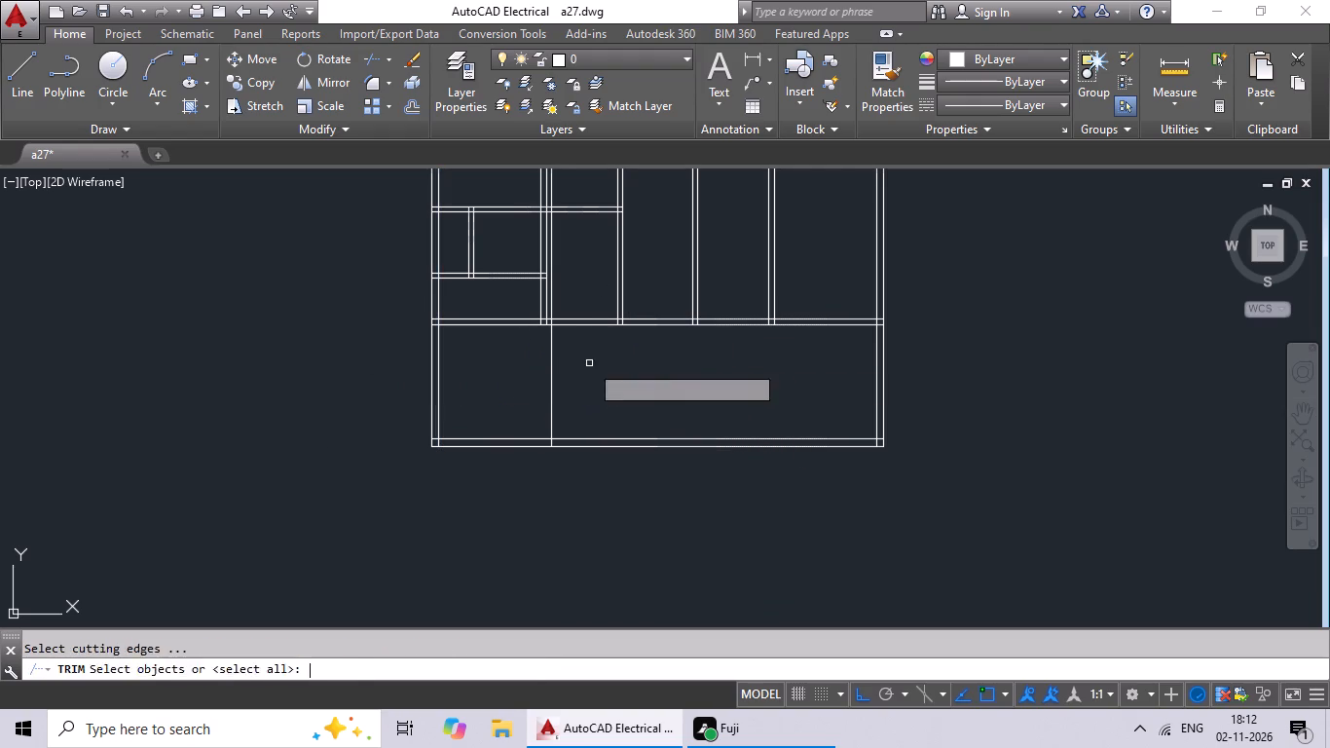
{"action": "scroll", "coordinate": [558, 318], "scroll_direction": "up", "scroll_amount": 6}
{"action": "left_click_drag", "start_coordinate": [557, 276], "coordinate": [462, 344]}
{"action": "left_click", "coordinate": [462, 344]}
{"action": "scroll", "coordinate": [514, 322], "scroll_direction": "down", "scroll_amount": 9}
{"action": "middle_click_drag", "start_coordinate": [558, 362], "coordinate": [566, 336]}
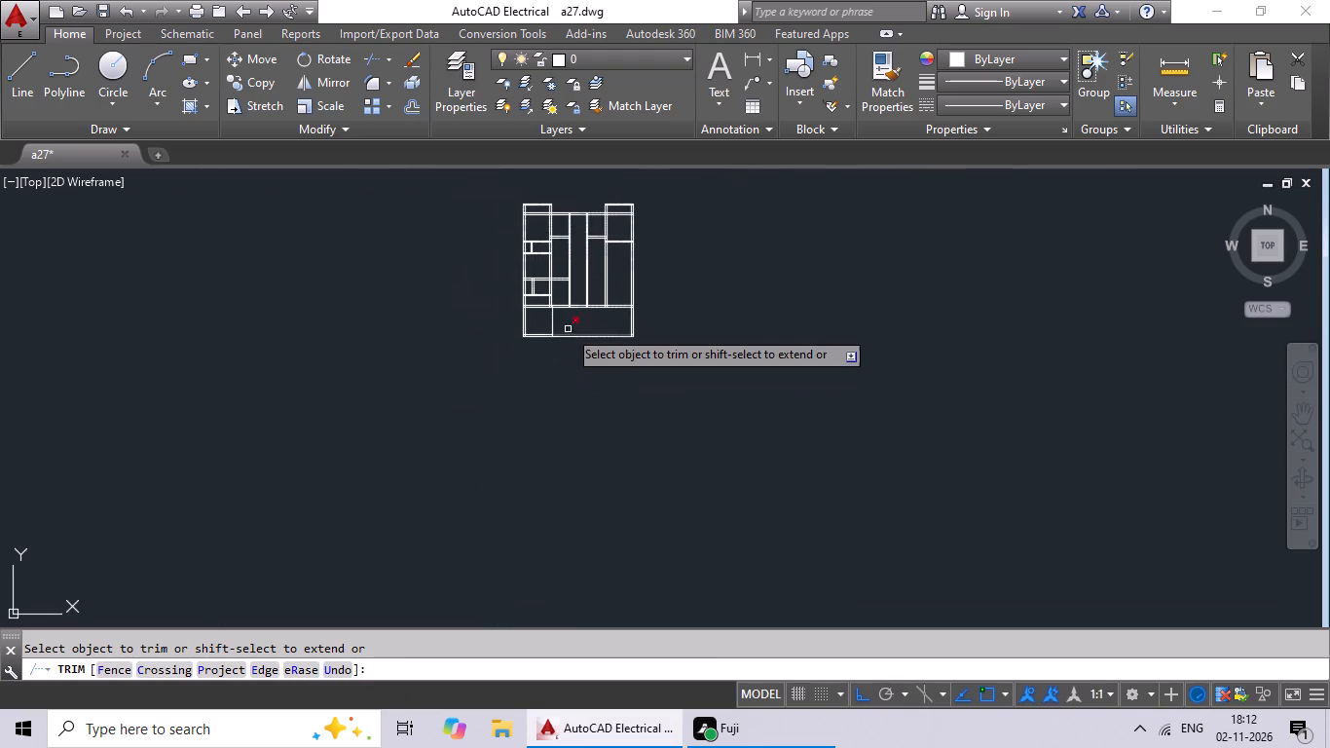
{"action": "scroll", "coordinate": [566, 310], "scroll_direction": "up", "scroll_amount": 5}
{"action": "middle_click_drag", "start_coordinate": [488, 326], "coordinate": [512, 298]}
{"action": "key", "text": "Escape"}
{"action": "key", "text": "Escape"}
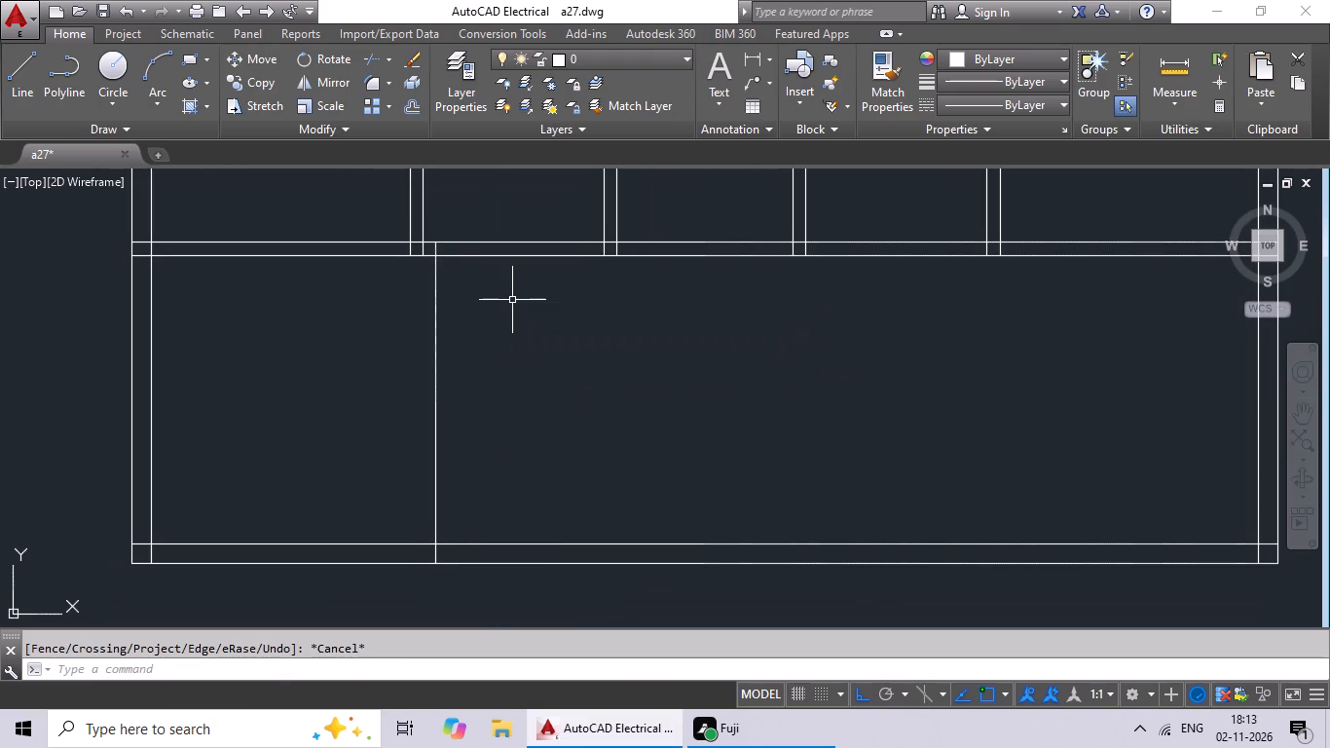
Offset the trimmed line 6" to the right to complete the first partition of the bottom strip.
{"action": "key", "text": "o"}
{"action": "key", "text": "Return"}
{"action": "key", "text": "6"}
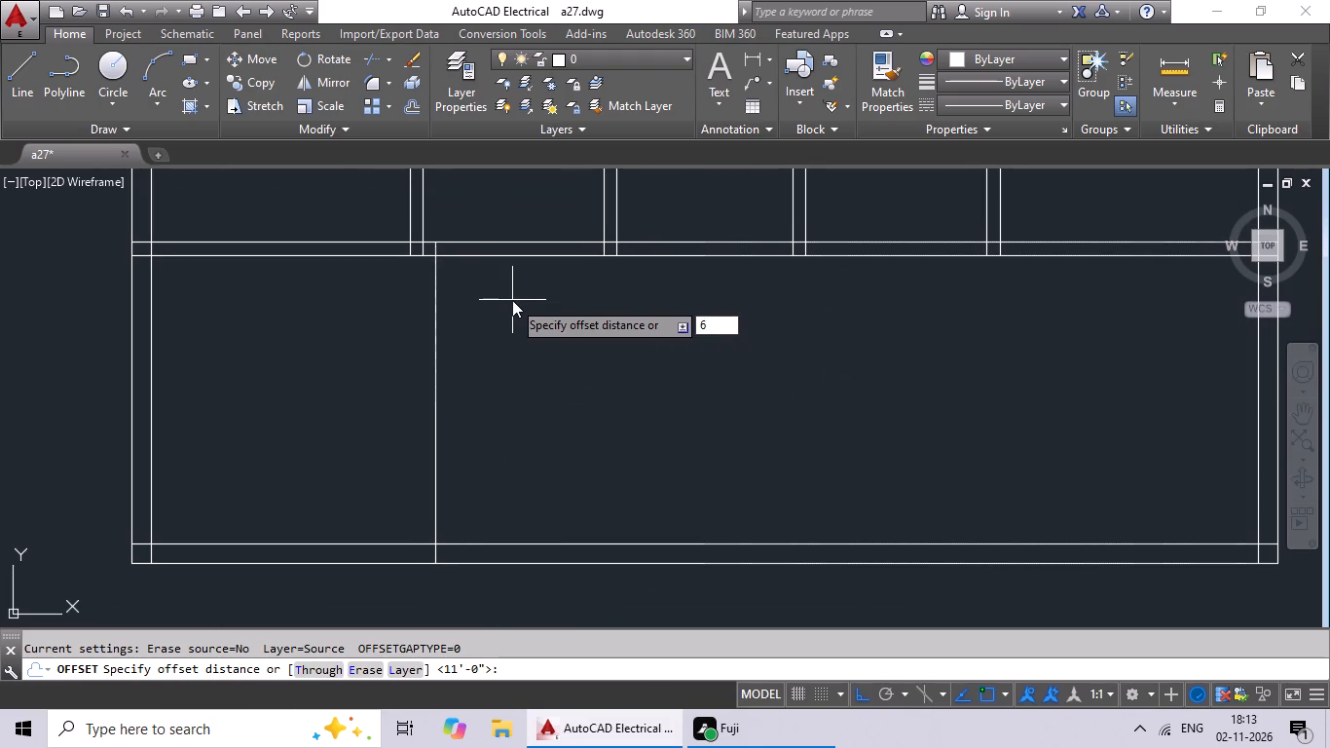
{"action": "key", "text": "shift+quotedbl"}
{"action": "key", "text": "Return"}
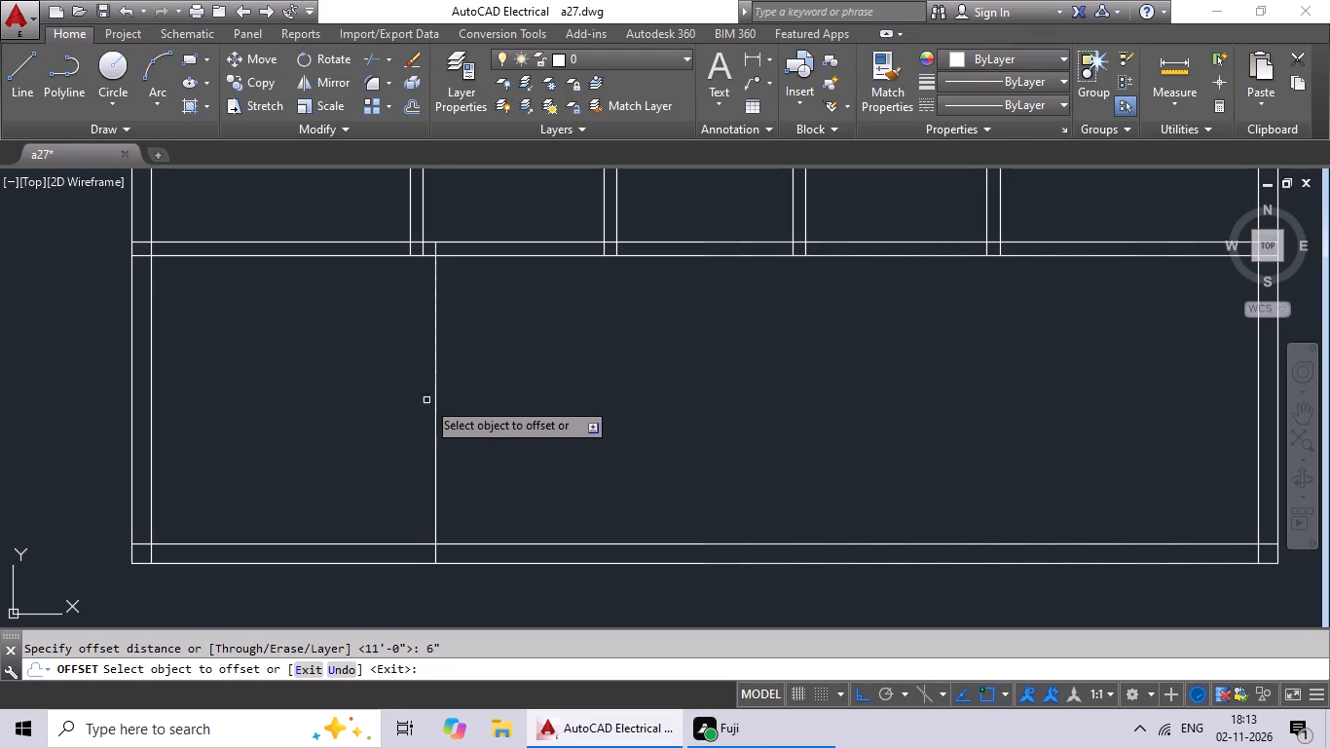
{"action": "left_click", "coordinate": [435, 393]}
{"action": "left_click_drag", "start_coordinate": [474, 383], "coordinate": [495, 385]}
{"action": "key", "text": "Escape"}
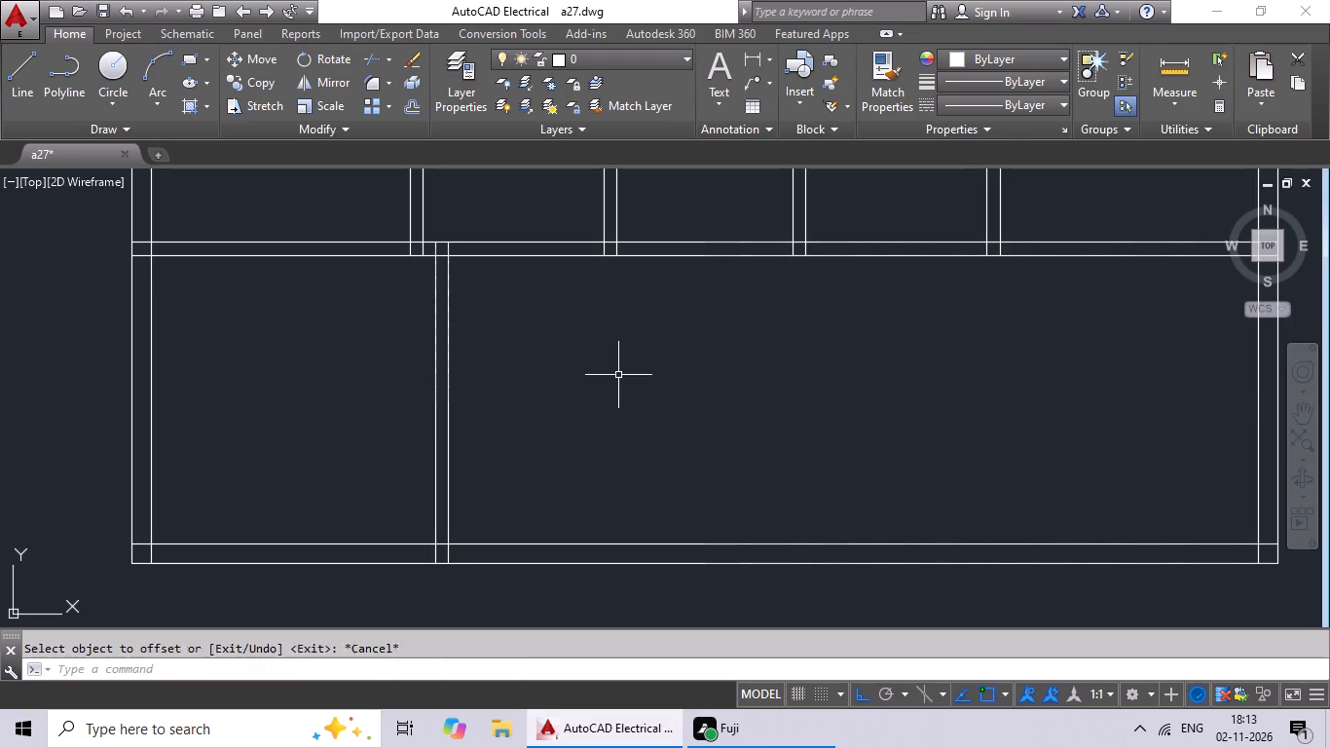
{"action": "key", "text": "Escape"}
{"action": "key", "text": "Escape"}
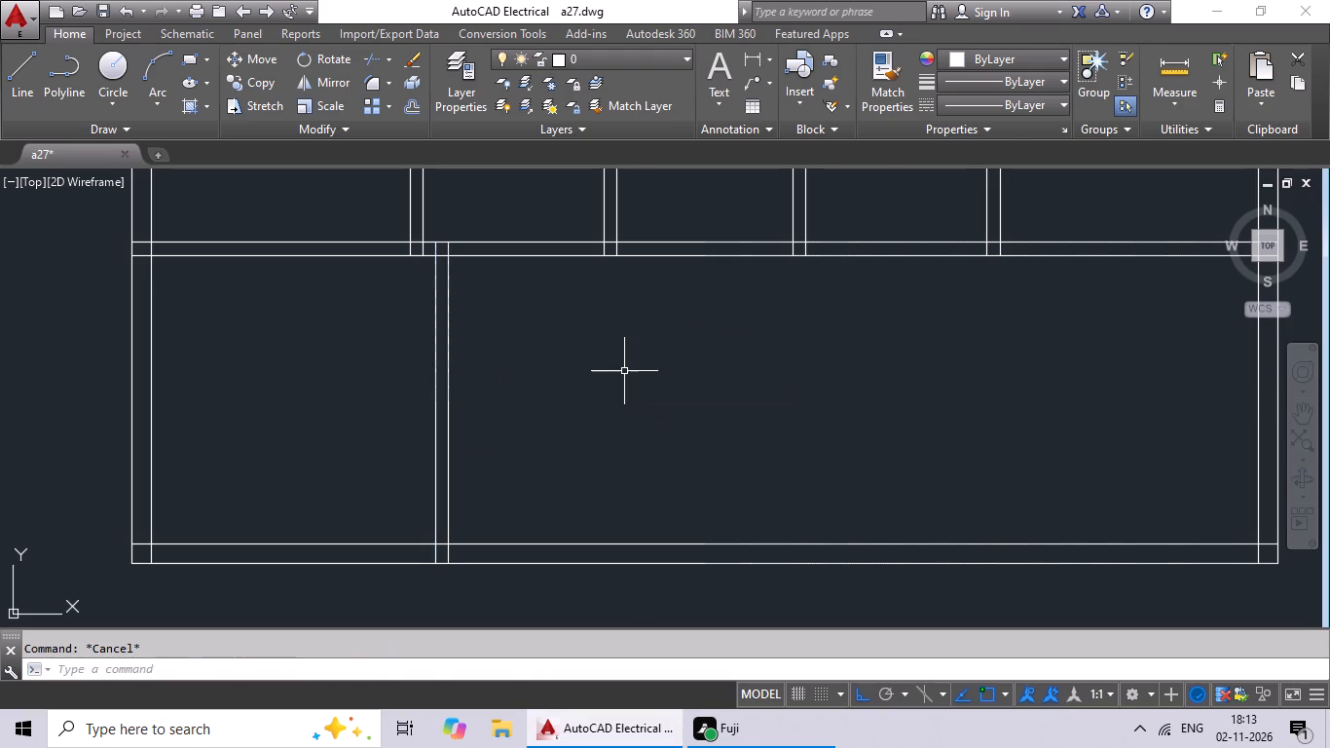
Offset the right line of the bottom strip's first partition 11' to the right.
{"action": "scroll", "coordinate": [624, 371], "scroll_direction": "down", "scroll_amount": 3}
{"action": "middle_click_drag", "start_coordinate": [617, 372], "coordinate": [501, 417]}
{"action": "scroll", "coordinate": [506, 430], "scroll_direction": "up", "scroll_amount": 2}
{"action": "key", "text": "Escape"}
{"action": "key", "text": "Escape"}
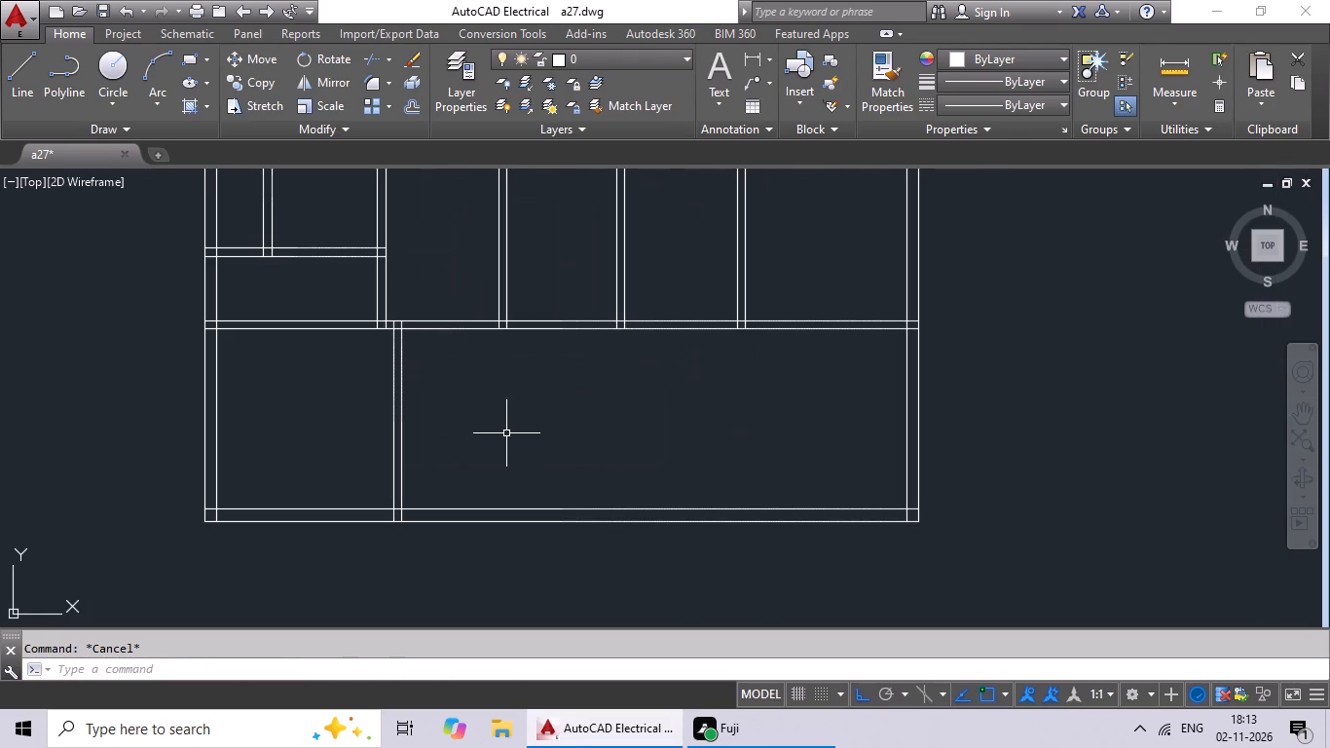
{"action": "key", "text": "o"}
{"action": "key", "text": "Return"}
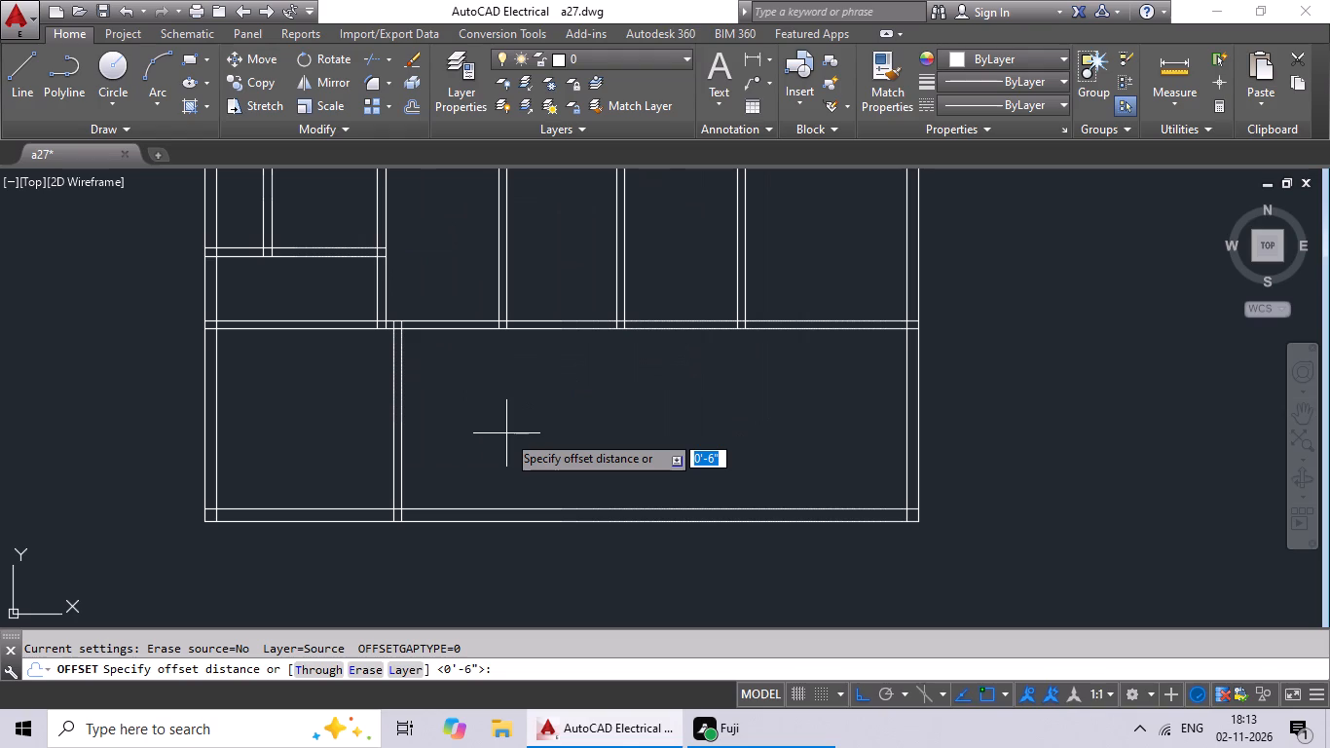
{"action": "type", "text": "11'"}
{"action": "key", "text": "Return"}
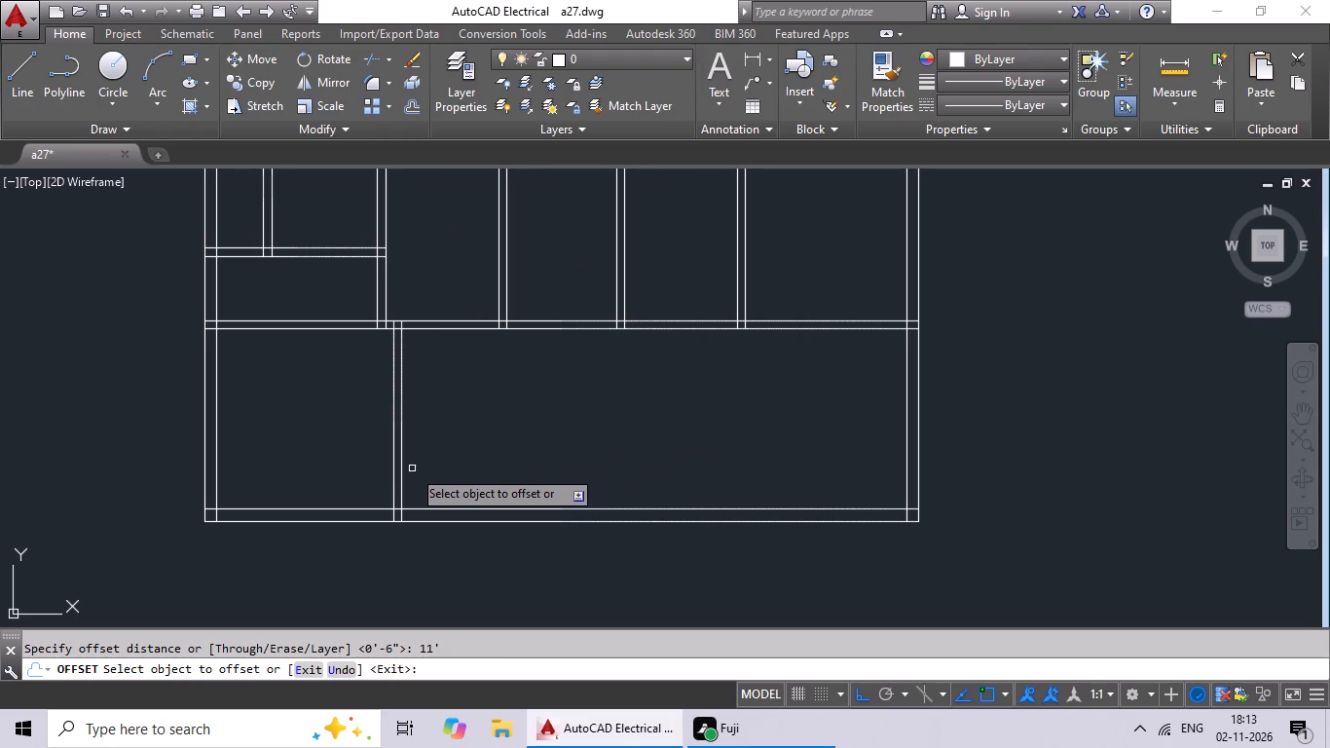
{"action": "left_click_drag", "start_coordinate": [400, 482], "coordinate": [454, 479]}
{"action": "left_click", "coordinate": [485, 474]}
{"action": "key", "text": "Escape"}
{"action": "key", "text": "Escape"}
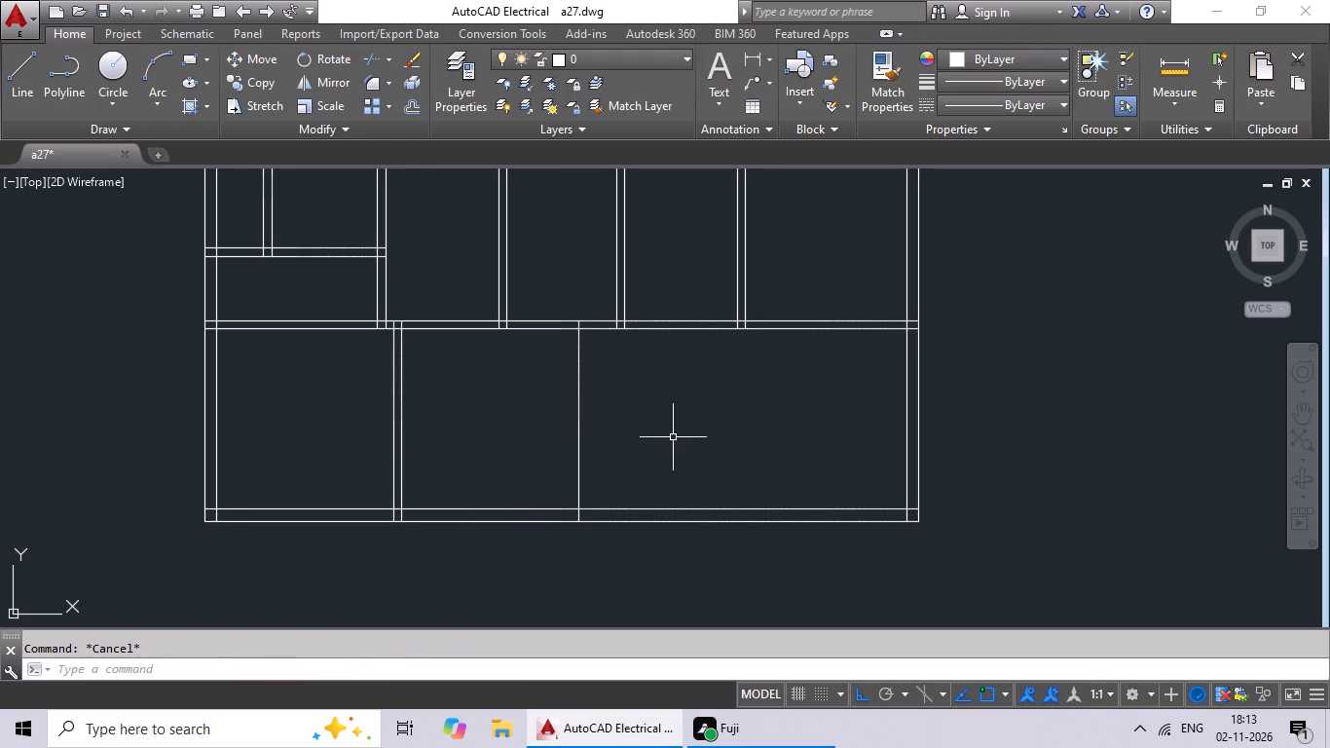
{"action": "key", "text": "Escape"}
{"action": "key", "text": "Escape"}
Offset the new line 6" to the right to complete the bottom strip's second partition.
{"action": "key", "text": "o"}
{"action": "key", "text": "Return"}
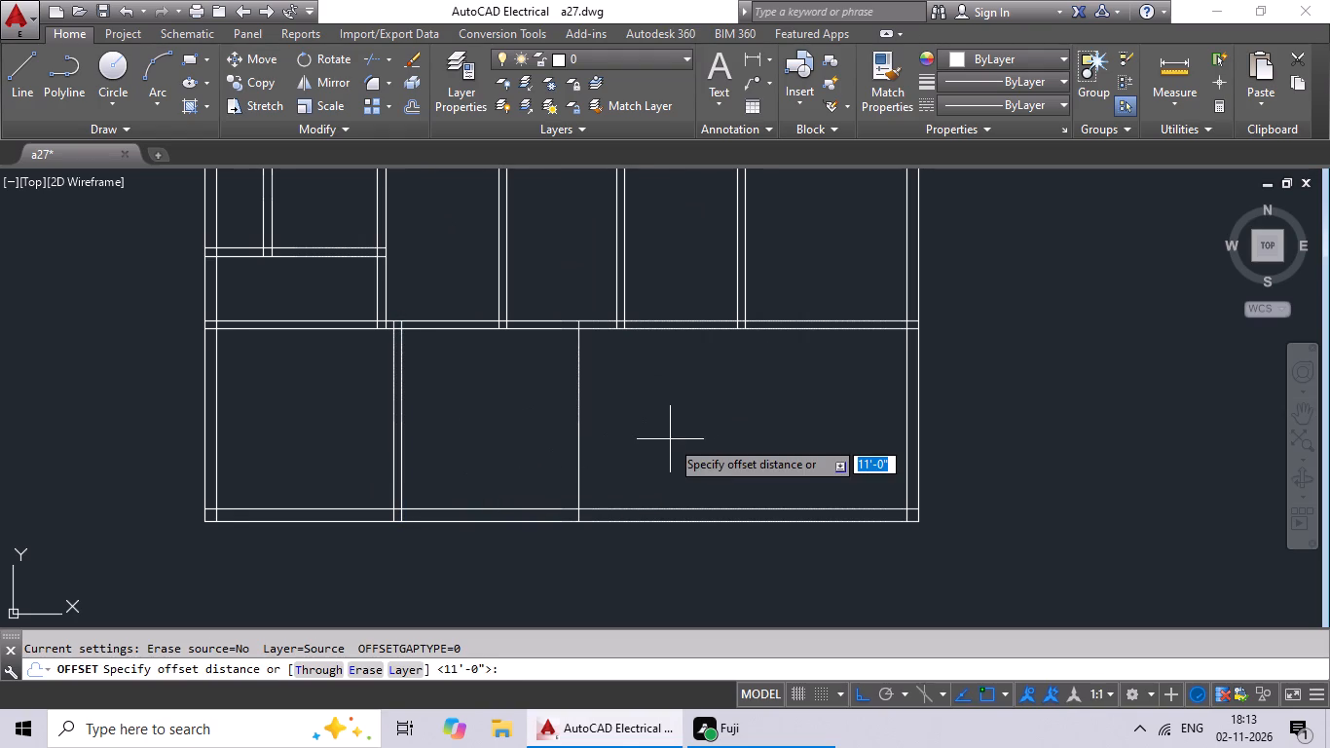
{"action": "type", "text": "6\""}
{"action": "key", "text": "Return"}
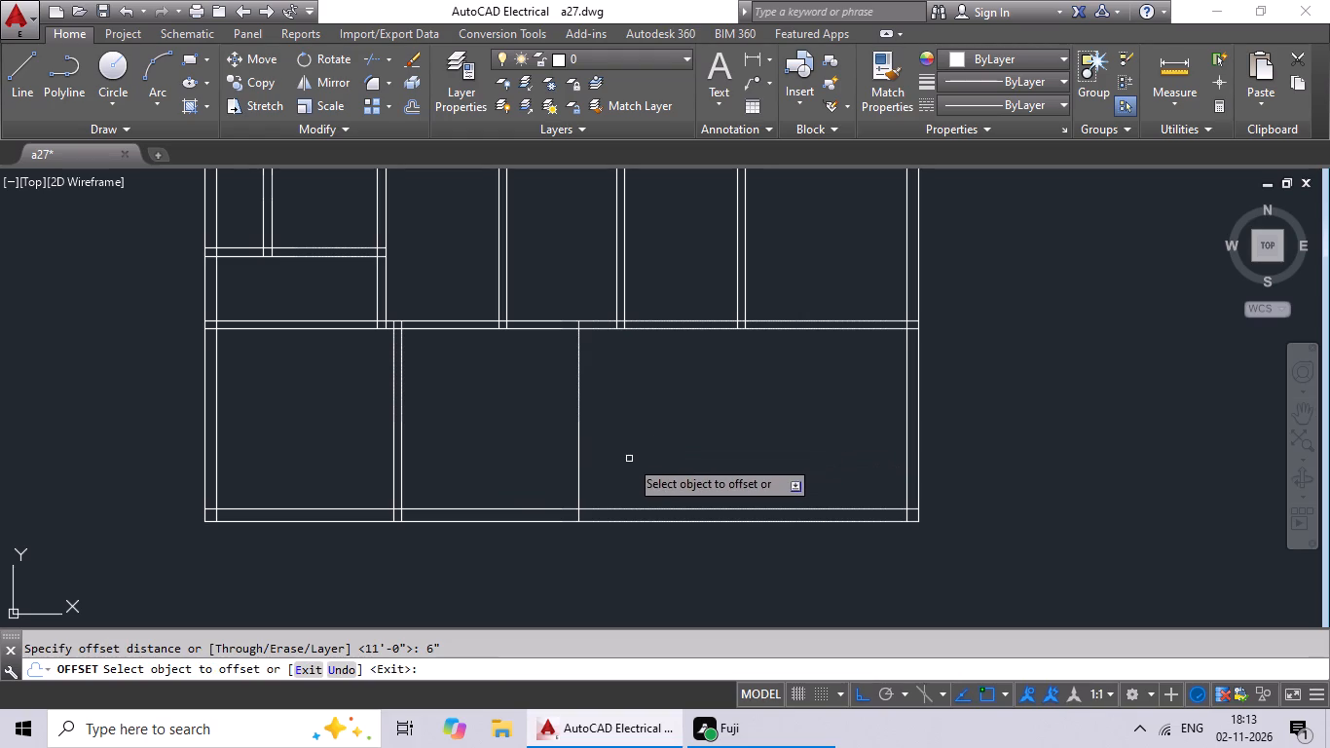
{"action": "left_click_drag", "start_coordinate": [580, 460], "coordinate": [605, 458]}
{"action": "left_click", "coordinate": [664, 454]}
{"action": "key", "text": "Escape"}
{"action": "key", "text": "Escape"}
{"action": "key", "text": "Escape"}
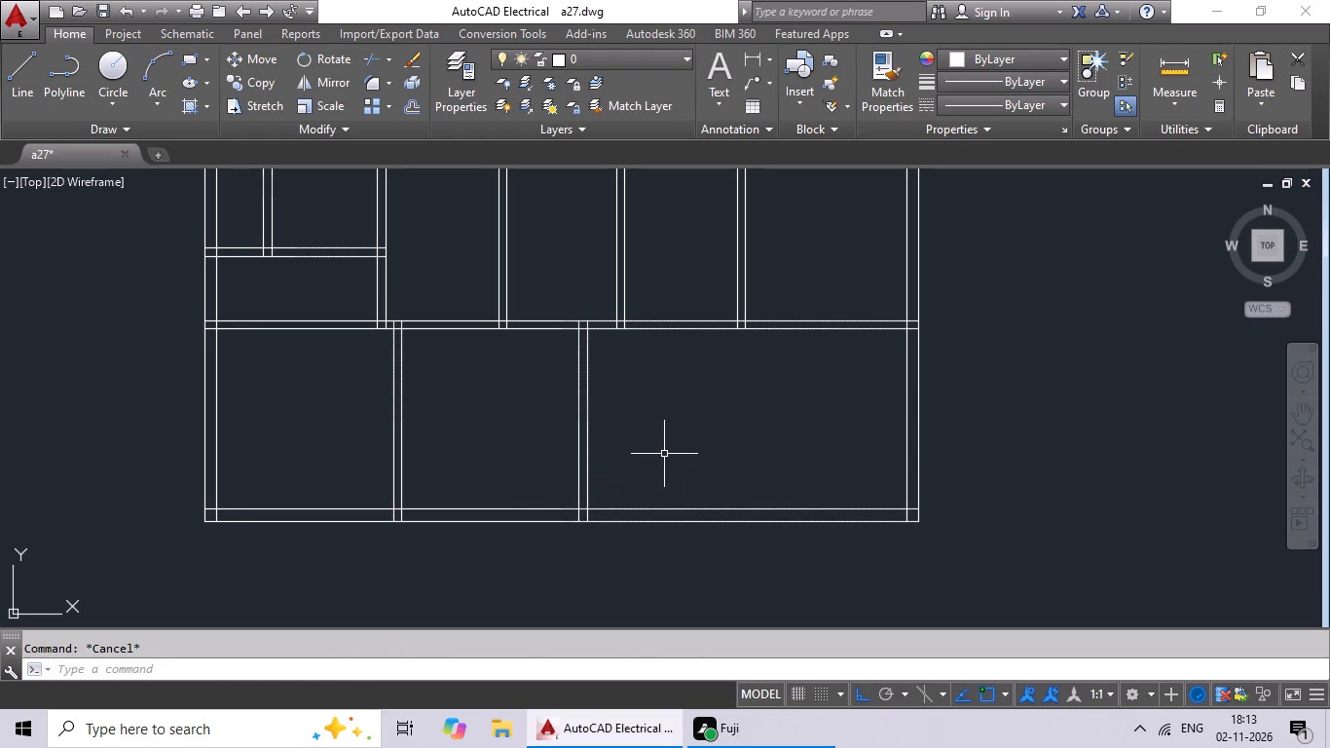
Offset the right line of the bottom strip's second partition 11' to the right.
{"action": "key", "text": "o"}
{"action": "key", "text": "Return"}
{"action": "type", "text": "11'"}
{"action": "key", "text": "Return"}
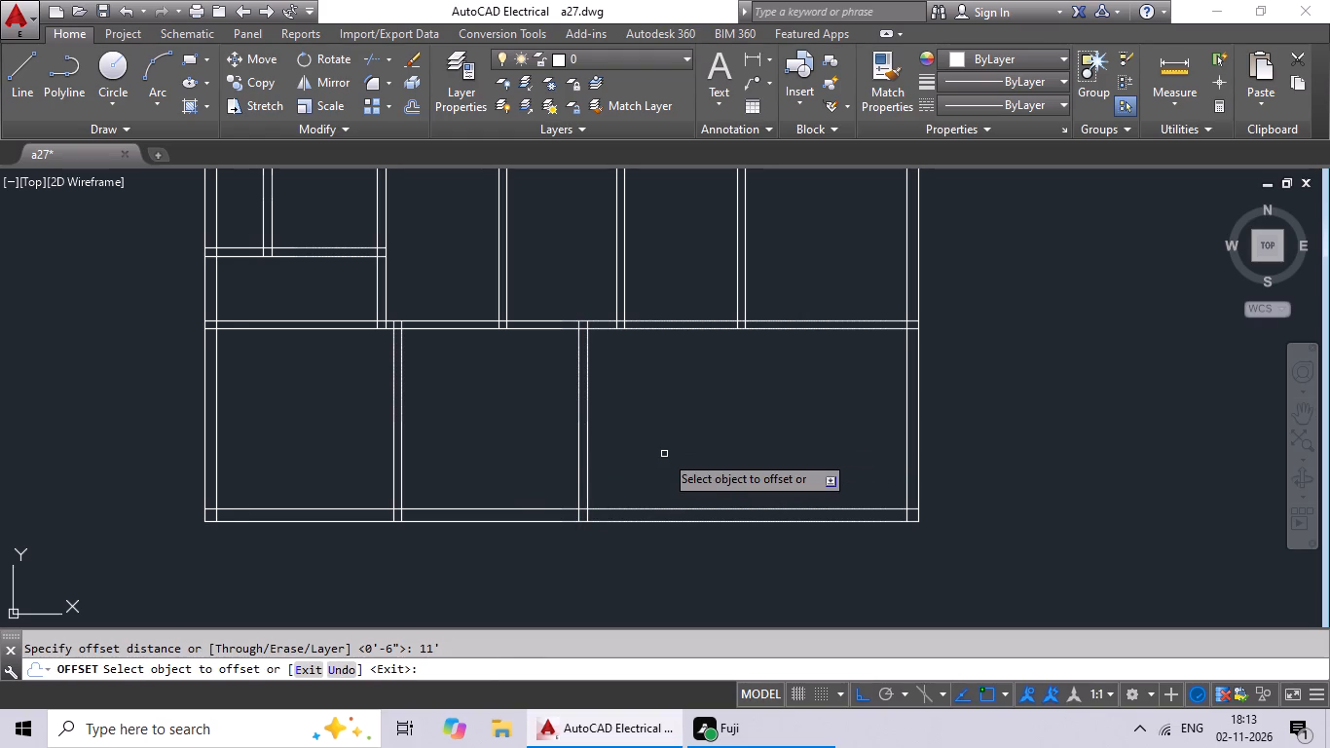
{"action": "left_click", "coordinate": [586, 454]}
{"action": "left_click", "coordinate": [683, 441]}
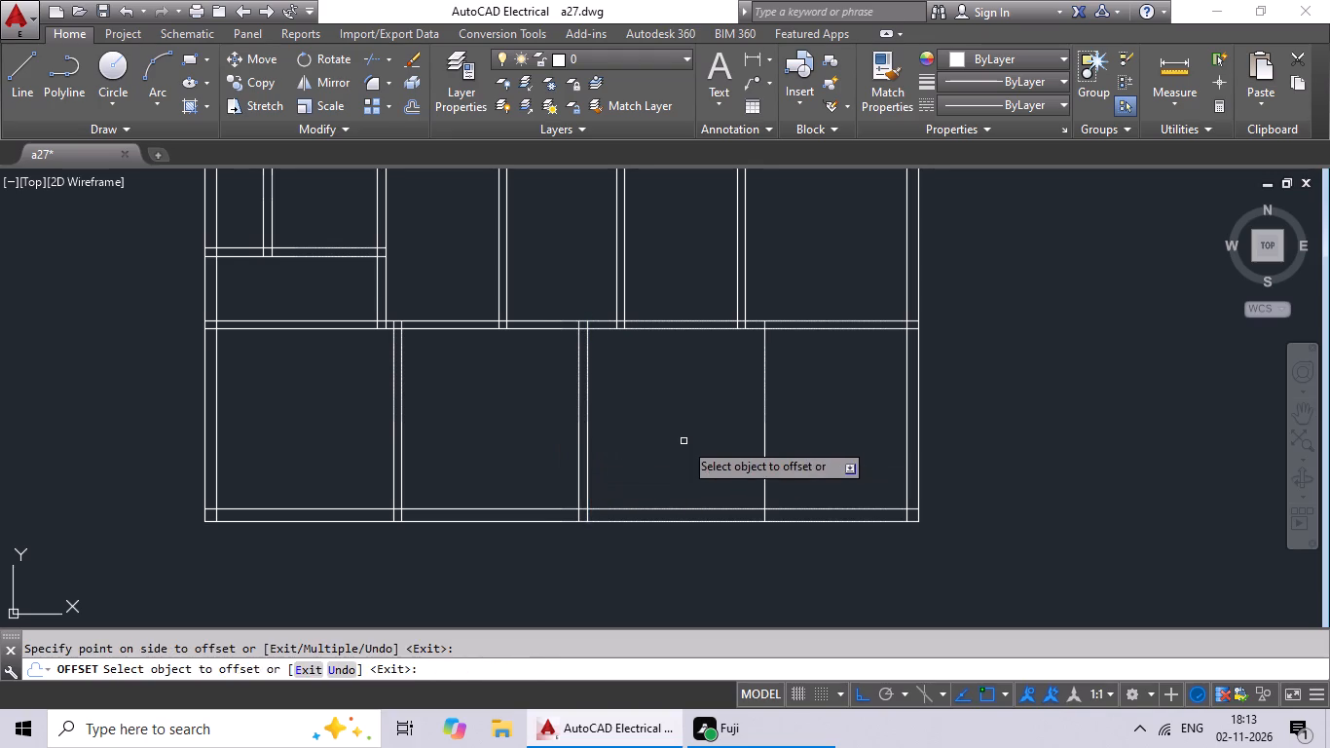
{"action": "key", "text": "Escape"}
{"action": "key", "text": "Escape"}
Offset the new line 6" to the right to complete the bottom strip's third partition.
{"action": "key", "text": "o"}
{"action": "key", "text": "Return"}
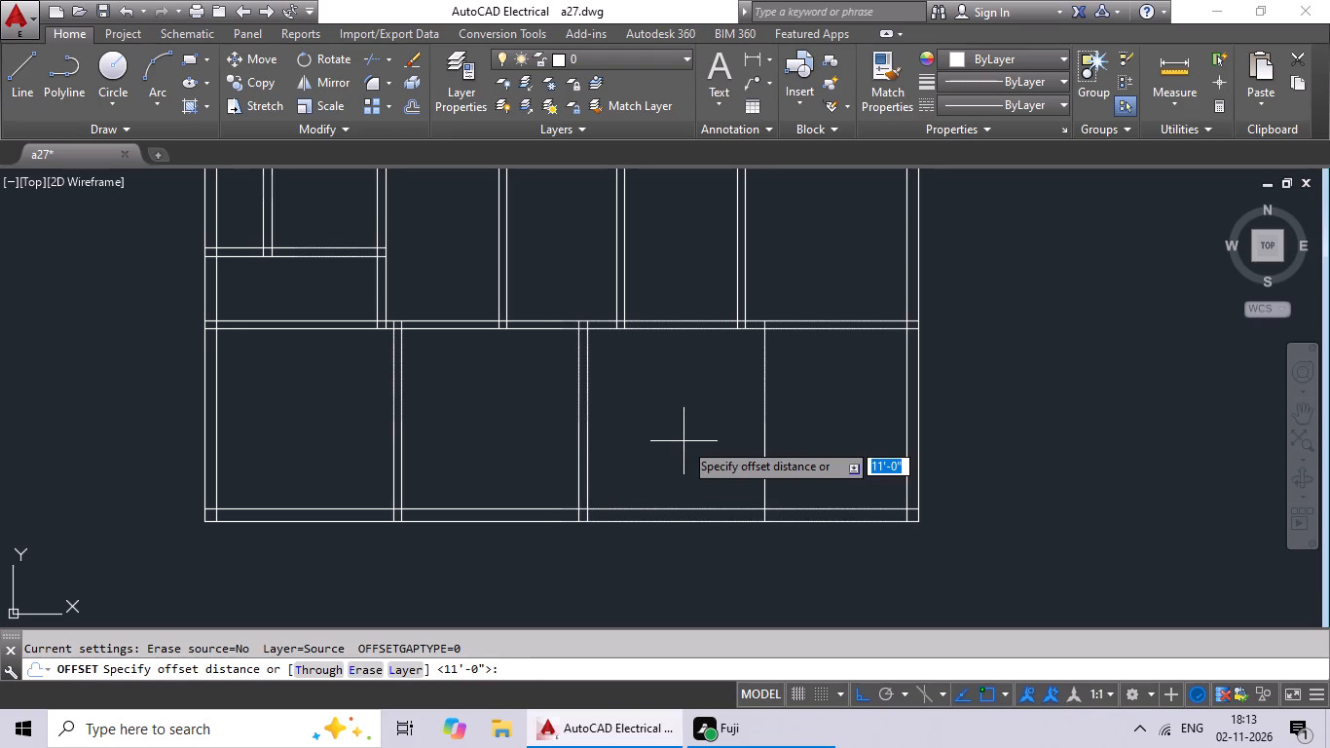
{"action": "key", "text": "6"}
{"action": "key", "text": "shift+quotedbl"}
{"action": "key", "text": "Return"}
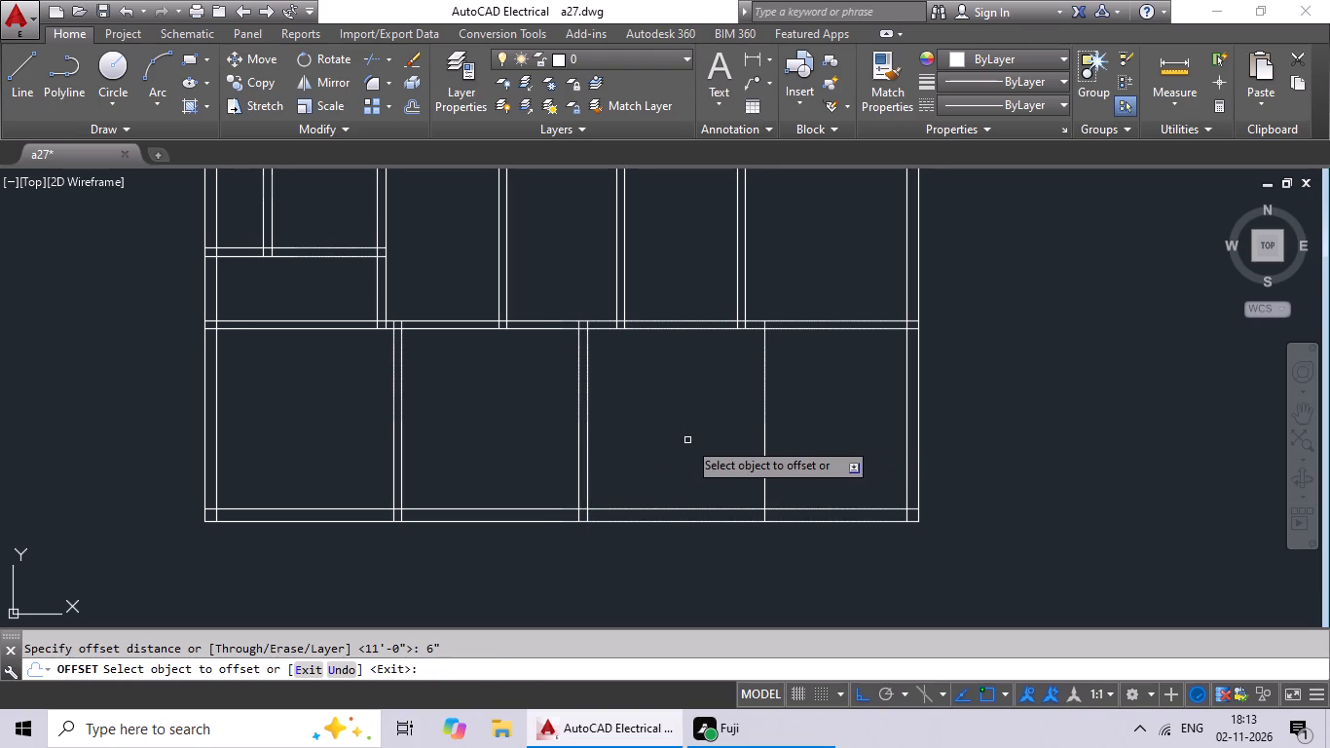
{"action": "left_click_drag", "start_coordinate": [764, 395], "coordinate": [804, 392]}
{"action": "left_click", "coordinate": [818, 389]}
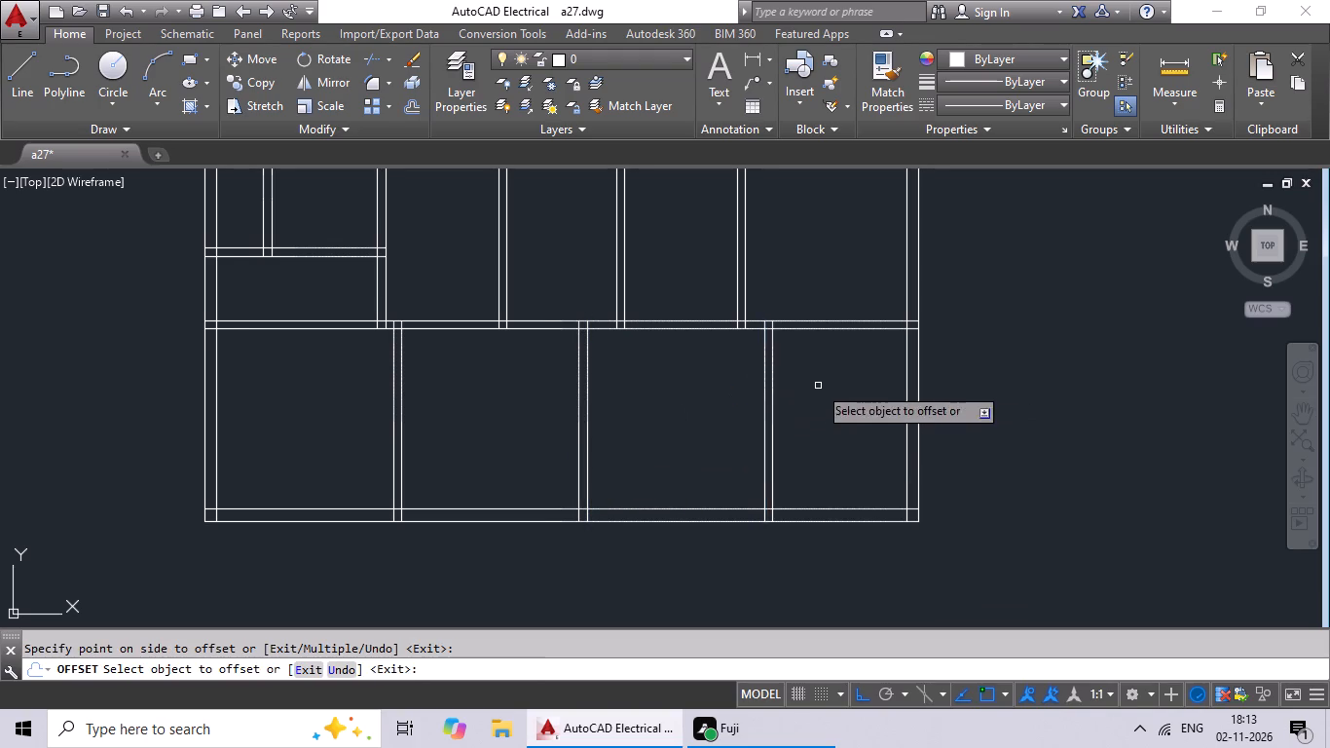
Measure the clear width between the bottom strip's third partition and the right outer wall with a linear dimension, without placing it.
{"action": "middle_click_drag", "start_coordinate": [816, 387], "coordinate": [659, 504]}
{"action": "scroll", "coordinate": [660, 488], "scroll_direction": "up", "scroll_amount": 3}
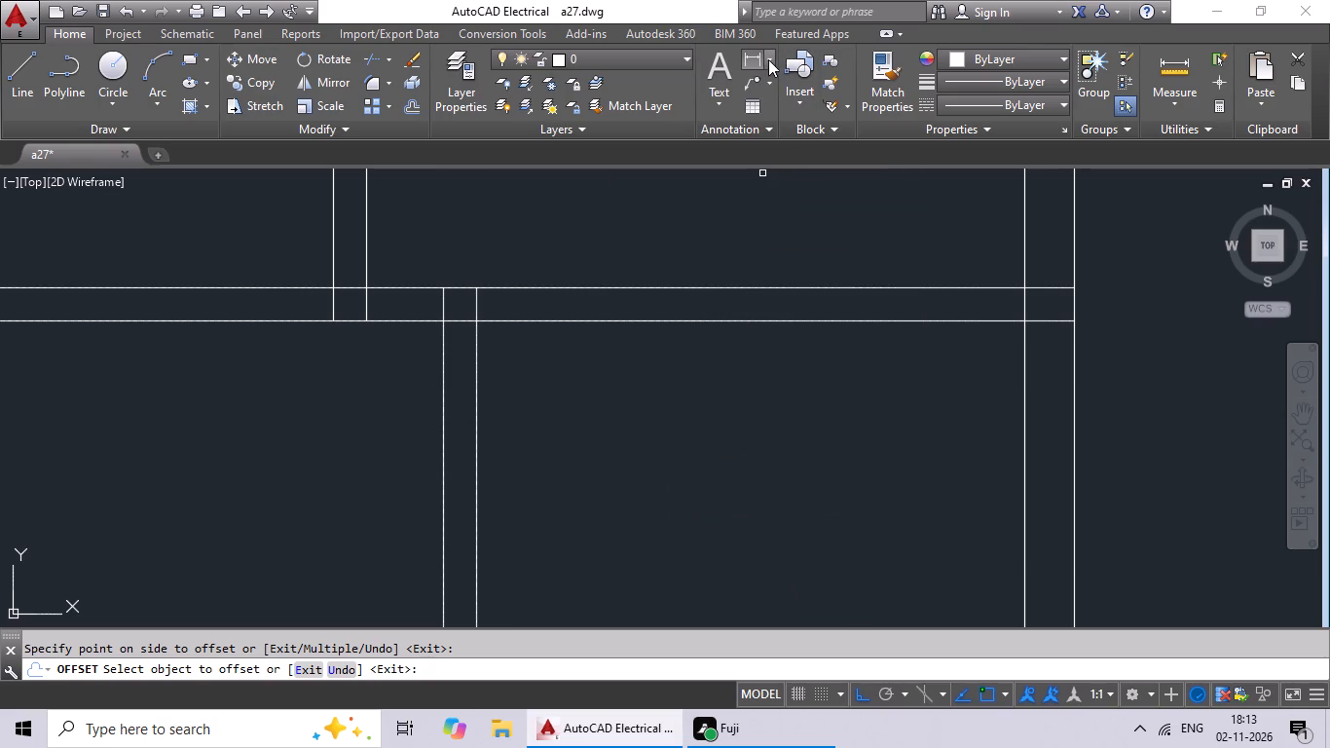
{"action": "left_click", "coordinate": [758, 62]}
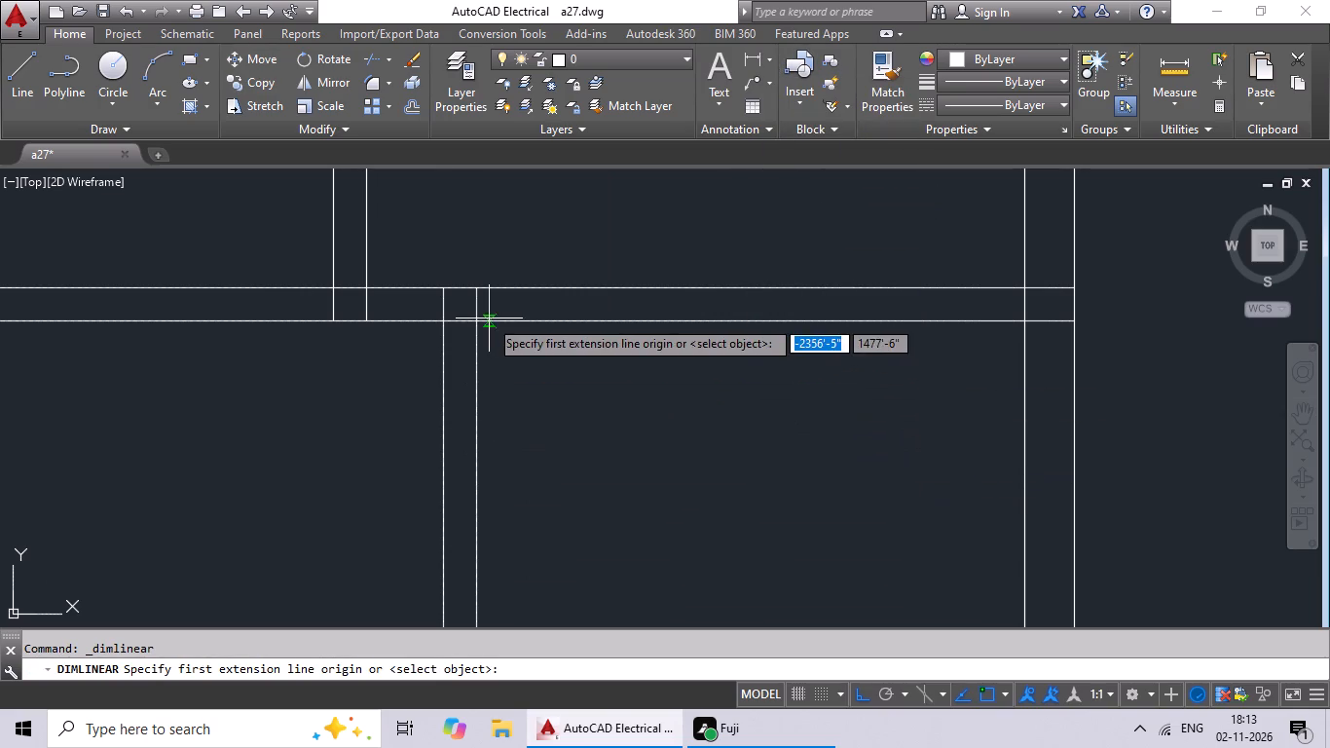
{"action": "left_click", "coordinate": [474, 321]}
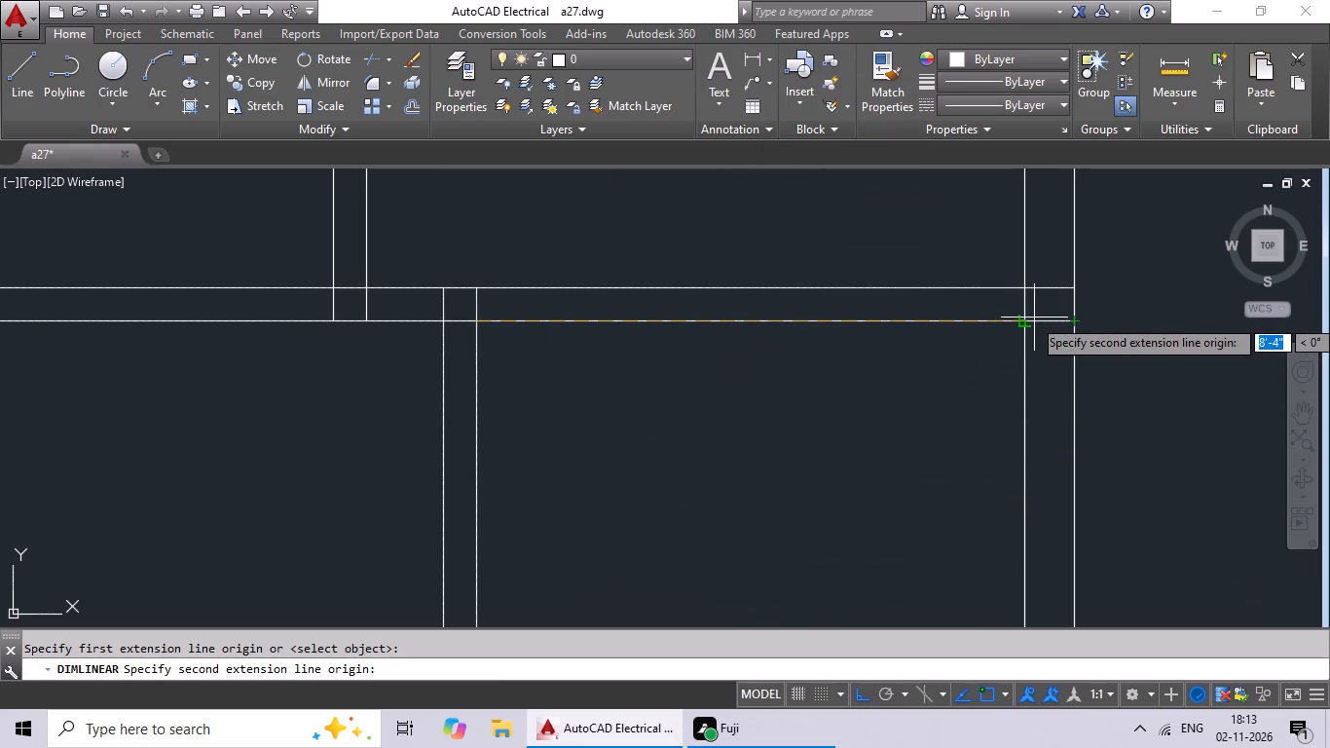
{"action": "left_click_drag", "start_coordinate": [1026, 319], "coordinate": [1023, 328]}
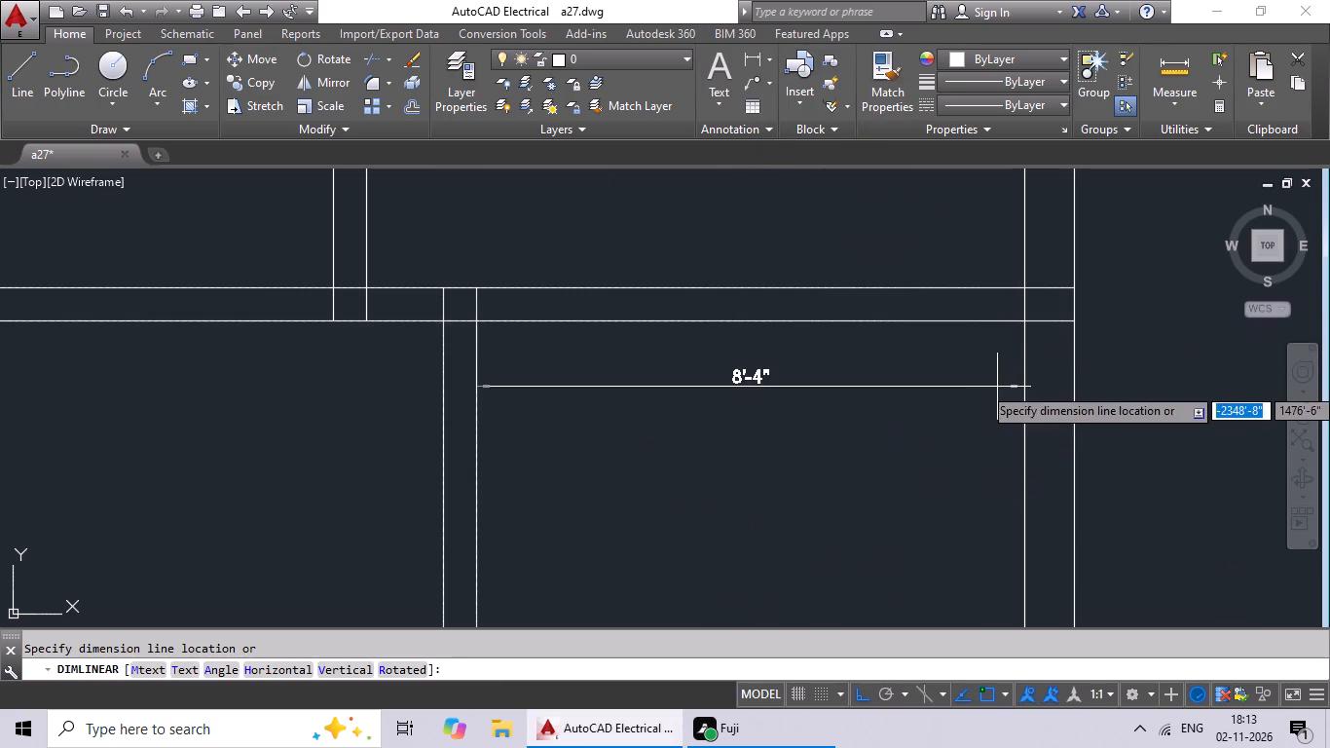
{"action": "key", "text": "Escape"}
{"action": "key", "text": "Escape"}
{"action": "scroll", "coordinate": [1001, 380], "scroll_direction": "down", "scroll_amount": 4}
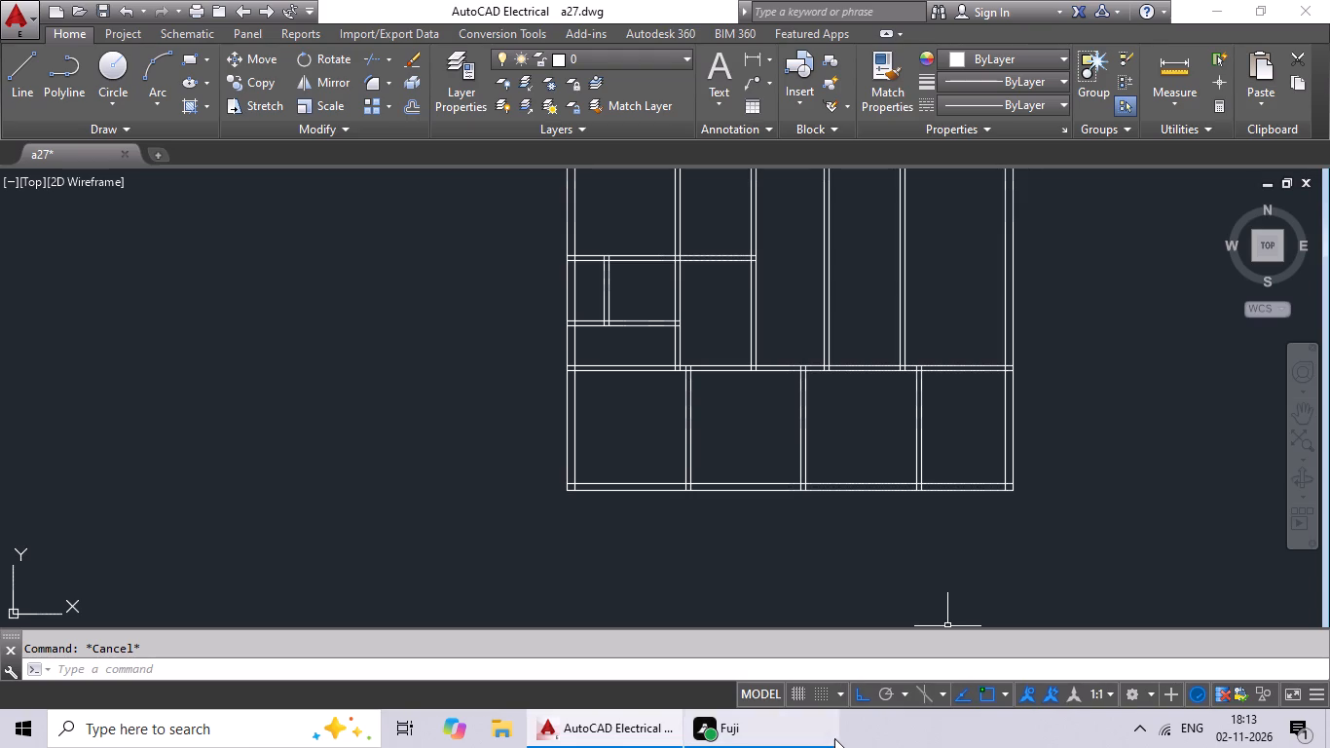
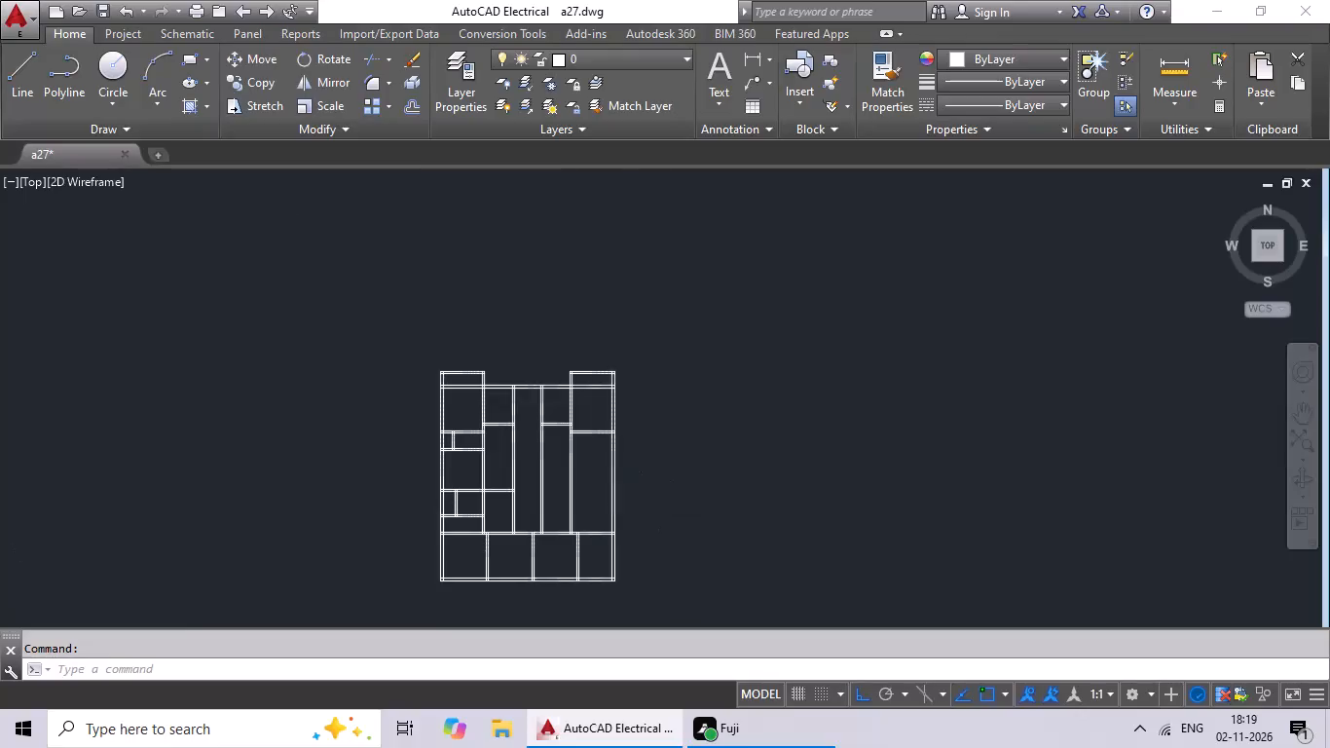
Examine how the bottom strip's three partitions line up with the interior walls above them.
{"action": "middle_click_drag", "start_coordinate": [604, 476], "coordinate": [625, 425]}
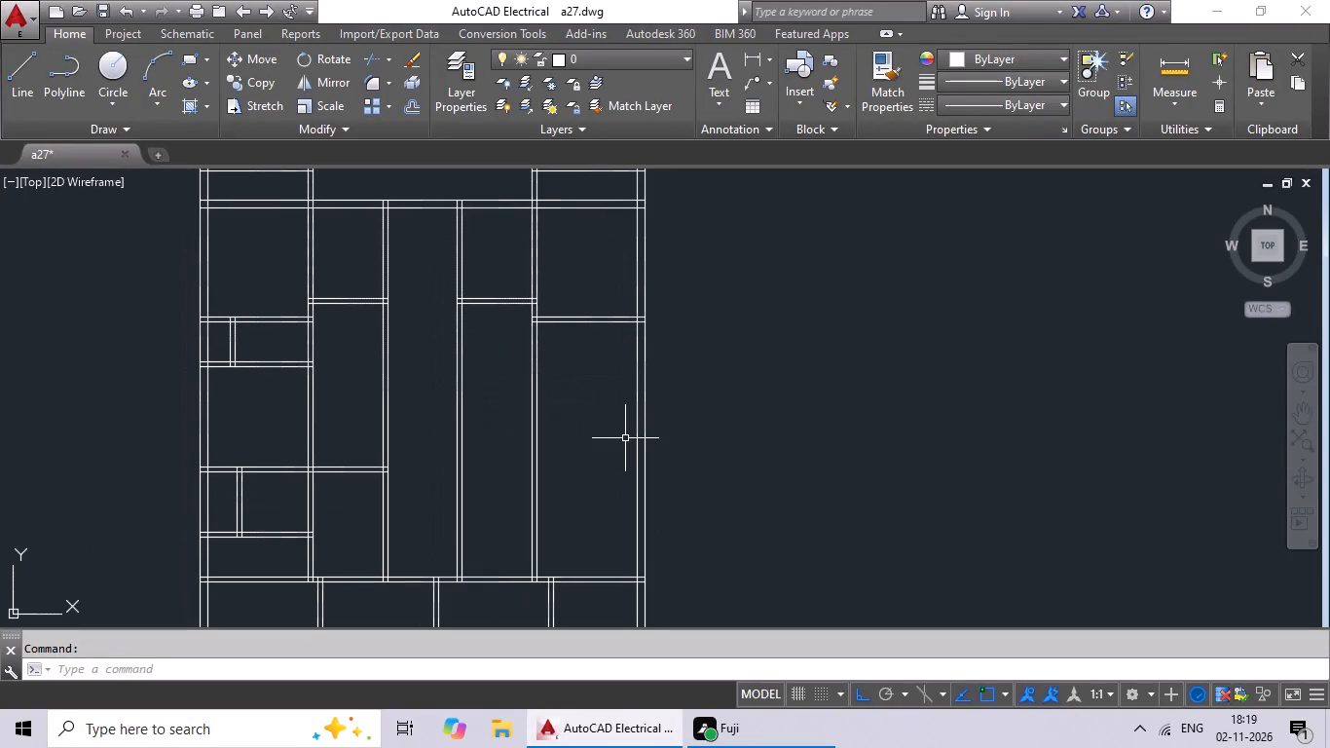
{"action": "key", "text": "Escape"}
{"action": "middle_click_drag", "start_coordinate": [523, 466], "coordinate": [545, 328]}
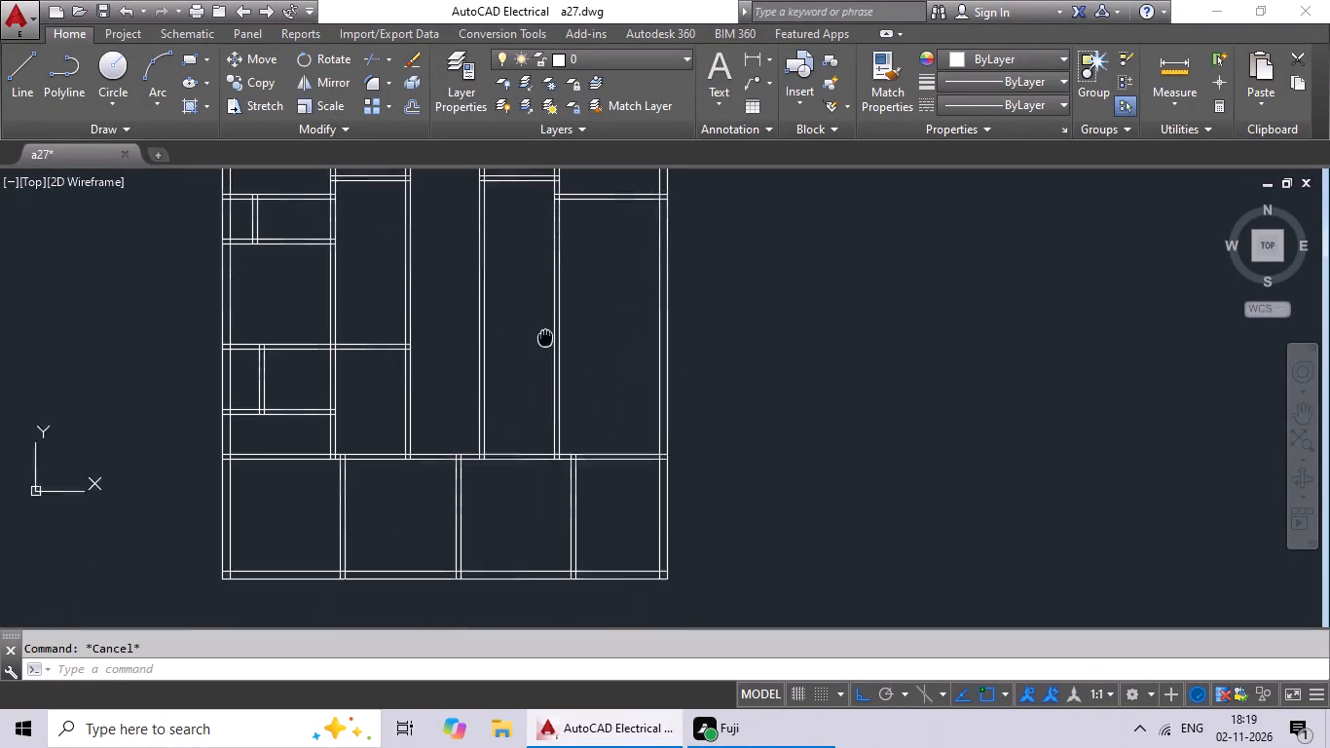
{"action": "middle_click_drag", "start_coordinate": [545, 328], "coordinate": [545, 318]}
{"action": "middle_click_drag", "start_coordinate": [596, 336], "coordinate": [539, 406]}
{"action": "middle_click_drag", "start_coordinate": [548, 400], "coordinate": [564, 365]}
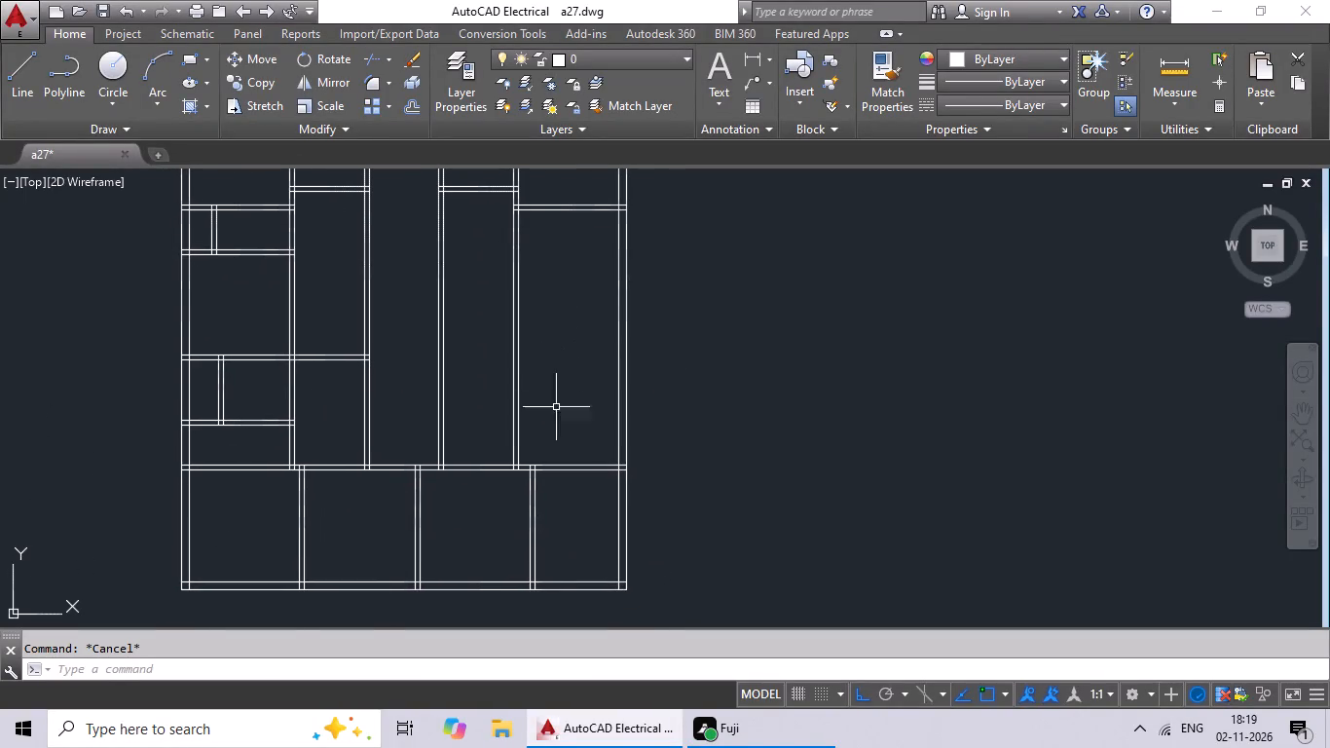
{"action": "middle_click_drag", "start_coordinate": [488, 511], "coordinate": [537, 470]}
{"action": "scroll", "coordinate": [594, 452], "scroll_direction": "up", "scroll_amount": 2}
{"action": "scroll", "coordinate": [596, 451], "scroll_direction": "down", "scroll_amount": 1}
{"action": "middle_click_drag", "start_coordinate": [596, 450], "coordinate": [553, 473]}
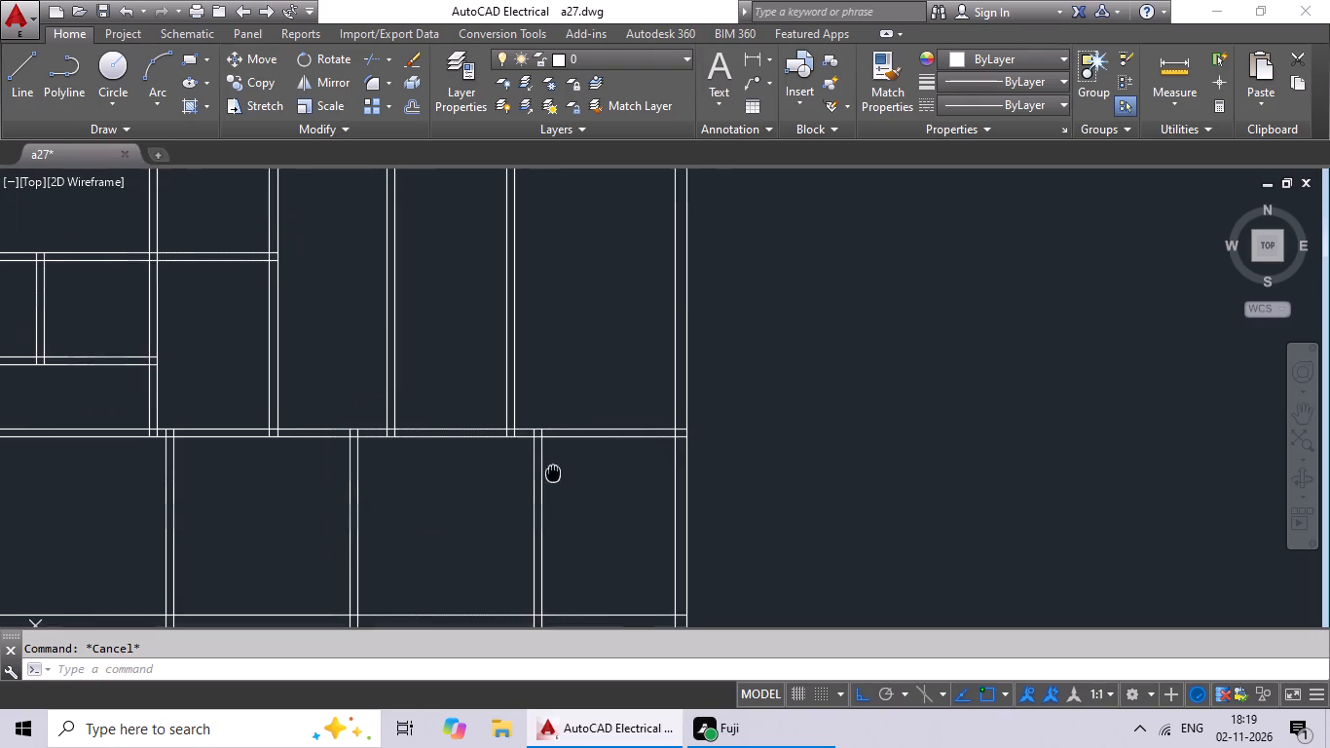
{"action": "middle_click_drag", "start_coordinate": [553, 473], "coordinate": [549, 476]}
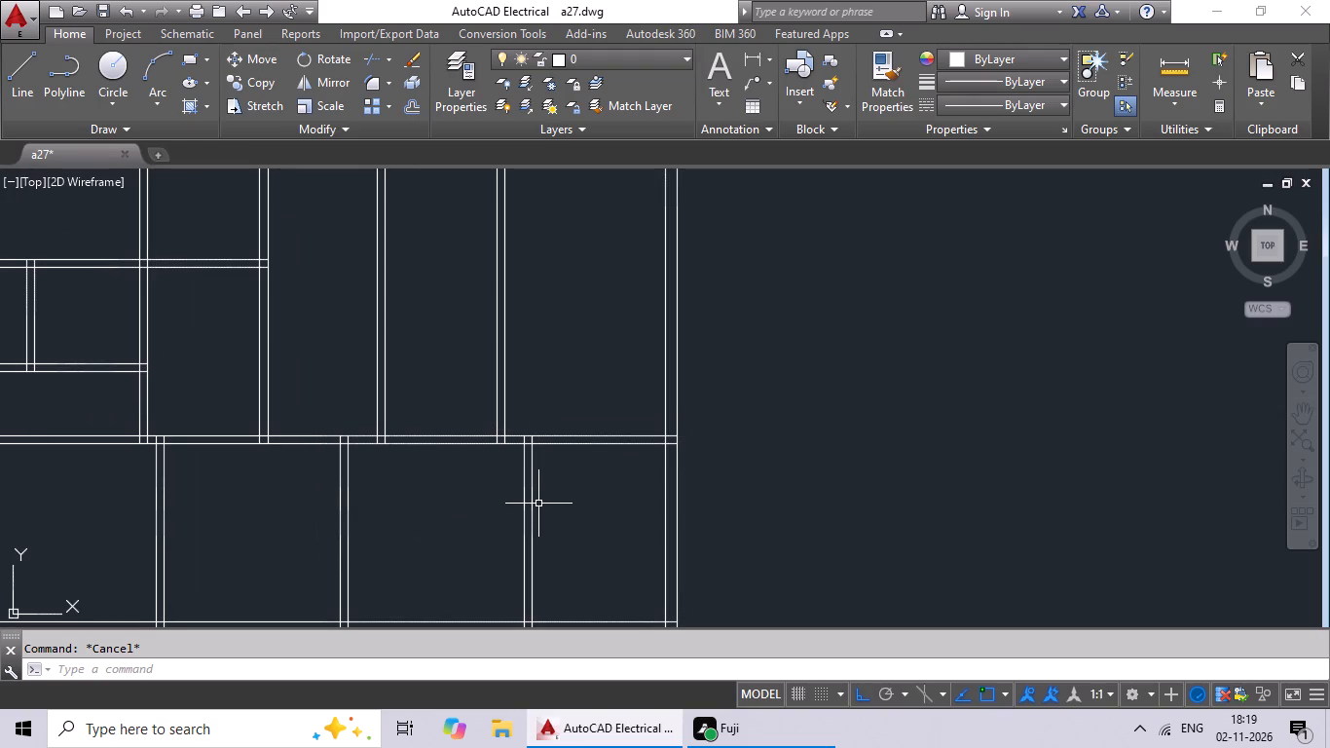
{"action": "middle_click", "coordinate": [540, 502]}
{"action": "scroll", "coordinate": [552, 488], "scroll_direction": "down", "scroll_amount": 1}
{"action": "middle_click_drag", "start_coordinate": [538, 433], "coordinate": [536, 419]}
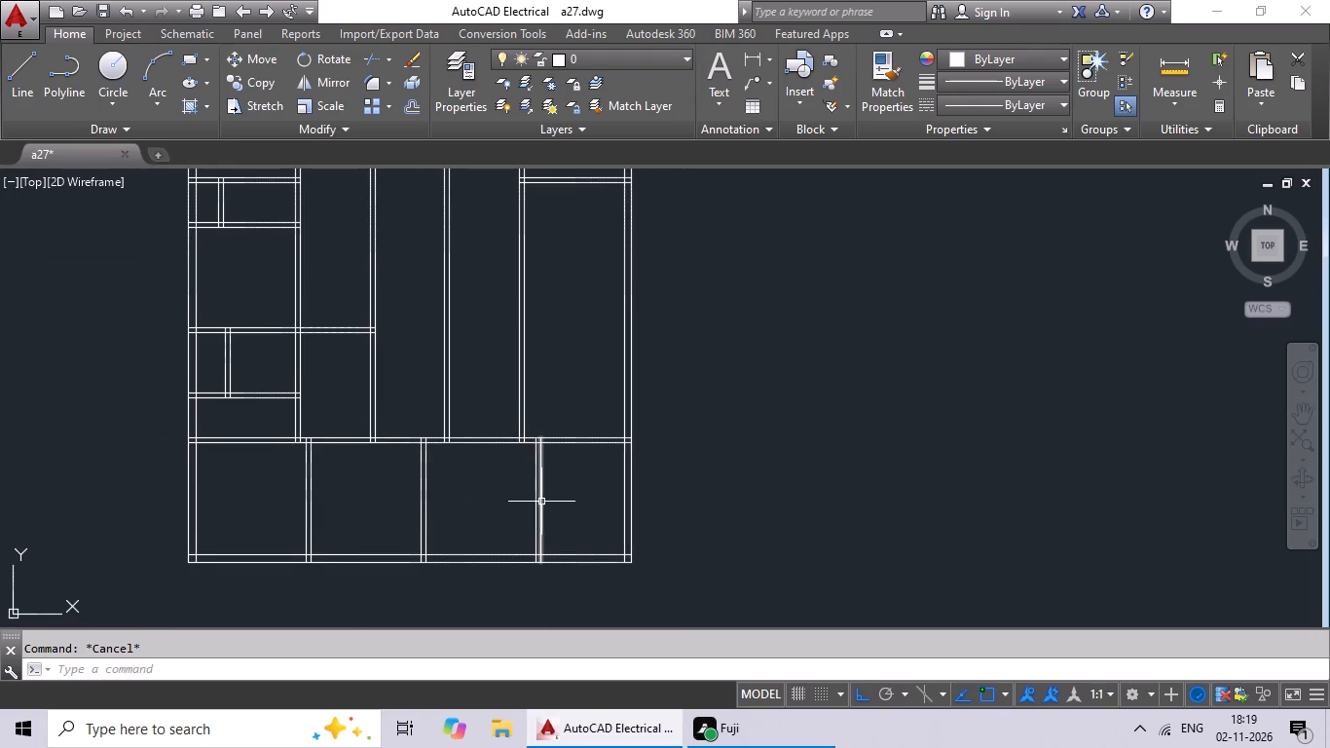
Erase all three double-line partitions in the bottom strip.
{"action": "scroll", "coordinate": [543, 503], "scroll_direction": "up", "scroll_amount": 3}
{"action": "left_click_drag", "start_coordinate": [589, 446], "coordinate": [421, 526]}
{"action": "left_click", "coordinate": [422, 526]}
{"action": "scroll", "coordinate": [486, 504], "scroll_direction": "down", "scroll_amount": 3}
{"action": "middle_click_drag", "start_coordinate": [570, 461], "coordinate": [632, 437]}
{"action": "scroll", "coordinate": [476, 461], "scroll_direction": "up", "scroll_amount": 2}
{"action": "left_click_drag", "start_coordinate": [474, 459], "coordinate": [295, 507]}
{"action": "left_click", "coordinate": [295, 507]}
{"action": "left_click_drag", "start_coordinate": [226, 469], "coordinate": [21, 495]}
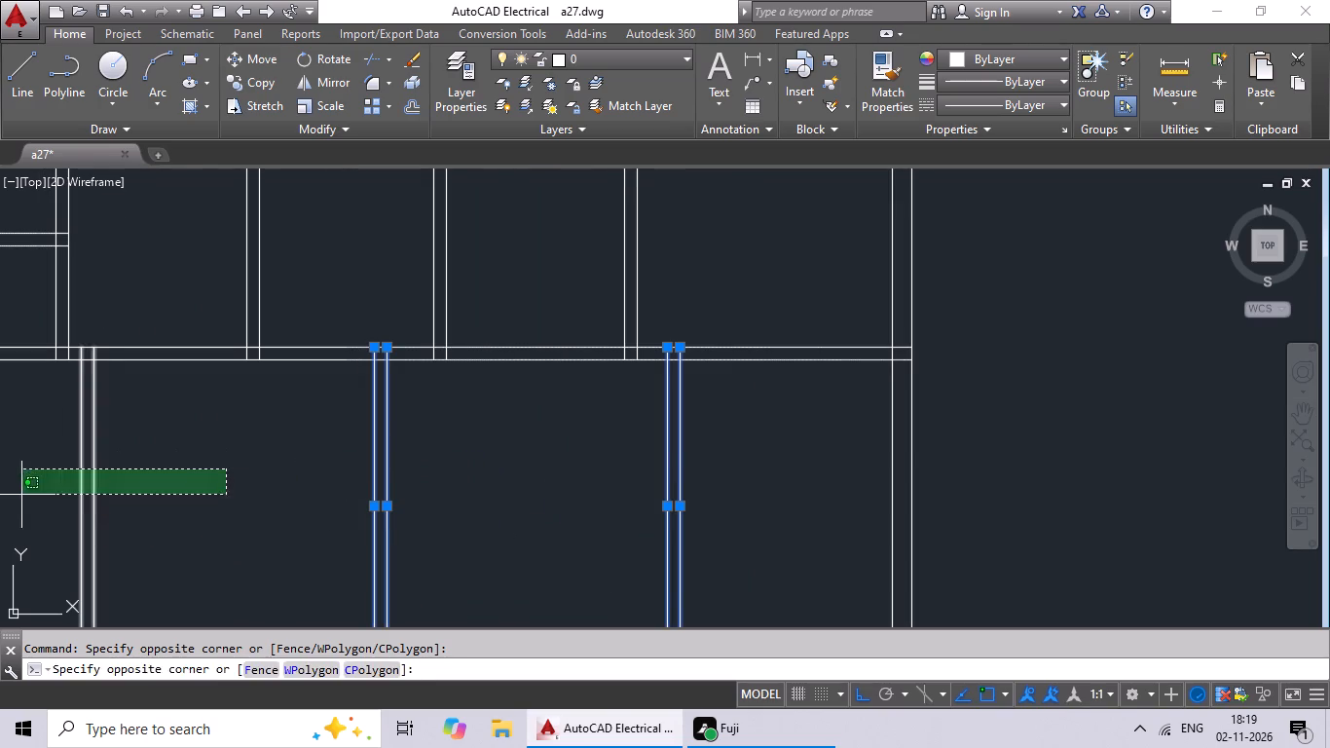
{"action": "left_click", "coordinate": [21, 495]}
{"action": "middle_click_drag", "start_coordinate": [232, 497], "coordinate": [243, 490]}
{"action": "key", "text": "Delete"}
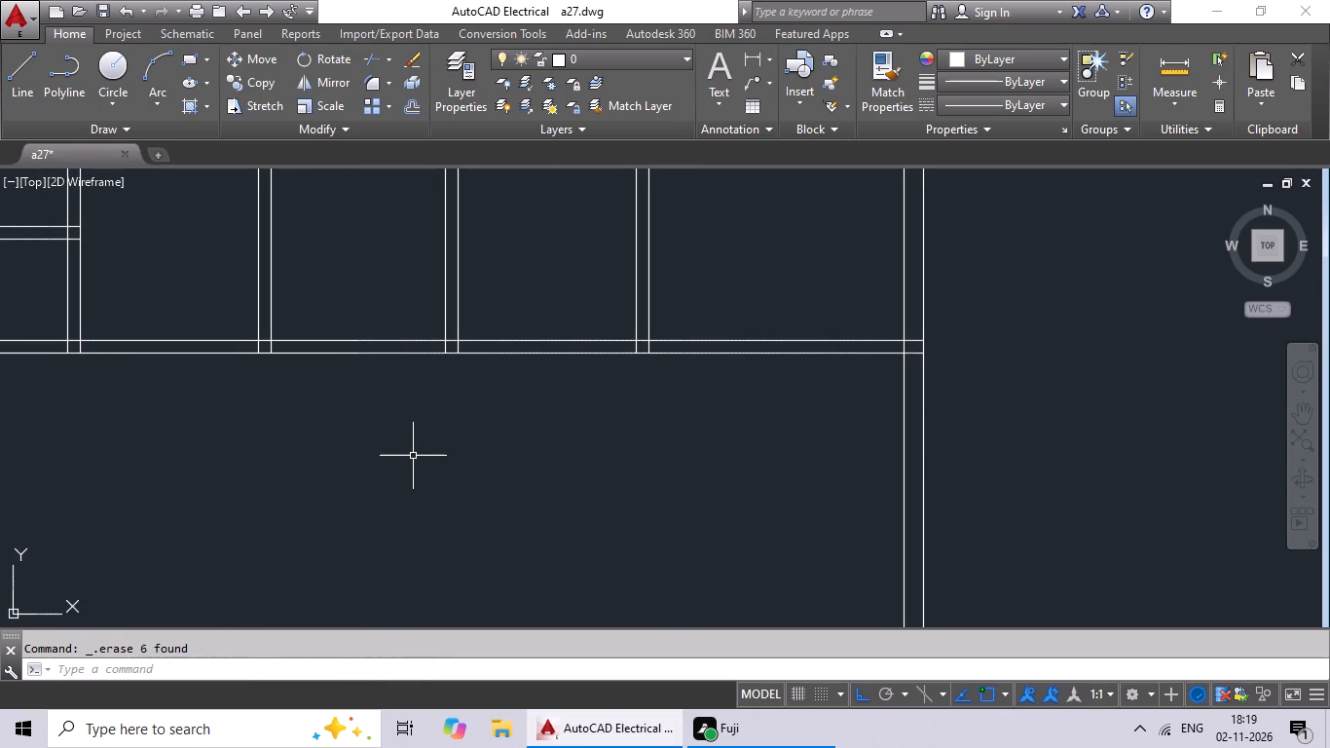
{"action": "key", "text": "Escape"}
{"action": "key", "text": "Escape"}
Extend both lines of the rightmost interior wall down through the bottom strip to the outermost bottom wall line.
{"action": "type", "text": "ex"}
{"action": "key", "text": "space"}
{"action": "key", "text": "space"}
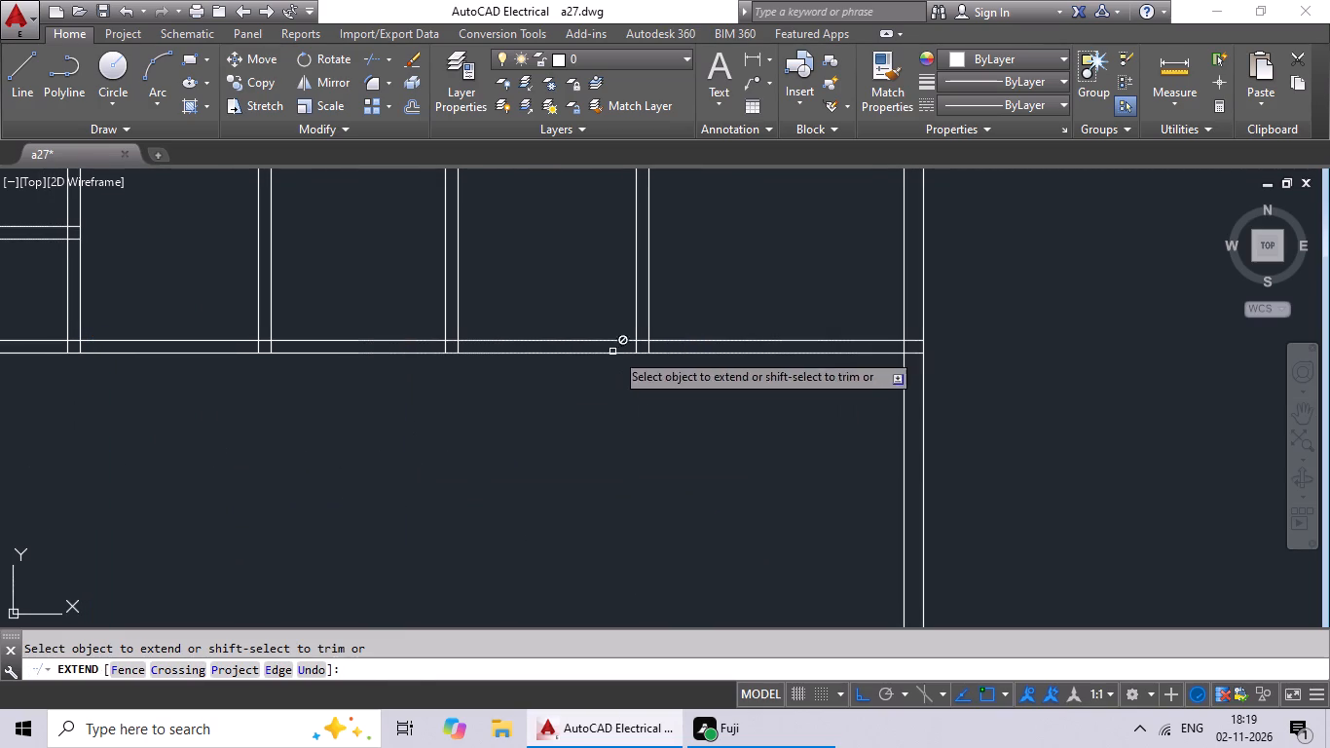
{"action": "scroll", "coordinate": [637, 355], "scroll_direction": "down", "scroll_amount": 2}
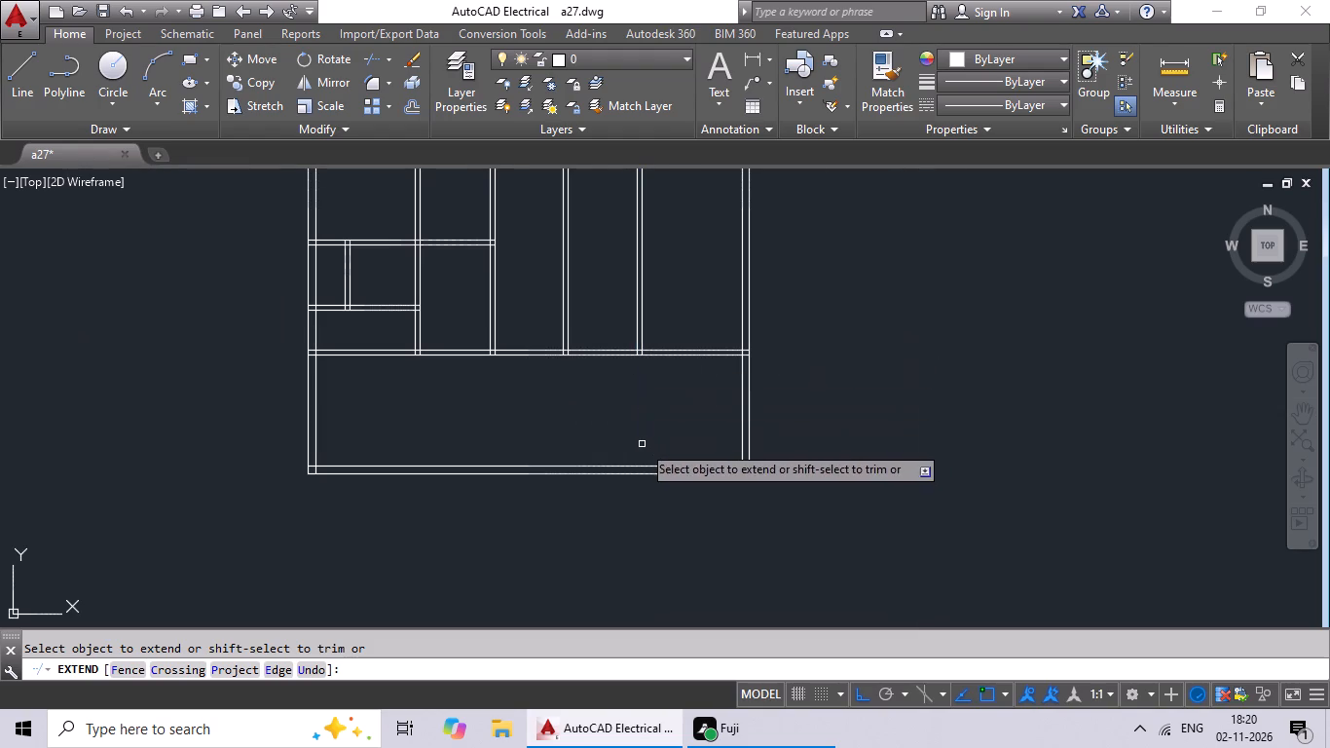
{"action": "left_click", "coordinate": [641, 344]}
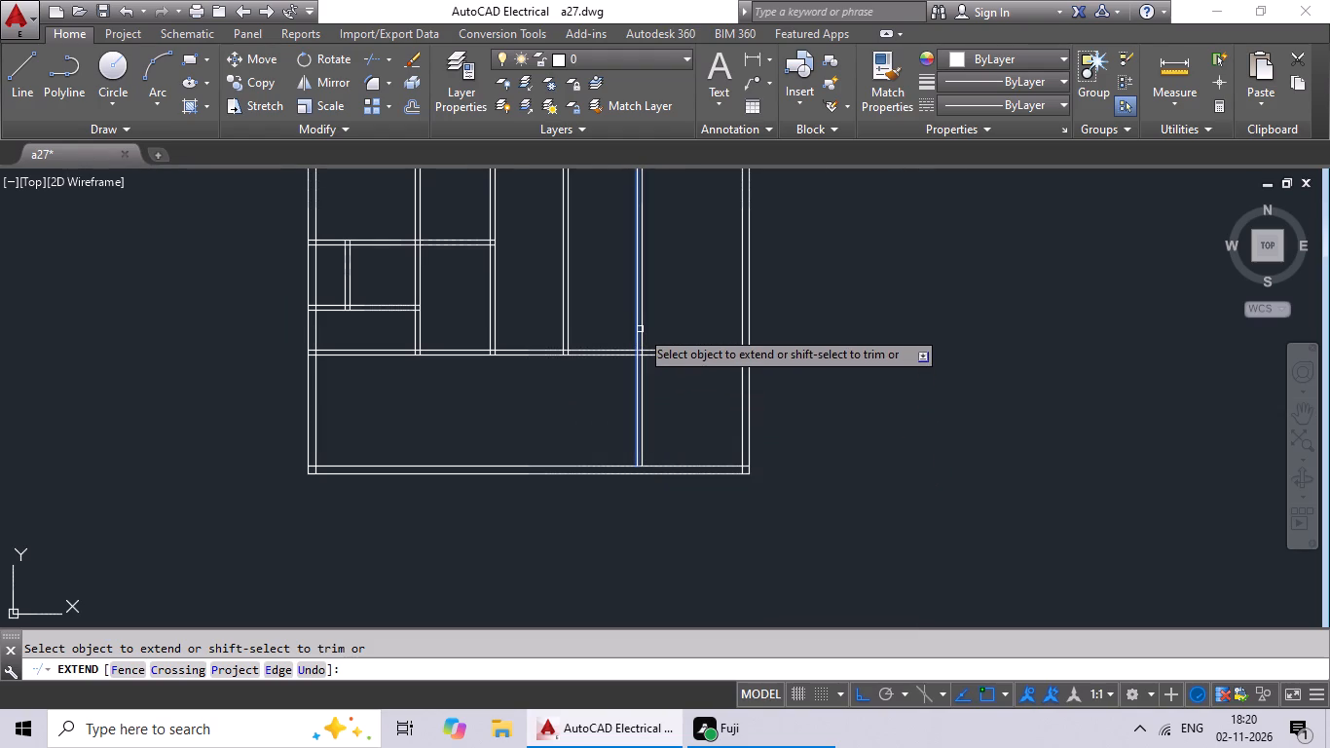
{"action": "left_click", "coordinate": [640, 329]}
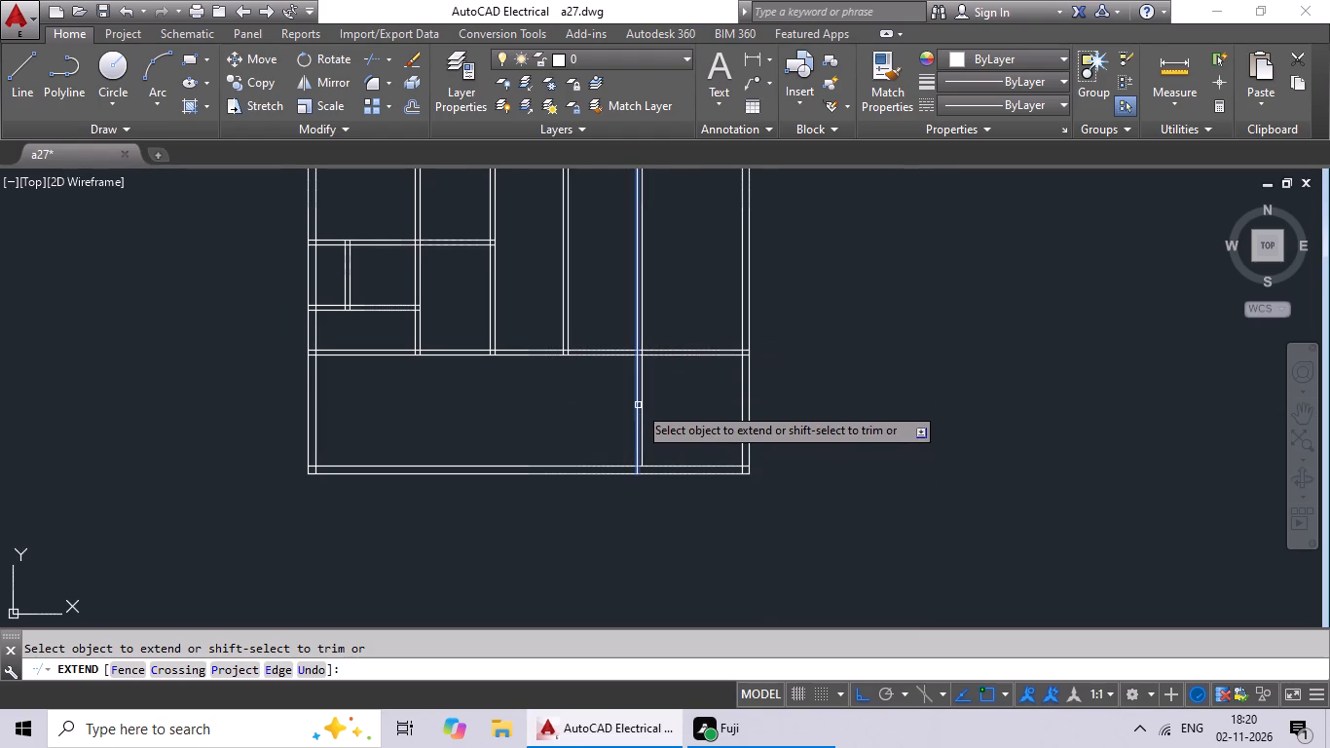
{"action": "left_click", "coordinate": [638, 405]}
{"action": "left_click", "coordinate": [641, 409]}
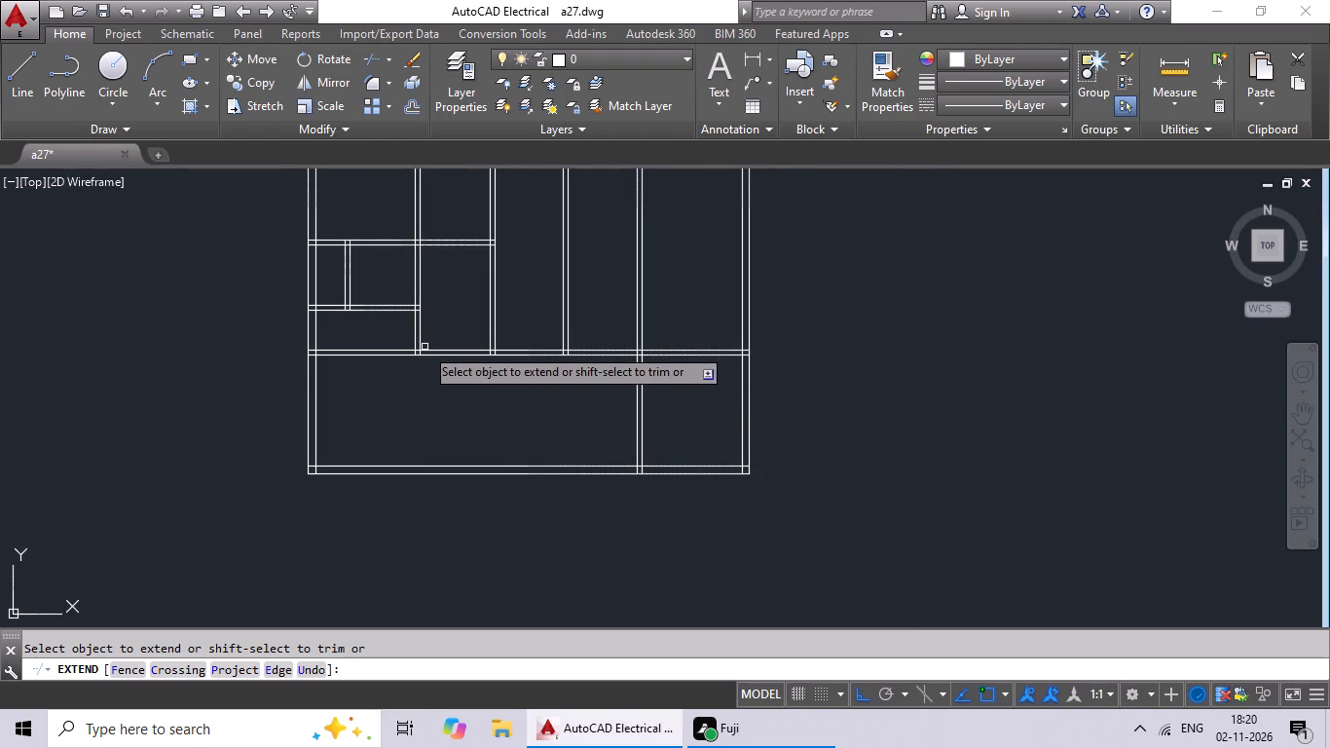
Extend both lines of the leftmost full-height interior wall down through the bottom strip to the outermost bottom wall line.
{"action": "left_click", "coordinate": [423, 354]}
{"action": "left_click", "coordinate": [421, 371]}
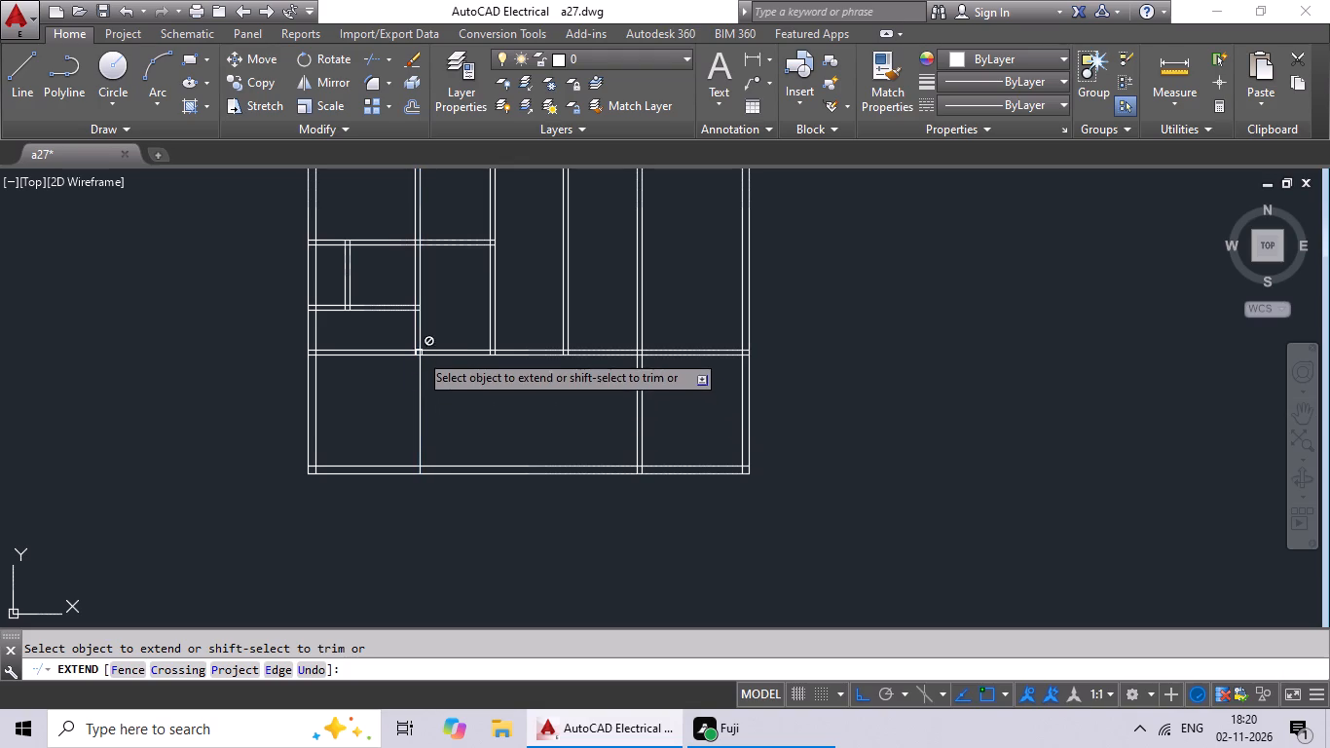
{"action": "left_click", "coordinate": [414, 345]}
{"action": "left_click", "coordinate": [416, 361]}
{"action": "middle_click_drag", "start_coordinate": [486, 401], "coordinate": [588, 435]}
{"action": "key", "text": "Escape"}
Offset the right line of the extended left interior wall 11' to the right.
{"action": "key", "text": "o"}
{"action": "key", "text": "Return"}
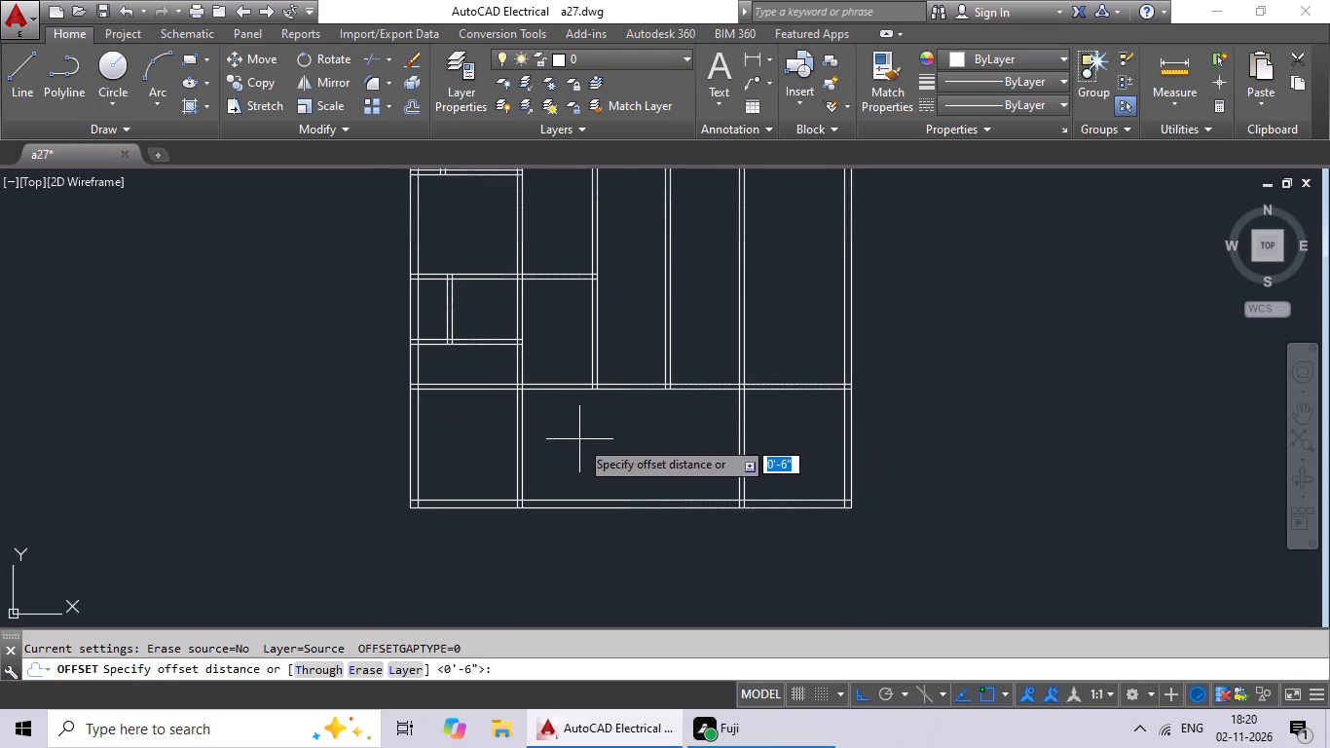
{"action": "type", "text": "11'"}
{"action": "key", "text": "Return"}
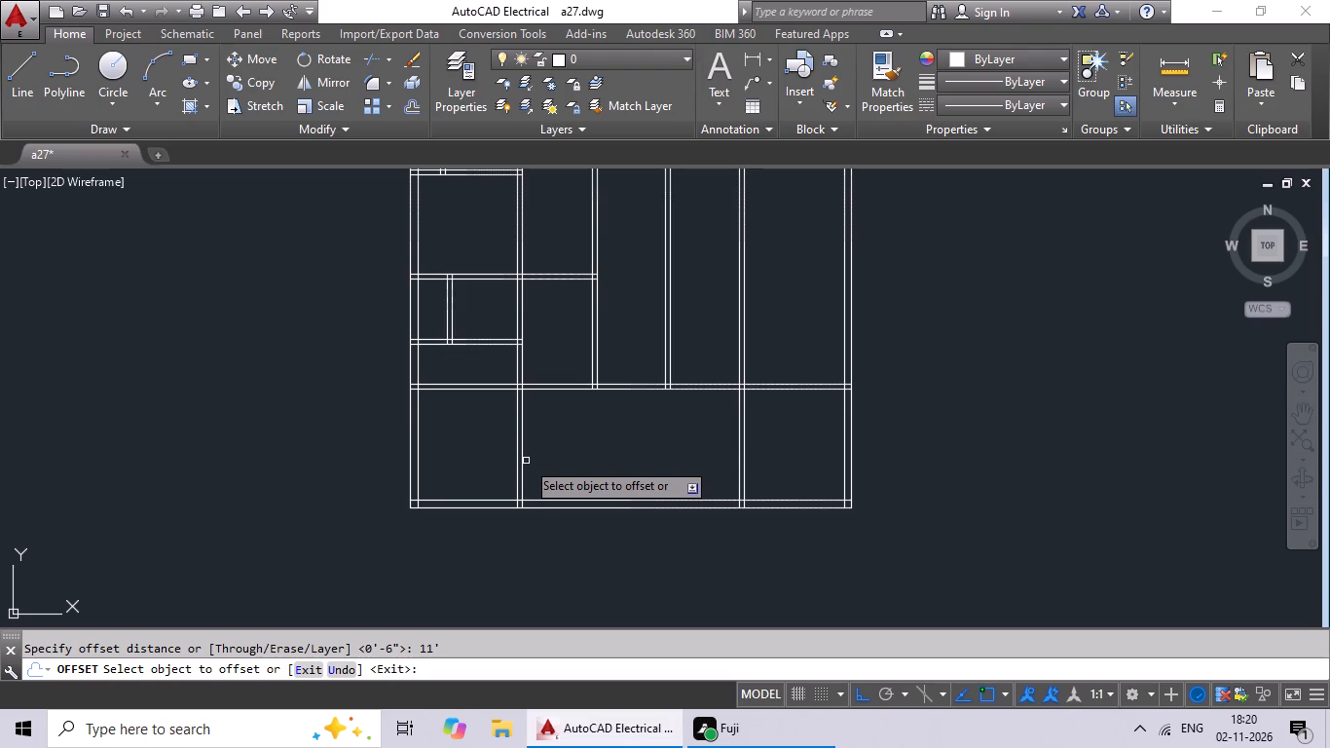
{"action": "left_click_drag", "start_coordinate": [522, 454], "coordinate": [572, 453]}
{"action": "left_click", "coordinate": [646, 445]}
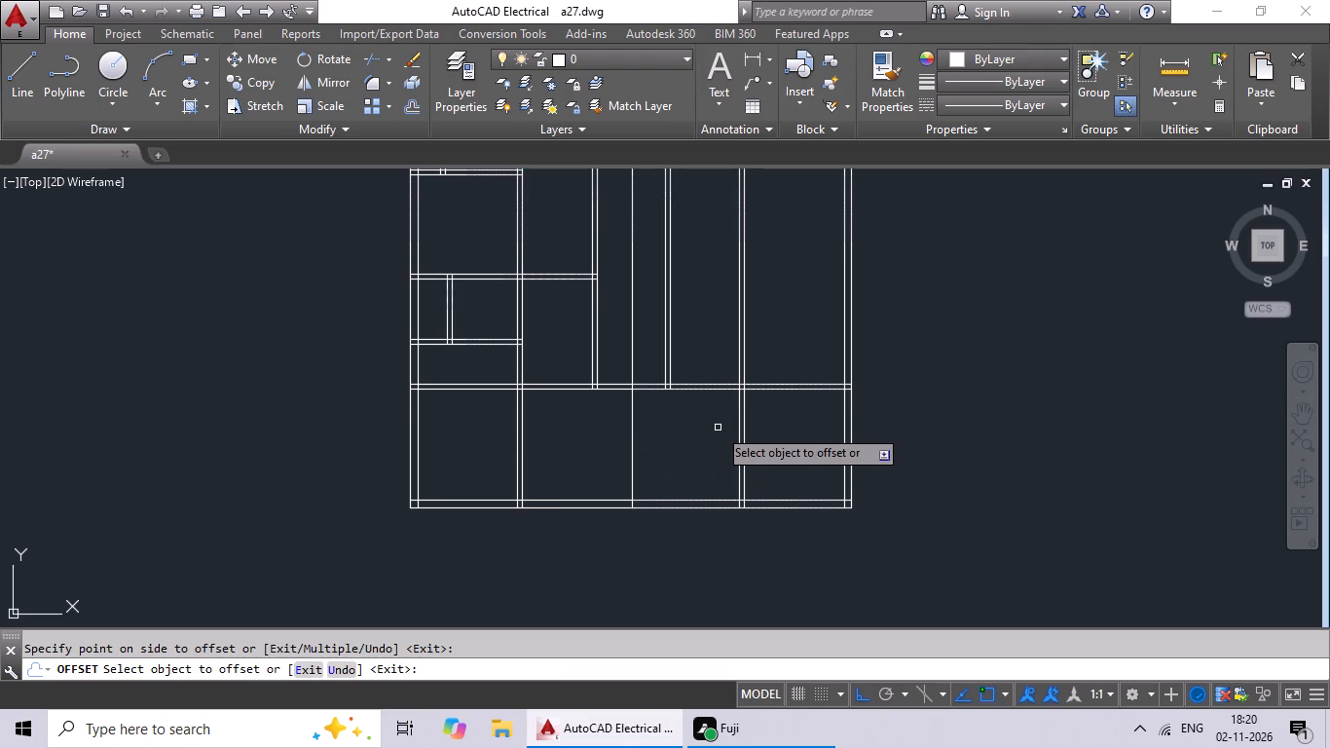
{"action": "middle_click_drag", "start_coordinate": [701, 435], "coordinate": [606, 473]}
{"action": "key", "text": "Escape"}
{"action": "key", "text": "Escape"}
{"action": "key", "text": "Escape"}
{"action": "key", "text": "Escape"}
{"action": "key", "text": "Escape"}
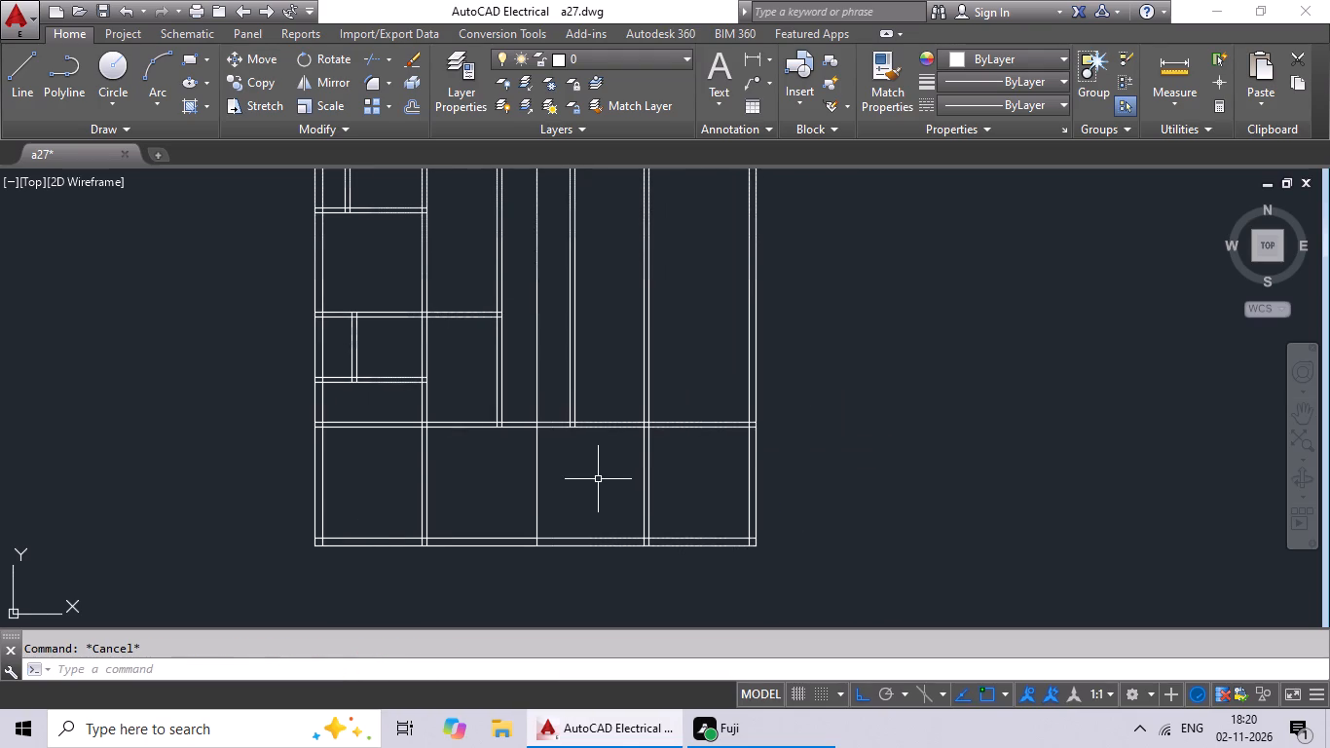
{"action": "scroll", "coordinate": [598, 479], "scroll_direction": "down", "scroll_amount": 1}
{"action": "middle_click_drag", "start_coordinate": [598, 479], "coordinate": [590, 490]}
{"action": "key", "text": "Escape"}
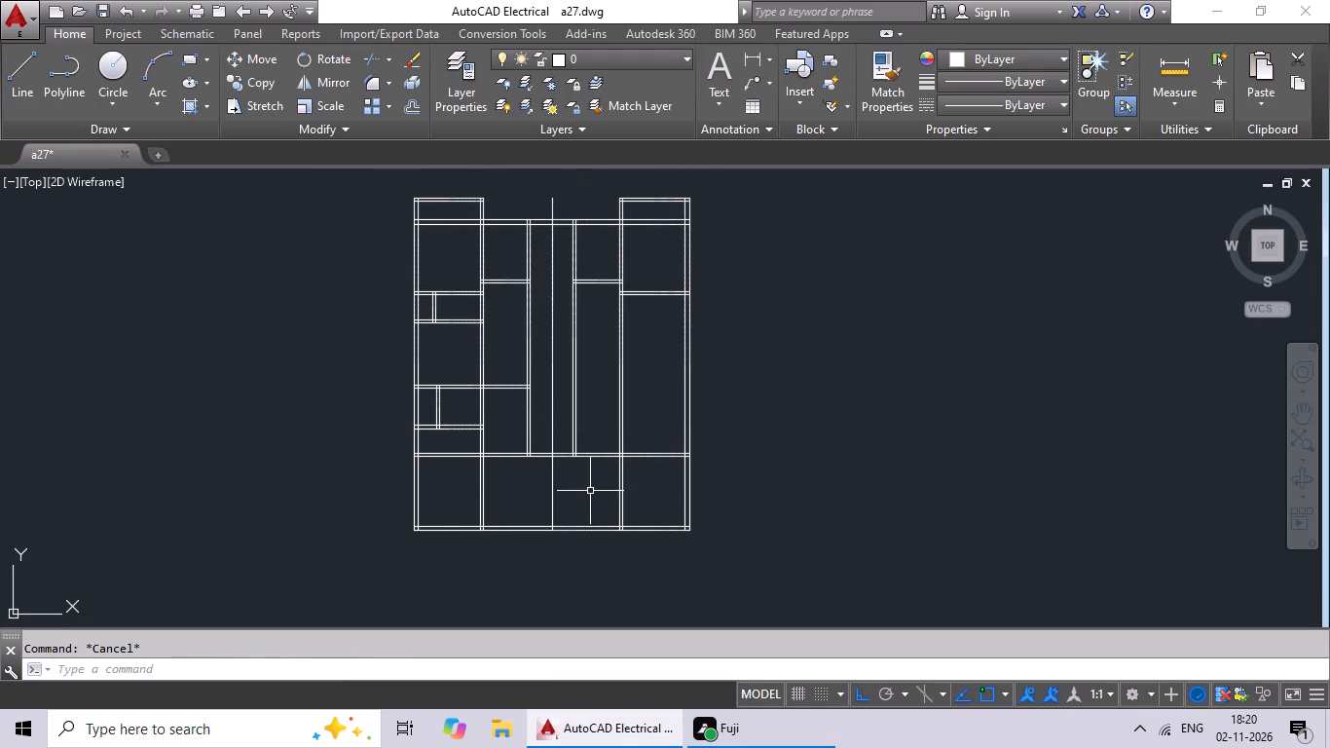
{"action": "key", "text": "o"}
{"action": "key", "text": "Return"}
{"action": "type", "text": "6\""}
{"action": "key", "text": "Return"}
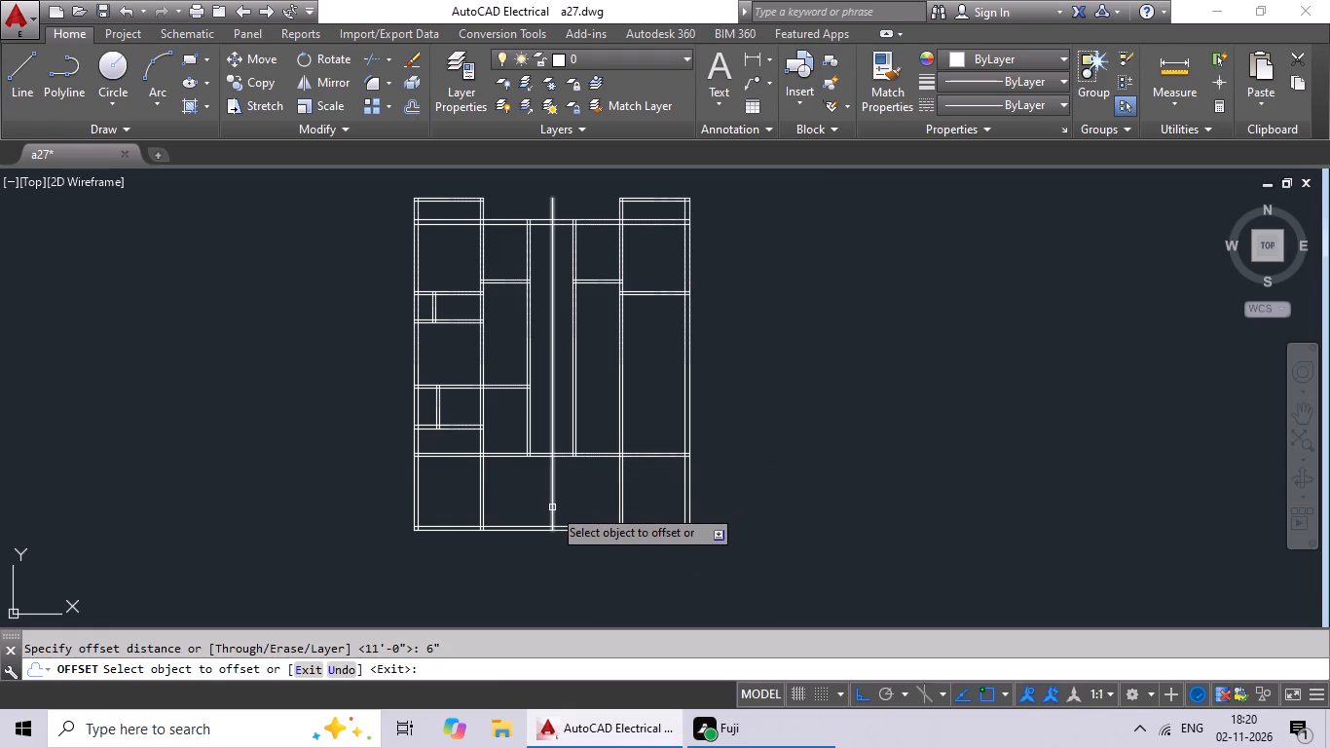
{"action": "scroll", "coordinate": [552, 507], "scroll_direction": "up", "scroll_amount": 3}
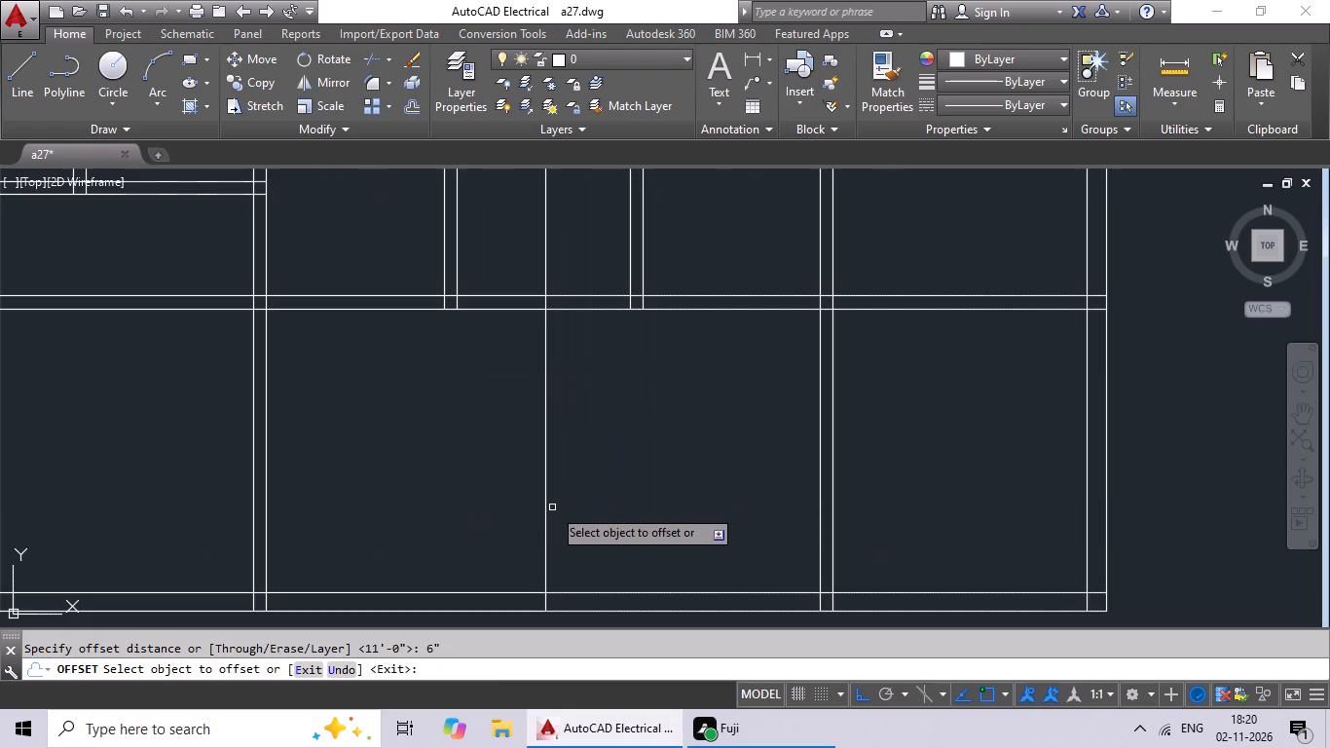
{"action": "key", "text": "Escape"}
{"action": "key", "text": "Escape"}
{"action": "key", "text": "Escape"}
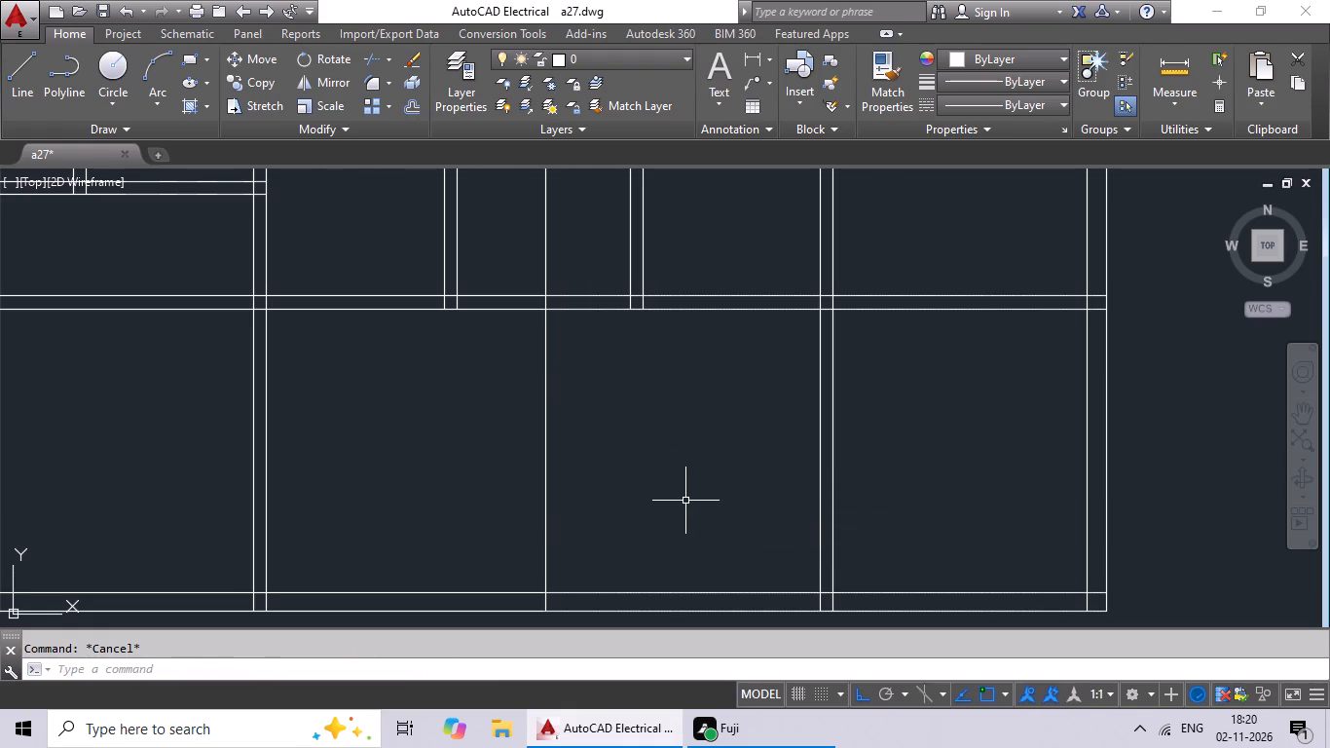
Offset the new middle line 3" to each side to form a partition centred on it.
{"action": "key", "text": "o"}
{"action": "key", "text": "Return"}
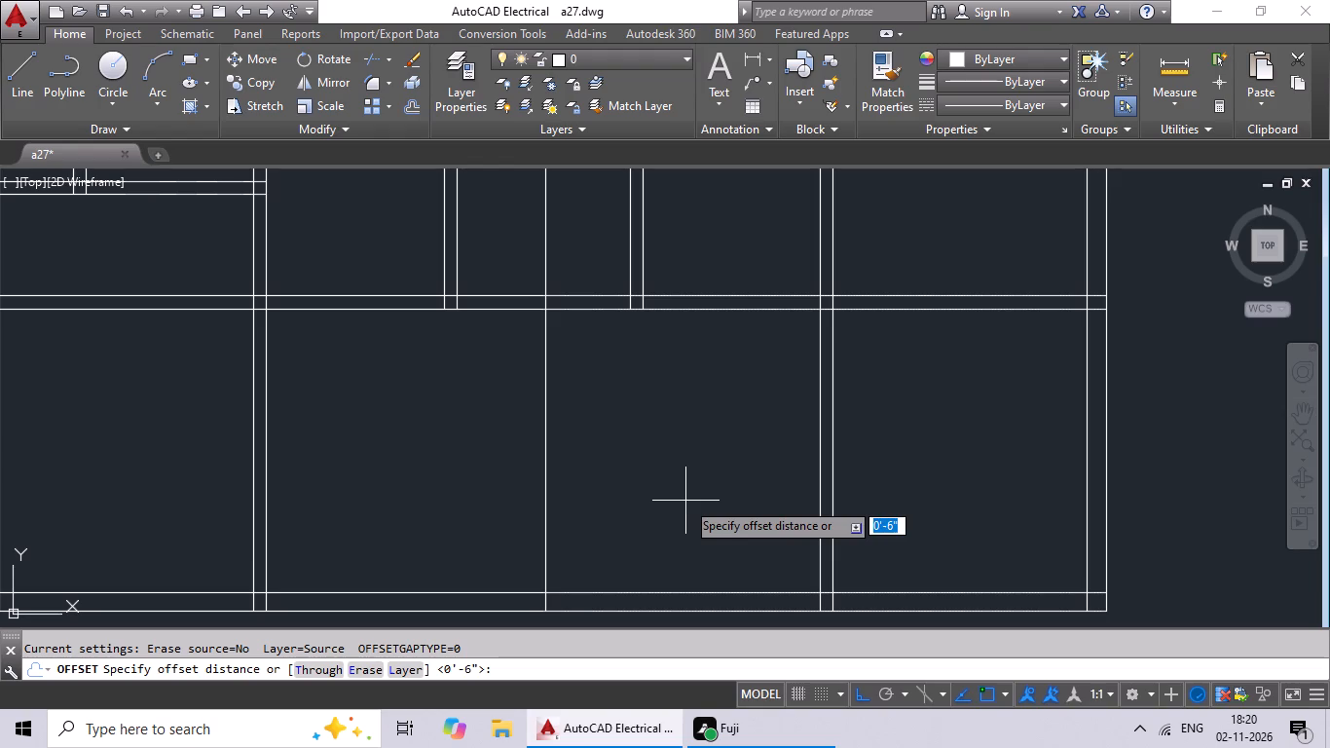
{"action": "key", "text": "3"}
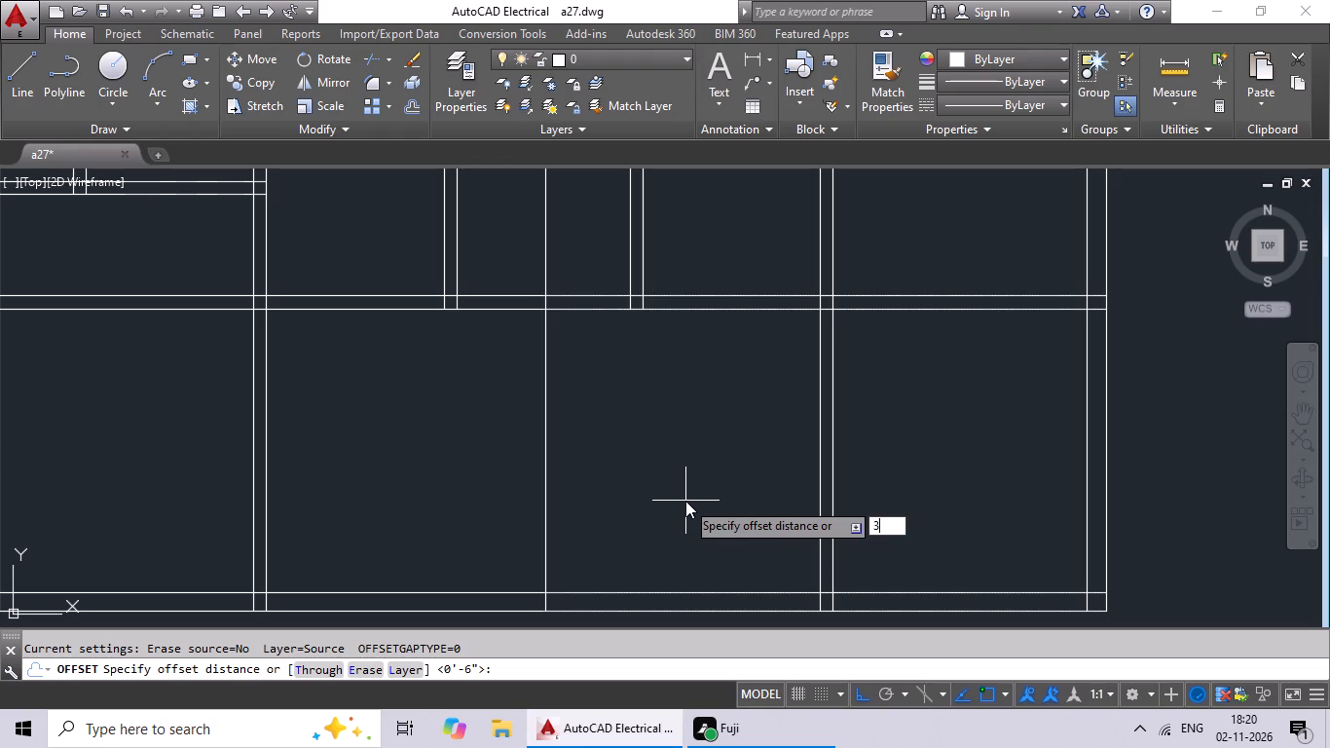
{"action": "key", "text": "apostrophe"}
{"action": "key", "text": "BackSpace"}
{"action": "key", "text": "shift+quotedbl"}
{"action": "key", "text": "Return"}
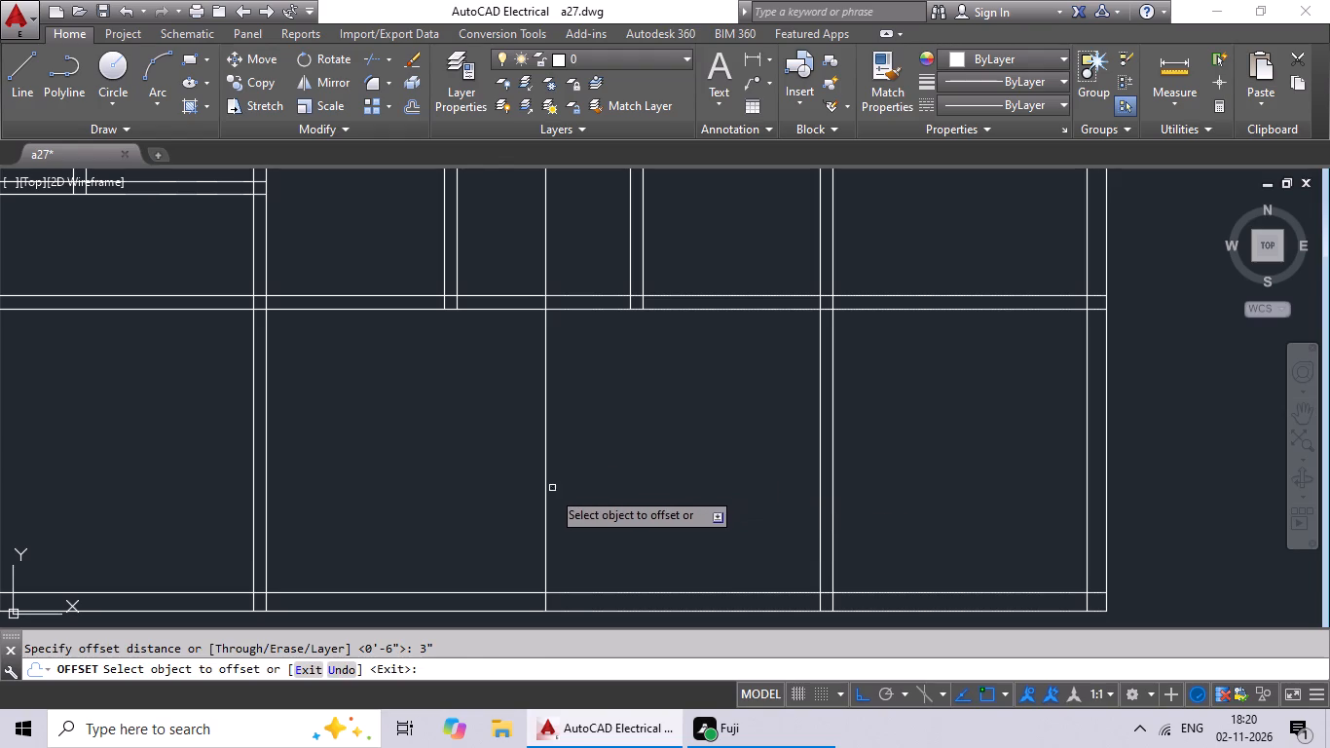
{"action": "left_click_drag", "start_coordinate": [544, 497], "coordinate": [533, 505]}
{"action": "left_click", "coordinate": [517, 513]}
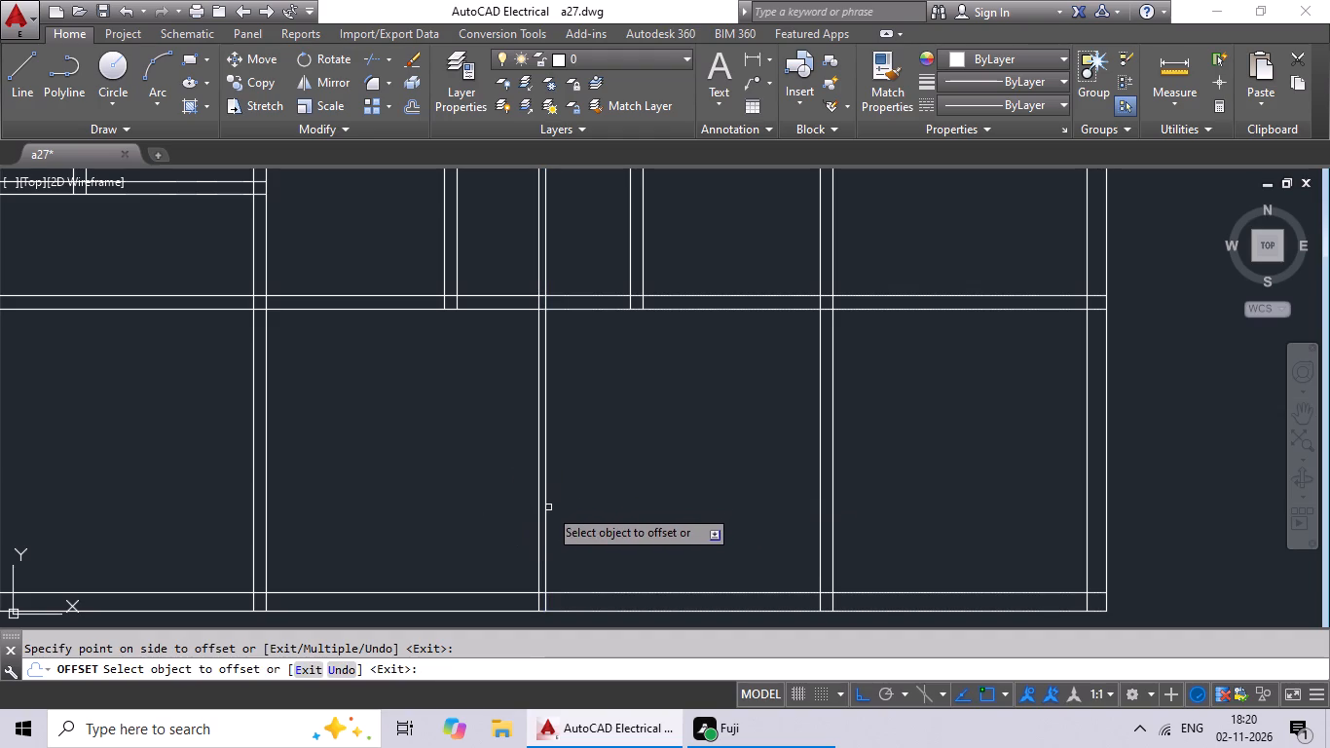
{"action": "left_click", "coordinate": [542, 516]}
{"action": "left_click", "coordinate": [585, 508]}
{"action": "middle_click_drag", "start_coordinate": [599, 503], "coordinate": [621, 470]}
{"action": "key", "text": "Escape"}
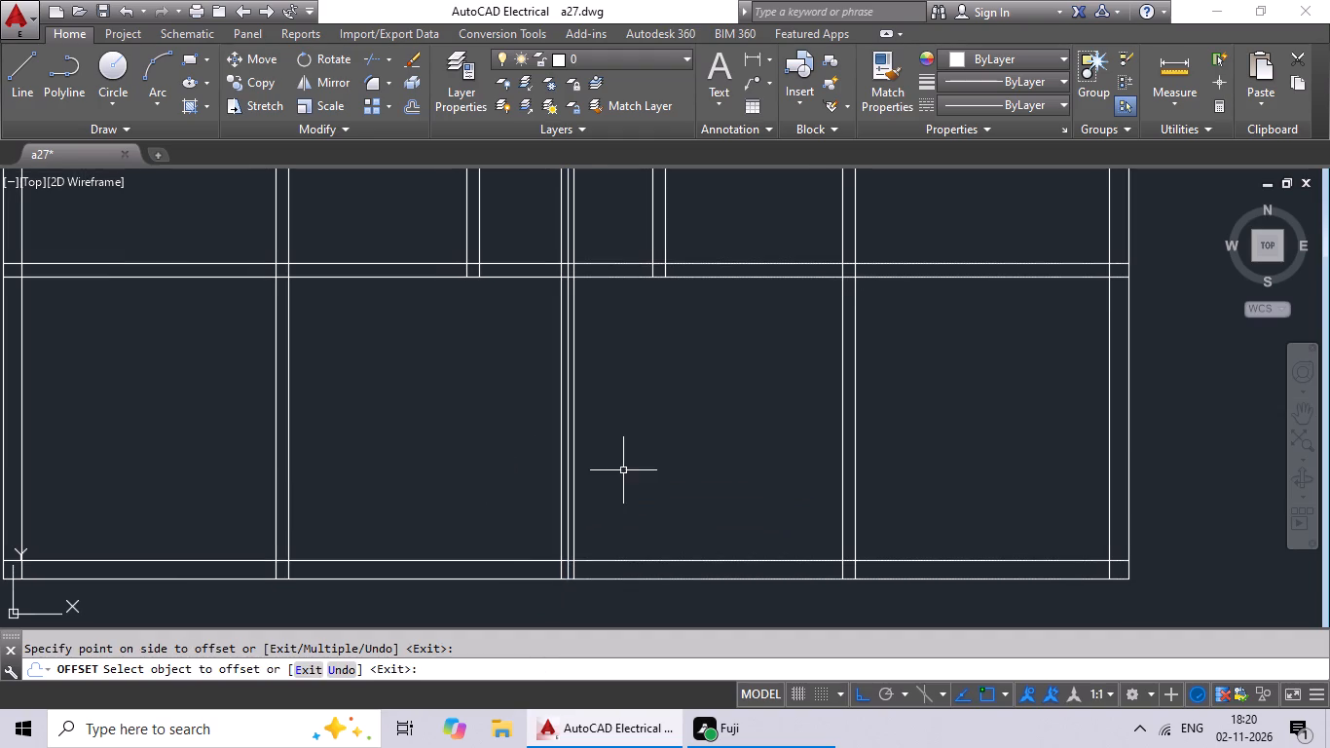
{"action": "key", "text": "Escape"}
{"action": "key", "text": "Escape"}
Erase the original centre line between the two 3" offset lines.
{"action": "scroll", "coordinate": [556, 589], "scroll_direction": "up", "scroll_amount": 4}
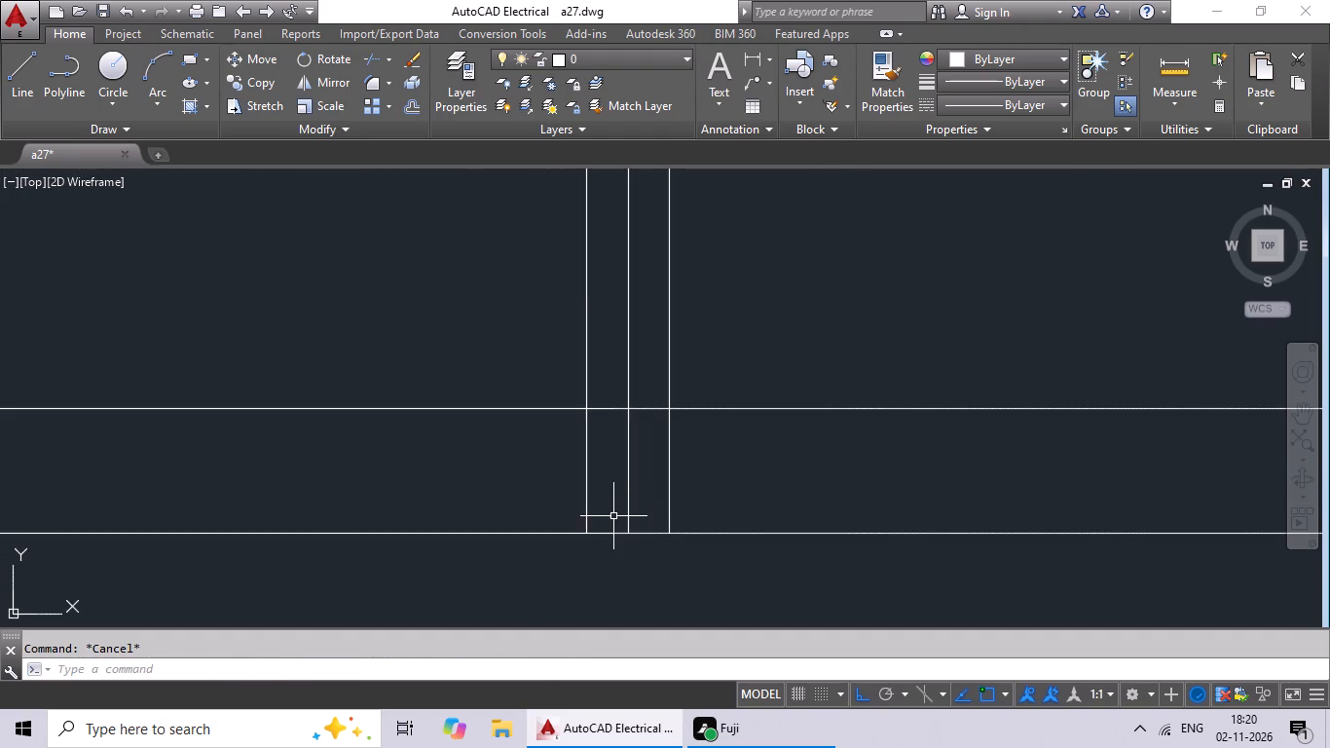
{"action": "left_click", "coordinate": [629, 488]}
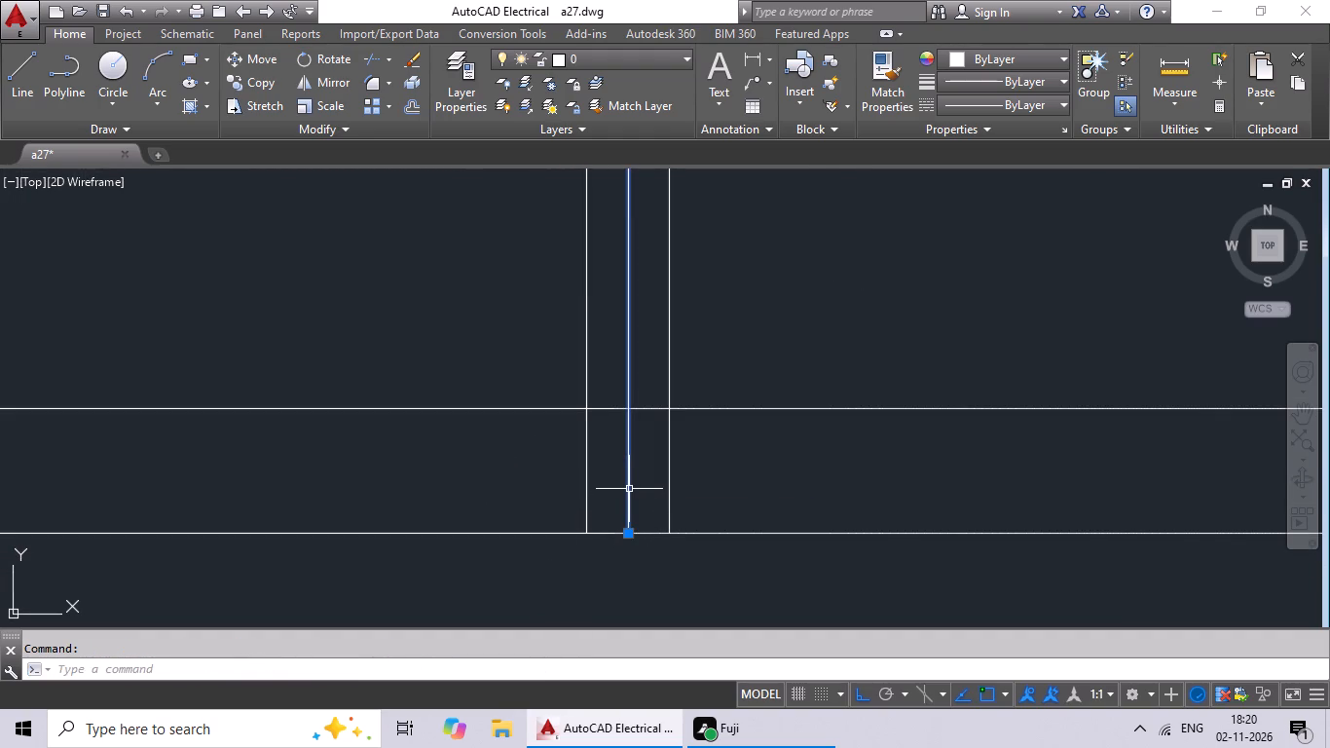
{"action": "key", "text": "Delete"}
Examine the whole floor plan with the new middle partition.
{"action": "scroll", "coordinate": [633, 488], "scroll_direction": "down", "scroll_amount": 6}
{"action": "middle_click_drag", "start_coordinate": [726, 439], "coordinate": [671, 473]}
{"action": "scroll", "coordinate": [637, 434], "scroll_direction": "up", "scroll_amount": 1}
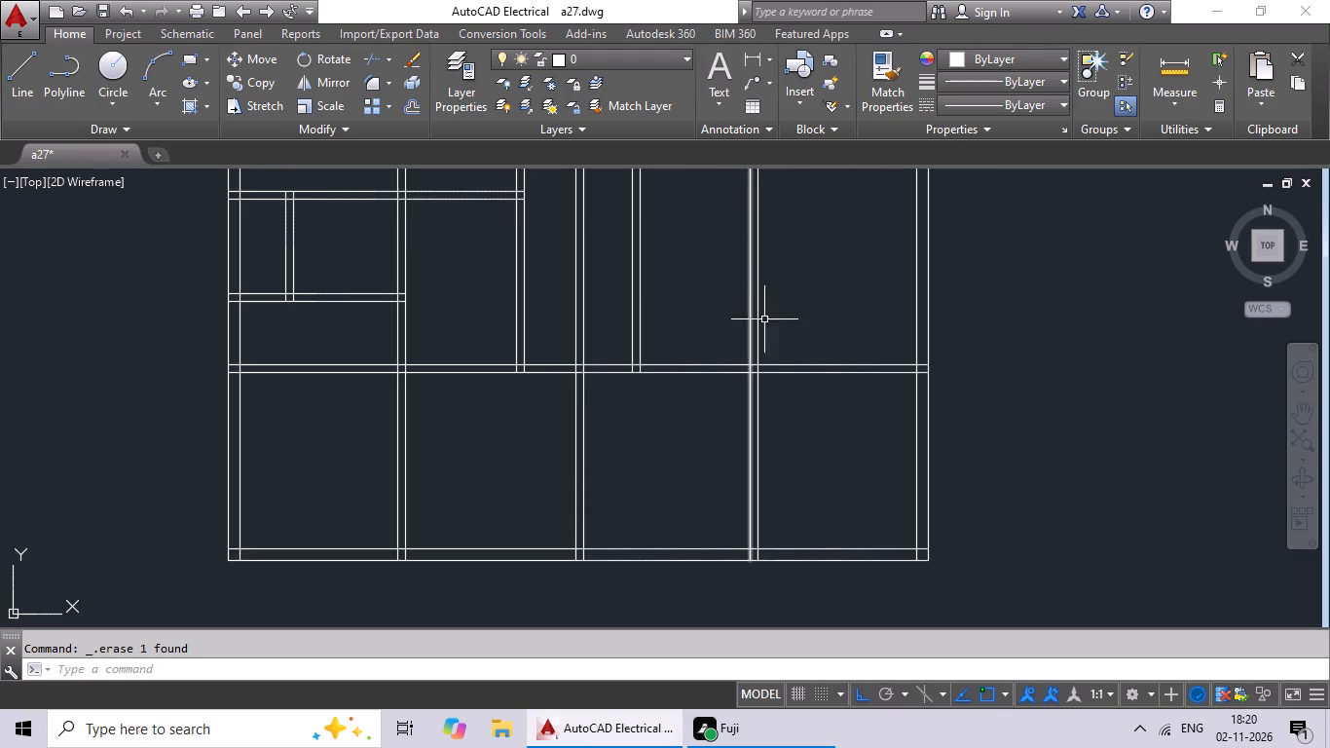
{"action": "middle_click_drag", "start_coordinate": [705, 309], "coordinate": [536, 552]}
{"action": "scroll", "coordinate": [553, 508], "scroll_direction": "down", "scroll_amount": 1}
{"action": "middle_click_drag", "start_coordinate": [553, 506], "coordinate": [575, 449]}
{"action": "scroll", "coordinate": [574, 448], "scroll_direction": "down", "scroll_amount": 1}
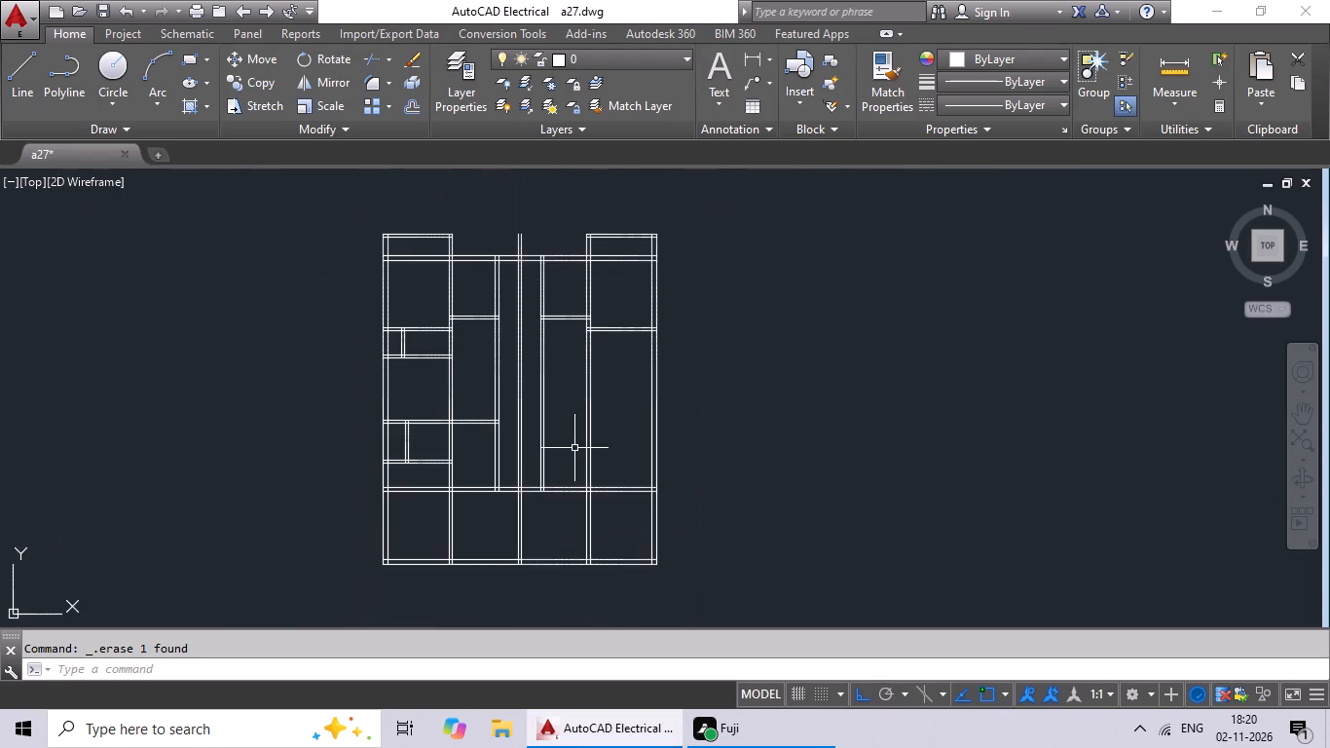
{"action": "middle_click_drag", "start_coordinate": [574, 448], "coordinate": [585, 411]}
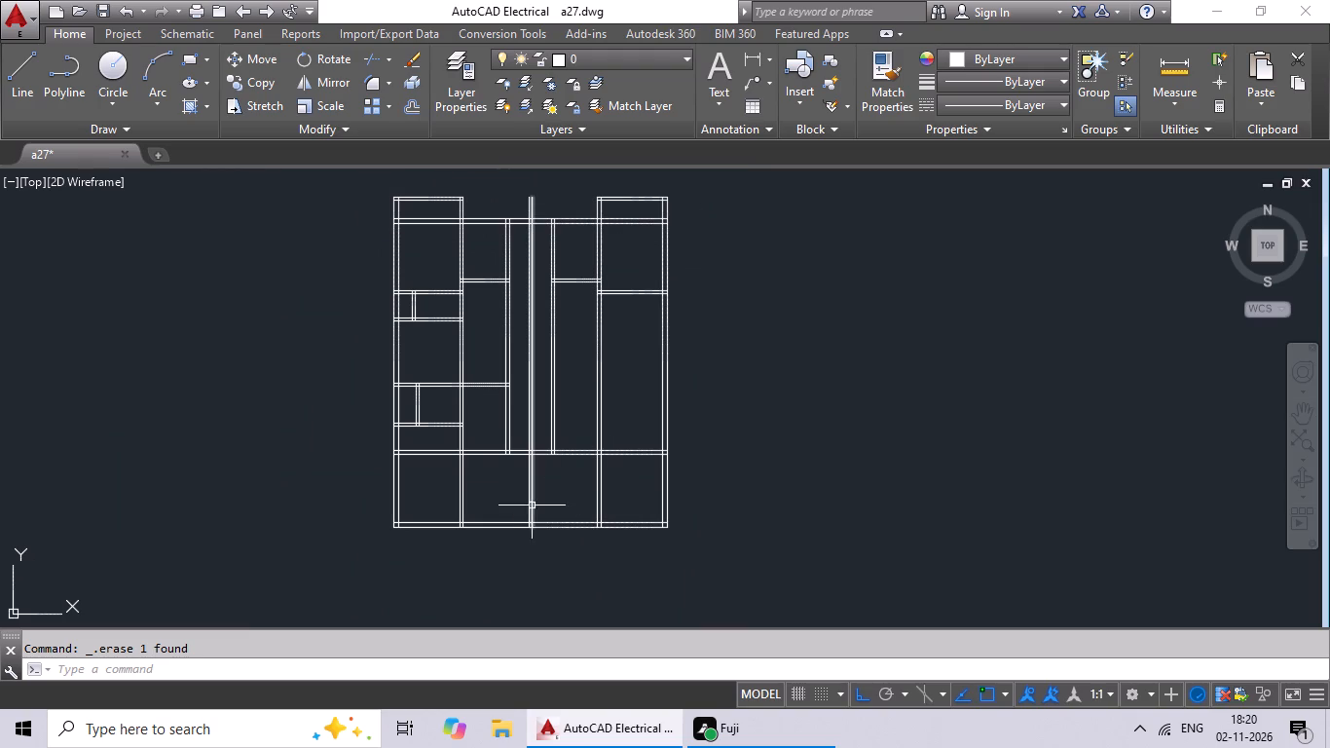
{"action": "middle_click_drag", "start_coordinate": [589, 438], "coordinate": [598, 404]}
{"action": "middle_click_drag", "start_coordinate": [569, 339], "coordinate": [514, 449]}
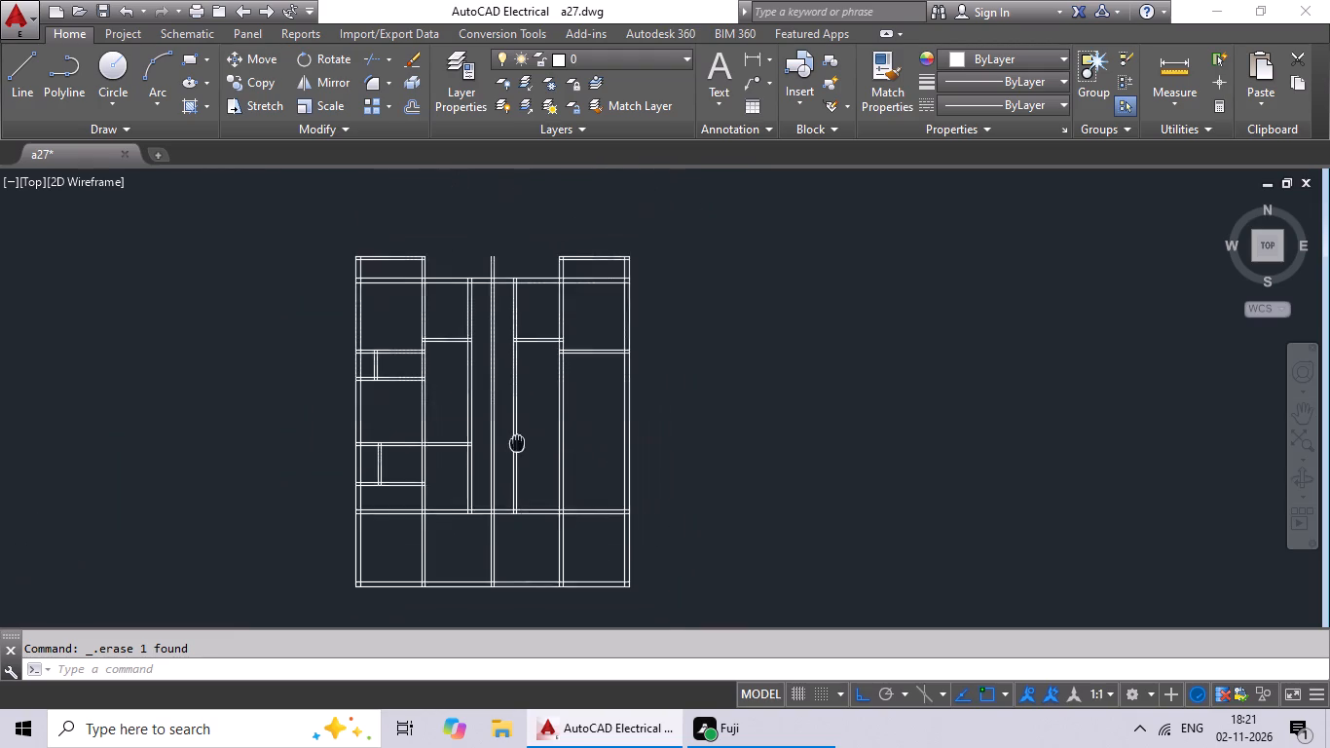
Extend the upper line of the partition above the lower-left small room across the plan to the right outer wall's outer face.
{"action": "middle_click_drag", "start_coordinate": [514, 449], "coordinate": [514, 451]}
{"action": "scroll", "coordinate": [539, 428], "scroll_direction": "up", "scroll_amount": 1}
{"action": "middle_click_drag", "start_coordinate": [523, 434], "coordinate": [588, 379]}
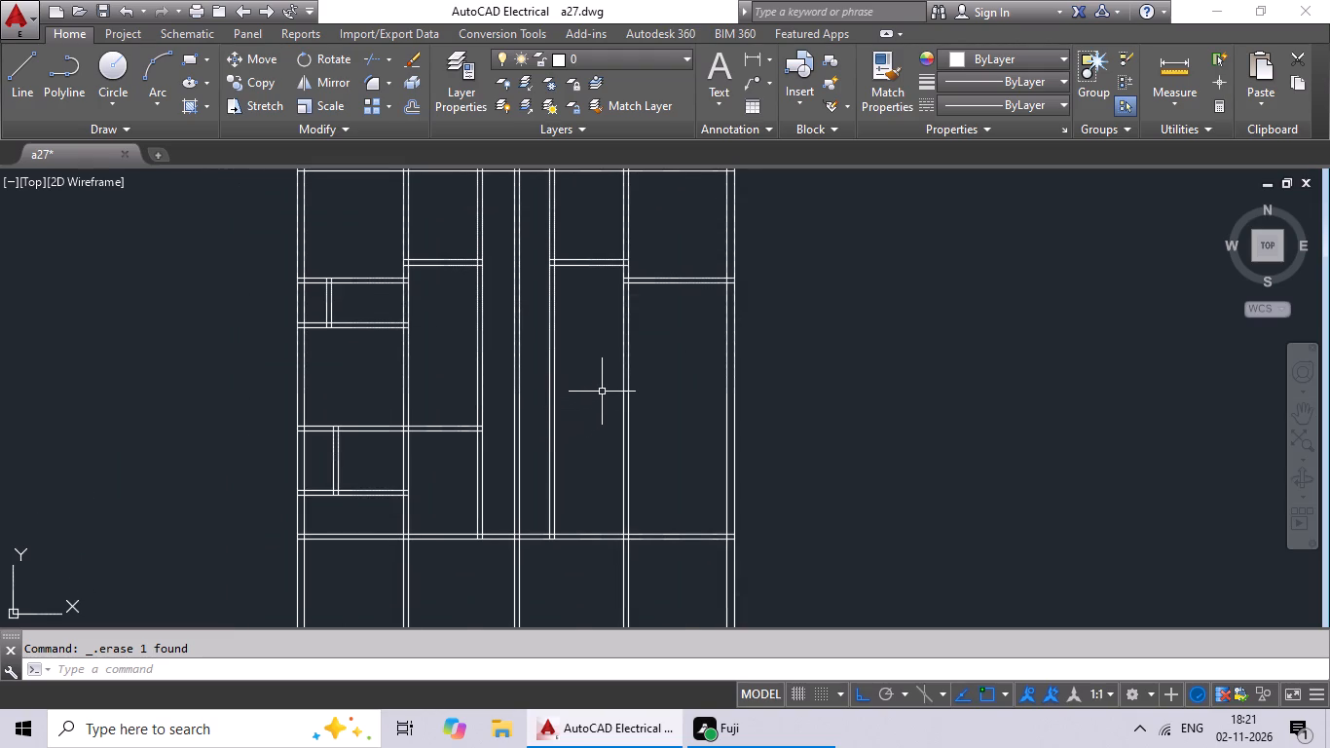
{"action": "middle_click_drag", "start_coordinate": [605, 375], "coordinate": [584, 428]}
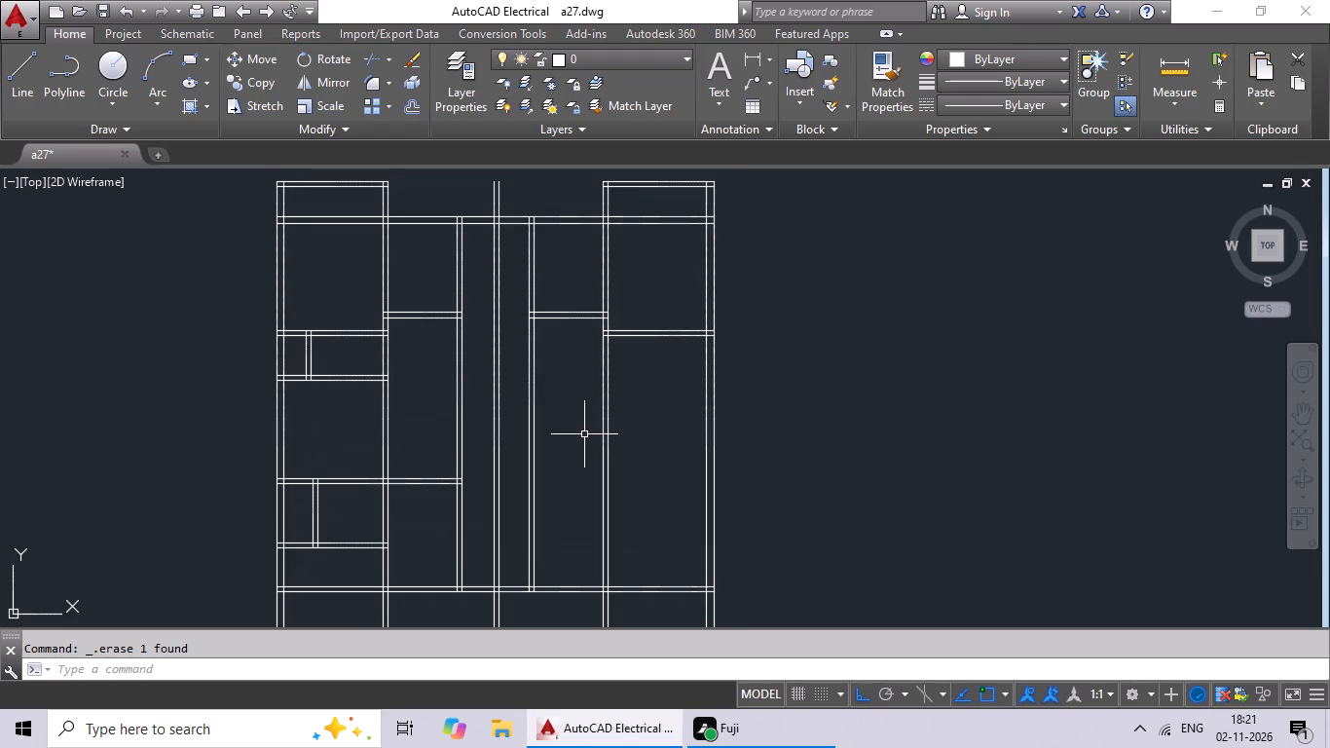
{"action": "key", "text": "Escape"}
{"action": "key", "text": "Escape"}
{"action": "key", "text": "e"}
{"action": "key", "text": "x"}
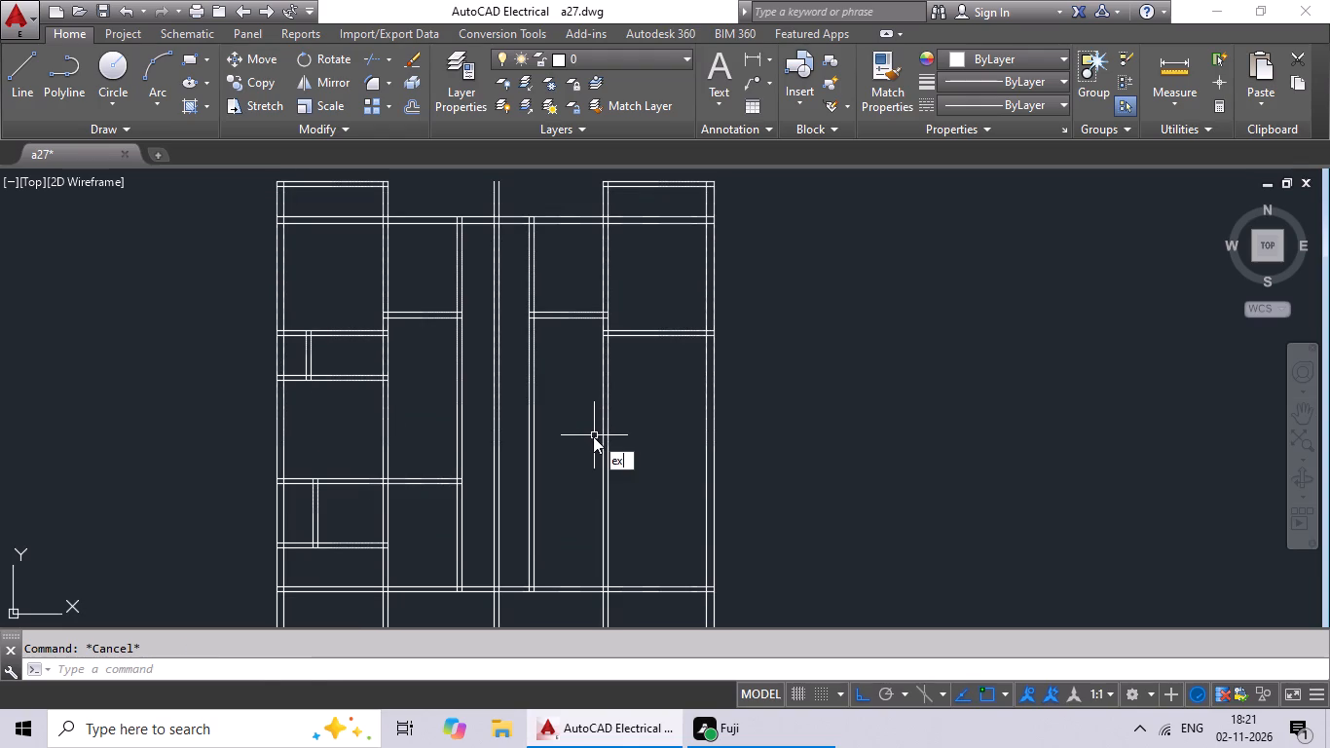
{"action": "key", "text": "space"}
{"action": "key", "text": "space"}
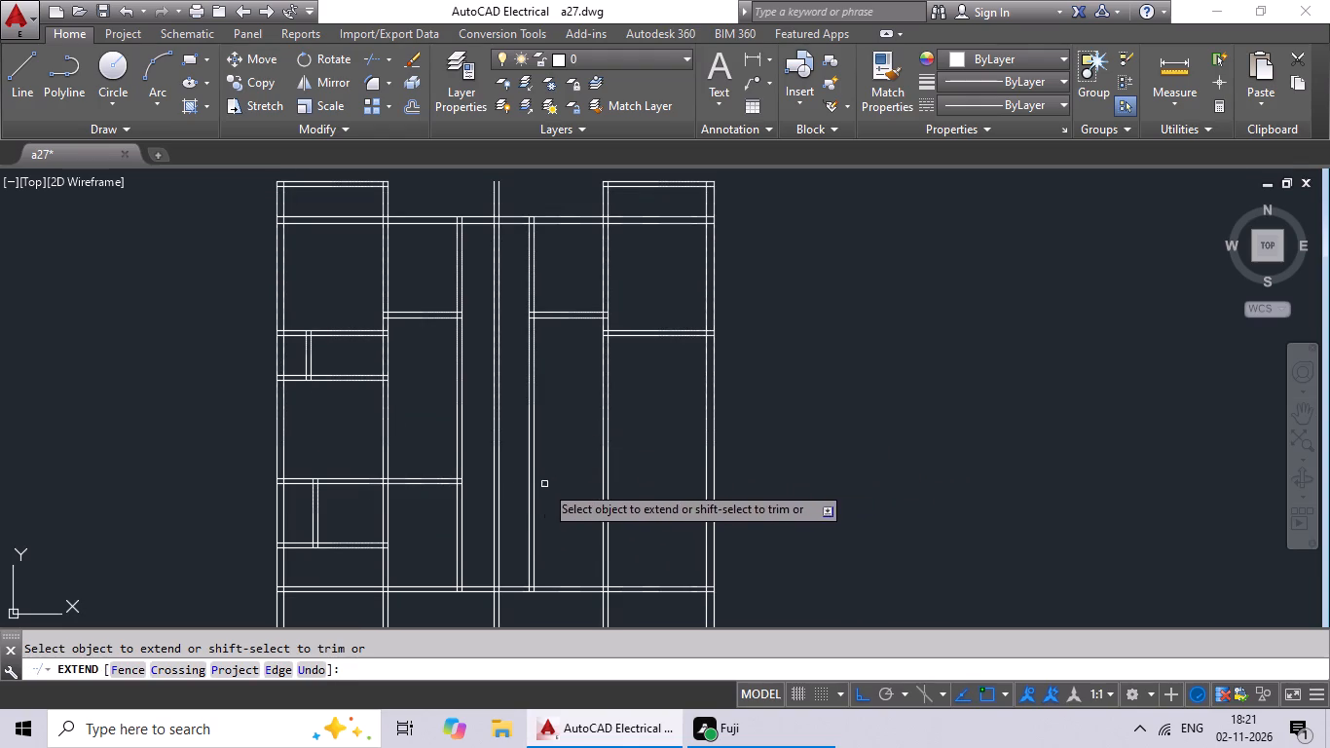
{"action": "left_click", "coordinate": [451, 480]}
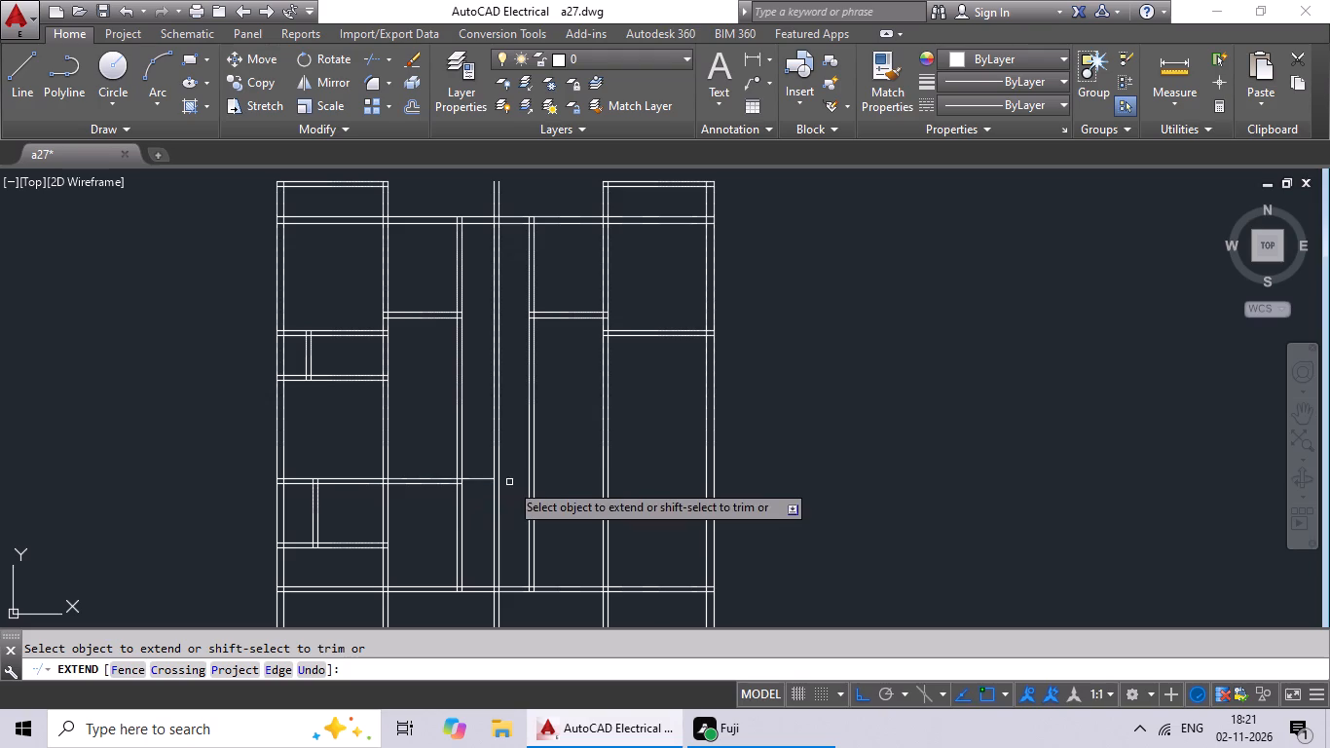
{"action": "left_click", "coordinate": [488, 480]}
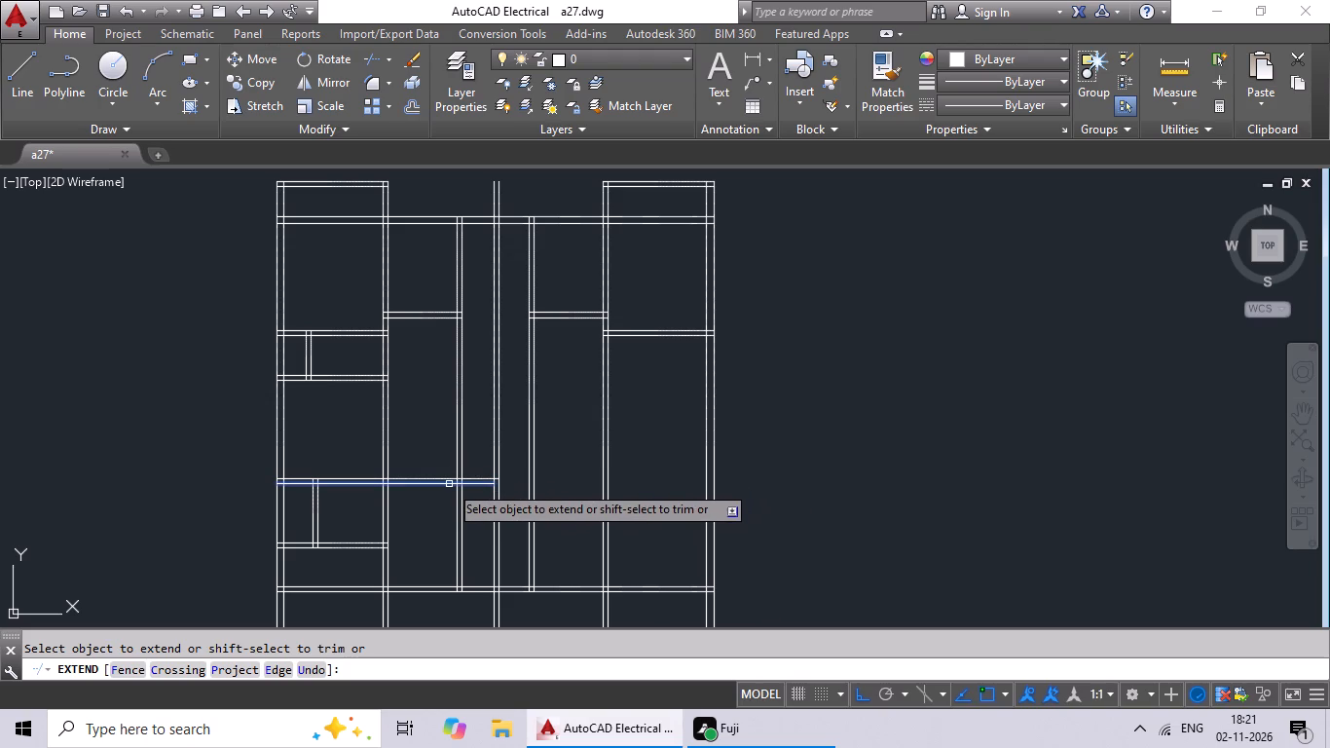
{"action": "left_click", "coordinate": [472, 478]}
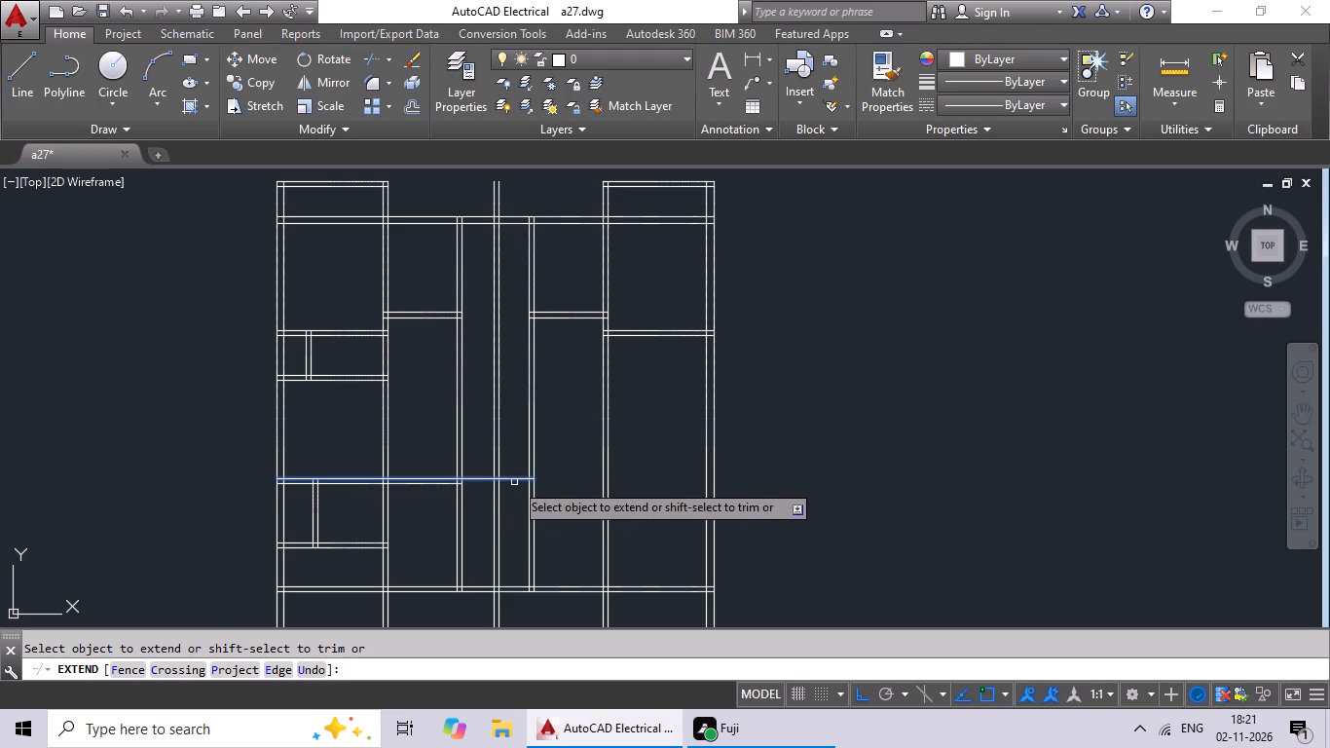
{"action": "left_click", "coordinate": [514, 482]}
{"action": "left_click", "coordinate": [511, 480]}
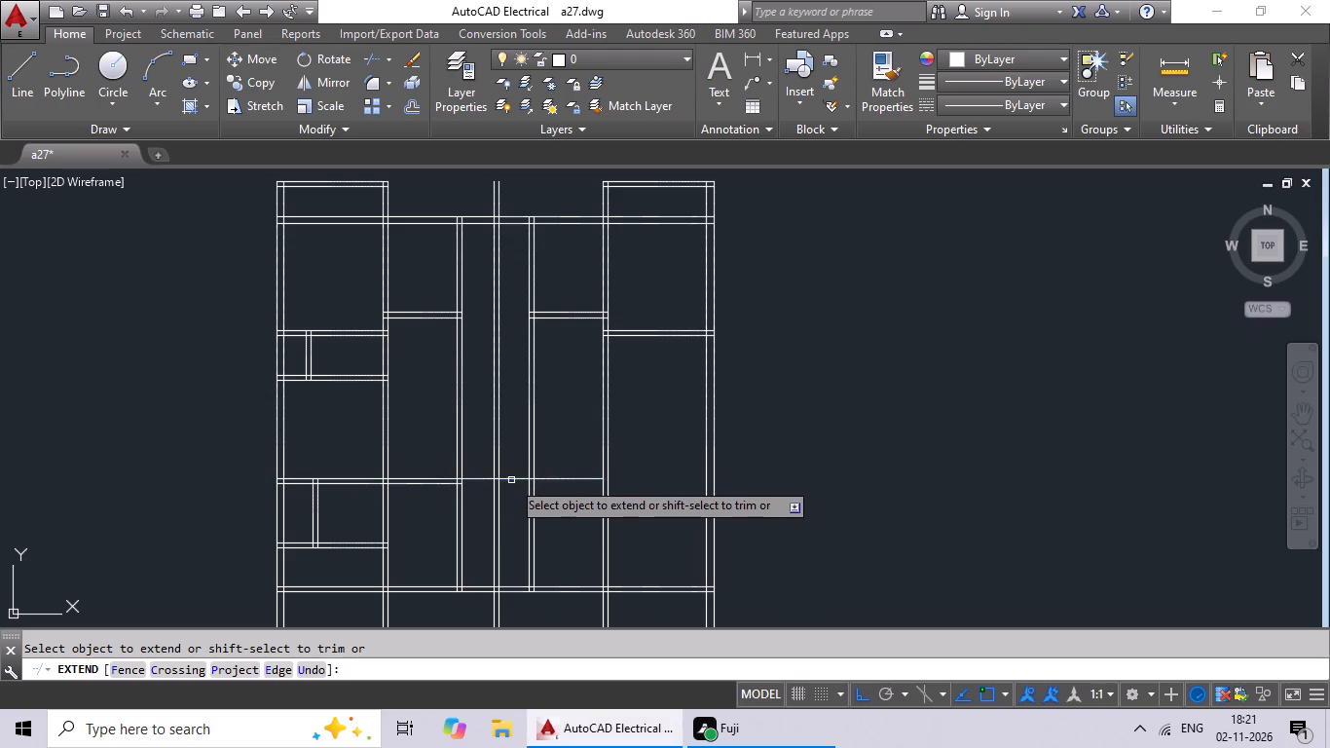
{"action": "left_click", "coordinate": [564, 479]}
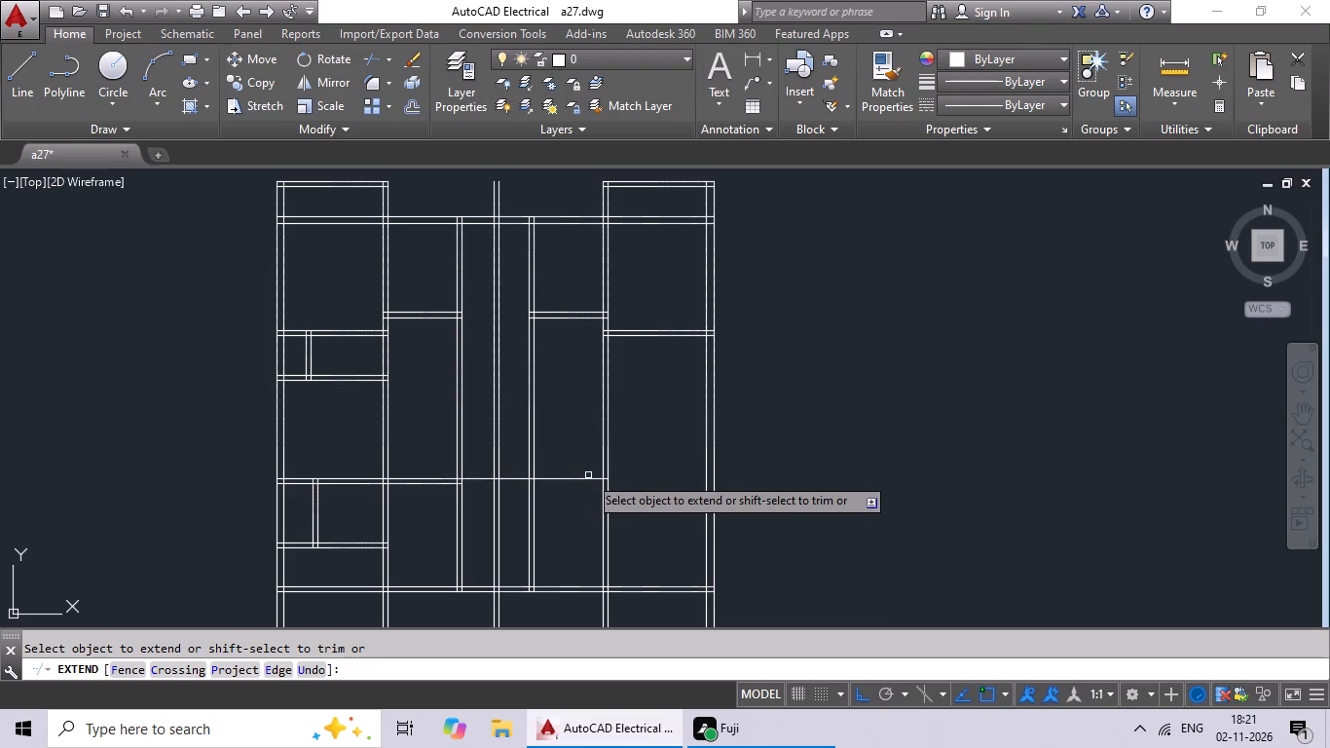
{"action": "left_click", "coordinate": [584, 481]}
{"action": "left_click", "coordinate": [628, 480]}
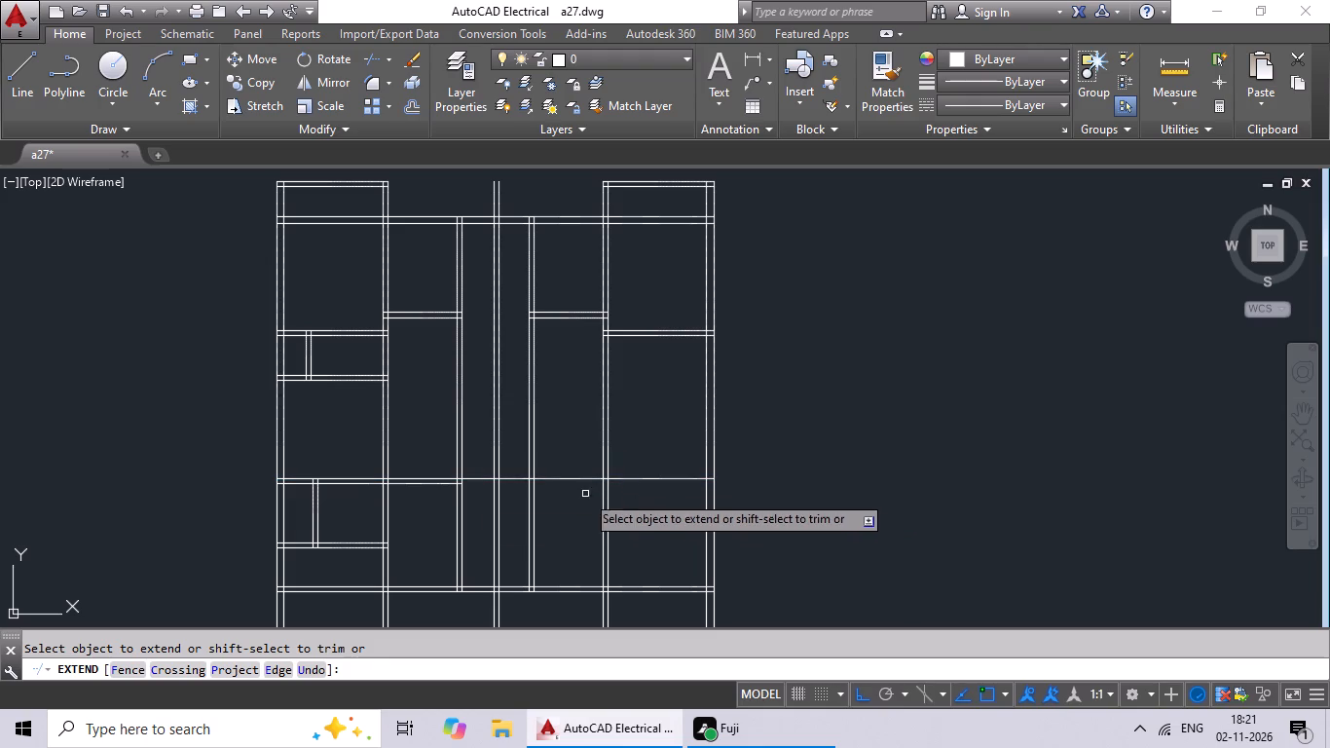
Extend the lower line of the same partition across the plan to the right outer wall's outer face.
{"action": "left_click", "coordinate": [449, 486]}
{"action": "left_click", "coordinate": [468, 486]}
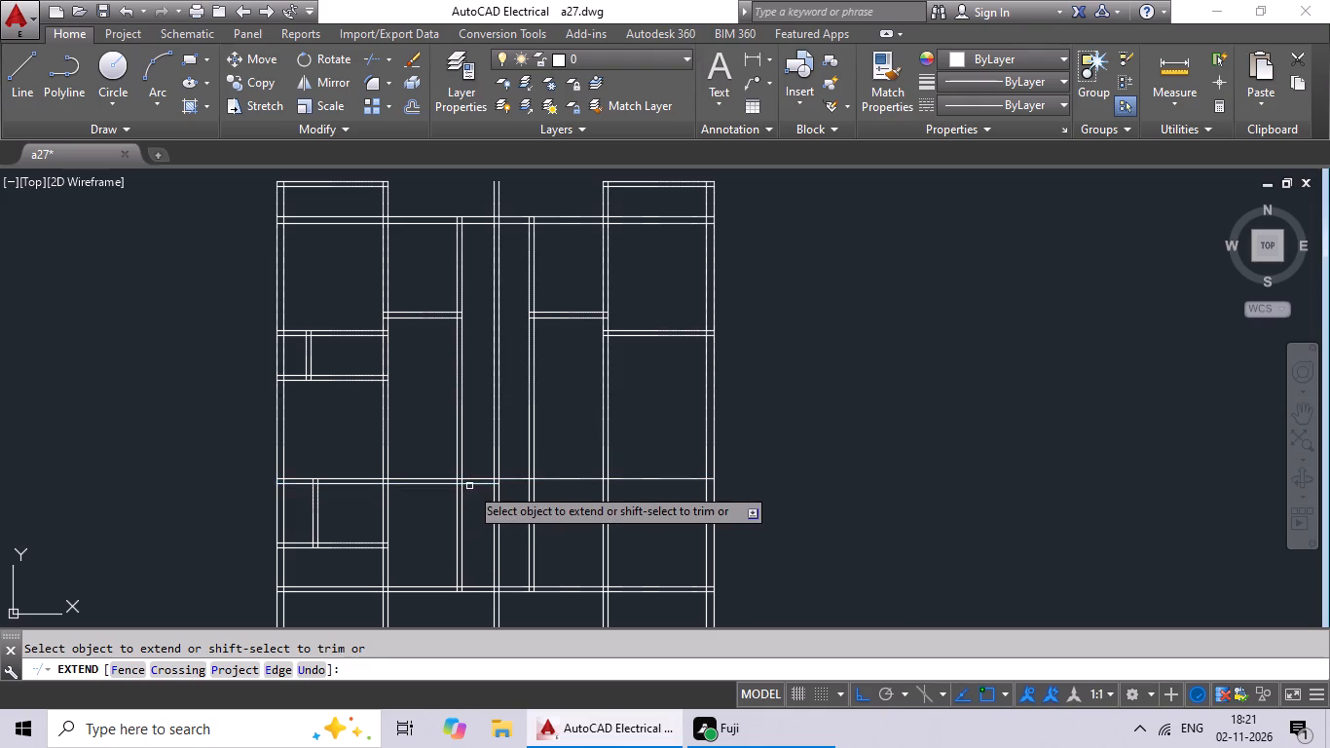
{"action": "left_click", "coordinate": [481, 483]}
{"action": "left_click", "coordinate": [509, 487]}
{"action": "left_click", "coordinate": [515, 486]}
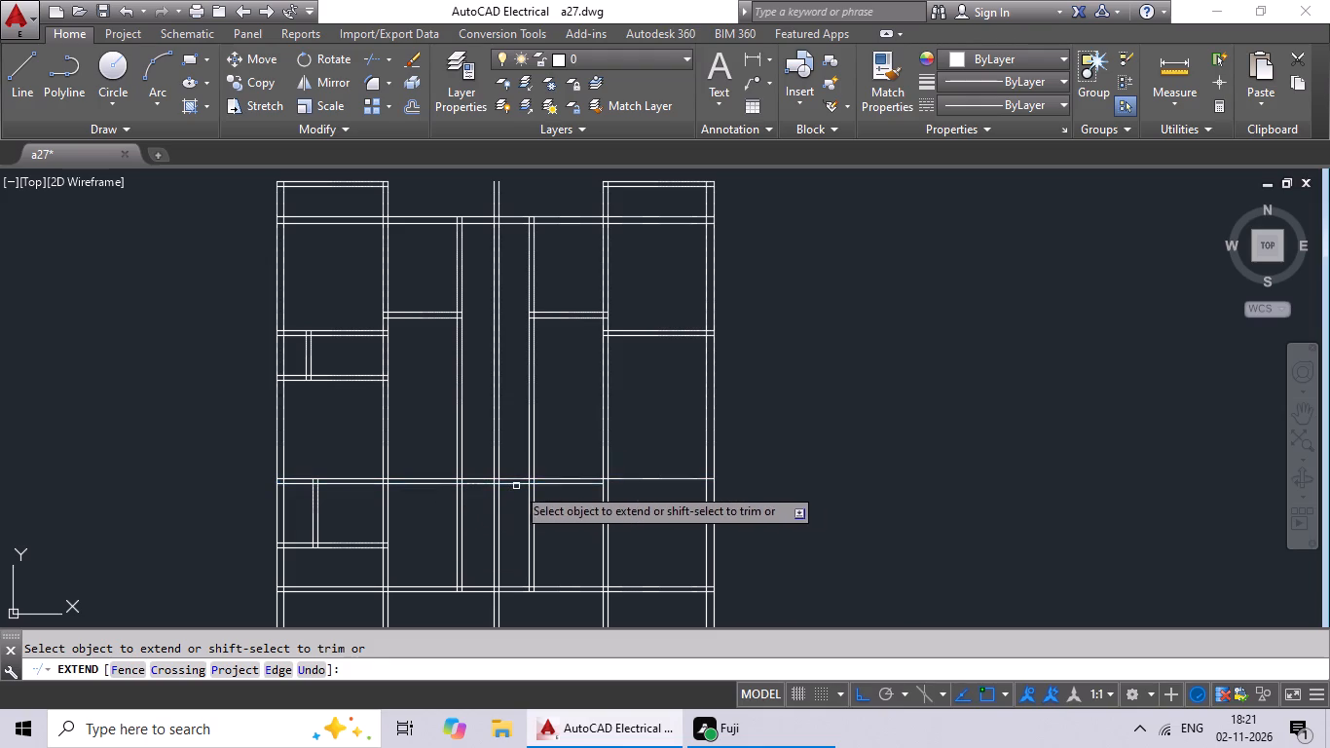
{"action": "left_click", "coordinate": [557, 486]}
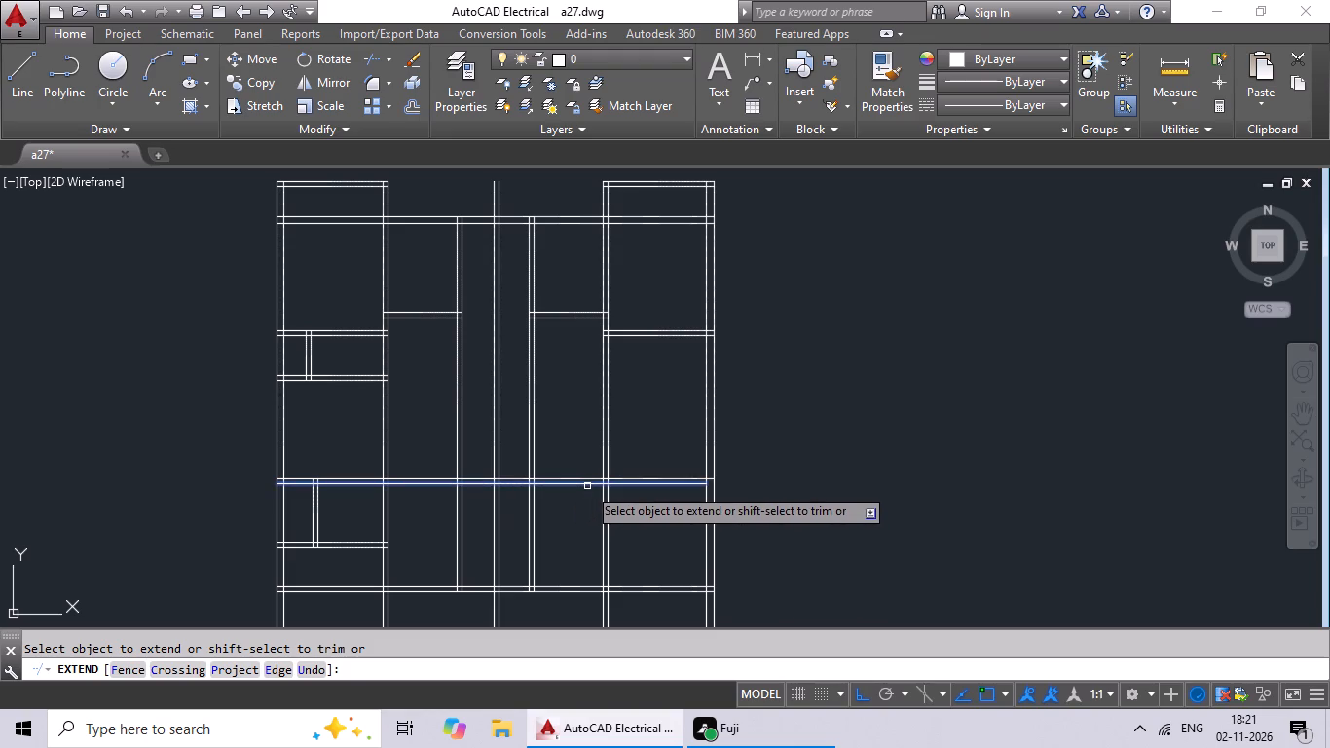
{"action": "left_click", "coordinate": [587, 485]}
{"action": "left_click", "coordinate": [636, 486]}
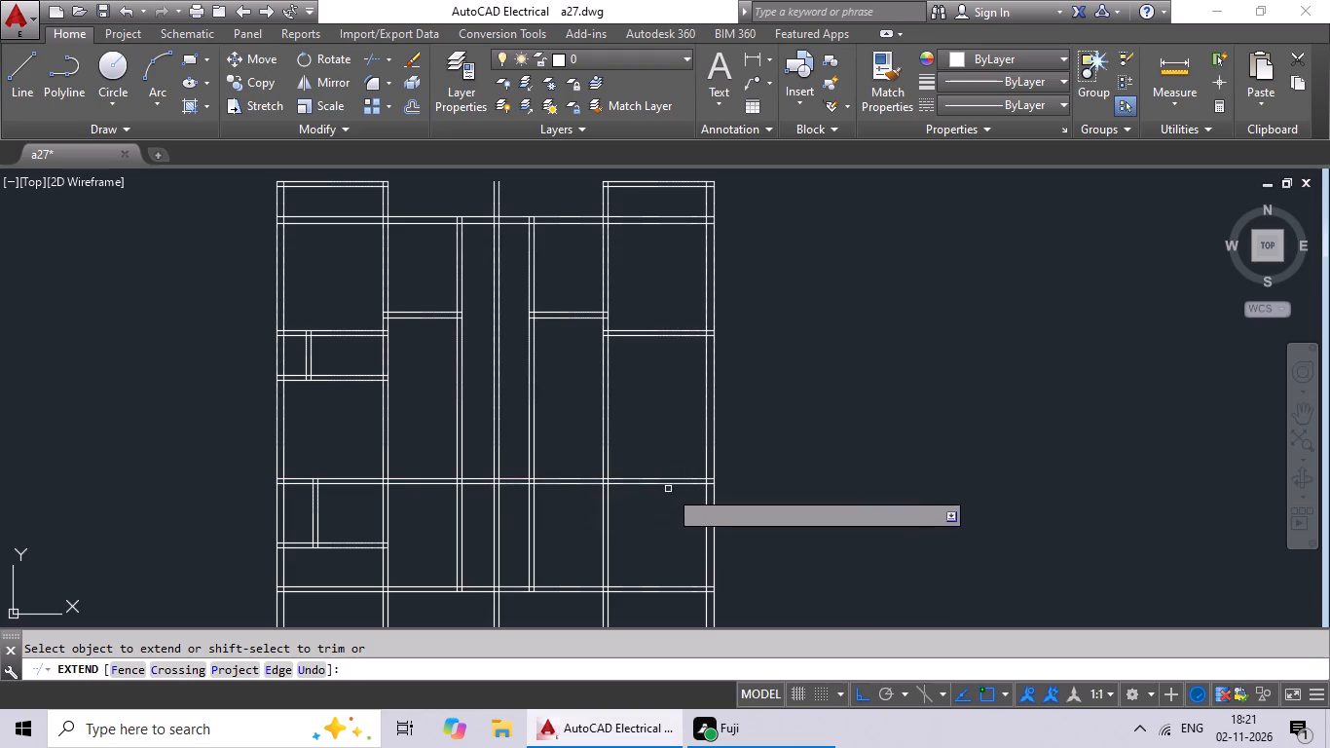
Extend the lower line of the partition below the lower-left small room to the right outer wall's outer face.
{"action": "middle_click_drag", "start_coordinate": [659, 537], "coordinate": [680, 447]}
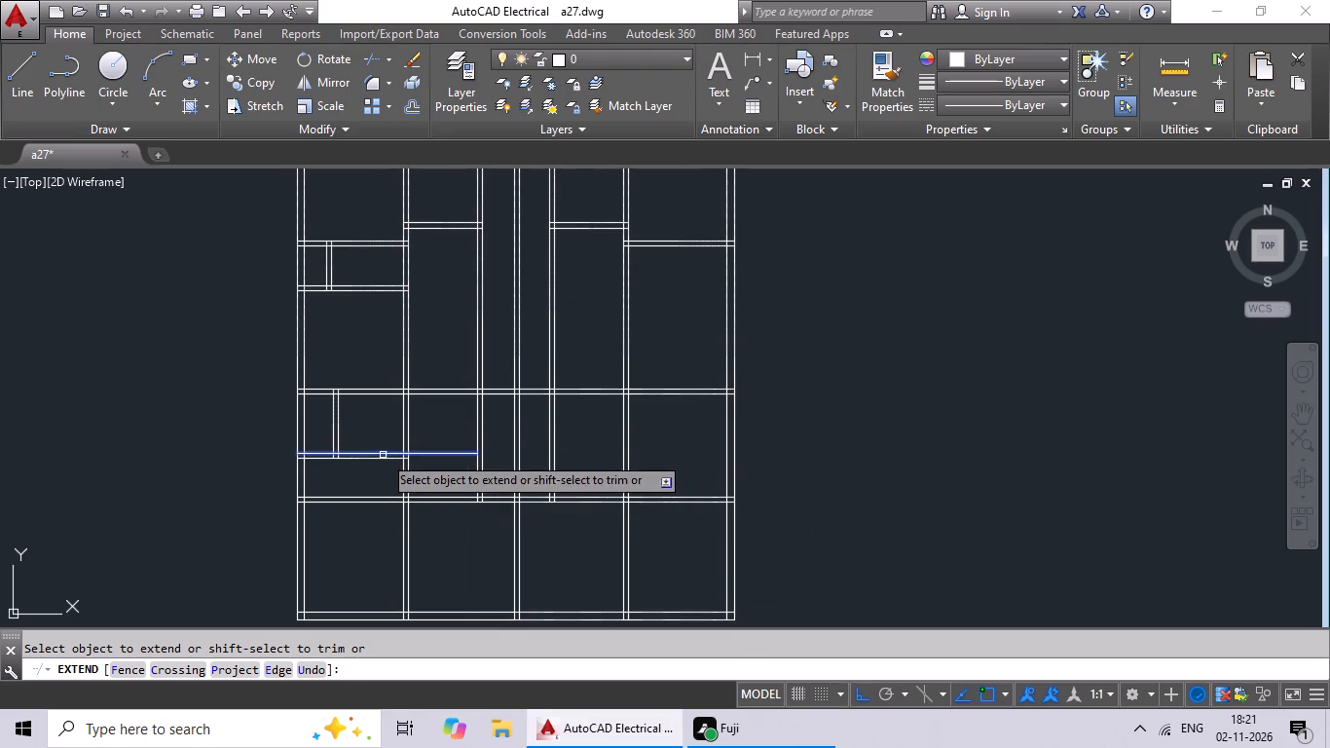
{"action": "left_click", "coordinate": [380, 459]}
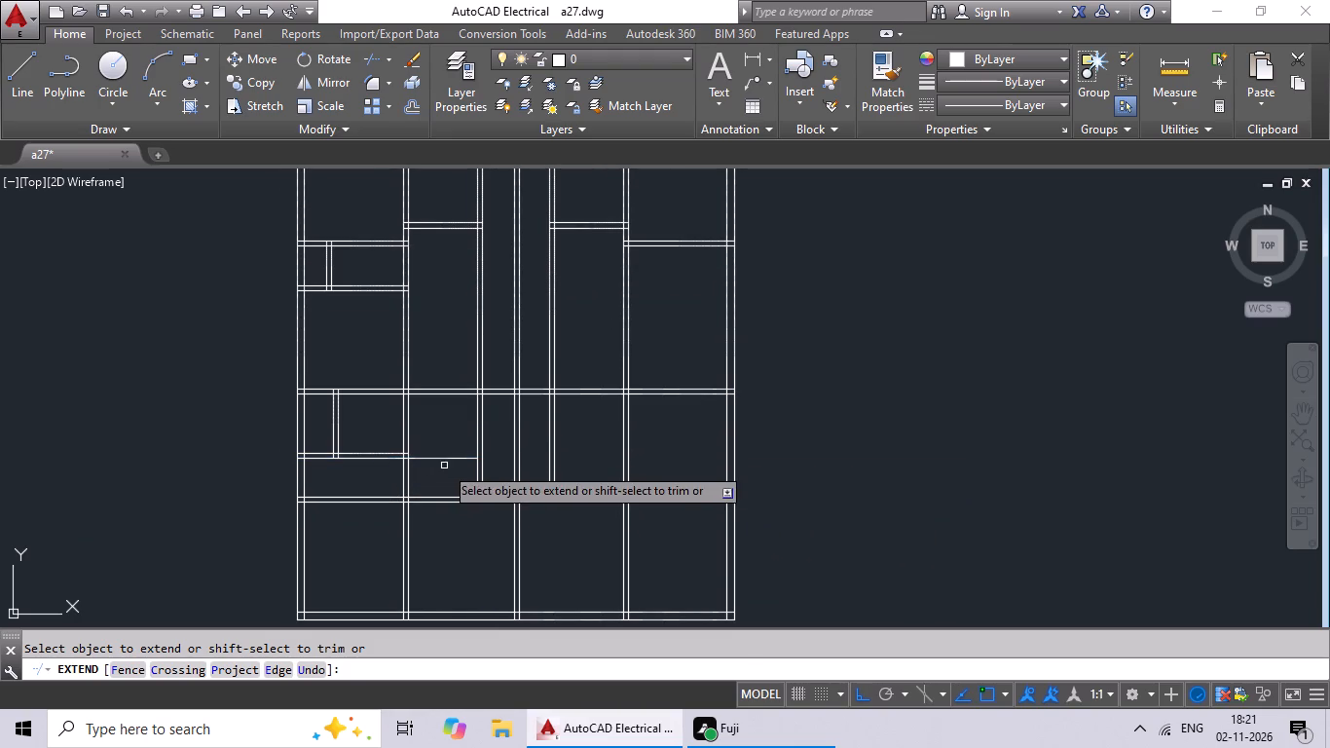
{"action": "left_click_drag", "start_coordinate": [459, 459], "coordinate": [469, 461]}
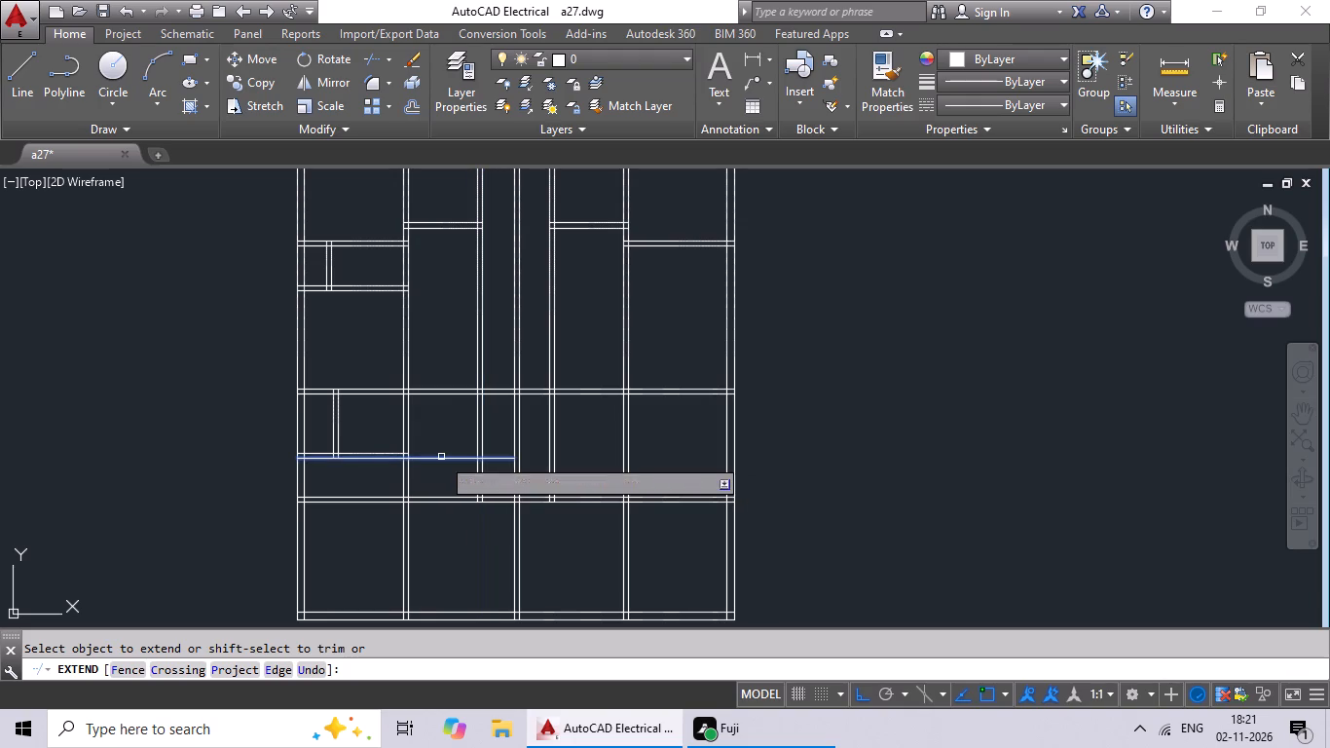
{"action": "left_click_drag", "start_coordinate": [441, 457], "coordinate": [462, 463]}
{"action": "left_click", "coordinate": [490, 458]}
{"action": "left_click", "coordinate": [497, 458]}
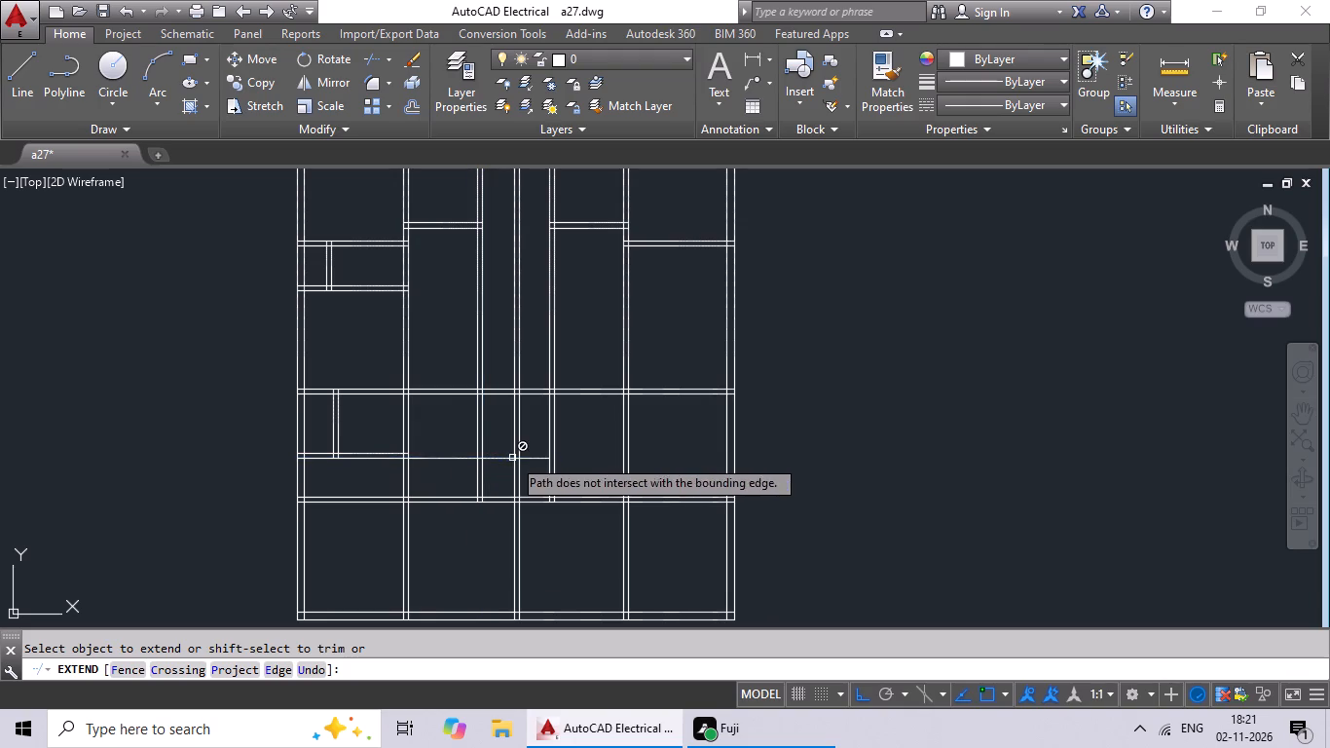
{"action": "left_click", "coordinate": [535, 461]}
{"action": "left_click", "coordinate": [543, 461]}
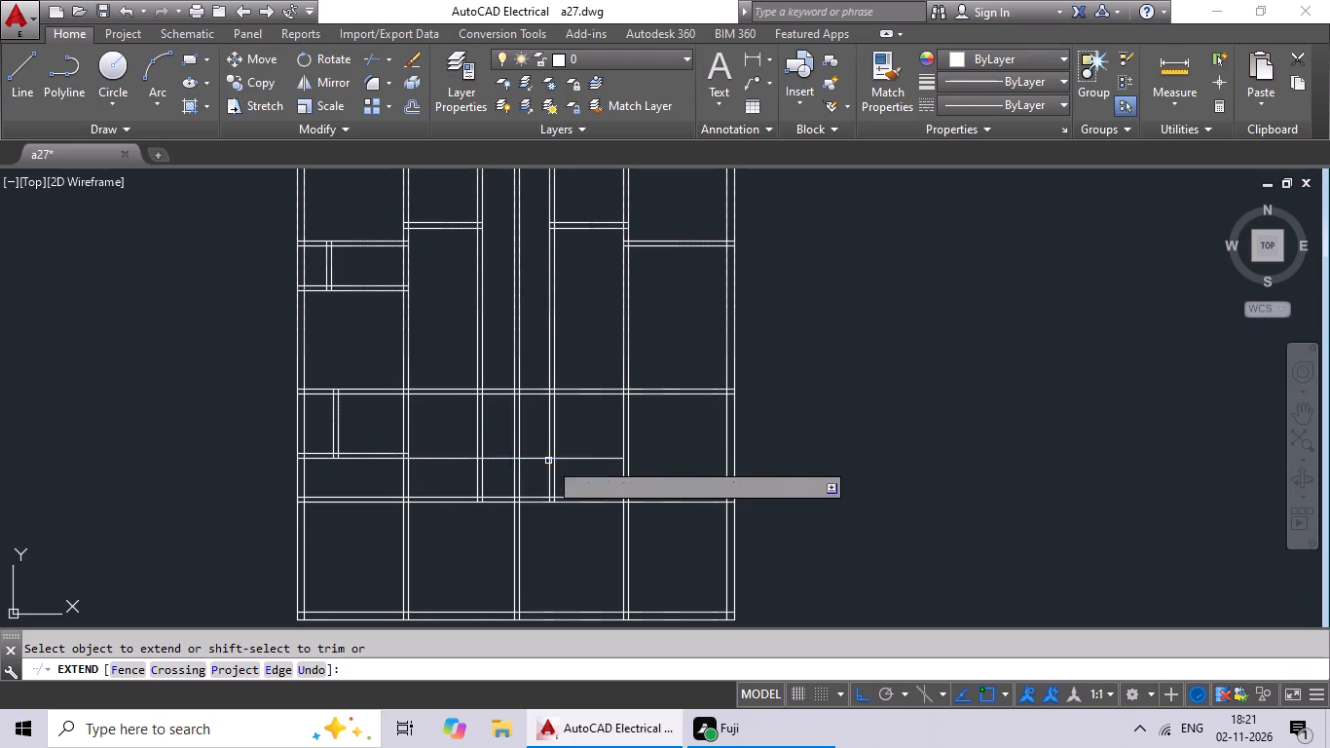
{"action": "left_click", "coordinate": [583, 461]}
{"action": "left_click", "coordinate": [603, 461]}
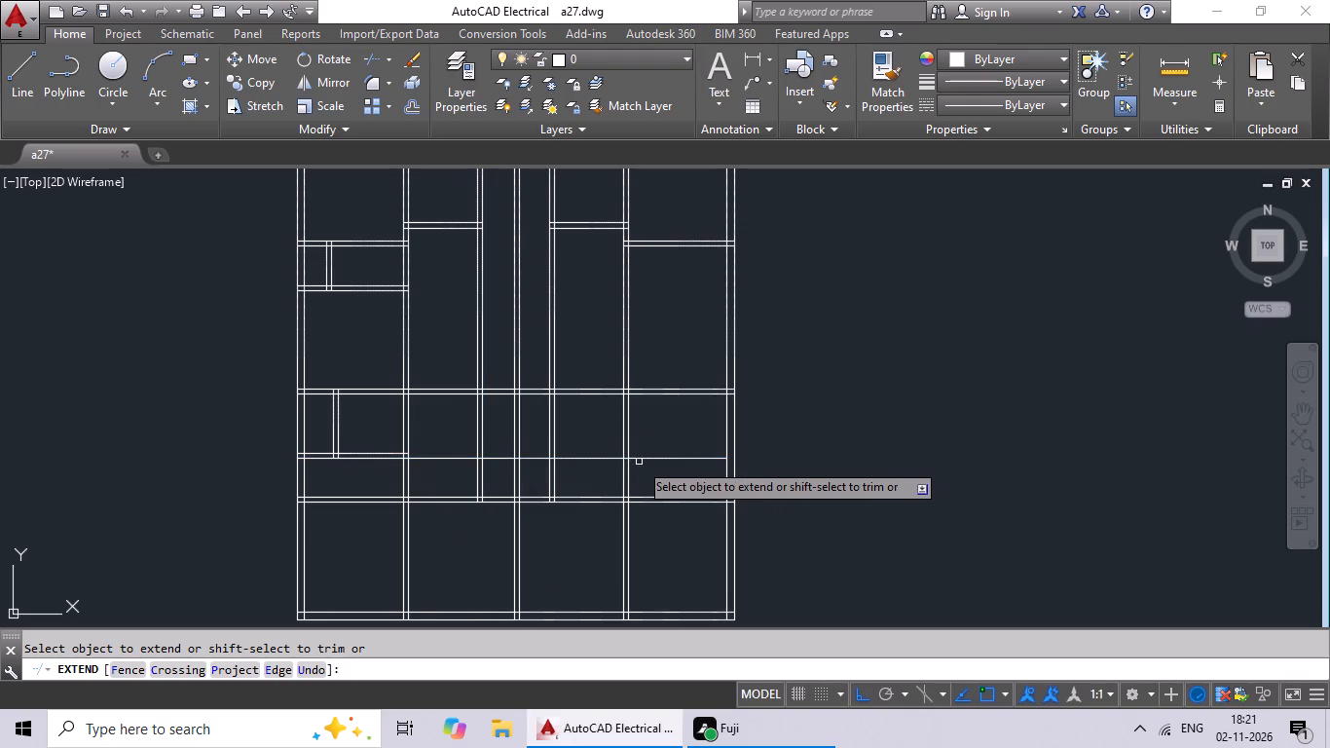
{"action": "left_click", "coordinate": [664, 458]}
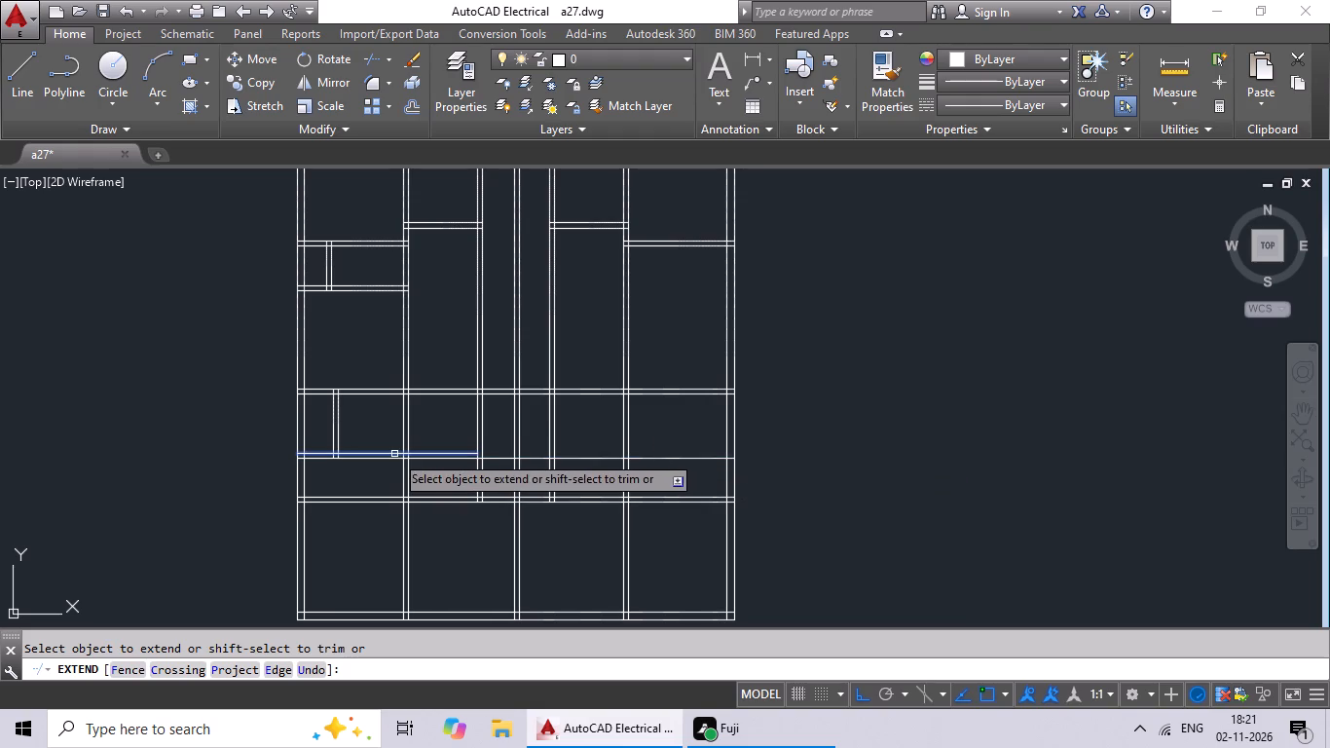
Extend the upper line of the partition below the lower-left small room to the right outer wall, and finish extending.
{"action": "left_click", "coordinate": [394, 454]}
{"action": "left_click", "coordinate": [466, 452]}
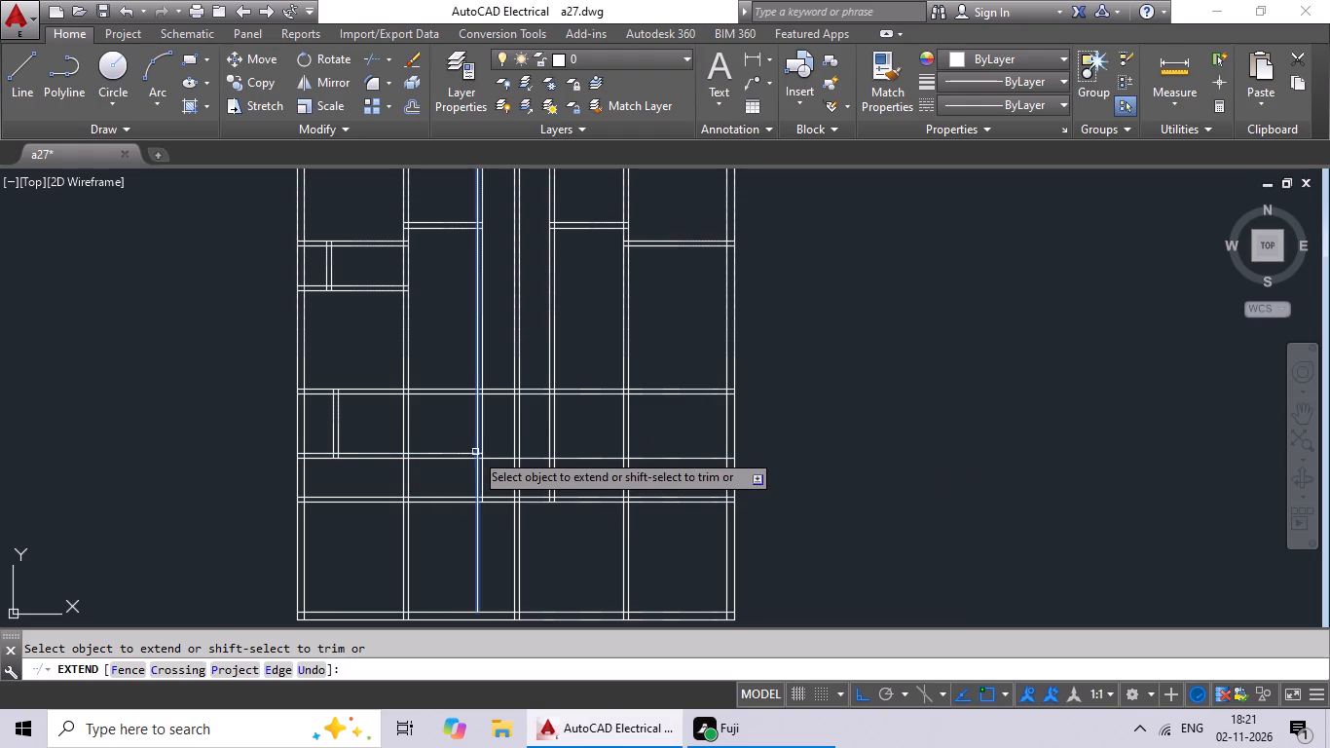
{"action": "left_click", "coordinate": [455, 453]}
{"action": "left_click", "coordinate": [462, 454]}
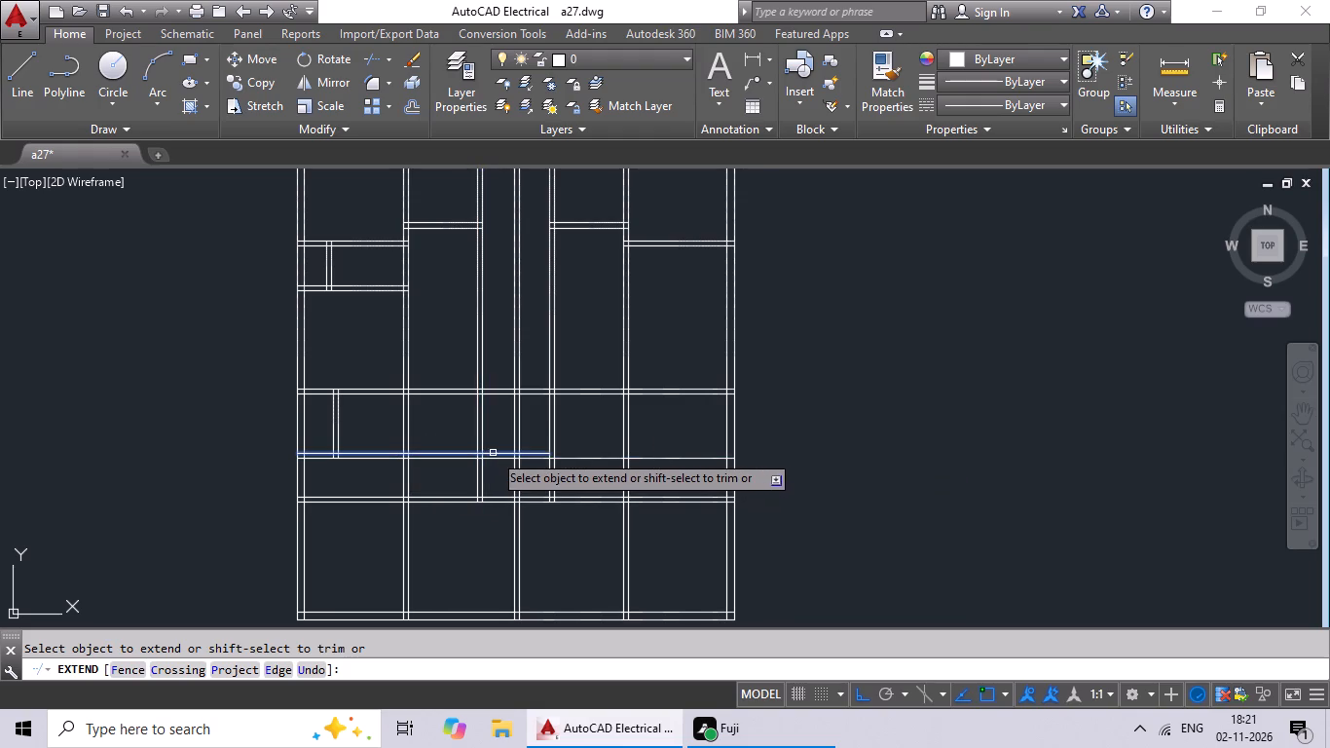
{"action": "left_click", "coordinate": [495, 453]}
{"action": "left_click", "coordinate": [514, 453]}
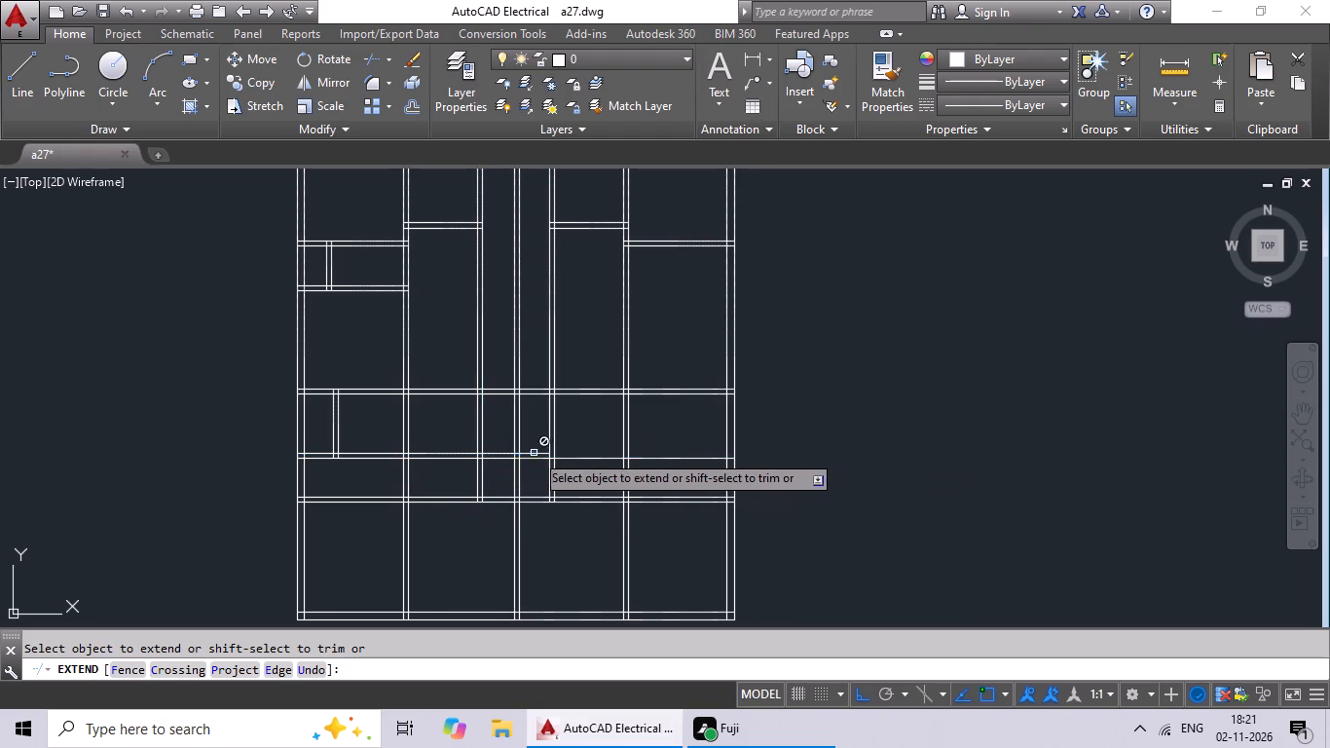
{"action": "left_click", "coordinate": [536, 453]}
{"action": "left_click", "coordinate": [536, 453]}
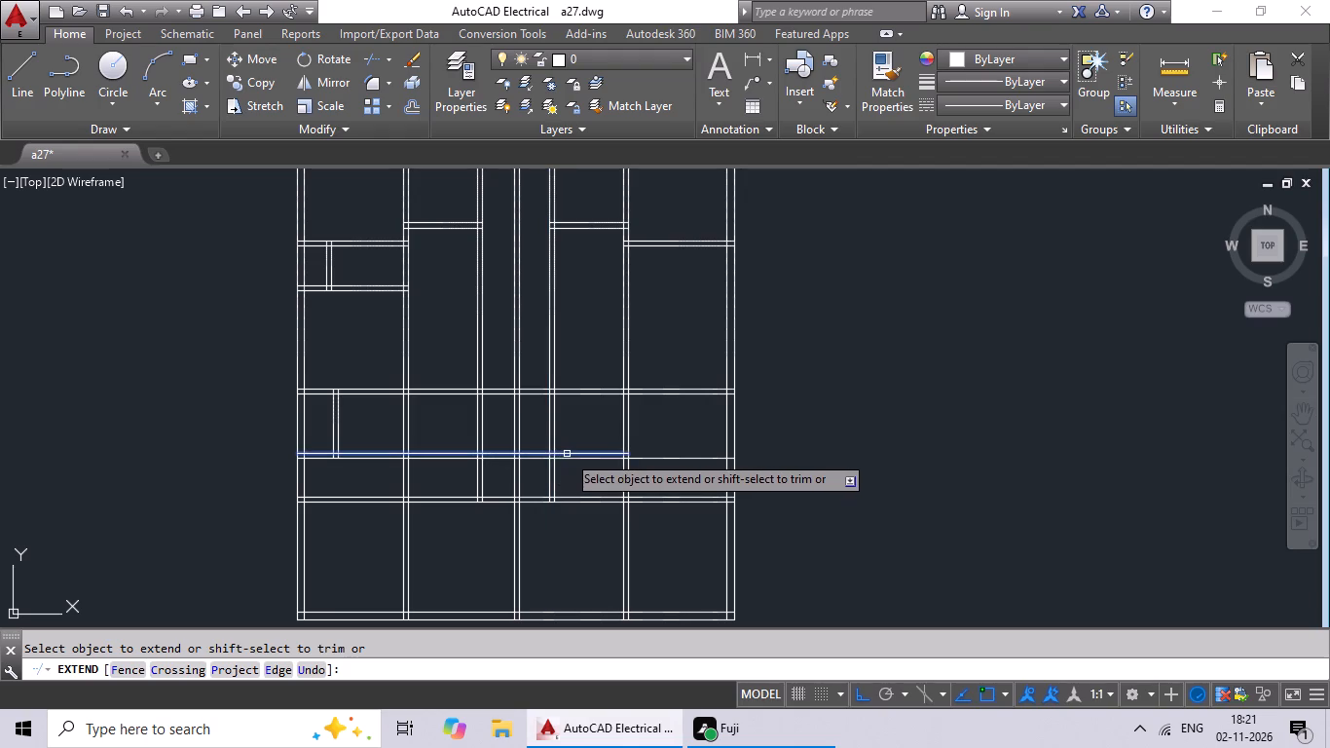
{"action": "left_click", "coordinate": [567, 454]}
{"action": "left_click", "coordinate": [576, 454]}
{"action": "left_click", "coordinate": [599, 451]}
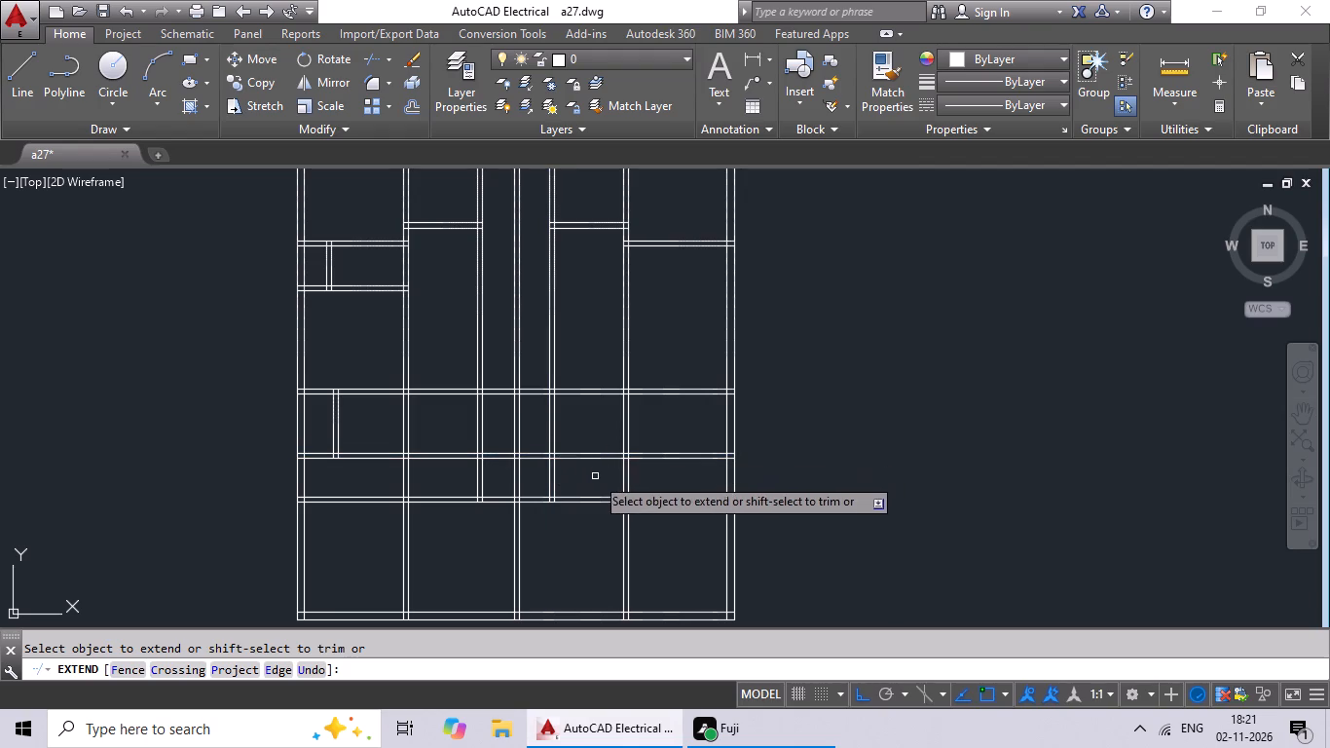
{"action": "middle_click_drag", "start_coordinate": [593, 474], "coordinate": [610, 445]}
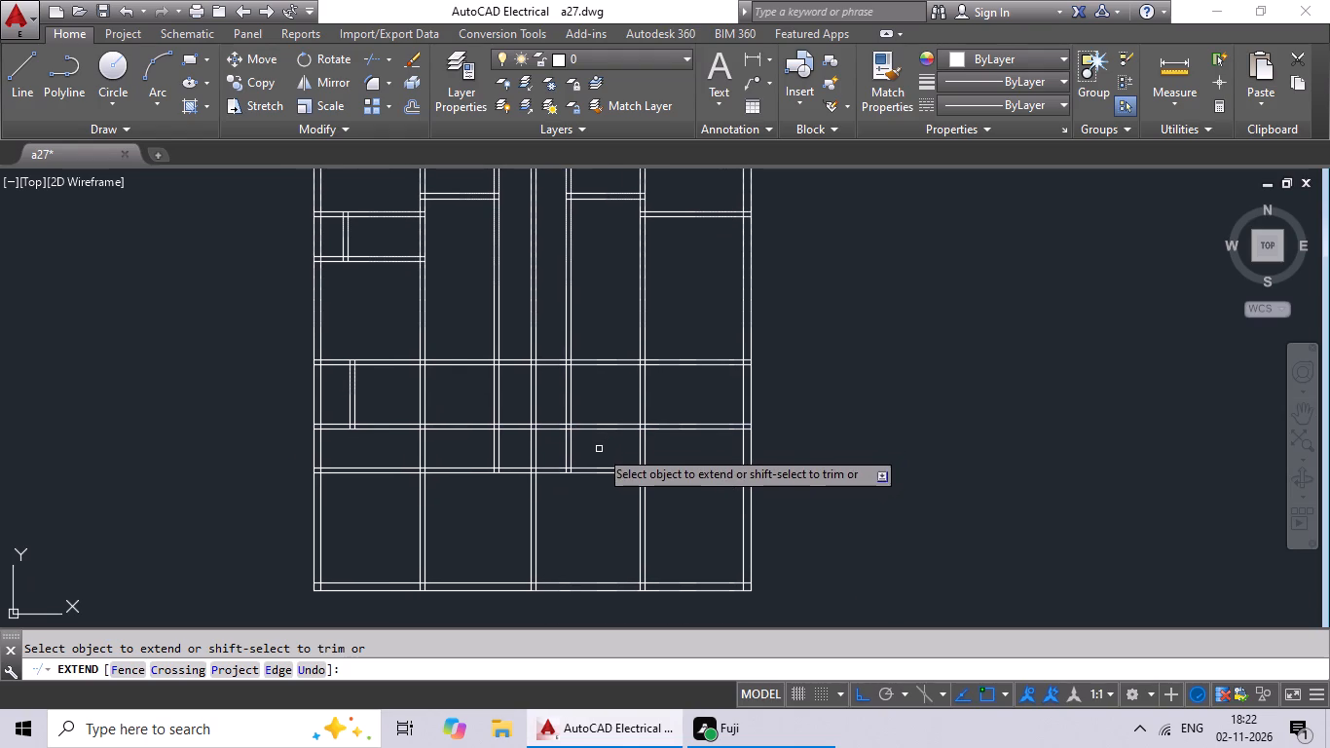
{"action": "middle_click_drag", "start_coordinate": [612, 447], "coordinate": [586, 476]}
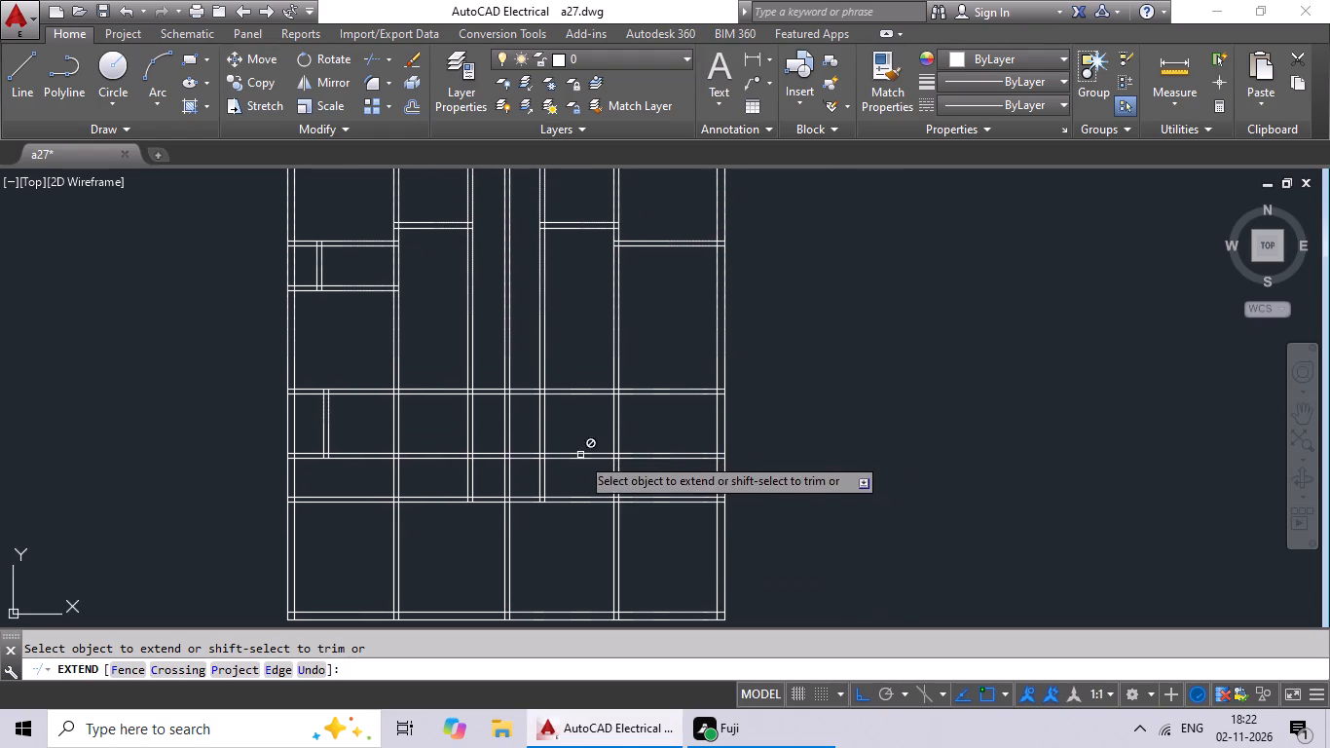
{"action": "scroll", "coordinate": [529, 467], "scroll_direction": "up", "scroll_amount": 2}
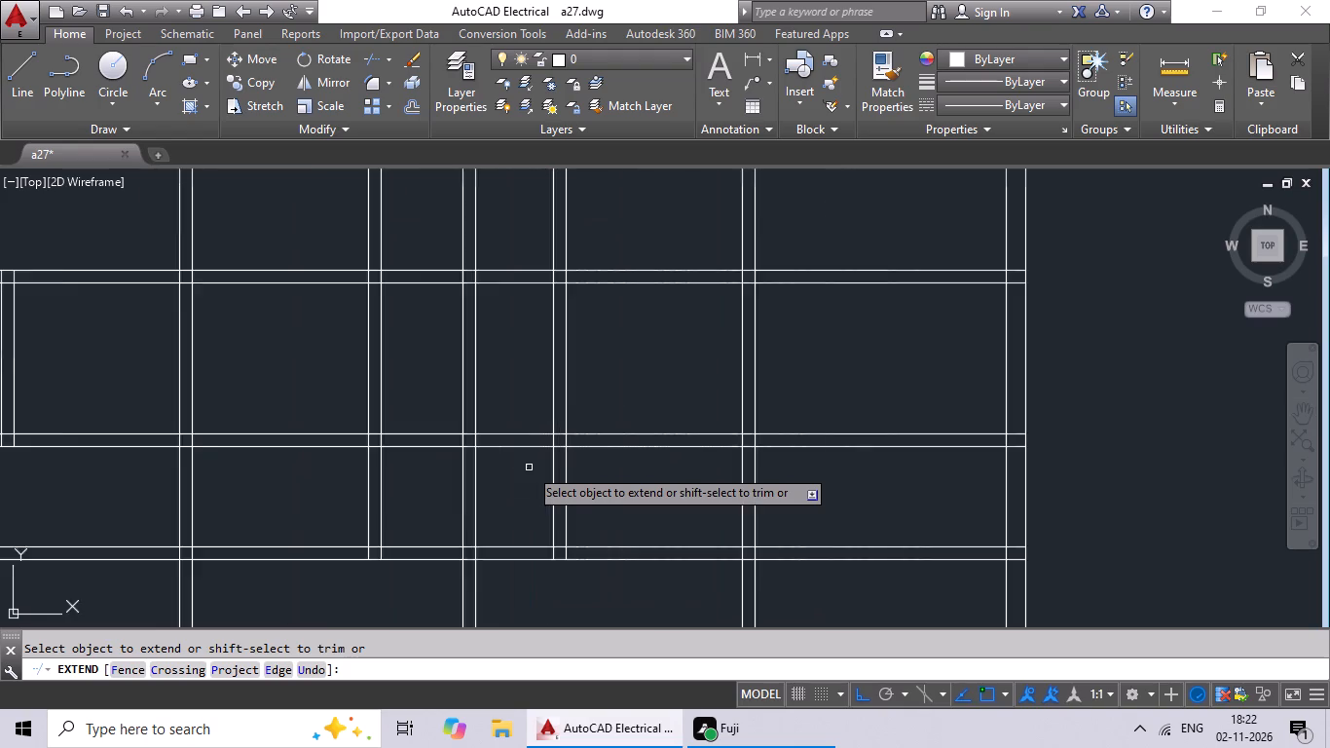
{"action": "scroll", "coordinate": [529, 467], "scroll_direction": "up", "scroll_amount": 1}
{"action": "scroll", "coordinate": [529, 467], "scroll_direction": "down", "scroll_amount": 3}
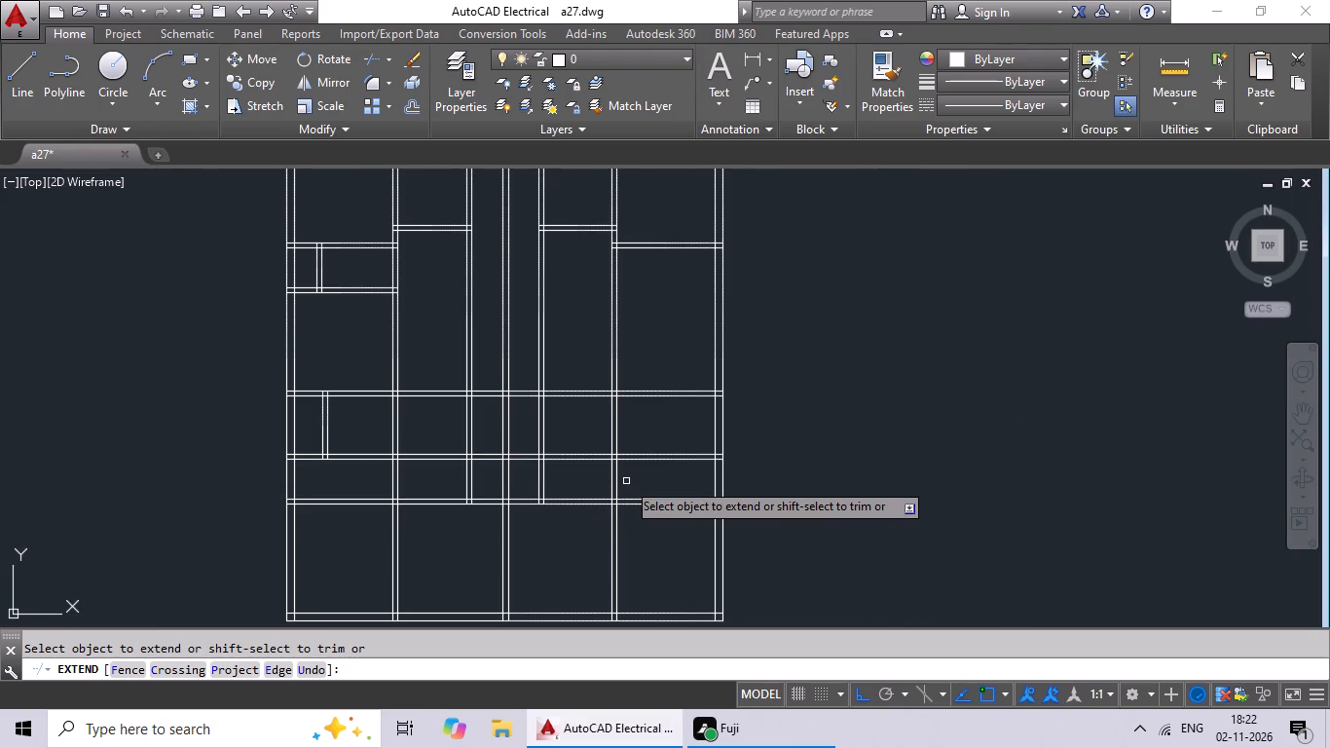
{"action": "key", "text": "Escape"}
{"action": "key", "text": "Escape"}
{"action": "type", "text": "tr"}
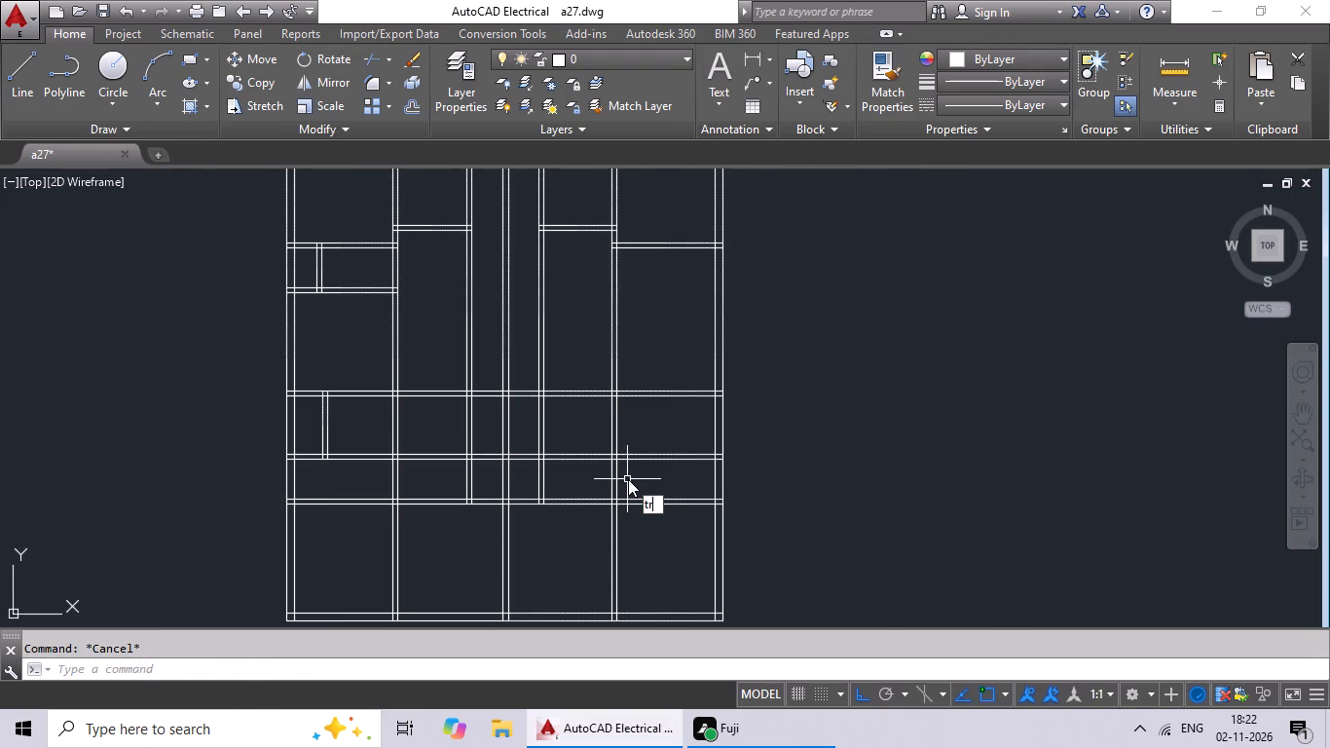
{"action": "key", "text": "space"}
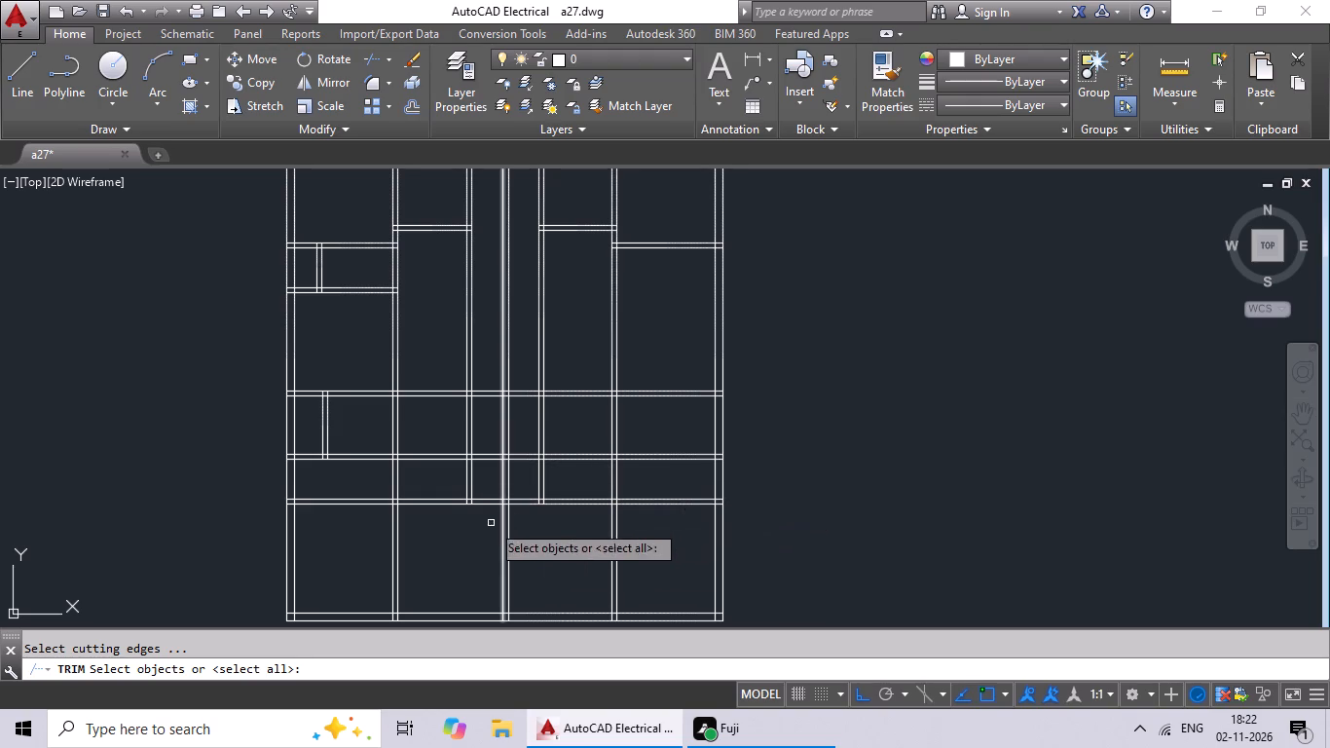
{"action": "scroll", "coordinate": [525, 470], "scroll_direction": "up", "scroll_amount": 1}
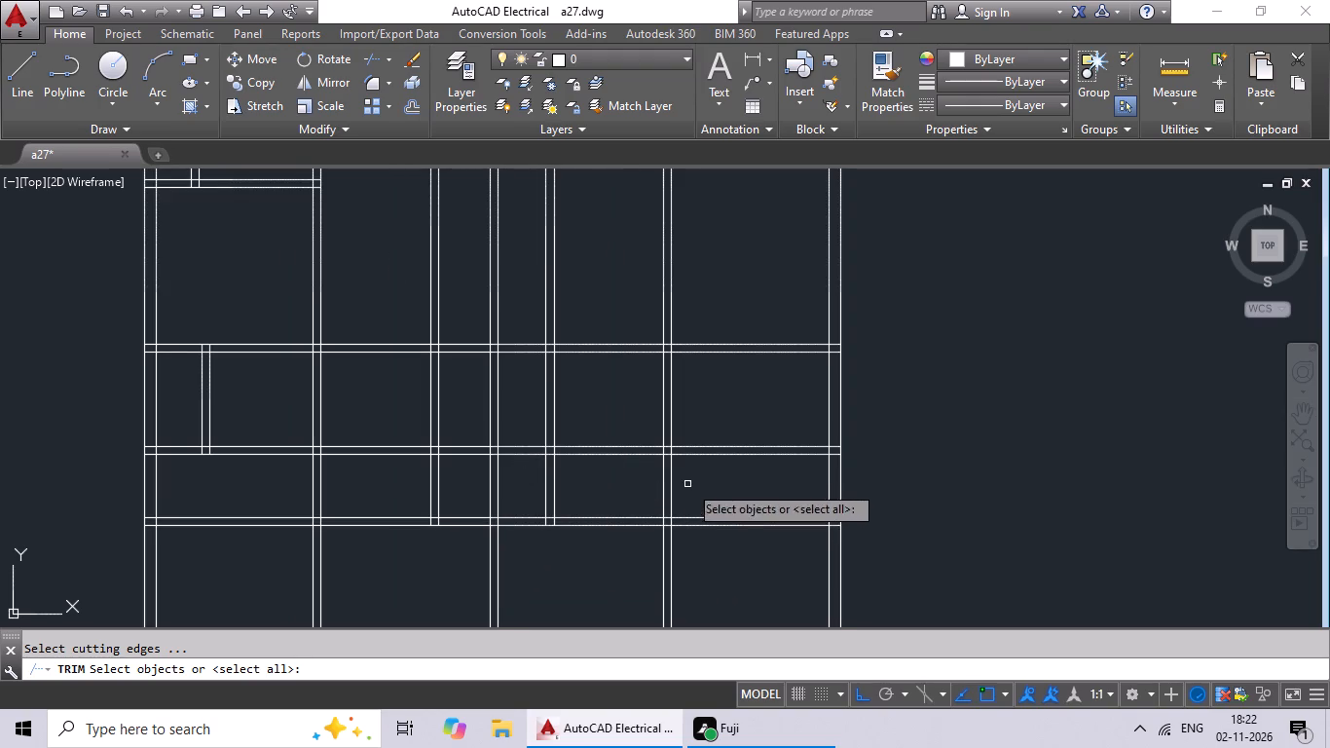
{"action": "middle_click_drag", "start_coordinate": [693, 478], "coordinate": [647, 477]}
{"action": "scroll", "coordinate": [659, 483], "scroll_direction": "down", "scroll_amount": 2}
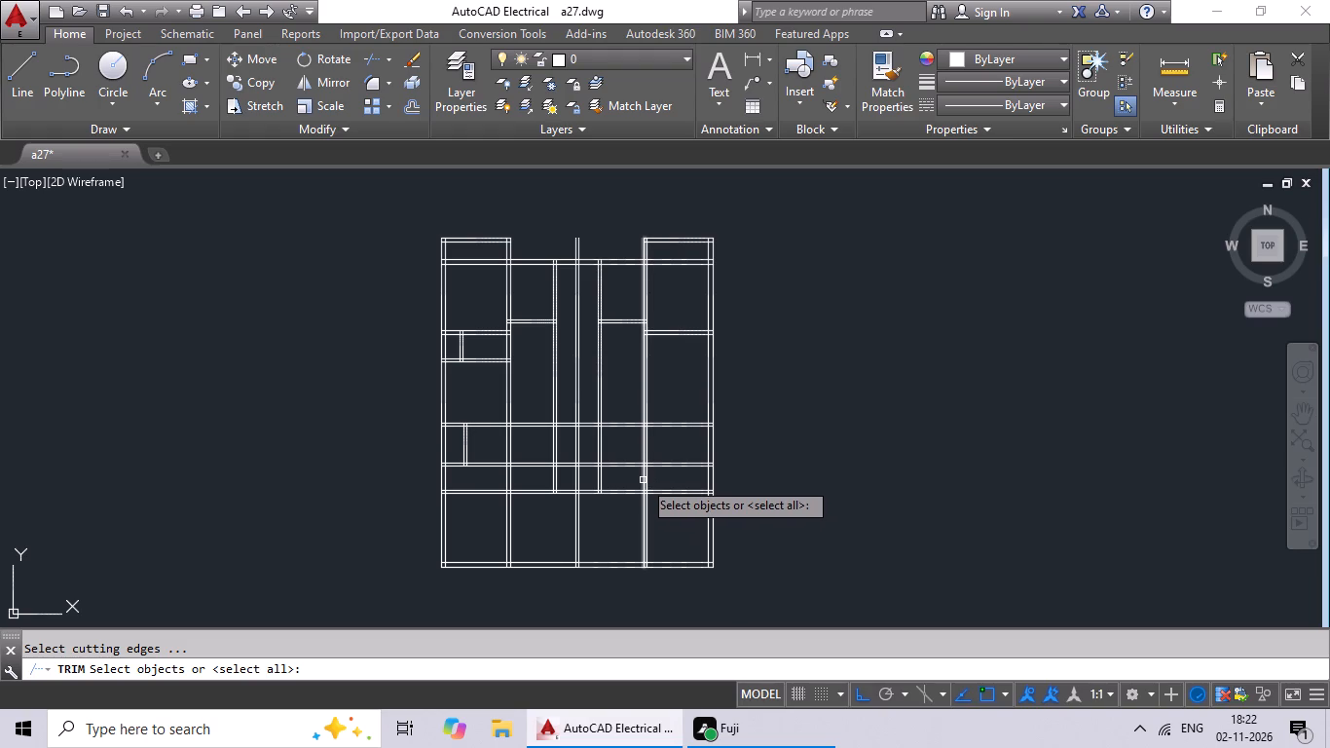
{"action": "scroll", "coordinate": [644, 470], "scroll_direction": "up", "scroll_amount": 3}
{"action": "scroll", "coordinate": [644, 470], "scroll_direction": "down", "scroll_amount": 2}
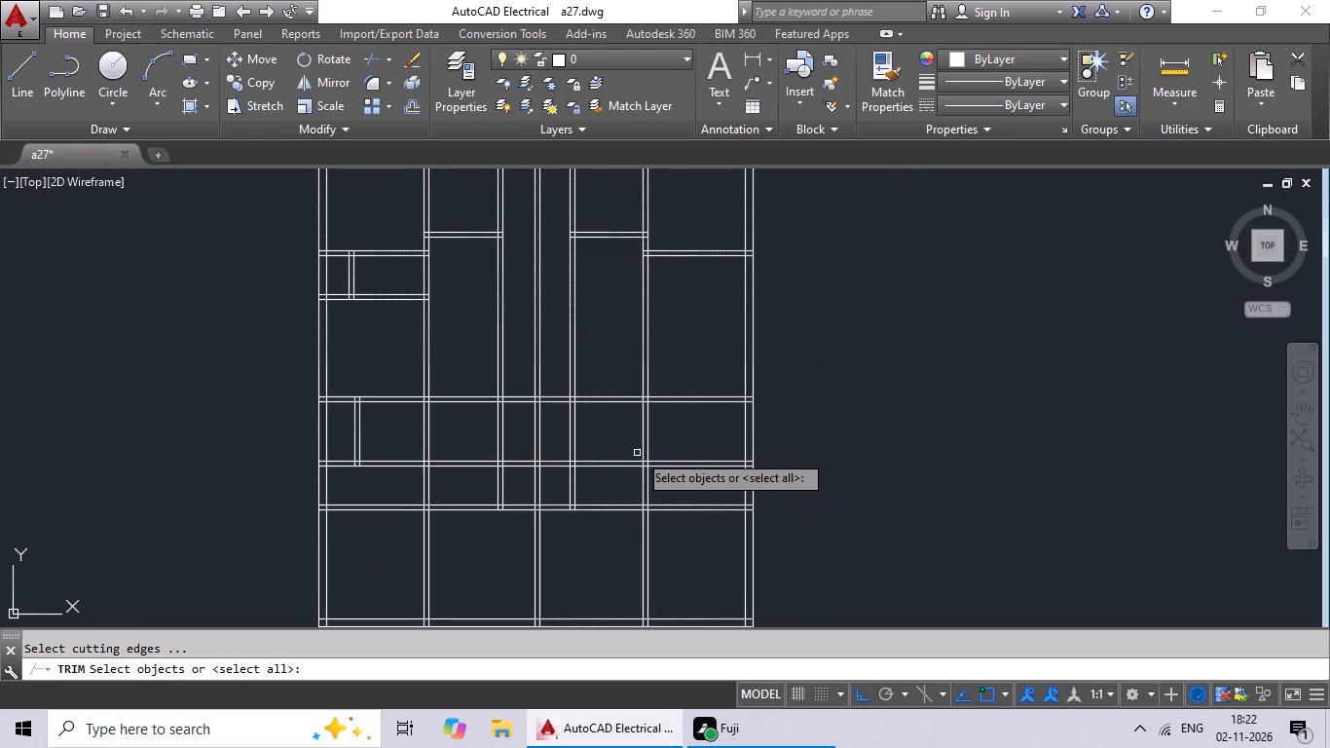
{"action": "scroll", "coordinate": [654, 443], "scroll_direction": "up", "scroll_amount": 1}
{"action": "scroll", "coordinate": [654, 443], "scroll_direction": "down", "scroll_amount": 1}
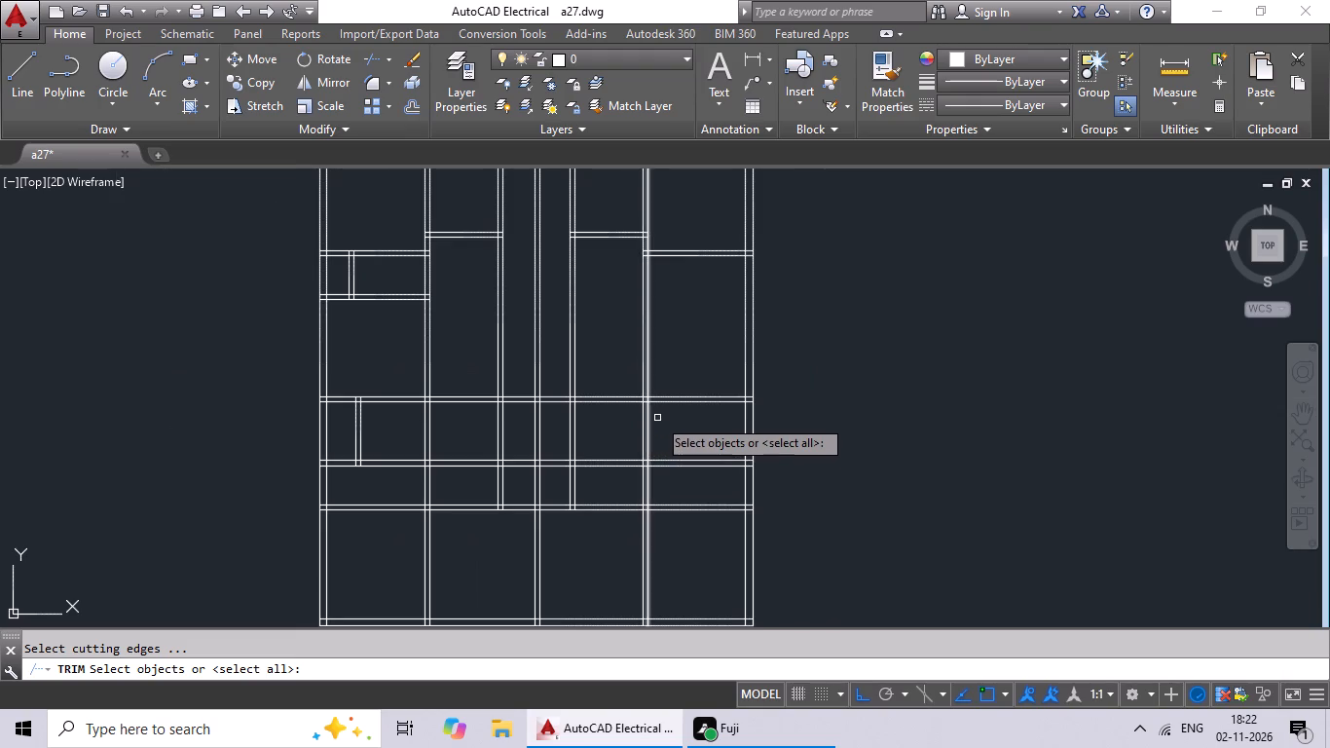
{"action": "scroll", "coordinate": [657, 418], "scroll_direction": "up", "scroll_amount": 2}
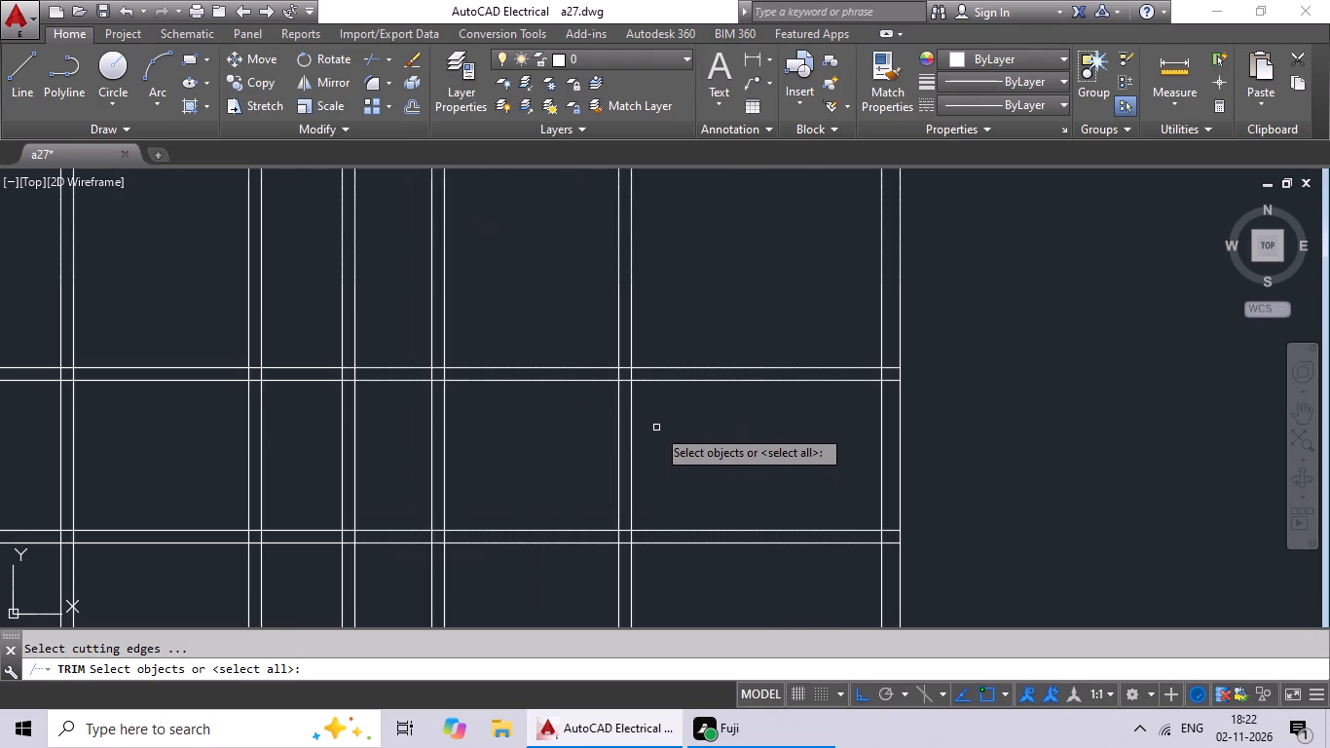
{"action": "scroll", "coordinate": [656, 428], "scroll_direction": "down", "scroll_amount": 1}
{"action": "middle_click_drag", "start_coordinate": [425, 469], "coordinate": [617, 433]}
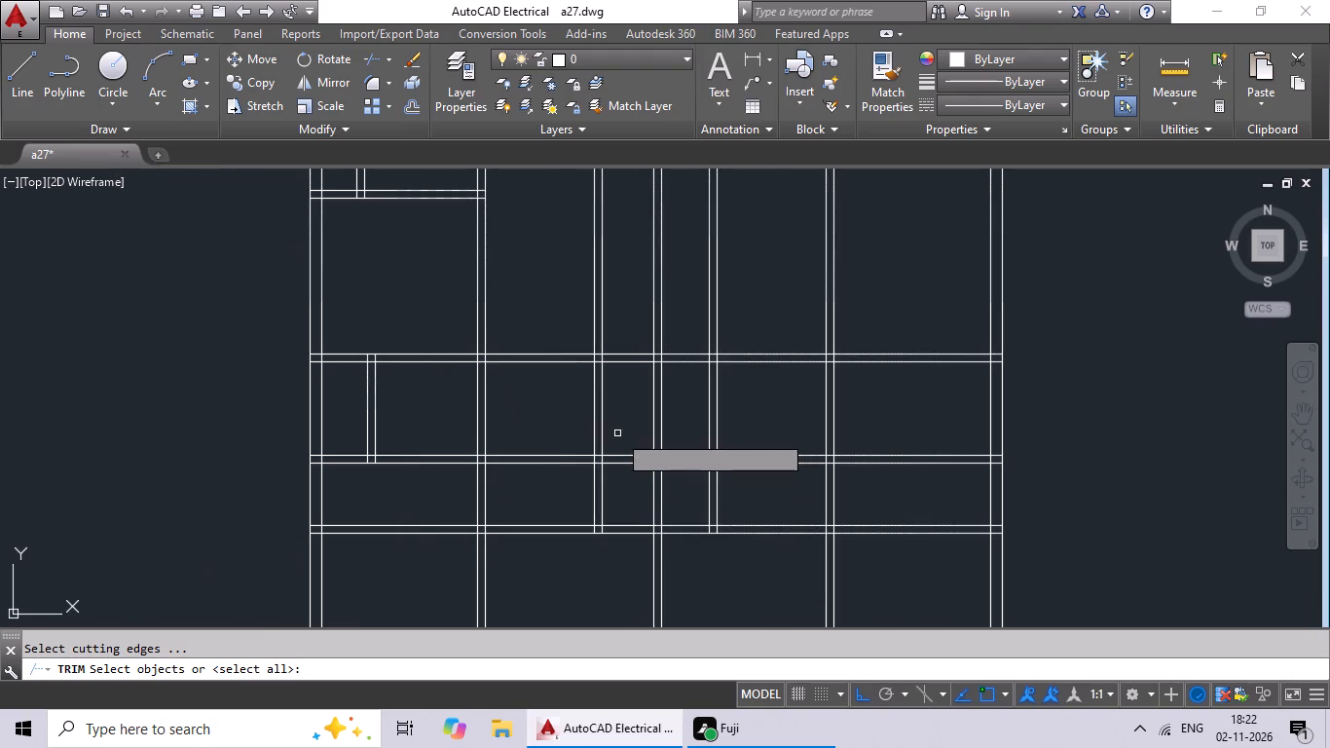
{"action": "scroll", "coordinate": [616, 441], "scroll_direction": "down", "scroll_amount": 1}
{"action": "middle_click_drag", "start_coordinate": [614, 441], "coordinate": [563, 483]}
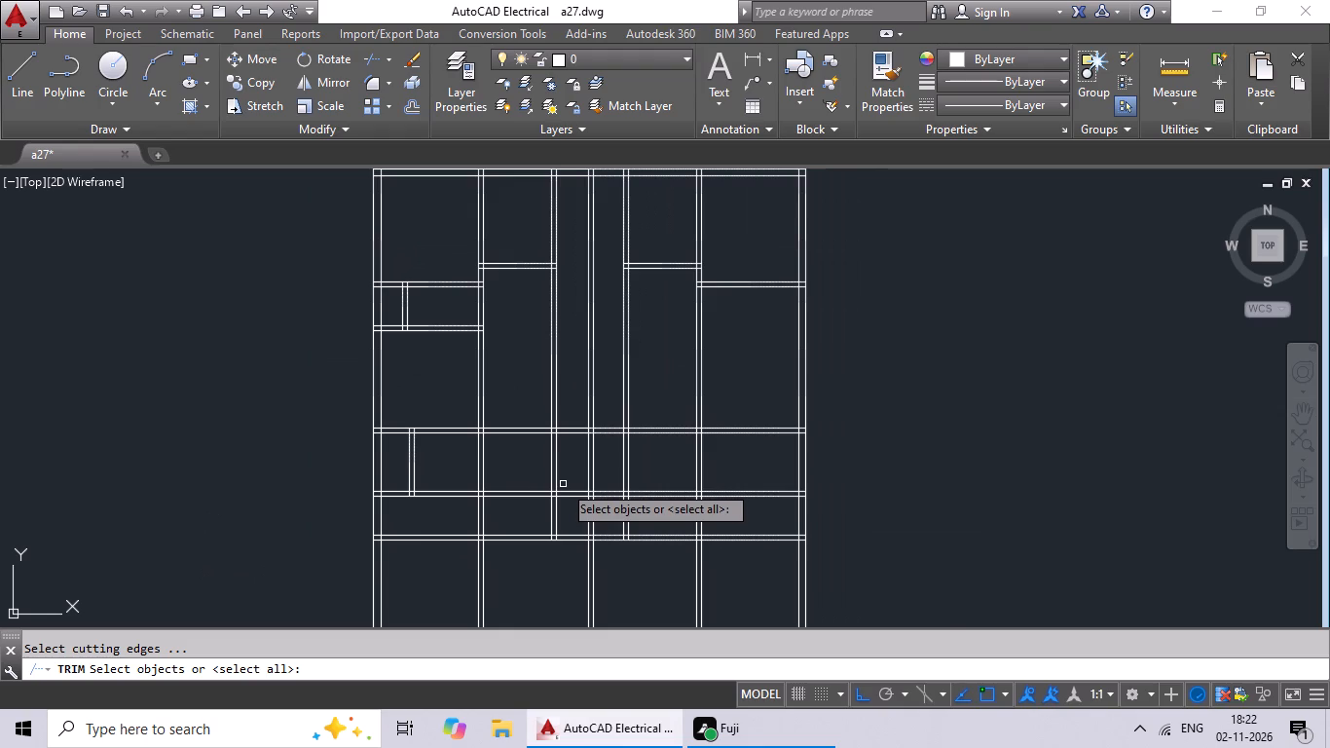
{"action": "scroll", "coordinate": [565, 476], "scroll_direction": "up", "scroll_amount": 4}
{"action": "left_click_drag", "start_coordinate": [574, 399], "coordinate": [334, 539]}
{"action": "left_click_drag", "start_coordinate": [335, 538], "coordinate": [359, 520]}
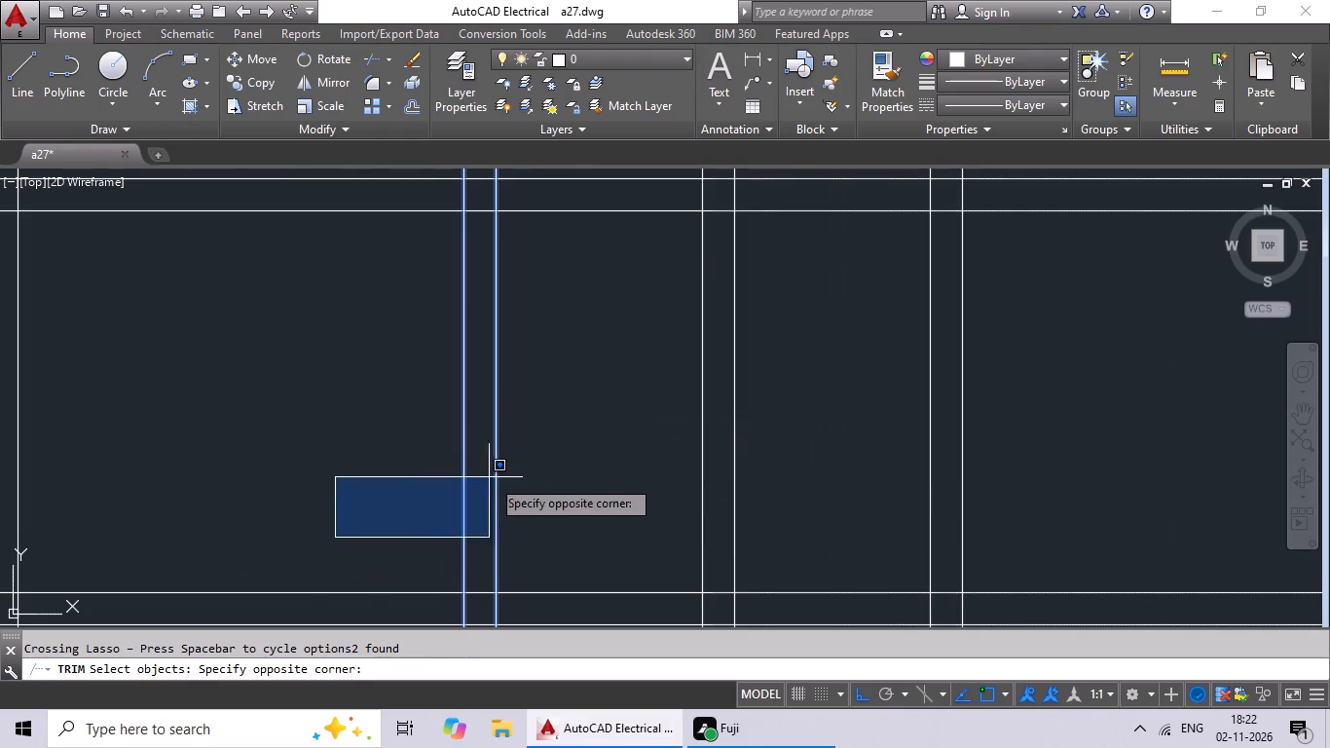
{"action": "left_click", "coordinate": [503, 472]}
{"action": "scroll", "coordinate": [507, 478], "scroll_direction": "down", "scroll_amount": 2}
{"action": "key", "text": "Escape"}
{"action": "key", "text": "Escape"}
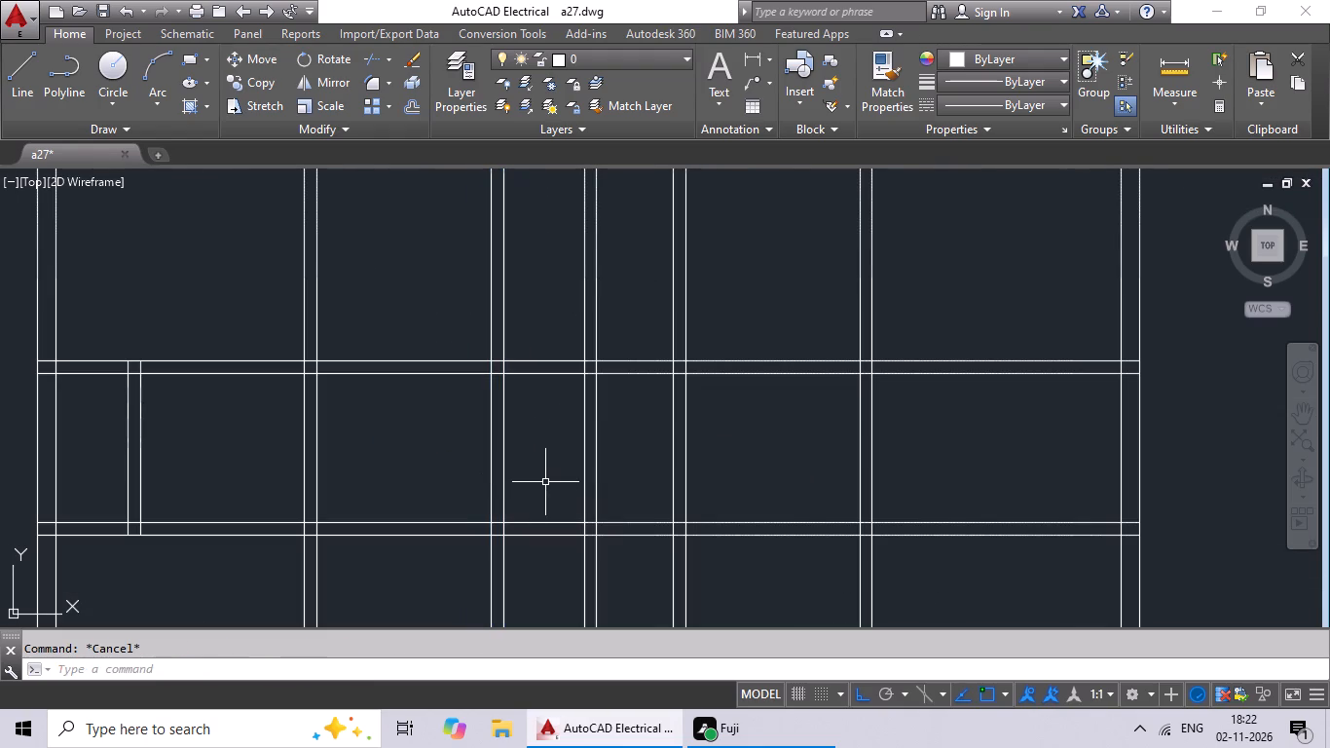
Trim the vertical partition just left of the central wall below the upper full-width partition, and the middle horizontal partition crossing that bay.
{"action": "key", "text": "t"}
{"action": "key", "text": "r"}
{"action": "key", "text": "space"}
{"action": "key", "text": "space"}
{"action": "scroll", "coordinate": [529, 429], "scroll_direction": "down", "scroll_amount": 2}
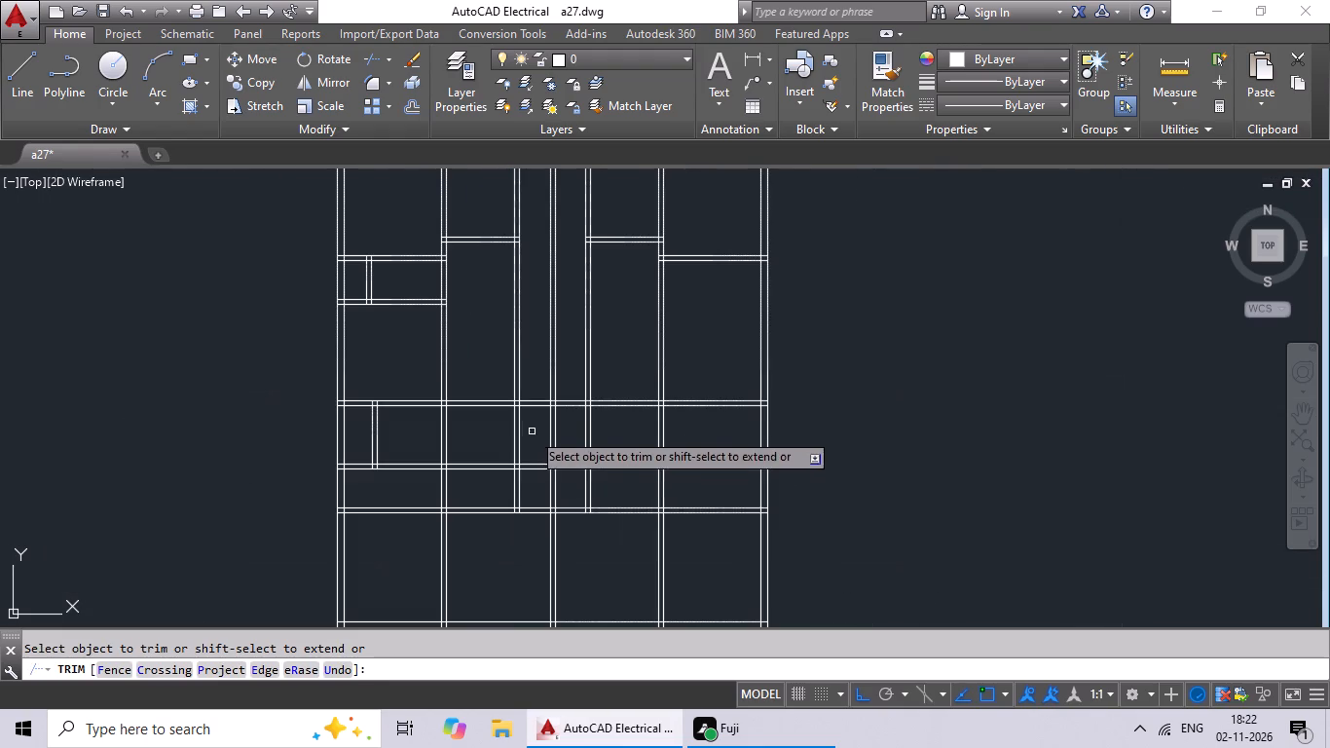
{"action": "scroll", "coordinate": [548, 475], "scroll_direction": "up", "scroll_amount": 1}
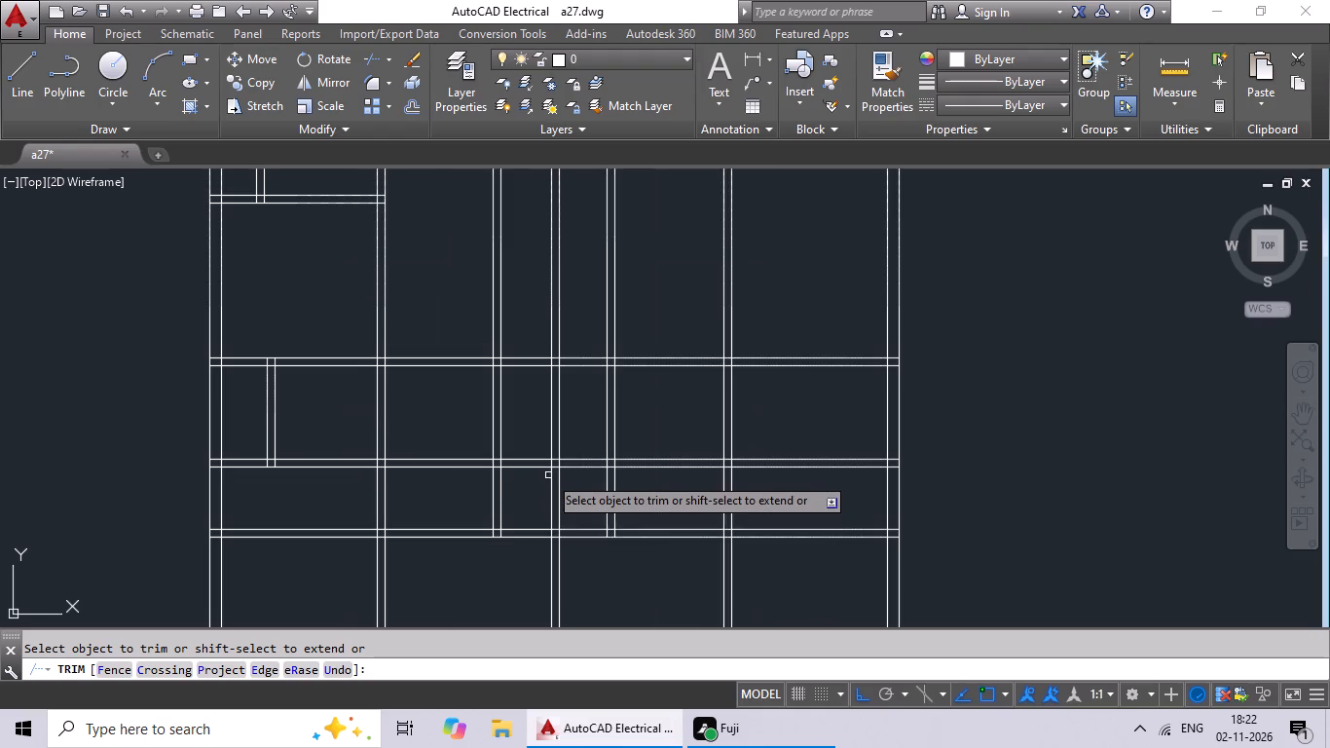
{"action": "scroll", "coordinate": [530, 487], "scroll_direction": "up", "scroll_amount": 2}
{"action": "scroll", "coordinate": [530, 486], "scroll_direction": "down", "scroll_amount": 1}
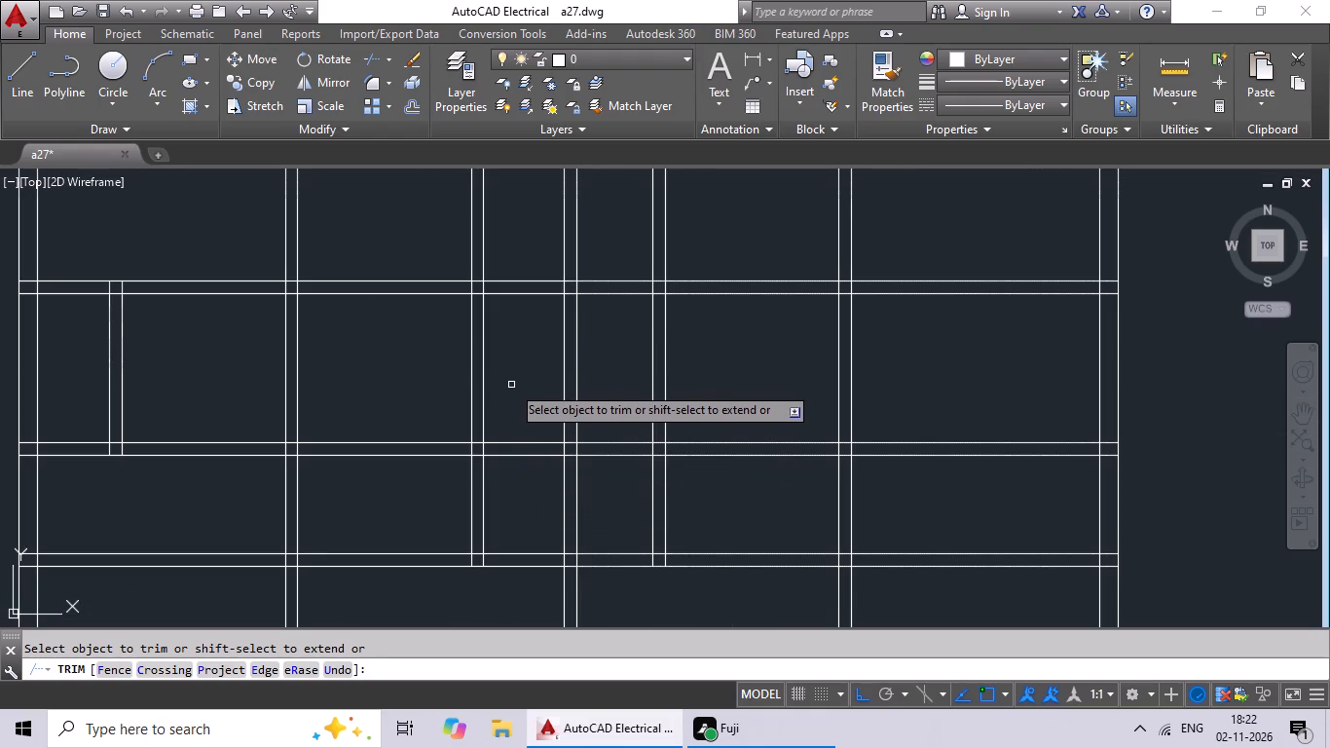
{"action": "left_click_drag", "start_coordinate": [520, 355], "coordinate": [406, 474]}
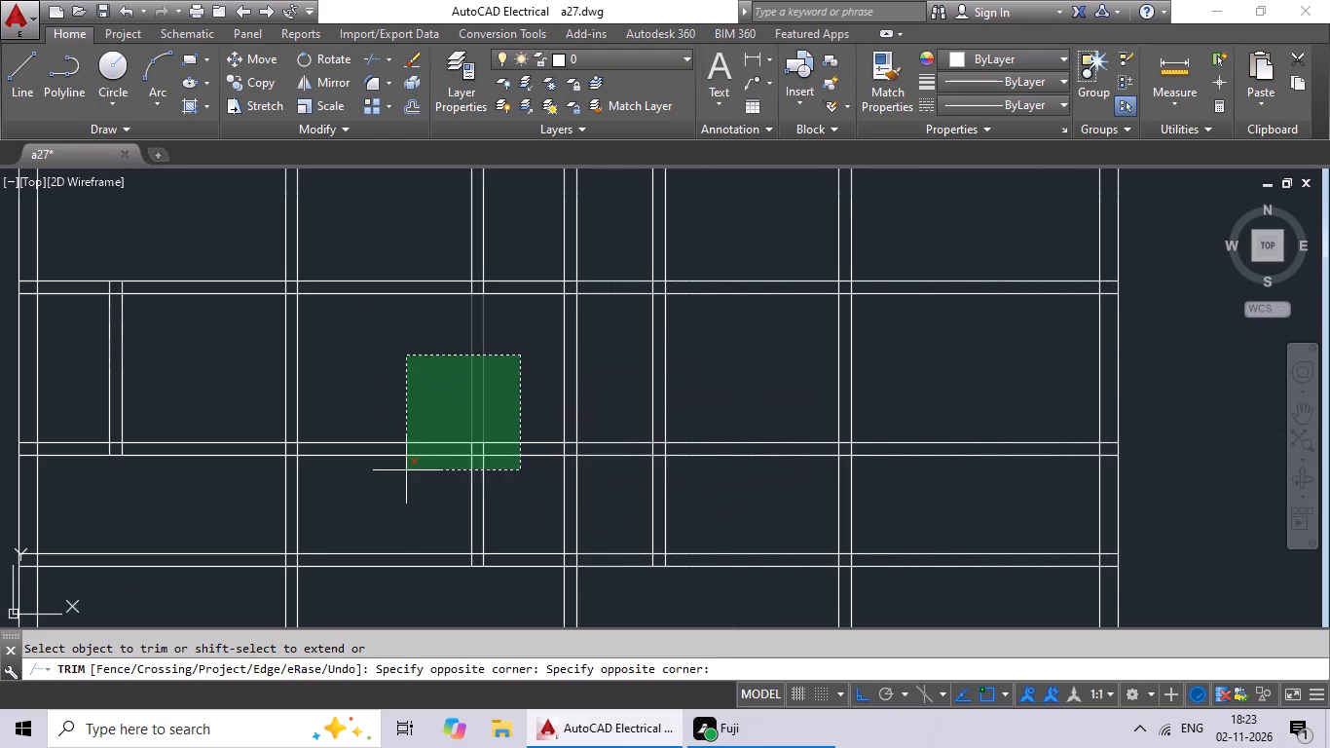
{"action": "left_click_drag", "start_coordinate": [406, 474], "coordinate": [466, 512]}
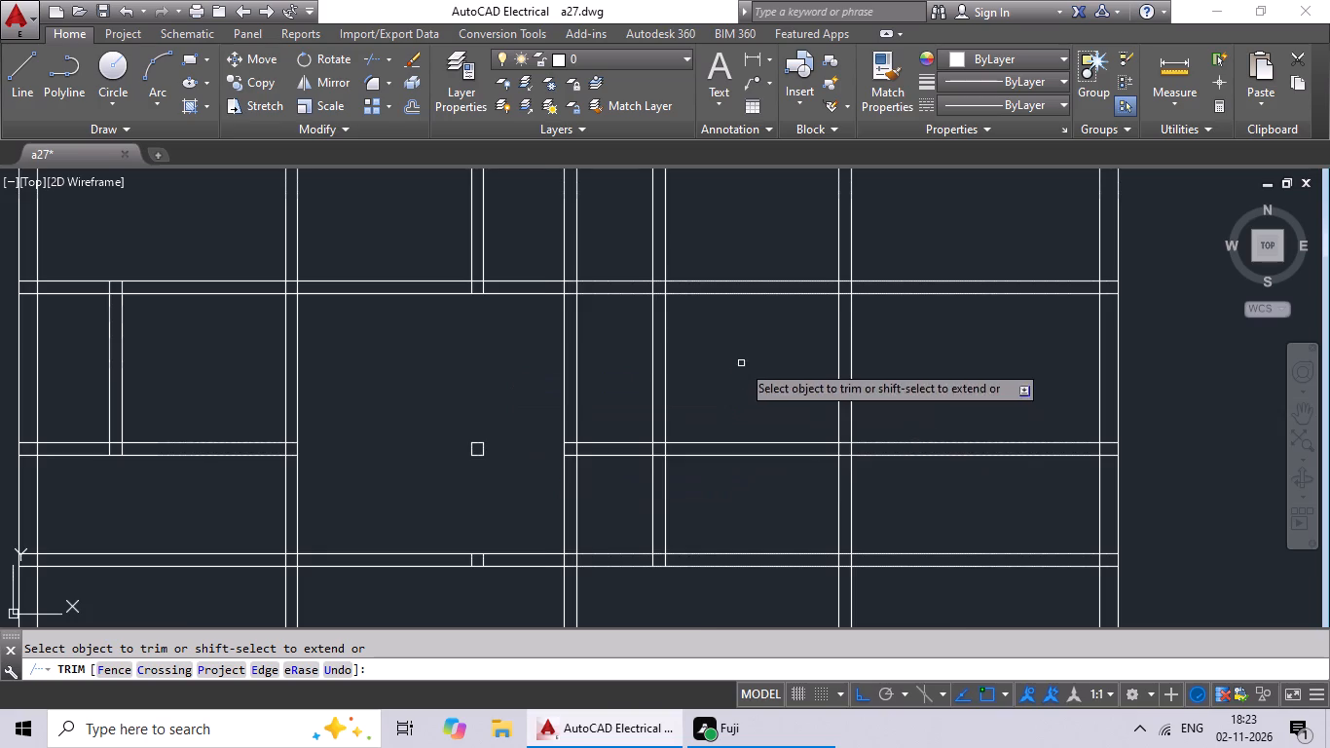
Trim the vertical partition just right of the central wall below the upper full-width partition, and the middle horizontal partition in that bay.
{"action": "middle_click_drag", "start_coordinate": [741, 362], "coordinate": [590, 360]}
{"action": "scroll", "coordinate": [639, 374], "scroll_direction": "down", "scroll_amount": 1}
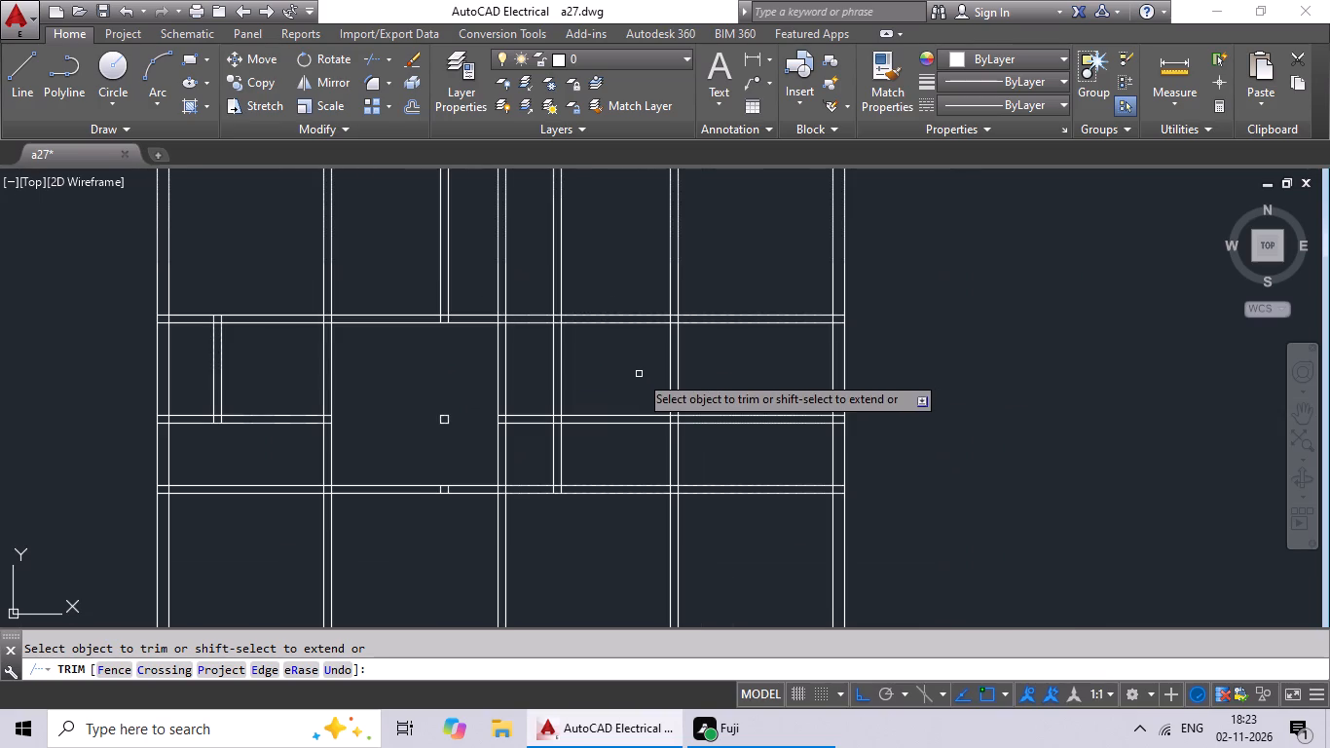
{"action": "left_click_drag", "start_coordinate": [650, 359], "coordinate": [565, 380]}
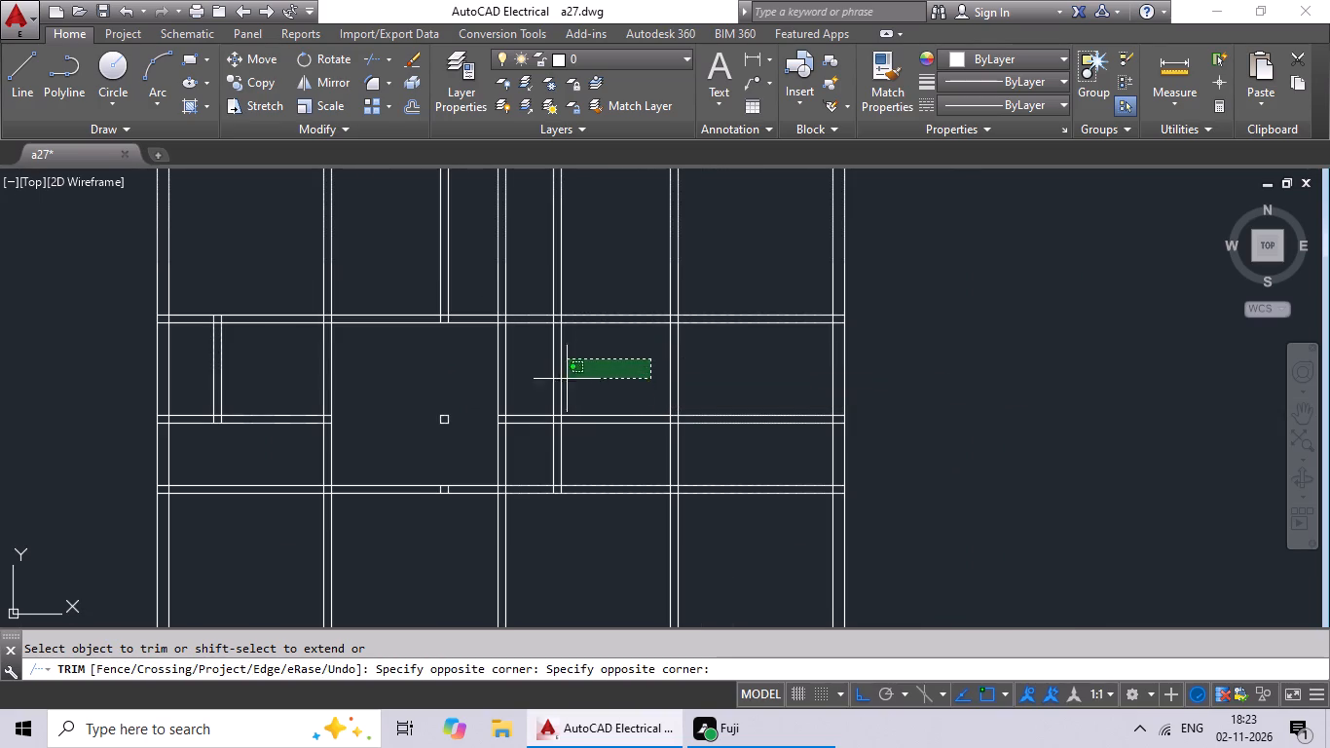
{"action": "left_click_drag", "start_coordinate": [565, 380], "coordinate": [573, 460]}
{"action": "left_click_drag", "start_coordinate": [609, 354], "coordinate": [552, 342]}
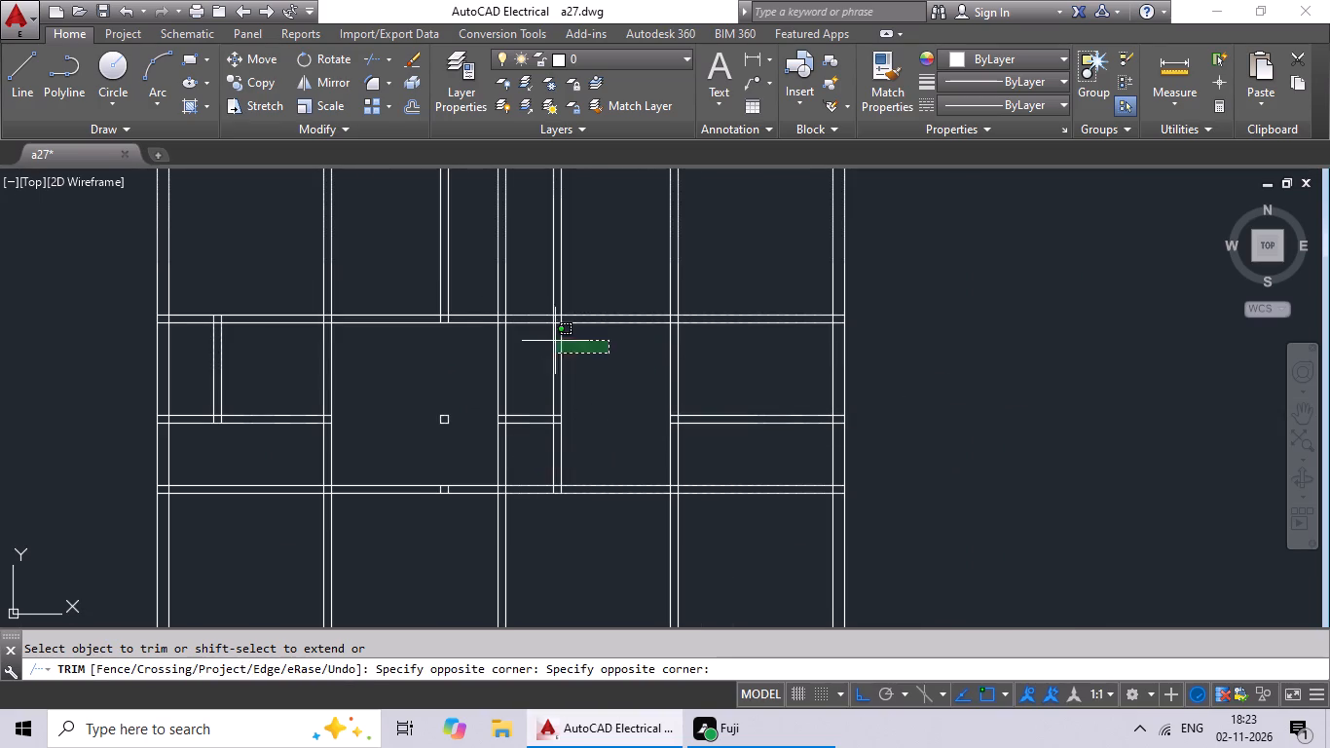
{"action": "left_click_drag", "start_coordinate": [552, 342], "coordinate": [516, 457]}
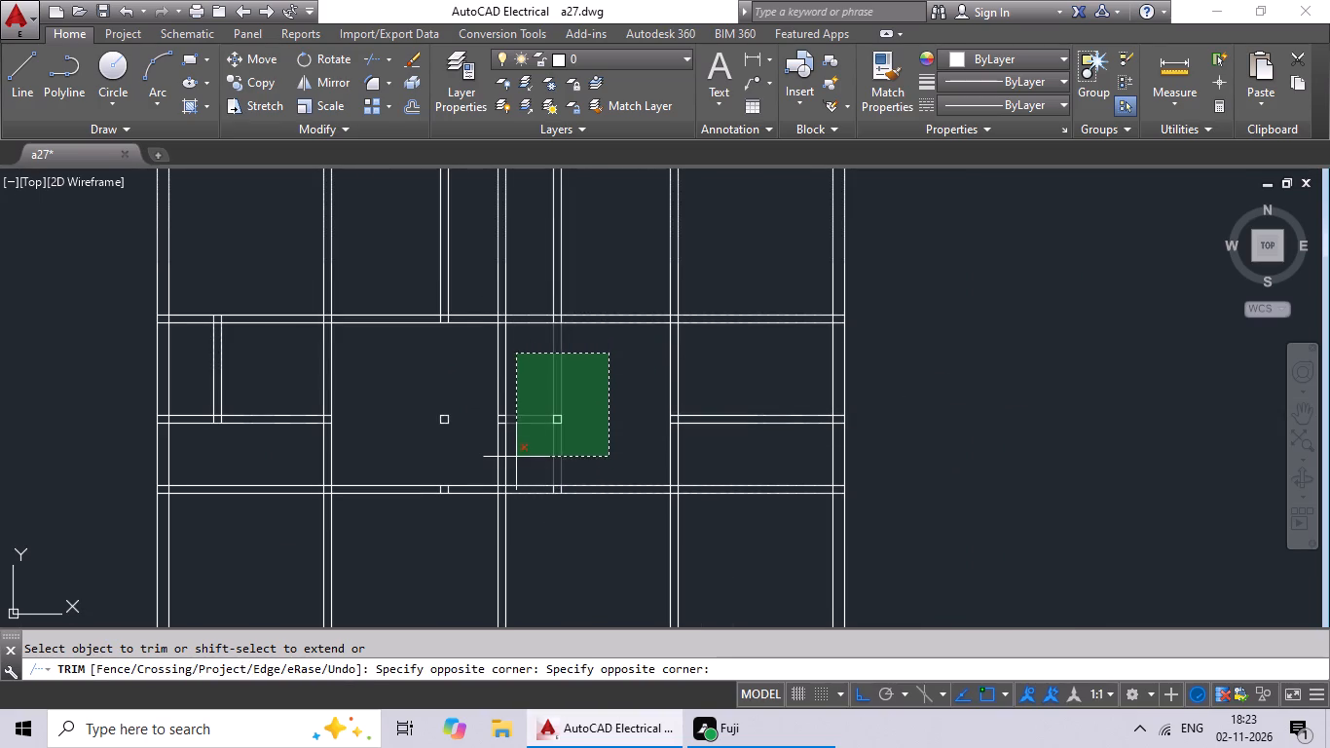
{"action": "left_click_drag", "start_coordinate": [516, 457], "coordinate": [517, 457]}
{"action": "key", "text": "Escape"}
{"action": "key", "text": "Escape"}
Erase the leftover small squares at the trimmed crossings and the short line stubs inside the partitions.
{"action": "left_click_drag", "start_coordinate": [586, 374], "coordinate": [534, 435]}
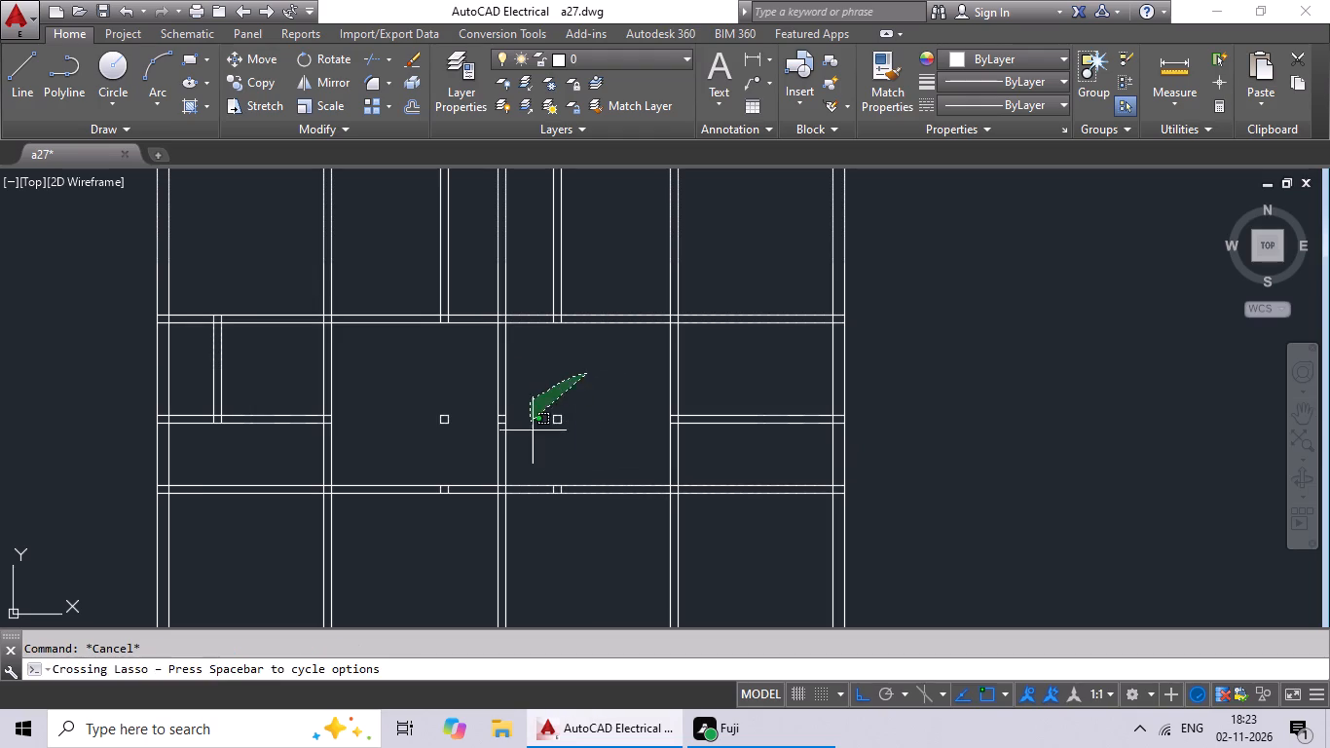
{"action": "left_click_drag", "start_coordinate": [534, 435], "coordinate": [570, 448]}
{"action": "scroll", "coordinate": [441, 406], "scroll_direction": "up", "scroll_amount": 2}
{"action": "left_click_drag", "start_coordinate": [493, 386], "coordinate": [500, 496]}
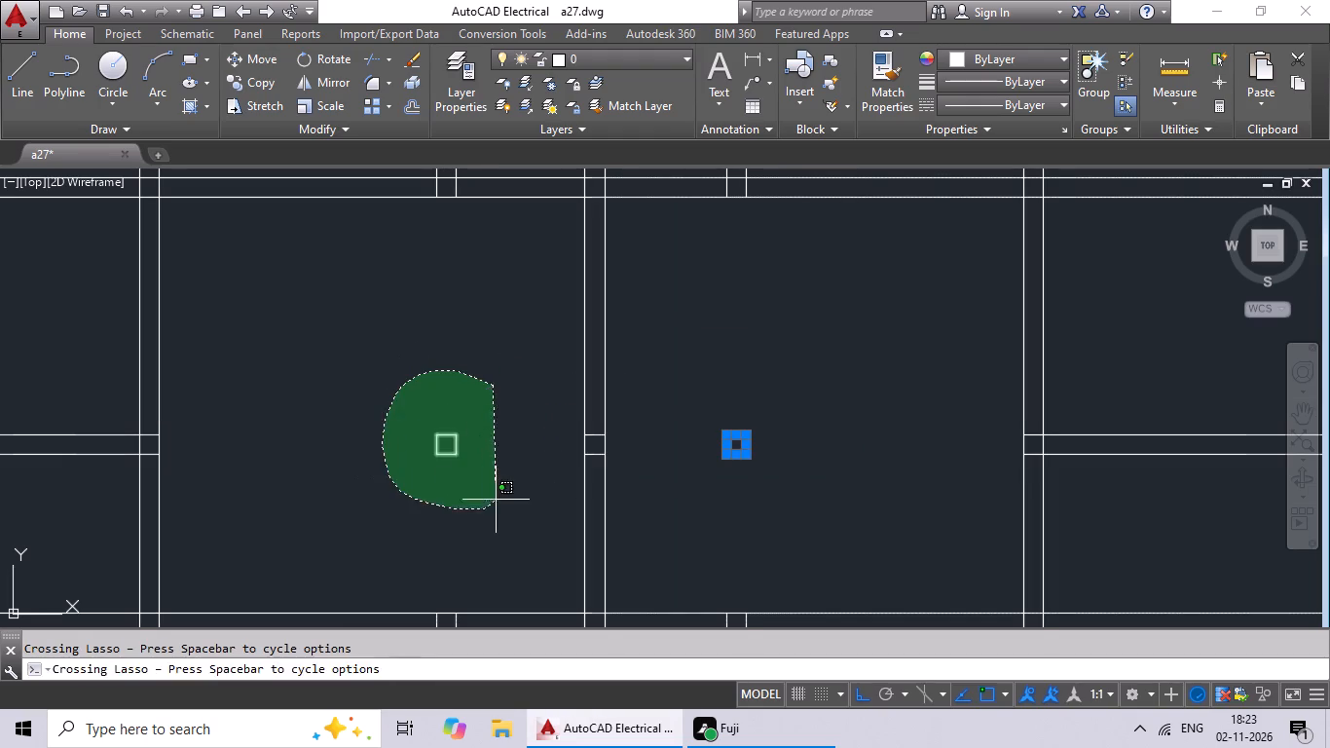
{"action": "left_click_drag", "start_coordinate": [500, 496], "coordinate": [504, 493]}
{"action": "scroll", "coordinate": [622, 448], "scroll_direction": "up", "scroll_amount": 4}
{"action": "left_click_drag", "start_coordinate": [449, 347], "coordinate": [415, 564]}
{"action": "left_click", "coordinate": [443, 547]}
{"action": "scroll", "coordinate": [622, 449], "scroll_direction": "down", "scroll_amount": 3}
{"action": "middle_click_drag", "start_coordinate": [622, 449], "coordinate": [625, 334]}
{"action": "scroll", "coordinate": [657, 443], "scroll_direction": "down", "scroll_amount": 1}
{"action": "middle_click_drag", "start_coordinate": [657, 421], "coordinate": [639, 337]}
{"action": "scroll", "coordinate": [737, 476], "scroll_direction": "up", "scroll_amount": 5}
{"action": "left_click_drag", "start_coordinate": [669, 401], "coordinate": [531, 419]}
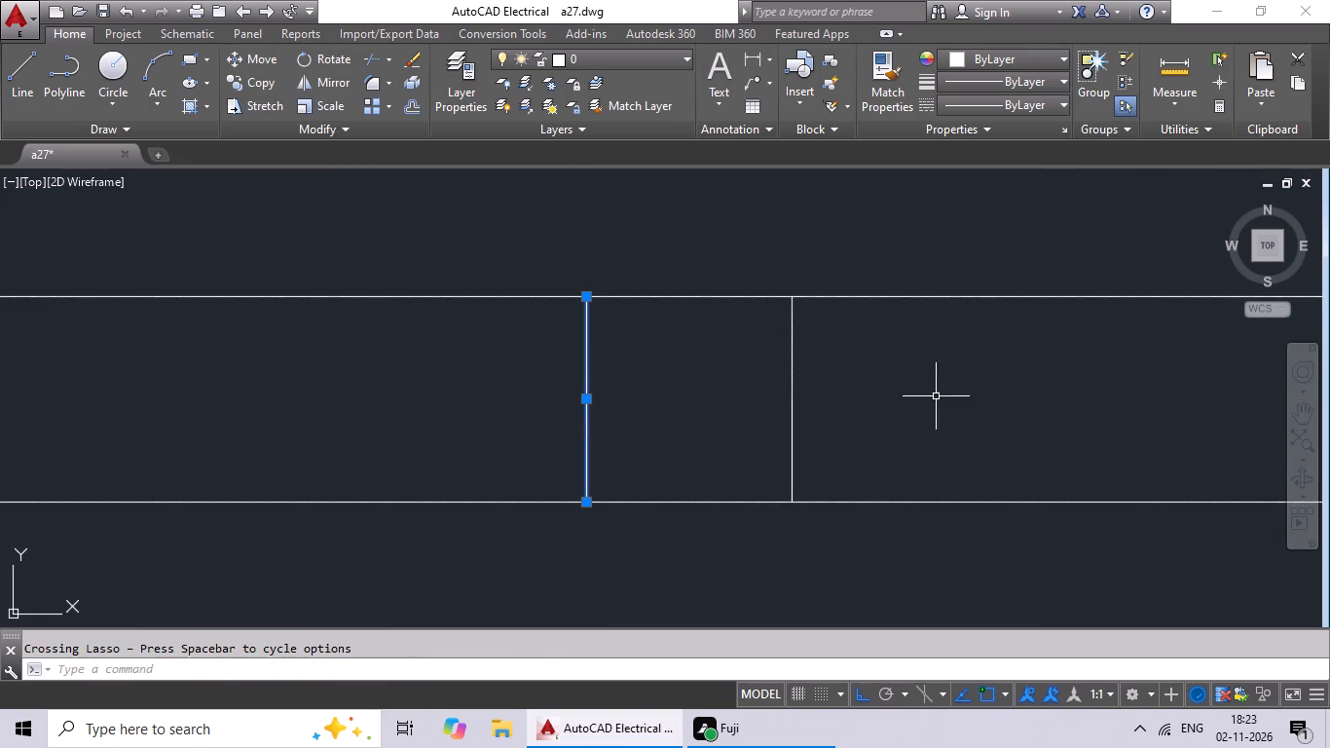
{"action": "left_click_drag", "start_coordinate": [904, 395], "coordinate": [613, 410]}
{"action": "left_click", "coordinate": [613, 411]}
{"action": "scroll", "coordinate": [732, 409], "scroll_direction": "down", "scroll_amount": 3}
{"action": "middle_click_drag", "start_coordinate": [553, 419], "coordinate": [979, 413]}
{"action": "scroll", "coordinate": [376, 386], "scroll_direction": "up", "scroll_amount": 2}
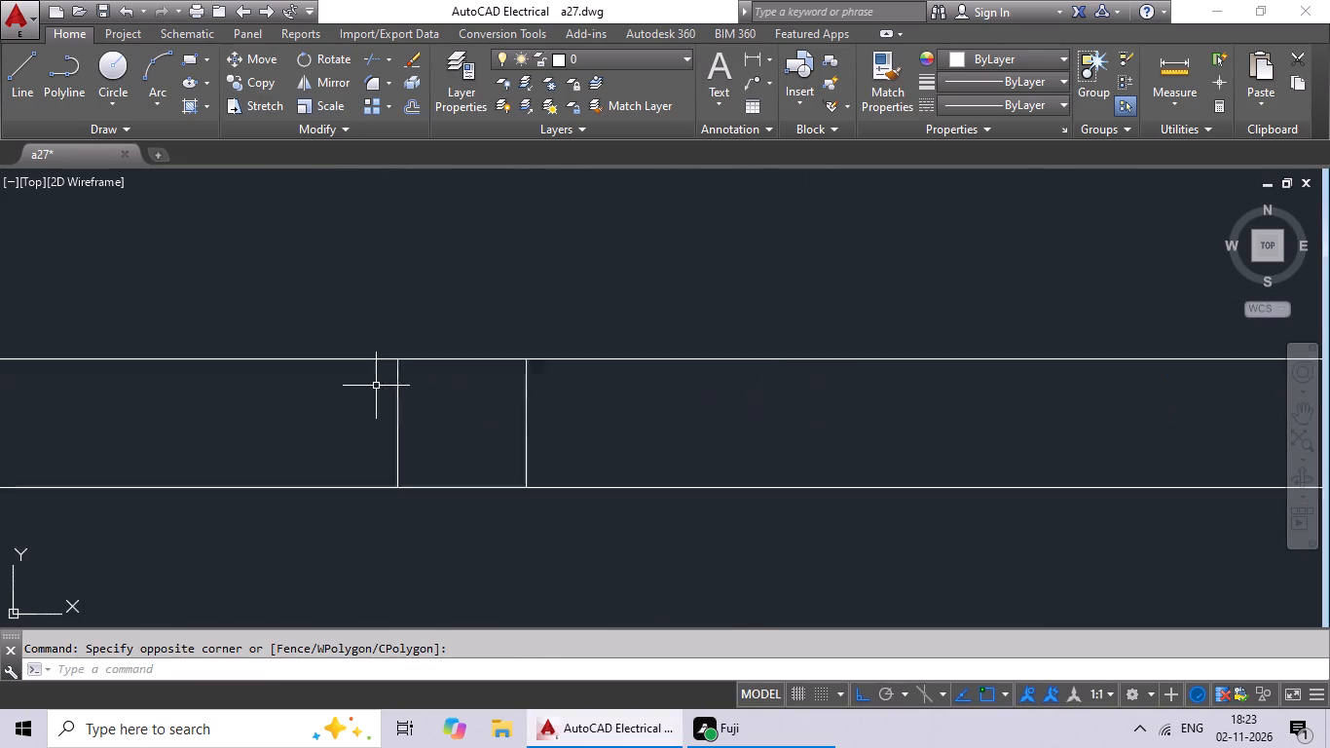
{"action": "scroll", "coordinate": [376, 386], "scroll_direction": "up", "scroll_amount": 2}
{"action": "left_click_drag", "start_coordinate": [843, 419], "coordinate": [276, 504]}
{"action": "key", "text": "Delete"}
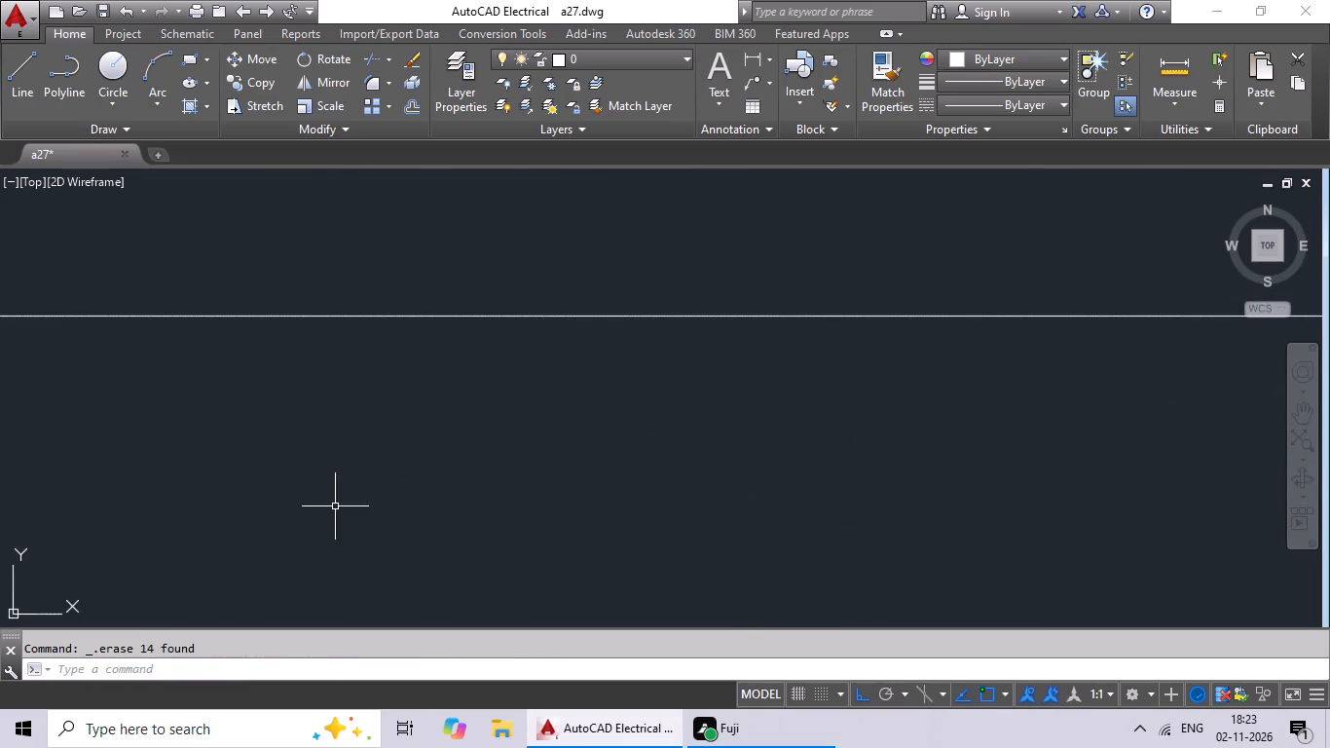
Inspect the trimmed partitions around the central bays in the lower half of the plan.
{"action": "scroll", "coordinate": [412, 500], "scroll_direction": "down", "scroll_amount": 9}
{"action": "middle_click_drag", "start_coordinate": [524, 430], "coordinate": [552, 369]}
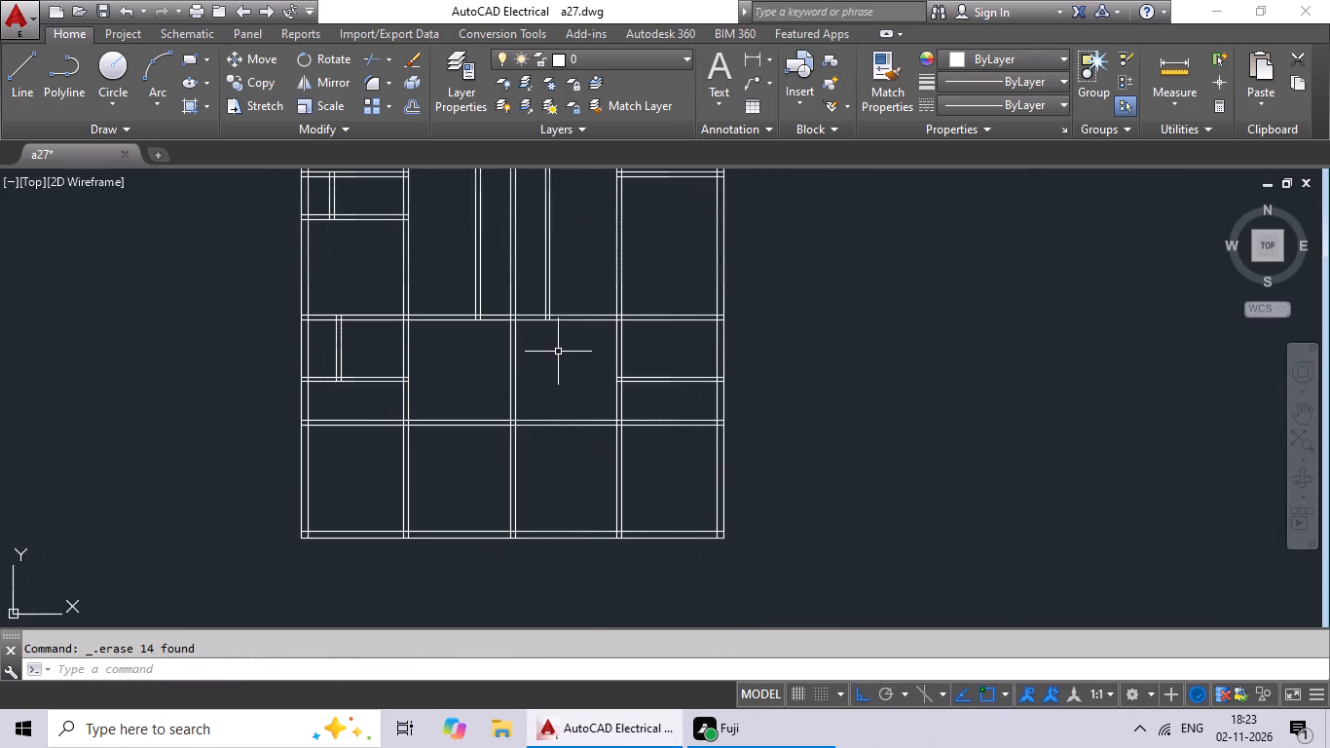
{"action": "middle_click_drag", "start_coordinate": [563, 349], "coordinate": [532, 376]}
{"action": "scroll", "coordinate": [511, 388], "scroll_direction": "up", "scroll_amount": 3}
{"action": "scroll", "coordinate": [518, 385], "scroll_direction": "down", "scroll_amount": 4}
{"action": "middle_click_drag", "start_coordinate": [537, 429], "coordinate": [532, 455]}
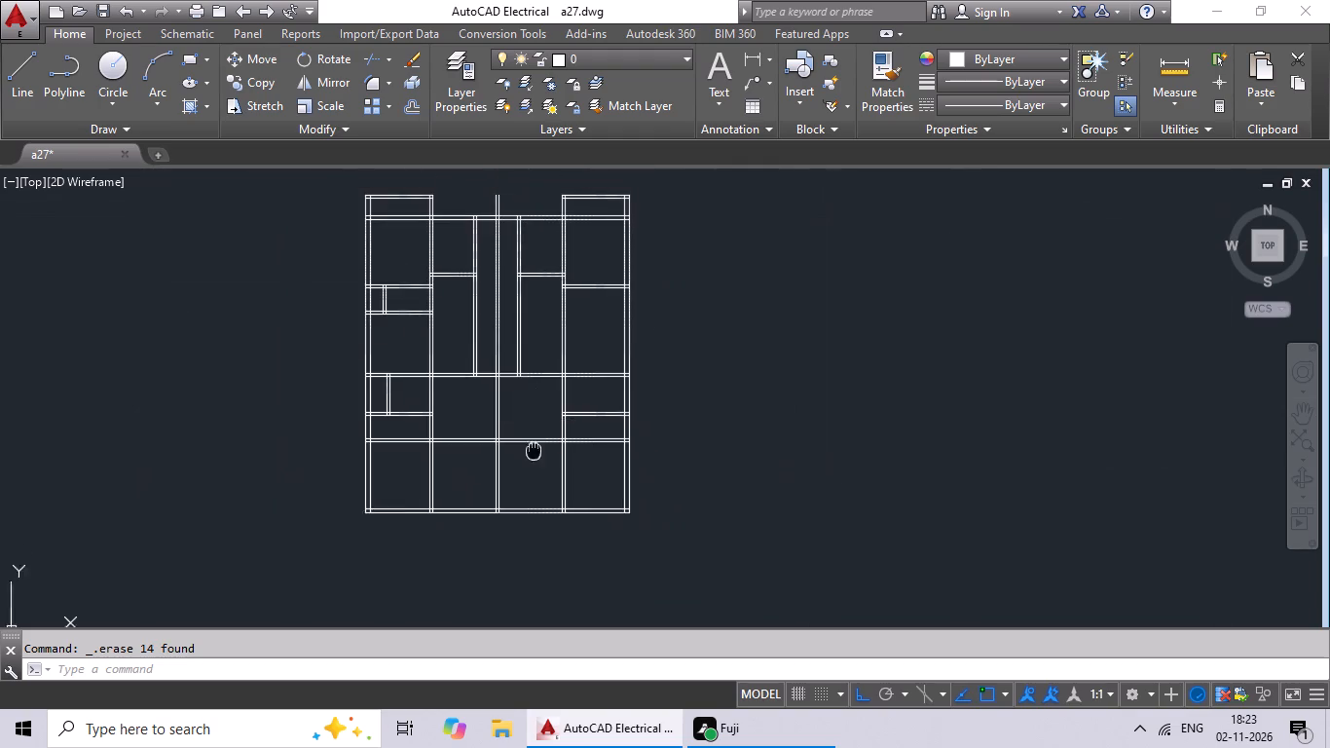
{"action": "middle_click_drag", "start_coordinate": [532, 455], "coordinate": [517, 506]}
{"action": "scroll", "coordinate": [536, 515], "scroll_direction": "up", "scroll_amount": 1}
{"action": "scroll", "coordinate": [540, 502], "scroll_direction": "down", "scroll_amount": 1}
{"action": "scroll", "coordinate": [509, 466], "scroll_direction": "up", "scroll_amount": 3}
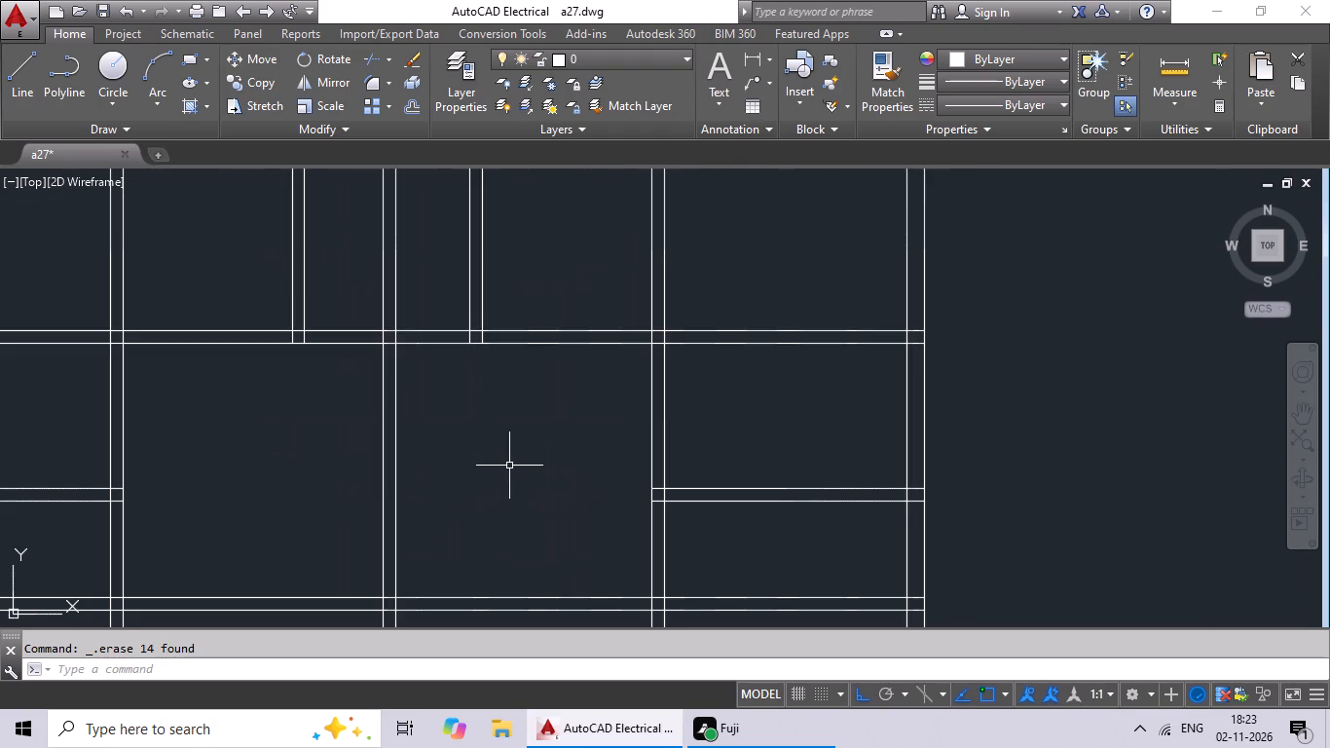
{"action": "middle_click_drag", "start_coordinate": [508, 467], "coordinate": [519, 416]}
{"action": "scroll", "coordinate": [523, 418], "scroll_direction": "down", "scroll_amount": 2}
{"action": "key", "text": "Escape"}
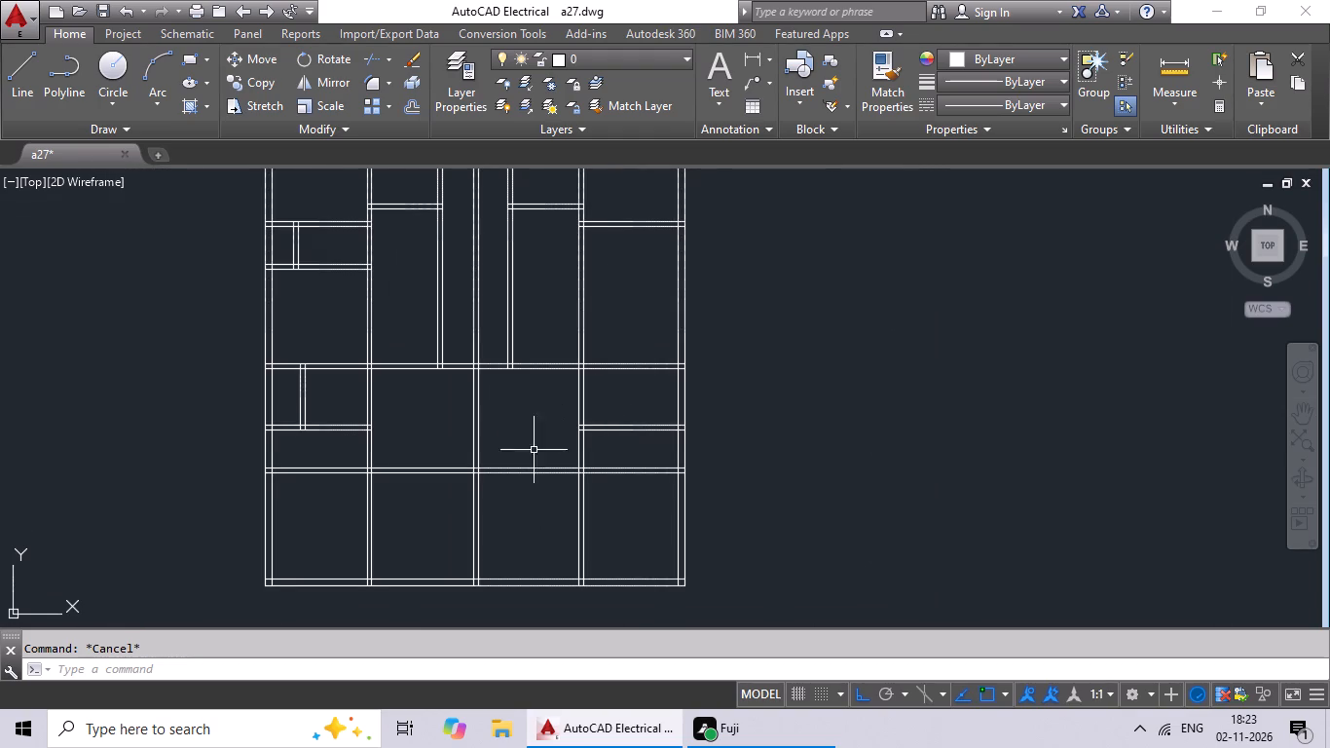
{"action": "key", "text": "Escape"}
{"action": "key", "text": "Escape"}
{"action": "key", "text": "Escape"}
{"action": "key", "text": "Escape"}
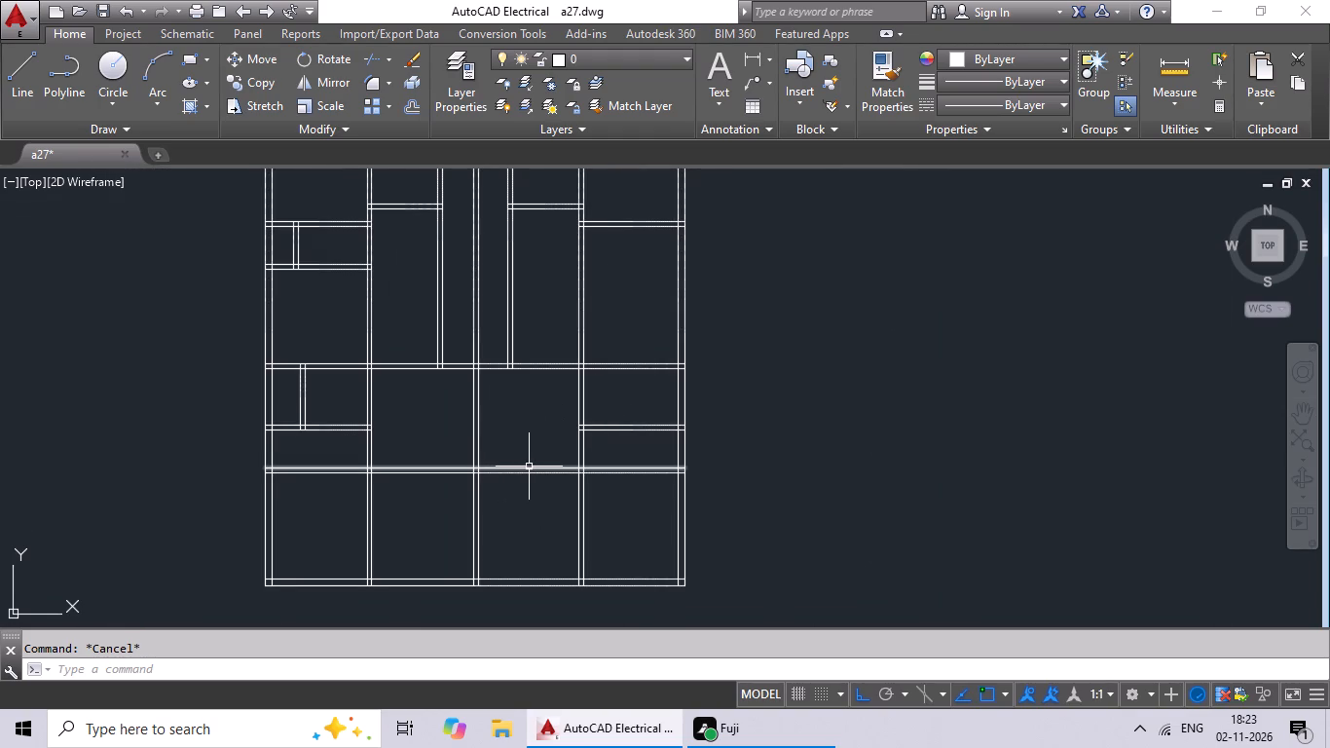
Offset the right line of the vertical partition nearest the right outer wall by 6'7" toward that wall.
{"action": "key", "text": "o"}
{"action": "key", "text": "Return"}
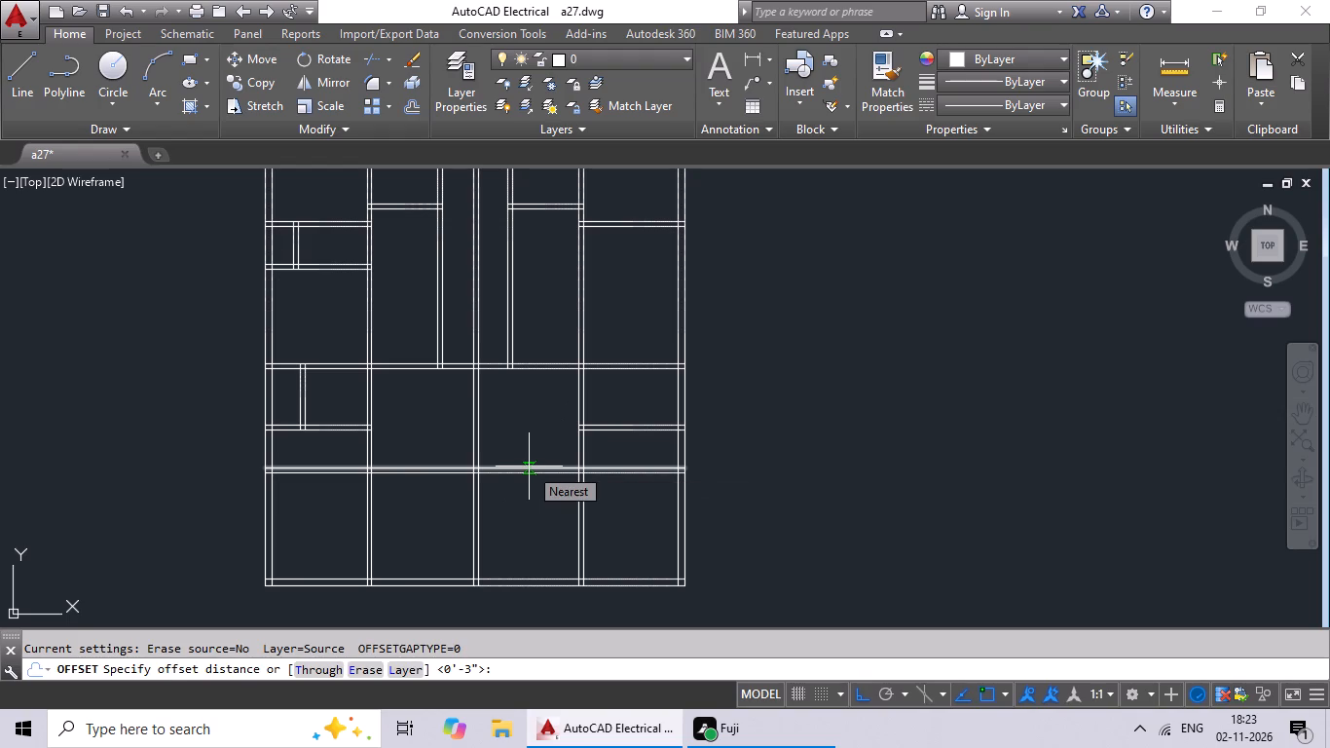
{"action": "key", "text": "6"}
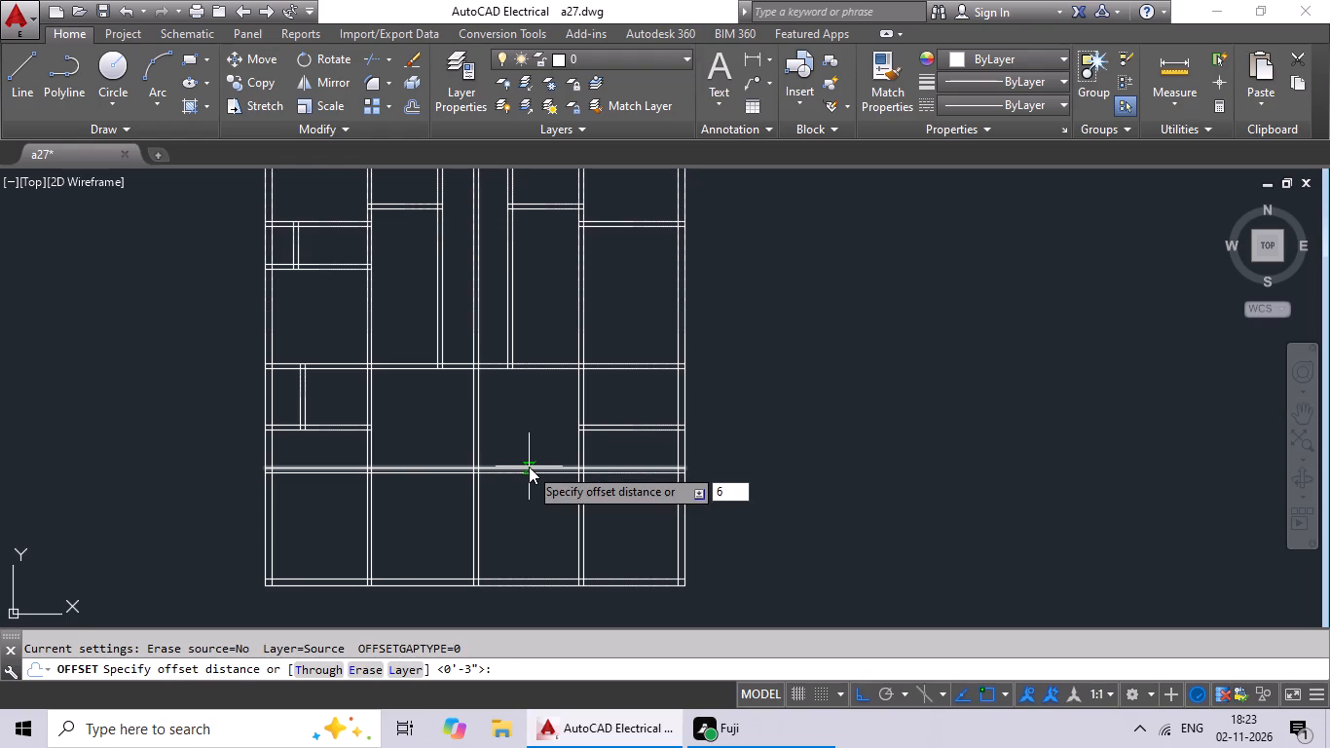
{"action": "key", "text": "apostrophe"}
{"action": "type", "text": "7\""}
{"action": "key", "text": "Return"}
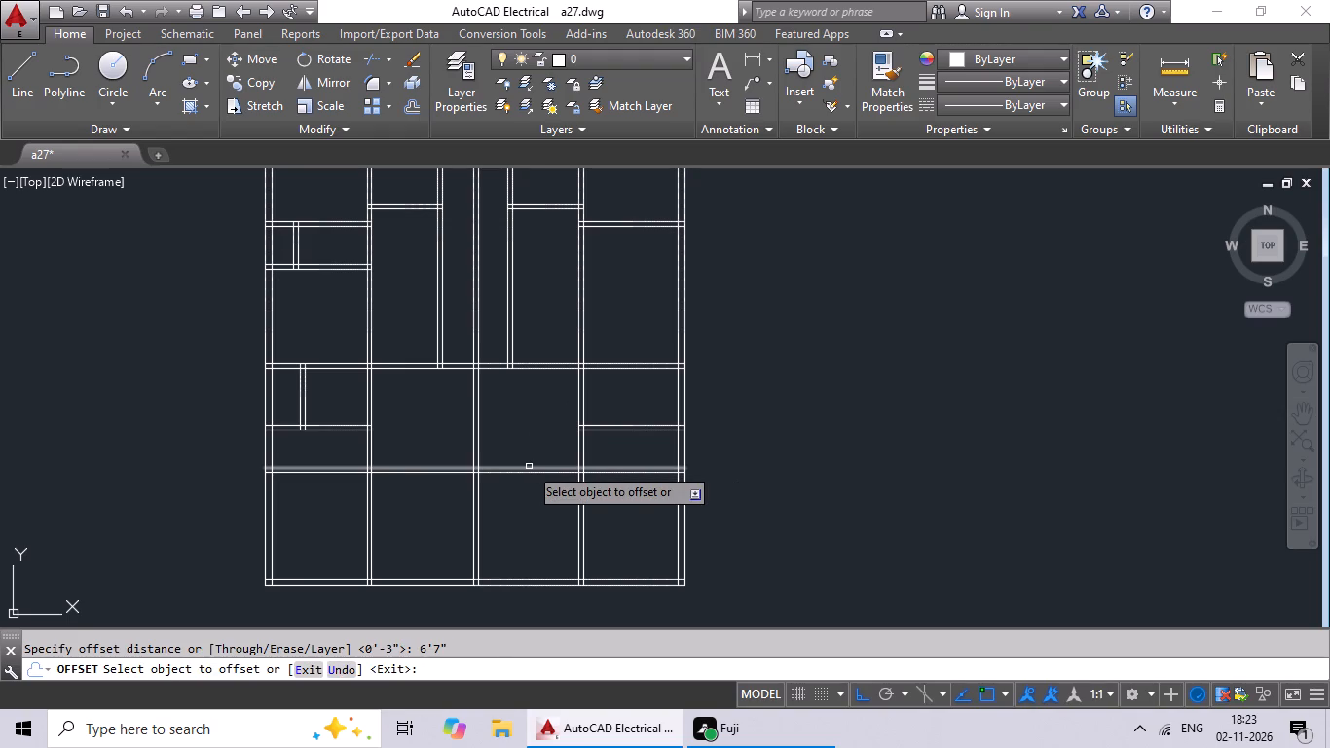
{"action": "left_click", "coordinate": [582, 391]}
{"action": "left_click", "coordinate": [602, 387]}
{"action": "key", "text": "Escape"}
{"action": "key", "text": "Escape"}
{"action": "key", "text": "Escape"}
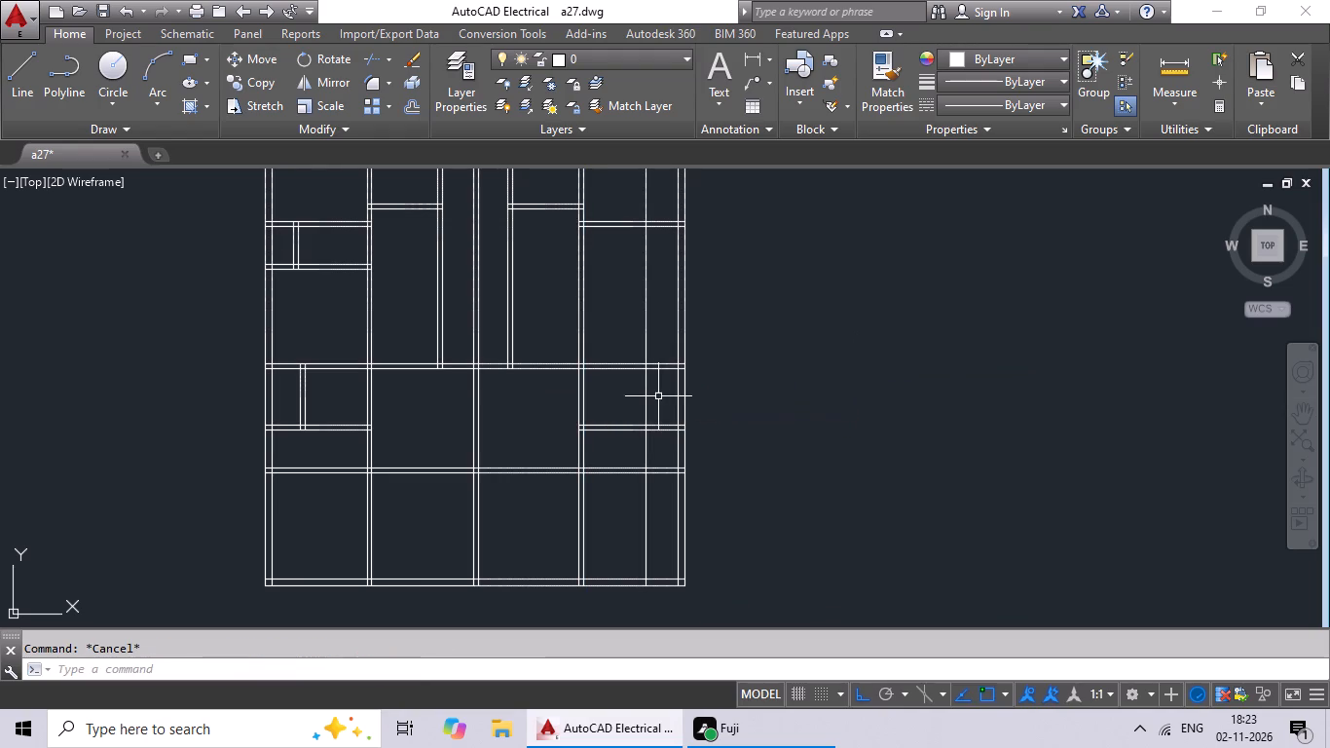
Offset the new vertical line in the outermost bay by 6" toward the right outer wall to form a partition.
{"action": "key", "text": "o"}
{"action": "key", "text": "Return"}
{"action": "type", "text": "6\""}
{"action": "key", "text": "Return"}
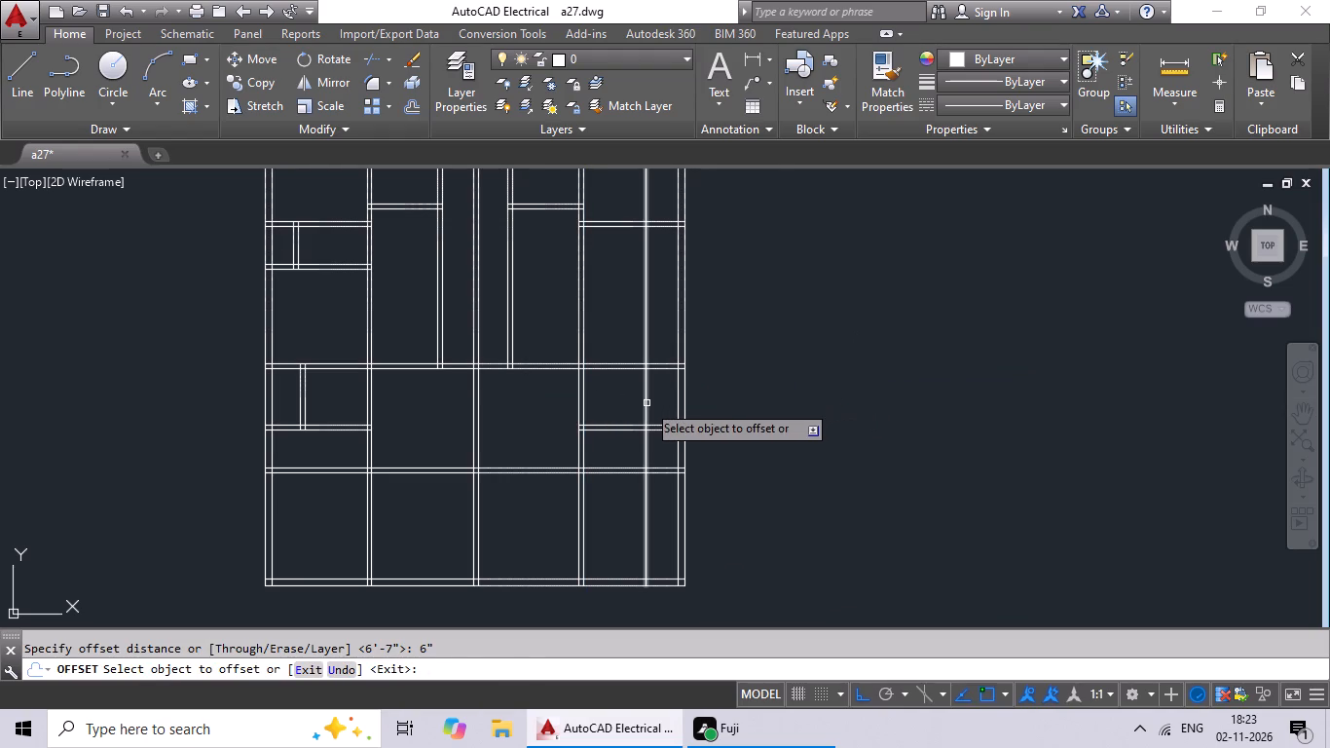
{"action": "left_click", "coordinate": [647, 403]}
{"action": "left_click", "coordinate": [660, 392]}
{"action": "key", "text": "Escape"}
{"action": "key", "text": "Escape"}
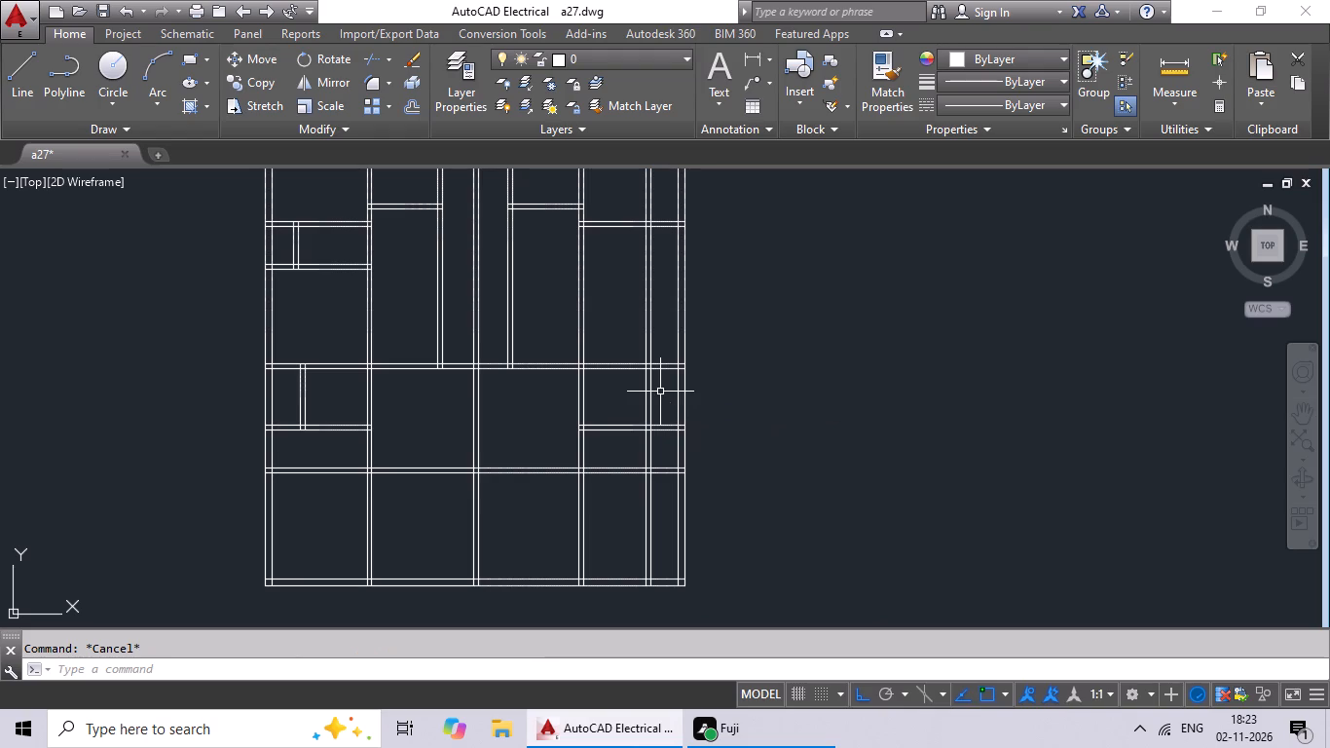
Trim both lines of the new vertical partition below the lower-right small room, down through the bottom wall.
{"action": "type", "text": "tr"}
{"action": "key", "text": "space"}
{"action": "key", "text": "space"}
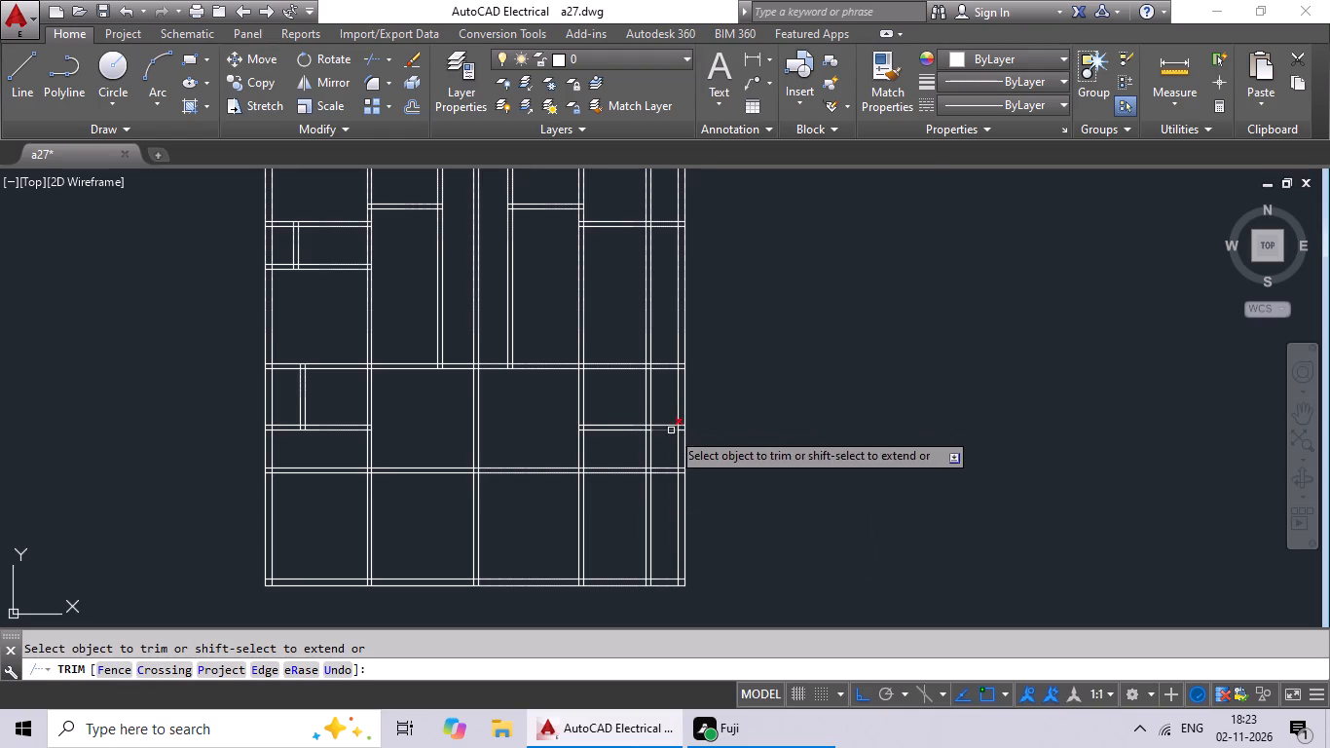
{"action": "scroll", "coordinate": [652, 509], "scroll_direction": "up", "scroll_amount": 4}
{"action": "left_click_drag", "start_coordinate": [718, 435], "coordinate": [581, 568]}
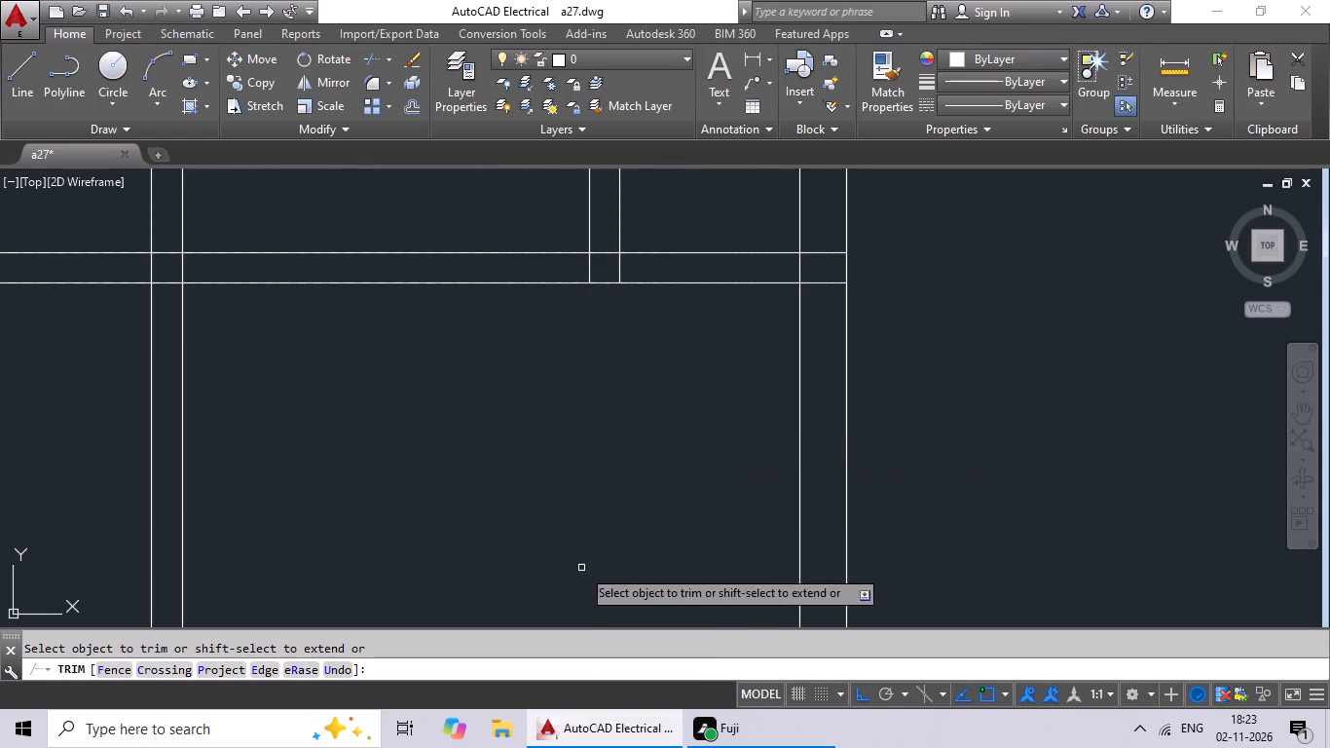
{"action": "scroll", "coordinate": [636, 522], "scroll_direction": "down", "scroll_amount": 3}
{"action": "middle_click_drag", "start_coordinate": [629, 535], "coordinate": [605, 575]}
{"action": "middle_click", "coordinate": [605, 575]}
{"action": "scroll", "coordinate": [613, 480], "scroll_direction": "up", "scroll_amount": 4}
{"action": "left_click_drag", "start_coordinate": [646, 415], "coordinate": [581, 434]}
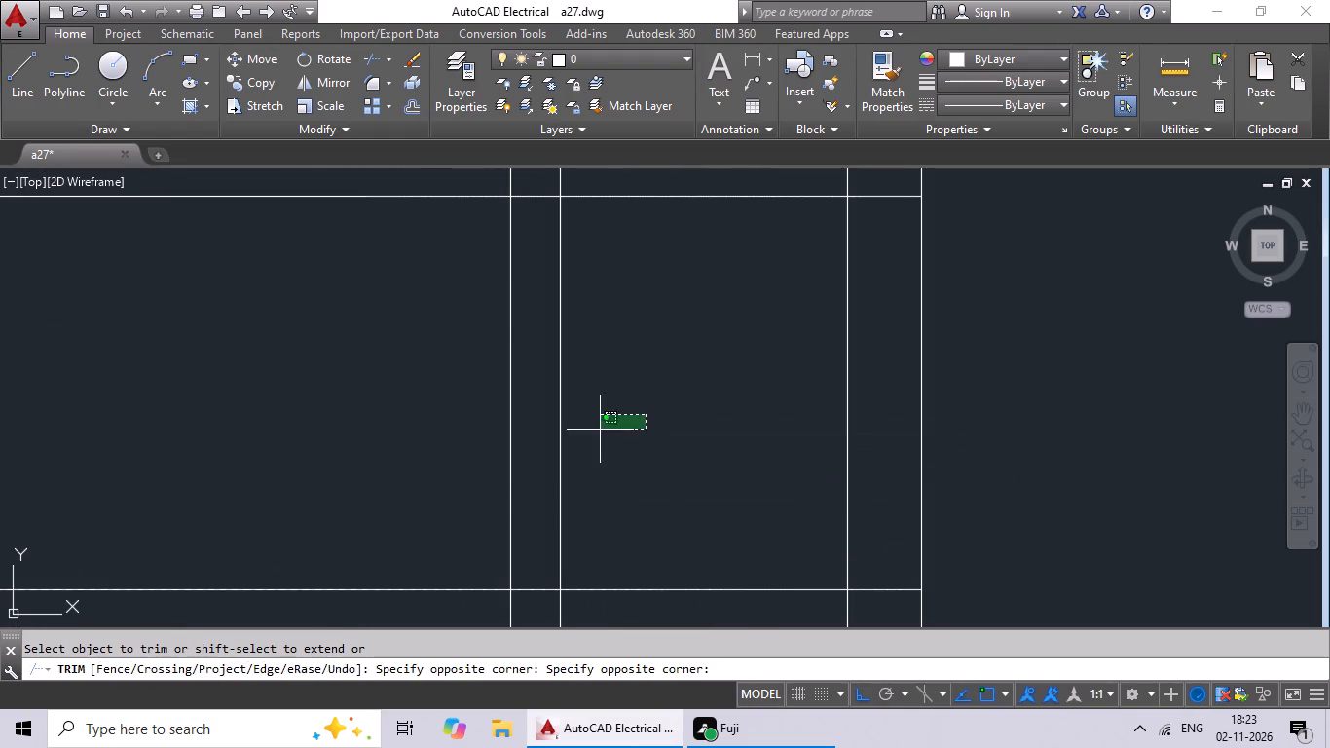
{"action": "left_click_drag", "start_coordinate": [581, 434], "coordinate": [426, 511]}
{"action": "left_click_drag", "start_coordinate": [426, 511], "coordinate": [445, 508]}
{"action": "scroll", "coordinate": [547, 467], "scroll_direction": "down", "scroll_amount": 5}
{"action": "middle_click_drag", "start_coordinate": [553, 468], "coordinate": [562, 379]}
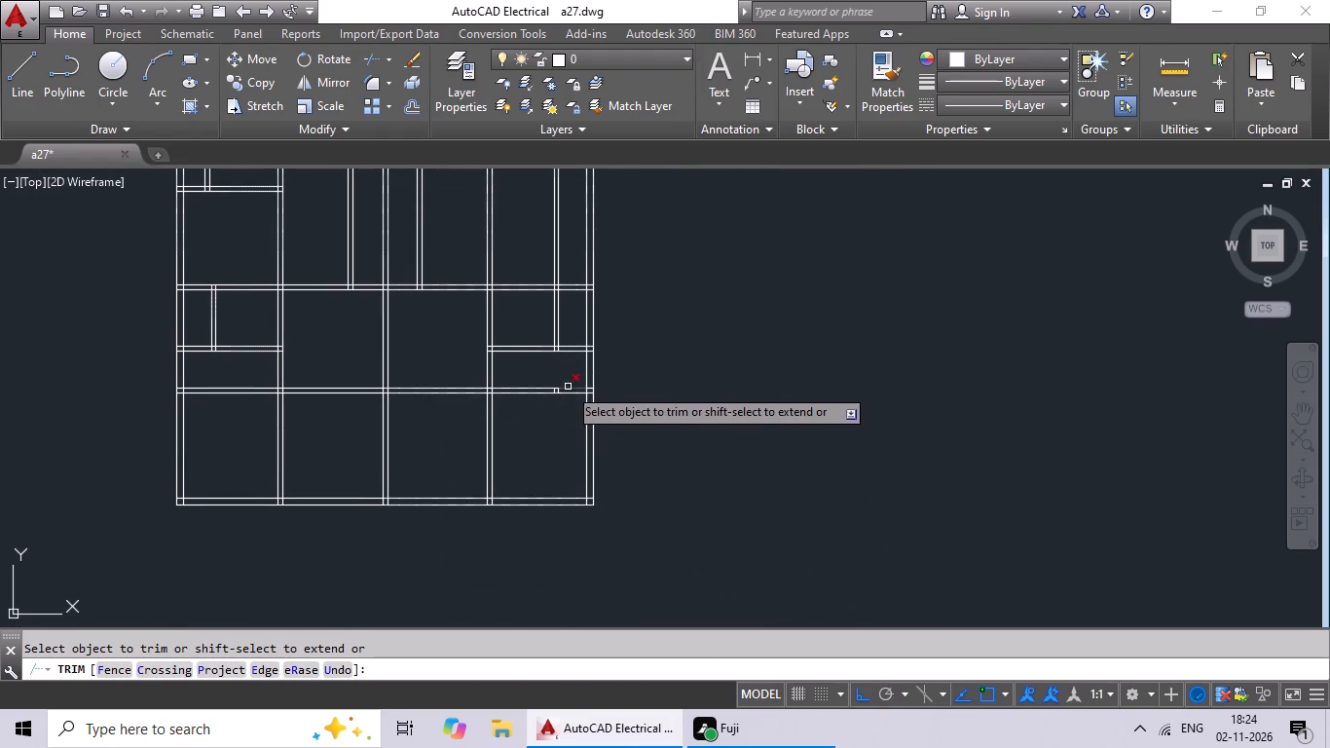
Erase the two short line stubs left inside the lower full-width partition below the small room.
{"action": "scroll", "coordinate": [568, 387], "scroll_direction": "up", "scroll_amount": 4}
{"action": "key", "text": "Escape"}
{"action": "scroll", "coordinate": [518, 414], "scroll_direction": "up", "scroll_amount": 4}
{"action": "middle_click_drag", "start_coordinate": [525, 392], "coordinate": [654, 380]}
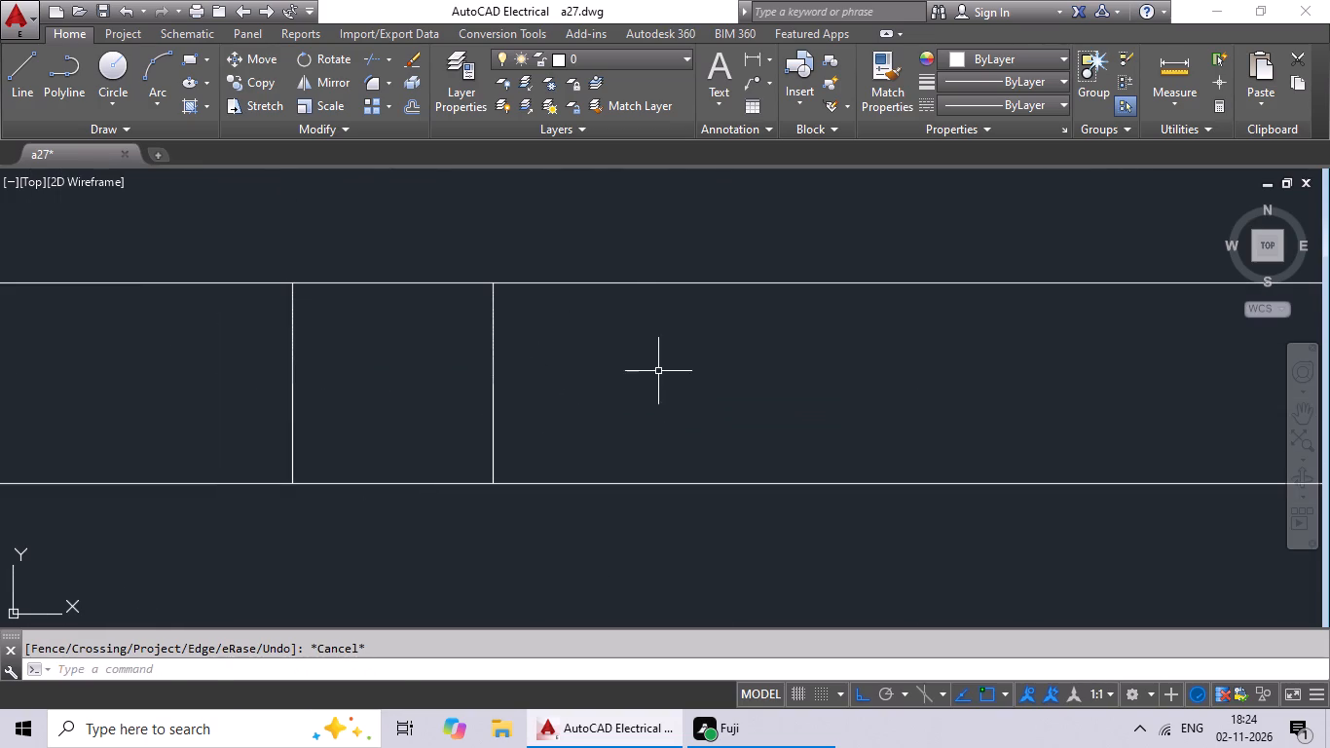
{"action": "left_click_drag", "start_coordinate": [647, 362], "coordinate": [166, 404]}
{"action": "left_click", "coordinate": [166, 404]}
{"action": "key", "text": "Delete"}
{"action": "scroll", "coordinate": [256, 432], "scroll_direction": "down", "scroll_amount": 5}
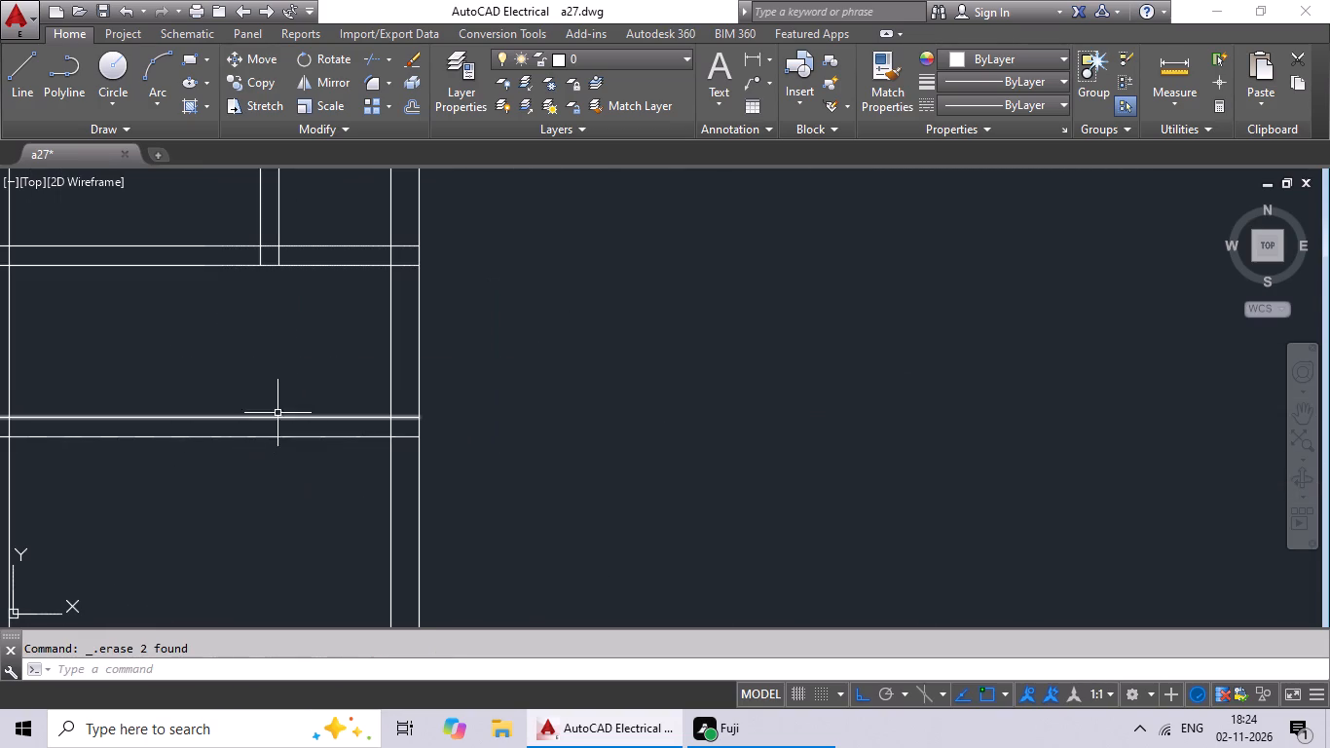
Trim the new partition's two lines in the strip between the plan's topmost right wall and the 9" wall below it.
{"action": "middle_click_drag", "start_coordinate": [264, 366], "coordinate": [355, 476]}
{"action": "middle_click_drag", "start_coordinate": [351, 464], "coordinate": [456, 526]}
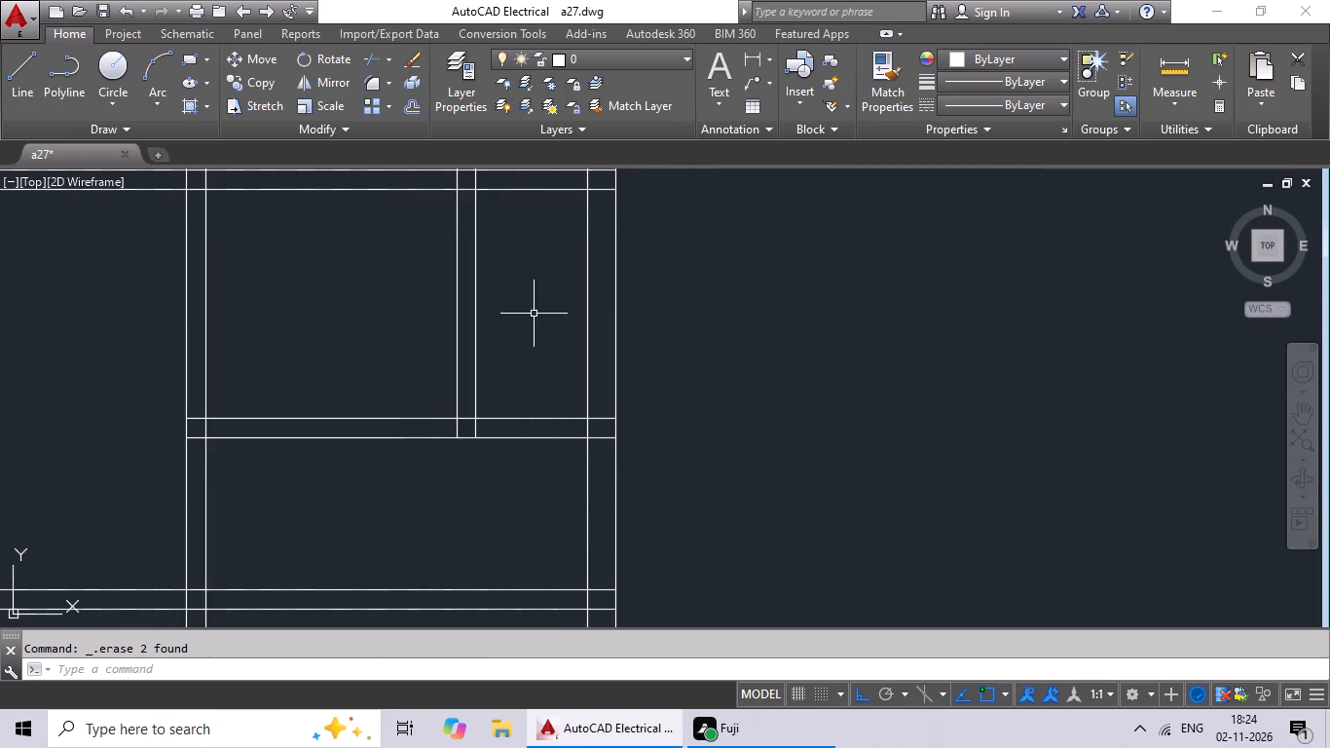
{"action": "middle_click_drag", "start_coordinate": [534, 314], "coordinate": [521, 467]}
{"action": "scroll", "coordinate": [511, 465], "scroll_direction": "down", "scroll_amount": 3}
{"action": "middle_click_drag", "start_coordinate": [511, 463], "coordinate": [523, 429]}
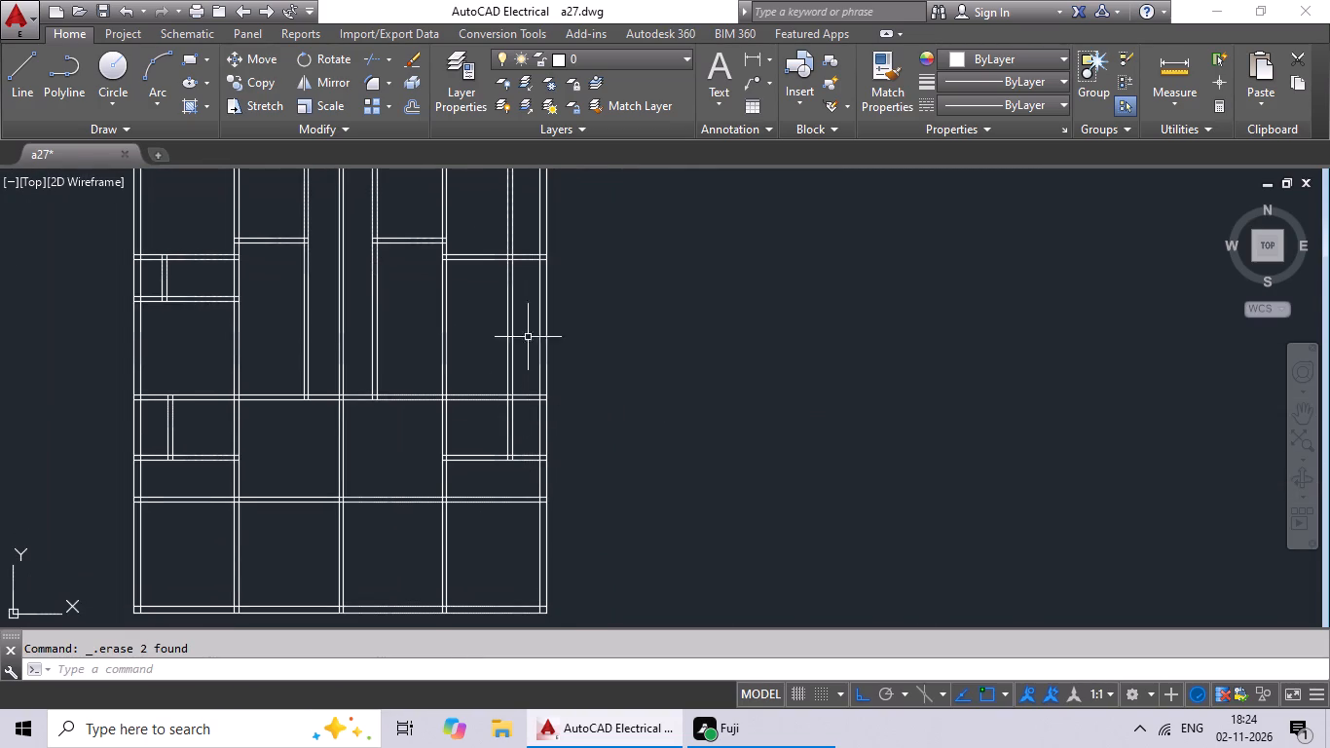
{"action": "middle_click_drag", "start_coordinate": [531, 313], "coordinate": [505, 466]}
{"action": "scroll", "coordinate": [486, 281], "scroll_direction": "up", "scroll_amount": 5}
{"action": "key", "text": "Escape"}
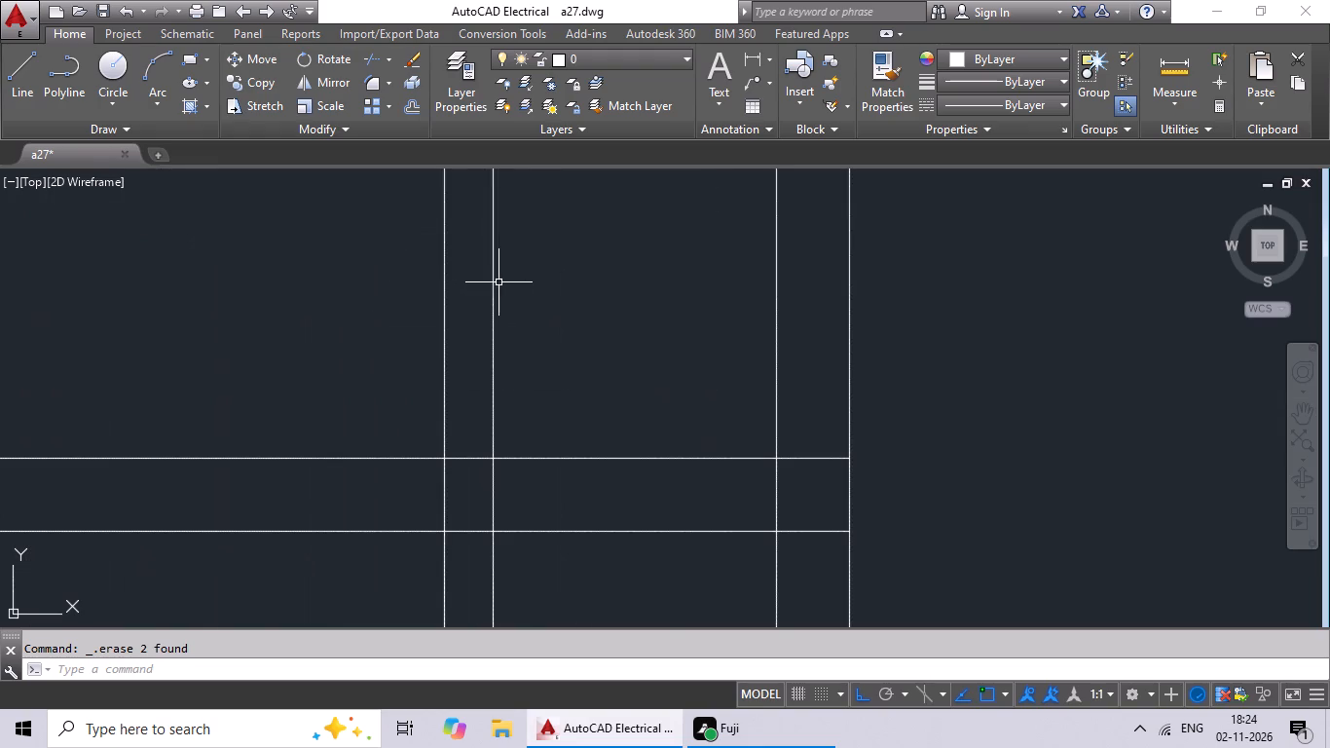
{"action": "key", "text": "Escape"}
{"action": "key", "text": "Escape"}
{"action": "key", "text": "t"}
{"action": "key", "text": "r"}
{"action": "key", "text": "space"}
{"action": "key", "text": "space"}
{"action": "scroll", "coordinate": [543, 302], "scroll_direction": "down", "scroll_amount": 4}
{"action": "middle_click_drag", "start_coordinate": [543, 301], "coordinate": [504, 393]}
{"action": "scroll", "coordinate": [505, 391], "scroll_direction": "up", "scroll_amount": 4}
{"action": "left_click_drag", "start_coordinate": [544, 333], "coordinate": [330, 490]}
{"action": "left_click_drag", "start_coordinate": [330, 490], "coordinate": [339, 482]}
{"action": "scroll", "coordinate": [430, 421], "scroll_direction": "down", "scroll_amount": 3}
{"action": "middle_click_drag", "start_coordinate": [433, 418], "coordinate": [427, 464]}
{"action": "key", "text": "Escape"}
{"action": "key", "text": "Escape"}
{"action": "scroll", "coordinate": [425, 419], "scroll_direction": "up", "scroll_amount": 5}
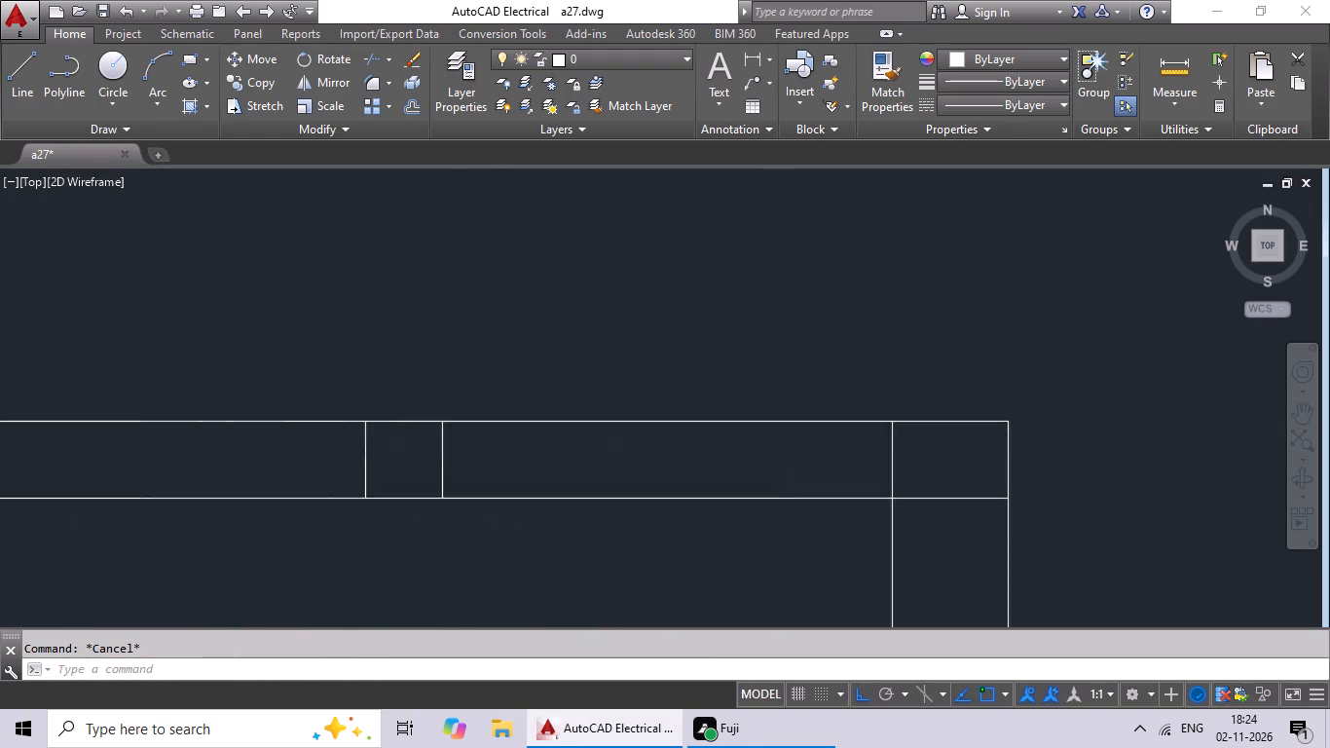
Erase the two short line stubs left inside the topmost right wall.
{"action": "middle_click_drag", "start_coordinate": [468, 470], "coordinate": [548, 383]}
{"action": "scroll", "coordinate": [546, 387], "scroll_direction": "up", "scroll_amount": 1}
{"action": "left_click_drag", "start_coordinate": [568, 380], "coordinate": [225, 452]}
{"action": "left_click", "coordinate": [225, 452]}
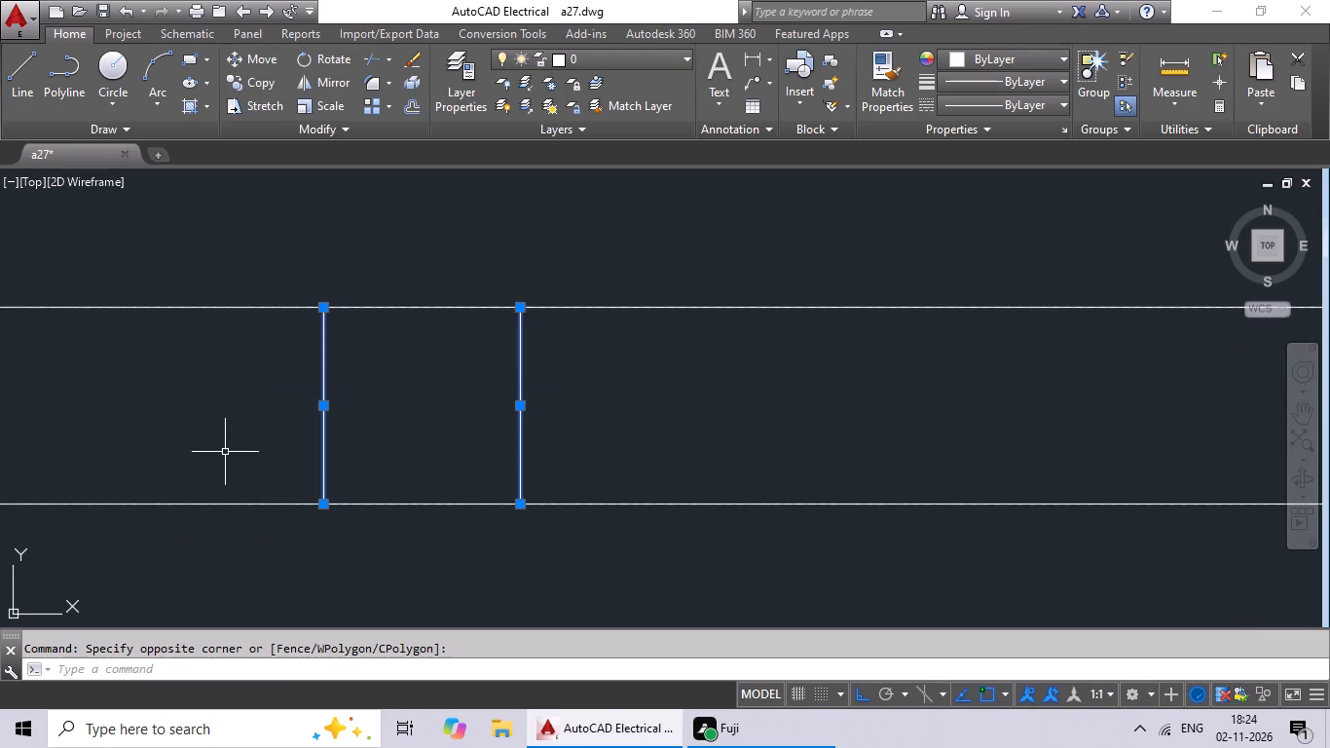
{"action": "key", "text": "Delete"}
{"action": "scroll", "coordinate": [339, 418], "scroll_direction": "down", "scroll_amount": 3}
{"action": "scroll", "coordinate": [399, 484], "scroll_direction": "down", "scroll_amount": 2}
{"action": "middle_click_drag", "start_coordinate": [399, 485], "coordinate": [399, 480]}
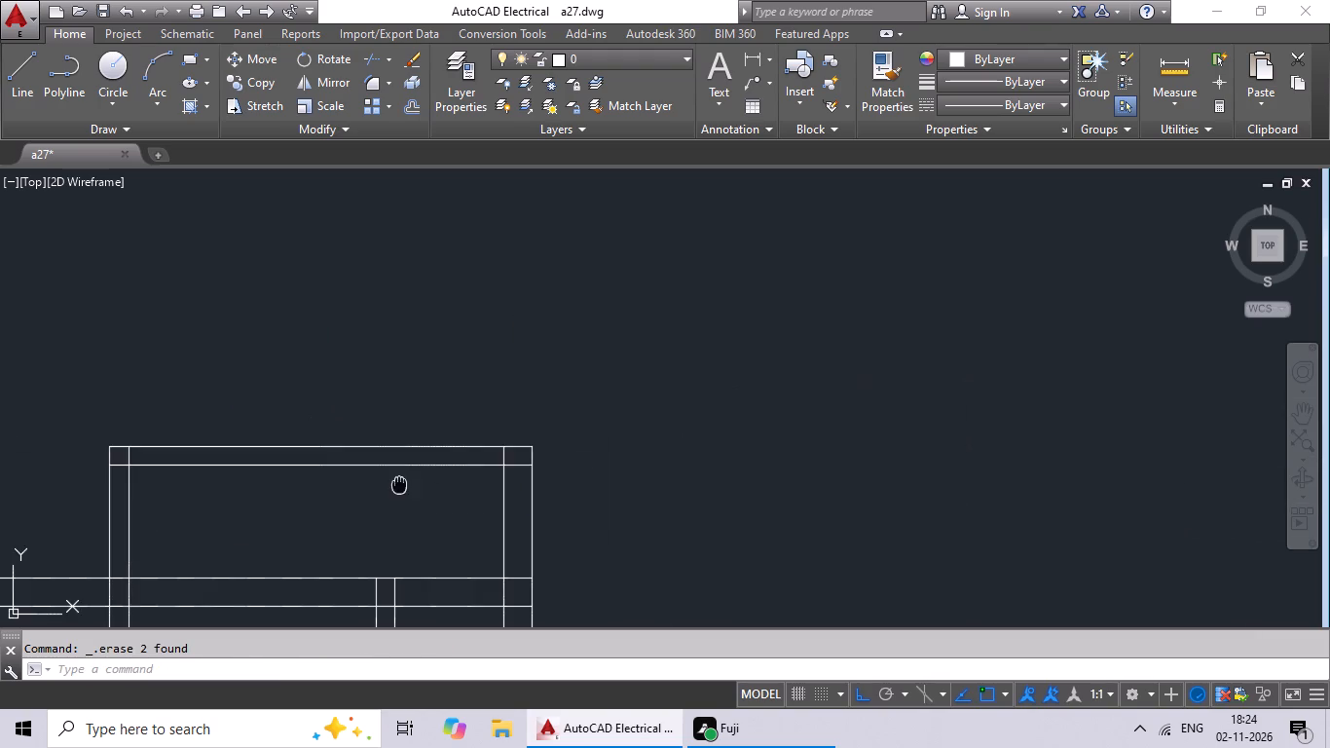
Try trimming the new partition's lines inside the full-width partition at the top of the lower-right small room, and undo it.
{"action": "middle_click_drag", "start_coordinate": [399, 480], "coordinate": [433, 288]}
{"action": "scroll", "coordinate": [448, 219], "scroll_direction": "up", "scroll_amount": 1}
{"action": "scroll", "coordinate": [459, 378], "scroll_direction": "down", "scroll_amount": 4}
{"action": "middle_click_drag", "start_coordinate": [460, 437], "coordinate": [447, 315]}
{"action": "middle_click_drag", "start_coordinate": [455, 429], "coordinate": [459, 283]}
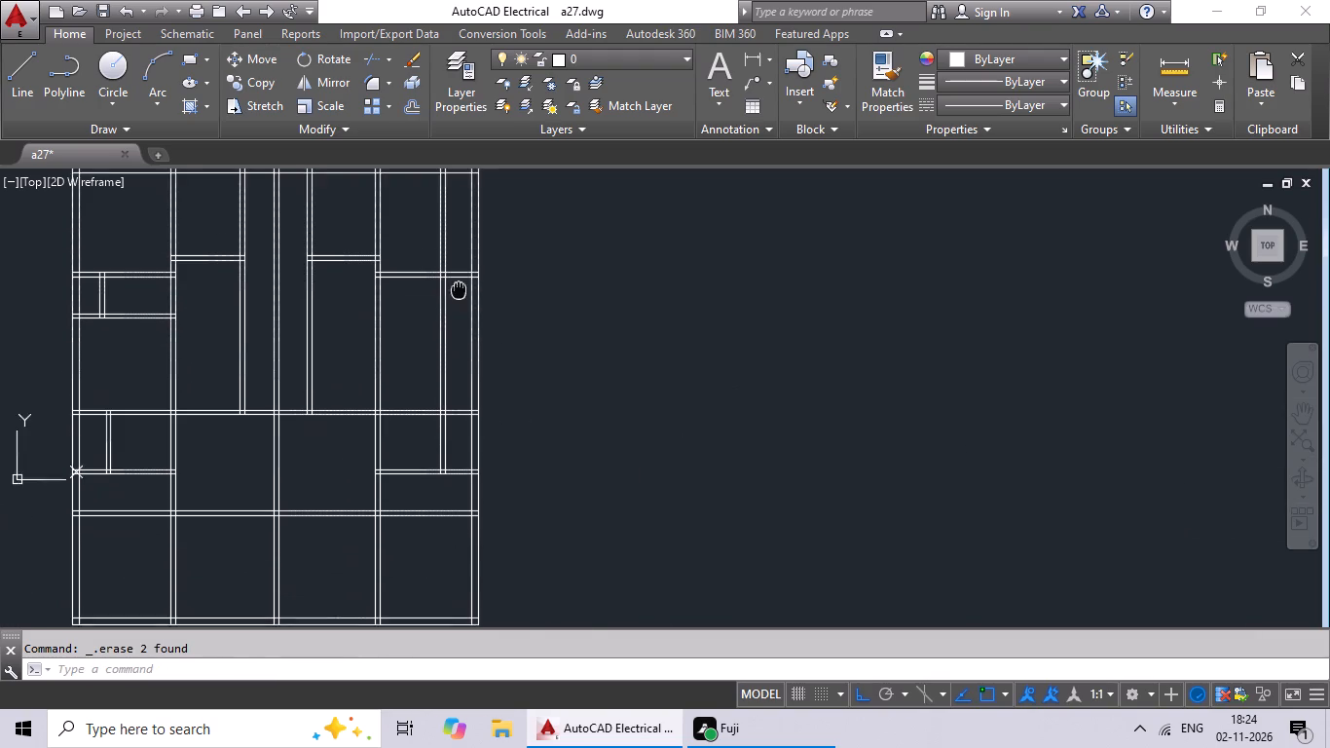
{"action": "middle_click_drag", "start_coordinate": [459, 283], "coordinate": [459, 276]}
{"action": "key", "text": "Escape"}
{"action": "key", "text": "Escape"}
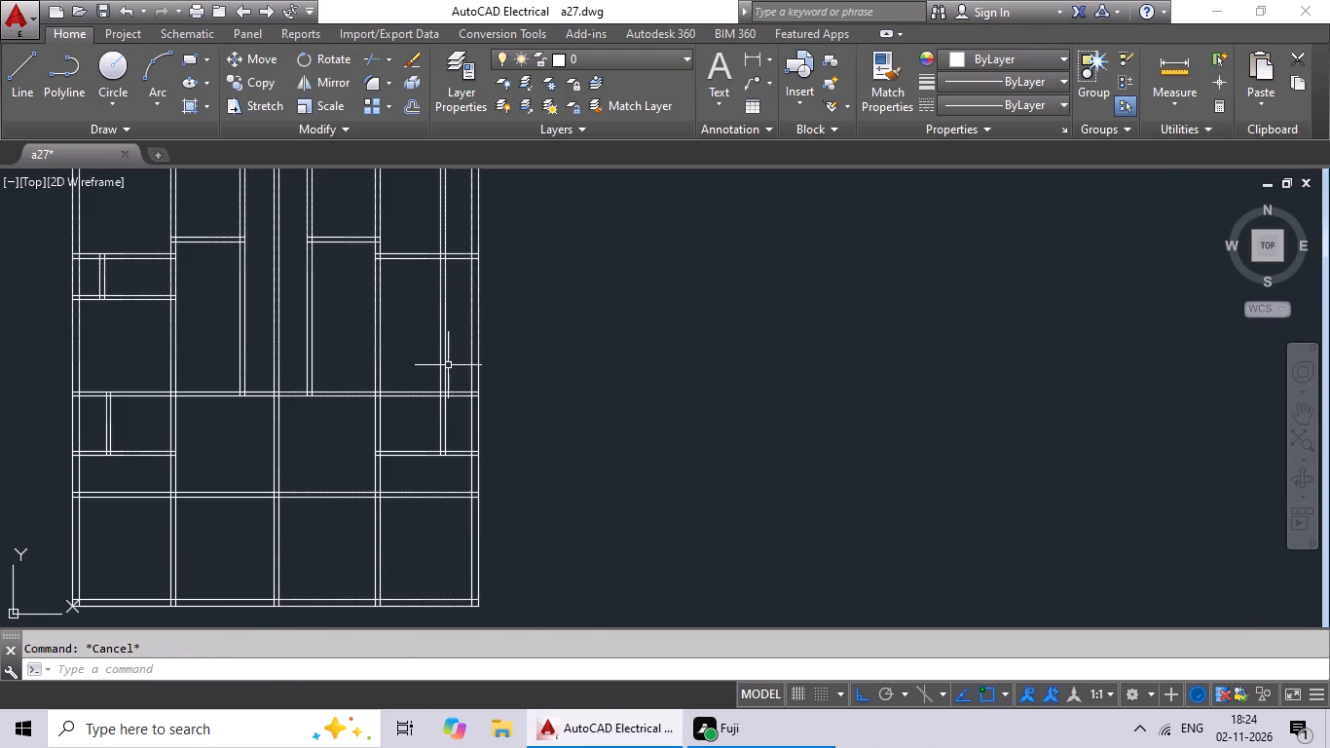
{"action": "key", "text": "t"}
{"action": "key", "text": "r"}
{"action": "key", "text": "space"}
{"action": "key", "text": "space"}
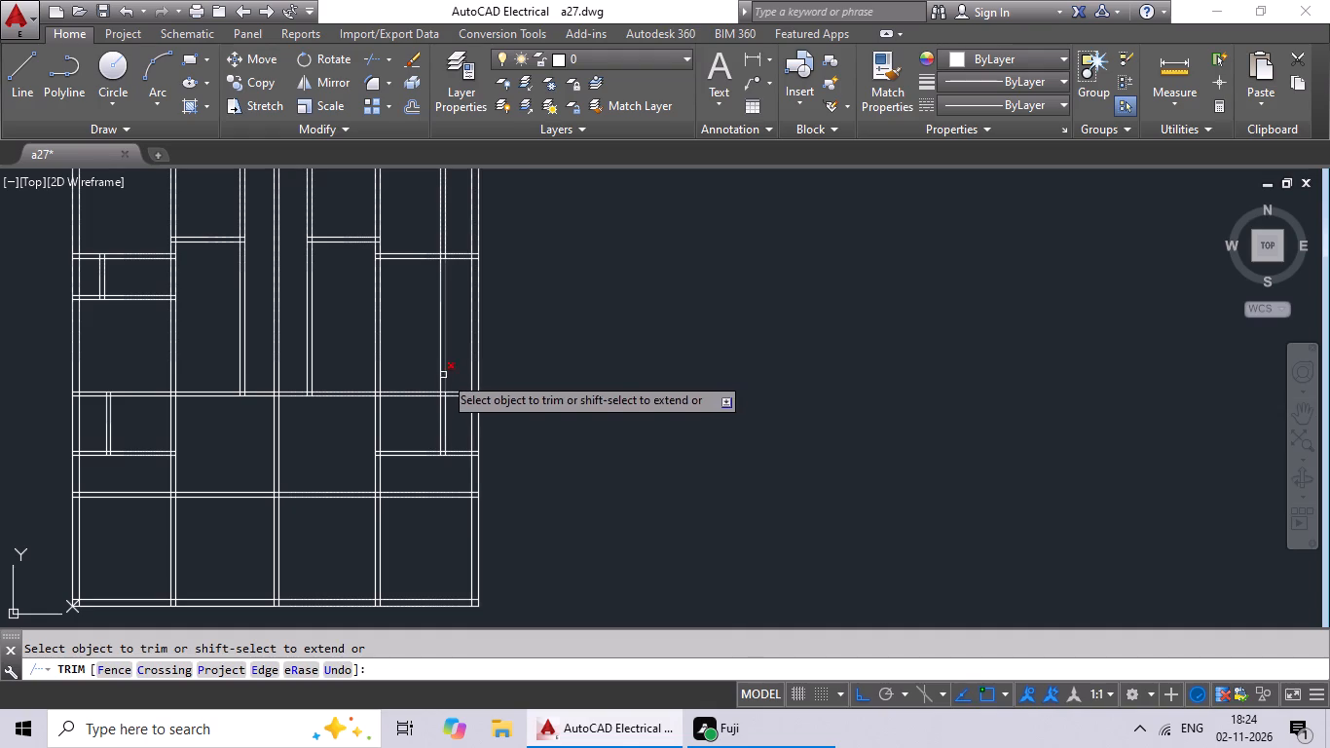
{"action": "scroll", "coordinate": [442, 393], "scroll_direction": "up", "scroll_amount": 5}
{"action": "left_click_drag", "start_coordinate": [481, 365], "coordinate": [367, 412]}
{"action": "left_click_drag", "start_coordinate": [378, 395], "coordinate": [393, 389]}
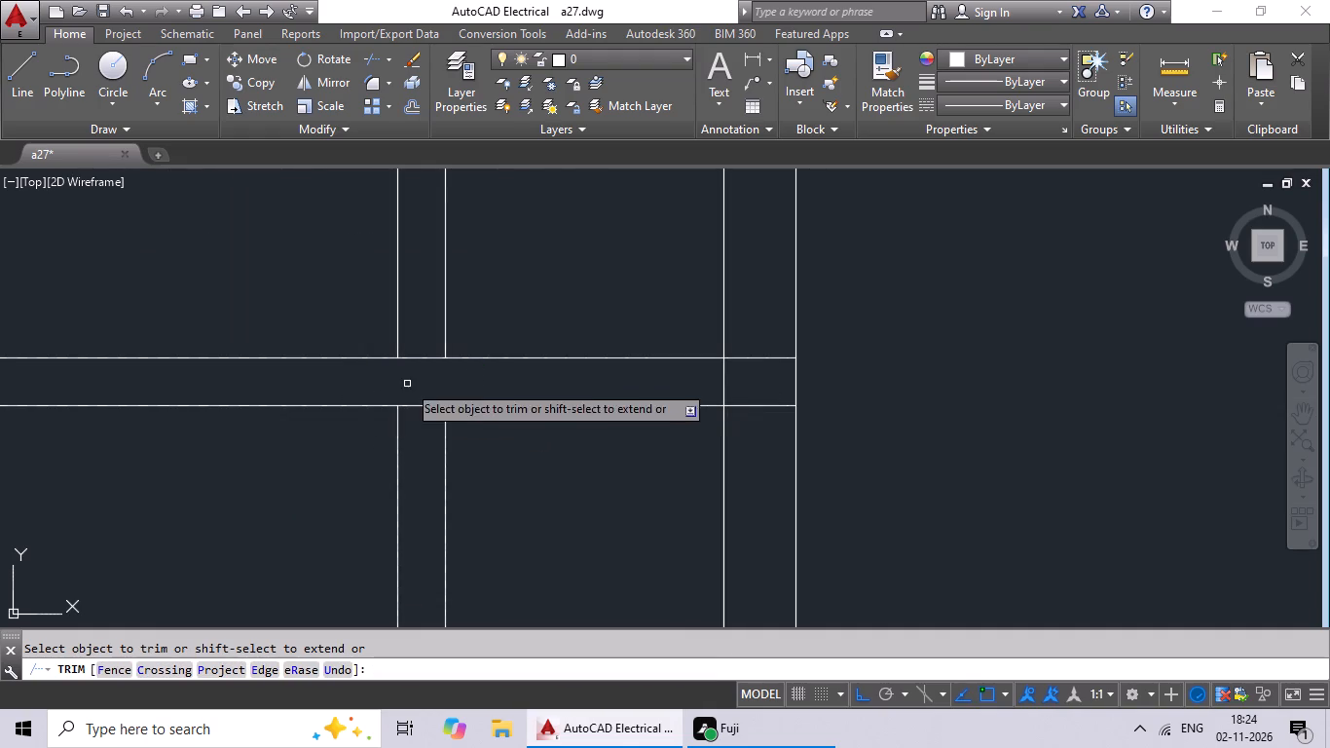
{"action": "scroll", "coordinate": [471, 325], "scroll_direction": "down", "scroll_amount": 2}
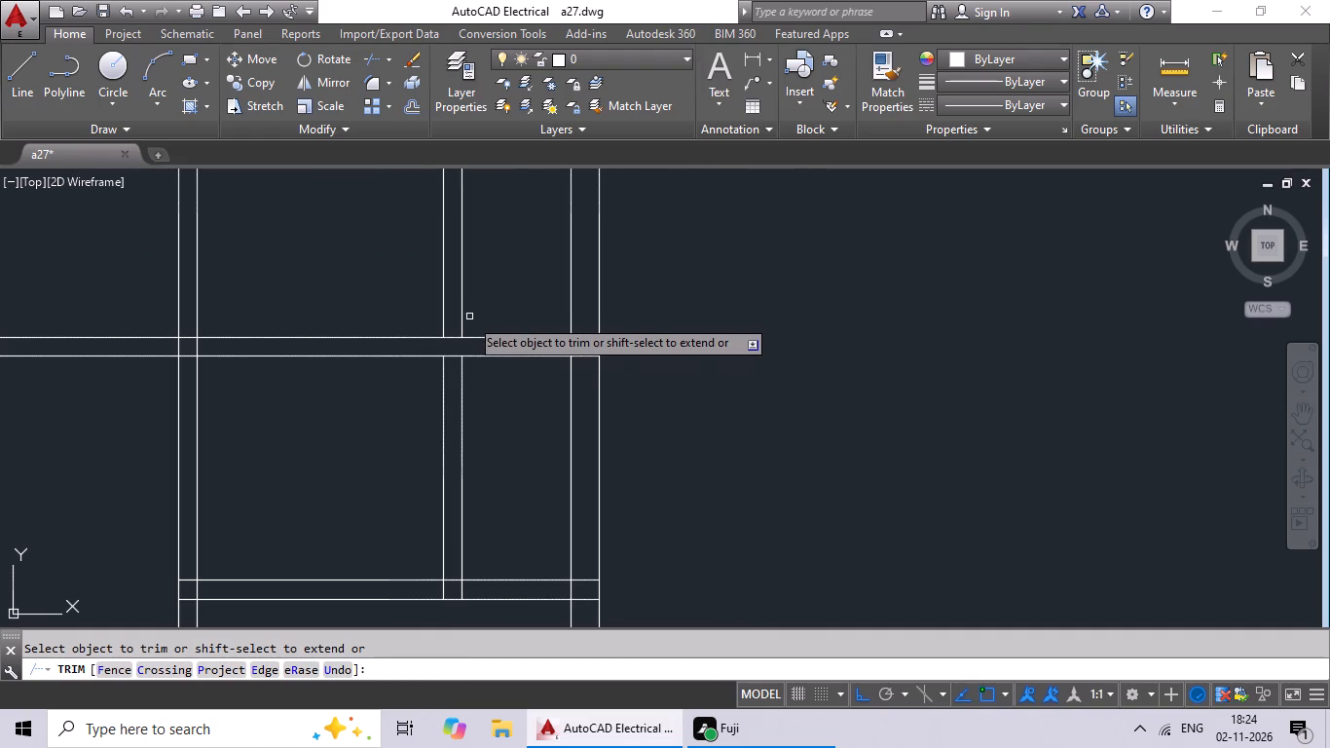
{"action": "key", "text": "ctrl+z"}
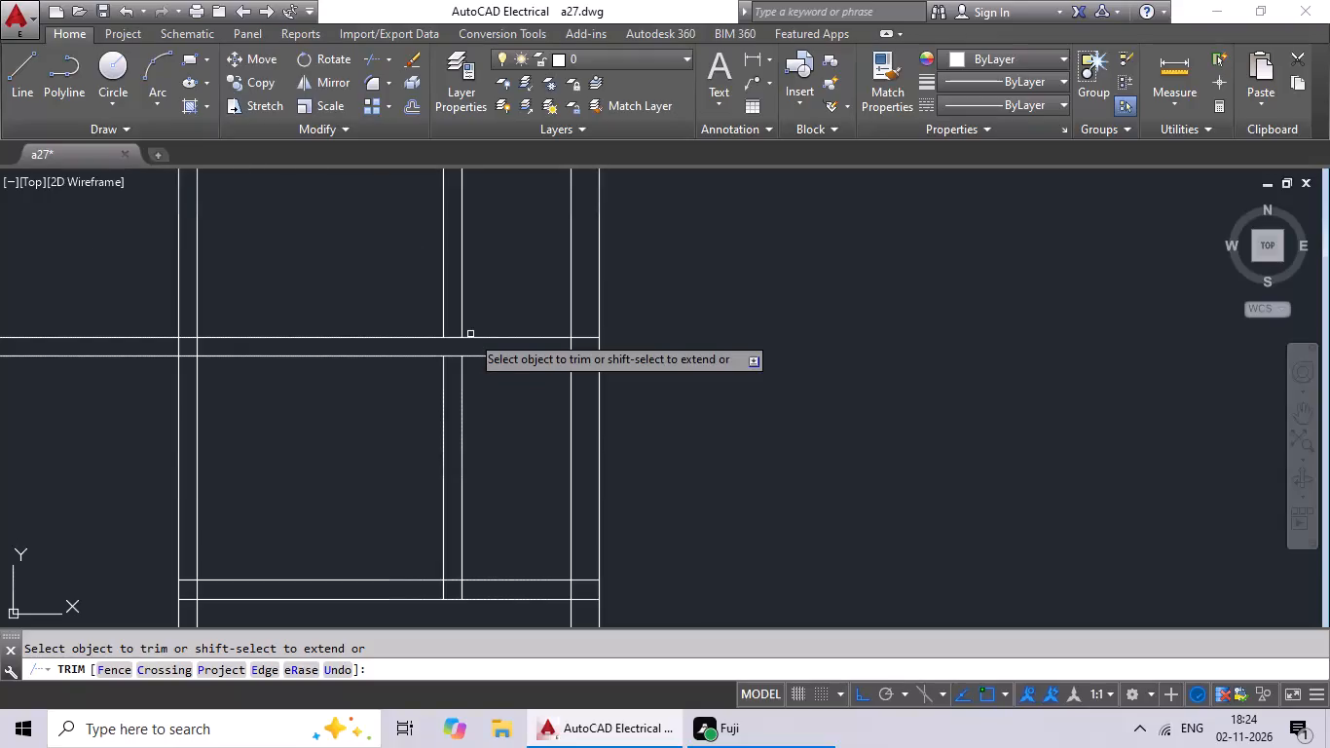
Trim both lines of the new vertical partition above the full-width partition at the top of the lower-right small room.
{"action": "scroll", "coordinate": [454, 386], "scroll_direction": "up", "scroll_amount": 6}
{"action": "left_click_drag", "start_coordinate": [473, 338], "coordinate": [352, 353]}
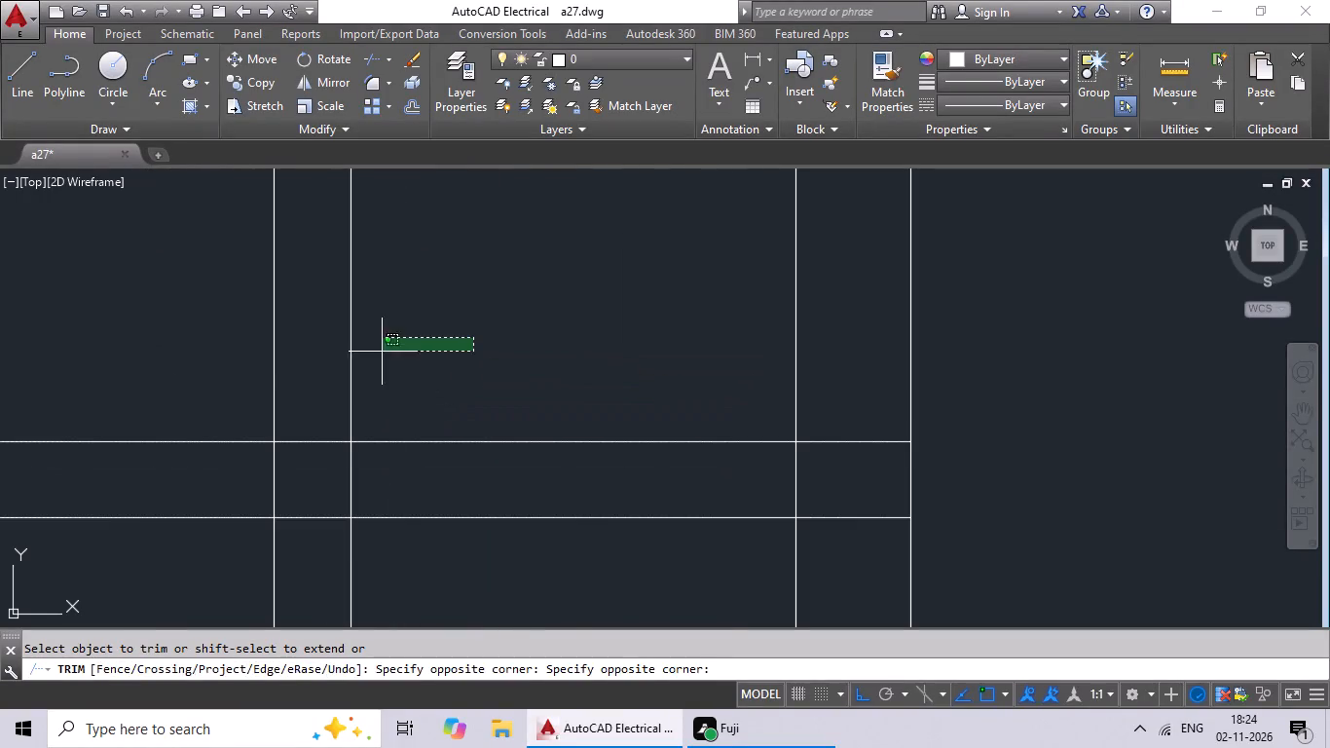
{"action": "left_click_drag", "start_coordinate": [352, 353], "coordinate": [209, 373]}
{"action": "left_click", "coordinate": [209, 374]}
Inspect the trimmed partitions in the lower half and across the whole floor plan.
{"action": "scroll", "coordinate": [277, 365], "scroll_direction": "down", "scroll_amount": 7}
{"action": "scroll", "coordinate": [262, 393], "scroll_direction": "up", "scroll_amount": 4}
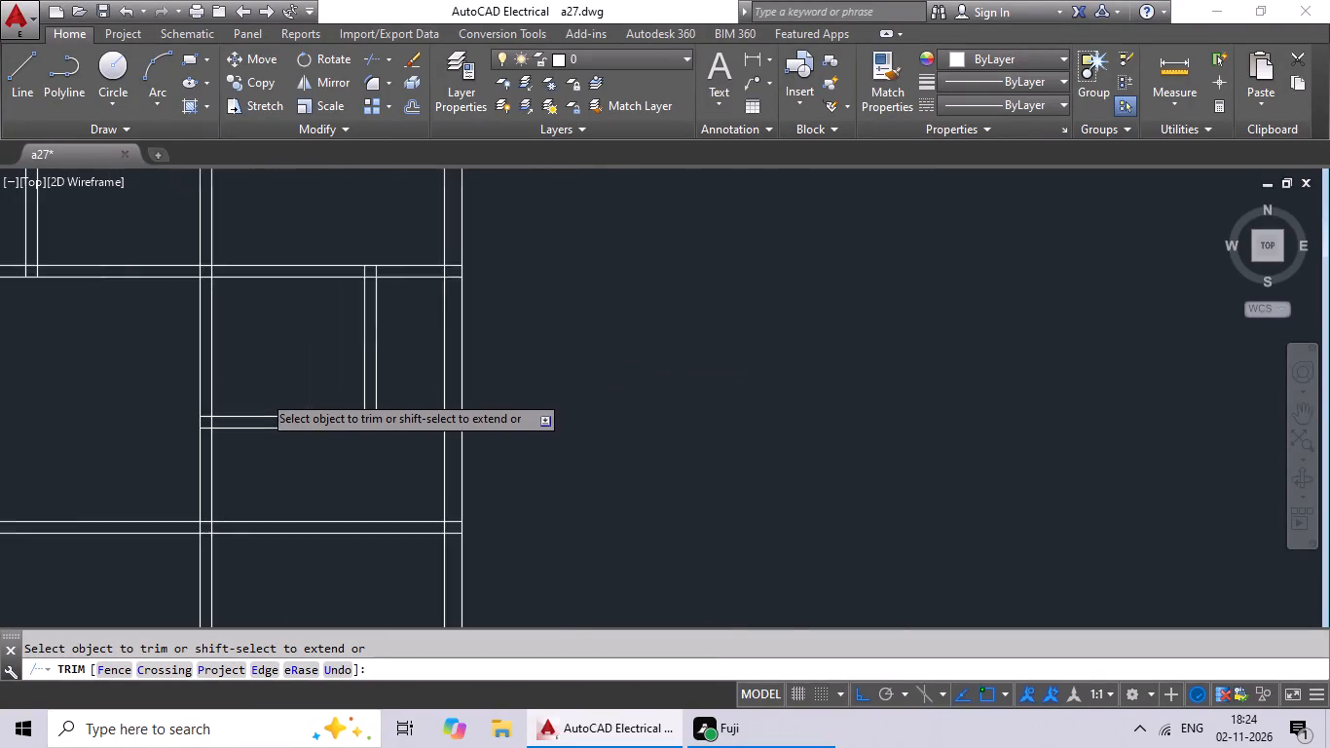
{"action": "scroll", "coordinate": [262, 393], "scroll_direction": "down", "scroll_amount": 1}
{"action": "middle_click_drag", "start_coordinate": [262, 393], "coordinate": [351, 285]}
{"action": "scroll", "coordinate": [341, 390], "scroll_direction": "down", "scroll_amount": 2}
{"action": "middle_click_drag", "start_coordinate": [342, 390], "coordinate": [402, 361]}
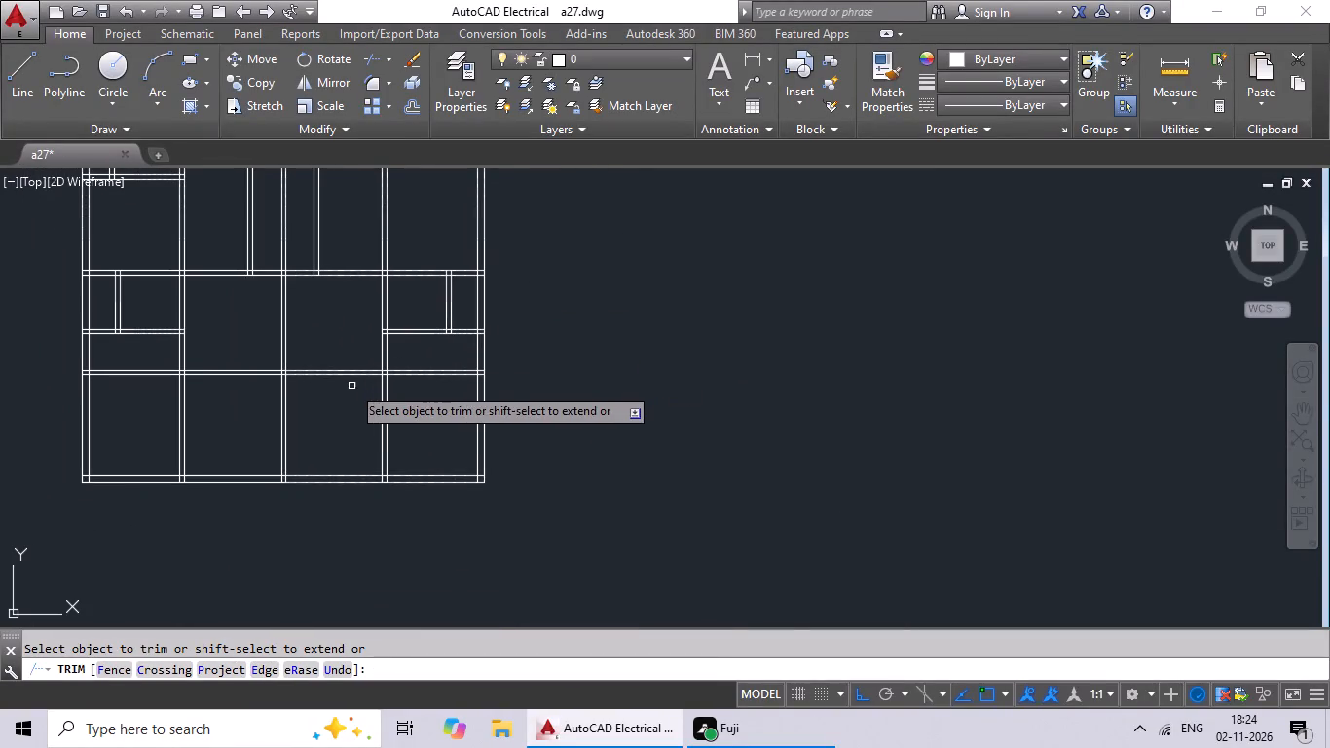
{"action": "middle_click", "coordinate": [383, 389]}
{"action": "middle_click_drag", "start_coordinate": [318, 309], "coordinate": [394, 323]}
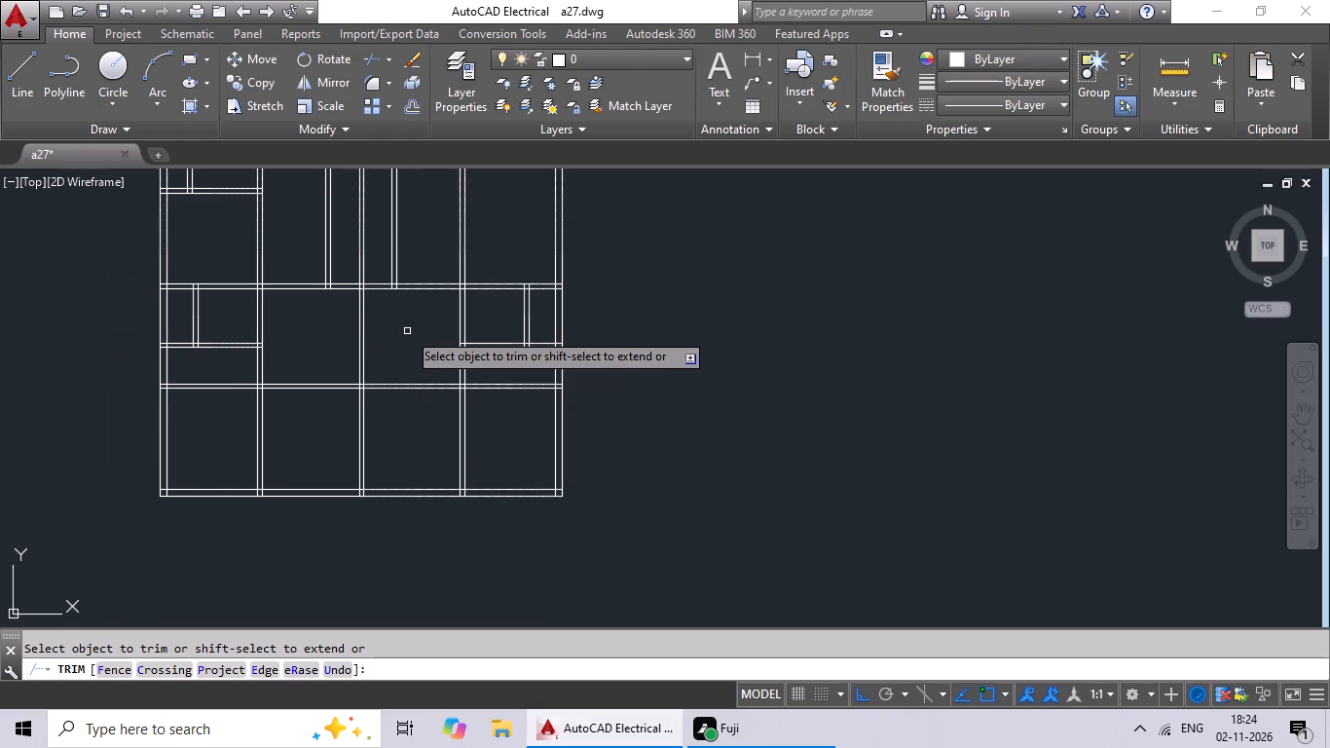
{"action": "scroll", "coordinate": [404, 353], "scroll_direction": "down", "scroll_amount": 1}
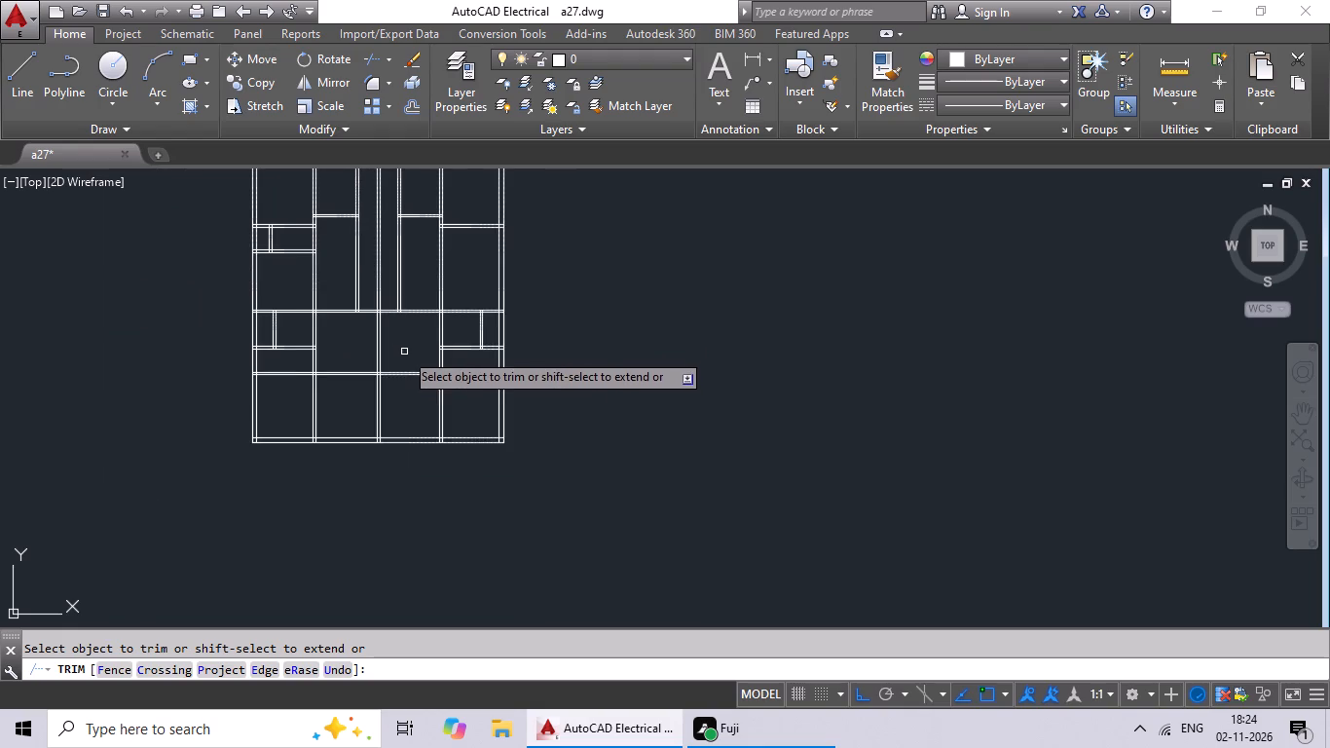
{"action": "middle_click_drag", "start_coordinate": [404, 352], "coordinate": [383, 453]}
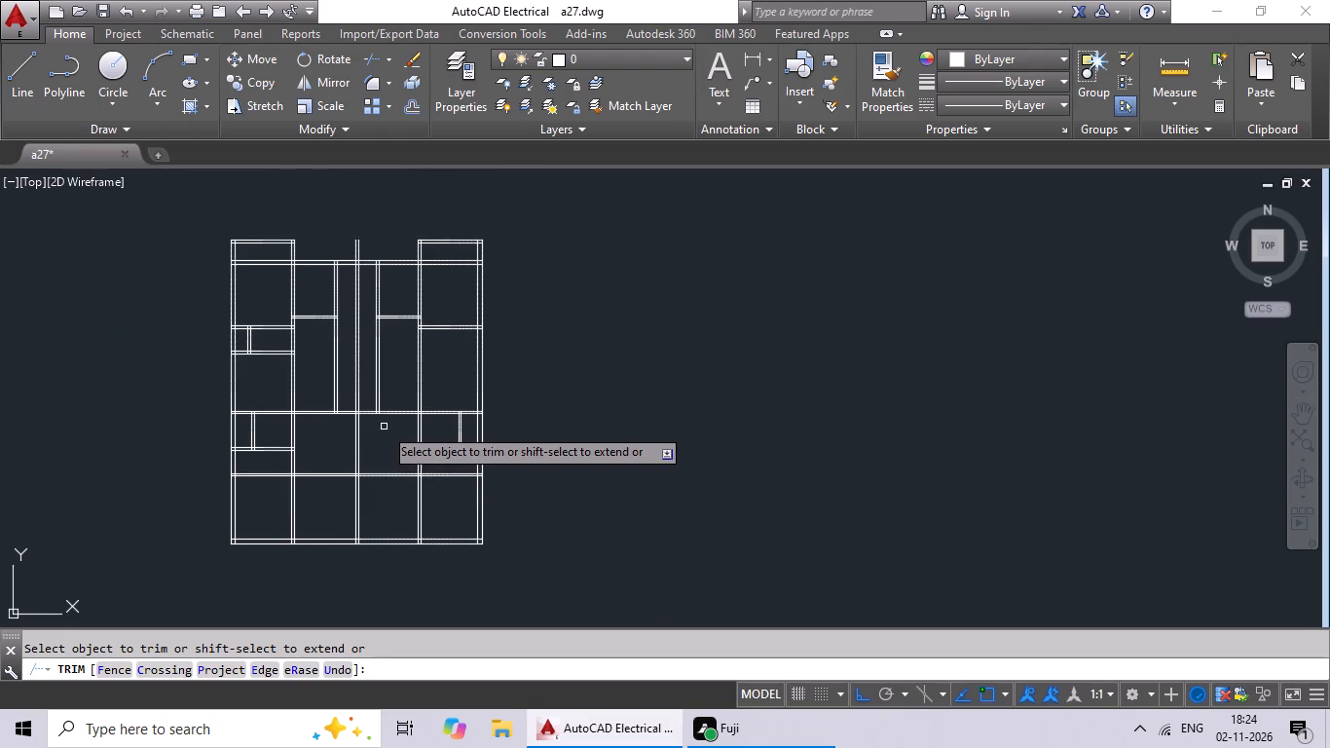
{"action": "key", "text": "Escape"}
{"action": "key", "text": "Escape"}
{"action": "key", "text": "Escape"}
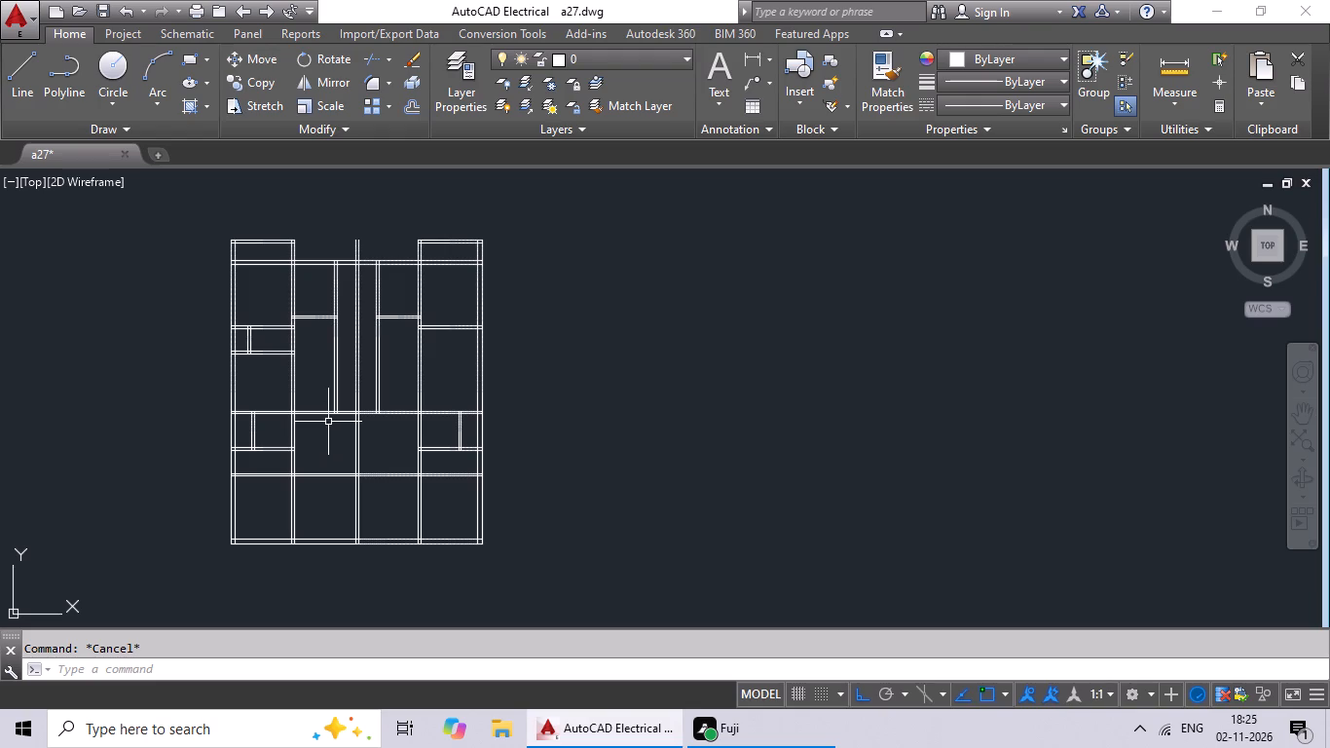
{"action": "key", "text": "Escape"}
{"action": "key", "text": "Escape"}
{"action": "key", "text": "Escape"}
{"action": "key", "text": "Escape"}
{"action": "key", "text": "Escape"}
{"action": "key", "text": "Escape"}
{"action": "key", "text": "Escape"}
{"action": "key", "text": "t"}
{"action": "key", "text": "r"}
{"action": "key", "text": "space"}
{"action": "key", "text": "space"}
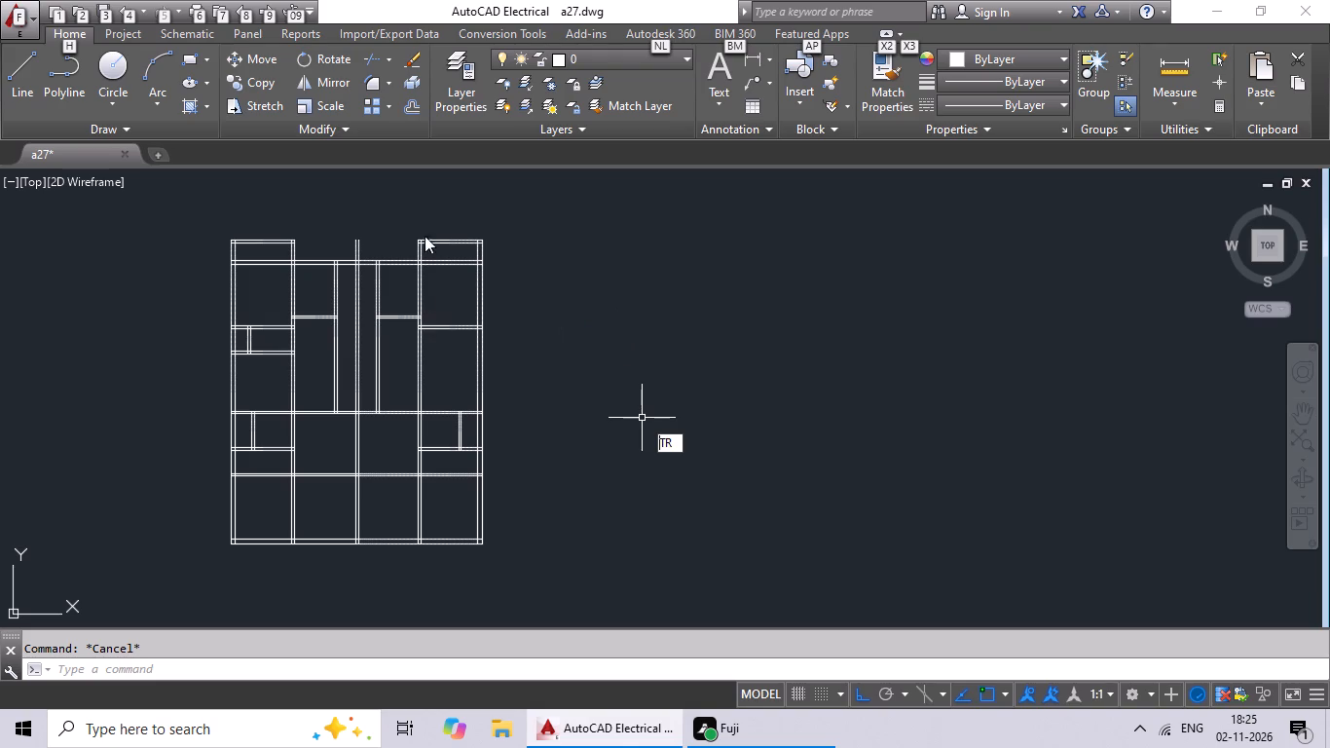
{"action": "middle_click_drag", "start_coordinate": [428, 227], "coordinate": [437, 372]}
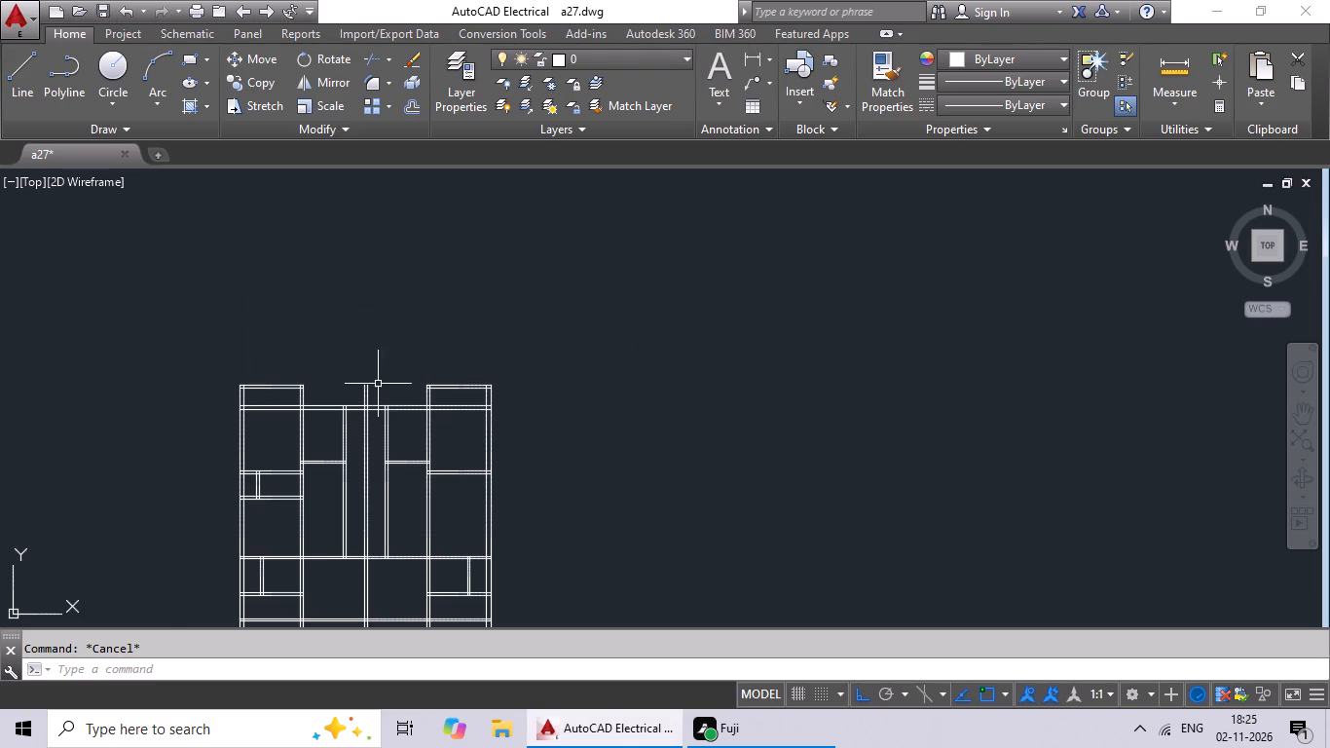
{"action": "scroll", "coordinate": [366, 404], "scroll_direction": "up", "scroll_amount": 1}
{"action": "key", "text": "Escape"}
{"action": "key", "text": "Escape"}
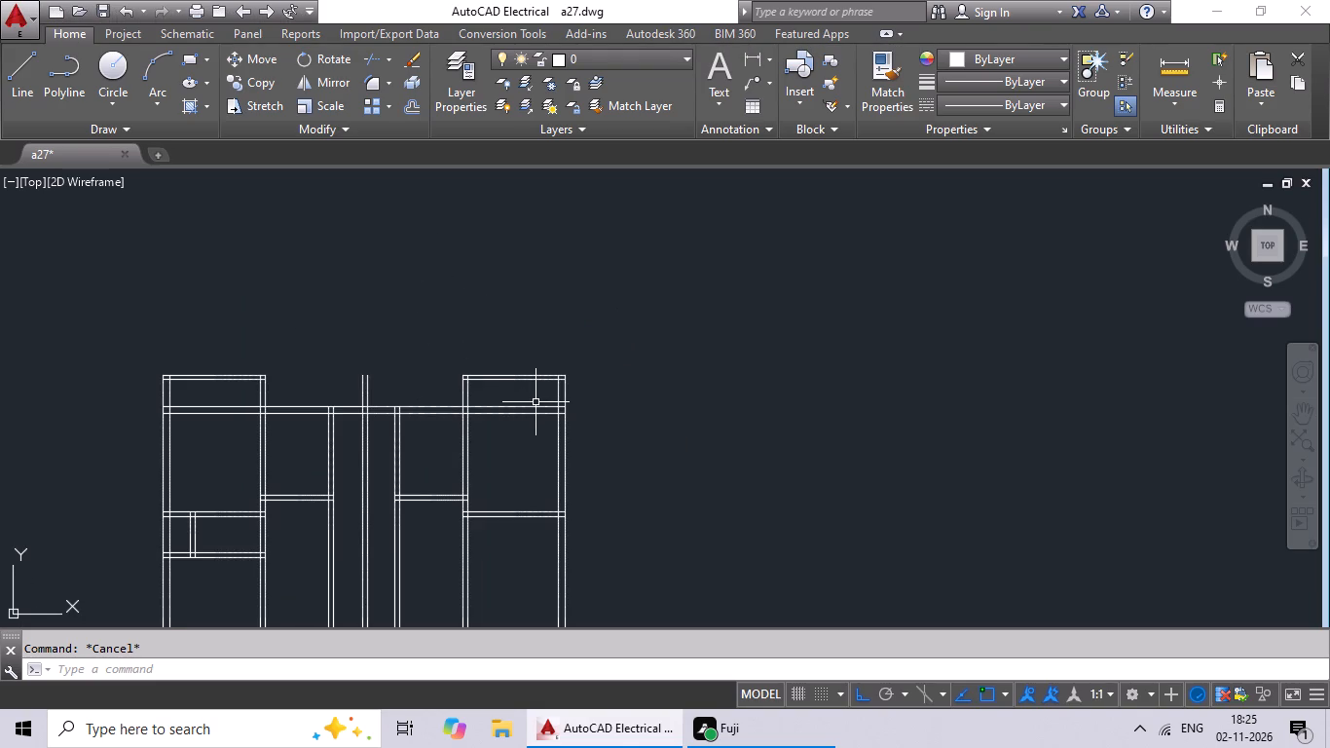
Trim the two lines of the central vertical wall that project above the 9" wall between the top rooms.
{"action": "type", "text": "tr"}
{"action": "key", "text": "space"}
{"action": "key", "text": "space"}
{"action": "scroll", "coordinate": [385, 403], "scroll_direction": "up", "scroll_amount": 4}
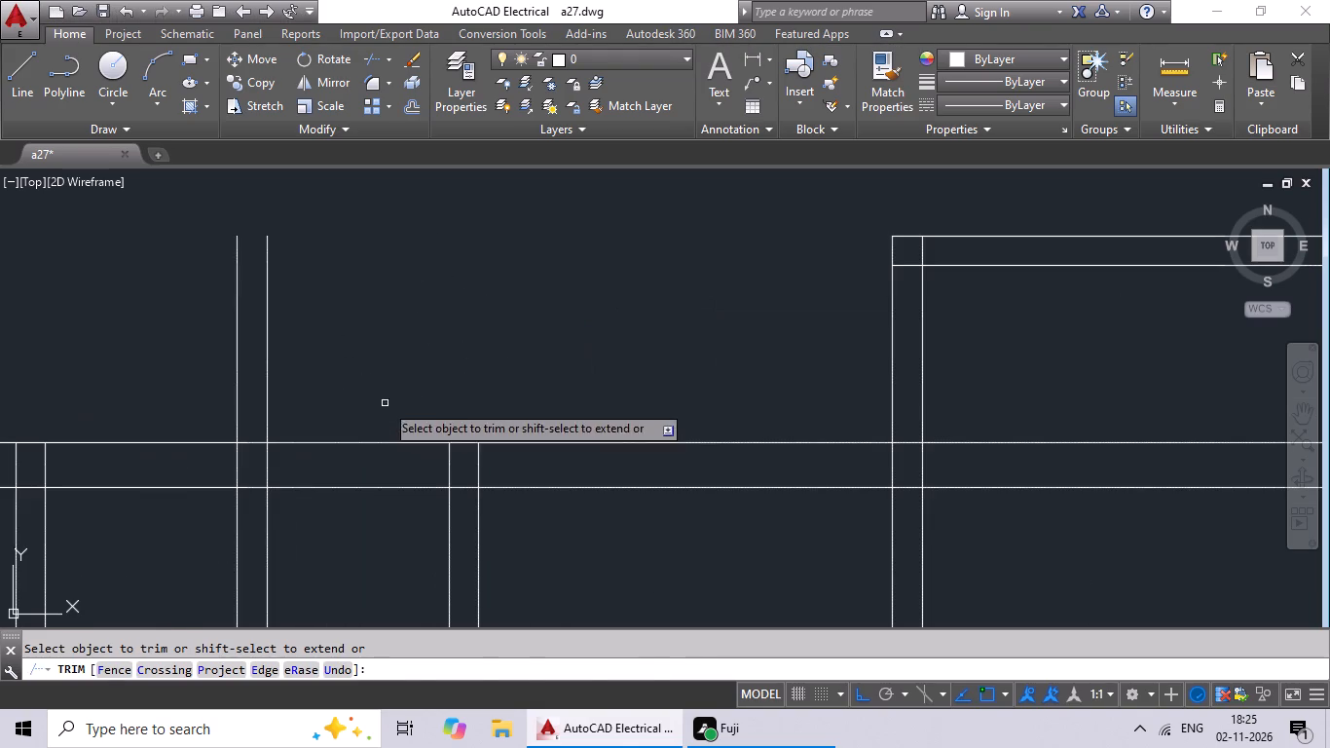
{"action": "left_click_drag", "start_coordinate": [435, 298], "coordinate": [186, 391]}
{"action": "left_click_drag", "start_coordinate": [186, 391], "coordinate": [203, 380]}
{"action": "scroll", "coordinate": [356, 320], "scroll_direction": "down", "scroll_amount": 6}
{"action": "middle_click_drag", "start_coordinate": [492, 431], "coordinate": [610, 338]}
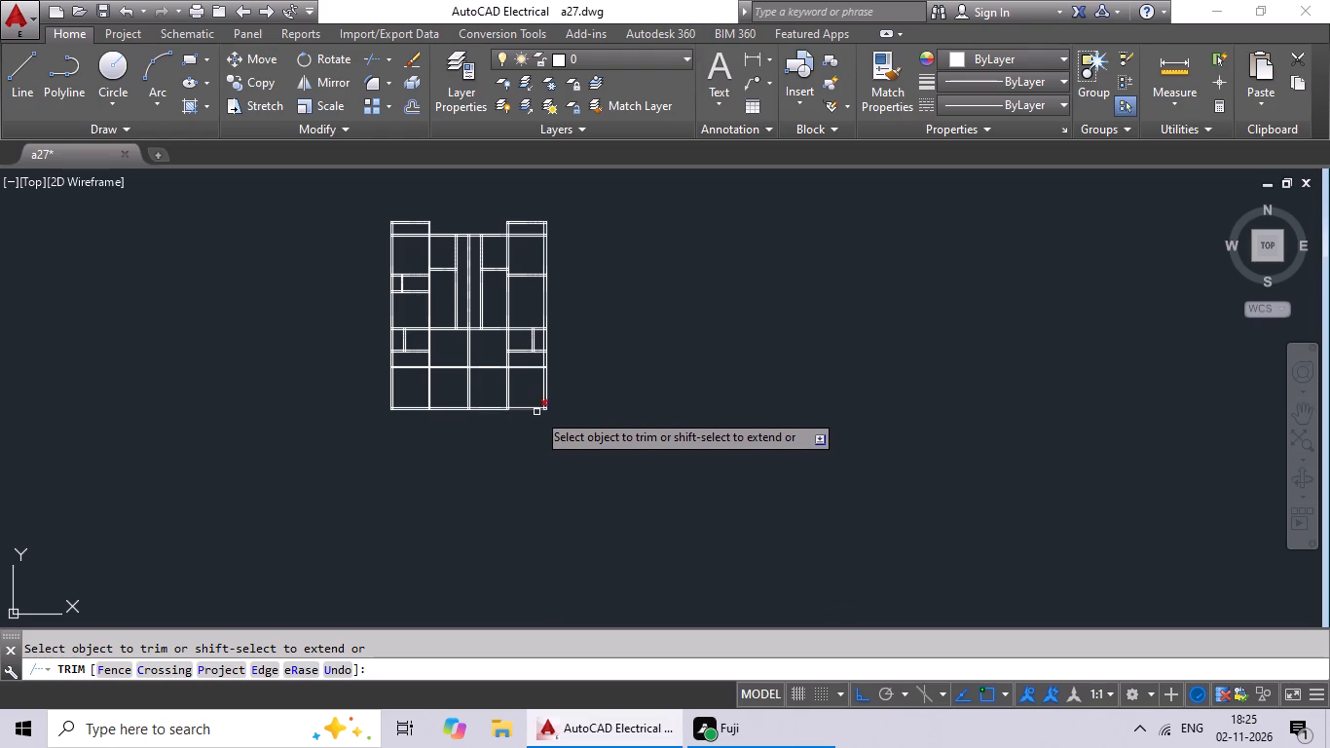
Erase both lines of the vertical partition in the lower-right small room.
{"action": "key", "text": "Escape"}
{"action": "scroll", "coordinate": [533, 350], "scroll_direction": "up", "scroll_amount": 5}
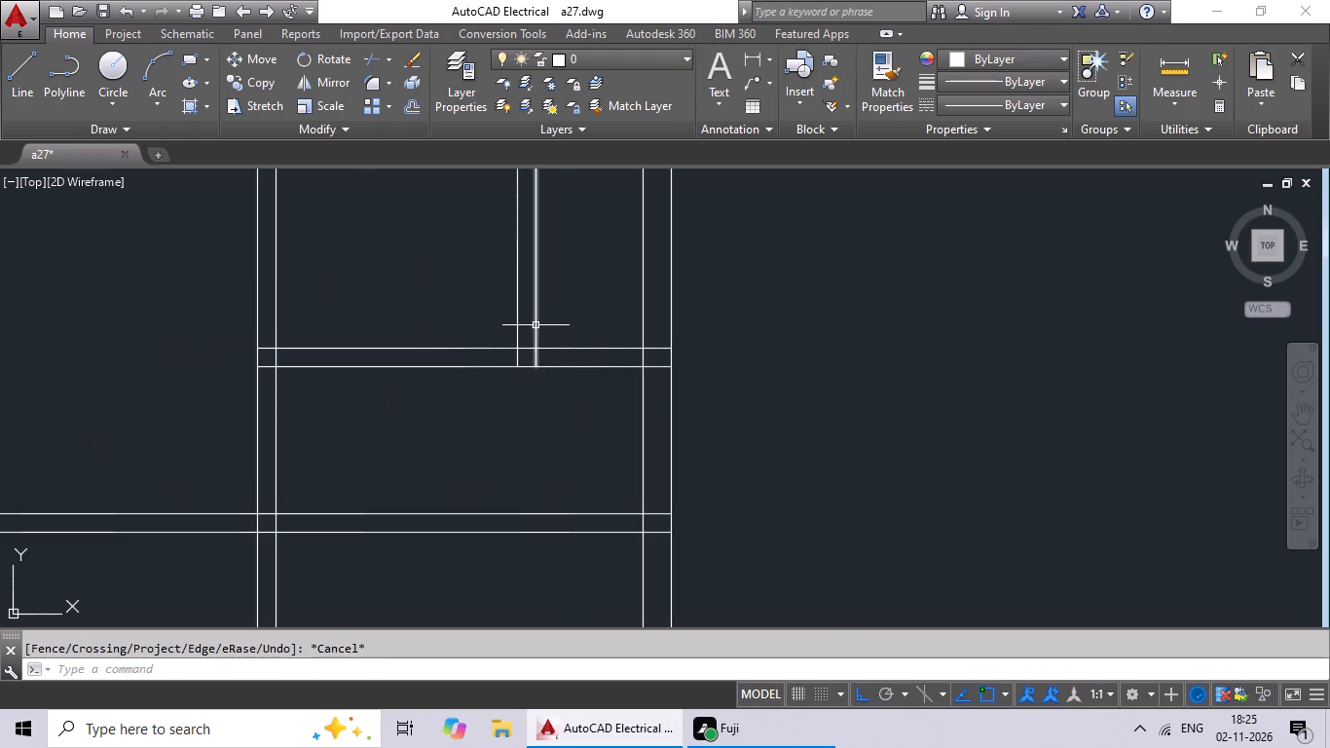
{"action": "left_click_drag", "start_coordinate": [566, 271], "coordinate": [446, 319]}
{"action": "left_click", "coordinate": [446, 319]}
{"action": "key", "text": "Delete"}
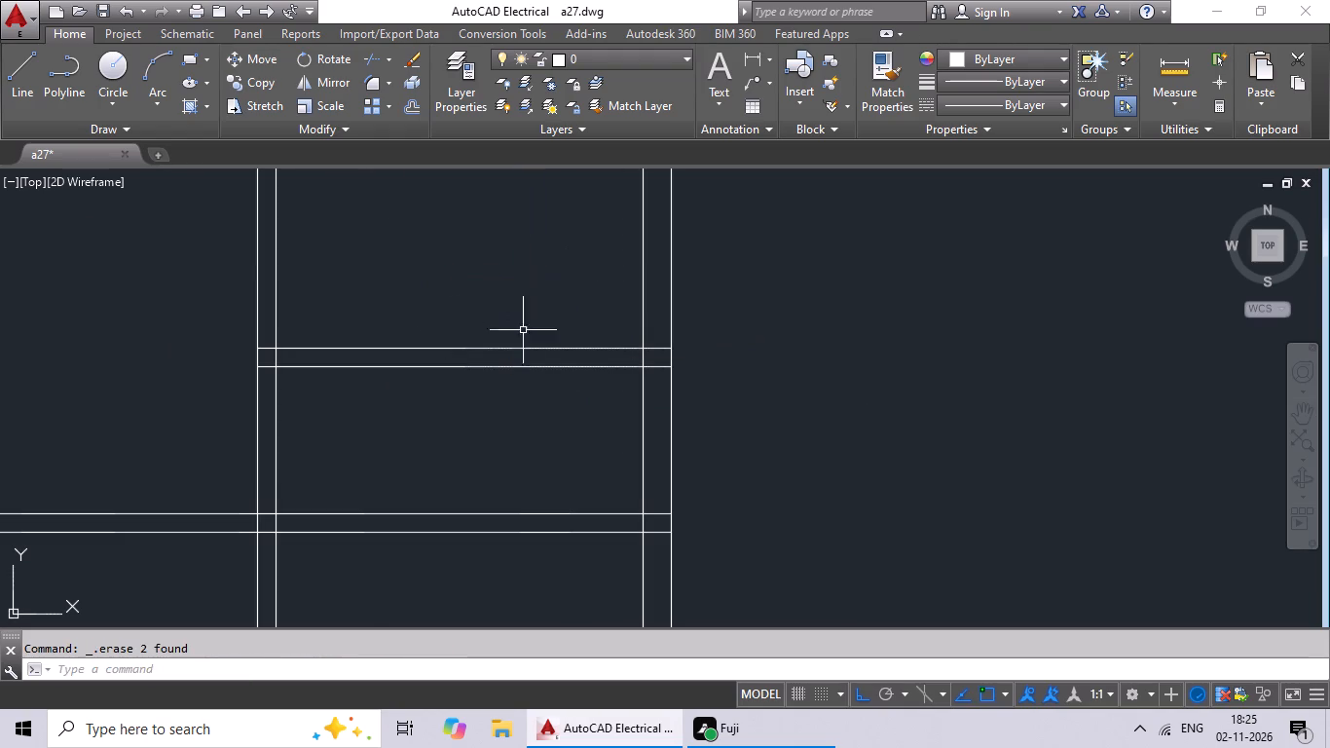
Erase both lines of the vertical partition in the lower-left small room, below the full-width partition.
{"action": "scroll", "coordinate": [525, 329], "scroll_direction": "down", "scroll_amount": 6}
{"action": "middle_click_drag", "start_coordinate": [526, 330], "coordinate": [692, 329]}
{"action": "scroll", "coordinate": [621, 333], "scroll_direction": "up", "scroll_amount": 5}
{"action": "middle_click_drag", "start_coordinate": [607, 280], "coordinate": [608, 300]}
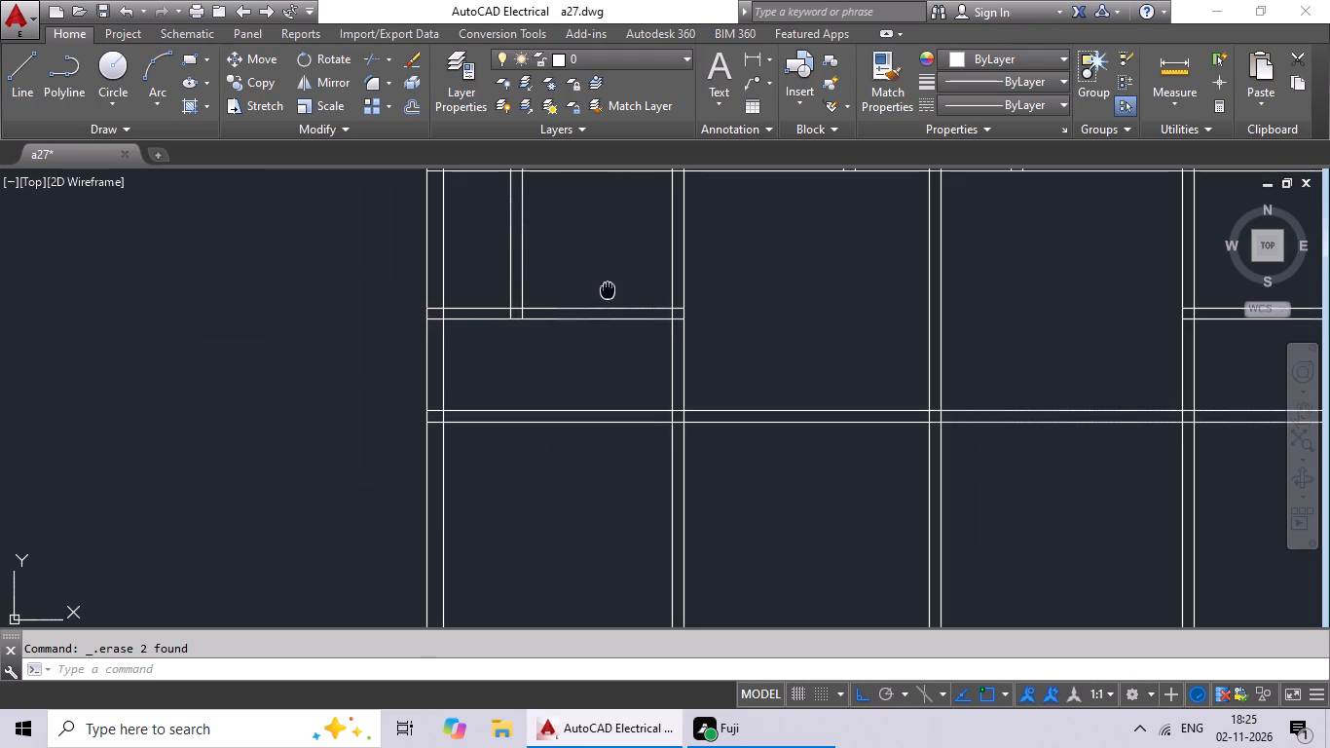
{"action": "middle_click_drag", "start_coordinate": [608, 300], "coordinate": [616, 403]}
{"action": "scroll", "coordinate": [617, 391], "scroll_direction": "down", "scroll_amount": 2}
{"action": "middle_click_drag", "start_coordinate": [616, 385], "coordinate": [604, 415]}
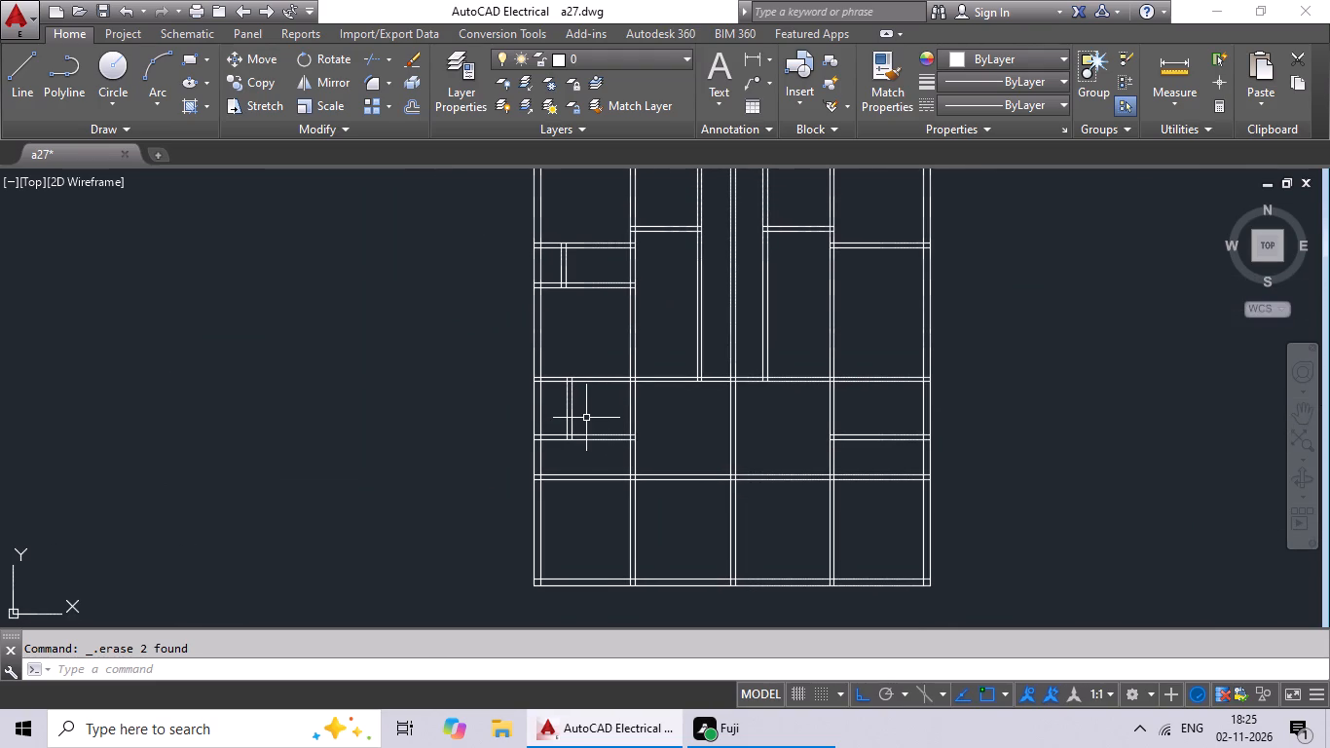
{"action": "scroll", "coordinate": [583, 423], "scroll_direction": "up", "scroll_amount": 2}
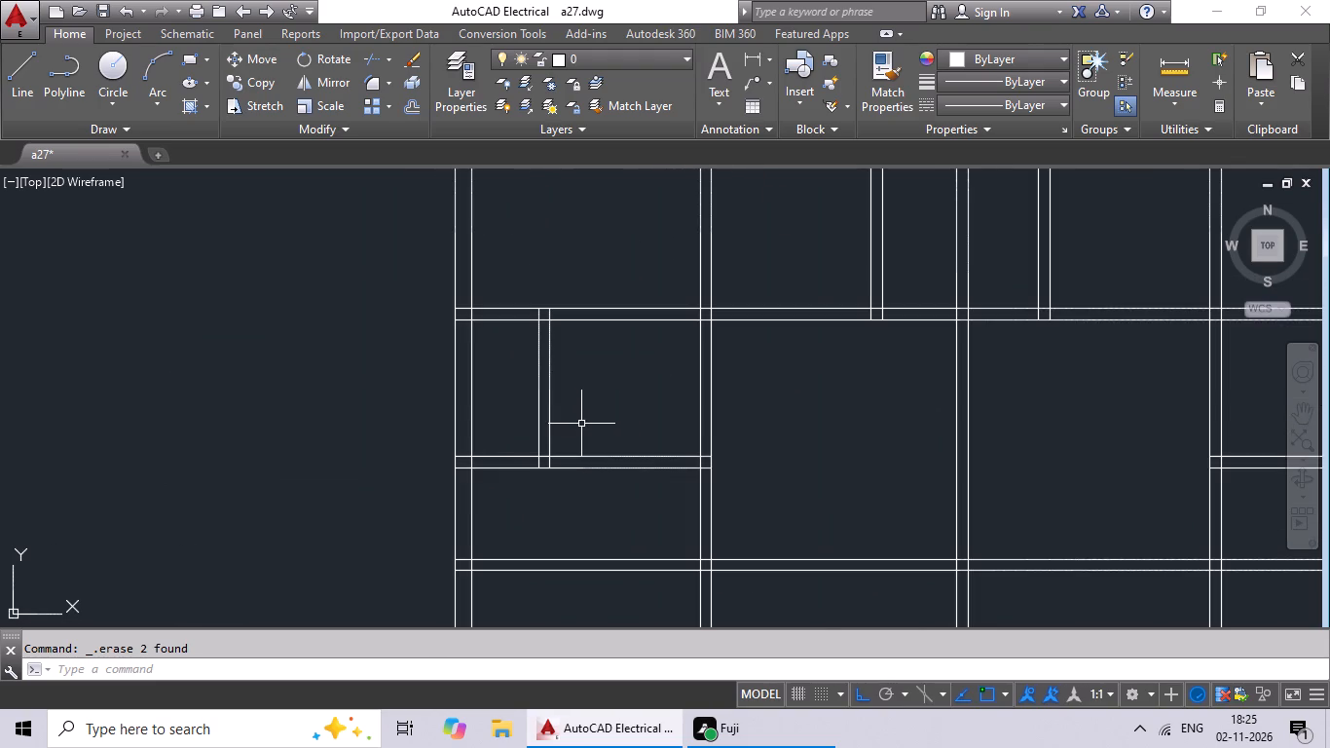
{"action": "scroll", "coordinate": [581, 423], "scroll_direction": "up", "scroll_amount": 3}
{"action": "scroll", "coordinate": [601, 378], "scroll_direction": "down", "scroll_amount": 2}
{"action": "left_click_drag", "start_coordinate": [637, 312], "coordinate": [434, 399]}
{"action": "left_click", "coordinate": [434, 400]}
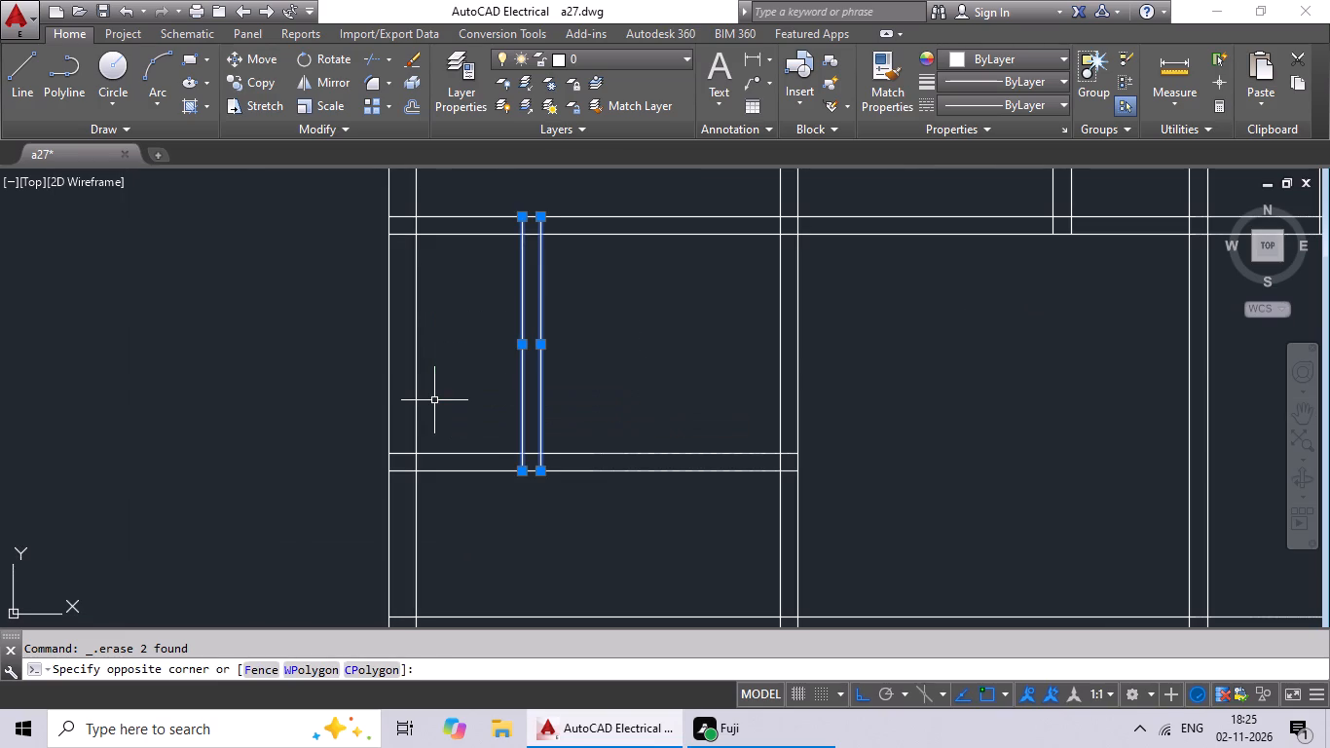
{"action": "key", "text": "Delete"}
{"action": "scroll", "coordinate": [512, 423], "scroll_direction": "down", "scroll_amount": 1}
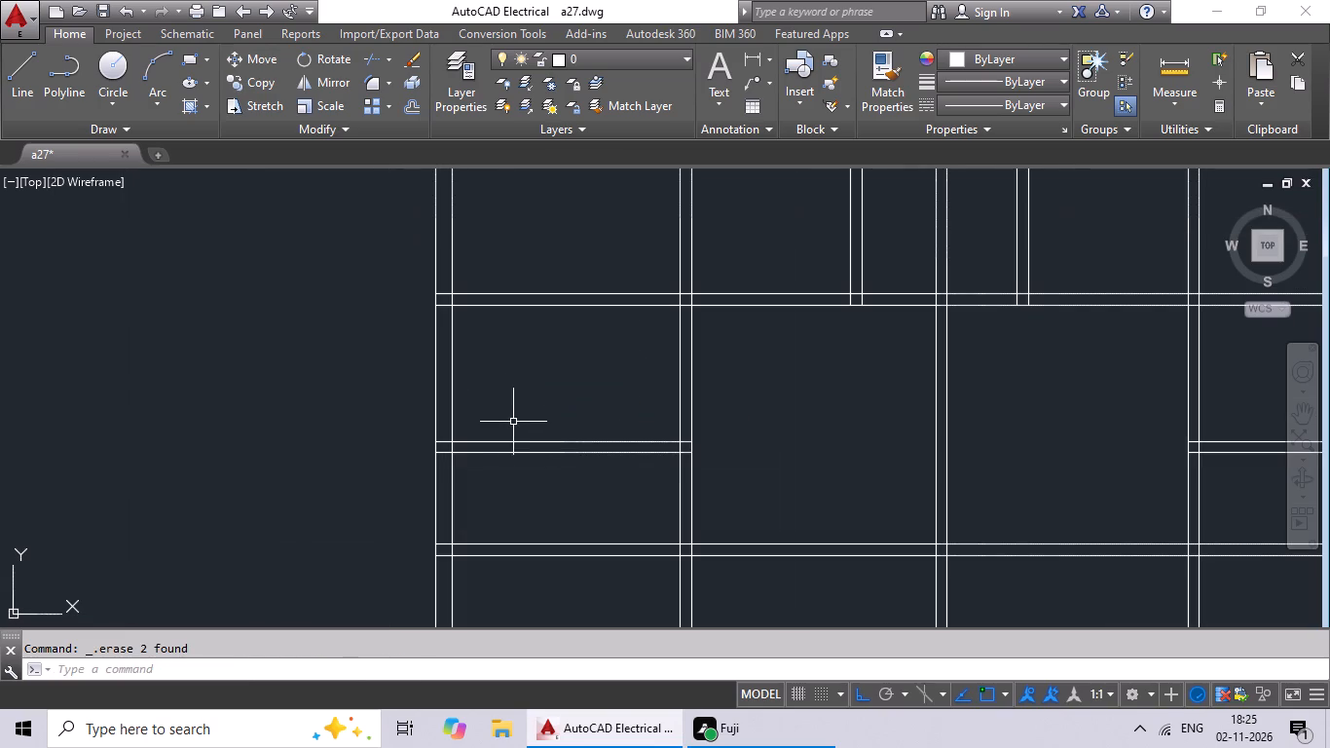
{"action": "middle_click", "coordinate": [636, 384]}
{"action": "middle_click_drag", "start_coordinate": [700, 359], "coordinate": [711, 355]}
{"action": "key", "text": "Escape"}
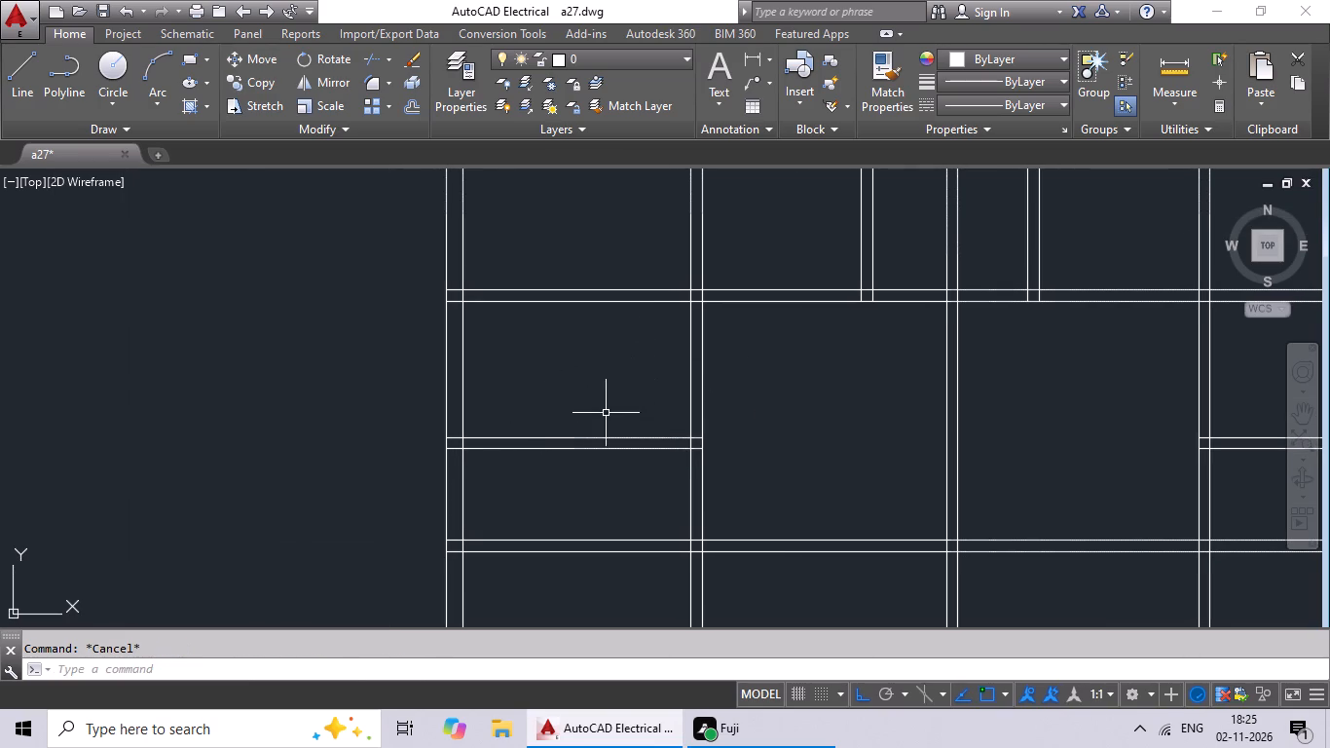
{"action": "key", "text": "Escape"}
{"action": "key", "text": "Escape"}
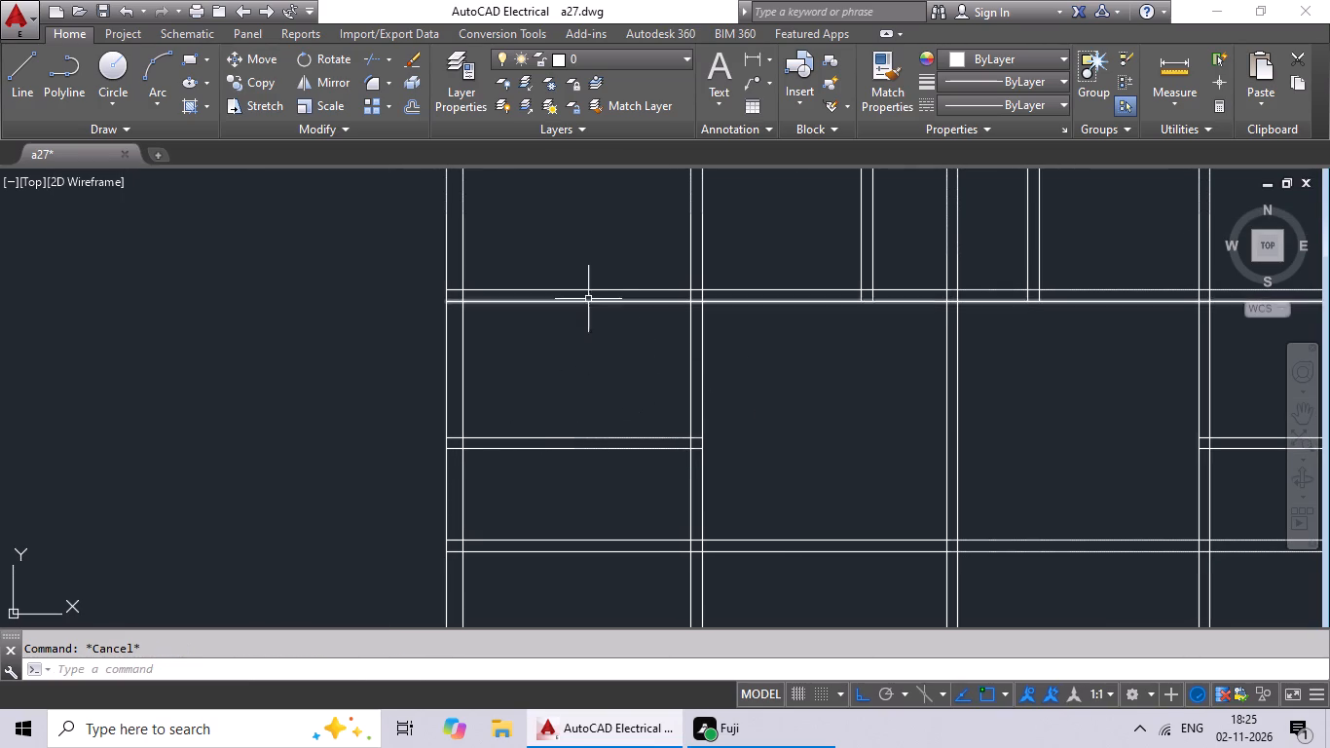
{"action": "key", "text": "Escape"}
{"action": "key", "text": "Escape"}
{"action": "key", "text": "Escape"}
{"action": "key", "text": "Escape"}
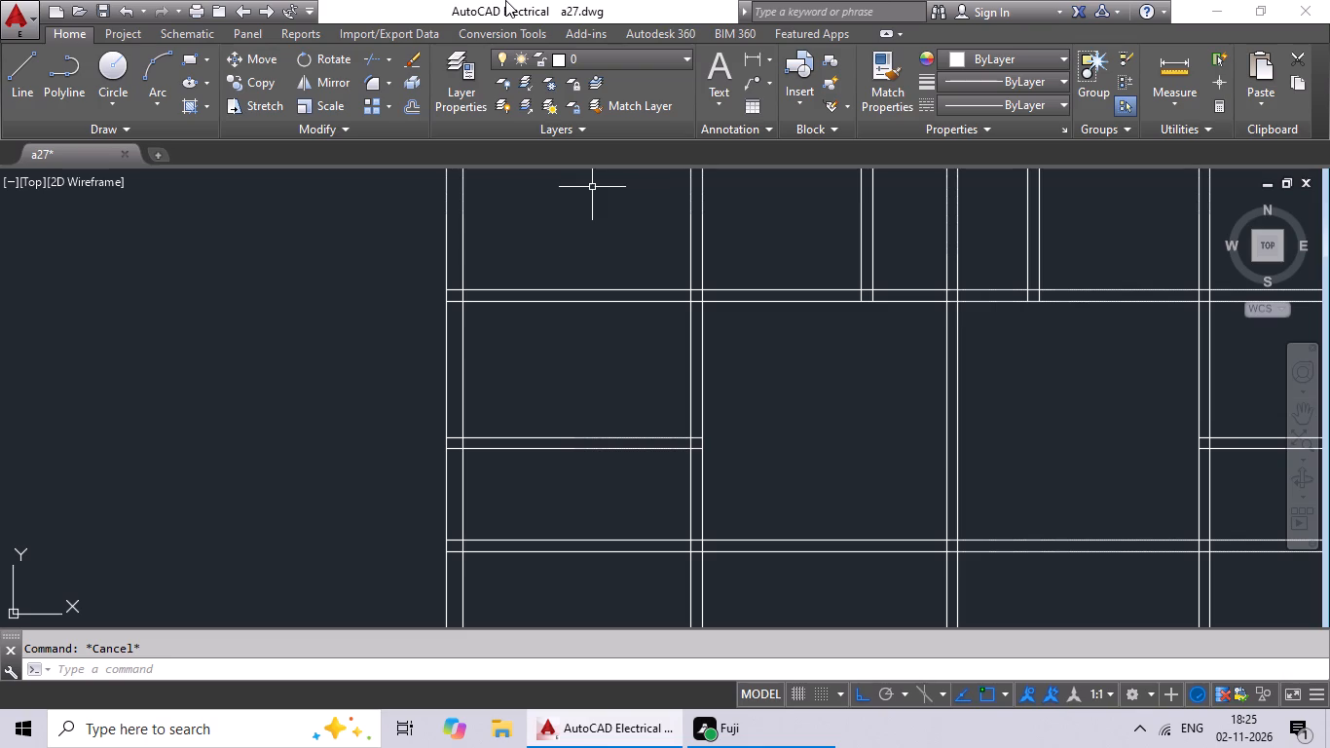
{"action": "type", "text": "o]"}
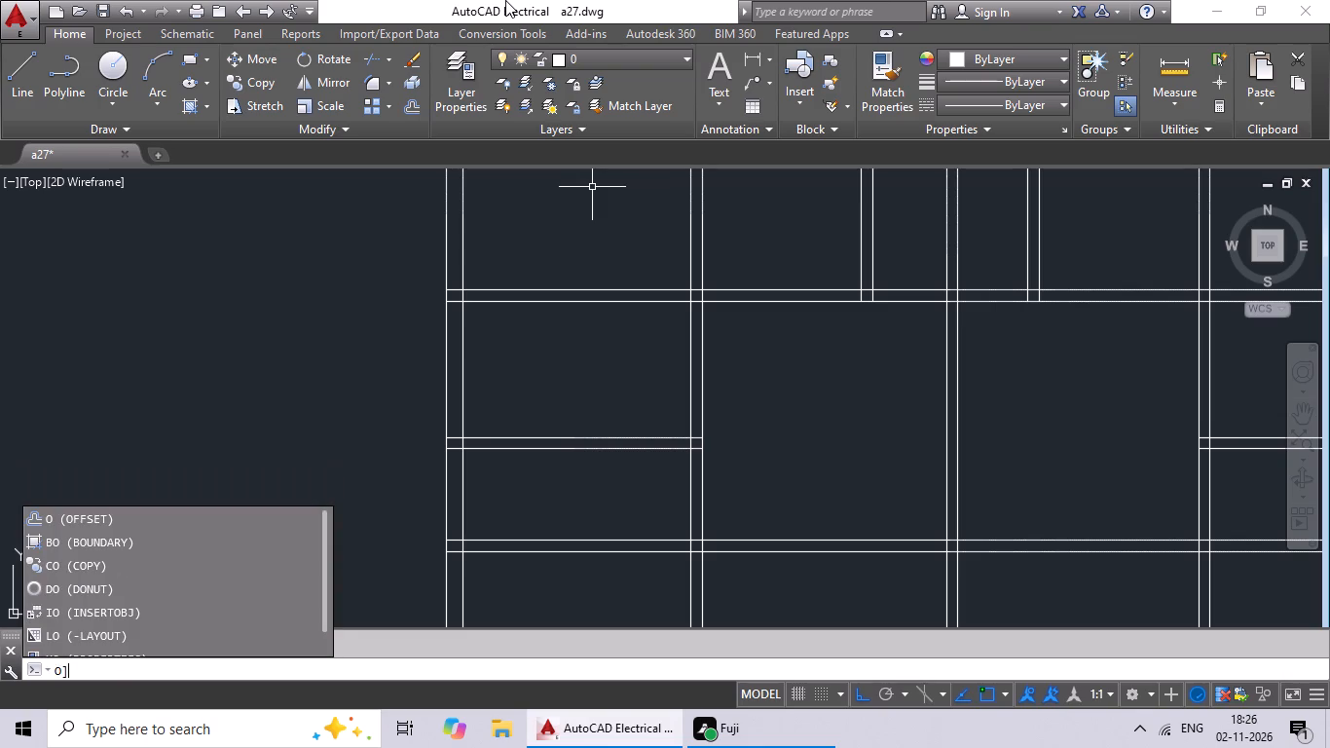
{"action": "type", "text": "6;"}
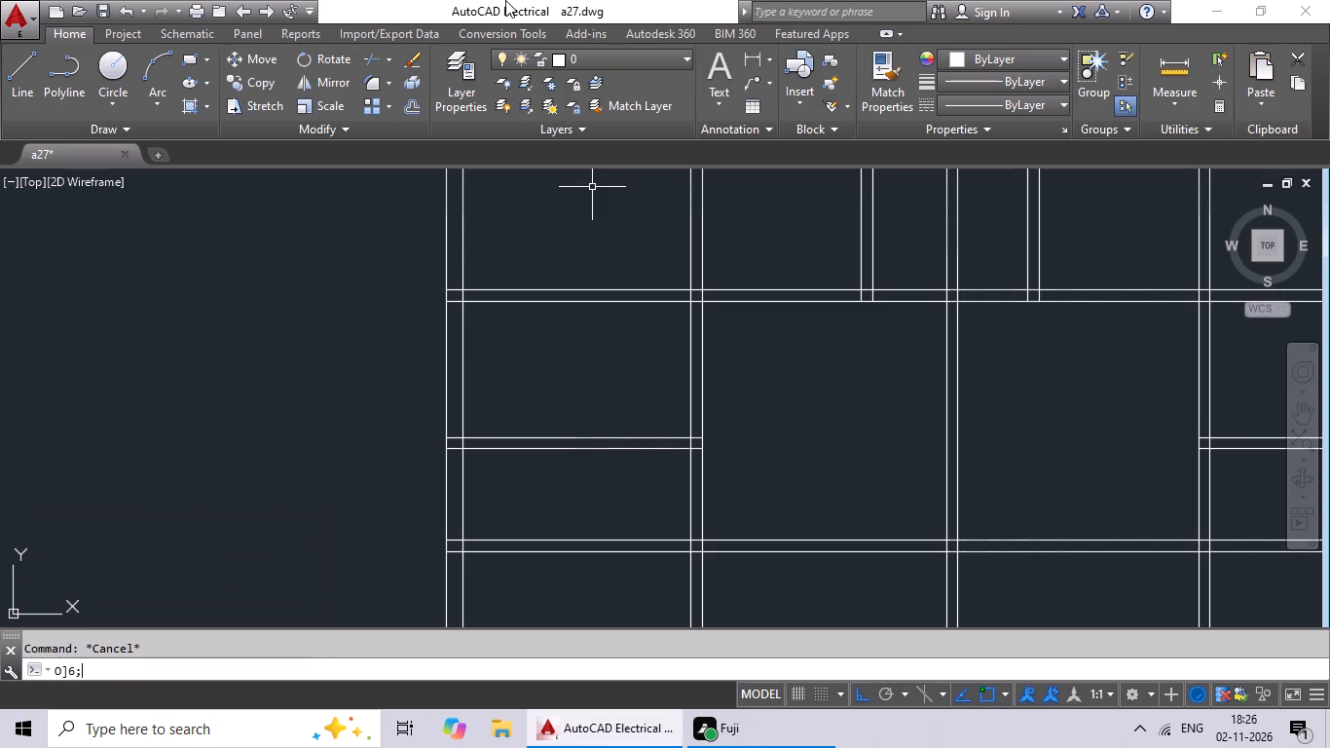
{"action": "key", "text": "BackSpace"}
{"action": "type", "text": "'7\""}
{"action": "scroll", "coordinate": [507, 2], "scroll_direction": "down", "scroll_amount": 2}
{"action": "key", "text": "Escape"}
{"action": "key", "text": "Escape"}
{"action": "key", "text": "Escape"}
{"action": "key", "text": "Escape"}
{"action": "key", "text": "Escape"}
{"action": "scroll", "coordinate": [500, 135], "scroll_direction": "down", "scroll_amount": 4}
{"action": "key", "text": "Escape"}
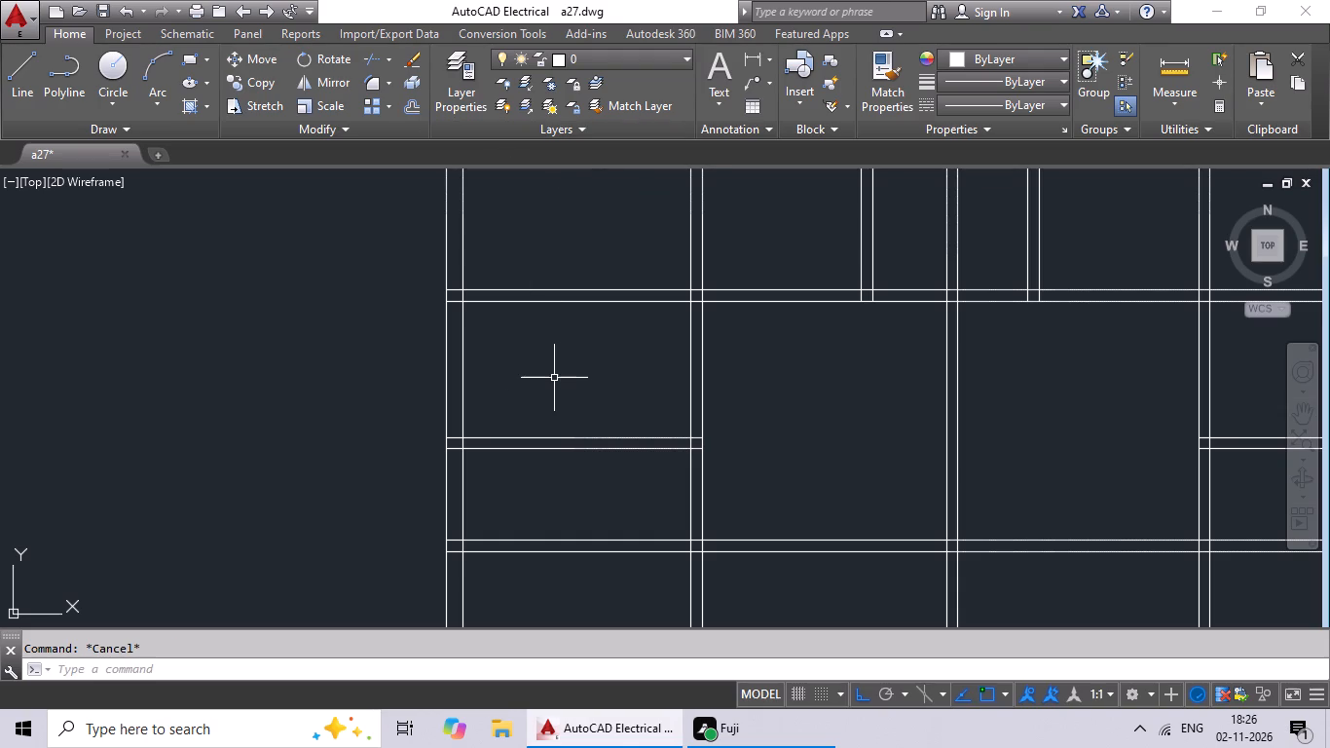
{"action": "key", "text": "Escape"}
Offset the inner line of the left outer wall 6'7" into the plan.
{"action": "key", "text": "o"}
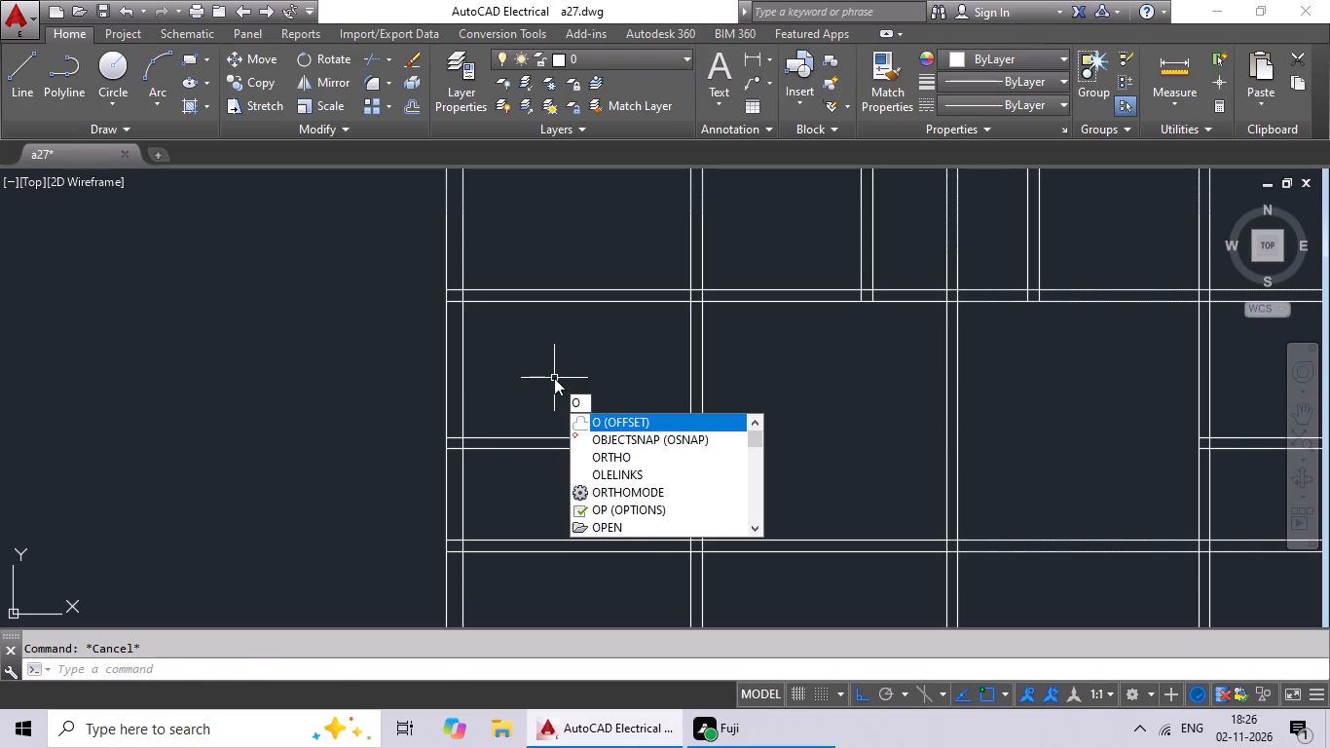
{"action": "key", "text": "Return"}
{"action": "type", "text": "6'7\""}
{"action": "key", "text": "Return"}
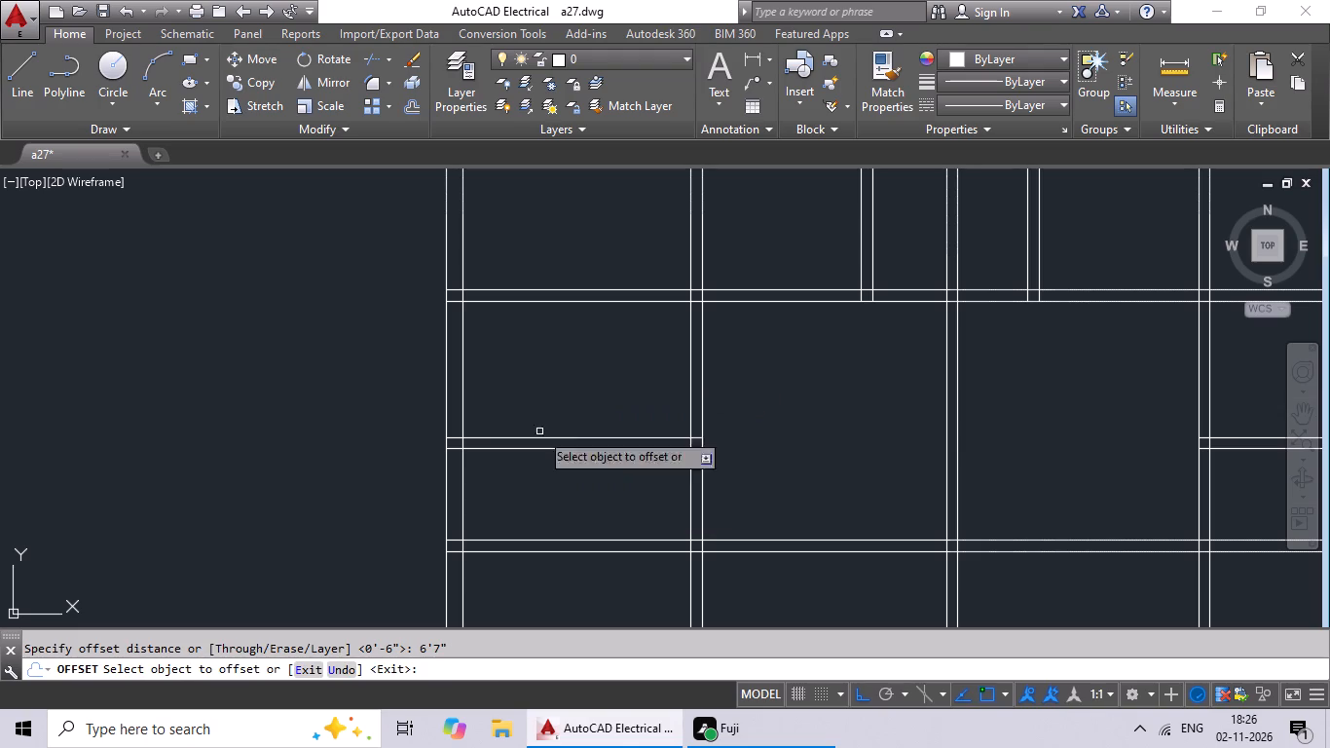
{"action": "left_click", "coordinate": [461, 408]}
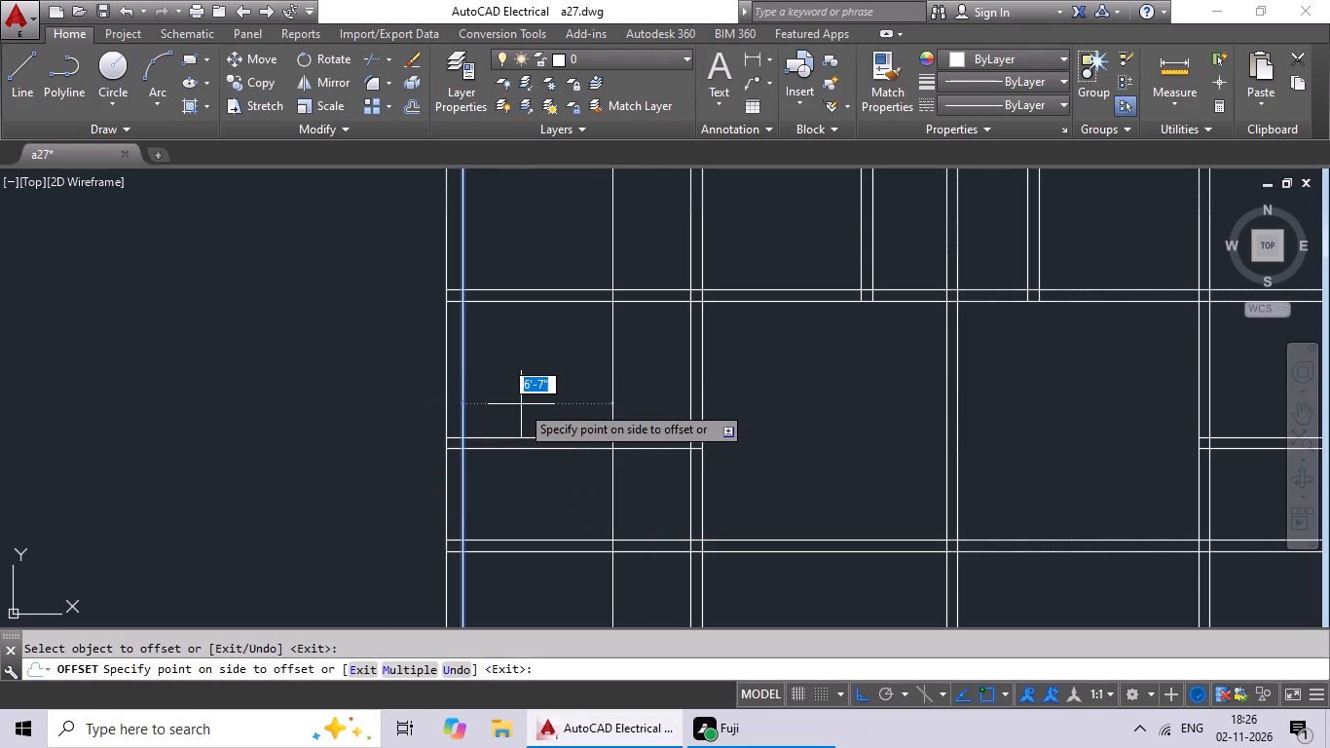
{"action": "left_click", "coordinate": [517, 403]}
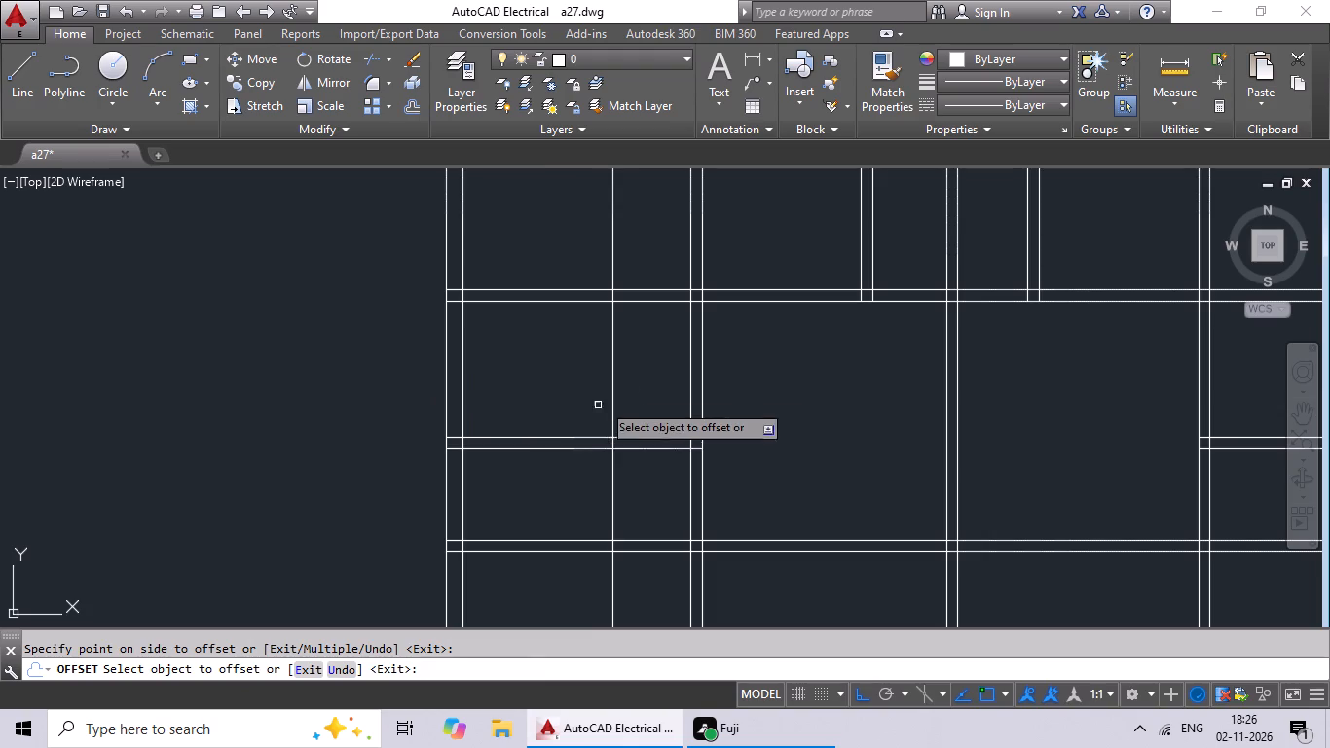
{"action": "scroll", "coordinate": [631, 390], "scroll_direction": "down", "scroll_amount": 2}
{"action": "middle_click_drag", "start_coordinate": [632, 388], "coordinate": [597, 396]}
{"action": "scroll", "coordinate": [594, 399], "scroll_direction": "up", "scroll_amount": 3}
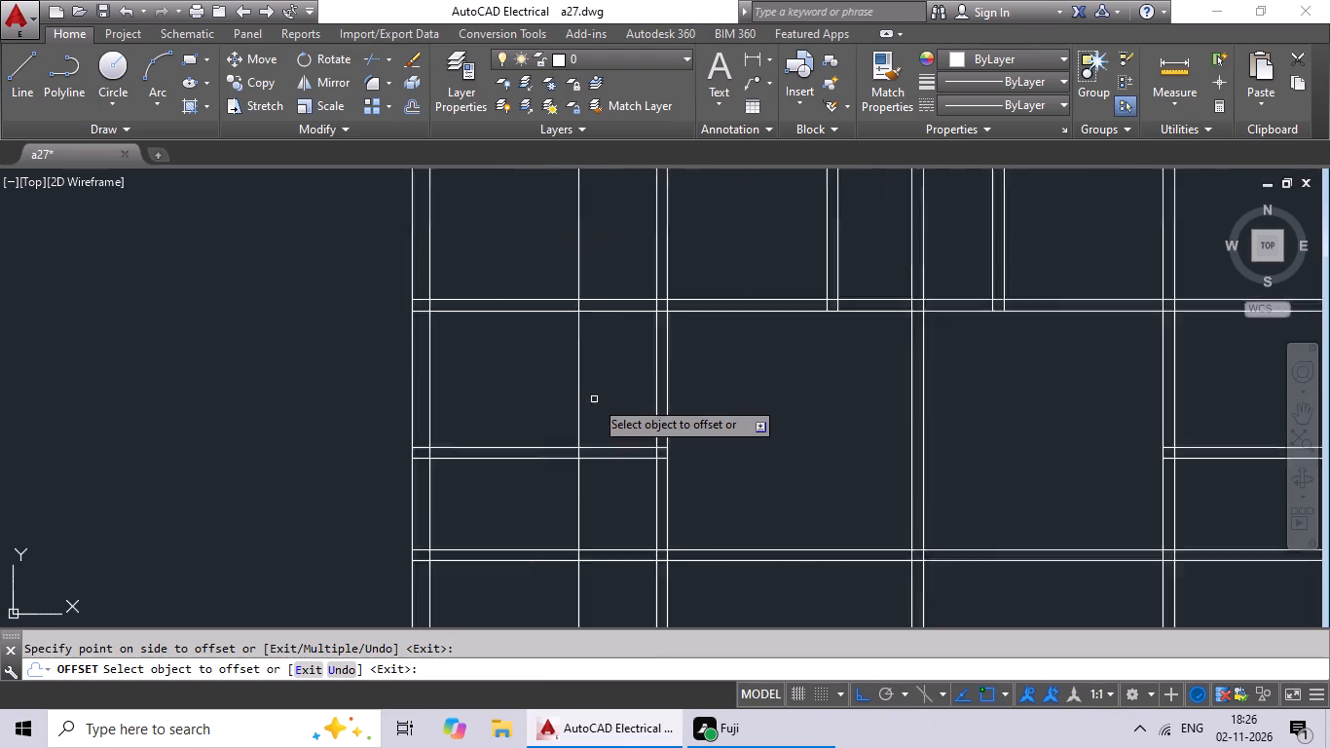
{"action": "key", "text": "Escape"}
{"action": "key", "text": "Escape"}
{"action": "key", "text": "Escape"}
Trim the new vertical line inside the full-width partition at the top of the lower-left small room.
{"action": "scroll", "coordinate": [594, 399], "scroll_direction": "down", "scroll_amount": 3}
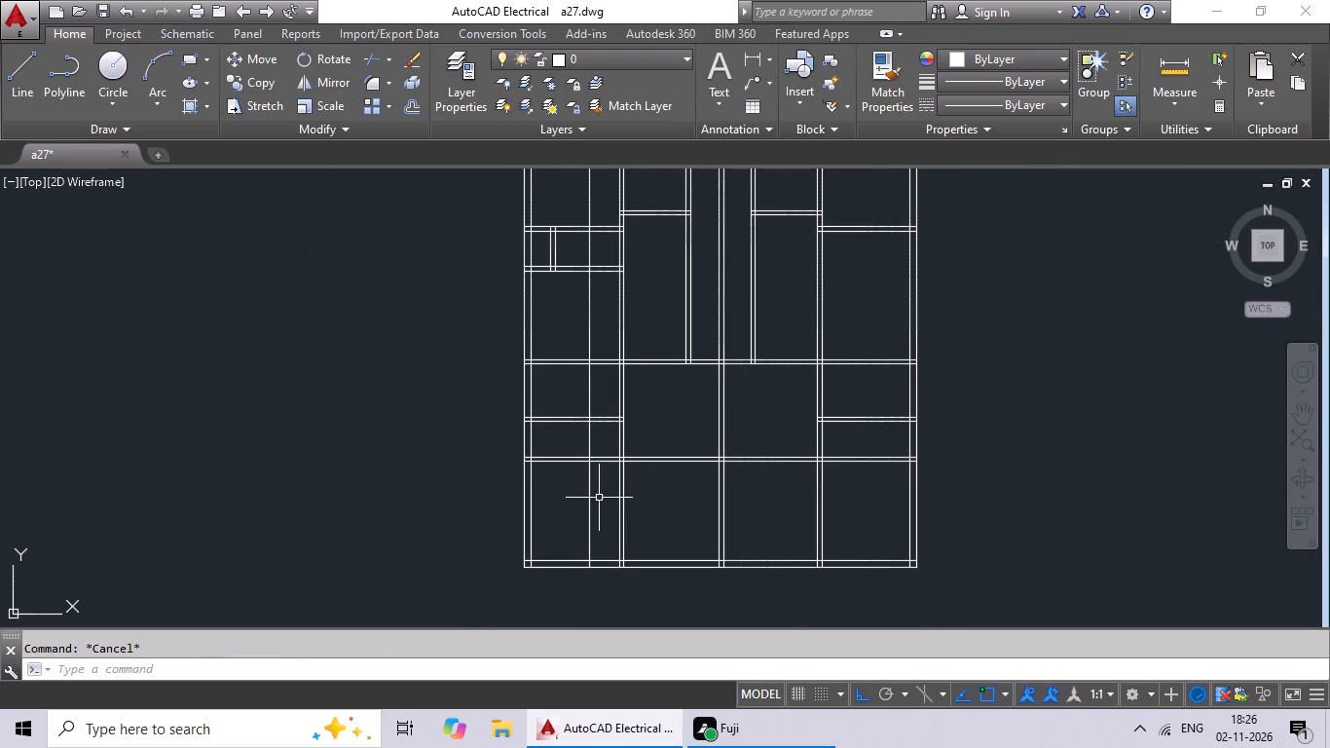
{"action": "key", "text": "Escape"}
{"action": "key", "text": "Escape"}
{"action": "key", "text": "Escape"}
{"action": "key", "text": "Escape"}
{"action": "key", "text": "Escape"}
{"action": "key", "text": "Escape"}
{"action": "scroll", "coordinate": [620, 451], "scroll_direction": "down", "scroll_amount": 1}
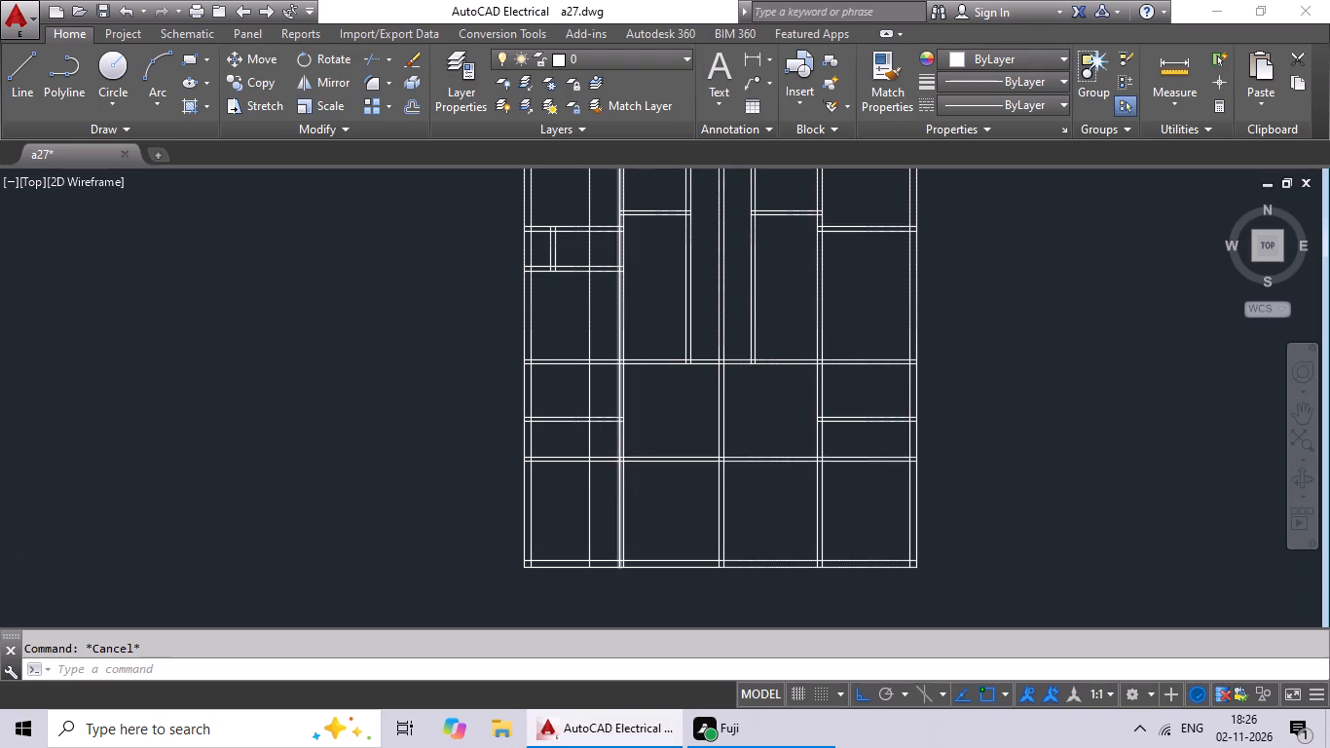
{"action": "middle_click_drag", "start_coordinate": [642, 430], "coordinate": [624, 476]}
{"action": "middle_click_drag", "start_coordinate": [615, 467], "coordinate": [554, 469]}
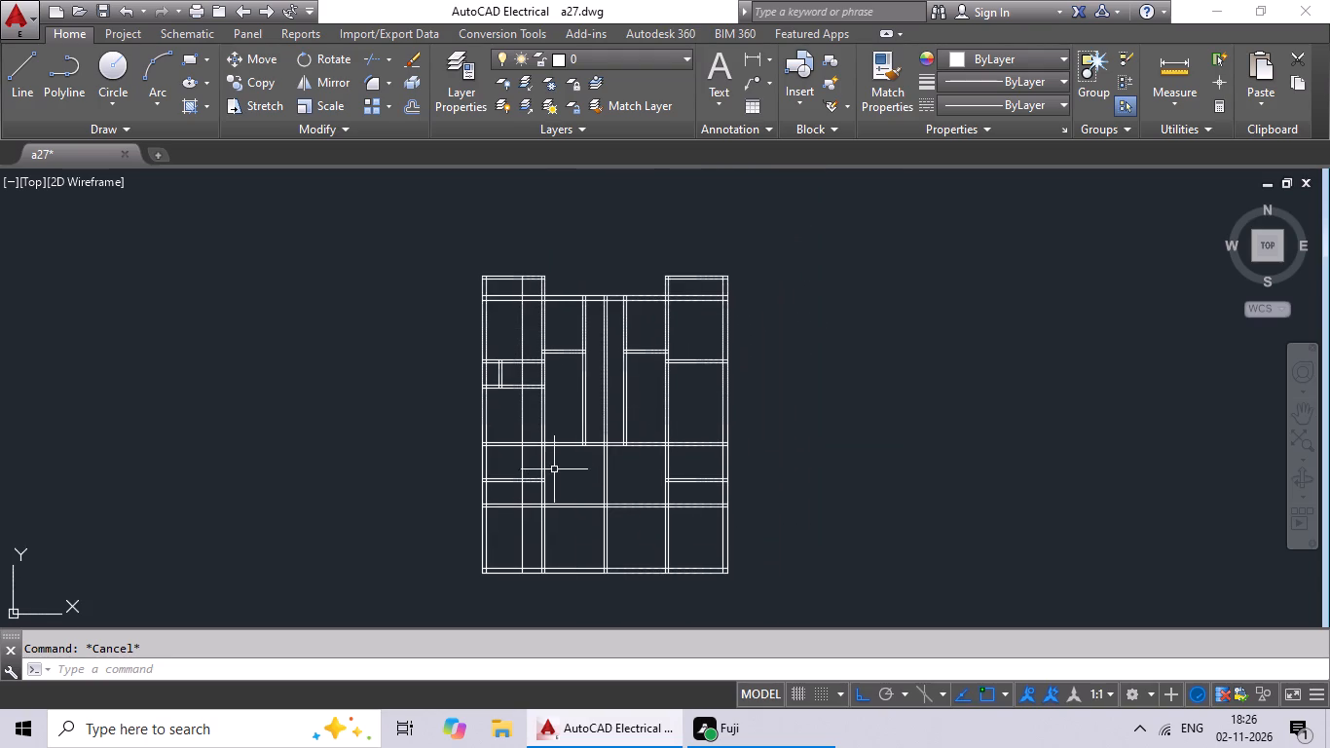
{"action": "scroll", "coordinate": [556, 462], "scroll_direction": "up", "scroll_amount": 2}
{"action": "key", "text": "Escape"}
{"action": "key", "text": "Escape"}
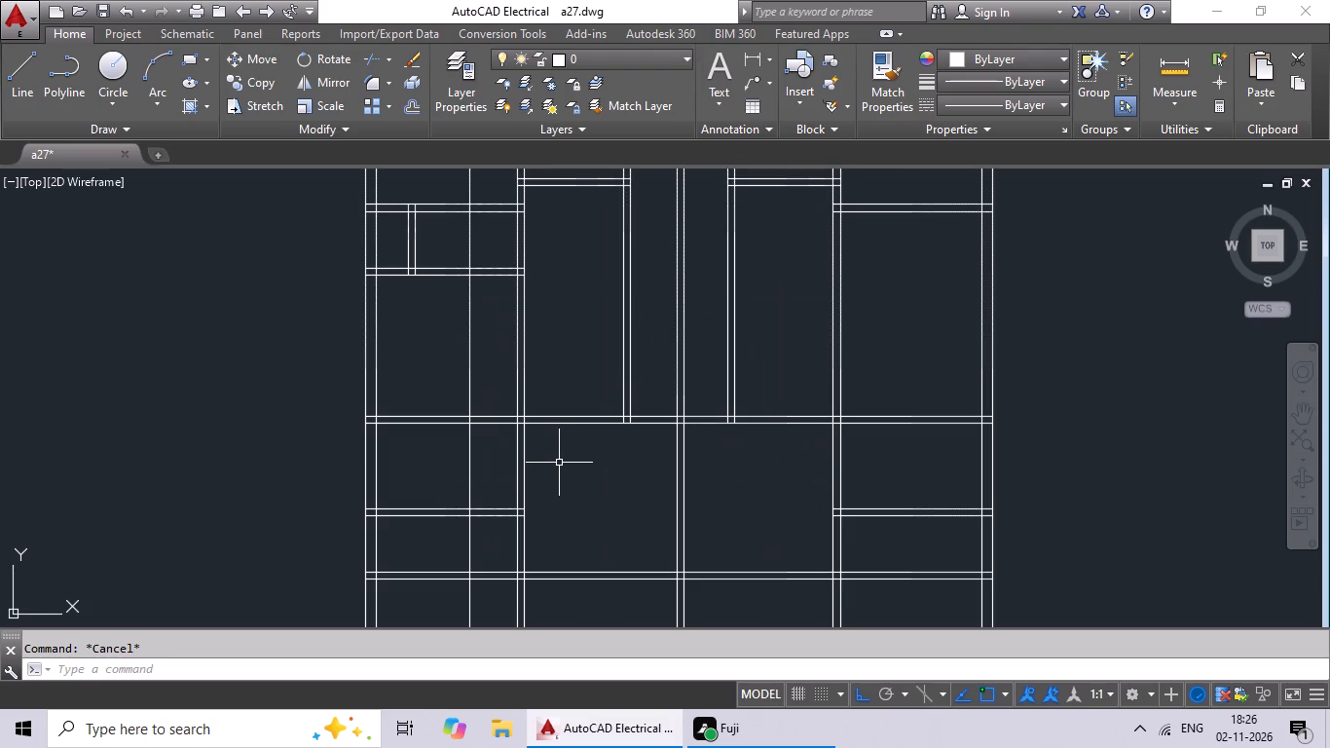
{"action": "type", "text": "tr"}
{"action": "key", "text": "space"}
{"action": "key", "text": "space"}
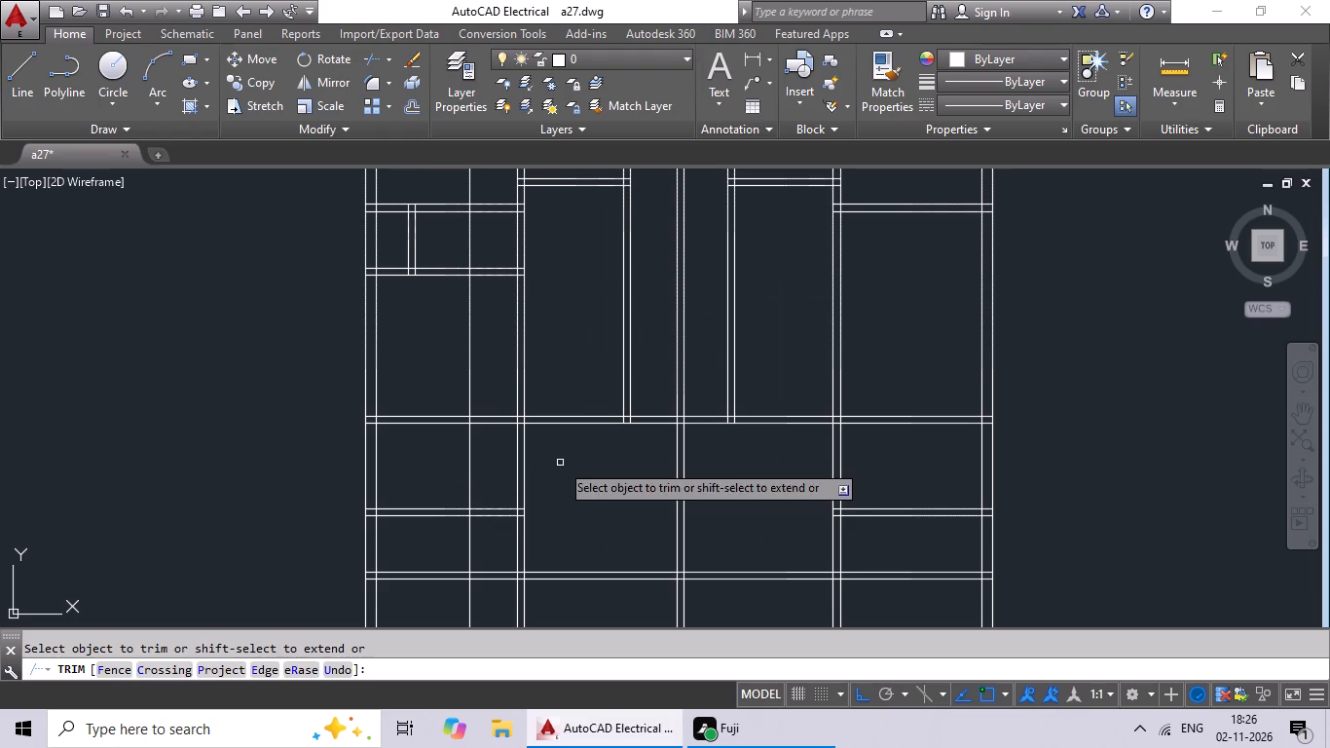
{"action": "scroll", "coordinate": [462, 427], "scroll_direction": "up", "scroll_amount": 5}
{"action": "left_click_drag", "start_coordinate": [552, 363], "coordinate": [470, 378]}
{"action": "left_click_drag", "start_coordinate": [470, 378], "coordinate": [504, 372]}
{"action": "scroll", "coordinate": [599, 355], "scroll_direction": "down", "scroll_amount": 6}
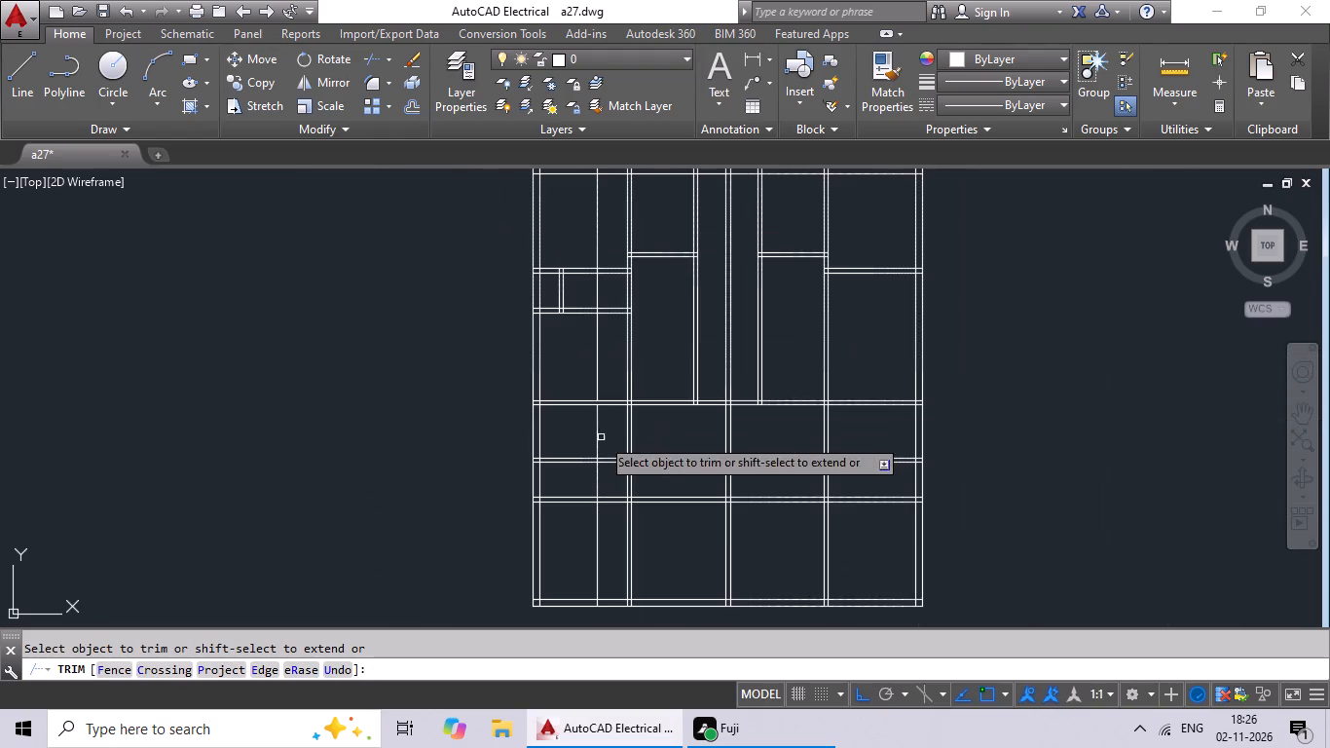
Trim the new vertical line below the lower full-width partition, in the bottom-left room.
{"action": "scroll", "coordinate": [602, 516], "scroll_direction": "up", "scroll_amount": 4}
{"action": "left_click_drag", "start_coordinate": [605, 476], "coordinate": [473, 569]}
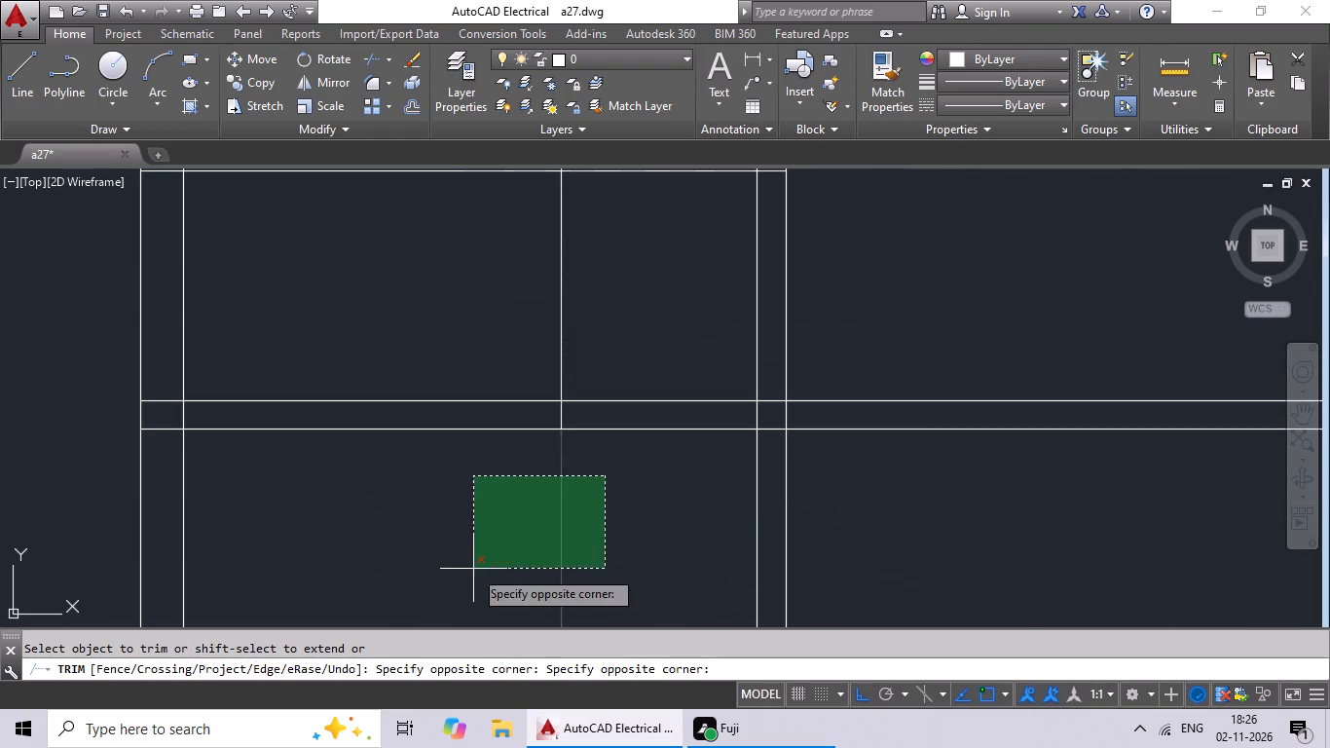
{"action": "left_click_drag", "start_coordinate": [474, 567], "coordinate": [483, 564]}
{"action": "scroll", "coordinate": [563, 539], "scroll_direction": "down", "scroll_amount": 4}
{"action": "key", "text": "Escape"}
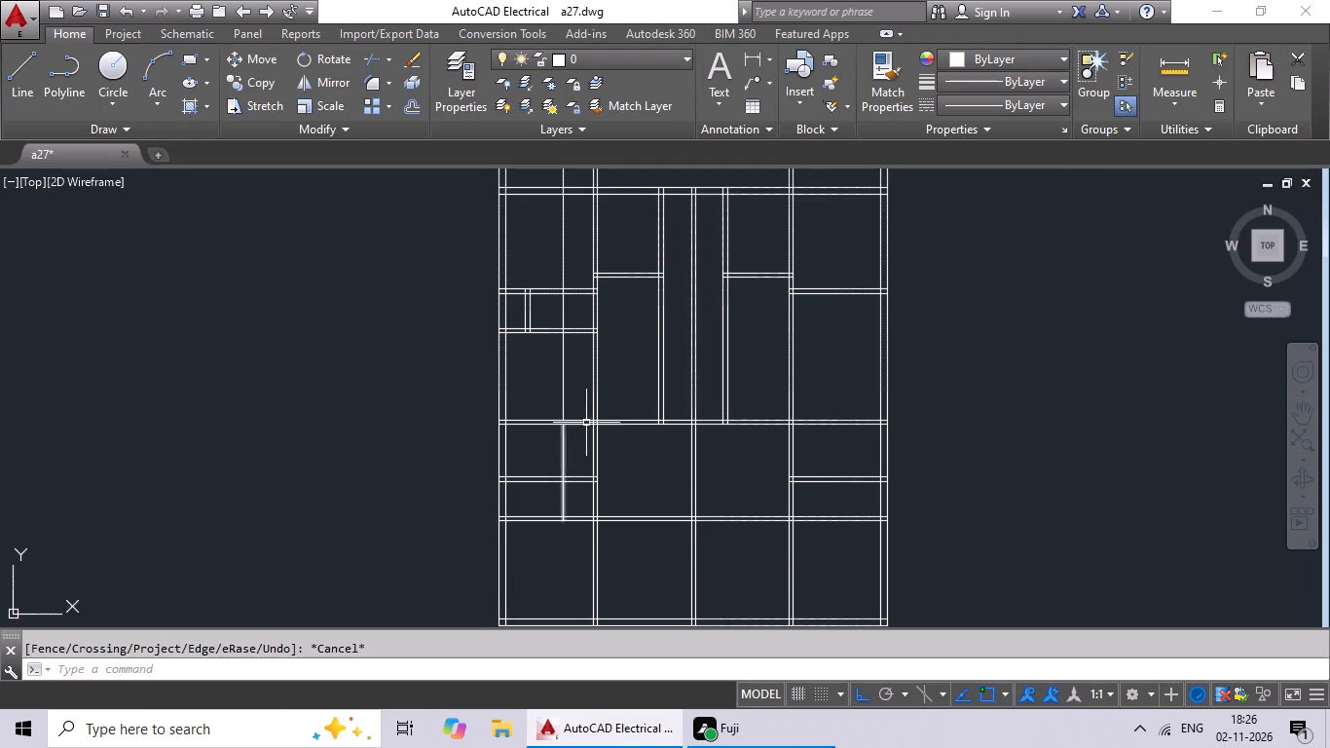
Erase the leftover piece of the new vertical line above the upper full-width partition in the left-hand rooms.
{"action": "left_click", "coordinate": [564, 377]}
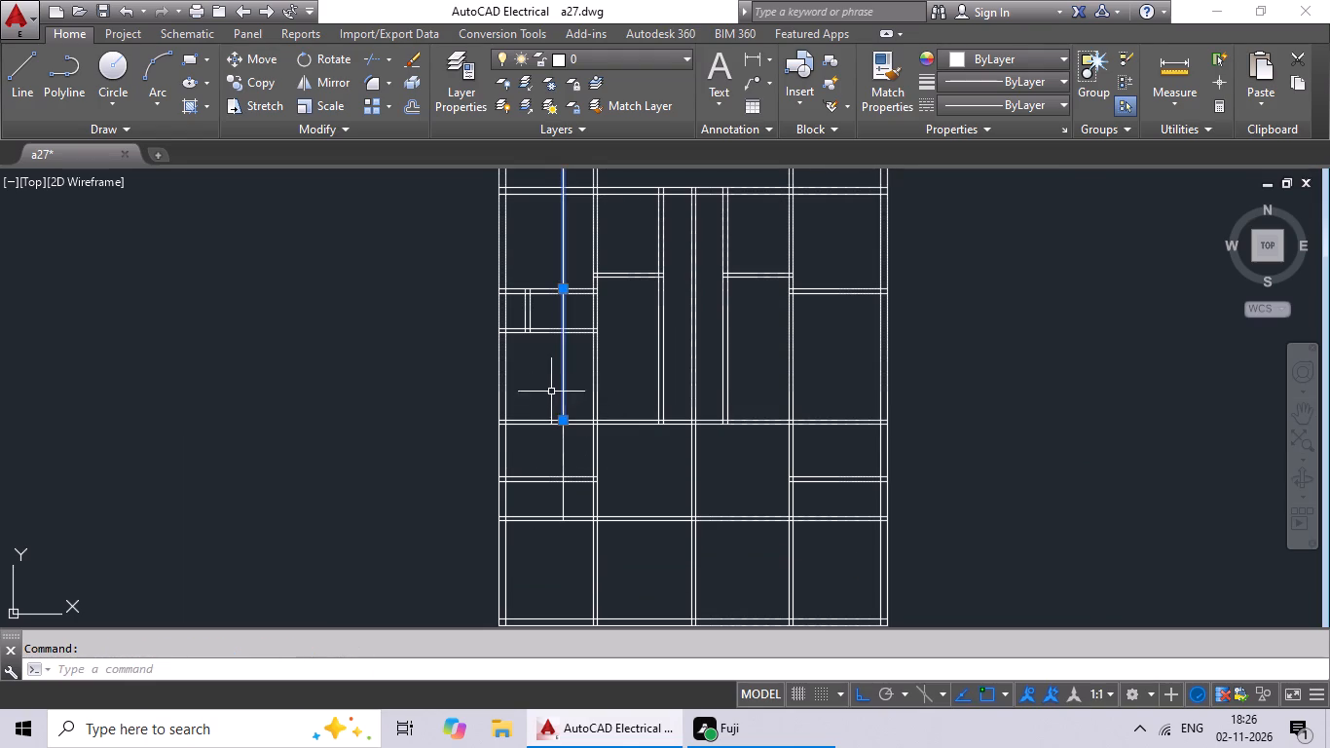
{"action": "key", "text": "Delete"}
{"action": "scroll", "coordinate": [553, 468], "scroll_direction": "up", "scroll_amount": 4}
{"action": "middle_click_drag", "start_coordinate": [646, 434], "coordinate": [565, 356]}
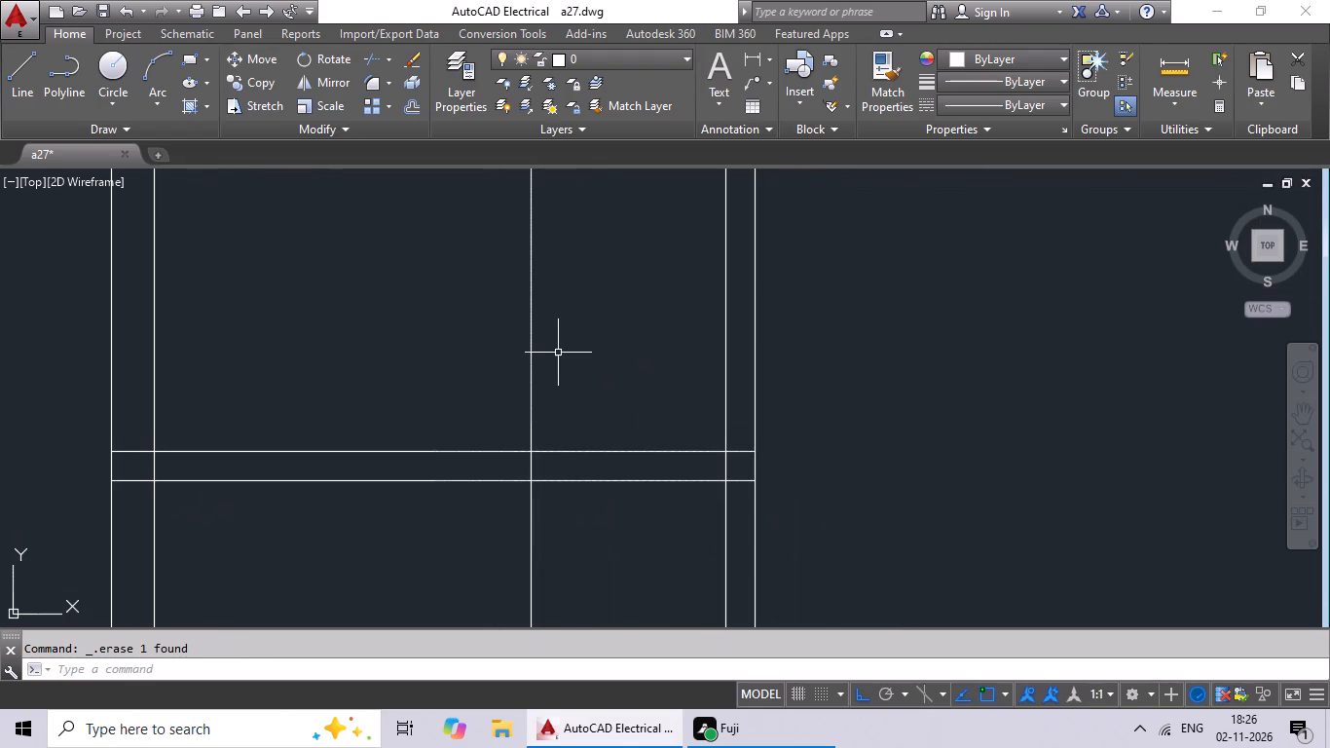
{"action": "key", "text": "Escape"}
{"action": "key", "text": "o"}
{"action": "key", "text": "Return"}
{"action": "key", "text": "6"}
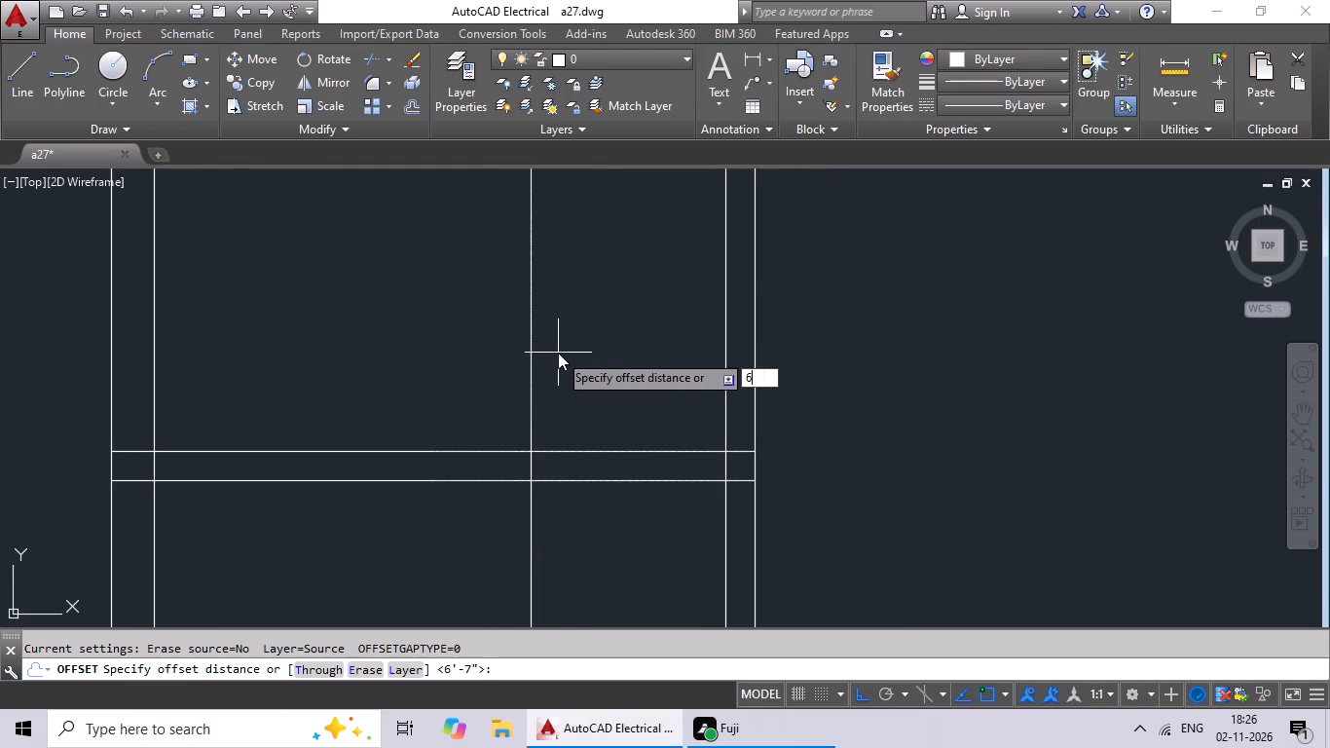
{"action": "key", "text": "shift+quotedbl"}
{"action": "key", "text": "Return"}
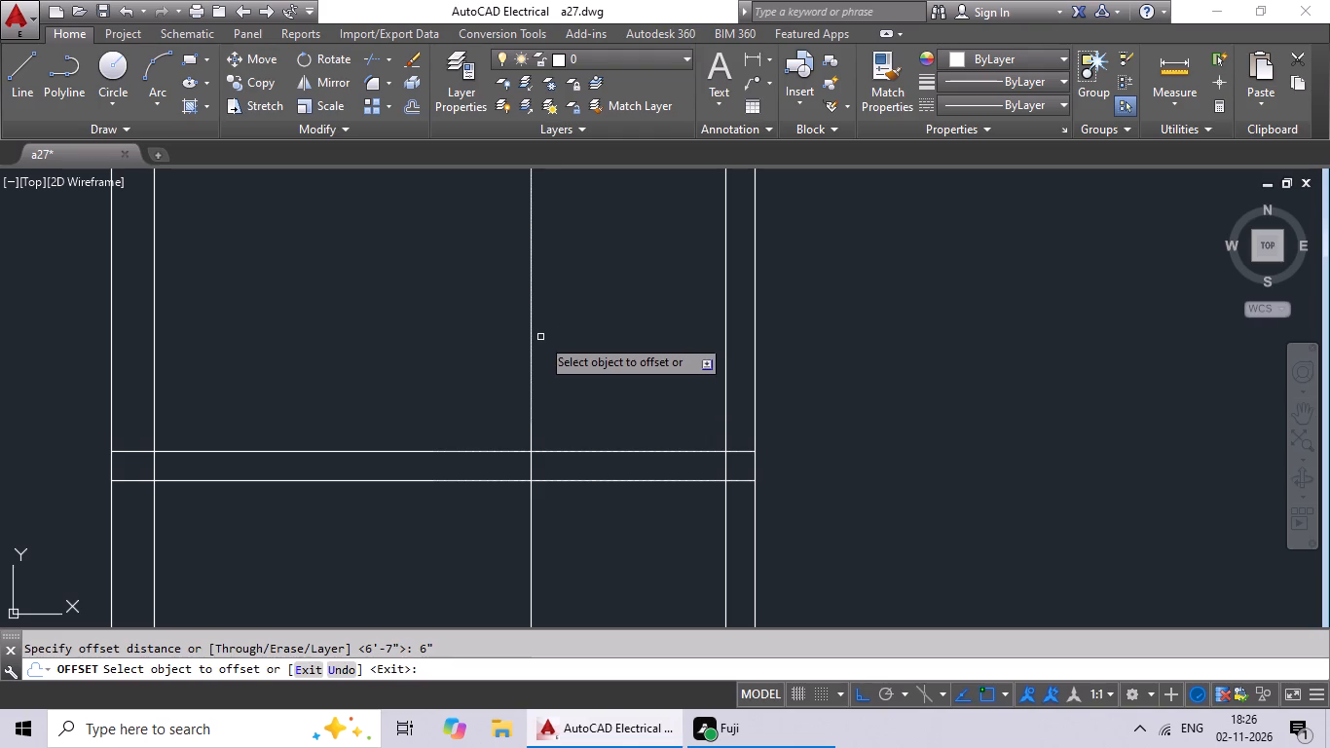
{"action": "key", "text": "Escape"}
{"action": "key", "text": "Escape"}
Offset the new vertical line in the lower-left small room 6" away from the left outer wall.
{"action": "key", "text": "o"}
{"action": "key", "text": "Return"}
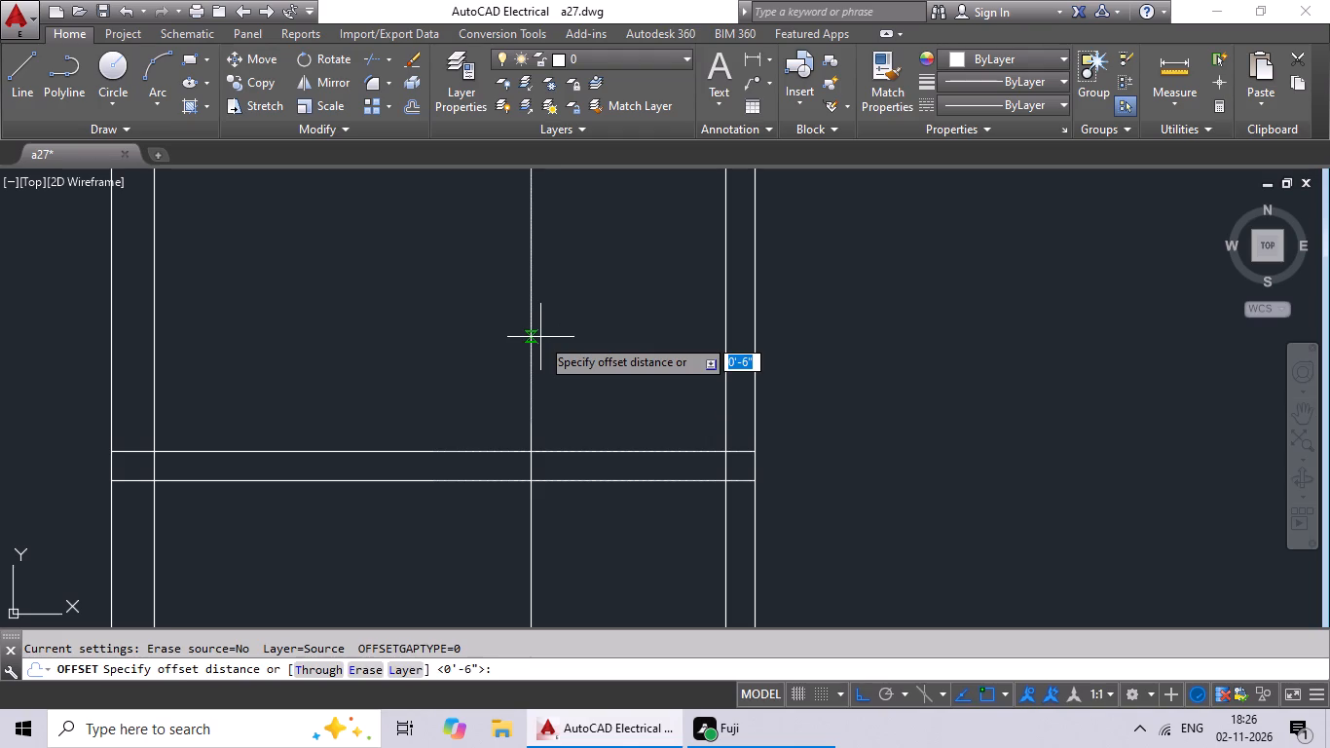
{"action": "key", "text": "6"}
{"action": "key", "text": "shift+quotedbl"}
{"action": "key", "text": "Return"}
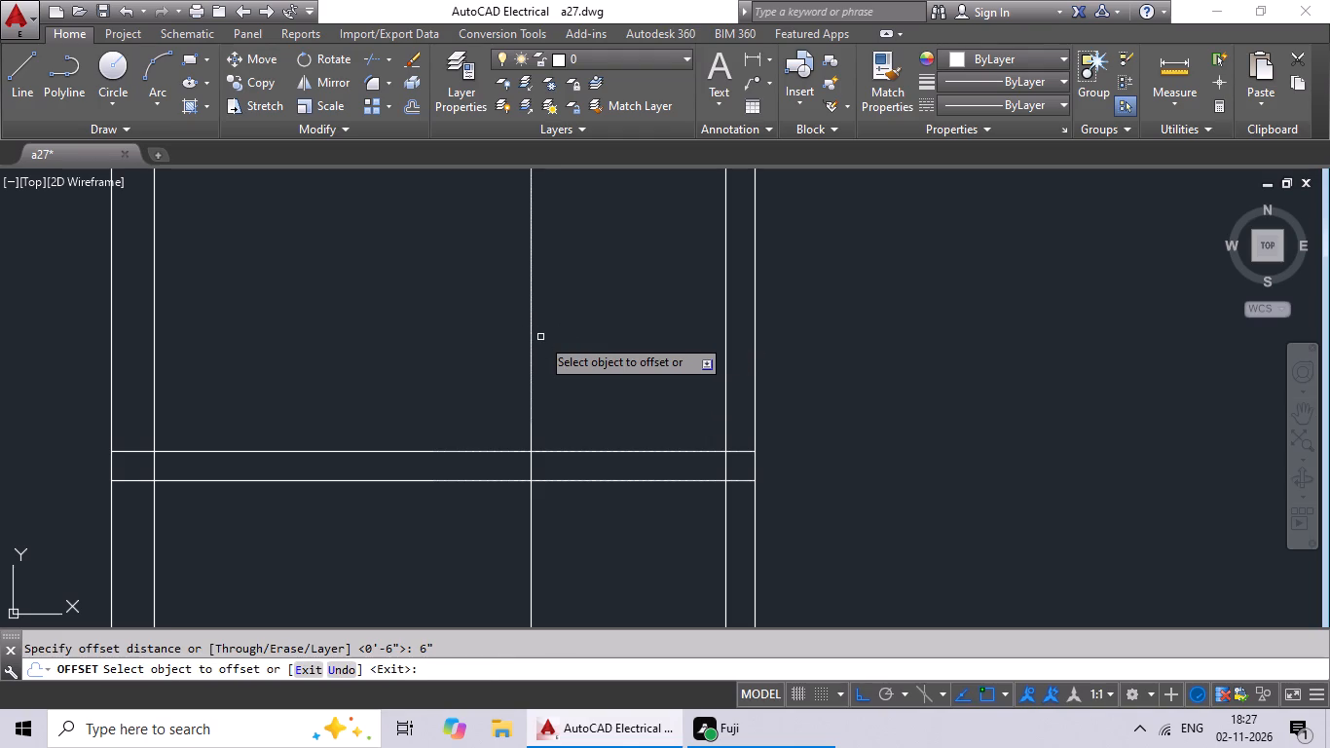
{"action": "left_click", "coordinate": [532, 355]}
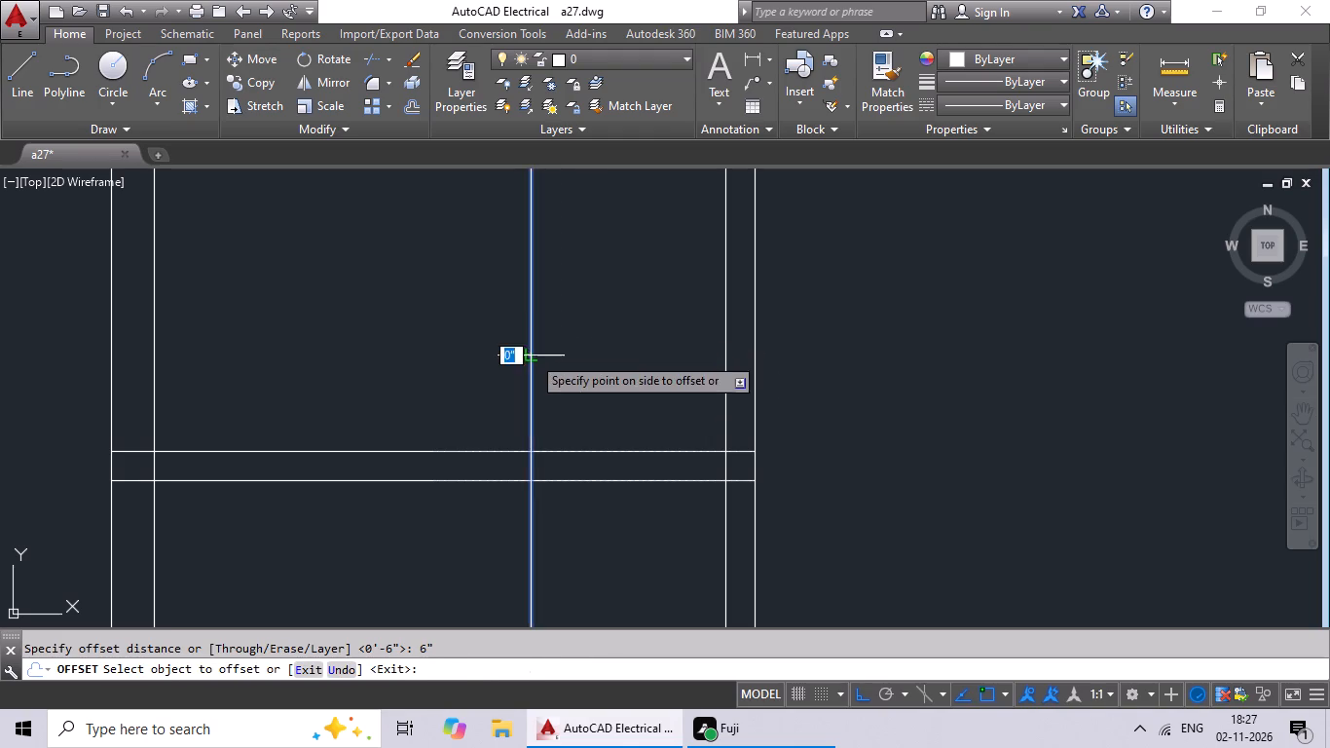
{"action": "left_click", "coordinate": [556, 357]}
{"action": "scroll", "coordinate": [556, 357], "scroll_direction": "down", "scroll_amount": 4}
{"action": "middle_click_drag", "start_coordinate": [559, 355], "coordinate": [539, 406]}
{"action": "scroll", "coordinate": [541, 403], "scroll_direction": "up", "scroll_amount": 3}
{"action": "scroll", "coordinate": [536, 405], "scroll_direction": "down", "scroll_amount": 3}
{"action": "middle_click_drag", "start_coordinate": [536, 403], "coordinate": [516, 436]}
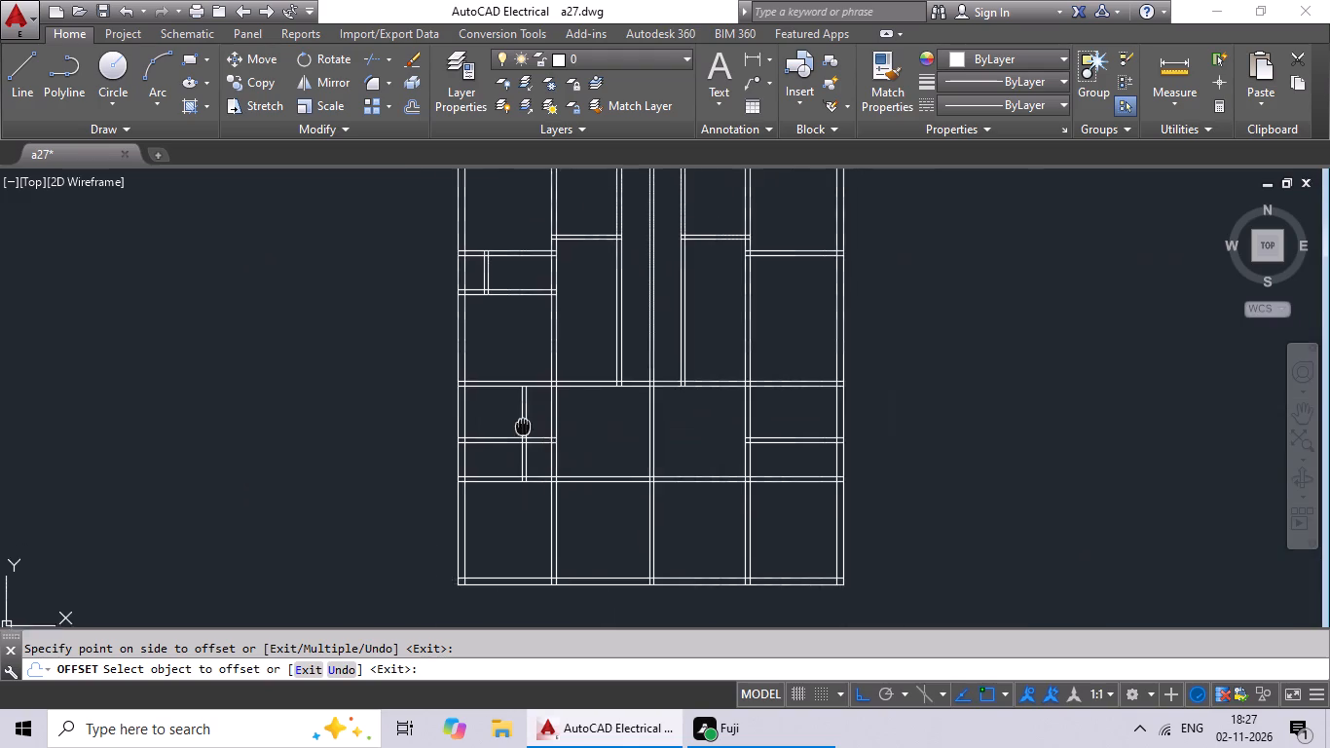
{"action": "middle_click_drag", "start_coordinate": [516, 436], "coordinate": [510, 446]}
{"action": "scroll", "coordinate": [512, 442], "scroll_direction": "up", "scroll_amount": 2}
{"action": "key", "text": "Escape"}
{"action": "key", "text": "Escape"}
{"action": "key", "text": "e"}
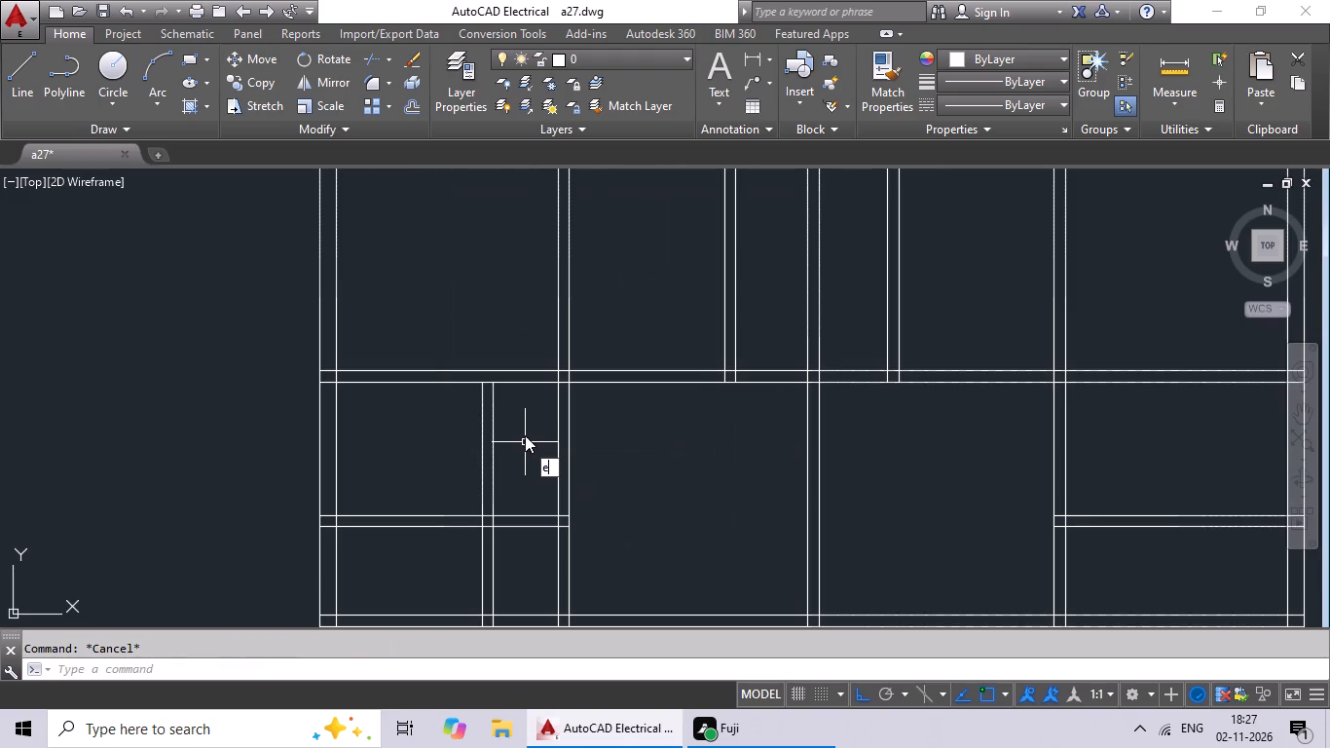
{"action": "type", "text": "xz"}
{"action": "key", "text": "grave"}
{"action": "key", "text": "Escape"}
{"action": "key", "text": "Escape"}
Extend both lines of the new lower-left vertical partition up to the top line of the upper full-width partition.
{"action": "key", "text": "e"}
{"action": "key", "text": "x"}
{"action": "key", "text": "space"}
{"action": "key", "text": "space"}
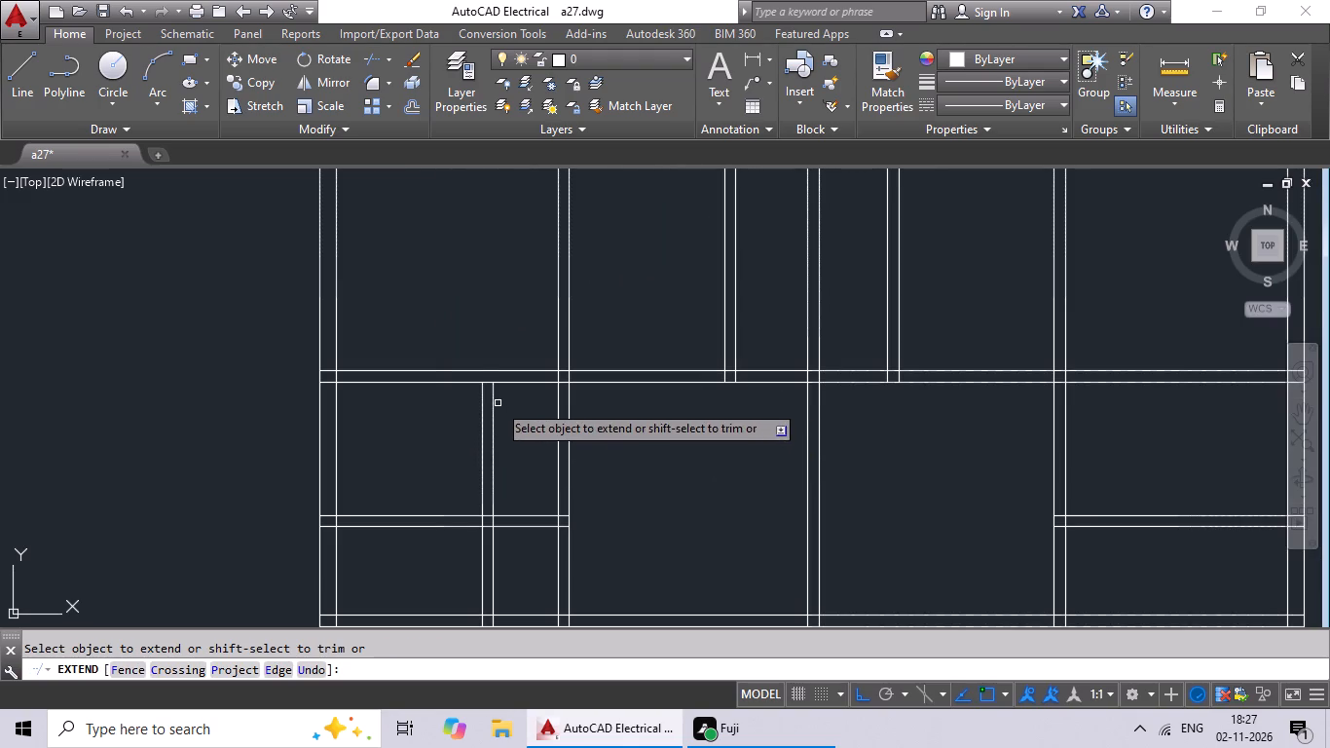
{"action": "left_click", "coordinate": [481, 405]}
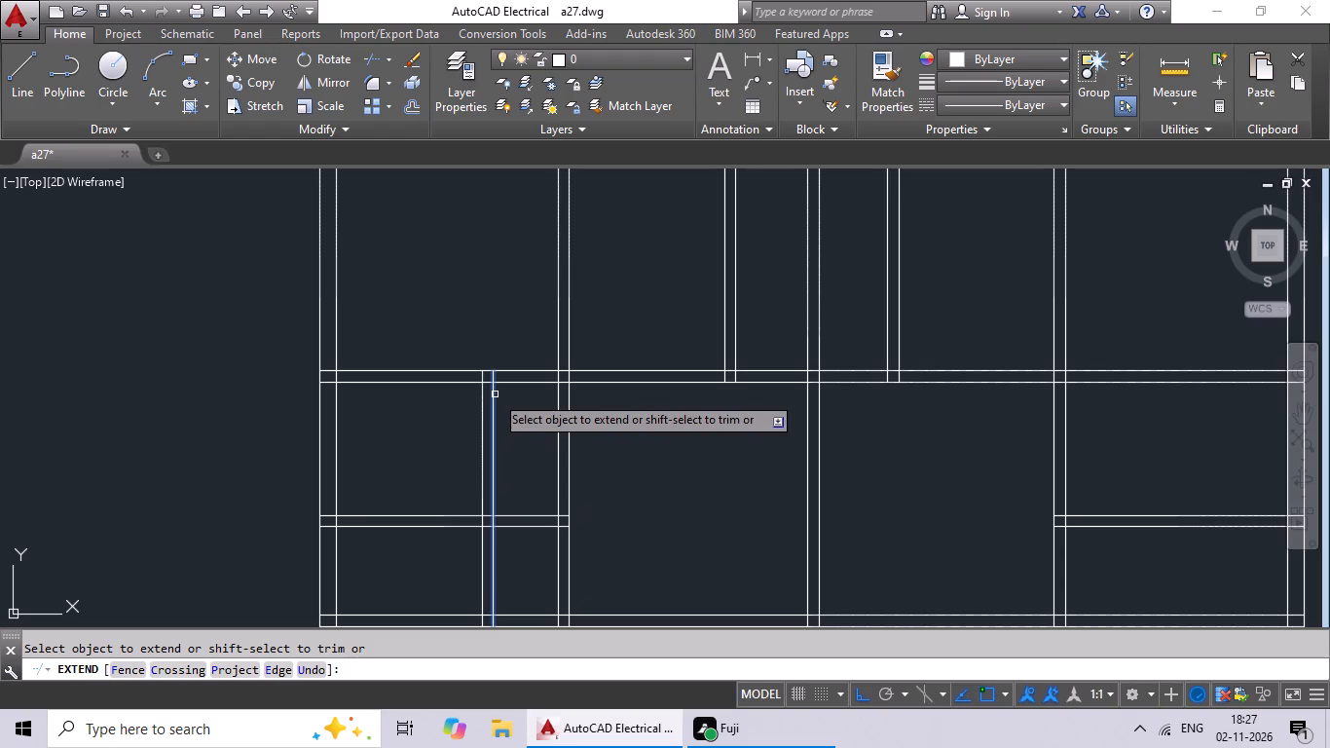
{"action": "left_click", "coordinate": [495, 394]}
{"action": "scroll", "coordinate": [591, 427], "scroll_direction": "down", "scroll_amount": 1}
{"action": "middle_click_drag", "start_coordinate": [691, 407], "coordinate": [769, 391]}
{"action": "scroll", "coordinate": [673, 430], "scroll_direction": "down", "scroll_amount": 1}
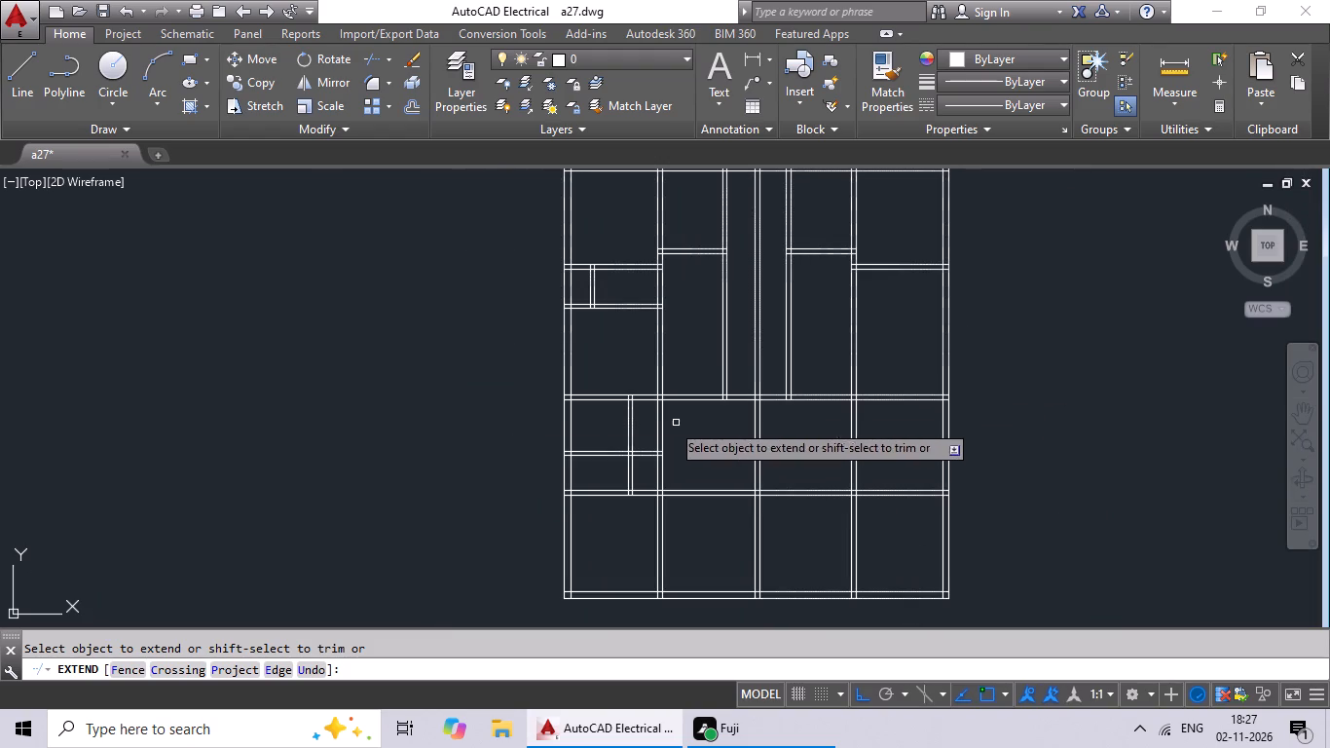
{"action": "middle_click_drag", "start_coordinate": [737, 443], "coordinate": [699, 447]}
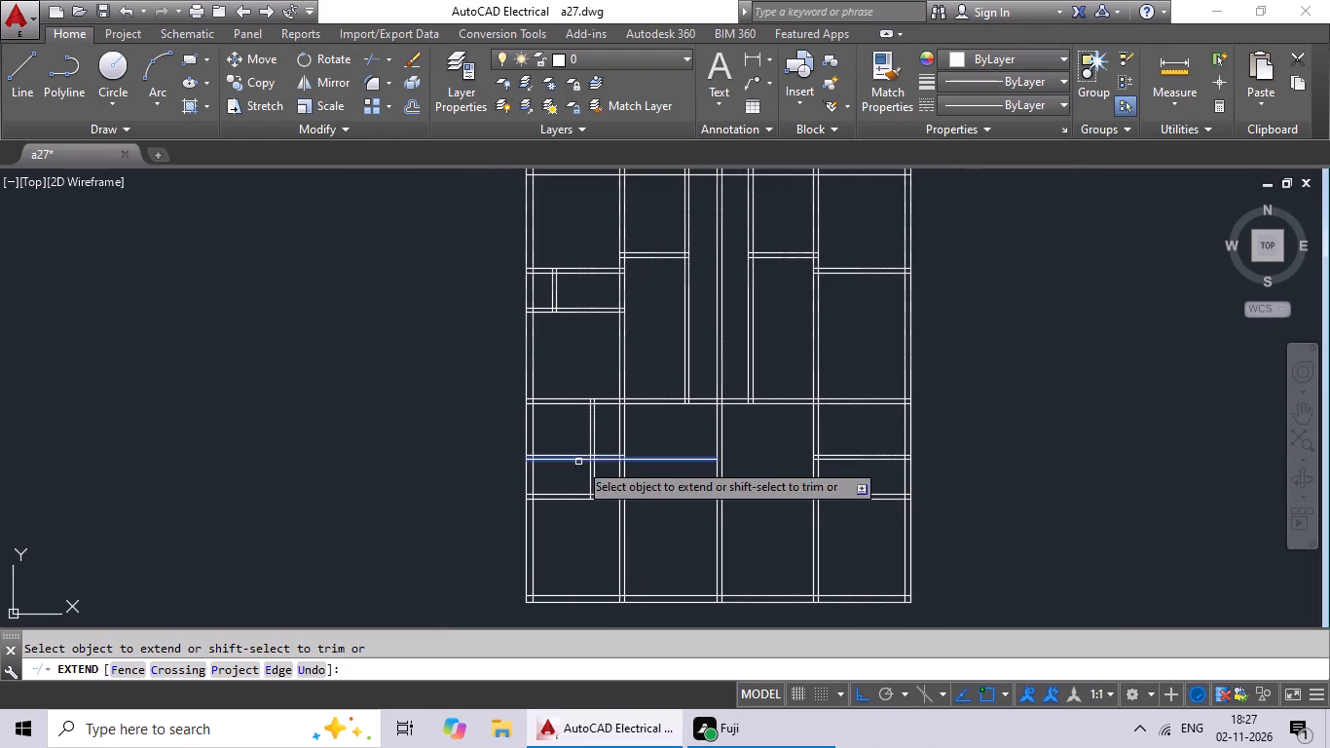
{"action": "key", "text": "Escape"}
{"action": "key", "text": "Escape"}
Trim the old lower-left vertical partition and the short horizontal partition's ends beyond the new partition, between the two full-width partitions.
{"action": "type", "text": "tr"}
{"action": "key", "text": "space"}
{"action": "key", "text": "space"}
{"action": "scroll", "coordinate": [597, 443], "scroll_direction": "up", "scroll_amount": 1}
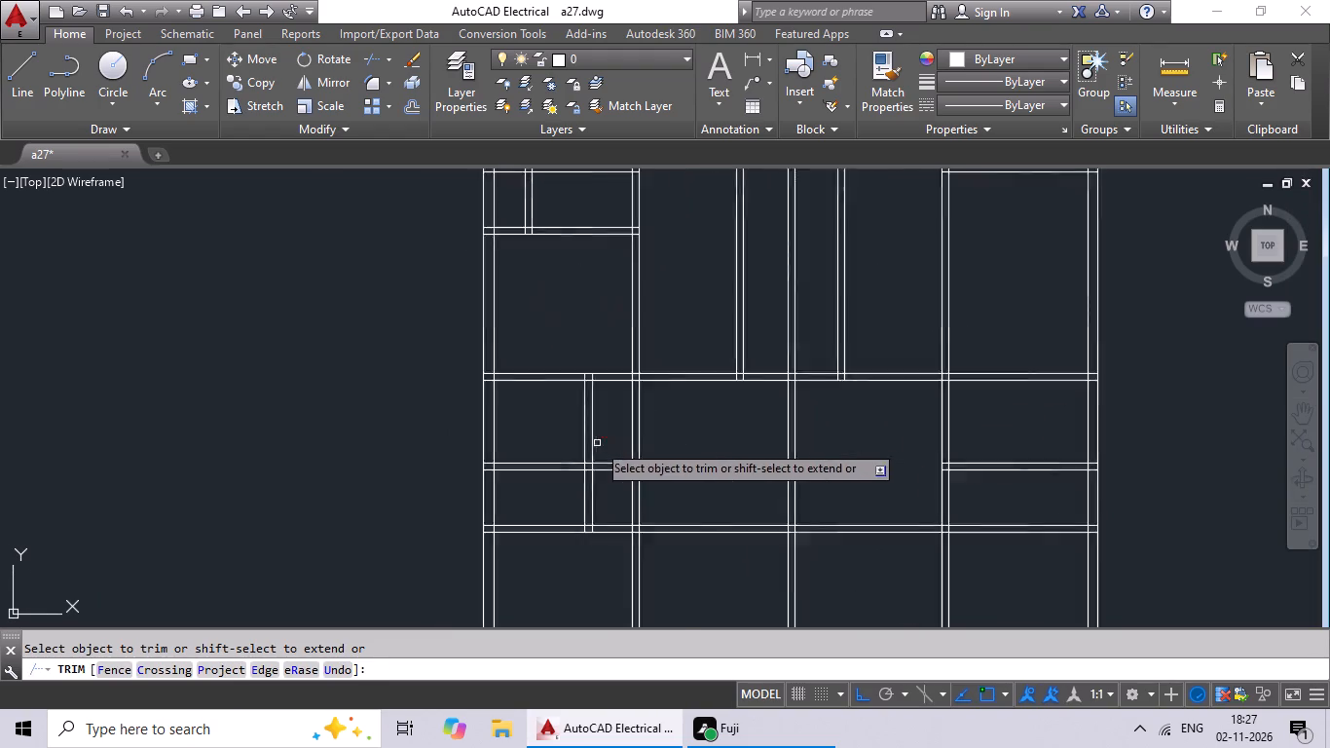
{"action": "scroll", "coordinate": [597, 443], "scroll_direction": "up", "scroll_amount": 2}
{"action": "scroll", "coordinate": [705, 426], "scroll_direction": "down", "scroll_amount": 2}
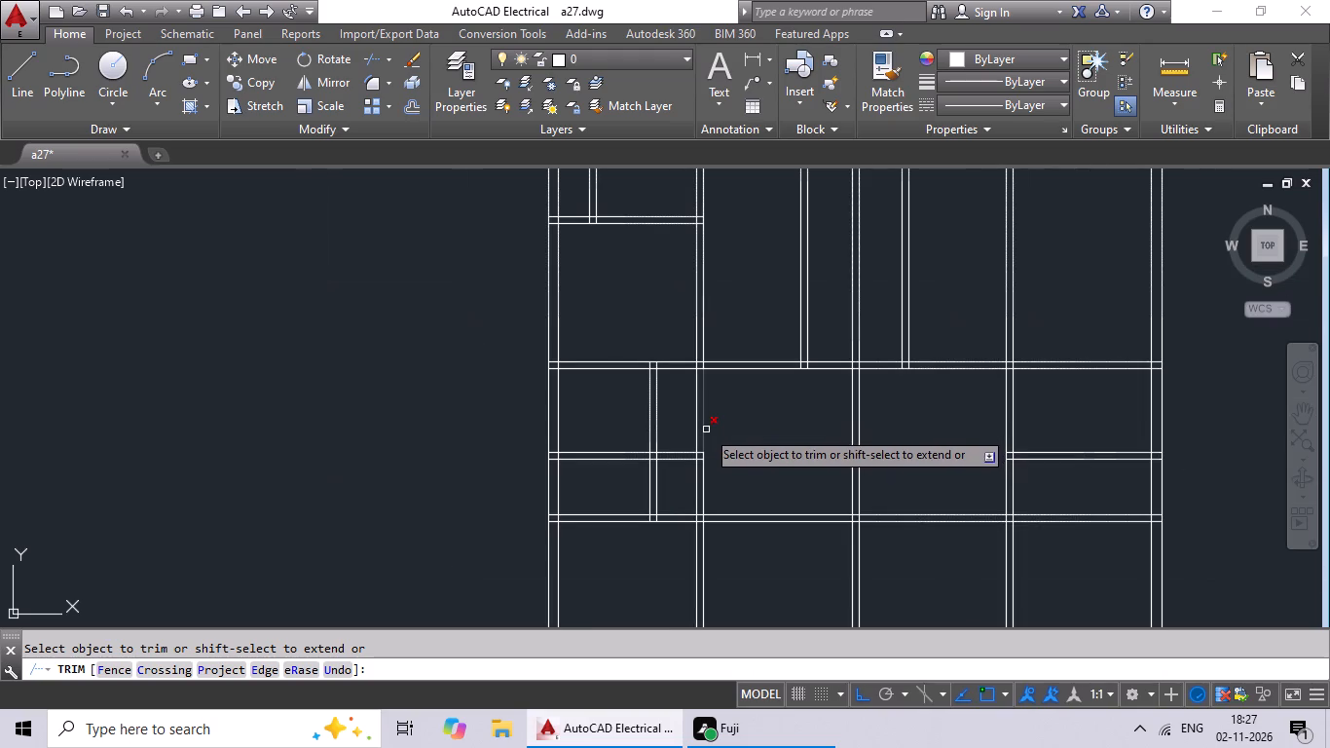
{"action": "scroll", "coordinate": [706, 430], "scroll_direction": "down", "scroll_amount": 1}
{"action": "scroll", "coordinate": [706, 430], "scroll_direction": "up", "scroll_amount": 2}
{"action": "left_click_drag", "start_coordinate": [732, 393], "coordinate": [655, 530]}
{"action": "scroll", "coordinate": [716, 456], "scroll_direction": "down", "scroll_amount": 1}
{"action": "middle_click", "coordinate": [716, 455]}
{"action": "middle_click", "coordinate": [688, 467]}
{"action": "key", "text": "Escape"}
{"action": "key", "text": "Escape"}
Erase the leftover pieces of the old lower-left partition between the two full-width partitions.
{"action": "left_click_drag", "start_coordinate": [714, 425], "coordinate": [701, 445]}
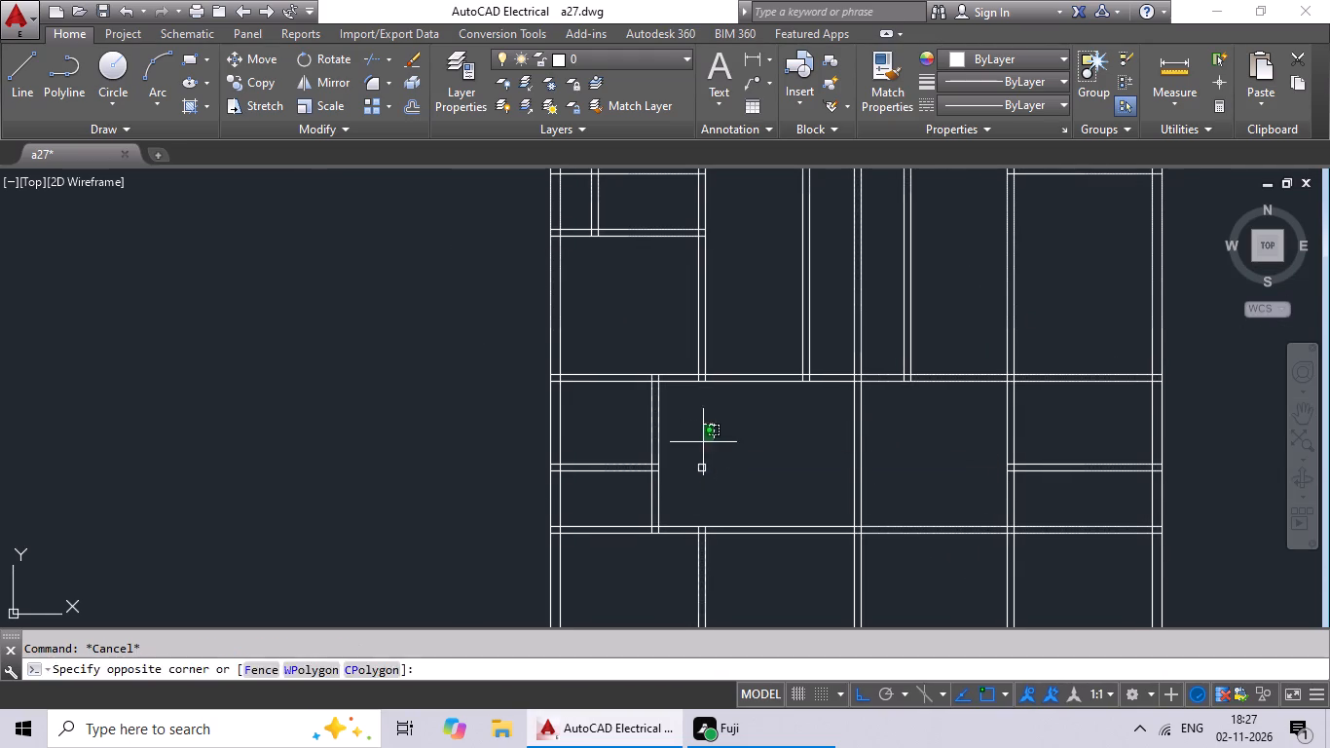
{"action": "left_click_drag", "start_coordinate": [701, 445], "coordinate": [746, 493]}
{"action": "key", "text": "Delete"}
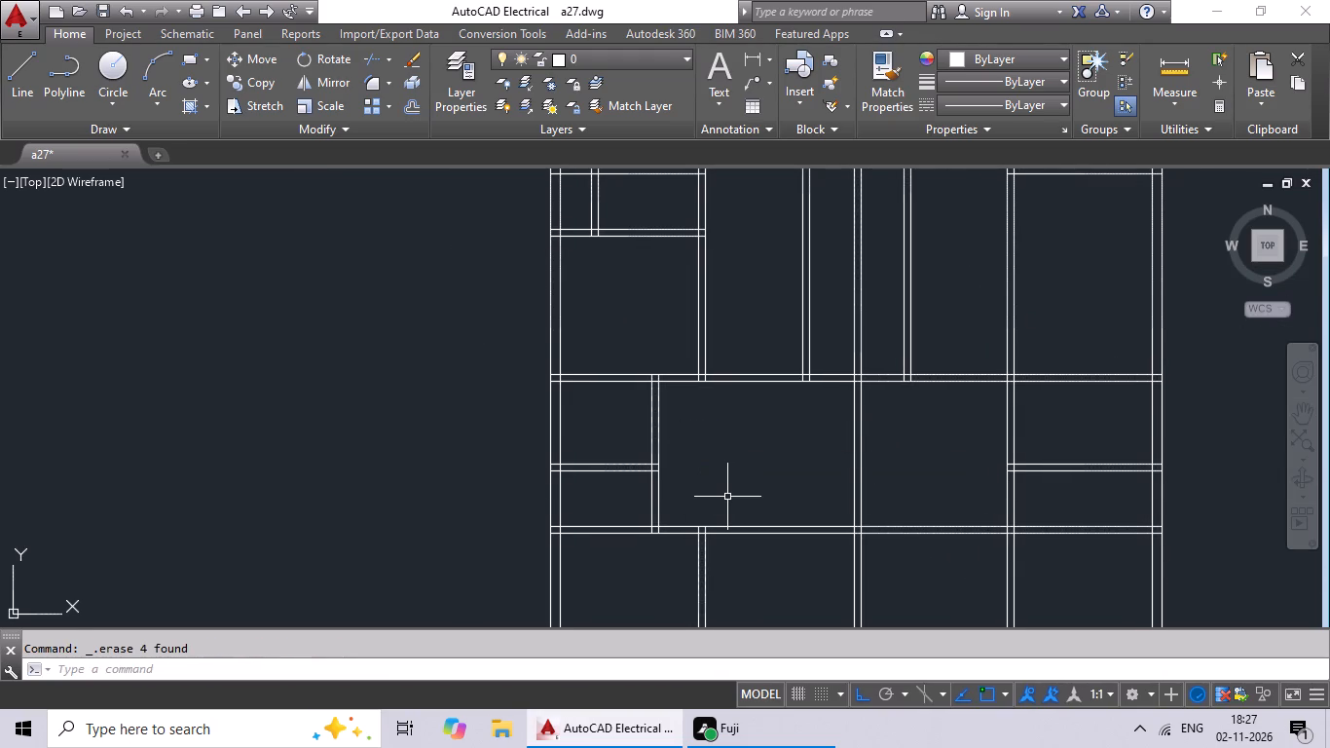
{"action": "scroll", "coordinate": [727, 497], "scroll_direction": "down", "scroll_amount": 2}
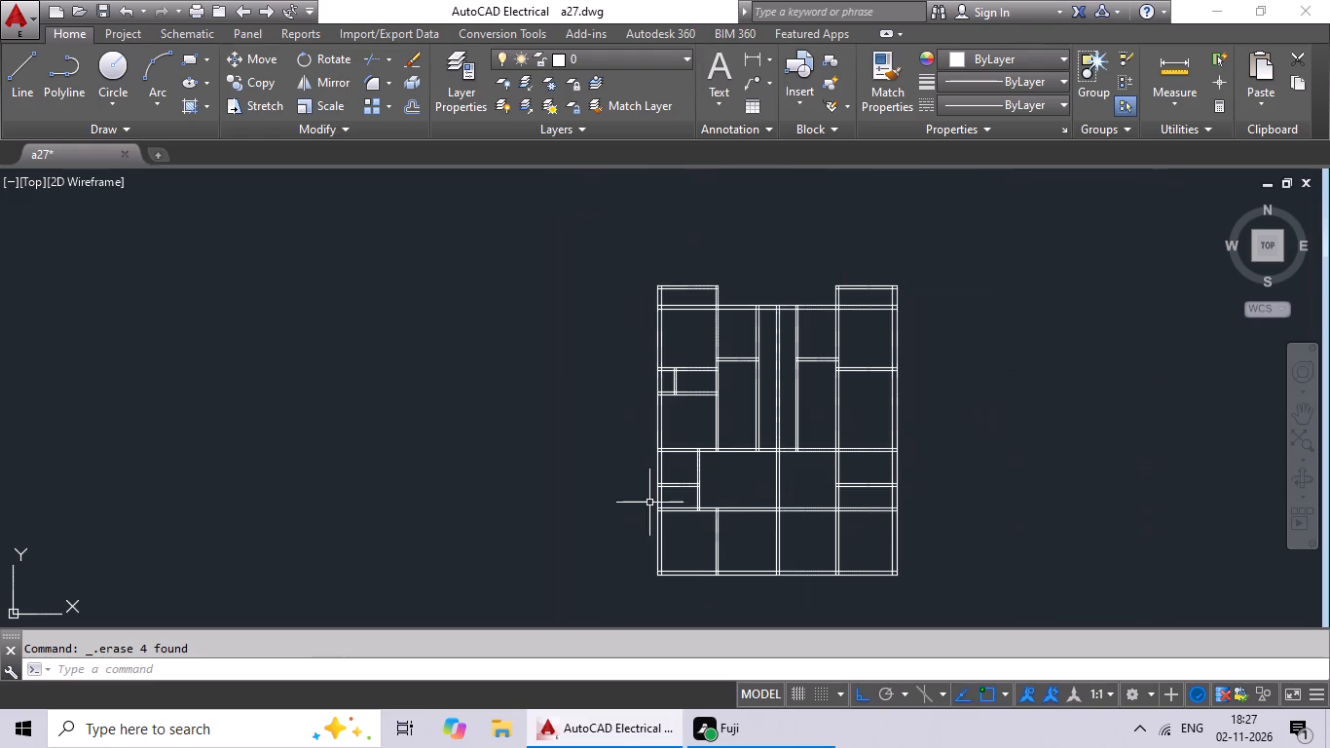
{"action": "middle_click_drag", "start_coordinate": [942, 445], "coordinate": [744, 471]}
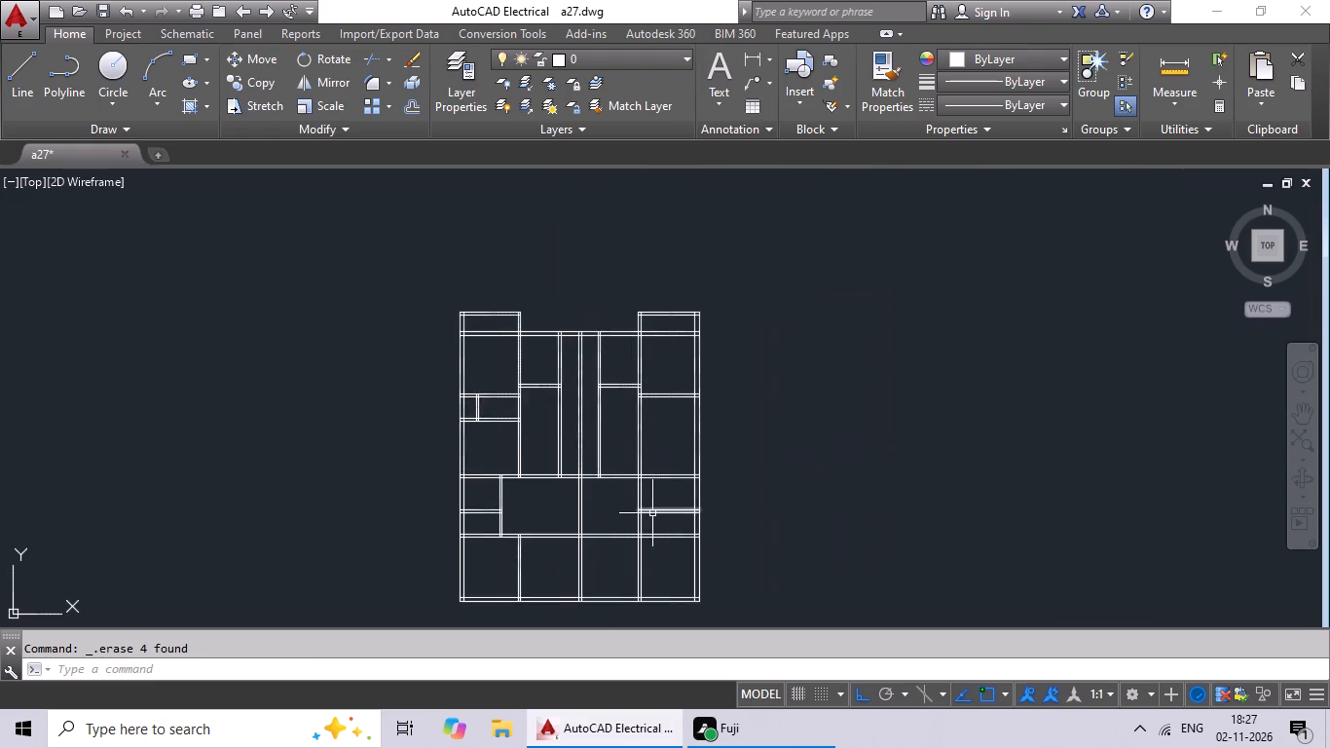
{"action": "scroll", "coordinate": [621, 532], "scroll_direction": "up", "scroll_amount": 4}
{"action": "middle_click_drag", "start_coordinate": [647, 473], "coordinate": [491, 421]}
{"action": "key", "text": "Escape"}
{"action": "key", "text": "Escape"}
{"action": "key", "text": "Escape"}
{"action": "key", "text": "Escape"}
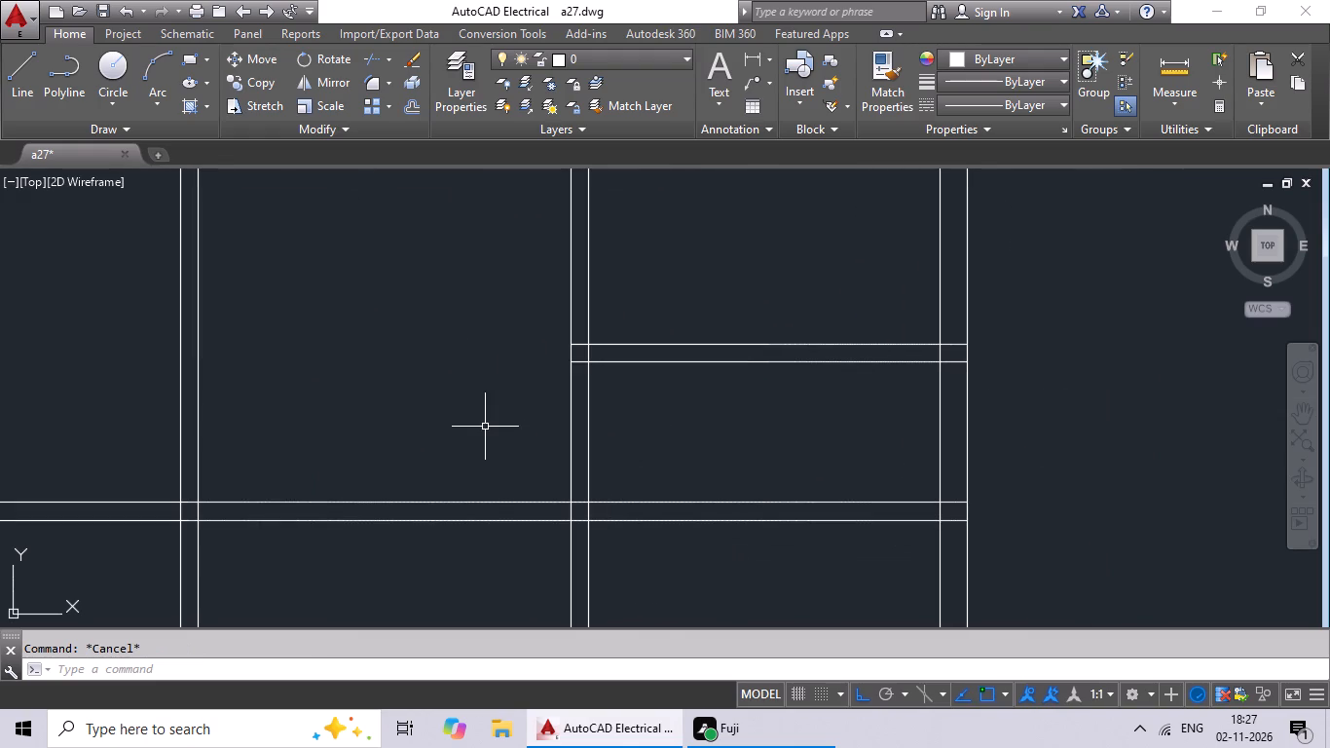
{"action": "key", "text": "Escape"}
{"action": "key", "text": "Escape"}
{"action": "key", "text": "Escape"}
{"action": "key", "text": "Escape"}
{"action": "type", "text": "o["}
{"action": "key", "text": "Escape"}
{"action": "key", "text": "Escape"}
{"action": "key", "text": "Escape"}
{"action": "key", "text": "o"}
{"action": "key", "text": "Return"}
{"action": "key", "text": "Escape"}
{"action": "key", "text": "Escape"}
Offset the inner line of the right outer wall 6'7" into the plan.
{"action": "key", "text": "o"}
{"action": "key", "text": "Return"}
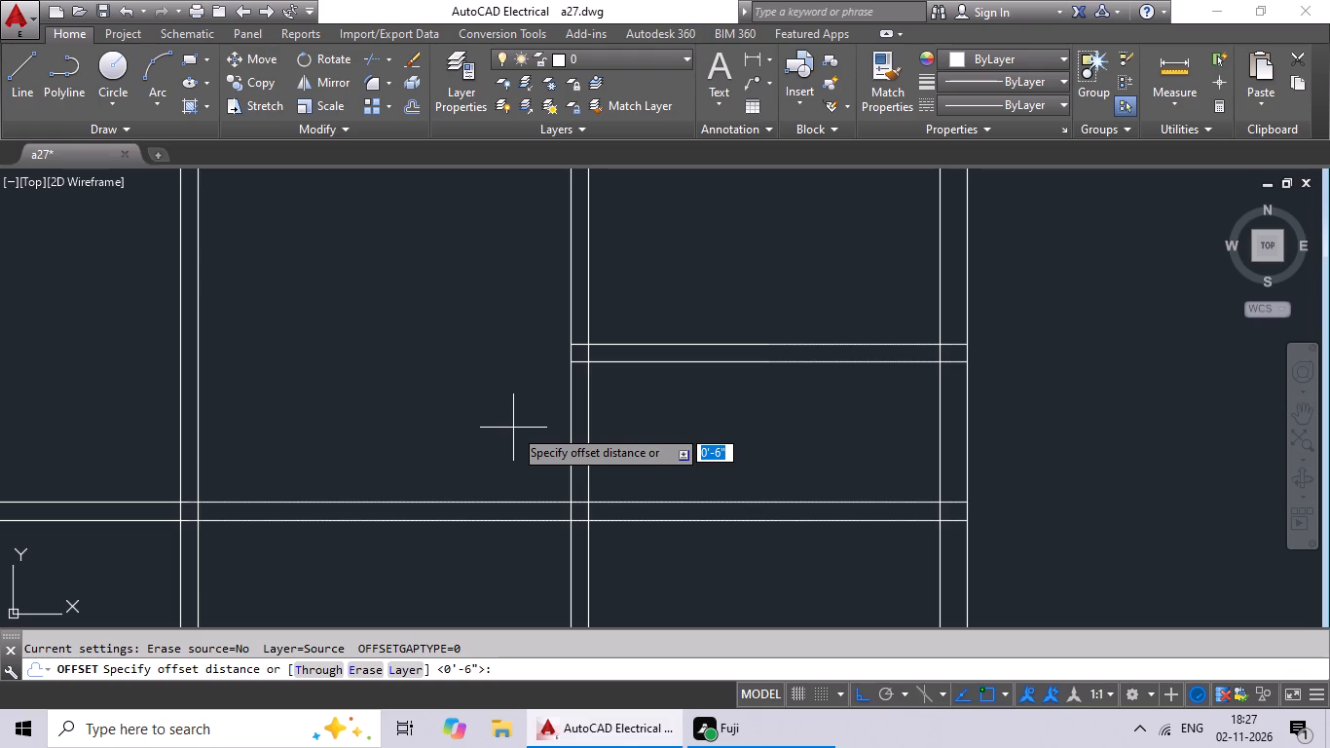
{"action": "type", "text": "6'"}
{"action": "key", "text": "7"}
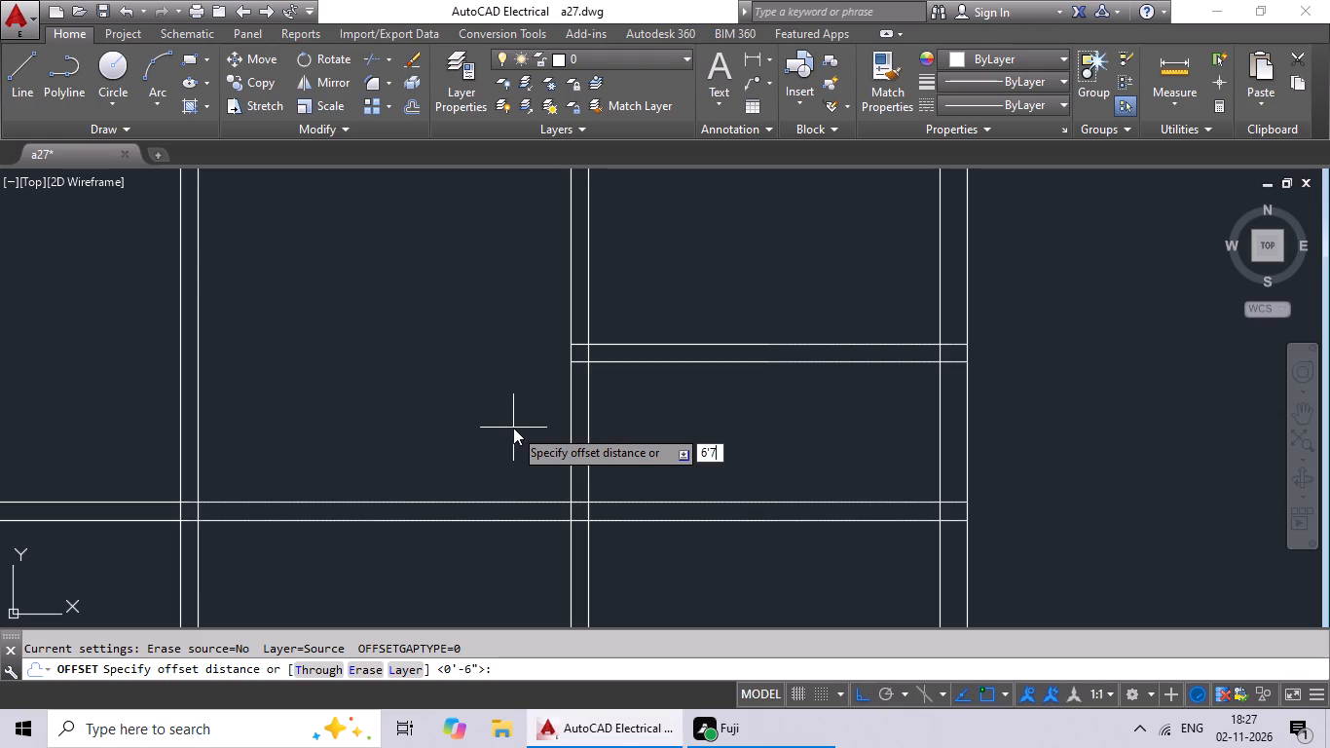
{"action": "key", "text": "shift+quotedbl"}
{"action": "key", "text": "Return"}
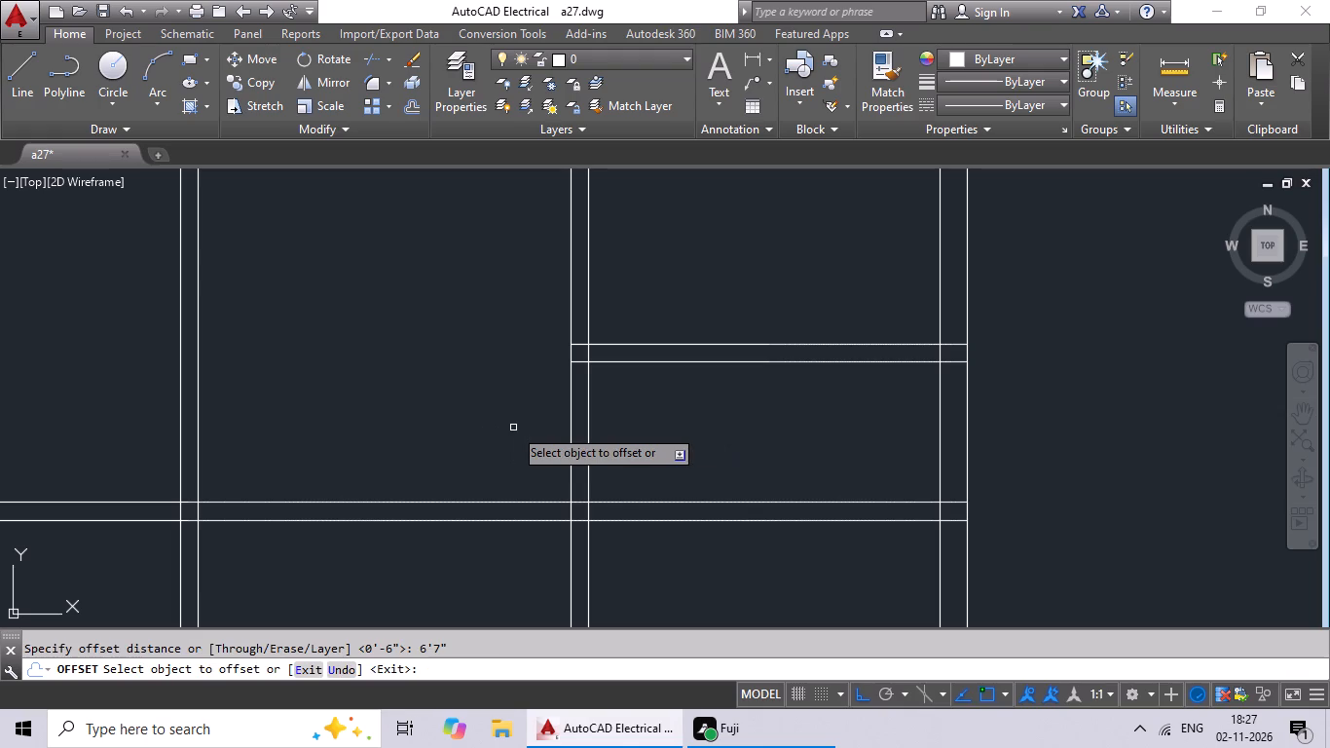
{"action": "scroll", "coordinate": [787, 393], "scroll_direction": "down", "scroll_amount": 3}
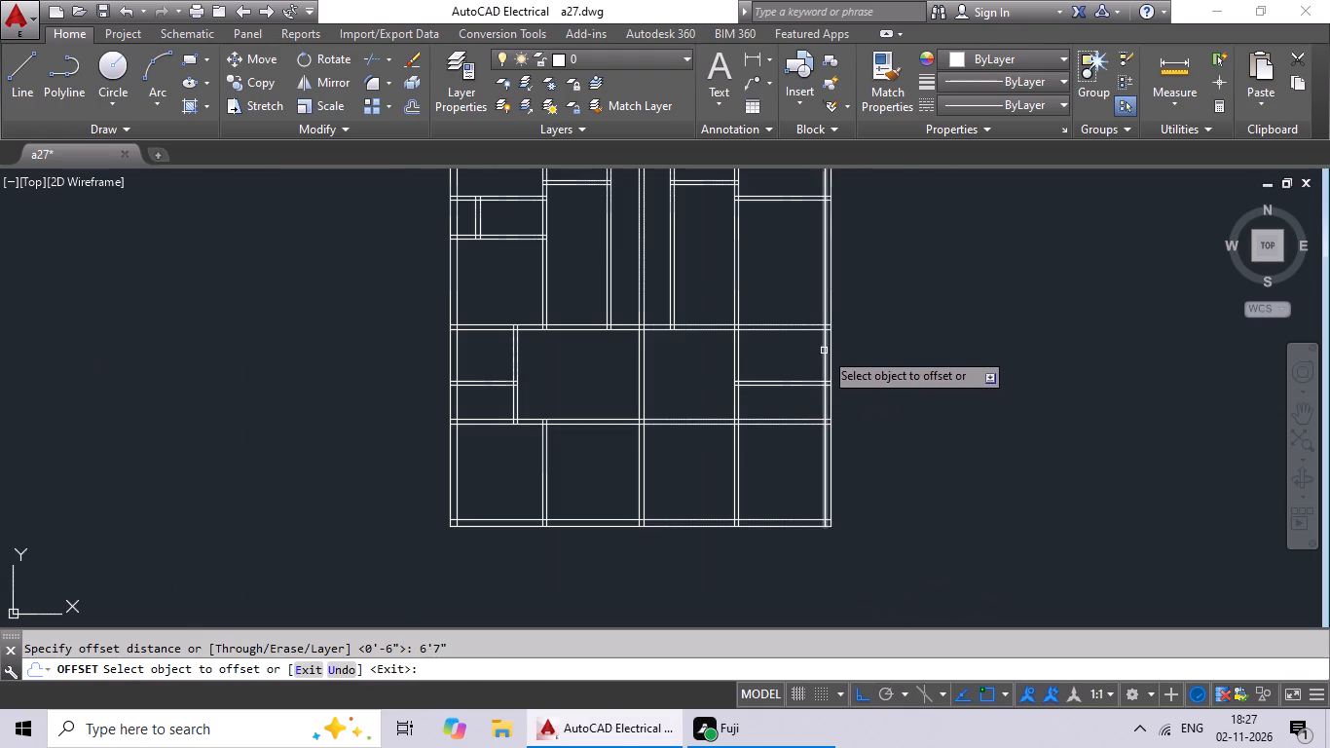
{"action": "left_click_drag", "start_coordinate": [824, 350], "coordinate": [808, 359]}
{"action": "left_click", "coordinate": [796, 365]}
{"action": "key", "text": "Escape"}
{"action": "key", "text": "Escape"}
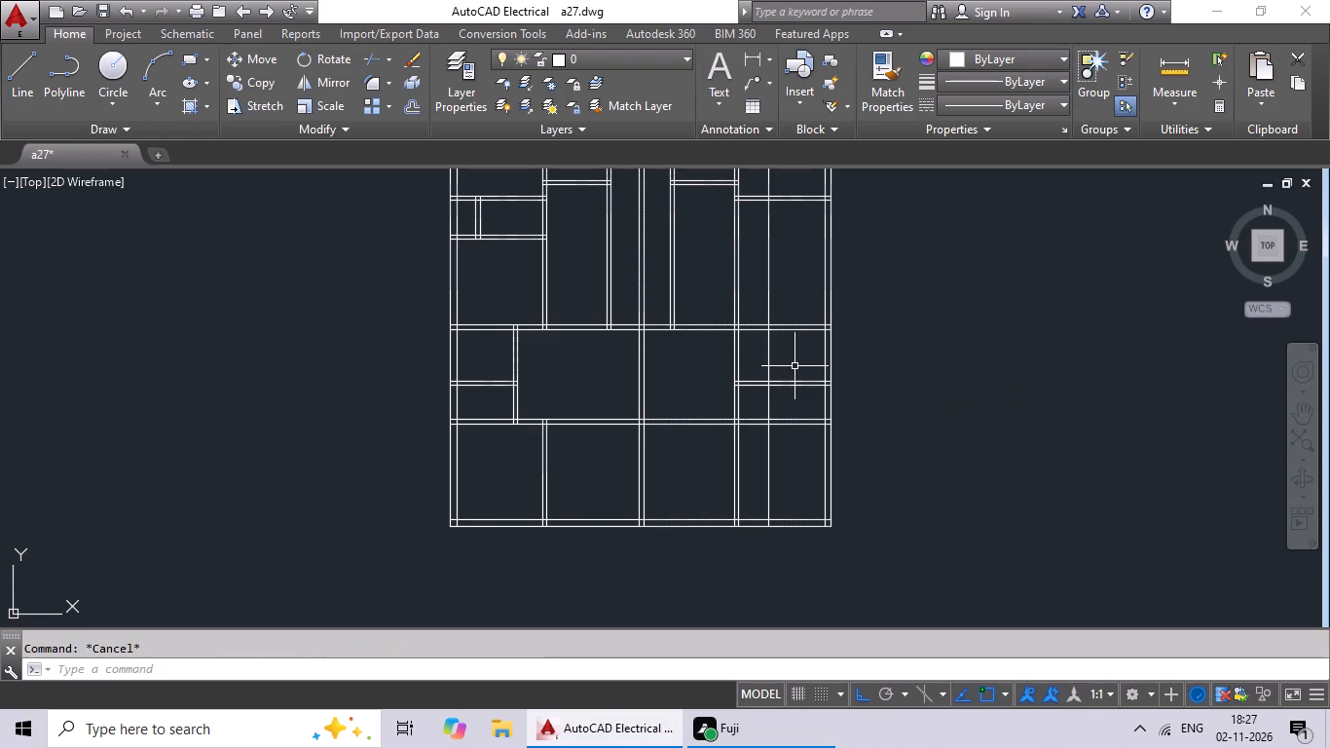
Trim the new right-hand vertical line below the lower full-width partition and above the upper one.
{"action": "type", "text": "tr"}
{"action": "key", "text": "space"}
{"action": "key", "text": "space"}
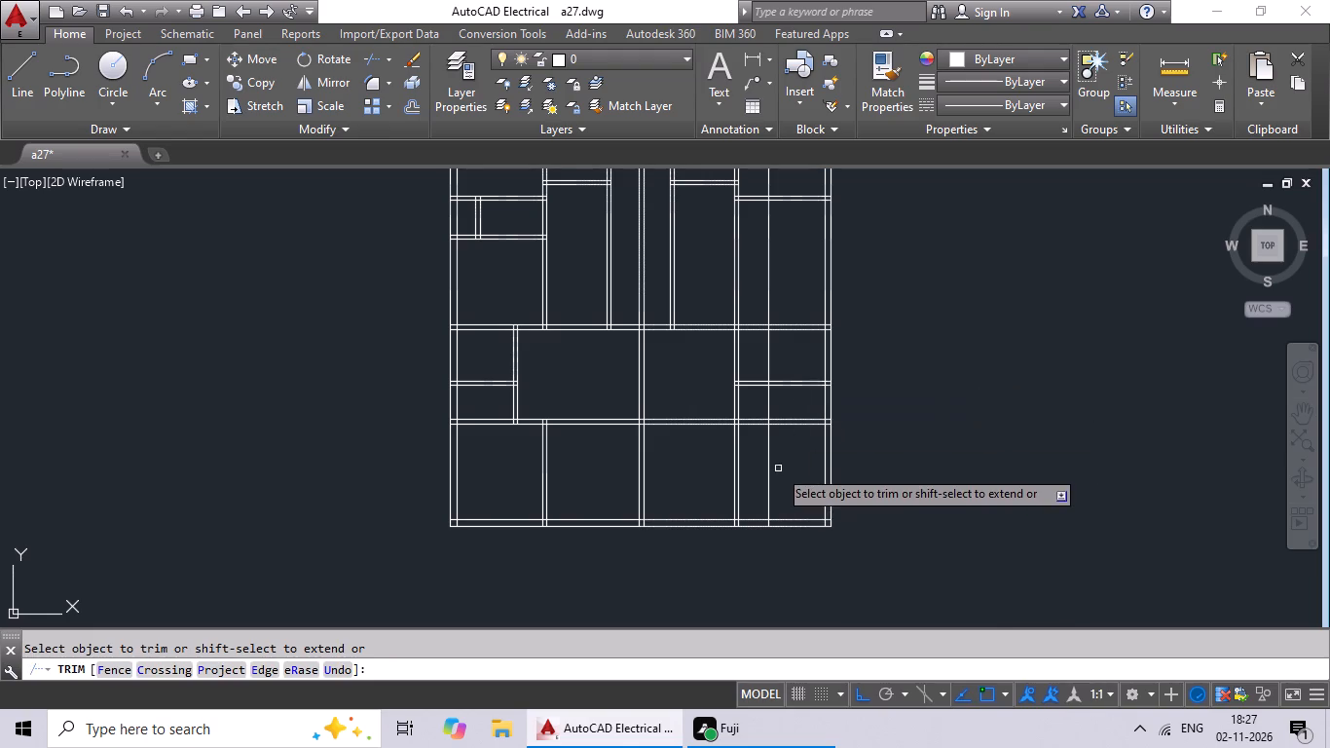
{"action": "scroll", "coordinate": [778, 468], "scroll_direction": "up", "scroll_amount": 3}
{"action": "left_click_drag", "start_coordinate": [794, 341], "coordinate": [705, 461]}
{"action": "scroll", "coordinate": [753, 413], "scroll_direction": "down", "scroll_amount": 2}
{"action": "middle_click_drag", "start_coordinate": [754, 521], "coordinate": [714, 622]}
{"action": "scroll", "coordinate": [736, 279], "scroll_direction": "up", "scroll_amount": 3}
{"action": "scroll", "coordinate": [712, 302], "scroll_direction": "down", "scroll_amount": 1}
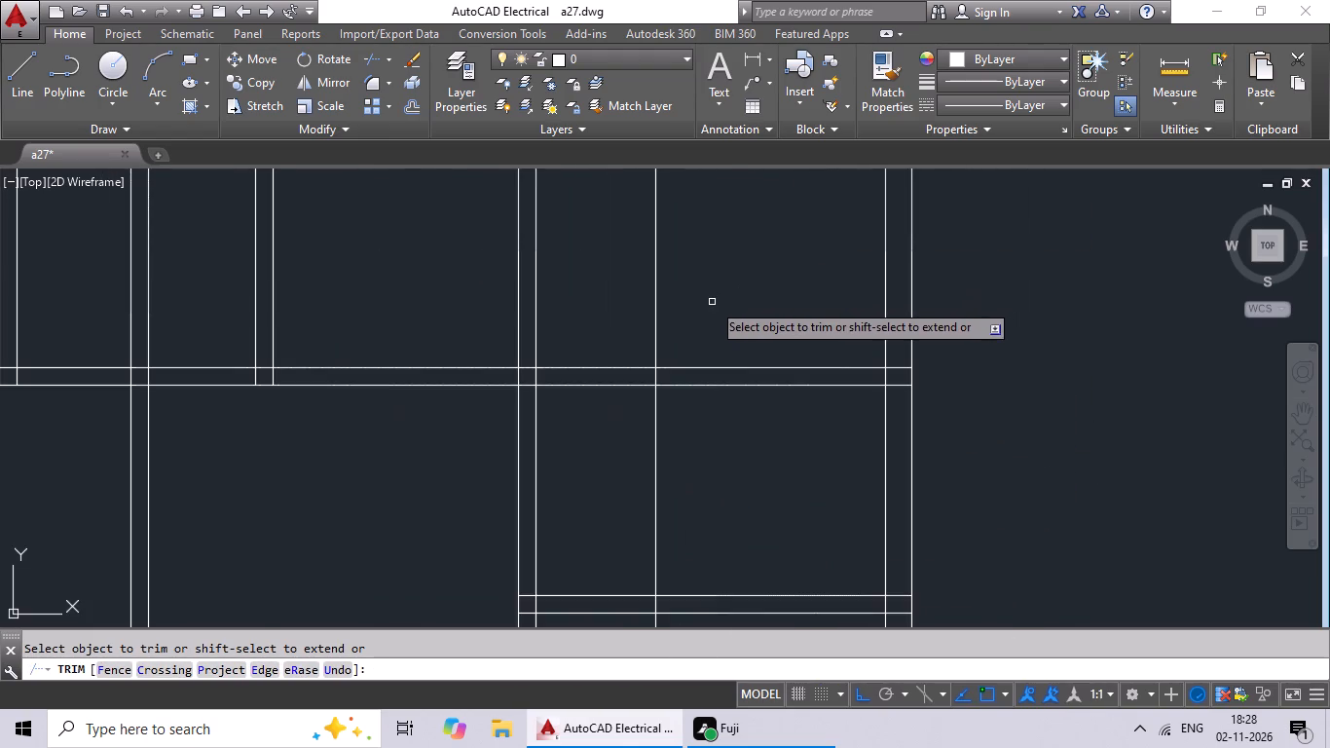
{"action": "scroll", "coordinate": [712, 302], "scroll_direction": "up", "scroll_amount": 2}
{"action": "left_click_drag", "start_coordinate": [716, 278], "coordinate": [477, 434]}
{"action": "scroll", "coordinate": [564, 401], "scroll_direction": "down", "scroll_amount": 4}
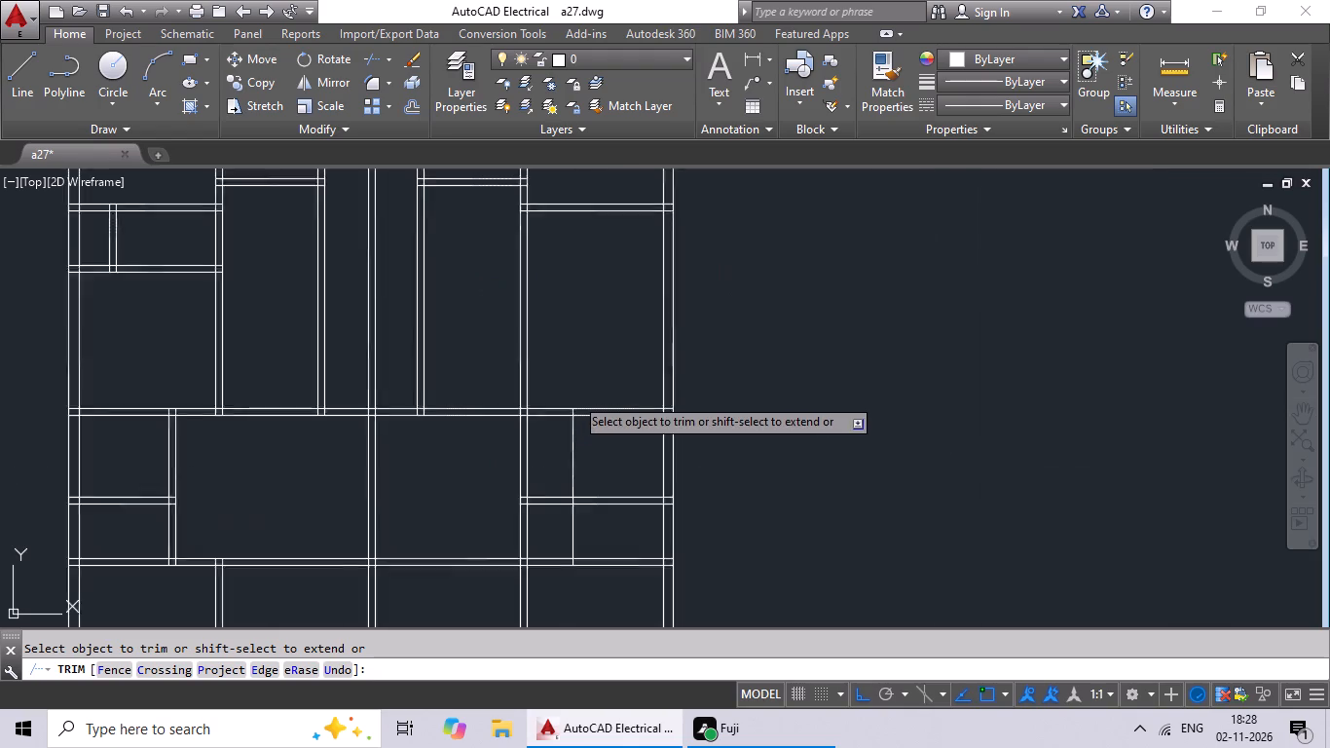
{"action": "scroll", "coordinate": [574, 396], "scroll_direction": "down", "scroll_amount": 1}
{"action": "scroll", "coordinate": [573, 500], "scroll_direction": "up", "scroll_amount": 3}
{"action": "key", "text": "Escape"}
{"action": "key", "text": "Escape"}
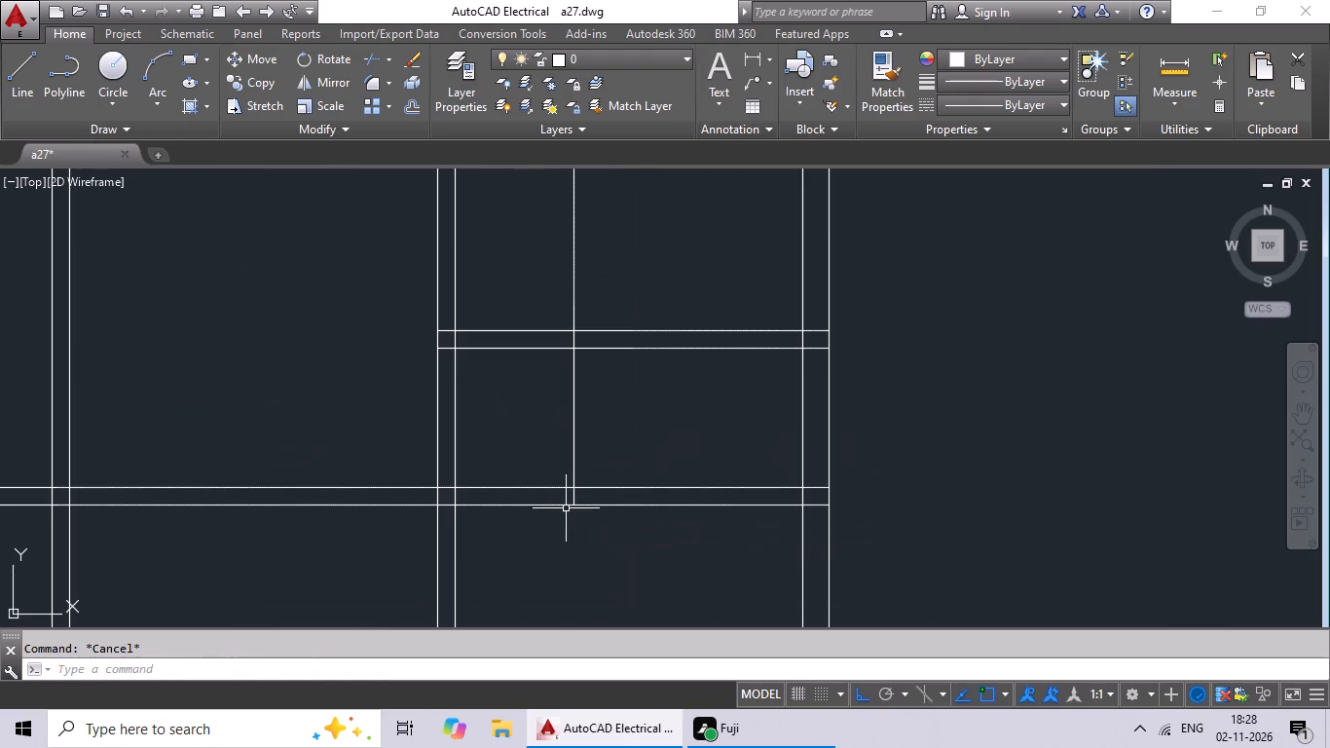
{"action": "key", "text": "Escape"}
Offset the trimmed vertical line in the lower-right small room 6" away from the right outer wall.
{"action": "key", "text": "o"}
{"action": "key", "text": "Return"}
{"action": "key", "text": "6"}
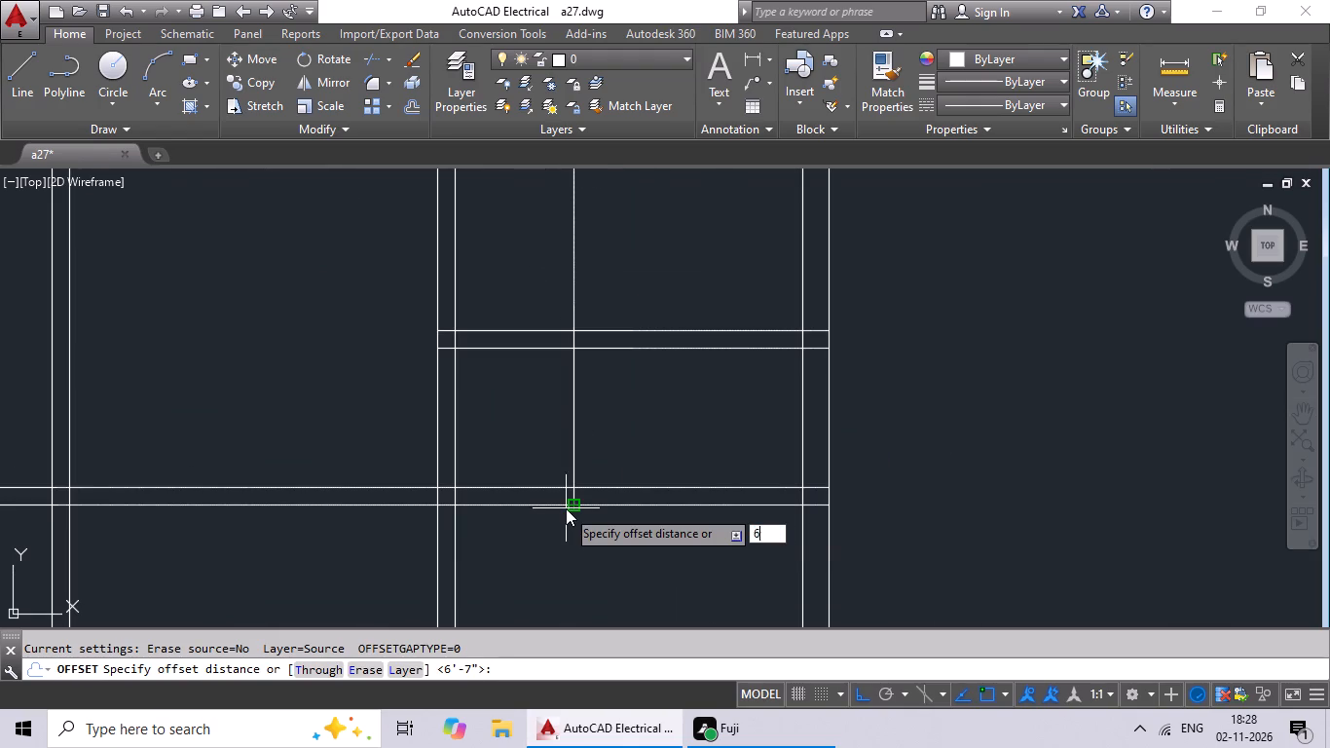
{"action": "key", "text": "shift+quotedbl"}
{"action": "key", "text": "Return"}
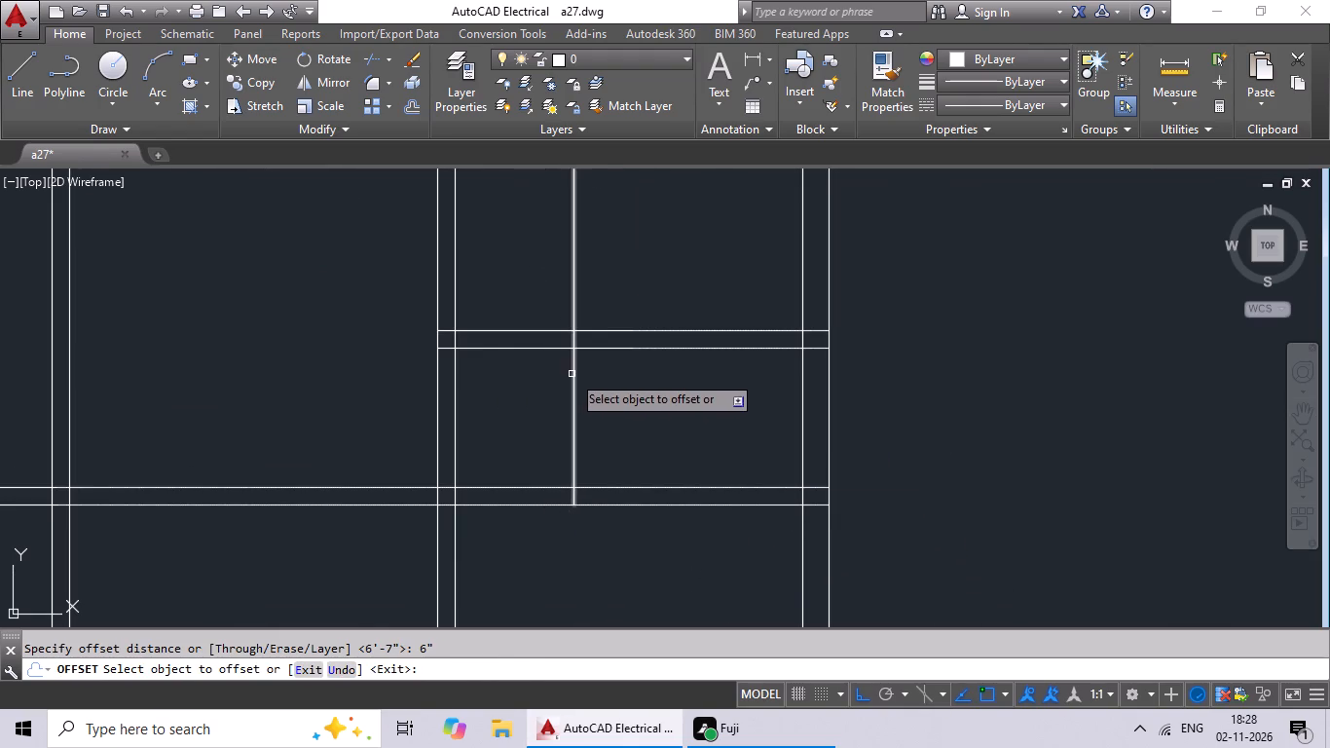
{"action": "left_click_drag", "start_coordinate": [572, 374], "coordinate": [524, 404]}
{"action": "left_click", "coordinate": [523, 405]}
Inspect the new lower-right vertical partition and its junctions with the surrounding partitions and the rest of the plan.
{"action": "scroll", "coordinate": [563, 390], "scroll_direction": "down", "scroll_amount": 3}
{"action": "middle_click_drag", "start_coordinate": [578, 359], "coordinate": [556, 446]}
{"action": "scroll", "coordinate": [558, 445], "scroll_direction": "up", "scroll_amount": 2}
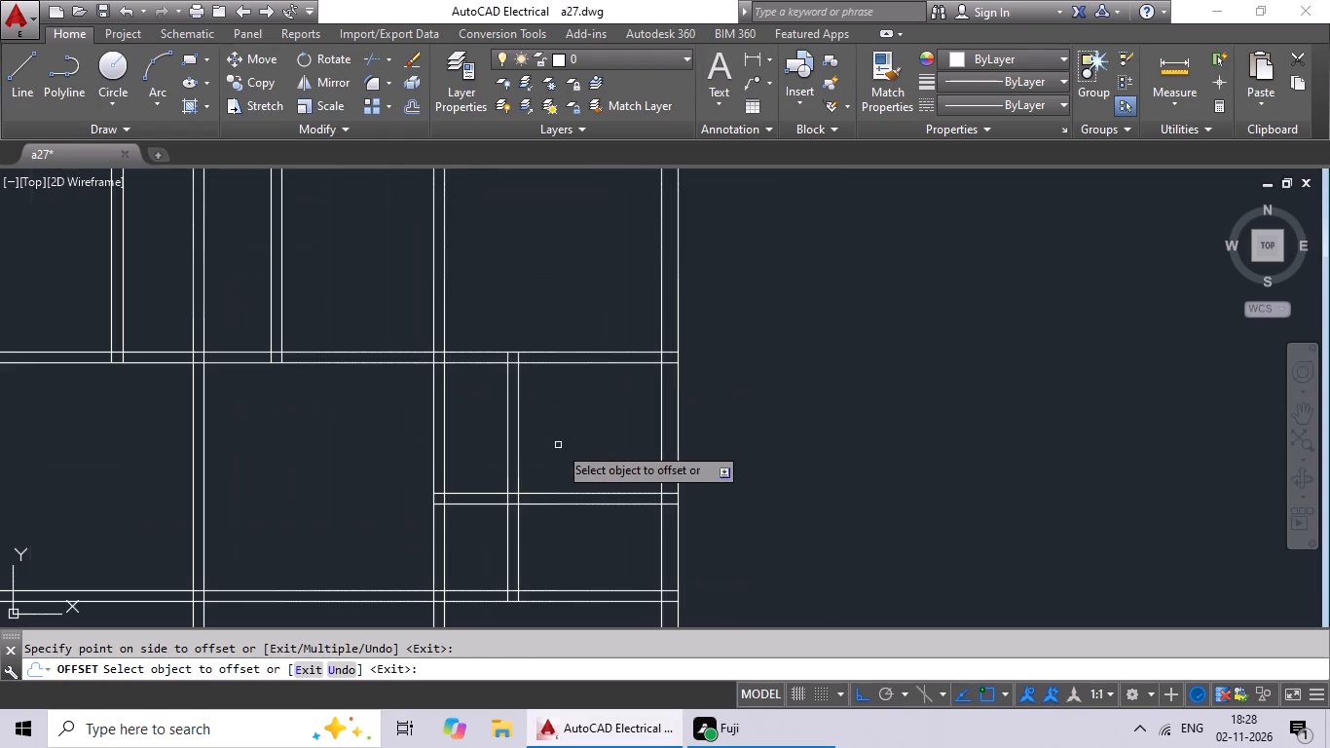
{"action": "scroll", "coordinate": [560, 444], "scroll_direction": "down", "scroll_amount": 1}
{"action": "middle_click", "coordinate": [560, 444]}
{"action": "middle_click_drag", "start_coordinate": [573, 447], "coordinate": [604, 359]}
{"action": "scroll", "coordinate": [601, 378], "scroll_direction": "up", "scroll_amount": 3}
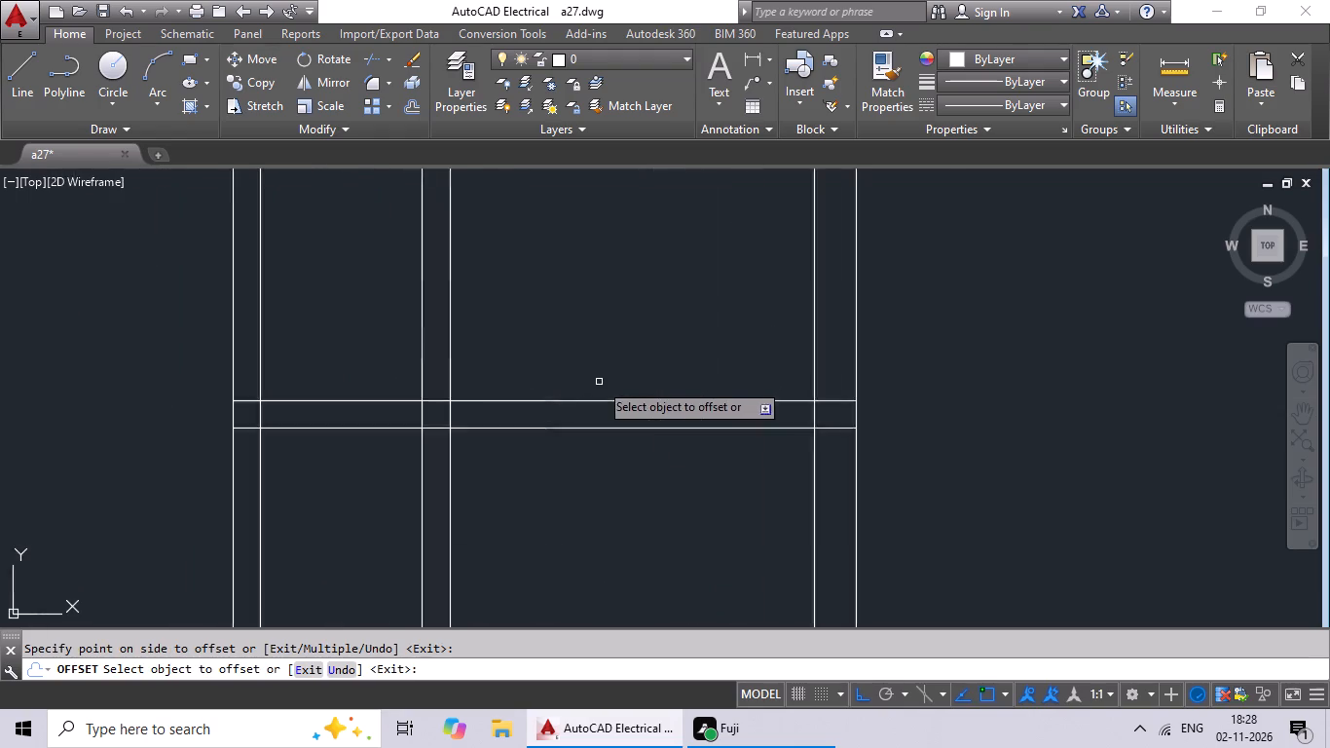
{"action": "scroll", "coordinate": [599, 382], "scroll_direction": "up", "scroll_amount": 1}
{"action": "scroll", "coordinate": [608, 396], "scroll_direction": "down", "scroll_amount": 2}
{"action": "middle_click_drag", "start_coordinate": [619, 458], "coordinate": [648, 389]}
{"action": "middle_click_drag", "start_coordinate": [687, 418], "coordinate": [607, 470]}
{"action": "scroll", "coordinate": [607, 471], "scroll_direction": "down", "scroll_amount": 1}
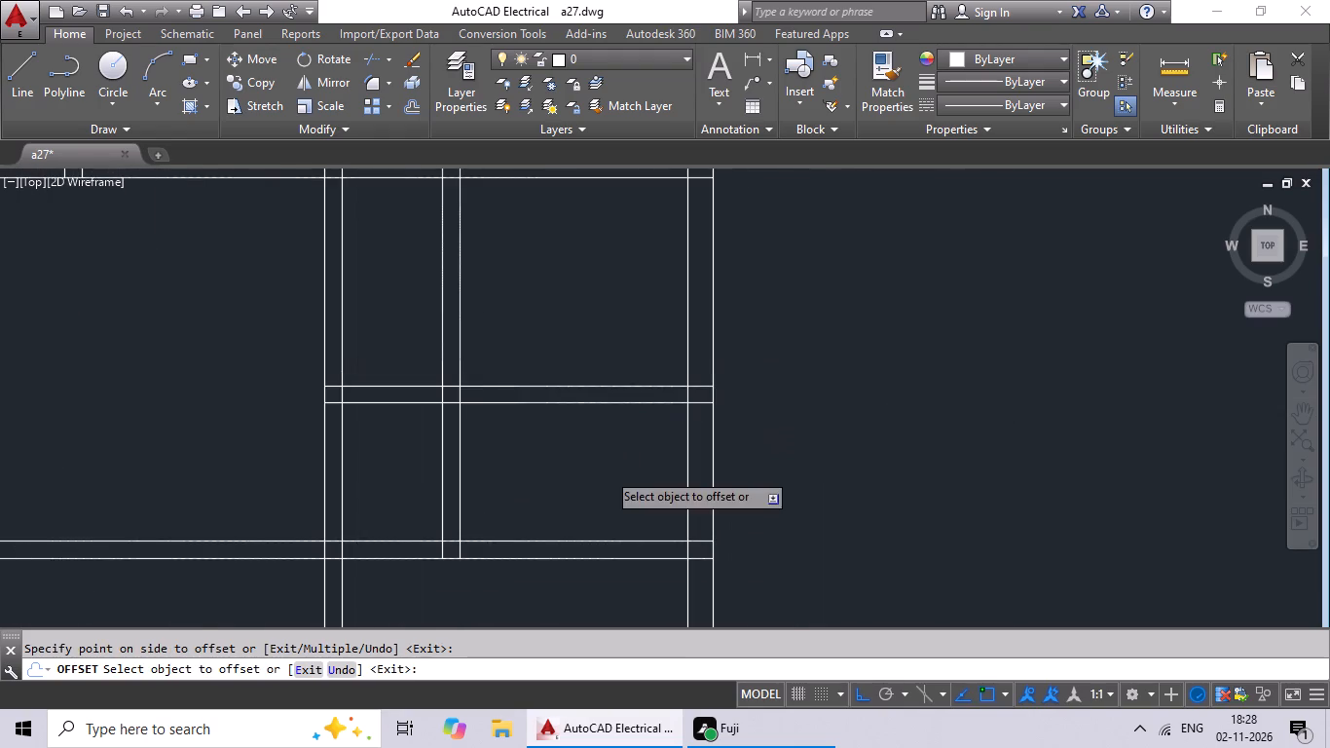
{"action": "middle_click_drag", "start_coordinate": [602, 473], "coordinate": [555, 504]}
{"action": "middle_click_drag", "start_coordinate": [502, 515], "coordinate": [532, 475]}
{"action": "scroll", "coordinate": [541, 468], "scroll_direction": "down", "scroll_amount": 1}
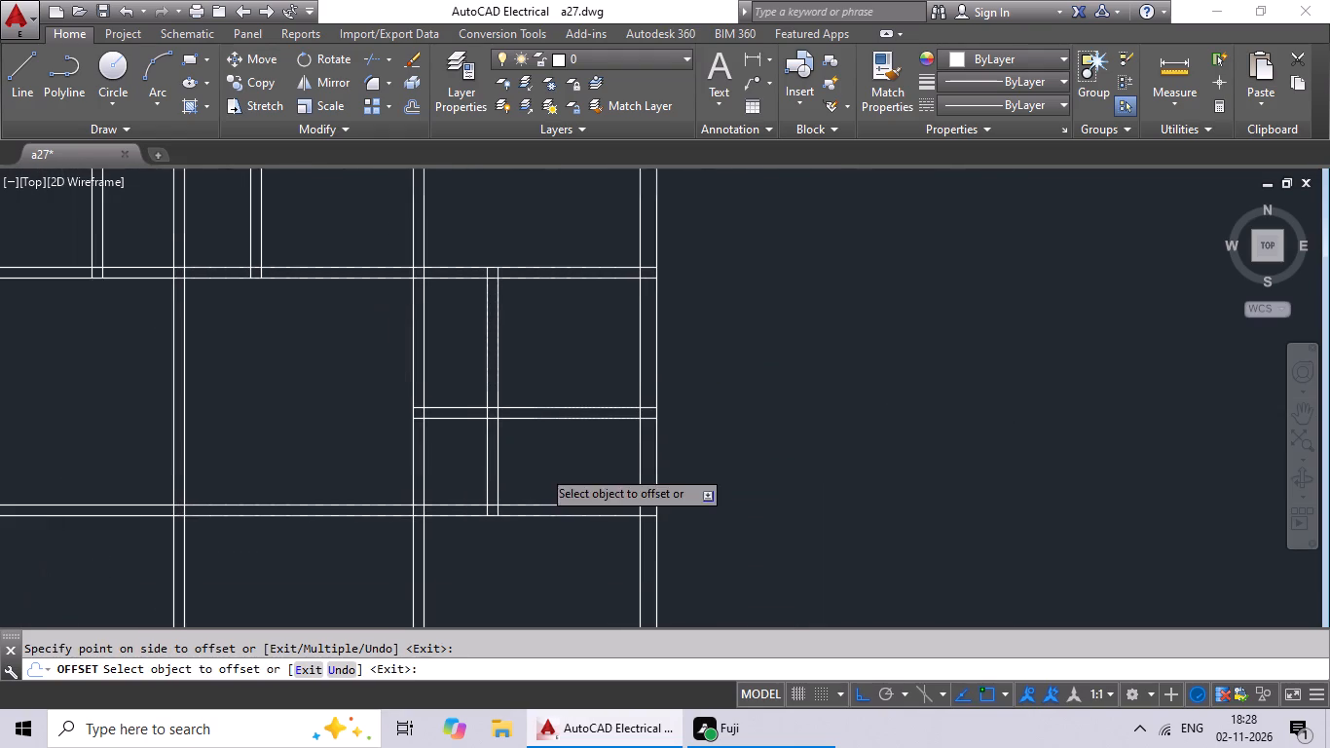
{"action": "middle_click_drag", "start_coordinate": [348, 384], "coordinate": [434, 383]}
{"action": "scroll", "coordinate": [503, 402], "scroll_direction": "down", "scroll_amount": 1}
{"action": "middle_click_drag", "start_coordinate": [504, 403], "coordinate": [482, 481]}
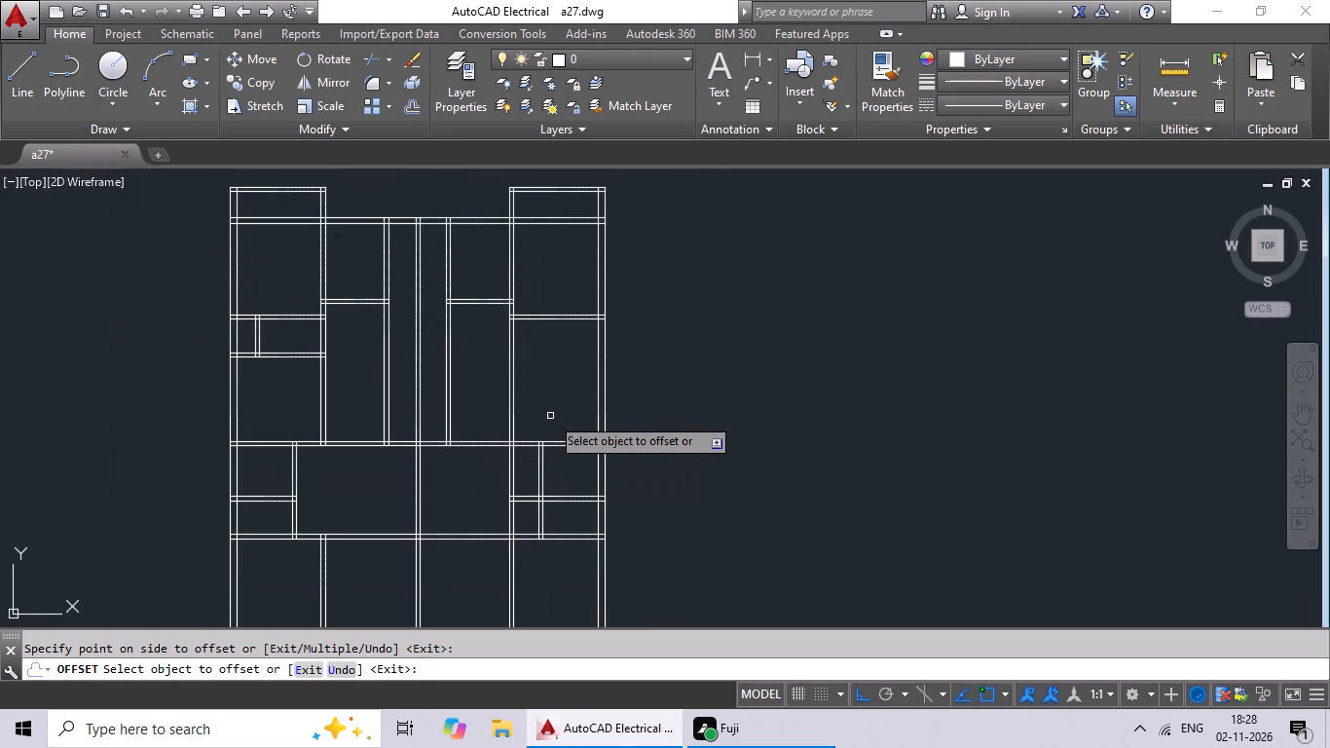
{"action": "scroll", "coordinate": [545, 407], "scroll_direction": "up", "scroll_amount": 1}
{"action": "middle_click_drag", "start_coordinate": [545, 407], "coordinate": [592, 297]}
{"action": "key", "text": "Escape"}
{"action": "key", "text": "Escape"}
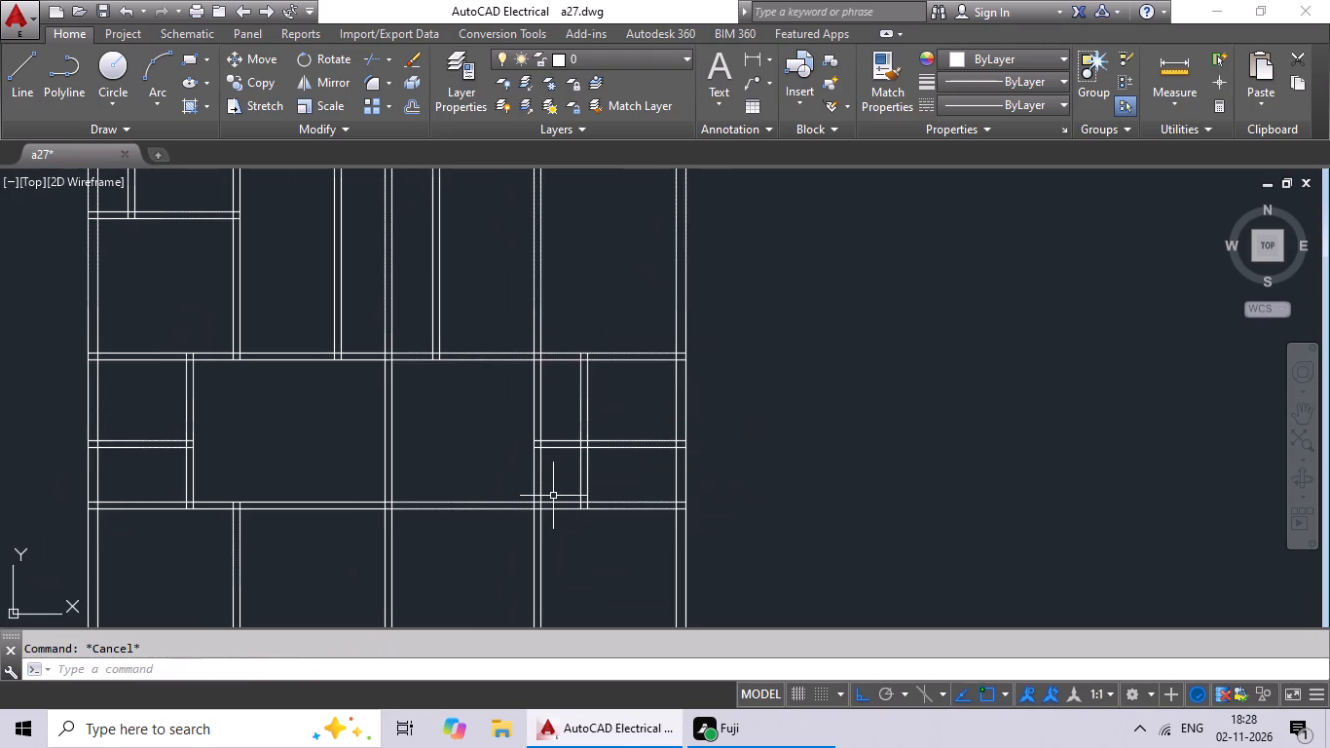
Trim the lower-right small-room horizontal partition between the right-hand long vertical partition and the new vertical partition.
{"action": "type", "text": "tr"}
{"action": "key", "text": "space"}
{"action": "key", "text": "space"}
{"action": "scroll", "coordinate": [574, 436], "scroll_direction": "up", "scroll_amount": 4}
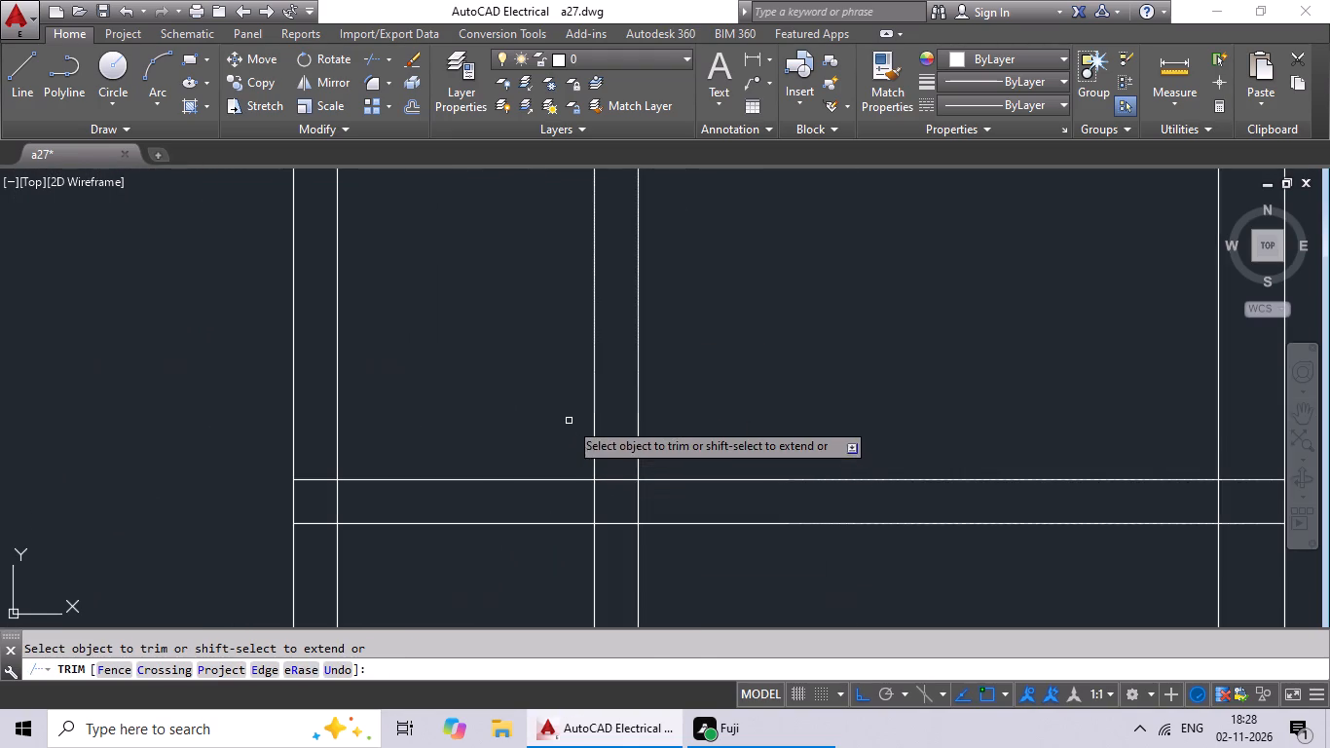
{"action": "left_click_drag", "start_coordinate": [541, 400], "coordinate": [471, 584]}
{"action": "left_click", "coordinate": [471, 584]}
{"action": "middle_click_drag", "start_coordinate": [501, 528], "coordinate": [626, 380]}
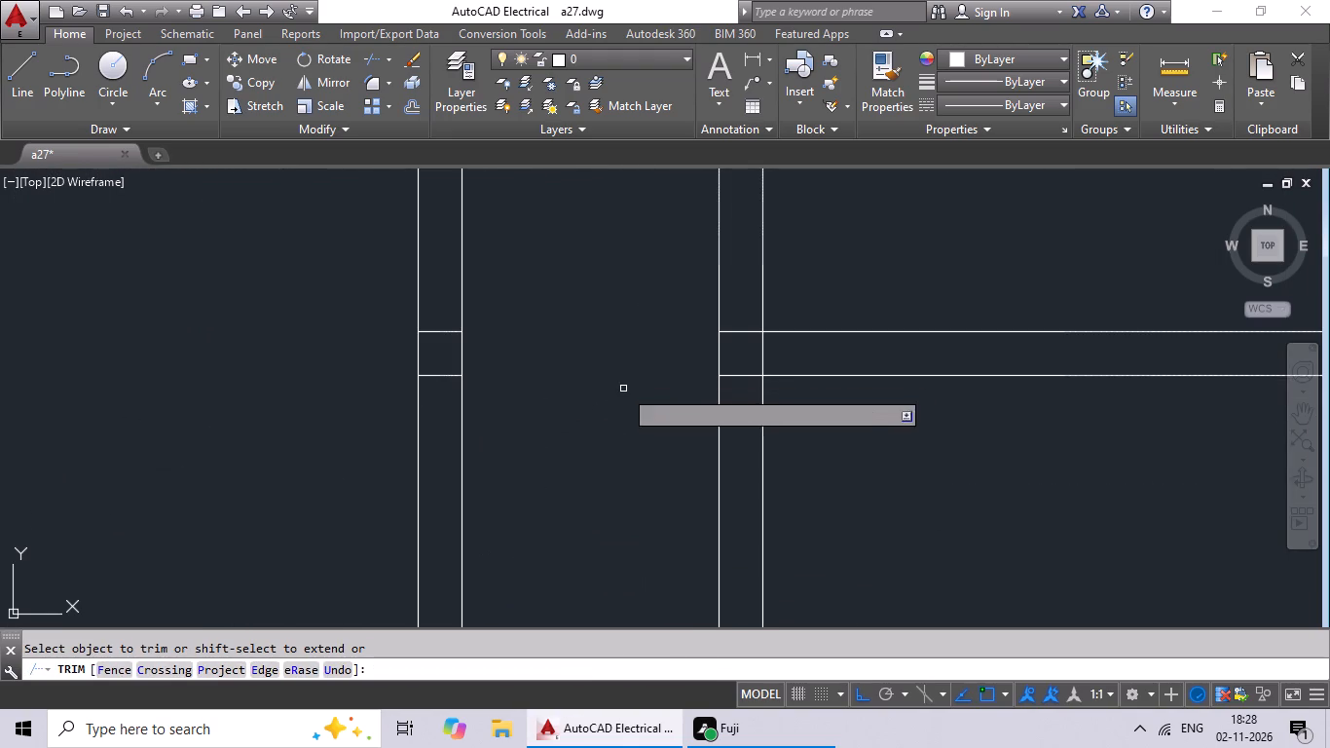
{"action": "key", "text": "Escape"}
Erase the two leftover horizontal line pieces inside the right-hand long vertical partition.
{"action": "scroll", "coordinate": [450, 335], "scroll_direction": "up", "scroll_amount": 3}
{"action": "left_click_drag", "start_coordinate": [446, 271], "coordinate": [373, 610]}
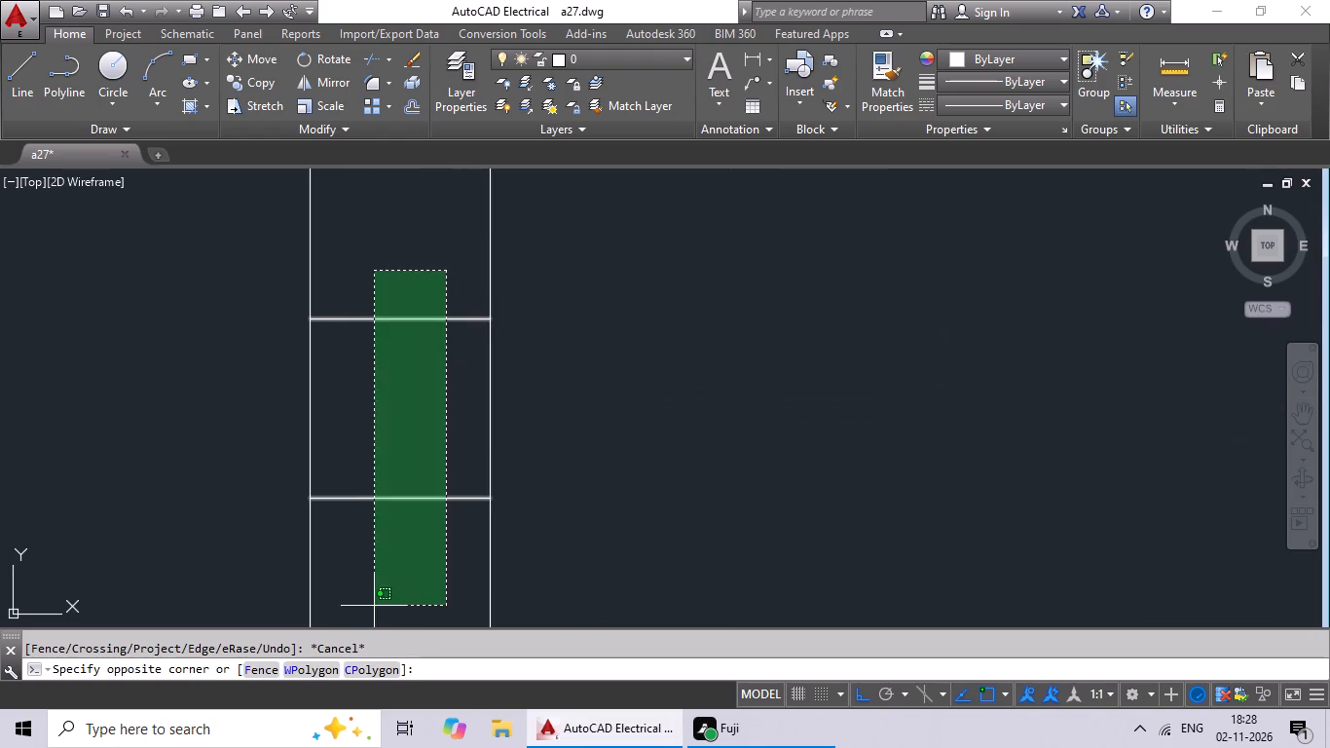
{"action": "left_click_drag", "start_coordinate": [373, 610], "coordinate": [373, 611]}
{"action": "left_click", "coordinate": [373, 604]}
{"action": "key", "text": "Delete"}
{"action": "scroll", "coordinate": [420, 569], "scroll_direction": "down", "scroll_amount": 7}
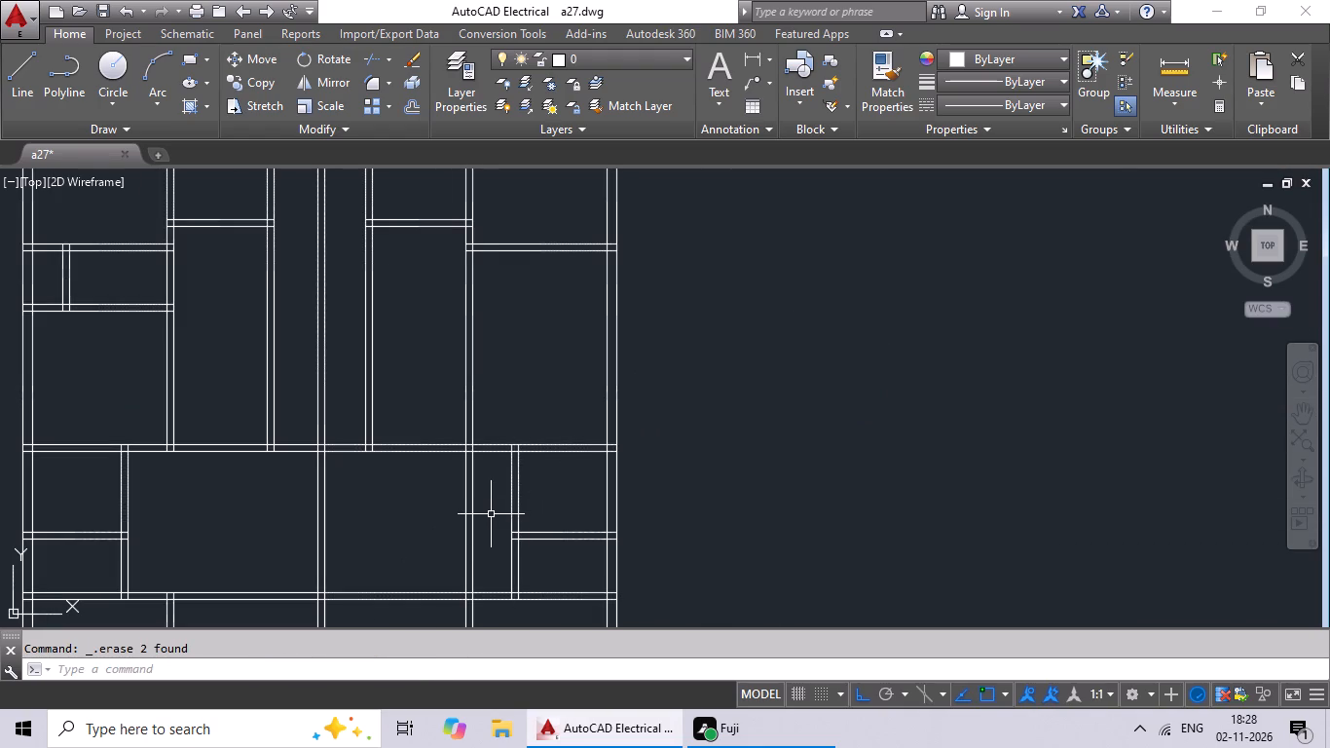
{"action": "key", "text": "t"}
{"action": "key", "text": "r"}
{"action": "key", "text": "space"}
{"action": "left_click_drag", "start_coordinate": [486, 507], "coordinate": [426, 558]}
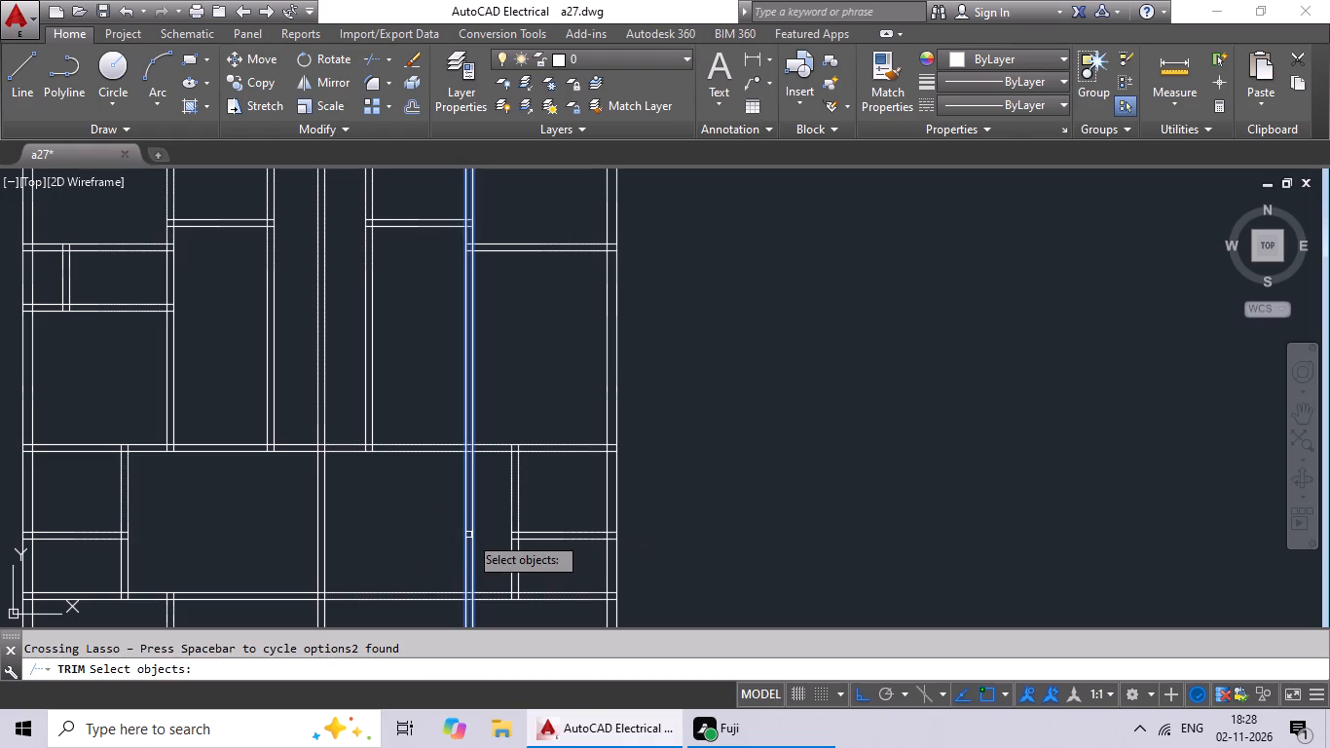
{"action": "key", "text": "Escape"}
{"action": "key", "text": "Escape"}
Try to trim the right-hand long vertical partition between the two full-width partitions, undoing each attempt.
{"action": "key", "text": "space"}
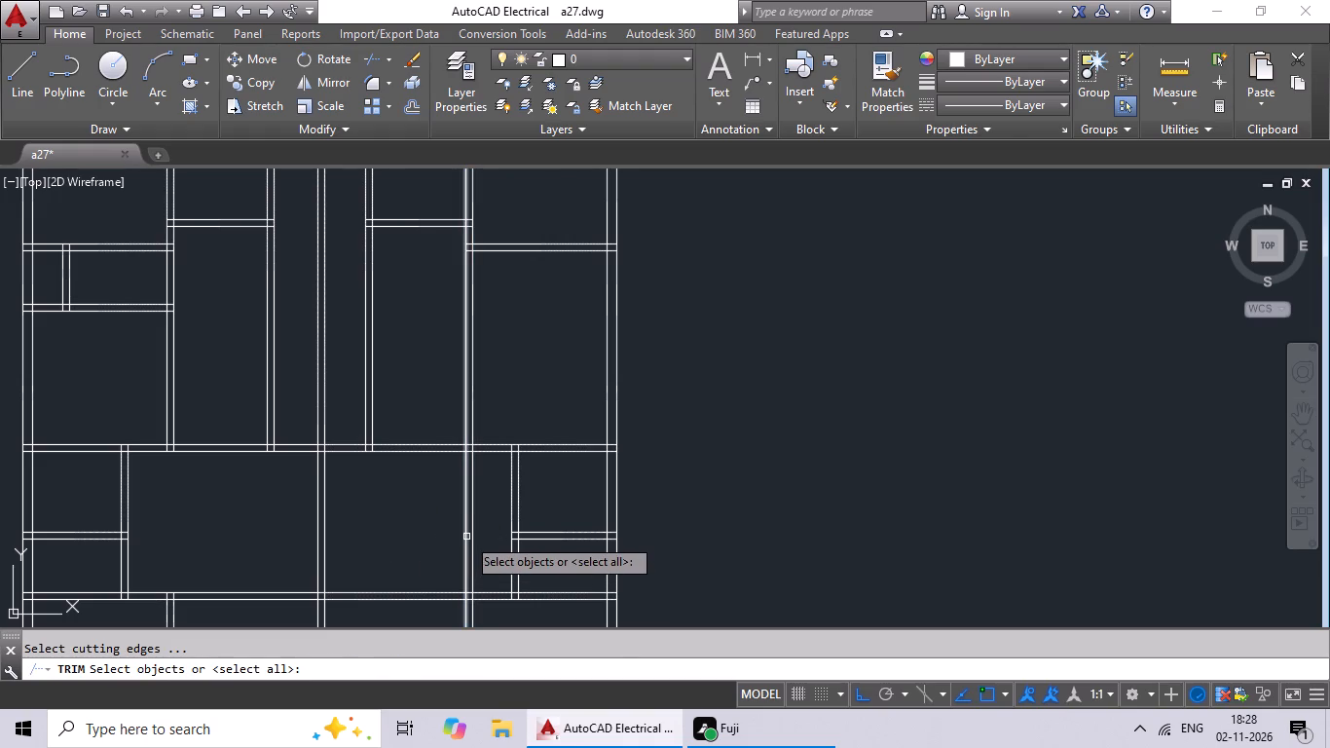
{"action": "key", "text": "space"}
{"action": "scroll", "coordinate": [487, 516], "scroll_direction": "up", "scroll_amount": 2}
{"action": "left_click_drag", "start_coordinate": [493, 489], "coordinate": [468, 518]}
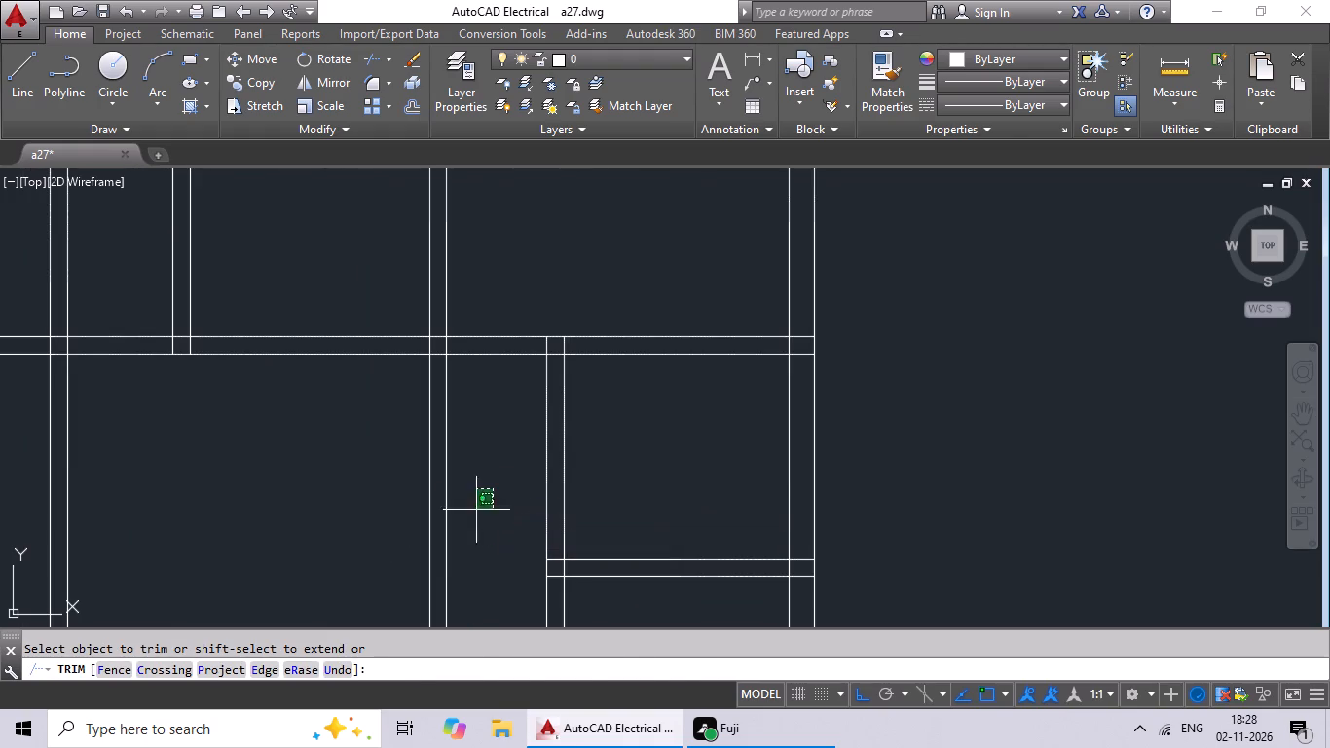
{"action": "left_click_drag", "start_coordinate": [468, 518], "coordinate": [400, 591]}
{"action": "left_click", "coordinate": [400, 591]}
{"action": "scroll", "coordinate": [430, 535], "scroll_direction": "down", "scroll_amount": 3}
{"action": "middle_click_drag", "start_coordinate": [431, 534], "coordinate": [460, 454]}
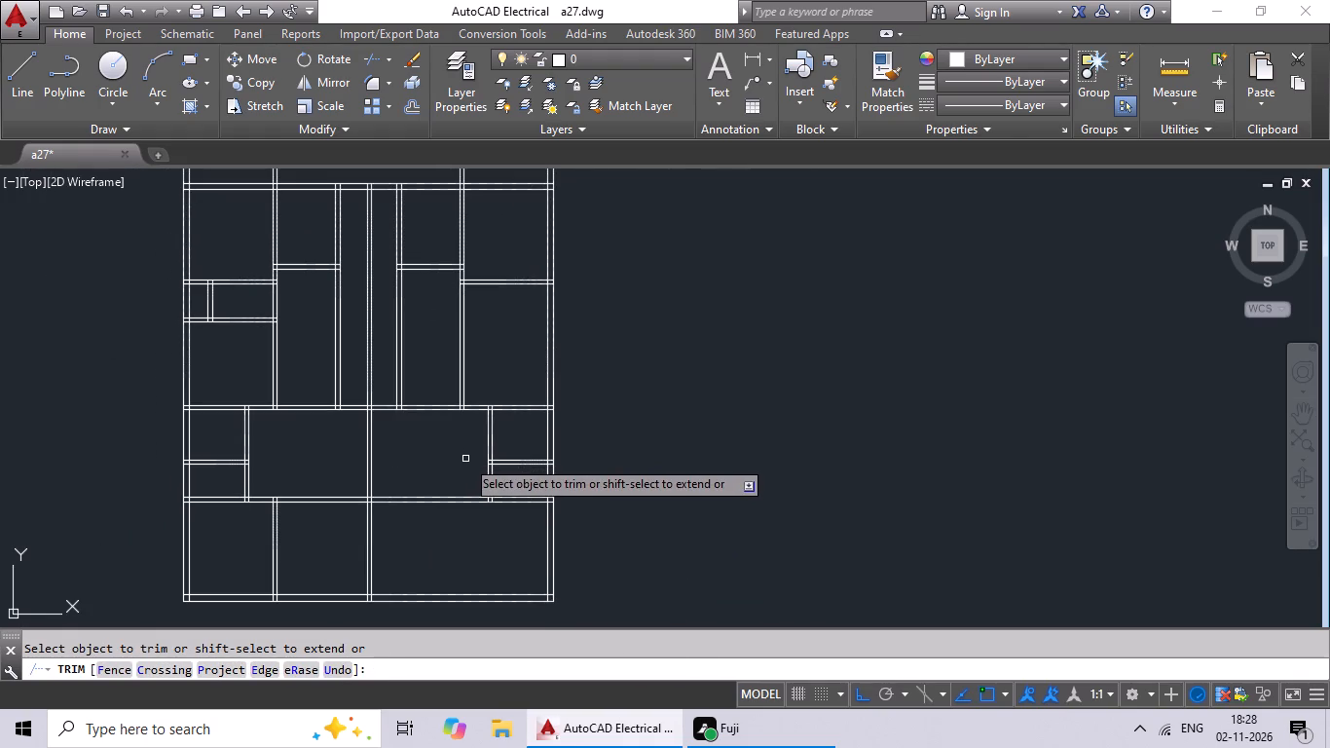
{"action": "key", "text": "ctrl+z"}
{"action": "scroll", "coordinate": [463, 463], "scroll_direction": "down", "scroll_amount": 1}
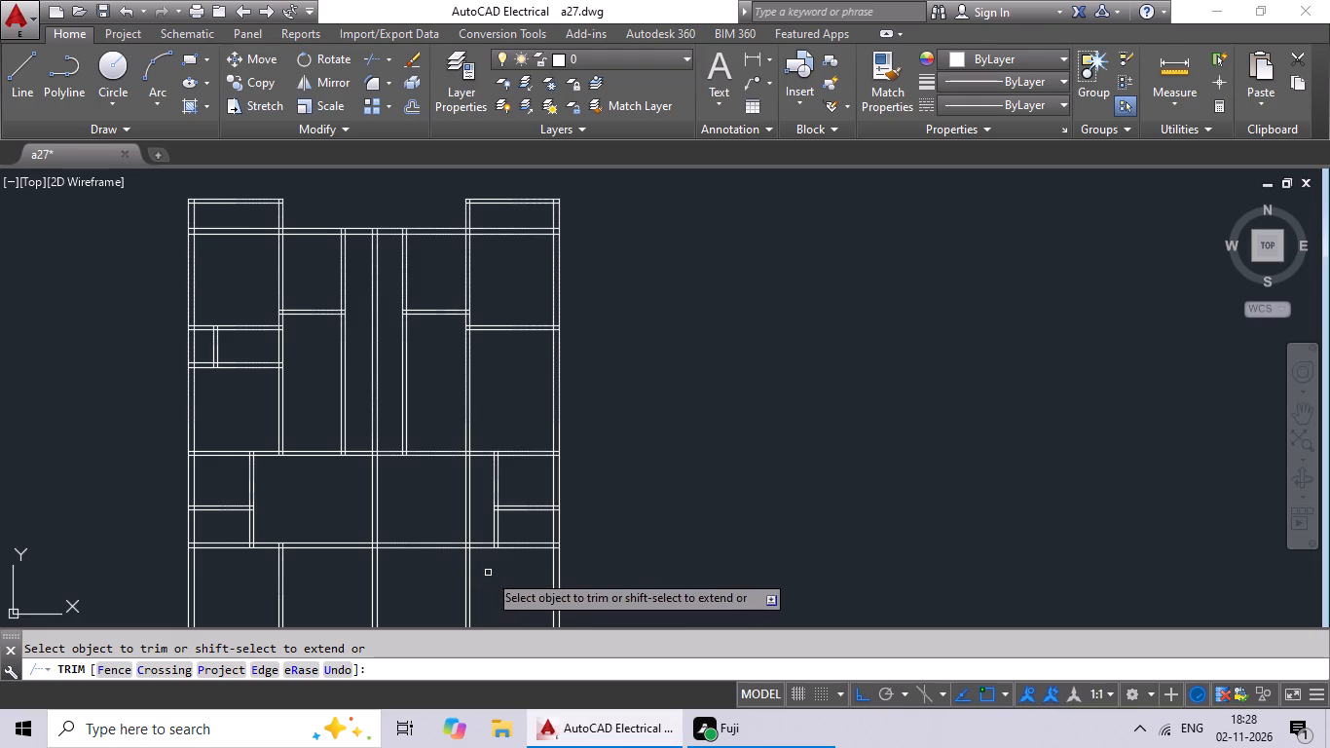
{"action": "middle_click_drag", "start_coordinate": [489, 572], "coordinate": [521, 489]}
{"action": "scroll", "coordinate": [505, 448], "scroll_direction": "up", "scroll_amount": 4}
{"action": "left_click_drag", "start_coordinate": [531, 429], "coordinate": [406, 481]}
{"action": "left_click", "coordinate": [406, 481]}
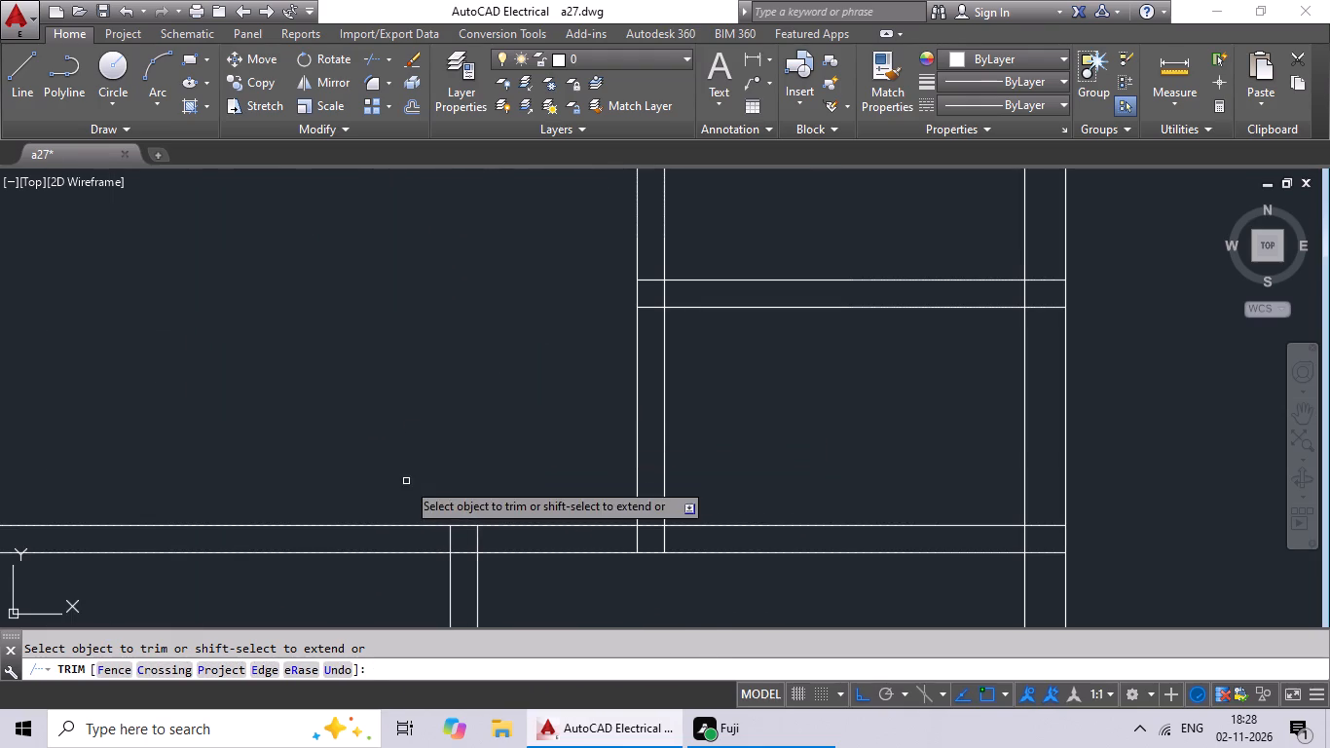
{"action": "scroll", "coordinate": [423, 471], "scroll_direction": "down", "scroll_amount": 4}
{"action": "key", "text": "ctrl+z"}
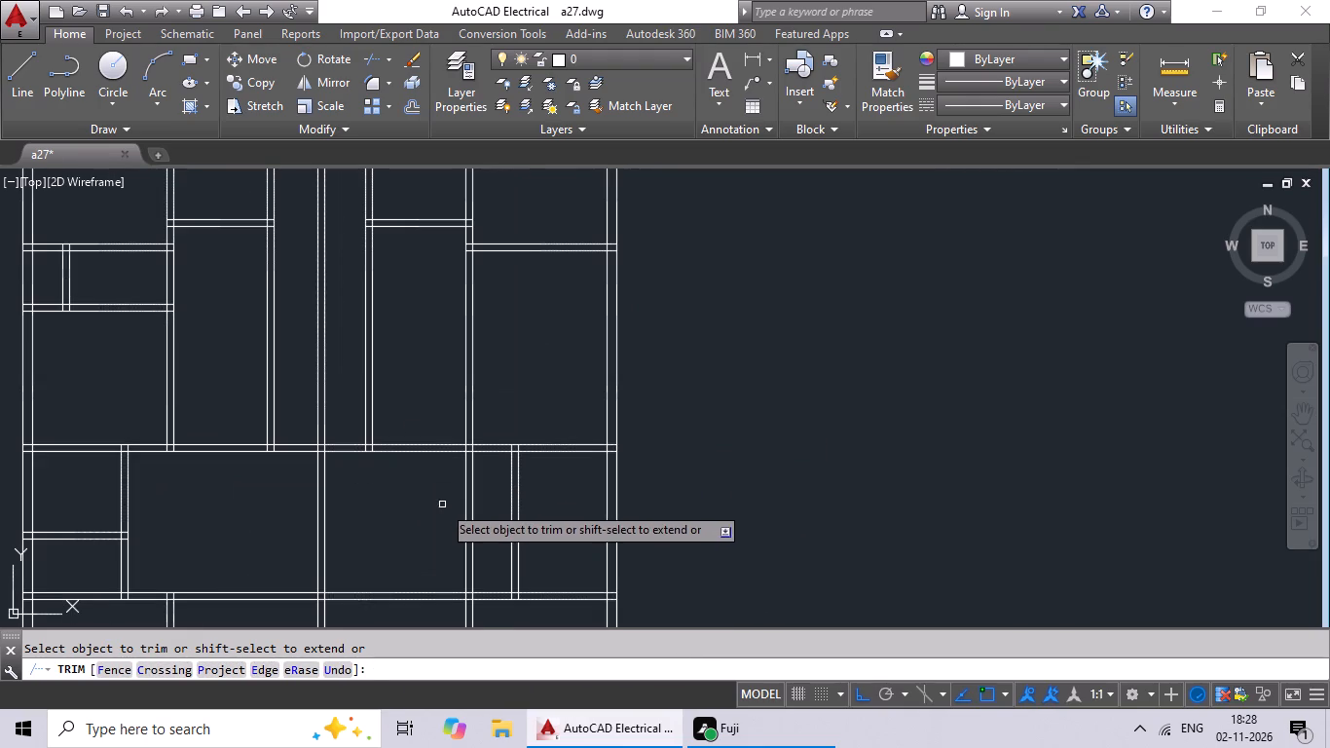
Trim away the right-hand long vertical partition's two lines between the upper and lower full-width partitions.
{"action": "middle_click_drag", "start_coordinate": [494, 518], "coordinate": [487, 415]}
{"action": "scroll", "coordinate": [476, 431], "scroll_direction": "up", "scroll_amount": 3}
{"action": "scroll", "coordinate": [474, 434], "scroll_direction": "down", "scroll_amount": 2}
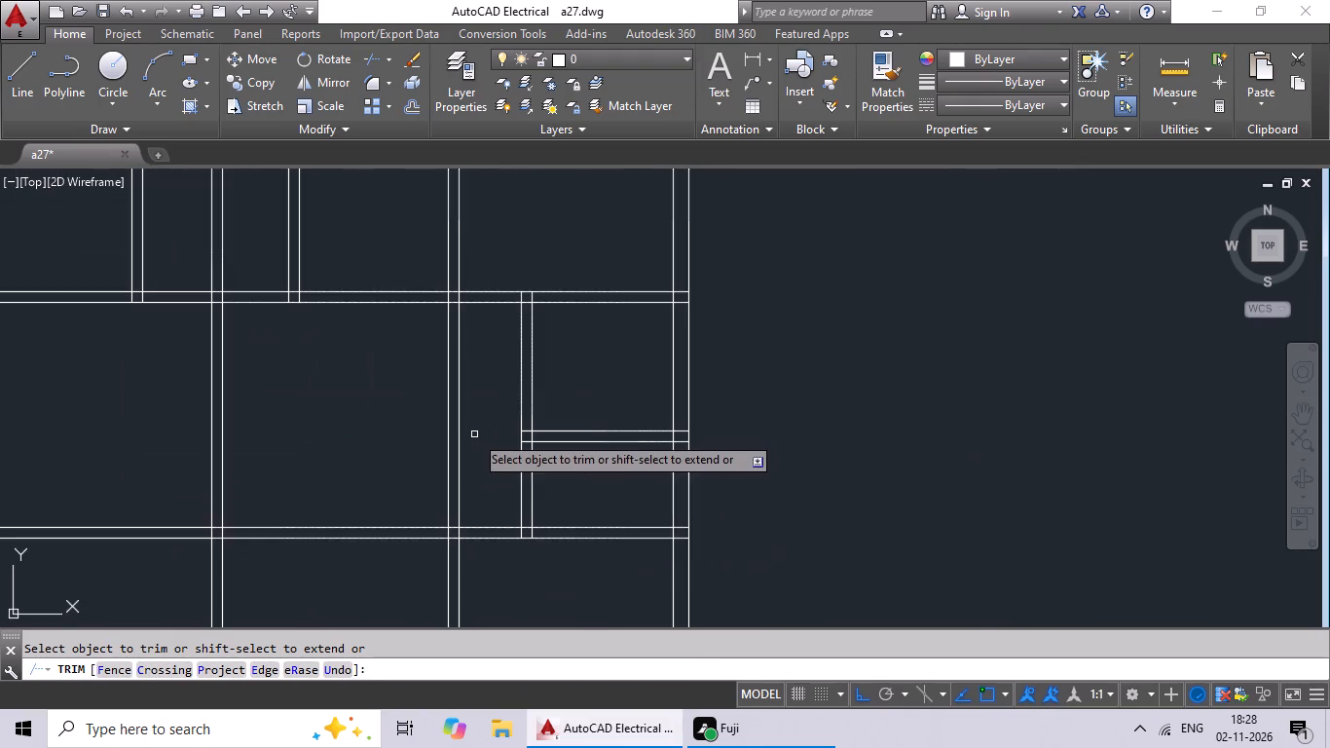
{"action": "middle_click_drag", "start_coordinate": [474, 434], "coordinate": [474, 381]}
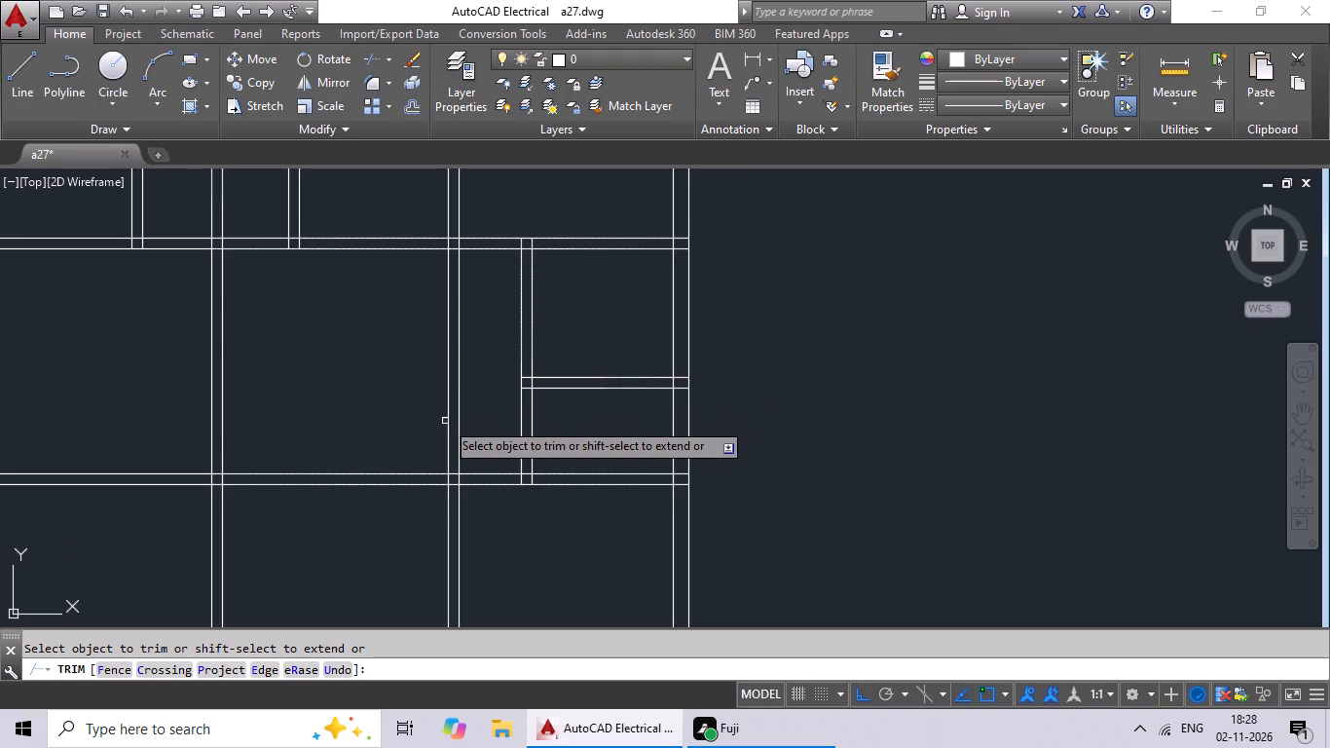
{"action": "scroll", "coordinate": [462, 434], "scroll_direction": "up", "scroll_amount": 2}
{"action": "scroll", "coordinate": [467, 429], "scroll_direction": "down", "scroll_amount": 2}
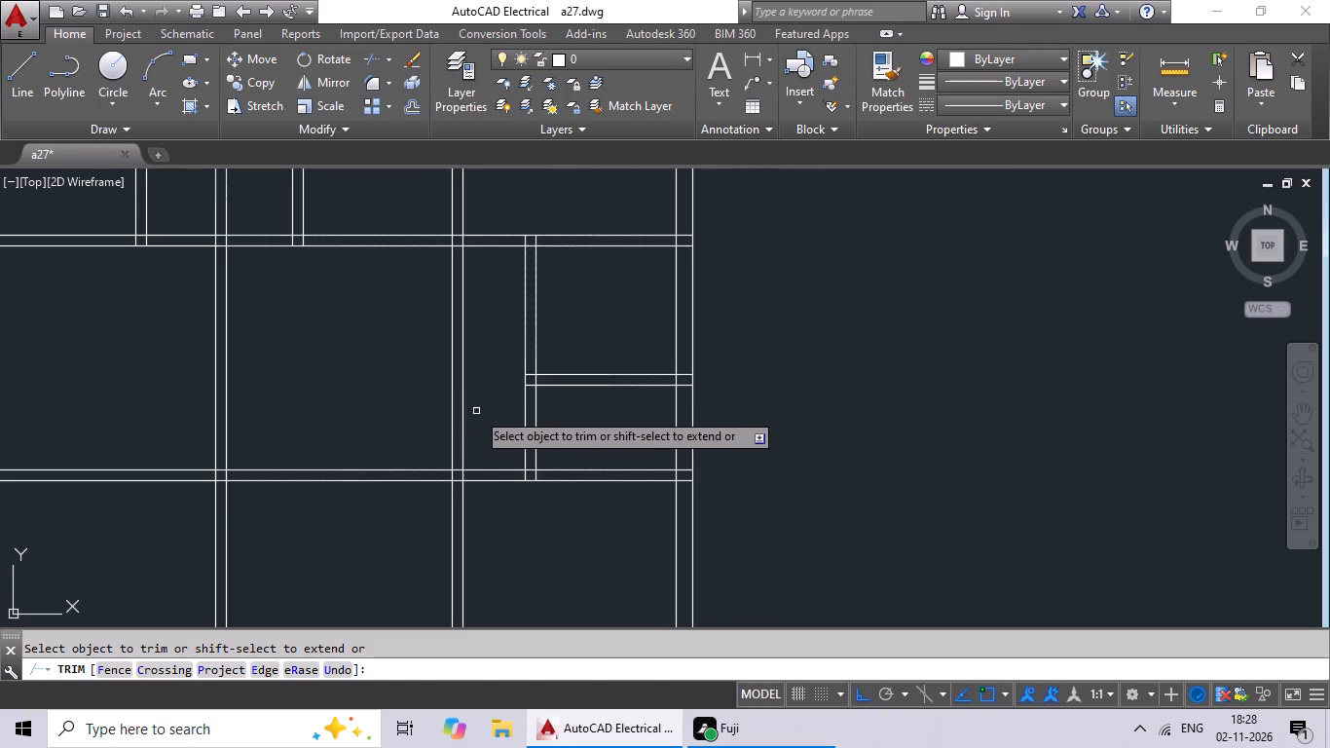
{"action": "left_click_drag", "start_coordinate": [483, 396], "coordinate": [427, 443]}
{"action": "scroll", "coordinate": [445, 423], "scroll_direction": "down", "scroll_amount": 3}
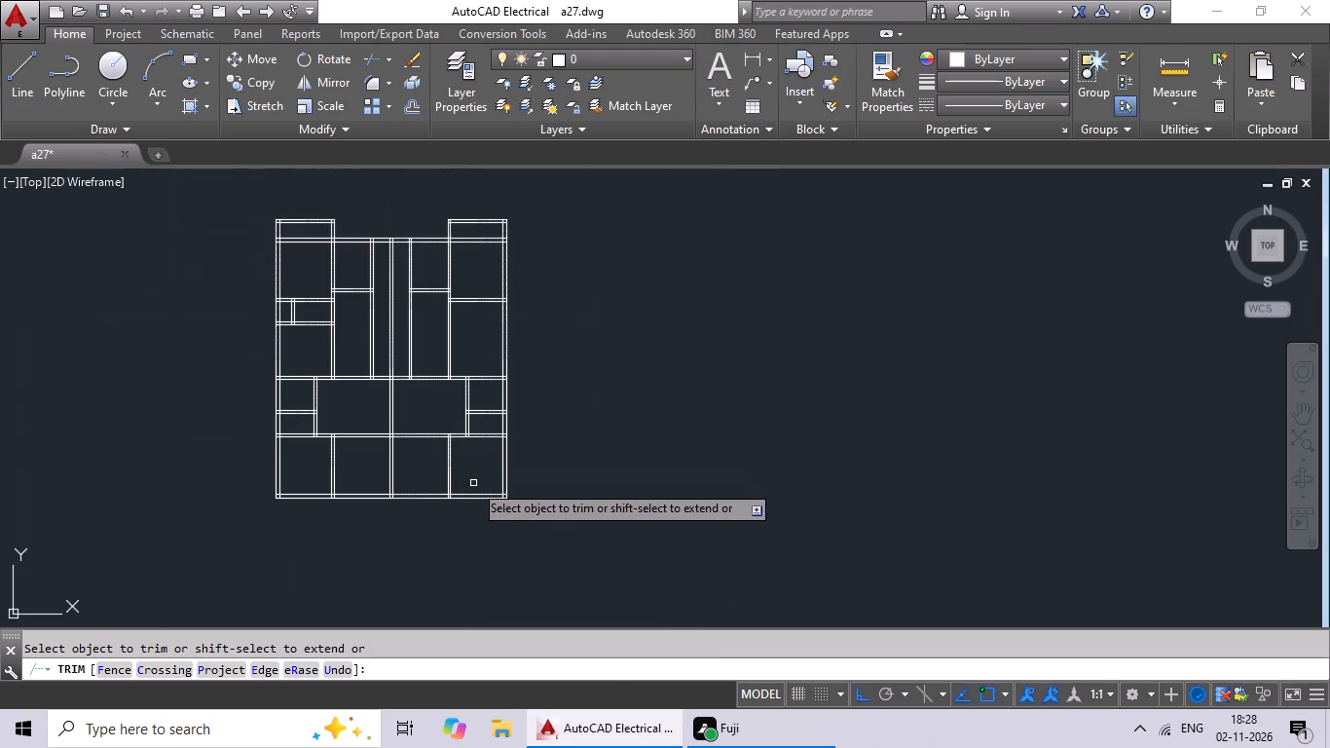
Examine the bottom rooms, the central space and the overall partition layout of the floor plan.
{"action": "middle_click", "coordinate": [505, 425]}
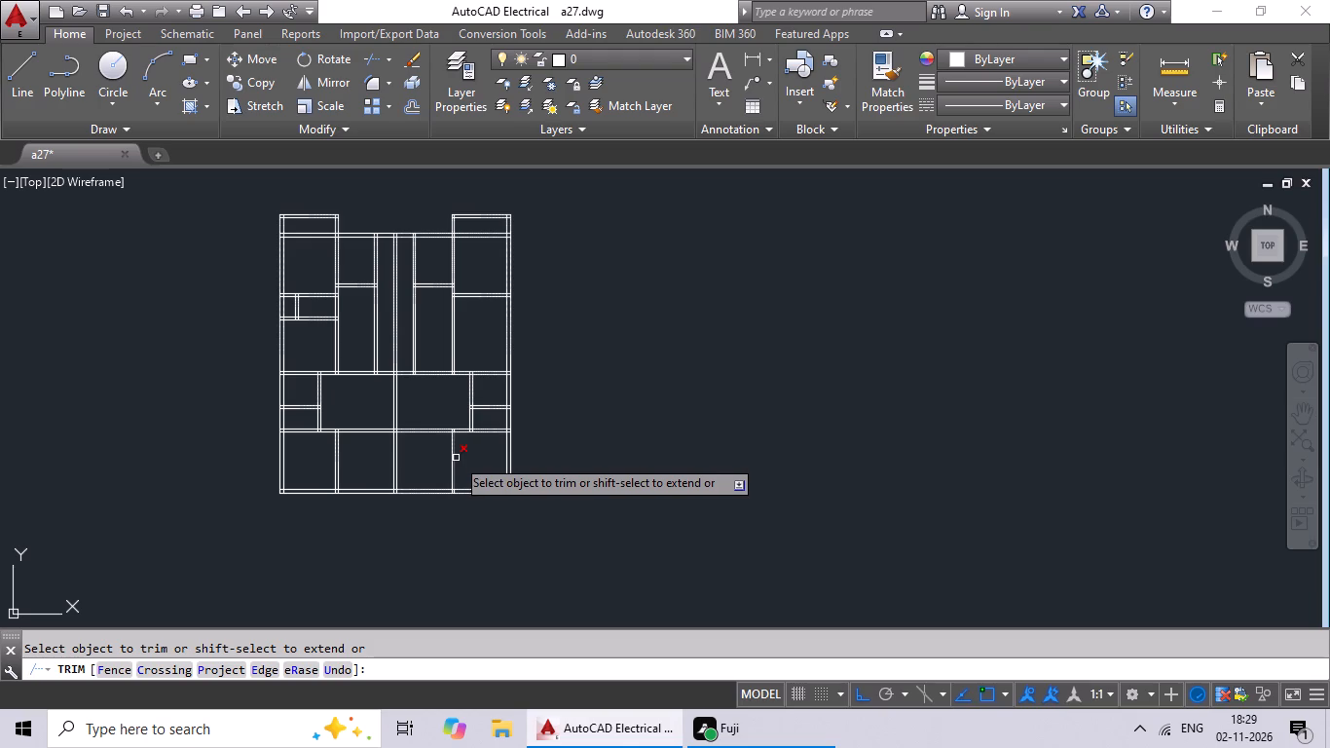
{"action": "middle_click_drag", "start_coordinate": [422, 455], "coordinate": [442, 394]}
{"action": "scroll", "coordinate": [444, 390], "scroll_direction": "up", "scroll_amount": 2}
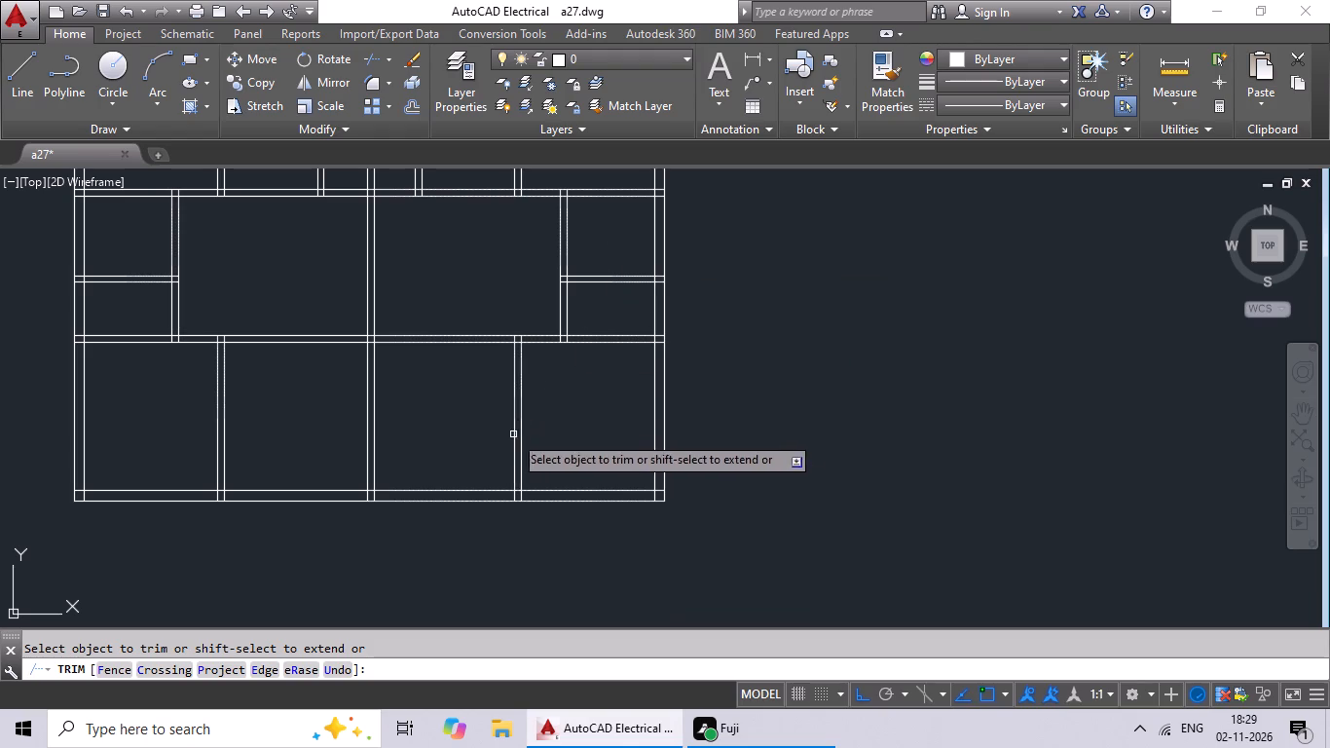
{"action": "scroll", "coordinate": [539, 412], "scroll_direction": "up", "scroll_amount": 2}
{"action": "scroll", "coordinate": [538, 416], "scroll_direction": "down", "scroll_amount": 2}
{"action": "middle_click_drag", "start_coordinate": [549, 409], "coordinate": [639, 360]}
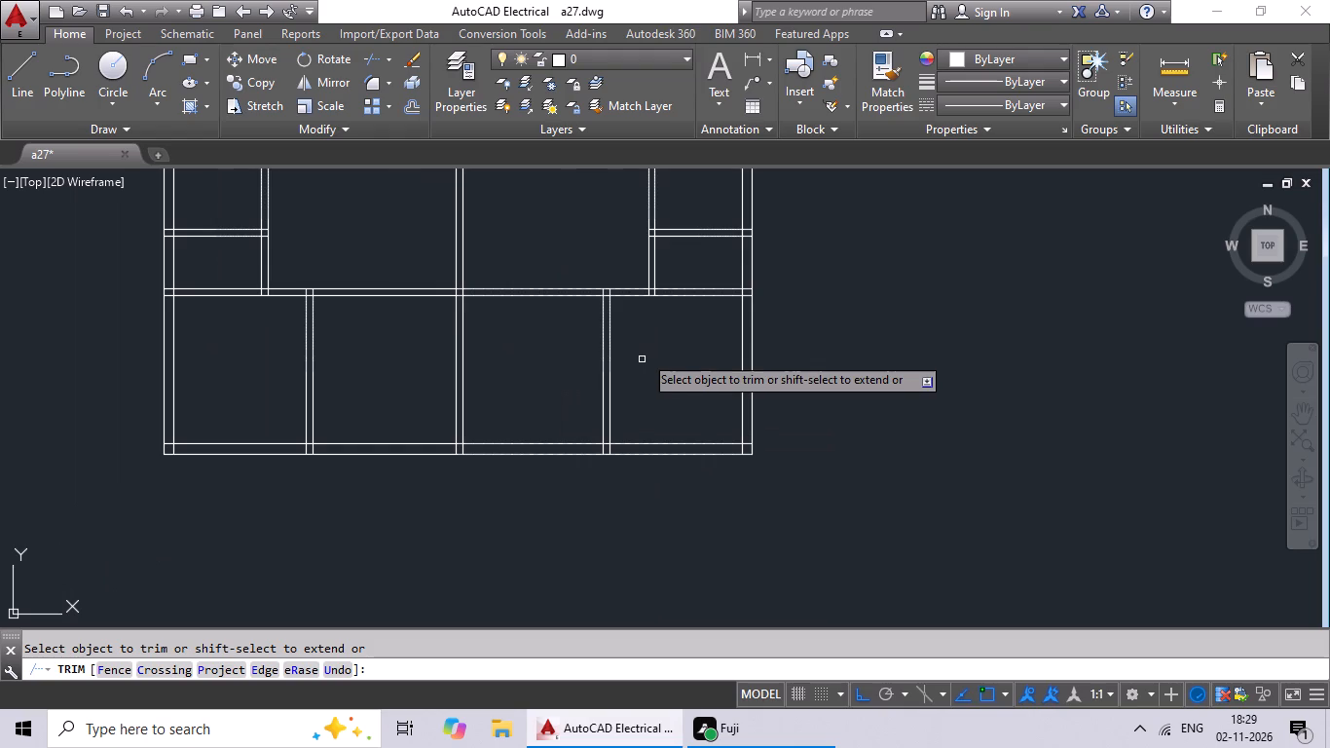
{"action": "scroll", "coordinate": [651, 333], "scroll_direction": "down", "scroll_amount": 3}
{"action": "middle_click_drag", "start_coordinate": [651, 333], "coordinate": [642, 353]}
{"action": "middle_click_drag", "start_coordinate": [607, 425], "coordinate": [586, 450]}
{"action": "scroll", "coordinate": [602, 338], "scroll_direction": "up", "scroll_amount": 3}
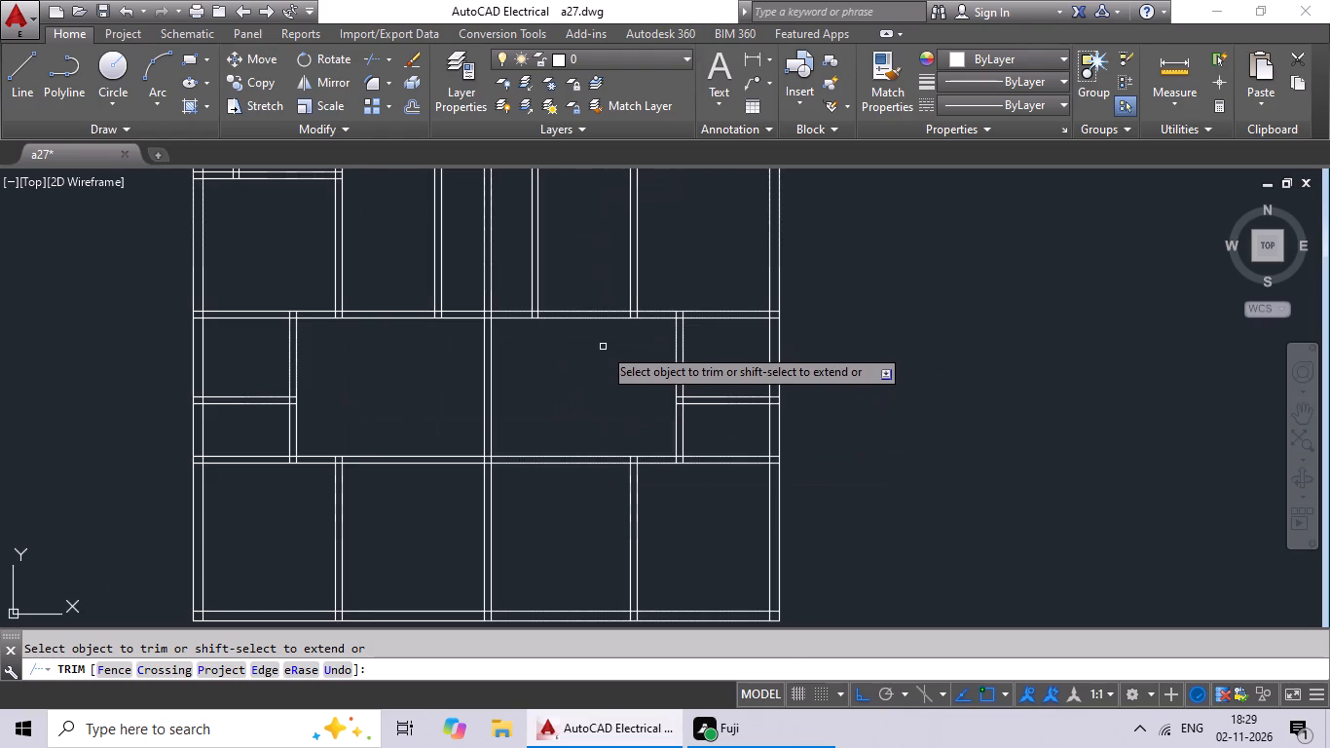
{"action": "scroll", "coordinate": [601, 351], "scroll_direction": "down", "scroll_amount": 2}
{"action": "middle_click_drag", "start_coordinate": [601, 354], "coordinate": [613, 391]}
{"action": "middle_click_drag", "start_coordinate": [622, 398], "coordinate": [536, 426]}
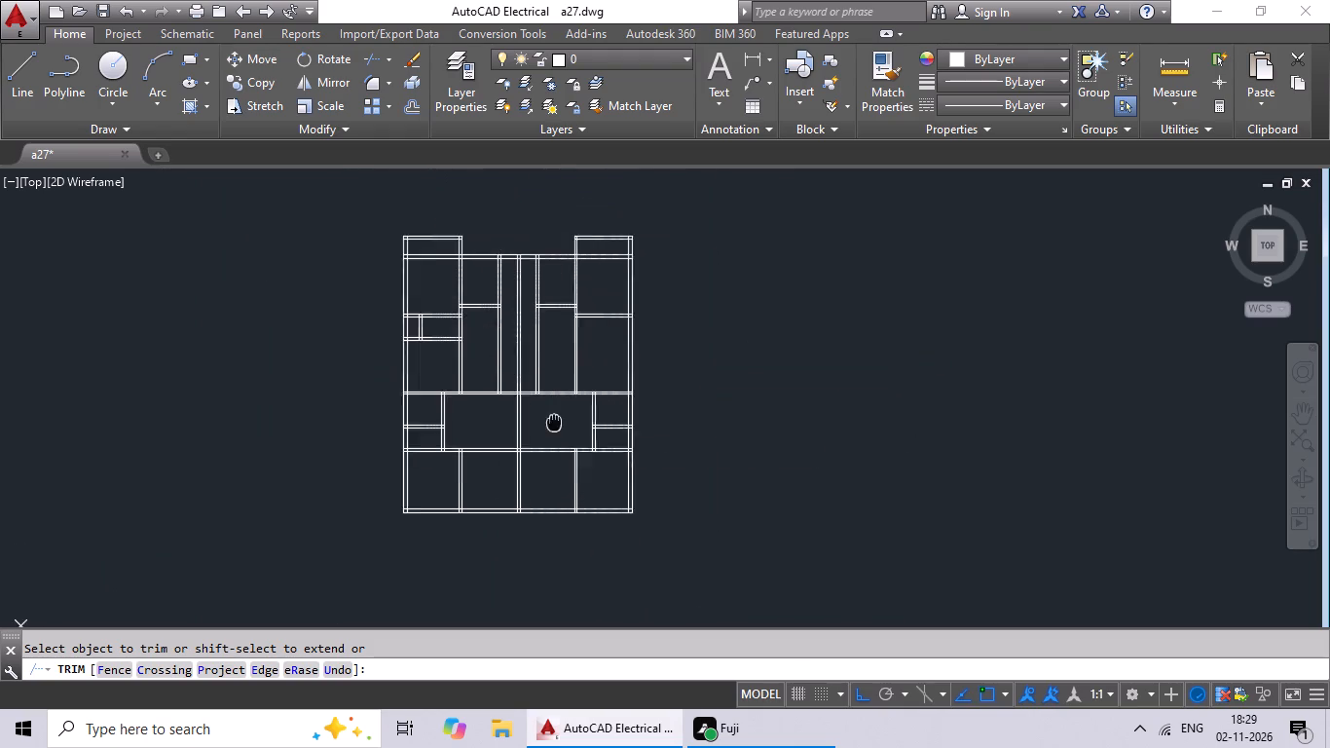
{"action": "middle_click_drag", "start_coordinate": [536, 426], "coordinate": [523, 430]}
{"action": "key", "text": "Escape"}
{"action": "key", "text": "Escape"}
{"action": "scroll", "coordinate": [600, 423], "scroll_direction": "up", "scroll_amount": 2}
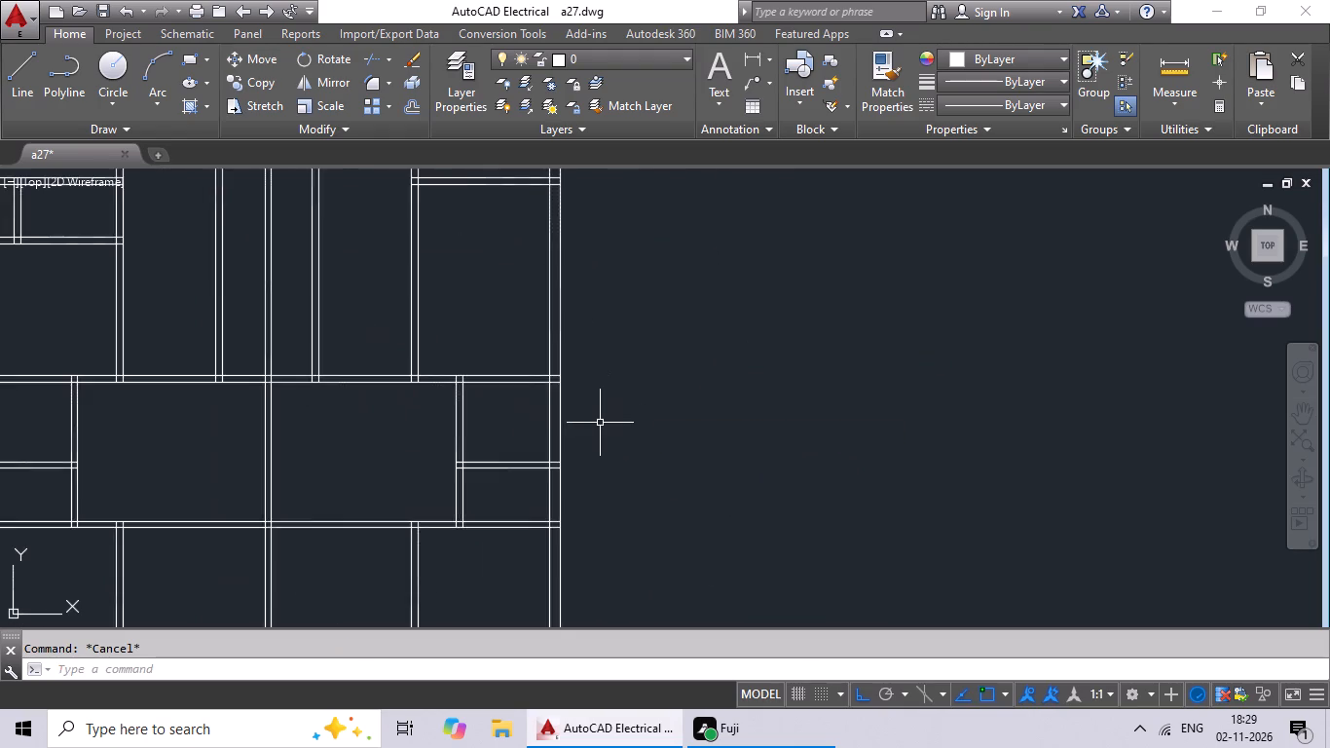
{"action": "scroll", "coordinate": [600, 423], "scroll_direction": "down", "scroll_amount": 2}
{"action": "middle_click_drag", "start_coordinate": [595, 430], "coordinate": [582, 441]}
{"action": "middle_click_drag", "start_coordinate": [493, 446], "coordinate": [598, 396]}
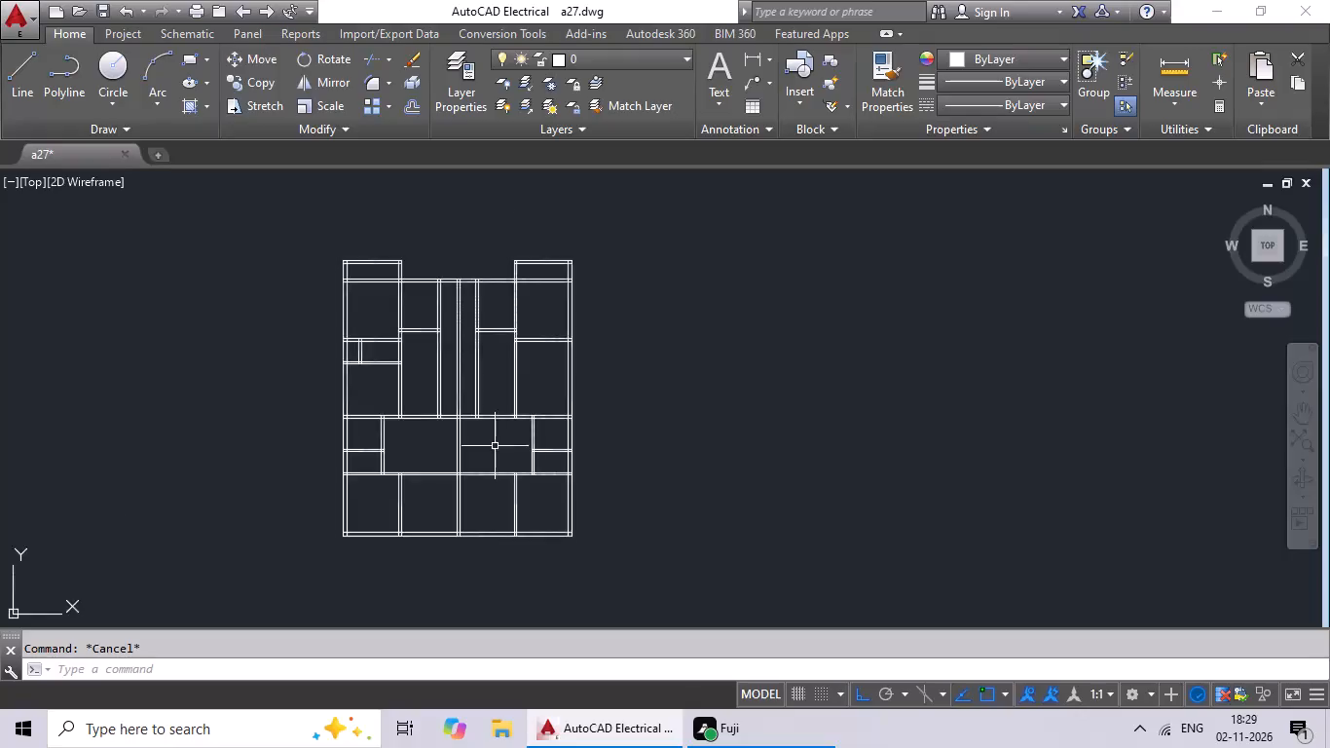
{"action": "middle_click_drag", "start_coordinate": [598, 396], "coordinate": [602, 395]}
{"action": "key", "text": "Escape"}
{"action": "key", "text": "Escape"}
{"action": "key", "text": "Escape"}
{"action": "key", "text": "Escape"}
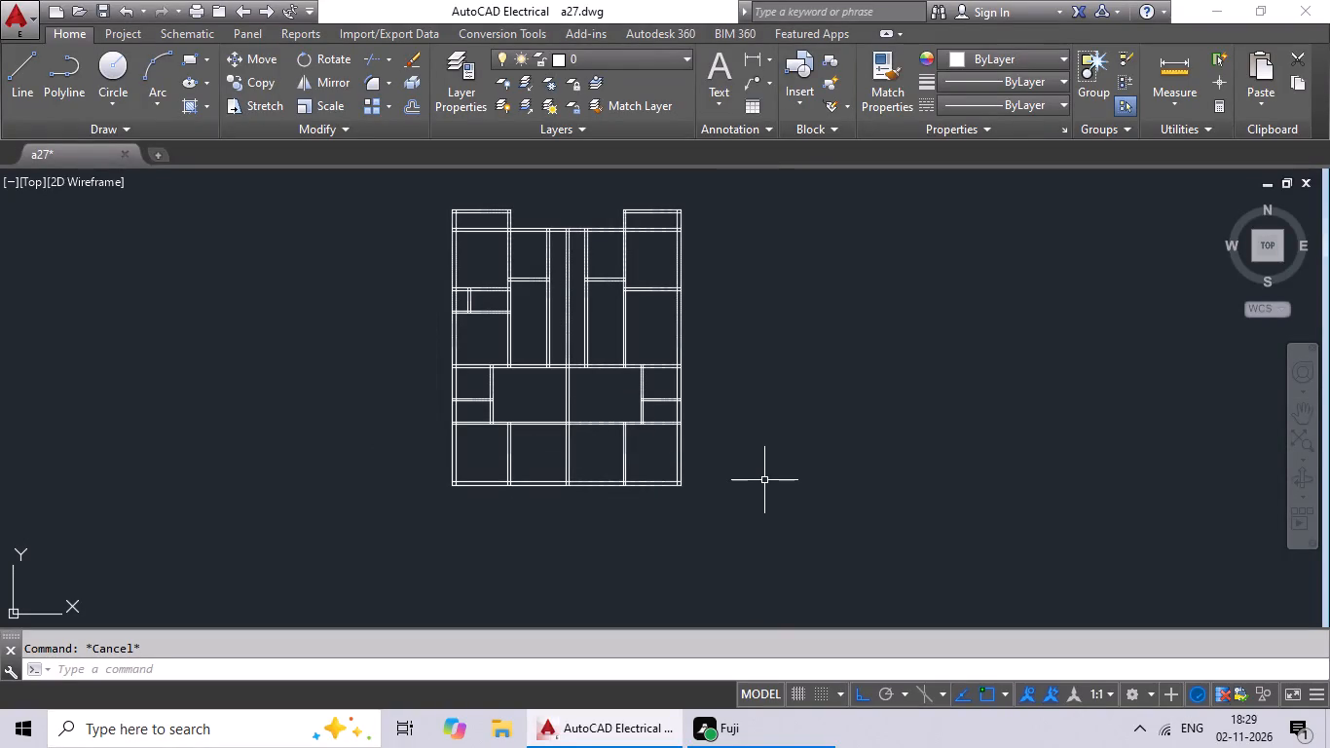
{"action": "key", "text": "Escape"}
Trim the overlapping inner wall lines at the plan's lower-right outer corner.
{"action": "key", "text": "t"}
{"action": "key", "text": "r"}
{"action": "key", "text": "space"}
{"action": "key", "text": "space"}
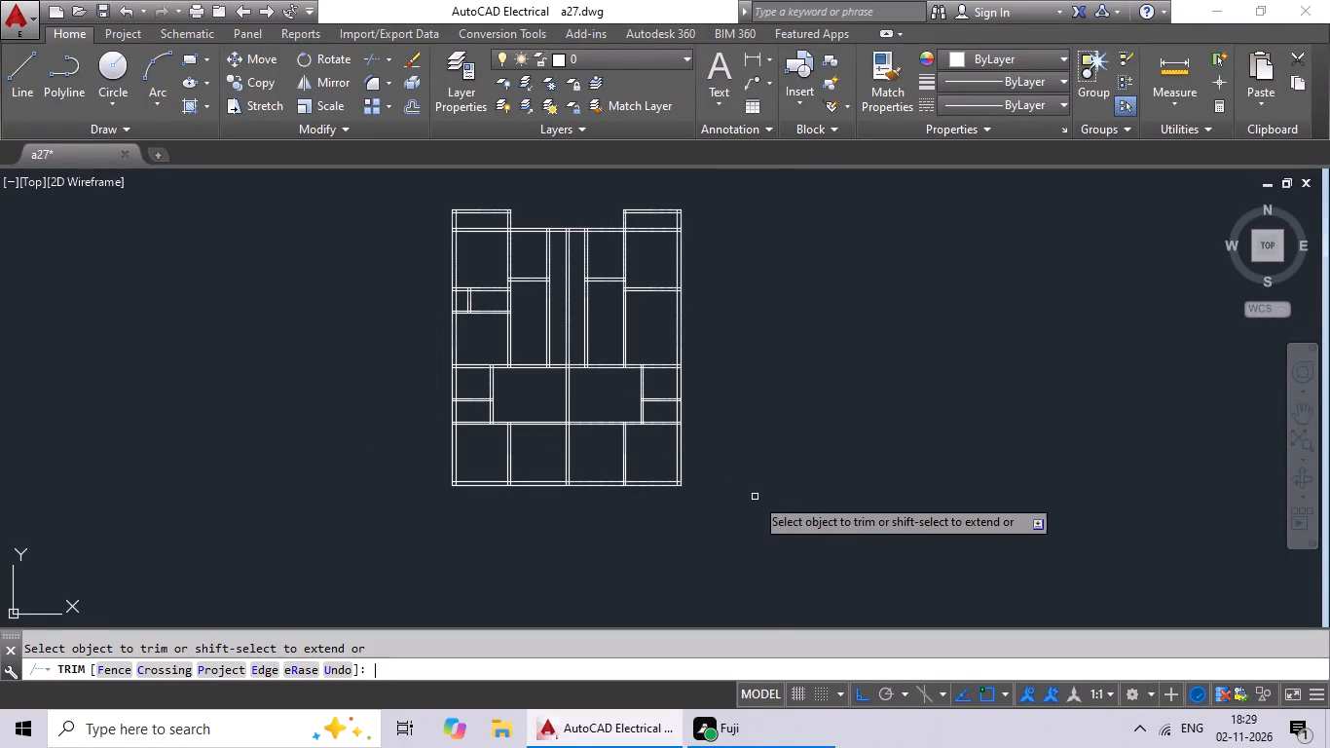
{"action": "scroll", "coordinate": [674, 516], "scroll_direction": "up", "scroll_amount": 4}
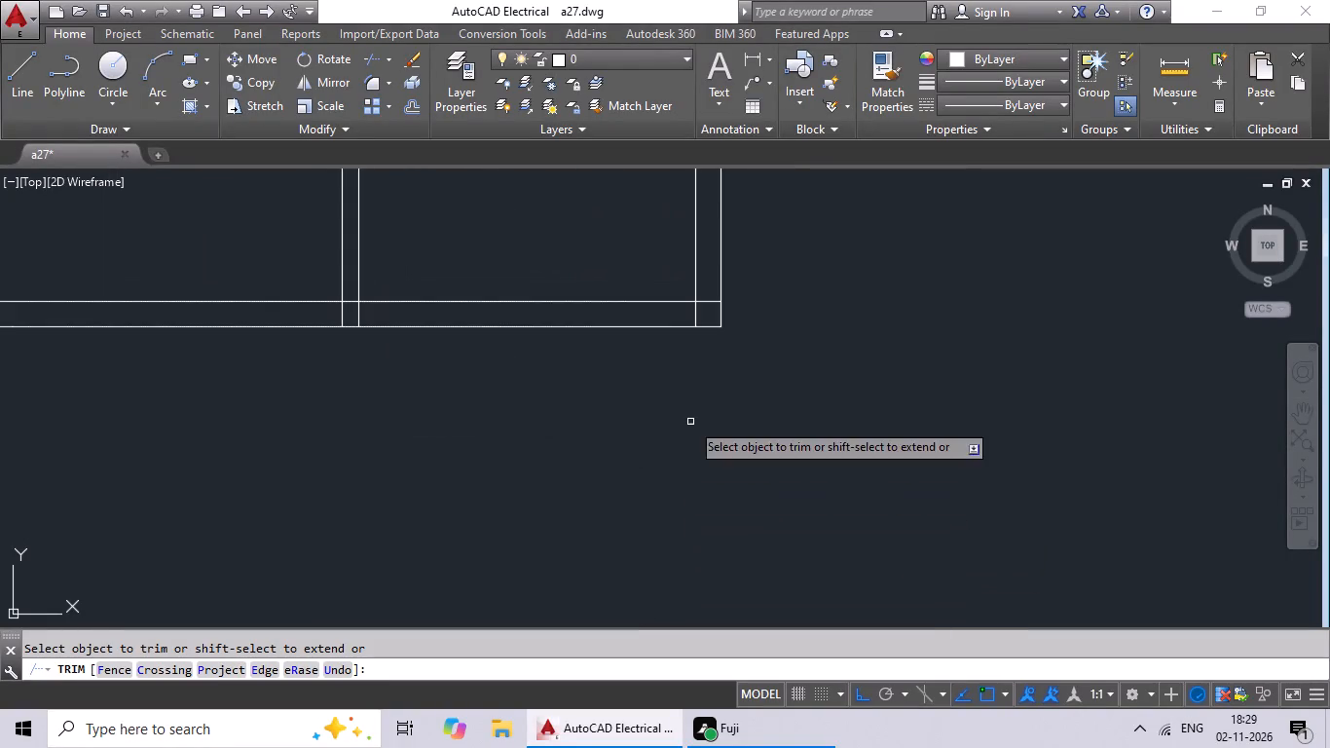
{"action": "middle_click_drag", "start_coordinate": [689, 429], "coordinate": [673, 505]}
{"action": "scroll", "coordinate": [697, 379], "scroll_direction": "up", "scroll_amount": 4}
{"action": "left_click_drag", "start_coordinate": [699, 354], "coordinate": [658, 453]}
{"action": "left_click_drag", "start_coordinate": [658, 449], "coordinate": [666, 438]}
{"action": "left_click_drag", "start_coordinate": [696, 400], "coordinate": [529, 456]}
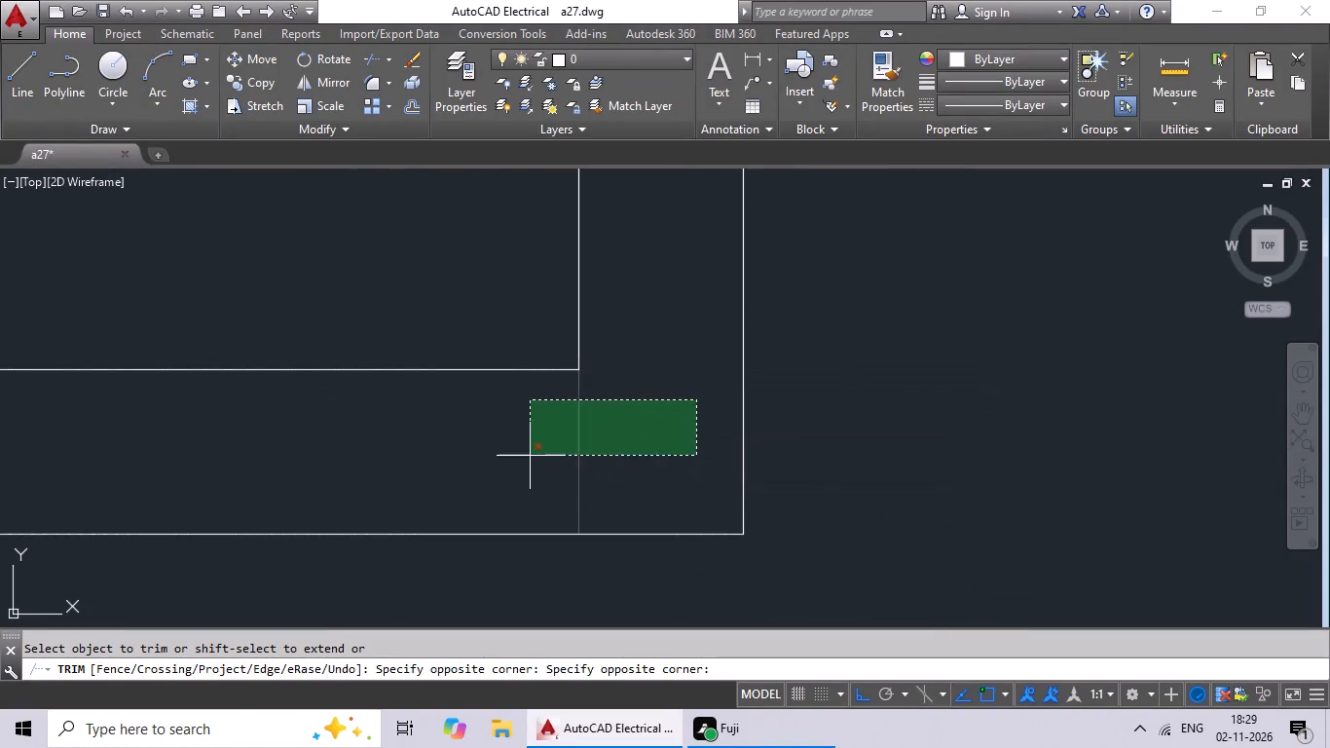
{"action": "left_click_drag", "start_coordinate": [529, 454], "coordinate": [546, 450]}
Trim the crossing lines where the right-hand vertical partition meets the bottom outer wall.
{"action": "scroll", "coordinate": [691, 430], "scroll_direction": "down", "scroll_amount": 4}
{"action": "middle_click_drag", "start_coordinate": [453, 479], "coordinate": [774, 479]}
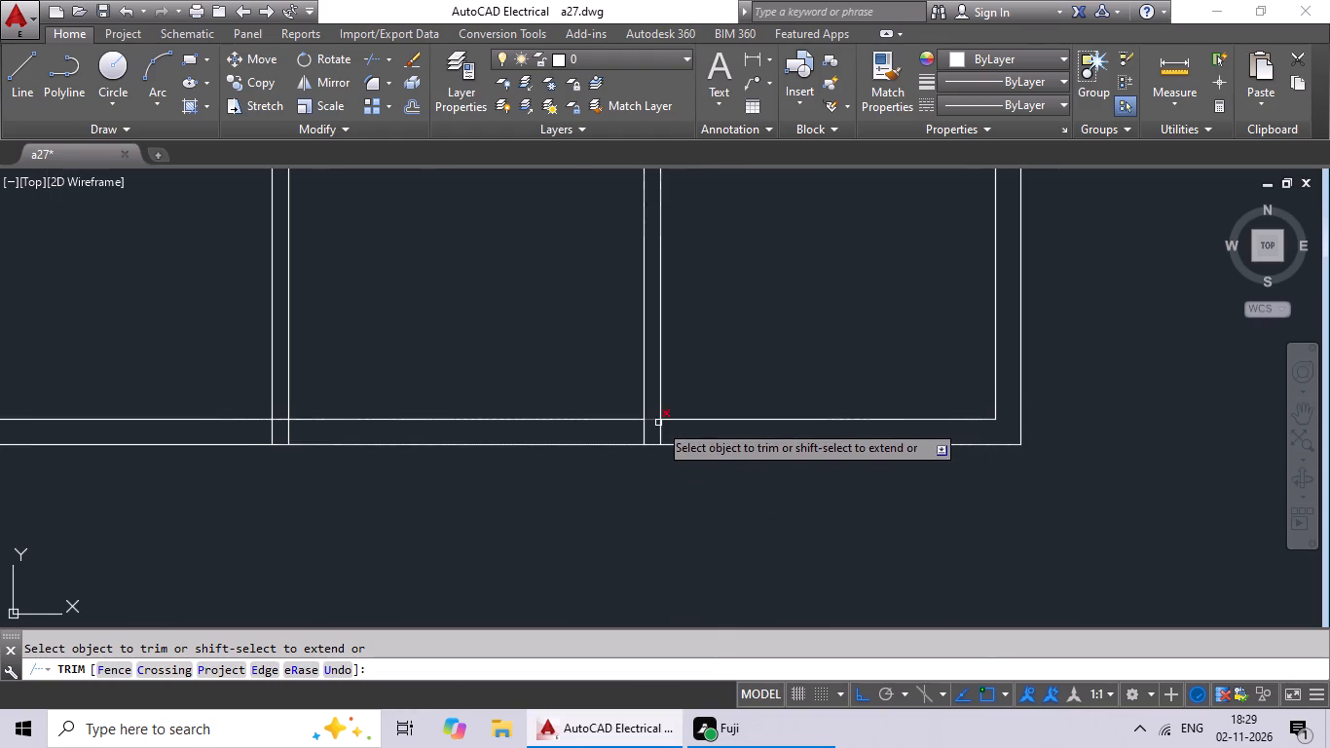
{"action": "scroll", "coordinate": [655, 423], "scroll_direction": "up", "scroll_amount": 4}
{"action": "left_click_drag", "start_coordinate": [771, 444], "coordinate": [516, 494]}
{"action": "left_click_drag", "start_coordinate": [516, 494], "coordinate": [543, 480]}
{"action": "left_click_drag", "start_coordinate": [667, 335], "coordinate": [594, 484]}
{"action": "left_click_drag", "start_coordinate": [595, 479], "coordinate": [611, 468]}
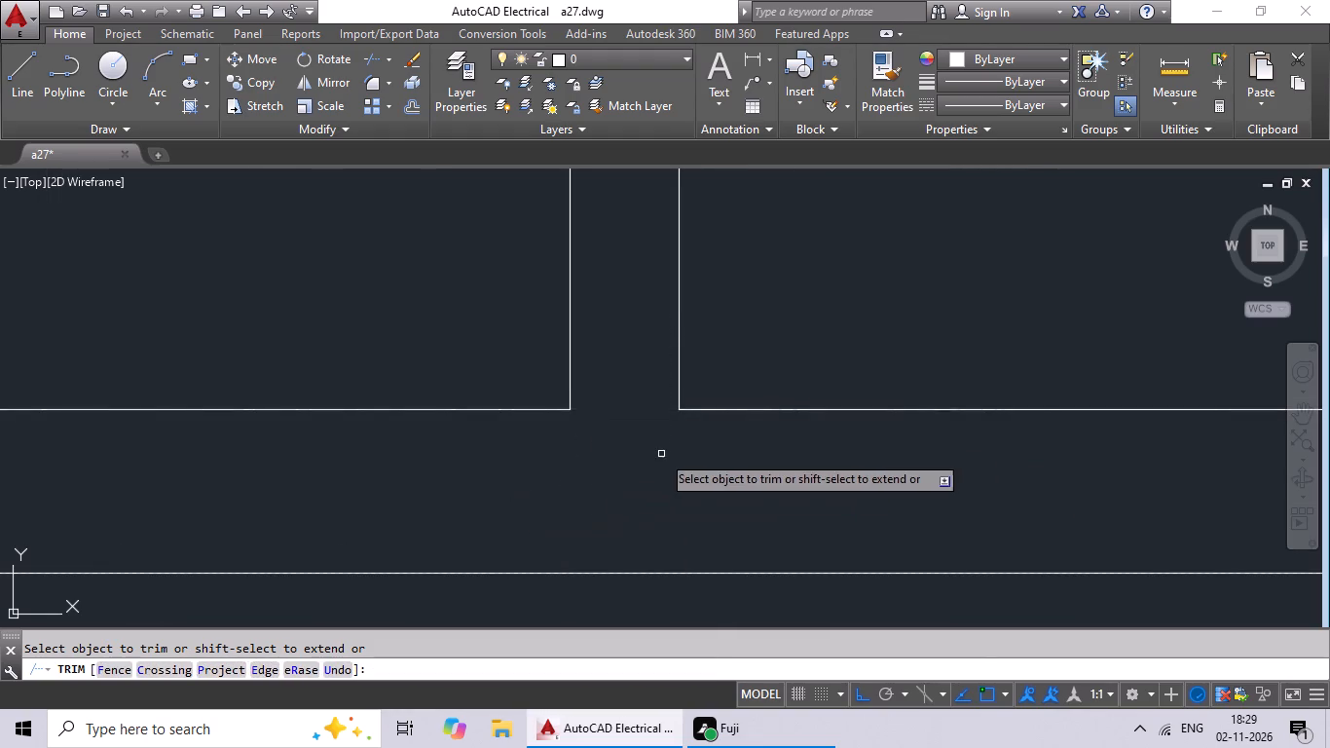
Trim the crossing lines where the central vertical partition meets the bottom outer wall.
{"action": "scroll", "coordinate": [696, 446], "scroll_direction": "down", "scroll_amount": 4}
{"action": "scroll", "coordinate": [345, 450], "scroll_direction": "up", "scroll_amount": 4}
{"action": "middle_click_drag", "start_coordinate": [372, 441], "coordinate": [649, 413]}
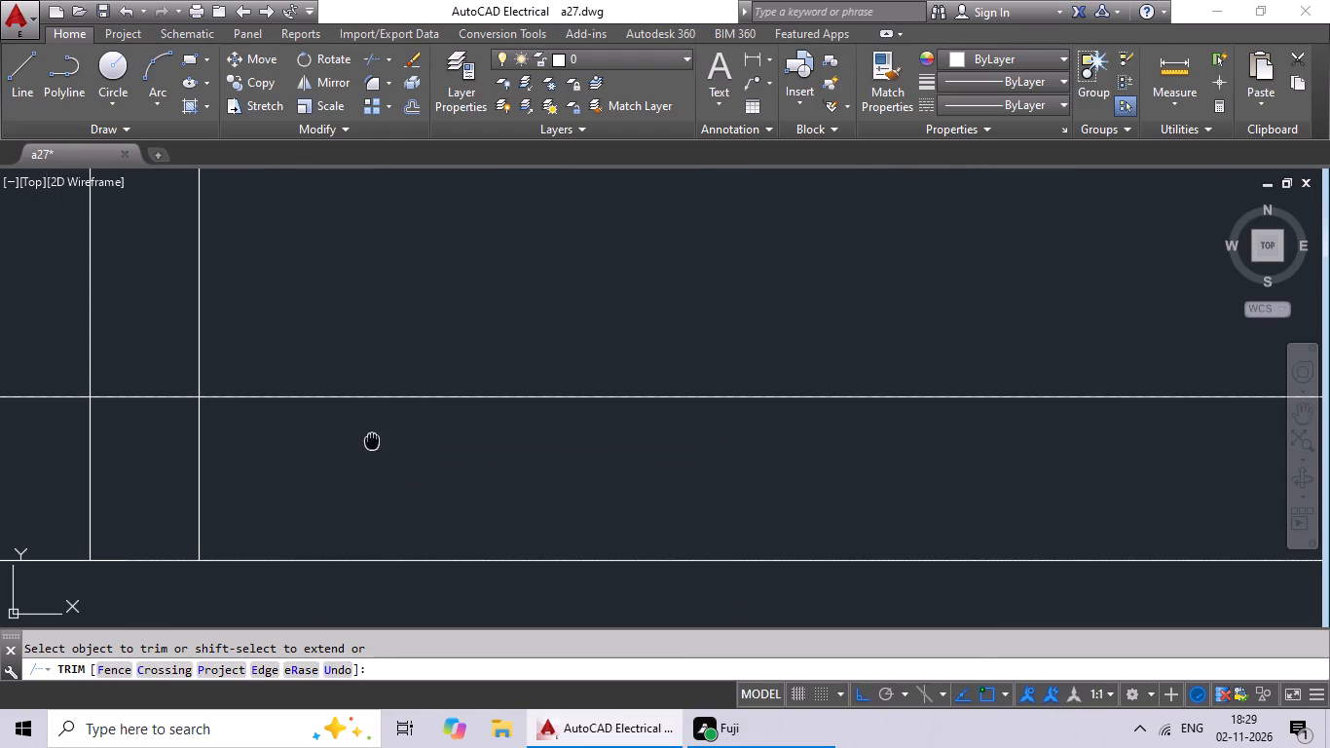
{"action": "middle_click_drag", "start_coordinate": [649, 413], "coordinate": [669, 409]}
{"action": "left_click_drag", "start_coordinate": [692, 408], "coordinate": [341, 478]}
{"action": "left_click", "coordinate": [340, 479]}
{"action": "left_click_drag", "start_coordinate": [438, 322], "coordinate": [414, 442]}
{"action": "left_click", "coordinate": [419, 431]}
Trim the crossing lines where the left-hand vertical partition meets the bottom outer wall.
{"action": "scroll", "coordinate": [453, 422], "scroll_direction": "down", "scroll_amount": 4}
{"action": "middle_click_drag", "start_coordinate": [352, 446], "coordinate": [905, 445]}
{"action": "scroll", "coordinate": [635, 430], "scroll_direction": "up", "scroll_amount": 5}
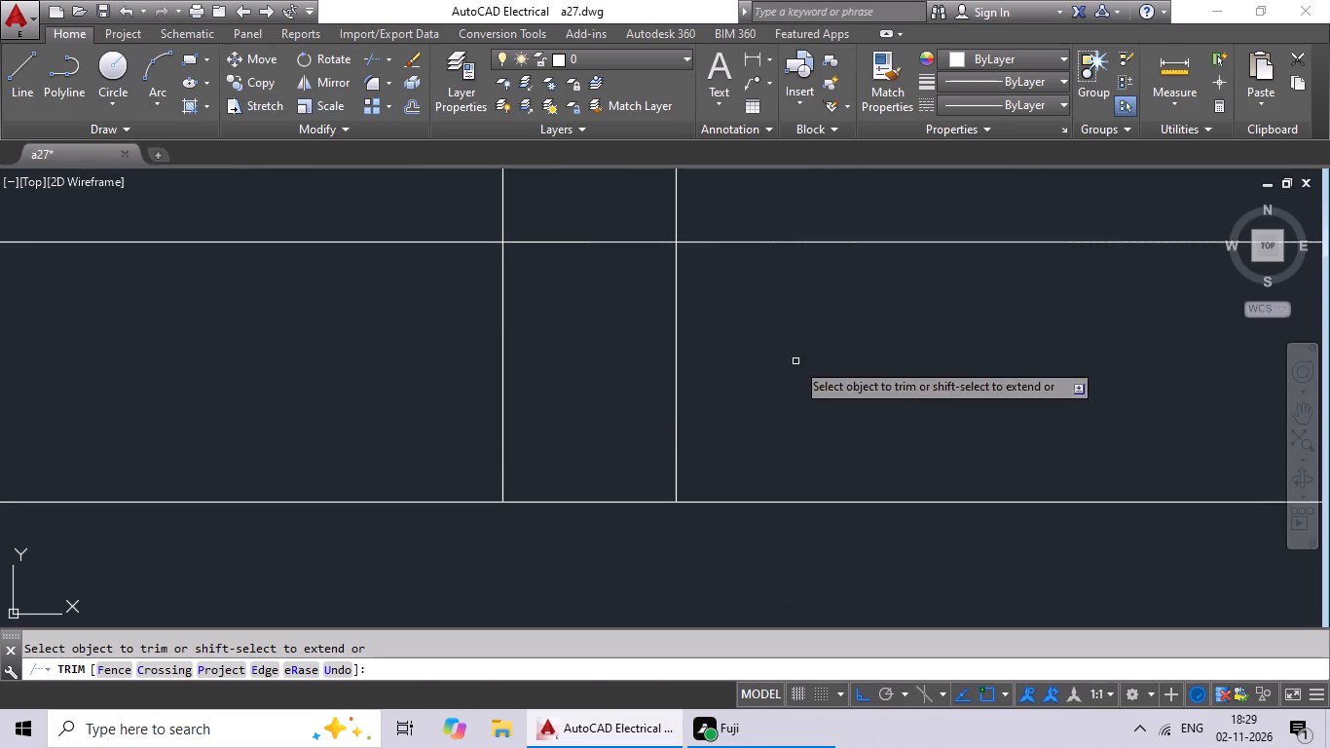
{"action": "left_click_drag", "start_coordinate": [822, 337], "coordinate": [426, 463]}
{"action": "left_click_drag", "start_coordinate": [427, 463], "coordinate": [482, 429]}
{"action": "left_click_drag", "start_coordinate": [582, 213], "coordinate": [556, 354]}
{"action": "left_click", "coordinate": [560, 333]}
Trim the overlapping inner wall lines at the plan's lower-left outer corner.
{"action": "scroll", "coordinate": [598, 351], "scroll_direction": "down", "scroll_amount": 3}
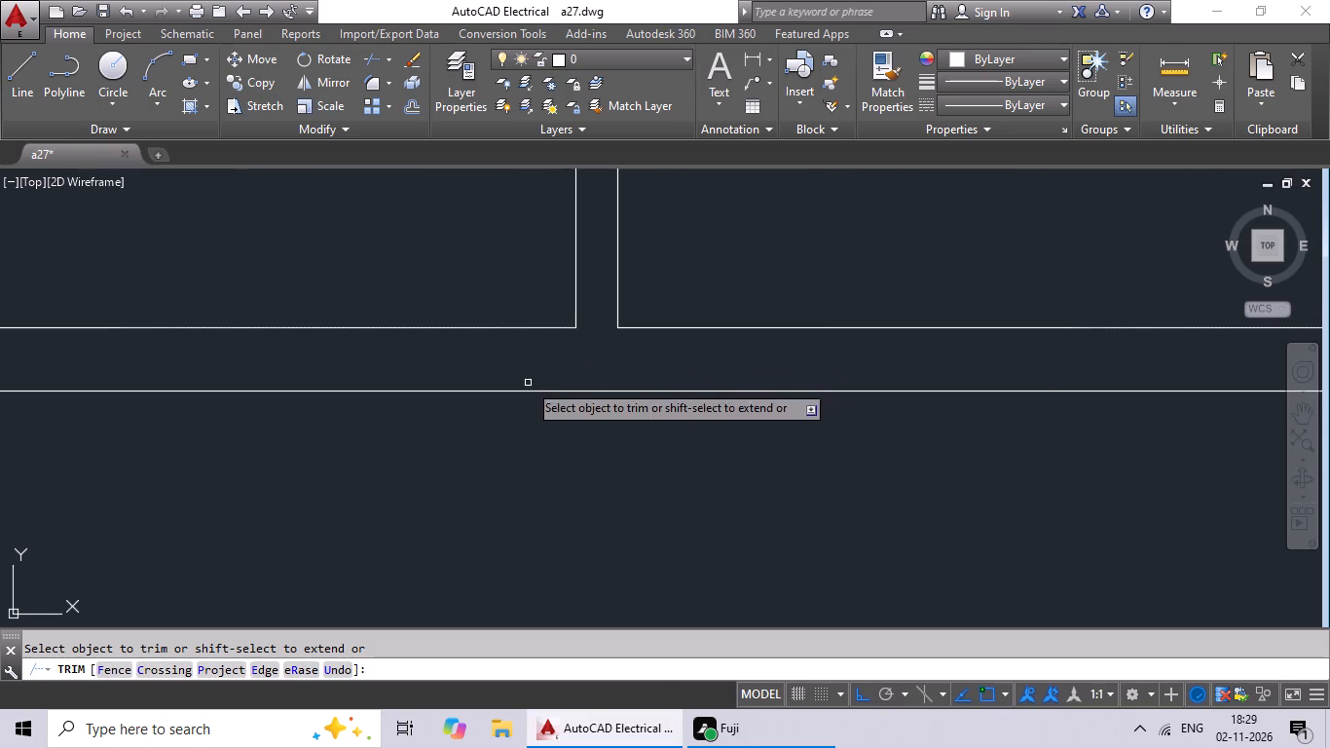
{"action": "middle_click_drag", "start_coordinate": [236, 388], "coordinate": [728, 485]}
{"action": "scroll", "coordinate": [211, 452], "scroll_direction": "up", "scroll_amount": 4}
{"action": "left_click_drag", "start_coordinate": [439, 434], "coordinate": [155, 512]}
{"action": "left_click_drag", "start_coordinate": [155, 512], "coordinate": [182, 509]}
{"action": "scroll", "coordinate": [354, 493], "scroll_direction": "down", "scroll_amount": 3}
{"action": "middle_click_drag", "start_coordinate": [356, 492], "coordinate": [709, 489]}
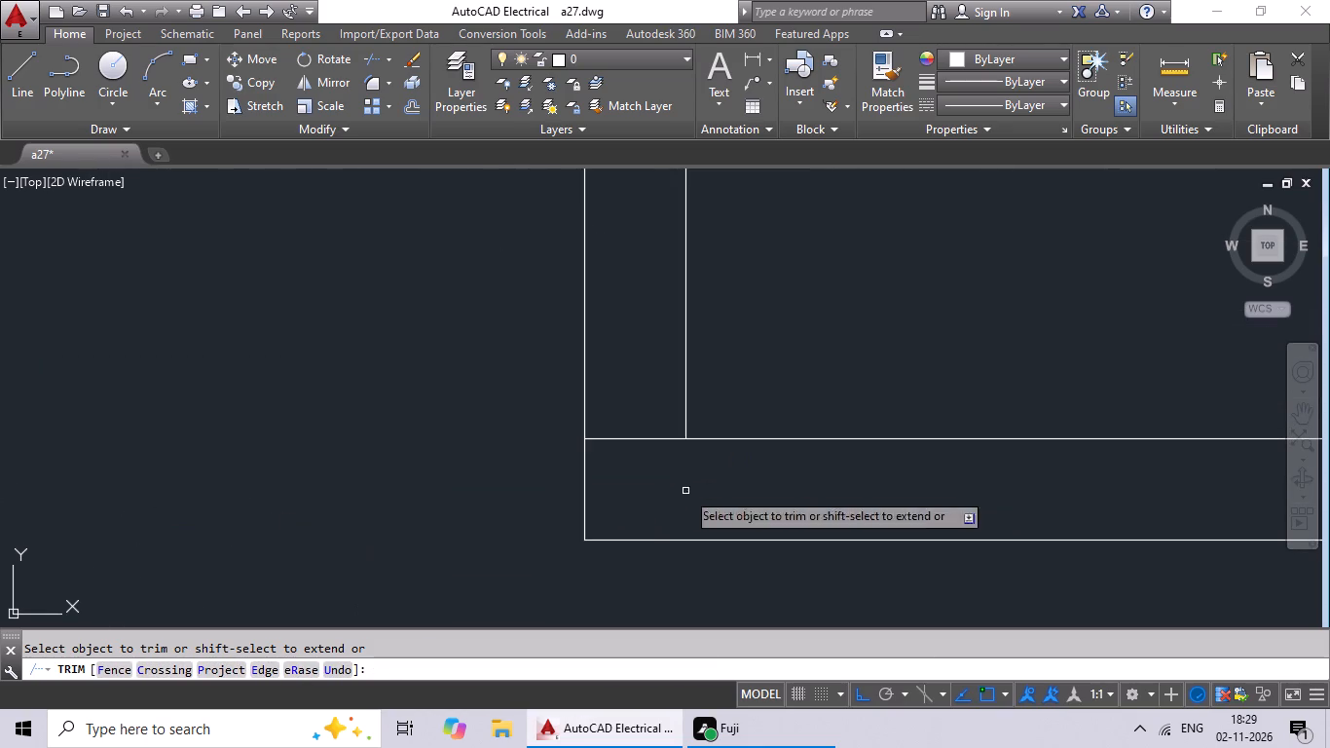
{"action": "left_click_drag", "start_coordinate": [636, 374], "coordinate": [614, 491]}
{"action": "left_click", "coordinate": [614, 491]}
{"action": "scroll", "coordinate": [683, 497], "scroll_direction": "down", "scroll_amount": 4}
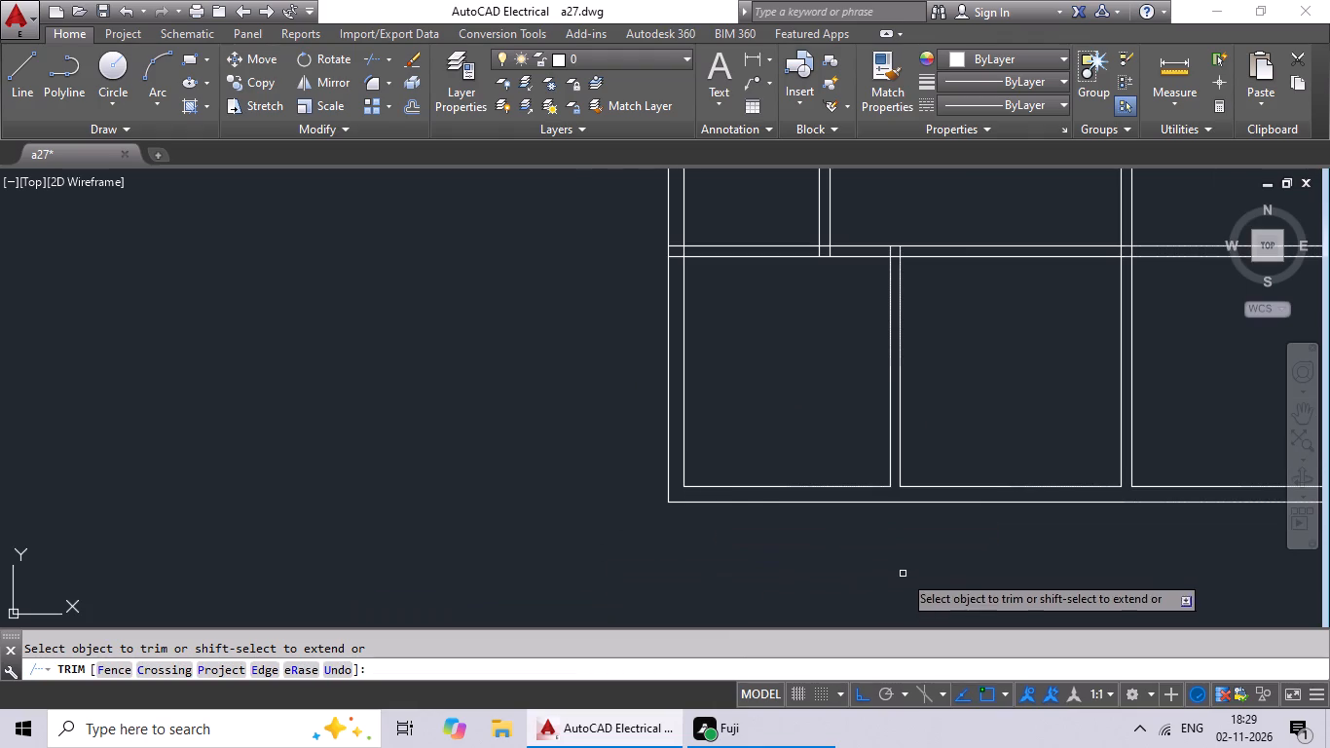
Trim the crossing lines where the lower full-width horizontal partition meets the right outer wall.
{"action": "middle_click_drag", "start_coordinate": [916, 556], "coordinate": [390, 638]}
{"action": "middle_click_drag", "start_coordinate": [684, 537], "coordinate": [377, 562]}
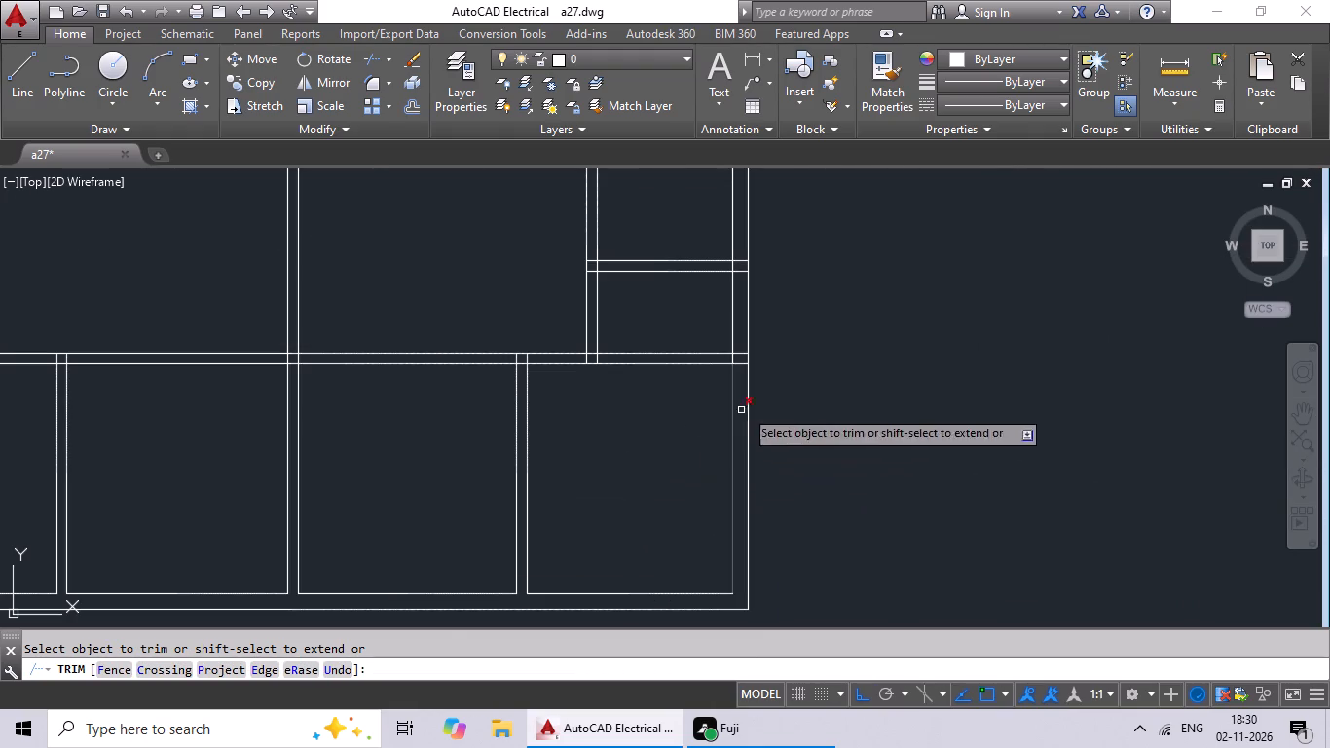
{"action": "scroll", "coordinate": [741, 346], "scroll_direction": "up", "scroll_amount": 5}
{"action": "scroll", "coordinate": [736, 380], "scroll_direction": "down", "scroll_amount": 1}
{"action": "middle_click_drag", "start_coordinate": [736, 380], "coordinate": [718, 277]}
{"action": "left_click_drag", "start_coordinate": [725, 267], "coordinate": [706, 400]}
{"action": "left_click", "coordinate": [706, 399]}
{"action": "left_click_drag", "start_coordinate": [715, 331], "coordinate": [625, 350]}
{"action": "left_click", "coordinate": [625, 350]}
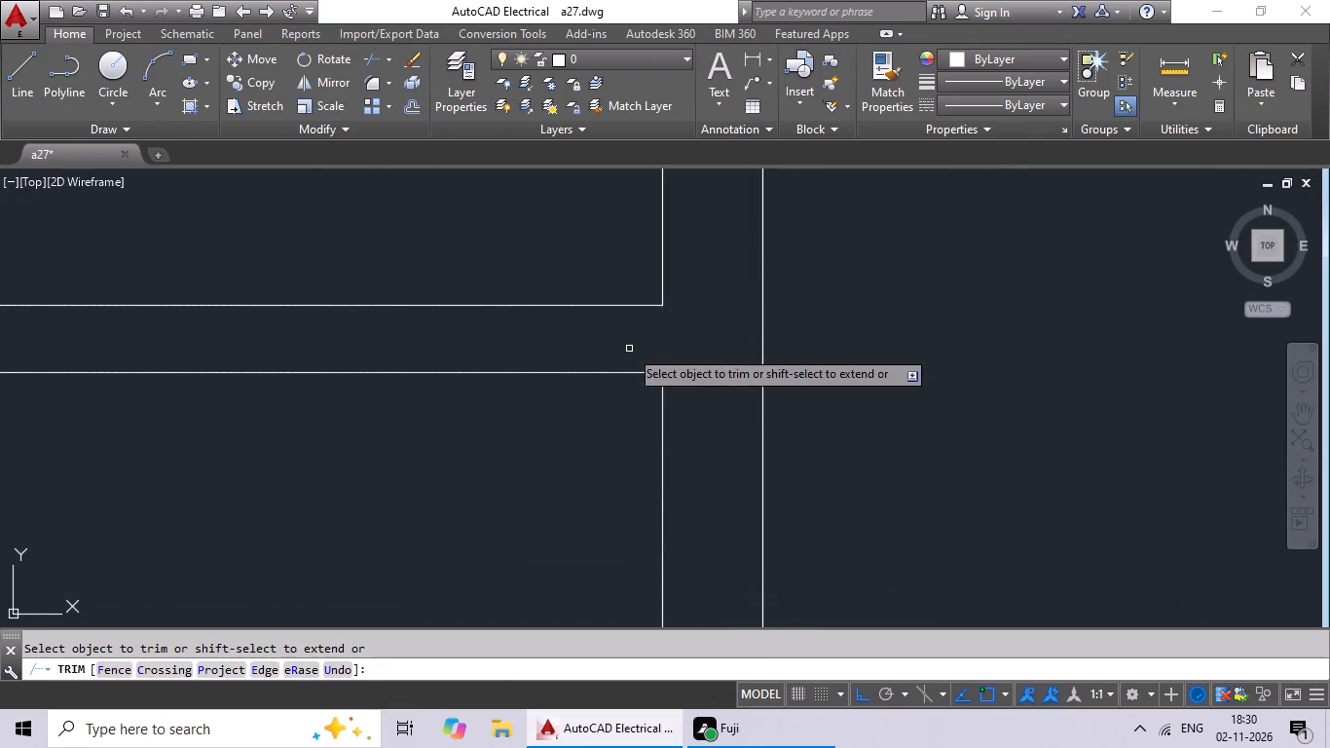
Trim the junction where the right-hand small rooms' vertical partition meets the lower full-width horizontal partition.
{"action": "scroll", "coordinate": [647, 344], "scroll_direction": "down", "scroll_amount": 4}
{"action": "middle_click_drag", "start_coordinate": [586, 369], "coordinate": [691, 359]}
{"action": "scroll", "coordinate": [602, 327], "scroll_direction": "up", "scroll_amount": 4}
{"action": "scroll", "coordinate": [768, 370], "scroll_direction": "up", "scroll_amount": 1}
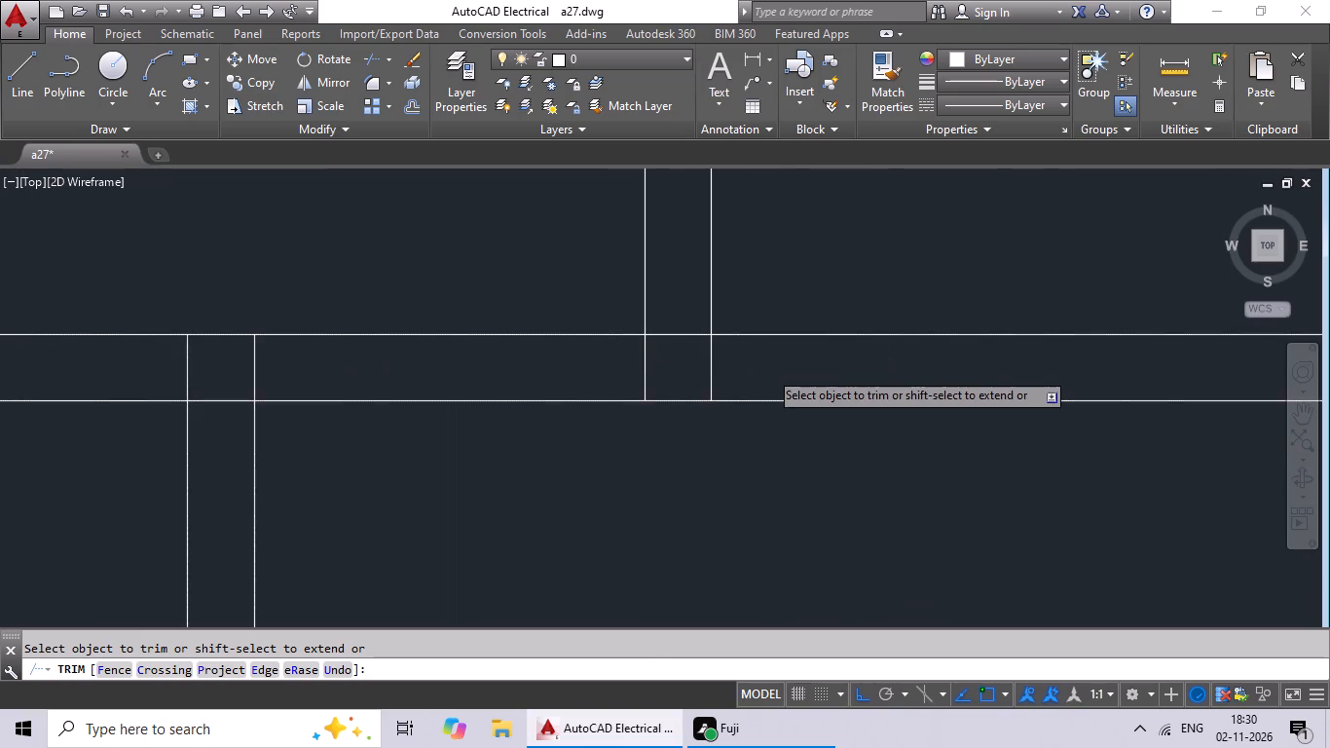
{"action": "scroll", "coordinate": [768, 370], "scroll_direction": "up", "scroll_amount": 1}
{"action": "left_click_drag", "start_coordinate": [750, 362], "coordinate": [336, 375]}
{"action": "left_click", "coordinate": [336, 375]}
{"action": "left_click_drag", "start_coordinate": [519, 254], "coordinate": [496, 368]}
{"action": "left_click_drag", "start_coordinate": [497, 364], "coordinate": [517, 377]}
Trim the junction where the right-hand partition of the bottom rooms meets the lower full-width horizontal partition.
{"action": "scroll", "coordinate": [588, 377], "scroll_direction": "down", "scroll_amount": 6}
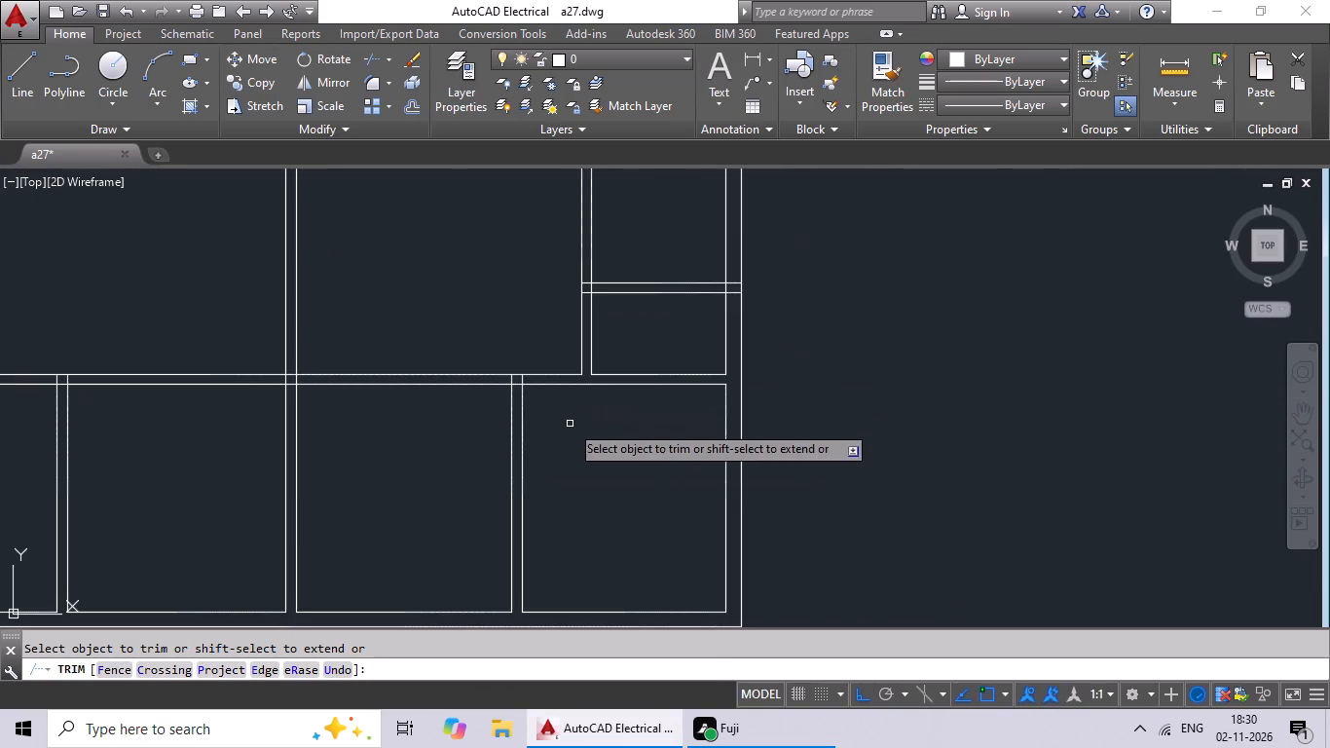
{"action": "scroll", "coordinate": [524, 382], "scroll_direction": "up", "scroll_amount": 5}
{"action": "left_click_drag", "start_coordinate": [568, 317], "coordinate": [353, 360]}
{"action": "left_click_drag", "start_coordinate": [347, 370], "coordinate": [361, 371]}
{"action": "left_click_drag", "start_coordinate": [425, 368], "coordinate": [401, 472]}
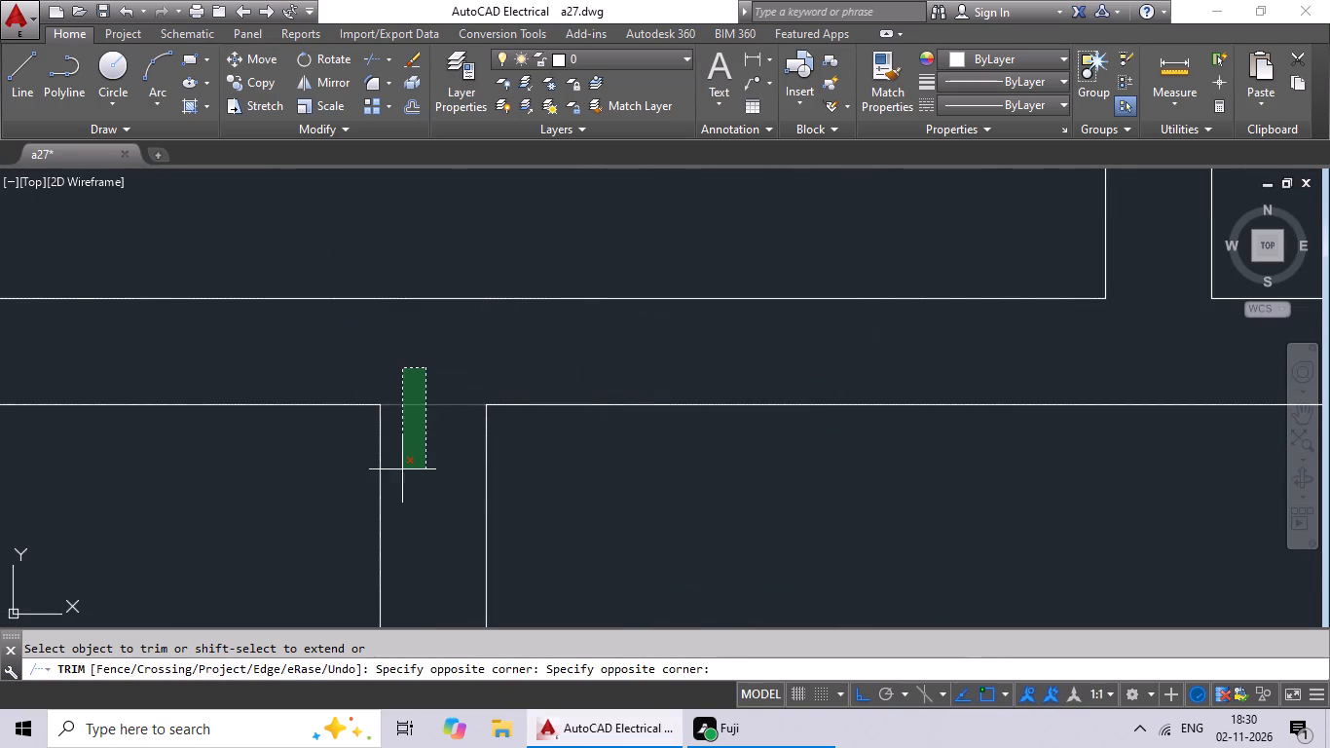
{"action": "left_click_drag", "start_coordinate": [401, 472], "coordinate": [403, 467]}
{"action": "left_click_drag", "start_coordinate": [409, 457], "coordinate": [429, 455]}
Trim the crossing lines where the central vertical partition intersects the lower full-width horizontal partition.
{"action": "scroll", "coordinate": [566, 423], "scroll_direction": "down", "scroll_amount": 5}
{"action": "scroll", "coordinate": [322, 421], "scroll_direction": "up", "scroll_amount": 6}
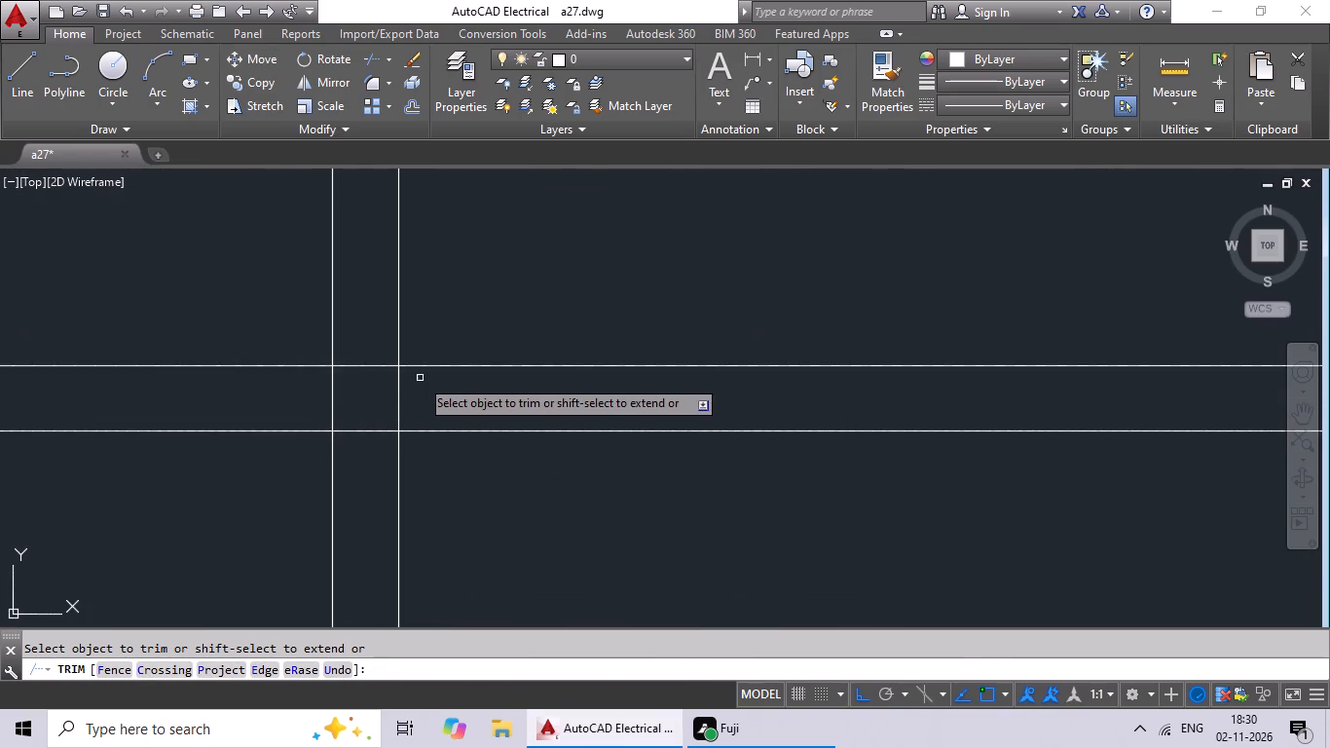
{"action": "scroll", "coordinate": [407, 379], "scroll_direction": "up", "scroll_amount": 2}
{"action": "left_click_drag", "start_coordinate": [442, 379], "coordinate": [201, 424]}
{"action": "left_click", "coordinate": [191, 430]}
{"action": "left_click_drag", "start_coordinate": [307, 326], "coordinate": [259, 547]}
{"action": "left_click", "coordinate": [261, 542]}
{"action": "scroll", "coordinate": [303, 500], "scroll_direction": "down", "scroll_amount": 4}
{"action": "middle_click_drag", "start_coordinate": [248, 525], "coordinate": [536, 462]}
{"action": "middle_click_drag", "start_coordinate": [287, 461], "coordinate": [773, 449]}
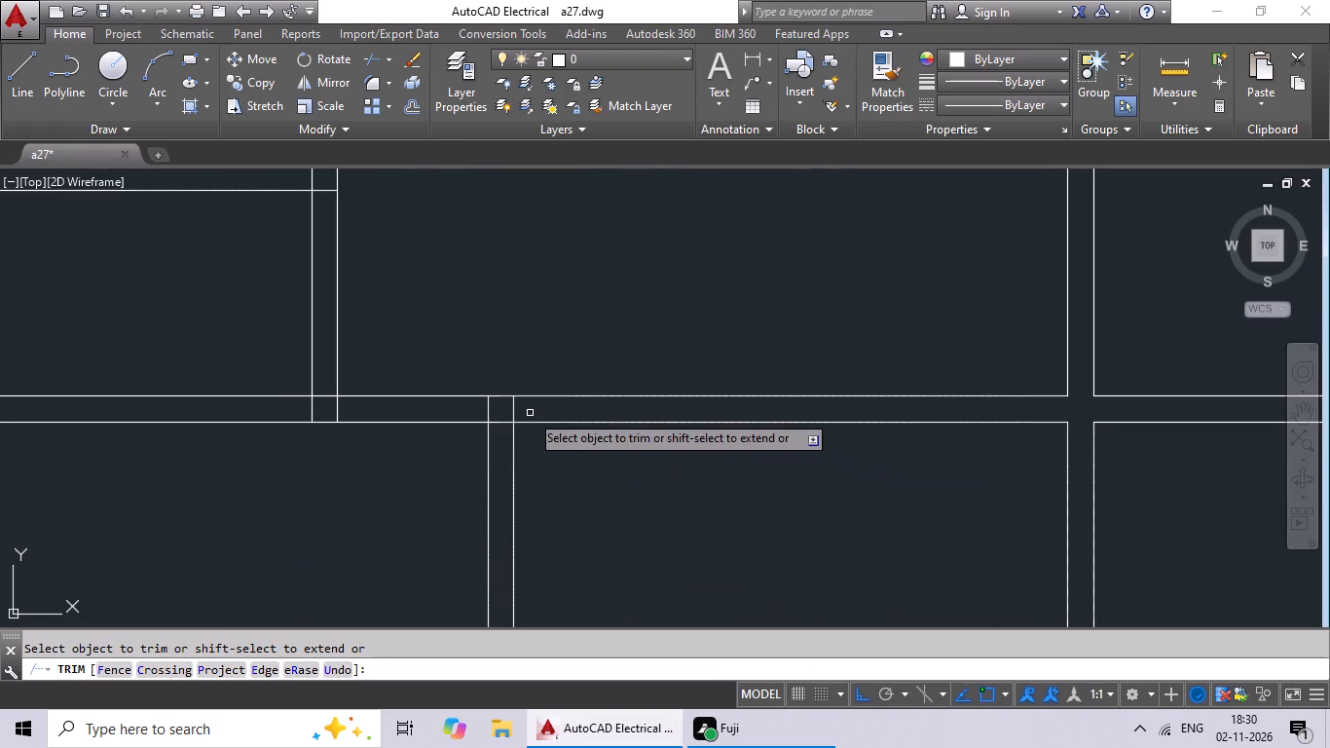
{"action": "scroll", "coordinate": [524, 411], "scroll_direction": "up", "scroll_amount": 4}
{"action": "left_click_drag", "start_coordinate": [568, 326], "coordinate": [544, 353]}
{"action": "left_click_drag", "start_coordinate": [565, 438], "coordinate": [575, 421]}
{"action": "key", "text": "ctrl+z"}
Trim the junction where the left-hand partition of the bottom rooms meets the lower full-width horizontal partition.
{"action": "scroll", "coordinate": [584, 443], "scroll_direction": "down", "scroll_amount": 3}
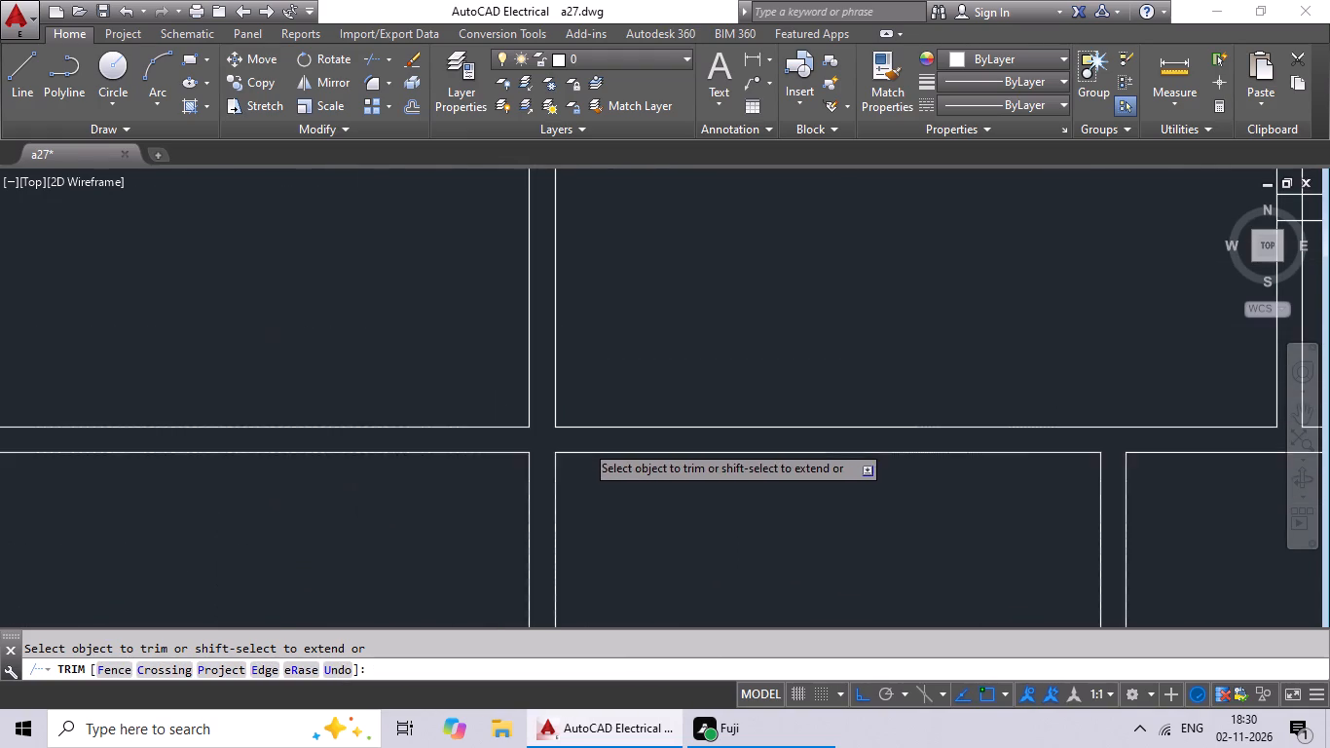
{"action": "scroll", "coordinate": [584, 443], "scroll_direction": "down", "scroll_amount": 4}
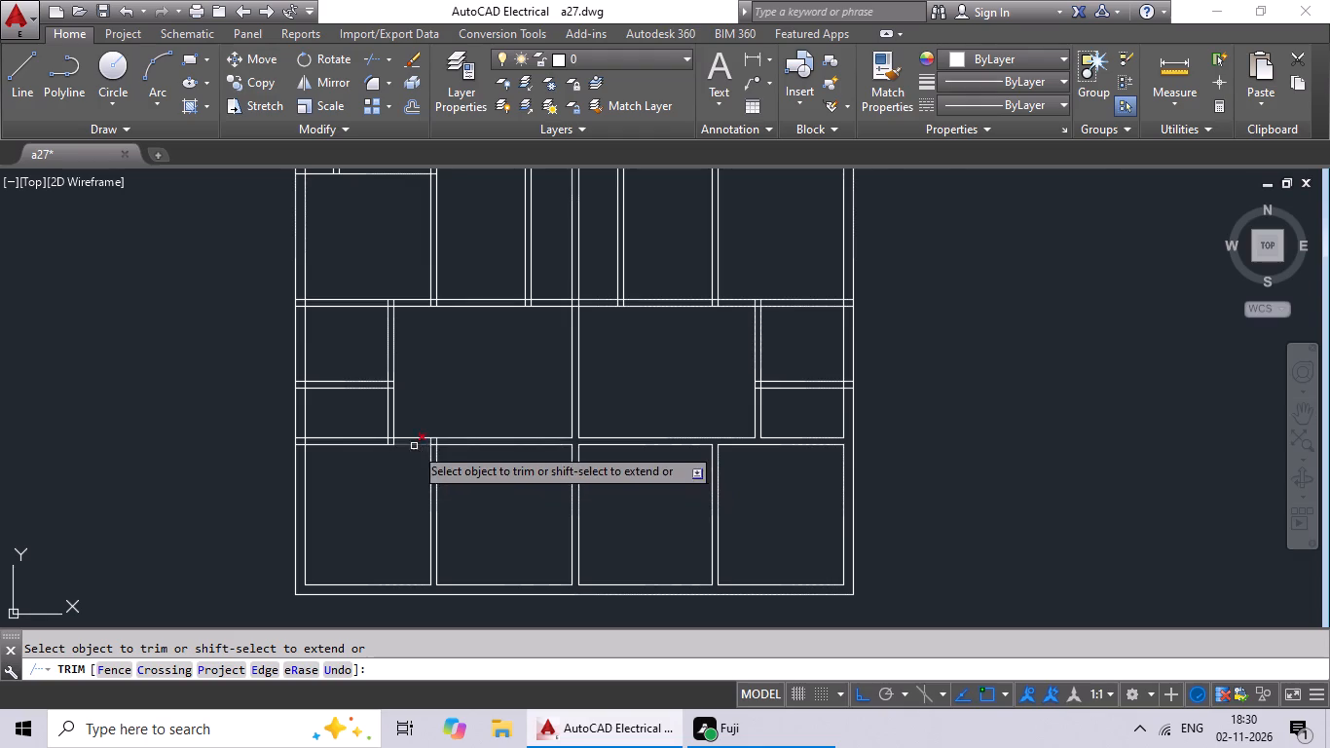
{"action": "scroll", "coordinate": [422, 438], "scroll_direction": "up", "scroll_amount": 5}
{"action": "scroll", "coordinate": [515, 473], "scroll_direction": "up", "scroll_amount": 2}
{"action": "middle_click_drag", "start_coordinate": [518, 472], "coordinate": [568, 284]}
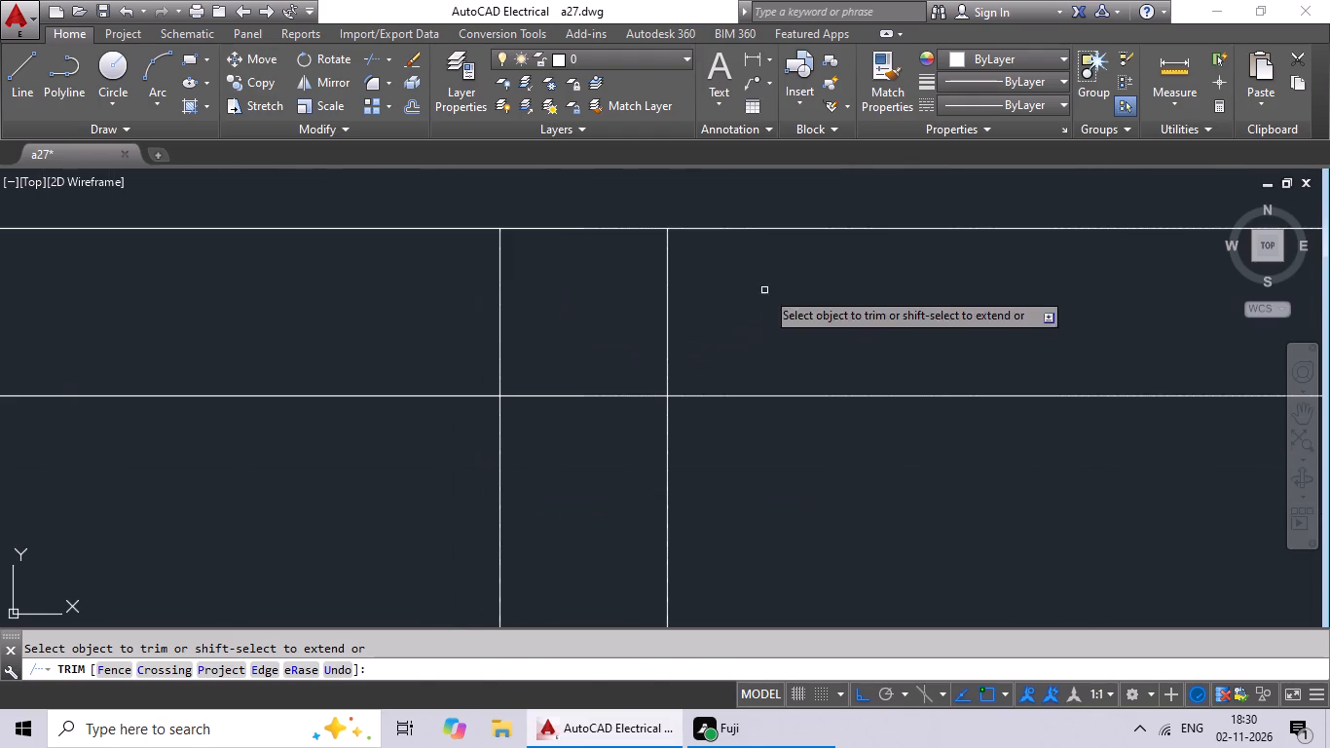
{"action": "left_click_drag", "start_coordinate": [750, 288], "coordinate": [493, 296]}
{"action": "left_click", "coordinate": [480, 301]}
{"action": "left_click_drag", "start_coordinate": [583, 329], "coordinate": [568, 456]}
{"action": "left_click", "coordinate": [587, 435]}
Trim the junction where the left-hand small rooms' vertical partition meets the lower full-width horizontal partition.
{"action": "scroll", "coordinate": [610, 426], "scroll_direction": "down", "scroll_amount": 4}
{"action": "middle_click_drag", "start_coordinate": [473, 484], "coordinate": [522, 475]}
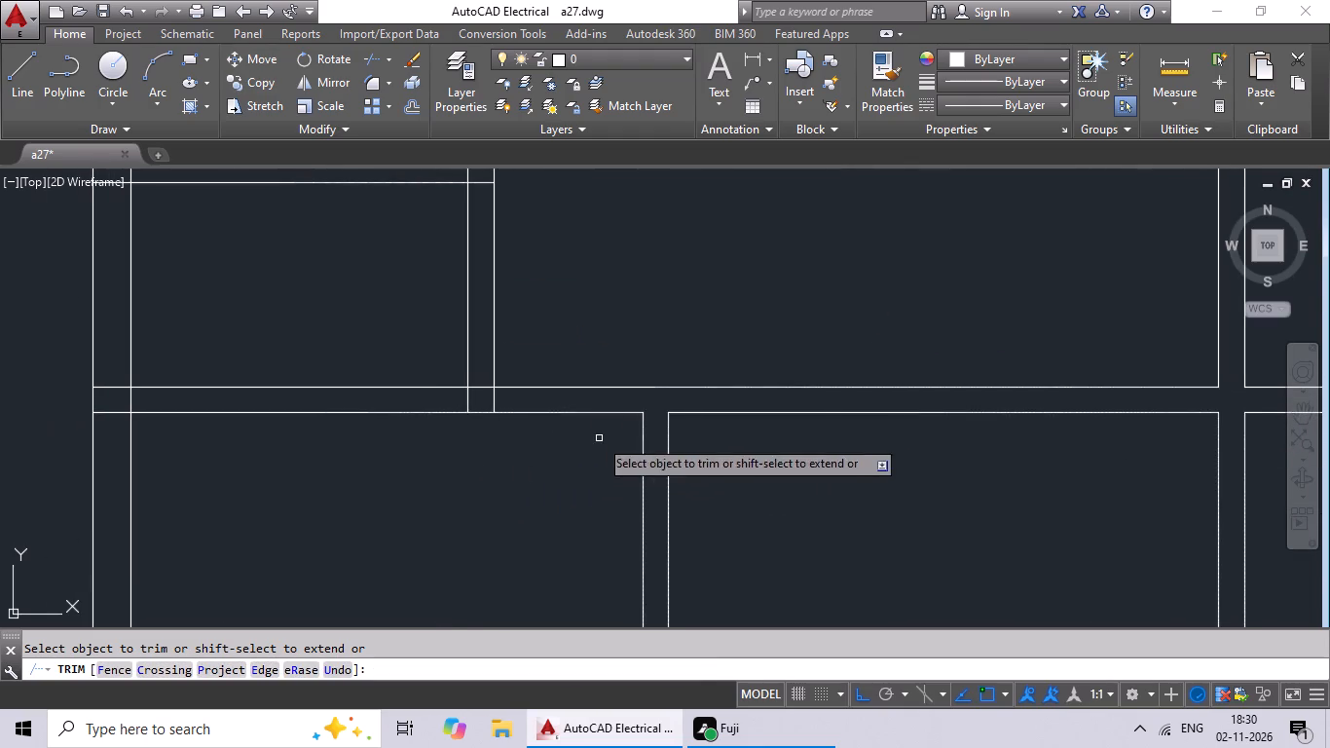
{"action": "scroll", "coordinate": [486, 405], "scroll_direction": "up", "scroll_amount": 5}
{"action": "left_click_drag", "start_coordinate": [582, 385], "coordinate": [201, 478]}
{"action": "left_click_drag", "start_coordinate": [201, 478], "coordinate": [247, 450]}
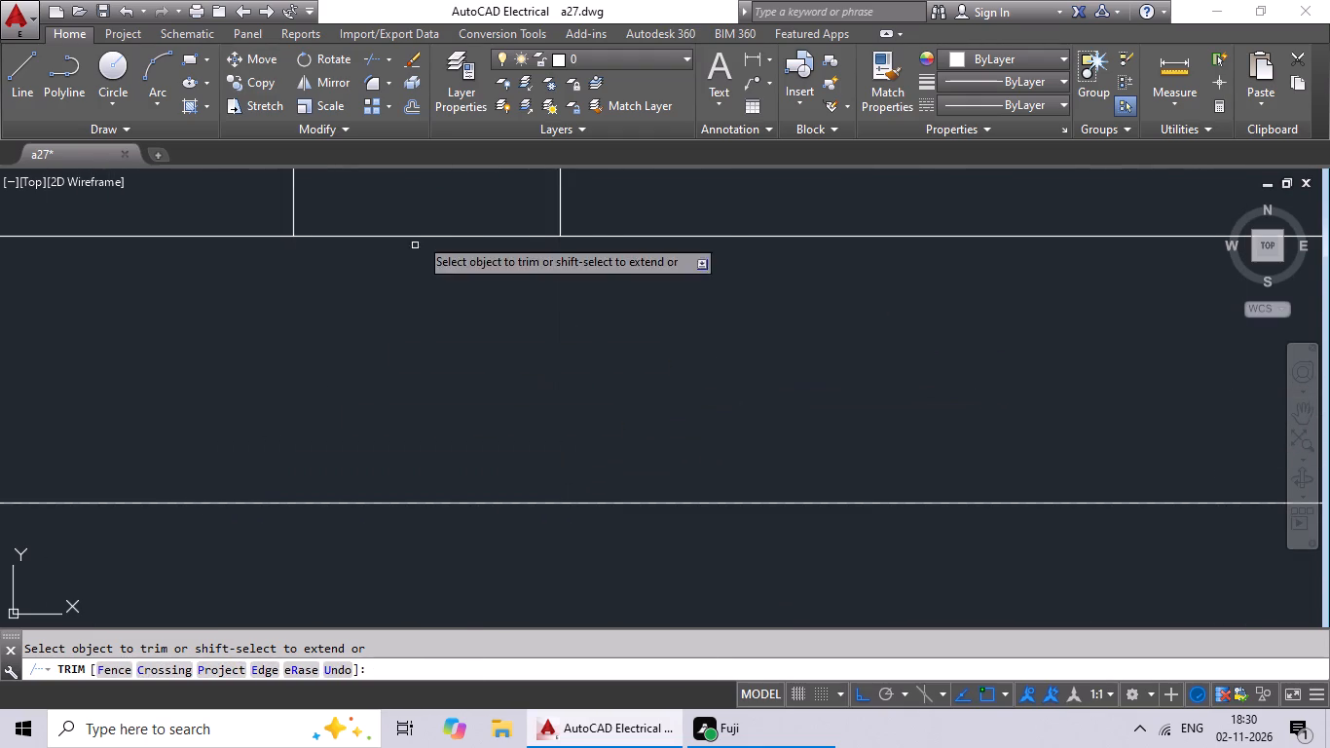
{"action": "left_click_drag", "start_coordinate": [405, 301], "coordinate": [355, 427]}
{"action": "left_click", "coordinate": [450, 214]}
Trim the crossing lines where the lower full-width horizontal partition meets the left outer wall.
{"action": "scroll", "coordinate": [471, 316], "scroll_direction": "down", "scroll_amount": 4}
{"action": "middle_click_drag", "start_coordinate": [368, 430], "coordinate": [388, 426]}
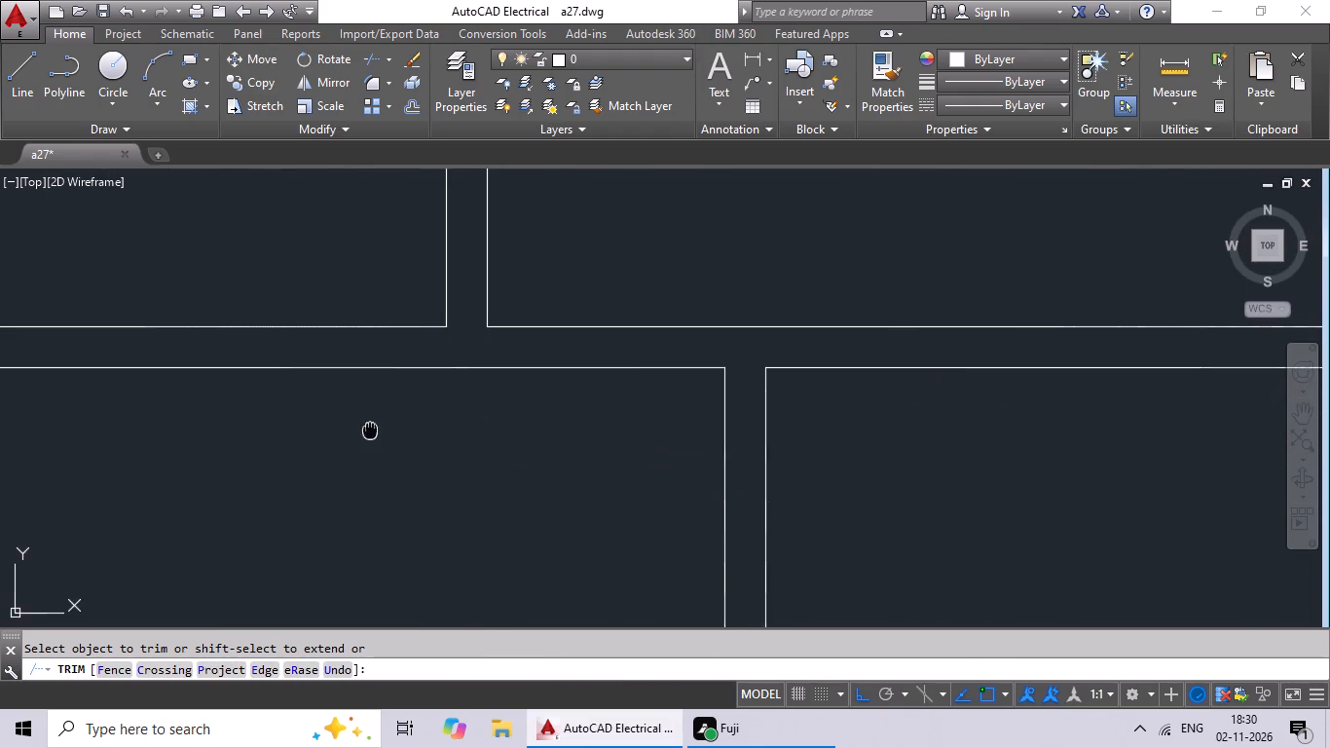
{"action": "middle_click_drag", "start_coordinate": [388, 426], "coordinate": [917, 308]}
{"action": "middle_click_drag", "start_coordinate": [507, 238], "coordinate": [476, 341]}
{"action": "scroll", "coordinate": [433, 321], "scroll_direction": "up", "scroll_amount": 4}
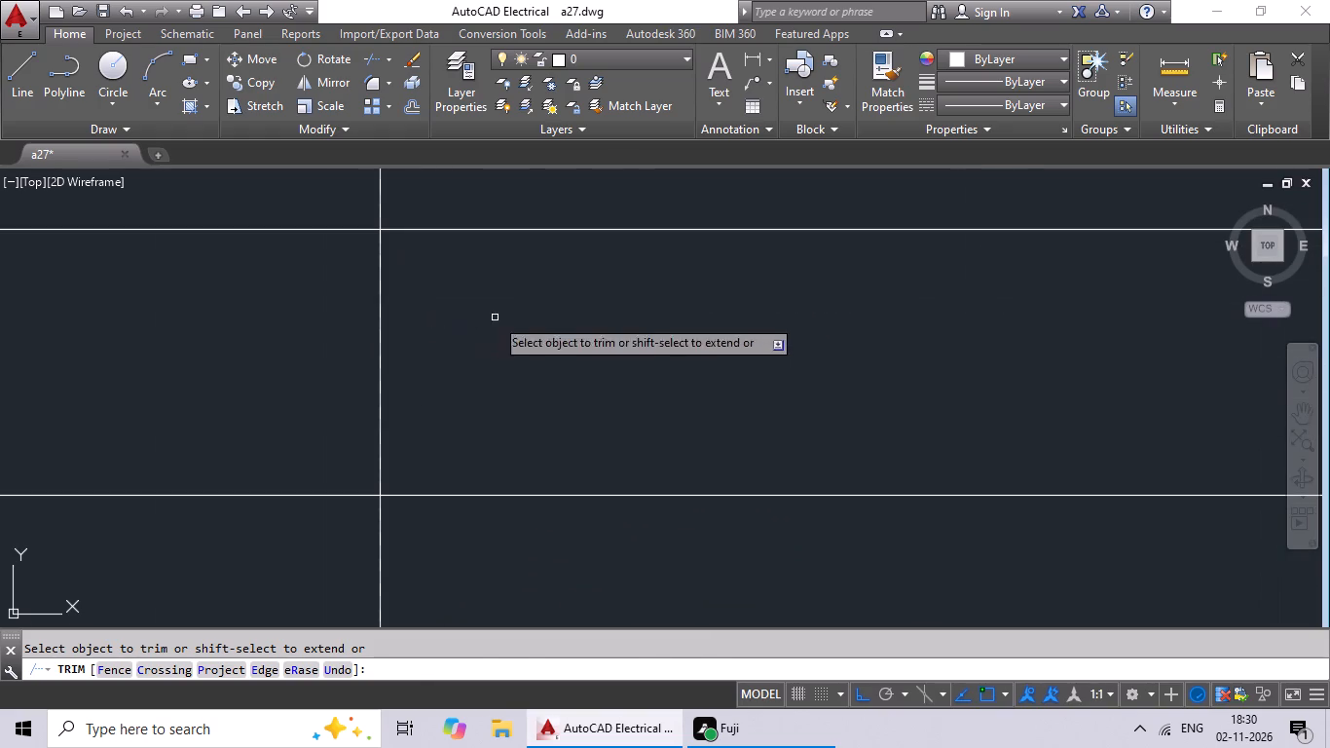
{"action": "left_click_drag", "start_coordinate": [484, 318], "coordinate": [316, 387]}
{"action": "left_click", "coordinate": [316, 389]}
{"action": "scroll", "coordinate": [354, 340], "scroll_direction": "down", "scroll_amount": 3}
{"action": "left_click_drag", "start_coordinate": [337, 254], "coordinate": [292, 493]}
{"action": "left_click", "coordinate": [301, 473]}
Trim the crossing lines where the short partition between the right-hand small rooms meets the right outer wall.
{"action": "scroll", "coordinate": [333, 436], "scroll_direction": "down", "scroll_amount": 5}
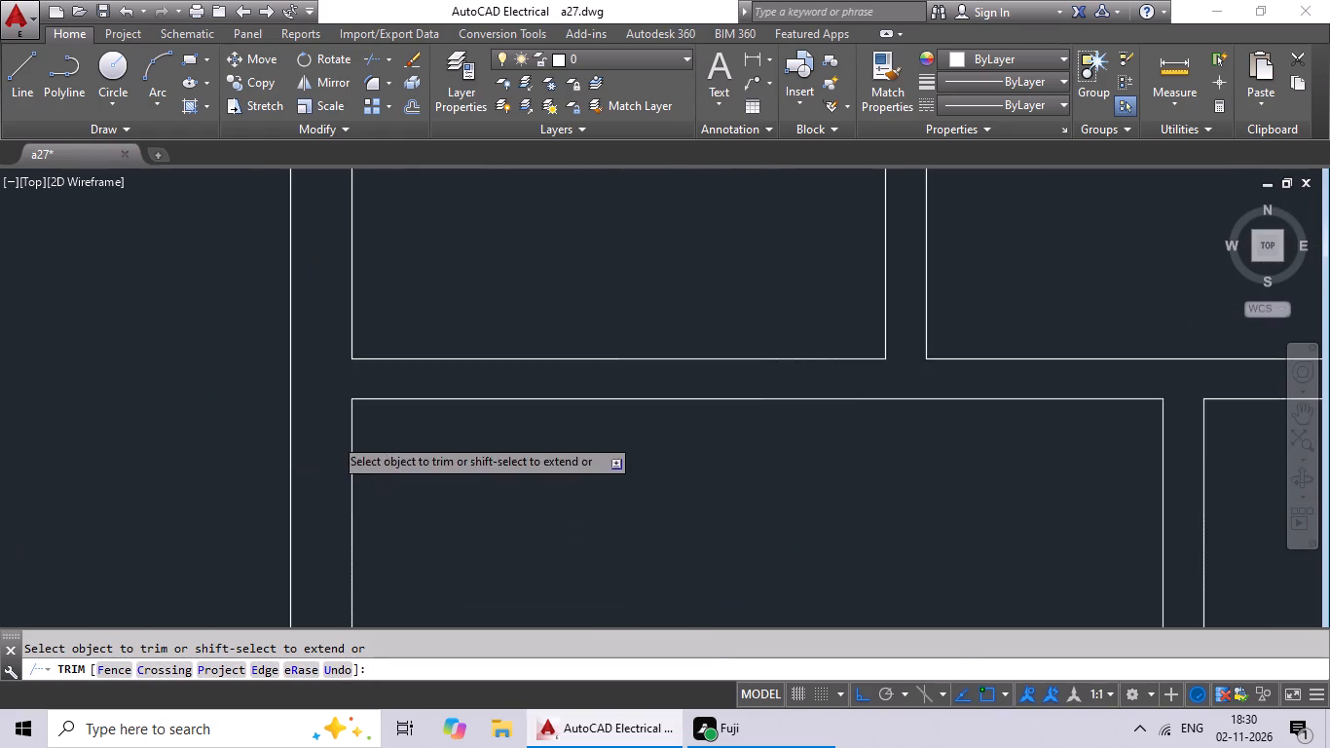
{"action": "middle_click_drag", "start_coordinate": [559, 493], "coordinate": [253, 452]}
{"action": "scroll", "coordinate": [596, 318], "scroll_direction": "up", "scroll_amount": 4}
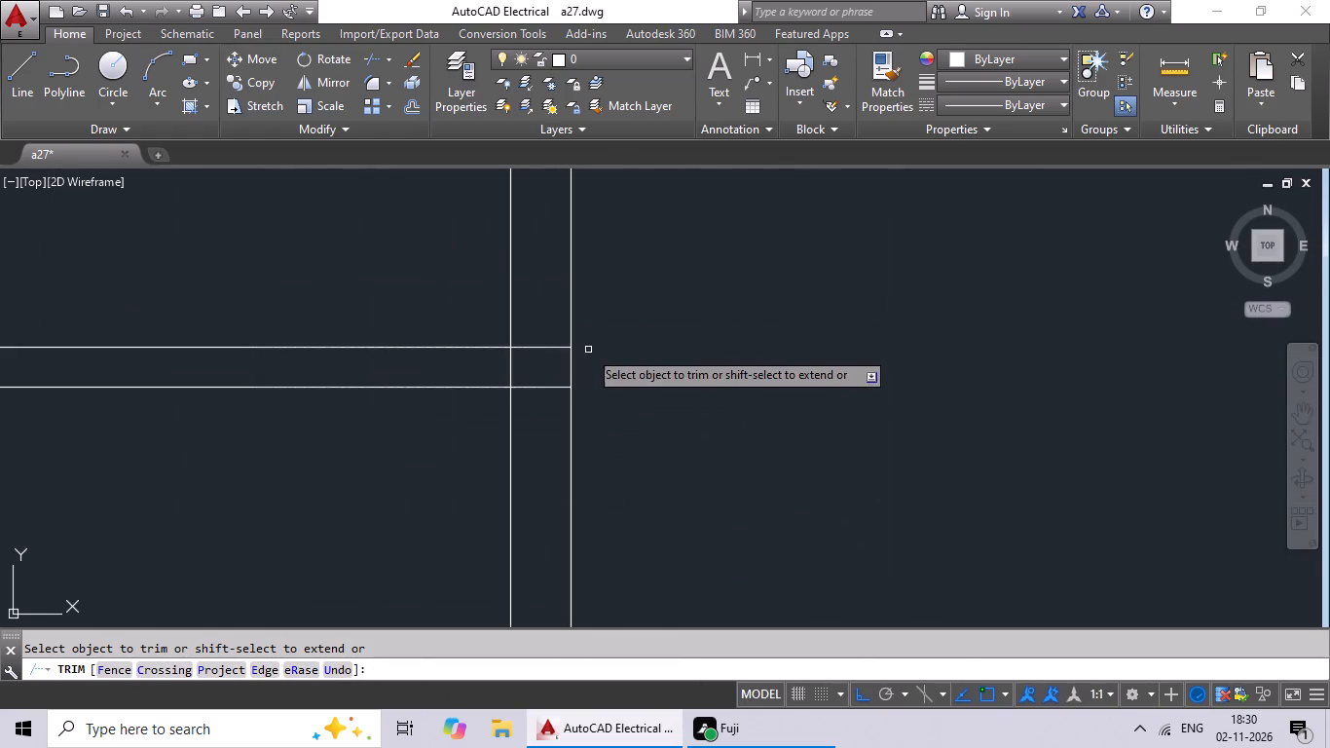
{"action": "scroll", "coordinate": [568, 365], "scroll_direction": "up", "scroll_amount": 3}
{"action": "left_click_drag", "start_coordinate": [481, 247], "coordinate": [472, 479]}
{"action": "left_click_drag", "start_coordinate": [472, 479], "coordinate": [480, 457]}
{"action": "left_click_drag", "start_coordinate": [467, 360], "coordinate": [241, 405]}
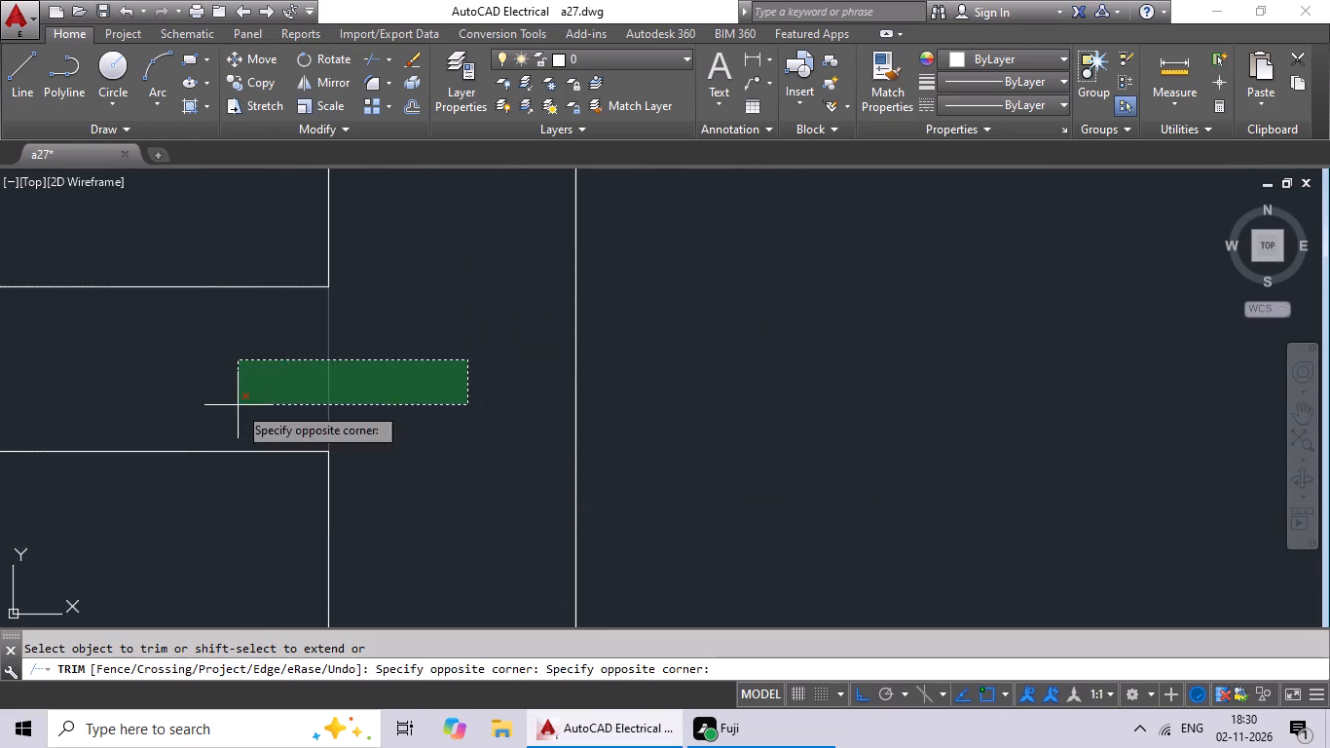
{"action": "left_click", "coordinate": [238, 405]}
Trim the junction where the short partition between the right-hand small rooms meets their vertical partition.
{"action": "scroll", "coordinate": [352, 402], "scroll_direction": "down", "scroll_amount": 3}
{"action": "middle_click_drag", "start_coordinate": [213, 462], "coordinate": [569, 467]}
{"action": "middle_click", "coordinate": [619, 471]}
{"action": "scroll", "coordinate": [149, 406], "scroll_direction": "up", "scroll_amount": 4}
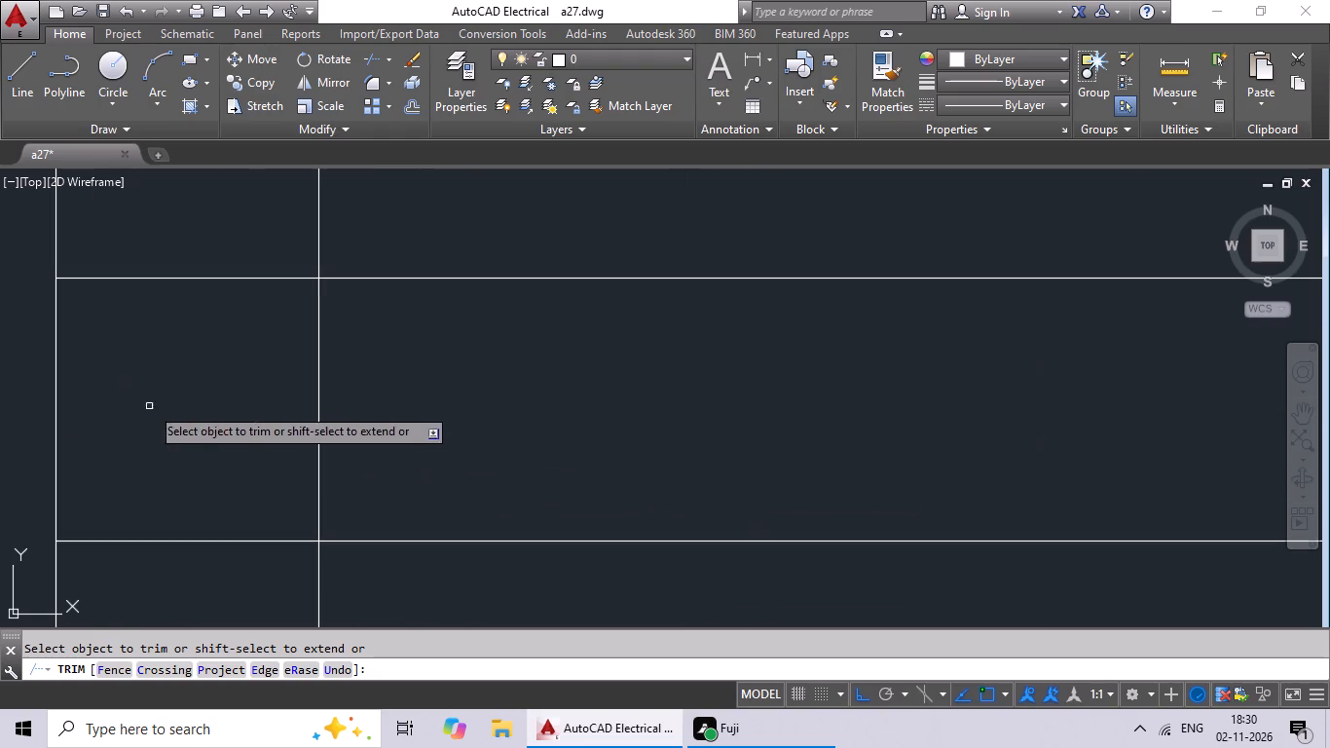
{"action": "left_click_drag", "start_coordinate": [351, 371], "coordinate": [203, 413]}
{"action": "left_click", "coordinate": [205, 412]}
{"action": "left_click_drag", "start_coordinate": [205, 228], "coordinate": [147, 636]}
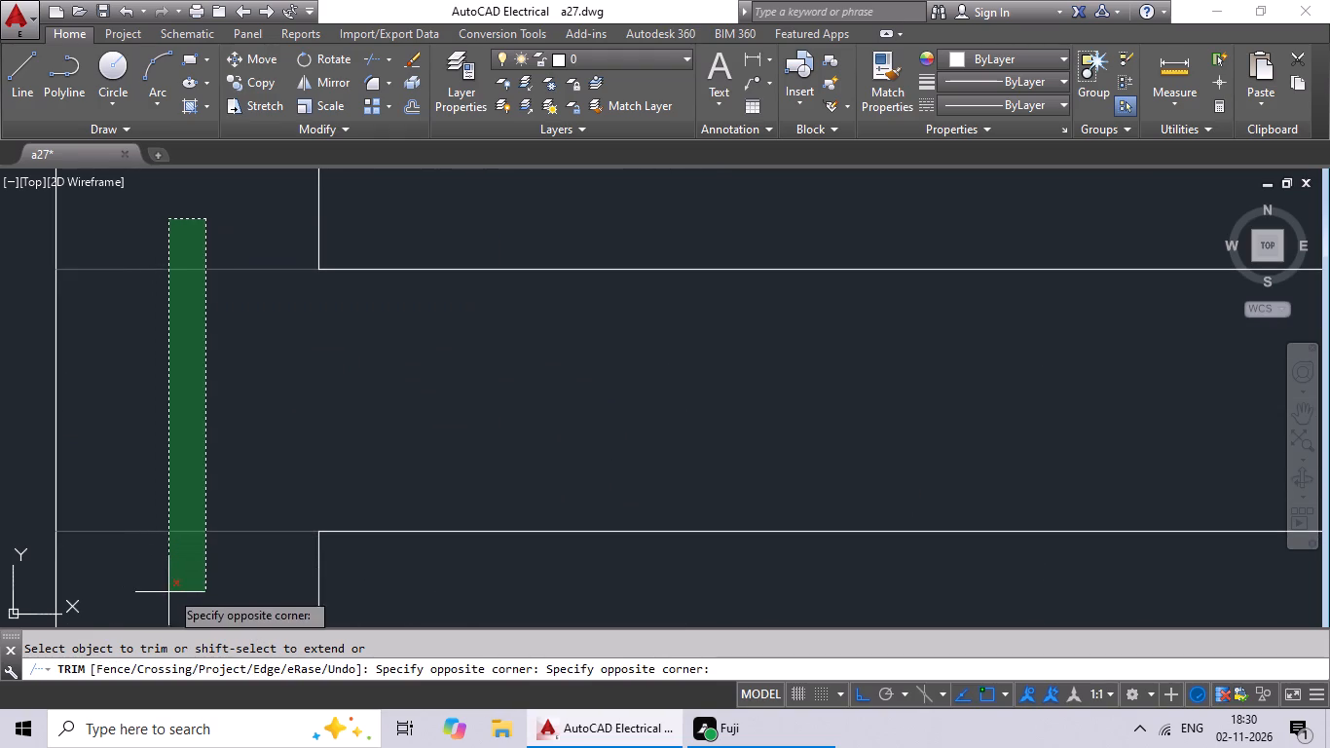
{"action": "left_click", "coordinate": [176, 577]}
Trim the crossing lines where the full-width horizontal partition above the small rooms meets the right outer wall.
{"action": "scroll", "coordinate": [366, 405], "scroll_direction": "down", "scroll_amount": 6}
{"action": "middle_click_drag", "start_coordinate": [456, 360], "coordinate": [368, 517]}
{"action": "scroll", "coordinate": [501, 377], "scroll_direction": "up", "scroll_amount": 5}
{"action": "left_click_drag", "start_coordinate": [507, 369], "coordinate": [472, 560]}
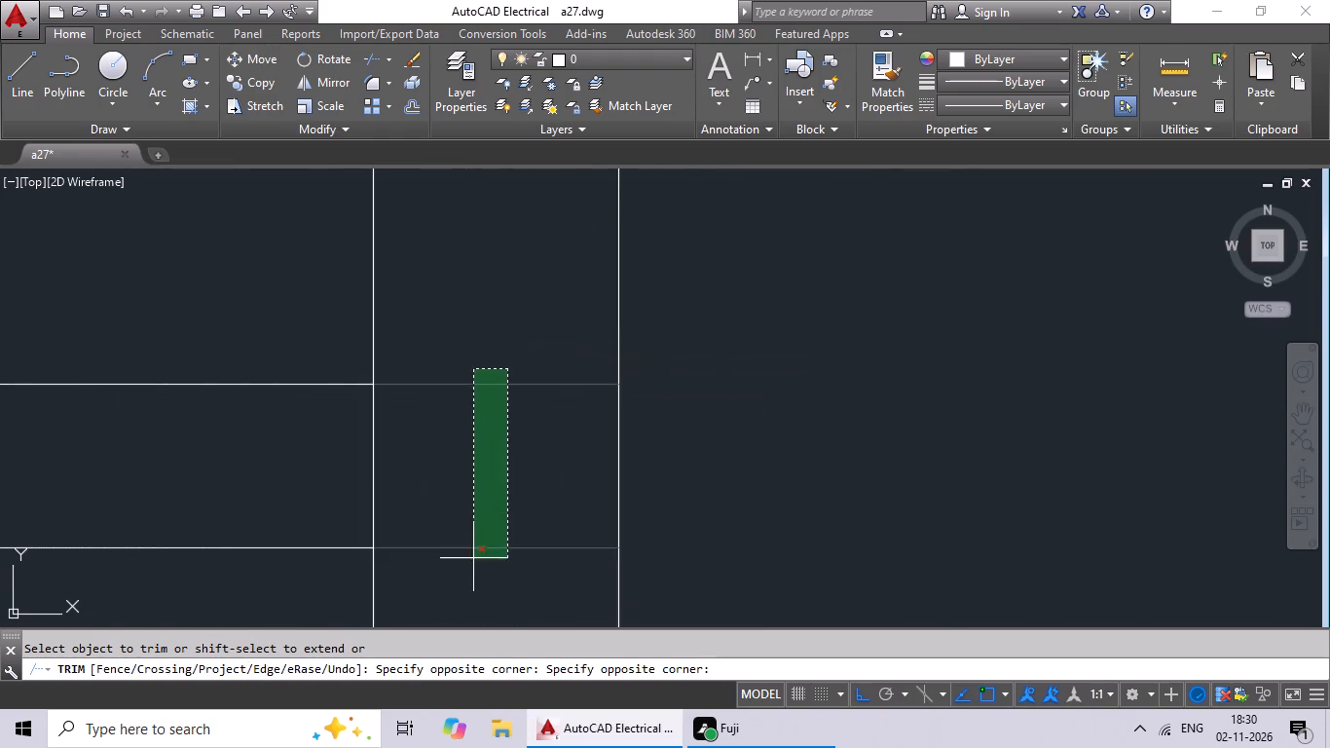
{"action": "left_click_drag", "start_coordinate": [472, 560], "coordinate": [471, 566]}
{"action": "left_click_drag", "start_coordinate": [420, 448], "coordinate": [242, 483]}
{"action": "left_click", "coordinate": [244, 485]}
Trim the junction where the right-hand small rooms' vertical partition meets the full-width horizontal partition above them.
{"action": "scroll", "coordinate": [433, 475], "scroll_direction": "down", "scroll_amount": 4}
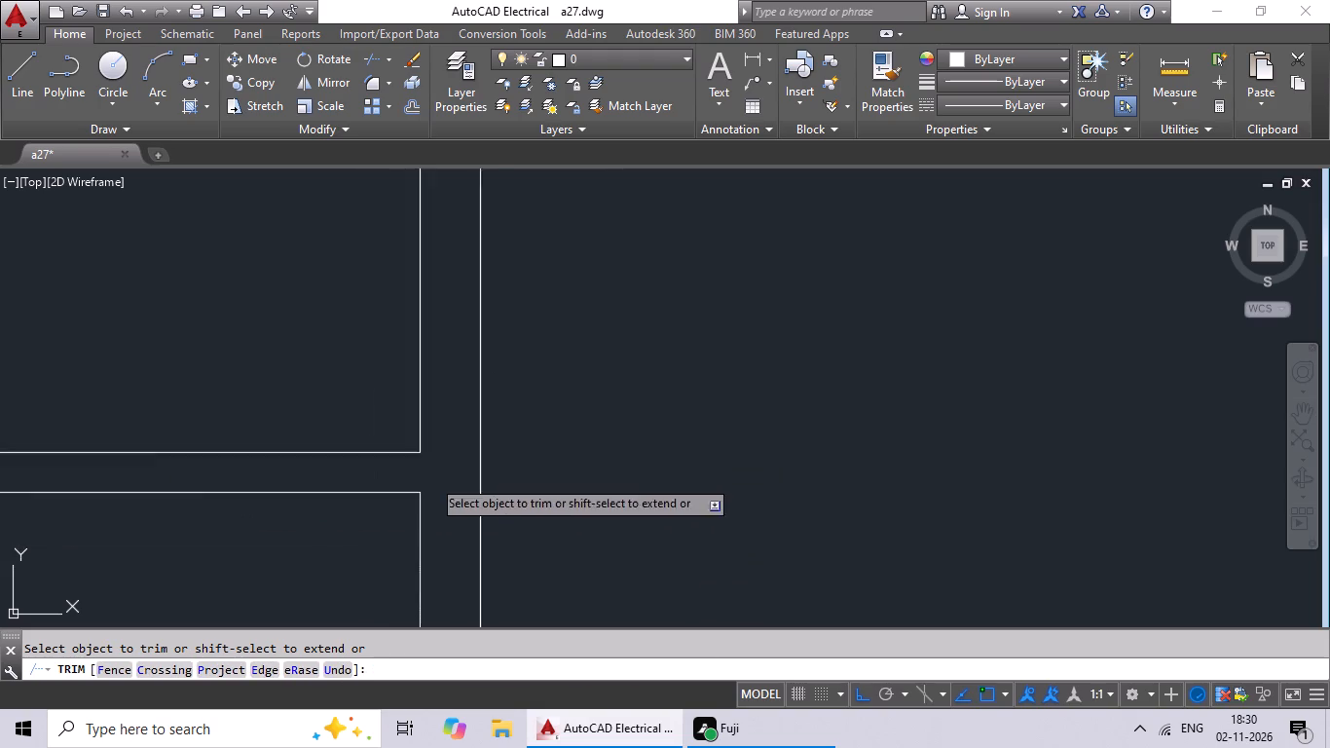
{"action": "middle_click_drag", "start_coordinate": [203, 557], "coordinate": [509, 497]}
{"action": "scroll", "coordinate": [386, 411], "scroll_direction": "up", "scroll_amount": 4}
{"action": "left_click_drag", "start_coordinate": [489, 398], "coordinate": [275, 422]}
{"action": "left_click_drag", "start_coordinate": [526, 432], "coordinate": [241, 439]}
{"action": "left_click_drag", "start_coordinate": [241, 439], "coordinate": [311, 440]}
{"action": "left_click_drag", "start_coordinate": [412, 439], "coordinate": [405, 593]}
{"action": "left_click", "coordinate": [406, 593]}
Trim the junction where the rightmost vertical partition of the upper rooms meets the full-width horizontal partition above the small rooms.
{"action": "scroll", "coordinate": [431, 567], "scroll_direction": "down", "scroll_amount": 4}
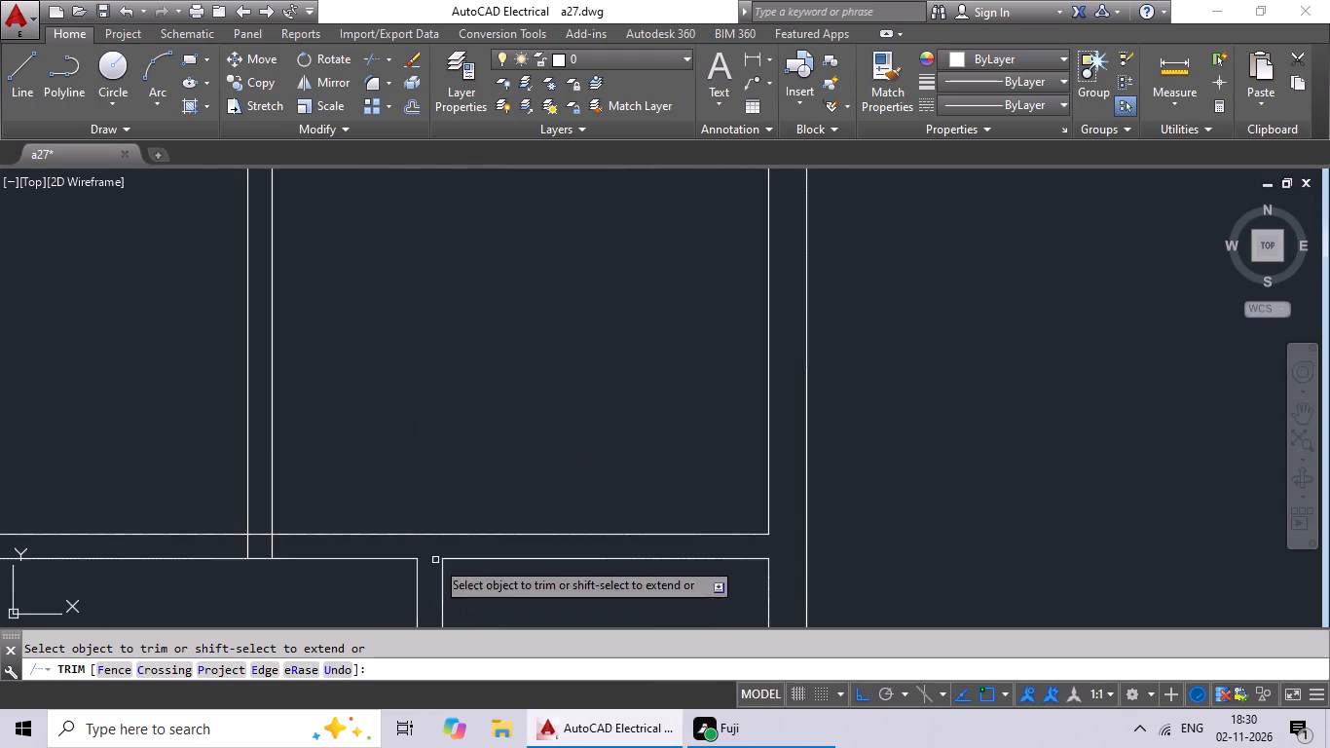
{"action": "scroll", "coordinate": [414, 598], "scroll_direction": "down", "scroll_amount": 2}
{"action": "middle_click_drag", "start_coordinate": [389, 613], "coordinate": [447, 406]}
{"action": "scroll", "coordinate": [444, 432], "scroll_direction": "down", "scroll_amount": 1}
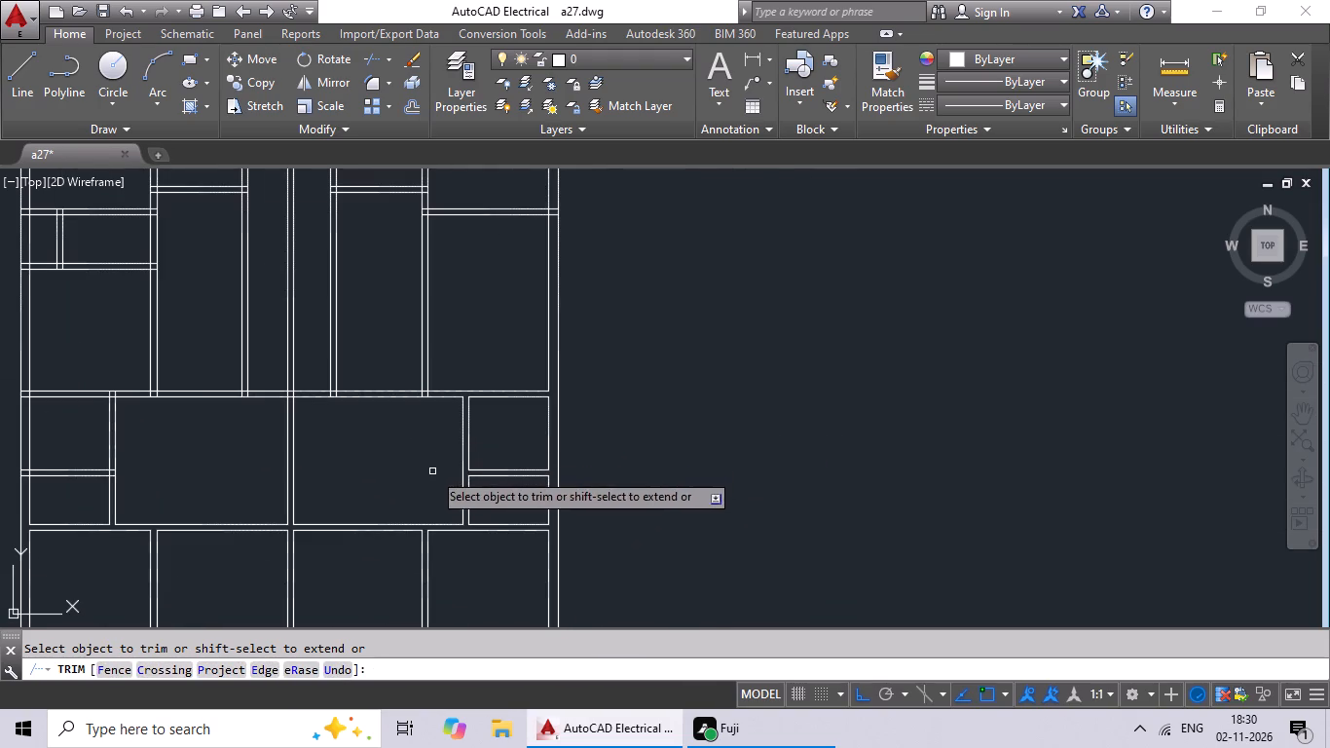
{"action": "scroll", "coordinate": [439, 391], "scroll_direction": "up", "scroll_amount": 7}
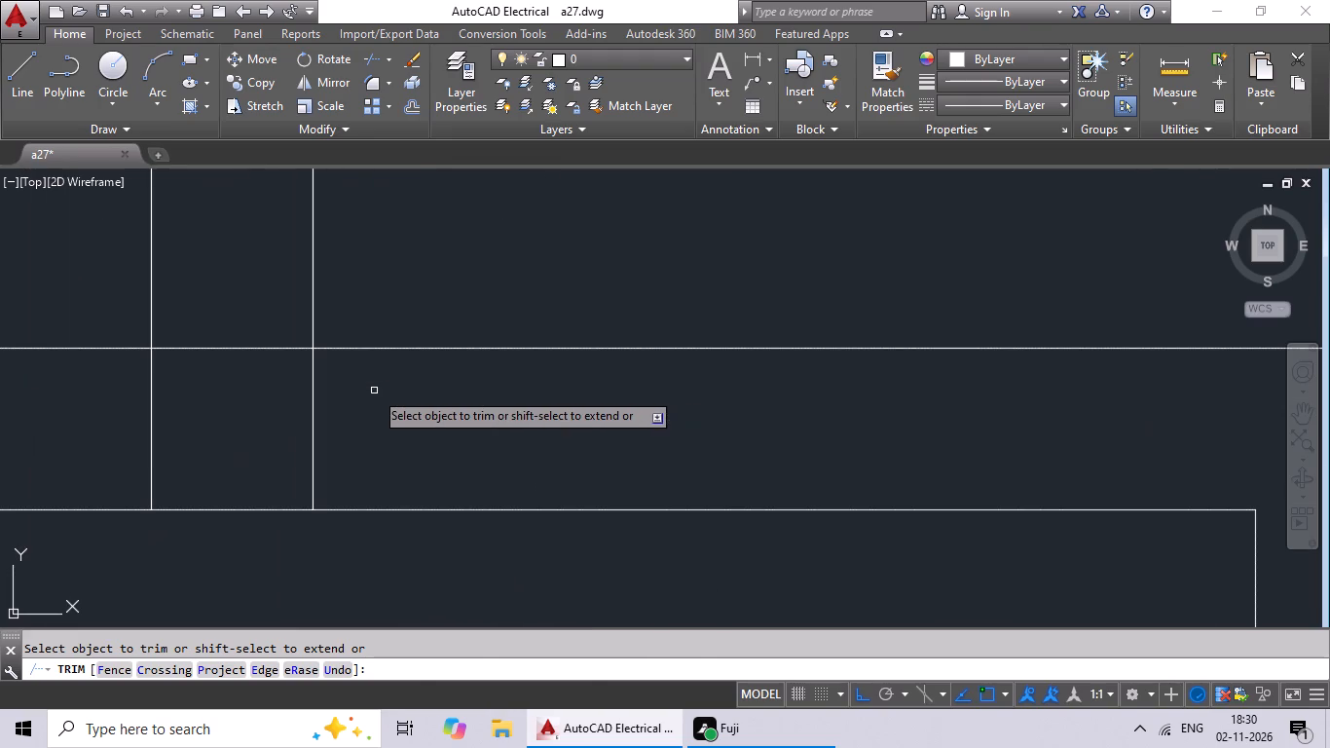
{"action": "left_click_drag", "start_coordinate": [370, 392], "coordinate": [85, 420]}
{"action": "left_click_drag", "start_coordinate": [84, 421], "coordinate": [112, 418]}
{"action": "left_click_drag", "start_coordinate": [295, 283], "coordinate": [228, 437]}
{"action": "left_click_drag", "start_coordinate": [238, 418], "coordinate": [252, 410]}
Trim the junction where the short partition between the left-hand small rooms meets their vertical partition.
{"action": "scroll", "coordinate": [316, 395], "scroll_direction": "down", "scroll_amount": 5}
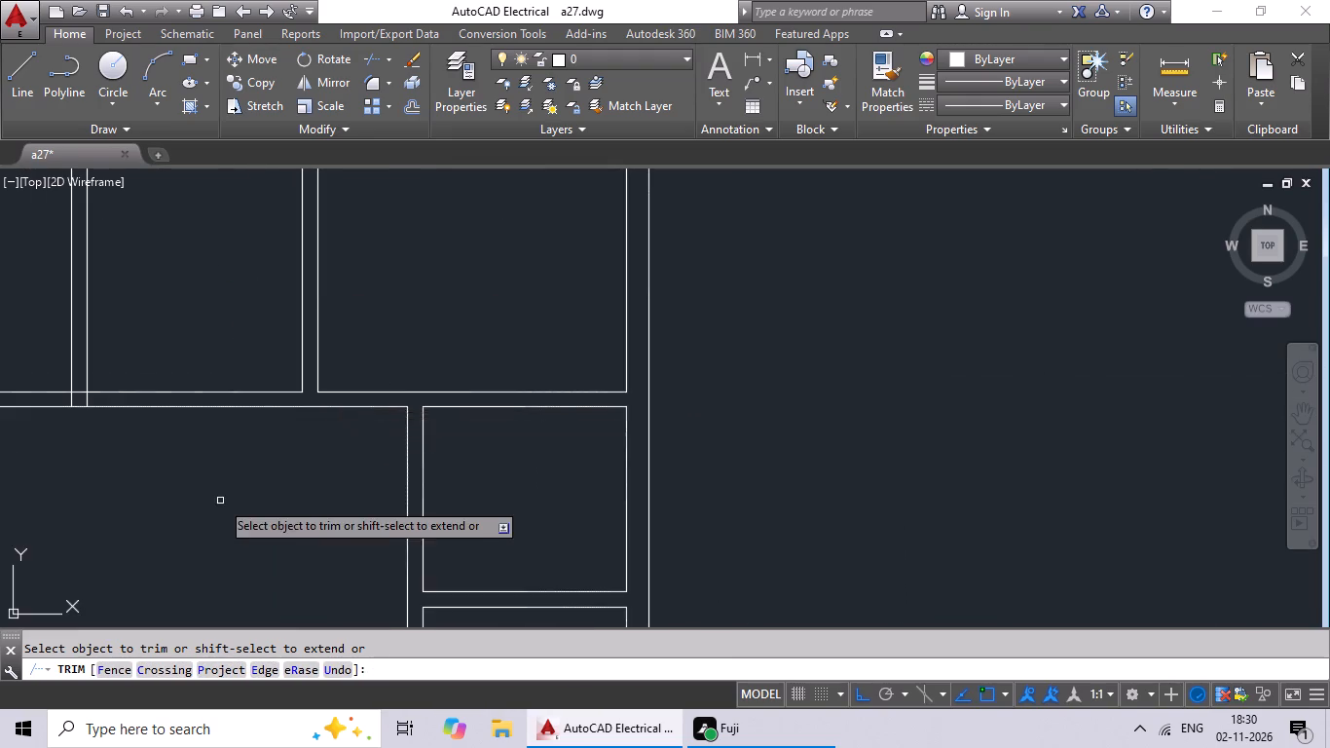
{"action": "scroll", "coordinate": [219, 501], "scroll_direction": "down", "scroll_amount": 2}
{"action": "middle_click_drag", "start_coordinate": [216, 504], "coordinate": [636, 418]}
{"action": "scroll", "coordinate": [380, 449], "scroll_direction": "up", "scroll_amount": 5}
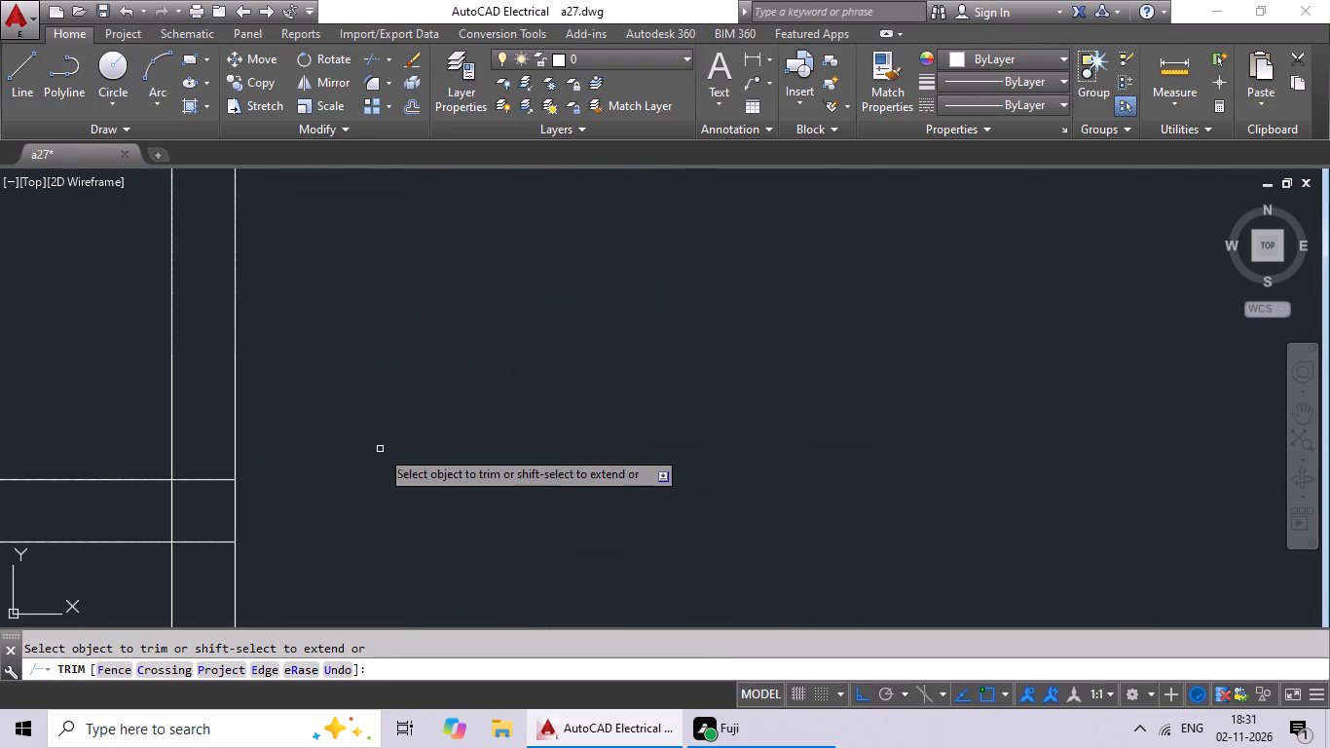
{"action": "middle_click_drag", "start_coordinate": [185, 403], "coordinate": [358, 267]}
{"action": "left_click_drag", "start_coordinate": [378, 276], "coordinate": [390, 501]}
{"action": "left_click_drag", "start_coordinate": [390, 501], "coordinate": [393, 486]}
{"action": "left_click_drag", "start_coordinate": [383, 368], "coordinate": [309, 370]}
{"action": "left_click", "coordinate": [308, 370]}
Trim the crossing lines where the short partition between the left-hand small rooms meets the left outer wall.
{"action": "scroll", "coordinate": [379, 370], "scroll_direction": "down", "scroll_amount": 4}
{"action": "middle_click_drag", "start_coordinate": [245, 435], "coordinate": [372, 435]}
{"action": "scroll", "coordinate": [379, 382], "scroll_direction": "up", "scroll_amount": 6}
{"action": "left_click_drag", "start_coordinate": [314, 271], "coordinate": [274, 293]}
{"action": "left_click", "coordinate": [259, 302]}
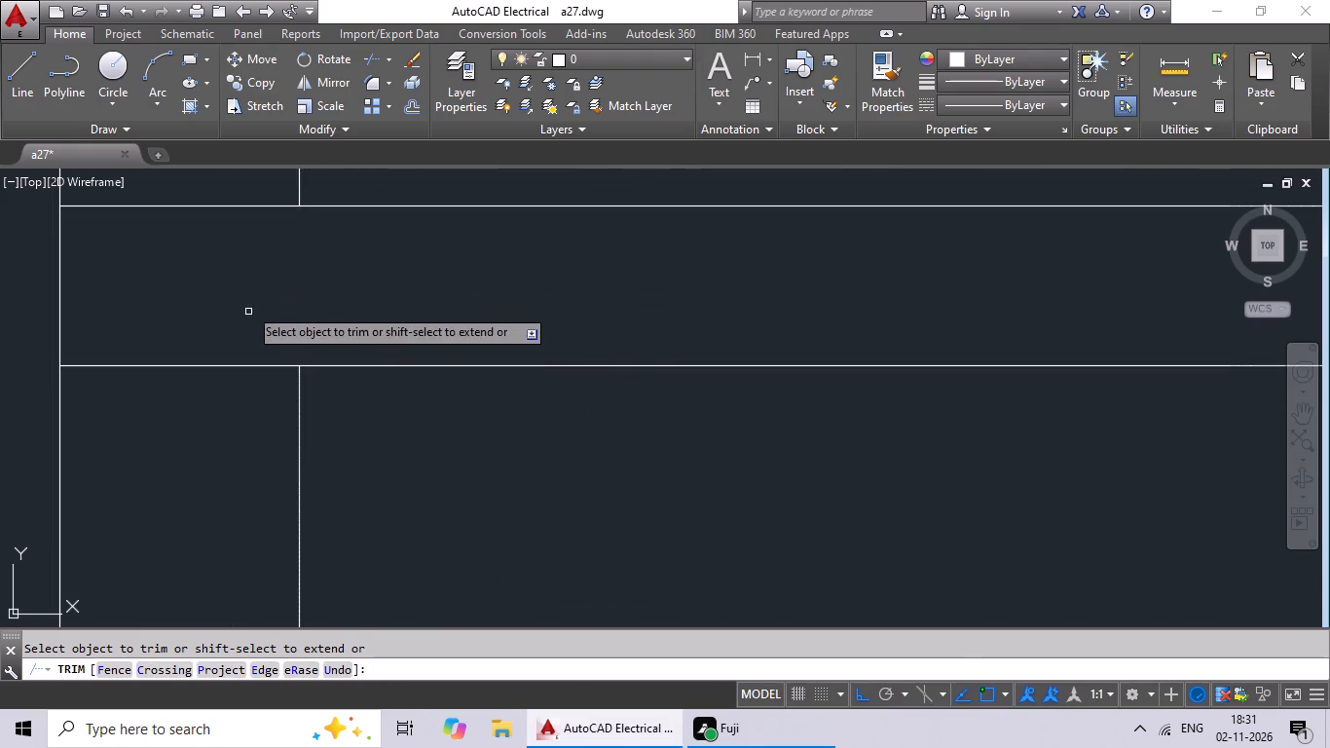
{"action": "scroll", "coordinate": [251, 263], "scroll_direction": "down", "scroll_amount": 3}
{"action": "left_click_drag", "start_coordinate": [235, 257], "coordinate": [210, 332]}
{"action": "left_click", "coordinate": [213, 328]}
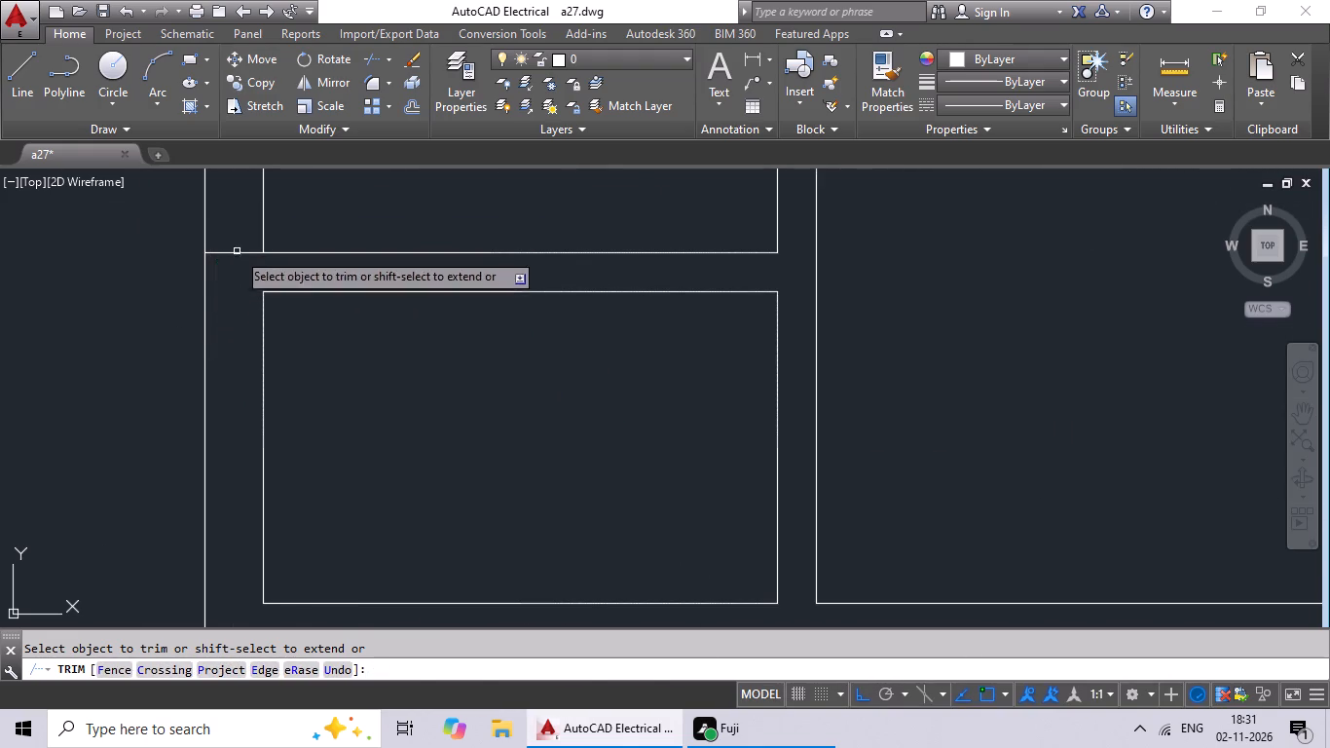
{"action": "left_click_drag", "start_coordinate": [242, 236], "coordinate": [225, 280]}
{"action": "left_click", "coordinate": [225, 280]}
Trim the junction where the left-hand small rooms' vertical partition meets the full-width horizontal partition above them.
{"action": "scroll", "coordinate": [350, 344], "scroll_direction": "down", "scroll_amount": 4}
{"action": "middle_click_drag", "start_coordinate": [361, 356], "coordinate": [326, 450]}
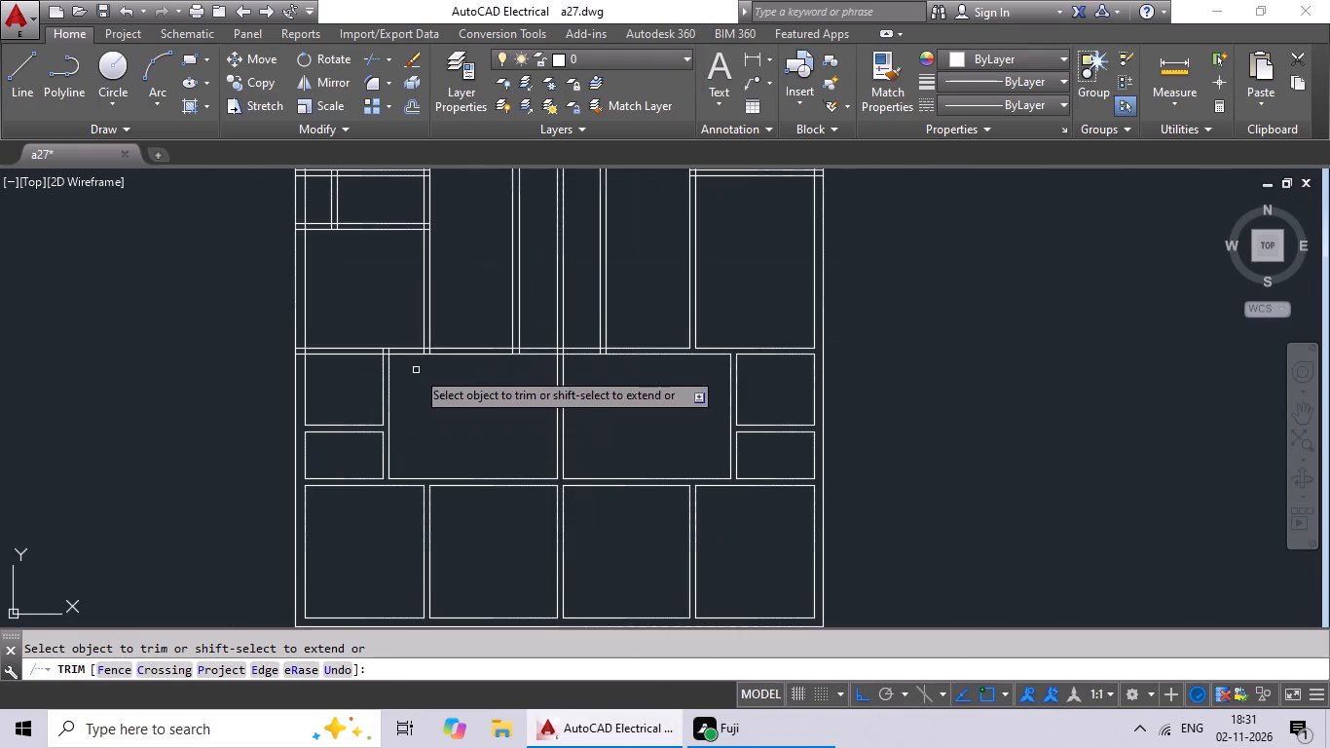
{"action": "scroll", "coordinate": [375, 351], "scroll_direction": "up", "scroll_amount": 5}
{"action": "scroll", "coordinate": [458, 354], "scroll_direction": "up", "scroll_amount": 3}
{"action": "left_click_drag", "start_coordinate": [675, 347], "coordinate": [248, 352]}
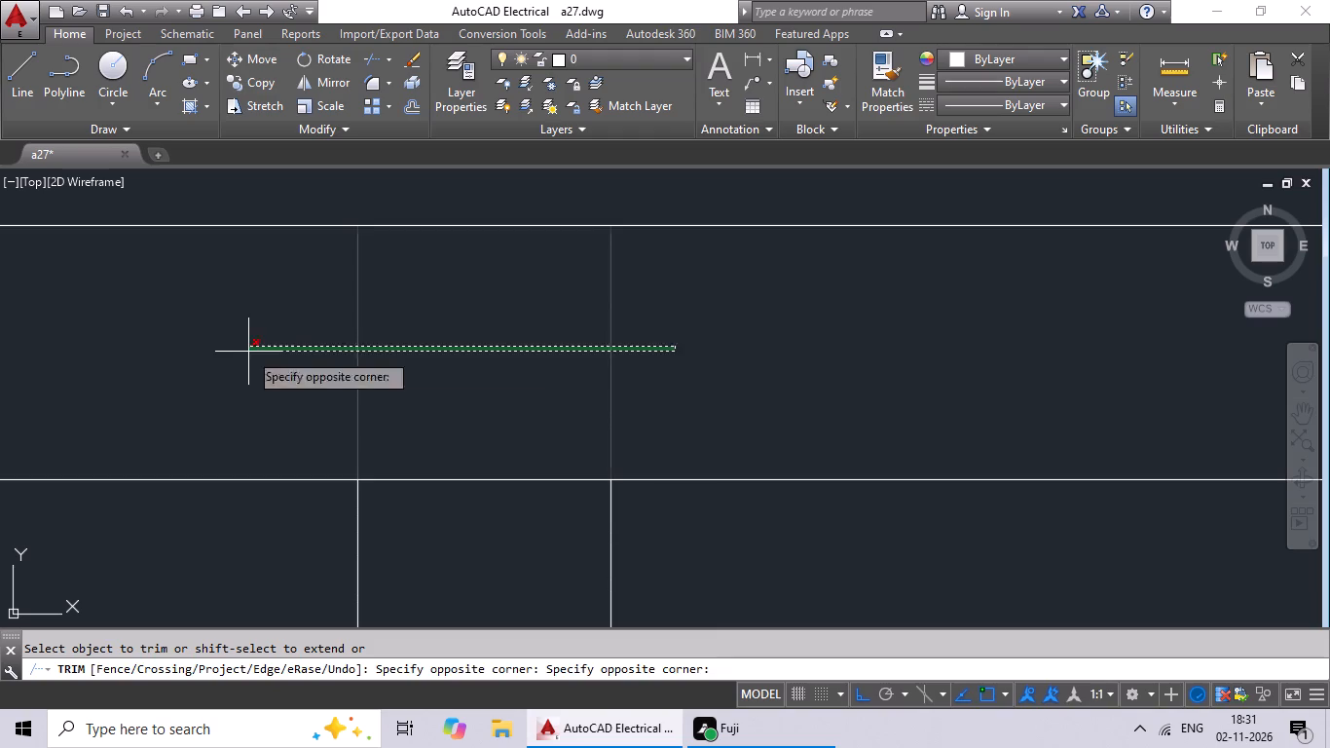
{"action": "left_click_drag", "start_coordinate": [248, 352], "coordinate": [346, 355]}
{"action": "left_click_drag", "start_coordinate": [453, 376], "coordinate": [445, 496]}
{"action": "left_click", "coordinate": [458, 489]}
Trim the crossing lines where the full-width horizontal partition above the small rooms meets the left outer wall.
{"action": "scroll", "coordinate": [506, 459], "scroll_direction": "down", "scroll_amount": 5}
{"action": "middle_click_drag", "start_coordinate": [383, 479], "coordinate": [622, 461]}
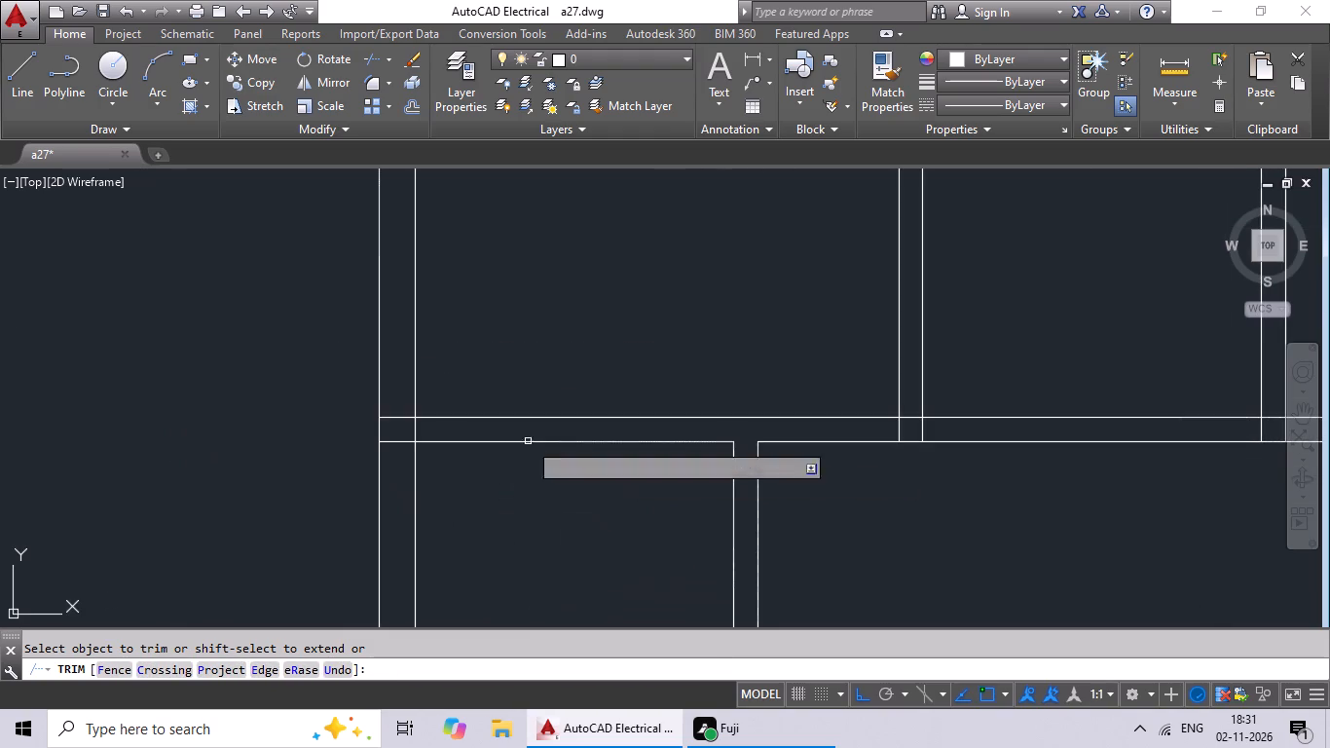
{"action": "scroll", "coordinate": [394, 426], "scroll_direction": "up", "scroll_amount": 5}
{"action": "left_click_drag", "start_coordinate": [639, 407], "coordinate": [457, 481]}
{"action": "left_click_drag", "start_coordinate": [457, 481], "coordinate": [452, 496]}
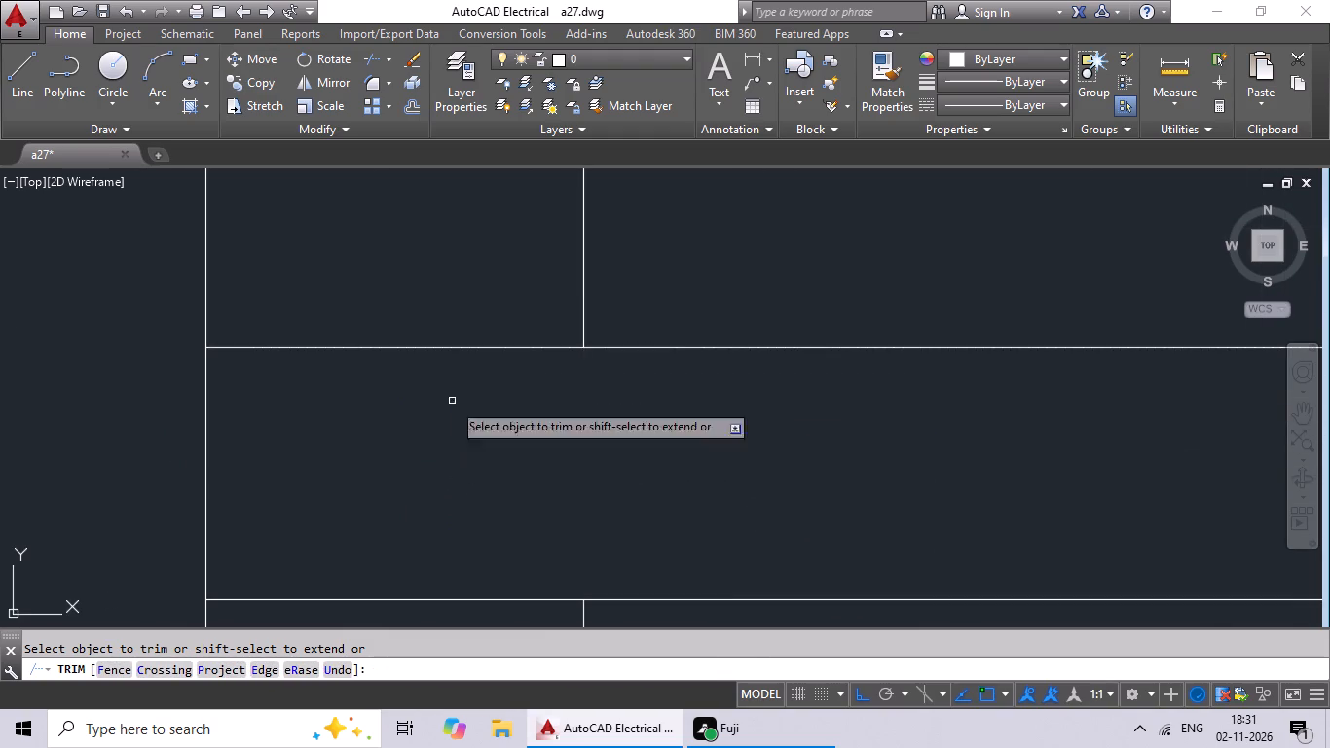
{"action": "scroll", "coordinate": [443, 318], "scroll_direction": "down", "scroll_amount": 5}
{"action": "left_click_drag", "start_coordinate": [430, 303], "coordinate": [432, 378]}
{"action": "left_click", "coordinate": [432, 378]}
Trim the junction where the leftmost upper vertical partition meets the full-width horizontal partition above the small rooms.
{"action": "scroll", "coordinate": [504, 393], "scroll_direction": "down", "scroll_amount": 3}
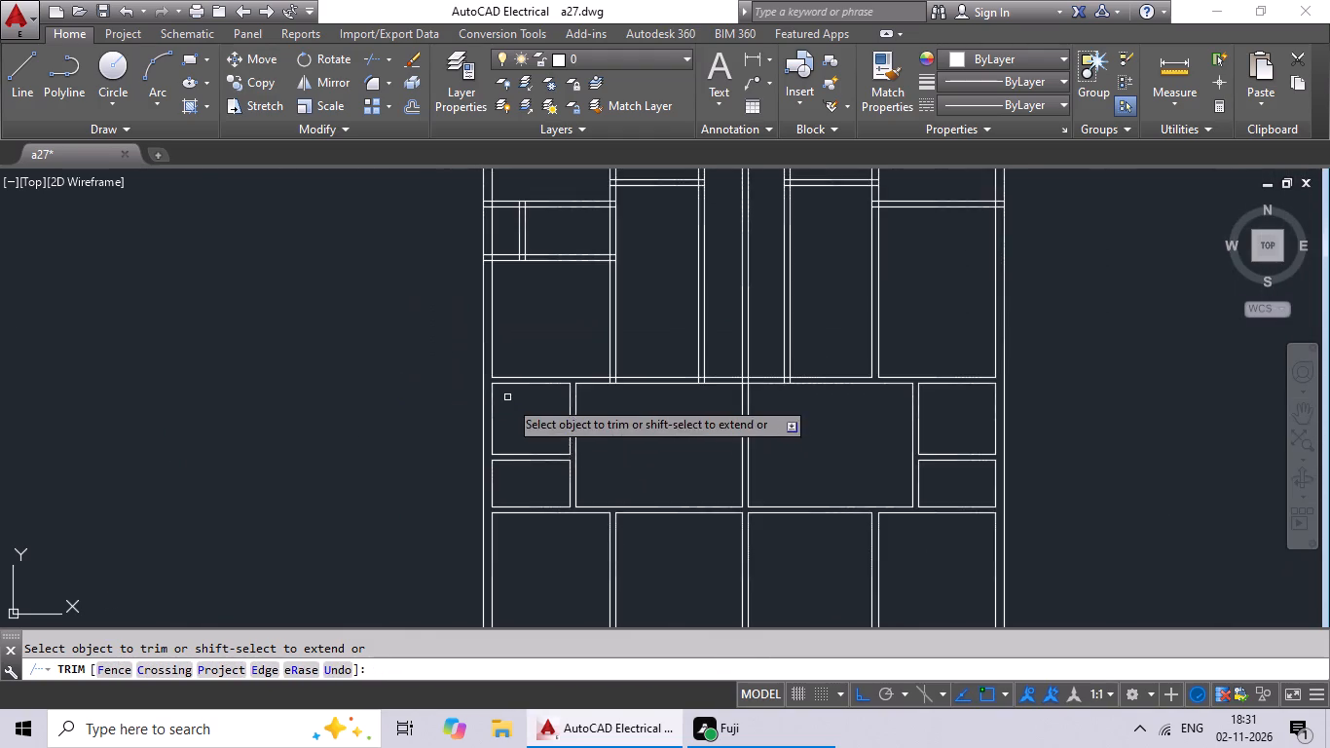
{"action": "middle_click_drag", "start_coordinate": [513, 420], "coordinate": [411, 434]}
{"action": "scroll", "coordinate": [511, 393], "scroll_direction": "up", "scroll_amount": 9}
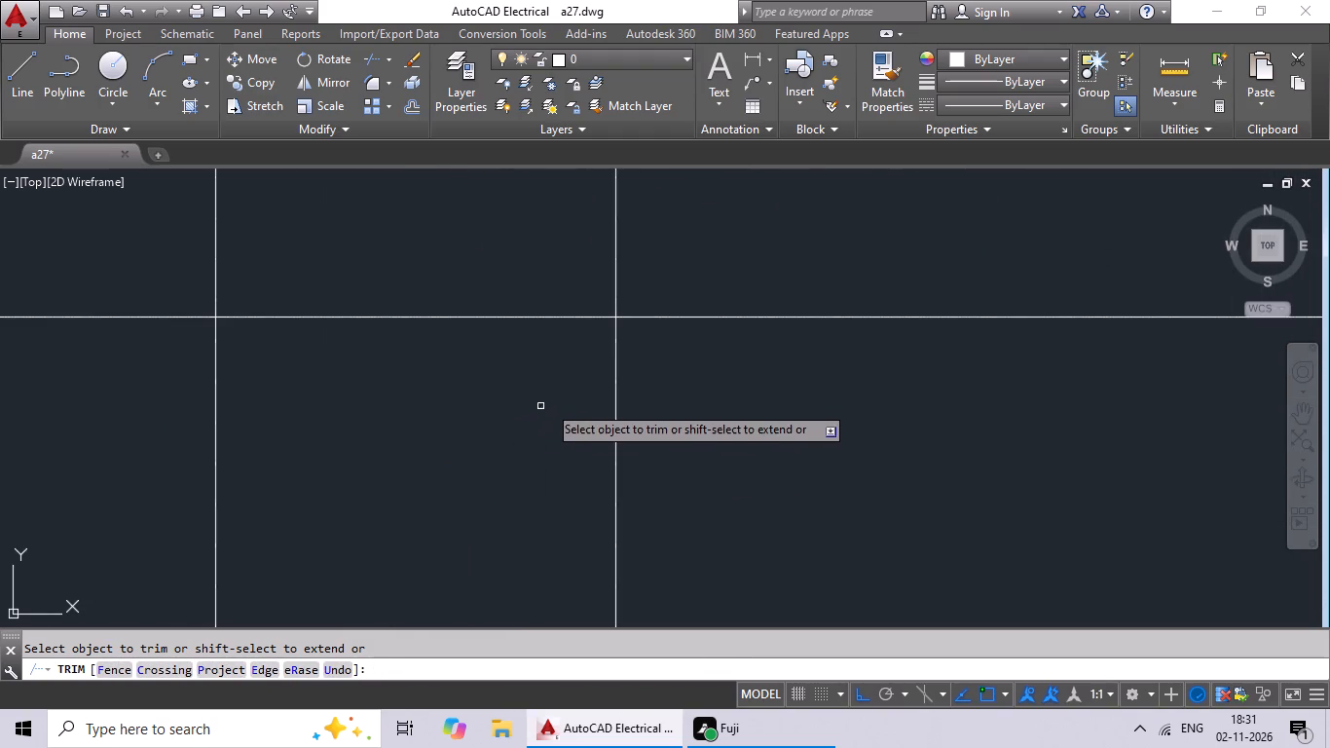
{"action": "scroll", "coordinate": [647, 397], "scroll_direction": "down", "scroll_amount": 2}
{"action": "left_click_drag", "start_coordinate": [668, 401], "coordinate": [321, 432]}
{"action": "left_click_drag", "start_coordinate": [324, 430], "coordinate": [358, 432]}
{"action": "left_click_drag", "start_coordinate": [500, 328], "coordinate": [500, 440]}
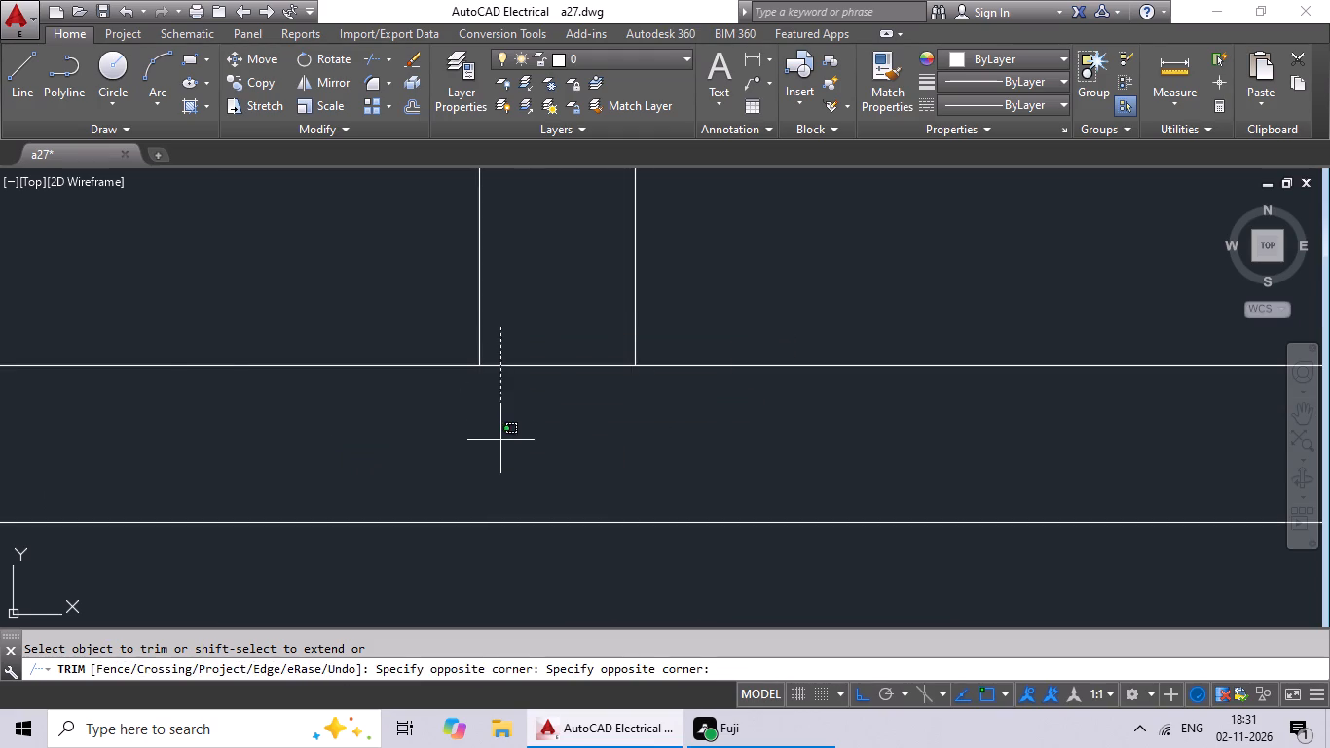
{"action": "left_click_drag", "start_coordinate": [501, 438], "coordinate": [519, 426]}
Trim the junction where the upper vertical partition just left of the central one meets the same full-width horizontal partition.
{"action": "scroll", "coordinate": [537, 416], "scroll_direction": "down", "scroll_amount": 5}
{"action": "middle_click_drag", "start_coordinate": [573, 461], "coordinate": [368, 459]}
{"action": "scroll", "coordinate": [557, 425], "scroll_direction": "up", "scroll_amount": 4}
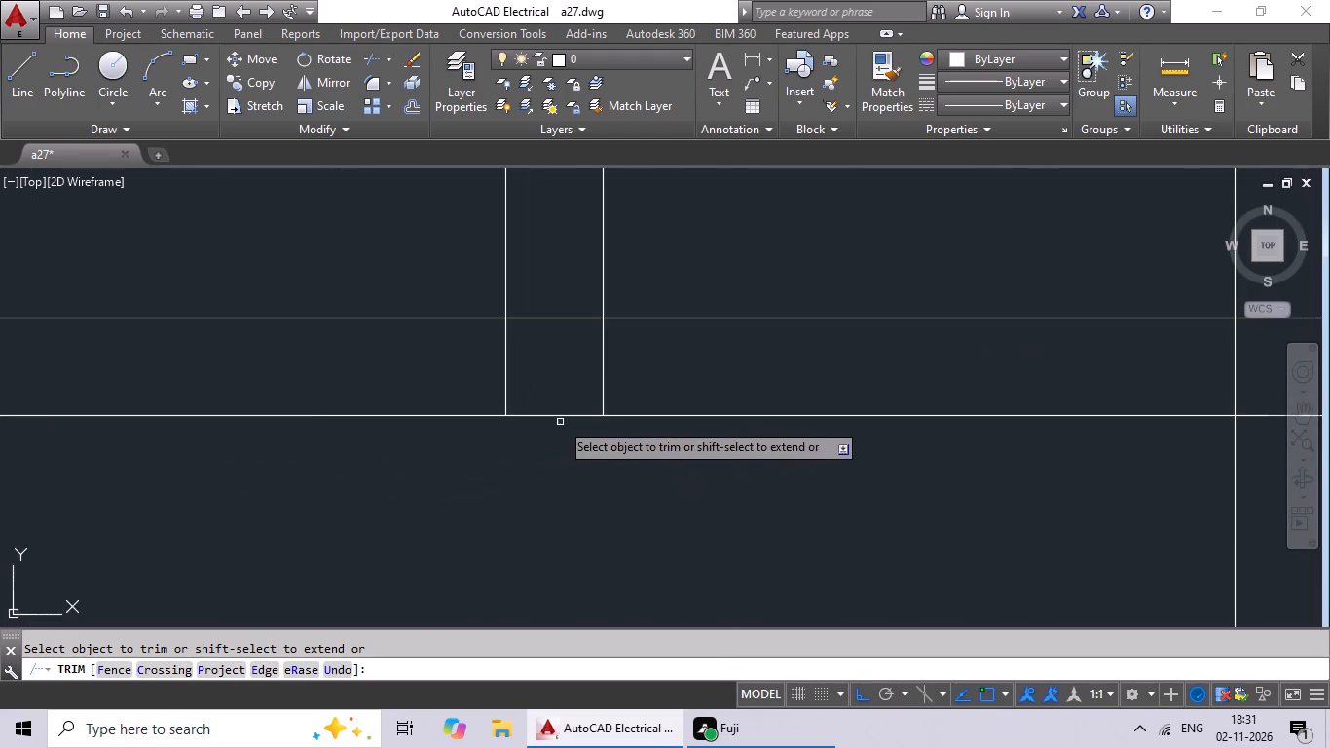
{"action": "scroll", "coordinate": [610, 358], "scroll_direction": "up", "scroll_amount": 2}
{"action": "left_click_drag", "start_coordinate": [661, 351], "coordinate": [365, 387]}
{"action": "left_click", "coordinate": [324, 391]}
{"action": "left_click_drag", "start_coordinate": [531, 244], "coordinate": [509, 278]}
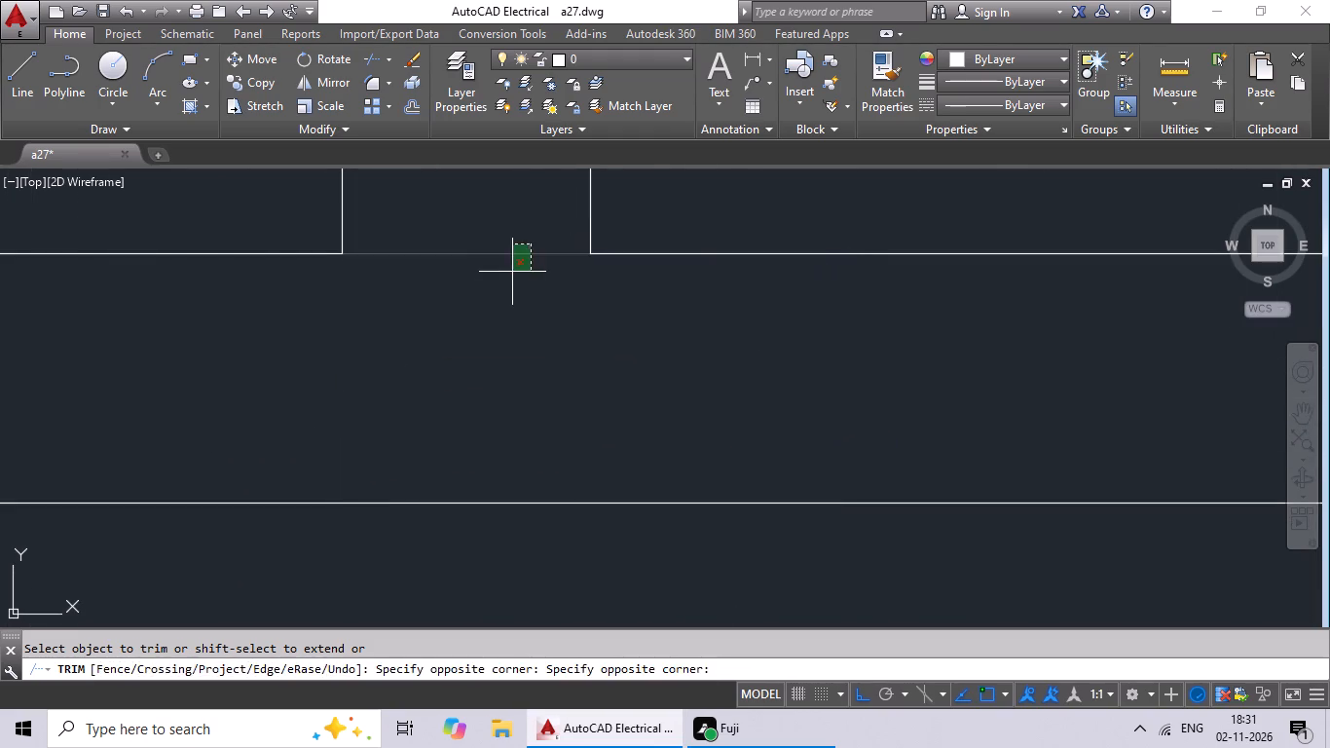
{"action": "left_click_drag", "start_coordinate": [509, 278], "coordinate": [507, 284]}
{"action": "left_click_drag", "start_coordinate": [505, 288], "coordinate": [499, 303]}
Trim the crossing lines where the central vertical partition crosses the full-width horizontal partition above the two central rooms.
{"action": "scroll", "coordinate": [683, 747], "scroll_direction": "down", "scroll_amount": 1}
{"action": "scroll", "coordinate": [732, 562], "scroll_direction": "down", "scroll_amount": 4}
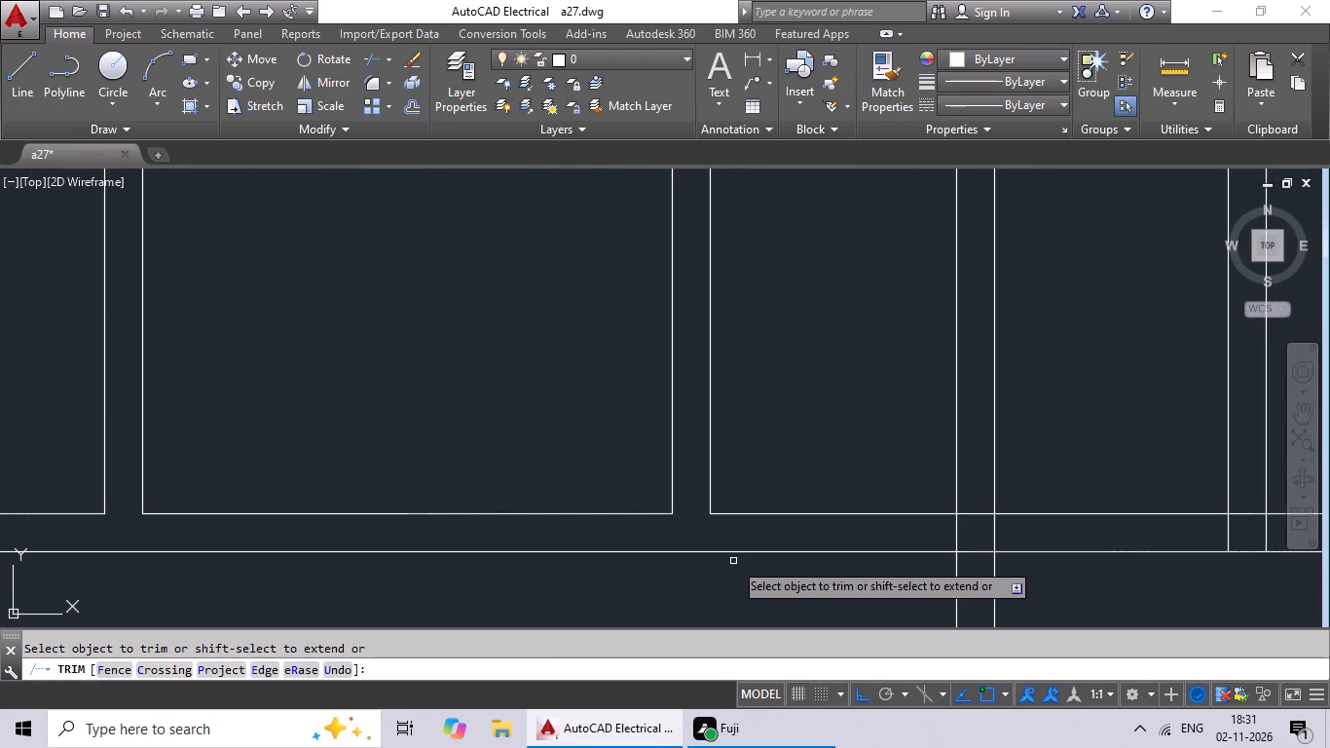
{"action": "middle_click_drag", "start_coordinate": [752, 548], "coordinate": [704, 336]}
{"action": "scroll", "coordinate": [773, 369], "scroll_direction": "down", "scroll_amount": 3}
{"action": "middle_click_drag", "start_coordinate": [805, 390], "coordinate": [686, 329]}
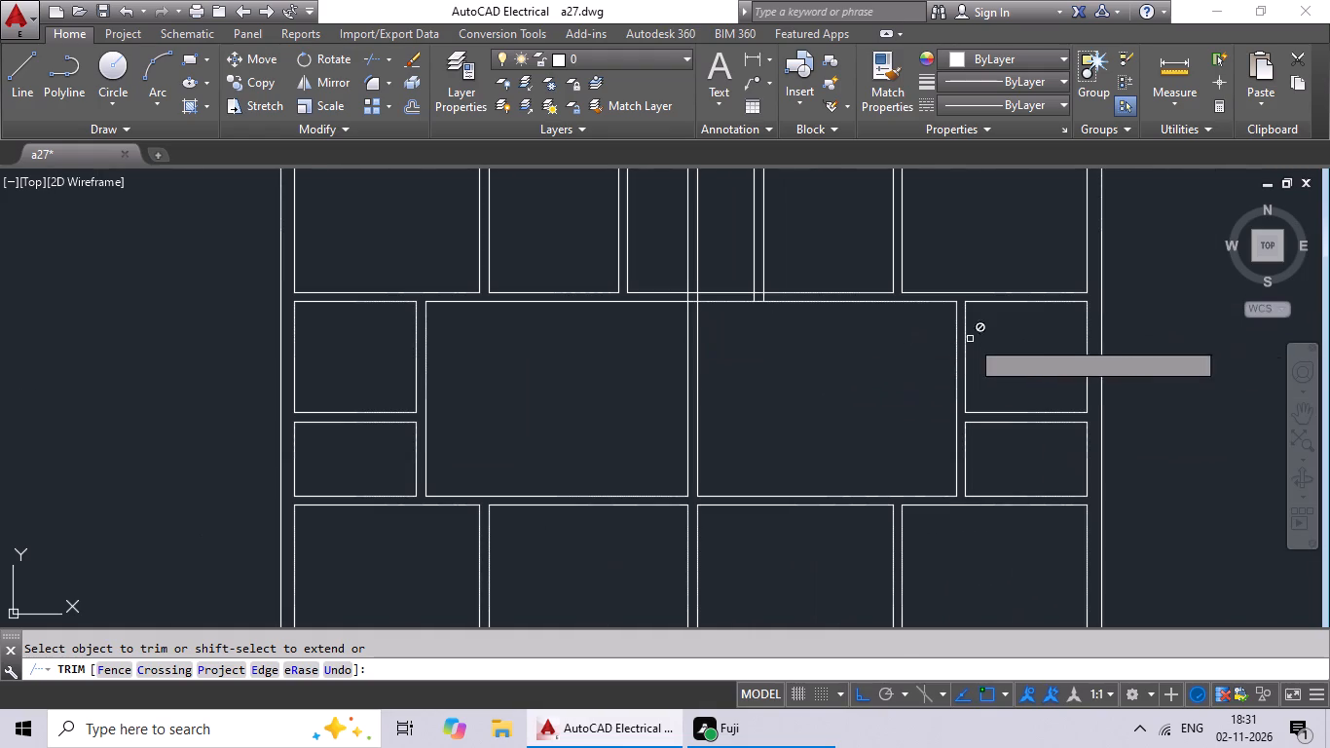
{"action": "middle_click_drag", "start_coordinate": [1027, 336], "coordinate": [976, 368]}
{"action": "middle_click", "coordinate": [975, 368]}
{"action": "scroll", "coordinate": [619, 329], "scroll_direction": "up", "scroll_amount": 4}
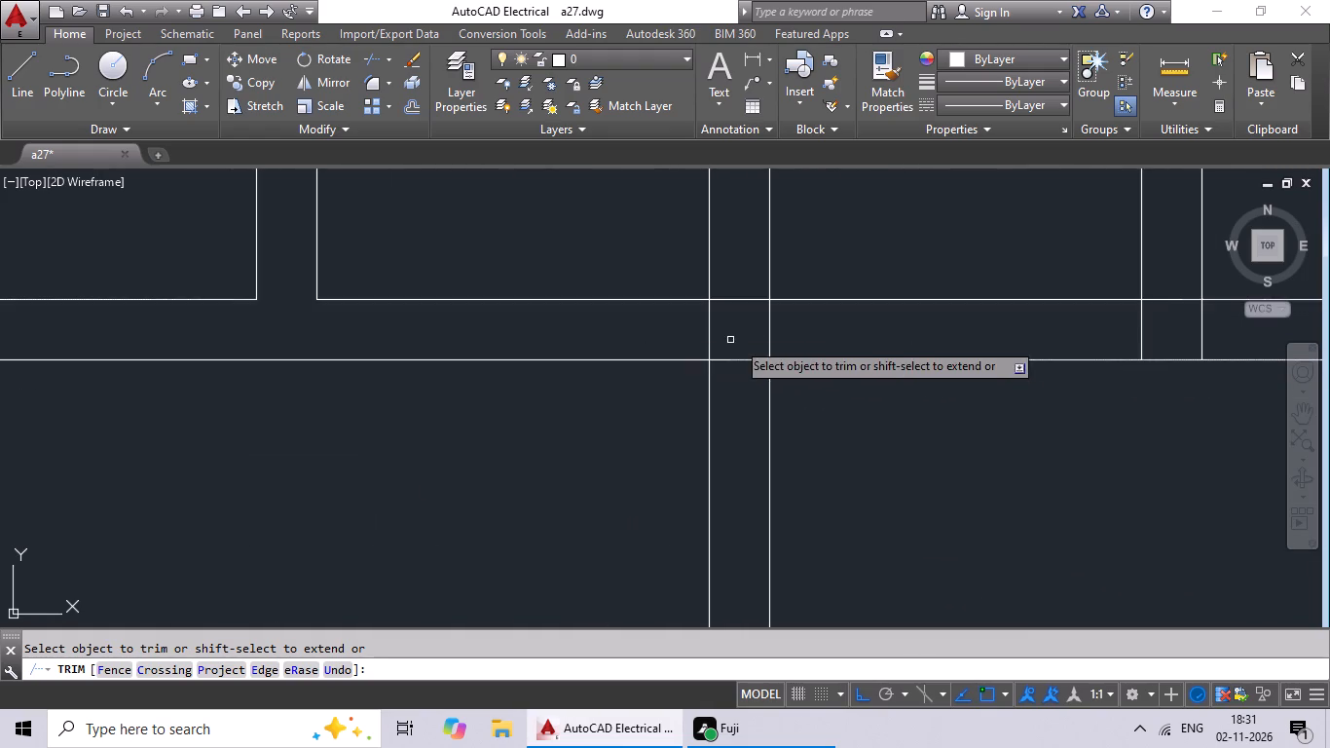
{"action": "scroll", "coordinate": [787, 338], "scroll_direction": "up", "scroll_amount": 3}
{"action": "left_click_drag", "start_coordinate": [845, 282], "coordinate": [504, 356]}
{"action": "left_click_drag", "start_coordinate": [470, 368], "coordinate": [448, 379]}
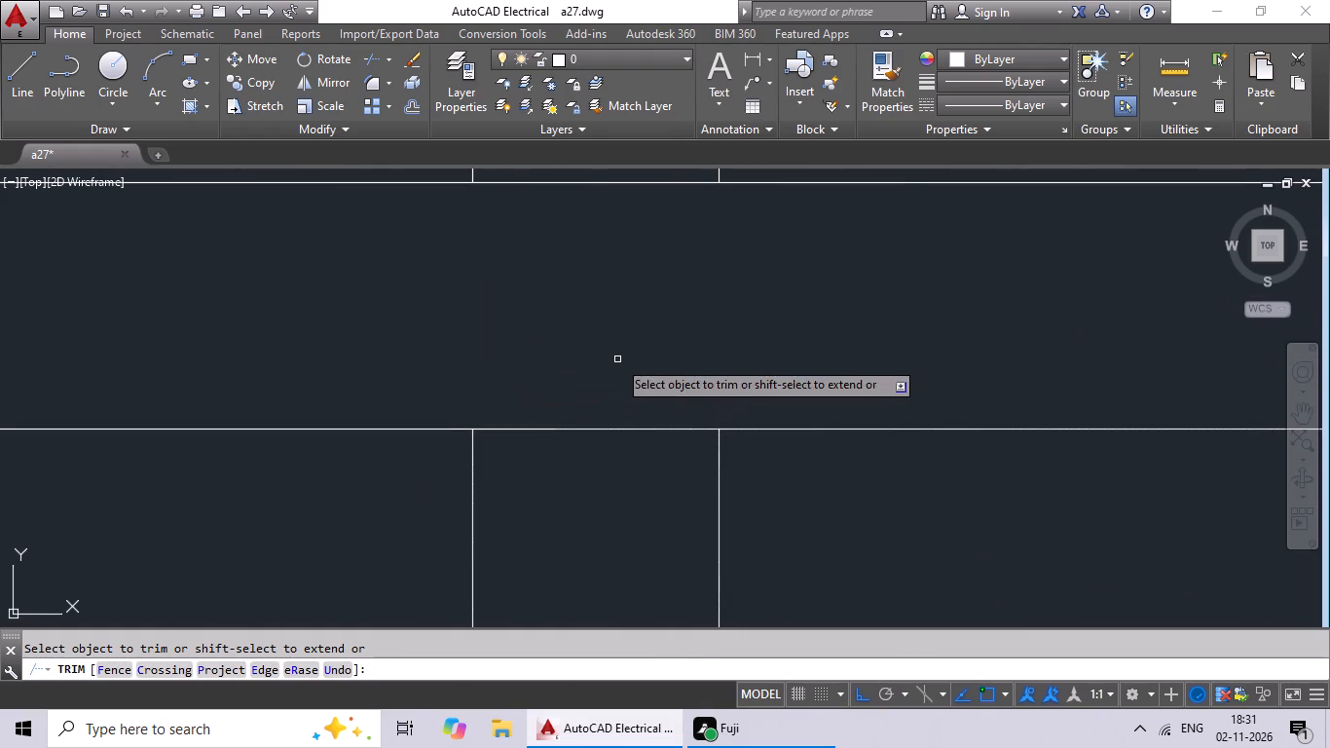
{"action": "scroll", "coordinate": [617, 359], "scroll_direction": "down", "scroll_amount": 3}
{"action": "left_click_drag", "start_coordinate": [616, 383], "coordinate": [577, 544]}
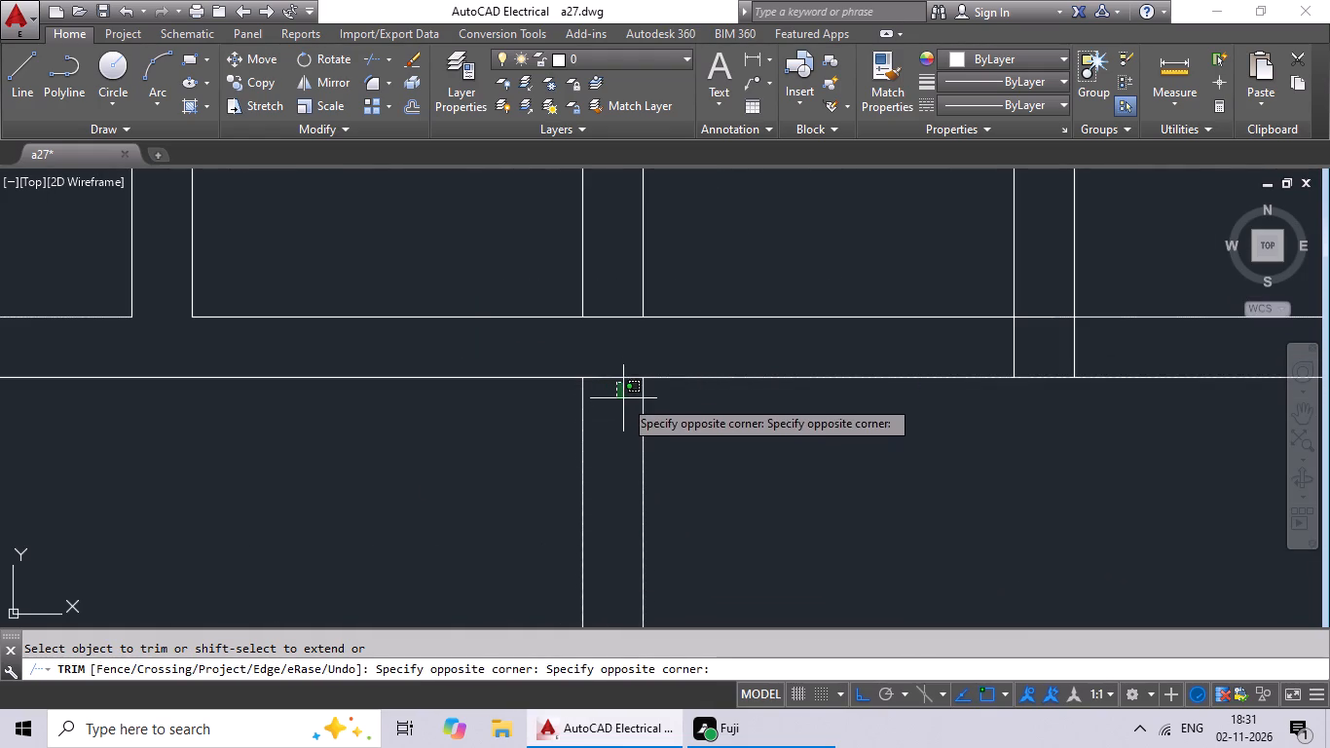
{"action": "left_click", "coordinate": [626, 370]}
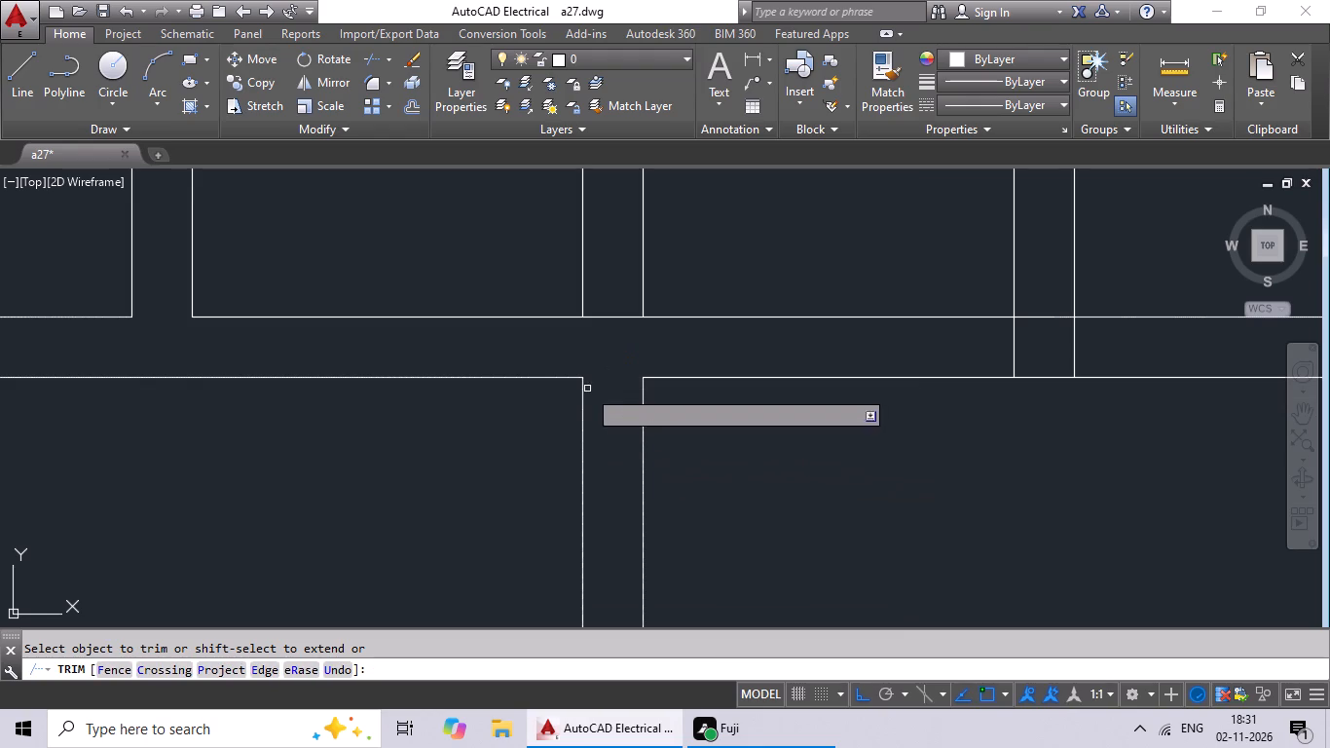
{"action": "scroll", "coordinate": [612, 298], "scroll_direction": "up", "scroll_amount": 2}
{"action": "left_click_drag", "start_coordinate": [614, 281], "coordinate": [586, 422]}
{"action": "left_click", "coordinate": [596, 401]}
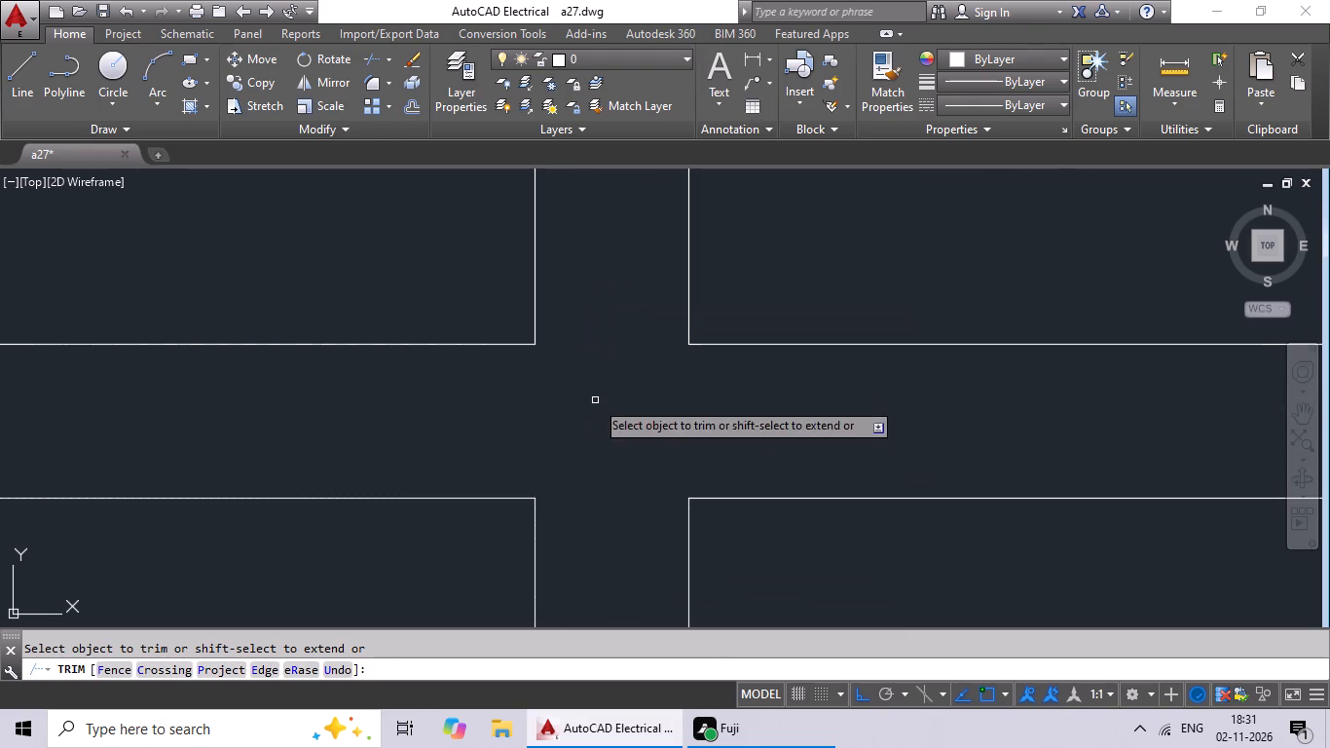
Trim the junction where the upper vertical partition just right of the central one meets the full-width horizontal partition.
{"action": "scroll", "coordinate": [624, 371], "scroll_direction": "down", "scroll_amount": 3}
{"action": "scroll", "coordinate": [935, 363], "scroll_direction": "up", "scroll_amount": 3}
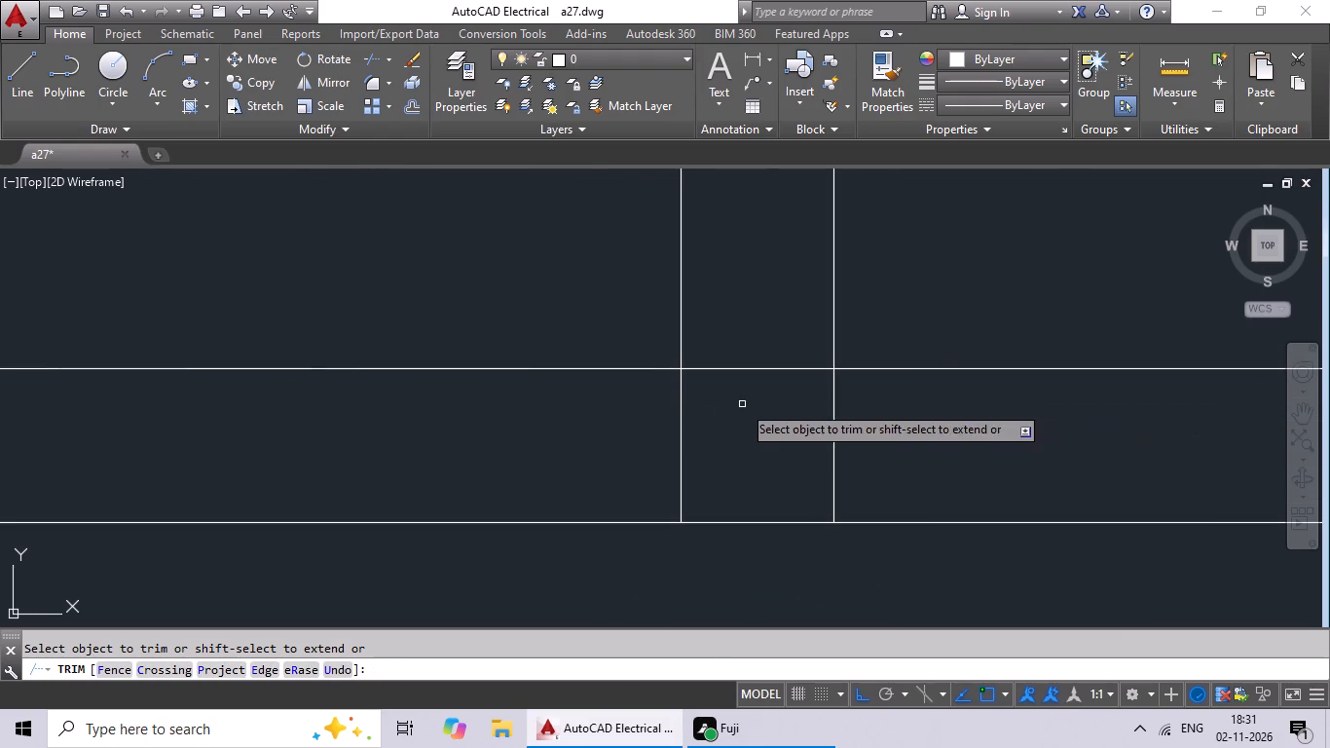
{"action": "scroll", "coordinate": [764, 443], "scroll_direction": "up", "scroll_amount": 3}
{"action": "scroll", "coordinate": [964, 409], "scroll_direction": "down", "scroll_amount": 3}
{"action": "middle_click_drag", "start_coordinate": [1058, 404], "coordinate": [543, 380]}
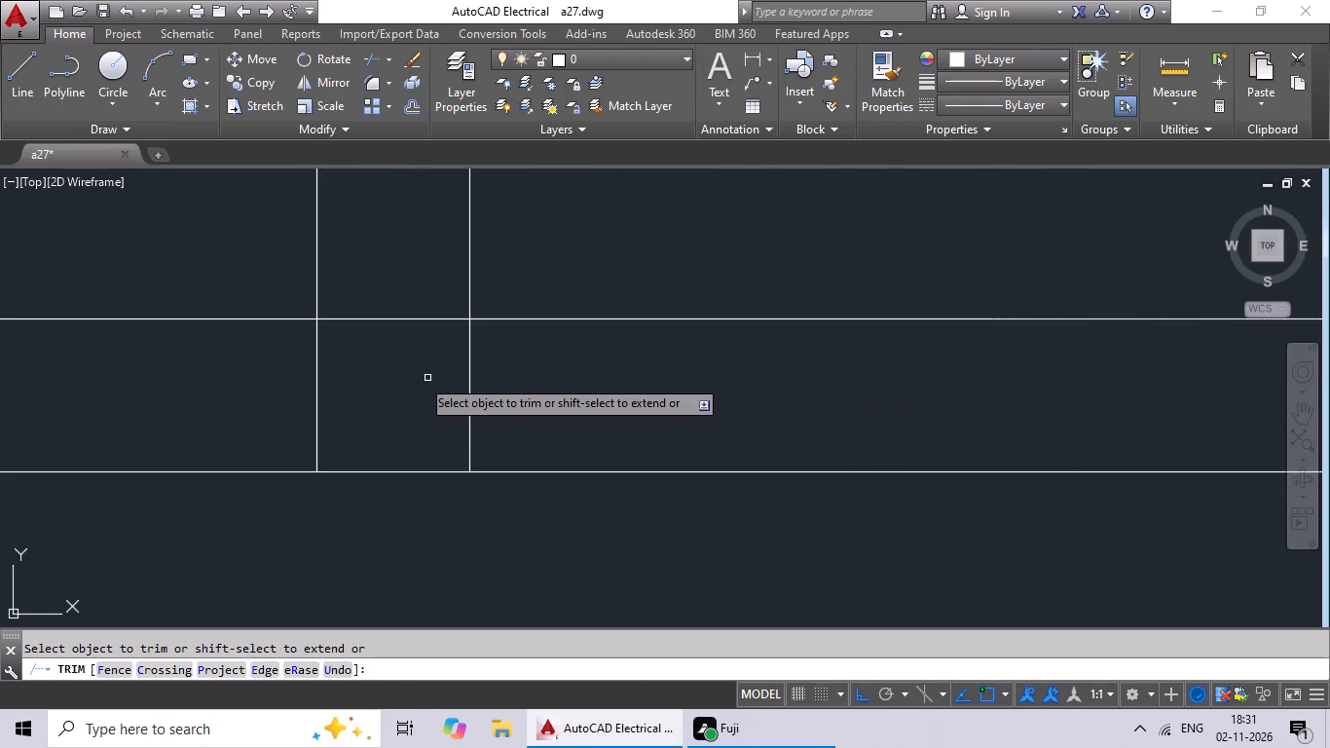
{"action": "scroll", "coordinate": [481, 374], "scroll_direction": "down", "scroll_amount": 1}
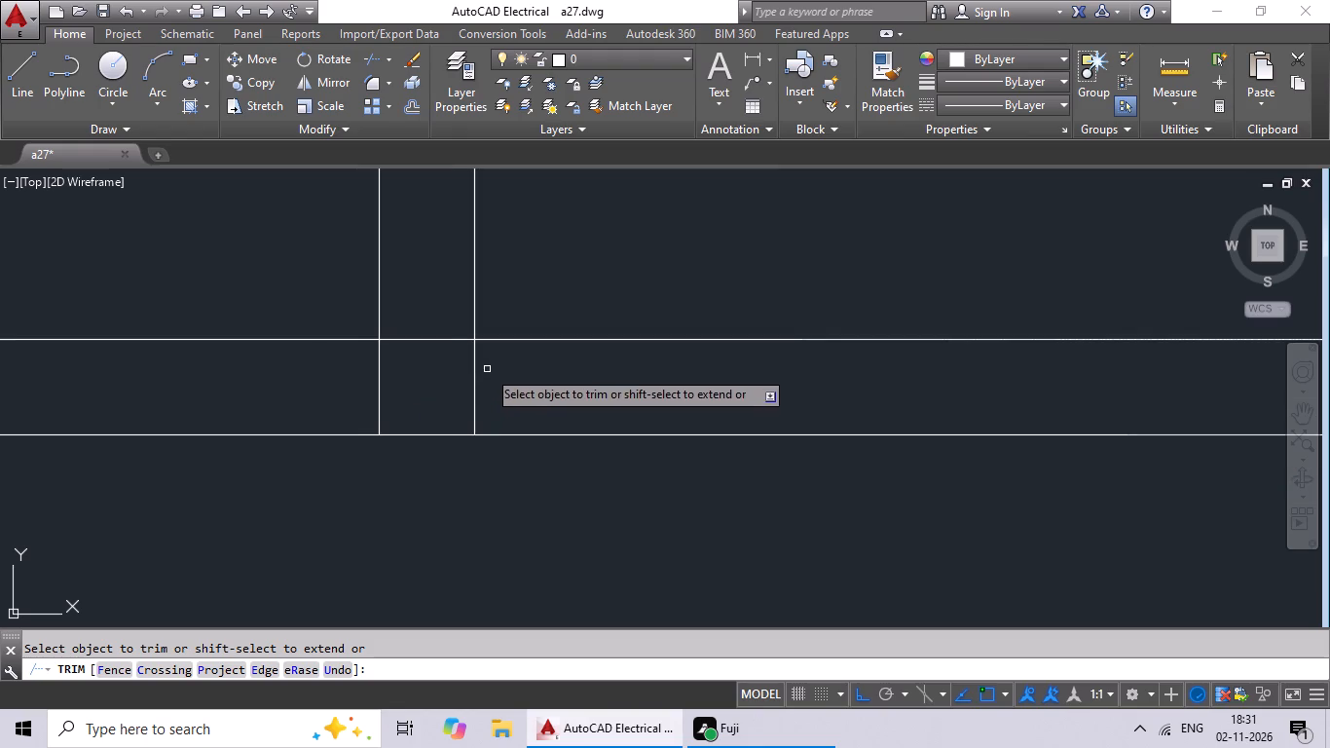
{"action": "middle_click_drag", "start_coordinate": [488, 368], "coordinate": [561, 362]}
{"action": "scroll", "coordinate": [611, 359], "scroll_direction": "up", "scroll_amount": 1}
{"action": "left_click_drag", "start_coordinate": [614, 354], "coordinate": [287, 374]}
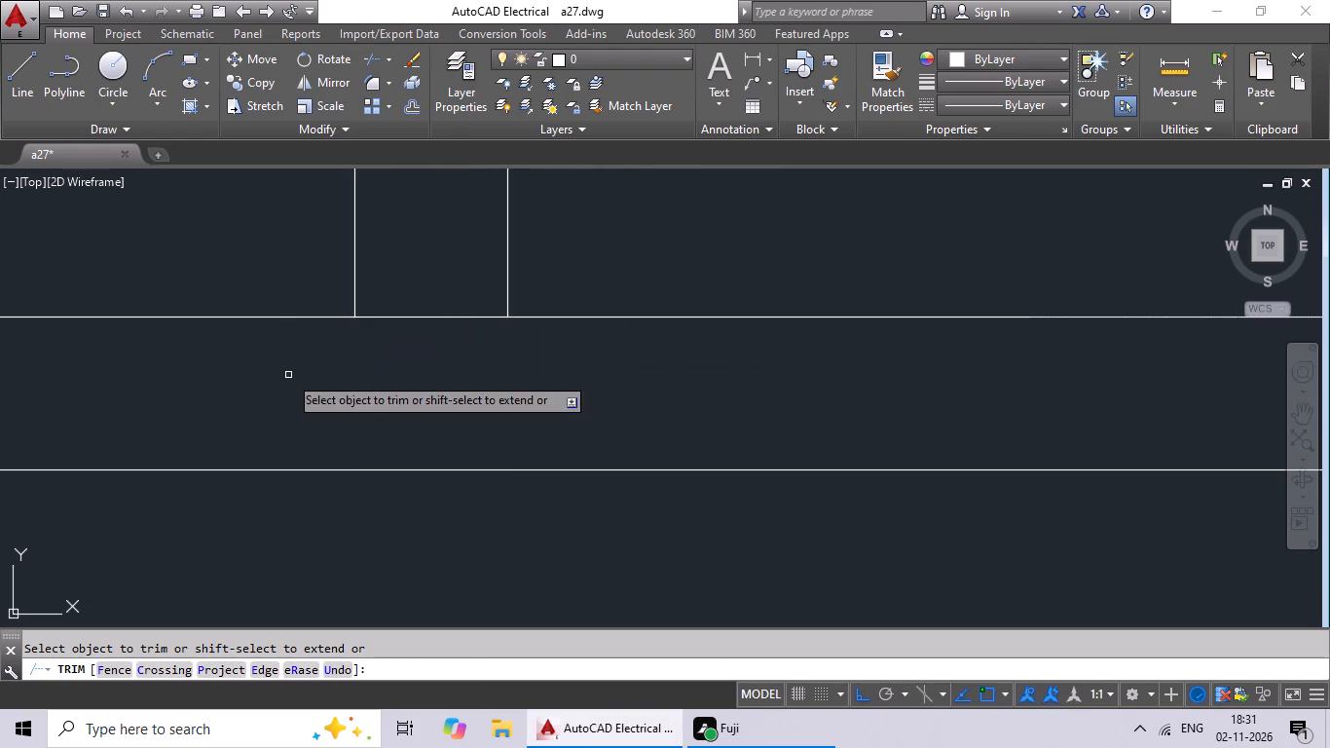
{"action": "left_click_drag", "start_coordinate": [439, 257], "coordinate": [418, 360]}
{"action": "left_click", "coordinate": [418, 360]}
Trim the crossing lines where the upper right-hand room's horizontal partition meets the right outer wall.
{"action": "scroll", "coordinate": [429, 349], "scroll_direction": "down", "scroll_amount": 3}
{"action": "scroll", "coordinate": [529, 383], "scroll_direction": "down", "scroll_amount": 1}
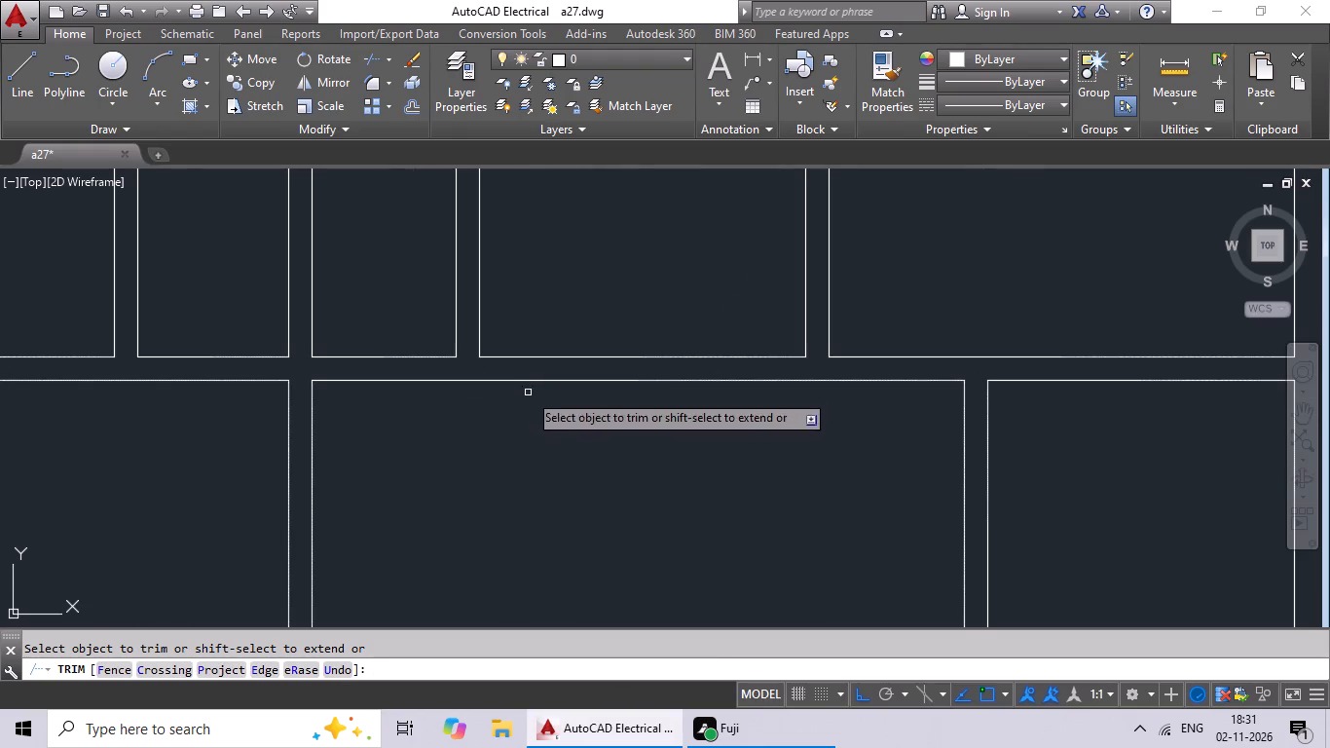
{"action": "middle_click_drag", "start_coordinate": [780, 535], "coordinate": [396, 497]}
{"action": "scroll", "coordinate": [580, 445], "scroll_direction": "down", "scroll_amount": 3}
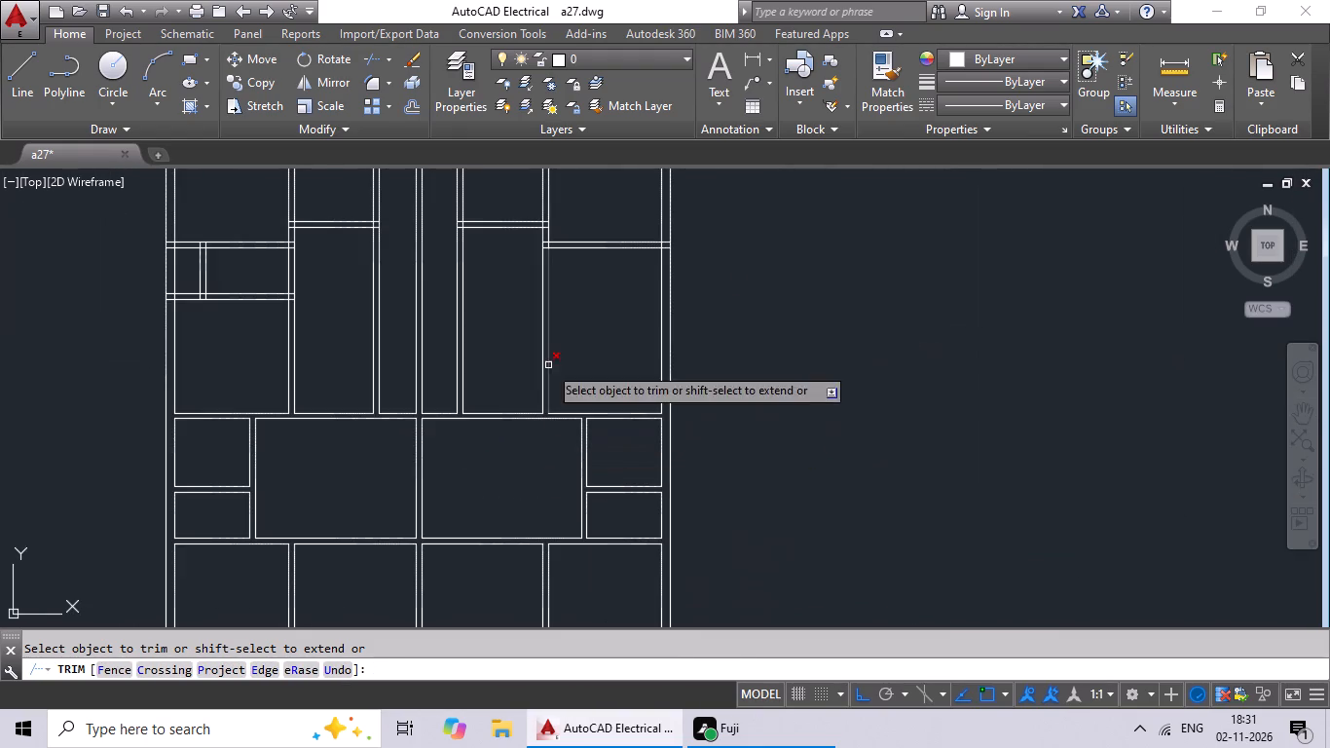
{"action": "middle_click_drag", "start_coordinate": [548, 340], "coordinate": [516, 490]}
{"action": "scroll", "coordinate": [637, 388], "scroll_direction": "up", "scroll_amount": 6}
{"action": "scroll", "coordinate": [562, 494], "scroll_direction": "up", "scroll_amount": 1}
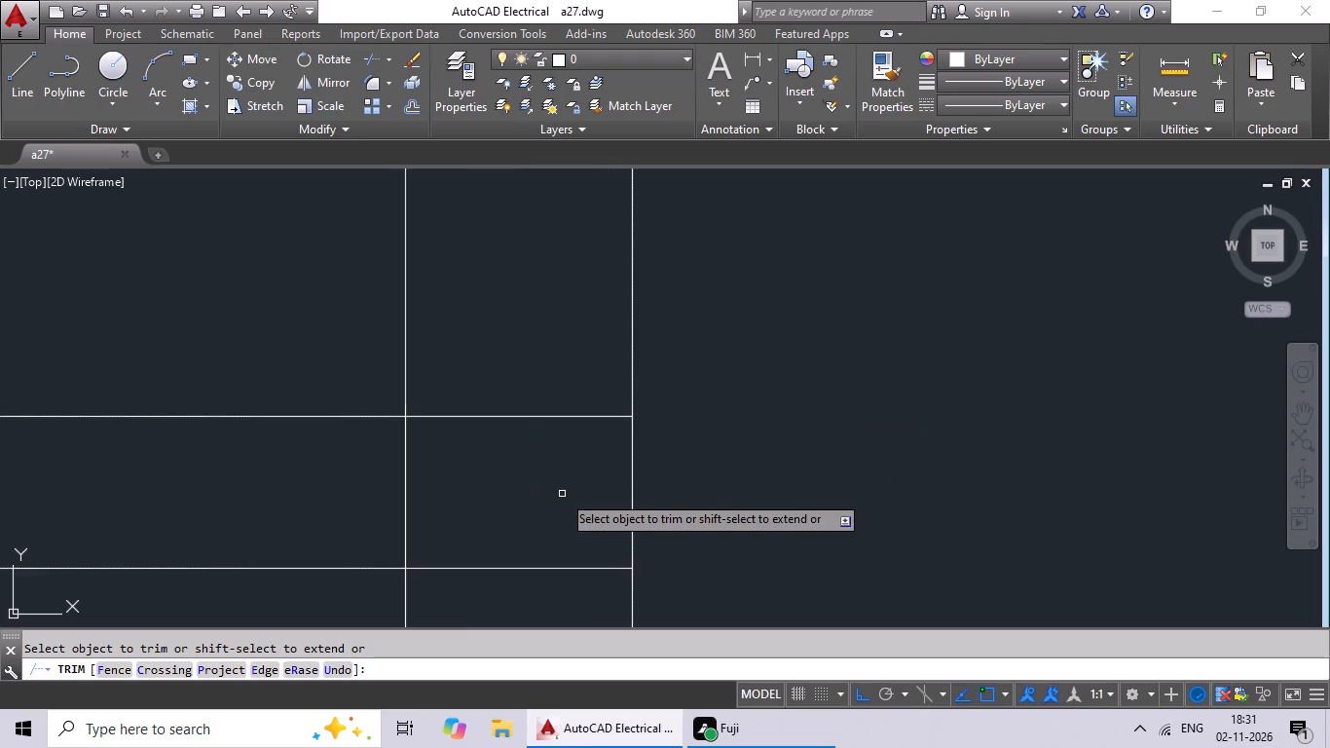
{"action": "middle_click_drag", "start_coordinate": [564, 491], "coordinate": [574, 391]}
{"action": "left_click_drag", "start_coordinate": [542, 298], "coordinate": [498, 524]}
{"action": "left_click_drag", "start_coordinate": [499, 513], "coordinate": [515, 474]}
{"action": "left_click_drag", "start_coordinate": [553, 336], "coordinate": [327, 398]}
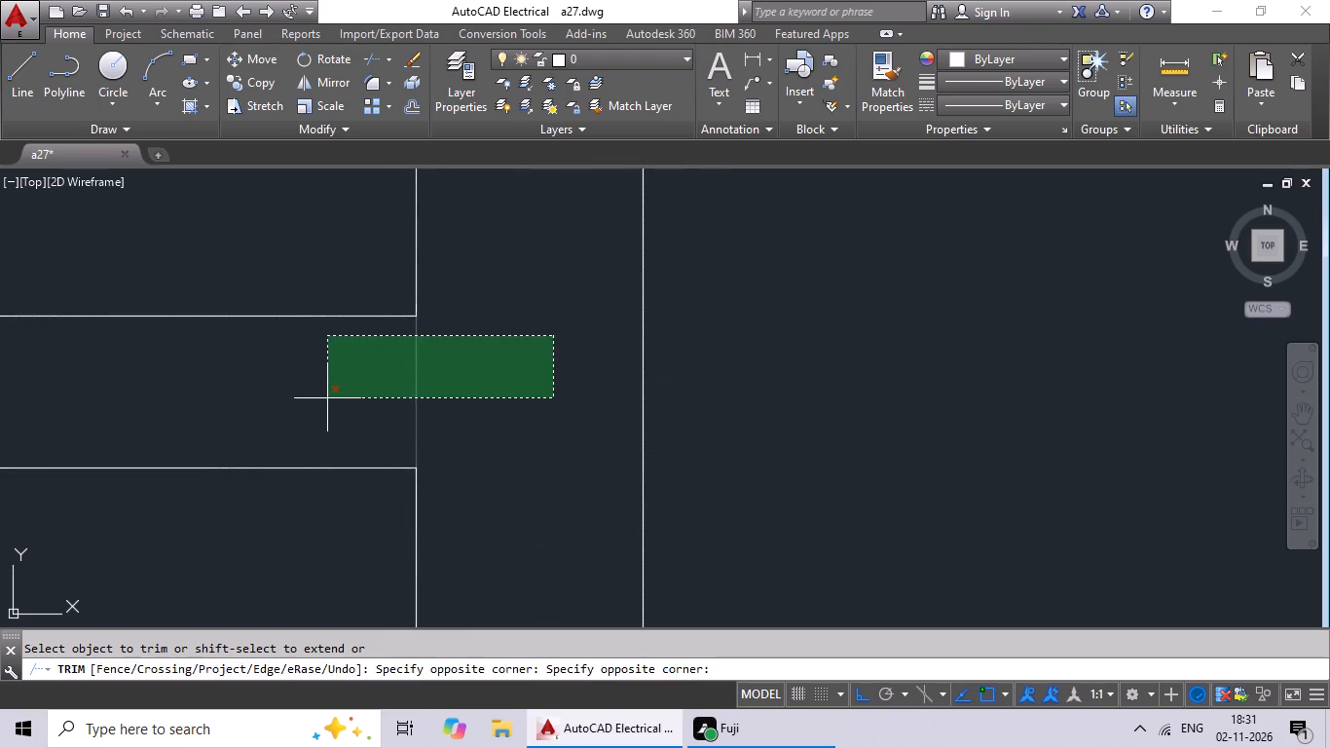
{"action": "left_click_drag", "start_coordinate": [326, 399], "coordinate": [345, 399]}
Trim the junction where the upper right-hand room's horizontal partition meets the rightmost vertical partition.
{"action": "scroll", "coordinate": [516, 398], "scroll_direction": "down", "scroll_amount": 4}
{"action": "middle_click_drag", "start_coordinate": [368, 444], "coordinate": [776, 440]}
{"action": "scroll", "coordinate": [416, 380], "scroll_direction": "up", "scroll_amount": 4}
{"action": "middle_click_drag", "start_coordinate": [640, 445], "coordinate": [639, 354]}
{"action": "scroll", "coordinate": [625, 377], "scroll_direction": "up", "scroll_amount": 1}
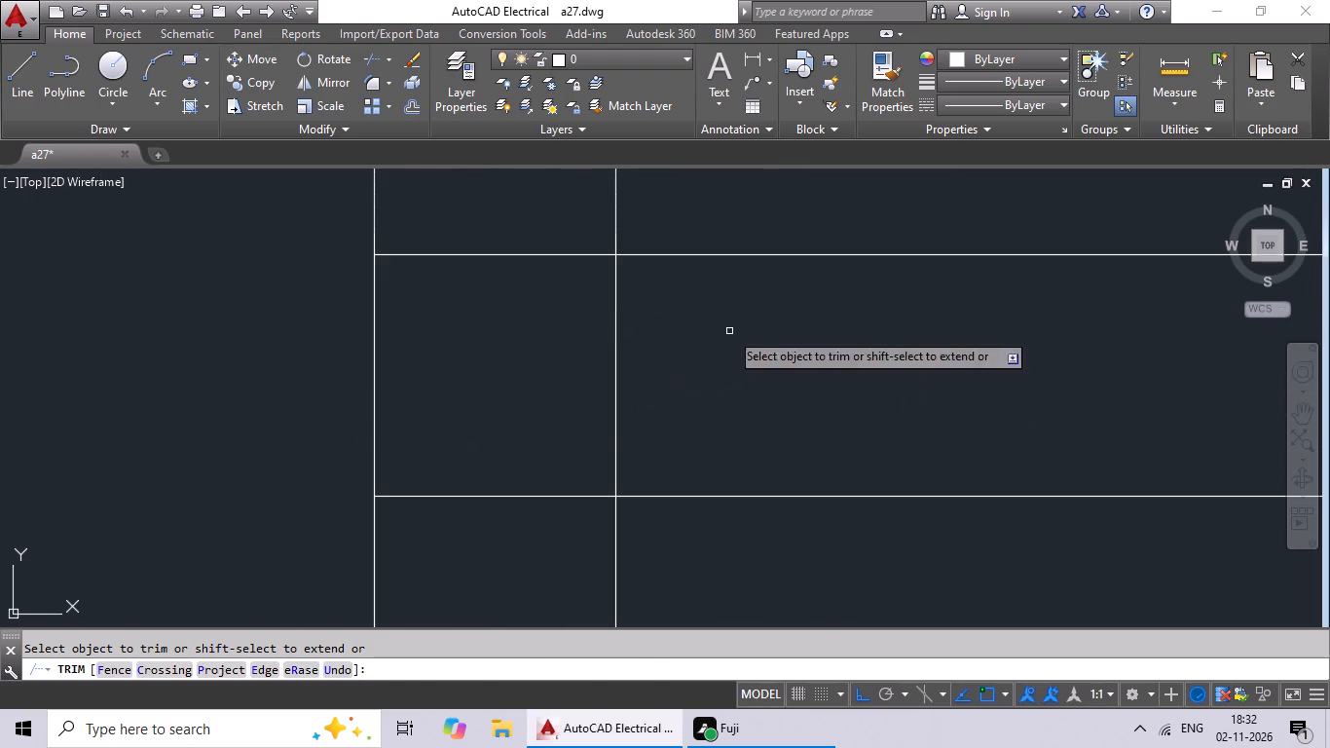
{"action": "left_click_drag", "start_coordinate": [710, 338], "coordinate": [475, 443]}
{"action": "left_click", "coordinate": [472, 450]}
{"action": "left_click_drag", "start_coordinate": [541, 260], "coordinate": [482, 541]}
{"action": "left_click", "coordinate": [482, 541]}
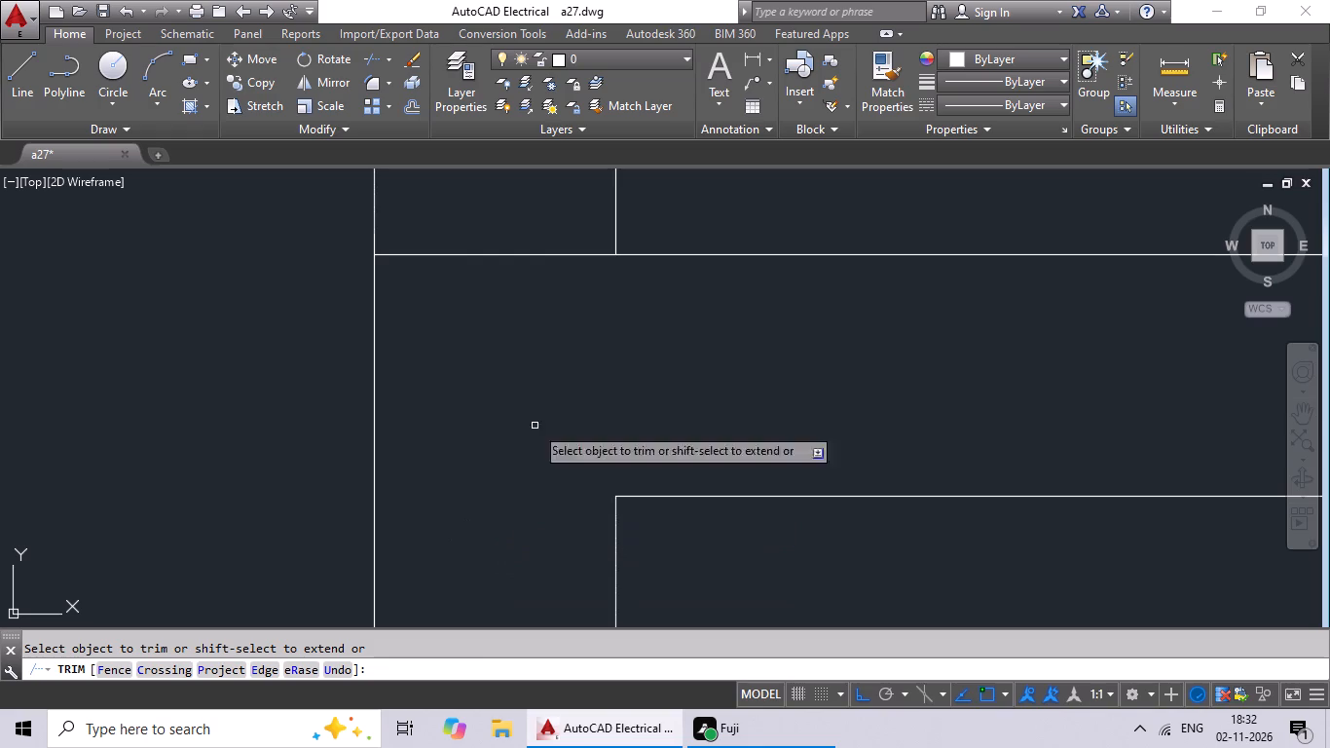
{"action": "left_click_drag", "start_coordinate": [586, 184], "coordinate": [527, 342]}
{"action": "left_click_drag", "start_coordinate": [529, 341], "coordinate": [524, 353]}
Trim the right end of the short horizontal partition right of the central wall where it meets the rightmost vertical partition.
{"action": "scroll", "coordinate": [537, 350], "scroll_direction": "down", "scroll_amount": 3}
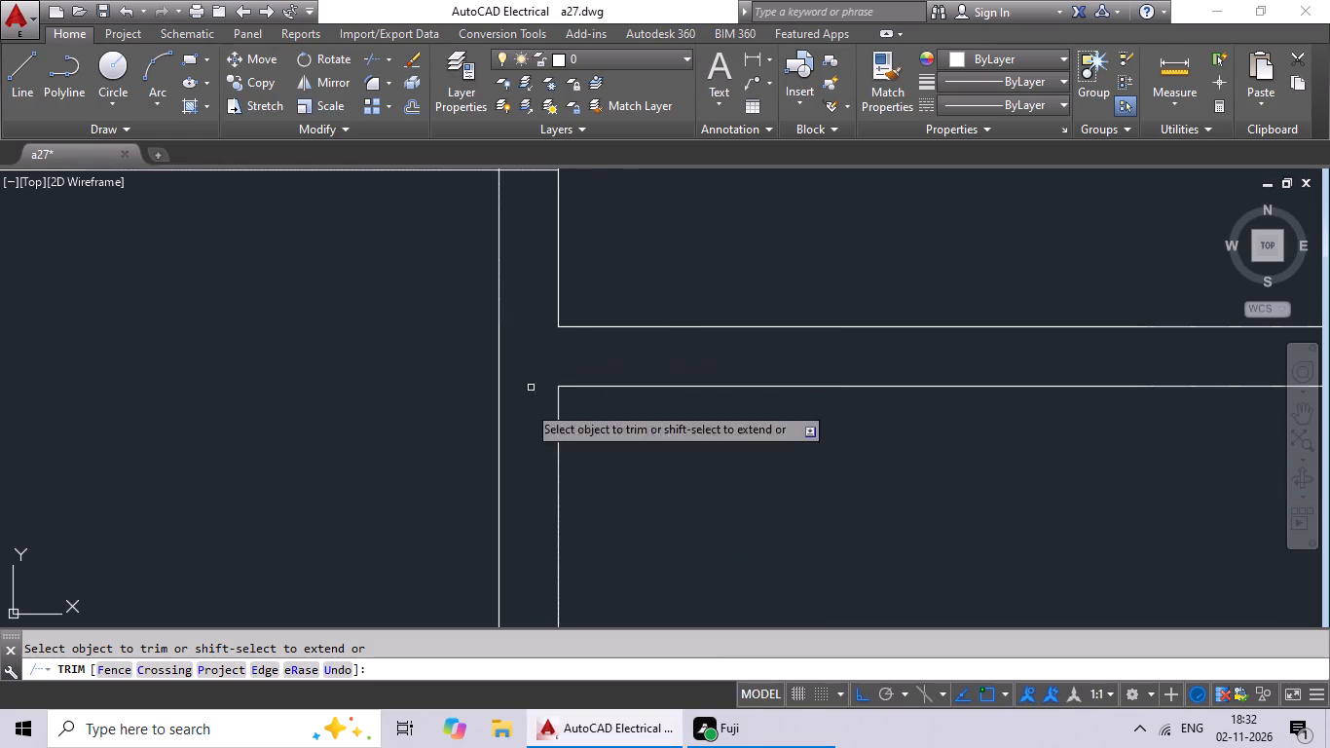
{"action": "scroll", "coordinate": [547, 443], "scroll_direction": "down", "scroll_amount": 3}
{"action": "middle_click_drag", "start_coordinate": [610, 388], "coordinate": [577, 468]}
{"action": "scroll", "coordinate": [508, 438], "scroll_direction": "up", "scroll_amount": 5}
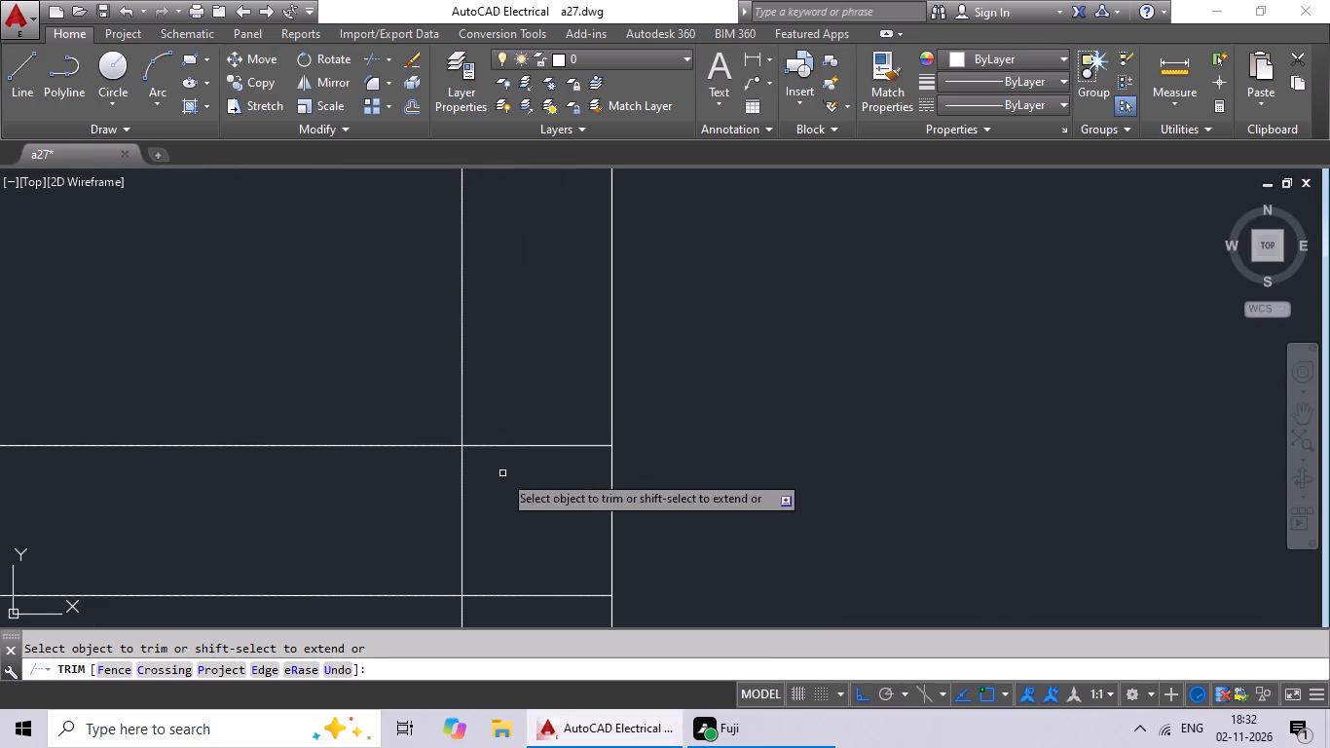
{"action": "middle_click_drag", "start_coordinate": [540, 389], "coordinate": [570, 247]}
{"action": "left_click_drag", "start_coordinate": [584, 253], "coordinate": [581, 399]}
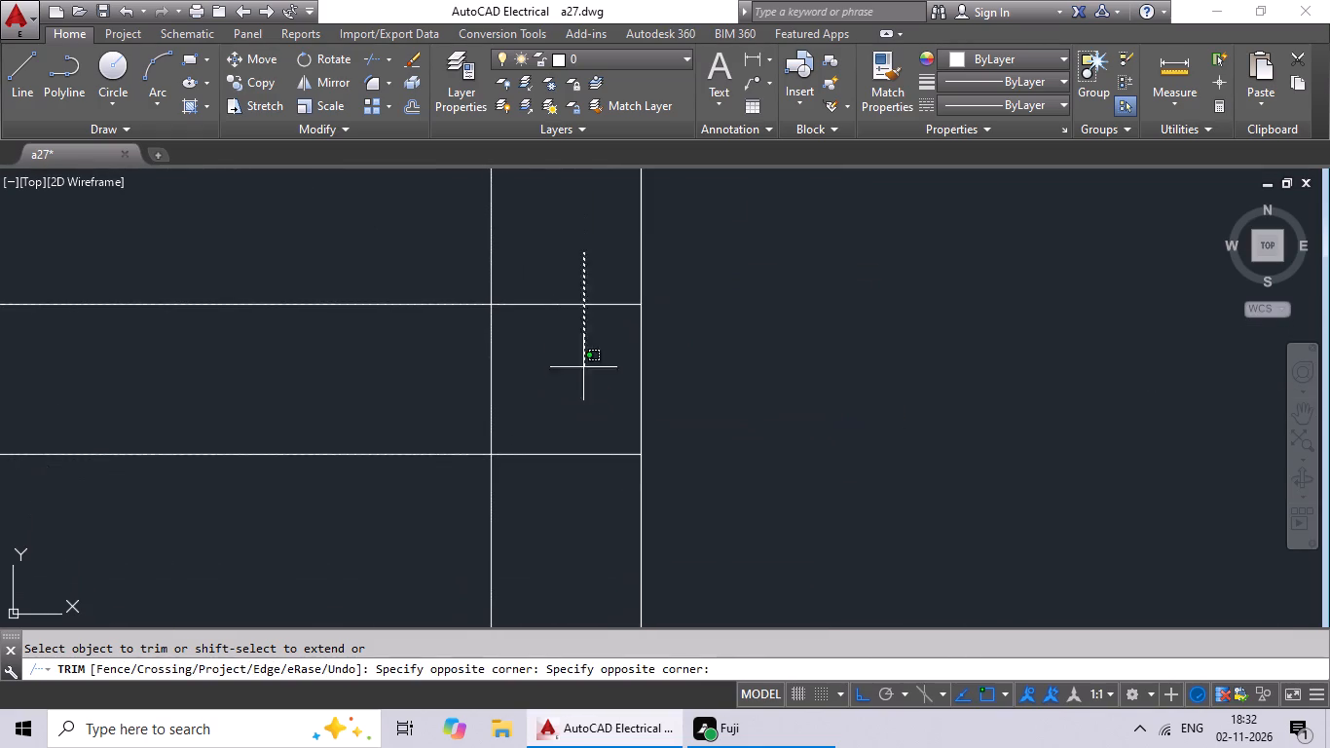
{"action": "left_click_drag", "start_coordinate": [581, 399], "coordinate": [561, 508]}
{"action": "left_click_drag", "start_coordinate": [569, 320], "coordinate": [432, 384]}
{"action": "left_click_drag", "start_coordinate": [432, 385], "coordinate": [461, 388]}
Trim the left end of that short horizontal partition where it meets the vertical partition just right of the central one.
{"action": "scroll", "coordinate": [571, 387], "scroll_direction": "down", "scroll_amount": 3}
{"action": "middle_click_drag", "start_coordinate": [176, 504], "coordinate": [620, 464]}
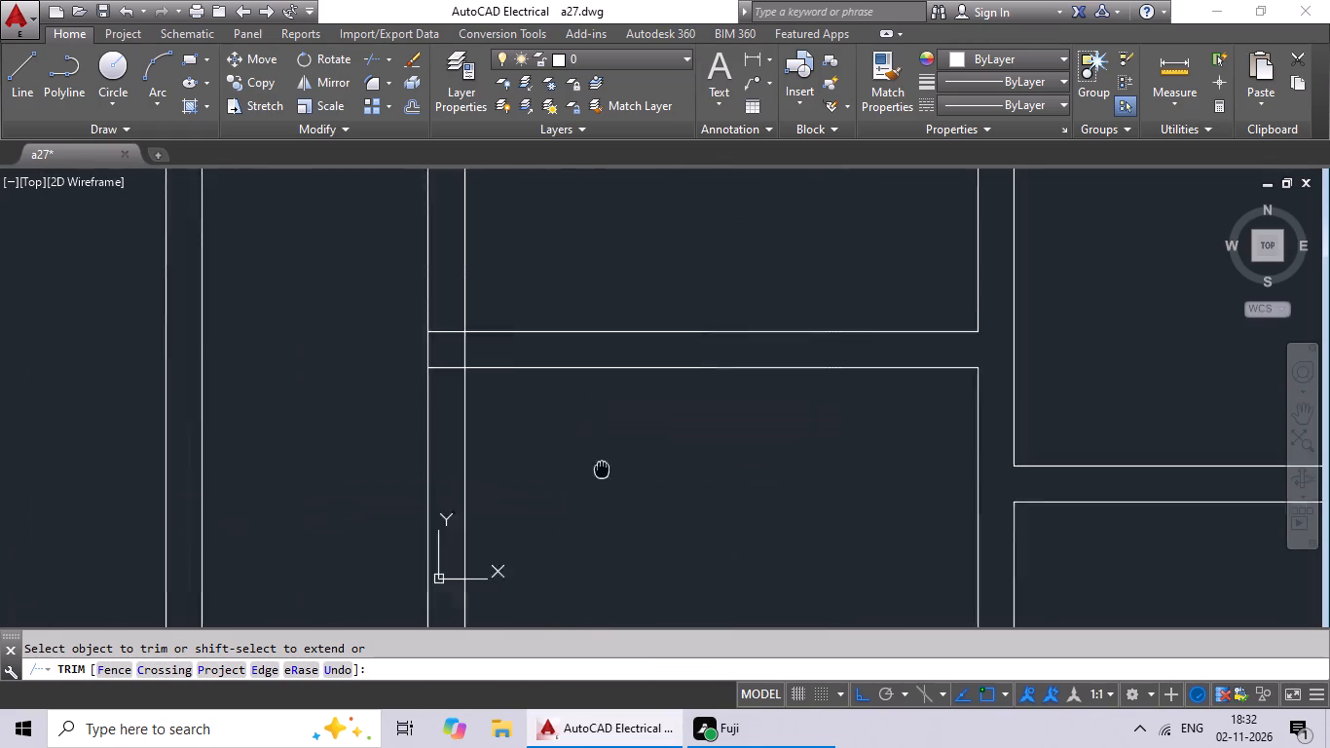
{"action": "middle_click_drag", "start_coordinate": [620, 464], "coordinate": [681, 458]}
{"action": "scroll", "coordinate": [556, 327], "scroll_direction": "up", "scroll_amount": 5}
{"action": "scroll", "coordinate": [566, 326], "scroll_direction": "down", "scroll_amount": 2}
{"action": "left_click_drag", "start_coordinate": [575, 326], "coordinate": [458, 385]}
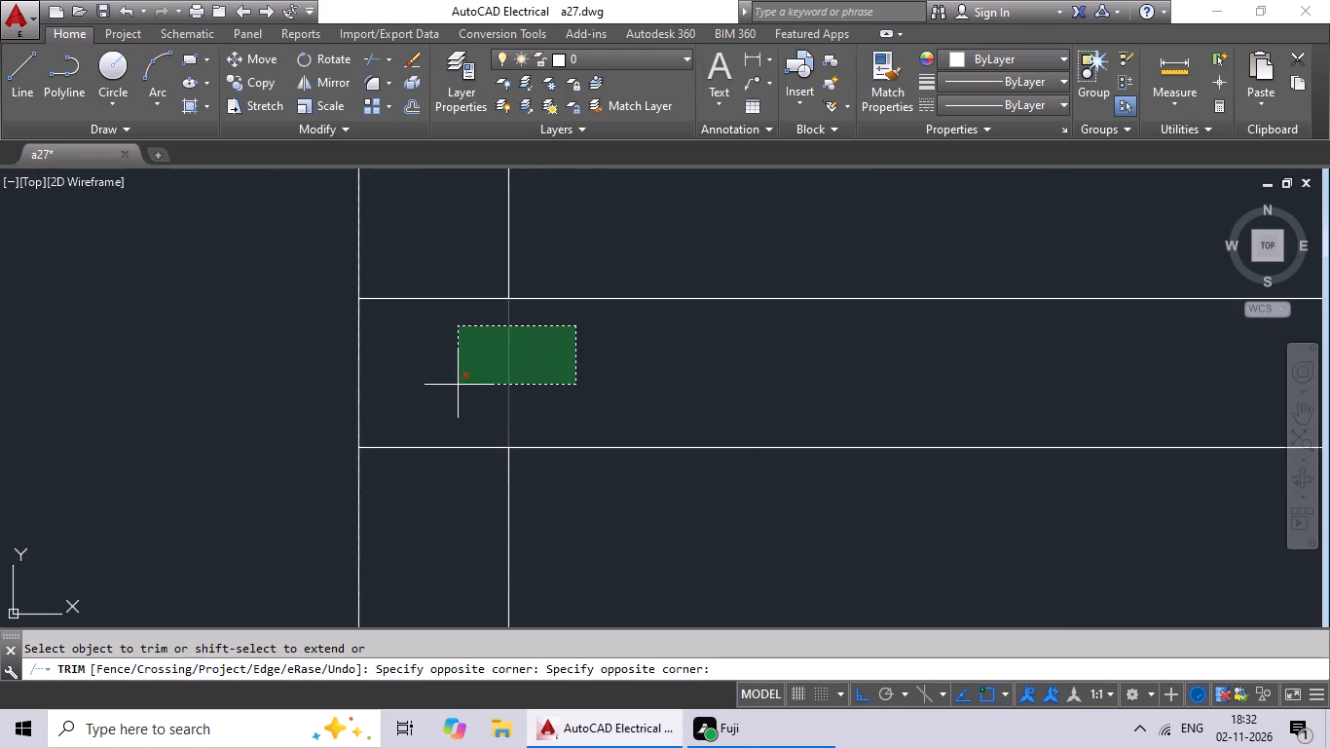
{"action": "left_click_drag", "start_coordinate": [458, 388], "coordinate": [435, 415]}
{"action": "left_click_drag", "start_coordinate": [475, 206], "coordinate": [400, 527]}
{"action": "left_click_drag", "start_coordinate": [400, 527], "coordinate": [406, 512]}
Trim the right end of the matching left-hand short horizontal partition where it meets the vertical partition left of the central one.
{"action": "scroll", "coordinate": [504, 393], "scroll_direction": "down", "scroll_amount": 7}
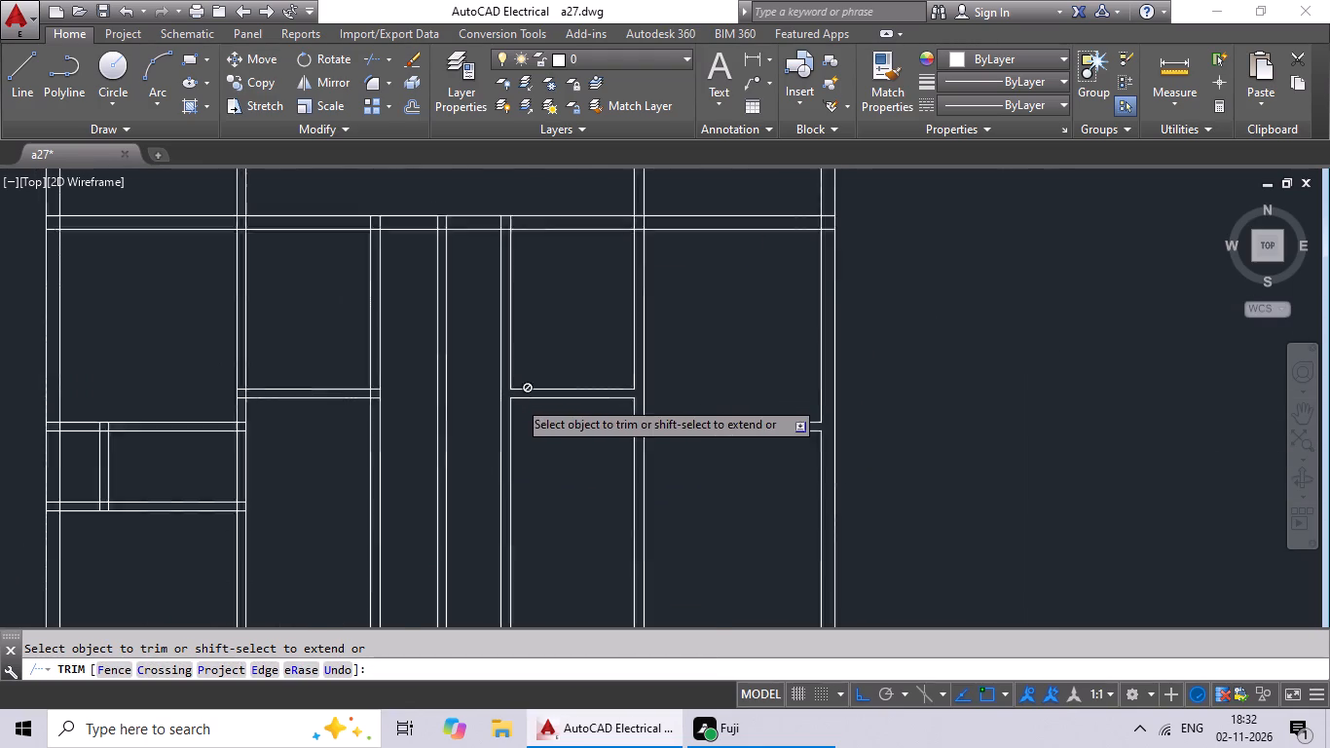
{"action": "scroll", "coordinate": [429, 399], "scroll_direction": "up", "scroll_amount": 8}
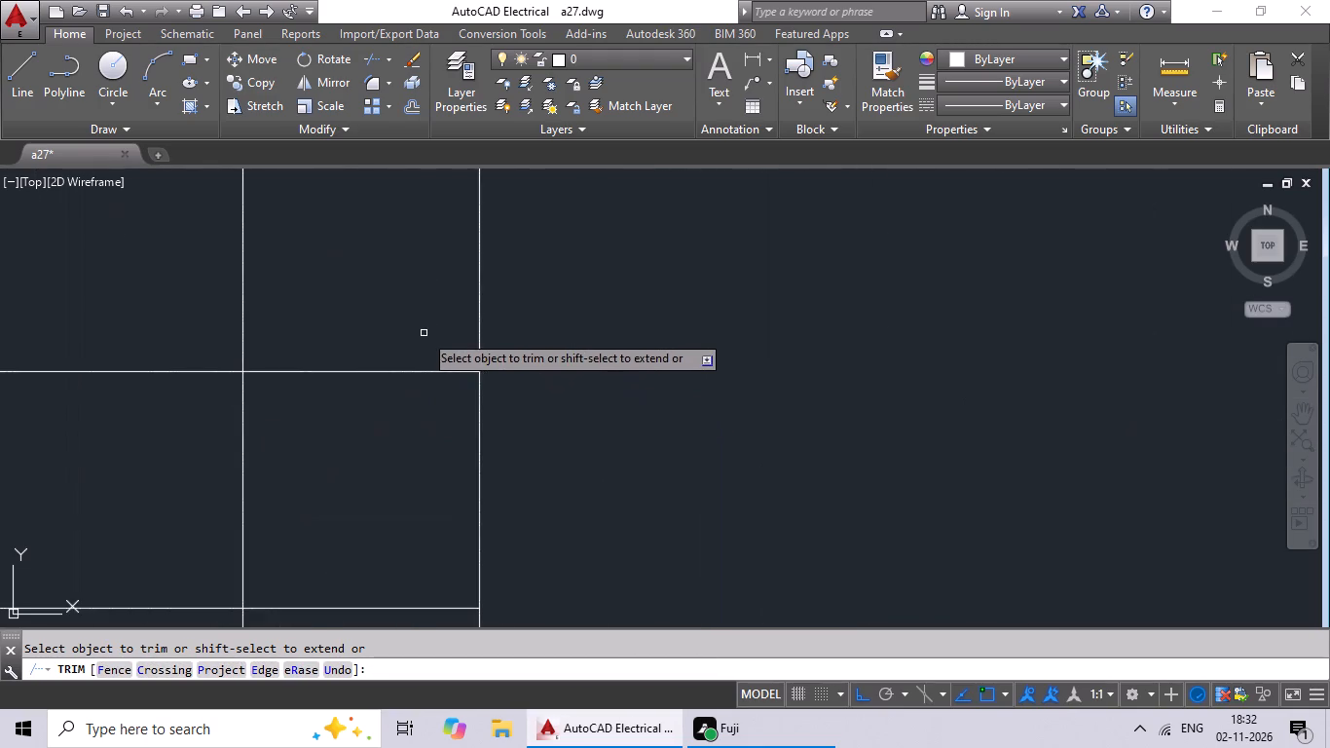
{"action": "scroll", "coordinate": [424, 333], "scroll_direction": "down", "scroll_amount": 2}
{"action": "middle_click_drag", "start_coordinate": [424, 332], "coordinate": [429, 276]}
{"action": "scroll", "coordinate": [428, 291], "scroll_direction": "up", "scroll_amount": 1}
{"action": "left_click_drag", "start_coordinate": [445, 275], "coordinate": [388, 476]}
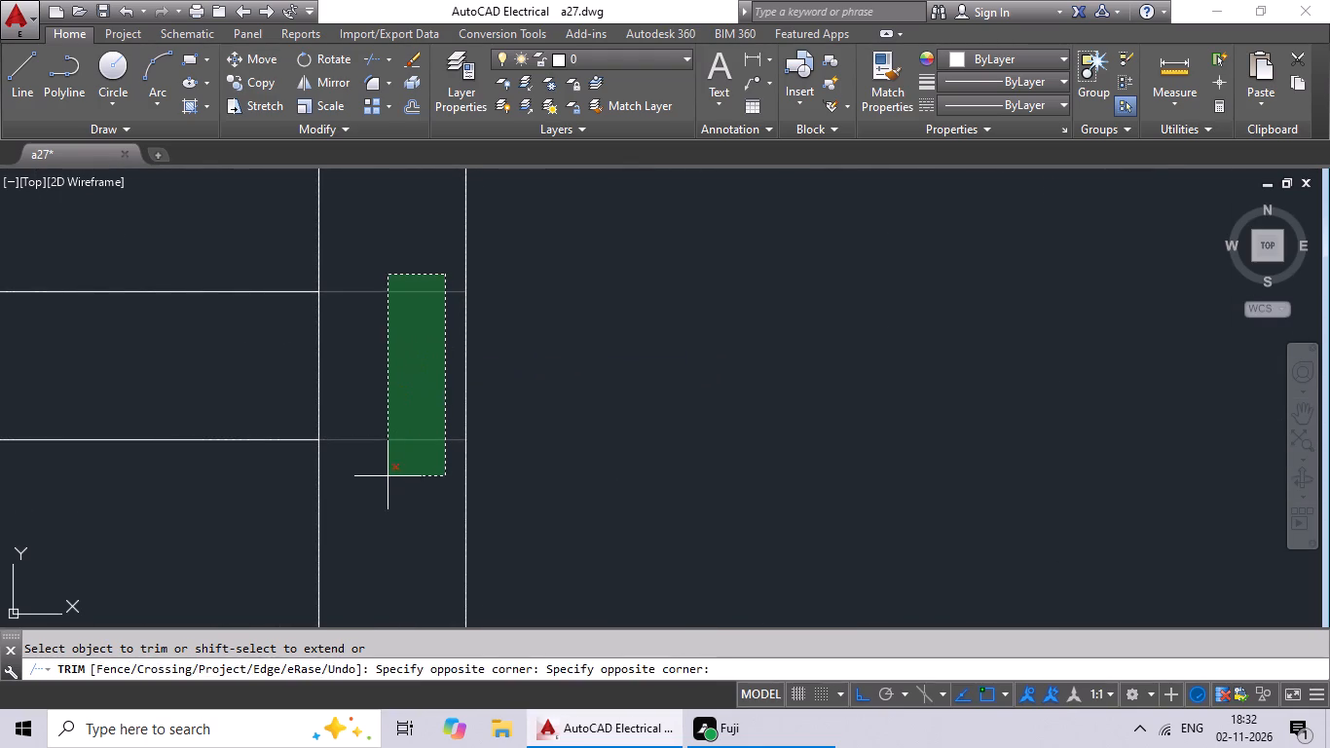
{"action": "left_click_drag", "start_coordinate": [388, 476], "coordinate": [388, 478]}
{"action": "left_click_drag", "start_coordinate": [403, 352], "coordinate": [165, 367]}
{"action": "left_click", "coordinate": [165, 368]}
Trim the junction where the upper horizontal partition of the upper-left small rooms meets the leftmost vertical partition.
{"action": "scroll", "coordinate": [266, 376], "scroll_direction": "down", "scroll_amount": 4}
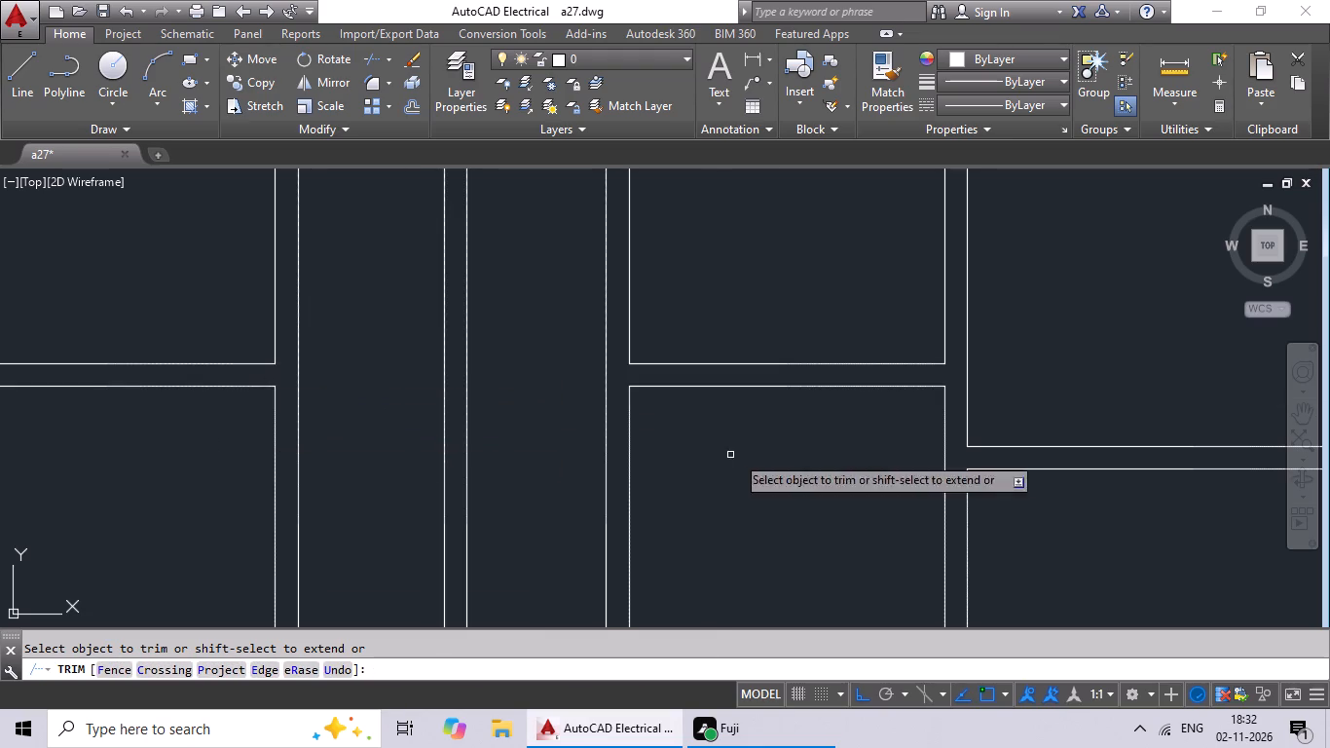
{"action": "middle_click_drag", "start_coordinate": [213, 465], "coordinate": [629, 479]}
{"action": "scroll", "coordinate": [376, 476], "scroll_direction": "up", "scroll_amount": 4}
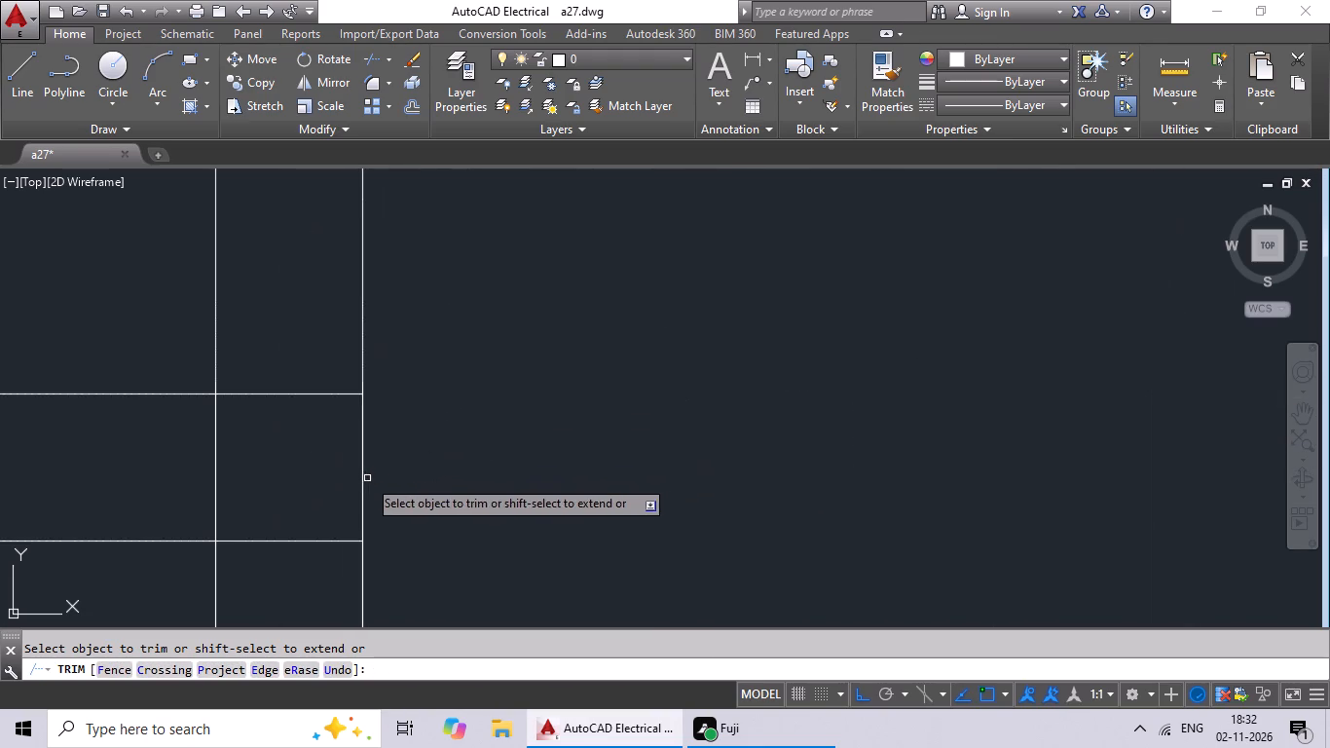
{"action": "left_click_drag", "start_coordinate": [309, 324], "coordinate": [247, 628]}
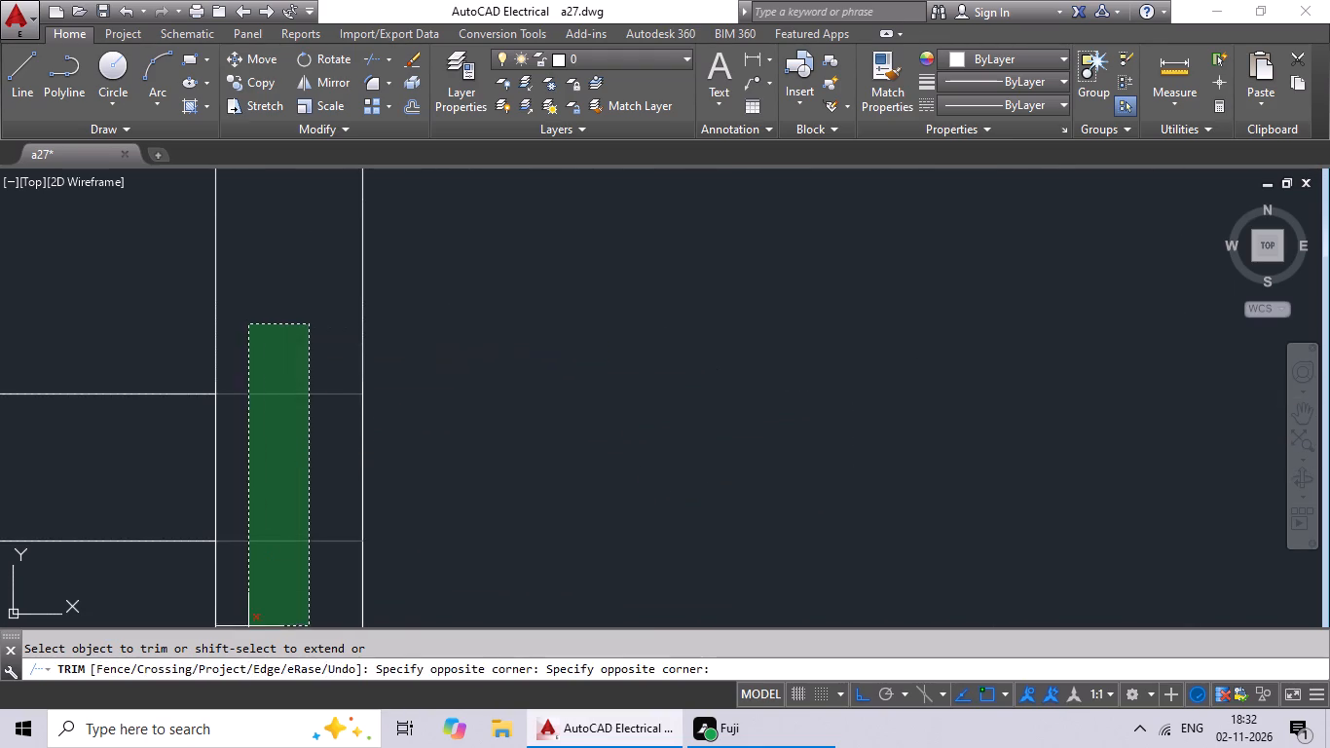
{"action": "left_click_drag", "start_coordinate": [247, 628], "coordinate": [247, 627]}
{"action": "left_click_drag", "start_coordinate": [249, 622], "coordinate": [271, 516]}
{"action": "left_click_drag", "start_coordinate": [280, 437], "coordinate": [156, 472]}
{"action": "left_click", "coordinate": [155, 473]}
Trim the junction where the lower horizontal partition of the upper-left small rooms meets the leftmost vertical partition.
{"action": "scroll", "coordinate": [369, 473], "scroll_direction": "down", "scroll_amount": 5}
{"action": "middle_click_drag", "start_coordinate": [376, 493], "coordinate": [605, 494]}
{"action": "middle_click_drag", "start_coordinate": [542, 564], "coordinate": [564, 435]}
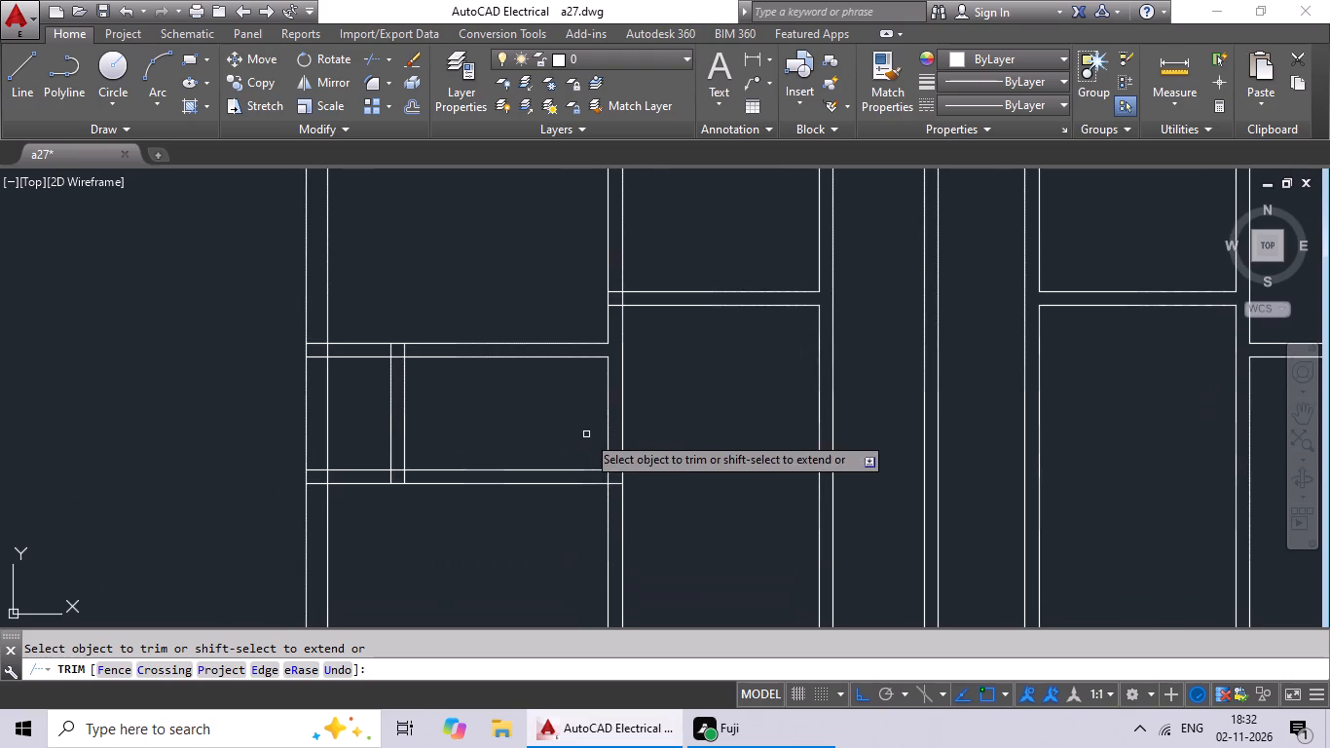
{"action": "scroll", "coordinate": [619, 478], "scroll_direction": "up", "scroll_amount": 5}
{"action": "left_click_drag", "start_coordinate": [585, 328], "coordinate": [526, 494]}
{"action": "left_click_drag", "start_coordinate": [527, 485], "coordinate": [534, 473]}
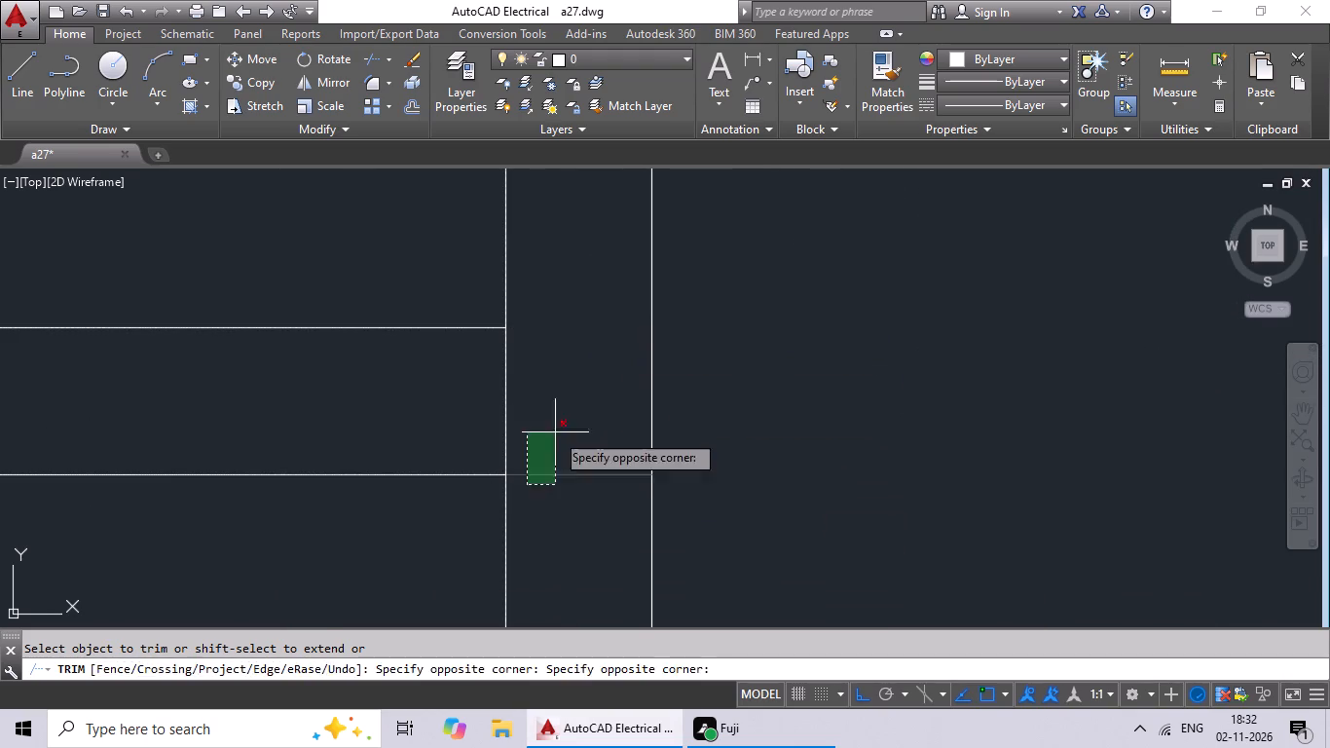
{"action": "left_click_drag", "start_coordinate": [568, 411], "coordinate": [538, 502]}
{"action": "left_click_drag", "start_coordinate": [563, 401], "coordinate": [410, 417]}
{"action": "left_click", "coordinate": [410, 417]}
Trim the junction where the short divider between the upper-left small rooms meets their lower horizontal partition.
{"action": "scroll", "coordinate": [512, 415], "scroll_direction": "down", "scroll_amount": 4}
{"action": "middle_click_drag", "start_coordinate": [435, 458], "coordinate": [736, 457]}
{"action": "scroll", "coordinate": [455, 406], "scroll_direction": "up", "scroll_amount": 4}
{"action": "scroll", "coordinate": [640, 439], "scroll_direction": "up", "scroll_amount": 2}
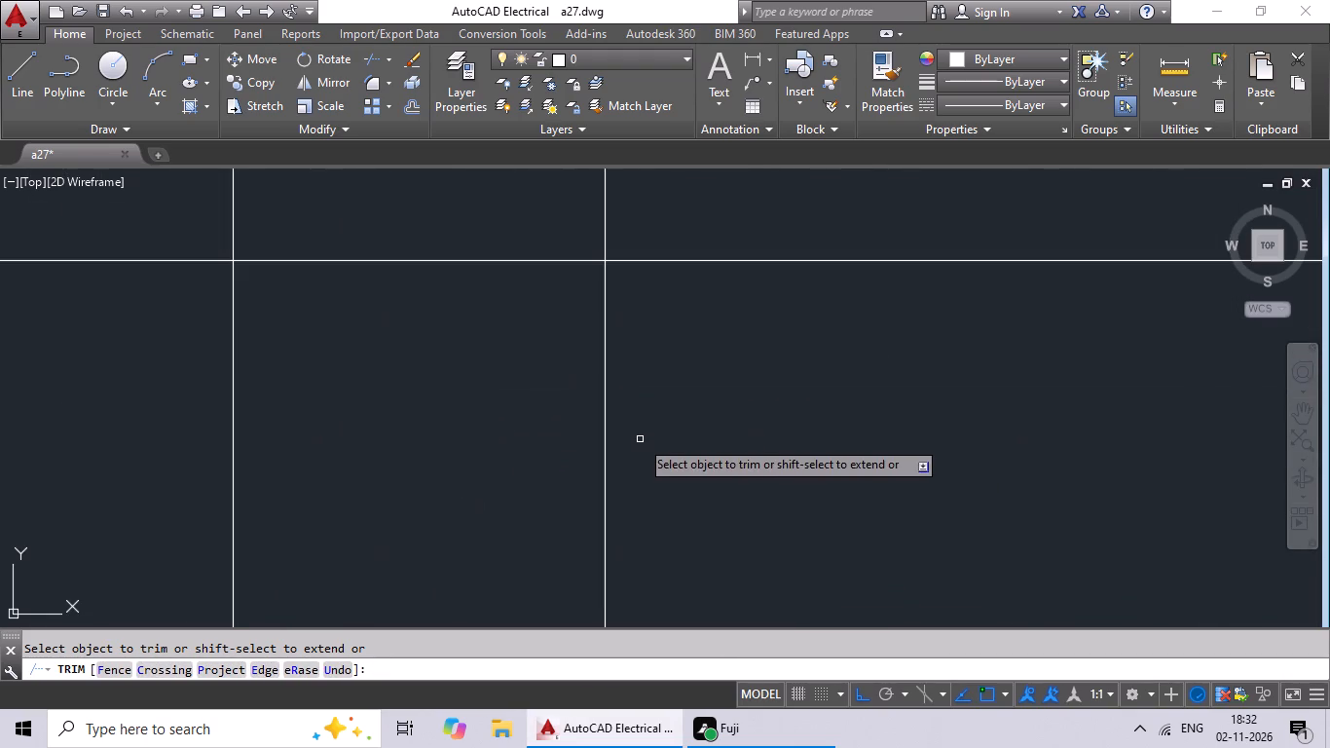
{"action": "scroll", "coordinate": [691, 408], "scroll_direction": "down", "scroll_amount": 2}
{"action": "left_click_drag", "start_coordinate": [720, 405], "coordinate": [547, 446]}
{"action": "left_click_drag", "start_coordinate": [517, 453], "coordinate": [480, 467]}
{"action": "left_click_drag", "start_coordinate": [490, 462], "coordinate": [541, 441]}
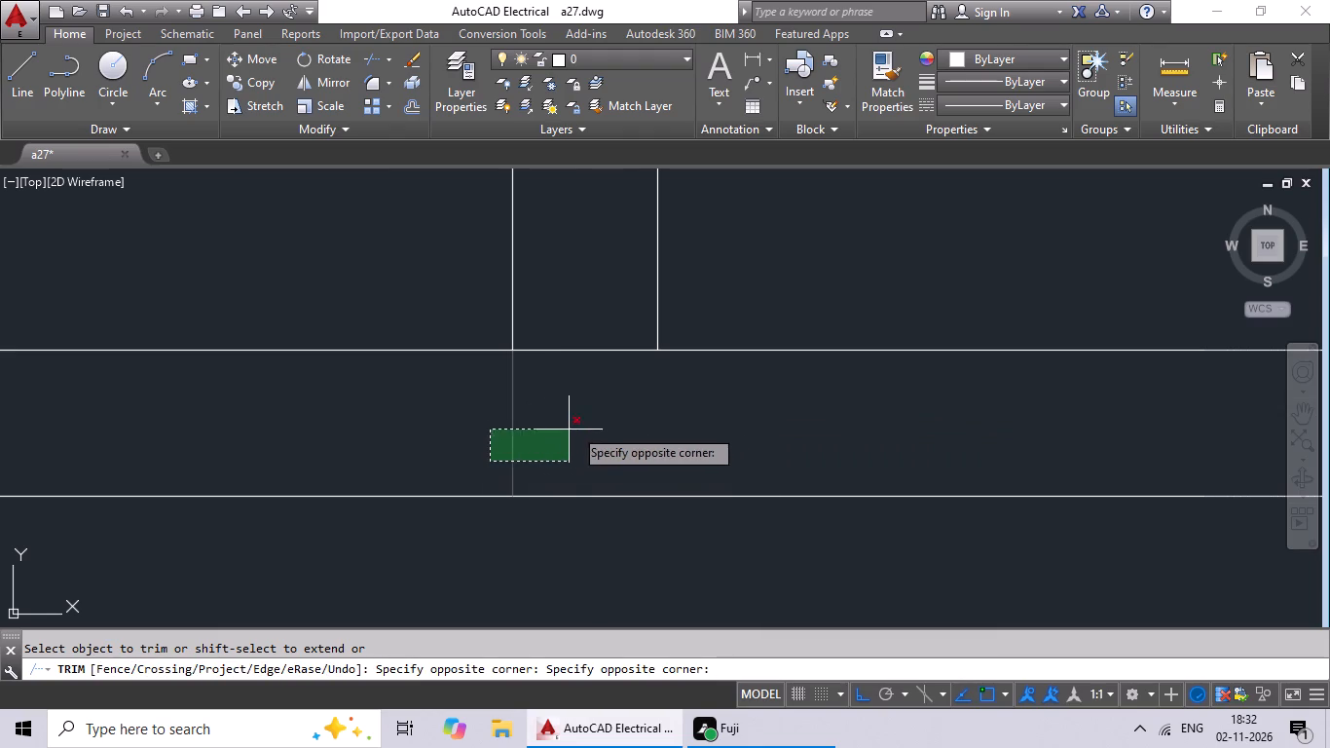
{"action": "left_click", "coordinate": [591, 423]}
{"action": "left_click_drag", "start_coordinate": [582, 339], "coordinate": [563, 434]}
{"action": "left_click", "coordinate": [563, 434]}
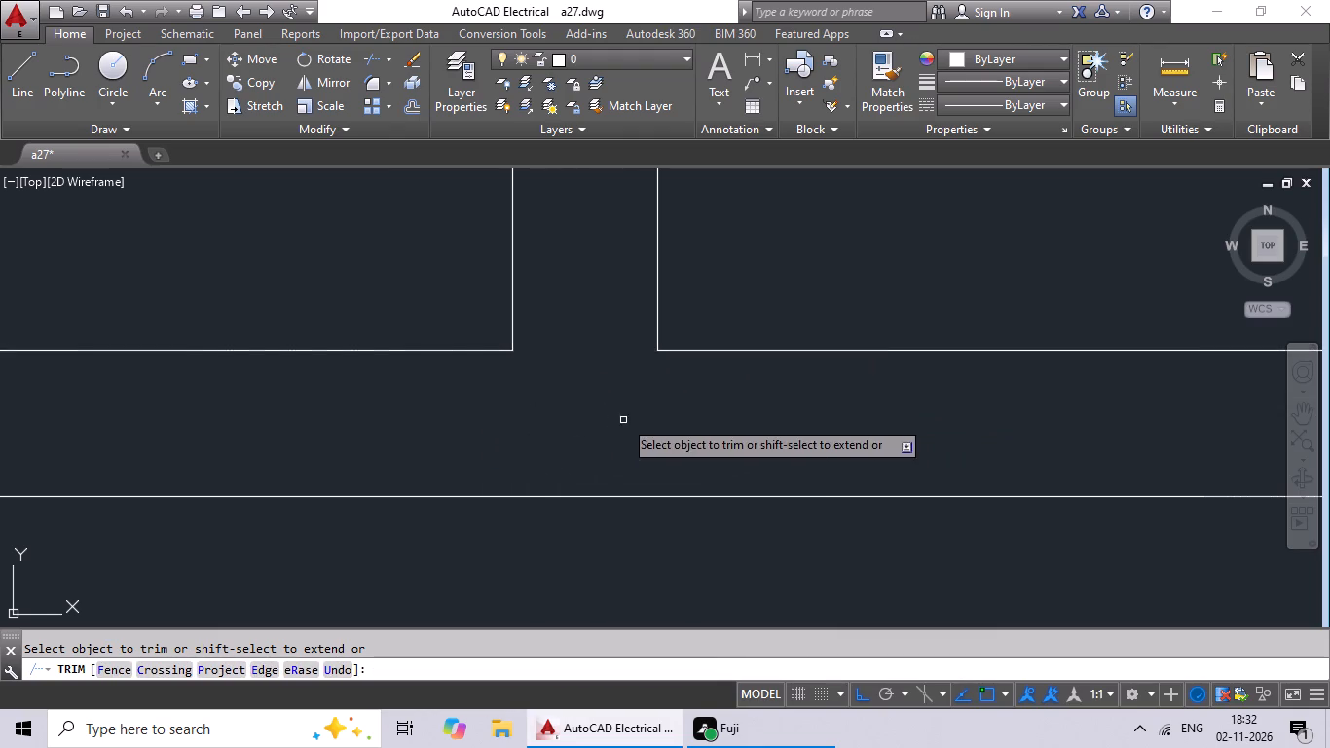
Trim the junction where the small rooms' lower horizontal partition meets the left outer wall.
{"action": "scroll", "coordinate": [626, 420], "scroll_direction": "down", "scroll_amount": 4}
{"action": "scroll", "coordinate": [494, 418], "scroll_direction": "up", "scroll_amount": 4}
{"action": "left_click_drag", "start_coordinate": [633, 423], "coordinate": [550, 463]}
{"action": "left_click", "coordinate": [550, 463]}
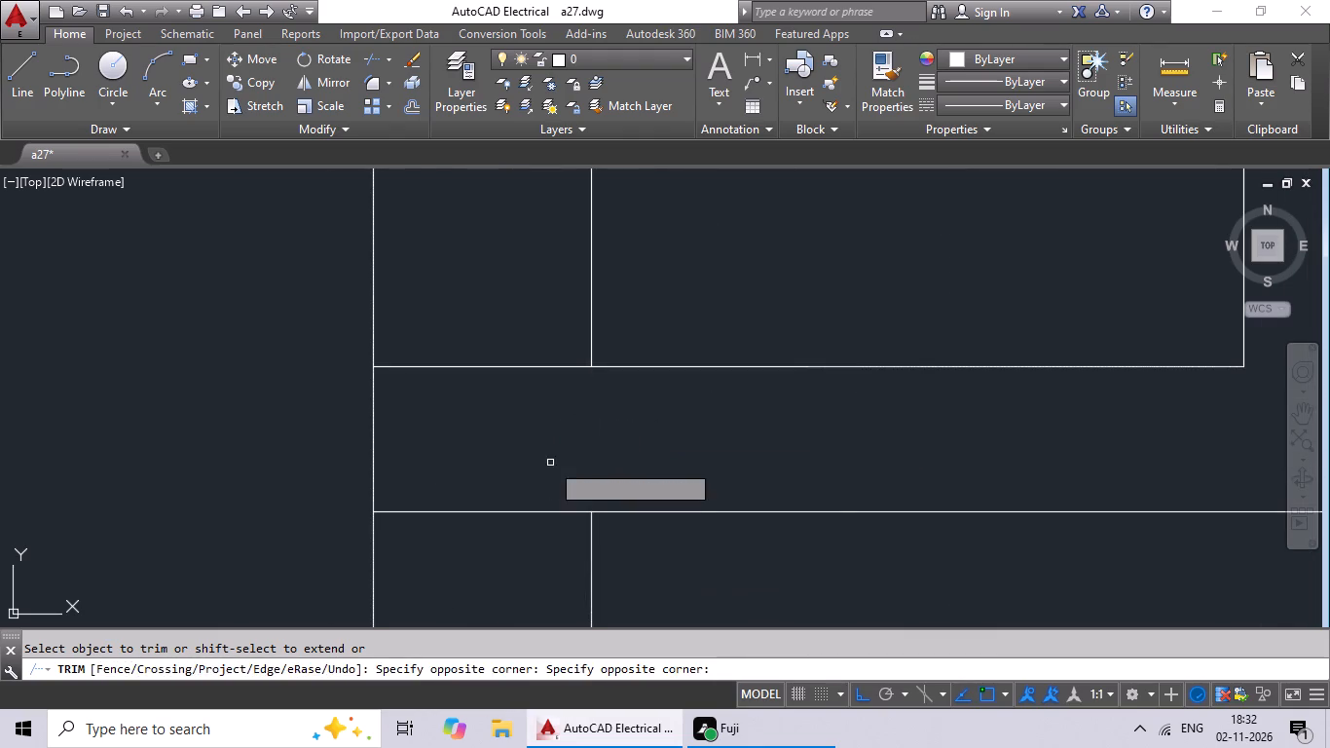
{"action": "left_click_drag", "start_coordinate": [541, 369], "coordinate": [502, 547]}
{"action": "left_click", "coordinate": [517, 485]}
{"action": "left_click_drag", "start_coordinate": [525, 462], "coordinate": [499, 557]}
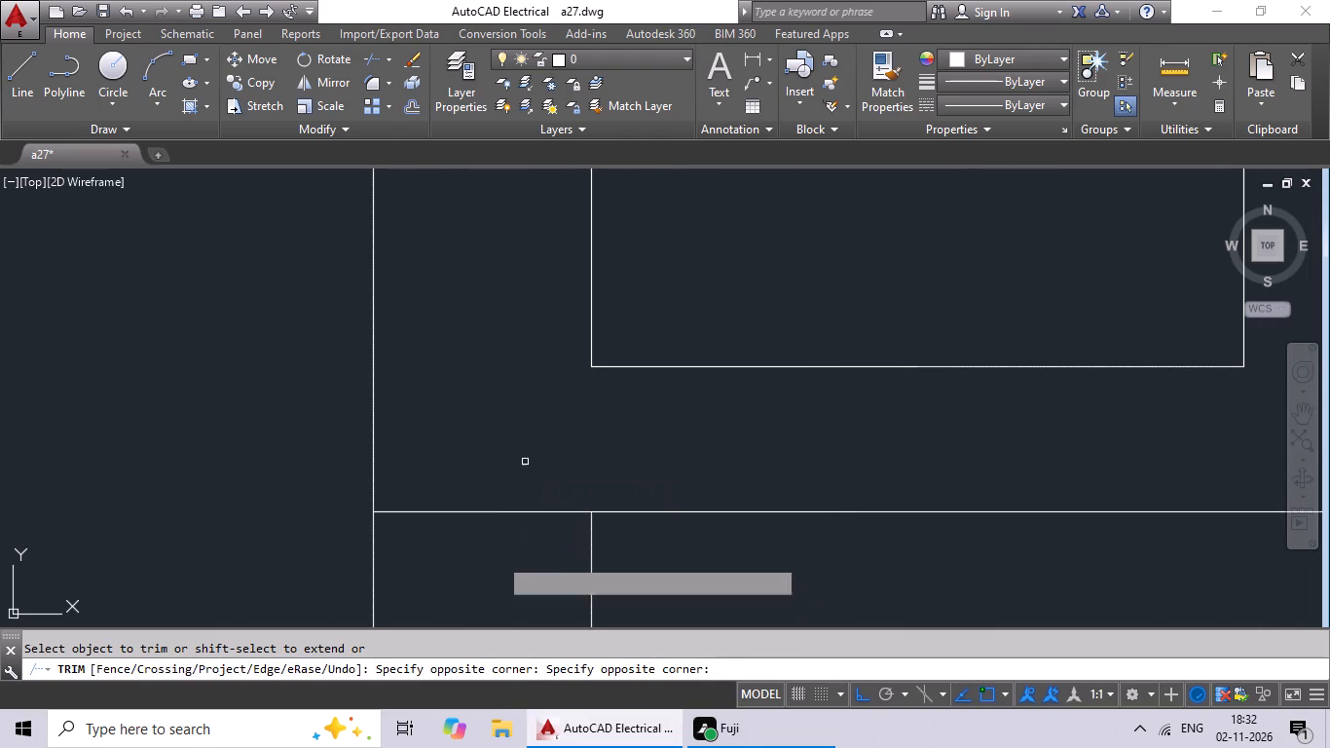
{"action": "left_click_drag", "start_coordinate": [499, 557], "coordinate": [522, 472]}
{"action": "left_click_drag", "start_coordinate": [526, 453], "coordinate": [495, 559]}
{"action": "left_click", "coordinate": [497, 553]}
Trim the junction where the short divider between the small rooms meets their upper horizontal partition.
{"action": "scroll", "coordinate": [710, 502], "scroll_direction": "down", "scroll_amount": 4}
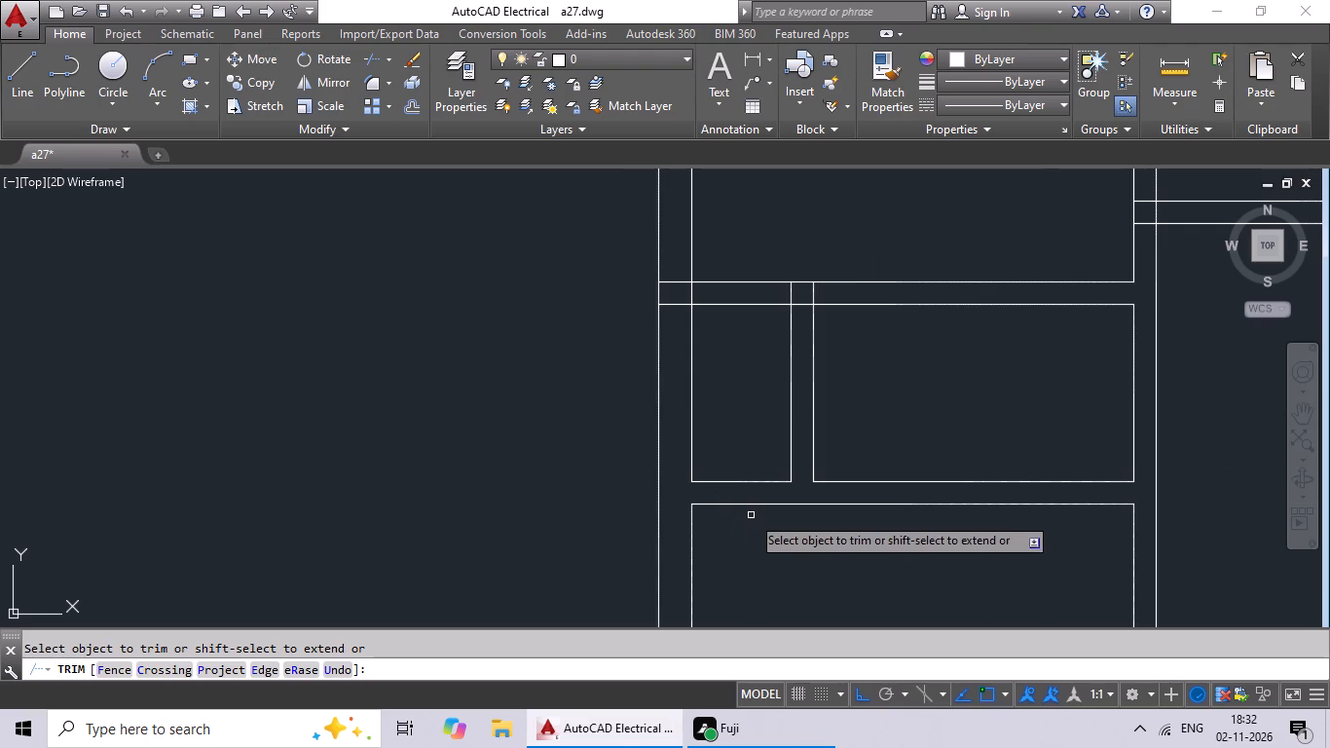
{"action": "middle_click_drag", "start_coordinate": [908, 393], "coordinate": [487, 441]}
{"action": "scroll", "coordinate": [371, 345], "scroll_direction": "up", "scroll_amount": 4}
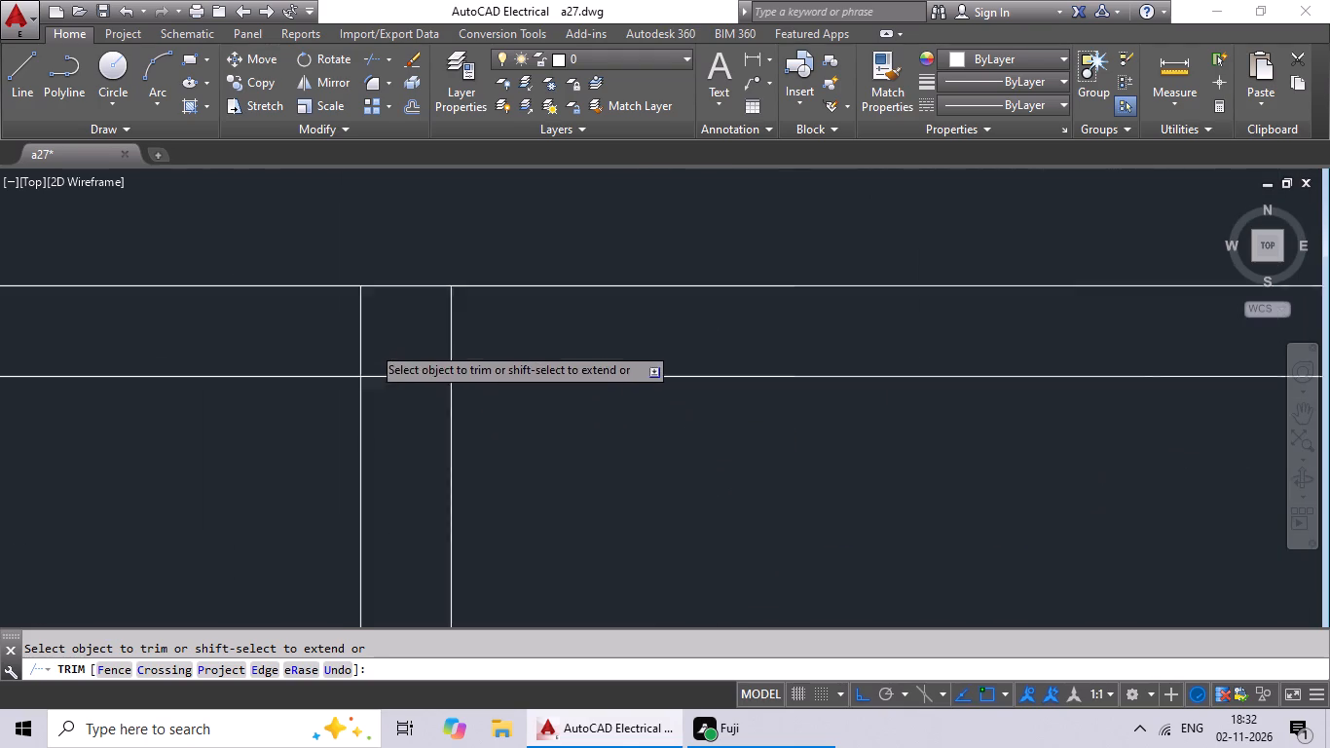
{"action": "scroll", "coordinate": [371, 345], "scroll_direction": "up", "scroll_amount": 1}
{"action": "left_click_drag", "start_coordinate": [679, 315], "coordinate": [236, 385]}
{"action": "left_click_drag", "start_coordinate": [449, 363], "coordinate": [451, 472]}
{"action": "left_click_drag", "start_coordinate": [451, 472], "coordinate": [465, 473]}
Trim the junction where the small rooms' upper horizontal partition meets the left outer wall.
{"action": "scroll", "coordinate": [536, 447], "scroll_direction": "down", "scroll_amount": 3}
{"action": "middle_click_drag", "start_coordinate": [304, 453], "coordinate": [558, 445]}
{"action": "scroll", "coordinate": [502, 409], "scroll_direction": "up", "scroll_amount": 4}
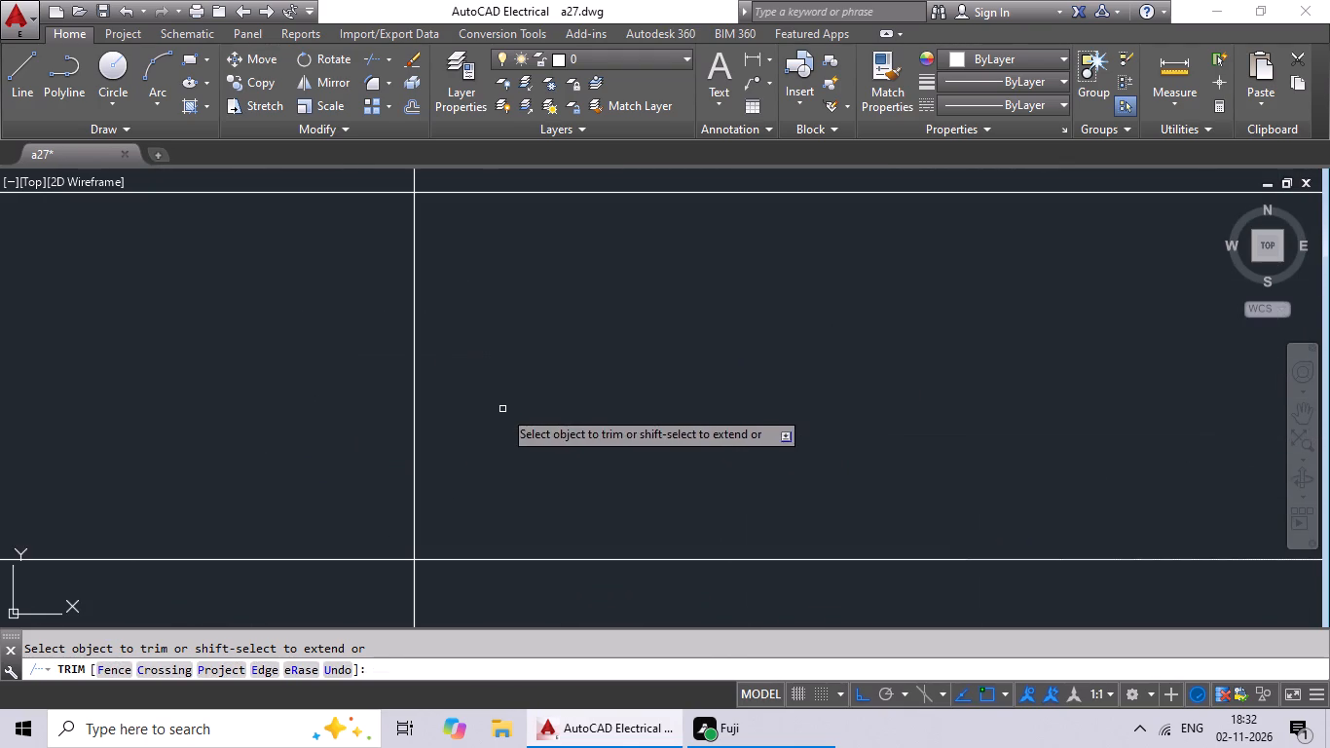
{"action": "scroll", "coordinate": [533, 361], "scroll_direction": "down", "scroll_amount": 2}
{"action": "left_click_drag", "start_coordinate": [557, 355], "coordinate": [462, 412]}
{"action": "left_click", "coordinate": [462, 412]}
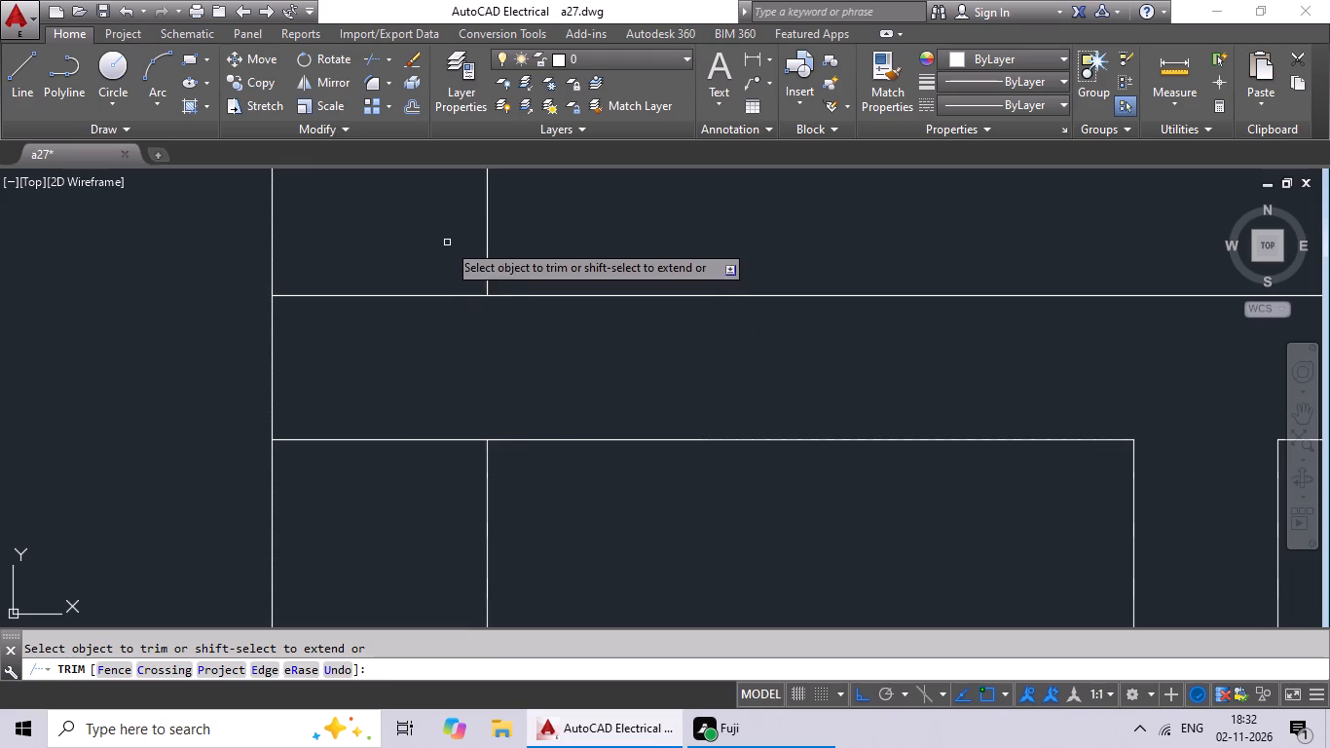
{"action": "left_click_drag", "start_coordinate": [445, 250], "coordinate": [402, 437]}
{"action": "left_click", "coordinate": [403, 436]}
{"action": "scroll", "coordinate": [449, 404], "scroll_direction": "down", "scroll_amount": 3}
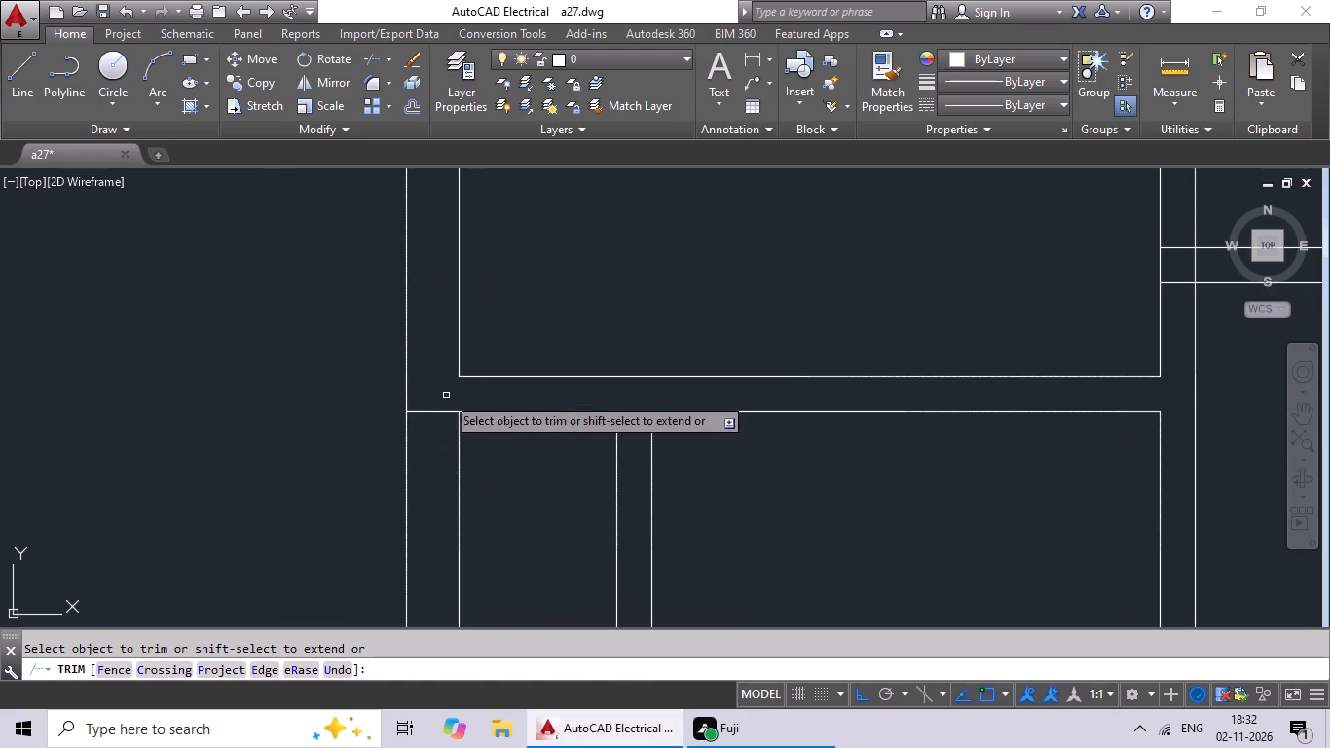
{"action": "left_click_drag", "start_coordinate": [446, 389], "coordinate": [419, 472]}
{"action": "left_click", "coordinate": [420, 467]}
Trim the left end of the left-hand short horizontal partition where it meets the leftmost vertical partition.
{"action": "scroll", "coordinate": [519, 423], "scroll_direction": "down", "scroll_amount": 4}
{"action": "middle_click_drag", "start_coordinate": [606, 447], "coordinate": [453, 481]}
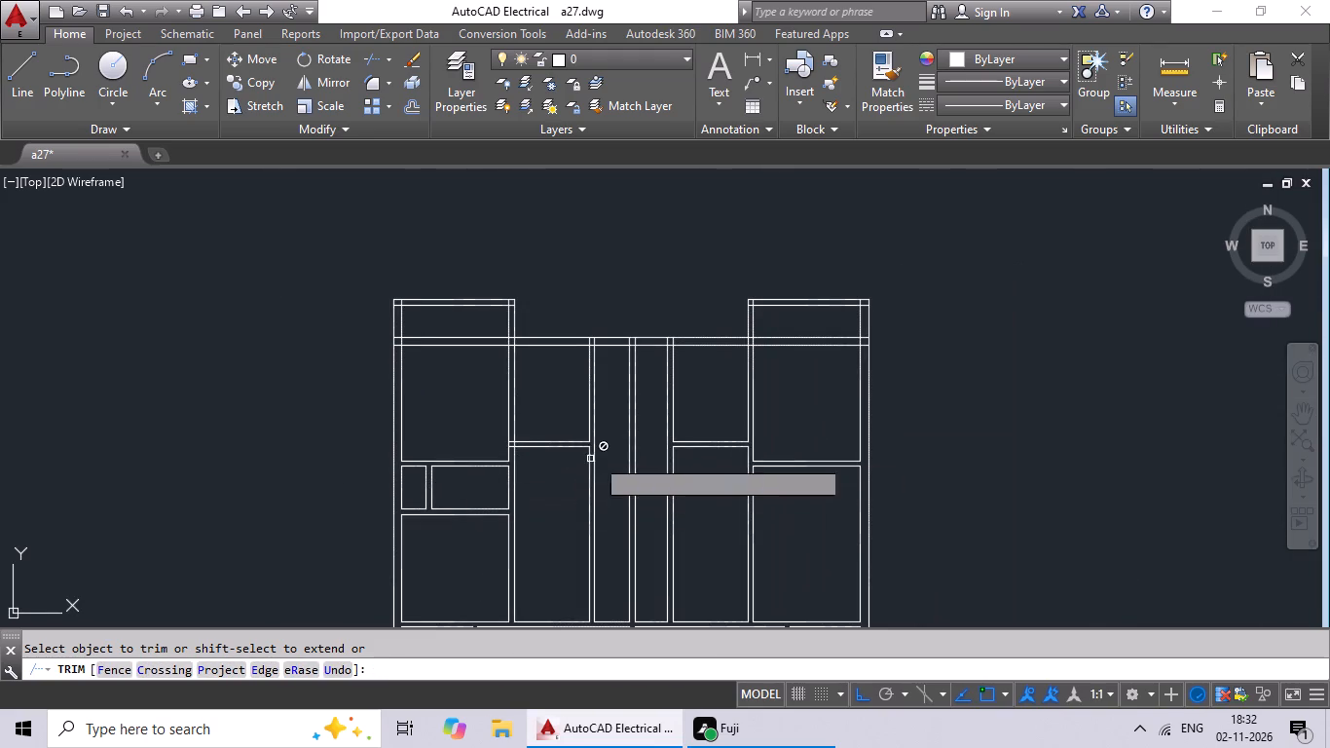
{"action": "scroll", "coordinate": [507, 441], "scroll_direction": "up", "scroll_amount": 6}
{"action": "middle_click", "coordinate": [553, 505]}
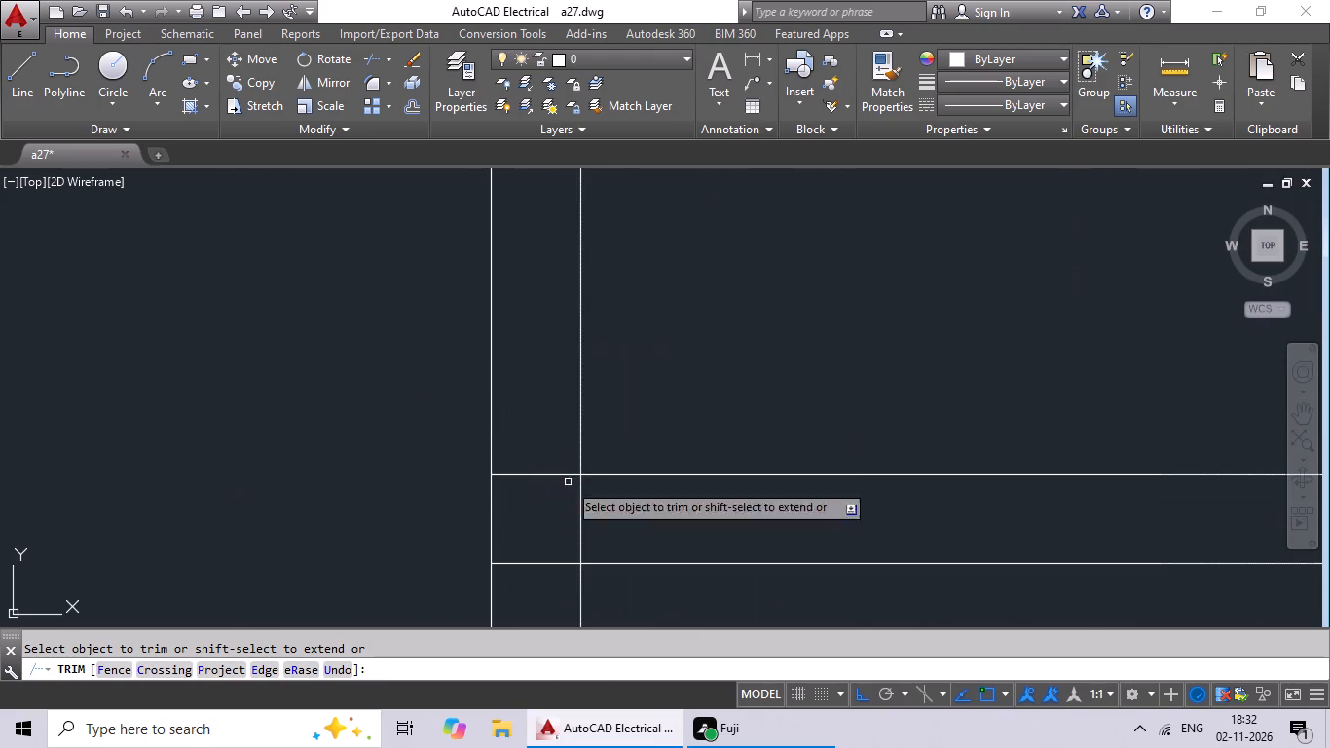
{"action": "scroll", "coordinate": [670, 417], "scroll_direction": "down", "scroll_amount": 1}
{"action": "middle_click_drag", "start_coordinate": [670, 416], "coordinate": [666, 322]}
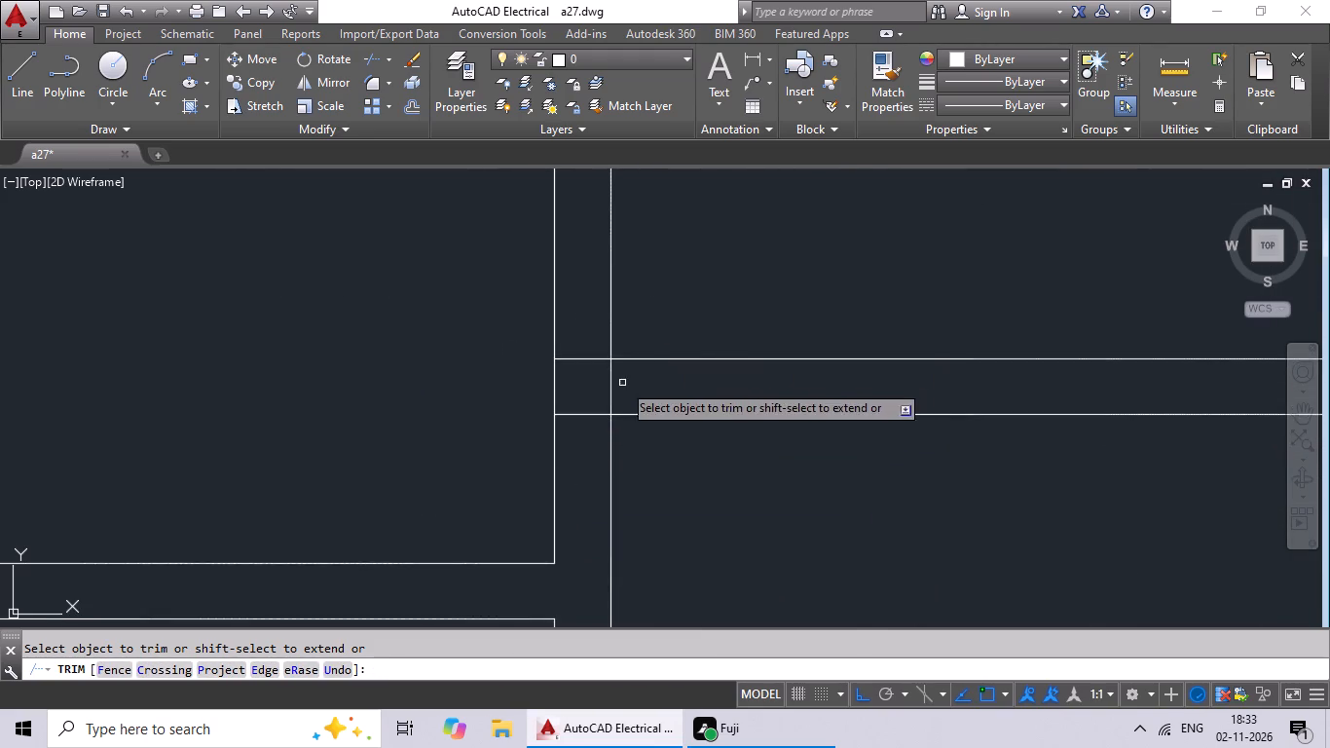
{"action": "scroll", "coordinate": [600, 393], "scroll_direction": "up", "scroll_amount": 2}
{"action": "left_click_drag", "start_coordinate": [701, 362], "coordinate": [535, 423]}
{"action": "left_click_drag", "start_coordinate": [533, 424], "coordinate": [539, 405]}
{"action": "left_click_drag", "start_coordinate": [544, 290], "coordinate": [490, 522]}
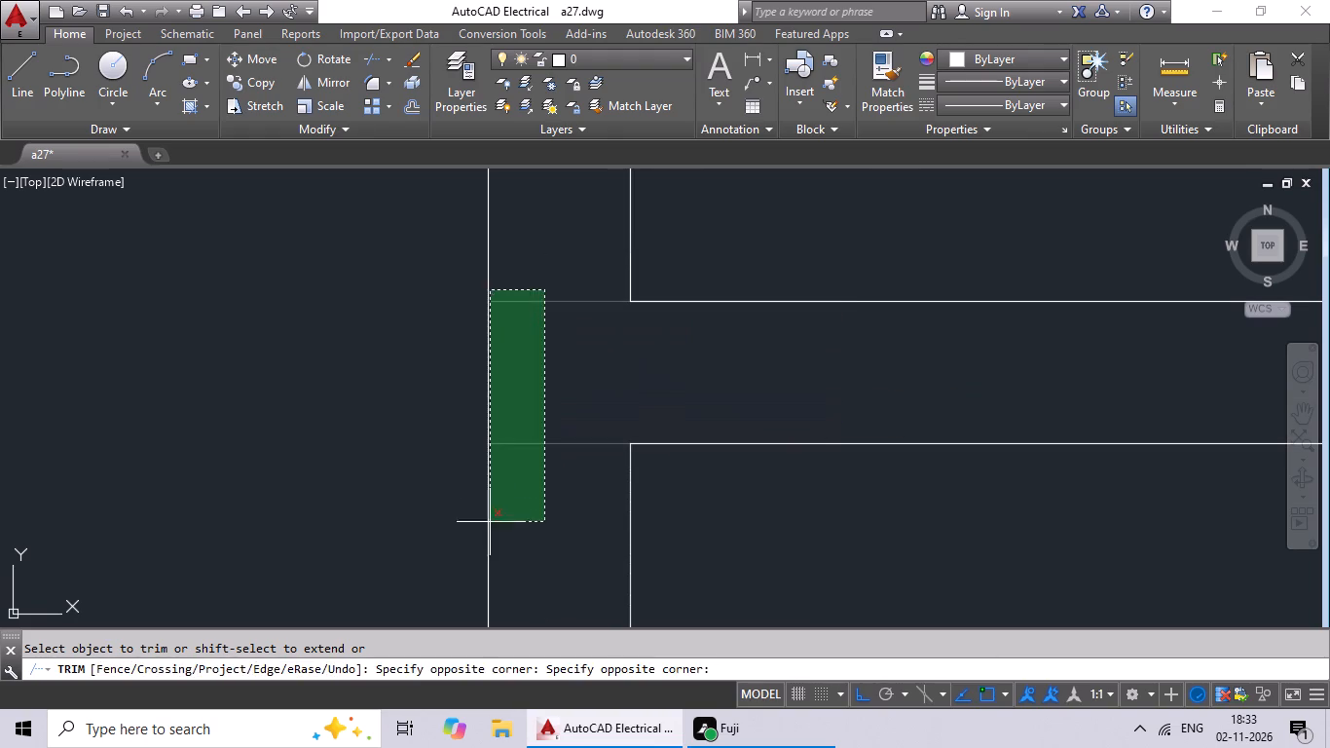
{"action": "left_click_drag", "start_coordinate": [490, 522], "coordinate": [496, 506]}
{"action": "left_click_drag", "start_coordinate": [498, 504], "coordinate": [511, 495]}
Trim the junction where the long upper horizontal wall meets the right outer wall.
{"action": "scroll", "coordinate": [559, 474], "scroll_direction": "down", "scroll_amount": 7}
{"action": "middle_click_drag", "start_coordinate": [619, 512], "coordinate": [425, 478]}
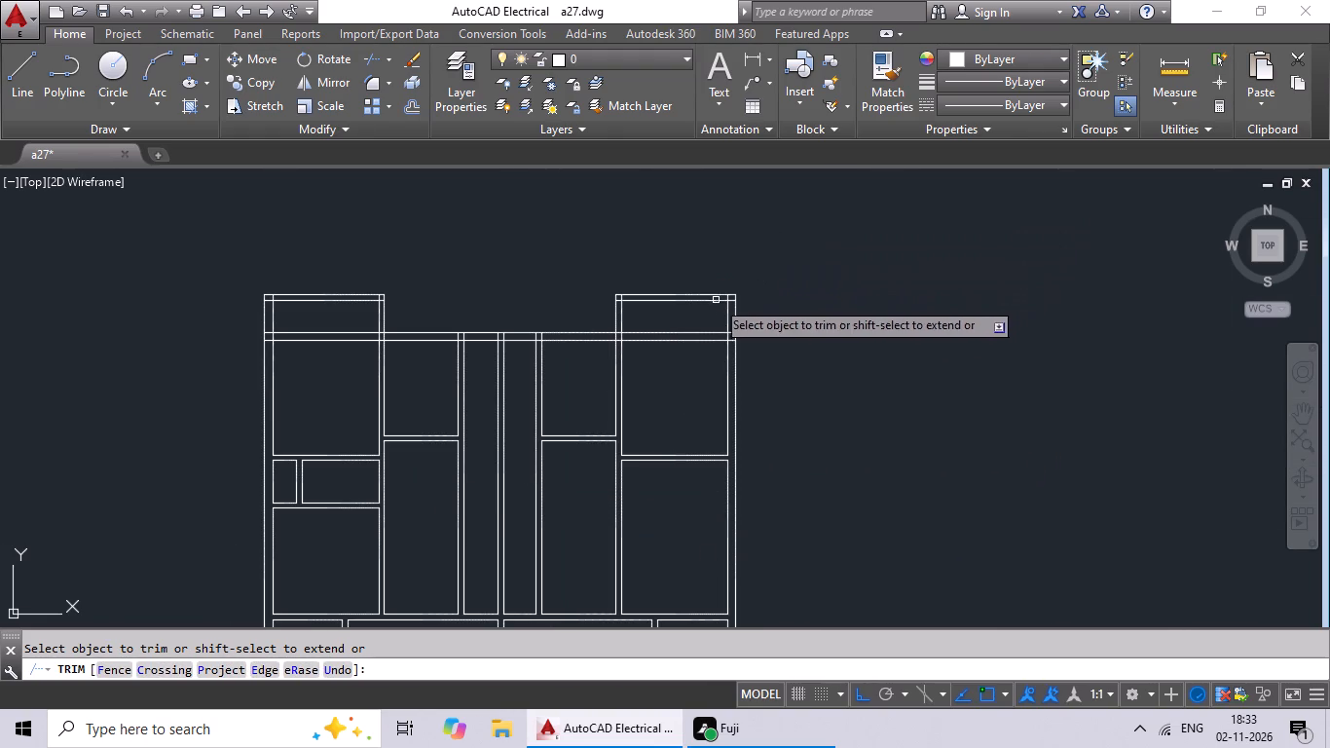
{"action": "scroll", "coordinate": [680, 331], "scroll_direction": "down", "scroll_amount": 2}
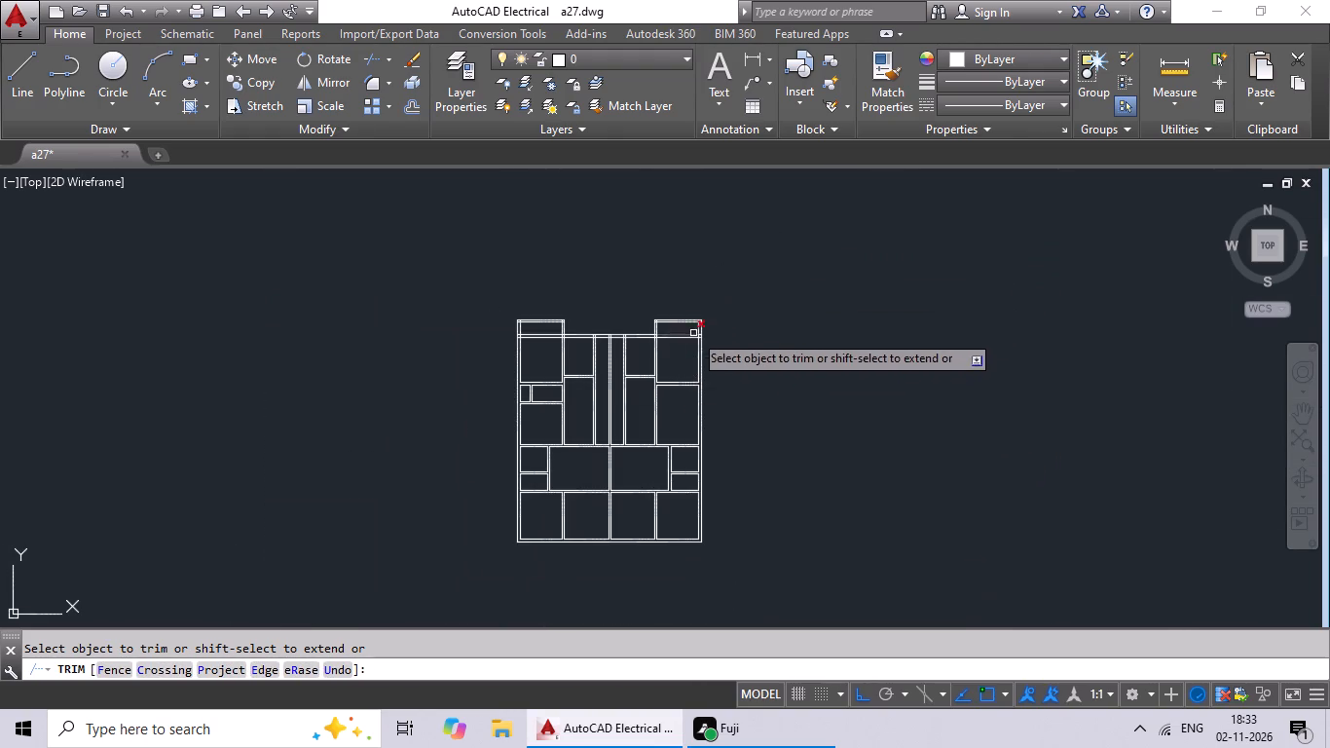
{"action": "scroll", "coordinate": [693, 333], "scroll_direction": "up", "scroll_amount": 5}
{"action": "scroll", "coordinate": [772, 376], "scroll_direction": "up", "scroll_amount": 3}
{"action": "left_click_drag", "start_coordinate": [764, 256], "coordinate": [765, 441]}
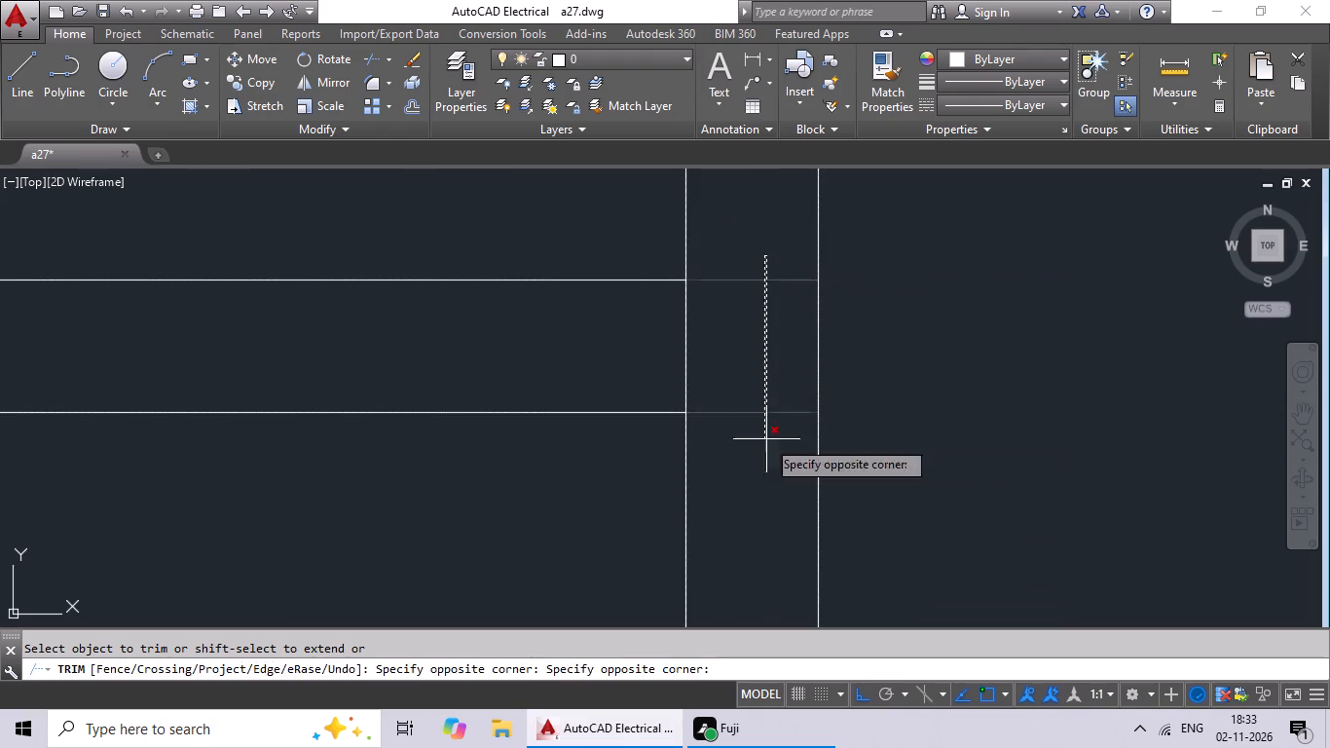
{"action": "left_click", "coordinate": [766, 439]}
{"action": "left_click_drag", "start_coordinate": [789, 330], "coordinate": [620, 367]}
{"action": "left_click_drag", "start_coordinate": [620, 367], "coordinate": [664, 367]}
Trim the crossing of the long upper horizontal wall and the rightmost vertical partition.
{"action": "scroll", "coordinate": [794, 363], "scroll_direction": "down", "scroll_amount": 4}
{"action": "scroll", "coordinate": [499, 364], "scroll_direction": "up", "scroll_amount": 4}
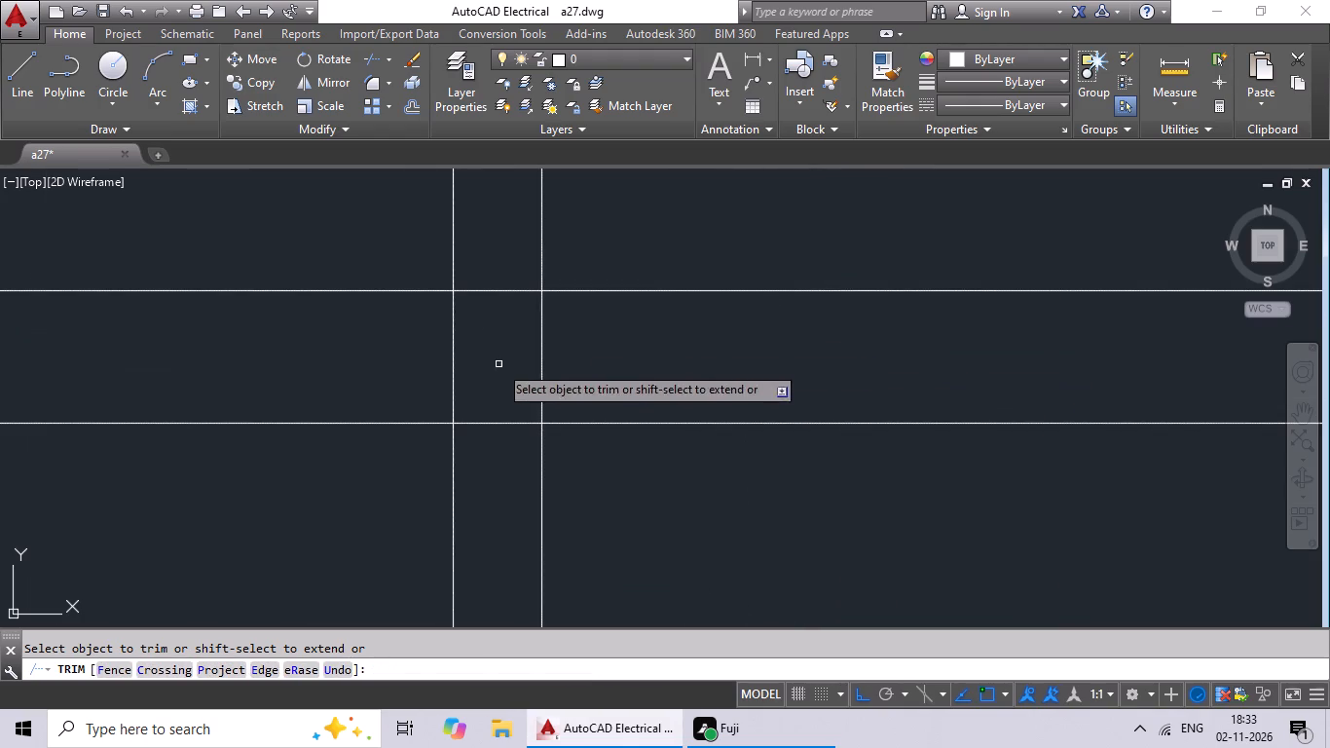
{"action": "left_click_drag", "start_coordinate": [699, 317], "coordinate": [445, 367]}
{"action": "left_click", "coordinate": [445, 367]}
{"action": "left_click_drag", "start_coordinate": [527, 276], "coordinate": [499, 434]}
{"action": "left_click", "coordinate": [499, 434]}
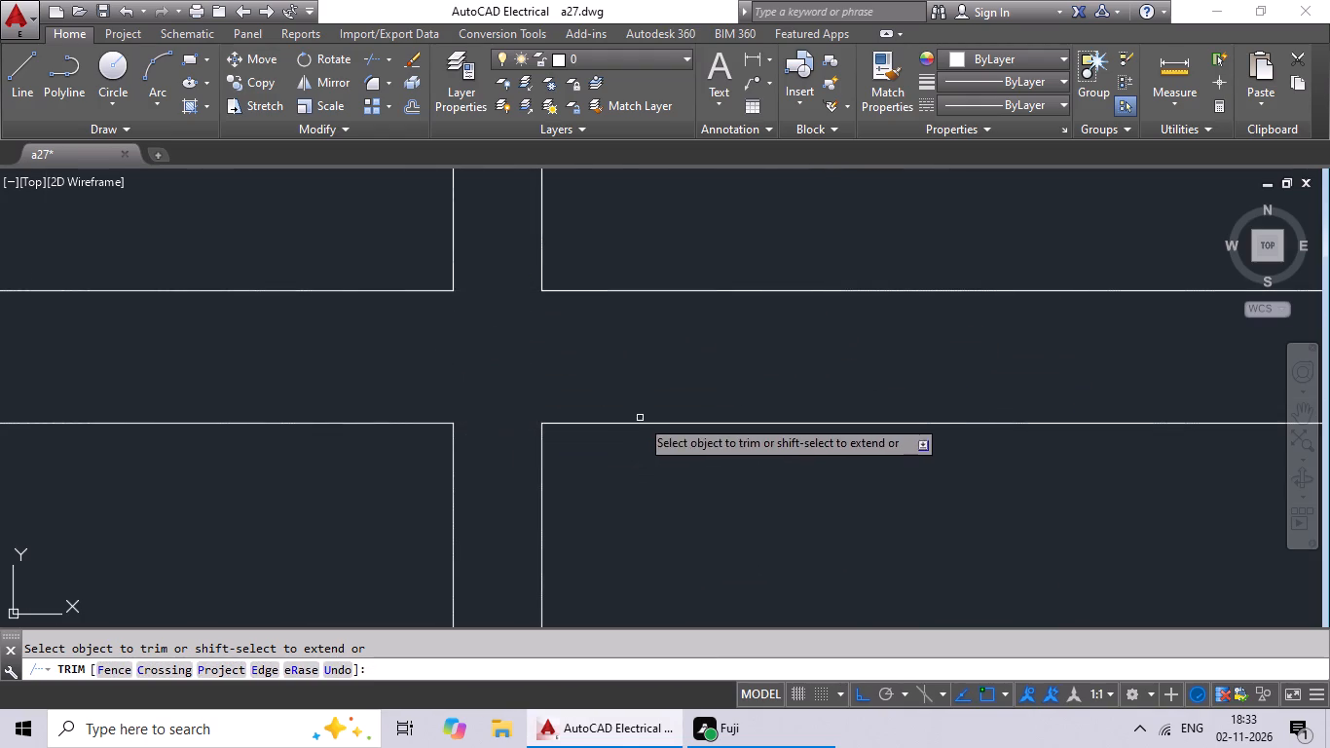
Trim the overlapping inner wall lines at the outer top-right corner of the upper-right projecting room.
{"action": "scroll", "coordinate": [642, 424], "scroll_direction": "down", "scroll_amount": 3}
{"action": "middle_click_drag", "start_coordinate": [716, 439], "coordinate": [487, 543]}
{"action": "scroll", "coordinate": [837, 366], "scroll_direction": "up", "scroll_amount": 4}
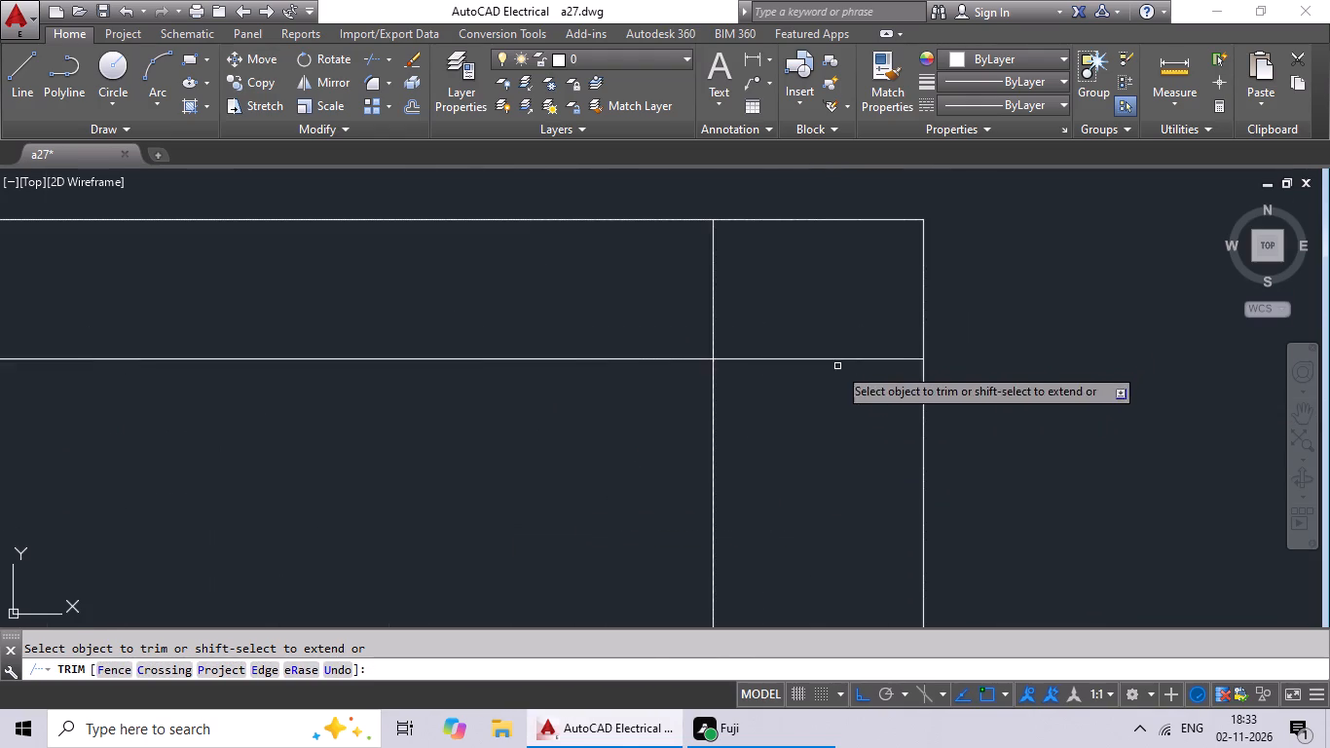
{"action": "left_click_drag", "start_coordinate": [834, 324], "coordinate": [810, 389]}
{"action": "left_click", "coordinate": [809, 390]}
{"action": "left_click_drag", "start_coordinate": [809, 311], "coordinate": [615, 320]}
{"action": "left_click_drag", "start_coordinate": [615, 320], "coordinate": [634, 317]}
Trim the overlapping inner wall lines at the top-left corner of the upper-right projecting room.
{"action": "scroll", "coordinate": [827, 301], "scroll_direction": "down", "scroll_amount": 4}
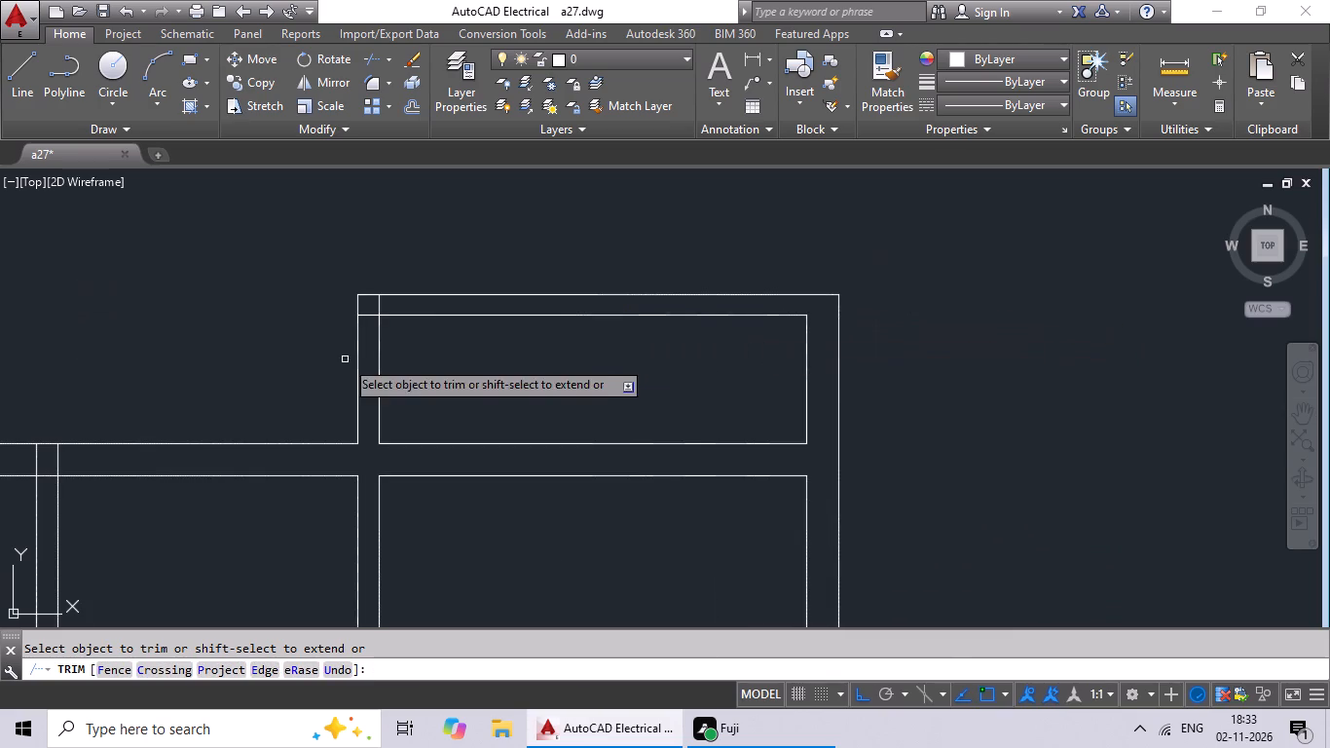
{"action": "scroll", "coordinate": [382, 301], "scroll_direction": "up", "scroll_amount": 5}
{"action": "left_click_drag", "start_coordinate": [471, 282], "coordinate": [243, 347]}
{"action": "left_click", "coordinate": [243, 348]}
{"action": "left_click_drag", "start_coordinate": [244, 343], "coordinate": [170, 554]}
{"action": "left_click_drag", "start_coordinate": [171, 548], "coordinate": [264, 508]}
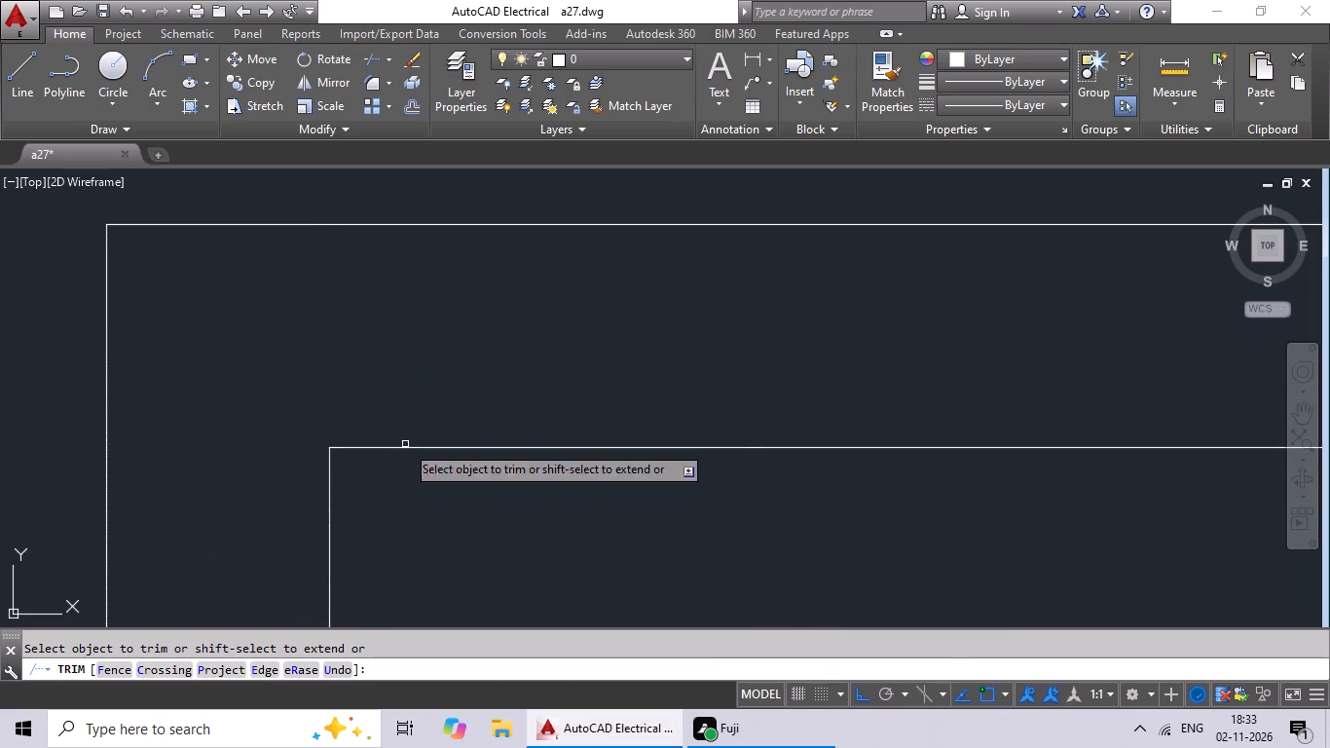
Trim the junction where the vertical partition just right of the central one meets the long upper horizontal wall.
{"action": "scroll", "coordinate": [467, 401], "scroll_direction": "down", "scroll_amount": 5}
{"action": "middle_click_drag", "start_coordinate": [473, 474], "coordinate": [547, 260]}
{"action": "middle_click_drag", "start_coordinate": [194, 459], "coordinate": [631, 444]}
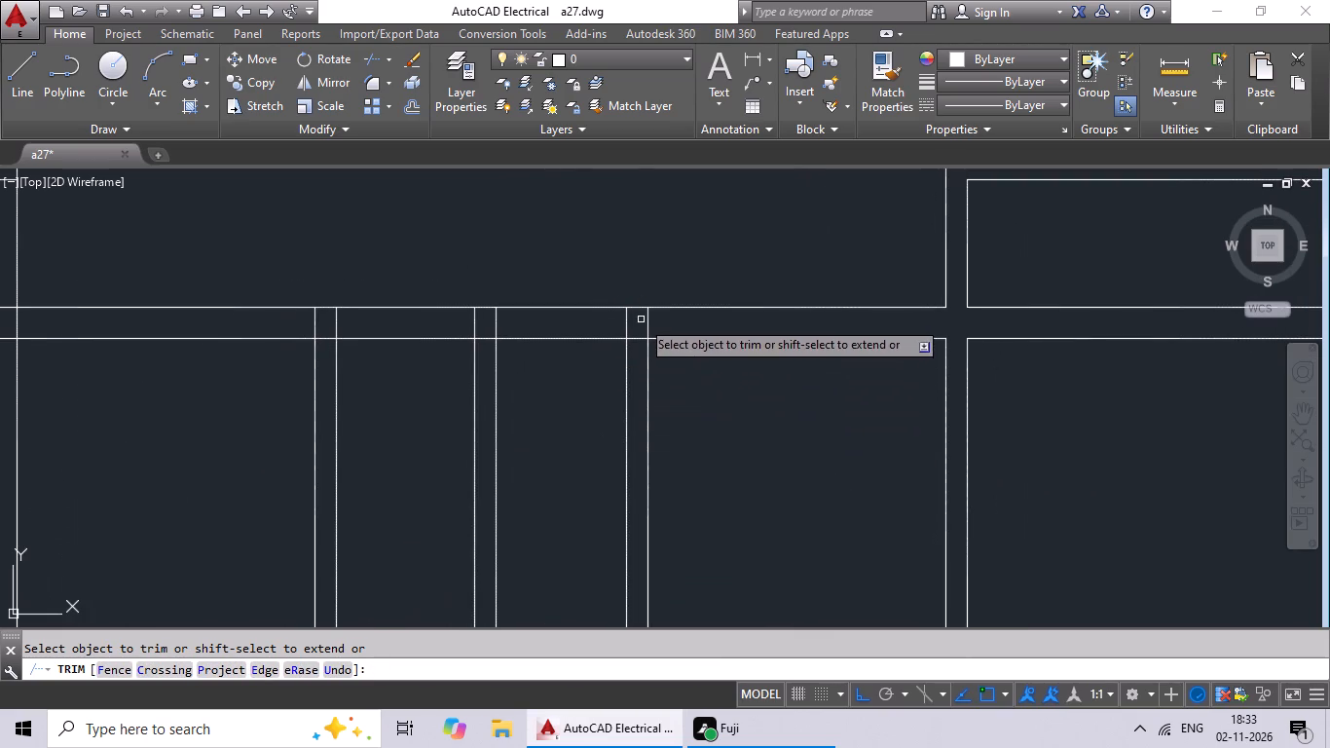
{"action": "scroll", "coordinate": [641, 319], "scroll_direction": "down", "scroll_amount": 3}
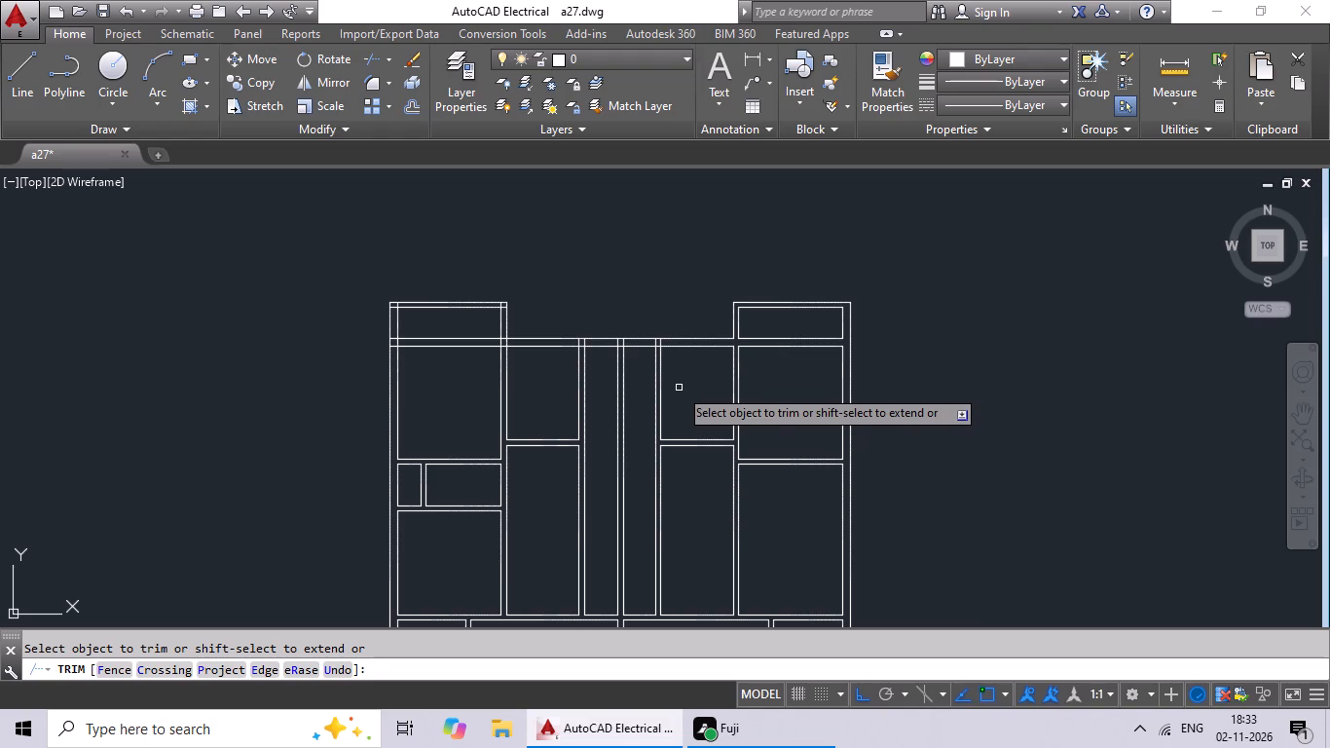
{"action": "middle_click_drag", "start_coordinate": [663, 374], "coordinate": [641, 429]}
{"action": "scroll", "coordinate": [640, 389], "scroll_direction": "up", "scroll_amount": 5}
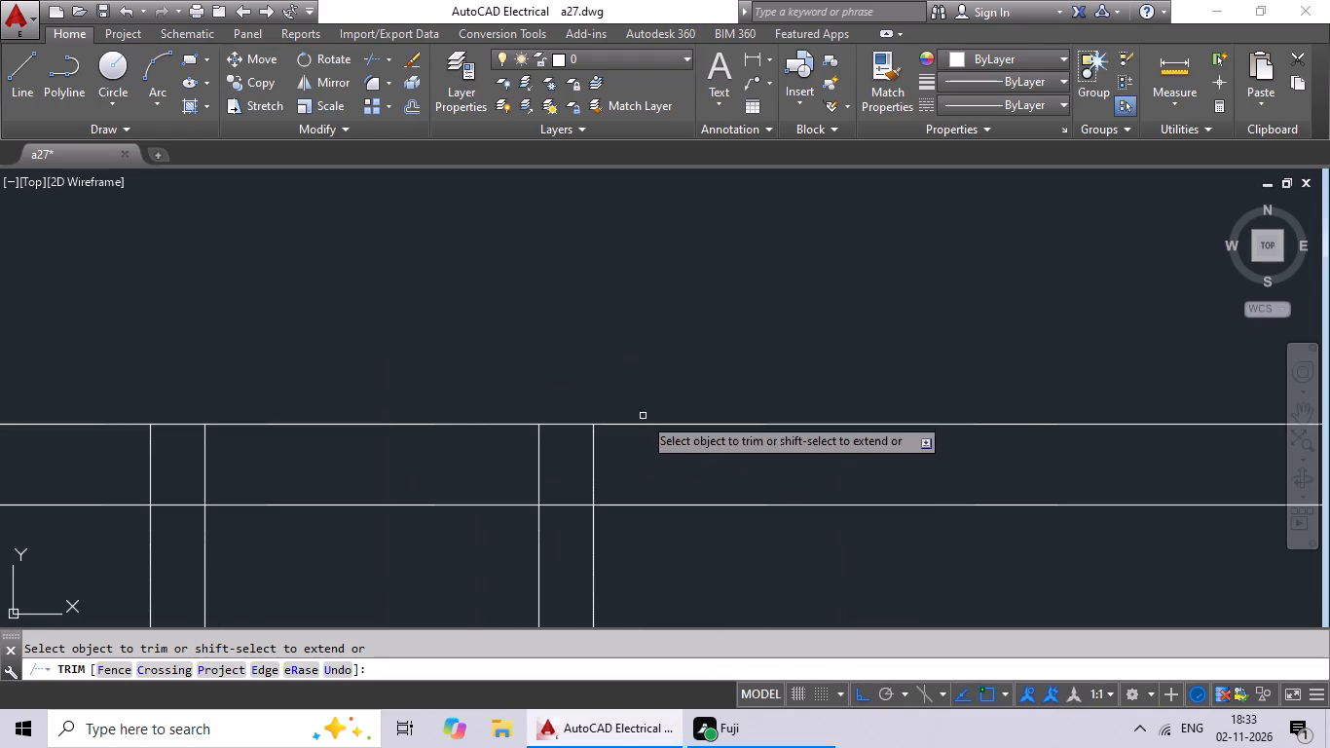
{"action": "scroll", "coordinate": [584, 453], "scroll_direction": "up", "scroll_amount": 2}
{"action": "middle_click_drag", "start_coordinate": [653, 446], "coordinate": [680, 359]}
{"action": "left_click_drag", "start_coordinate": [701, 365], "coordinate": [425, 436]}
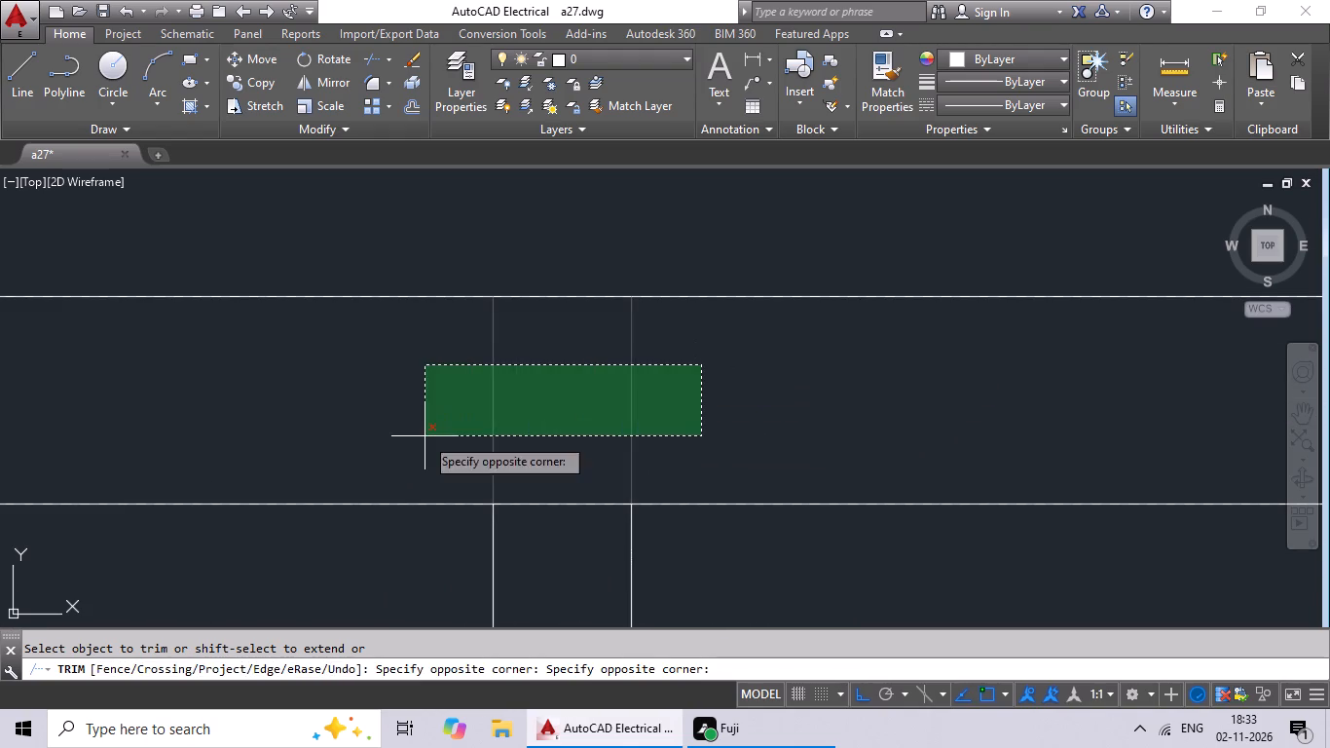
{"action": "left_click_drag", "start_coordinate": [425, 436], "coordinate": [434, 437]}
{"action": "left_click_drag", "start_coordinate": [579, 430], "coordinate": [556, 548]}
{"action": "left_click_drag", "start_coordinate": [556, 548], "coordinate": [570, 540]}
Trim the junction where the vertical partition just left of the central one meets the long upper horizontal wall.
{"action": "scroll", "coordinate": [638, 493], "scroll_direction": "down", "scroll_amount": 4}
{"action": "middle_click", "coordinate": [515, 564]}
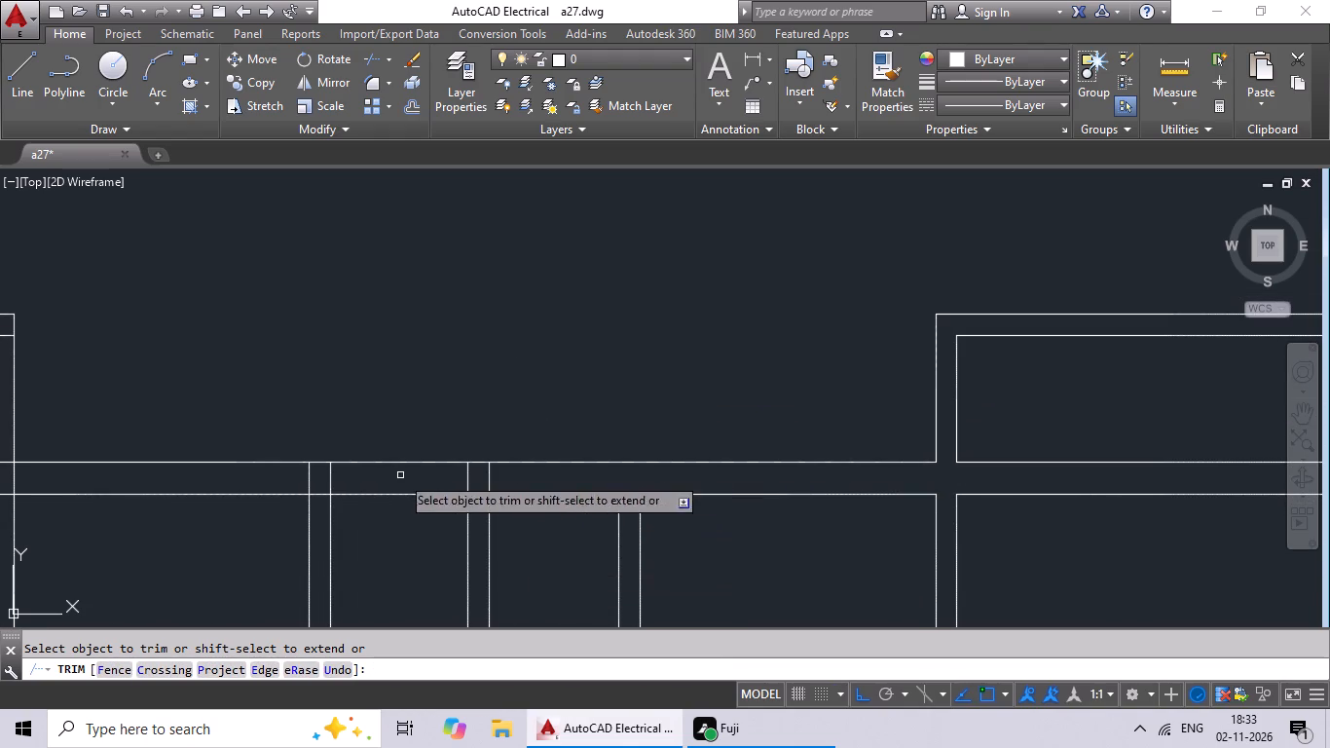
{"action": "middle_click_drag", "start_coordinate": [400, 475], "coordinate": [573, 425]}
{"action": "scroll", "coordinate": [500, 451], "scroll_direction": "up", "scroll_amount": 3}
{"action": "left_click_drag", "start_coordinate": [574, 355], "coordinate": [359, 388]}
{"action": "left_click", "coordinate": [359, 388]}
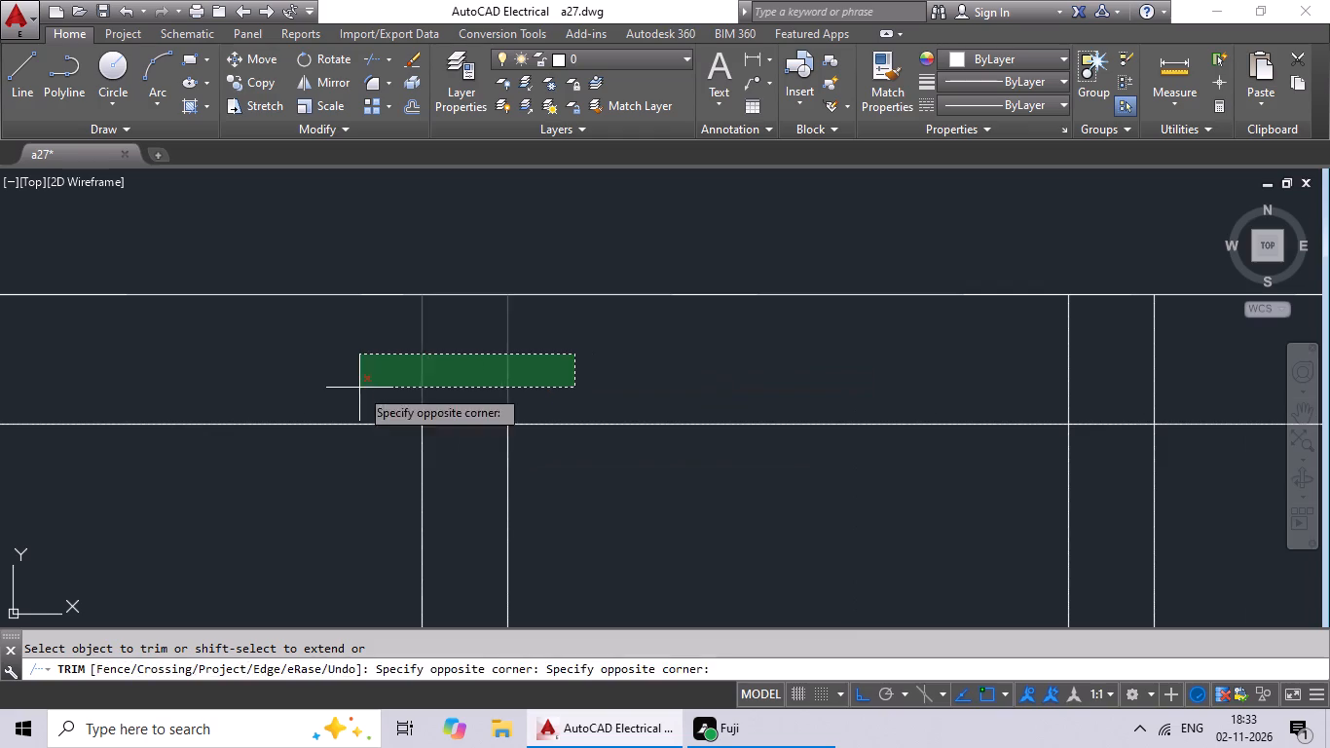
{"action": "left_click_drag", "start_coordinate": [409, 384], "coordinate": [434, 428]}
{"action": "left_click", "coordinate": [464, 369]}
{"action": "scroll", "coordinate": [479, 377], "scroll_direction": "down", "scroll_amount": 3}
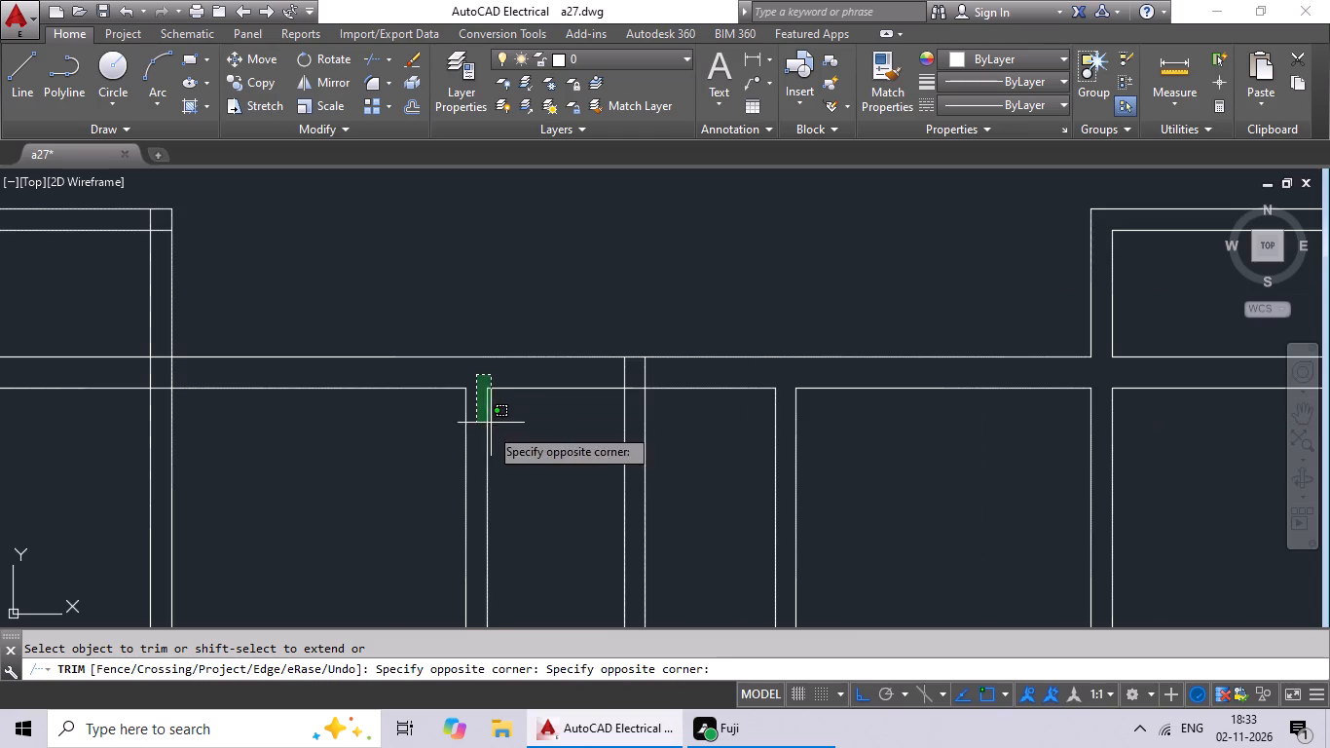
{"action": "left_click", "coordinate": [480, 390]}
Trim the crossing of the long upper horizontal wall and the leftmost vertical partition.
{"action": "middle_click_drag", "start_coordinate": [274, 504], "coordinate": [797, 462]}
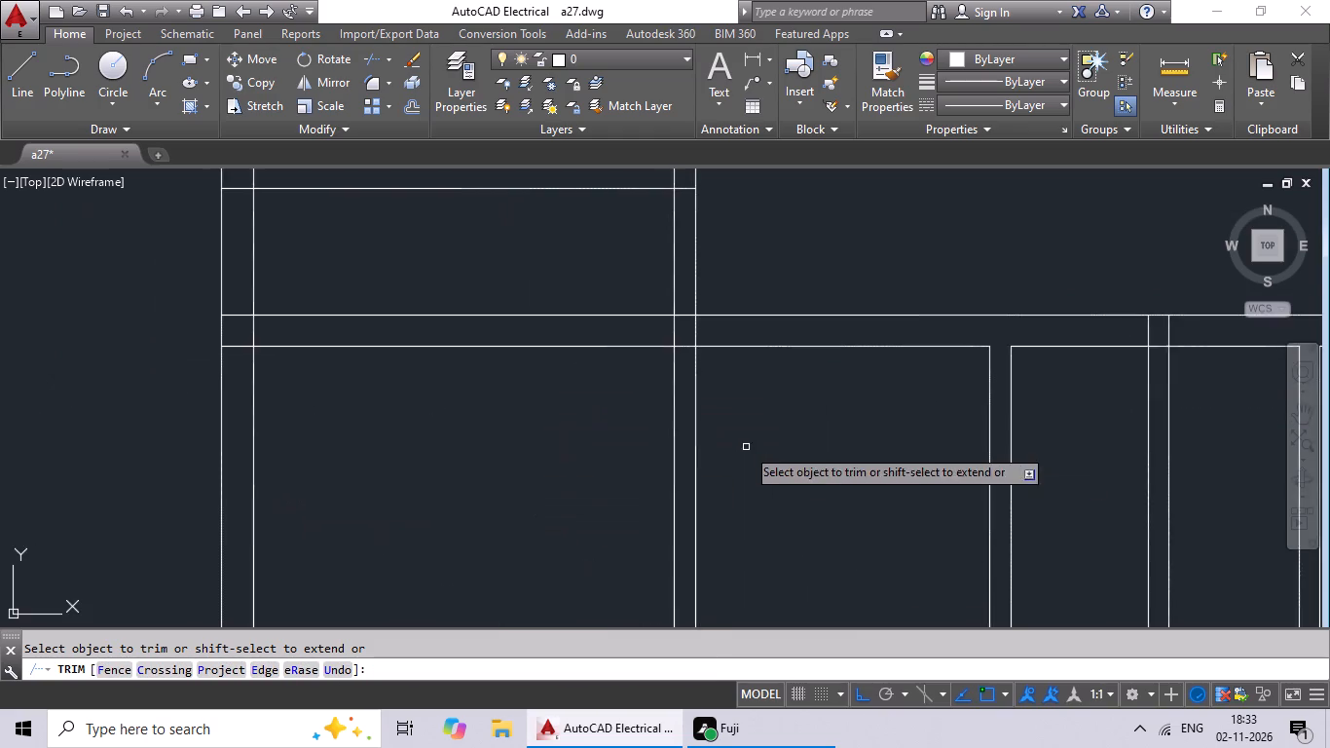
{"action": "scroll", "coordinate": [746, 447], "scroll_direction": "down", "scroll_amount": 3}
{"action": "middle_click_drag", "start_coordinate": [747, 467], "coordinate": [715, 363]}
{"action": "middle_click", "coordinate": [673, 468]}
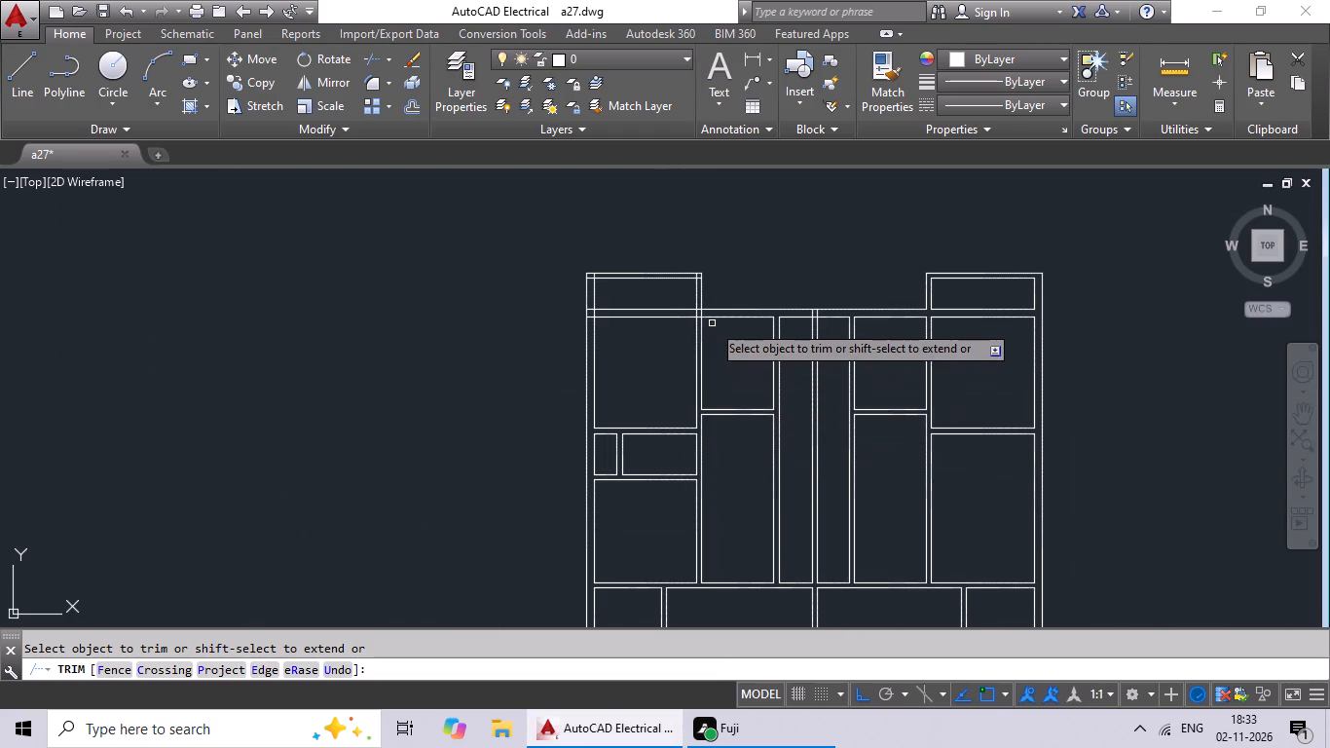
{"action": "scroll", "coordinate": [696, 314], "scroll_direction": "up", "scroll_amount": 8}
{"action": "scroll", "coordinate": [820, 314], "scroll_direction": "down", "scroll_amount": 2}
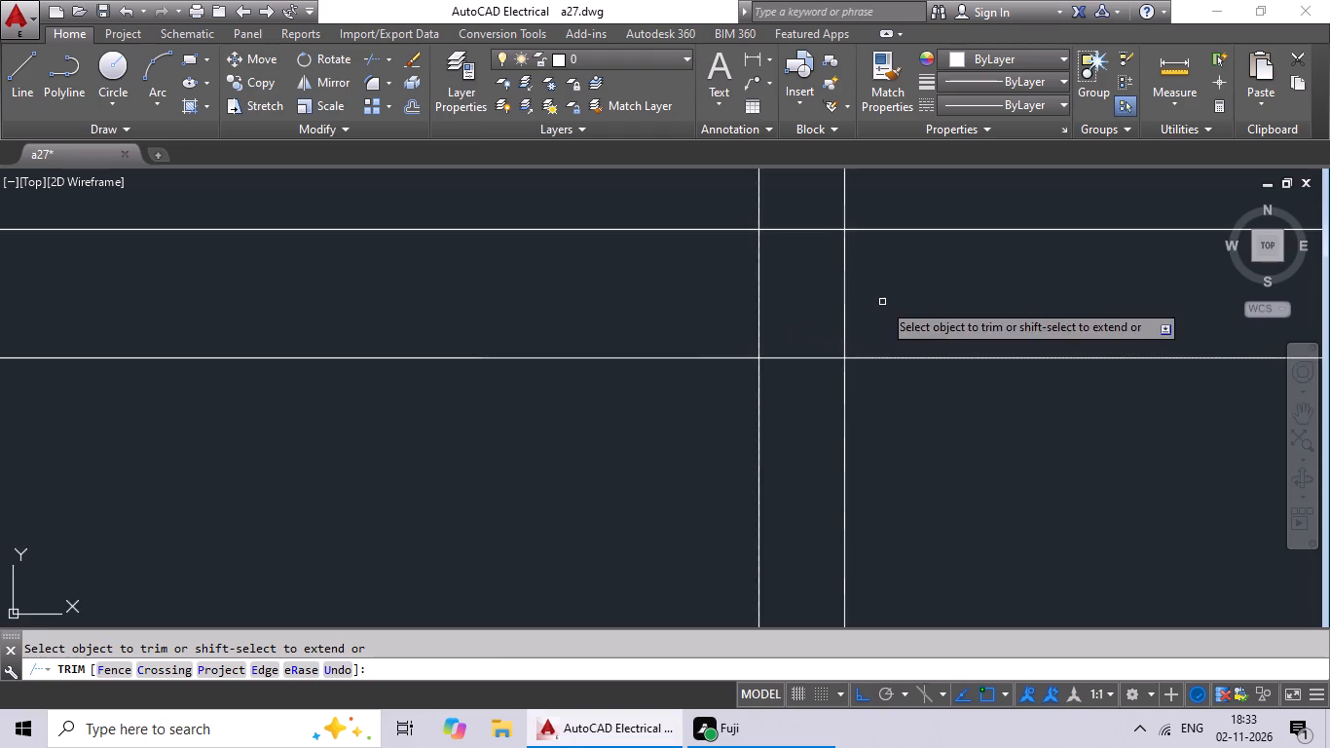
{"action": "middle_click_drag", "start_coordinate": [882, 302], "coordinate": [804, 377]}
{"action": "left_click_drag", "start_coordinate": [861, 339], "coordinate": [549, 408]}
{"action": "left_click_drag", "start_coordinate": [549, 408], "coordinate": [576, 404]}
{"action": "left_click_drag", "start_coordinate": [737, 268], "coordinate": [717, 506]}
{"action": "left_click", "coordinate": [717, 506]}
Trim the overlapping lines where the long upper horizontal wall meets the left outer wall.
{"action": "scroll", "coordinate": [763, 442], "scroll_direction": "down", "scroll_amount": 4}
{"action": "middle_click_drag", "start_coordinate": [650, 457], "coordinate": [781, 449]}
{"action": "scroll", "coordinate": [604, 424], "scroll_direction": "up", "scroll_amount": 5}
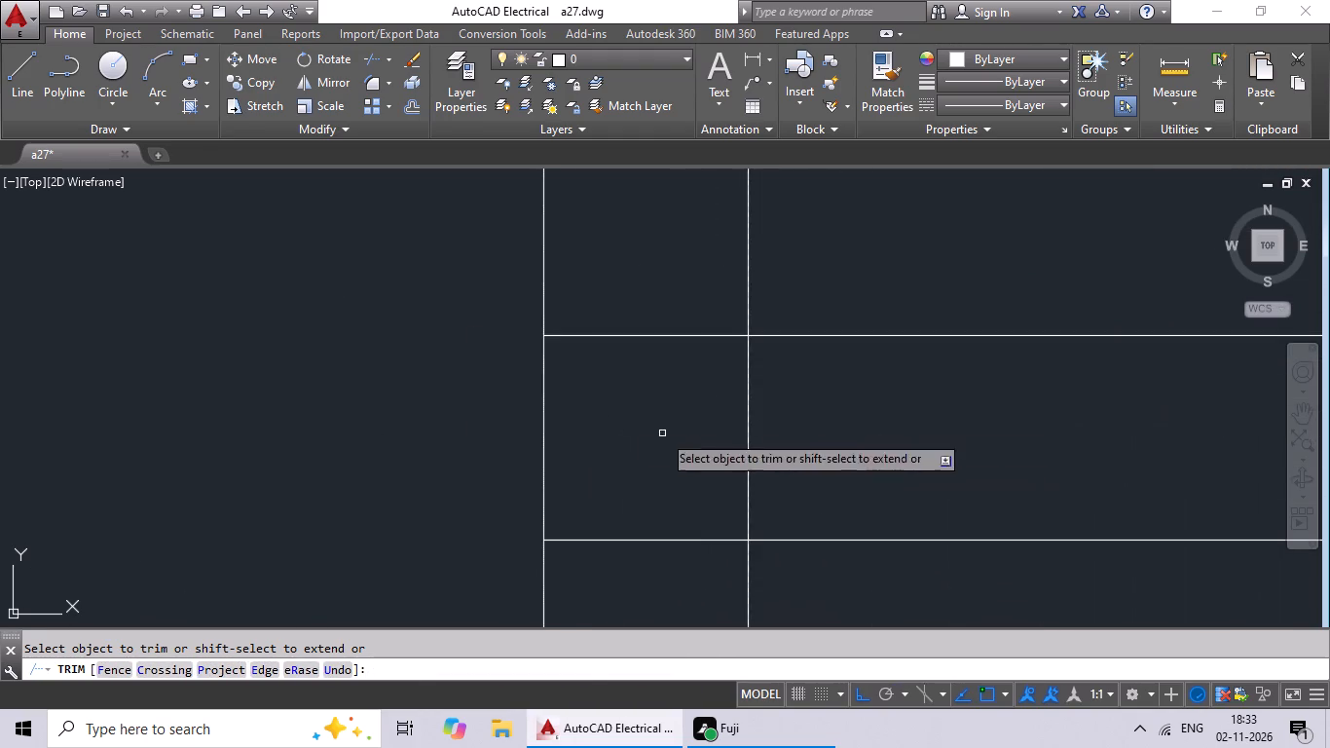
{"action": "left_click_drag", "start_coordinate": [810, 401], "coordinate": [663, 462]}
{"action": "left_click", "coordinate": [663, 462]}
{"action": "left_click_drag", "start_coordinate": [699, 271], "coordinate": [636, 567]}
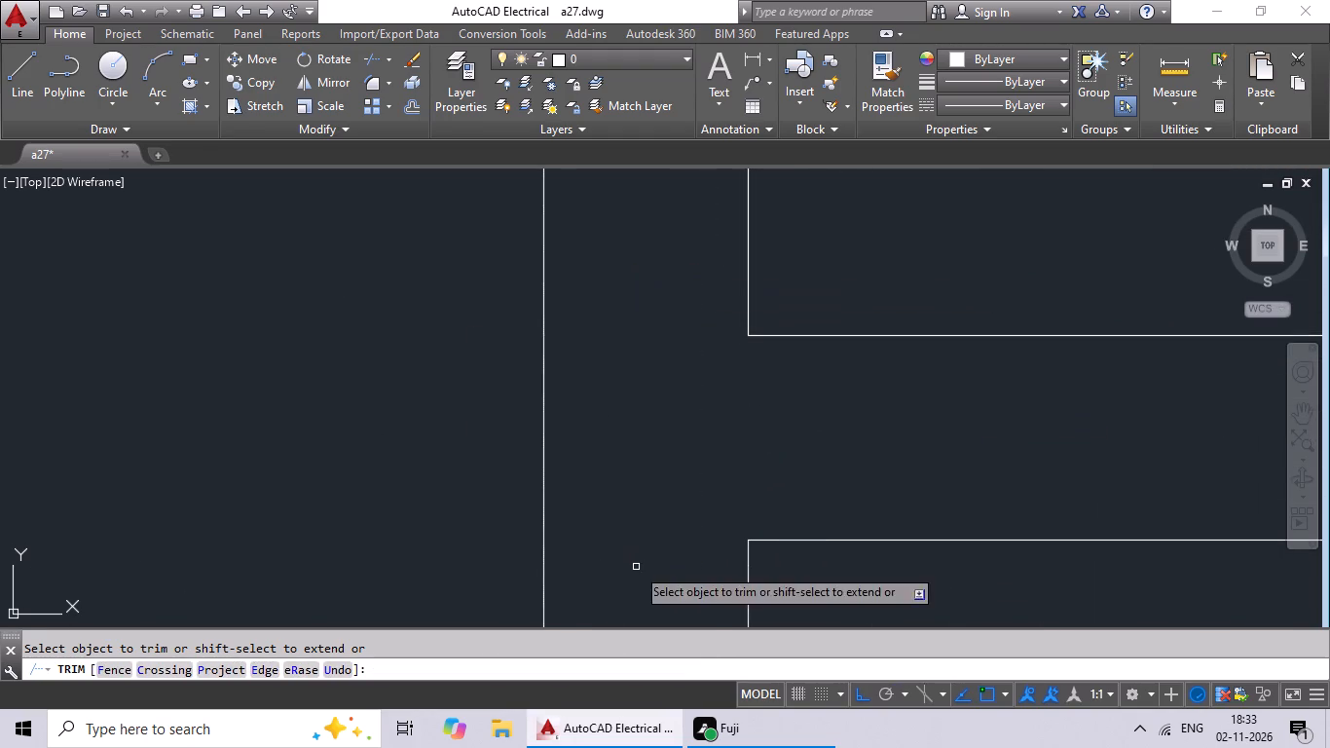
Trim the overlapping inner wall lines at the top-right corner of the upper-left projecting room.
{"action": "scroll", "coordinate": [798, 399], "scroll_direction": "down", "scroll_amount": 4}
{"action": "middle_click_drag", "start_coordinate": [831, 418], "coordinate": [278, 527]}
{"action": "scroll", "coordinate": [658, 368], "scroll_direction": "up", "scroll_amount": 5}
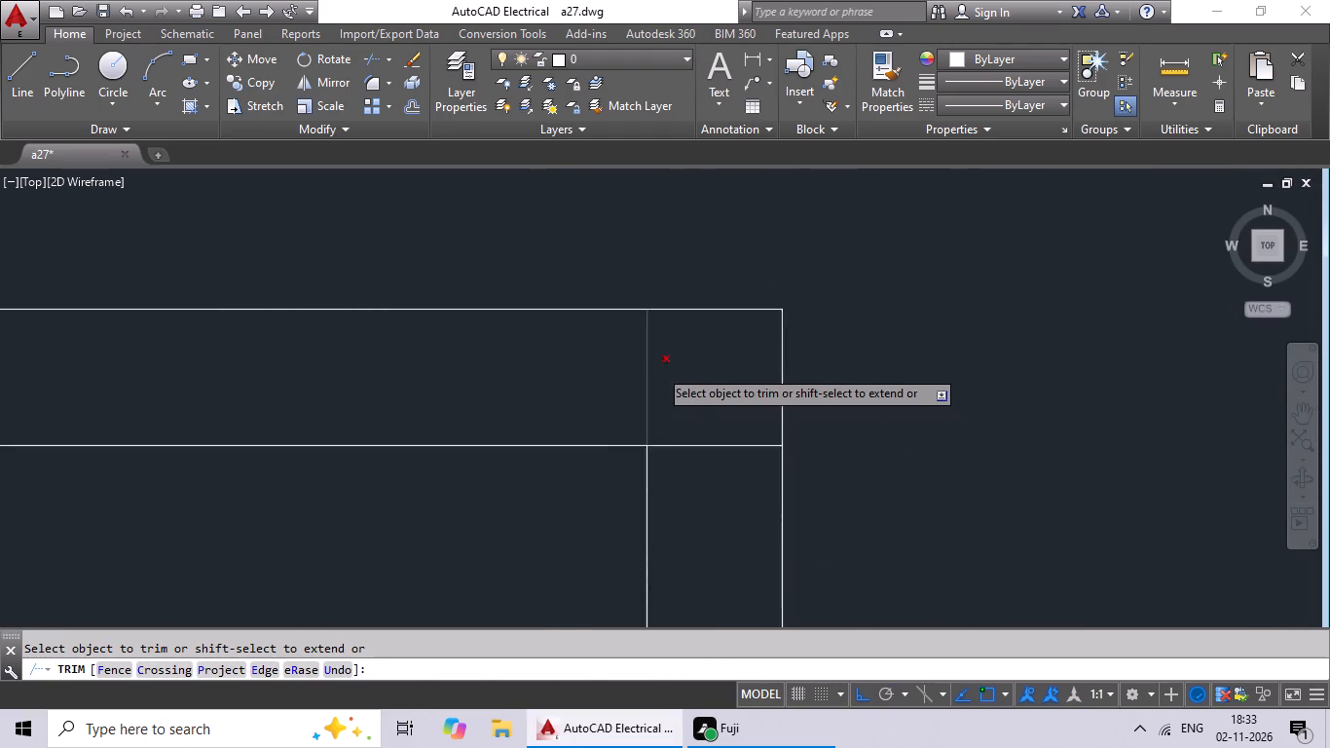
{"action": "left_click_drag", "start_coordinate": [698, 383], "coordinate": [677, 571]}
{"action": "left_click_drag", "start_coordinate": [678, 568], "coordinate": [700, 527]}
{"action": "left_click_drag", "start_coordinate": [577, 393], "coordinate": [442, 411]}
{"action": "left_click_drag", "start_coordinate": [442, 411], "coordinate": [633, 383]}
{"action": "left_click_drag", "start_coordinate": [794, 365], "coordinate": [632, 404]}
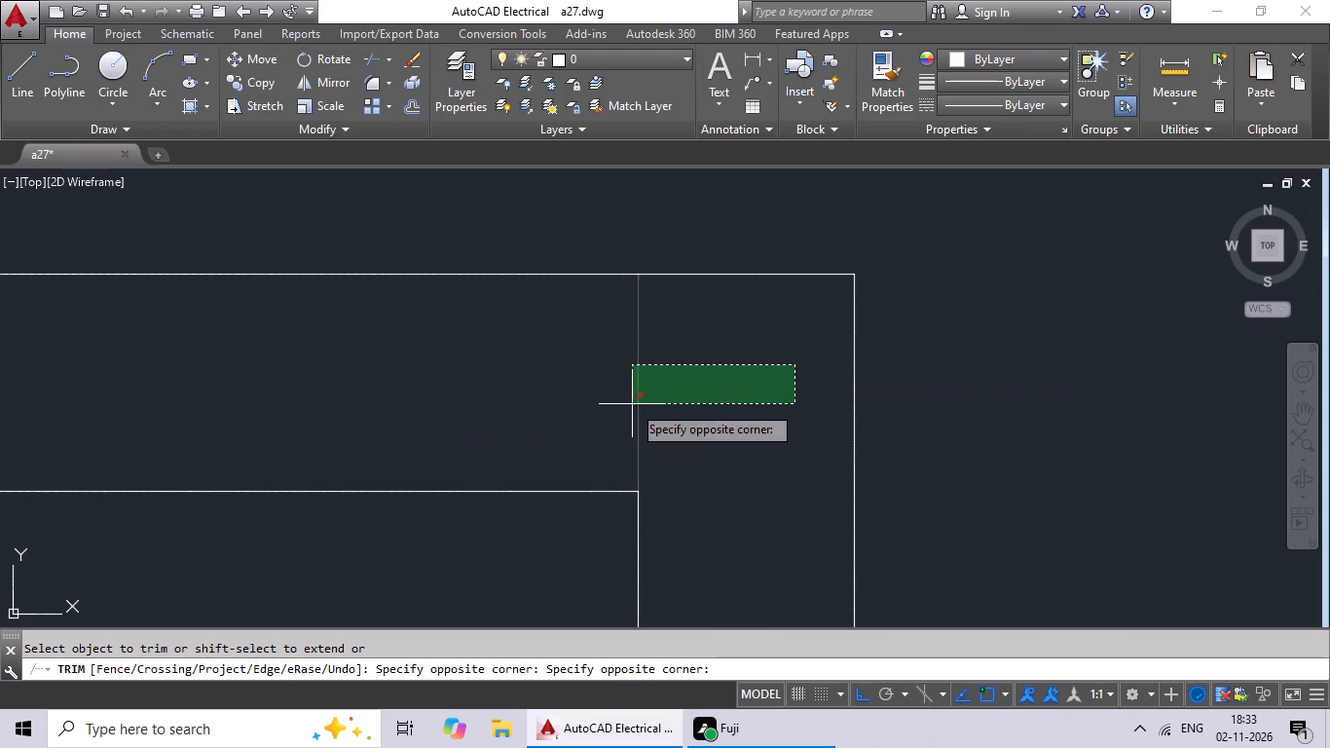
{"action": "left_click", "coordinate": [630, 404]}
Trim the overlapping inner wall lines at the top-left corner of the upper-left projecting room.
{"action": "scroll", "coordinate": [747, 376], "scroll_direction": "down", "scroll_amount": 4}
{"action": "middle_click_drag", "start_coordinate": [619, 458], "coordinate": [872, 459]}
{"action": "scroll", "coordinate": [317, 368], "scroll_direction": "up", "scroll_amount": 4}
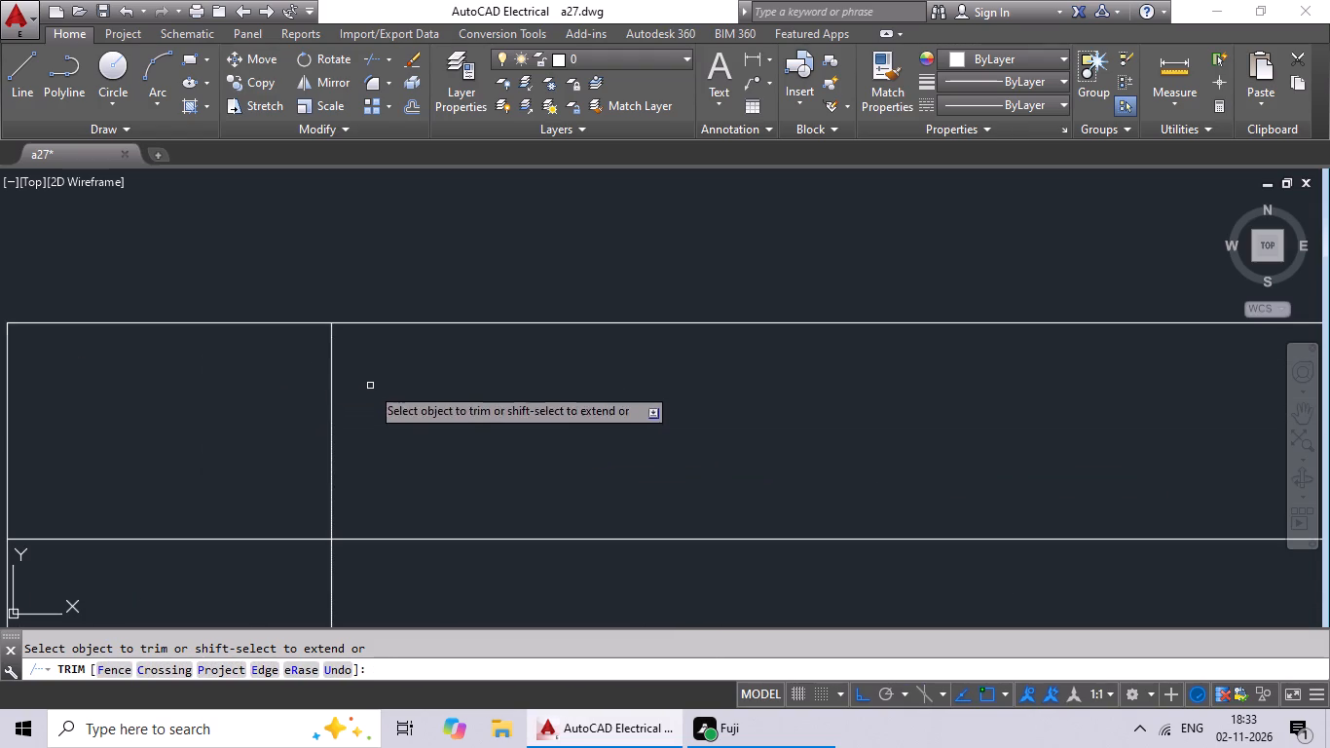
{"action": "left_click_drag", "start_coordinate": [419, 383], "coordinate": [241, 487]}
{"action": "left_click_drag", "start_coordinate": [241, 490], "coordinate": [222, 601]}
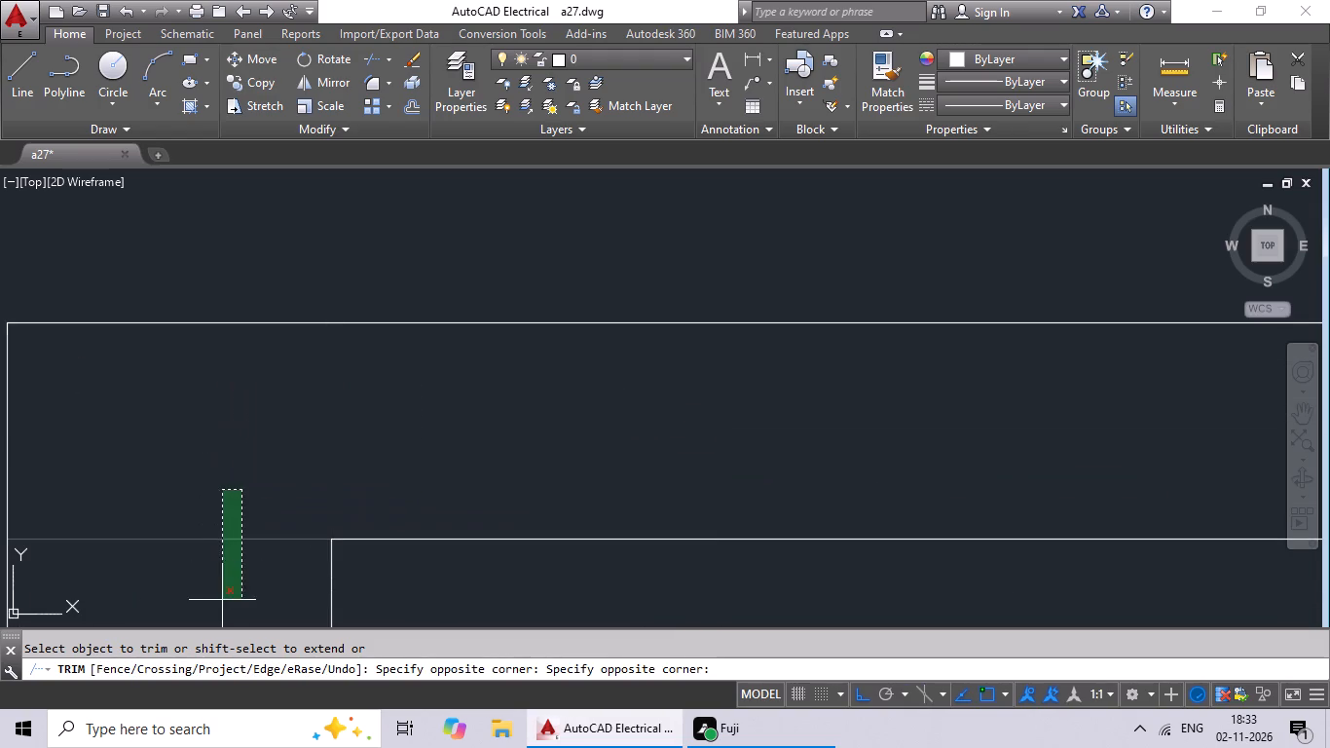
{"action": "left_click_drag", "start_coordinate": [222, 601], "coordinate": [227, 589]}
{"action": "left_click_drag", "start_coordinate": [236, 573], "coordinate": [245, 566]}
End the trimming and examine the wall junctions across the whole floor plan.
{"action": "scroll", "coordinate": [386, 485], "scroll_direction": "down", "scroll_amount": 4}
{"action": "scroll", "coordinate": [487, 591], "scroll_direction": "down", "scroll_amount": 1}
{"action": "middle_click_drag", "start_coordinate": [502, 564], "coordinate": [503, 356]}
{"action": "scroll", "coordinate": [584, 283], "scroll_direction": "down", "scroll_amount": 2}
{"action": "scroll", "coordinate": [608, 391], "scroll_direction": "down", "scroll_amount": 1}
{"action": "middle_click_drag", "start_coordinate": [608, 392], "coordinate": [383, 335]}
{"action": "middle_click_drag", "start_coordinate": [581, 405], "coordinate": [551, 292]}
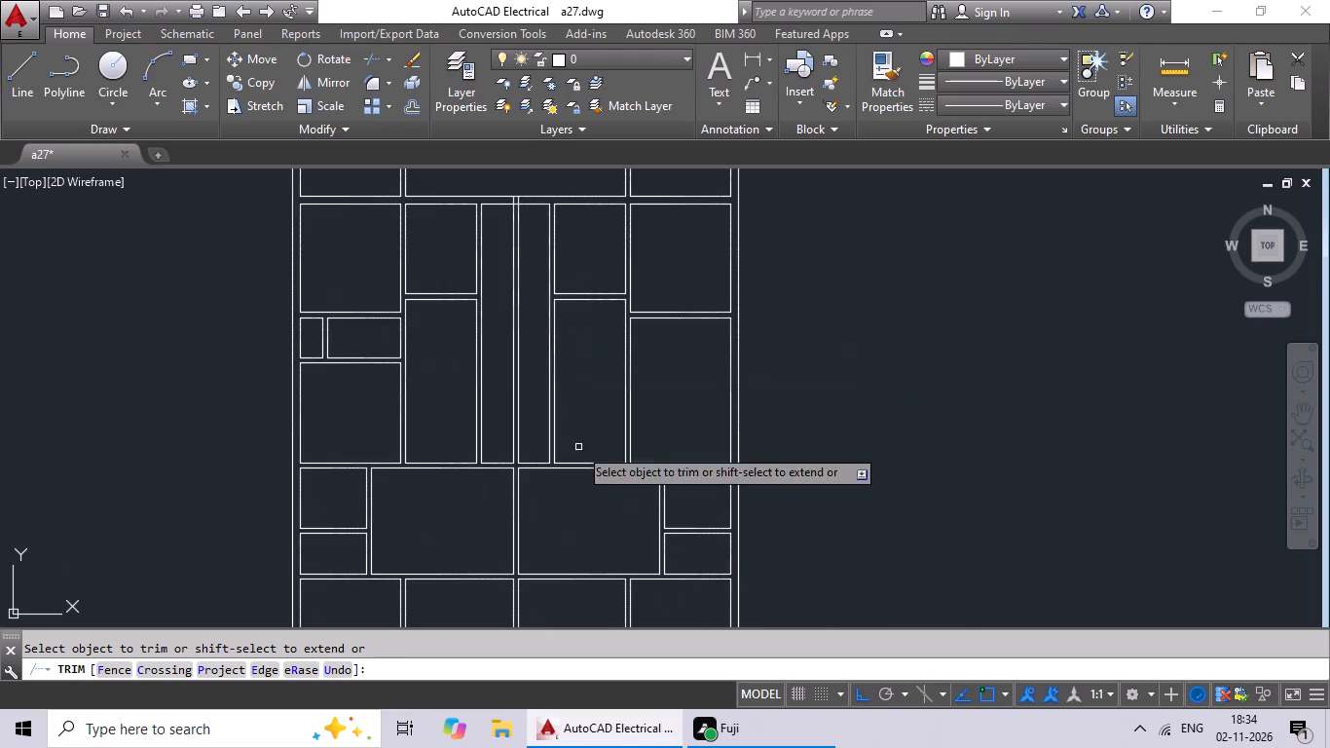
{"action": "middle_click_drag", "start_coordinate": [563, 516], "coordinate": [564, 352]}
{"action": "key", "text": "Escape"}
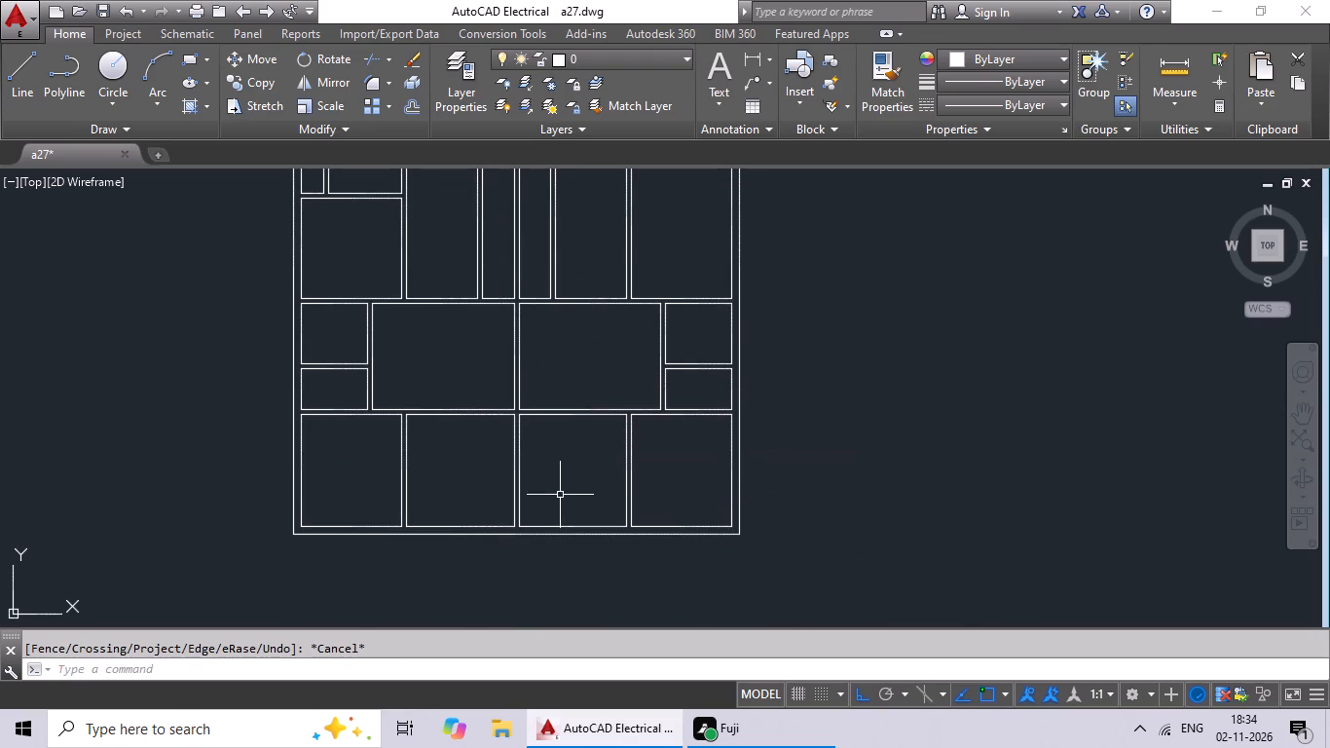
{"action": "key", "text": "Escape"}
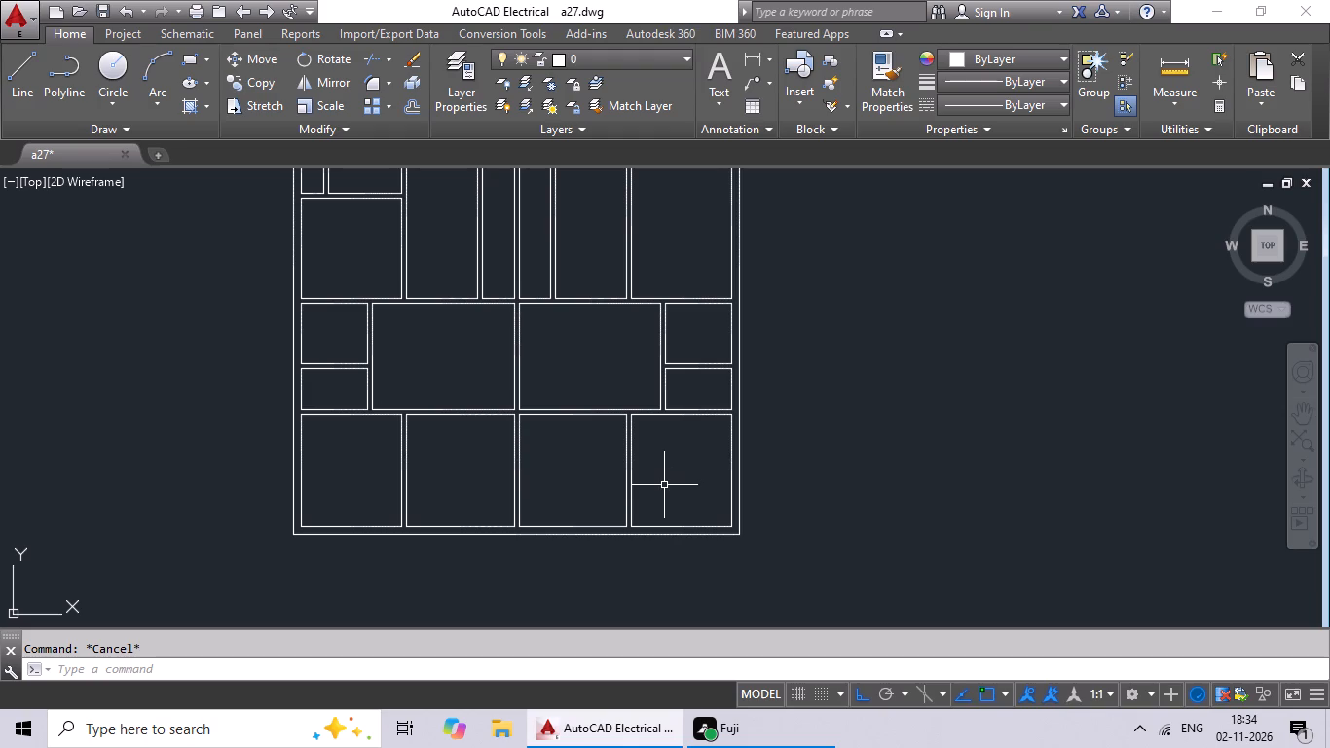
{"action": "scroll", "coordinate": [760, 488], "scroll_direction": "up", "scroll_amount": 2}
{"action": "scroll", "coordinate": [760, 485], "scroll_direction": "down", "scroll_amount": 3}
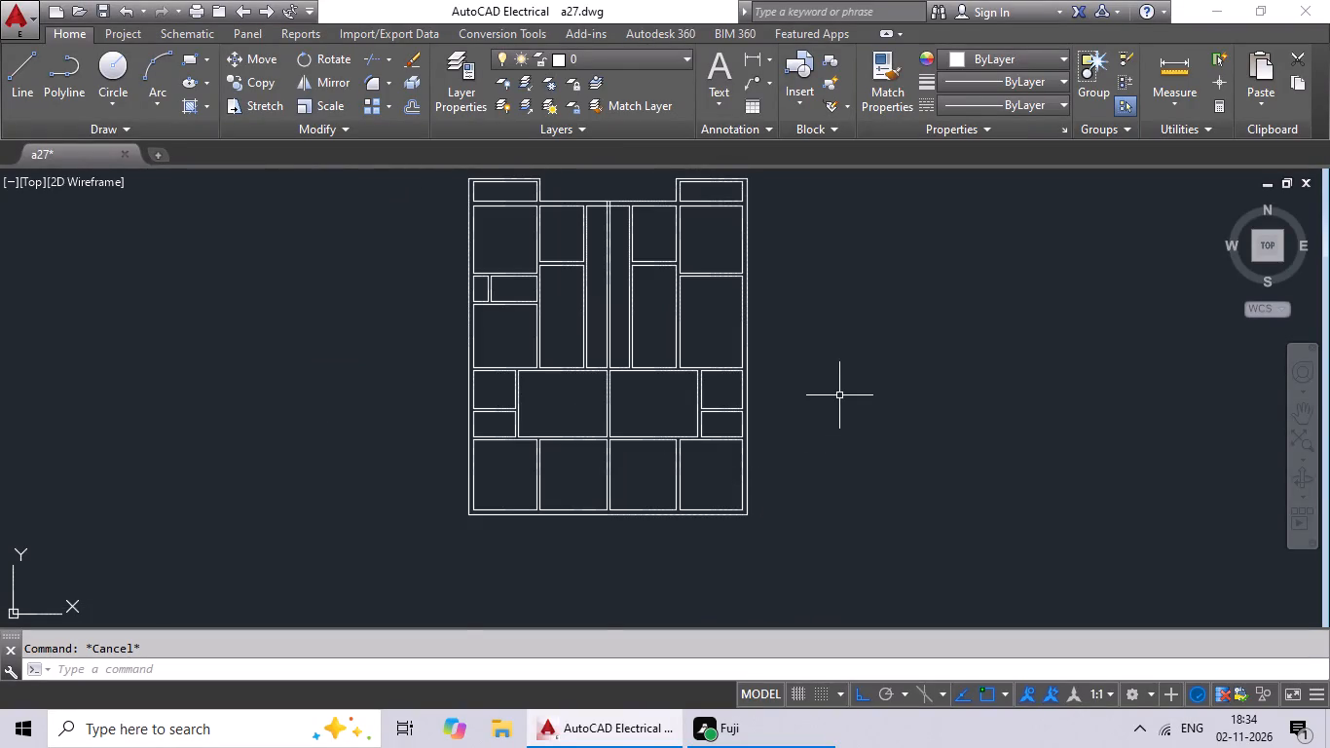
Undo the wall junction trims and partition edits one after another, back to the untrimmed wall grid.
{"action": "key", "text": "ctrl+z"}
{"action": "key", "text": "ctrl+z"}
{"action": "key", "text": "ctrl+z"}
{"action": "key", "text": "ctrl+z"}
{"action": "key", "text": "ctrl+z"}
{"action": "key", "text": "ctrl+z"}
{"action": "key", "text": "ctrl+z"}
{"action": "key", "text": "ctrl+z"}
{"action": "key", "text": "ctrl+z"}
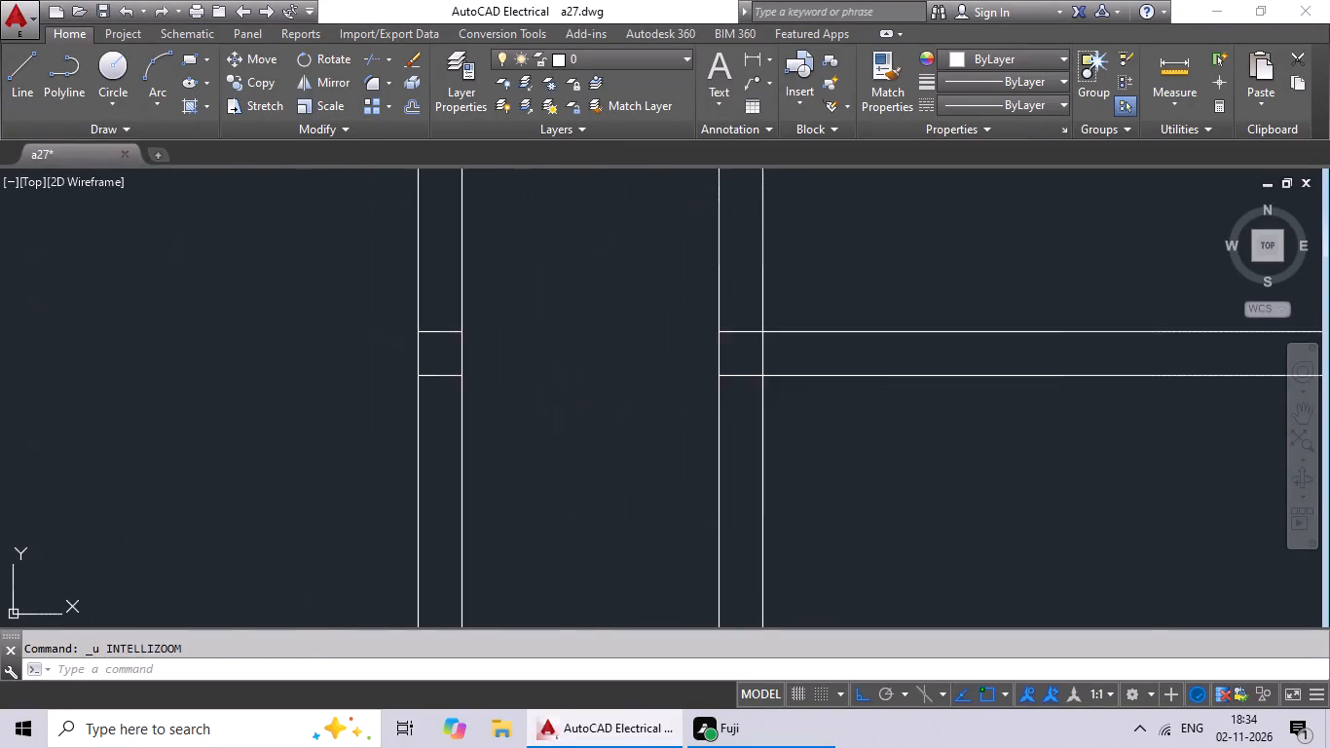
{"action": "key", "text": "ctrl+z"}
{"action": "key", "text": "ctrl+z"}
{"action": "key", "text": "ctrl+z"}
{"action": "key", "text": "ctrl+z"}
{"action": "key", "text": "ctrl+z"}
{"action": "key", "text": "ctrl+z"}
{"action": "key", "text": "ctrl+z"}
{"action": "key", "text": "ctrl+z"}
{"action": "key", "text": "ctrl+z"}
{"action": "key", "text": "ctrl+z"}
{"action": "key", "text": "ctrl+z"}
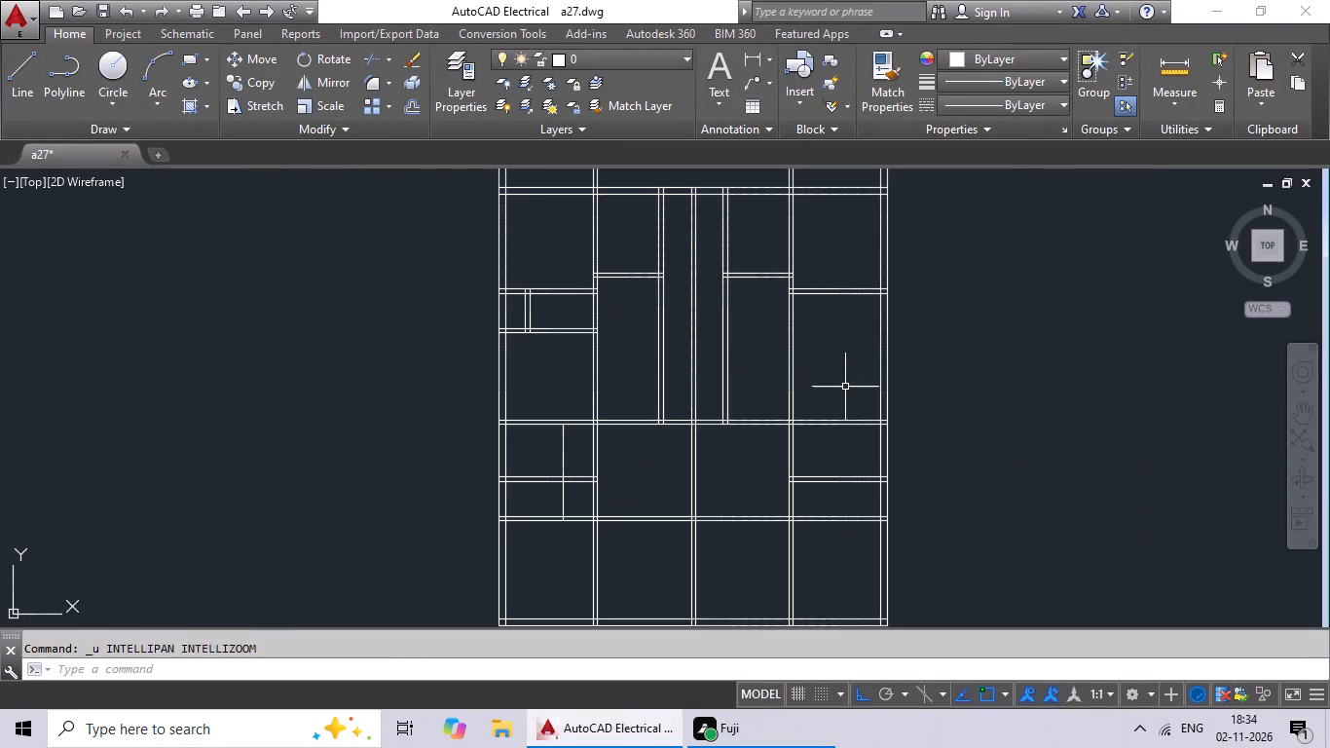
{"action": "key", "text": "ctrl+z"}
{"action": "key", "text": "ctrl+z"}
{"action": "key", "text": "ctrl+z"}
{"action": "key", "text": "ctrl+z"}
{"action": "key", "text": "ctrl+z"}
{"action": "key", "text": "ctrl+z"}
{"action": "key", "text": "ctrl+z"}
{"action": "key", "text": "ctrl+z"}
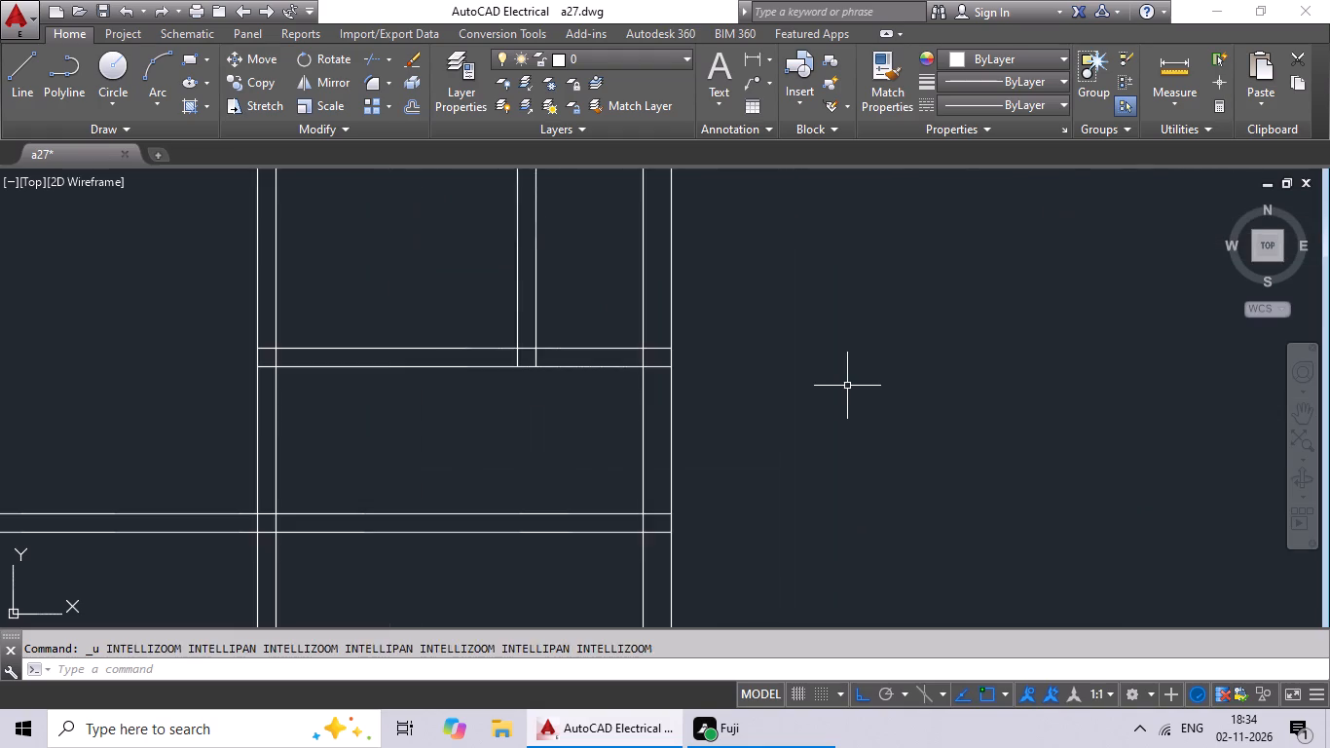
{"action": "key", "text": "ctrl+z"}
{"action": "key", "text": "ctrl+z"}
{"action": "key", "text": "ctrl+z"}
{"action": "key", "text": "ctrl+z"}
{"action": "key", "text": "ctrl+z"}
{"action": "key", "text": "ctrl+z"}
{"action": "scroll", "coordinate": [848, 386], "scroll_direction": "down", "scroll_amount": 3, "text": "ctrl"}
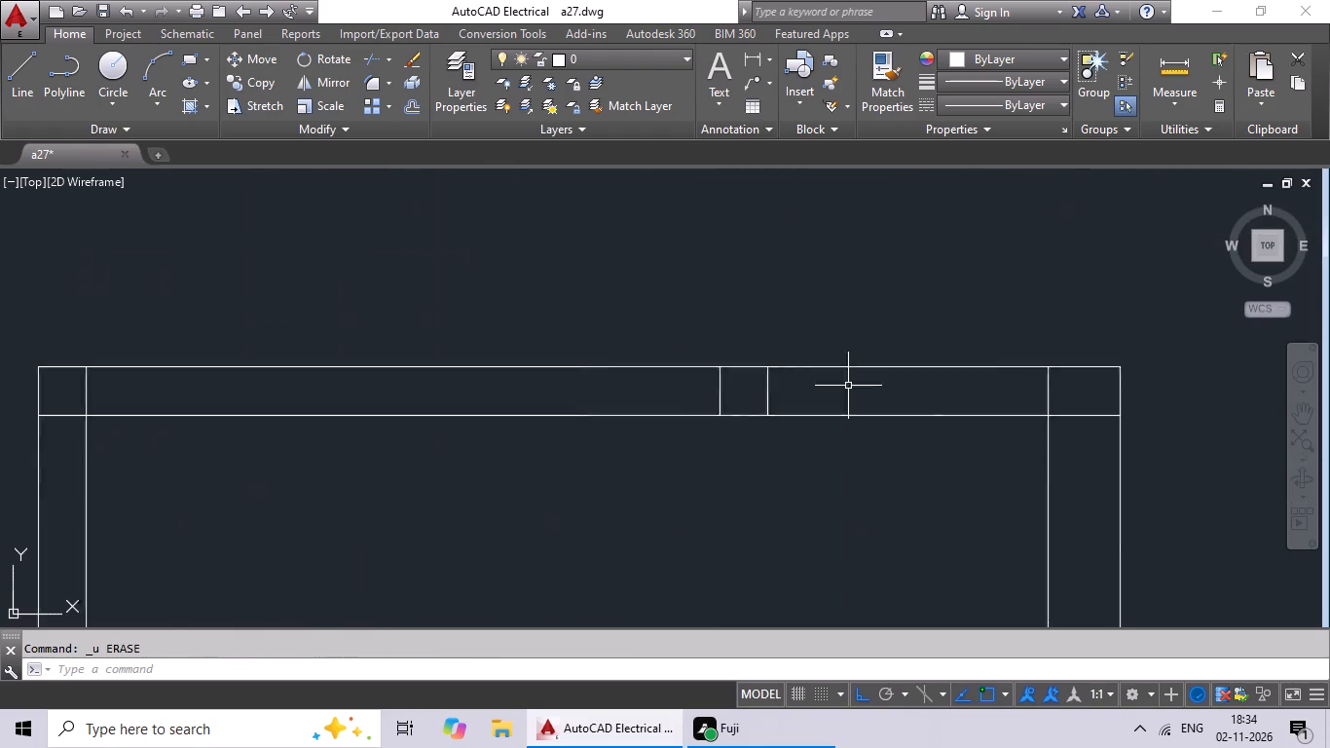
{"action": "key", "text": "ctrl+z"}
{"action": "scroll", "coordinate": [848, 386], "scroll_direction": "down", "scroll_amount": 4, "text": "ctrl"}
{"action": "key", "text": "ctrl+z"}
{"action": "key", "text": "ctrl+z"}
Erase the entire floor plan from the drawing.
{"action": "scroll", "coordinate": [851, 387], "scroll_direction": "down", "scroll_amount": 2}
{"action": "middle_click_drag", "start_coordinate": [850, 392], "coordinate": [871, 277]}
{"action": "left_click_drag", "start_coordinate": [897, 265], "coordinate": [565, 211]}
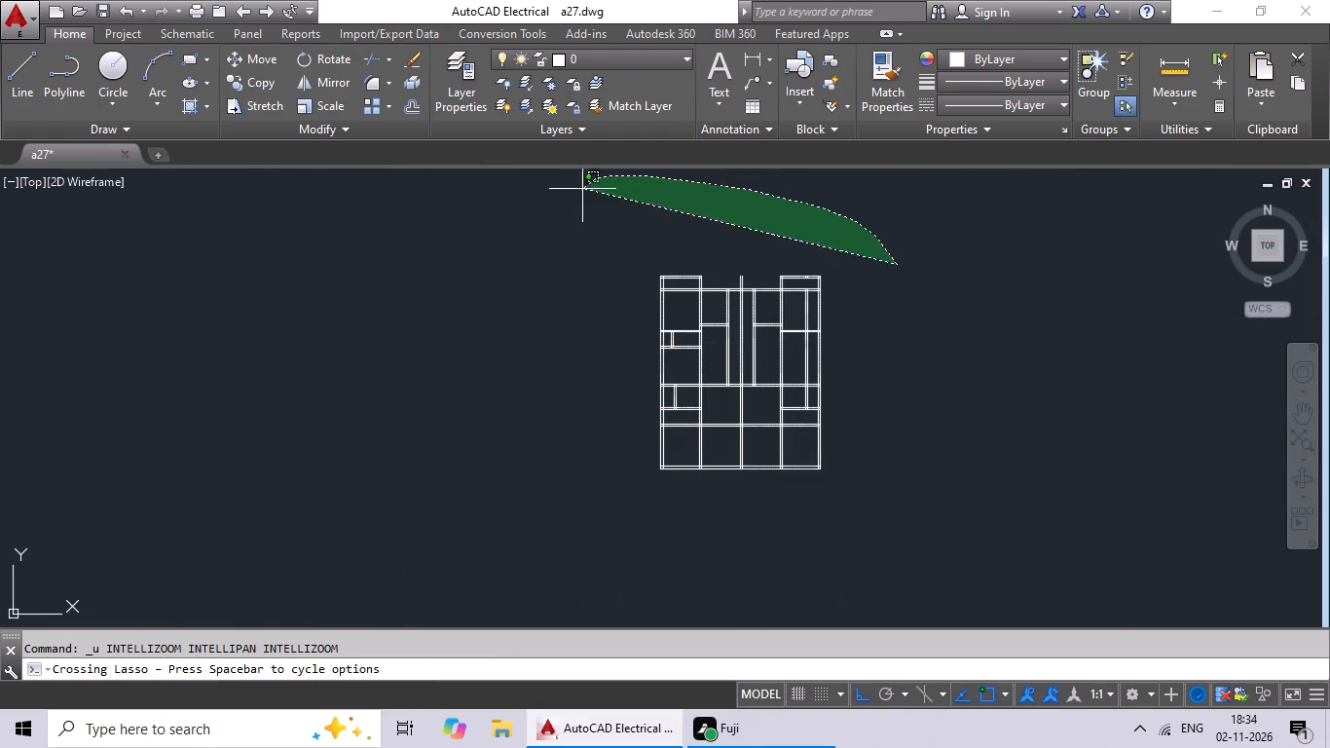
{"action": "left_click_drag", "start_coordinate": [565, 211], "coordinate": [933, 393]}
{"action": "key", "text": "Delete"}
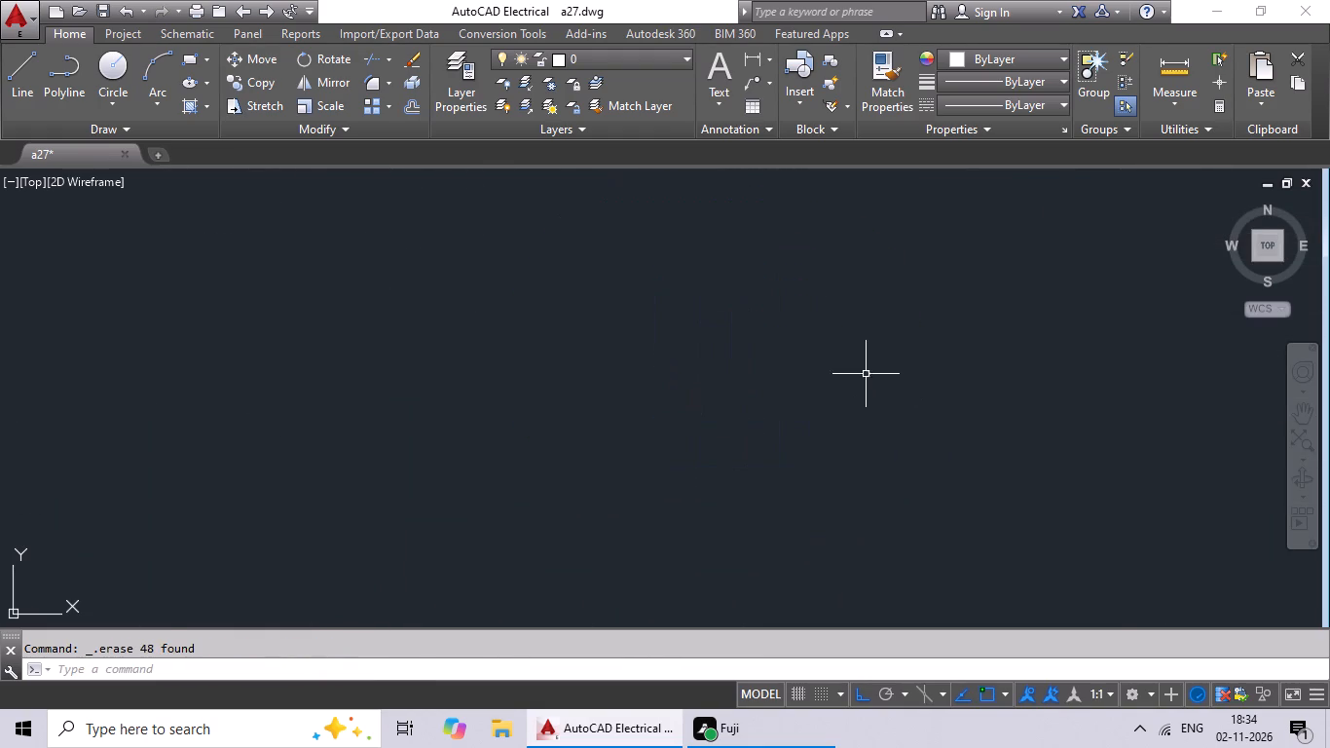
Start the Line command in the emptied drawing.
{"action": "left_click", "coordinate": [28, 85]}
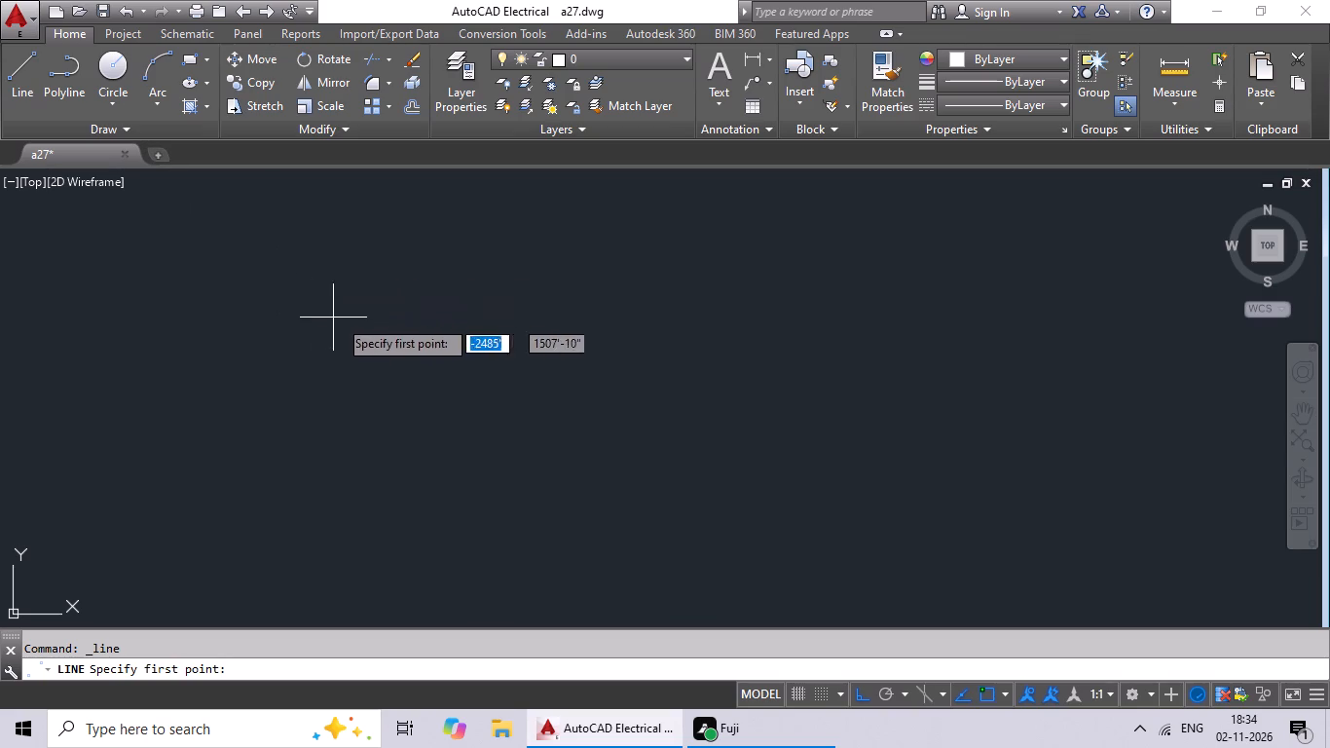
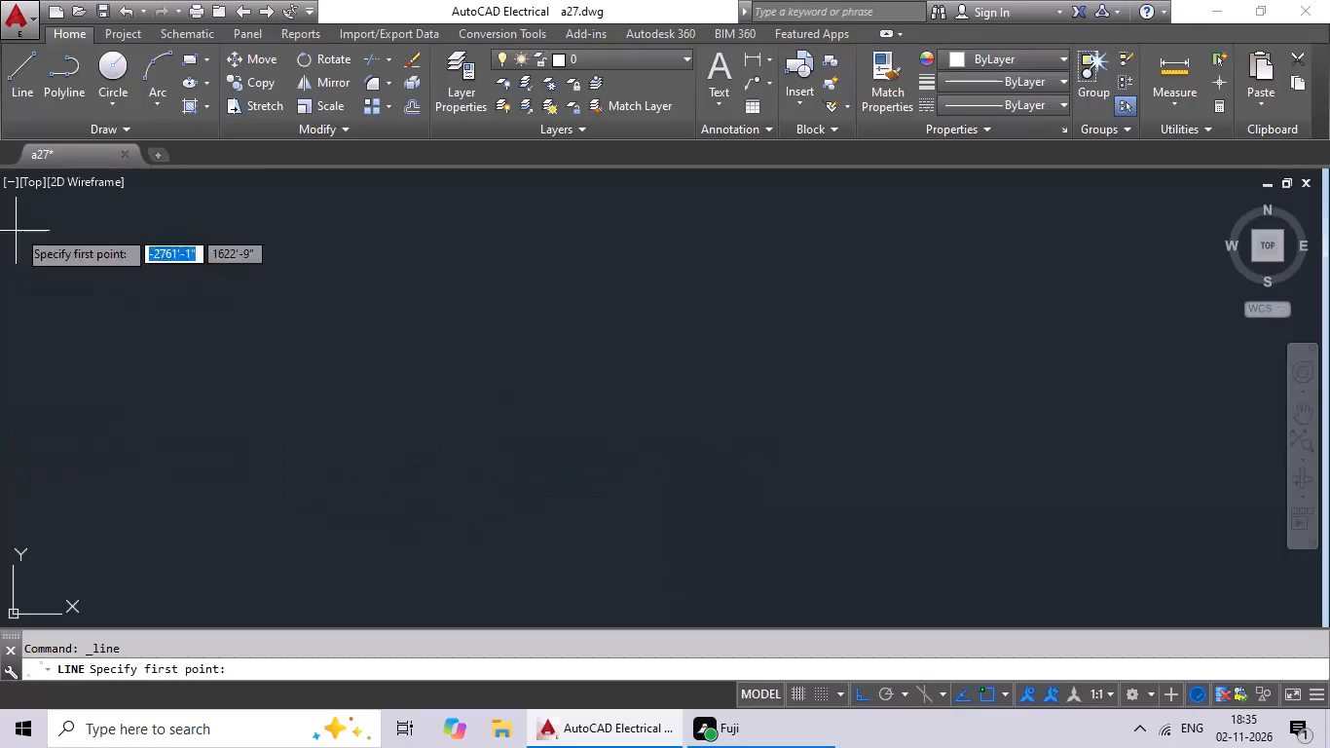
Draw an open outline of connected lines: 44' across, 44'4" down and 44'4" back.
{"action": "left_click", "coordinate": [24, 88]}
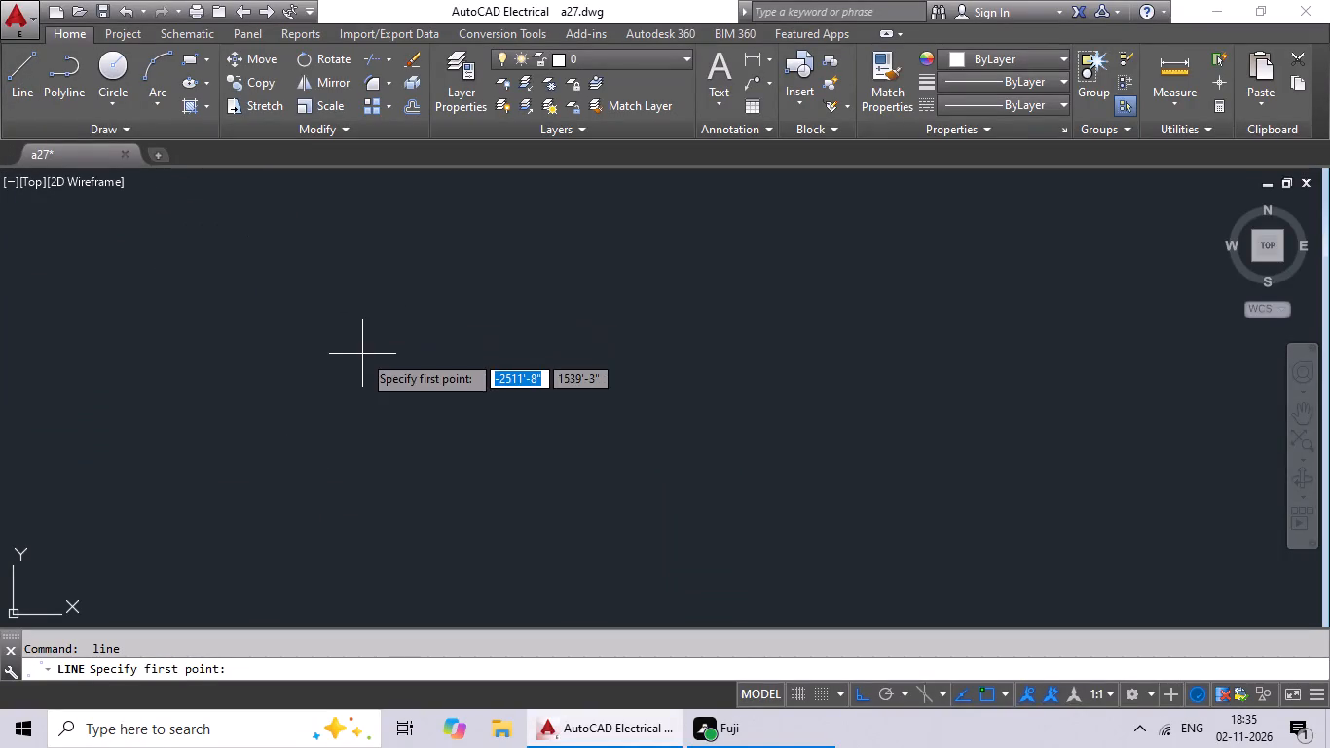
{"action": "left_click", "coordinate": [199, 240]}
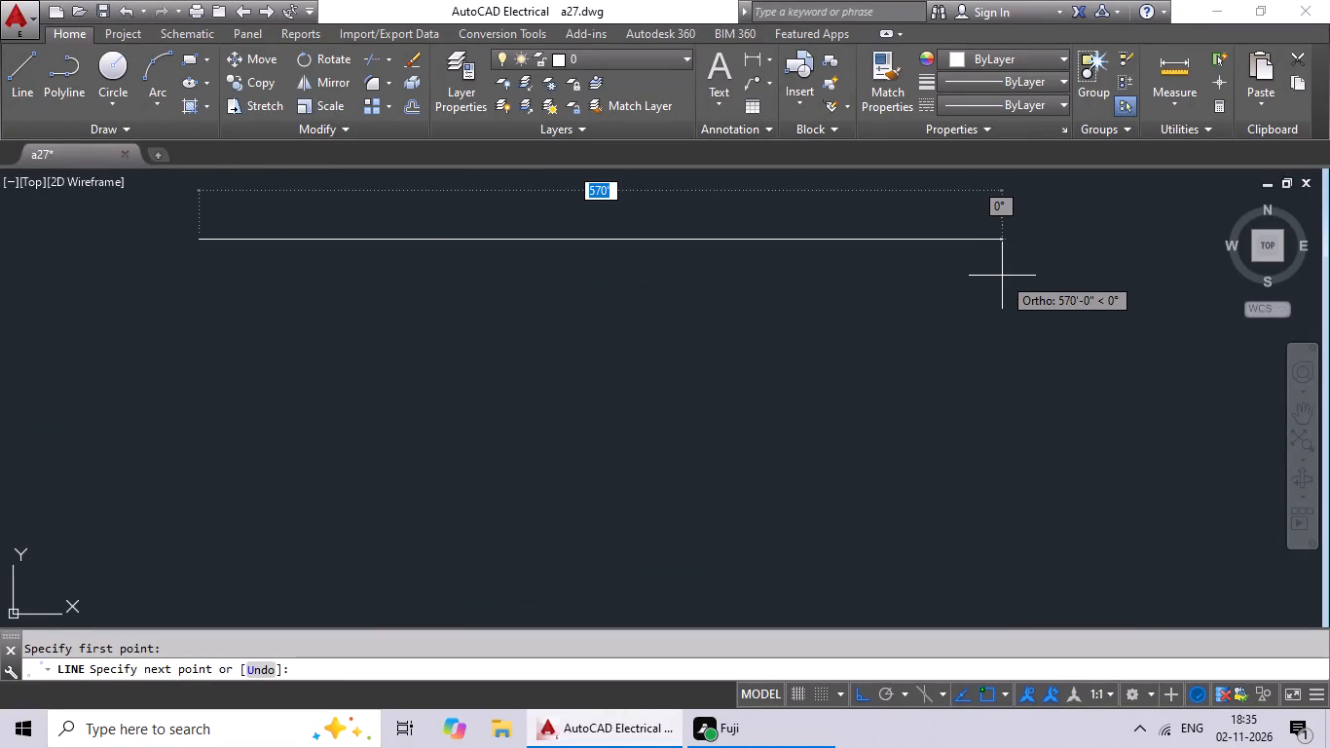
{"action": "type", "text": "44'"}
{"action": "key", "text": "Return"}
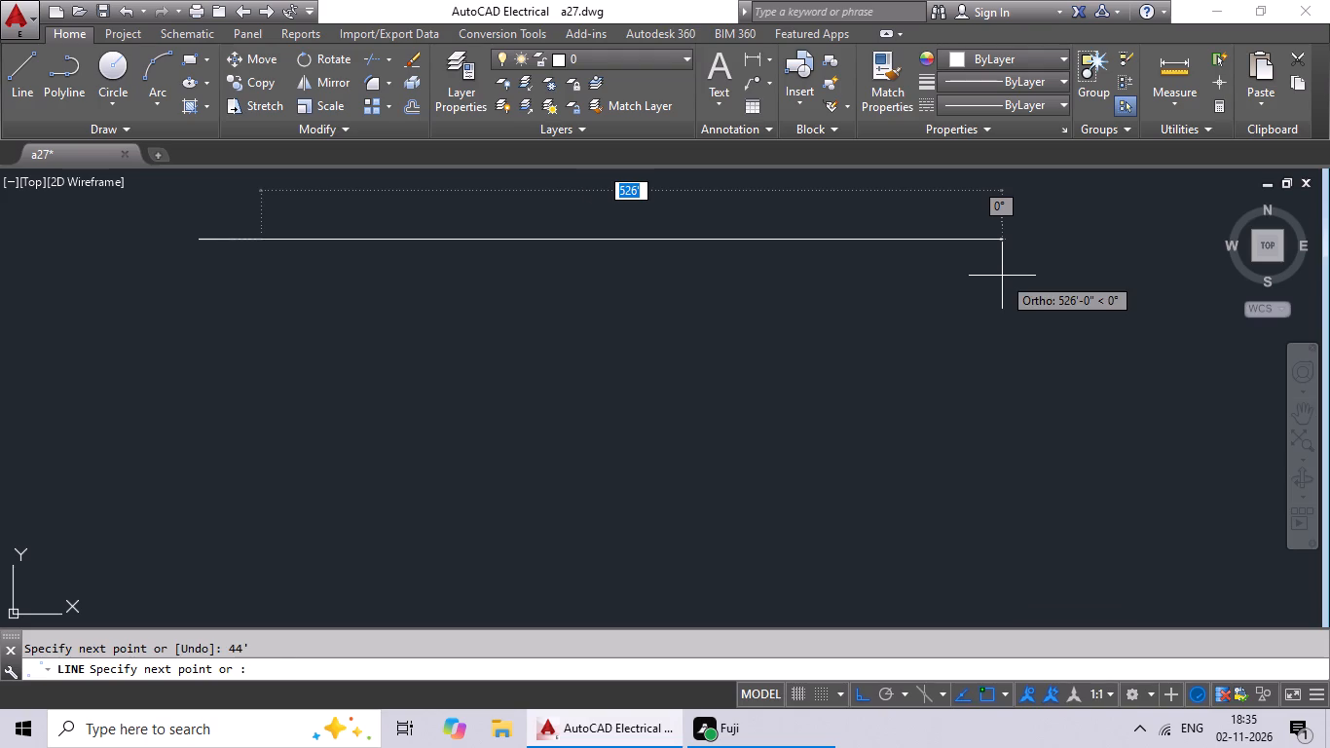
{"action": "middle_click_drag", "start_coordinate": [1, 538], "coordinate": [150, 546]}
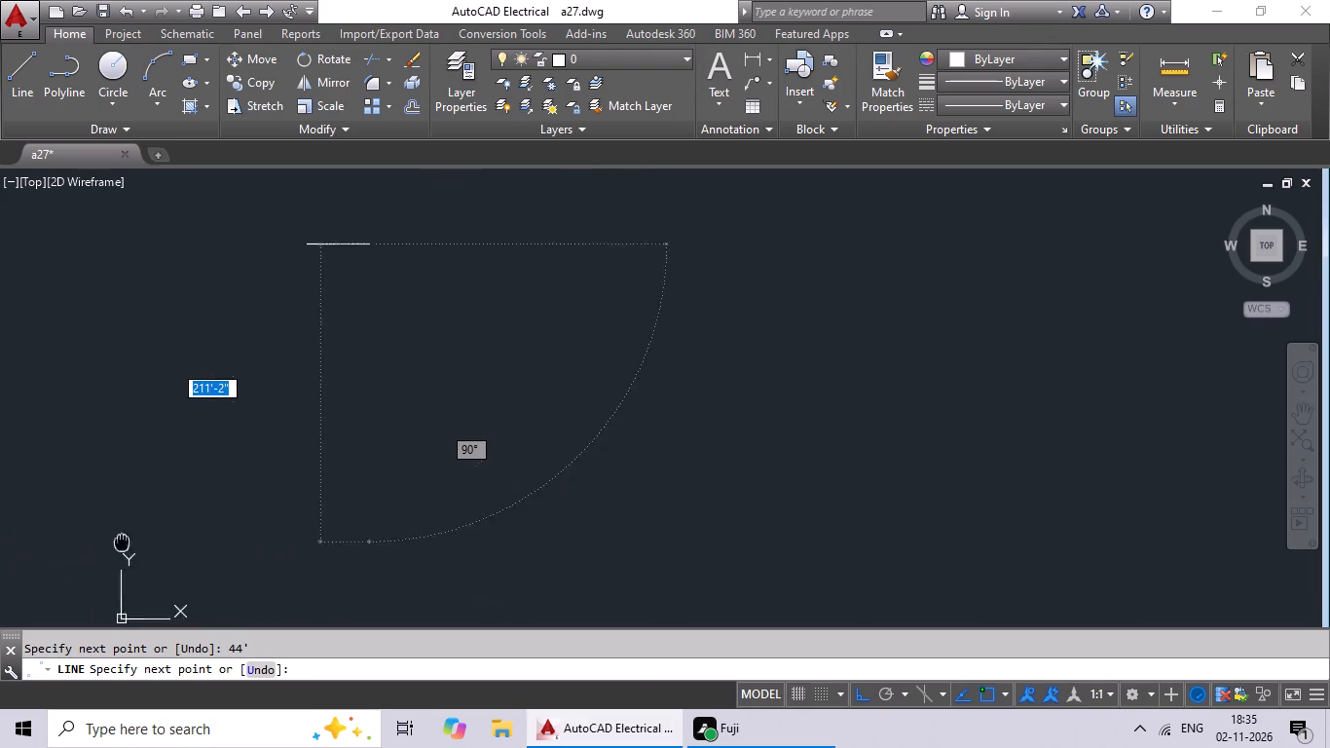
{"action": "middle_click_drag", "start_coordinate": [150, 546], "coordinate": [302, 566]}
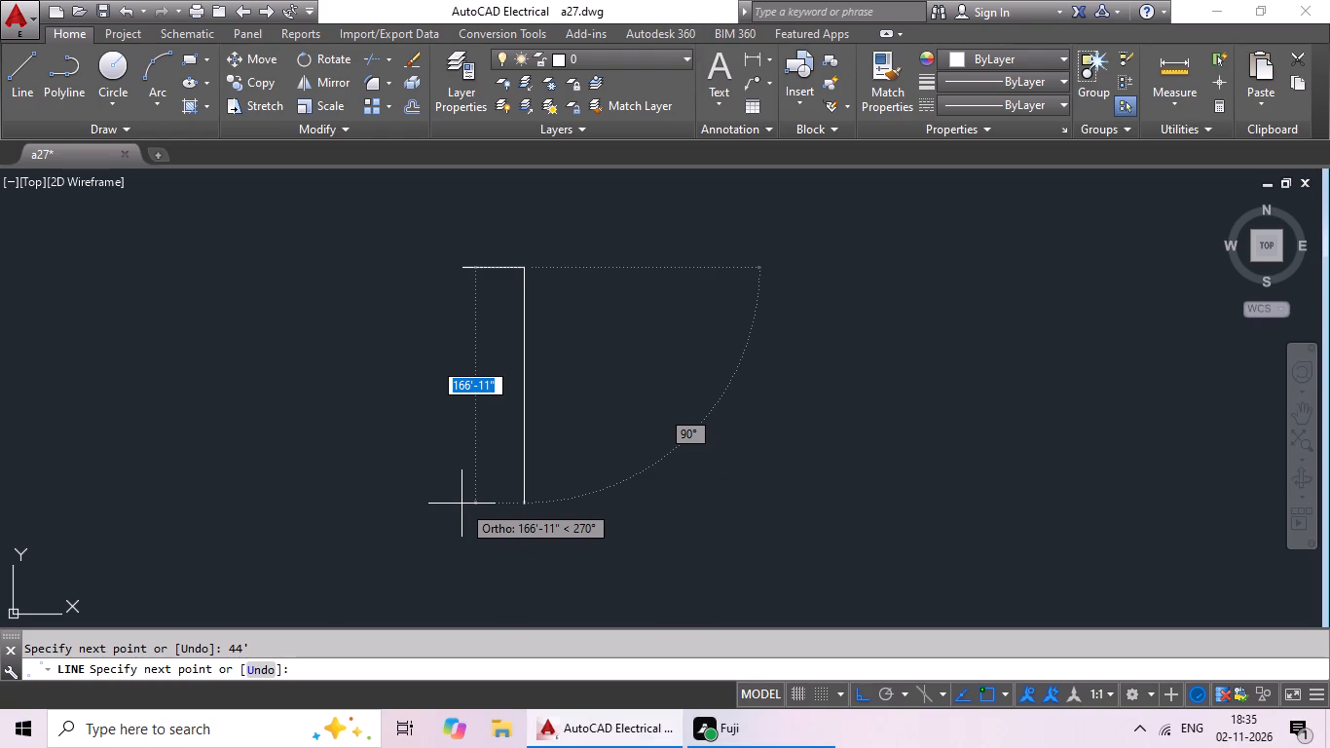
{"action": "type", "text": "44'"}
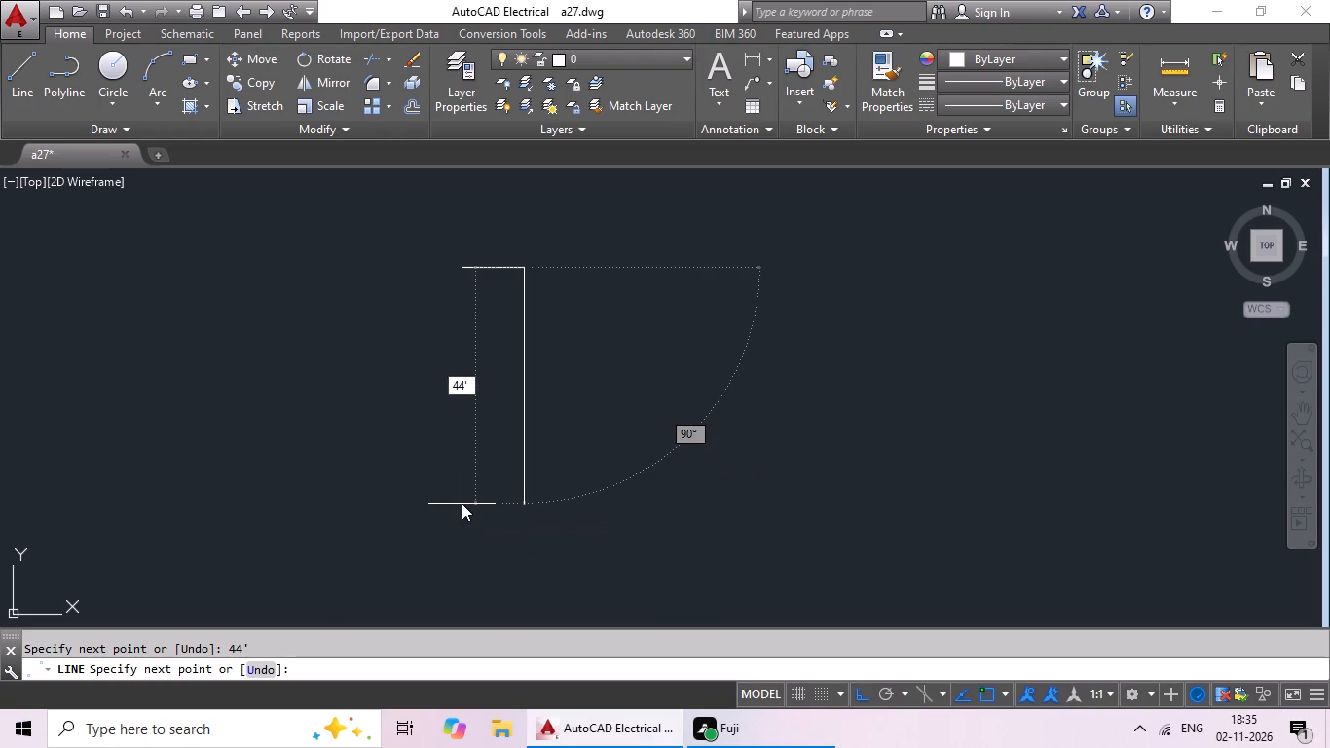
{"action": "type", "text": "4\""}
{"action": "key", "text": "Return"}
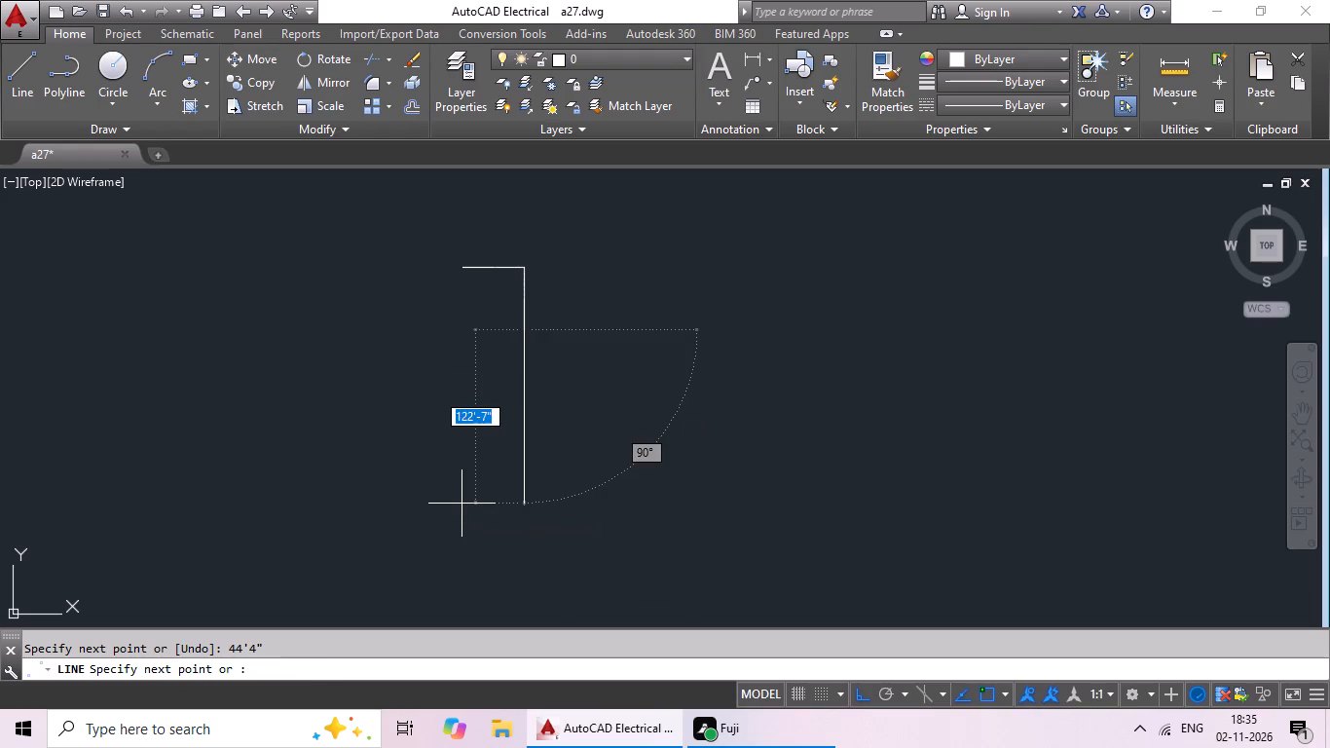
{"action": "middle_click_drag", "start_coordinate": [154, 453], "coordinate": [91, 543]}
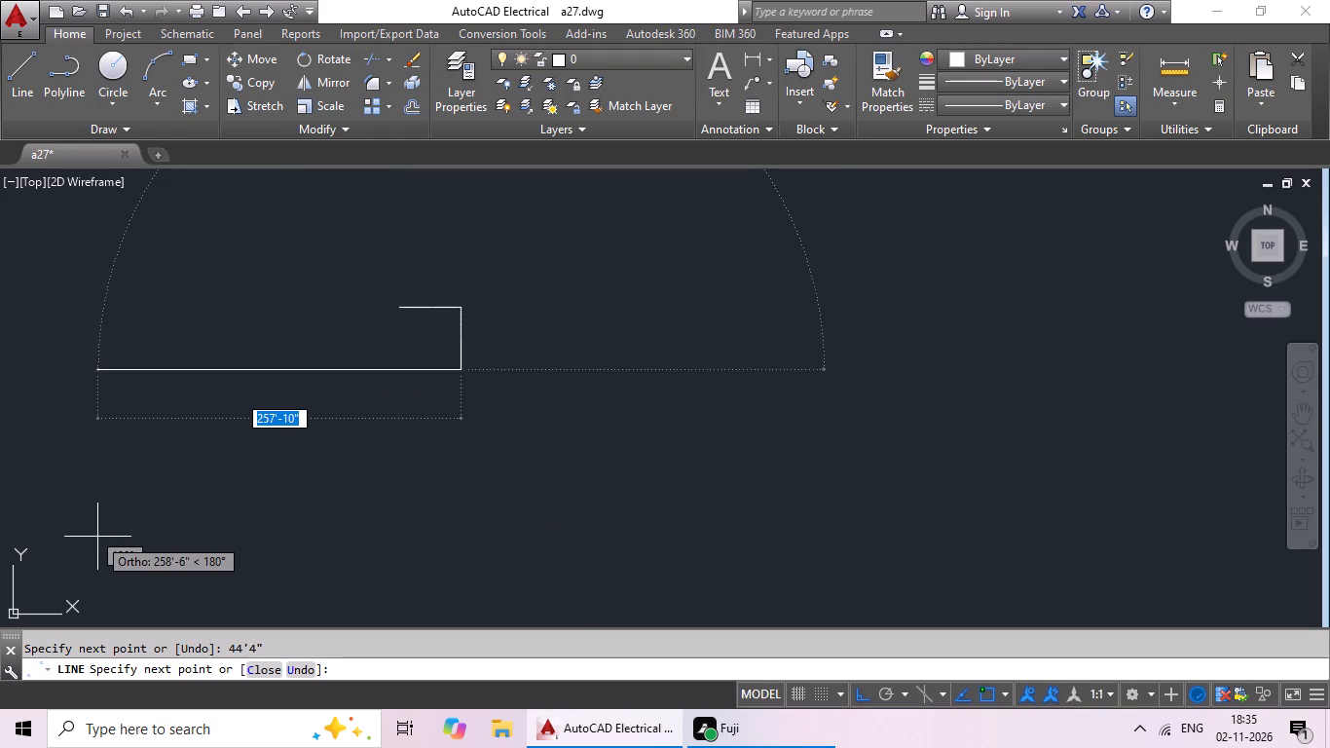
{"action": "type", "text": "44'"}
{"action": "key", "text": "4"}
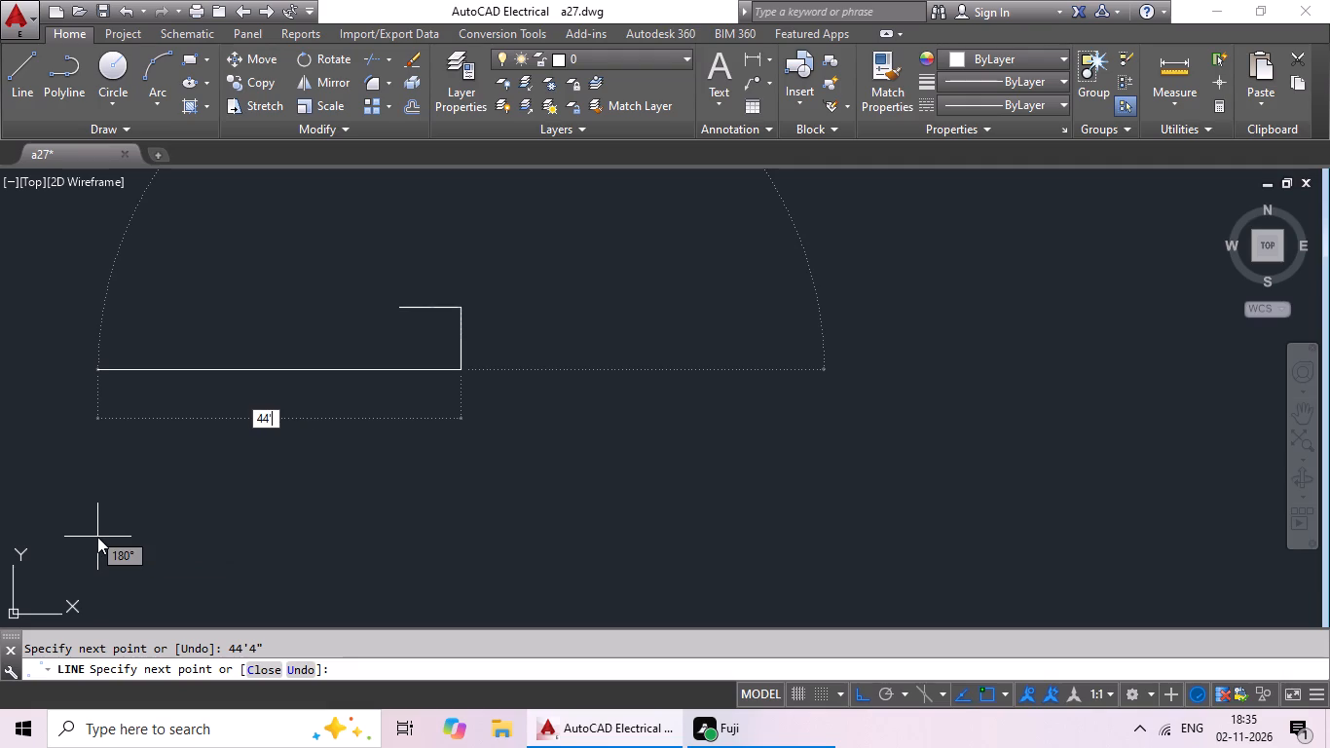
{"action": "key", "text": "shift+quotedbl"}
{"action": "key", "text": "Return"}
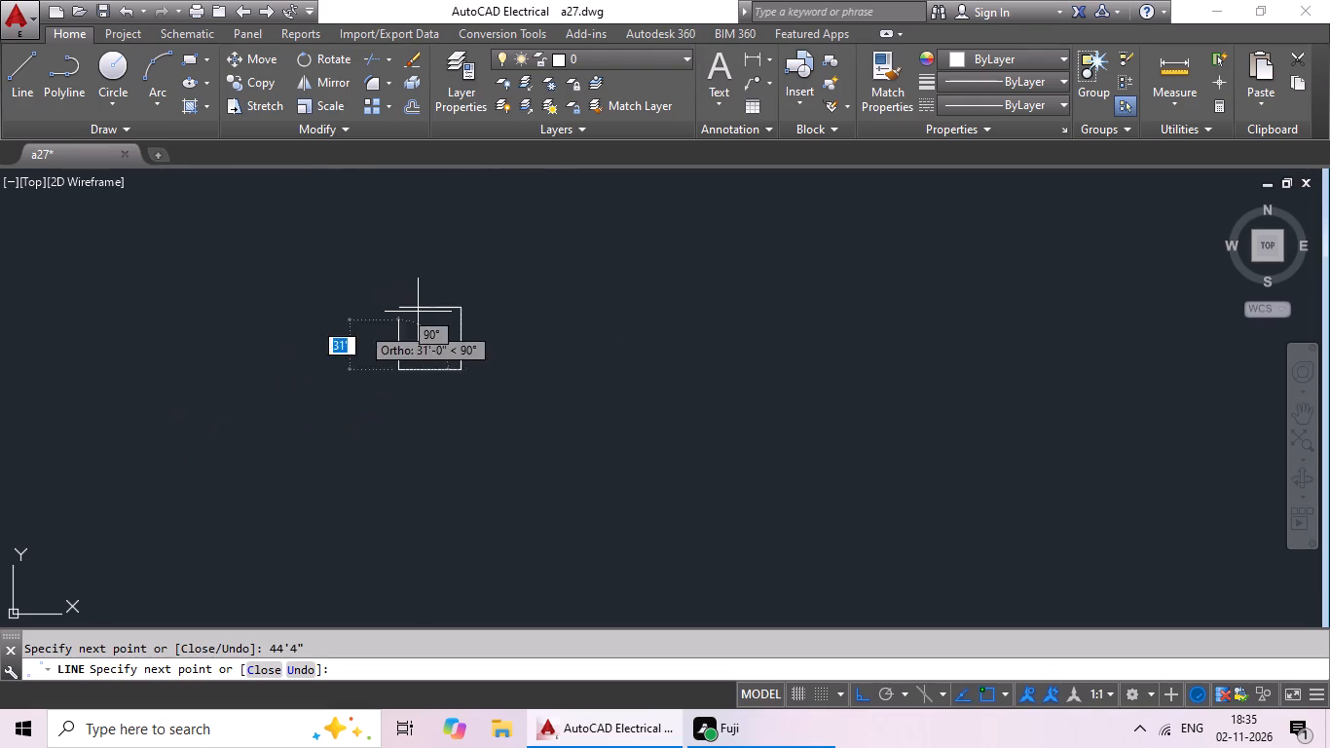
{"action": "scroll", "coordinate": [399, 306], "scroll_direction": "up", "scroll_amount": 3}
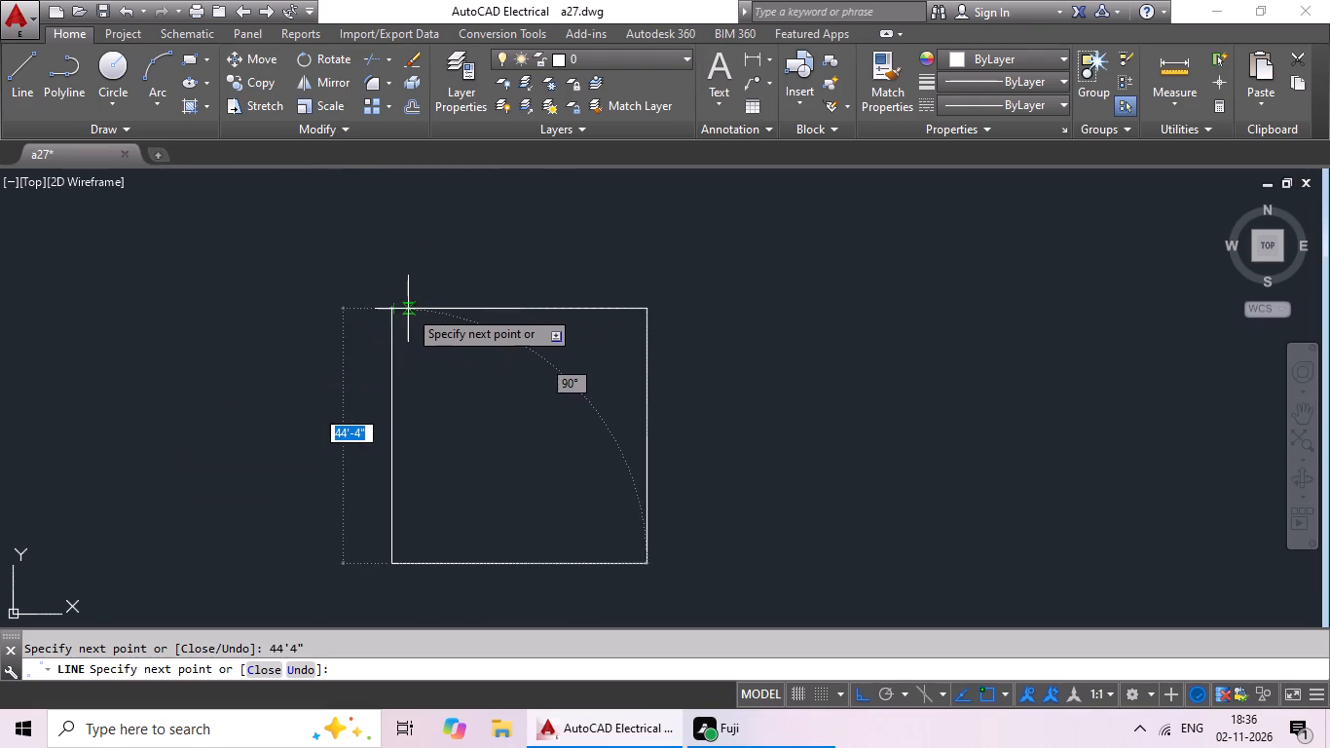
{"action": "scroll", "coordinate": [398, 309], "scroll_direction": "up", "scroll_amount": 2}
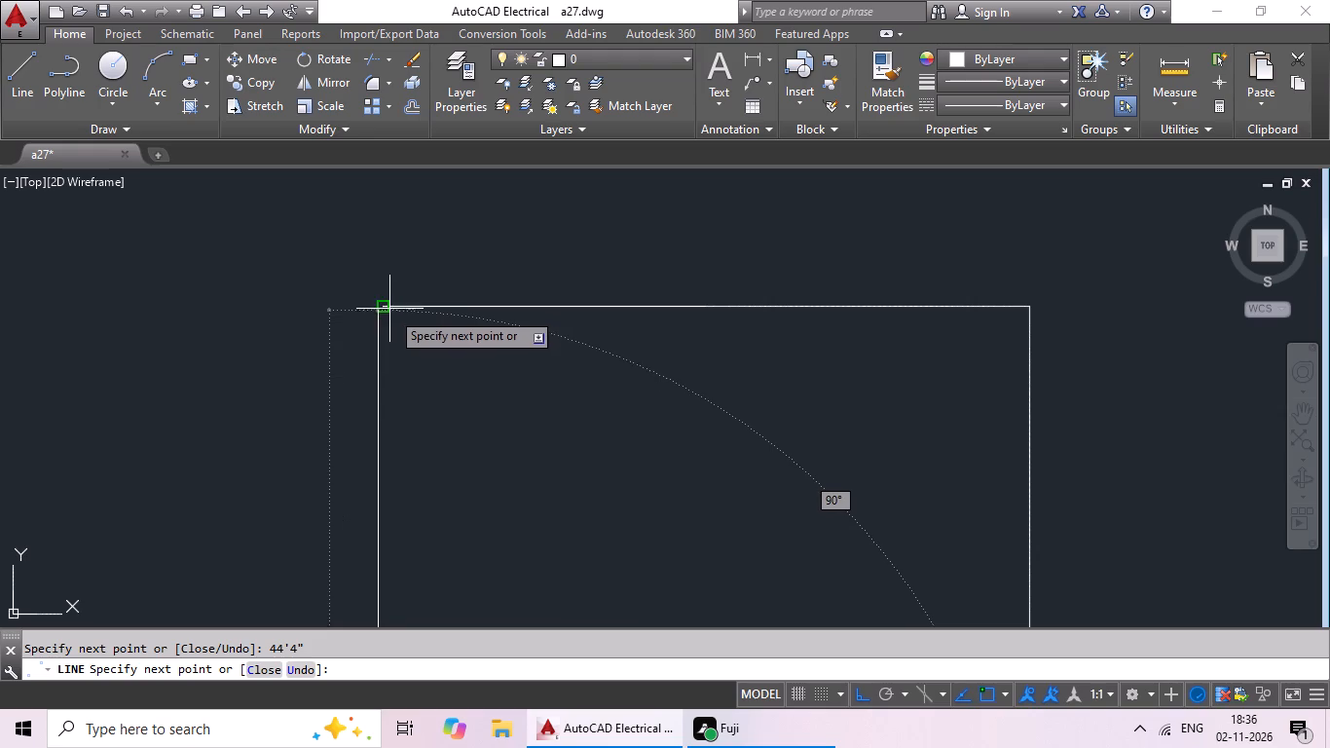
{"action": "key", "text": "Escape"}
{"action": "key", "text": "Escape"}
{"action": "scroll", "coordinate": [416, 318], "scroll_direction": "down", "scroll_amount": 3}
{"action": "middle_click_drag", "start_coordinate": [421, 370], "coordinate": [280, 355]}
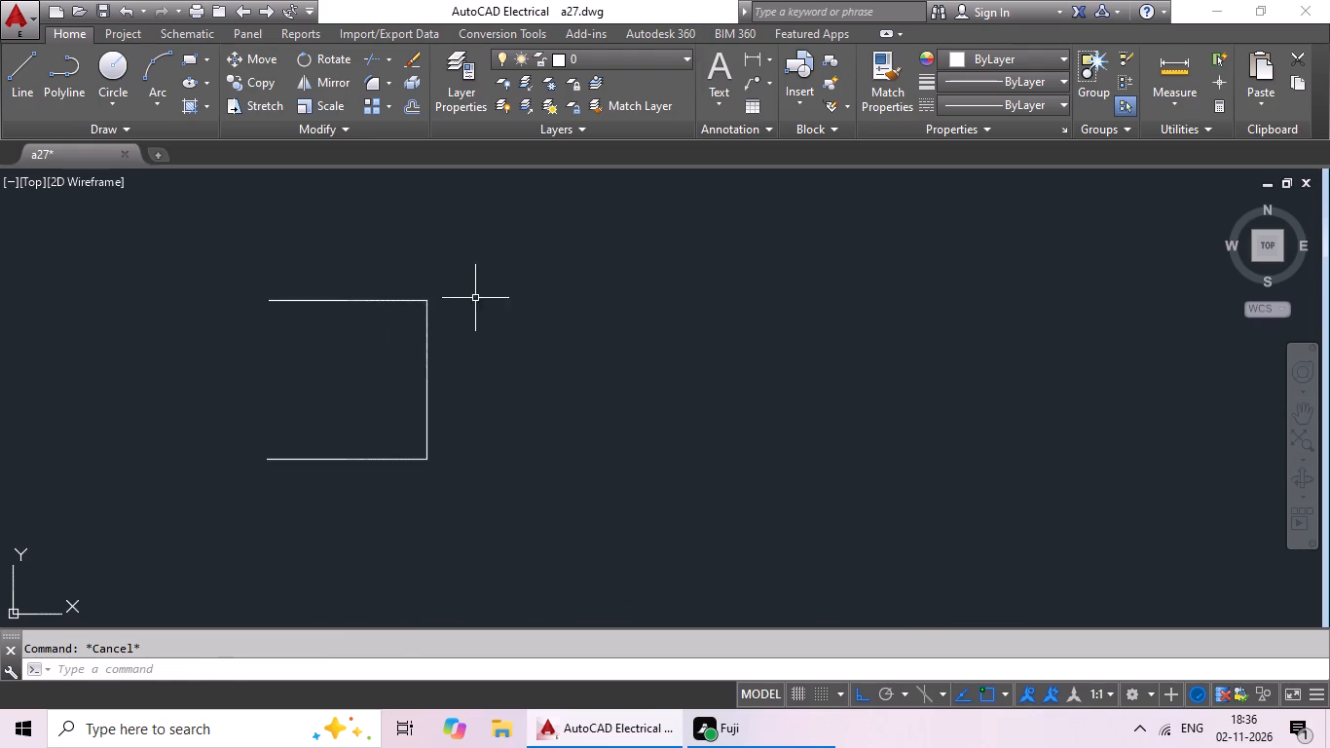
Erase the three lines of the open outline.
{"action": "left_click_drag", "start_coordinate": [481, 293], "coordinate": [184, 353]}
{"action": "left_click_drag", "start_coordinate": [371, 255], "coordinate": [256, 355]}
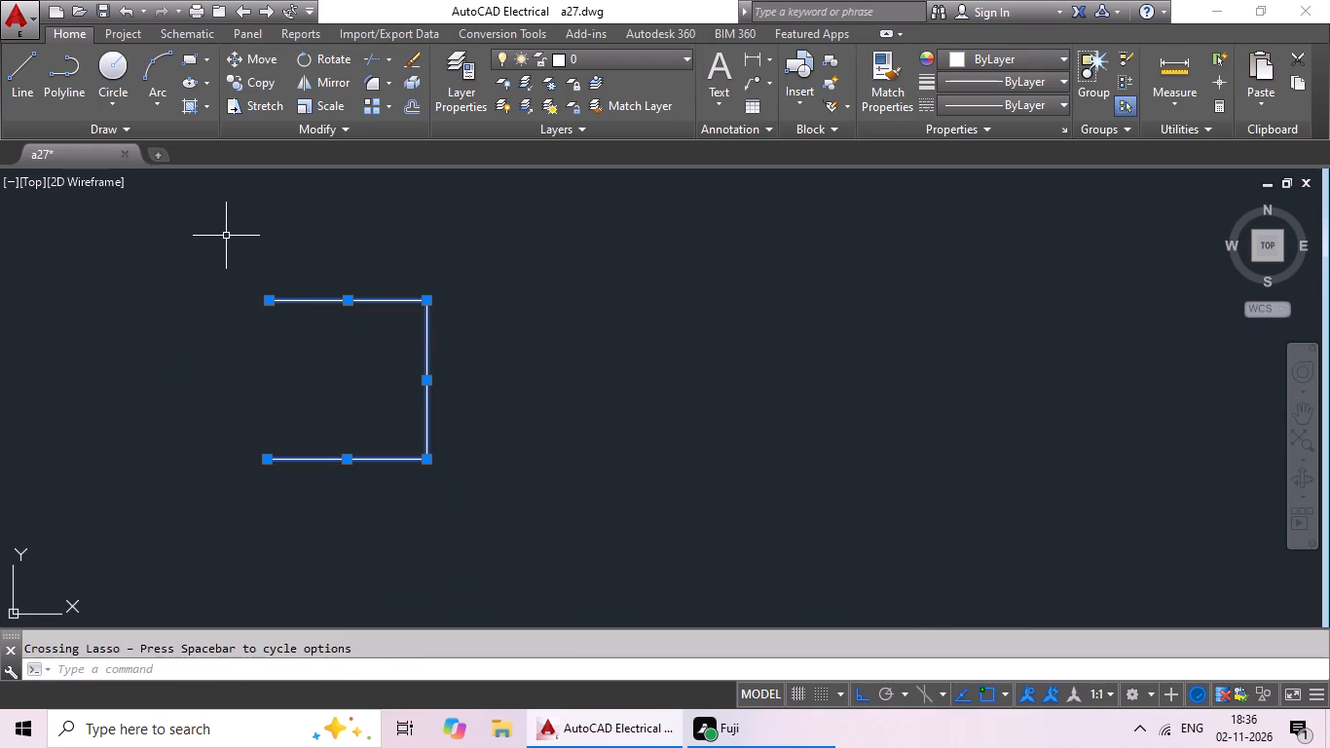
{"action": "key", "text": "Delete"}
Draw a closed rectangular outline with lines, 44'4" wide and 50' high.
{"action": "scroll", "coordinate": [223, 243], "scroll_direction": "down", "scroll_amount": 3}
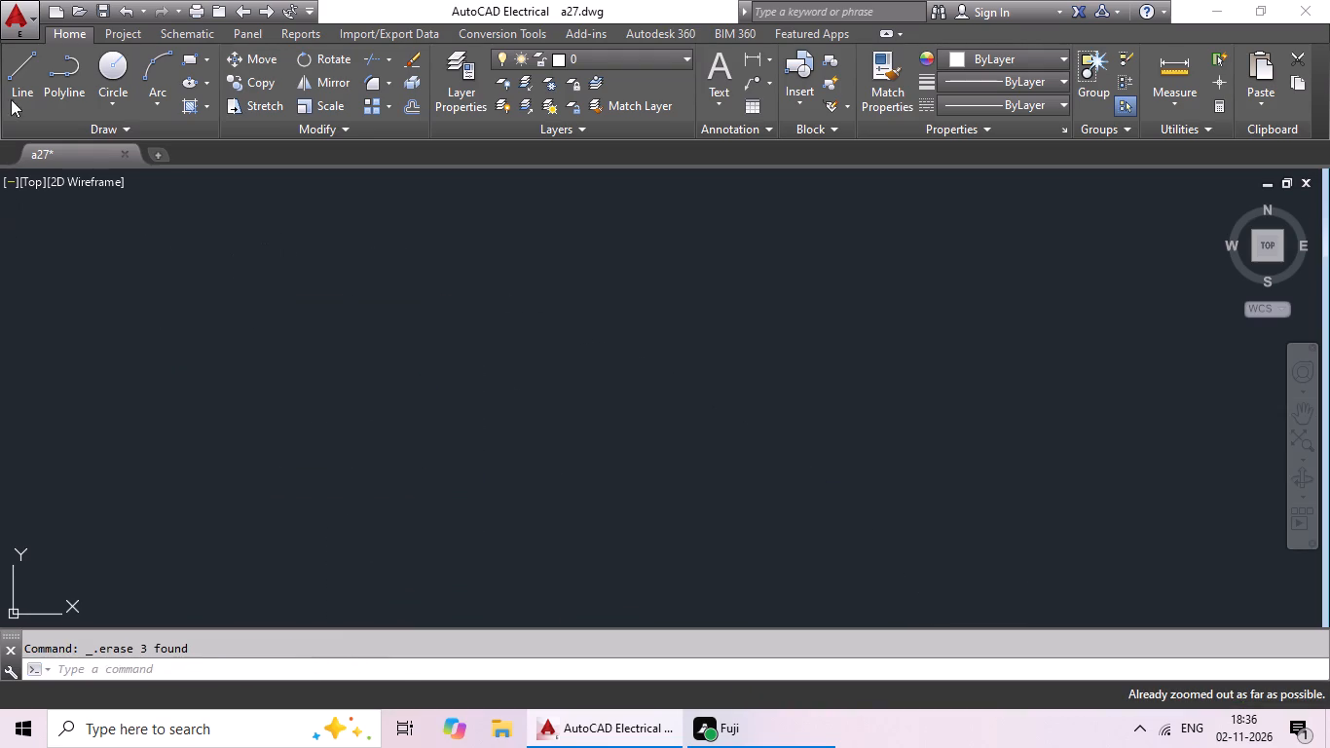
{"action": "left_click", "coordinate": [8, 82]}
{"action": "left_click", "coordinate": [233, 248]}
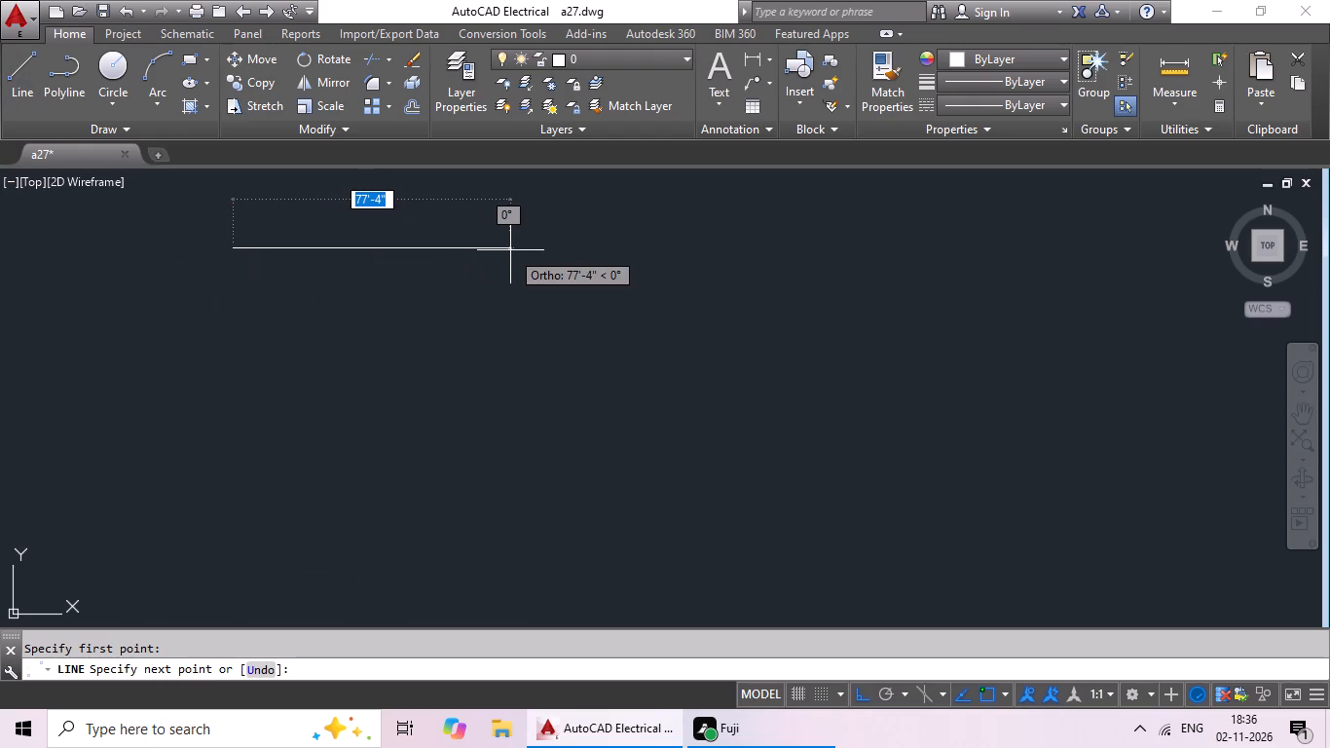
{"action": "type", "text": "44'4"}
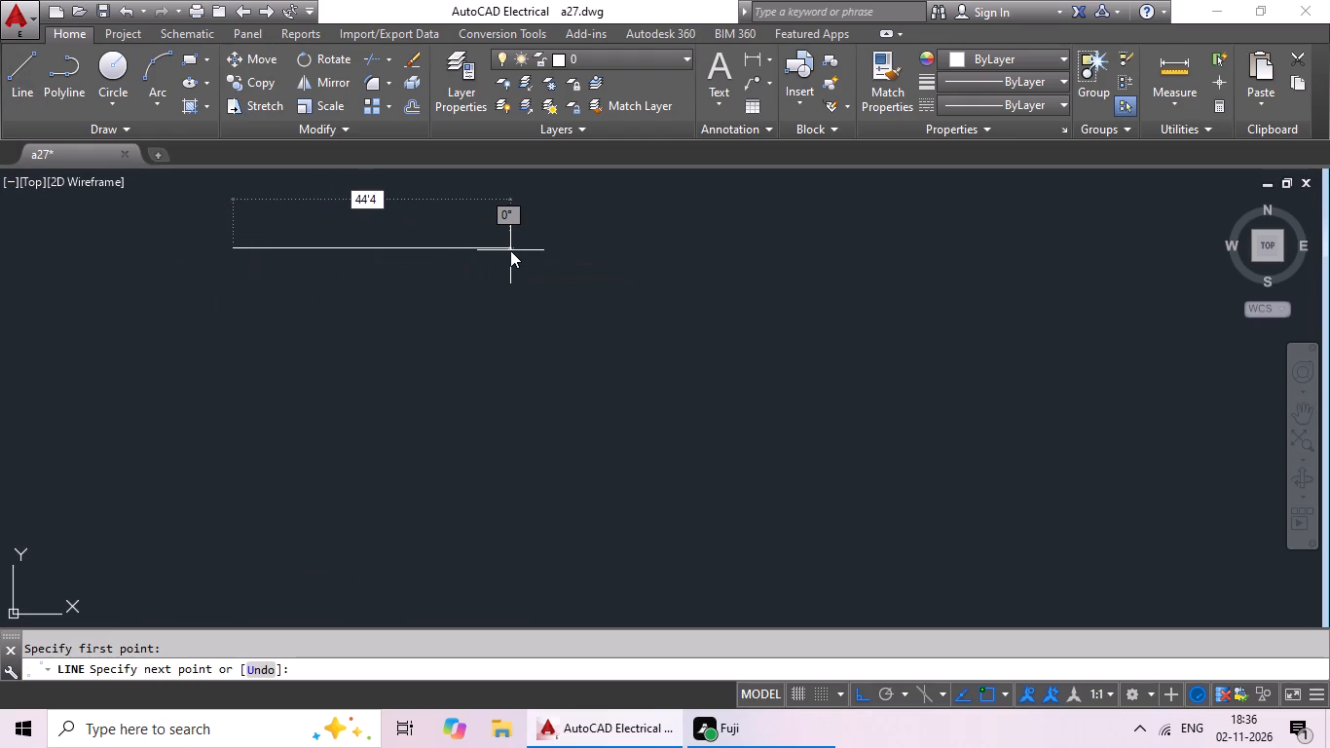
{"action": "key", "text": "shift+quotedbl"}
{"action": "key", "text": "Return"}
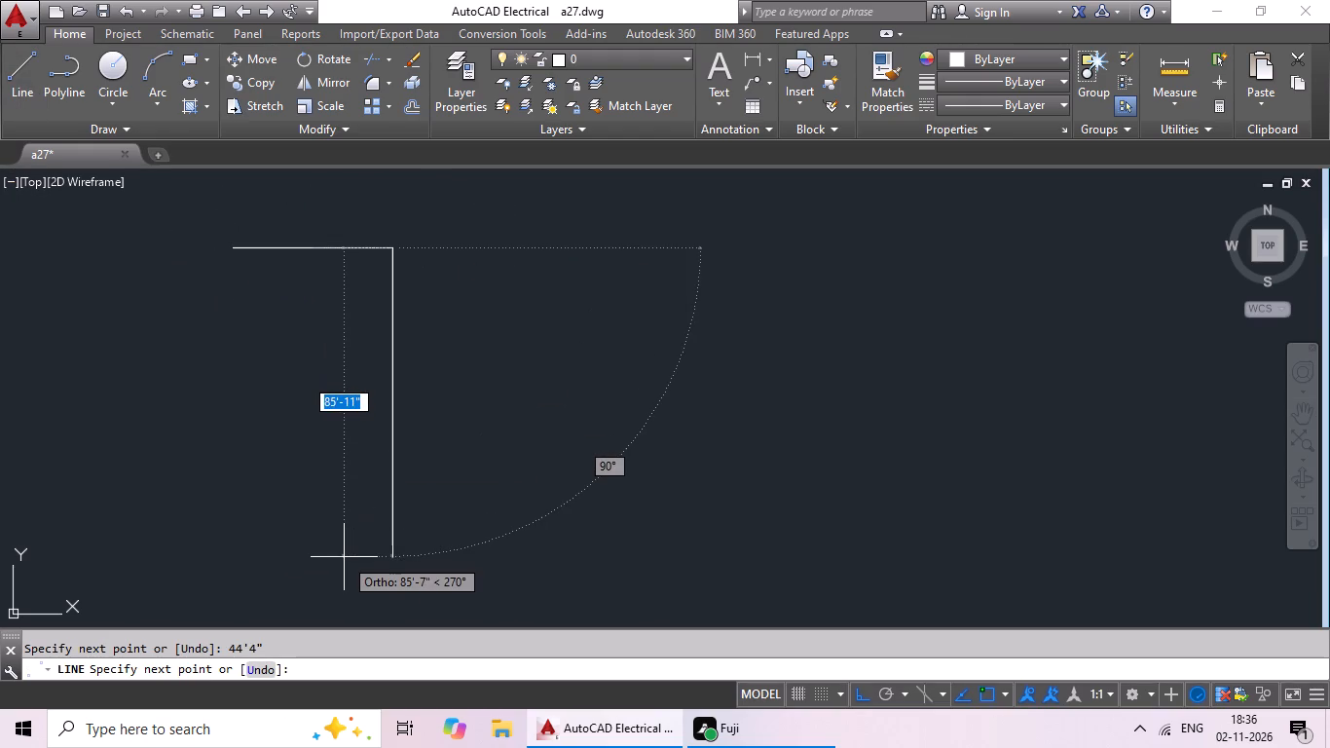
{"action": "type", "text": "50'"}
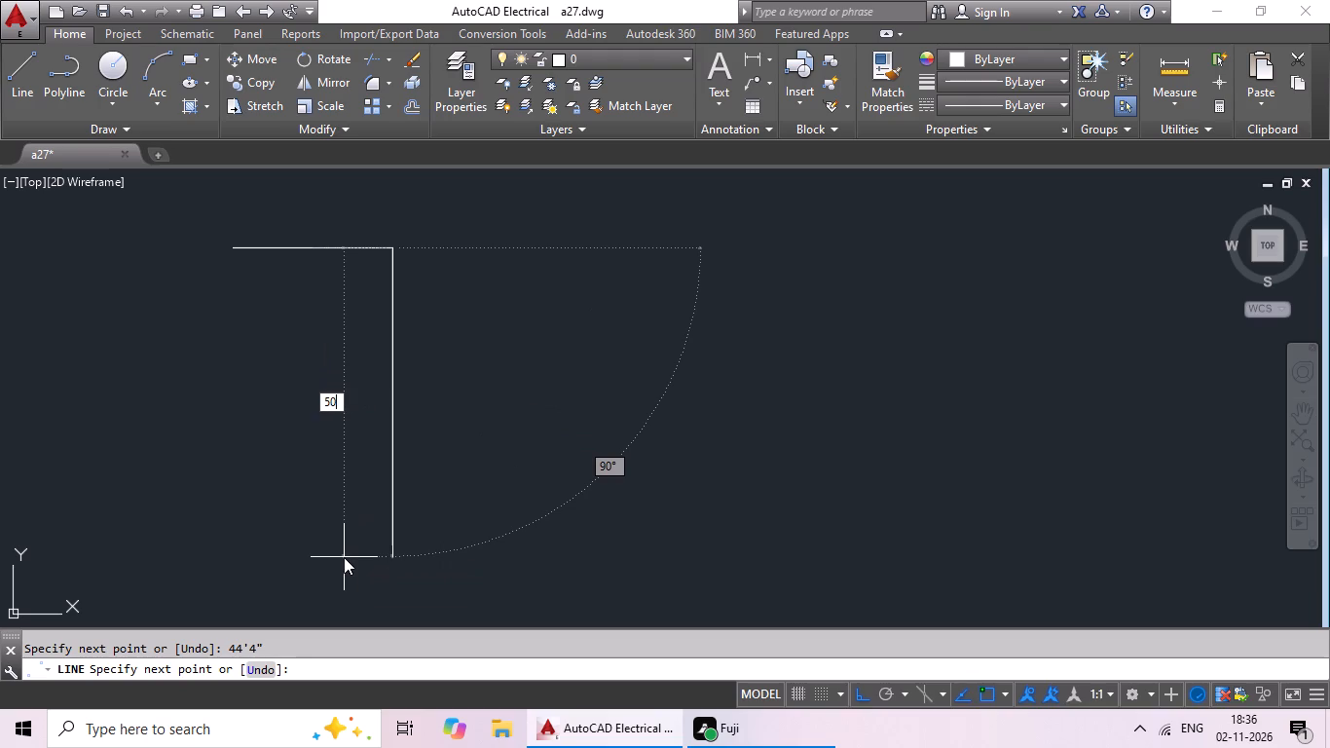
{"action": "key", "text": "Return"}
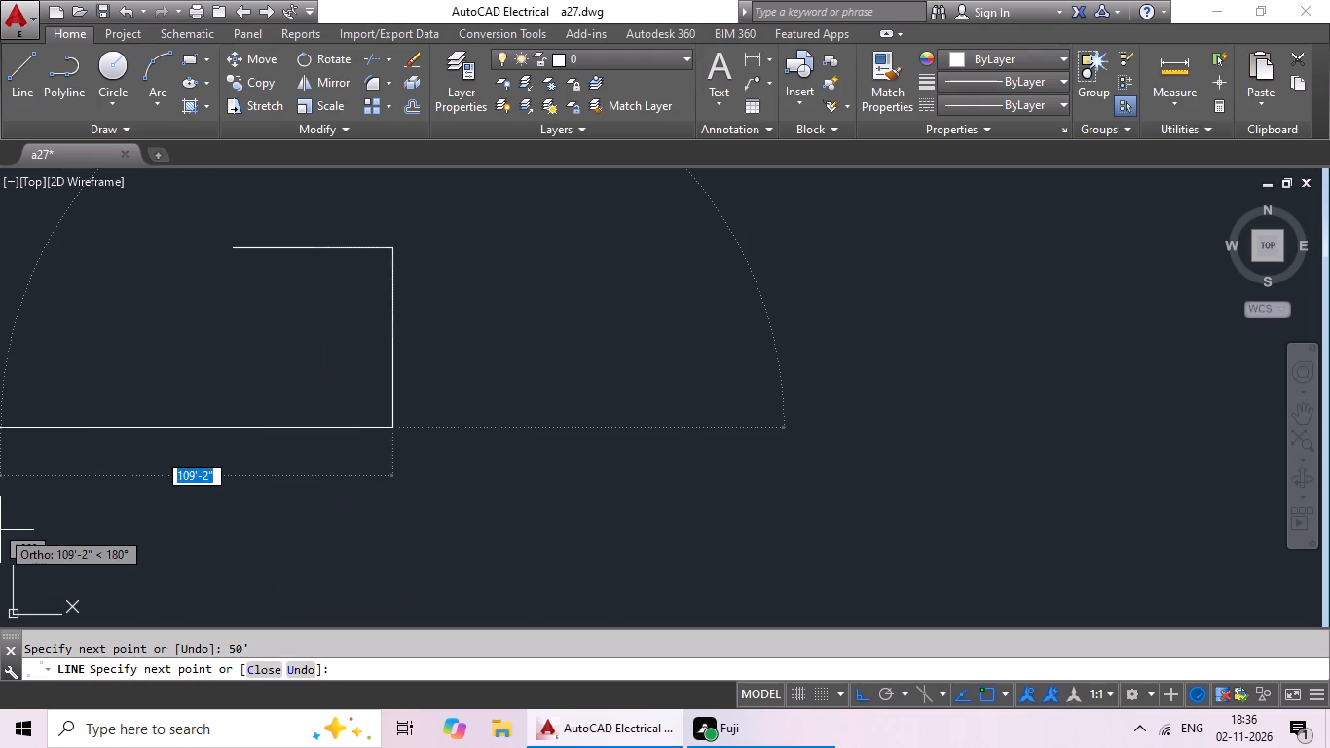
{"action": "type", "text": "44'4"}
{"action": "key", "text": "shift+quotedbl"}
{"action": "key", "text": "Return"}
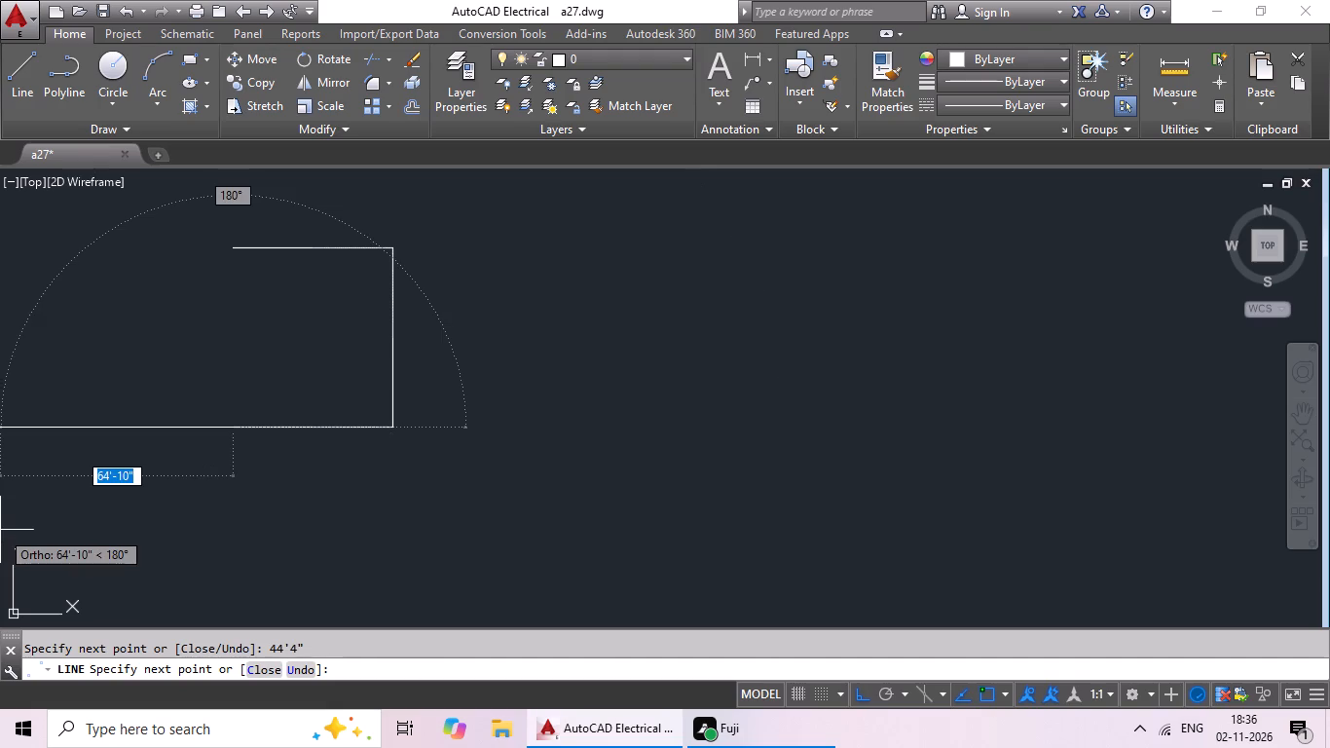
{"action": "scroll", "coordinate": [234, 255], "scroll_direction": "up", "scroll_amount": 4}
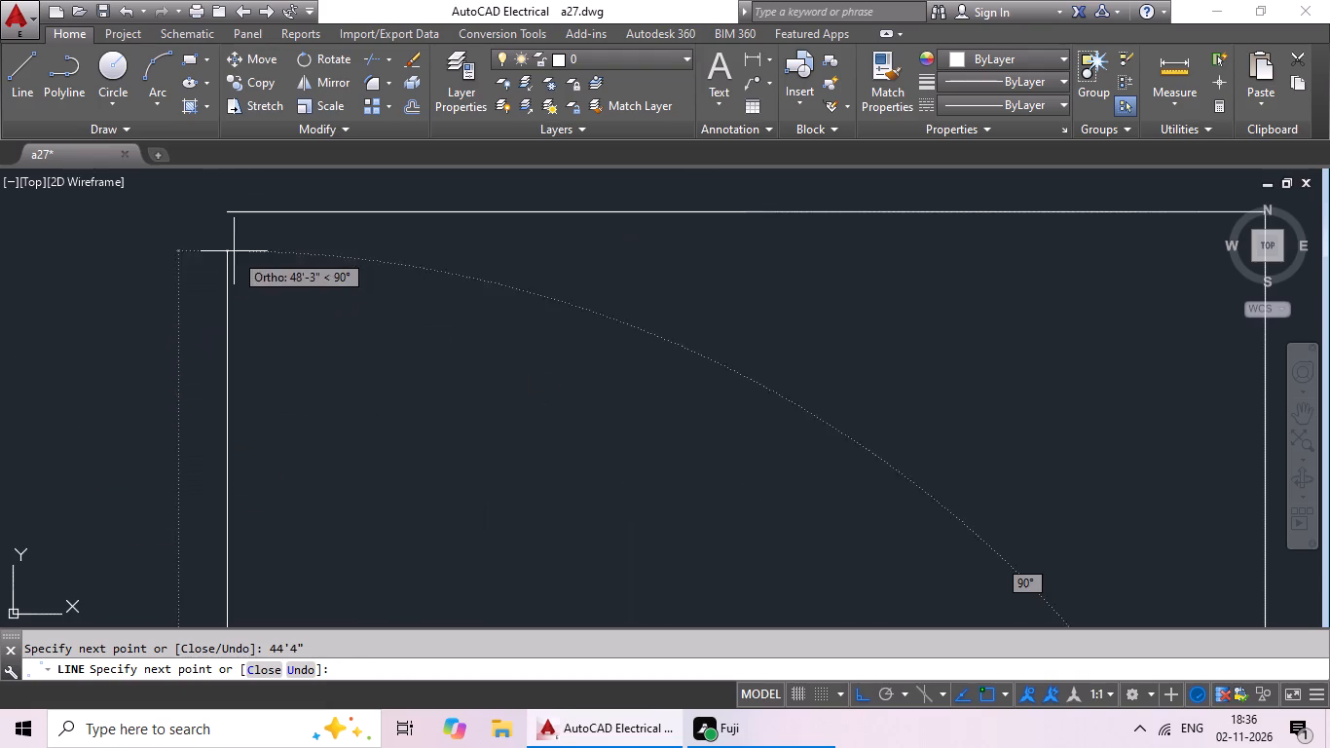
{"action": "left_click", "coordinate": [231, 215]}
{"action": "scroll", "coordinate": [386, 290], "scroll_direction": "down", "scroll_amount": 3}
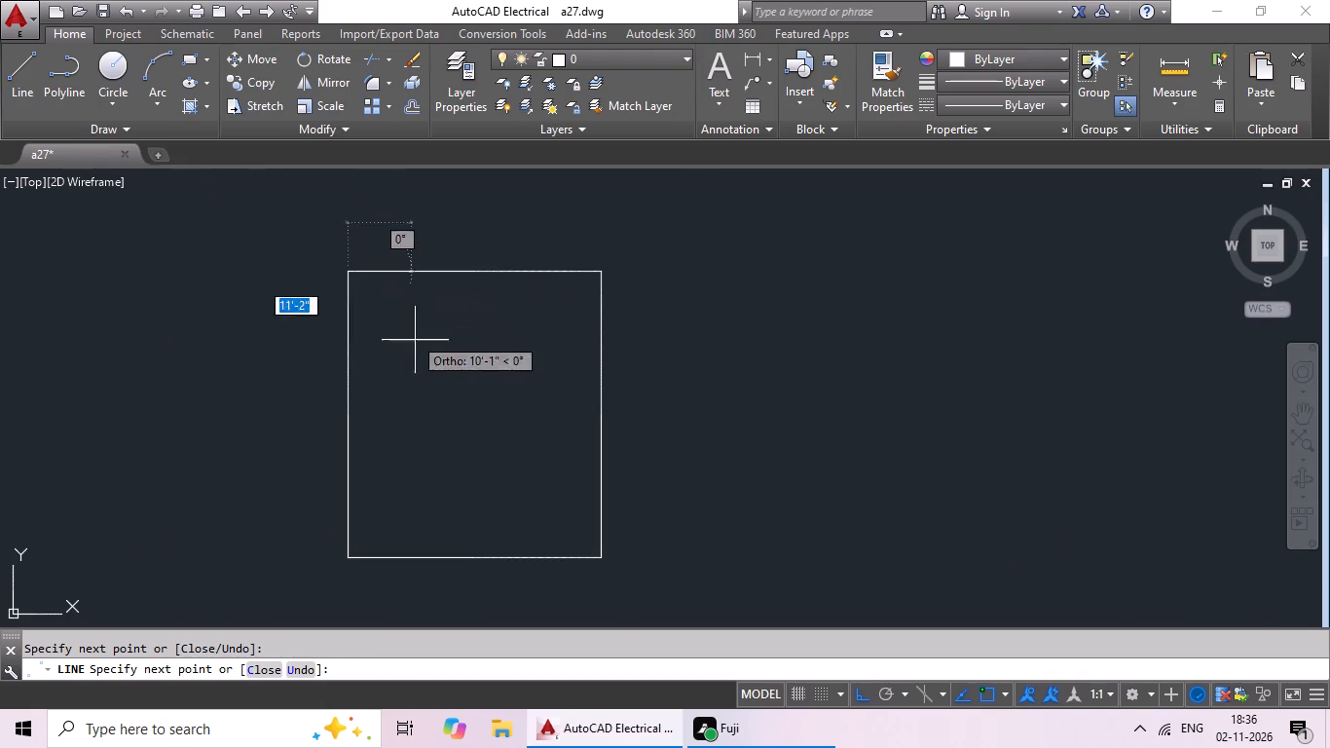
{"action": "key", "text": "Escape"}
{"action": "middle_click_drag", "start_coordinate": [425, 382], "coordinate": [349, 370]}
{"action": "key", "text": "Escape"}
{"action": "key", "text": "Escape"}
Offset all four sides of the rectangle 9" inward to form the outer wall thickness.
{"action": "key", "text": "o"}
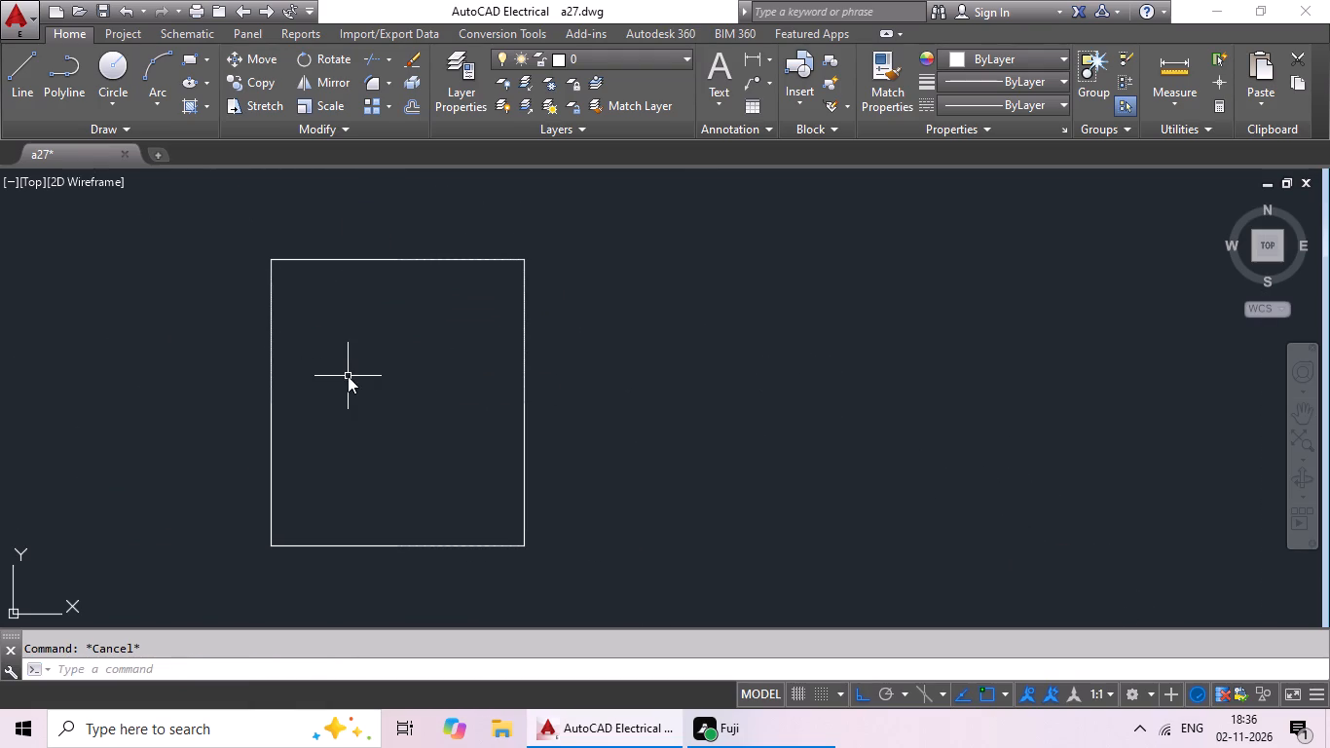
{"action": "key", "text": "Return"}
{"action": "key", "text": "9"}
{"action": "key", "text": "shift+quotedbl"}
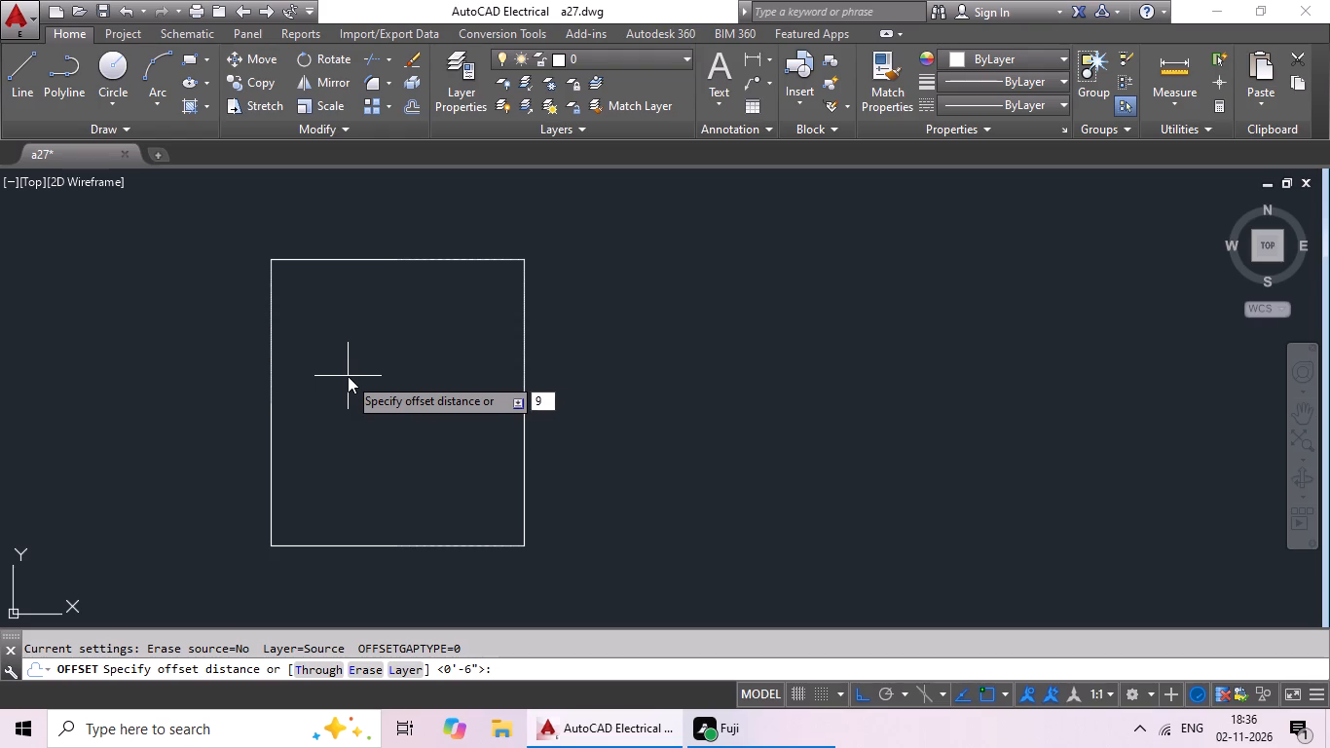
{"action": "key", "text": "Return"}
{"action": "left_click", "coordinate": [273, 420]}
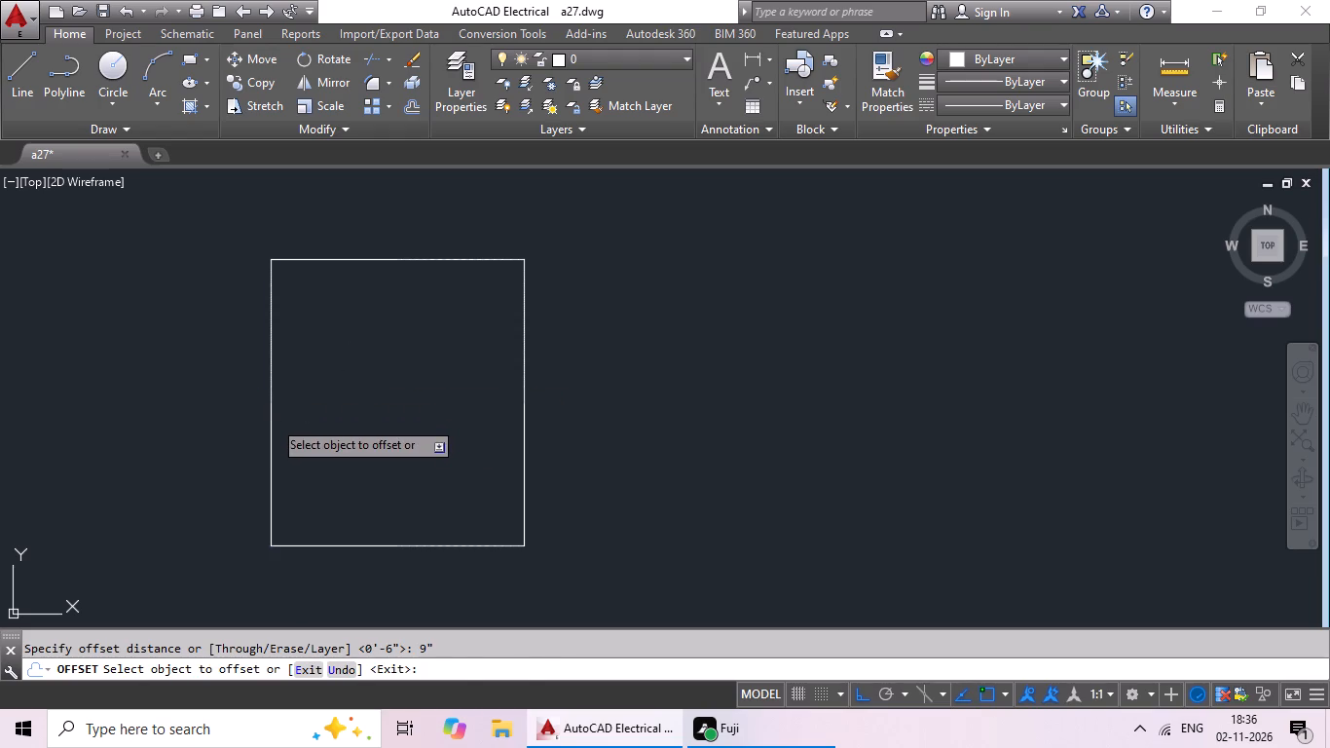
{"action": "left_click_drag", "start_coordinate": [335, 406], "coordinate": [356, 378]}
{"action": "left_click_drag", "start_coordinate": [405, 261], "coordinate": [404, 299]}
{"action": "left_click", "coordinate": [404, 311]}
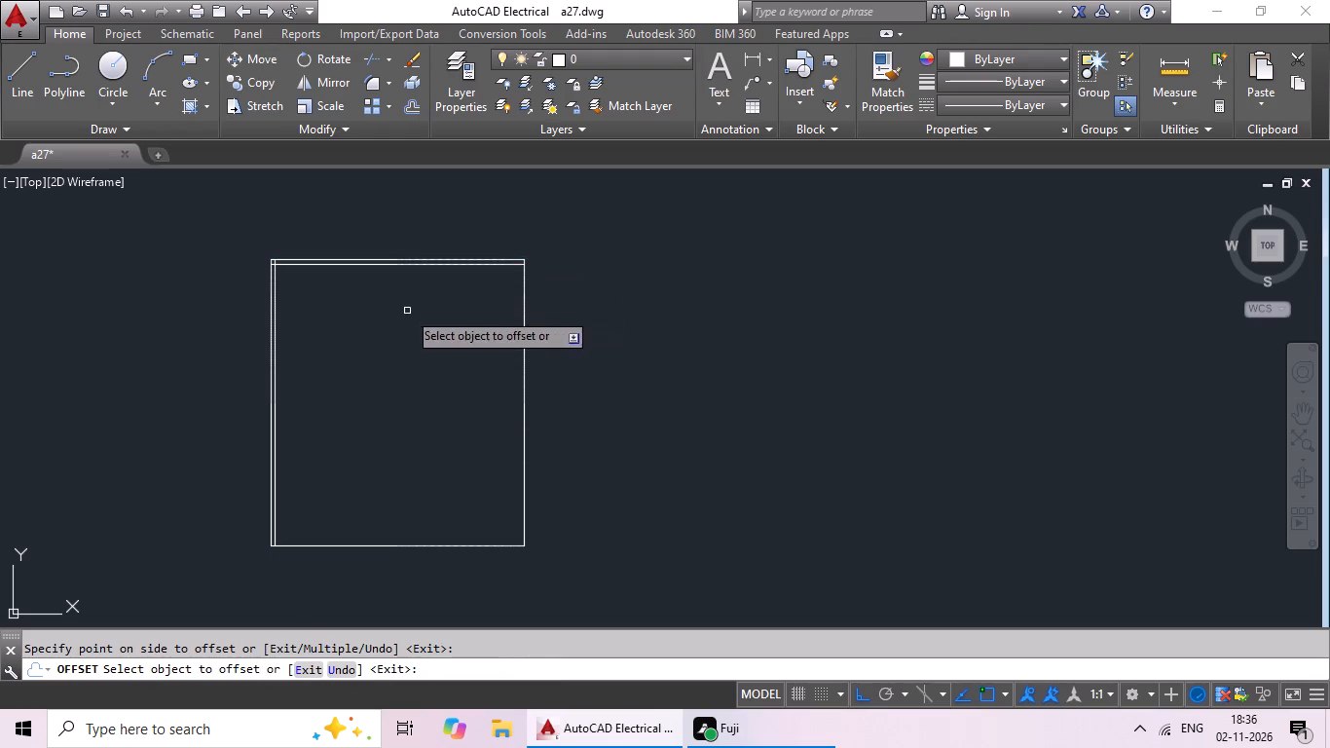
{"action": "left_click_drag", "start_coordinate": [523, 293], "coordinate": [520, 305]}
{"action": "left_click", "coordinate": [470, 355]}
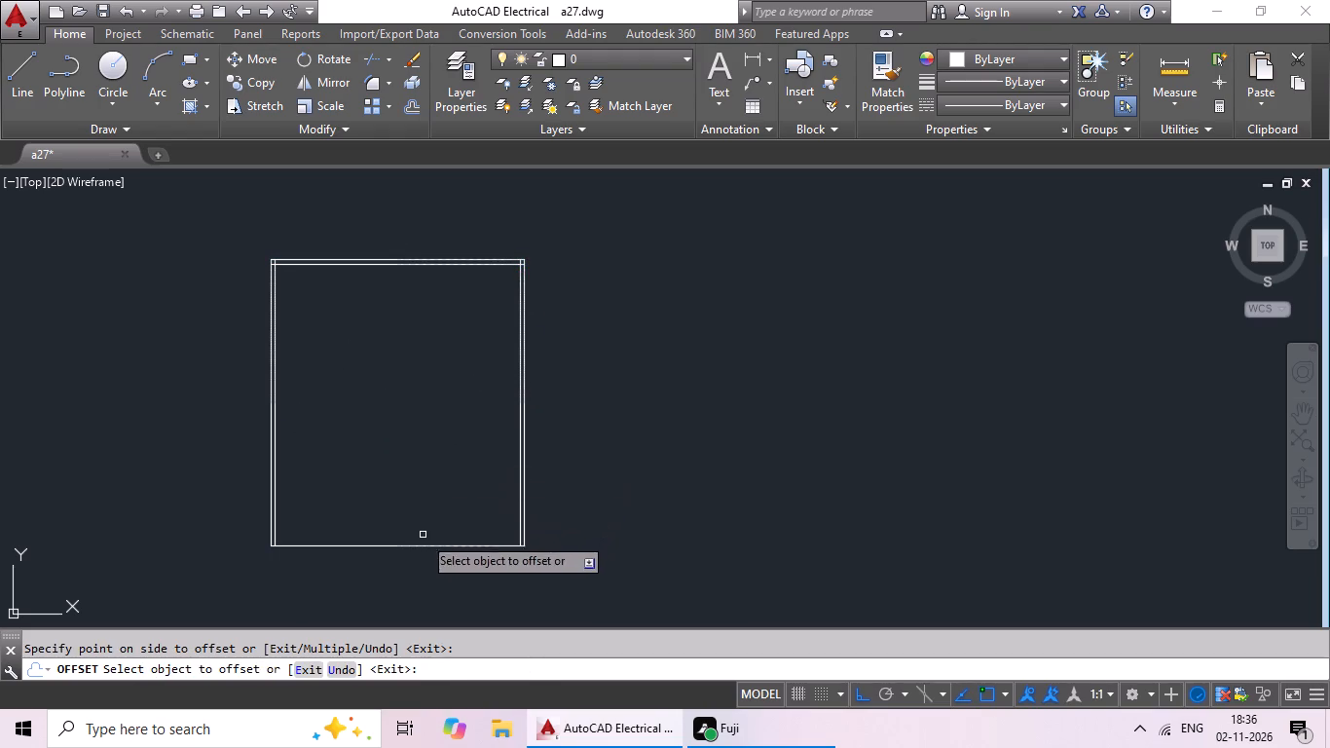
{"action": "left_click_drag", "start_coordinate": [420, 544], "coordinate": [428, 527]}
{"action": "left_click", "coordinate": [438, 490]}
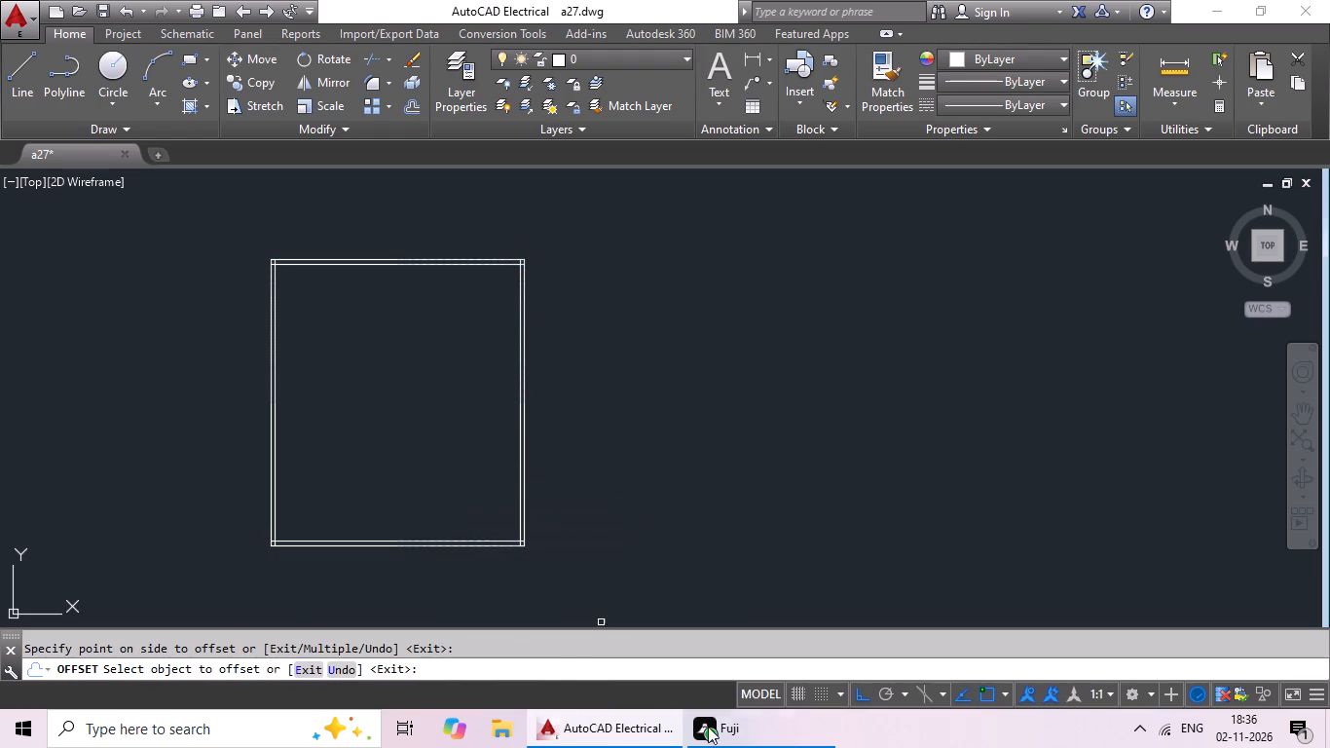
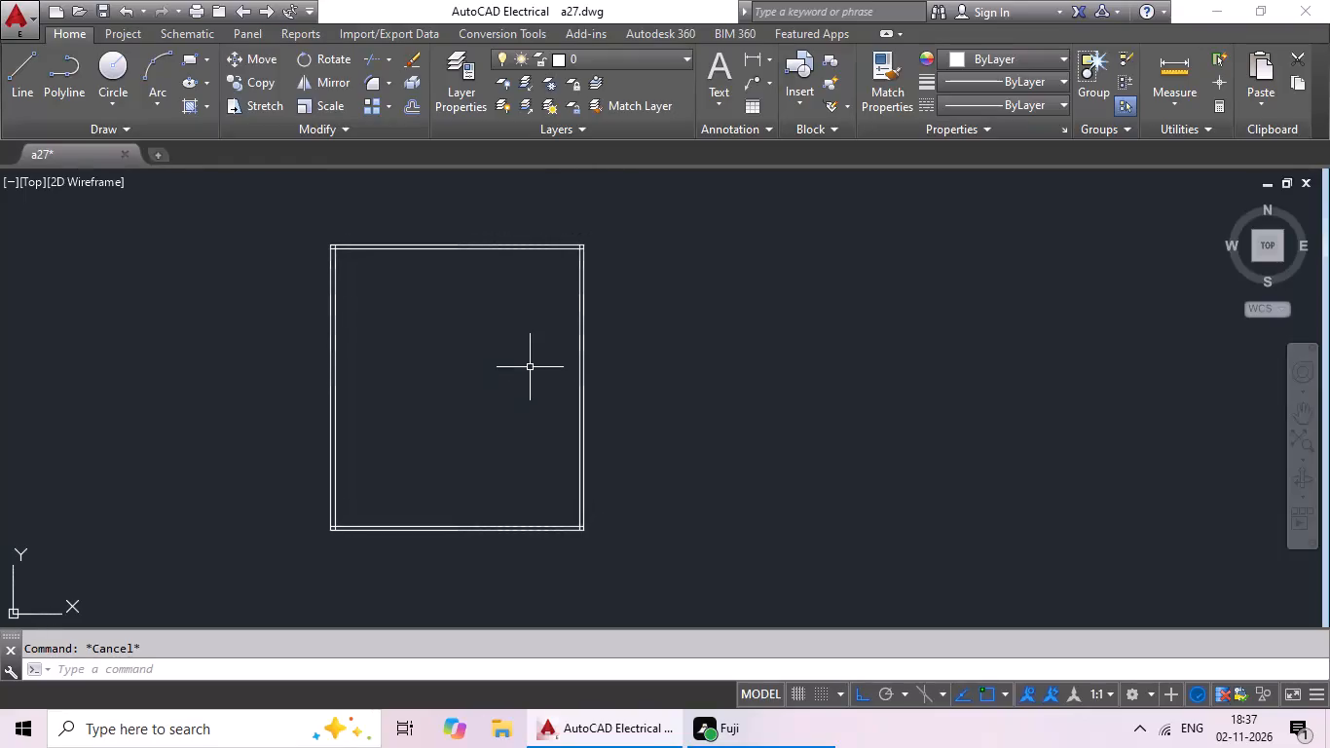
Offset the inner line of the left outer wall 10' toward the inside of the plan.
{"action": "scroll", "coordinate": [530, 367], "scroll_direction": "up", "scroll_amount": 1}
{"action": "middle_click_drag", "start_coordinate": [540, 366], "coordinate": [599, 380]}
{"action": "scroll", "coordinate": [622, 373], "scroll_direction": "down", "scroll_amount": 1}
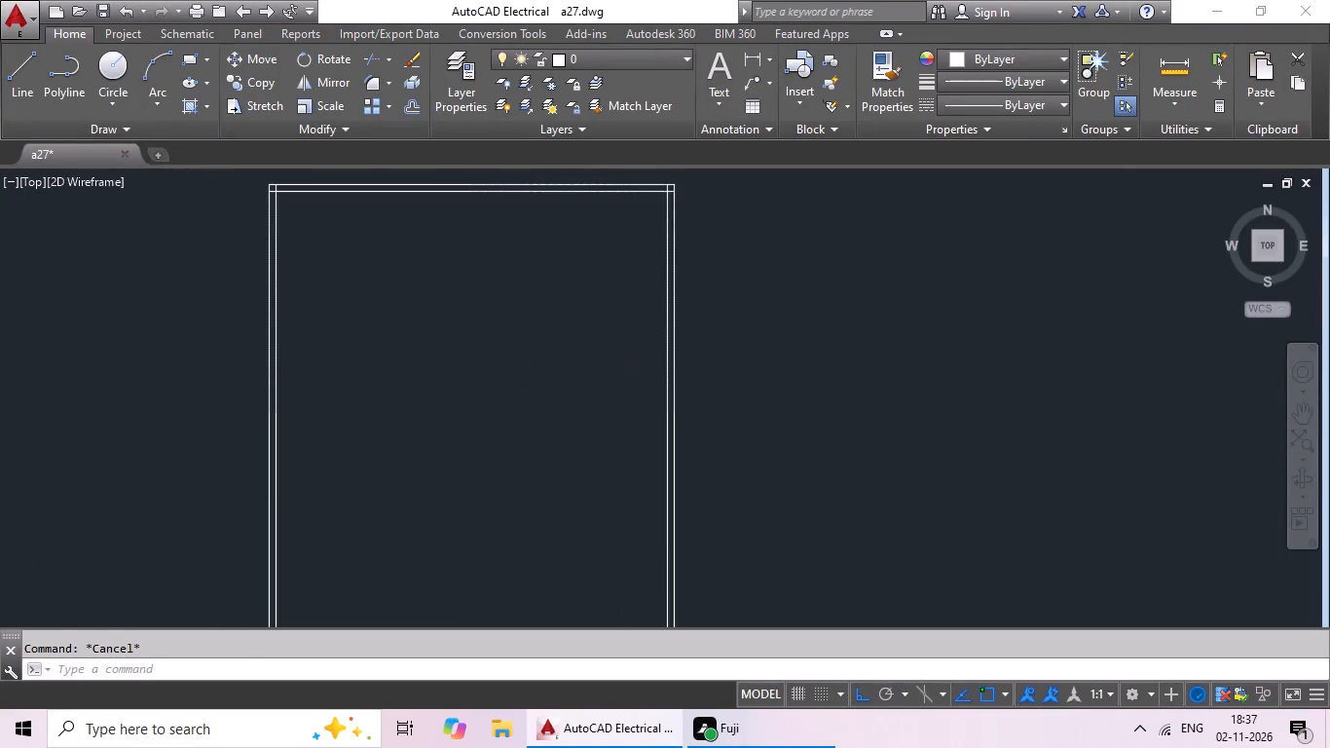
{"action": "middle_click_drag", "start_coordinate": [537, 388], "coordinate": [514, 393]}
{"action": "key", "text": "Escape"}
{"action": "key", "text": "Escape"}
{"action": "key", "text": "Escape"}
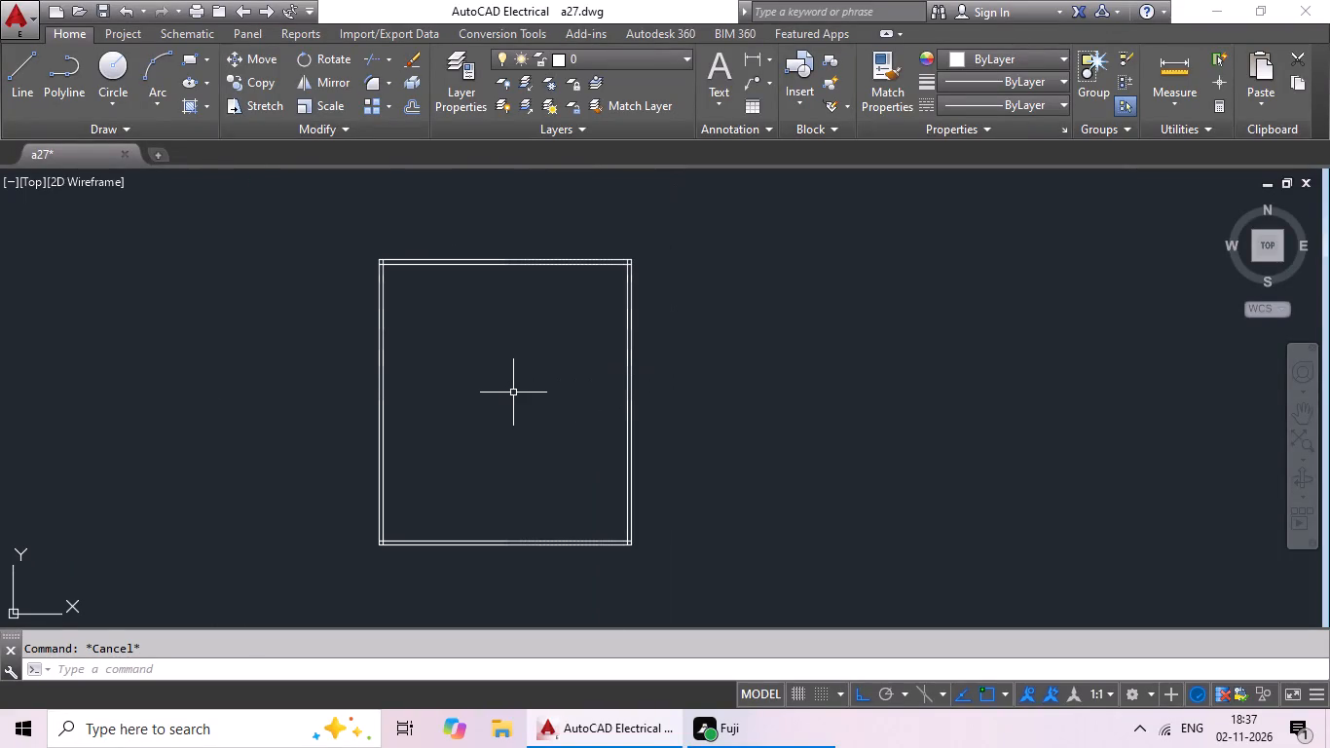
{"action": "key", "text": "Escape"}
{"action": "key", "text": "Escape"}
{"action": "key", "text": "o"}
{"action": "key", "text": "Return"}
{"action": "type", "text": "10'"}
{"action": "key", "text": "Return"}
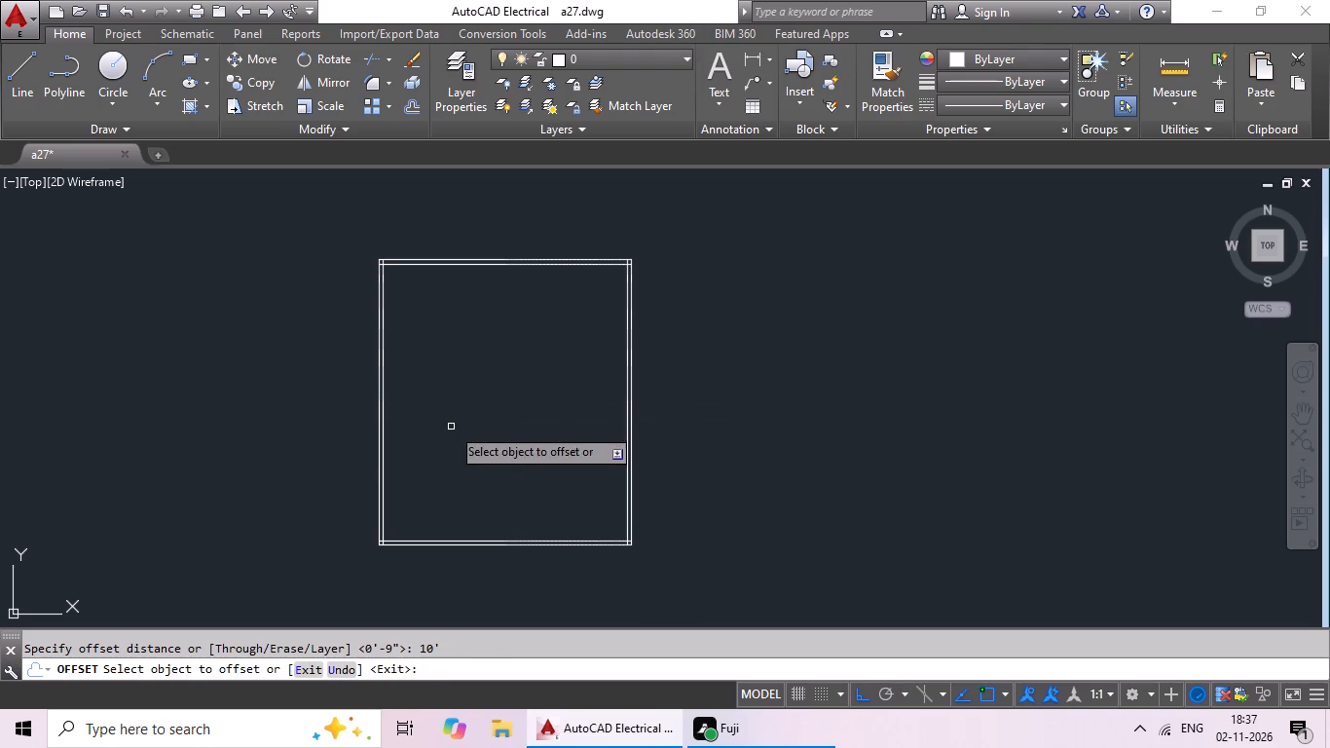
{"action": "left_click_drag", "start_coordinate": [383, 484], "coordinate": [441, 471]}
{"action": "left_click", "coordinate": [474, 458]}
{"action": "key", "text": "Escape"}
{"action": "key", "text": "Escape"}
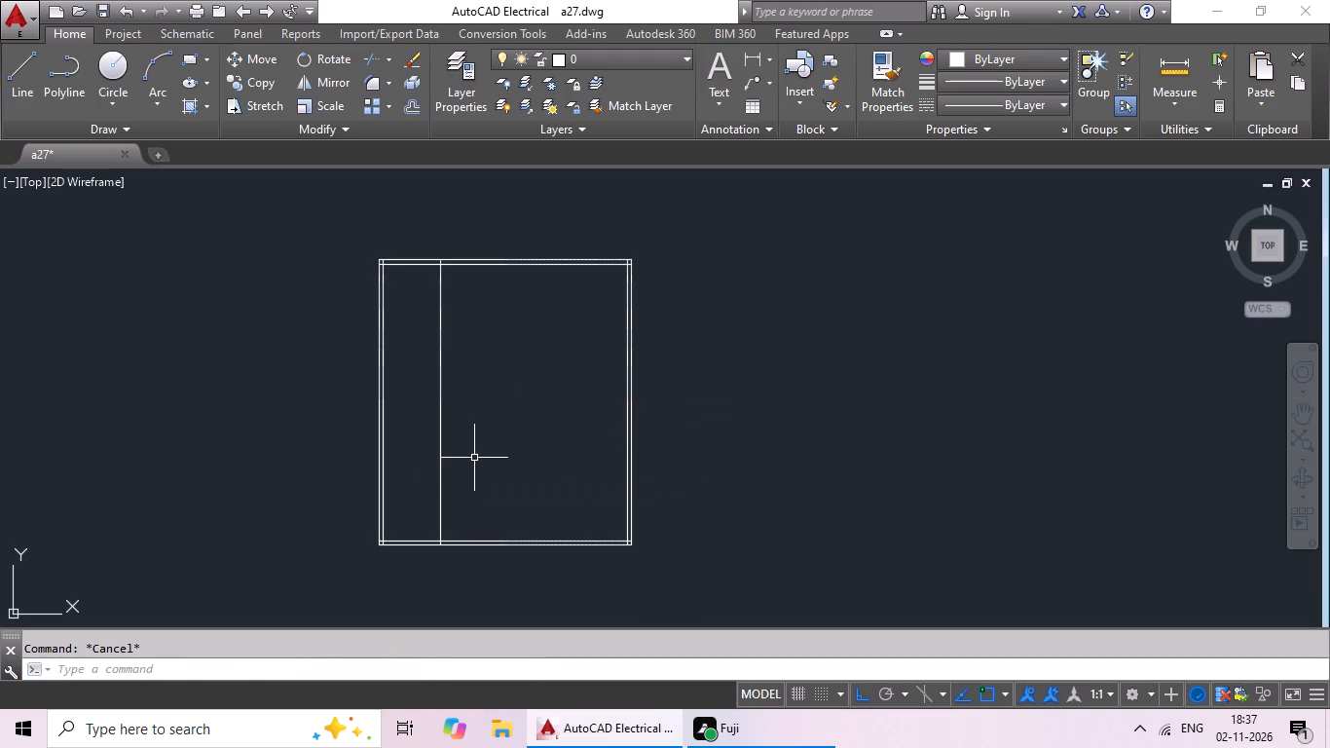
Offset the new vertical partition line 6" to its right to give the interior wall its thickness.
{"action": "key", "text": "o"}
{"action": "key", "text": "Return"}
{"action": "type", "text": "6\""}
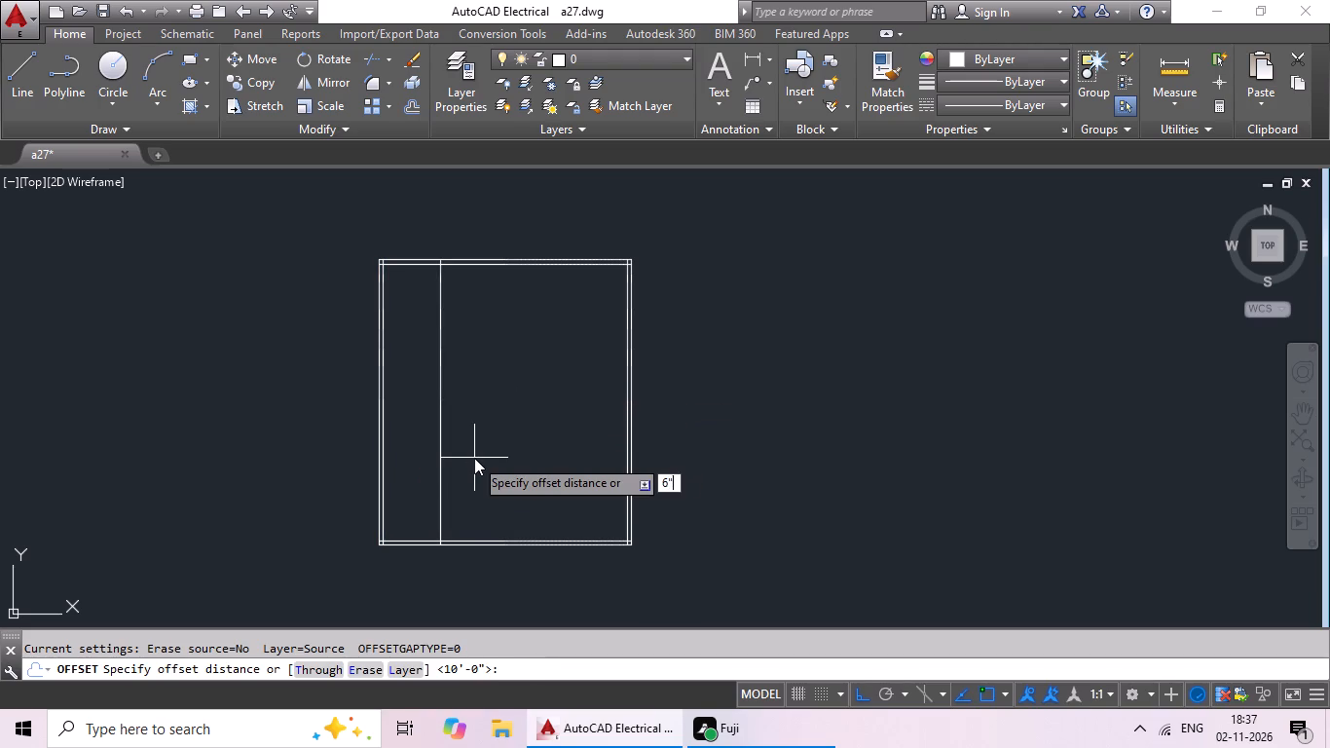
{"action": "key", "text": "Return"}
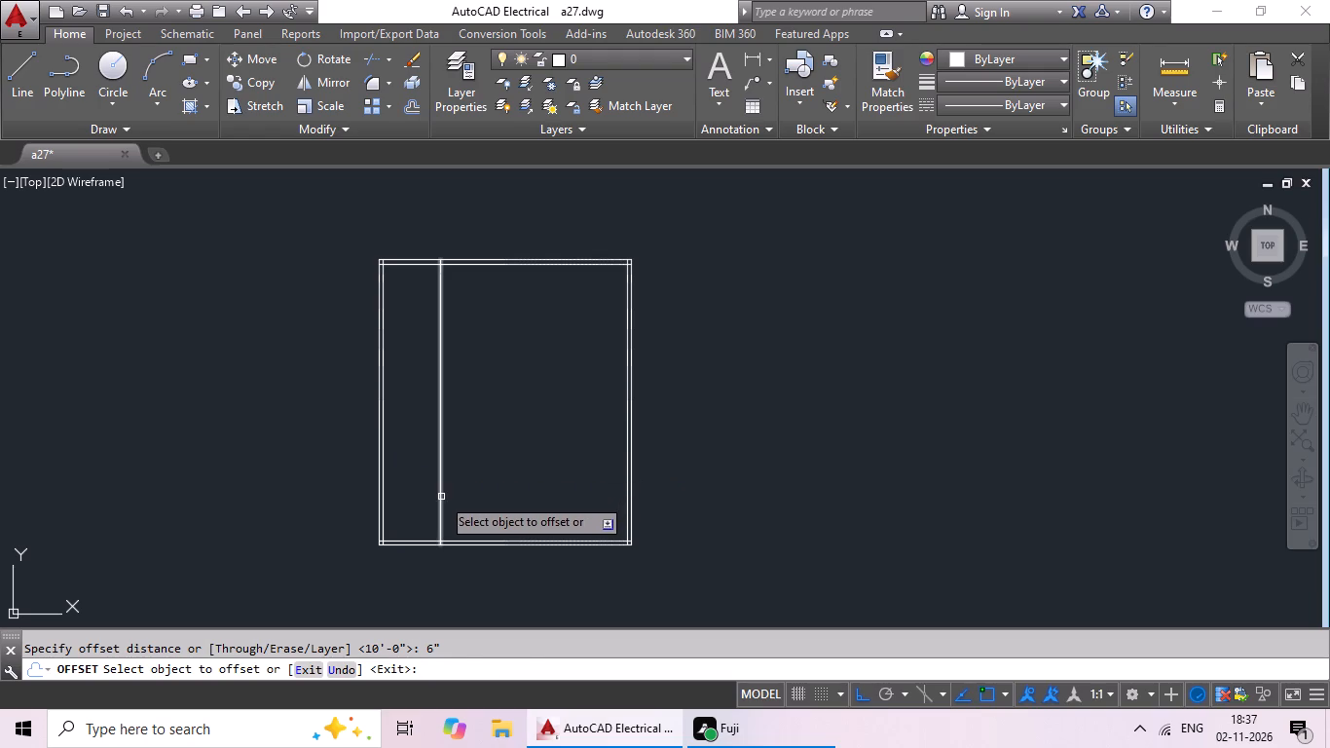
{"action": "left_click", "coordinate": [441, 497]}
{"action": "left_click", "coordinate": [518, 480]}
{"action": "key", "text": "Escape"}
{"action": "key", "text": "Escape"}
{"action": "key", "text": "Escape"}
{"action": "key", "text": "Escape"}
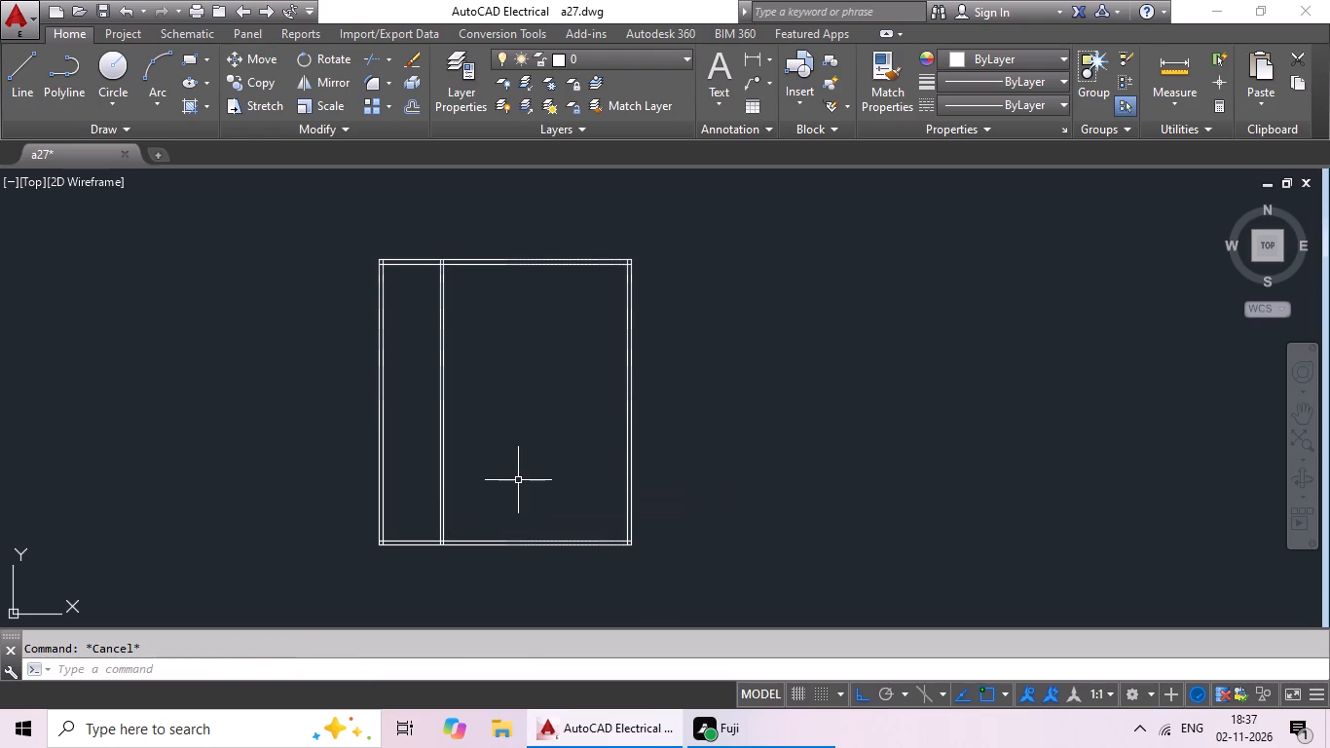
{"action": "key", "text": "Escape"}
{"action": "key", "text": "Escape"}
Offset the right line of the 6" interior wall 7' to the right.
{"action": "key", "text": "o"}
{"action": "key", "text": "Return"}
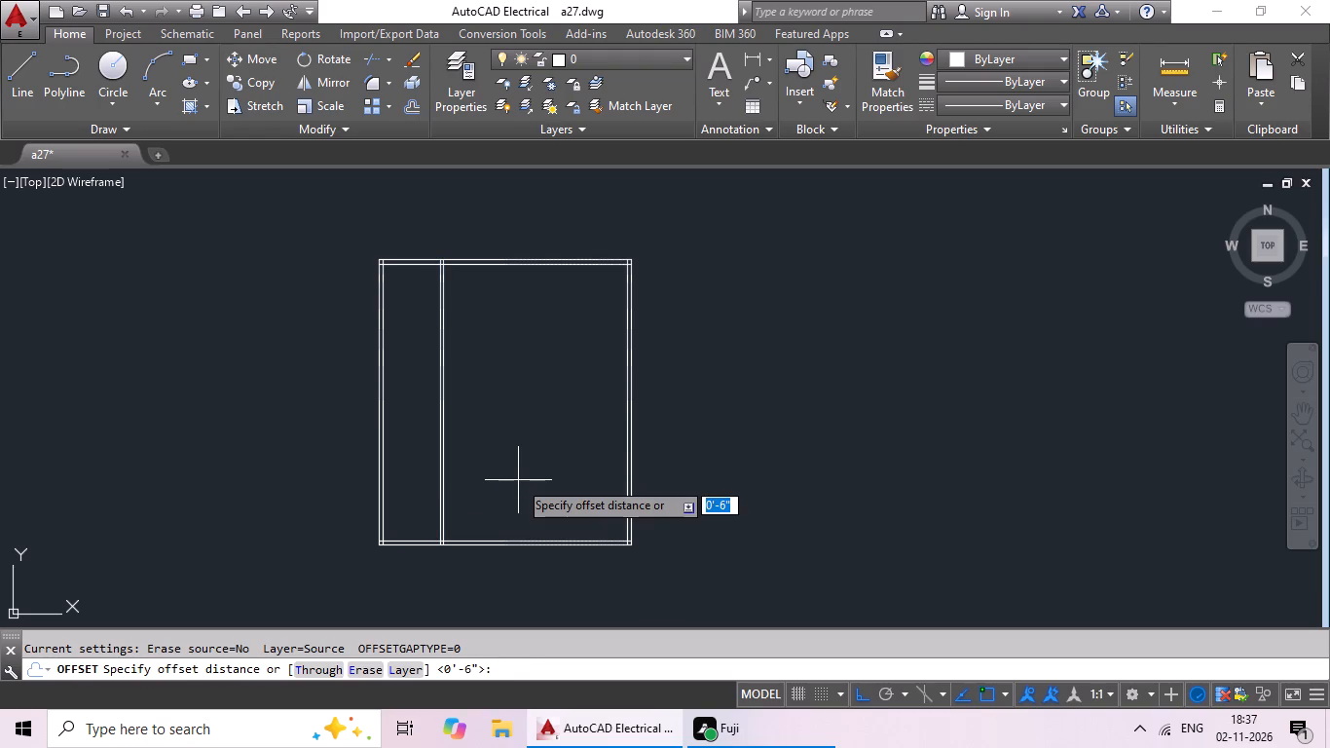
{"action": "type", "text": "7'"}
{"action": "key", "text": "Return"}
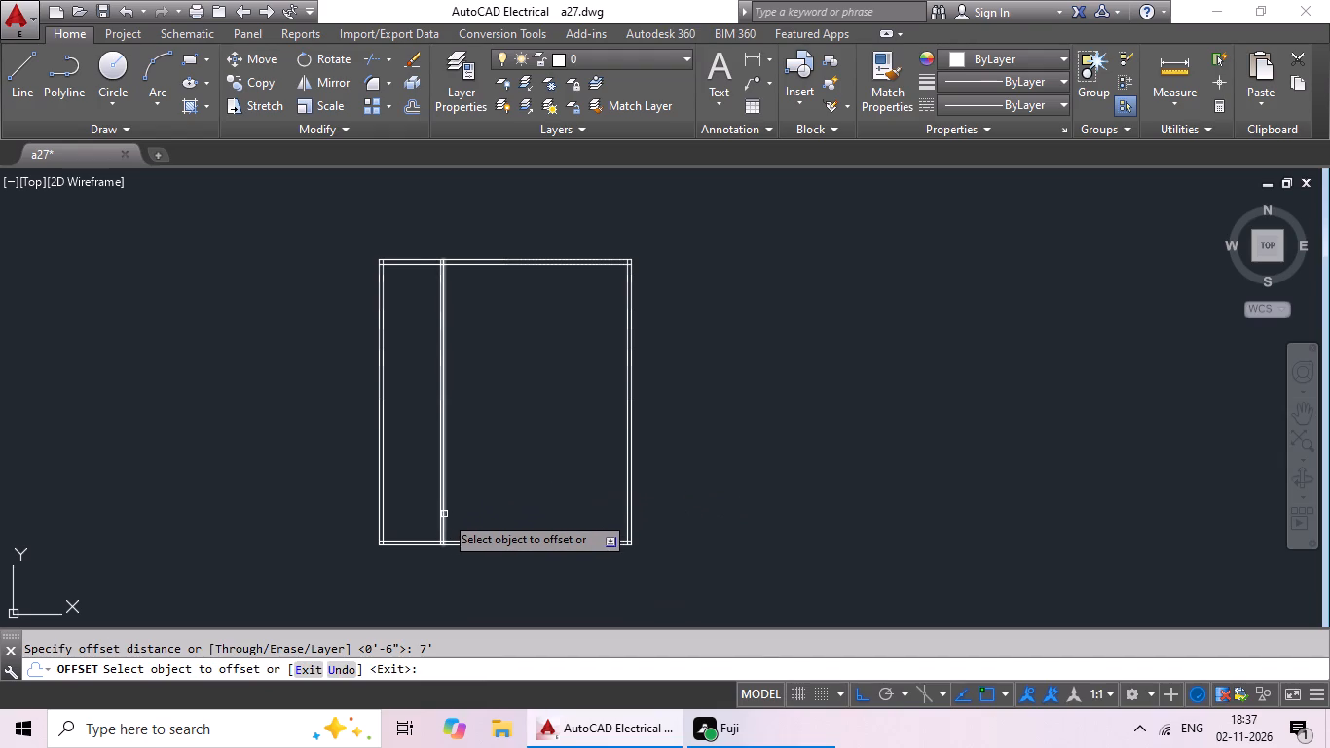
{"action": "left_click", "coordinate": [444, 514]}
{"action": "left_click", "coordinate": [486, 491]}
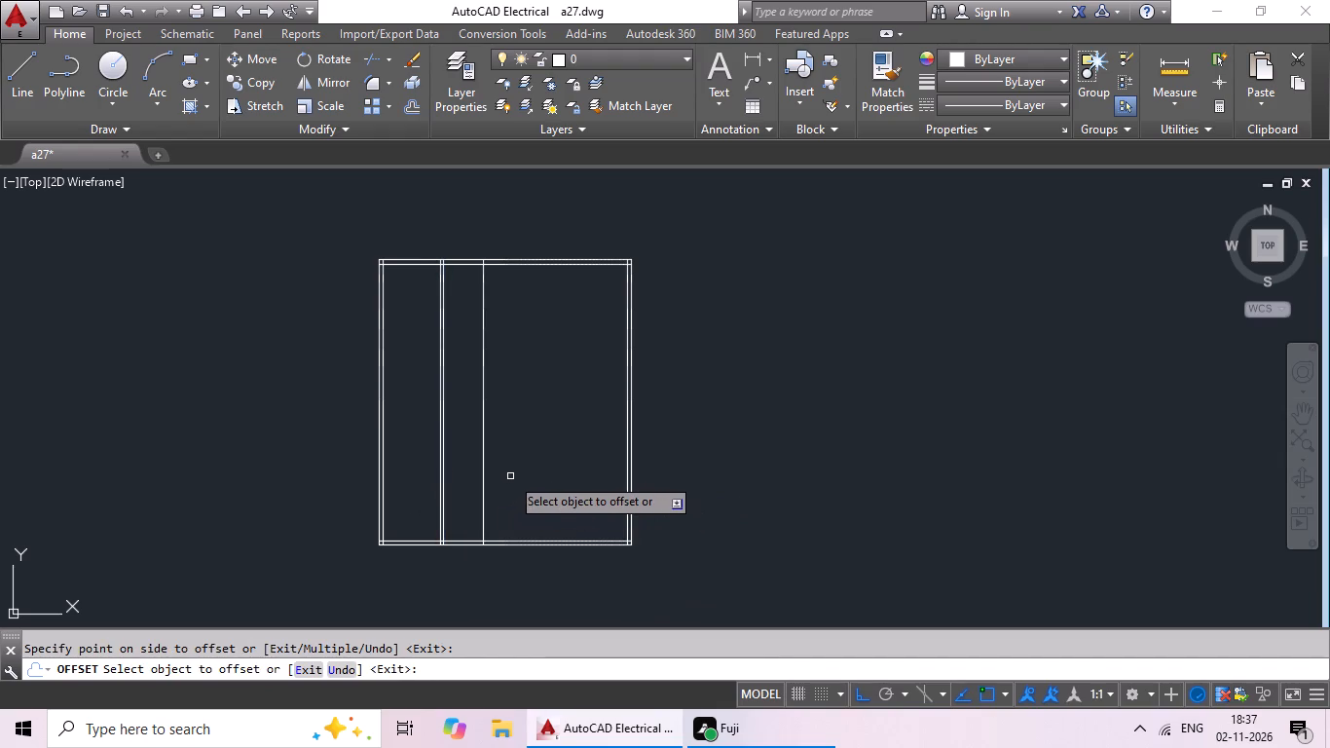
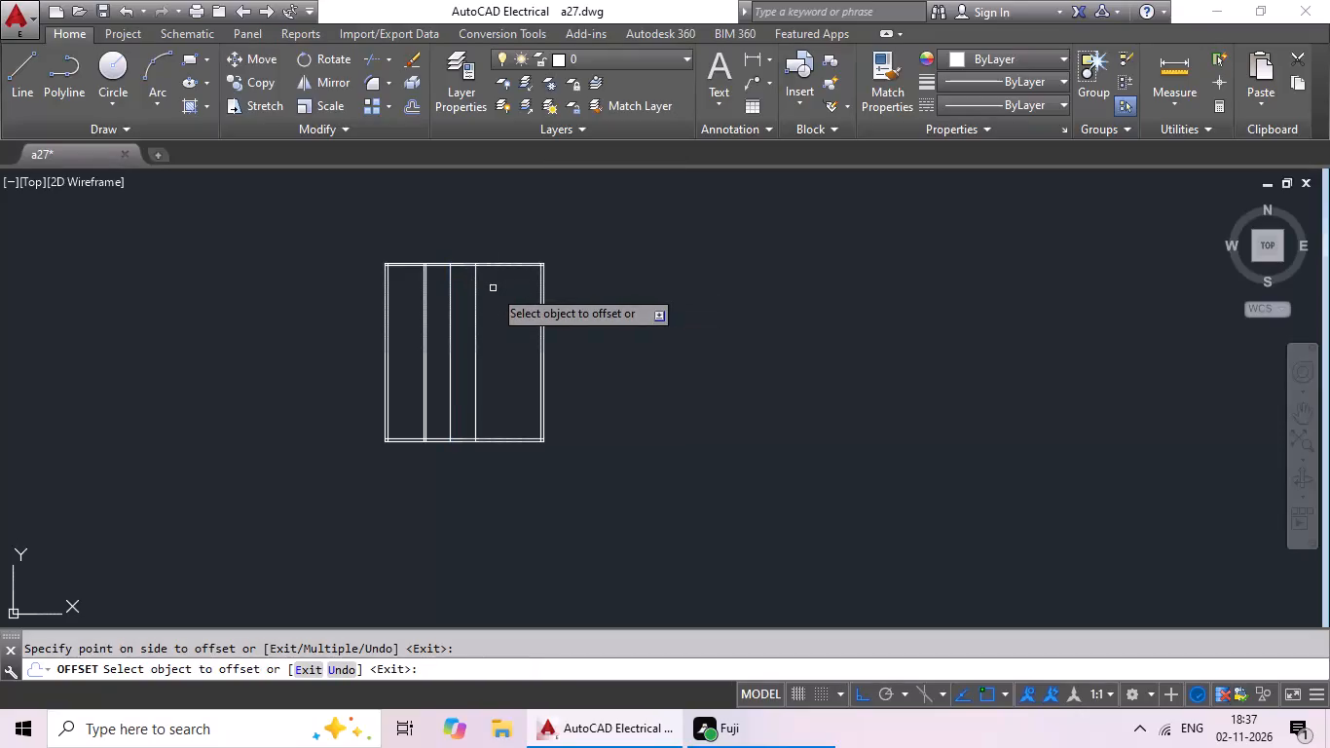
Erase the extra vertical line furthest to the right inside the plan, keeping the first 7' offset line.
{"action": "key", "text": "Escape"}
{"action": "key", "text": "Escape"}
{"action": "left_click_drag", "start_coordinate": [491, 289], "coordinate": [461, 312]}
{"action": "left_click", "coordinate": [461, 312]}
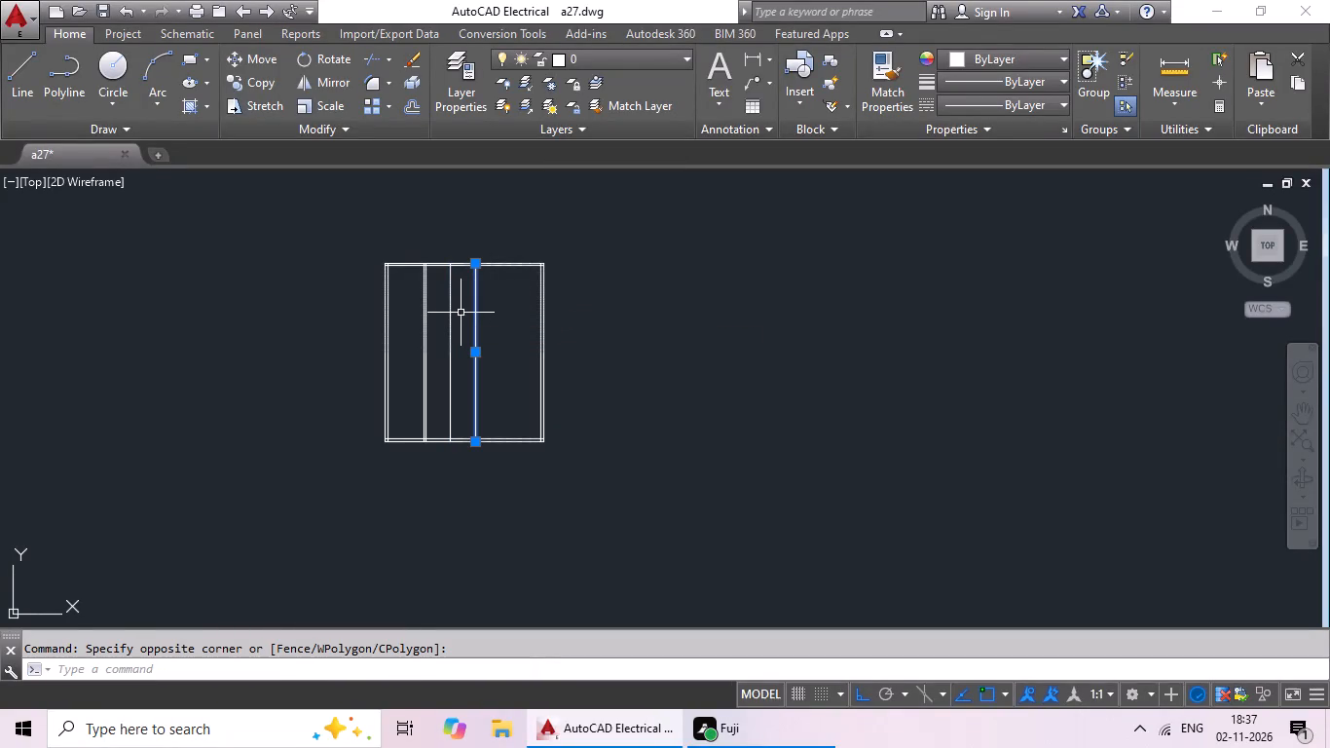
{"action": "key", "text": "Delete"}
Offset the remaining 7' partition line 6" to its right to form the second interior vertical wall.
{"action": "scroll", "coordinate": [435, 296], "scroll_direction": "up", "scroll_amount": 3}
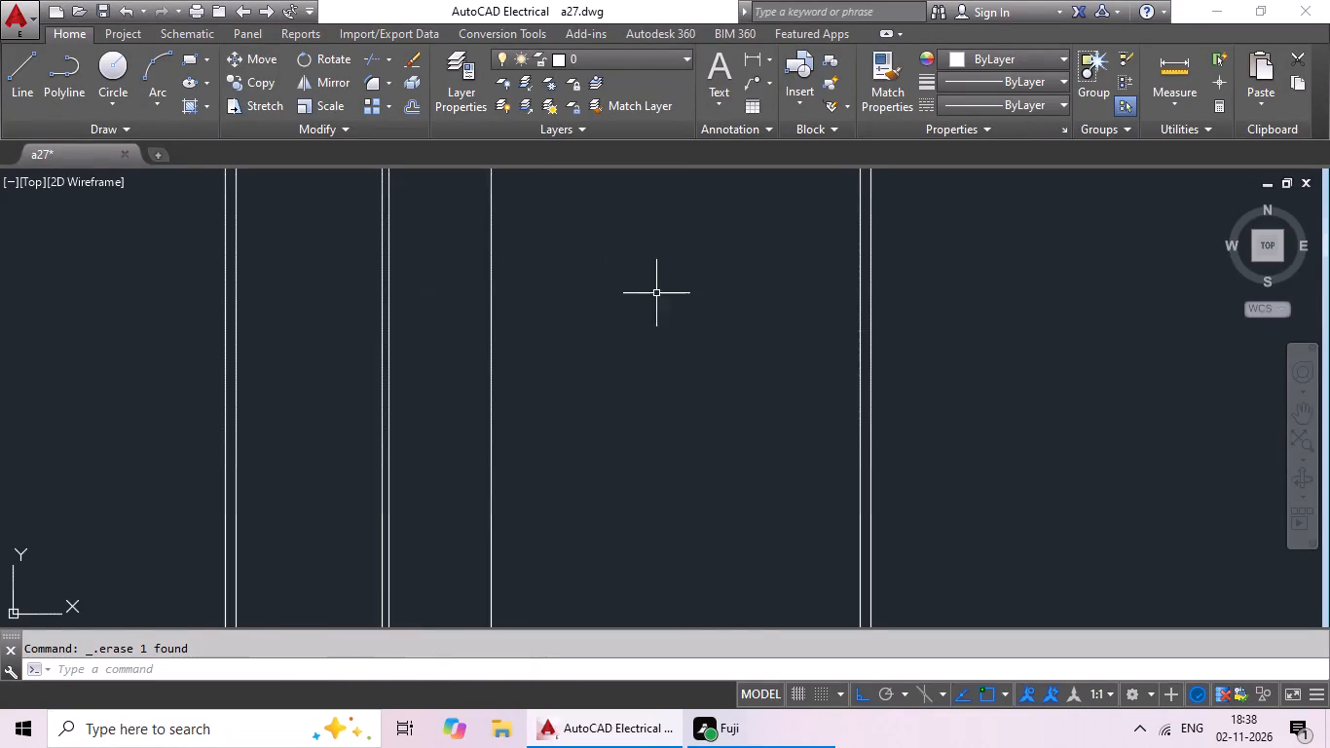
{"action": "middle_click_drag", "start_coordinate": [657, 292], "coordinate": [543, 358]}
{"action": "key", "text": "Escape"}
{"action": "key", "text": "o"}
{"action": "key", "text": "Return"}
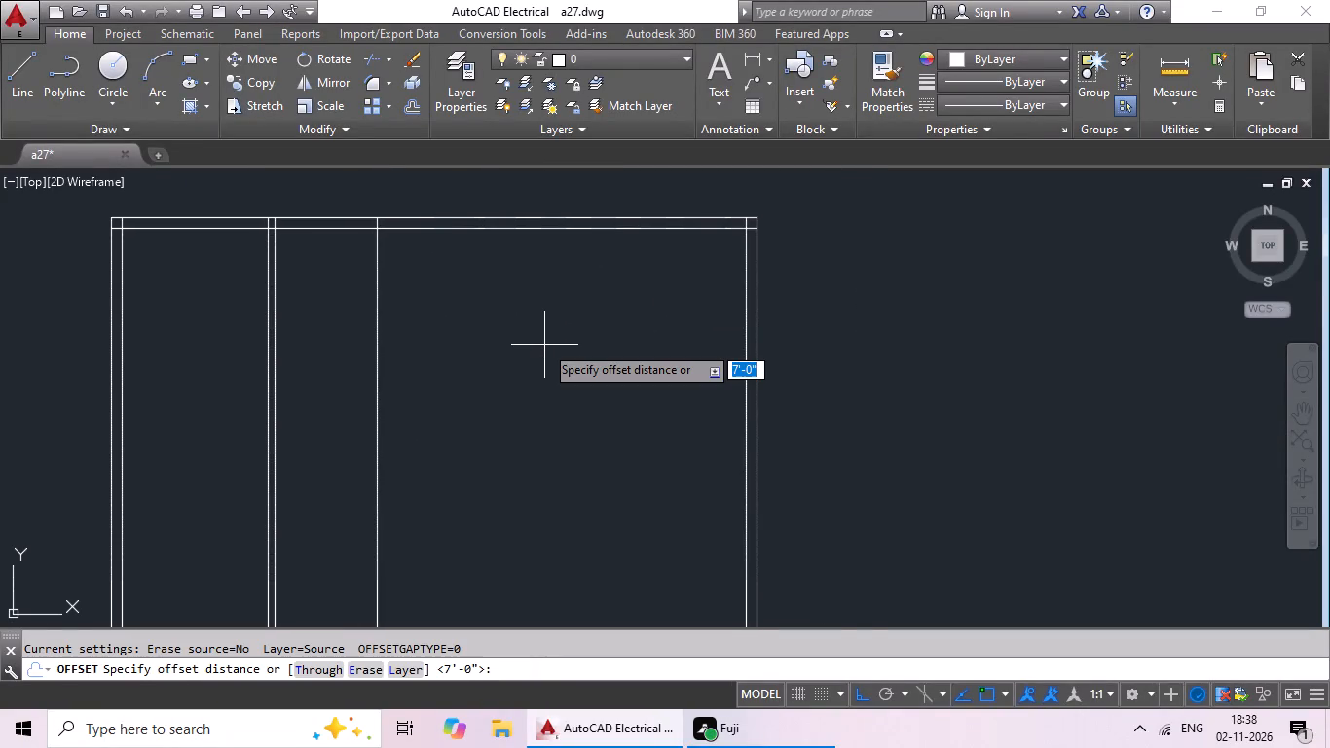
{"action": "type", "text": "6\""}
{"action": "key", "text": "Return"}
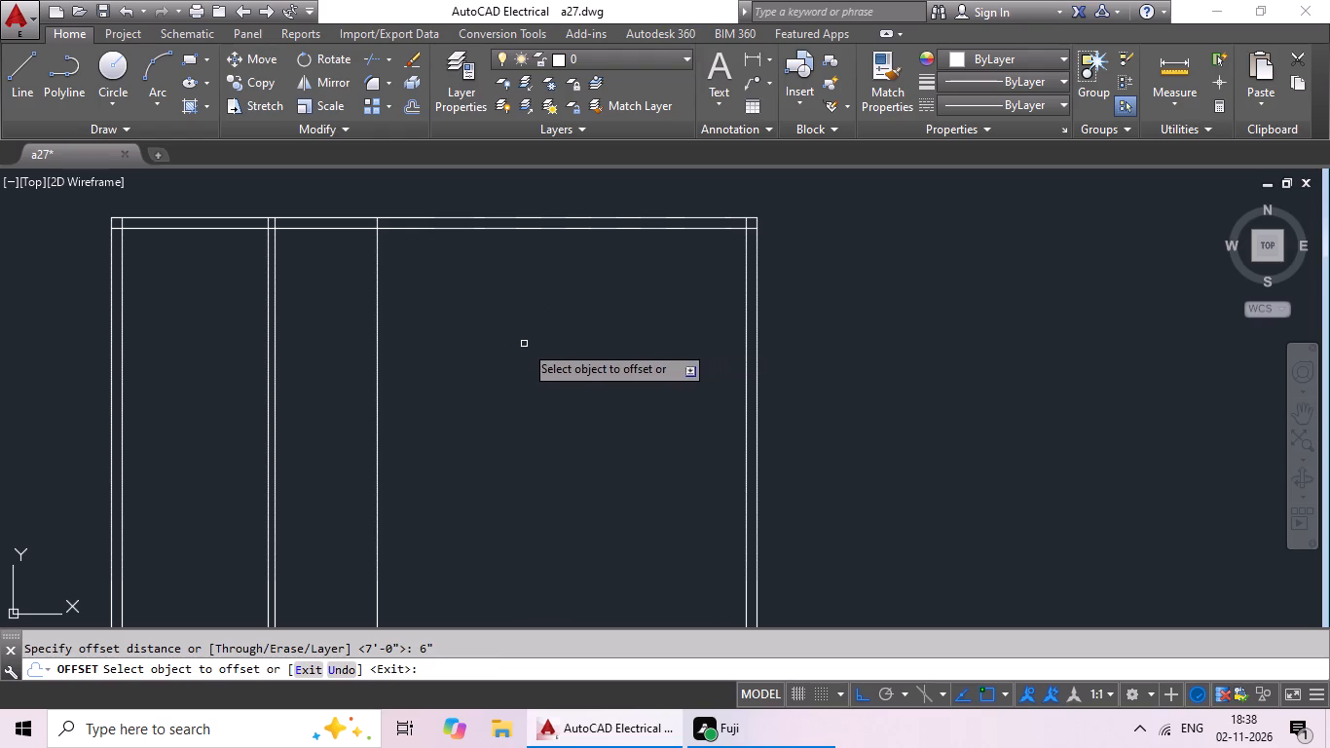
{"action": "left_click_drag", "start_coordinate": [376, 424], "coordinate": [398, 422]}
{"action": "left_click_drag", "start_coordinate": [416, 411], "coordinate": [425, 406]}
{"action": "scroll", "coordinate": [501, 369], "scroll_direction": "down", "scroll_amount": 3}
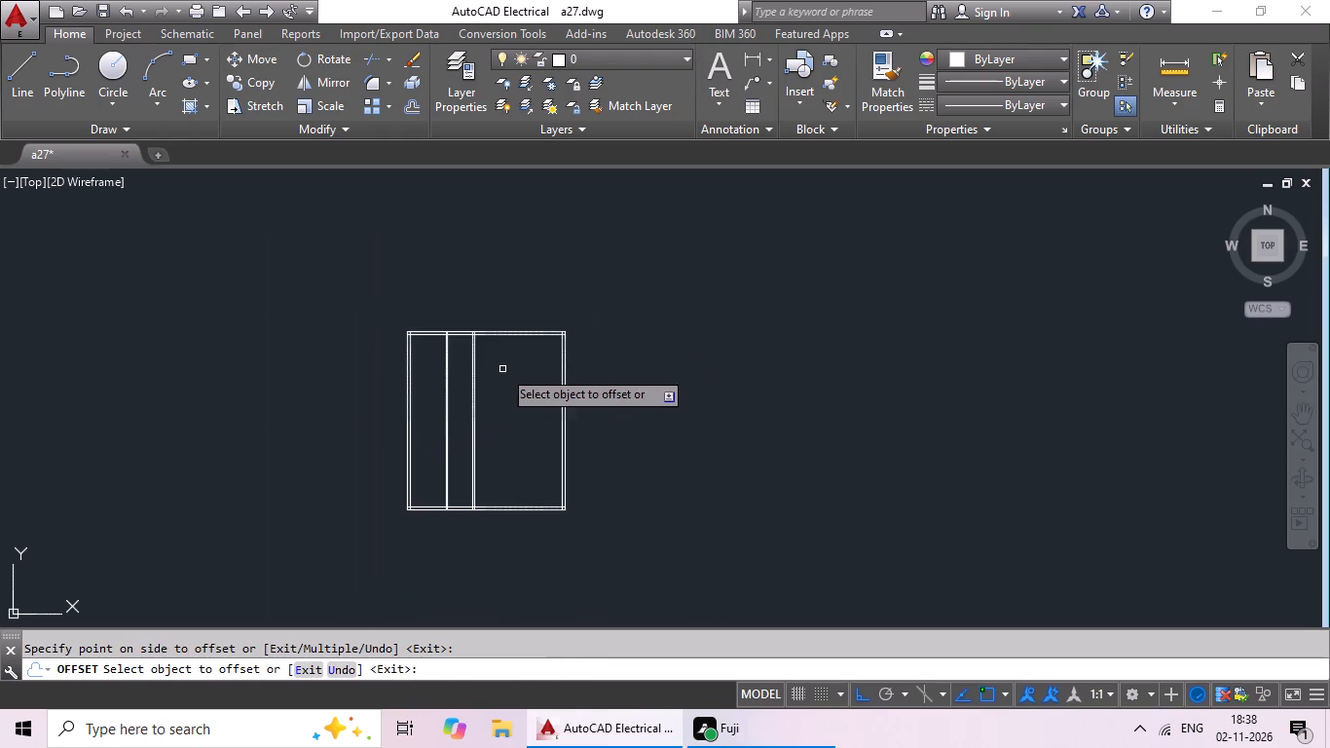
{"action": "middle_click_drag", "start_coordinate": [503, 368], "coordinate": [431, 365]}
{"action": "scroll", "coordinate": [431, 365], "scroll_direction": "up", "scroll_amount": 2}
{"action": "middle_click_drag", "start_coordinate": [442, 372], "coordinate": [487, 302]}
{"action": "key", "text": "Escape"}
{"action": "key", "text": "Escape"}
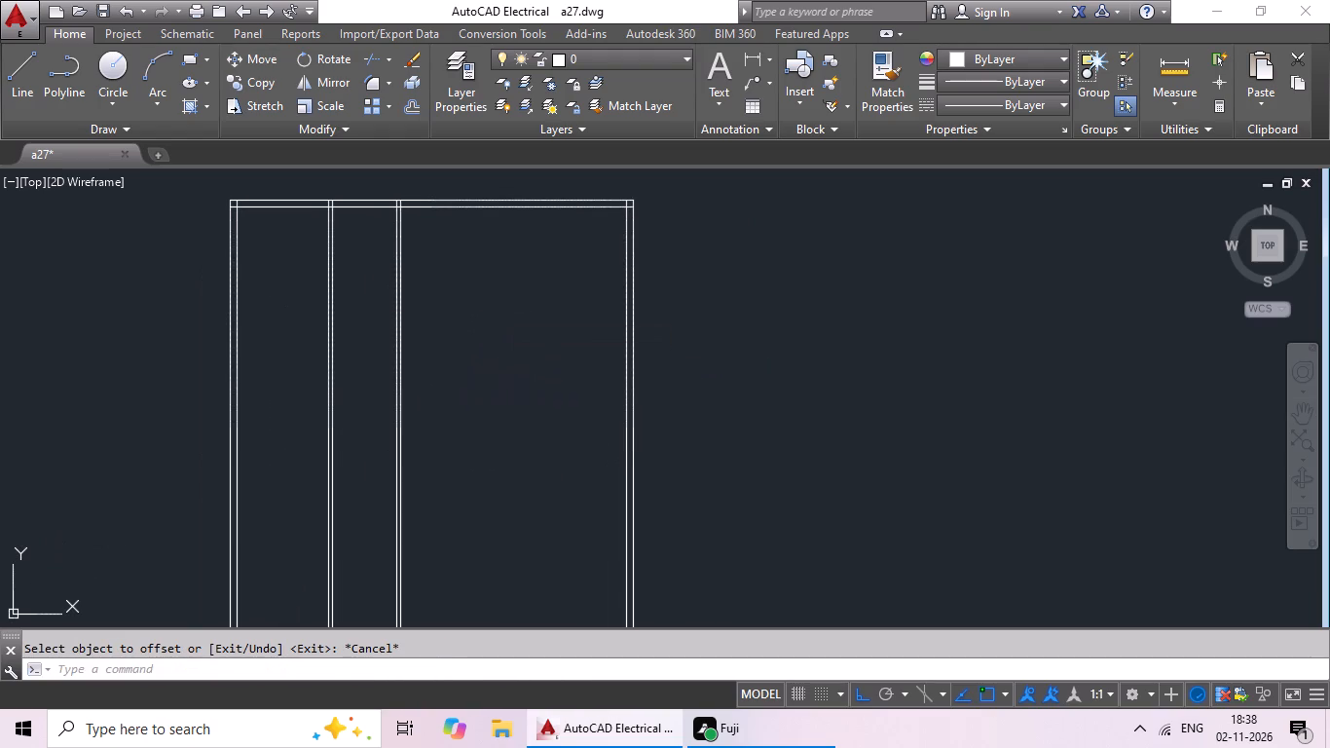
Offset the inner line of the right outer wall 10' toward the inside of the plan.
{"action": "key", "text": "o"}
{"action": "key", "text": "Return"}
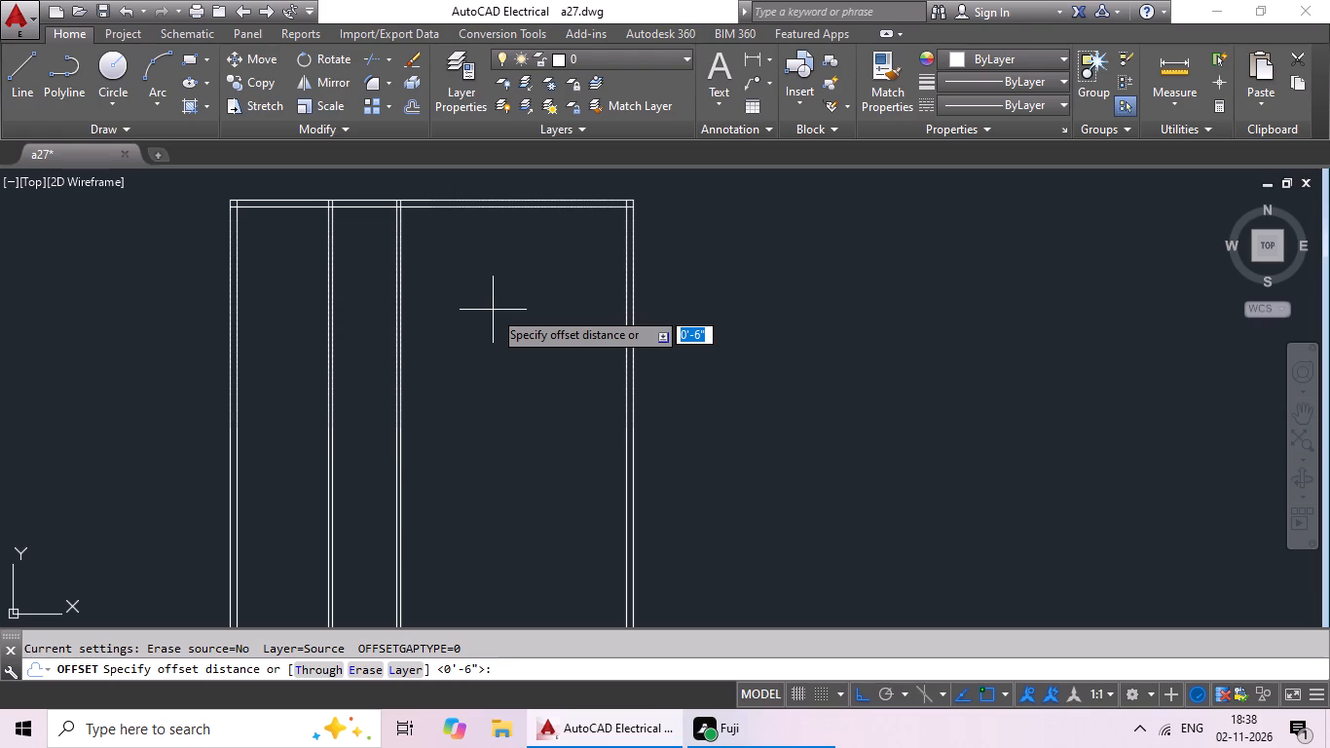
{"action": "type", "text": "10'"}
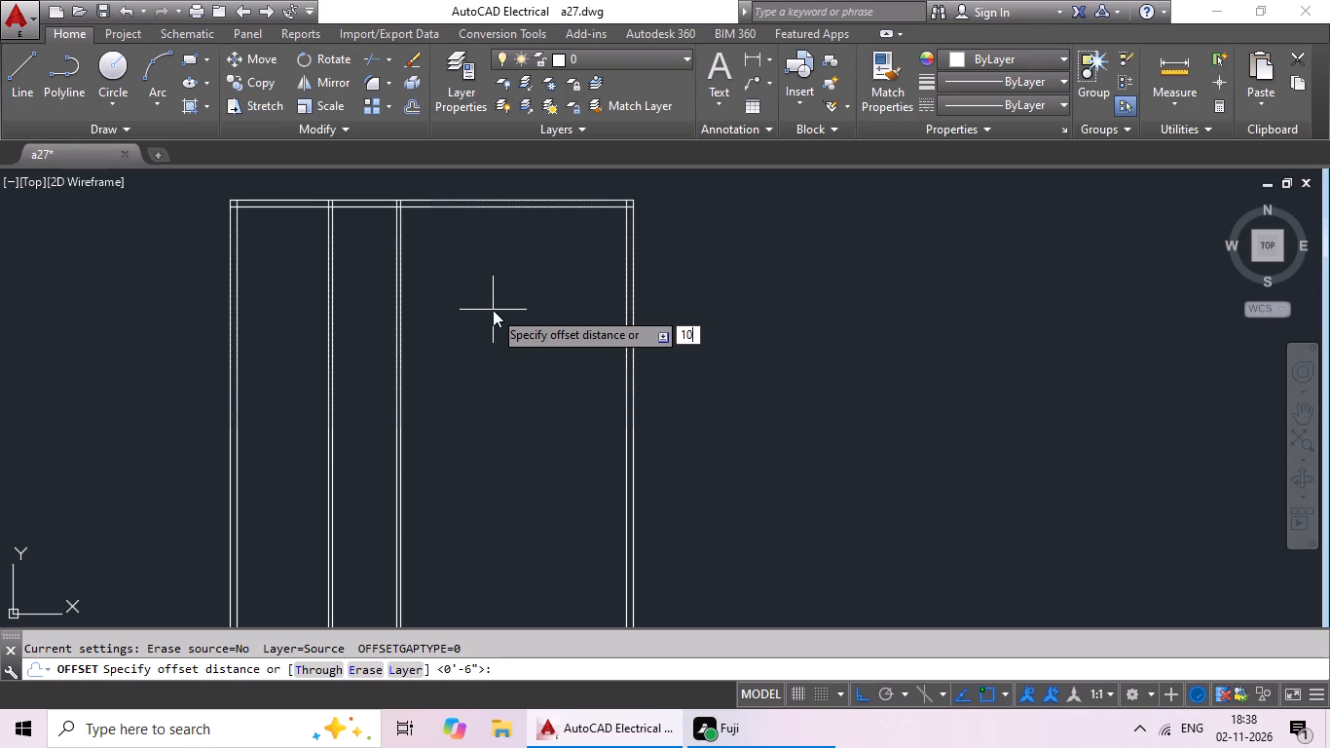
{"action": "key", "text": "Return"}
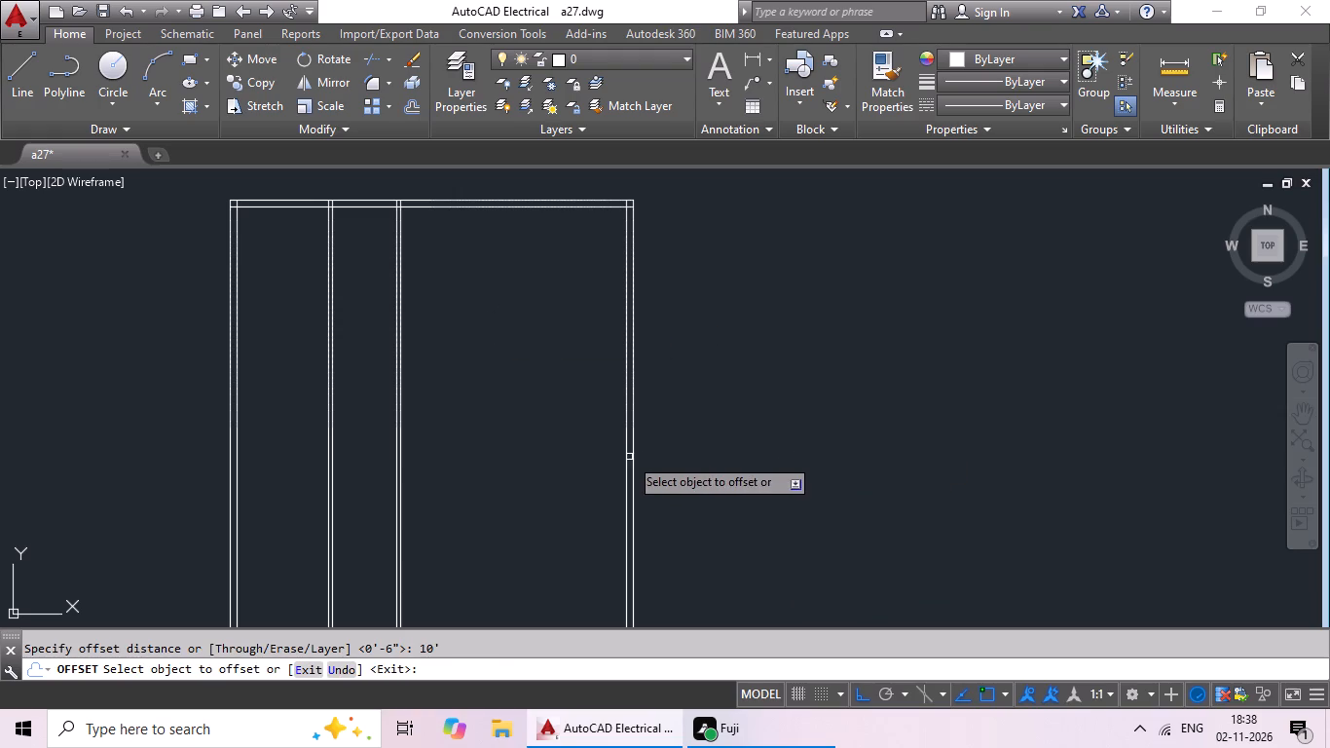
{"action": "left_click", "coordinate": [626, 459]}
{"action": "left_click", "coordinate": [489, 461]}
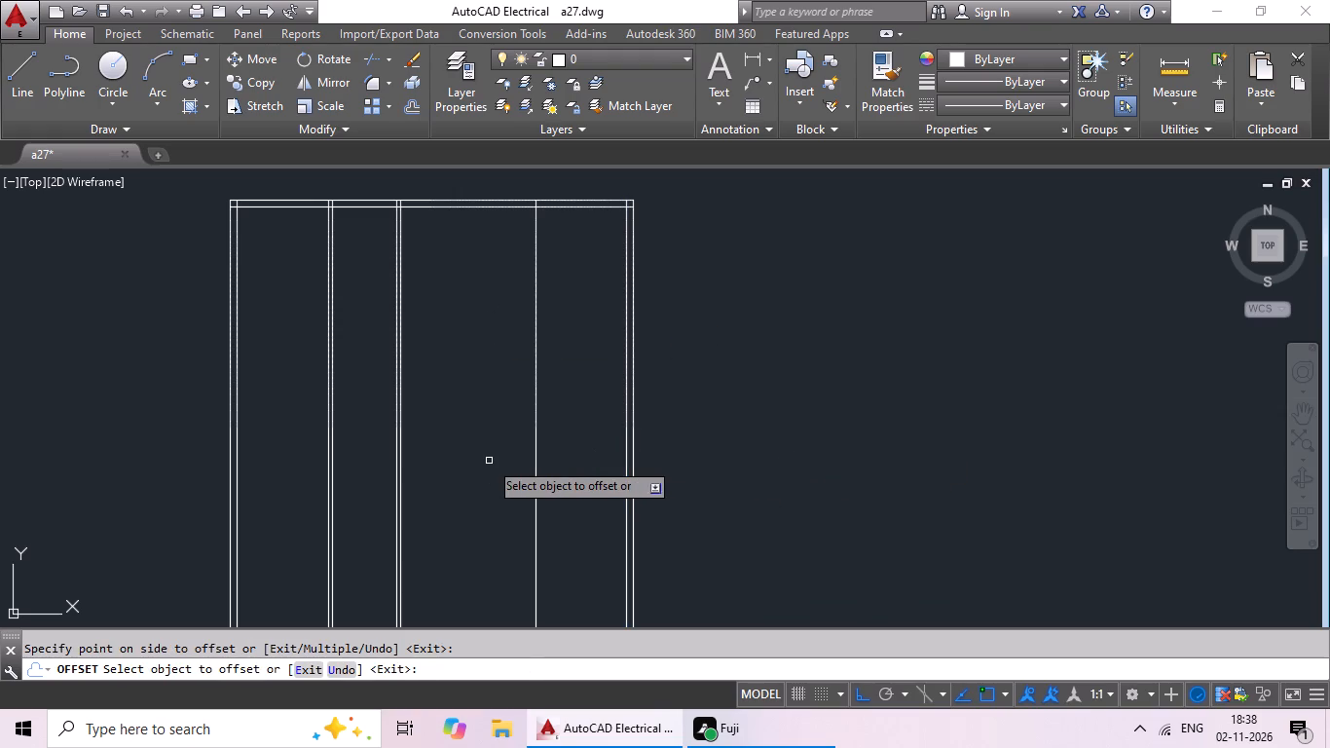
{"action": "key", "text": "Escape"}
{"action": "key", "text": "Escape"}
Offset the new vertical line near the right outer wall 6" to its left to give that partition its thickness.
{"action": "key", "text": "o"}
{"action": "key", "text": "Return"}
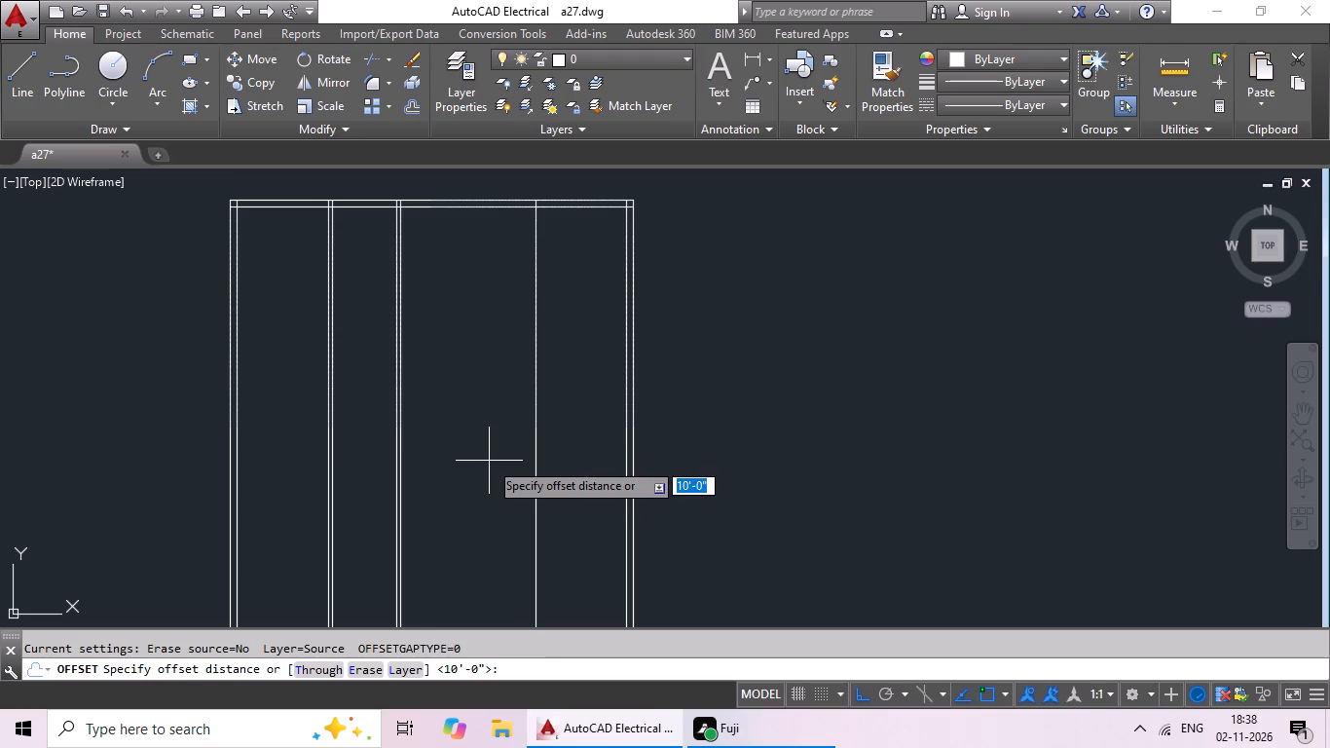
{"action": "type", "text": "6\""}
{"action": "key", "text": "Return"}
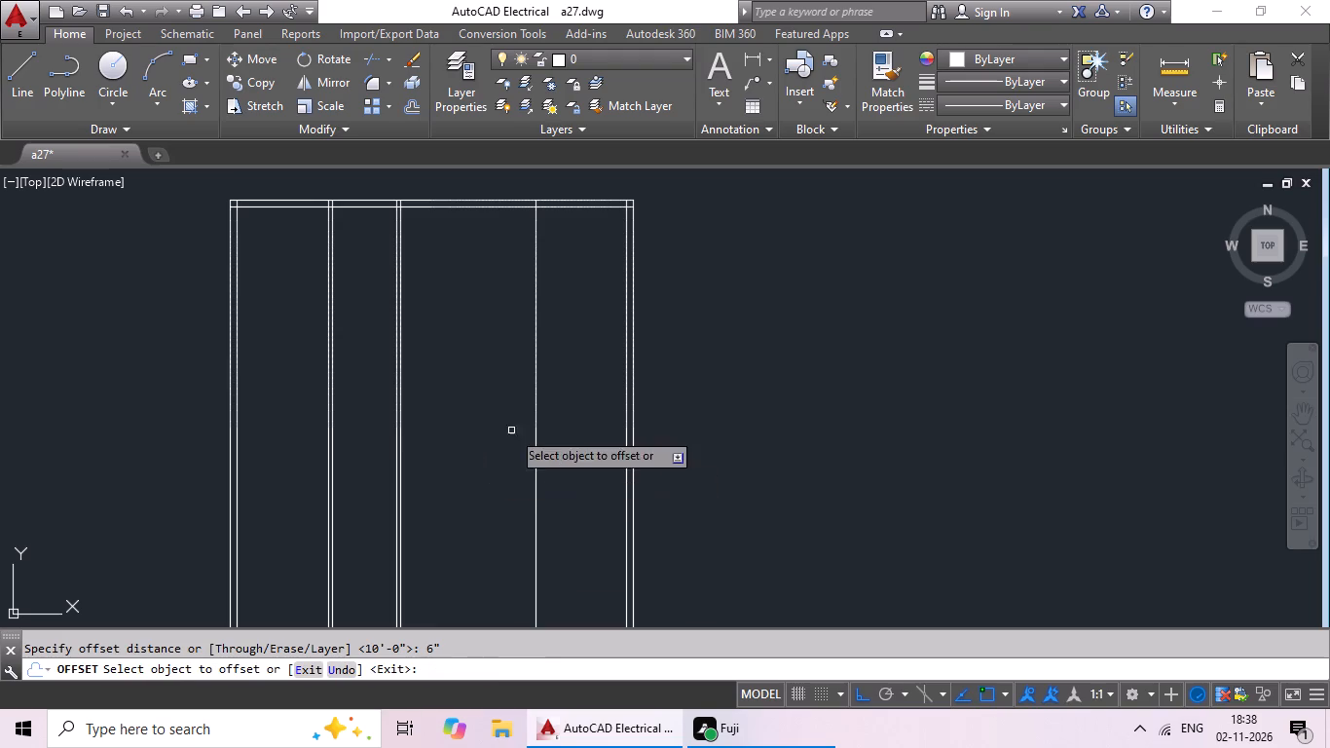
{"action": "left_click_drag", "start_coordinate": [534, 410], "coordinate": [500, 453]}
{"action": "left_click", "coordinate": [492, 467]}
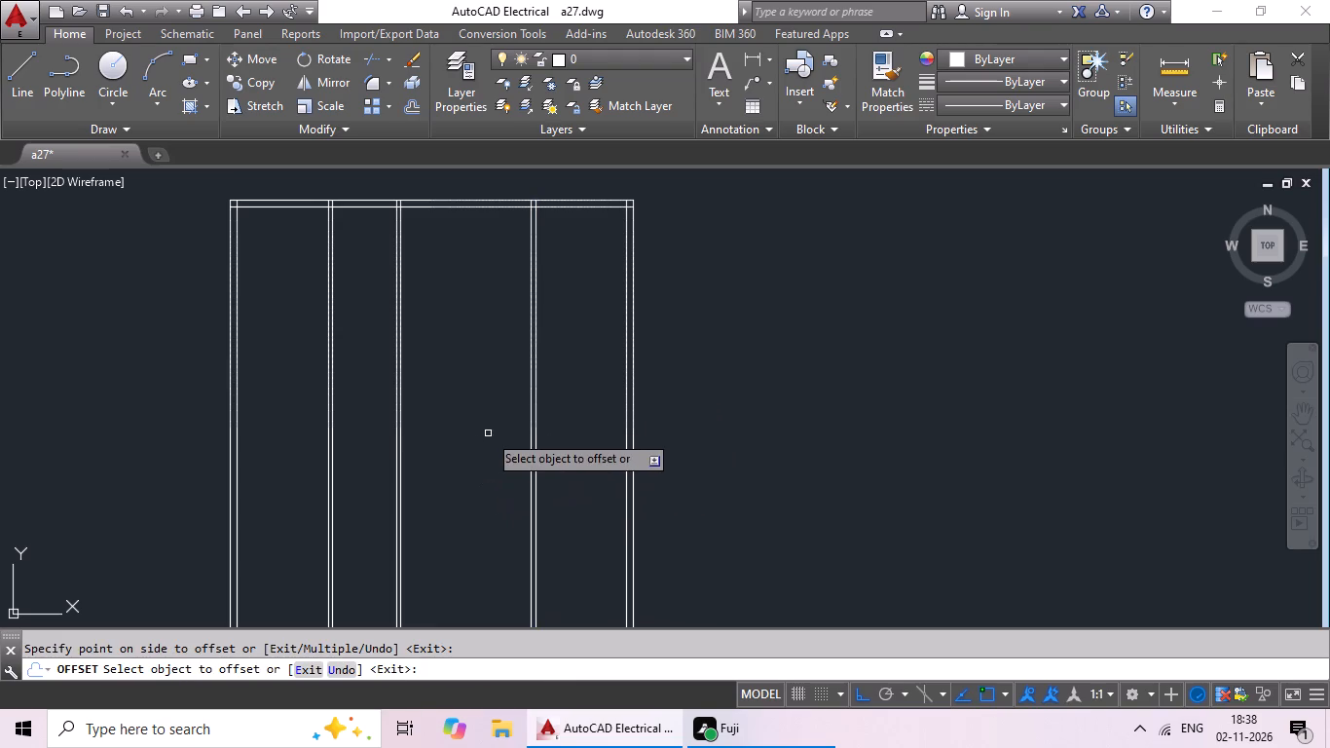
{"action": "key", "text": "Escape"}
{"action": "key", "text": "Escape"}
Offset the left line of the rightmost interior partition 7' to the left.
{"action": "key", "text": "o"}
{"action": "key", "text": "Return"}
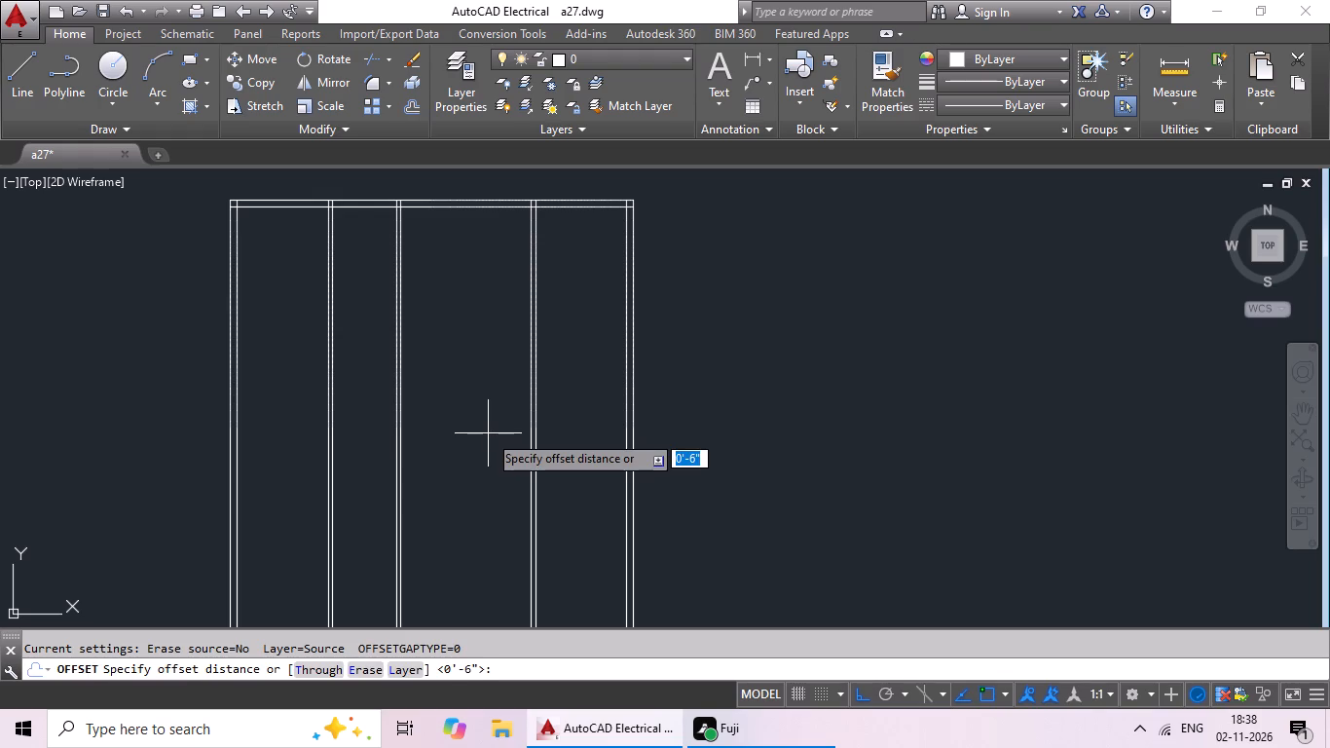
{"action": "type", "text": "7'"}
{"action": "key", "text": "Return"}
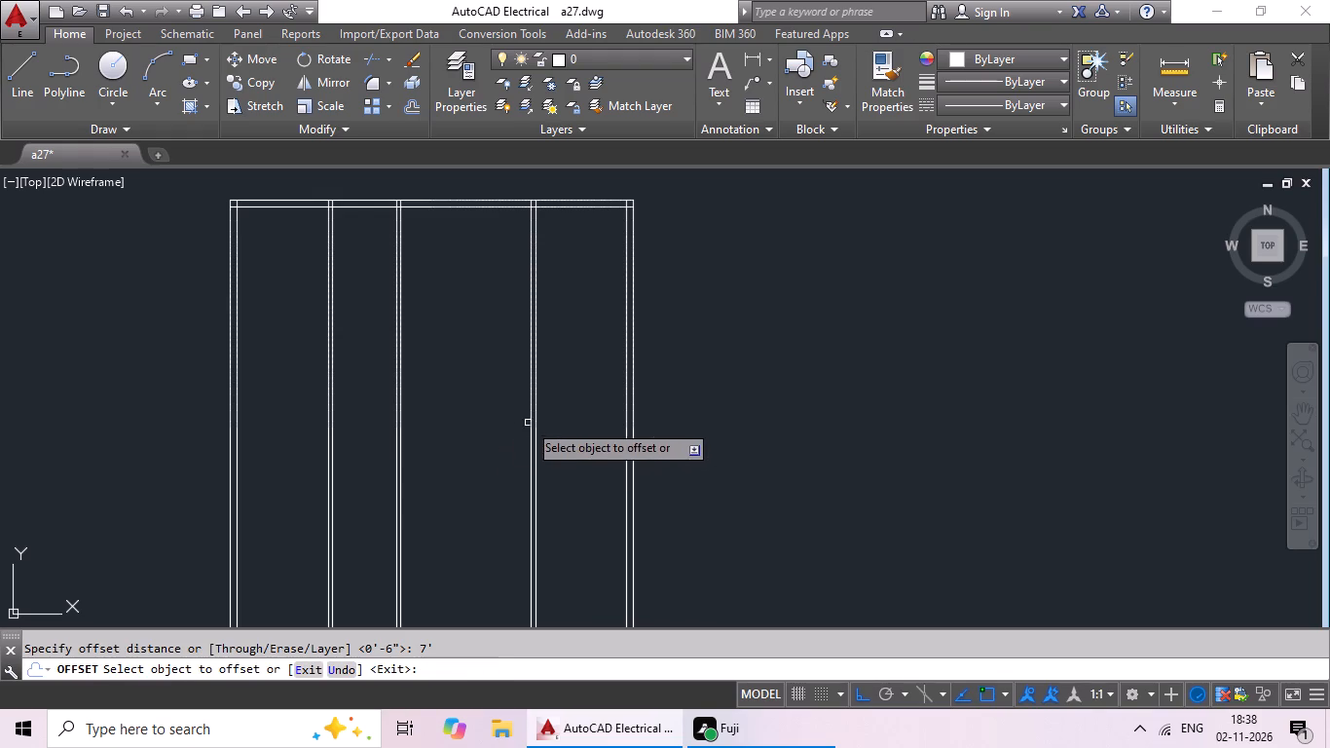
{"action": "left_click", "coordinate": [528, 424]}
{"action": "left_click", "coordinate": [450, 433]}
{"action": "key", "text": "Escape"}
{"action": "key", "text": "Escape"}
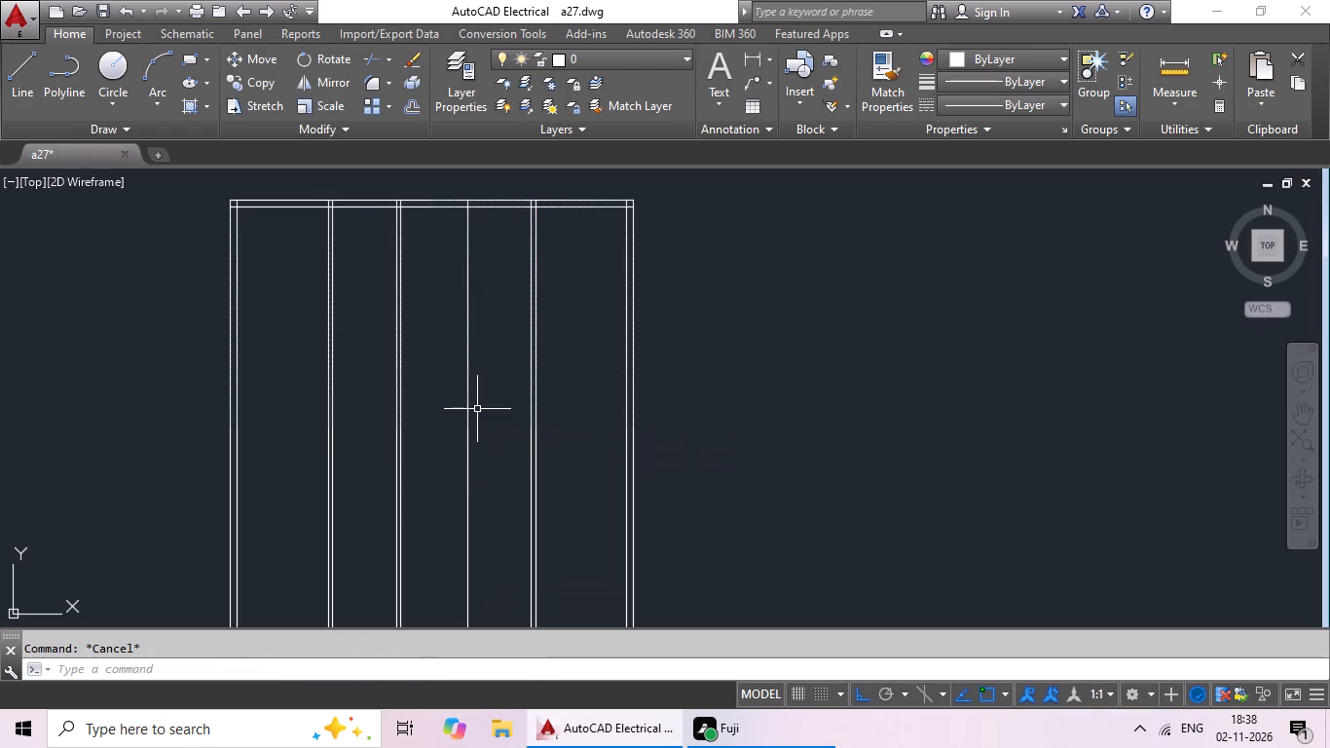
Offset the new 7' partition line 6" to its left to complete another interior vertical wall.
{"action": "key", "text": "o"}
{"action": "key", "text": "Return"}
{"action": "type", "text": "6\""}
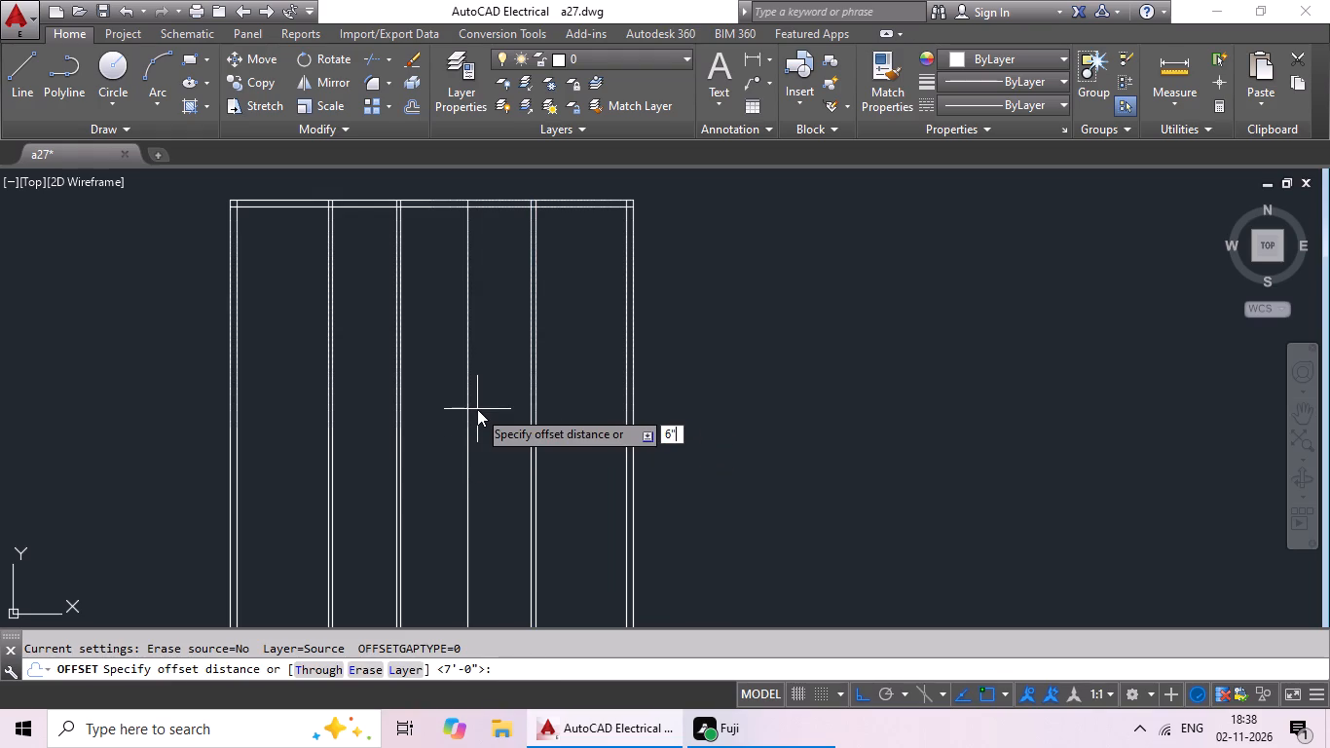
{"action": "key", "text": "Return"}
{"action": "left_click_drag", "start_coordinate": [465, 428], "coordinate": [435, 454]}
{"action": "left_click", "coordinate": [430, 458]}
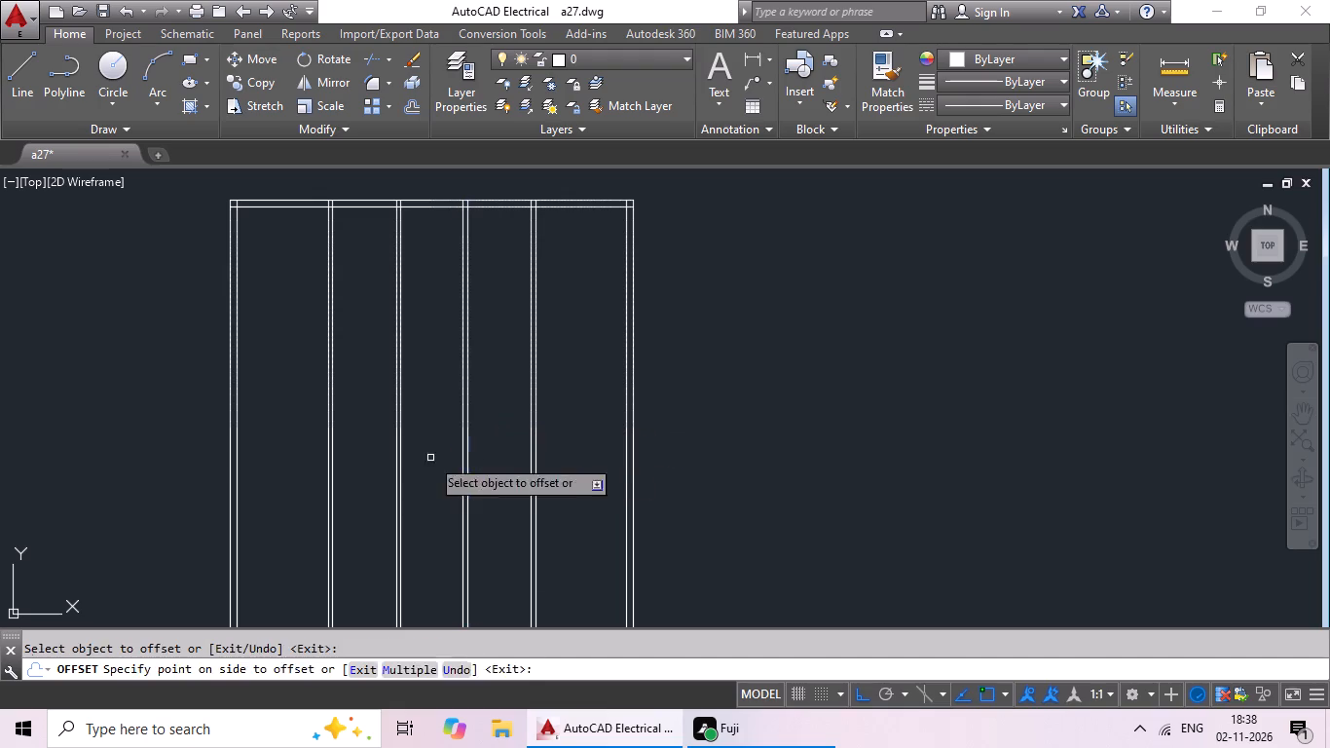
{"action": "middle_click_drag", "start_coordinate": [503, 371], "coordinate": [545, 343]}
{"action": "scroll", "coordinate": [524, 330], "scroll_direction": "up", "scroll_amount": 1}
{"action": "middle_click_drag", "start_coordinate": [524, 330], "coordinate": [503, 431]}
{"action": "scroll", "coordinate": [515, 404], "scroll_direction": "down", "scroll_amount": 1}
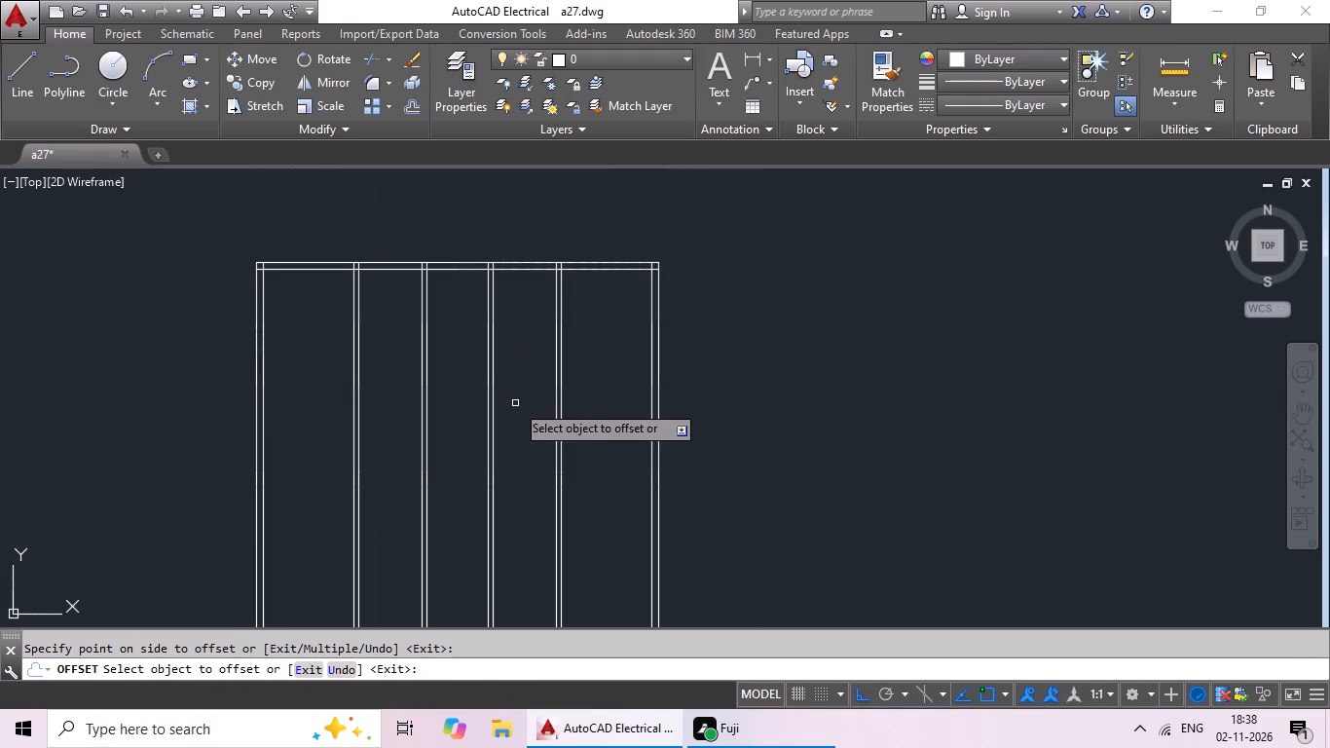
{"action": "key", "text": "Escape"}
{"action": "key", "text": "Escape"}
{"action": "key", "text": "Escape"}
Offset the inner line of the top outer wall 10'10" downward into the plan.
{"action": "key", "text": "o"}
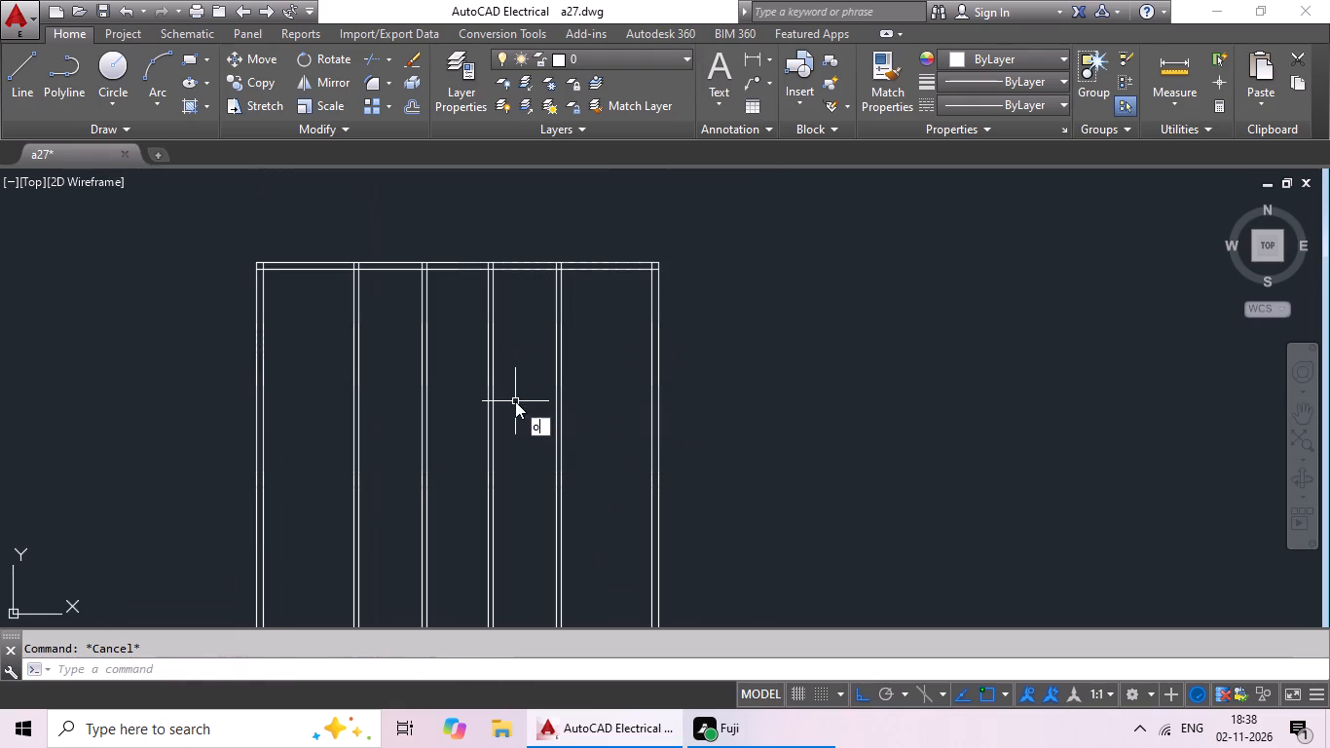
{"action": "key", "text": "Return"}
{"action": "type", "text": "10"}
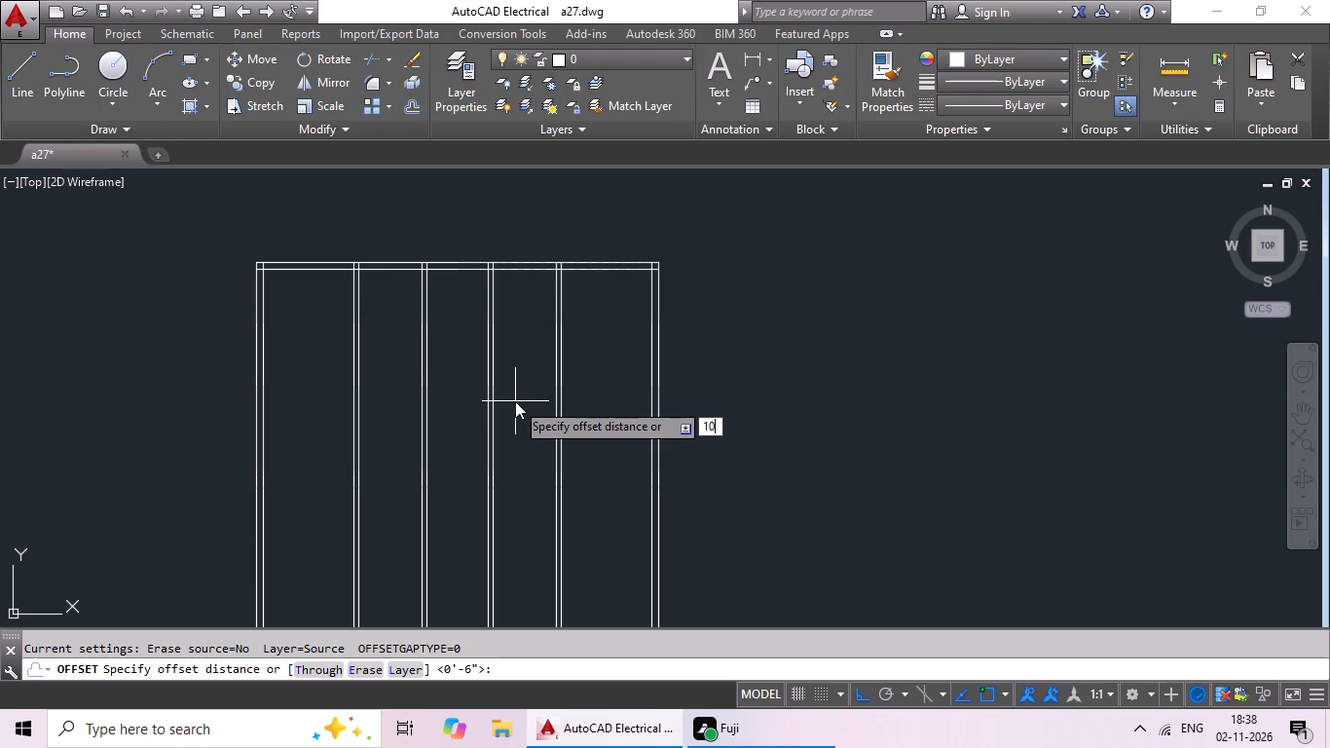
{"action": "type", "text": "'10\""}
{"action": "key", "text": "Return"}
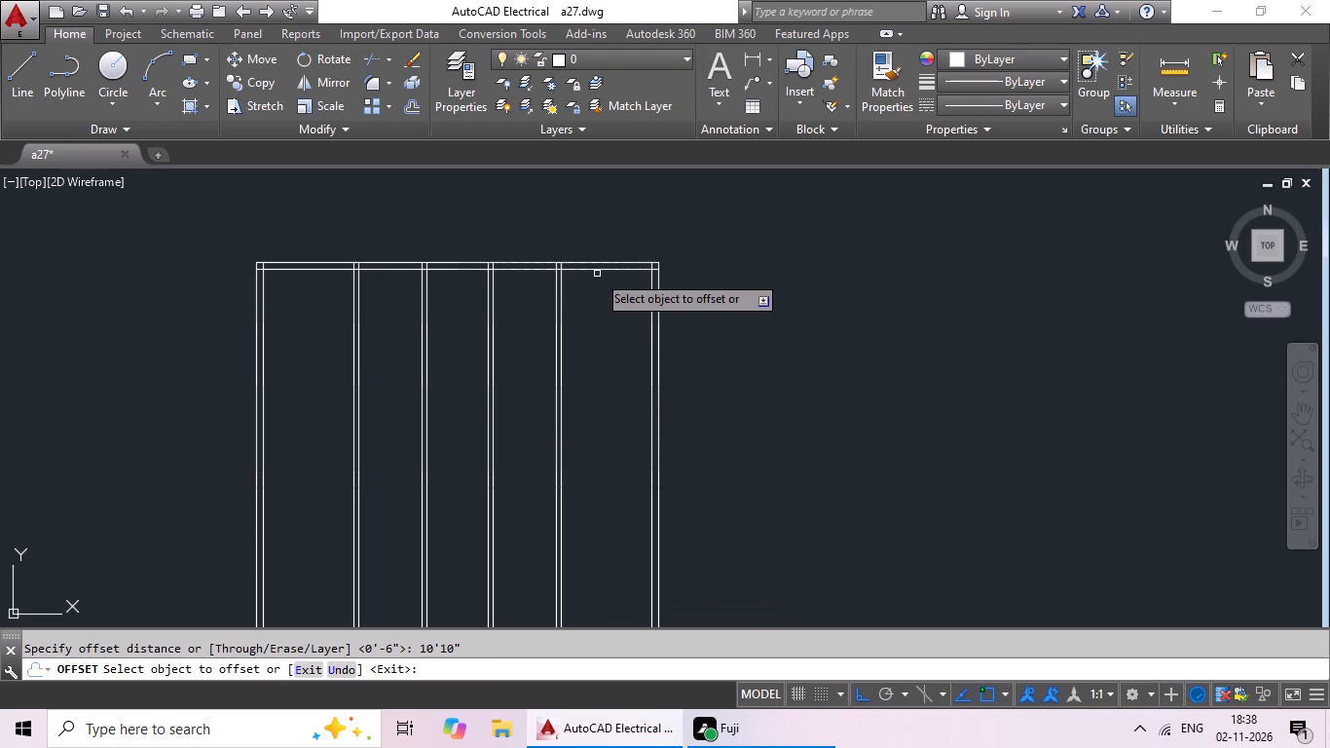
{"action": "left_click_drag", "start_coordinate": [598, 269], "coordinate": [597, 283]}
{"action": "left_click", "coordinate": [591, 338]}
{"action": "key", "text": "Escape"}
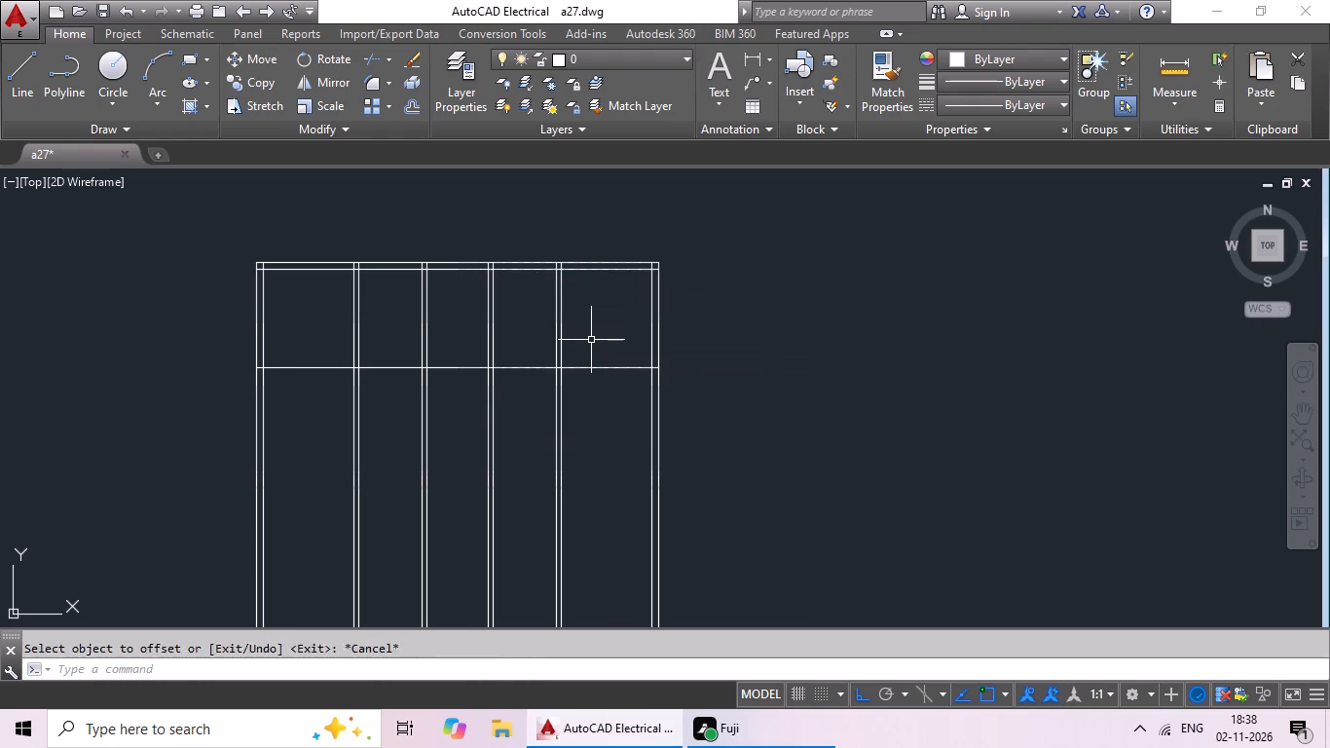
{"action": "key", "text": "Escape"}
{"action": "key", "text": "Escape"}
Offset the new horizontal line 6" downward to give the horizontal partition its wall thickness.
{"action": "key", "text": "o"}
{"action": "key", "text": "Return"}
{"action": "key", "text": "6"}
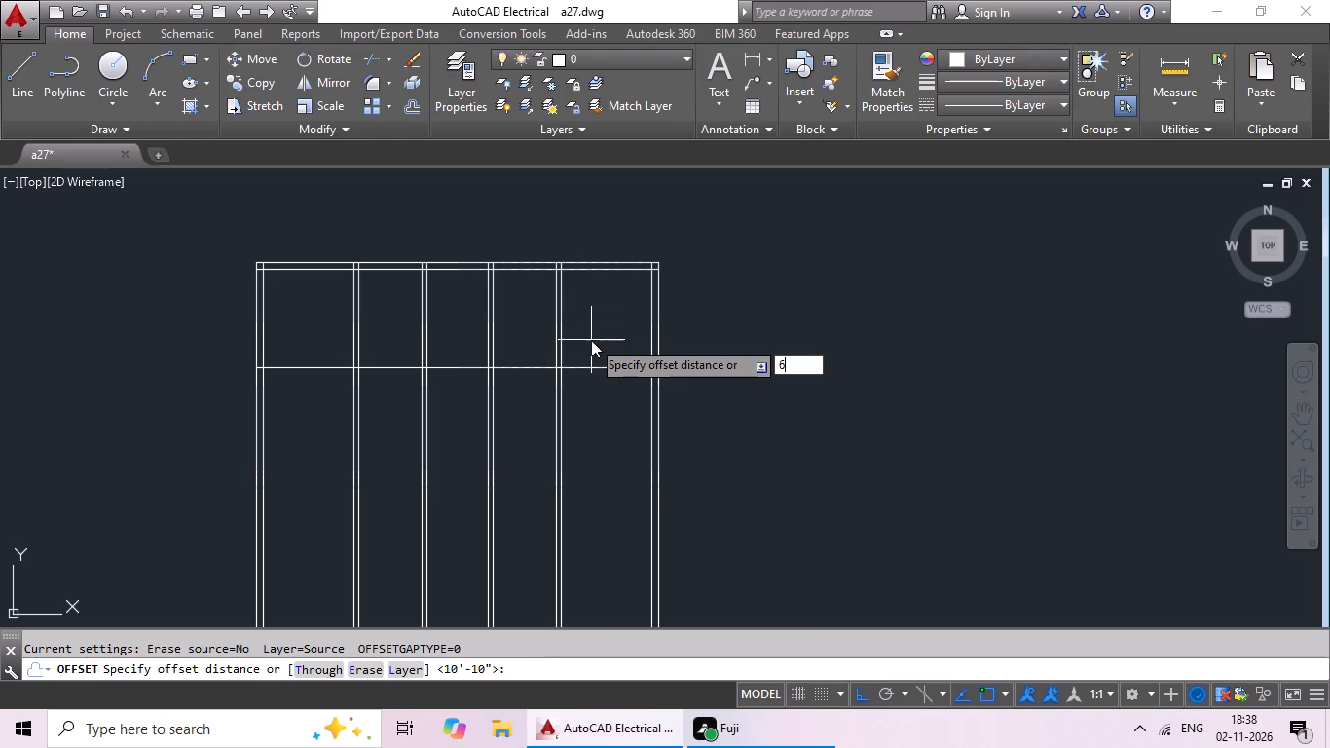
{"action": "key", "text": "shift+quotedbl"}
{"action": "key", "text": "Return"}
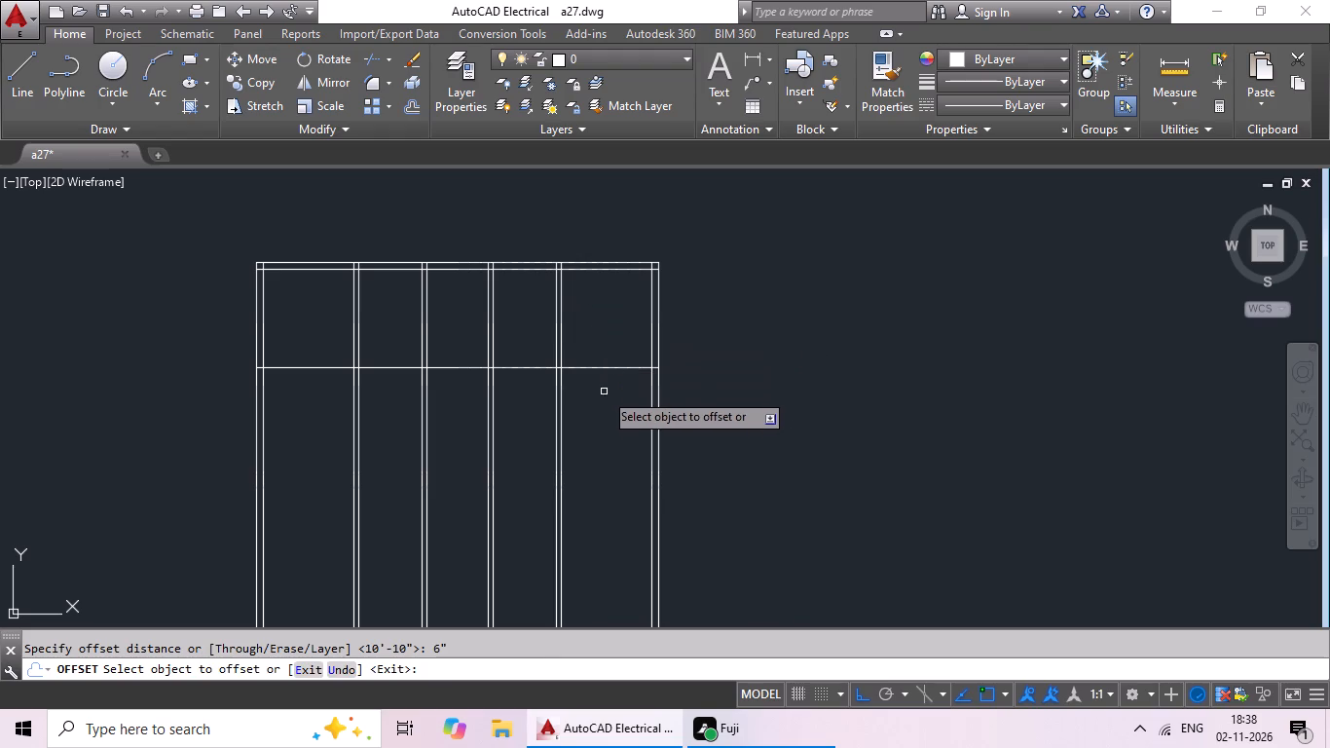
{"action": "left_click_drag", "start_coordinate": [618, 369], "coordinate": [613, 418]}
{"action": "left_click", "coordinate": [613, 438]}
{"action": "scroll", "coordinate": [565, 384], "scroll_direction": "up", "scroll_amount": 3}
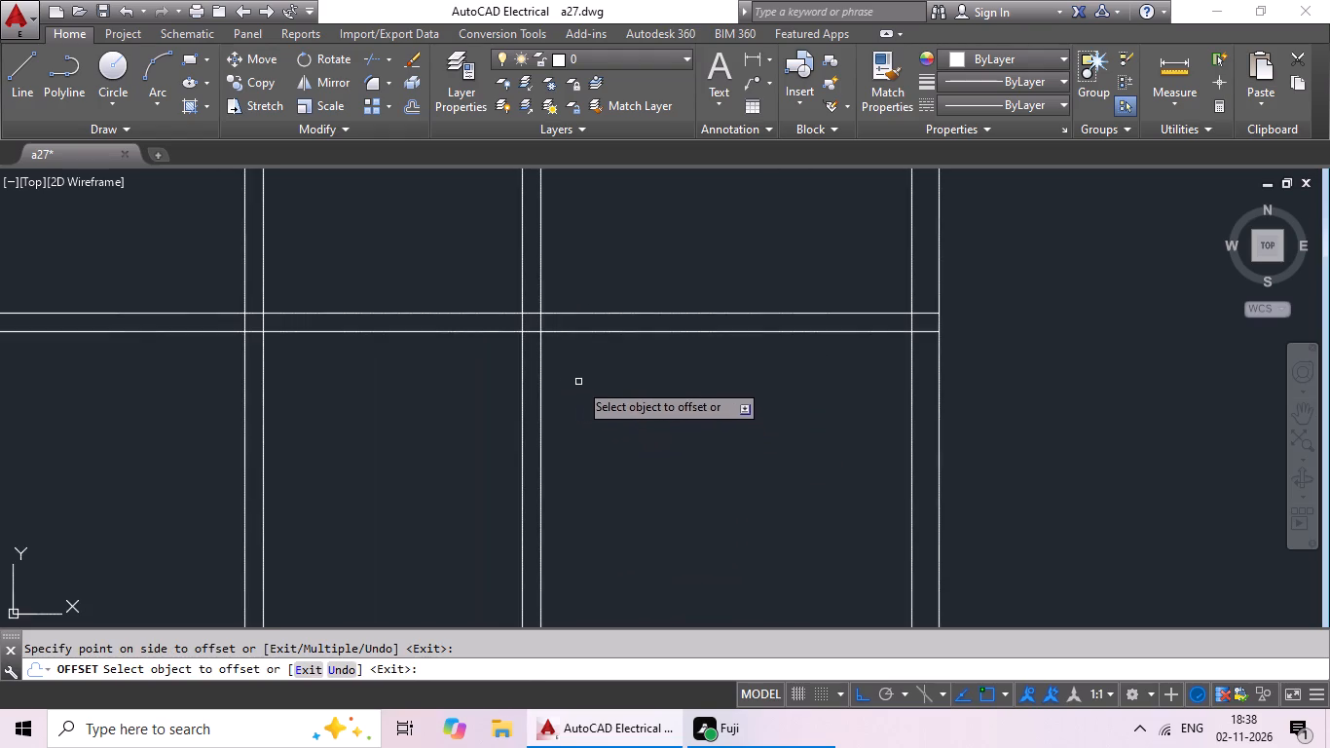
{"action": "scroll", "coordinate": [592, 381], "scroll_direction": "down", "scroll_amount": 1}
{"action": "middle_click_drag", "start_coordinate": [595, 381], "coordinate": [753, 454]}
{"action": "scroll", "coordinate": [671, 492], "scroll_direction": "down", "scroll_amount": 1}
{"action": "middle_click_drag", "start_coordinate": [672, 493], "coordinate": [780, 480]}
{"action": "key", "text": "Escape"}
{"action": "key", "text": "Escape"}
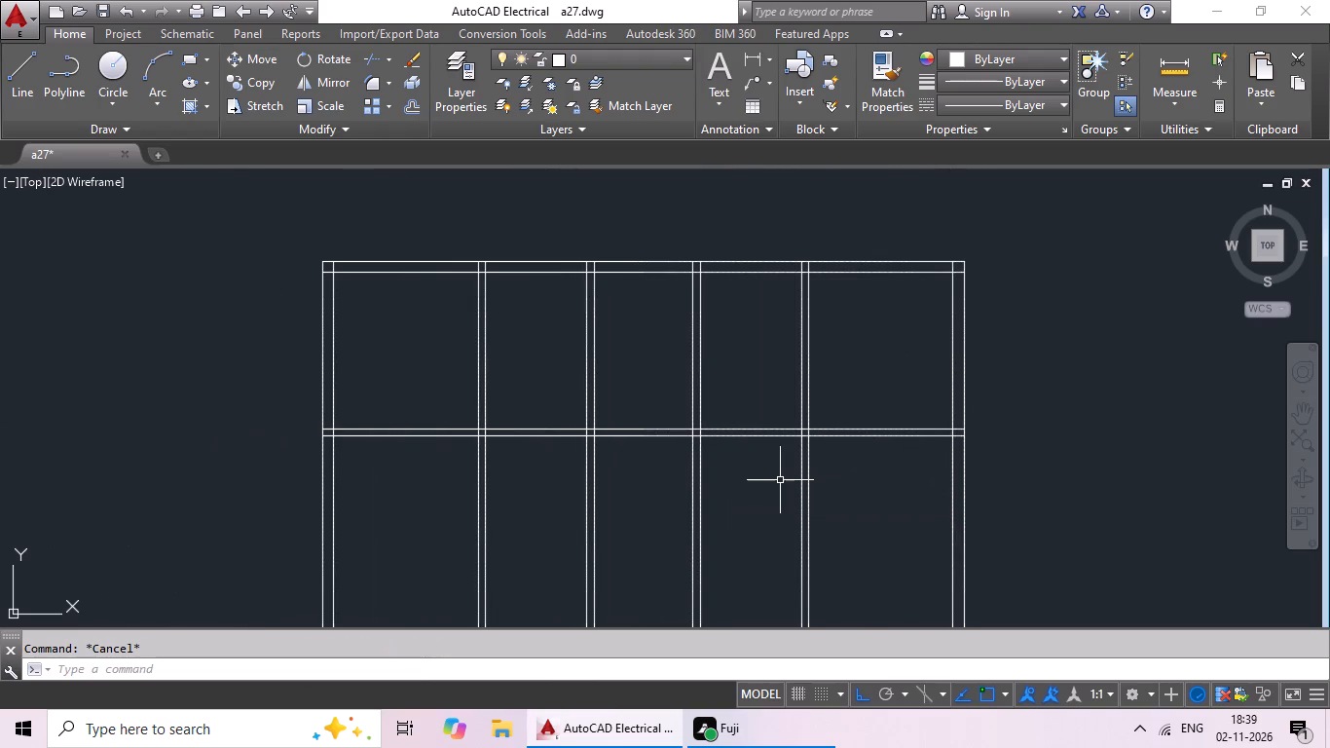
{"action": "key", "text": "Escape"}
{"action": "key", "text": "Escape"}
{"action": "key", "text": "Escape"}
{"action": "key", "text": "Escape"}
{"action": "key", "text": "Escape"}
{"action": "key", "text": "Escape"}
{"action": "key", "text": "Escape"}
{"action": "key", "text": "Escape"}
{"action": "key", "text": "Escape"}
{"action": "key", "text": "Escape"}
Trim both horizontal partition lines out of the three middle bays between the four interior vertical walls.
{"action": "type", "text": "tr"}
{"action": "key", "text": "space"}
{"action": "key", "text": "space"}
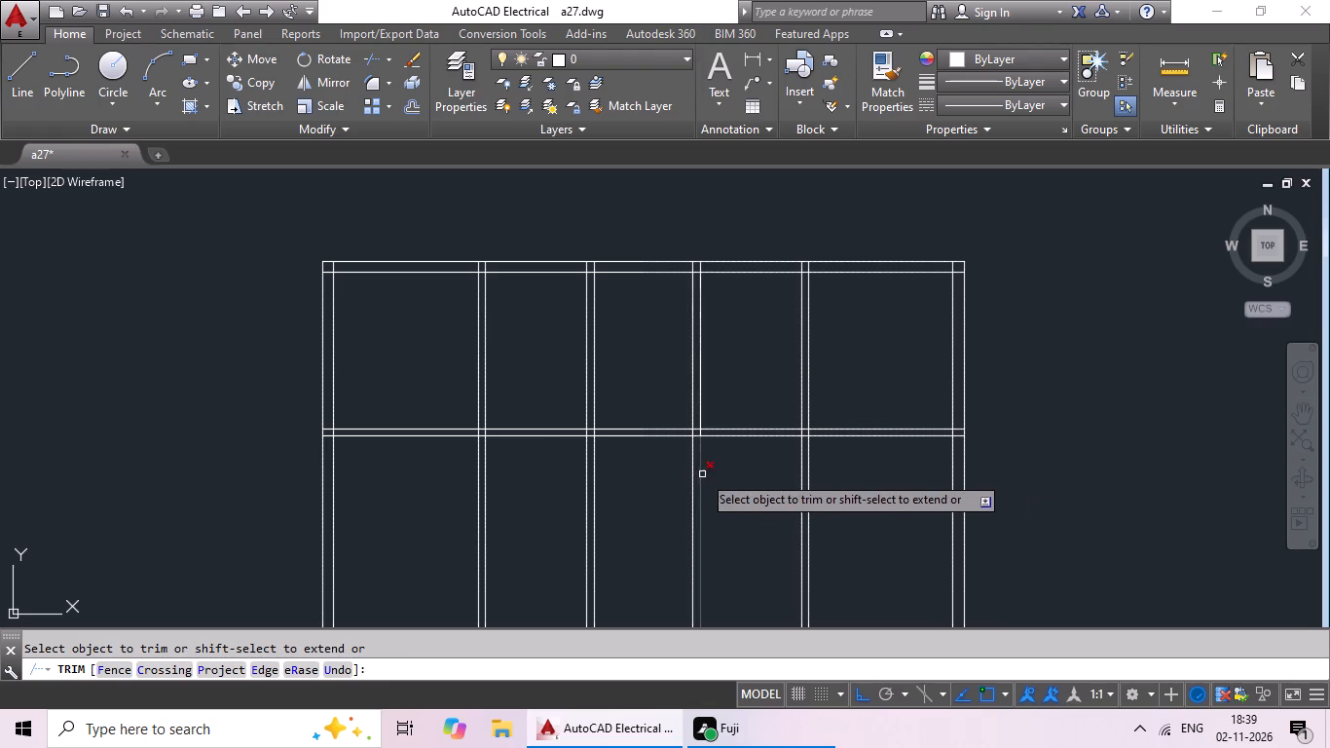
{"action": "scroll", "coordinate": [547, 421], "scroll_direction": "up", "scroll_amount": 1}
{"action": "left_click_drag", "start_coordinate": [553, 396], "coordinate": [514, 504]}
{"action": "left_click", "coordinate": [514, 504]}
{"action": "left_click_drag", "start_coordinate": [699, 373], "coordinate": [676, 492]}
{"action": "left_click", "coordinate": [677, 489]}
{"action": "left_click_drag", "start_coordinate": [872, 363], "coordinate": [845, 478]}
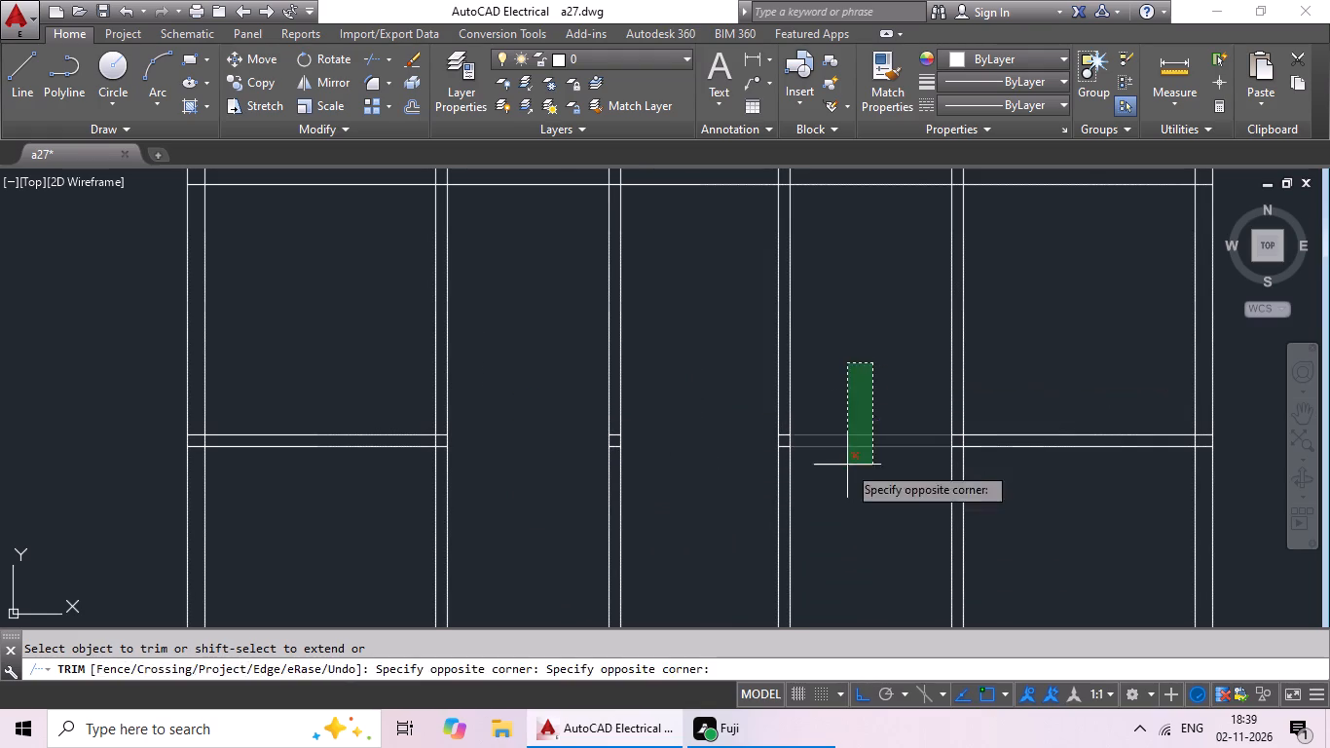
{"action": "left_click", "coordinate": [847, 465]}
{"action": "key", "text": "Escape"}
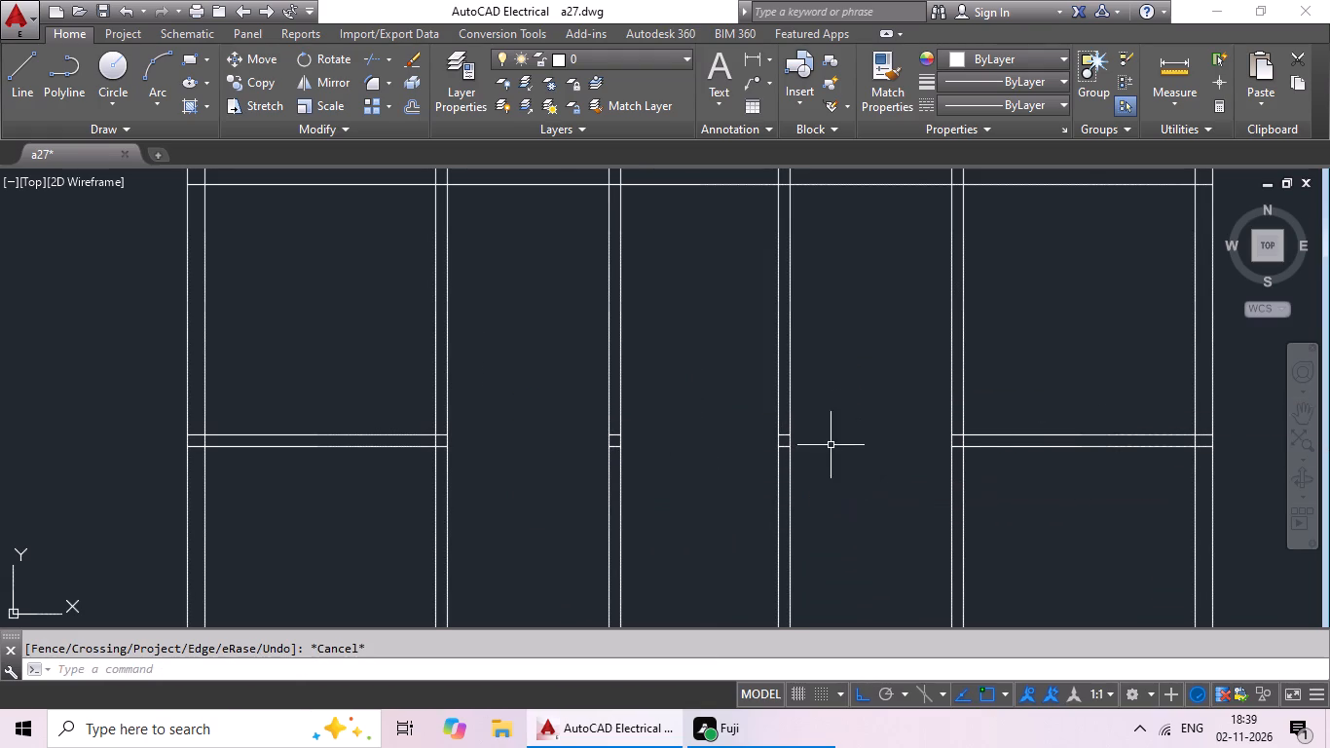
Erase the leftover horizontal partition stubs inside the second and third interior vertical walls.
{"action": "scroll", "coordinate": [802, 439], "scroll_direction": "up", "scroll_amount": 3}
{"action": "left_click_drag", "start_coordinate": [728, 381], "coordinate": [728, 493]}
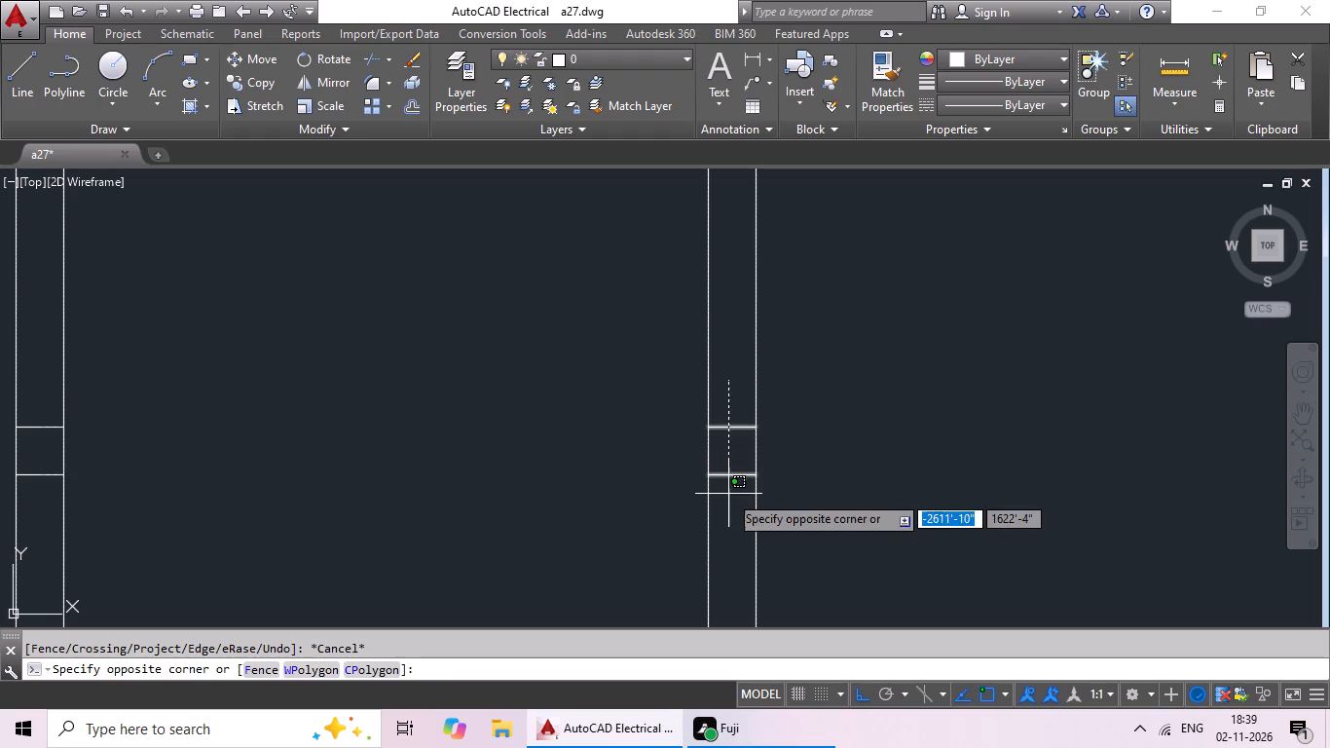
{"action": "left_click", "coordinate": [731, 508]}
{"action": "key", "text": "Delete"}
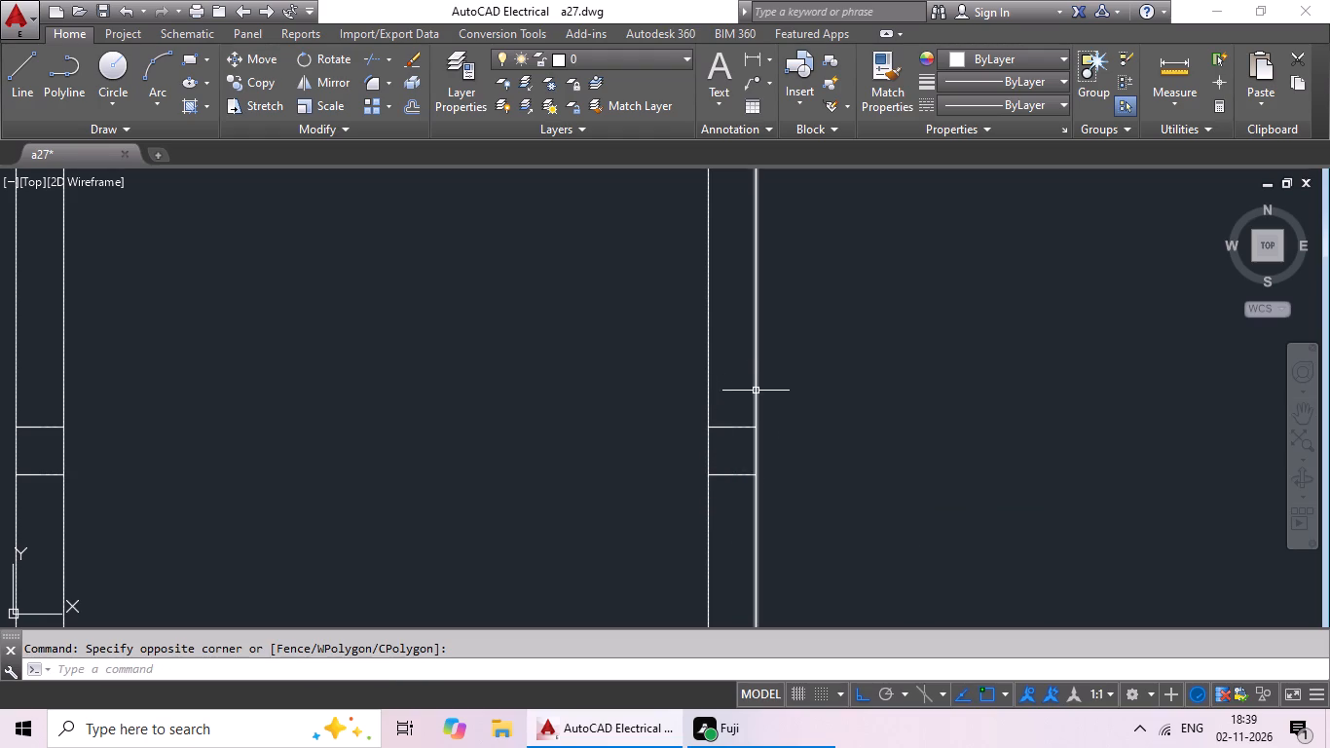
{"action": "left_click_drag", "start_coordinate": [739, 400], "coordinate": [730, 509]}
{"action": "key", "text": "Delete"}
{"action": "scroll", "coordinate": [784, 489], "scroll_direction": "down", "scroll_amount": 2}
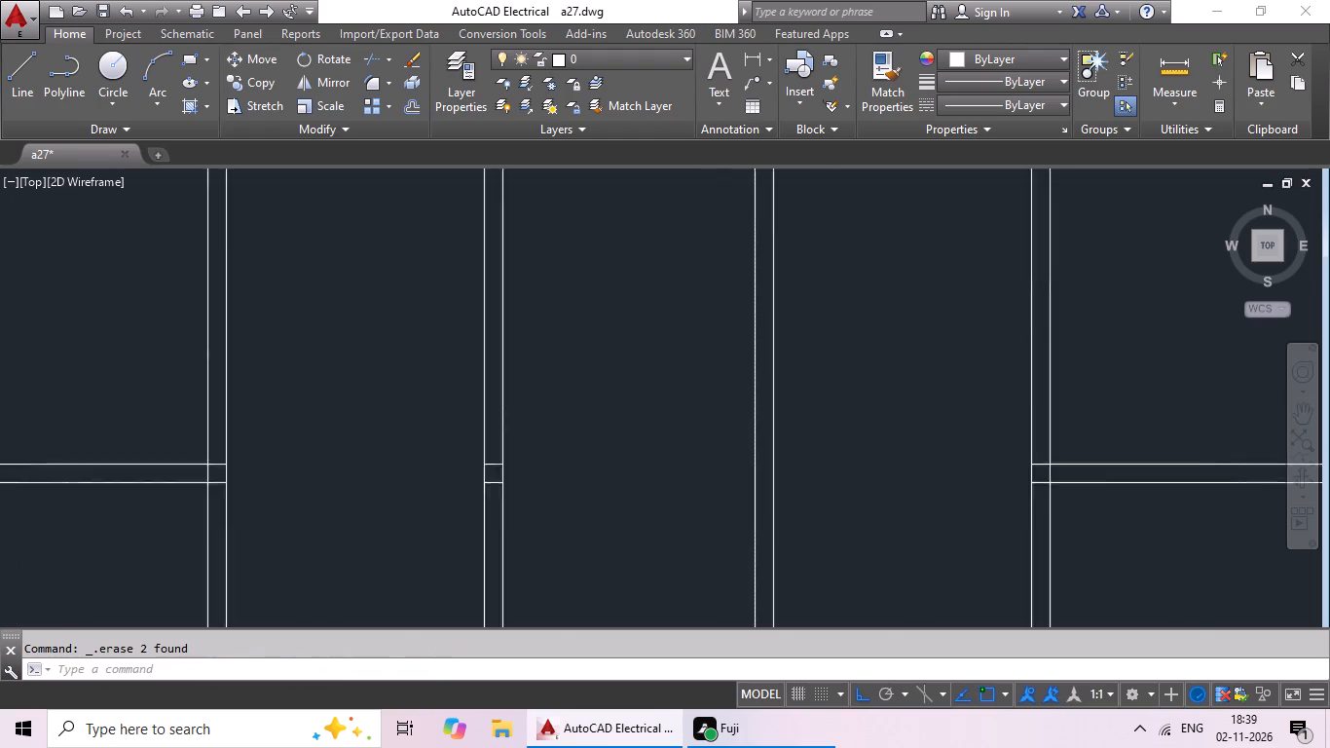
{"action": "scroll", "coordinate": [785, 488], "scroll_direction": "down", "scroll_amount": 2}
{"action": "scroll", "coordinate": [679, 503], "scroll_direction": "up", "scroll_amount": 4}
{"action": "scroll", "coordinate": [650, 357], "scroll_direction": "up", "scroll_amount": 3}
{"action": "left_click_drag", "start_coordinate": [556, 267], "coordinate": [557, 293]}
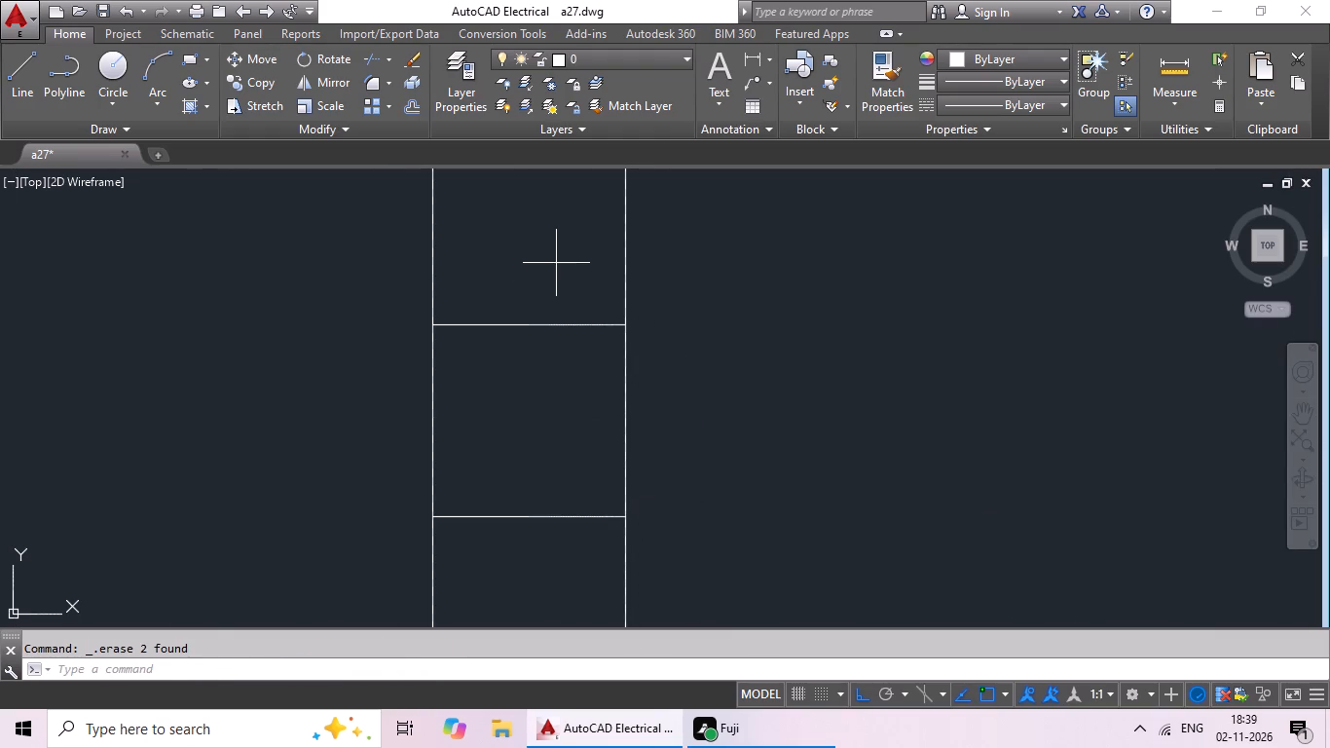
{"action": "left_click_drag", "start_coordinate": [557, 293], "coordinate": [550, 535]}
{"action": "left_click_drag", "start_coordinate": [550, 538], "coordinate": [555, 556]}
{"action": "key", "text": "Delete"}
{"action": "scroll", "coordinate": [635, 512], "scroll_direction": "down", "scroll_amount": 5}
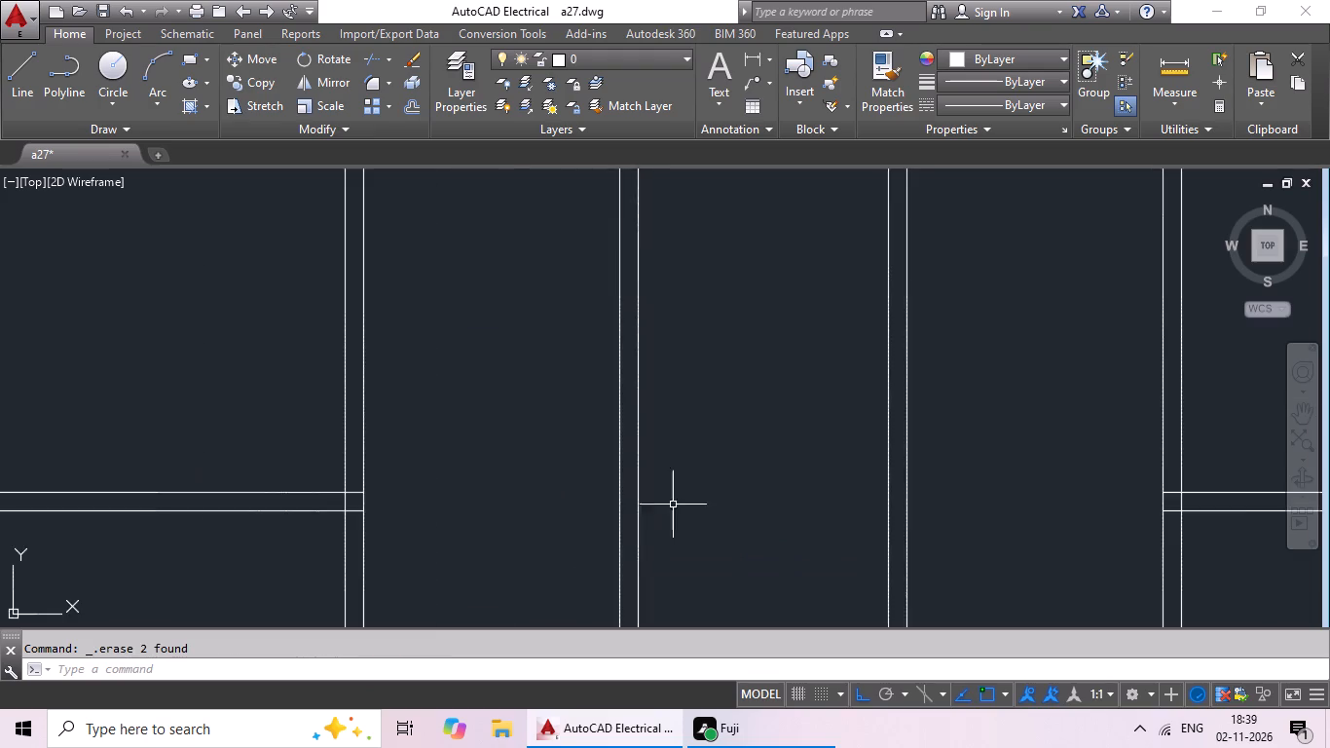
{"action": "scroll", "coordinate": [673, 505], "scroll_direction": "down", "scroll_amount": 3}
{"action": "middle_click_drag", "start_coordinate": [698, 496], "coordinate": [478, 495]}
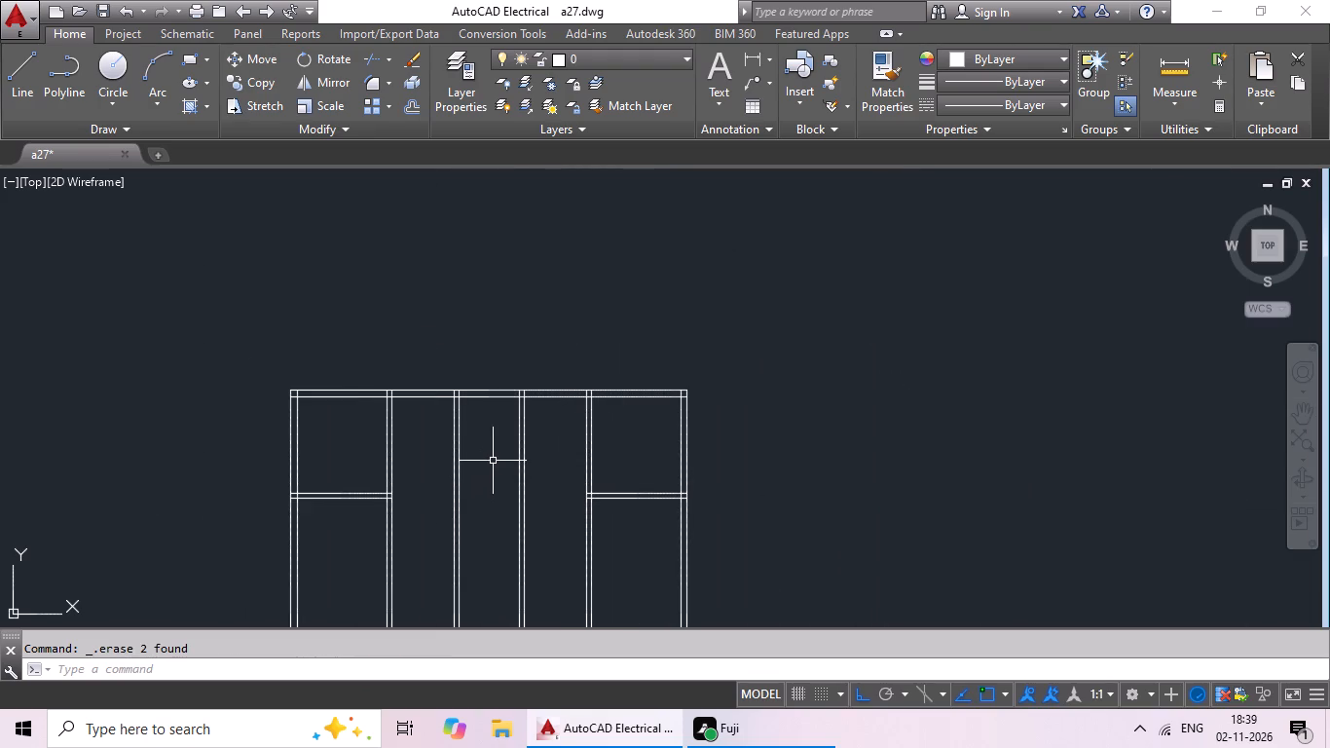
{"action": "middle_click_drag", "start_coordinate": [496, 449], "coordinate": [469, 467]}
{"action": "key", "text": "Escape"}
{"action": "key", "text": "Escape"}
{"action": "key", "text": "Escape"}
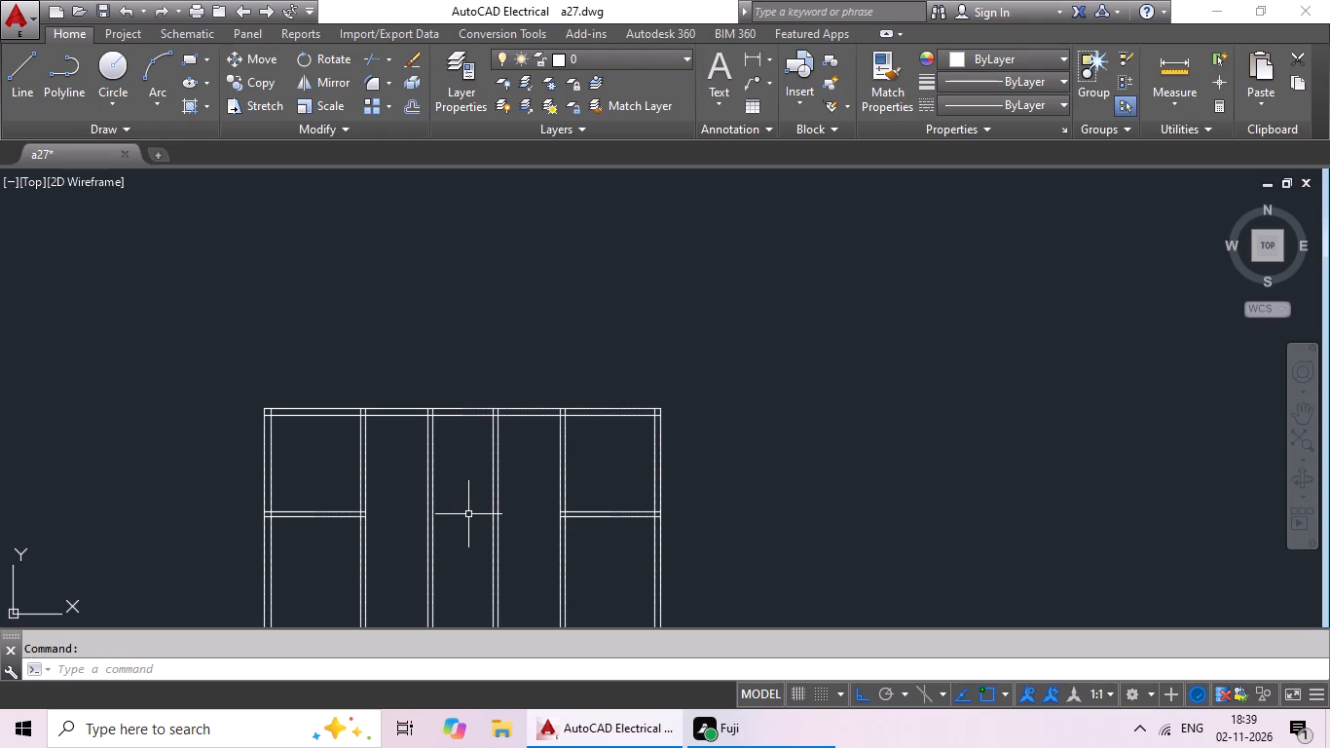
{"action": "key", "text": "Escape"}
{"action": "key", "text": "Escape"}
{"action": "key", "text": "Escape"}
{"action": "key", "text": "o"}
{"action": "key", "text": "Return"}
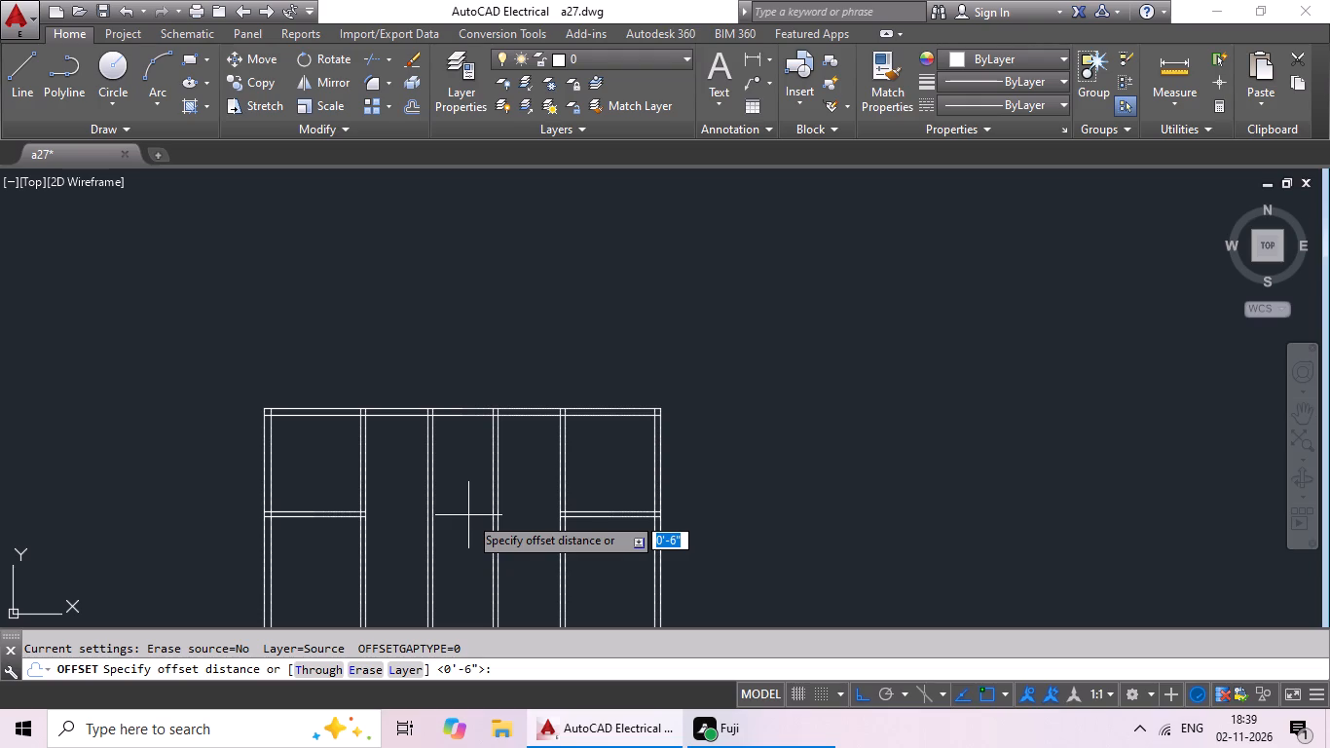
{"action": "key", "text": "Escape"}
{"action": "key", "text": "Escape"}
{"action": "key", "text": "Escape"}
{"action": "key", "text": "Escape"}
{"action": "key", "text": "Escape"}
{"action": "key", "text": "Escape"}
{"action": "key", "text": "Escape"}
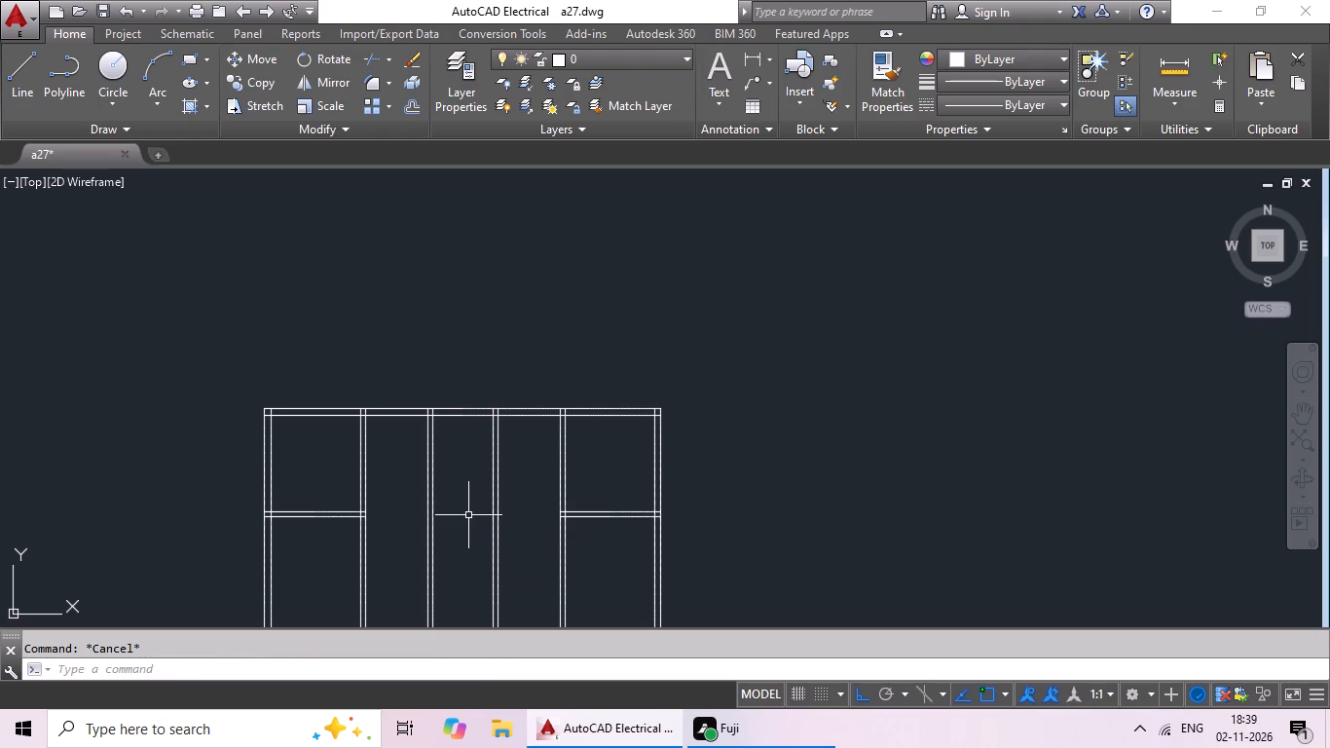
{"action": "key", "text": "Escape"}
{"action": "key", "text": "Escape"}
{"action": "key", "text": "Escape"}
Offset the inner line of the top outer wall 9' downward into the plan.
{"action": "key", "text": "o"}
{"action": "key", "text": "Return"}
{"action": "type", "text": "9'"}
{"action": "key", "text": "Return"}
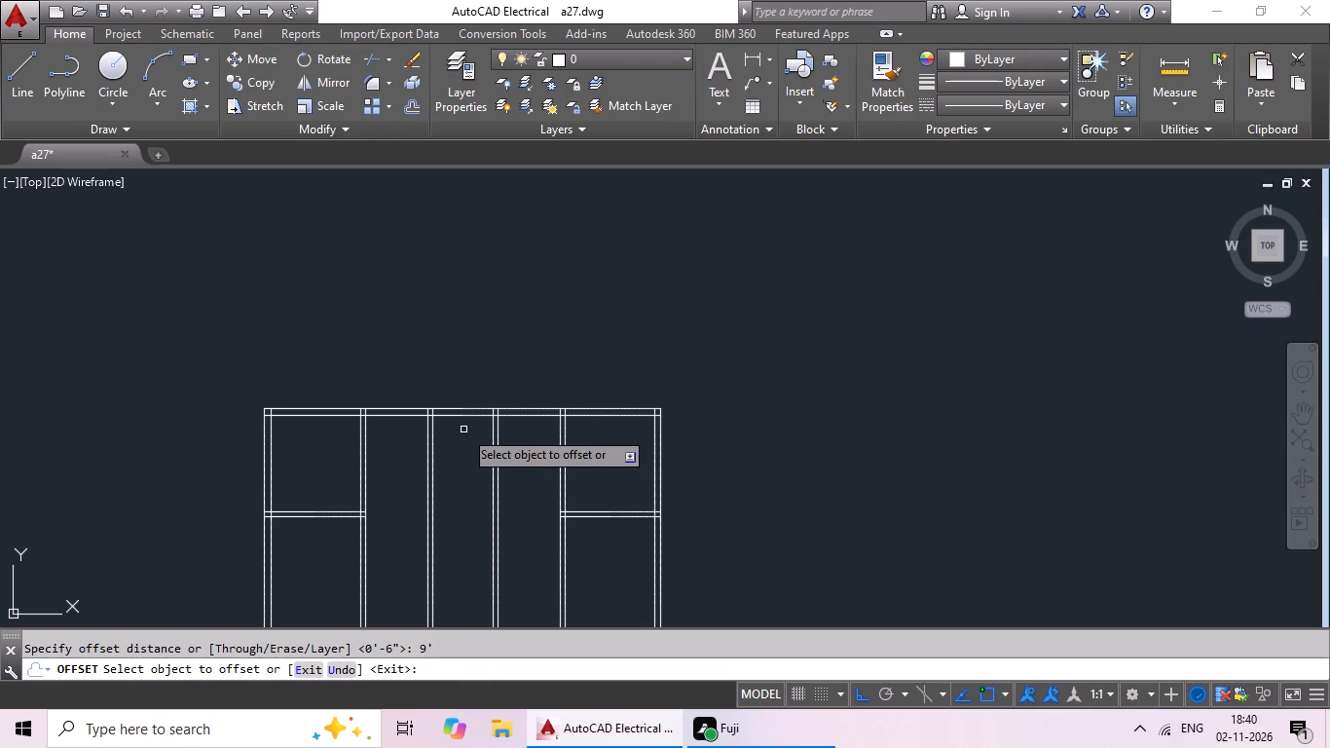
{"action": "left_click_drag", "start_coordinate": [465, 415], "coordinate": [463, 427]}
{"action": "left_click", "coordinate": [462, 452]}
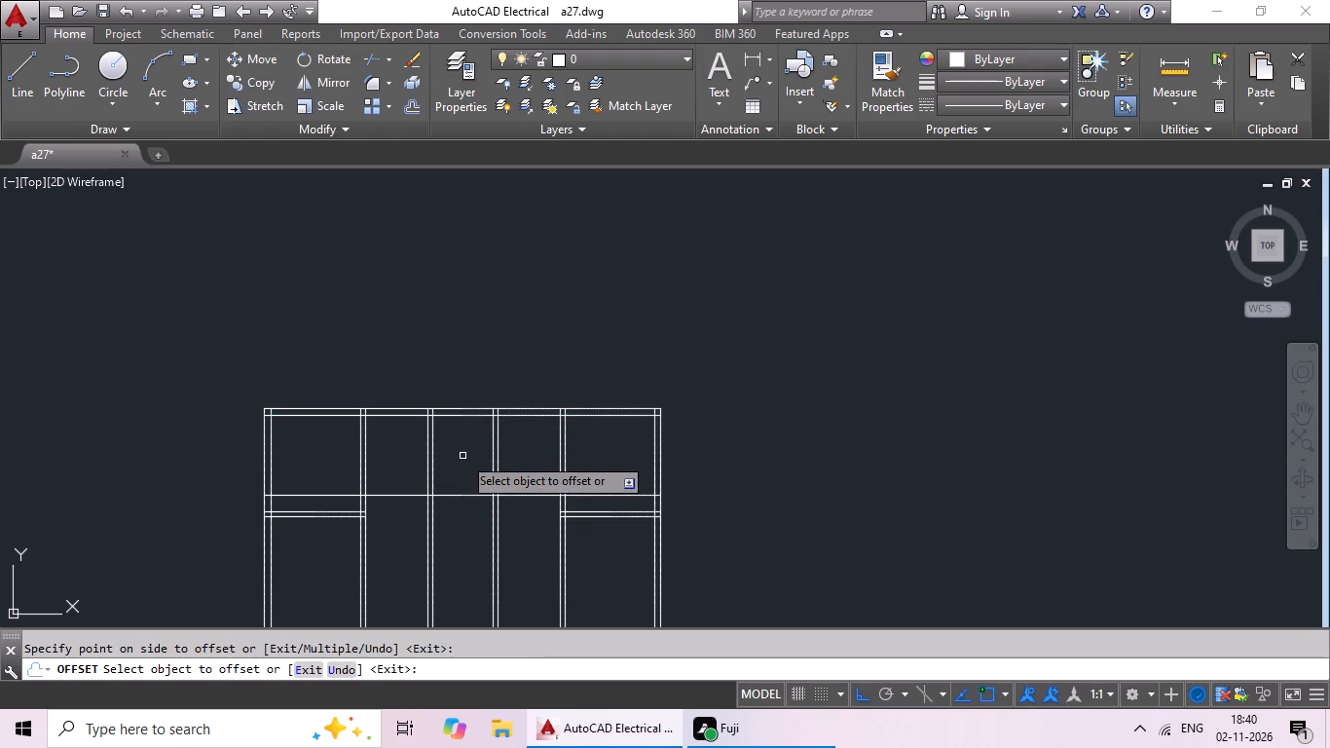
{"action": "key", "text": "Escape"}
{"action": "key", "text": "Escape"}
{"action": "key", "text": "Escape"}
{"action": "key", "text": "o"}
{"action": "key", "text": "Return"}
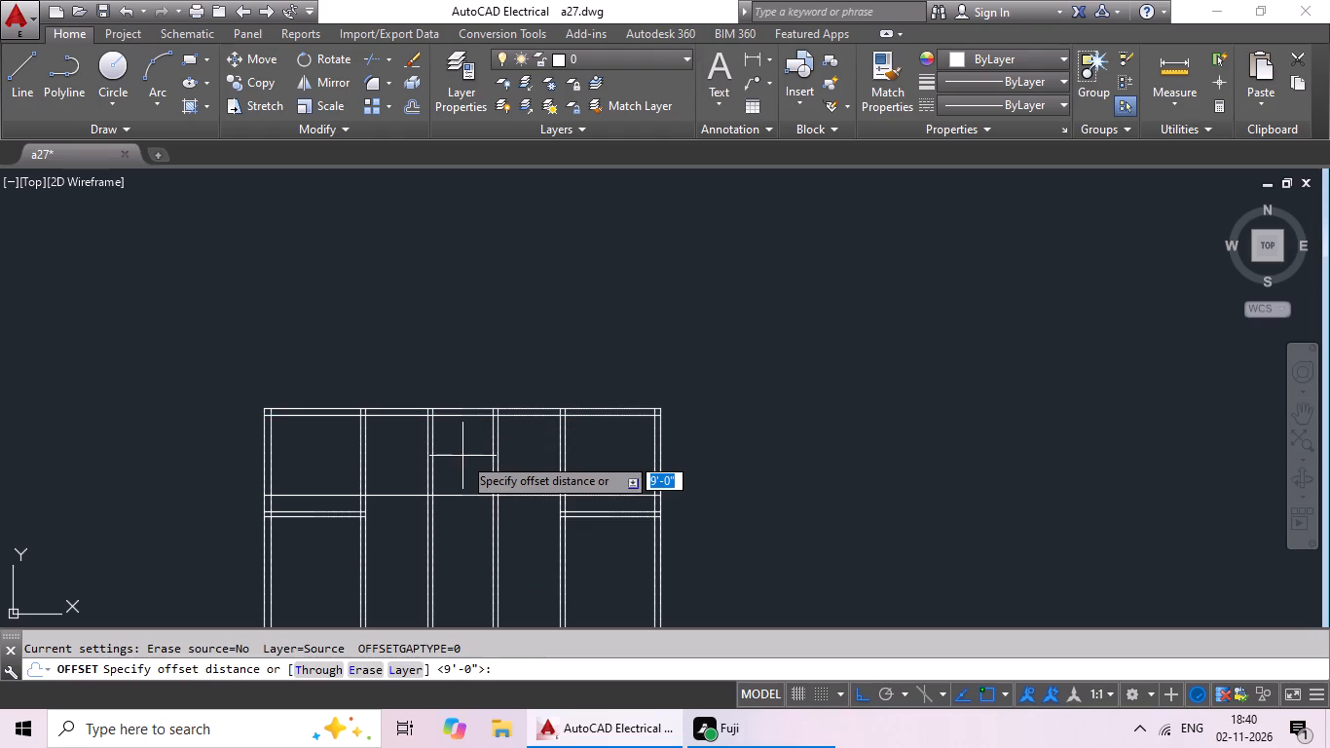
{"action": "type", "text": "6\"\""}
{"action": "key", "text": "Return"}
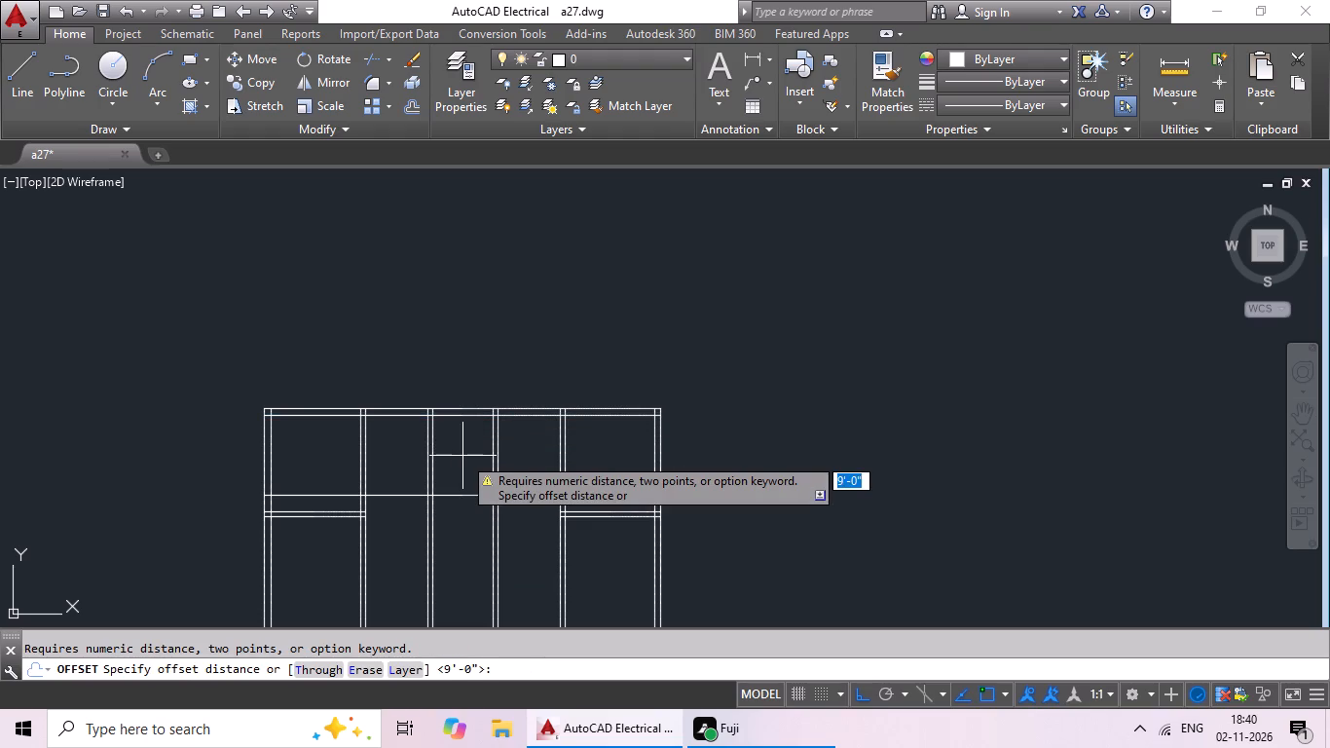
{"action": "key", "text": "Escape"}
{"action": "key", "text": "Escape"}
Offset the new 9' horizontal line 6" downward to give this partition its wall thickness.
{"action": "key", "text": "o"}
{"action": "key", "text": "Return"}
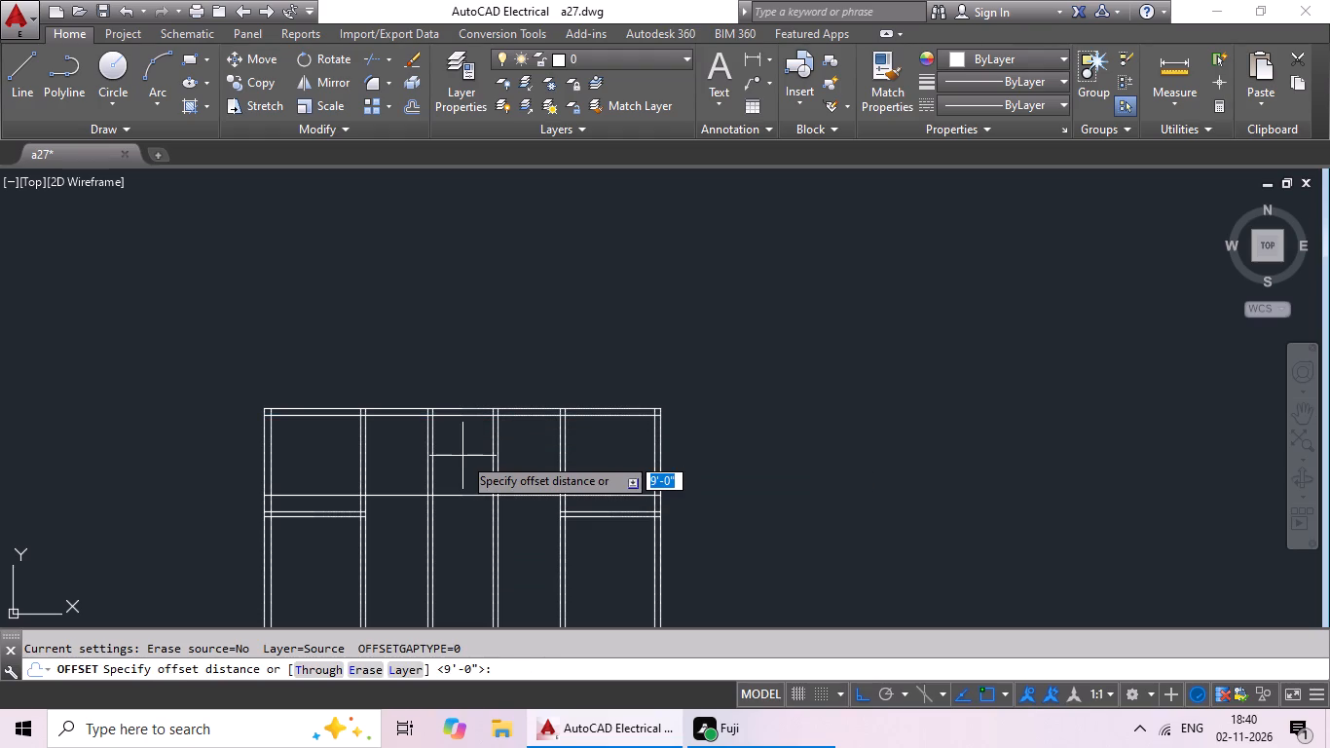
{"action": "key", "text": "6"}
{"action": "key", "text": "shift+quotedbl"}
{"action": "key", "text": "Return"}
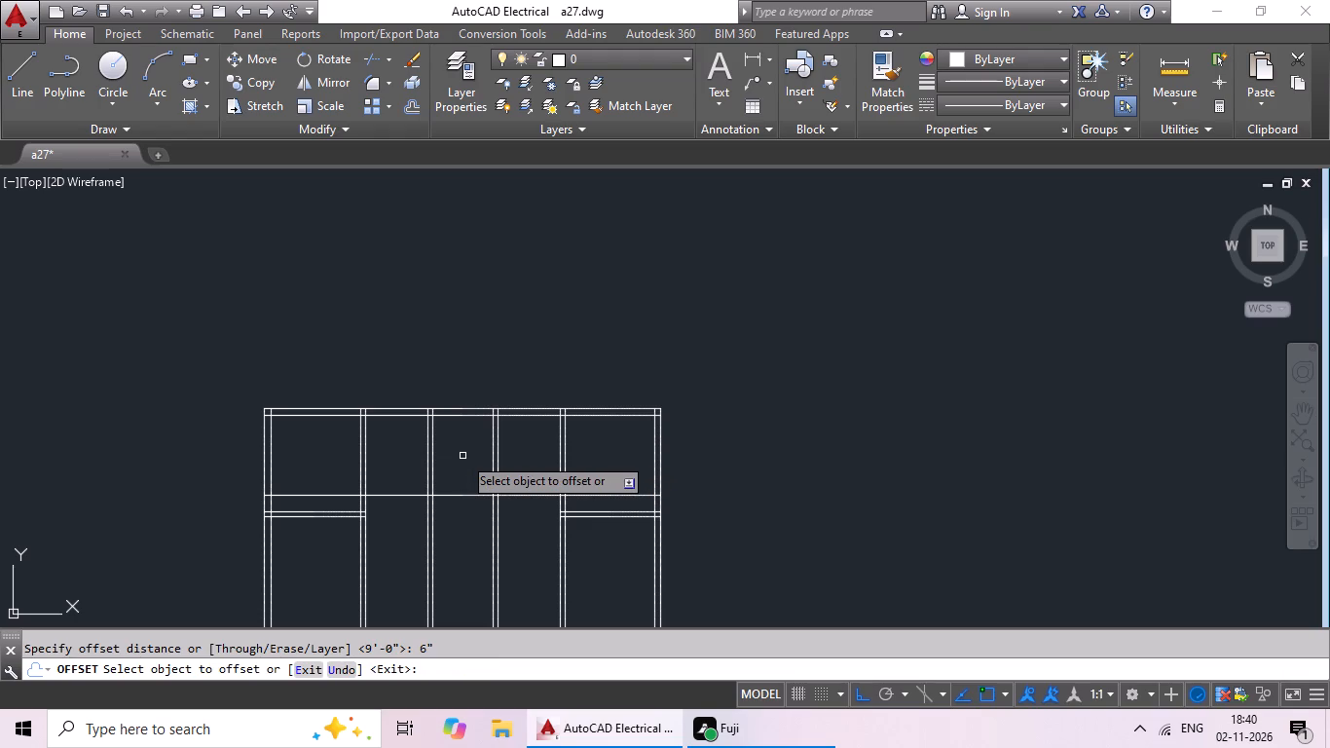
{"action": "left_click_drag", "start_coordinate": [452, 496], "coordinate": [452, 507]}
{"action": "left_click", "coordinate": [452, 549]}
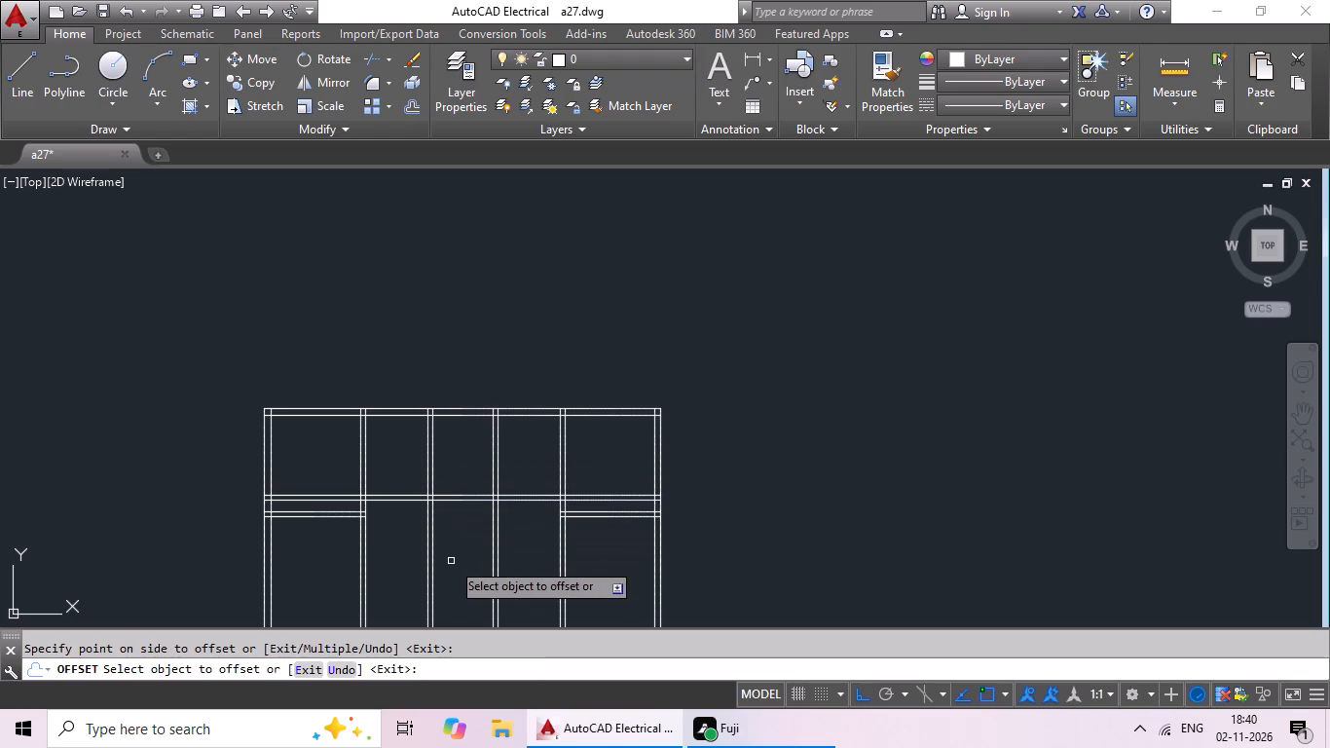
{"action": "key", "text": "Escape"}
{"action": "key", "text": "Escape"}
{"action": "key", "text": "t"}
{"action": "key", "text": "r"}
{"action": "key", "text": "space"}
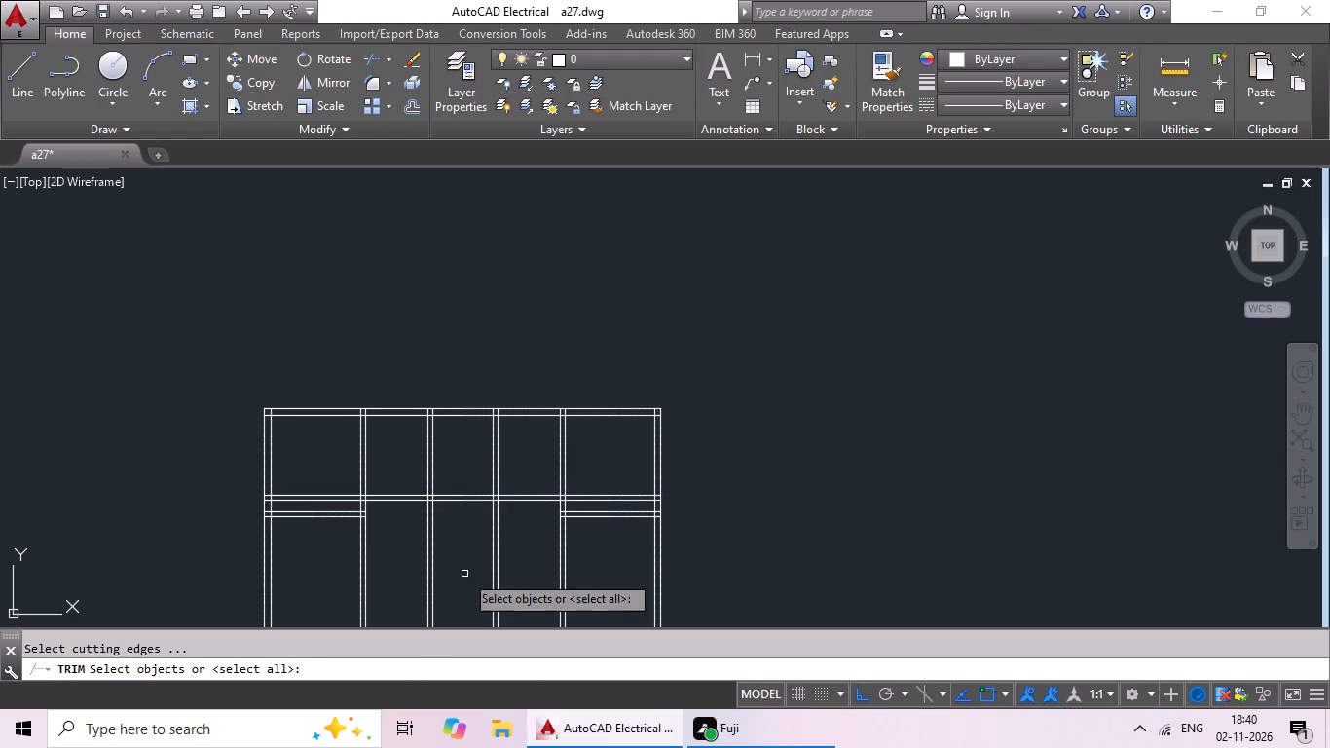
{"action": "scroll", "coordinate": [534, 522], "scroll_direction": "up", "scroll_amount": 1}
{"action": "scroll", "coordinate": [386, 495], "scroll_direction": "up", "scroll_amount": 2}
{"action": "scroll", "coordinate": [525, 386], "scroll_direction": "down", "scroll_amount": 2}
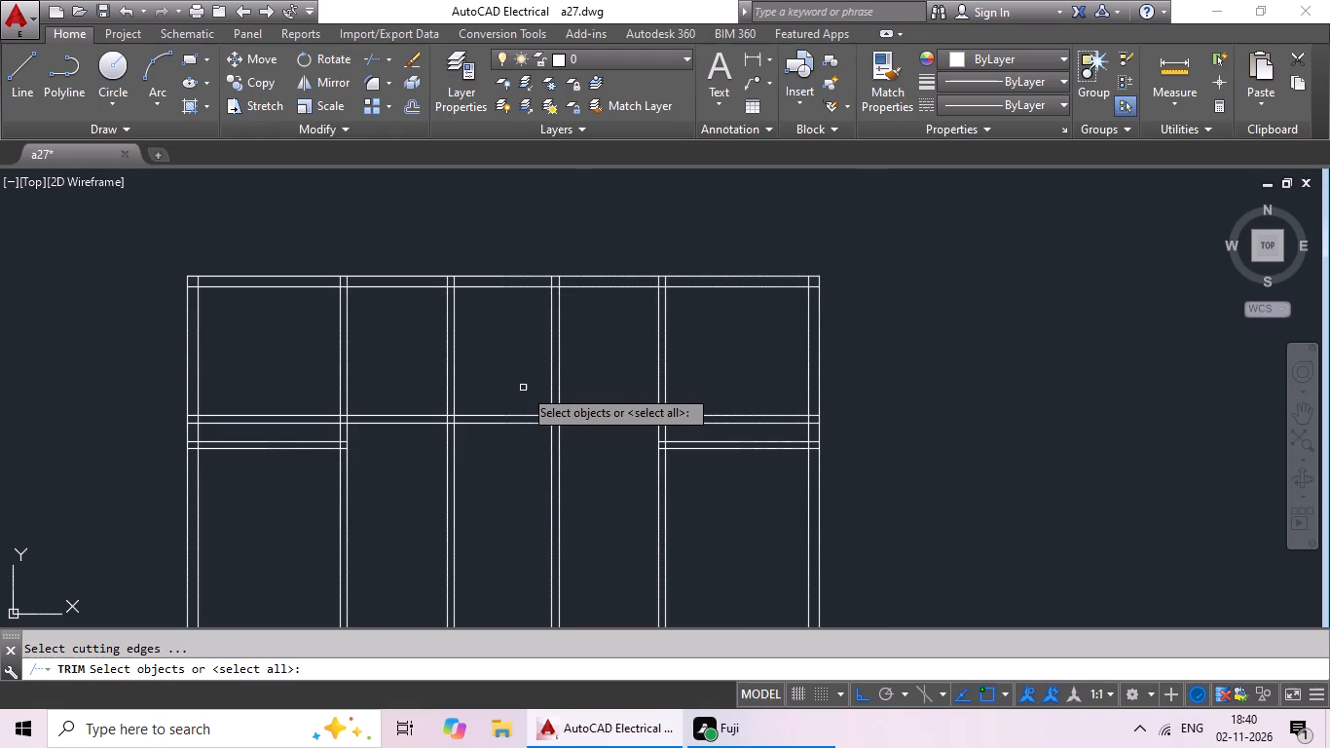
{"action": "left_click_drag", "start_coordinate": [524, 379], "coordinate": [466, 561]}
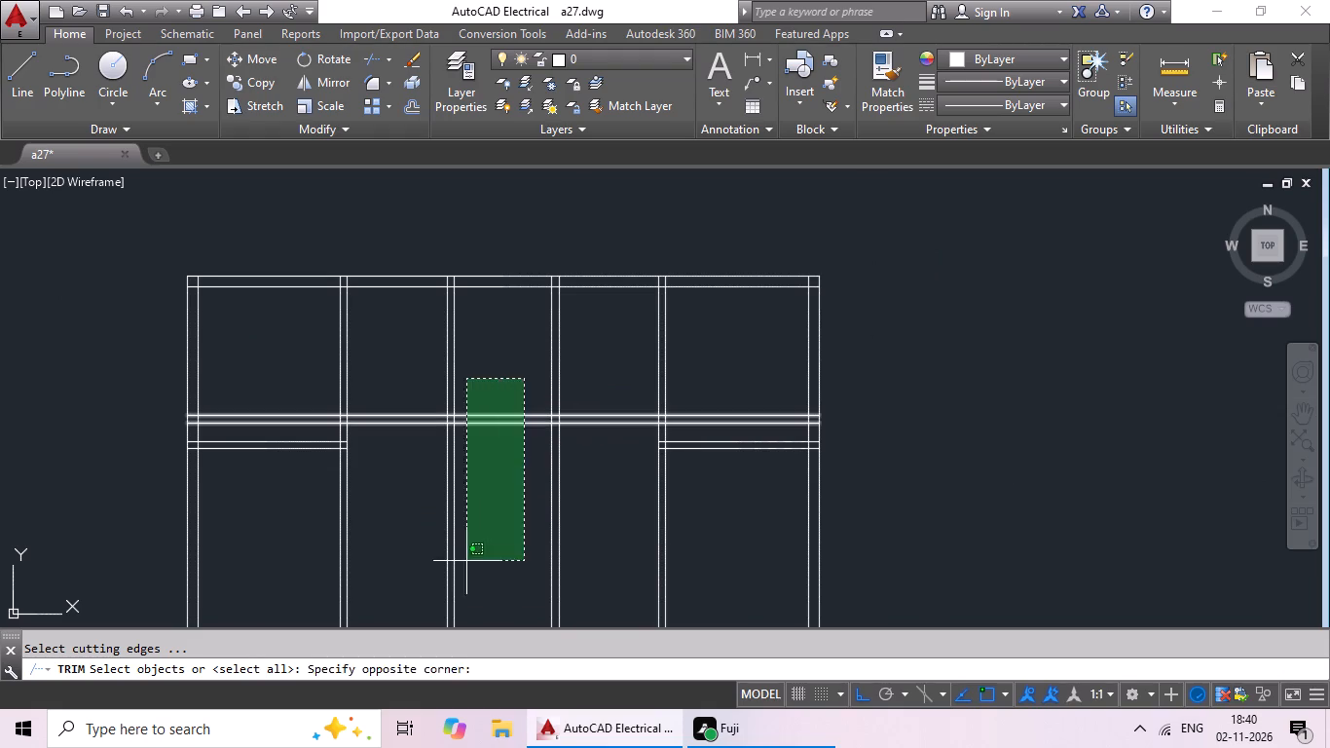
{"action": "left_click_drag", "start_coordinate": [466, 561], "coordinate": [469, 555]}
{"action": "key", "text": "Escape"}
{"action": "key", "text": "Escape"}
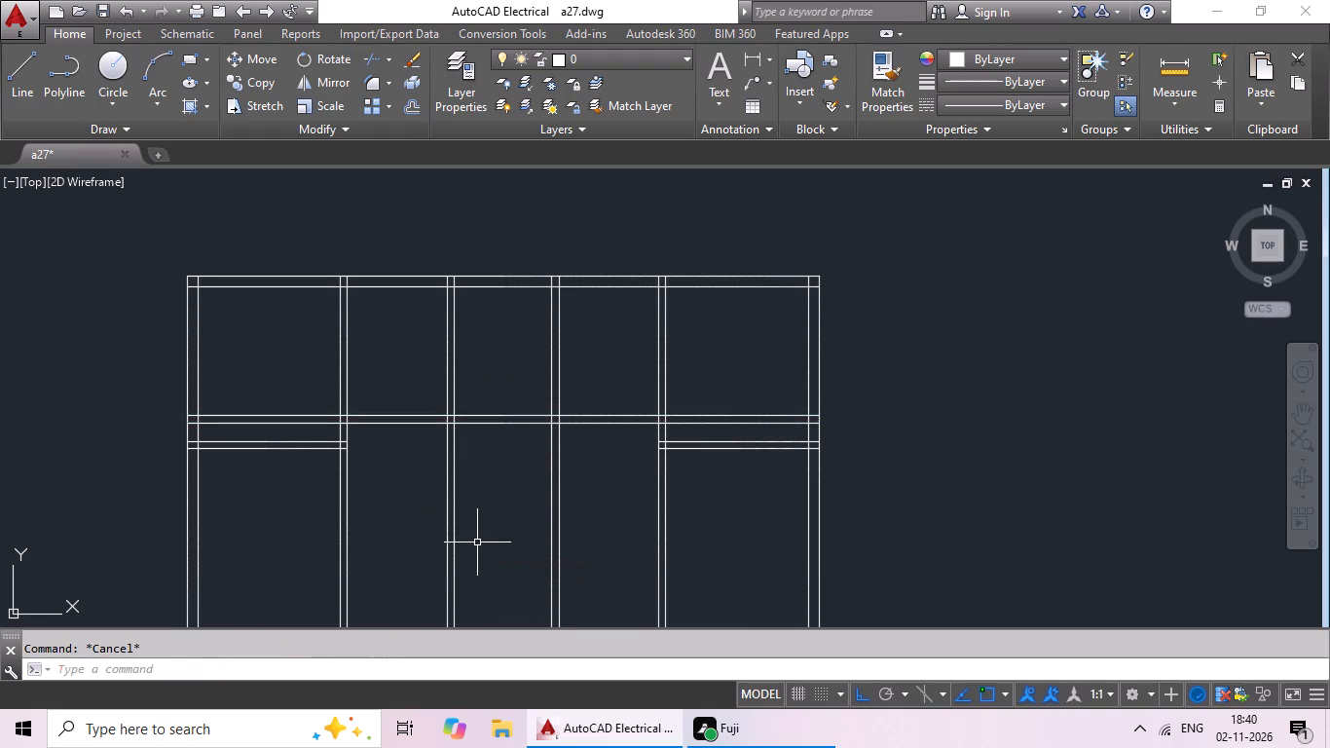
Trim both new horizontal partition lines out of the central bay between the second and third interior vertical walls.
{"action": "key", "text": "t"}
{"action": "key", "text": "r"}
{"action": "key", "text": "space"}
{"action": "key", "text": "space"}
{"action": "scroll", "coordinate": [489, 425], "scroll_direction": "up", "scroll_amount": 2}
{"action": "left_click_drag", "start_coordinate": [542, 344], "coordinate": [514, 467]}
{"action": "left_click", "coordinate": [517, 458]}
{"action": "scroll", "coordinate": [528, 456], "scroll_direction": "down", "scroll_amount": 2}
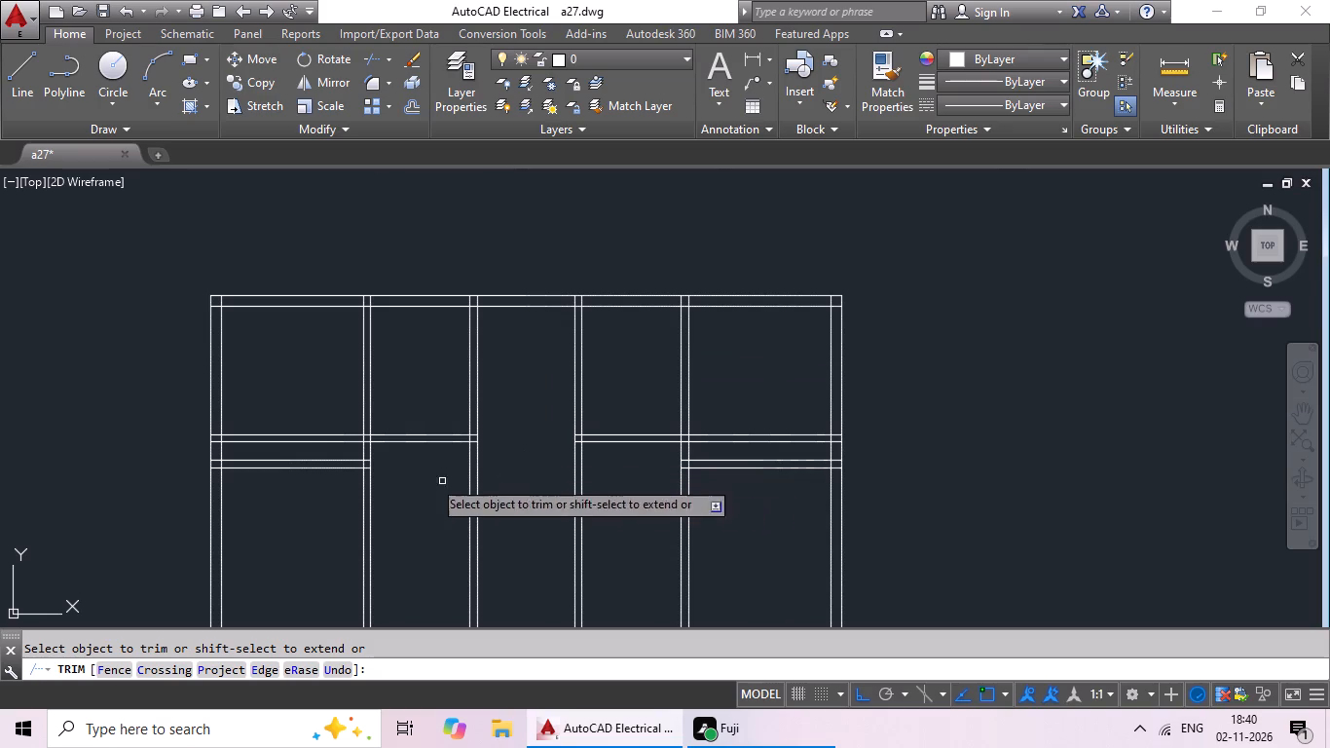
Trim the same two partition lines out of the leftmost and rightmost bays next to the outer walls.
{"action": "scroll", "coordinate": [322, 444], "scroll_direction": "up", "scroll_amount": 3}
{"action": "left_click_drag", "start_coordinate": [368, 374], "coordinate": [339, 444]}
{"action": "left_click", "coordinate": [338, 447]}
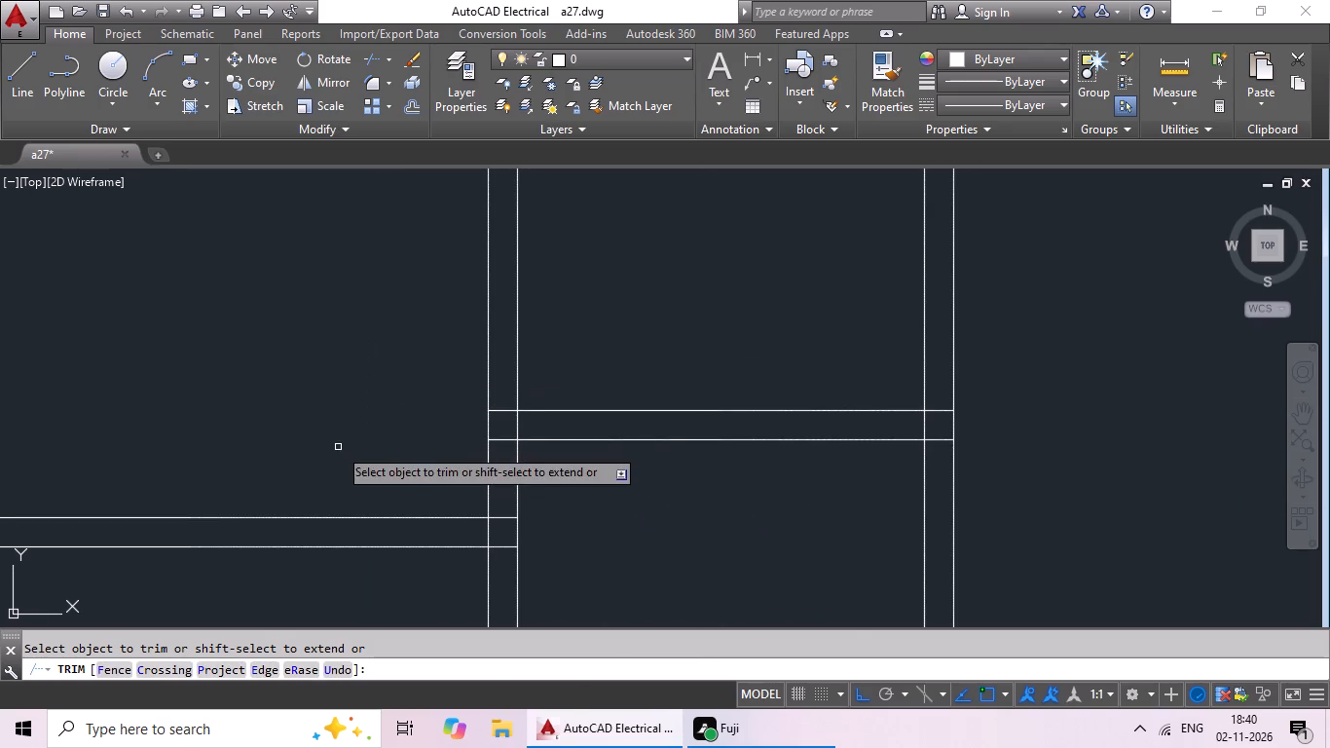
{"action": "scroll", "coordinate": [518, 397], "scroll_direction": "down", "scroll_amount": 2}
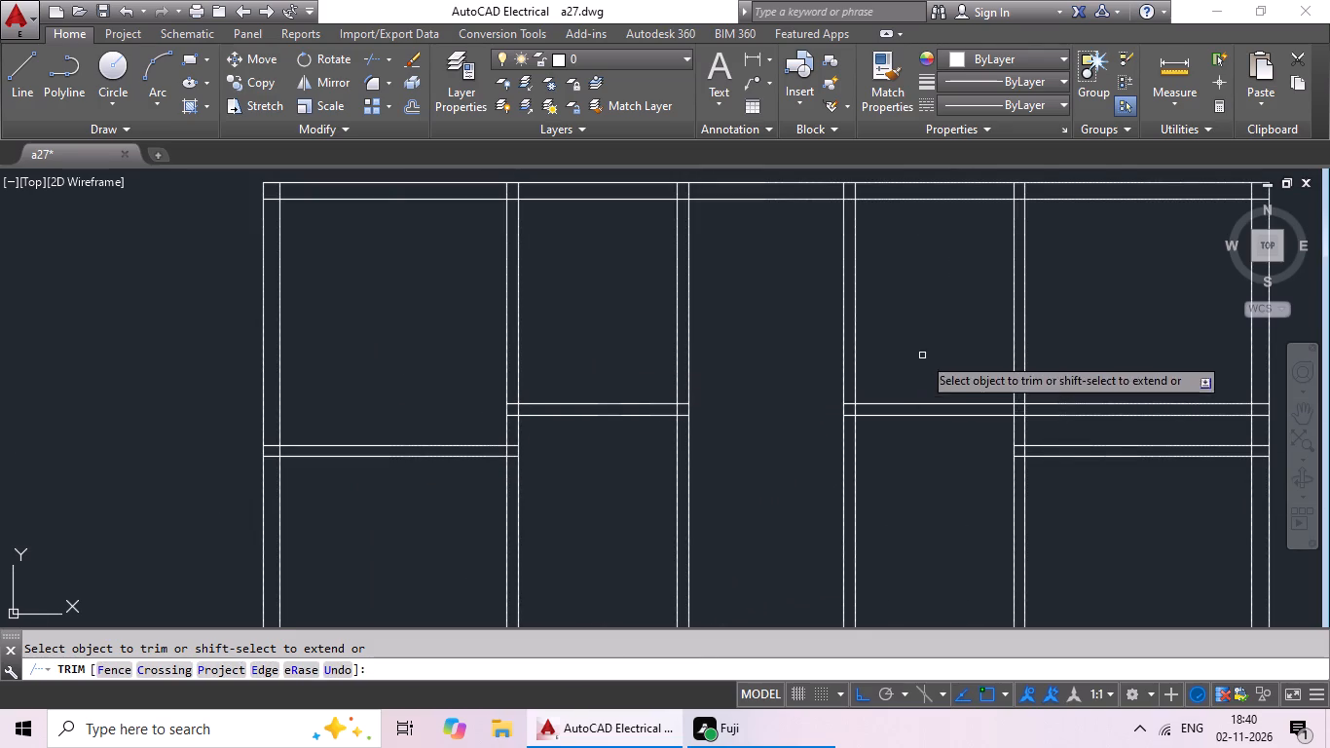
{"action": "middle_click_drag", "start_coordinate": [923, 350], "coordinate": [703, 393]}
{"action": "scroll", "coordinate": [888, 464], "scroll_direction": "up", "scroll_amount": 2}
{"action": "middle_click_drag", "start_coordinate": [882, 460], "coordinate": [676, 418]}
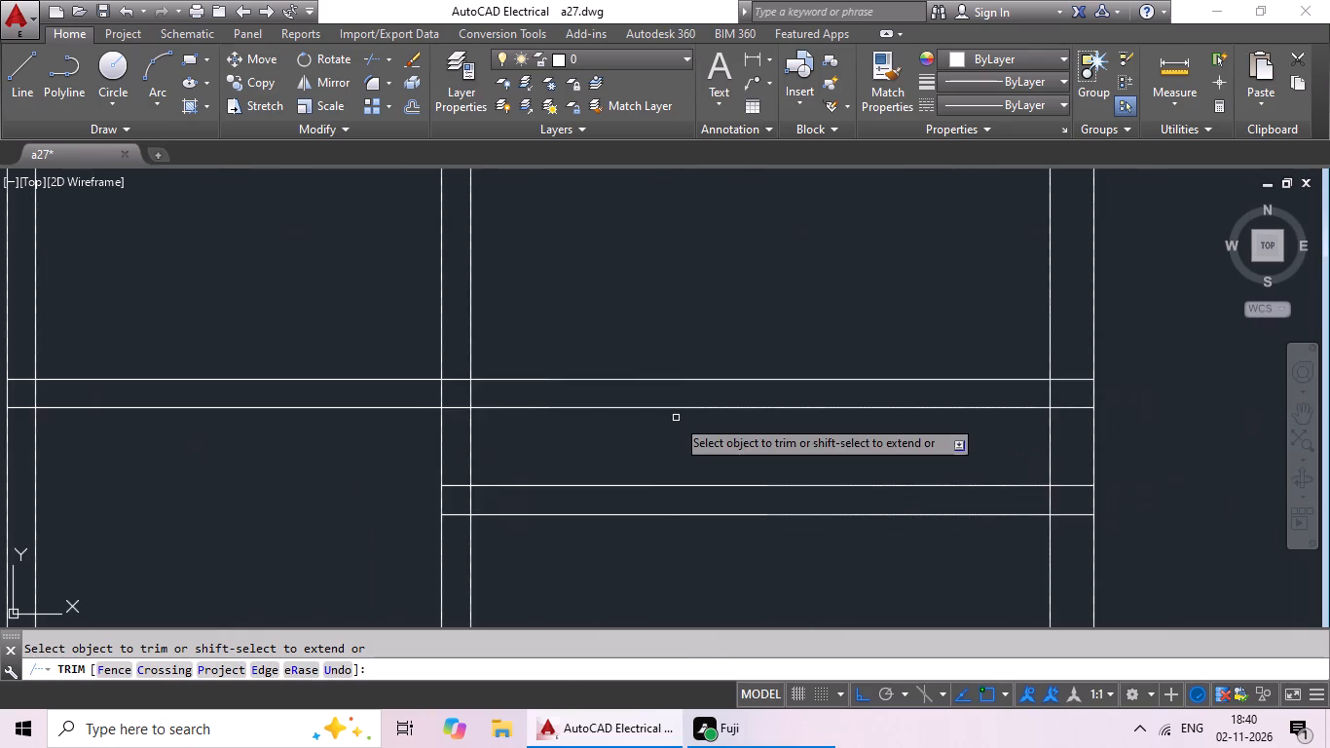
{"action": "scroll", "coordinate": [702, 414], "scroll_direction": "down", "scroll_amount": 2}
{"action": "left_click_drag", "start_coordinate": [742, 355], "coordinate": [698, 421]}
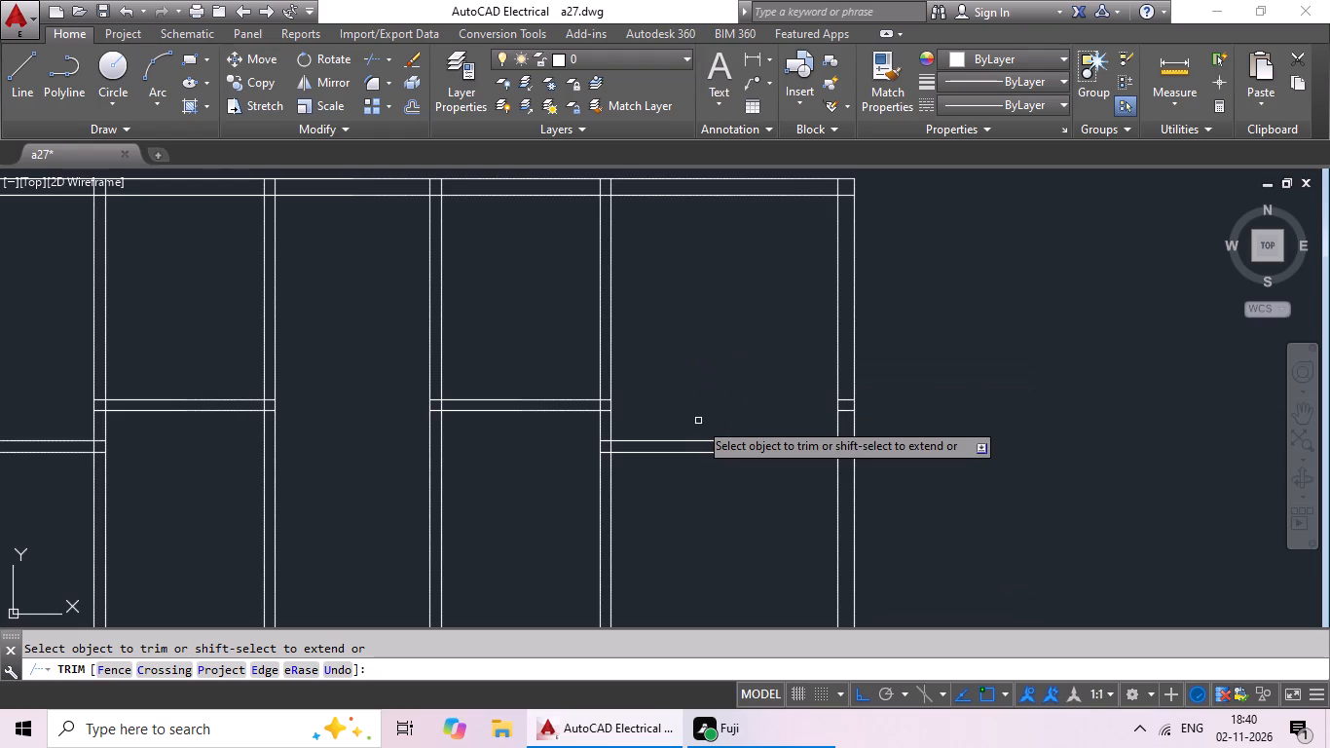
{"action": "middle_click_drag", "start_coordinate": [698, 421], "coordinate": [784, 358]}
{"action": "key", "text": "Escape"}
{"action": "key", "text": "Escape"}
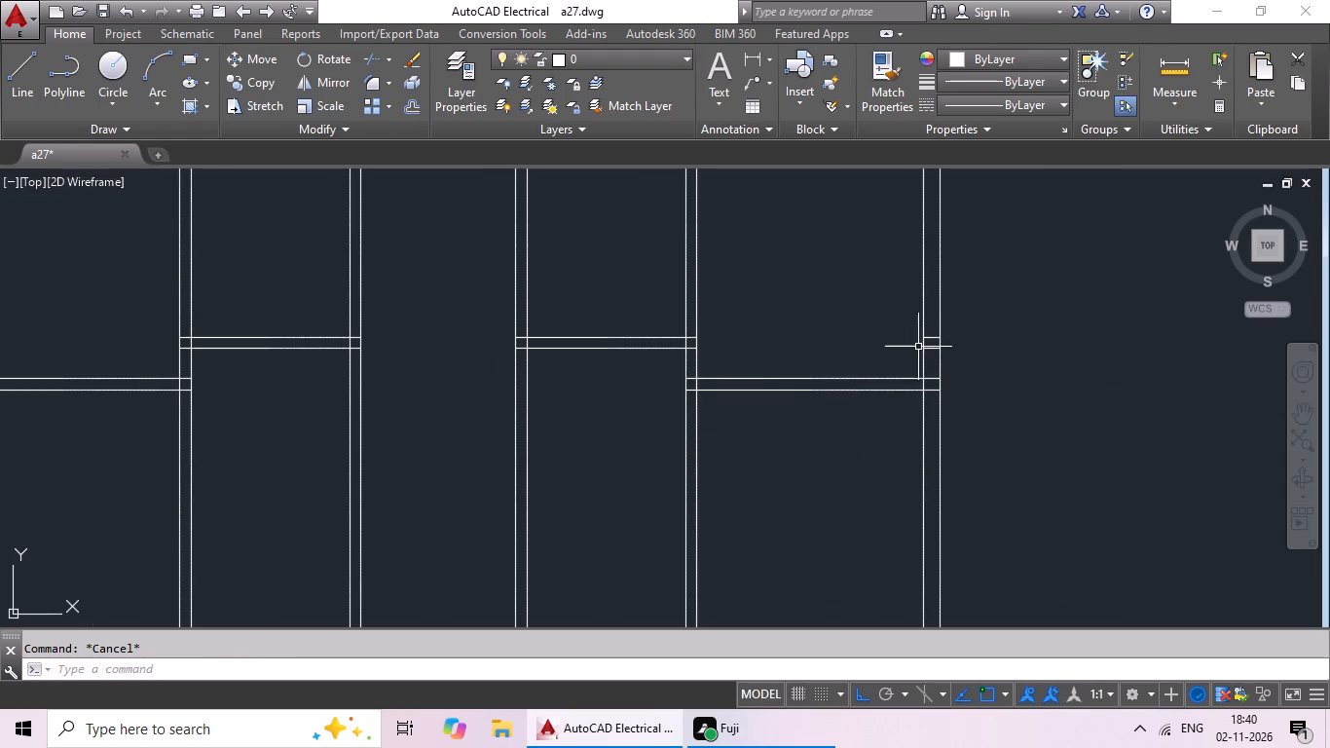
Erase the two leftover partition stubs inside the right outer wall.
{"action": "scroll", "coordinate": [926, 349], "scroll_direction": "up", "scroll_amount": 4}
{"action": "middle_click_drag", "start_coordinate": [937, 335], "coordinate": [669, 356]}
{"action": "left_click_drag", "start_coordinate": [710, 275], "coordinate": [710, 276]}
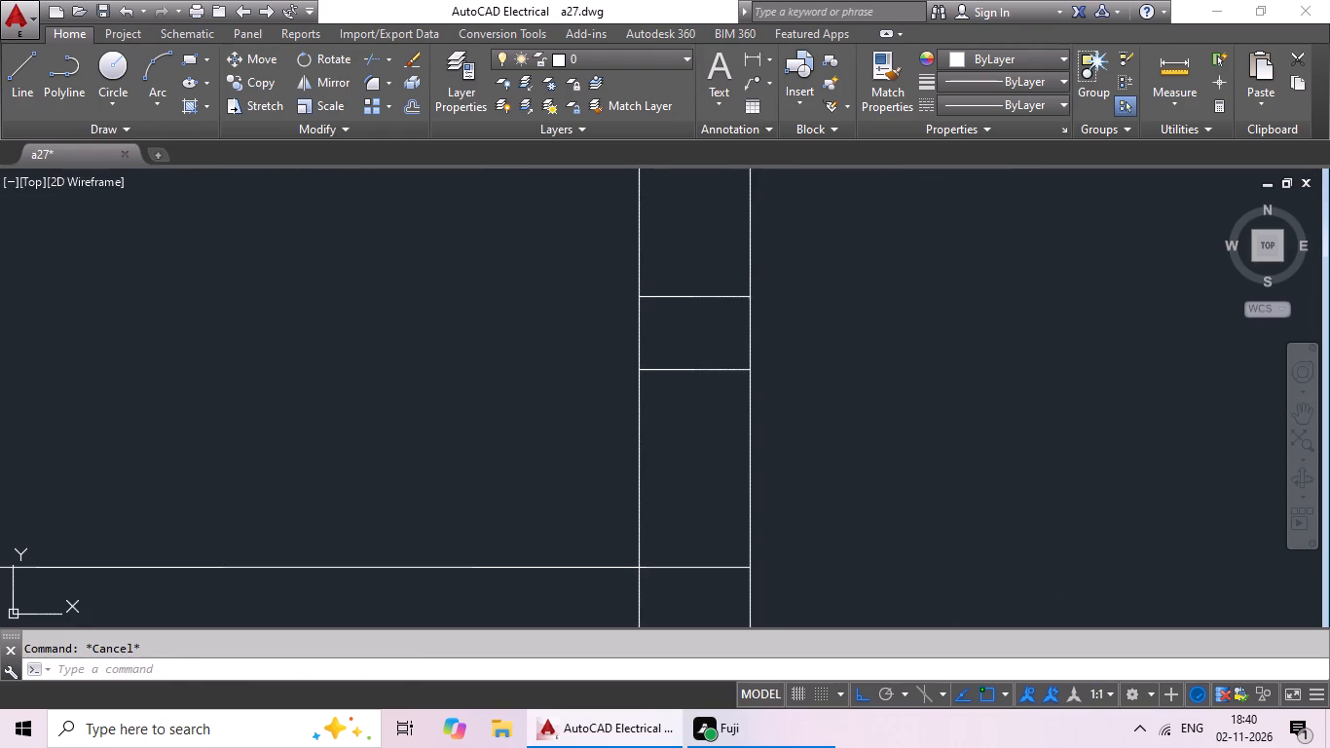
{"action": "left_click_drag", "start_coordinate": [710, 276], "coordinate": [681, 433]}
{"action": "left_click", "coordinate": [679, 430]}
{"action": "key", "text": "Delete"}
{"action": "scroll", "coordinate": [715, 402], "scroll_direction": "down", "scroll_amount": 2}
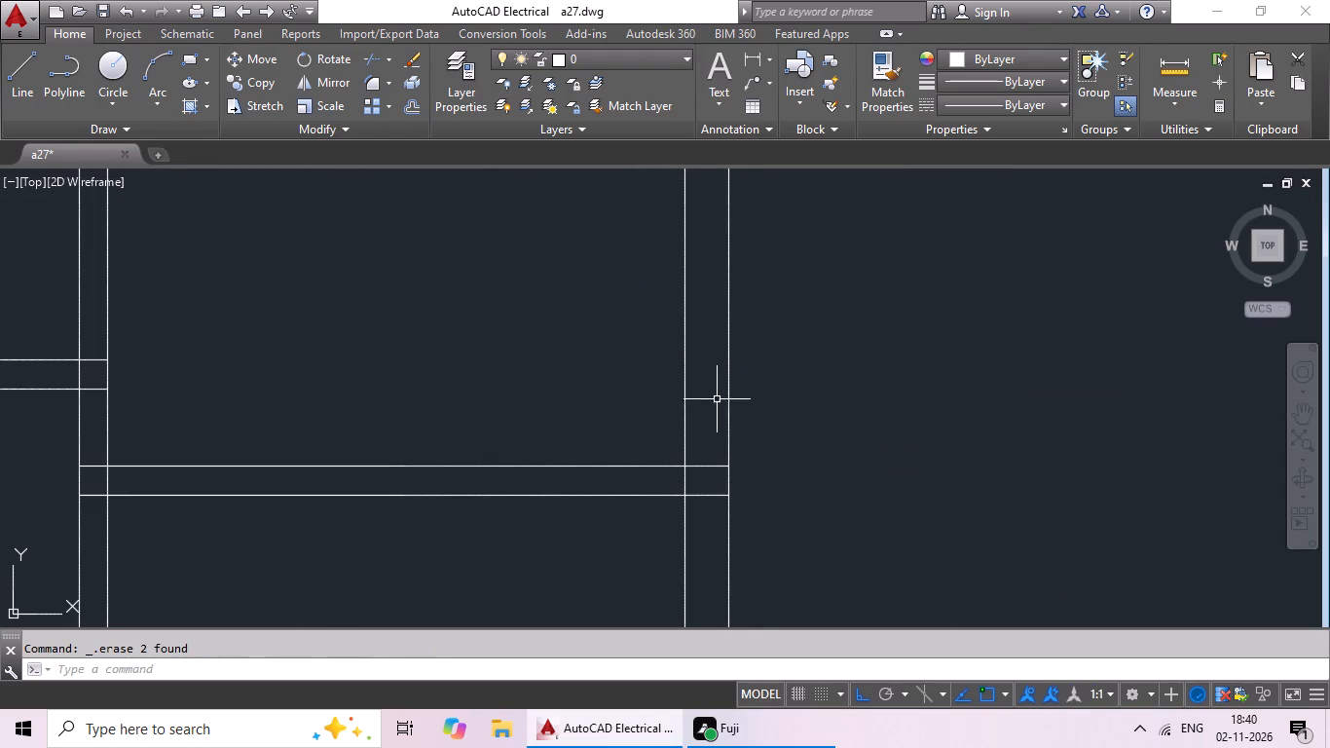
{"action": "scroll", "coordinate": [726, 364], "scroll_direction": "down", "scroll_amount": 3}
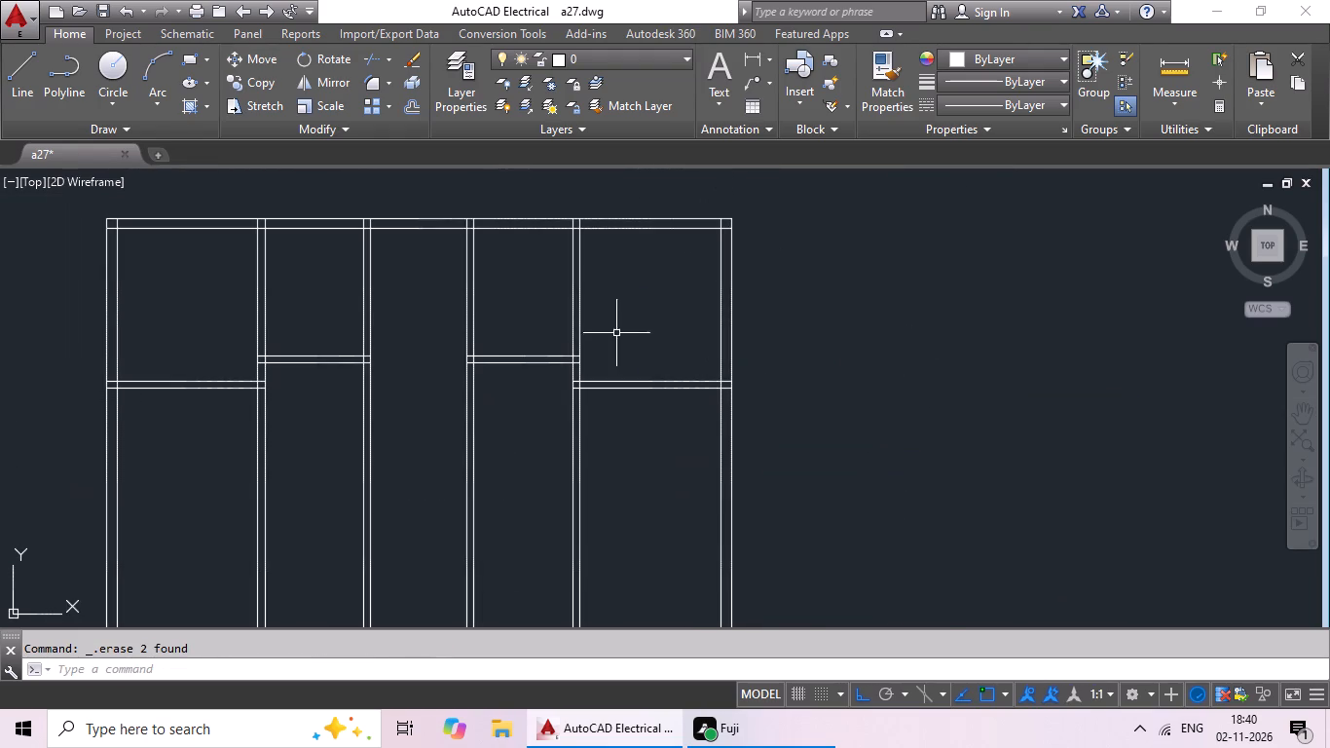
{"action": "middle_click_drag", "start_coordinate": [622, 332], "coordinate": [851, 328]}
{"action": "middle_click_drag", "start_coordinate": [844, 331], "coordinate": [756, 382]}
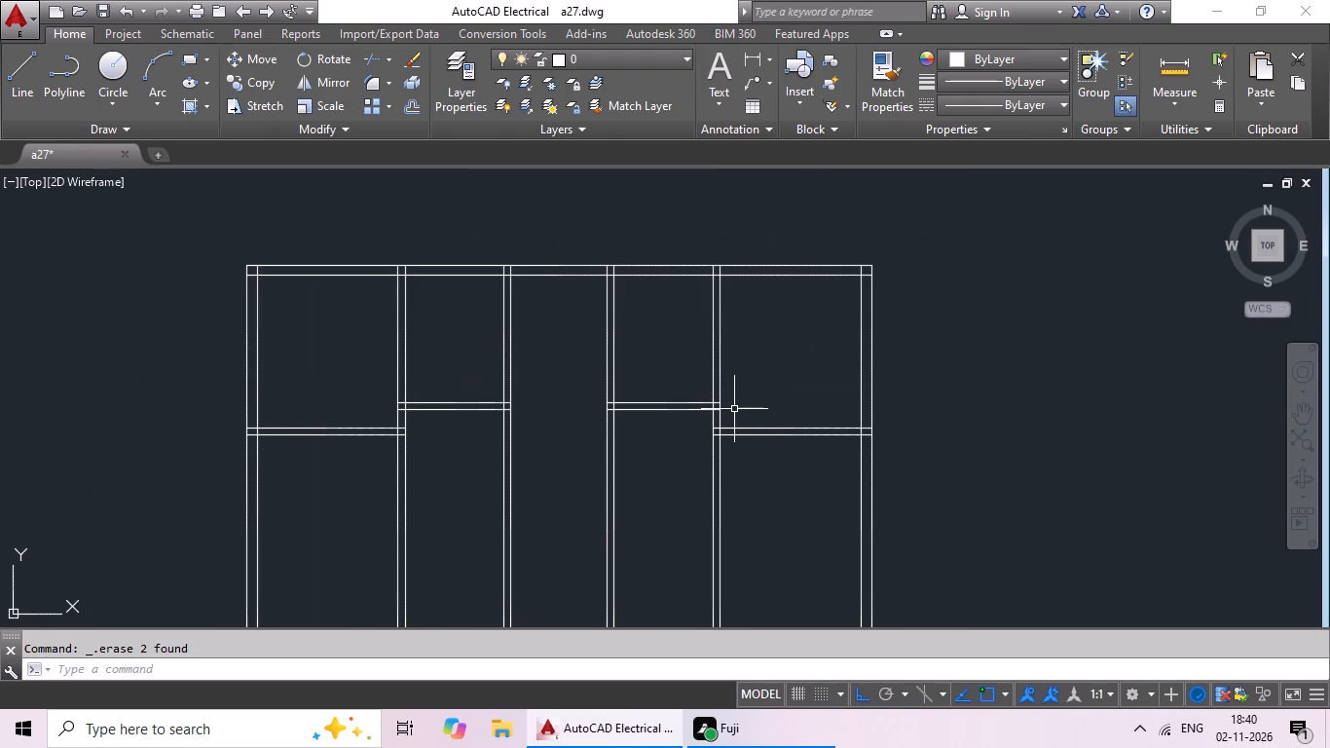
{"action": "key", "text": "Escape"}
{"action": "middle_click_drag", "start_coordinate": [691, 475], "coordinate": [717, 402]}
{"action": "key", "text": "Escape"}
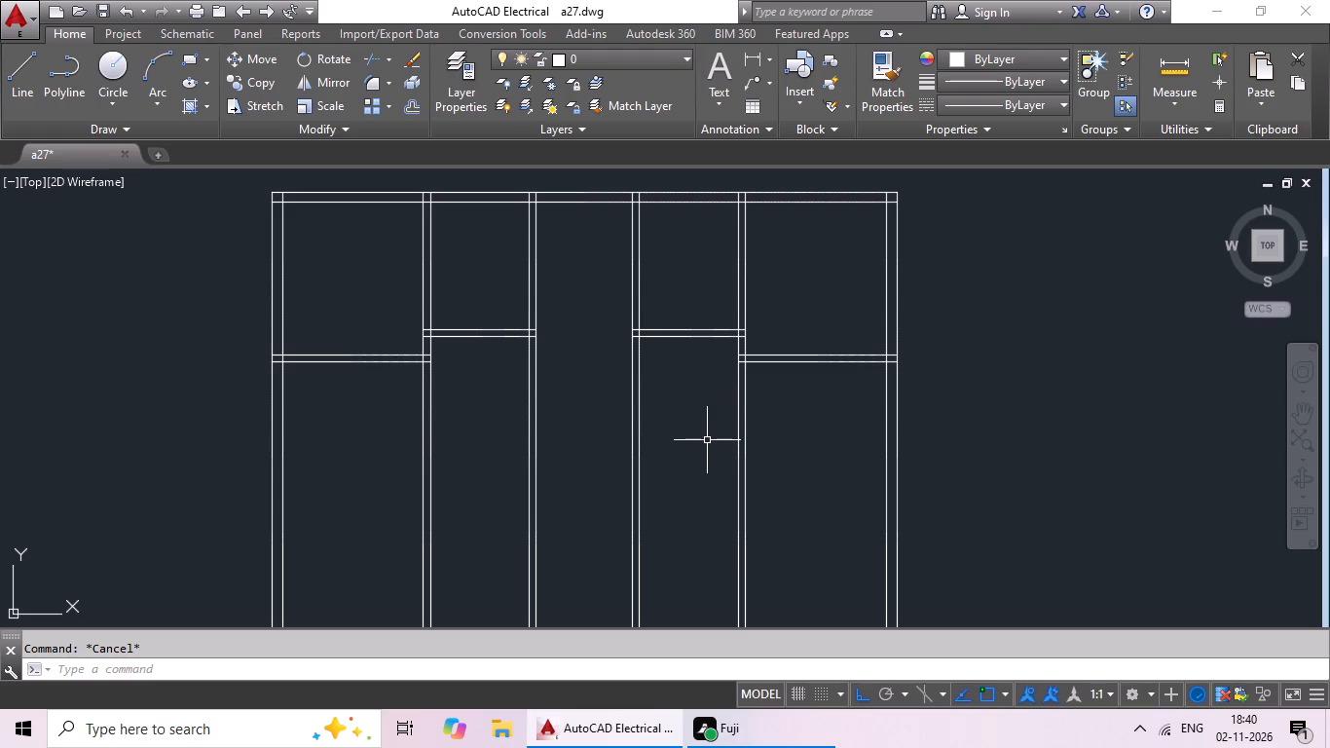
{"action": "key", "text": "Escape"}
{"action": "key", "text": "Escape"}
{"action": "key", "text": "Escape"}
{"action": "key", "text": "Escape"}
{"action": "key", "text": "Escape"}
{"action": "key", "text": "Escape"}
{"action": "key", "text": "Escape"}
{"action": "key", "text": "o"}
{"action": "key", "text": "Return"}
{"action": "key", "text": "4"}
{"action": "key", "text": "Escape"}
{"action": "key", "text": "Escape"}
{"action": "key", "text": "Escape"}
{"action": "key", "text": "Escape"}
Offset the inner line of the top outer wall 16' downward.
{"action": "key", "text": "o"}
{"action": "key", "text": "Return"}
{"action": "type", "text": "16'"}
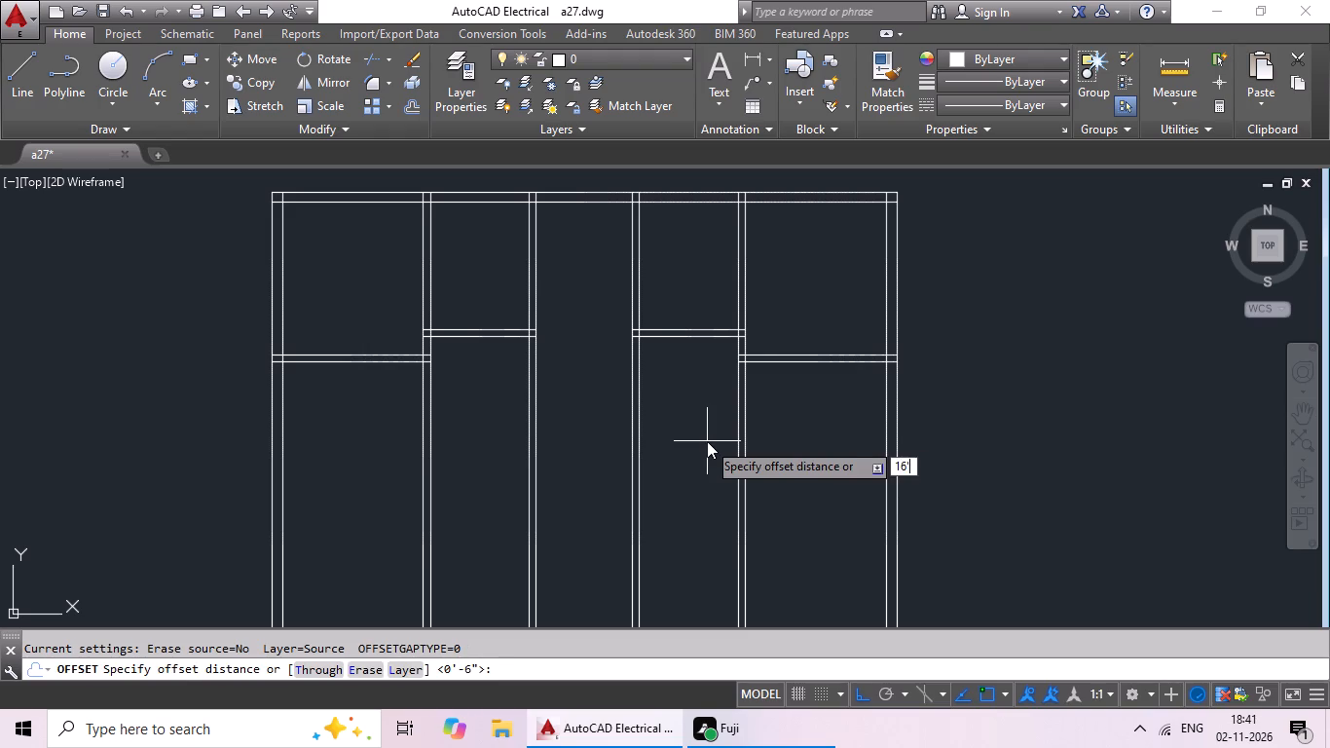
{"action": "key", "text": "Return"}
{"action": "left_click", "coordinate": [599, 203]}
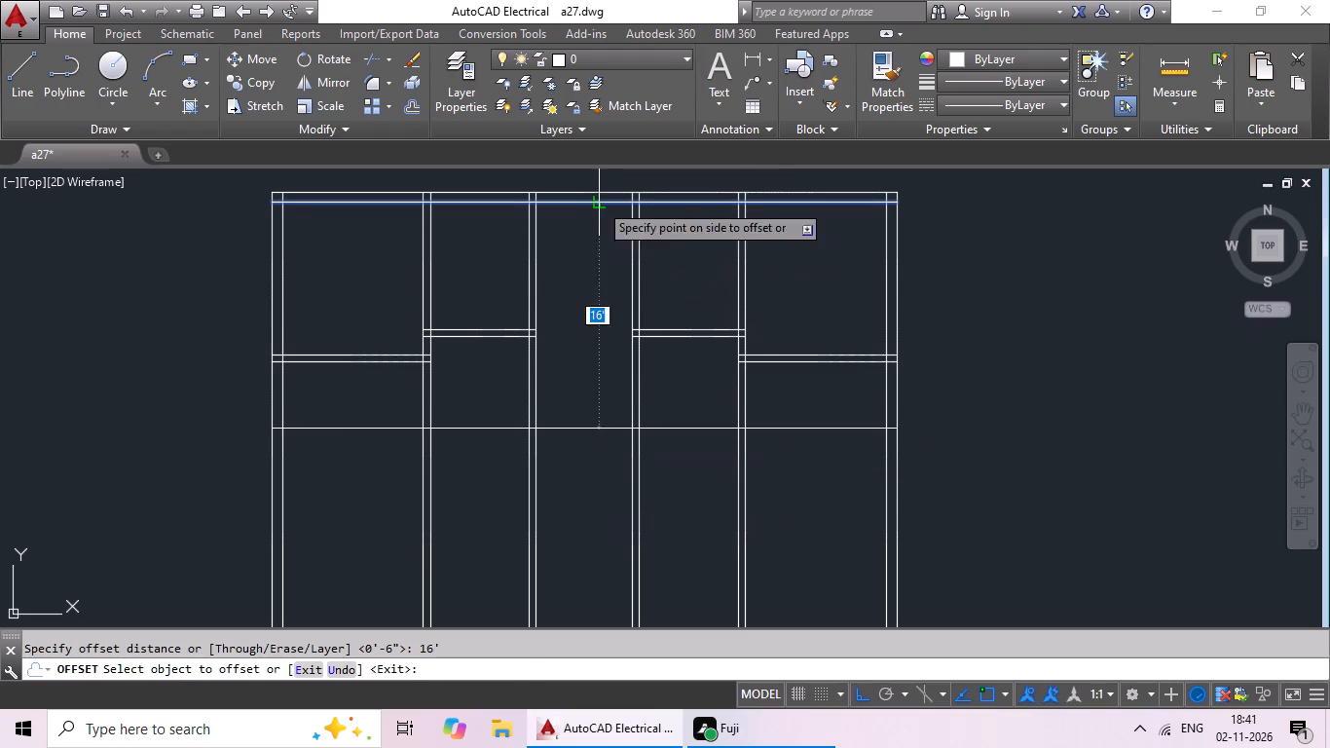
{"action": "left_click", "coordinate": [603, 255]}
{"action": "key", "text": "Escape"}
{"action": "key", "text": "Escape"}
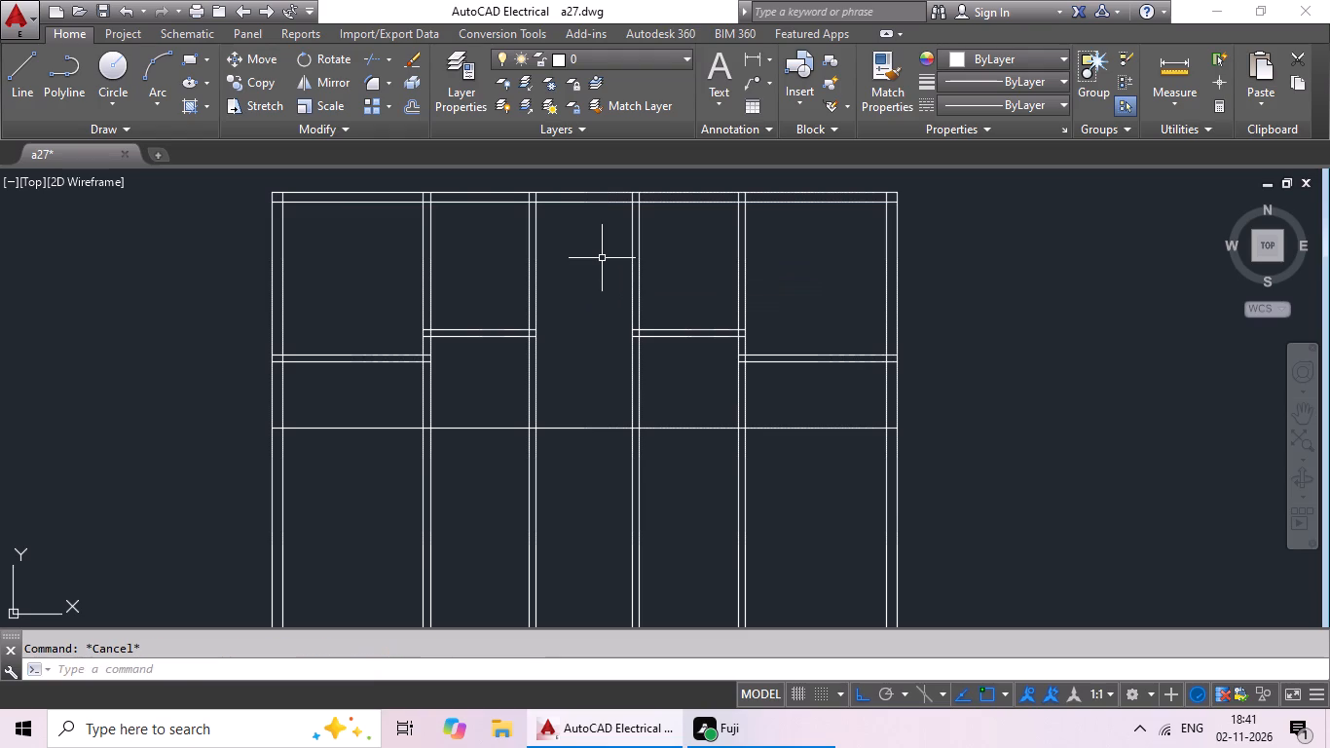
Offset the new 16' horizontal line 6" downward to give this partition its wall thickness.
{"action": "key", "text": "o"}
{"action": "key", "text": "Return"}
{"action": "key", "text": "6"}
{"action": "key", "text": "shift+quotedbl"}
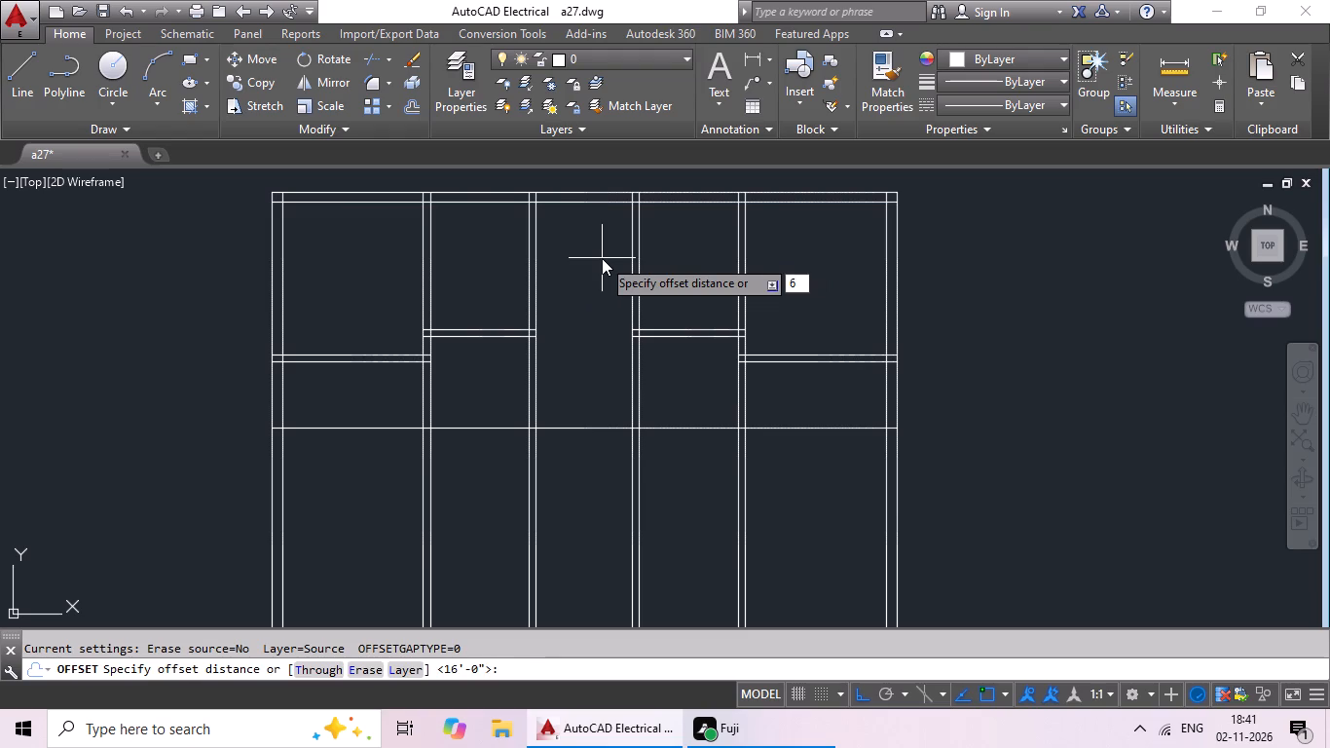
{"action": "key", "text": "Return"}
{"action": "left_click", "coordinate": [595, 430]}
{"action": "left_click", "coordinate": [591, 481]}
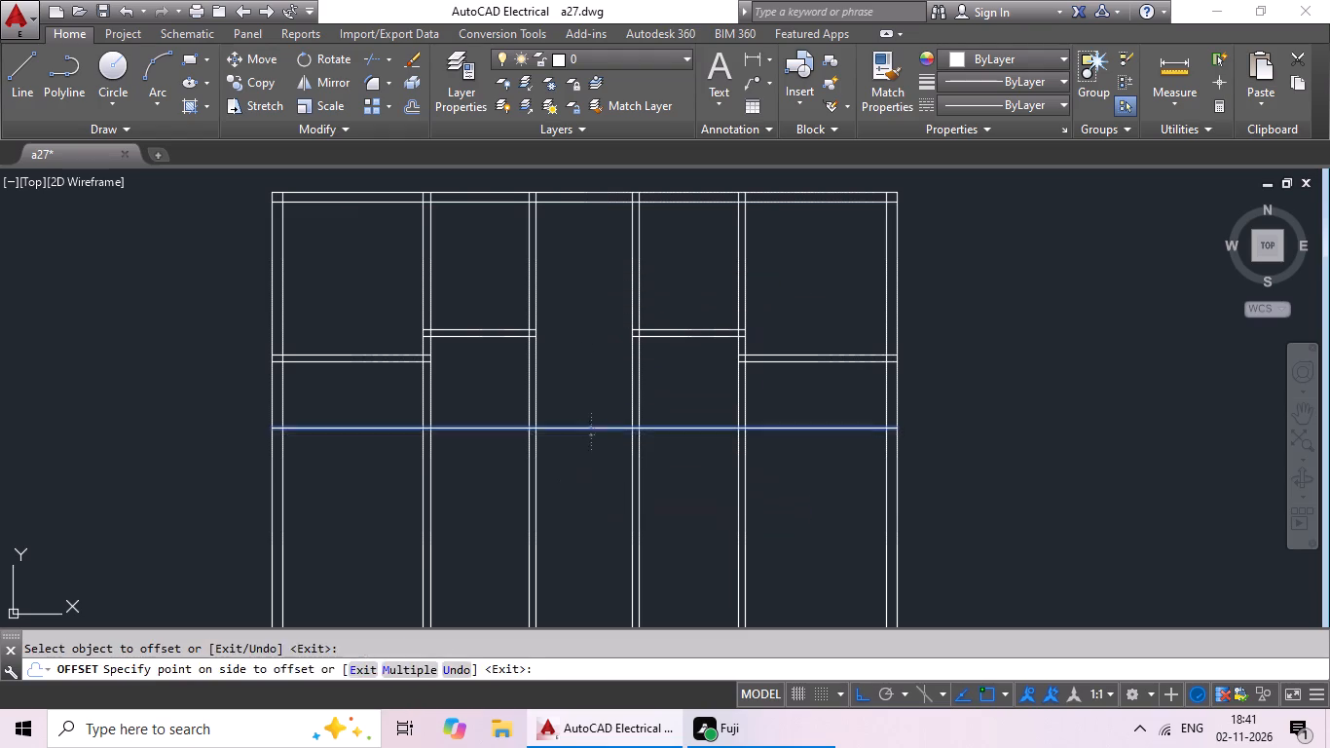
{"action": "key", "text": "Escape"}
{"action": "key", "text": "Escape"}
Trim both new partition lines out of the bay between the first and second interior vertical walls and out of the leftmost bay.
{"action": "type", "text": "tr"}
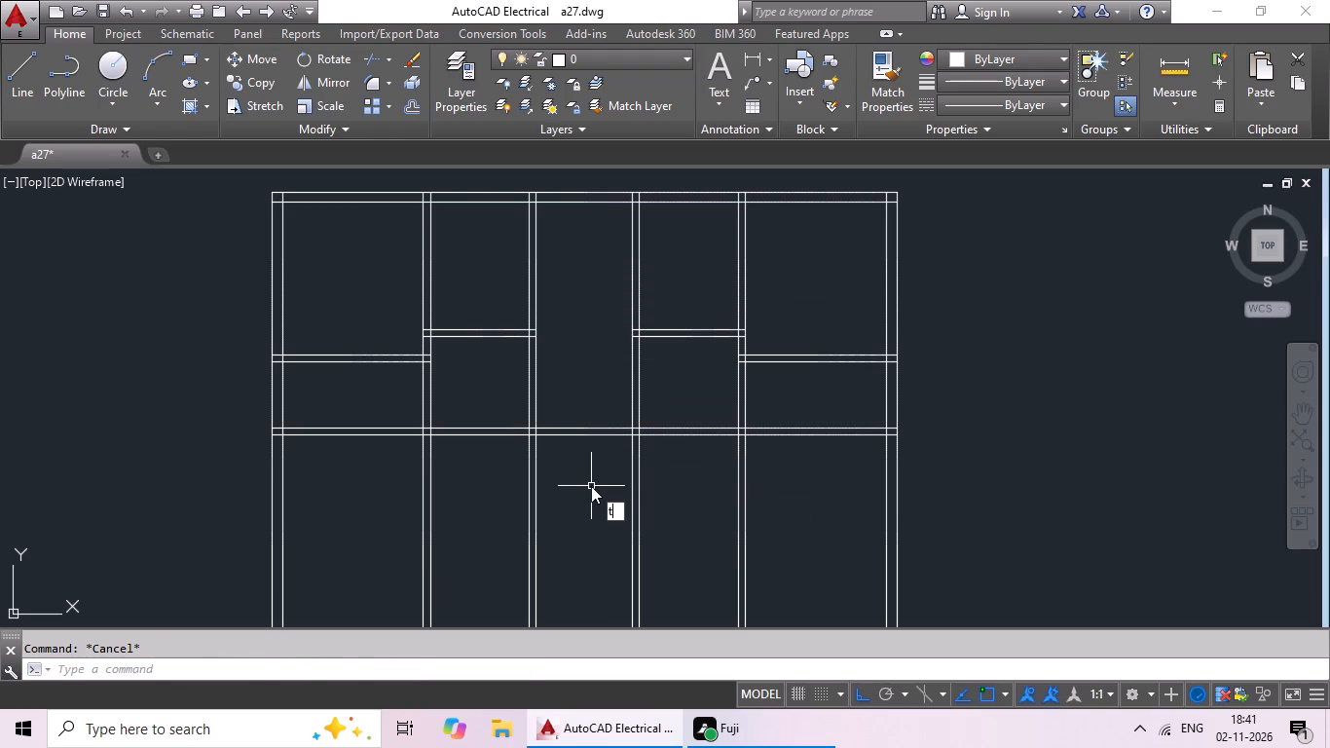
{"action": "key", "text": "space"}
{"action": "key", "text": "space"}
{"action": "scroll", "coordinate": [505, 429], "scroll_direction": "up", "scroll_amount": 3}
{"action": "left_click_drag", "start_coordinate": [506, 410], "coordinate": [459, 497]}
{"action": "left_click", "coordinate": [459, 498]}
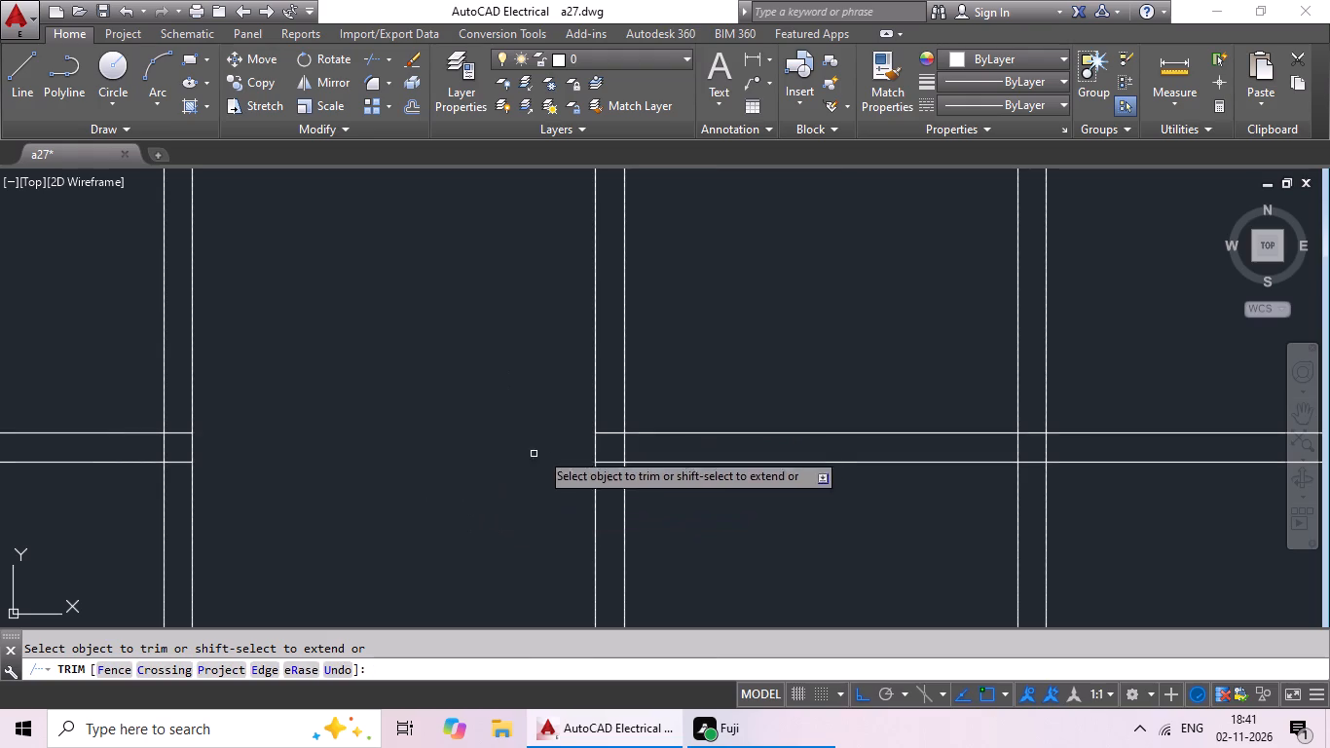
{"action": "scroll", "coordinate": [546, 446], "scroll_direction": "down", "scroll_amount": 3}
{"action": "middle_click_drag", "start_coordinate": [548, 445], "coordinate": [611, 409]}
{"action": "scroll", "coordinate": [495, 410], "scroll_direction": "up", "scroll_amount": 5}
{"action": "left_click_drag", "start_coordinate": [516, 333], "coordinate": [499, 379]}
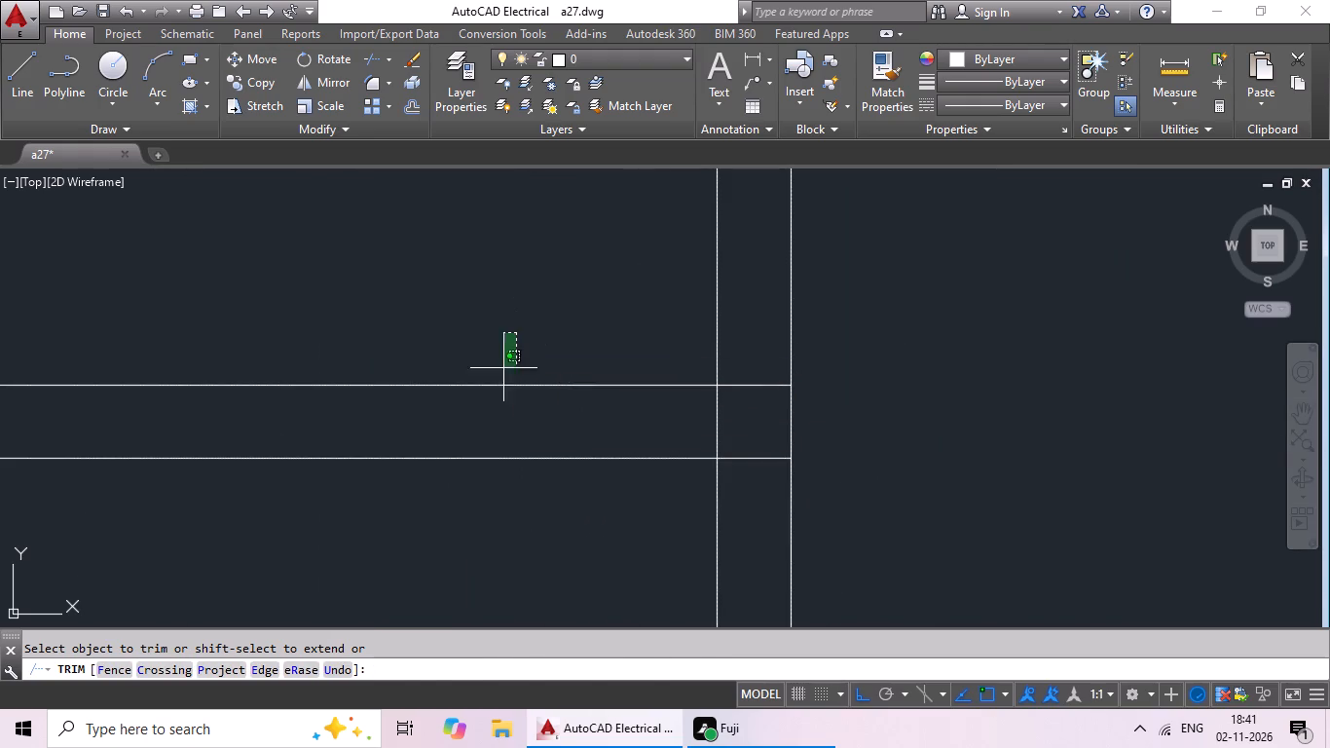
{"action": "left_click_drag", "start_coordinate": [499, 379], "coordinate": [439, 527]}
{"action": "left_click", "coordinate": [443, 517]}
Trim the same two partition lines out of the bay between the third and fourth interior vertical walls and out of the rightmost bay.
{"action": "scroll", "coordinate": [518, 465], "scroll_direction": "down", "scroll_amount": 4}
{"action": "middle_click_drag", "start_coordinate": [643, 464], "coordinate": [309, 412]}
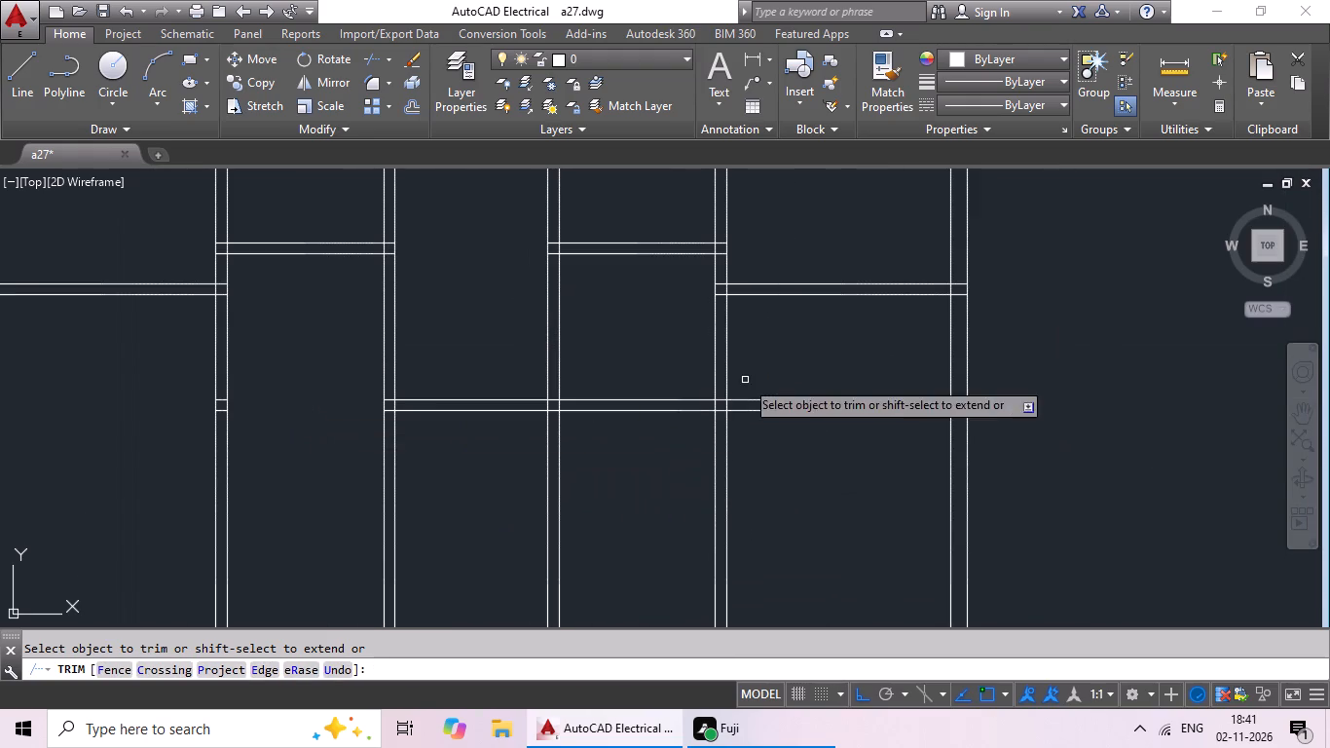
{"action": "scroll", "coordinate": [658, 406], "scroll_direction": "up", "scroll_amount": 3}
{"action": "left_click_drag", "start_coordinate": [688, 325], "coordinate": [626, 487]}
{"action": "left_click", "coordinate": [625, 487]}
{"action": "scroll", "coordinate": [716, 393], "scroll_direction": "down", "scroll_amount": 3}
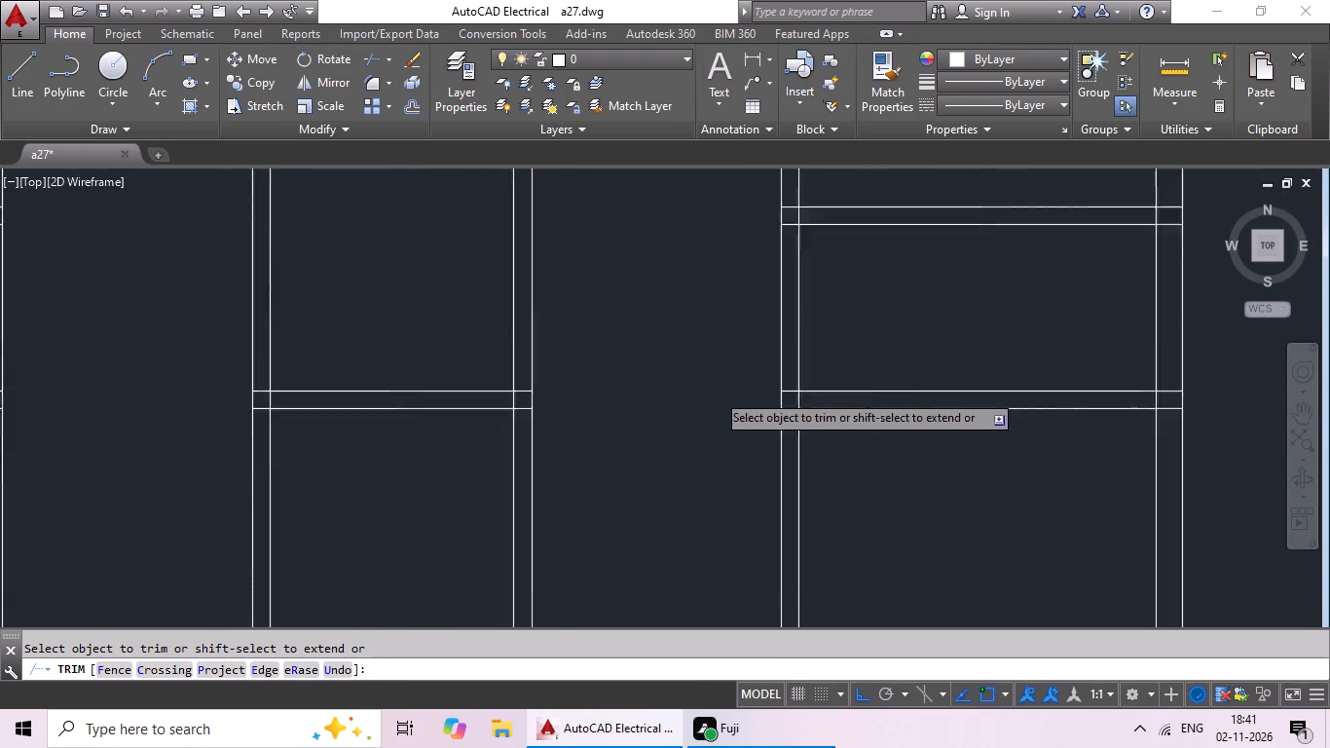
{"action": "middle_click_drag", "start_coordinate": [585, 395], "coordinate": [515, 406]}
{"action": "middle_click", "coordinate": [499, 410]}
{"action": "scroll", "coordinate": [755, 410], "scroll_direction": "up", "scroll_amount": 2}
{"action": "middle_click_drag", "start_coordinate": [762, 370], "coordinate": [542, 327]}
{"action": "left_click_drag", "start_coordinate": [623, 317], "coordinate": [610, 337]}
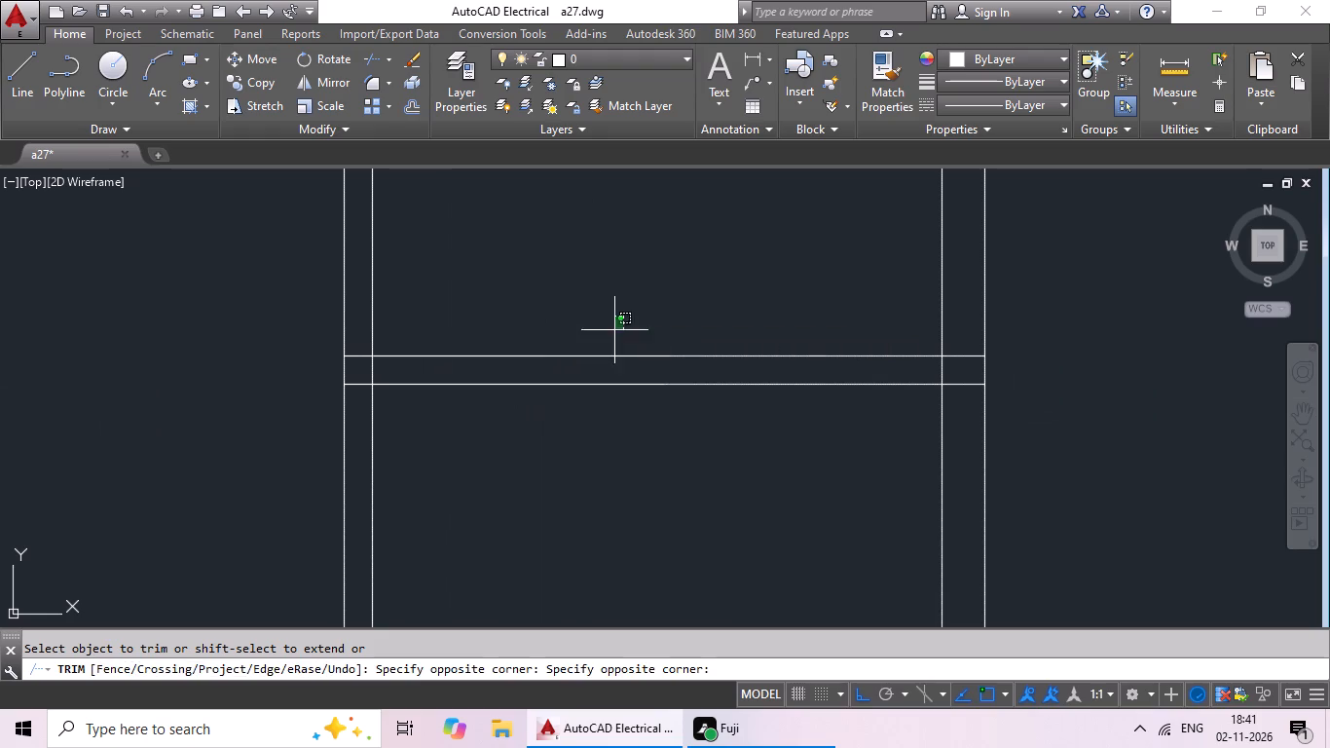
{"action": "left_click_drag", "start_coordinate": [610, 337], "coordinate": [561, 423]}
{"action": "left_click", "coordinate": [561, 423]}
{"action": "scroll", "coordinate": [688, 377], "scroll_direction": "down", "scroll_amount": 2}
{"action": "key", "text": "Escape"}
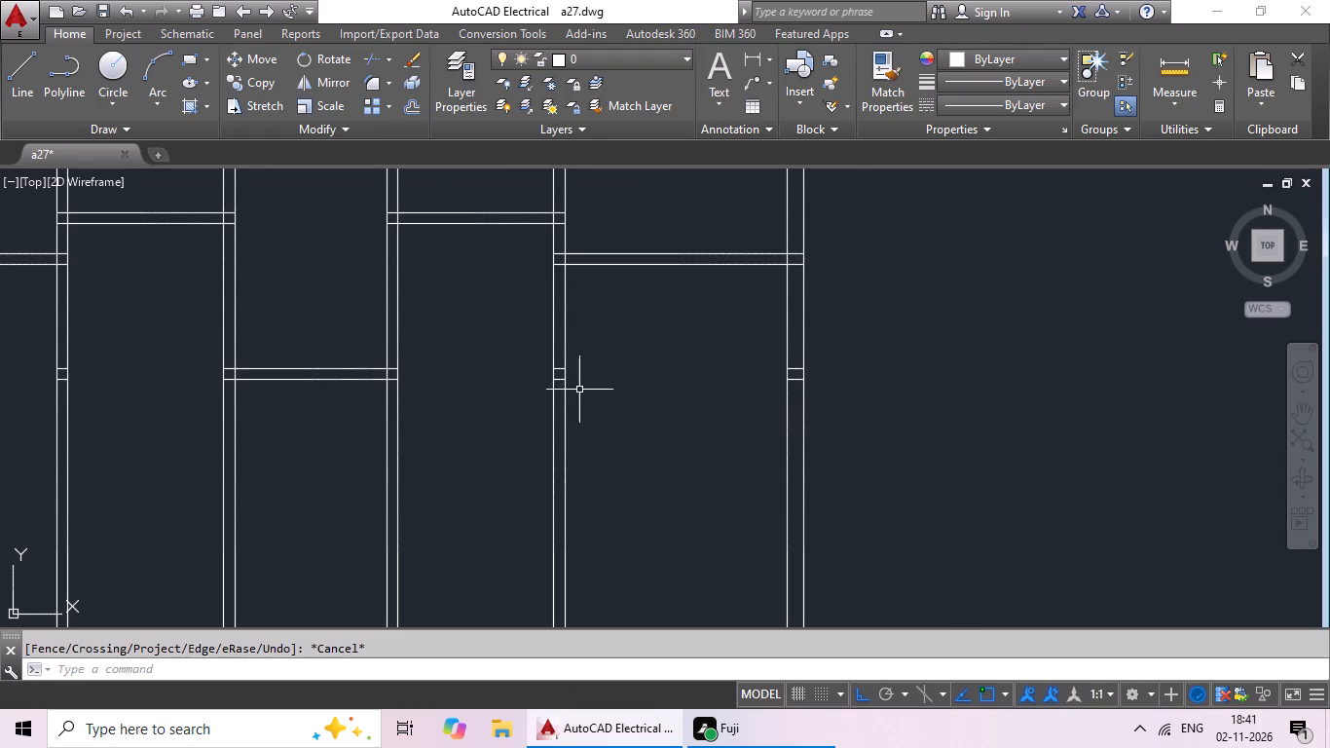
Erase the four leftover partition stubs inside the fourth interior vertical wall and the right outer wall.
{"action": "scroll", "coordinate": [552, 378], "scroll_direction": "up", "scroll_amount": 4}
{"action": "left_click_drag", "start_coordinate": [594, 288], "coordinate": [570, 416]}
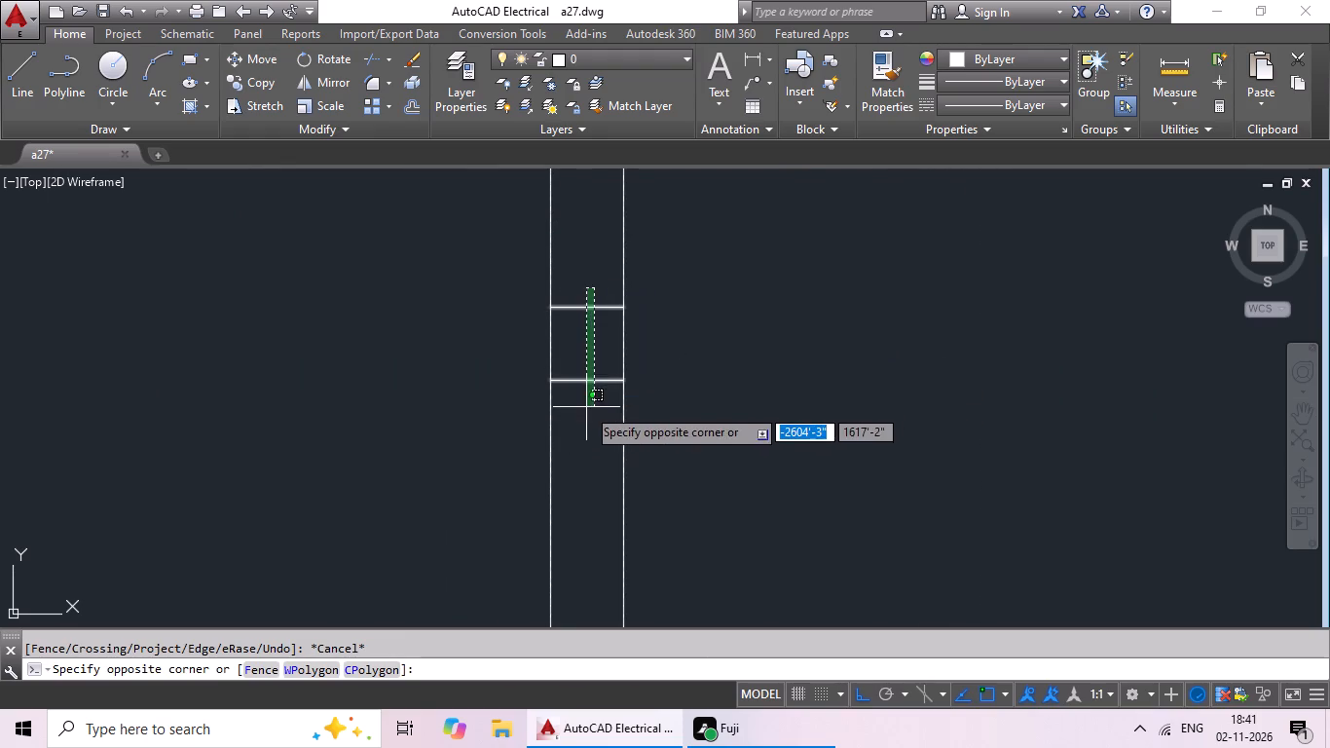
{"action": "left_click", "coordinate": [585, 407]}
{"action": "scroll", "coordinate": [810, 396], "scroll_direction": "down", "scroll_amount": 1}
{"action": "middle_click_drag", "start_coordinate": [811, 396], "coordinate": [462, 452]}
{"action": "middle_click_drag", "start_coordinate": [747, 447], "coordinate": [450, 413]}
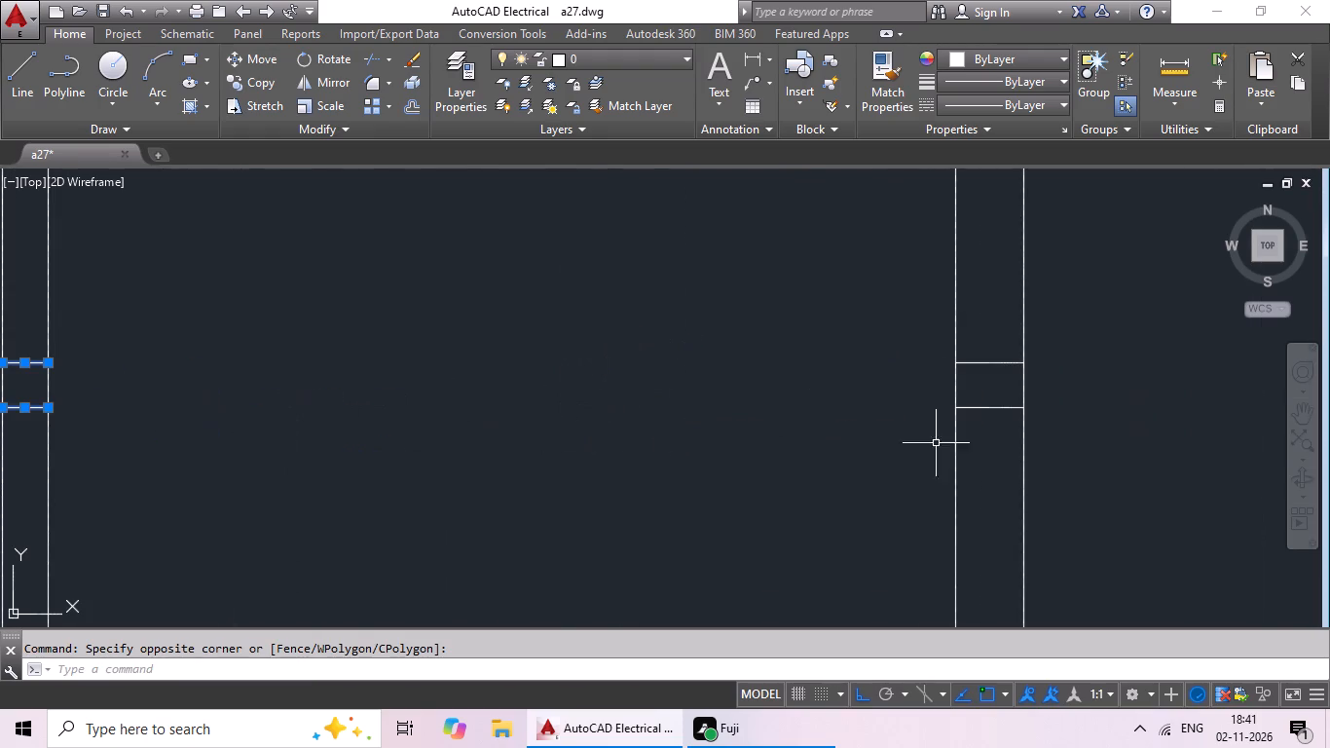
{"action": "middle_click_drag", "start_coordinate": [1105, 439], "coordinate": [919, 439]}
{"action": "scroll", "coordinate": [840, 397], "scroll_direction": "up", "scroll_amount": 3}
{"action": "left_click_drag", "start_coordinate": [796, 235], "coordinate": [741, 434]}
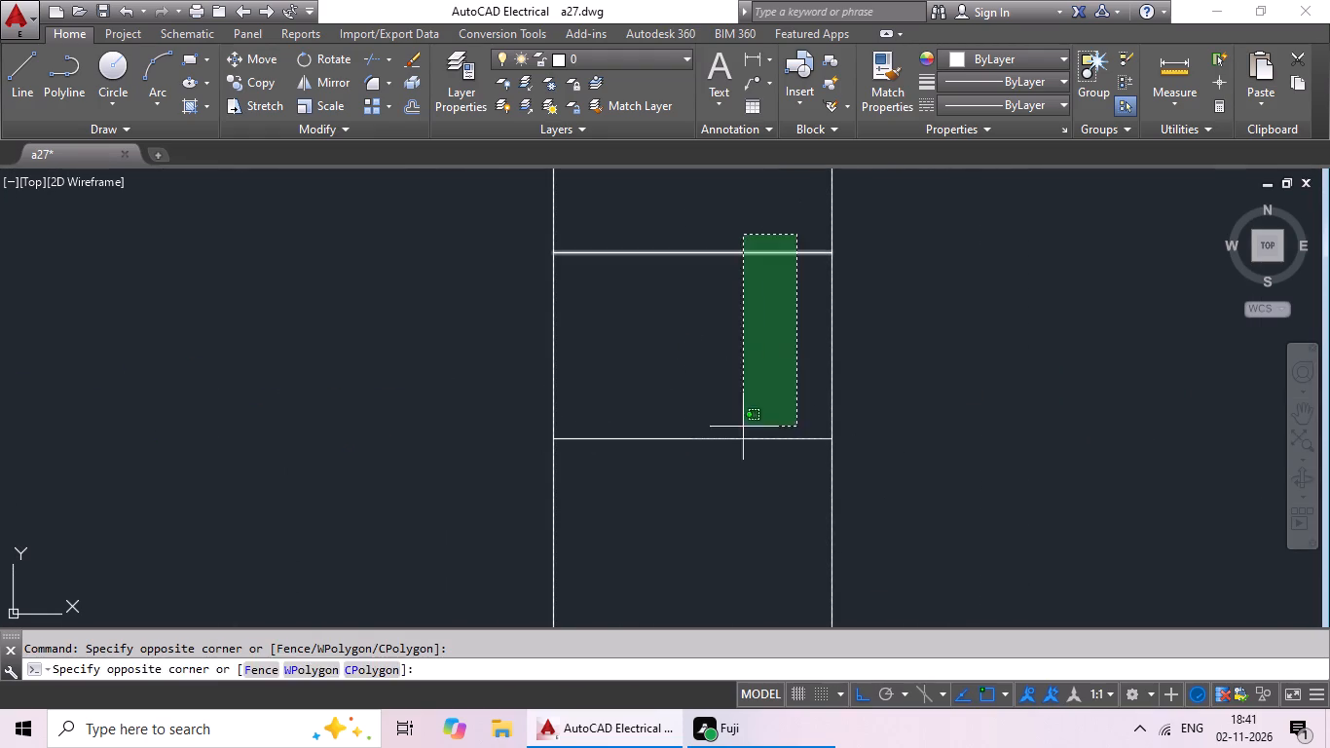
{"action": "left_click_drag", "start_coordinate": [741, 434], "coordinate": [733, 461]}
{"action": "key", "text": "Delete"}
Erase the two leftover partition stubs inside the first interior vertical wall.
{"action": "scroll", "coordinate": [762, 456], "scroll_direction": "down", "scroll_amount": 8}
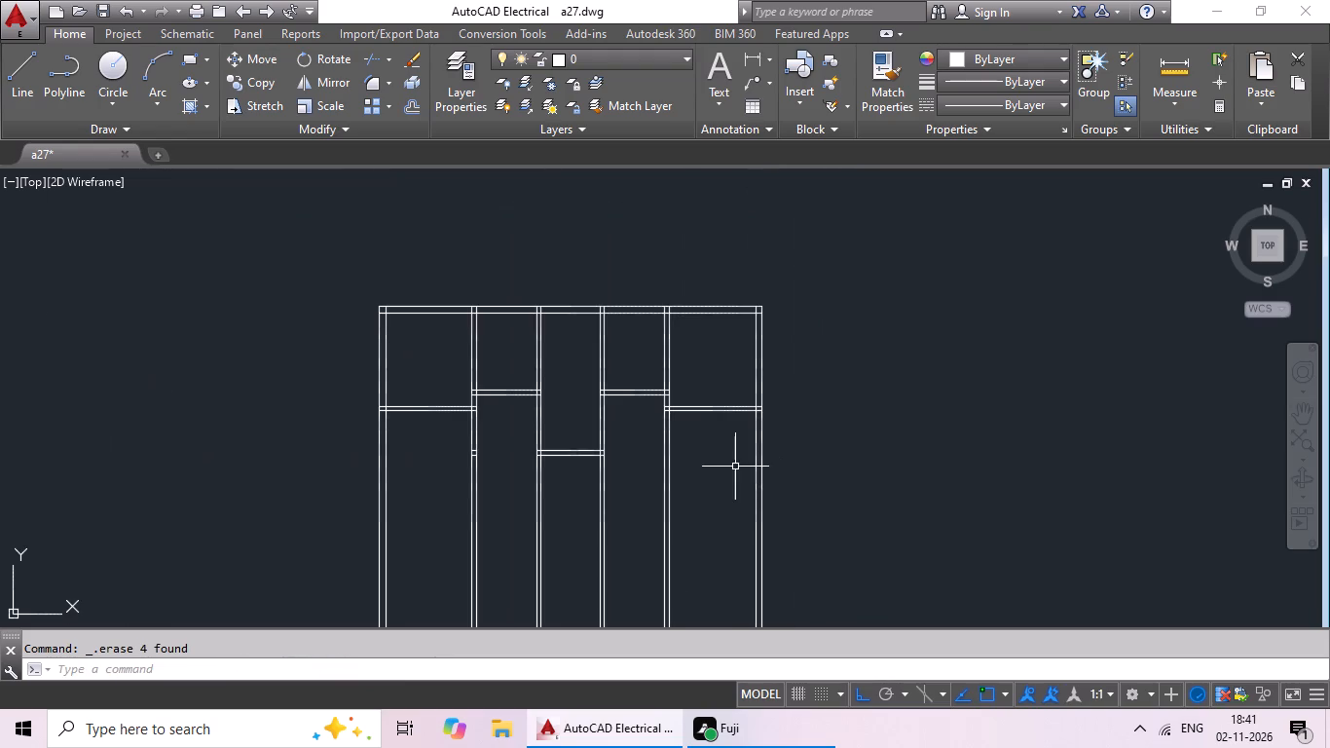
{"action": "middle_click_drag", "start_coordinate": [732, 467], "coordinate": [971, 352]}
{"action": "scroll", "coordinate": [714, 322], "scroll_direction": "up", "scroll_amount": 3}
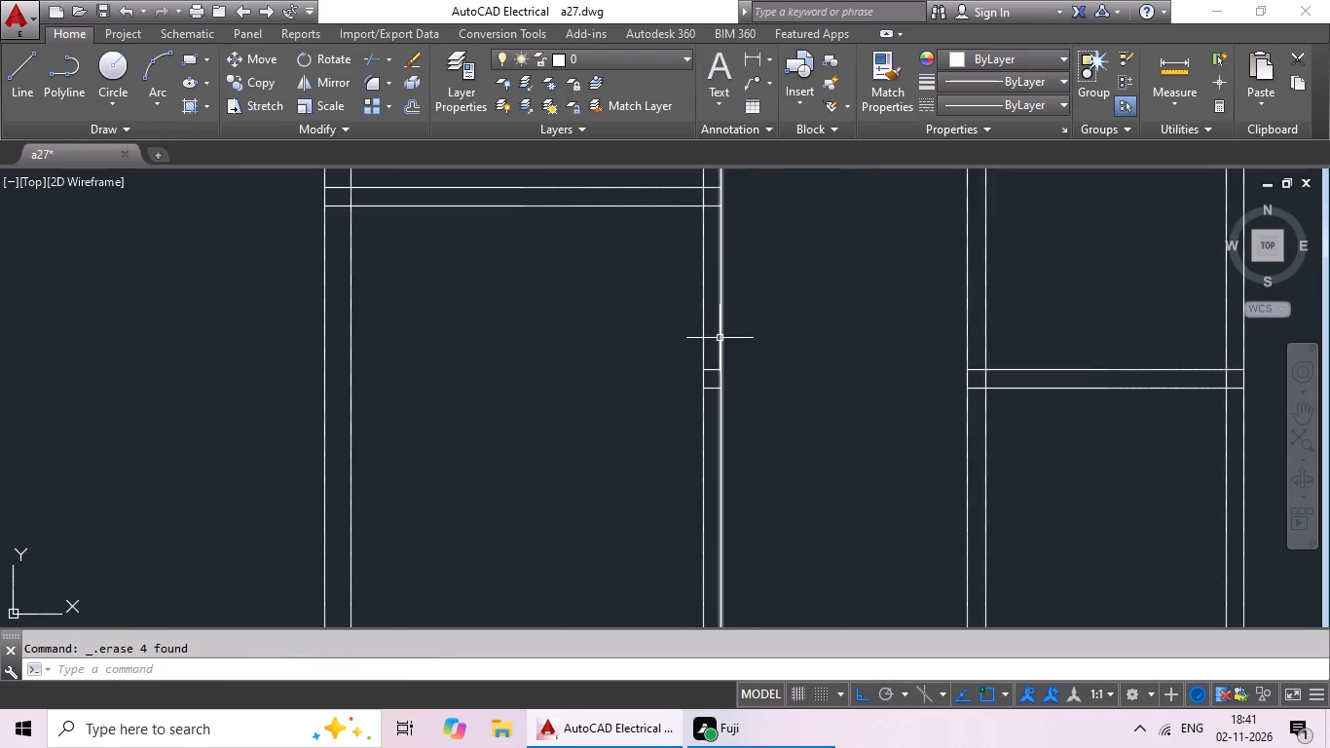
{"action": "scroll", "coordinate": [727, 392], "scroll_direction": "up", "scroll_amount": 4}
{"action": "left_click_drag", "start_coordinate": [650, 210], "coordinate": [650, 451]}
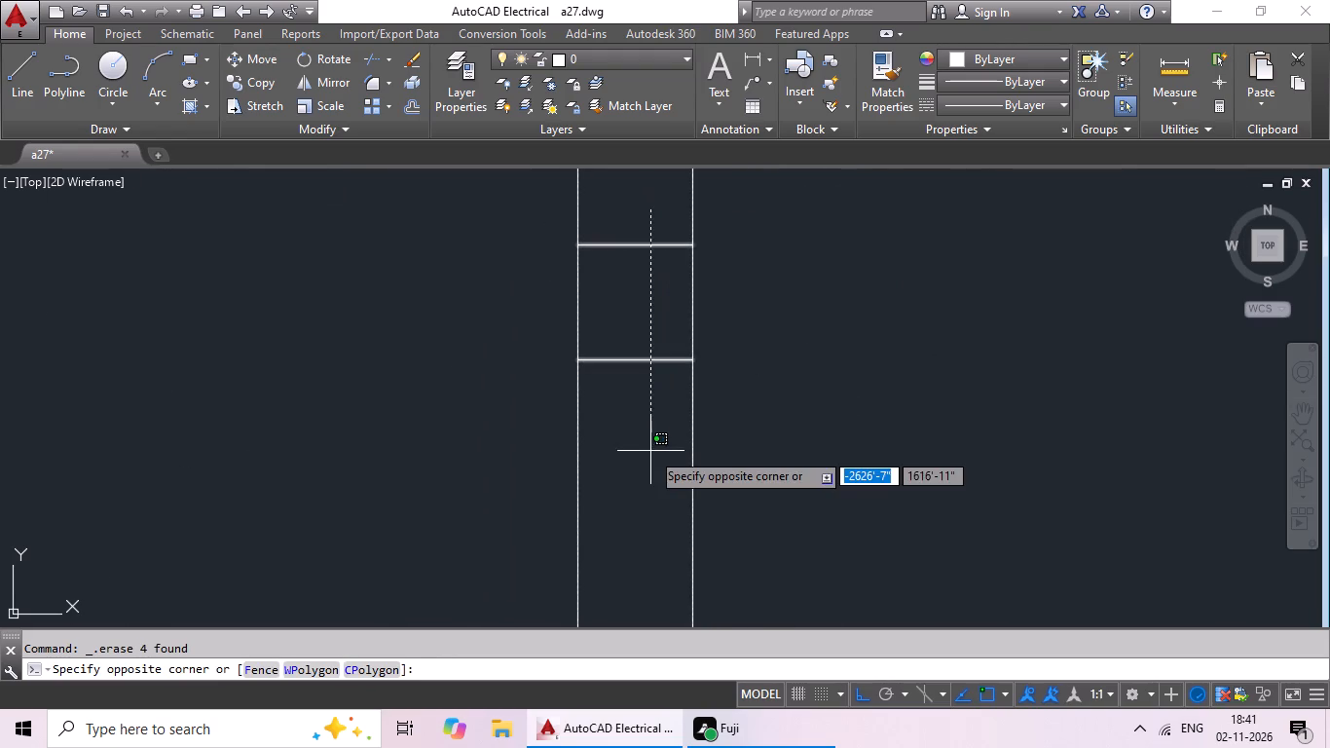
{"action": "left_click", "coordinate": [648, 452]}
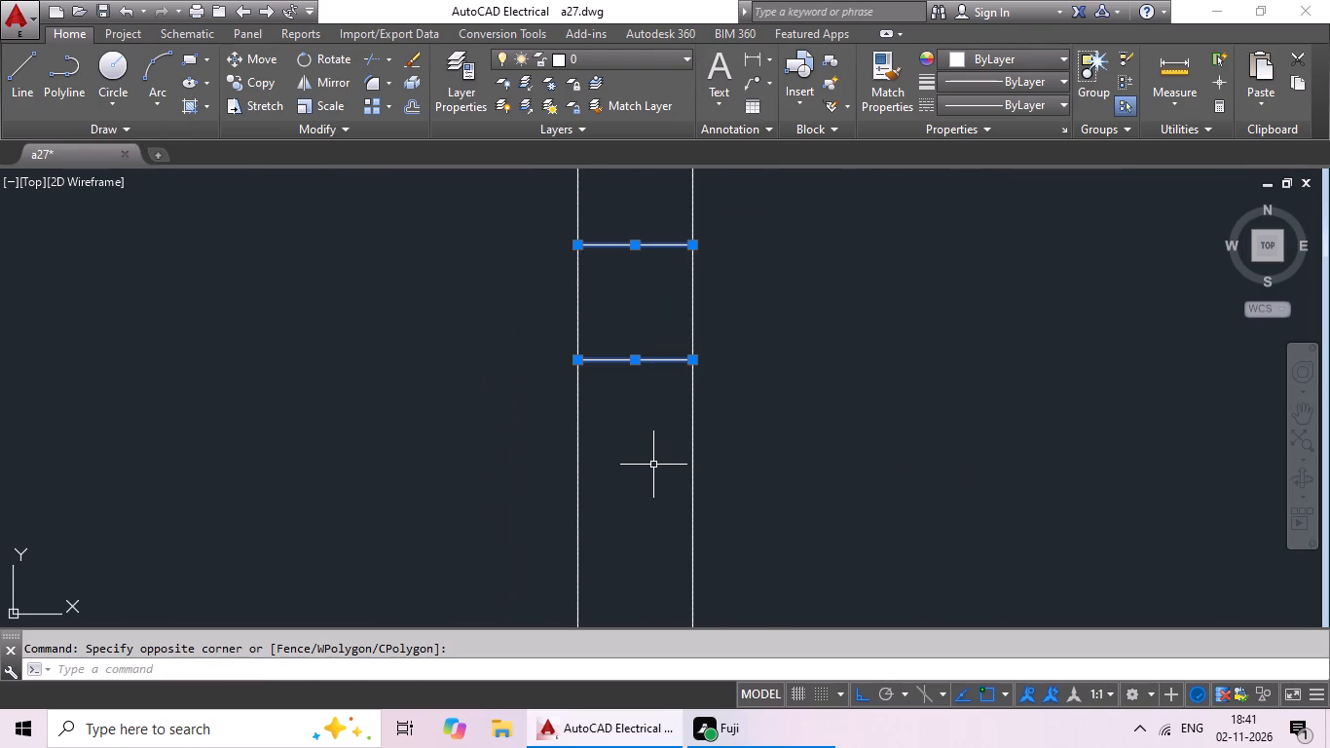
{"action": "key", "text": "Delete"}
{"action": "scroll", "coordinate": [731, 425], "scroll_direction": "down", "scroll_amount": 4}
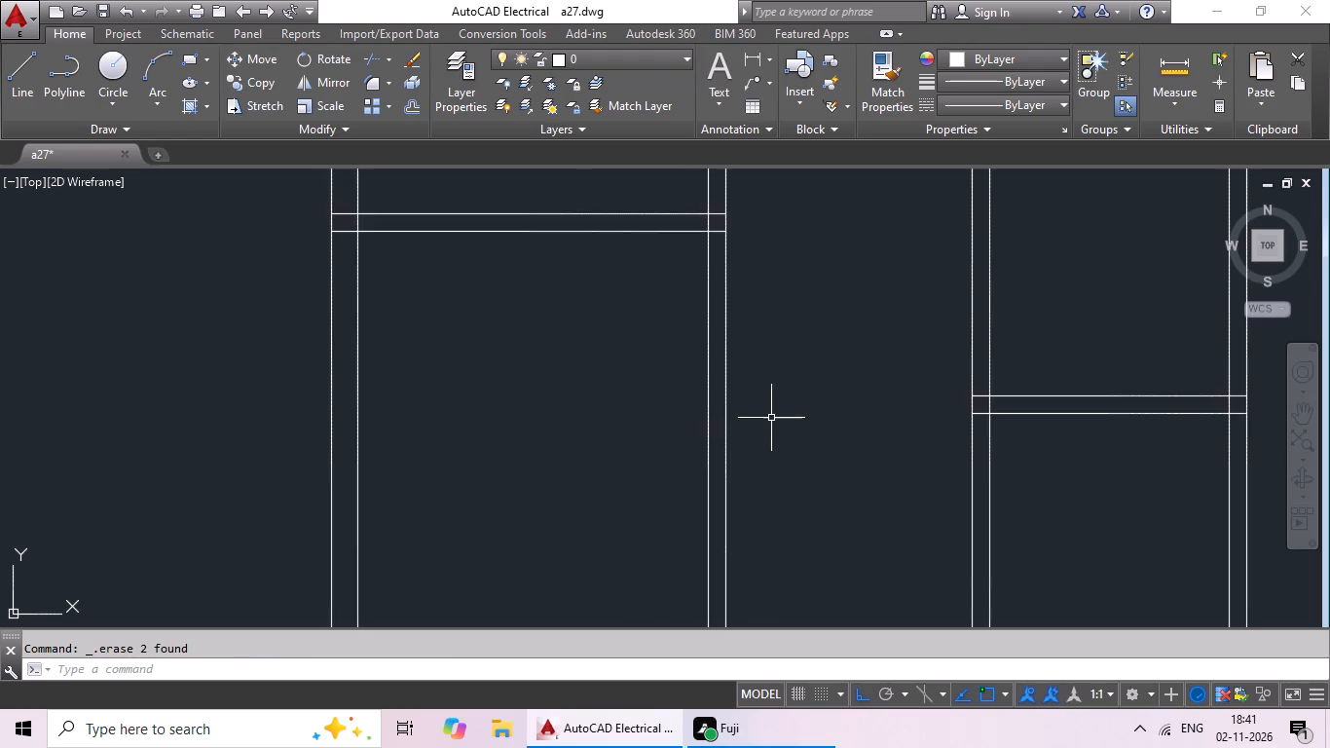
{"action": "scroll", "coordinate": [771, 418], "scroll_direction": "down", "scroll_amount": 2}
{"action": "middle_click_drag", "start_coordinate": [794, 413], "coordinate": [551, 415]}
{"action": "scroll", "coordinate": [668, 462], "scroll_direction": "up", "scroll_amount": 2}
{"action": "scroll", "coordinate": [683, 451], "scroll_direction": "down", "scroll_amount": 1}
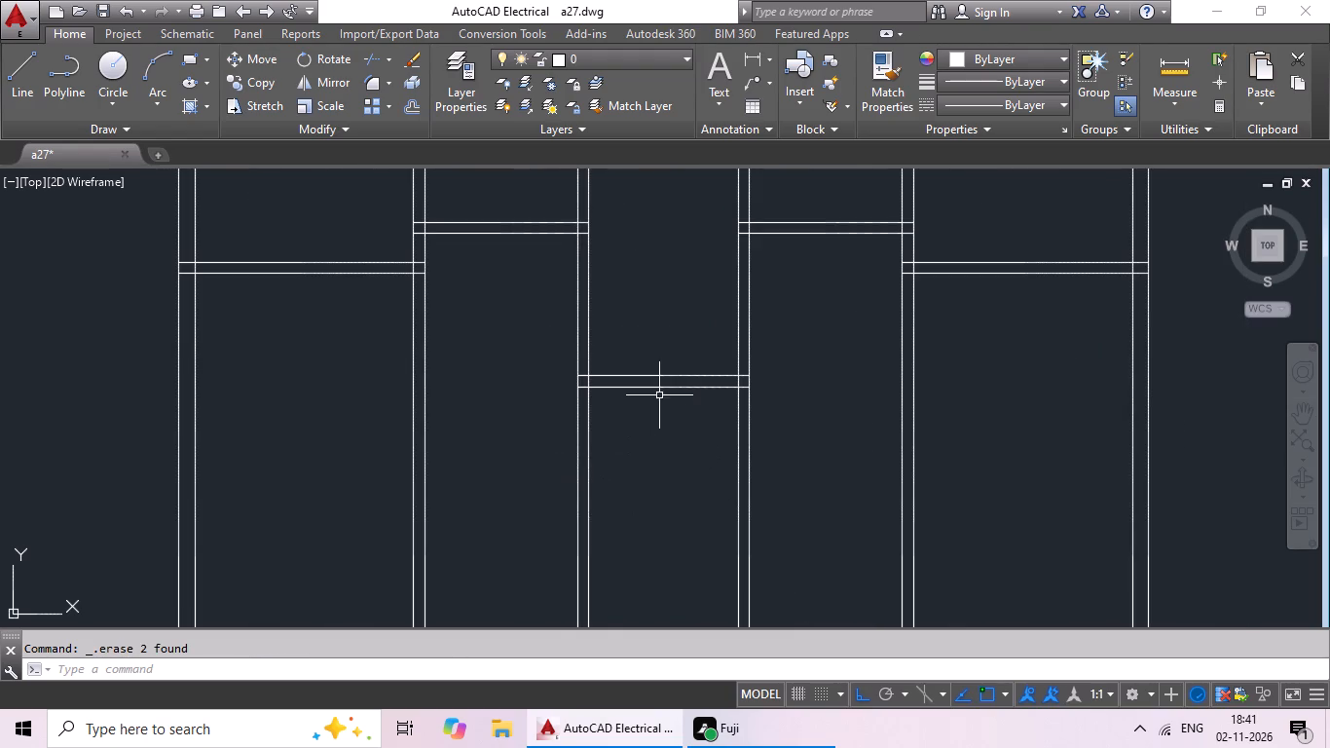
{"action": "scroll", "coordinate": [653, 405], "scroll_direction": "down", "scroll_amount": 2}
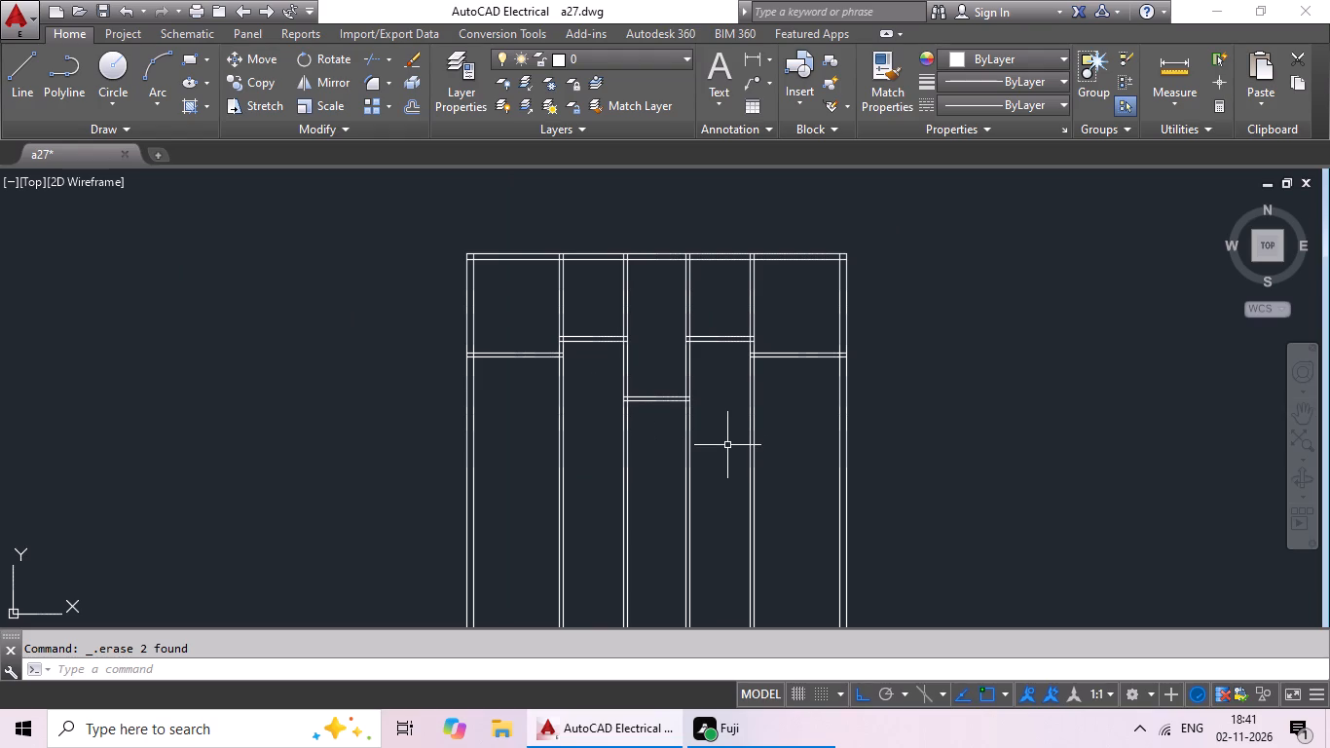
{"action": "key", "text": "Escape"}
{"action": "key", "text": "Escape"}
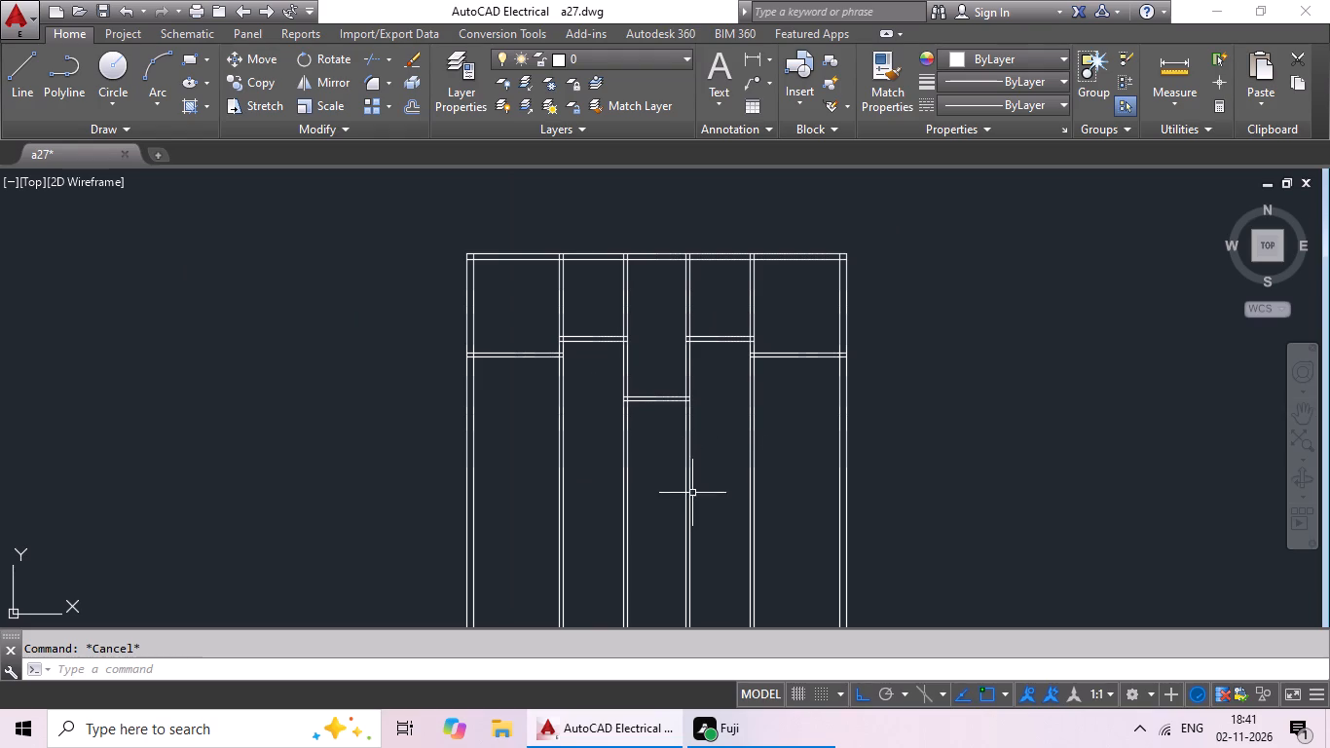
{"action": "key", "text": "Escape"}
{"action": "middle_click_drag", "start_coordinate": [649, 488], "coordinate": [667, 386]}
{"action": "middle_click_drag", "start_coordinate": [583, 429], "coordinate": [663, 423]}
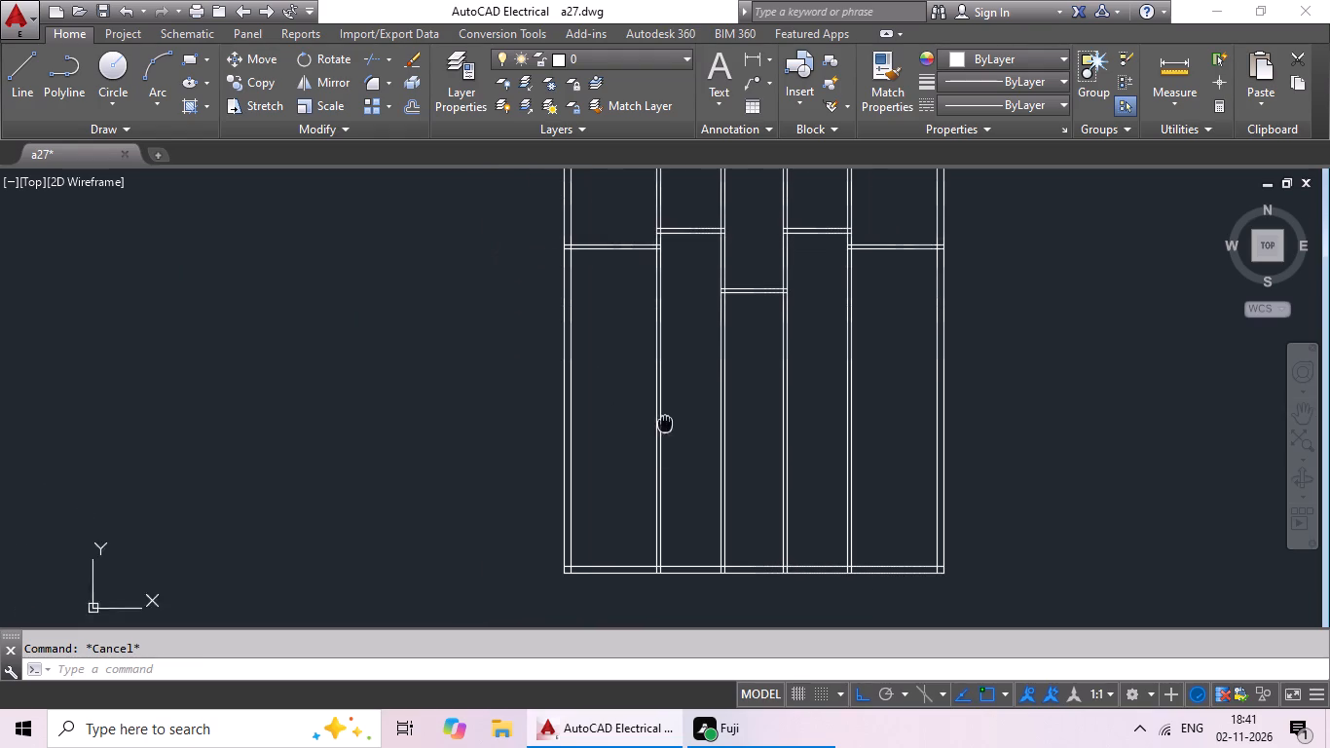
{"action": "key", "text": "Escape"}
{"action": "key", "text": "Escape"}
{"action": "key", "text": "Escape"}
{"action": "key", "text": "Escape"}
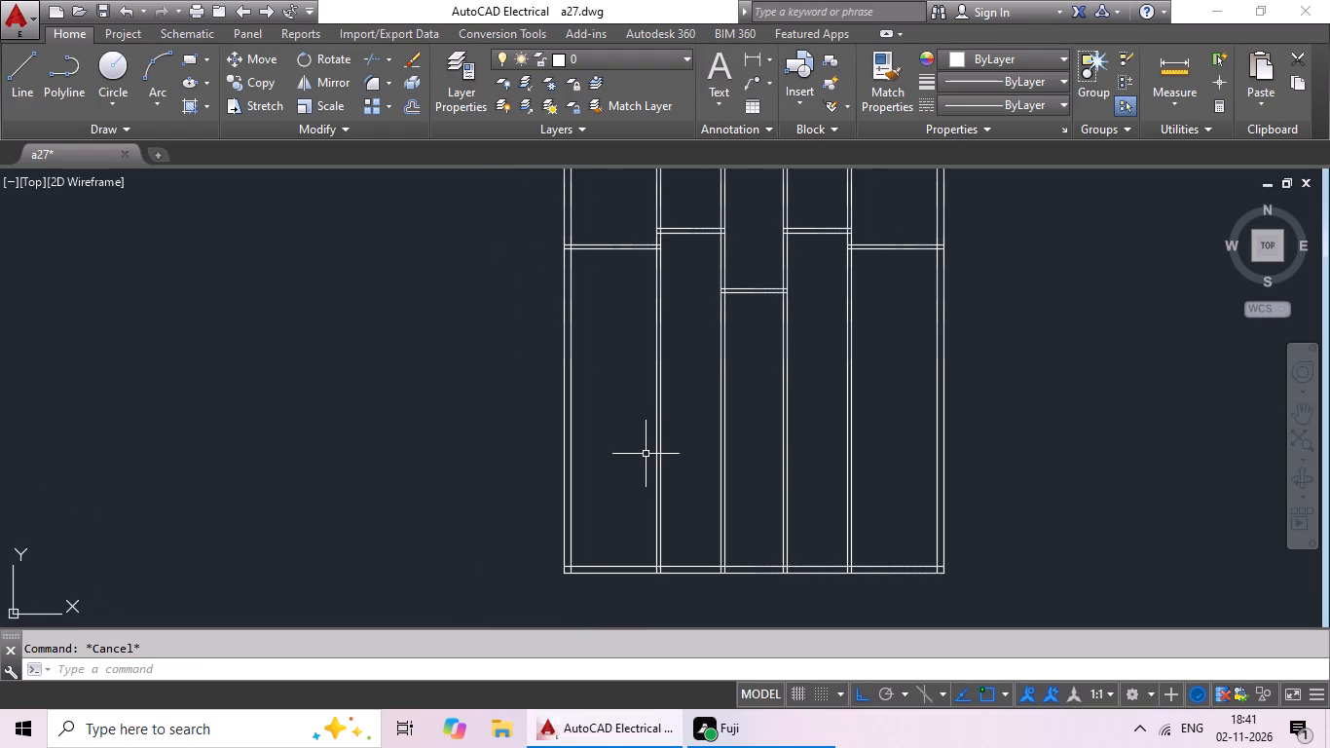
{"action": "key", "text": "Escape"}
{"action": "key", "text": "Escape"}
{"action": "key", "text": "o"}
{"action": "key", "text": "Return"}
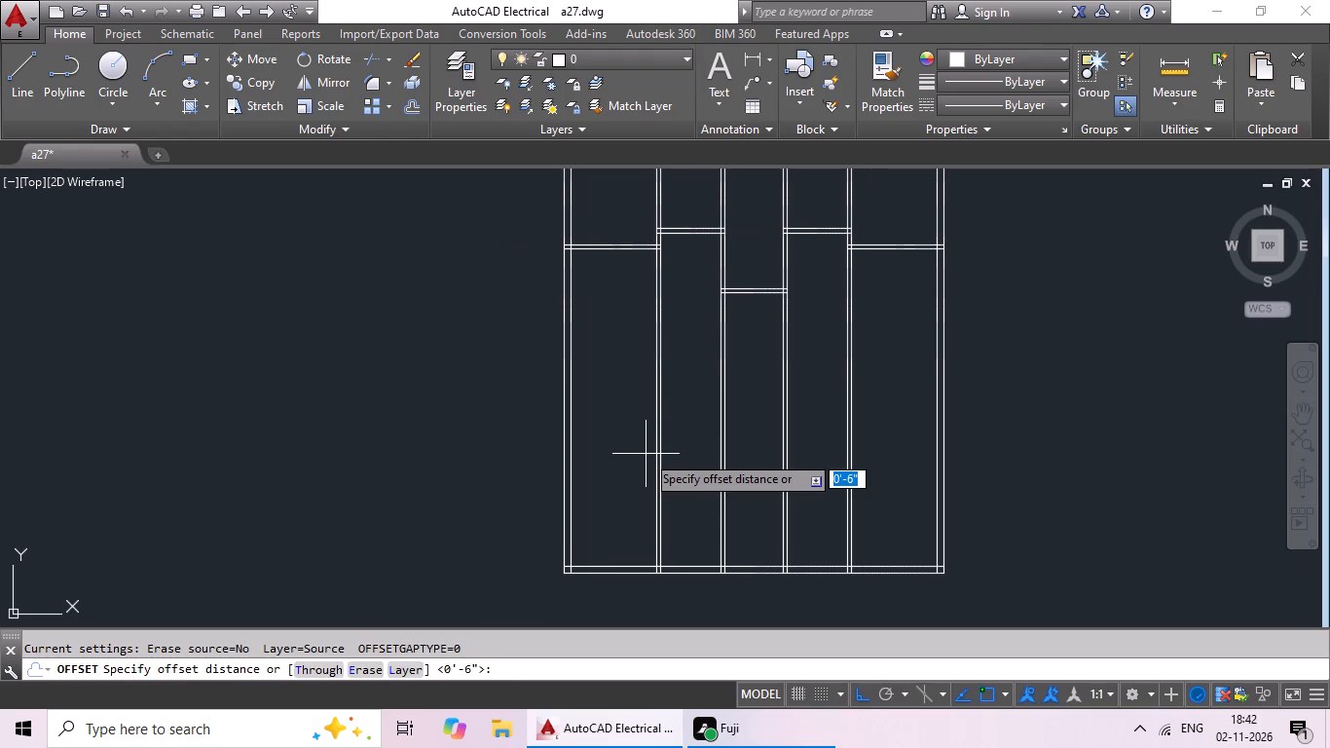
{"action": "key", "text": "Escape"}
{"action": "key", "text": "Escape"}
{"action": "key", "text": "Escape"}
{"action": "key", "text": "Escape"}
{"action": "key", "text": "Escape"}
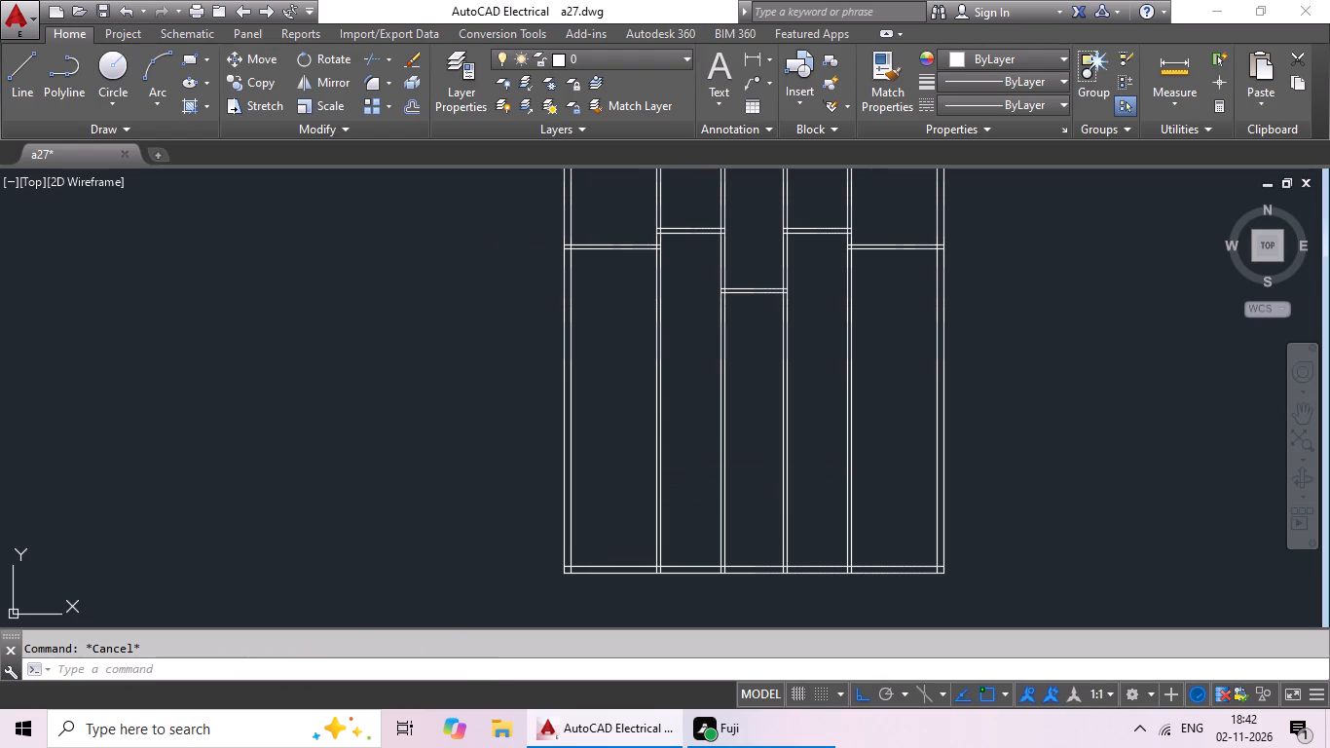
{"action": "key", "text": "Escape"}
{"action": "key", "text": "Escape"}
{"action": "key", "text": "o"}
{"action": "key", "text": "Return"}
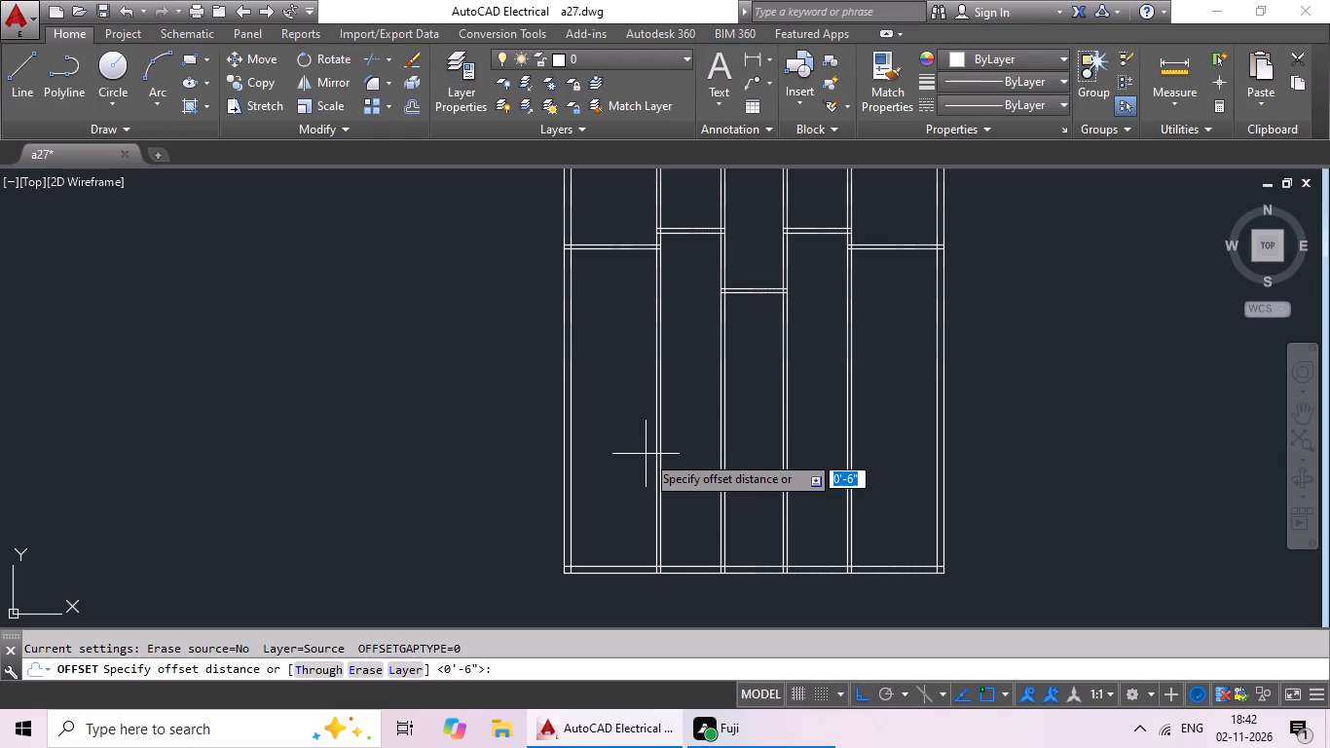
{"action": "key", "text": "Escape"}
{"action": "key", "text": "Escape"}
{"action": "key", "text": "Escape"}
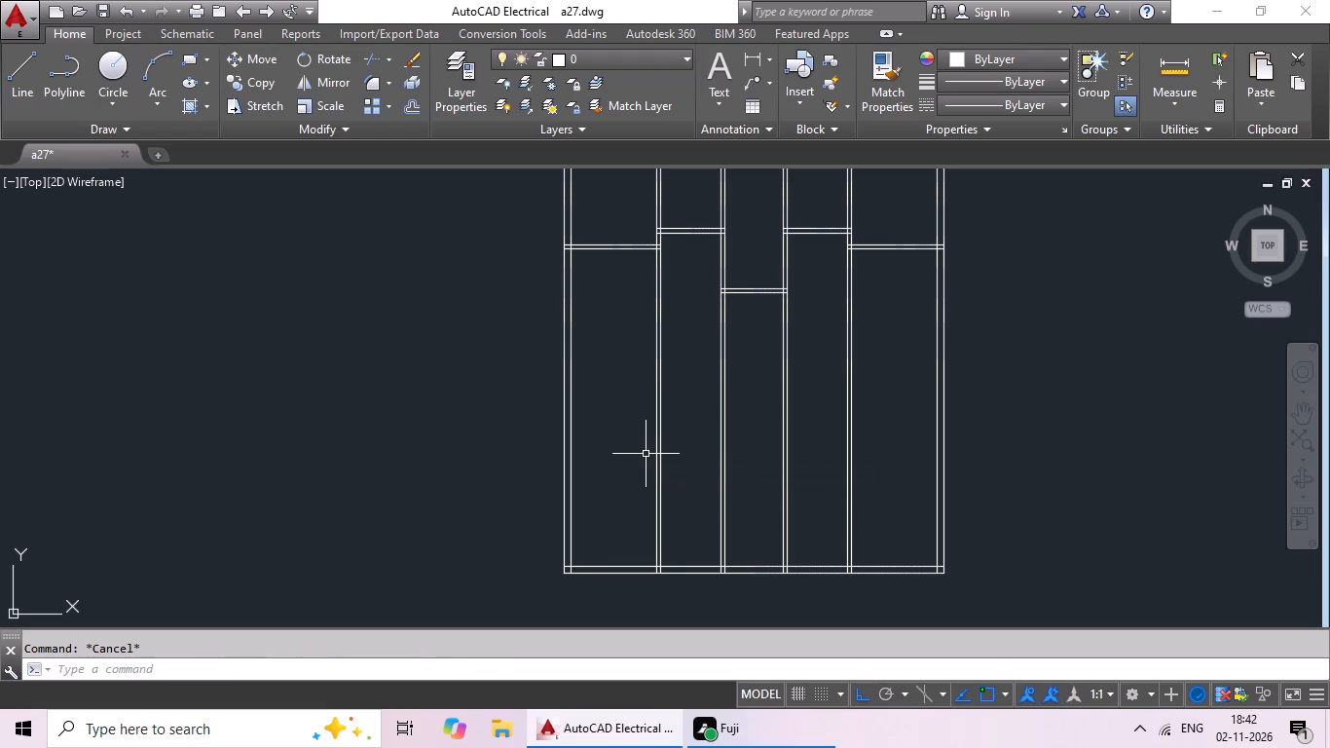
Offset the left line of the first interior vertical wall 7'3" to the left, into the leftmost bay.
{"action": "key", "text": "o"}
{"action": "key", "text": "Return"}
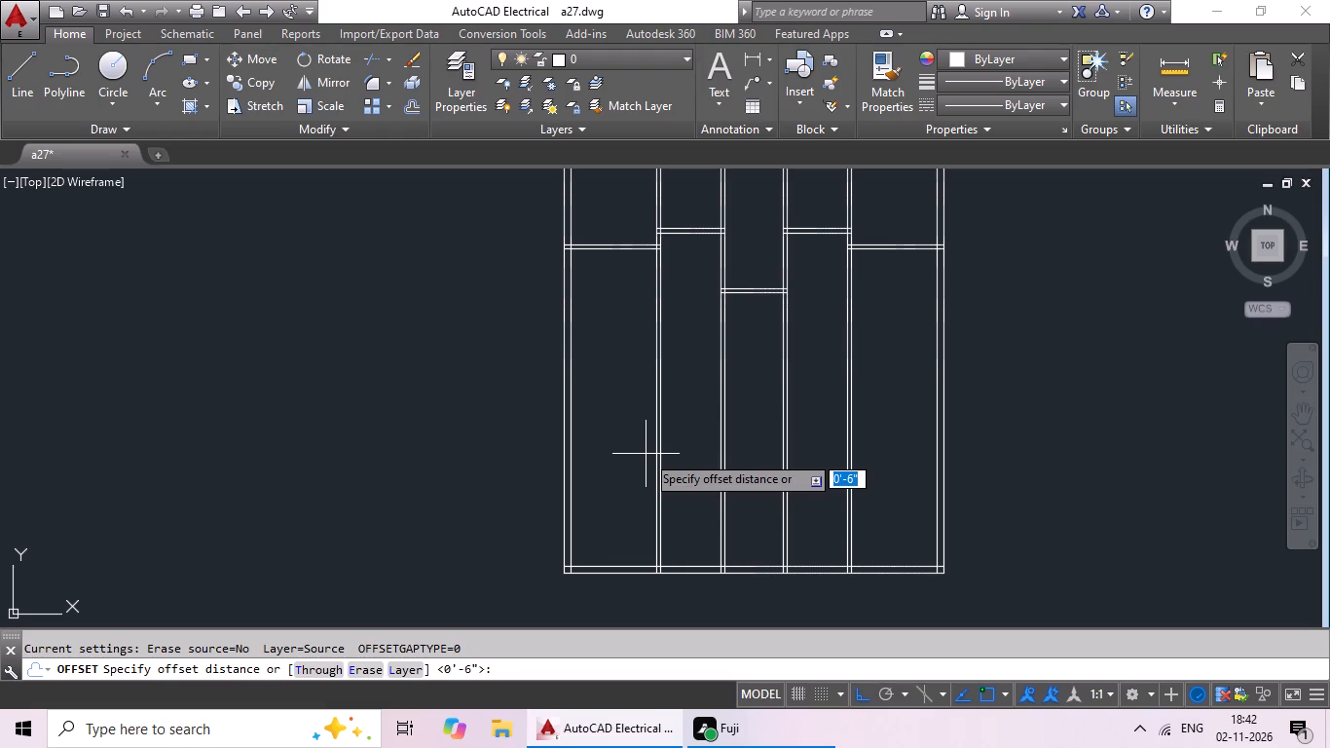
{"action": "type", "text": "7'3"}
{"action": "key", "text": "shift+quotedbl"}
{"action": "key", "text": "Return"}
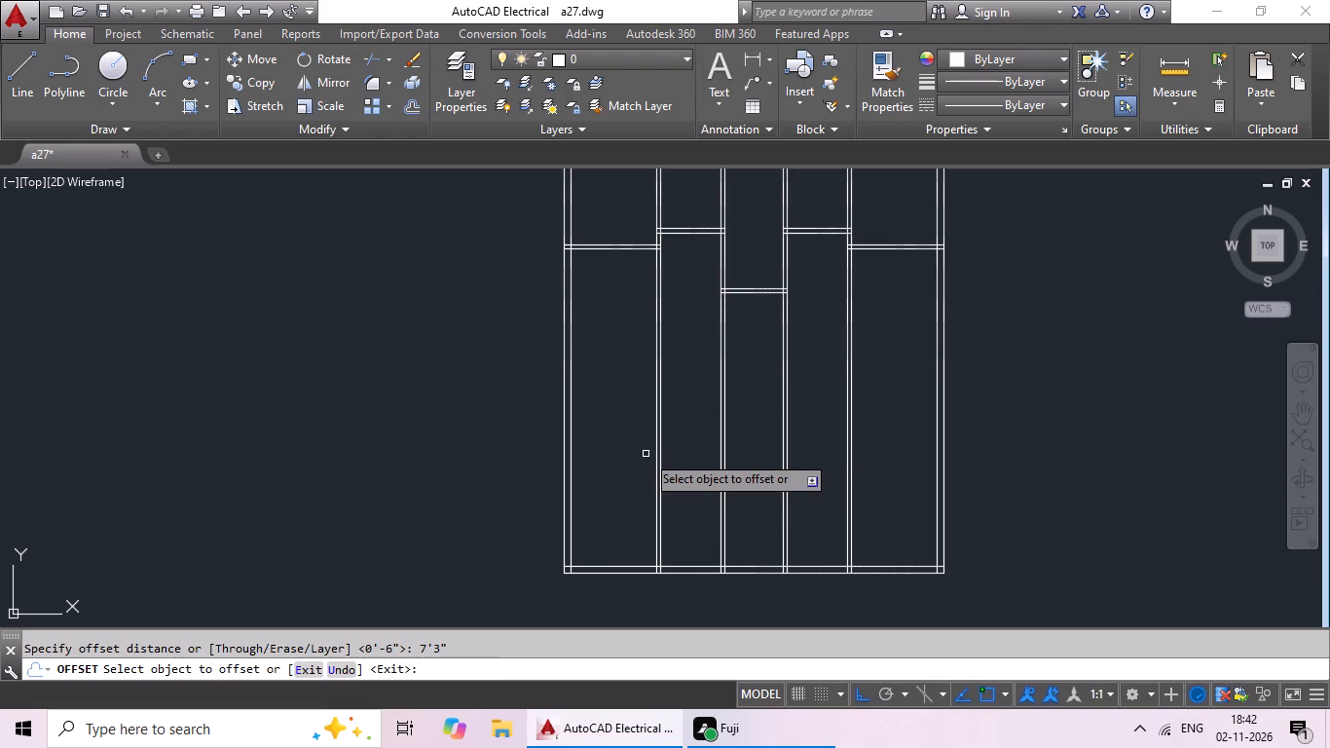
{"action": "scroll", "coordinate": [675, 227], "scroll_direction": "up", "scroll_amount": 3}
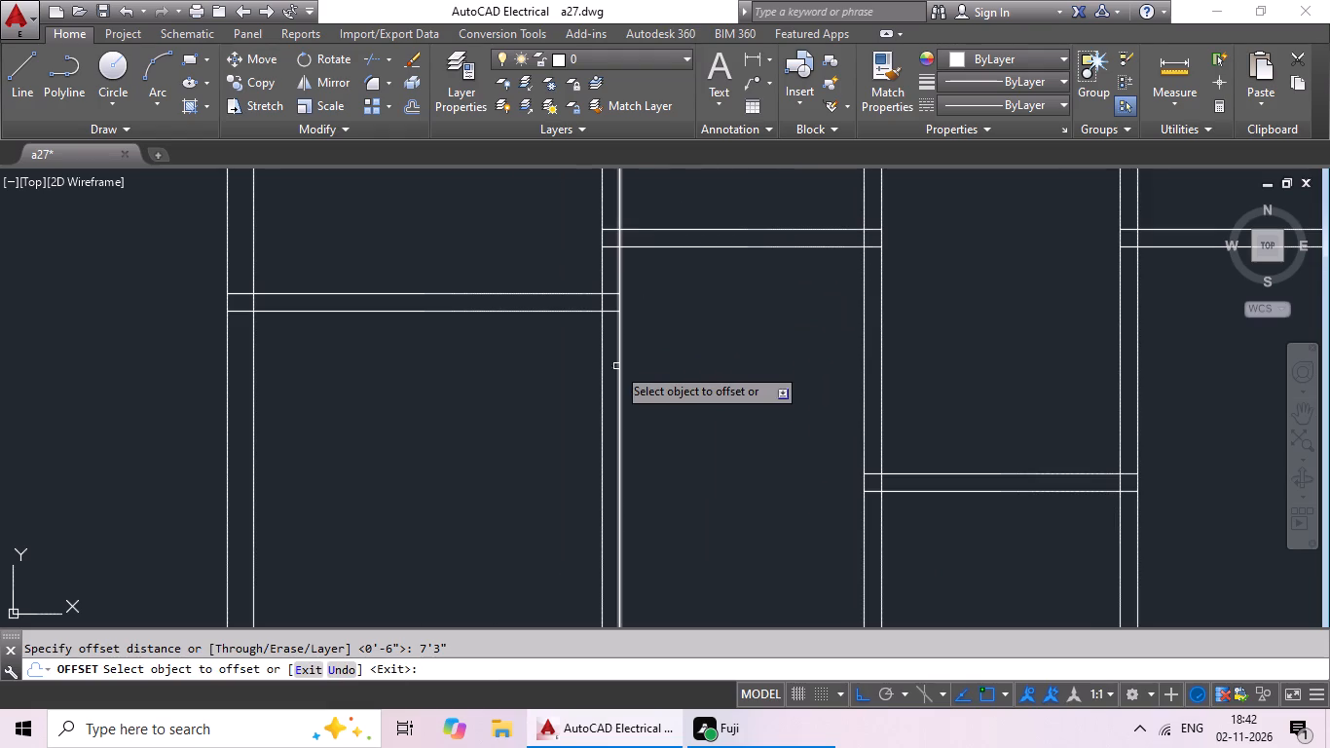
{"action": "left_click_drag", "start_coordinate": [600, 396], "coordinate": [554, 410]}
{"action": "left_click", "coordinate": [460, 424]}
{"action": "middle_click_drag", "start_coordinate": [483, 393], "coordinate": [571, 358]}
{"action": "scroll", "coordinate": [573, 358], "scroll_direction": "up", "scroll_amount": 1}
{"action": "scroll", "coordinate": [573, 358], "scroll_direction": "down", "scroll_amount": 2}
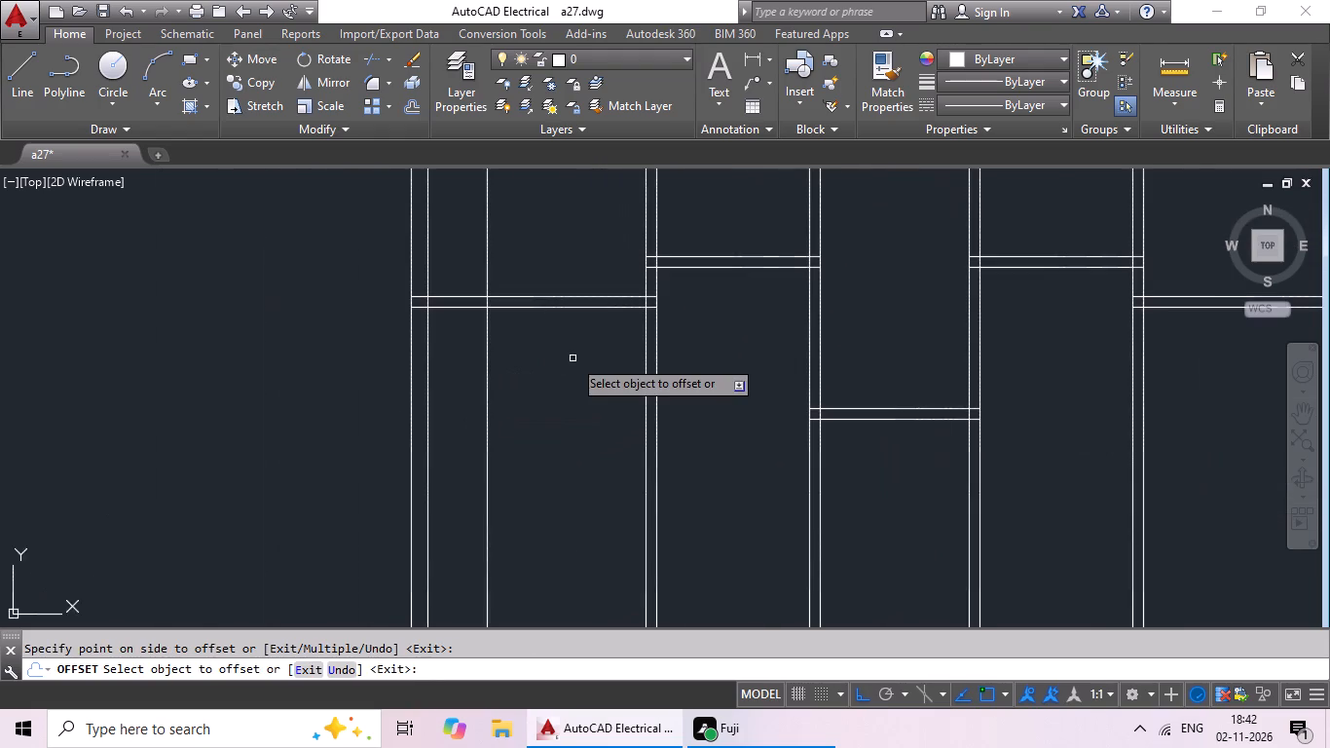
{"action": "middle_click_drag", "start_coordinate": [573, 356], "coordinate": [529, 419]}
{"action": "key", "text": "Escape"}
{"action": "key", "text": "Escape"}
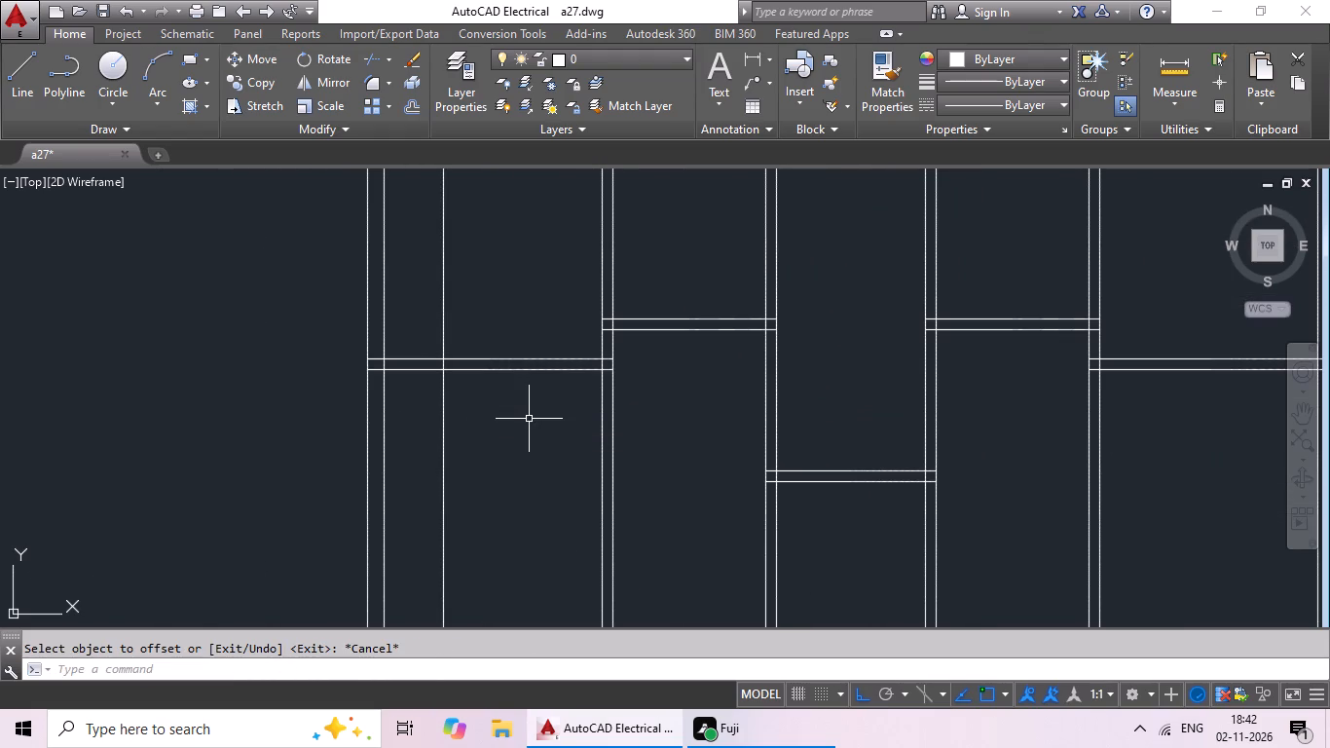
Trim away the part of the new vertical line above the leftmost bay's horizontal partition.
{"action": "type", "text": "tr"}
{"action": "key", "text": "space"}
{"action": "key", "text": "space"}
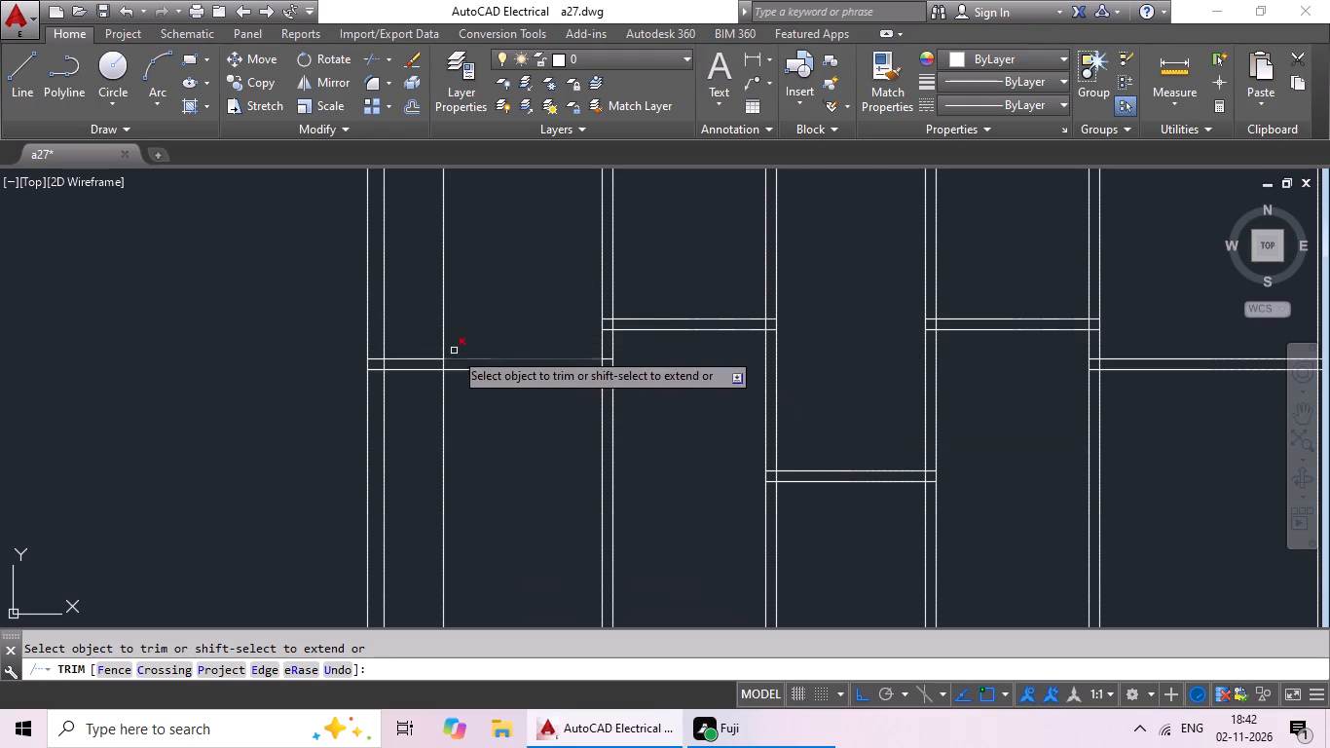
{"action": "scroll", "coordinate": [453, 347], "scroll_direction": "up", "scroll_amount": 3}
{"action": "left_click_drag", "start_coordinate": [491, 288], "coordinate": [369, 349]}
{"action": "left_click", "coordinate": [369, 349]}
{"action": "scroll", "coordinate": [448, 325], "scroll_direction": "down", "scroll_amount": 2}
{"action": "middle_click_drag", "start_coordinate": [518, 456], "coordinate": [628, 317]}
{"action": "key", "text": "Escape"}
{"action": "key", "text": "Escape"}
Offset the trimmed vertical line 6" to the left to give the partition its thickness.
{"action": "key", "text": "o"}
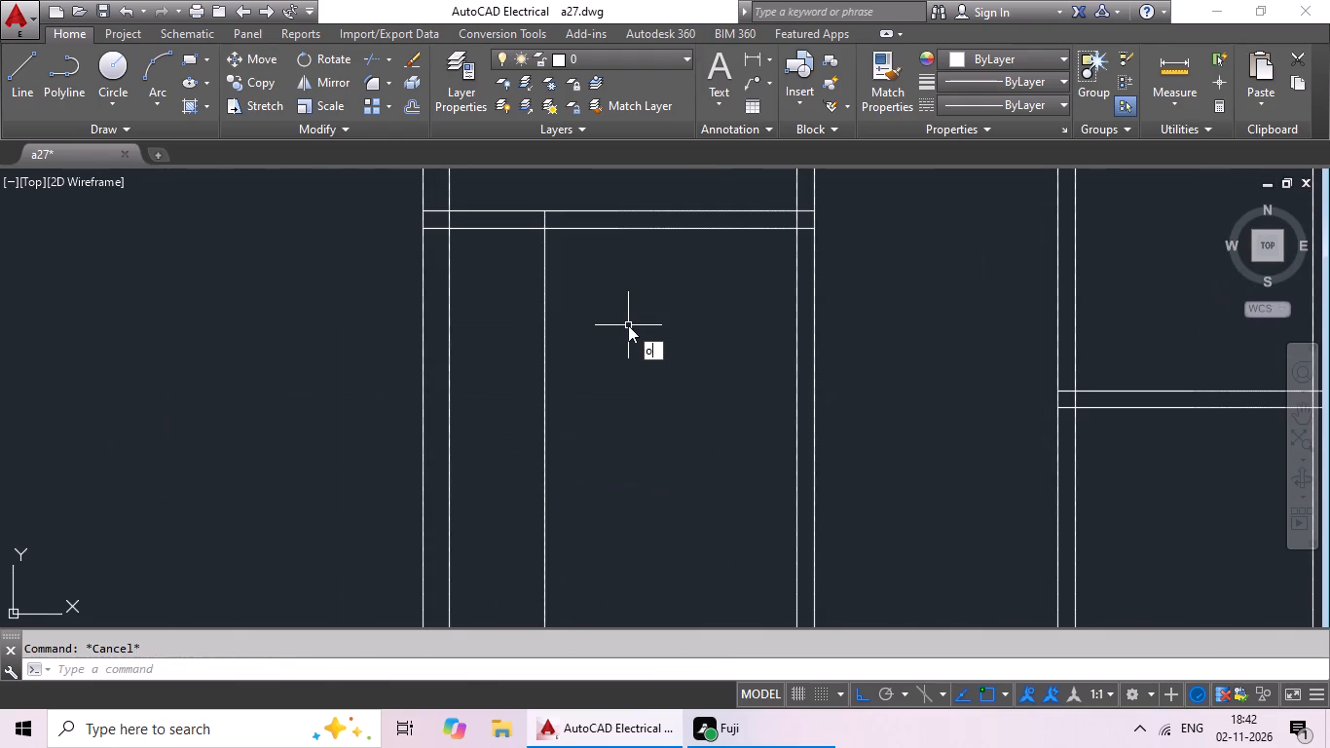
{"action": "key", "text": "Return"}
{"action": "key", "text": "6"}
{"action": "key", "text": "shift+quotedbl"}
{"action": "key", "text": "Return"}
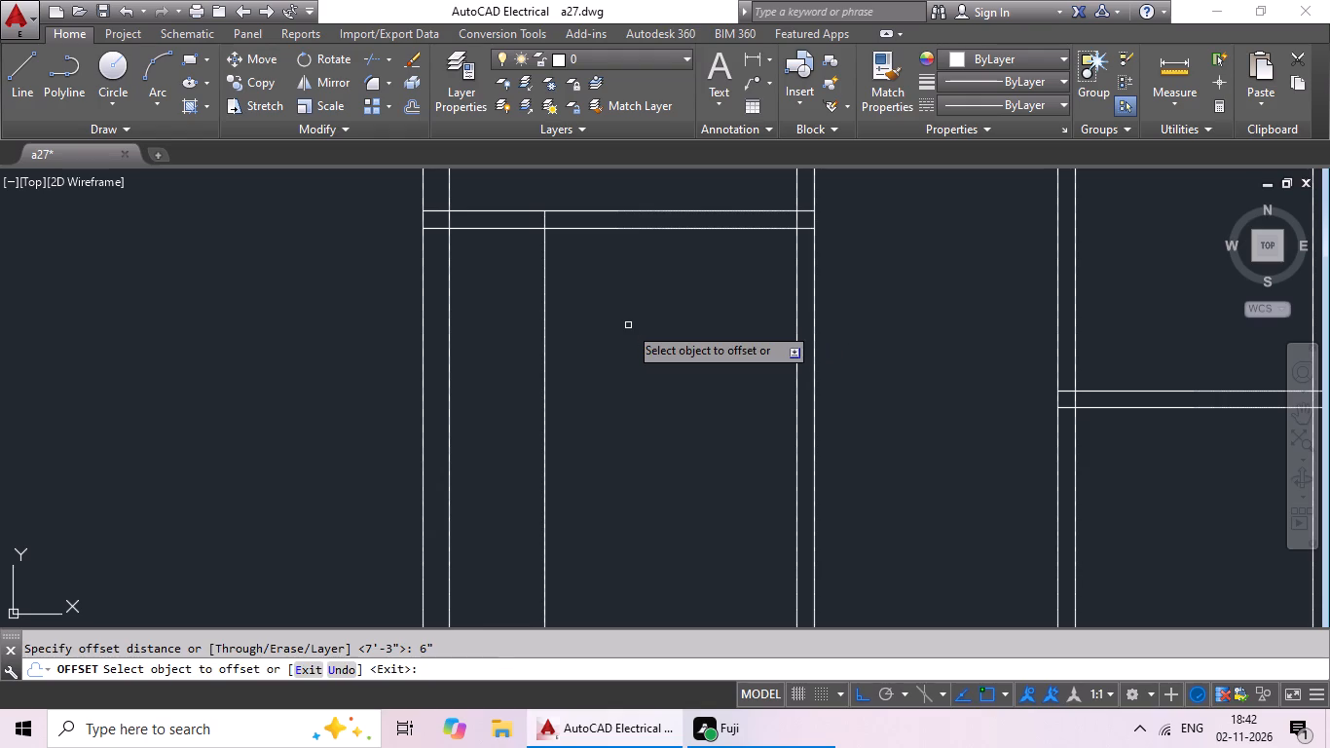
{"action": "left_click_drag", "start_coordinate": [544, 393], "coordinate": [532, 401]}
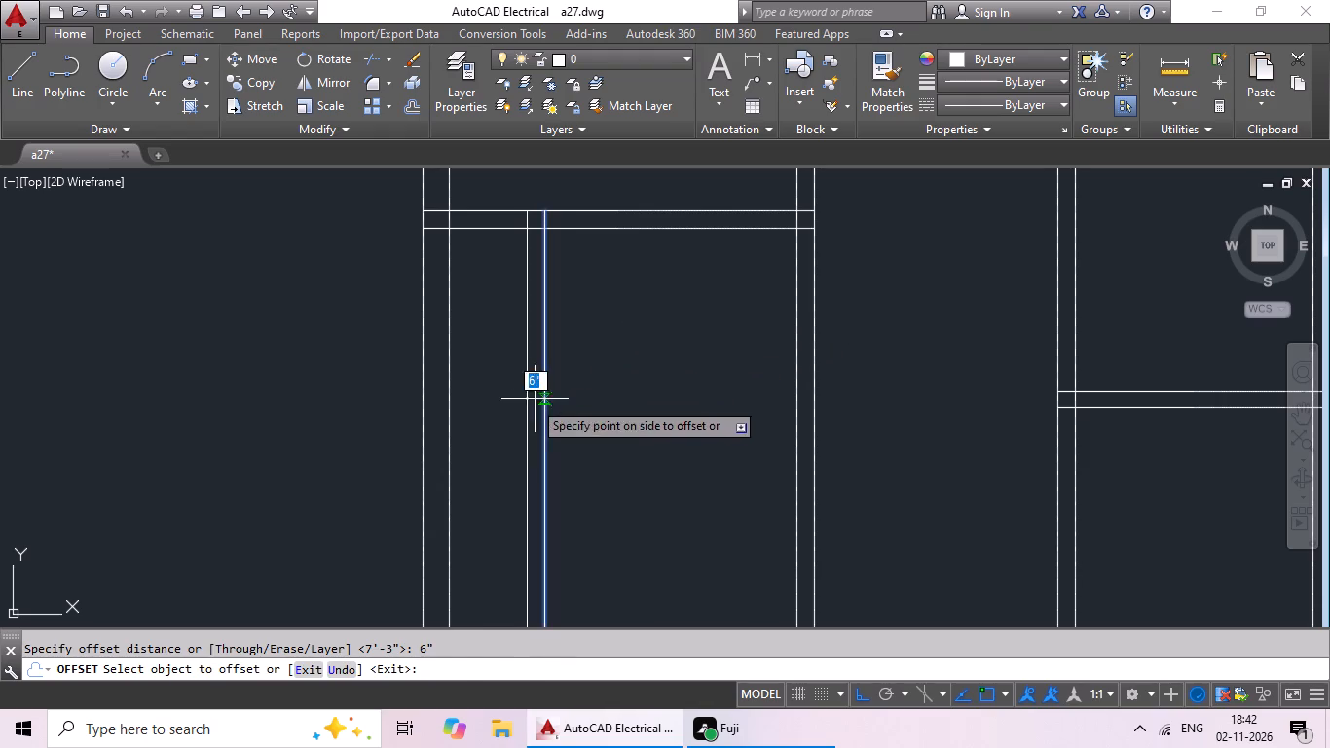
{"action": "left_click_drag", "start_coordinate": [532, 401], "coordinate": [520, 410]}
{"action": "left_click", "coordinate": [501, 423]}
{"action": "scroll", "coordinate": [550, 370], "scroll_direction": "down", "scroll_amount": 3}
{"action": "middle_click_drag", "start_coordinate": [587, 345], "coordinate": [523, 394]}
{"action": "scroll", "coordinate": [511, 402], "scroll_direction": "up", "scroll_amount": 3}
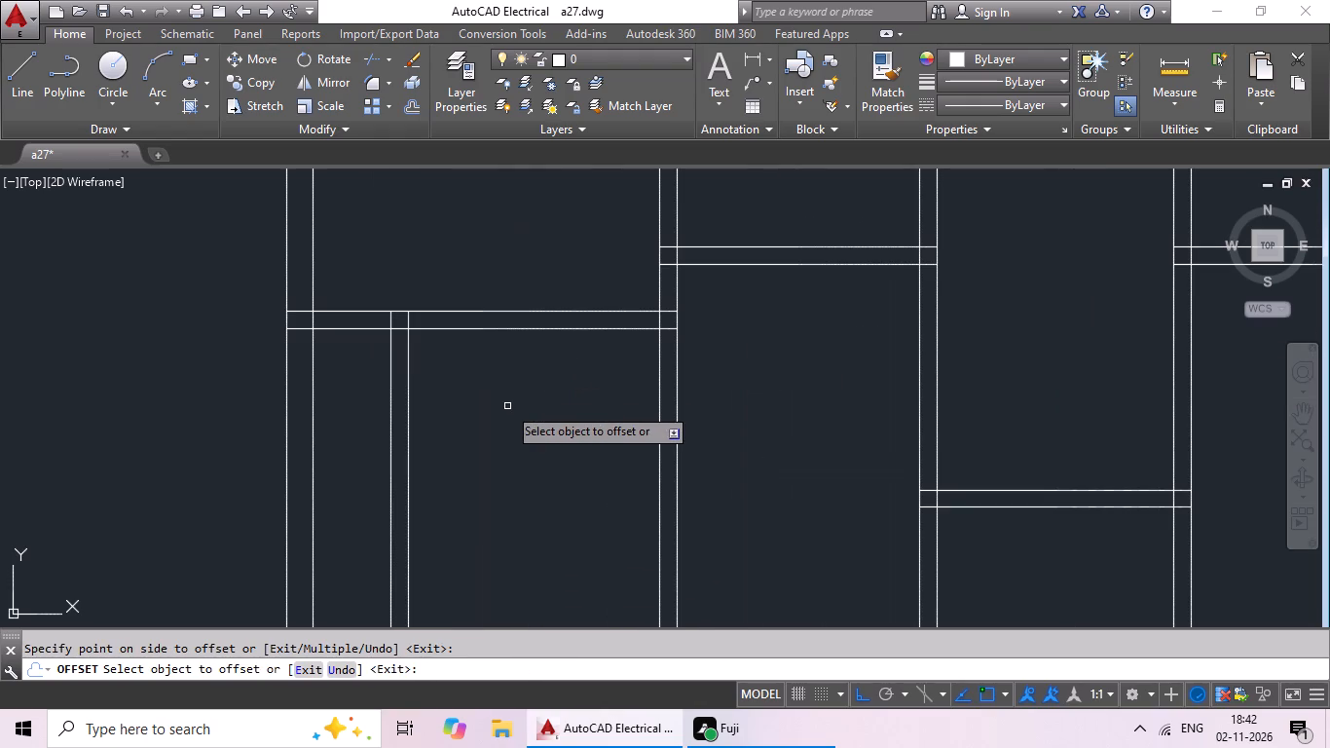
{"action": "key", "text": "Escape"}
{"action": "key", "text": "Escape"}
{"action": "key", "text": "Escape"}
{"action": "key", "text": "Escape"}
{"action": "key", "text": "Escape"}
{"action": "key", "text": "Escape"}
{"action": "key", "text": "Escape"}
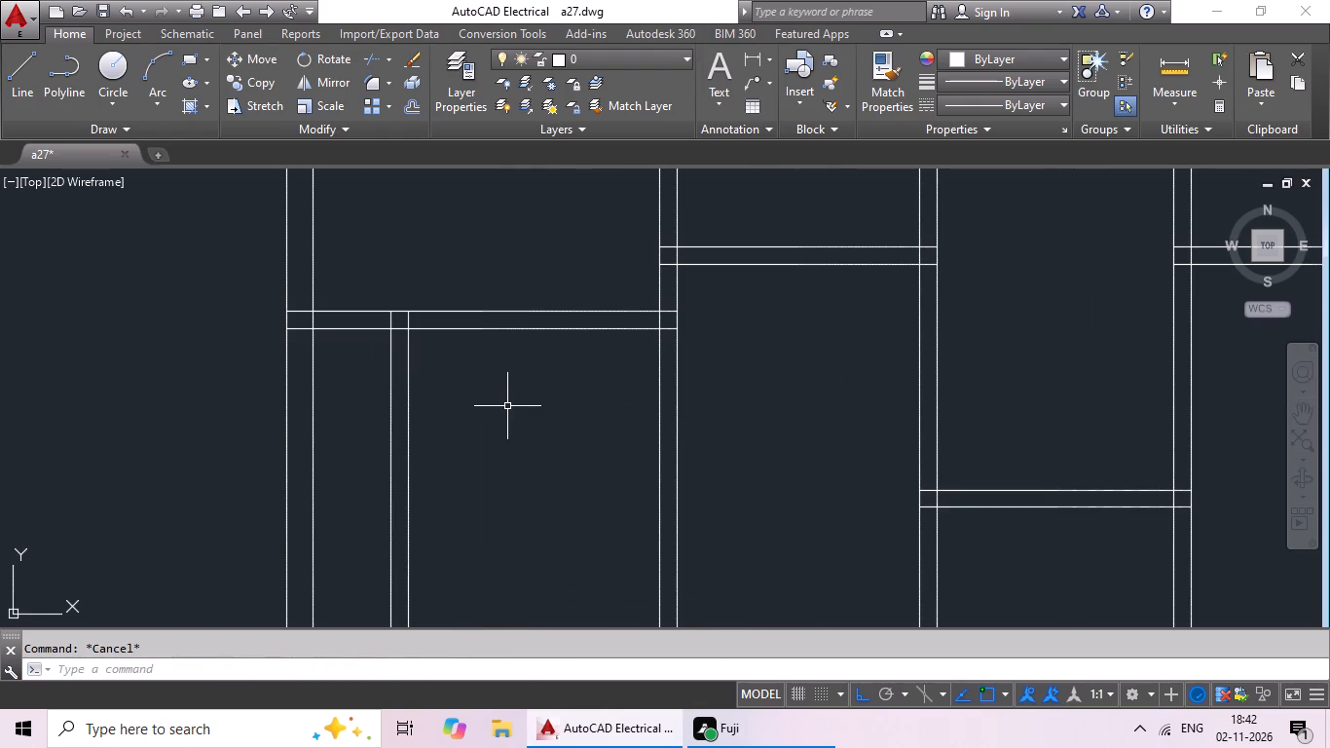
Offset the lower line of the leftmost bay's horizontal partition 4' downward.
{"action": "key", "text": "o"}
{"action": "key", "text": "Return"}
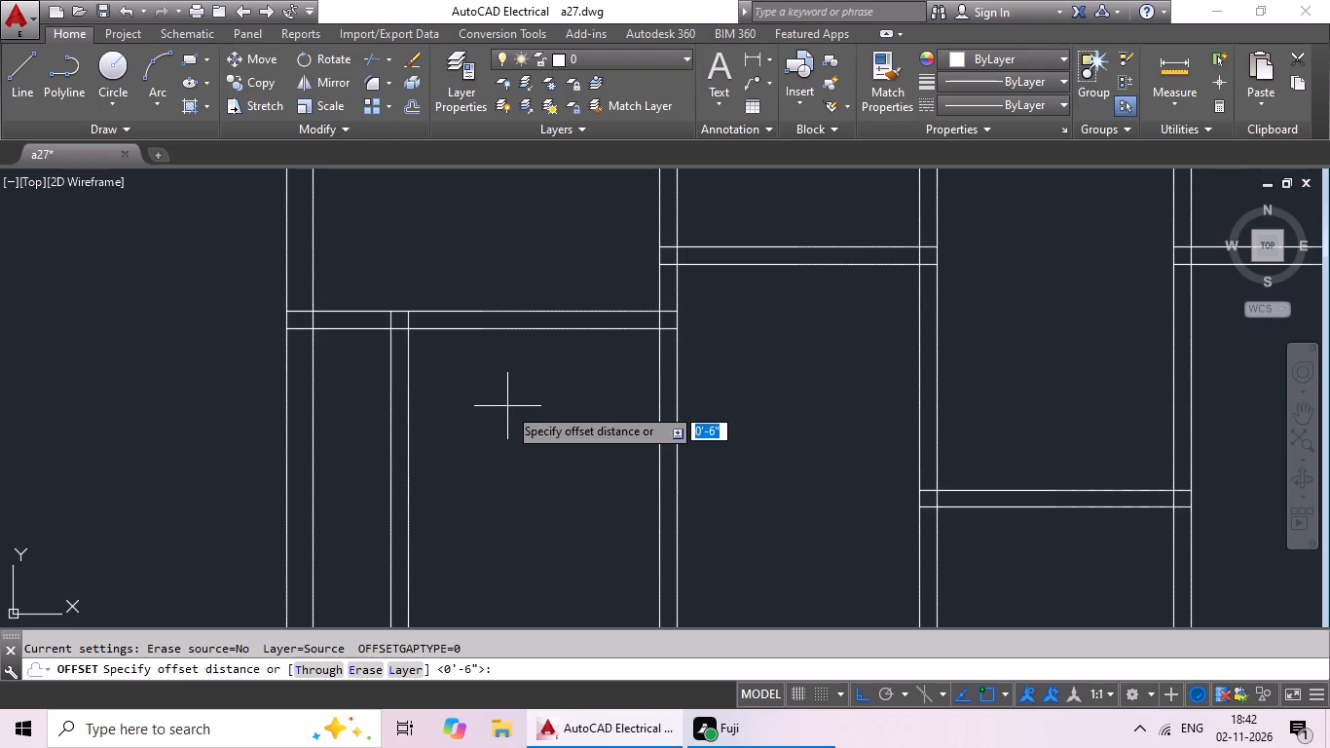
{"action": "type", "text": "4'"}
{"action": "key", "text": "Return"}
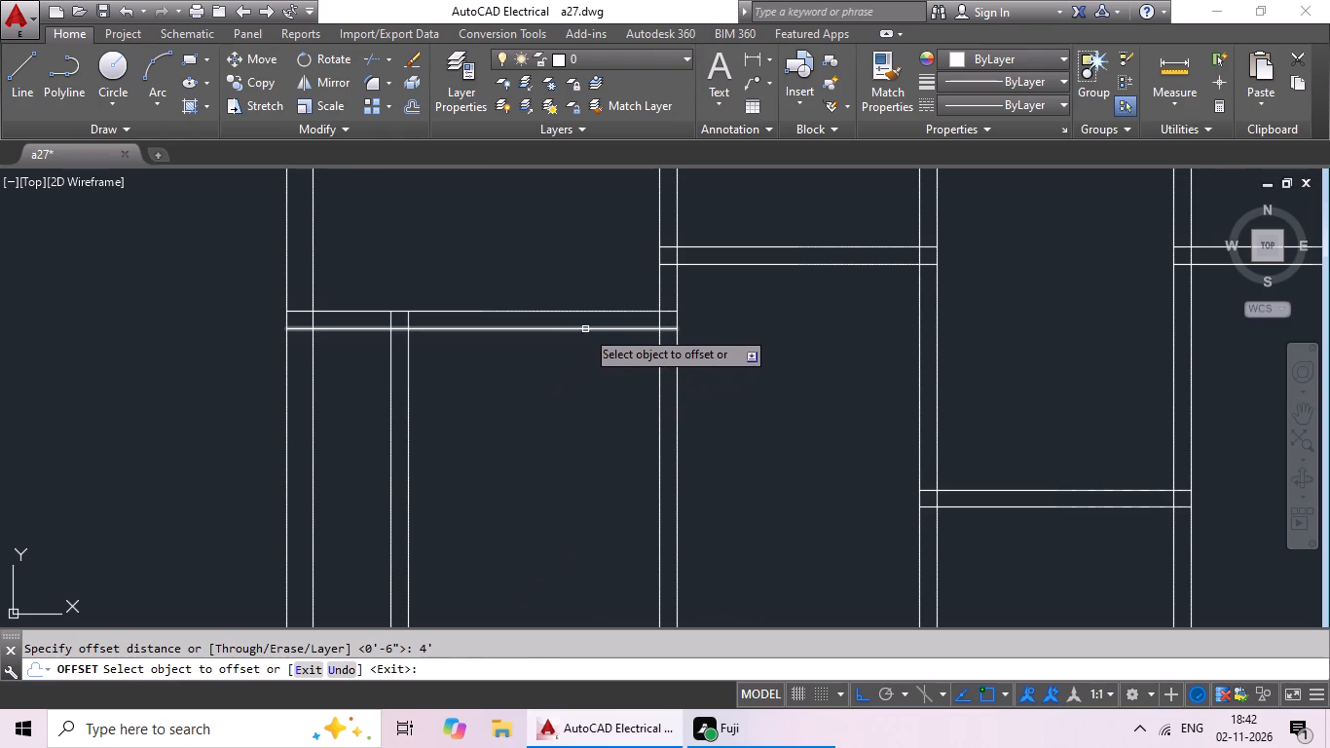
{"action": "left_click_drag", "start_coordinate": [585, 329], "coordinate": [587, 344]}
{"action": "left_click", "coordinate": [602, 416]}
{"action": "key", "text": "Escape"}
{"action": "key", "text": "Escape"}
{"action": "key", "text": "Escape"}
Offset the new horizontal line in the leftmost bay 6" downward to form a second partition.
{"action": "key", "text": "o"}
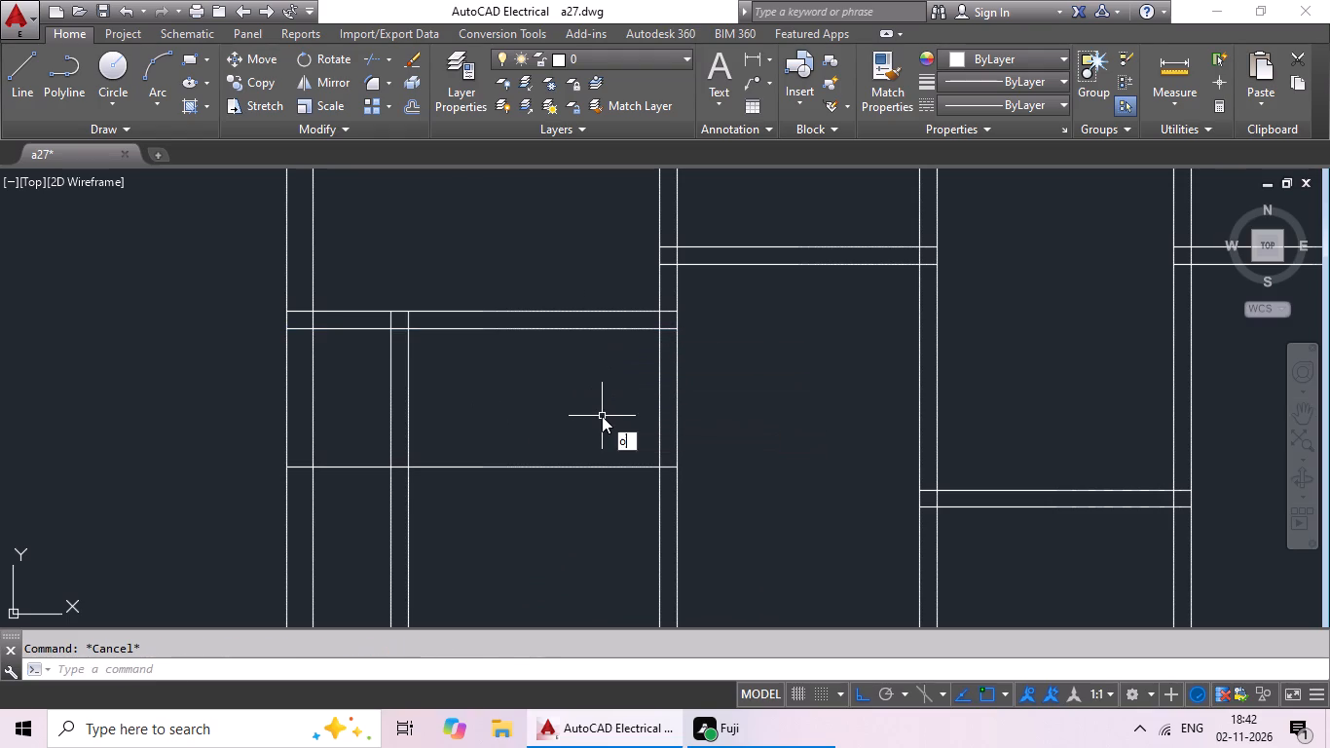
{"action": "key", "text": "Return"}
{"action": "type", "text": "6\""}
{"action": "key", "text": "Return"}
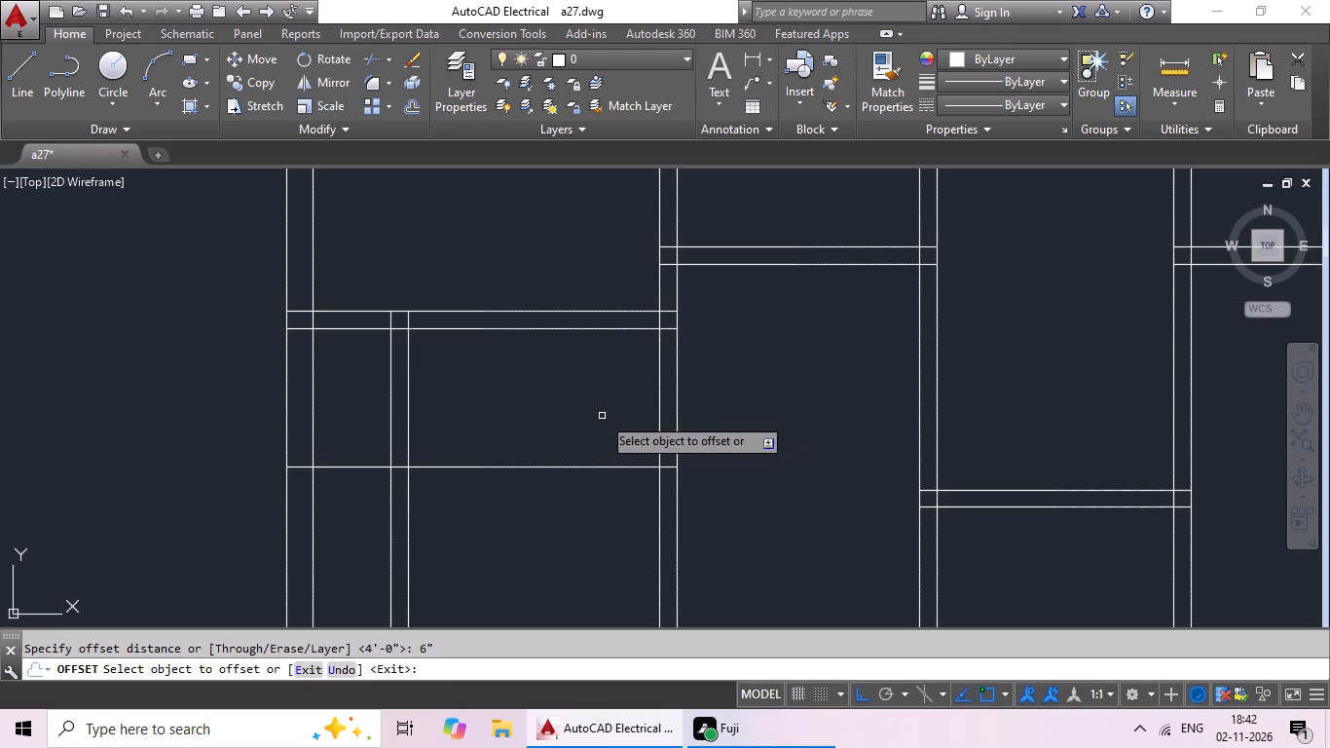
{"action": "left_click_drag", "start_coordinate": [595, 469], "coordinate": [593, 478]}
{"action": "left_click", "coordinate": [578, 526]}
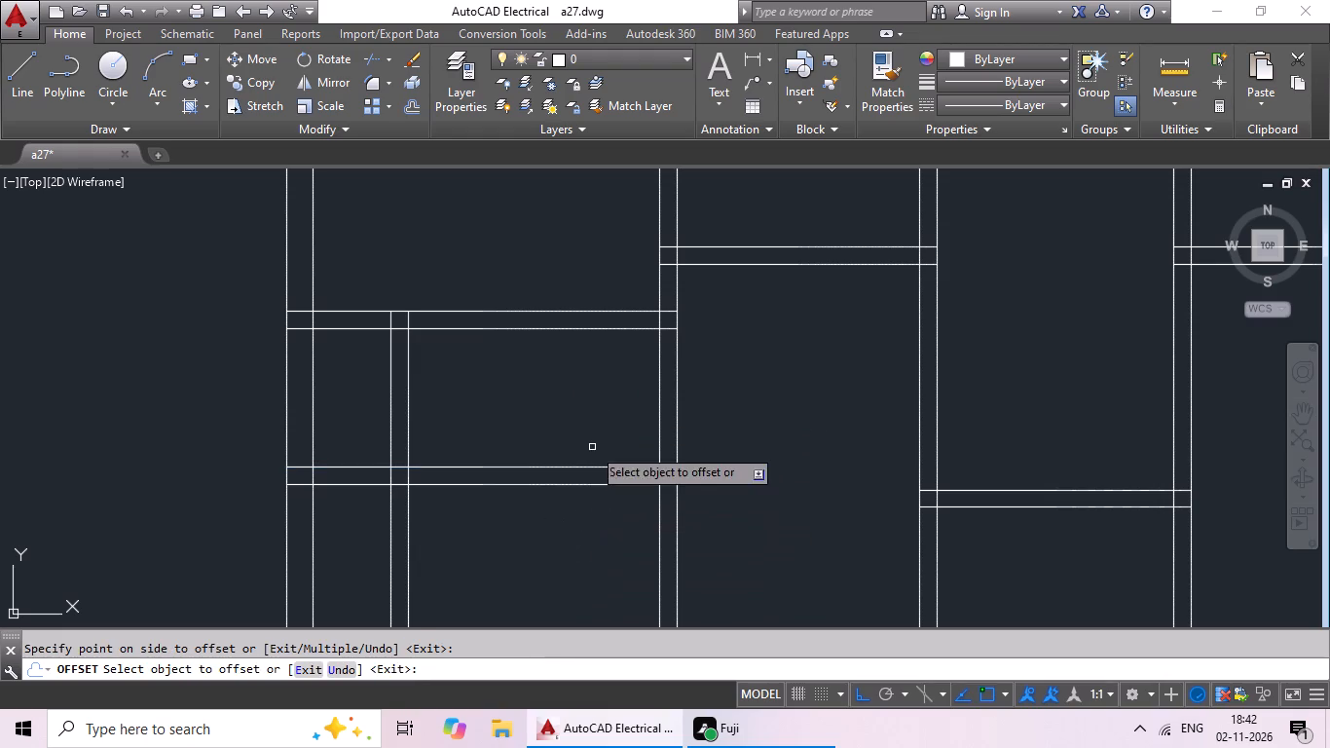
{"action": "middle_click_drag", "start_coordinate": [592, 447], "coordinate": [625, 346]}
{"action": "scroll", "coordinate": [616, 377], "scroll_direction": "down", "scroll_amount": 1}
{"action": "middle_click_drag", "start_coordinate": [571, 460], "coordinate": [587, 410]}
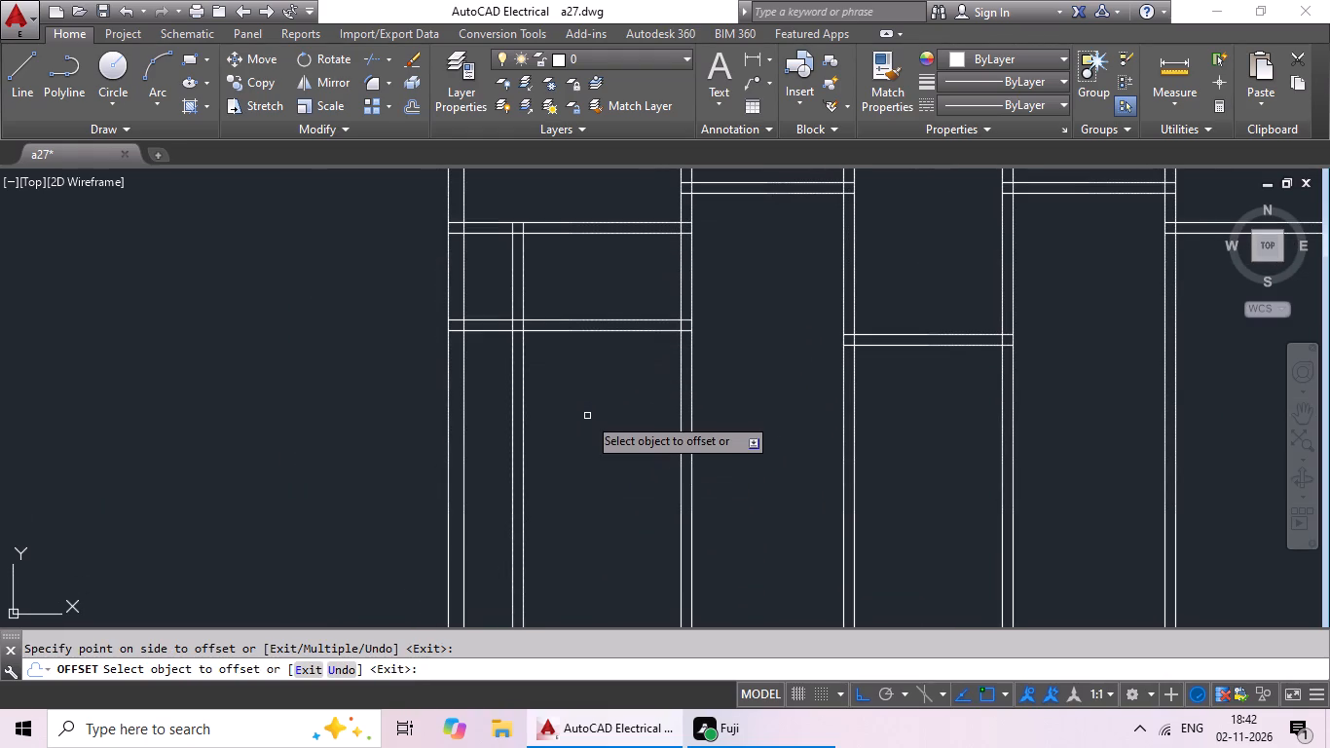
{"action": "middle_click_drag", "start_coordinate": [586, 416], "coordinate": [532, 426]}
{"action": "key", "text": "Escape"}
{"action": "key", "text": "Escape"}
{"action": "key", "text": "Escape"}
Trim both short vertical partition lines below the leftmost bay's second horizontal partition.
{"action": "key", "text": "t"}
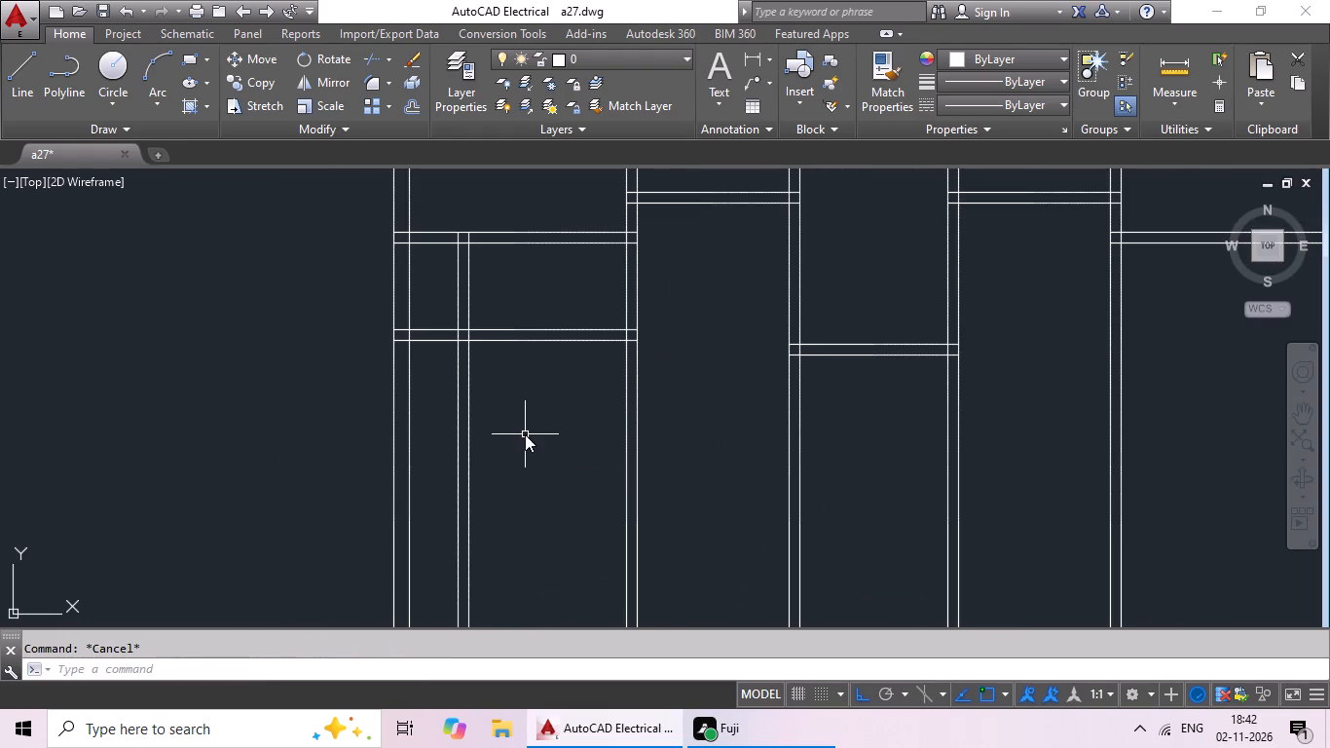
{"action": "type", "text": "r"}
{"action": "key", "text": "space"}
{"action": "scroll", "coordinate": [482, 368], "scroll_direction": "up", "scroll_amount": 1}
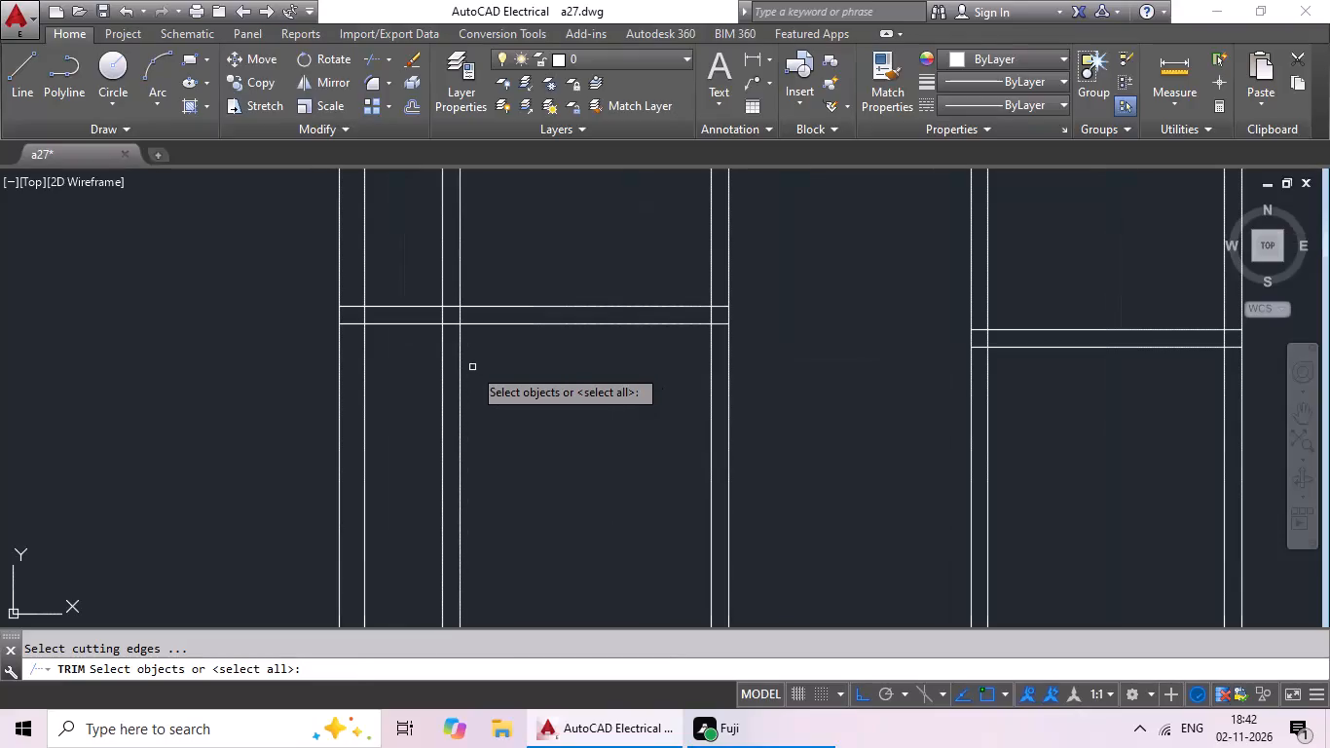
{"action": "key", "text": "space"}
{"action": "left_click_drag", "start_coordinate": [481, 353], "coordinate": [419, 441]}
{"action": "left_click", "coordinate": [416, 443]}
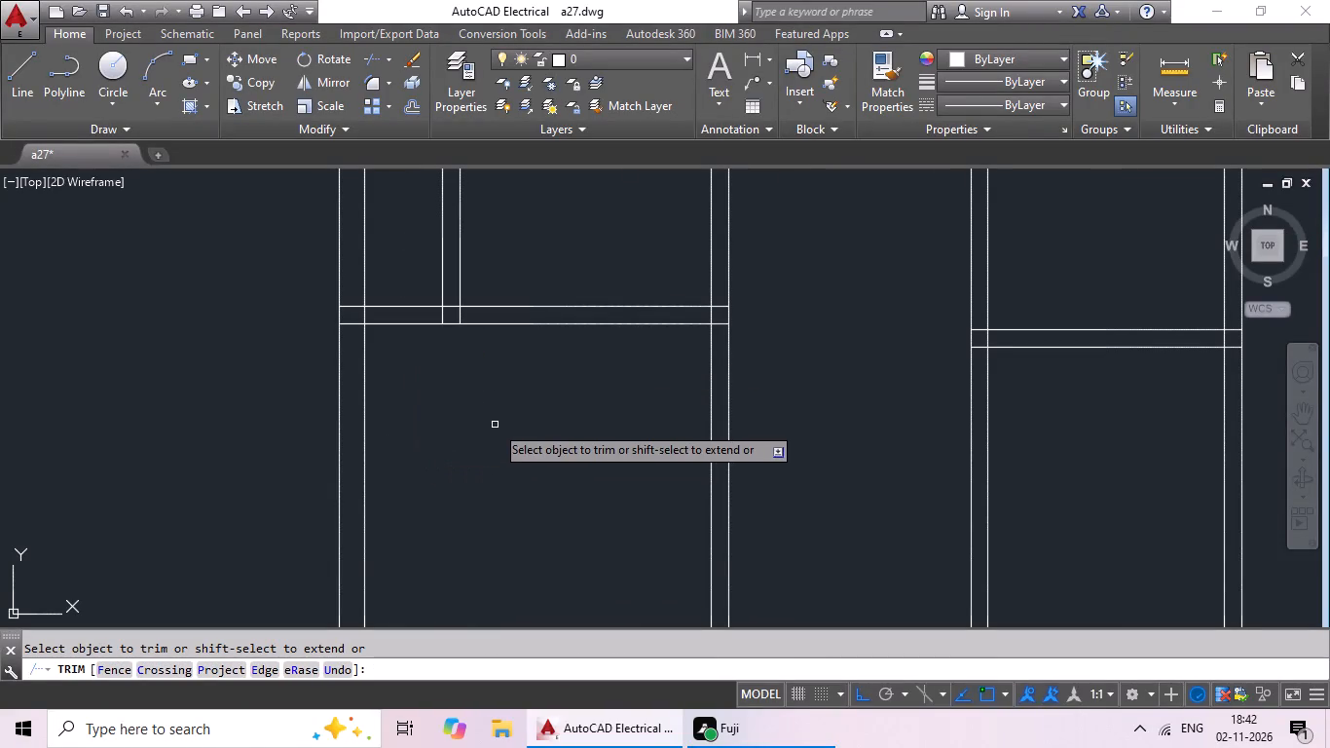
{"action": "middle_click_drag", "start_coordinate": [504, 412], "coordinate": [561, 319]}
{"action": "key", "text": "Escape"}
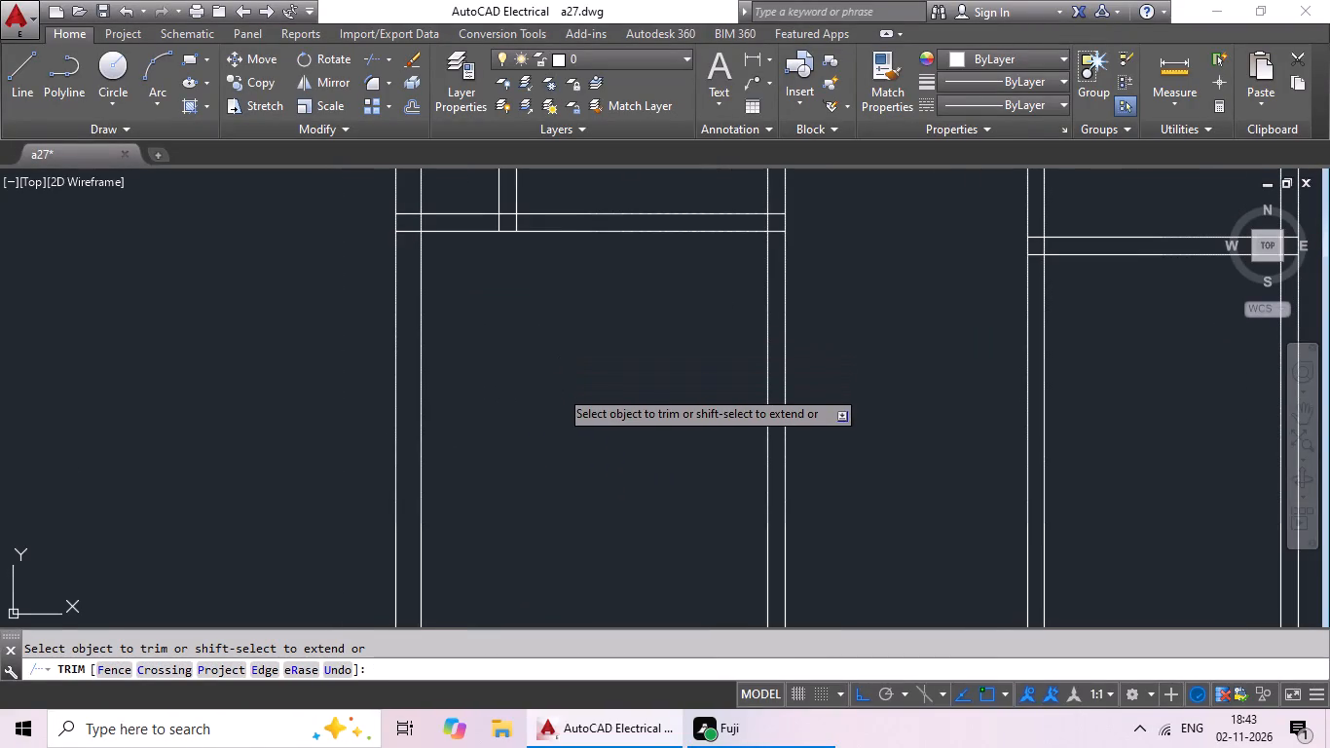
{"action": "key", "text": "Escape"}
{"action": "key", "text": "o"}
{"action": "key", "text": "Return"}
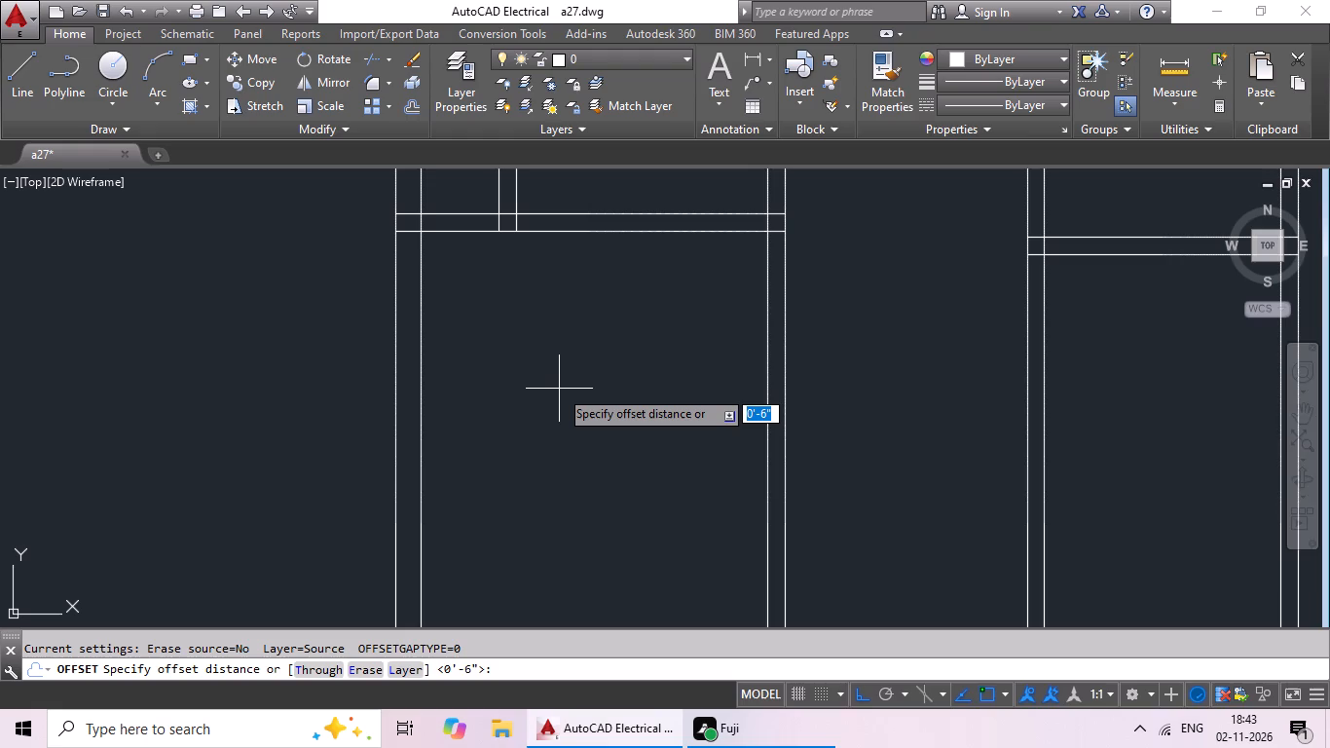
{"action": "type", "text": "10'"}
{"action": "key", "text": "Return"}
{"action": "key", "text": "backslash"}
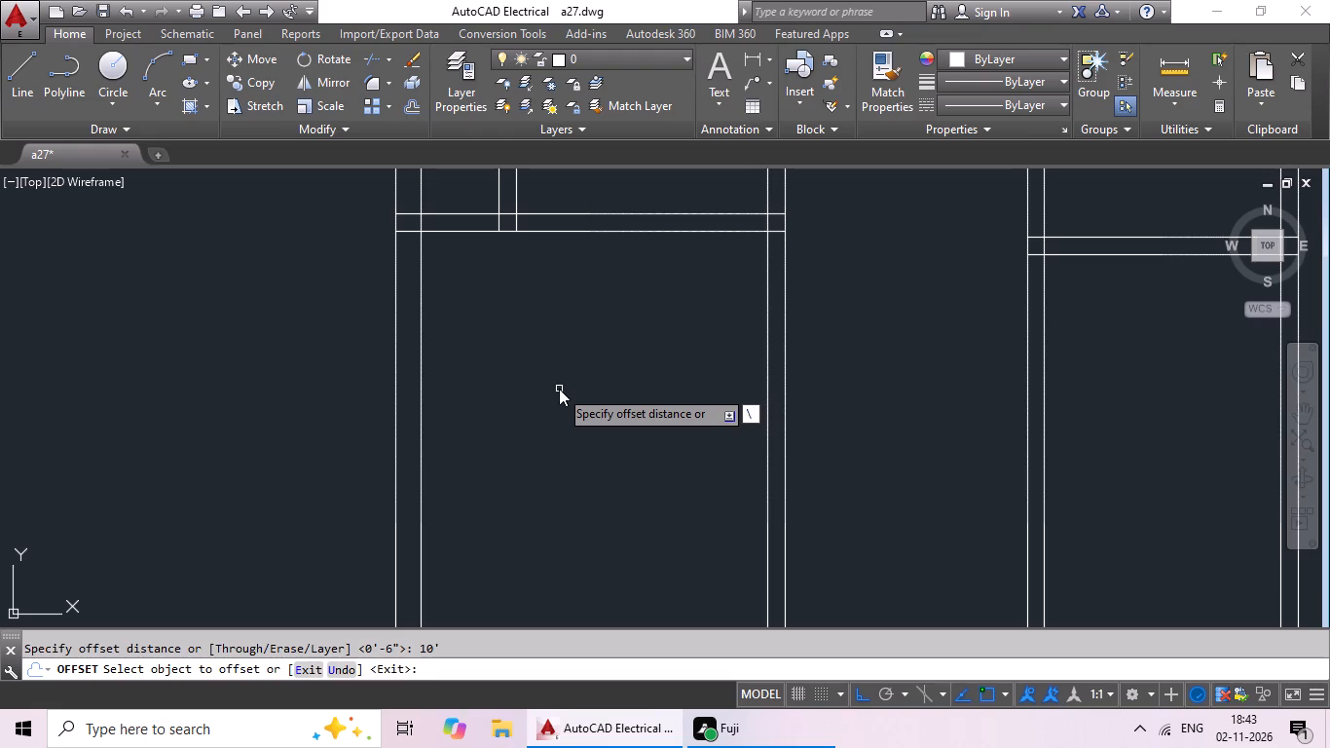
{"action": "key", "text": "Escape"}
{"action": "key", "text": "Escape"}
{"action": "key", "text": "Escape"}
Offset the lower line of the leftmost bay's second horizontal partition 10' downward.
{"action": "key", "text": "o"}
{"action": "key", "text": "Return"}
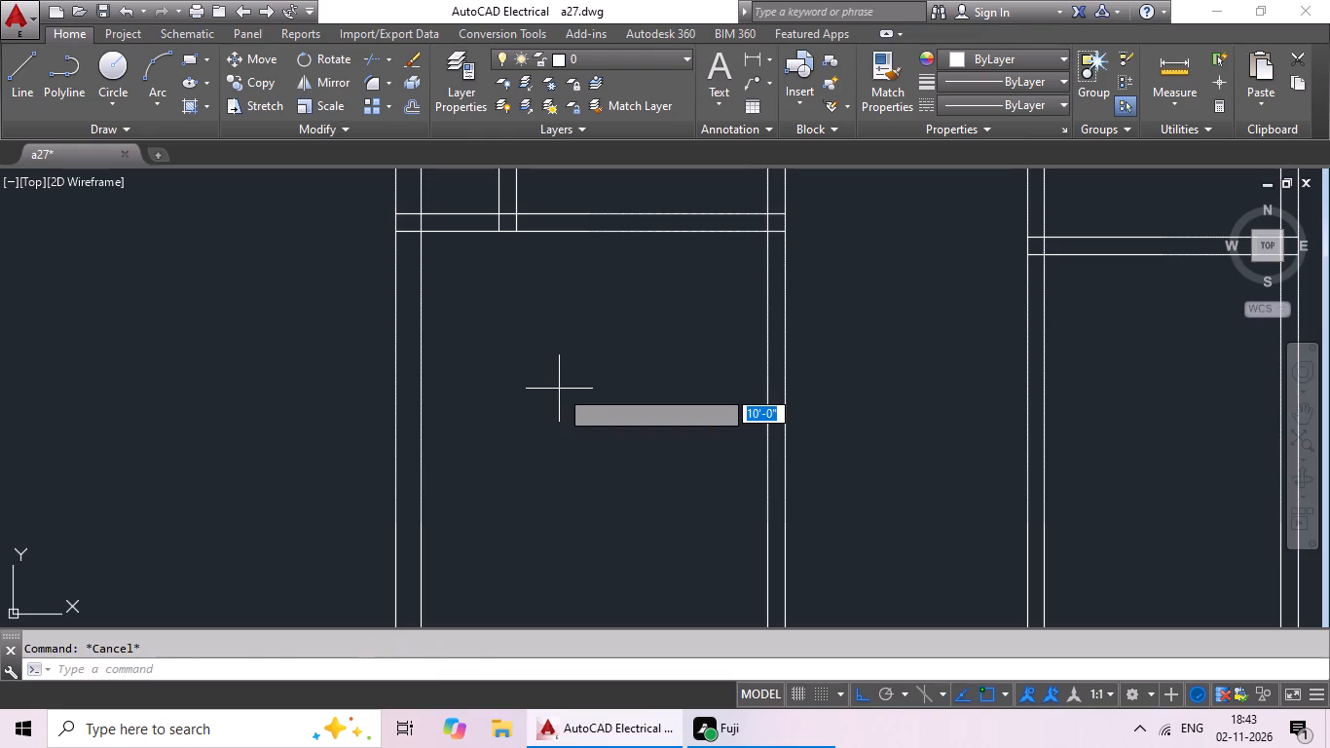
{"action": "type", "text": "10'"}
{"action": "key", "text": "Return"}
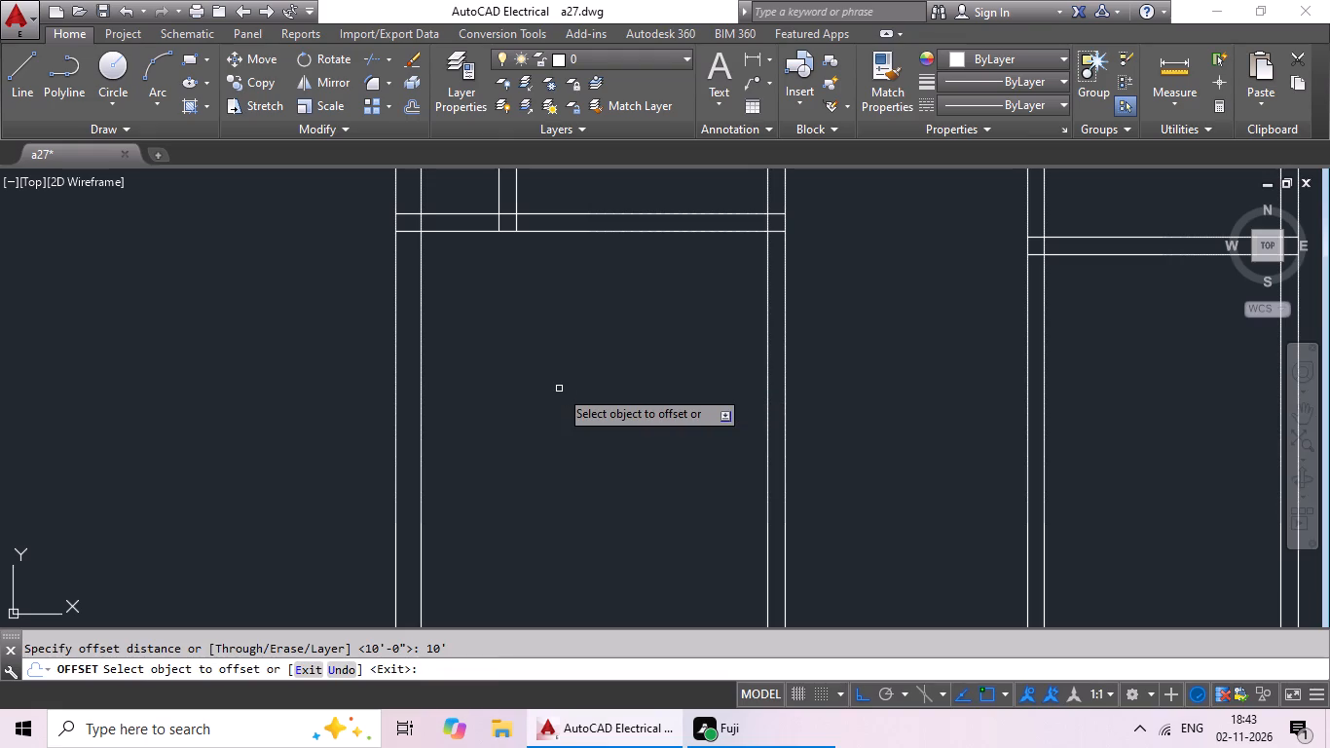
{"action": "left_click_drag", "start_coordinate": [603, 233], "coordinate": [606, 252]}
{"action": "left_click", "coordinate": [607, 269]}
{"action": "key", "text": "Escape"}
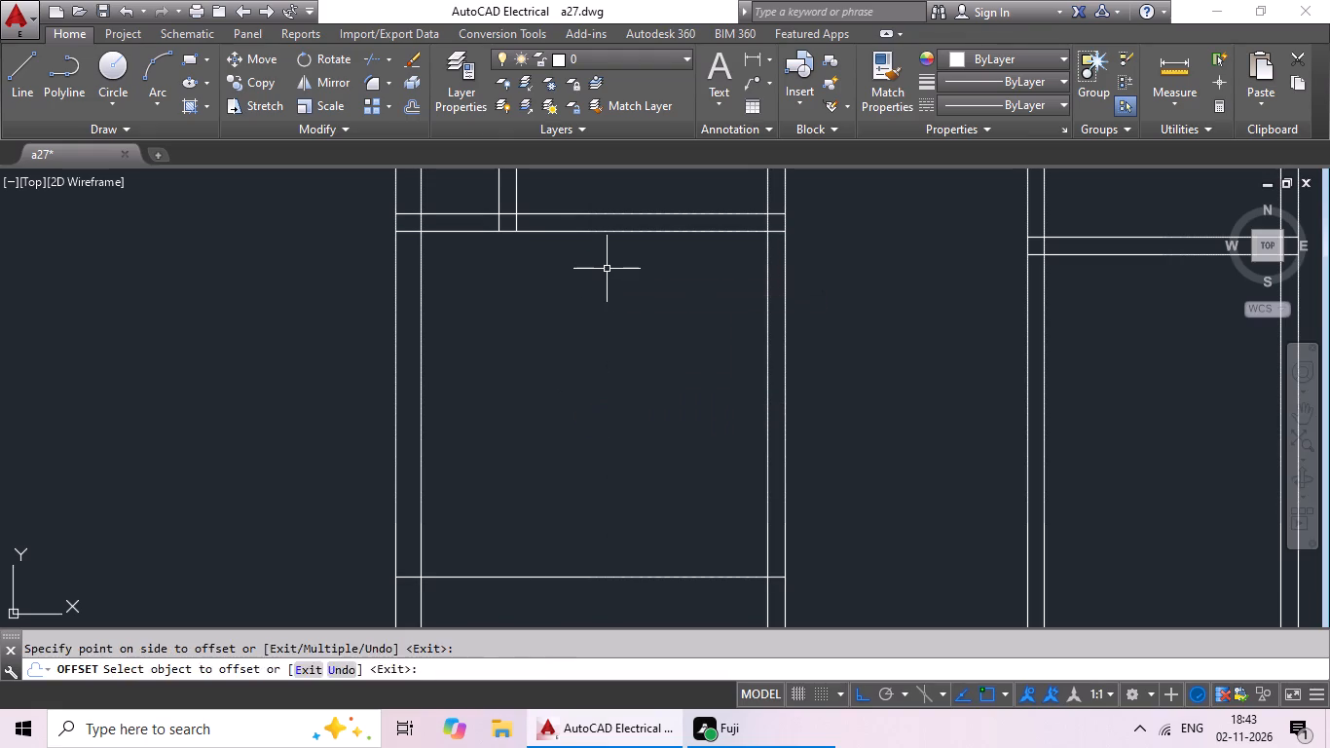
{"action": "key", "text": "Escape"}
Offset the new lowest horizontal line in the leftmost bay 6" downward to form a third partition.
{"action": "key", "text": "o"}
{"action": "key", "text": "Return"}
{"action": "key", "text": "6"}
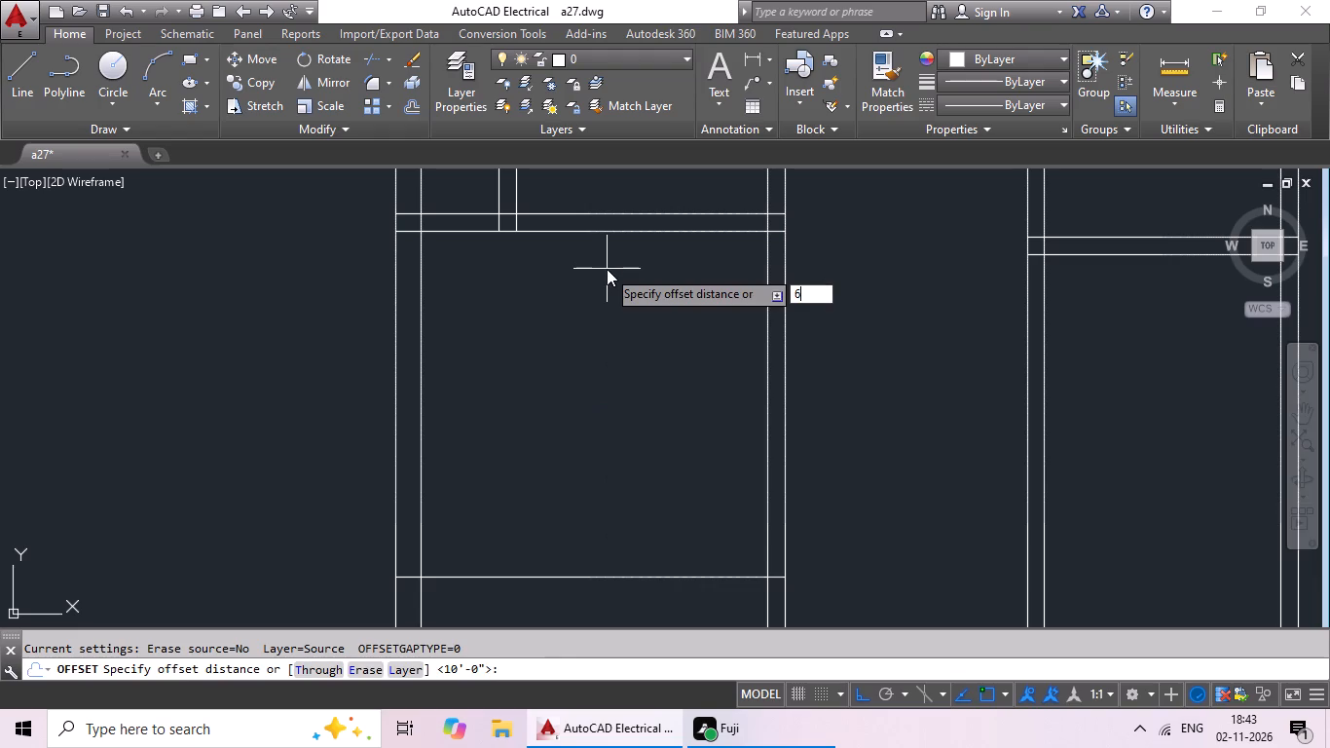
{"action": "key", "text": "shift+quotedbl"}
{"action": "key", "text": "Return"}
{"action": "scroll", "coordinate": [601, 276], "scroll_direction": "down", "scroll_amount": 2}
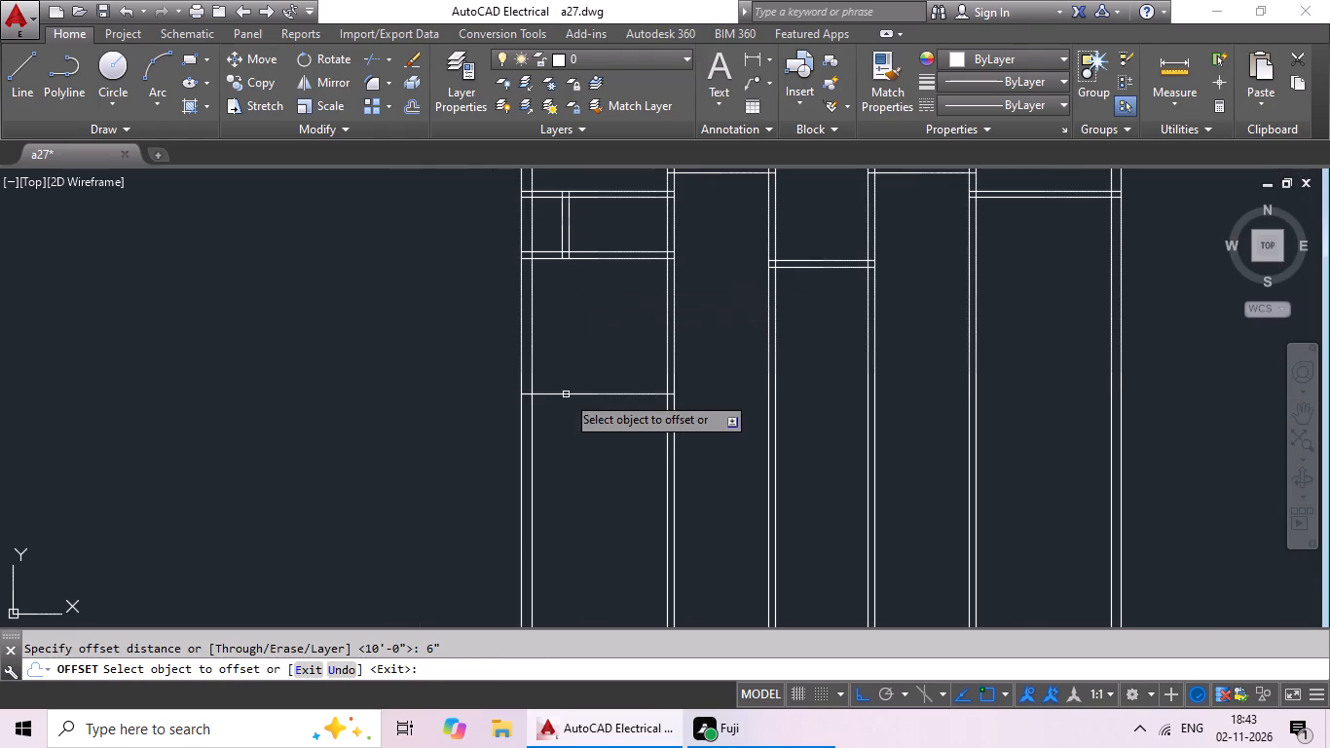
{"action": "left_click_drag", "start_coordinate": [568, 394], "coordinate": [568, 404]}
{"action": "left_click", "coordinate": [563, 438]}
{"action": "middle_click_drag", "start_coordinate": [569, 423], "coordinate": [570, 407]}
{"action": "scroll", "coordinate": [576, 456], "scroll_direction": "up", "scroll_amount": 2}
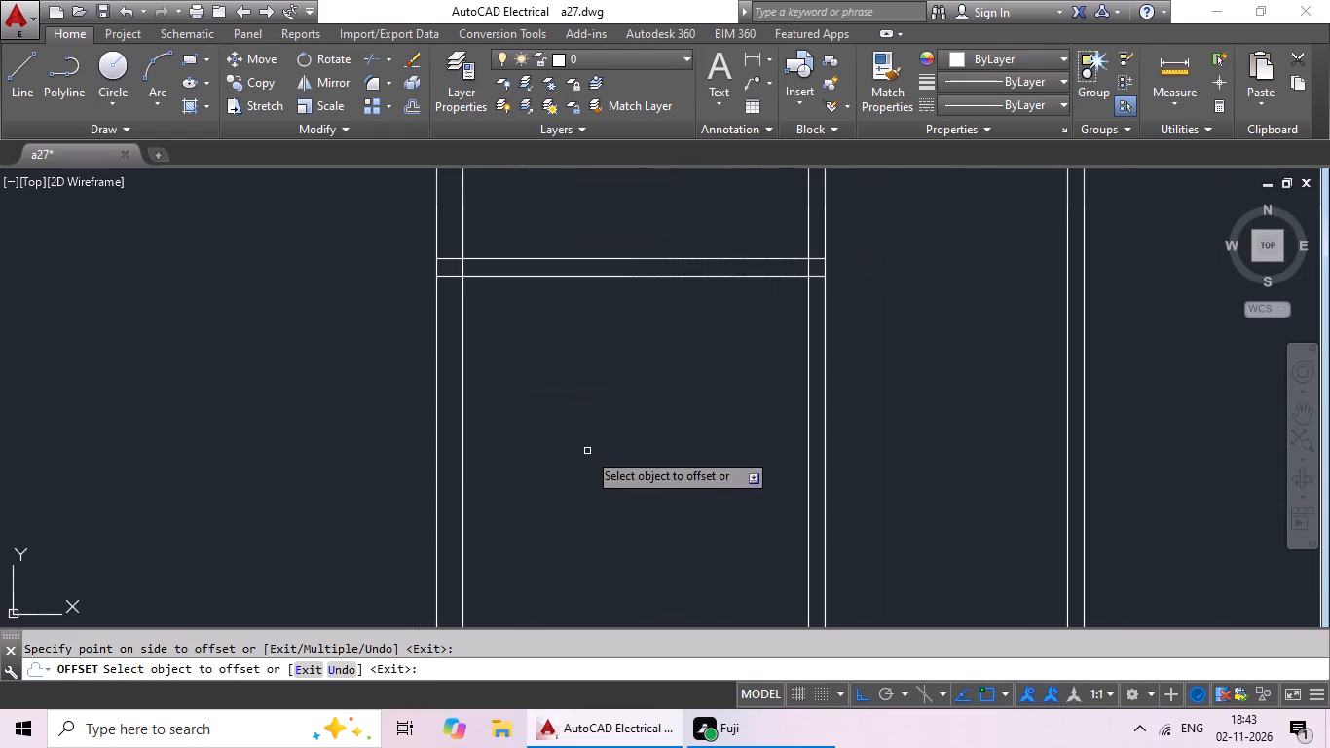
{"action": "middle_click_drag", "start_coordinate": [587, 447], "coordinate": [420, 464]}
{"action": "middle_click_drag", "start_coordinate": [421, 461], "coordinate": [381, 452]}
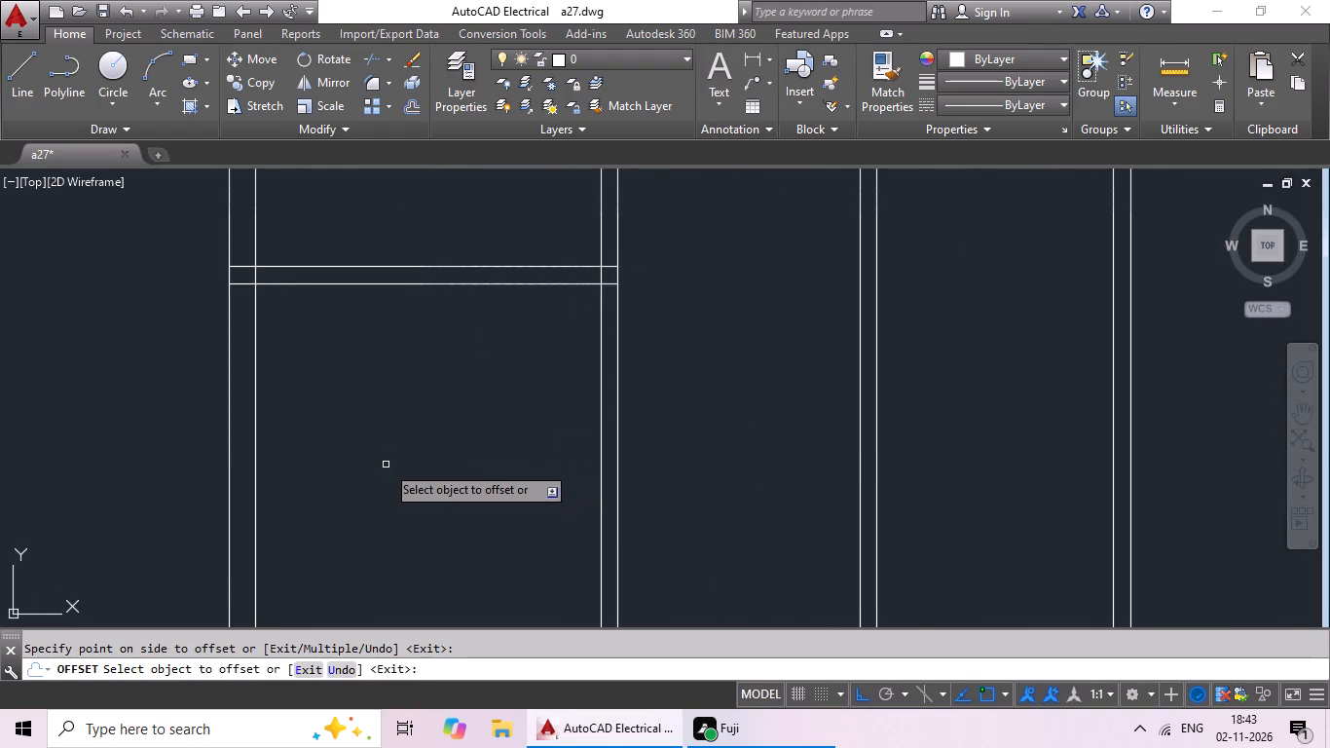
{"action": "middle_click_drag", "start_coordinate": [442, 452], "coordinate": [548, 420]}
{"action": "scroll", "coordinate": [562, 420], "scroll_direction": "down", "scroll_amount": 2}
{"action": "middle_click_drag", "start_coordinate": [540, 422], "coordinate": [510, 428]}
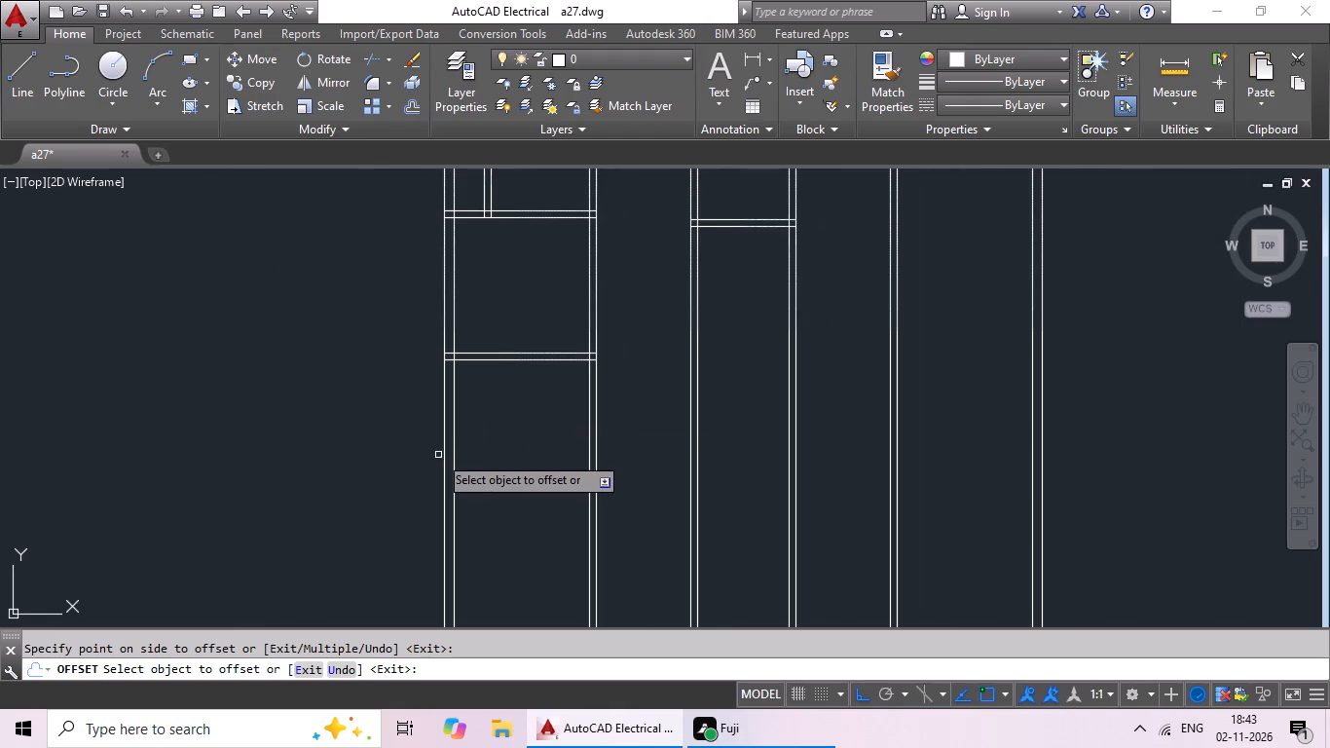
{"action": "middle_click_drag", "start_coordinate": [532, 441], "coordinate": [425, 452]}
{"action": "key", "text": "Escape"}
{"action": "key", "text": "Escape"}
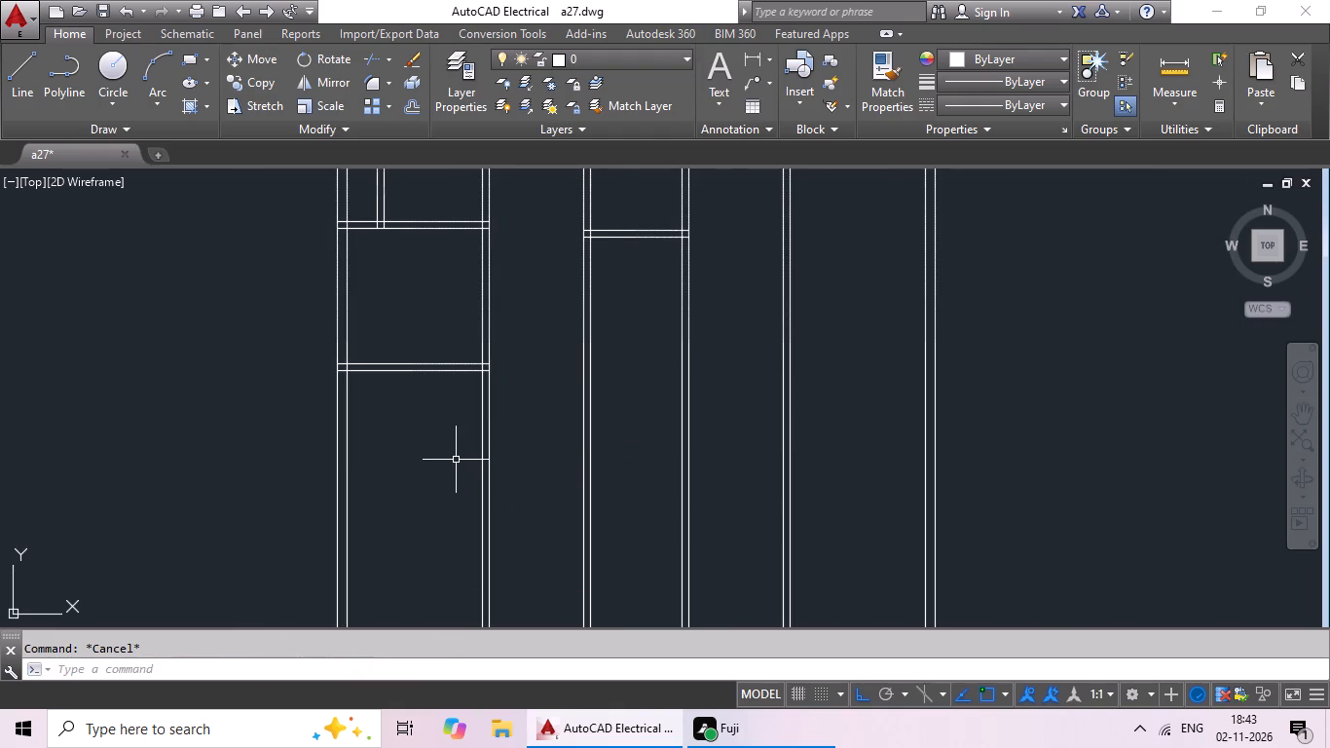
Offset the left line of the wall bounding the rightmost bay's left side 7'3" to the right.
{"action": "middle_click_drag", "start_coordinate": [851, 422], "coordinate": [754, 503]}
{"action": "middle_click_drag", "start_coordinate": [813, 359], "coordinate": [748, 415]}
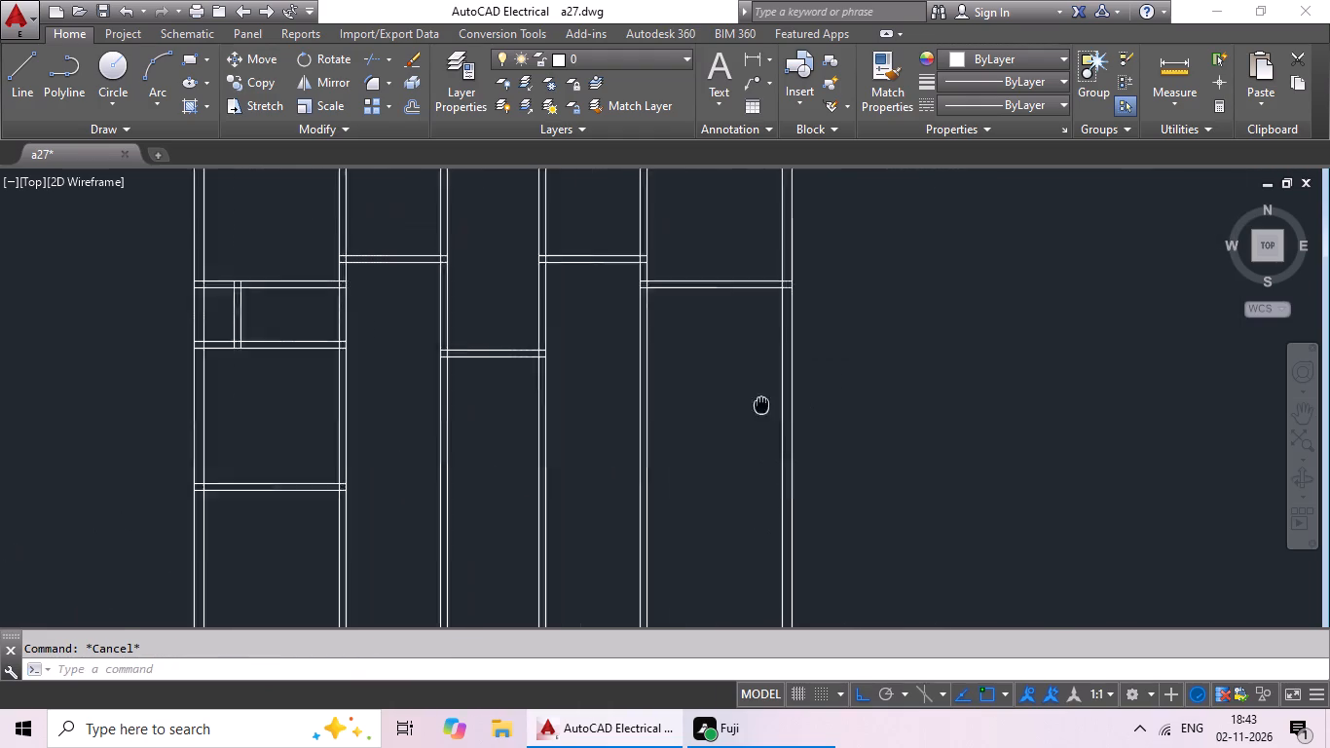
{"action": "middle_click_drag", "start_coordinate": [748, 415], "coordinate": [697, 457]}
{"action": "middle_click_drag", "start_coordinate": [692, 440], "coordinate": [592, 467]}
{"action": "key", "text": "Escape"}
{"action": "key", "text": "Escape"}
{"action": "key", "text": "Escape"}
{"action": "key", "text": "Escape"}
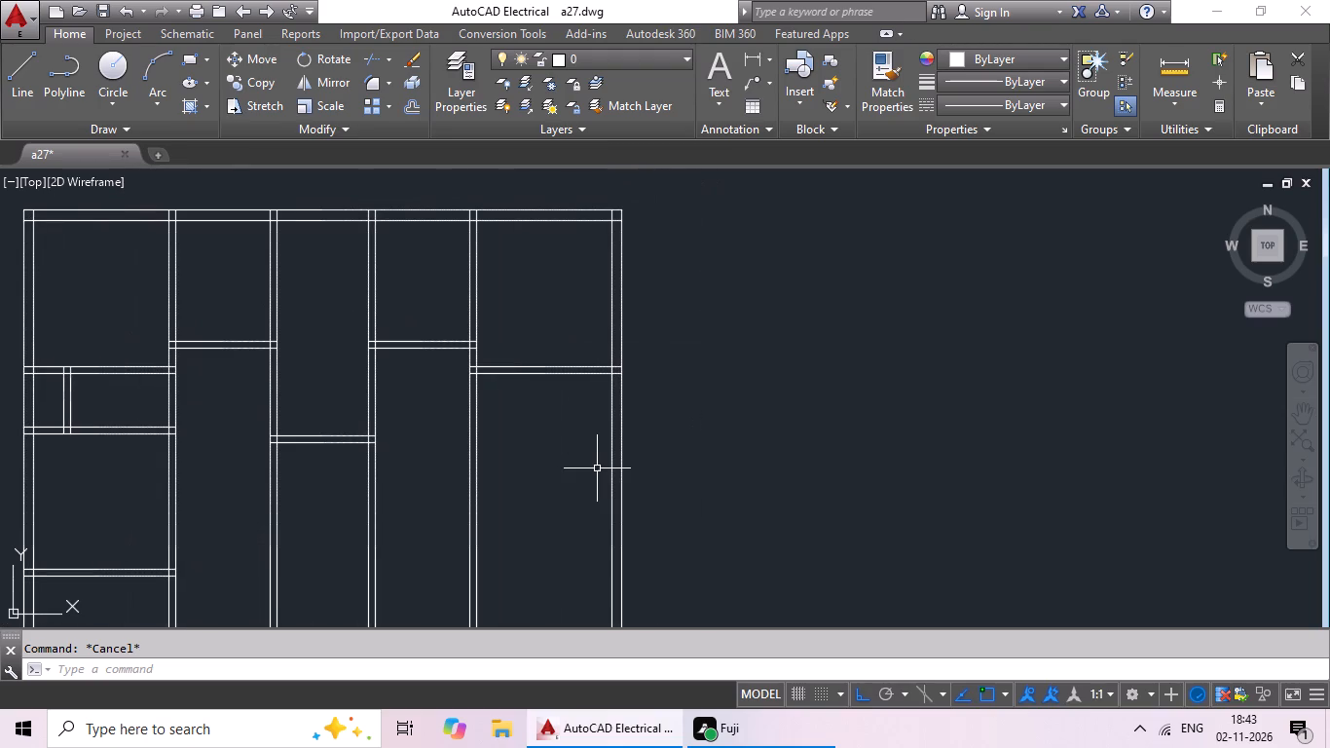
{"action": "key", "text": "o"}
{"action": "key", "text": "Return"}
{"action": "type", "text": "7'3\""}
{"action": "key", "text": "Return"}
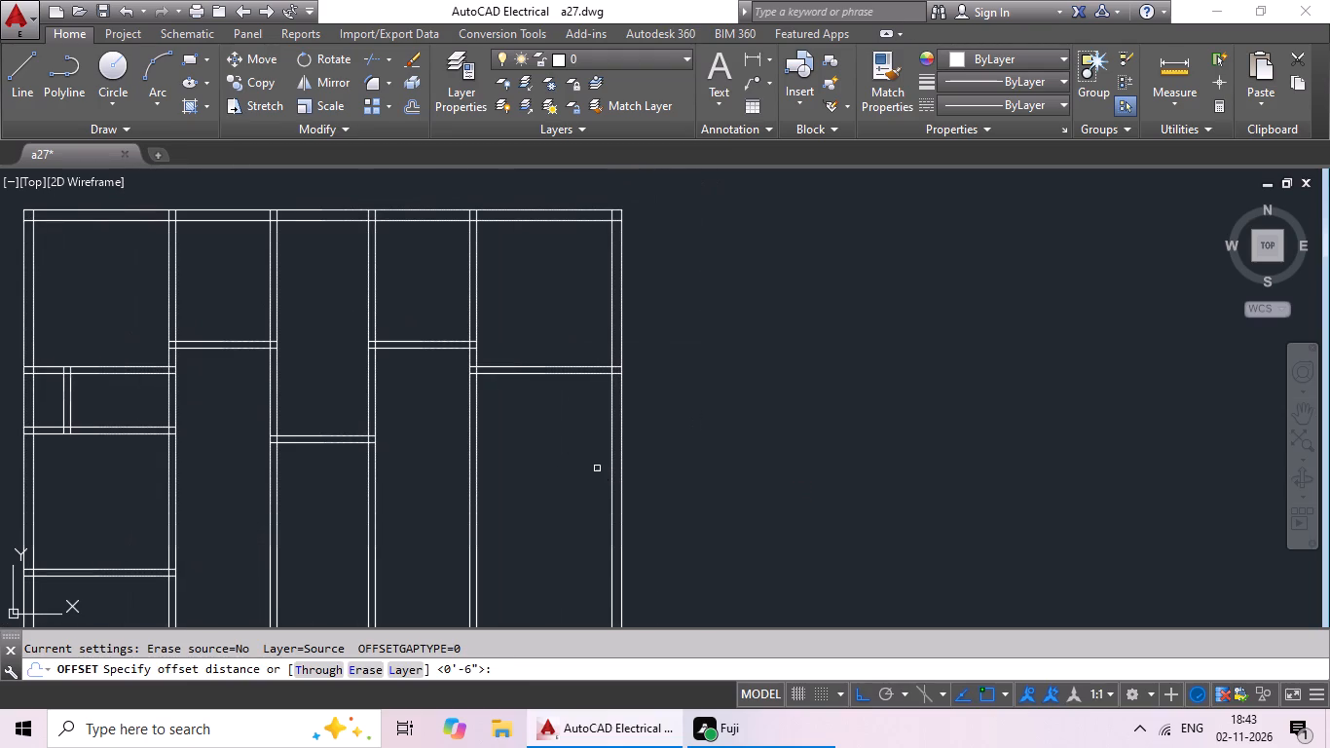
{"action": "left_click_drag", "start_coordinate": [472, 505], "coordinate": [498, 509]}
{"action": "left_click", "coordinate": [547, 506]}
{"action": "key", "text": "Escape"}
{"action": "key", "text": "Escape"}
Offset the new vertical line in the rightmost bay 6" to the right to form a vertical partition.
{"action": "key", "text": "o"}
{"action": "key", "text": "Return"}
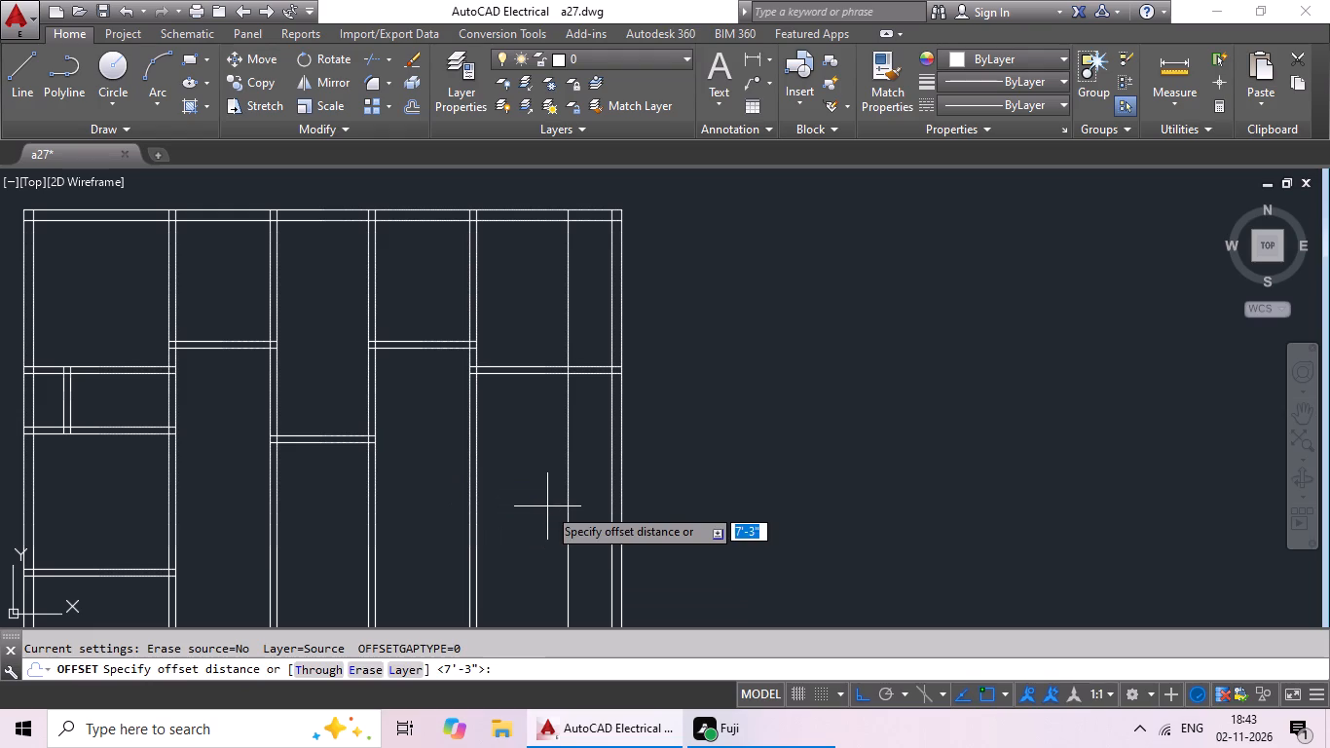
{"action": "key", "text": "6"}
{"action": "key", "text": "shift+quotedbl"}
{"action": "key", "text": "Return"}
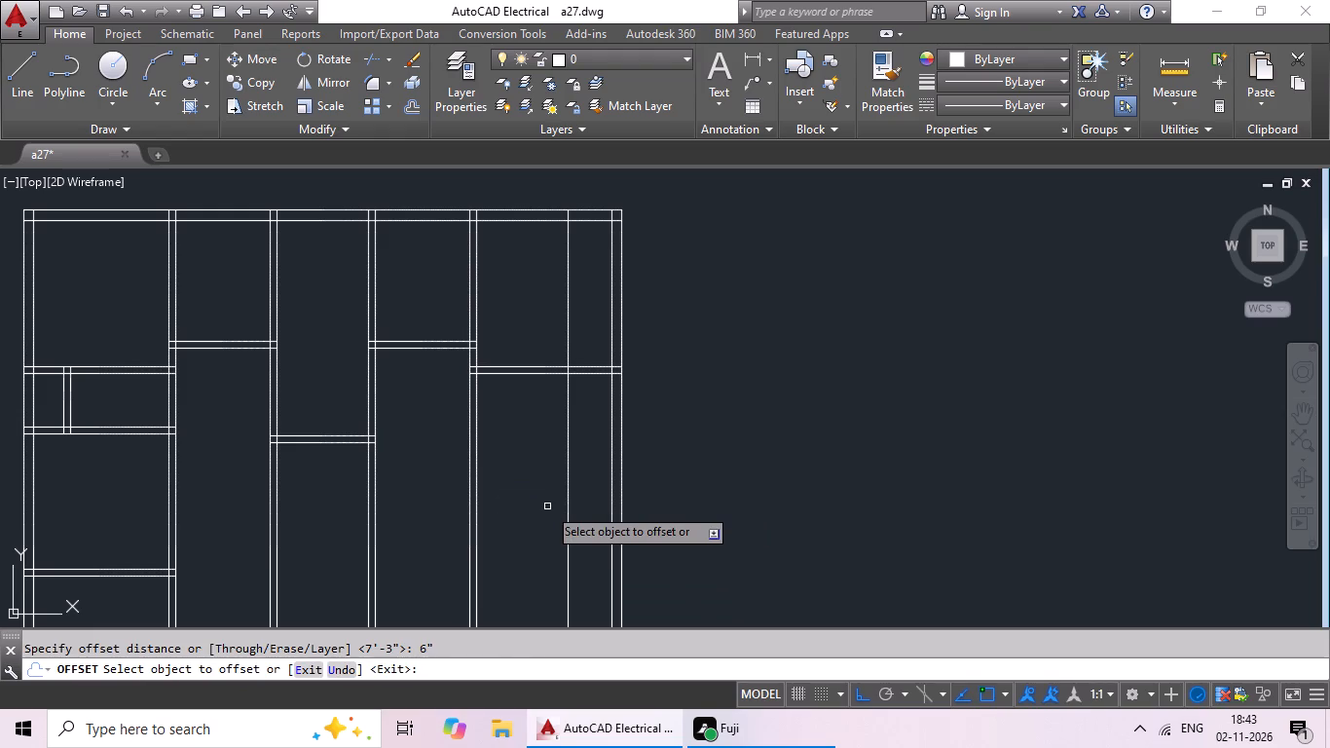
{"action": "scroll", "coordinate": [574, 418], "scroll_direction": "up", "scroll_amount": 3}
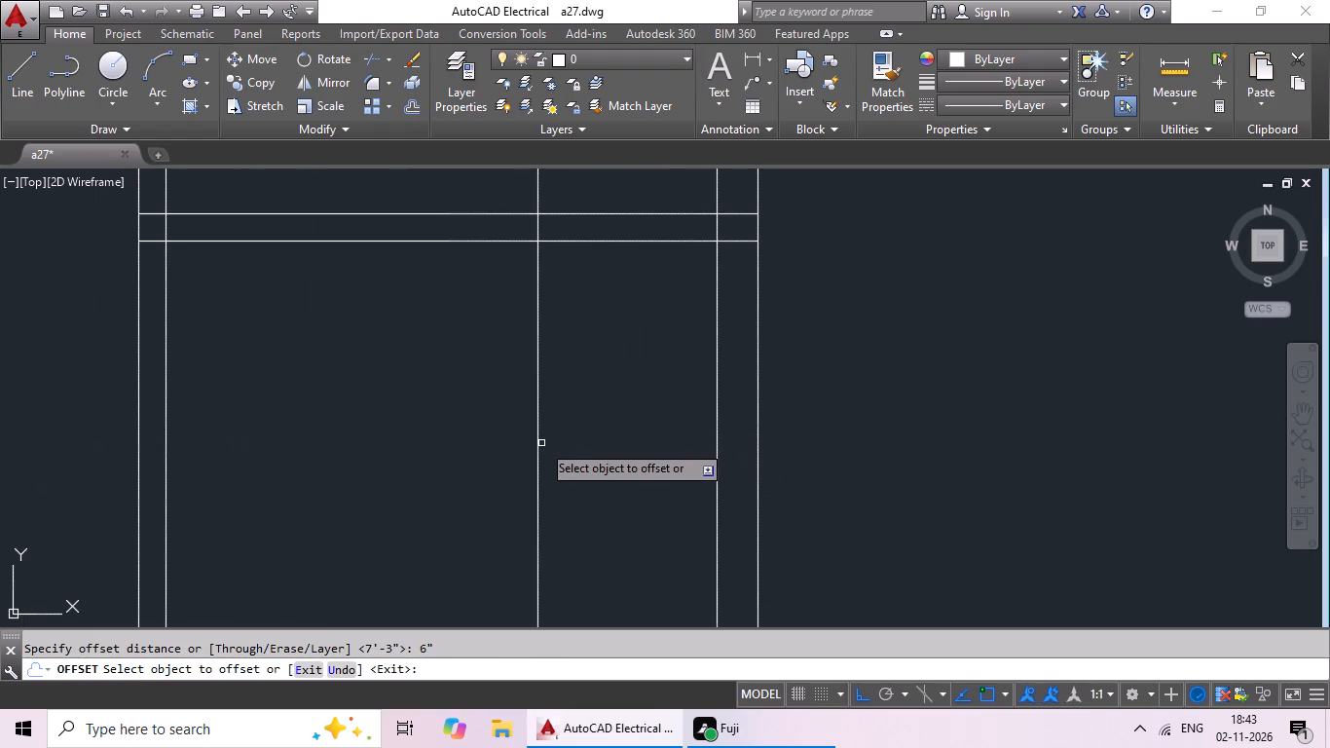
{"action": "left_click", "coordinate": [537, 450]}
{"action": "scroll", "coordinate": [618, 417], "scroll_direction": "down", "scroll_amount": 2}
{"action": "middle_click_drag", "start_coordinate": [619, 413], "coordinate": [594, 428]}
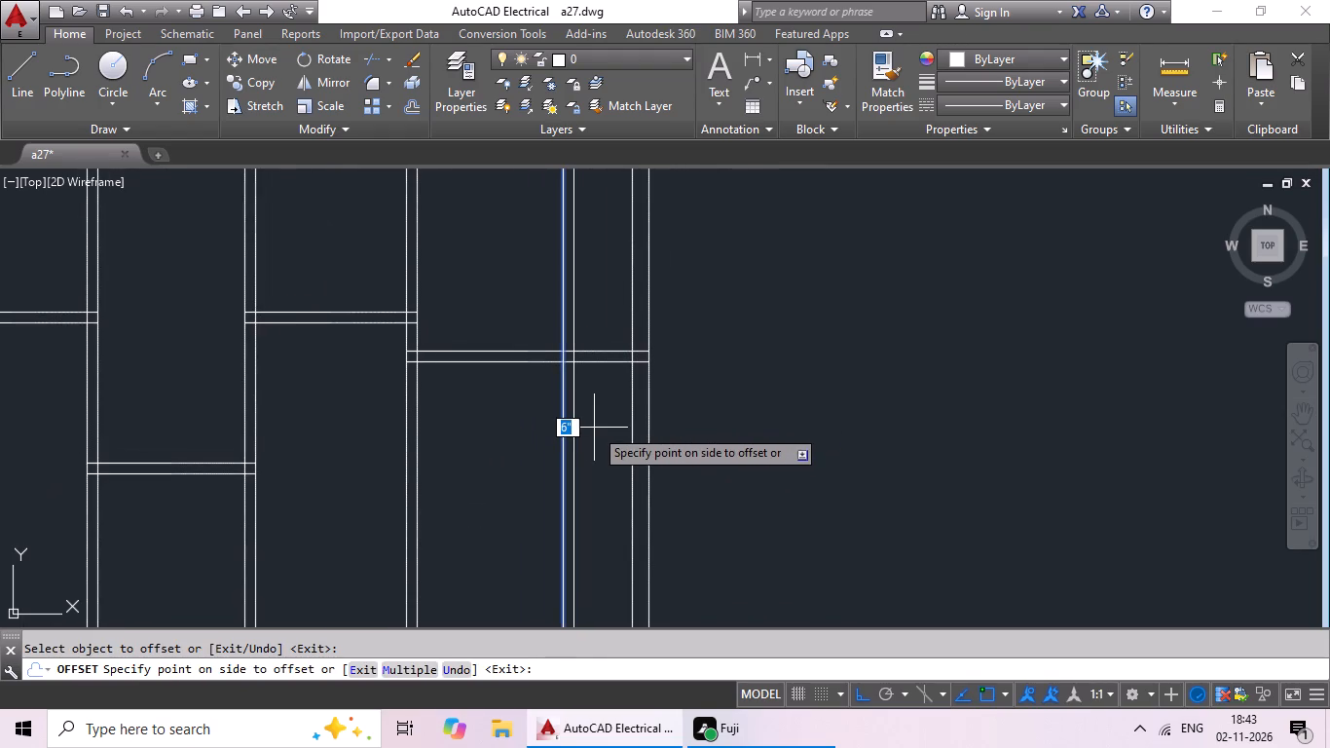
{"action": "left_click", "coordinate": [608, 423]}
{"action": "middle_click_drag", "start_coordinate": [591, 397], "coordinate": [496, 456]}
{"action": "key", "text": "Escape"}
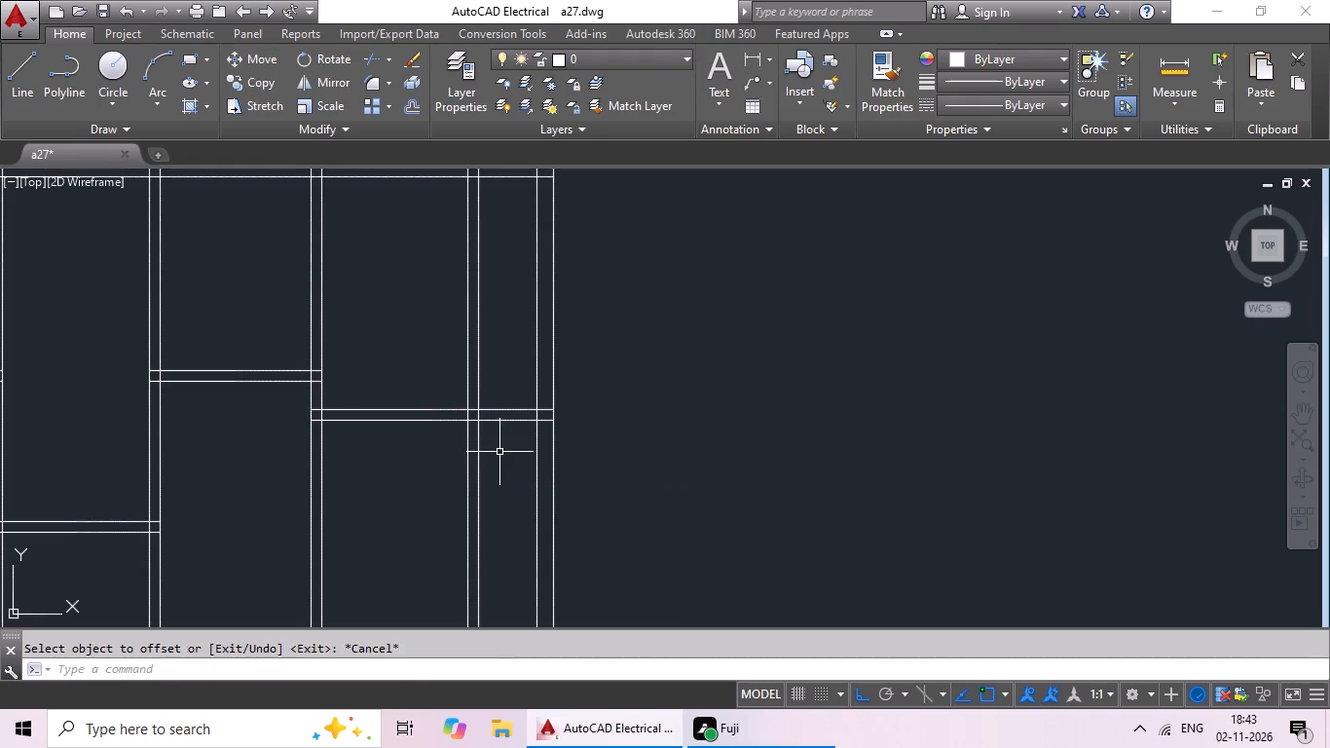
{"action": "key", "text": "Escape"}
Trim both new vertical partition lines above the rightmost bay's horizontal partition.
{"action": "key", "text": "t"}
{"action": "key", "text": "r"}
{"action": "key", "text": "space"}
{"action": "key", "text": "space"}
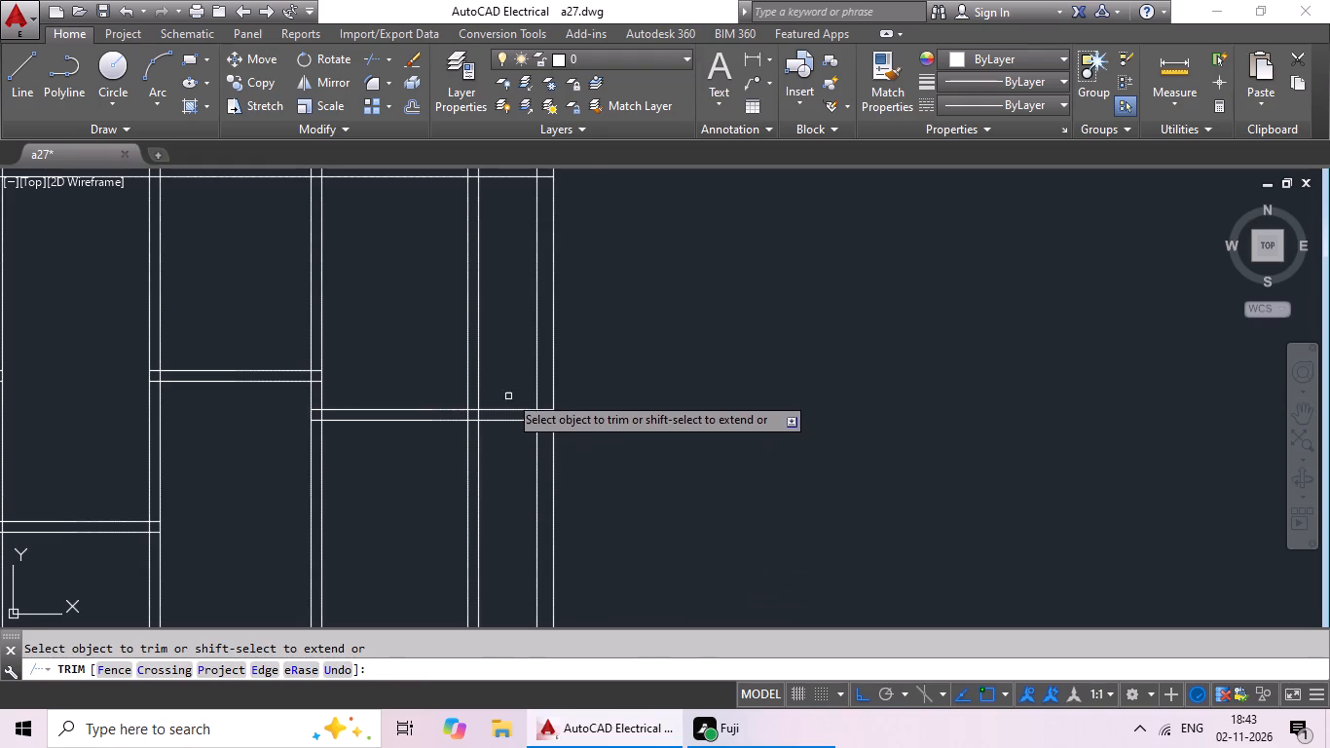
{"action": "scroll", "coordinate": [507, 388], "scroll_direction": "up", "scroll_amount": 2}
{"action": "left_click_drag", "start_coordinate": [516, 331], "coordinate": [289, 397]}
{"action": "left_click_drag", "start_coordinate": [289, 398], "coordinate": [299, 397]}
{"action": "scroll", "coordinate": [389, 373], "scroll_direction": "down", "scroll_amount": 4}
{"action": "middle_click_drag", "start_coordinate": [427, 394], "coordinate": [436, 388]}
{"action": "middle_click_drag", "start_coordinate": [388, 417], "coordinate": [434, 340]}
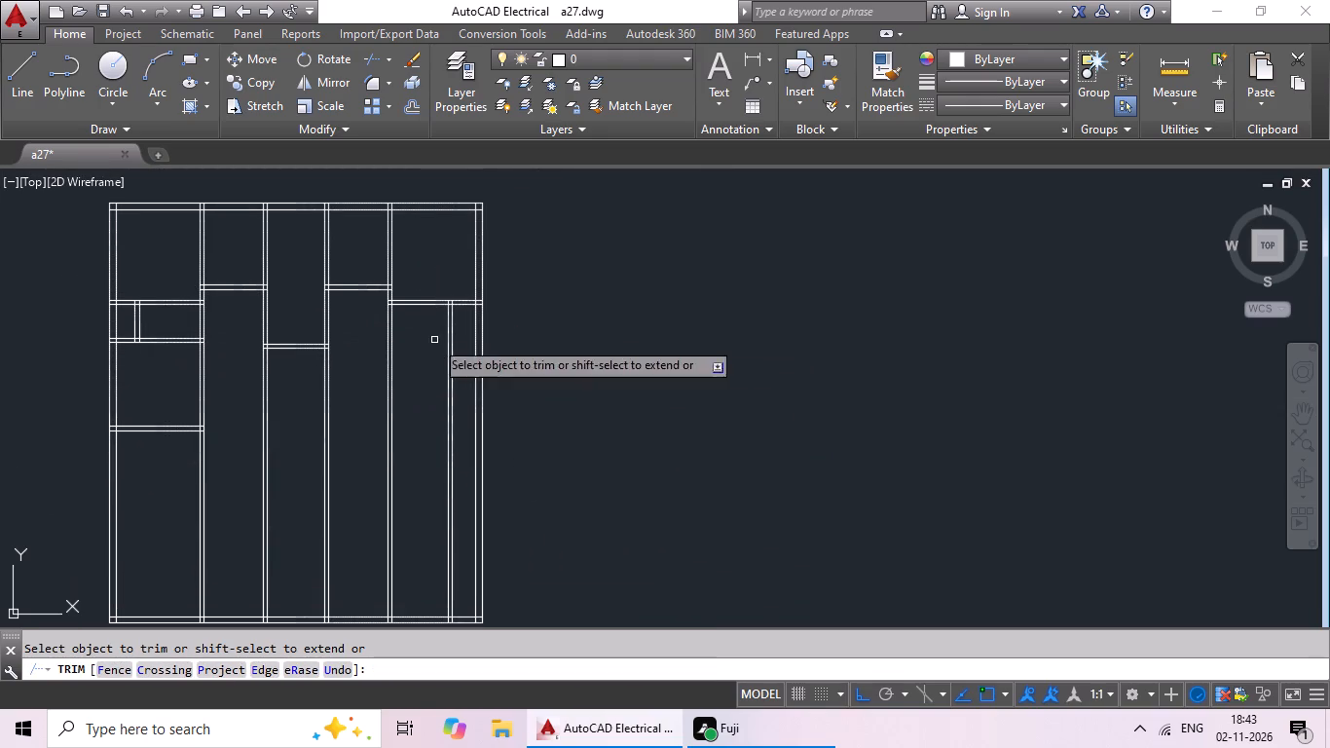
{"action": "key", "text": "Escape"}
{"action": "key", "text": "Escape"}
{"action": "key", "text": "Escape"}
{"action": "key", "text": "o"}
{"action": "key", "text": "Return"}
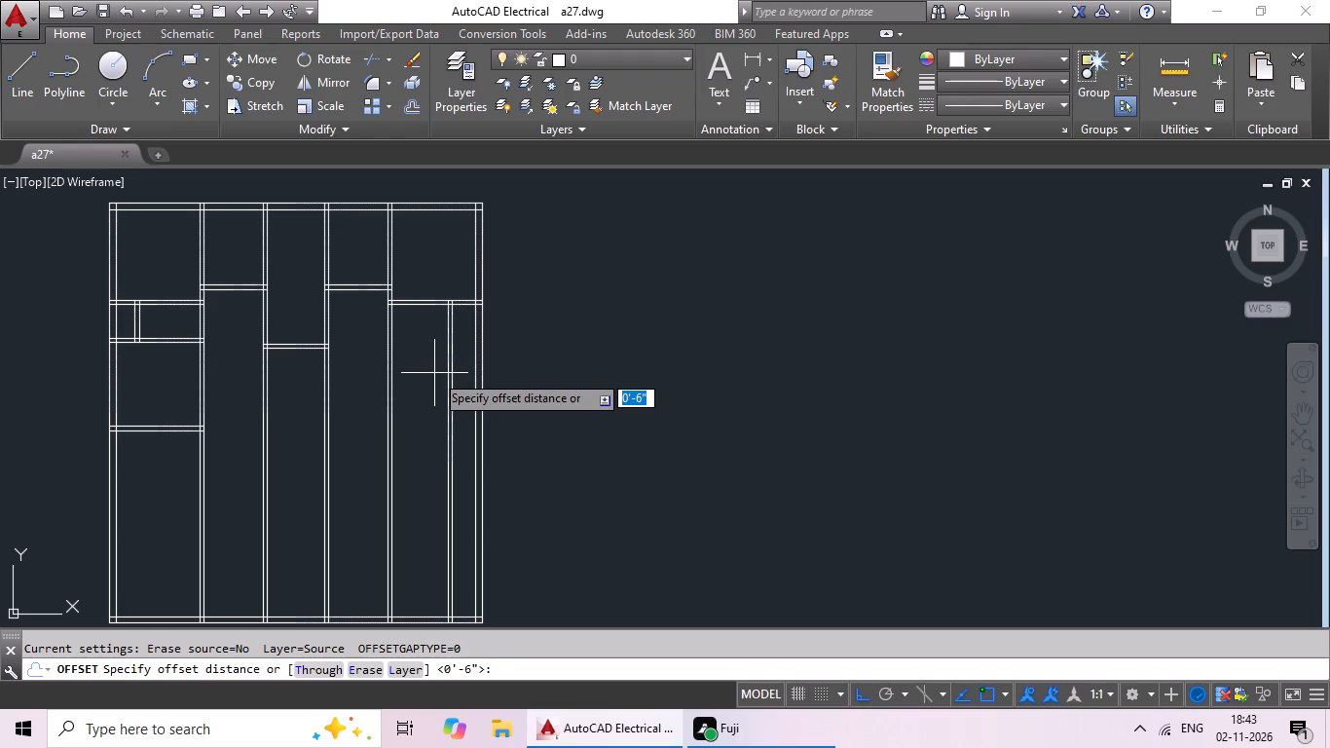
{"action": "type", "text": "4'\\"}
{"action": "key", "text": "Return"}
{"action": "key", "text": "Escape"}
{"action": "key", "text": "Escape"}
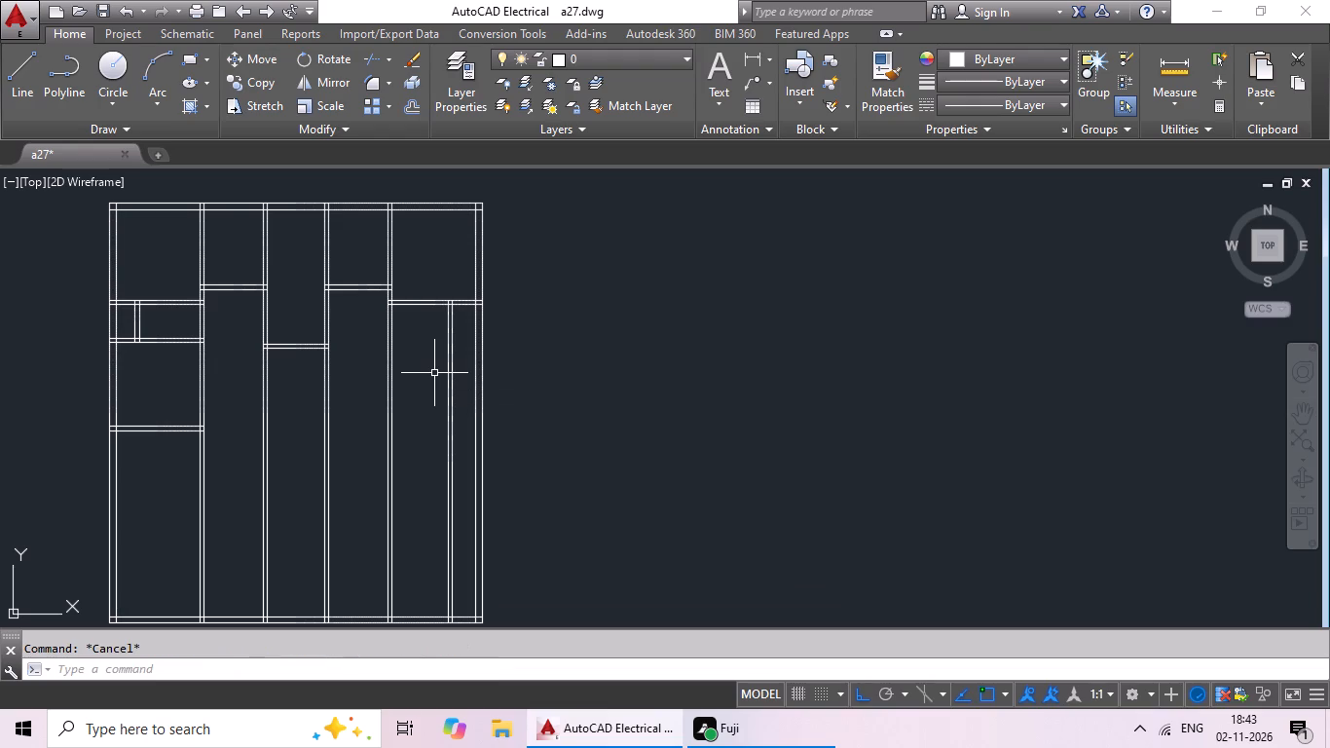
Offset the lower line of the rightmost bay's horizontal partition 4' downward.
{"action": "key", "text": "o"}
{"action": "key", "text": "Return"}
{"action": "type", "text": "4'"}
{"action": "key", "text": "Return"}
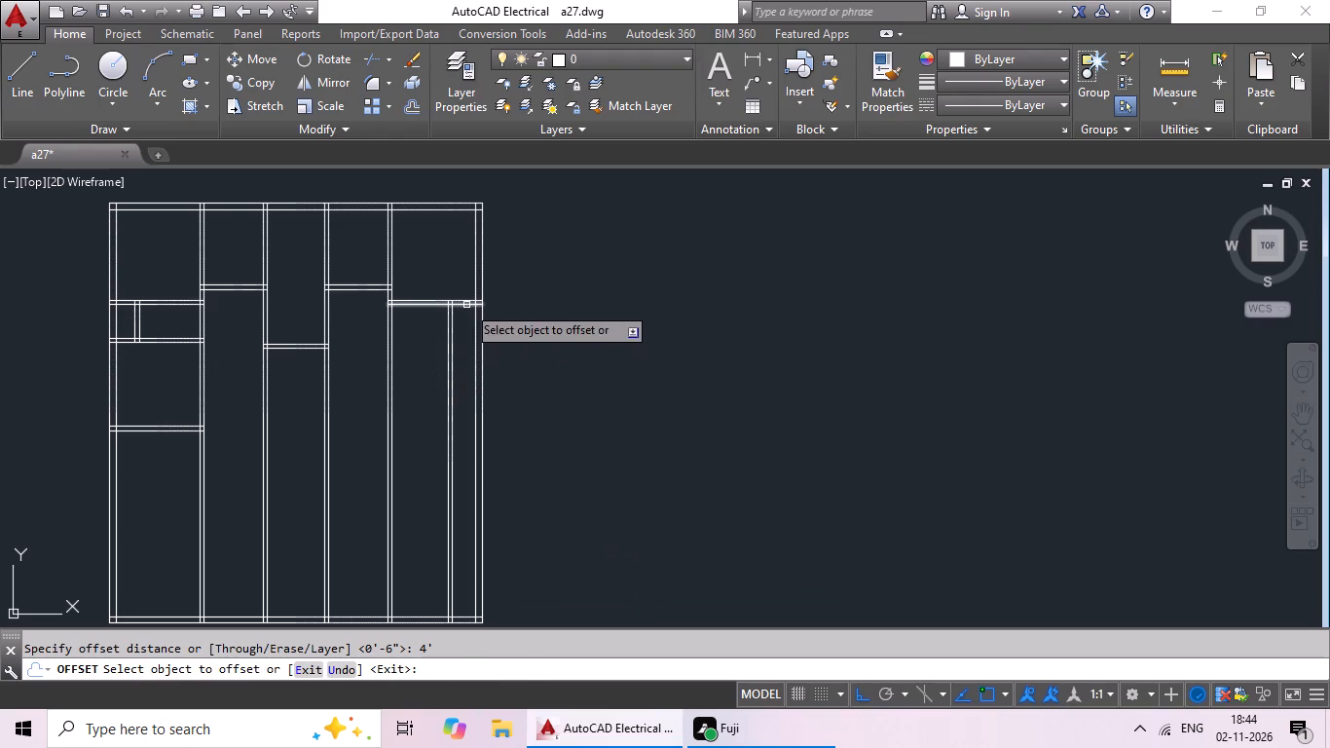
{"action": "left_click", "coordinate": [466, 304]}
{"action": "left_click", "coordinate": [444, 391]}
{"action": "left_click", "coordinate": [425, 404]}
{"action": "key", "text": "Escape"}
{"action": "key", "text": "Escape"}
{"action": "key", "text": "Escape"}
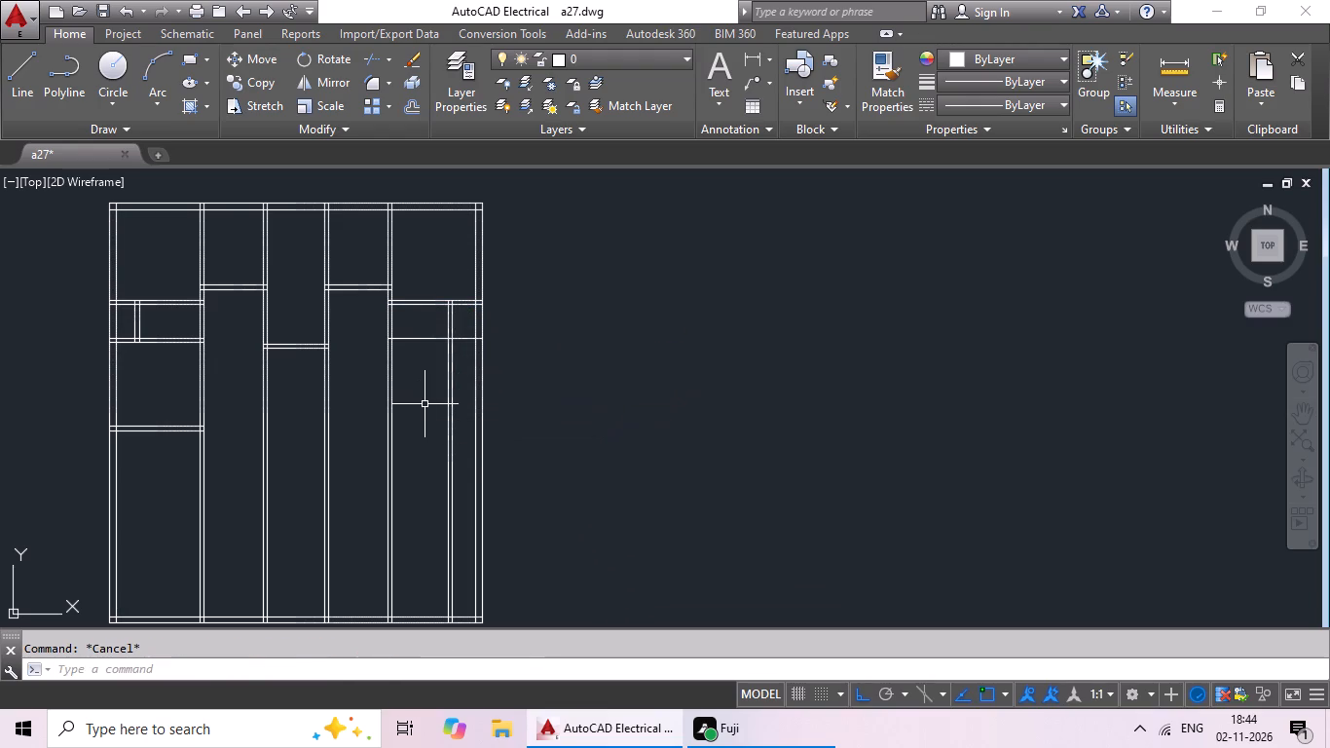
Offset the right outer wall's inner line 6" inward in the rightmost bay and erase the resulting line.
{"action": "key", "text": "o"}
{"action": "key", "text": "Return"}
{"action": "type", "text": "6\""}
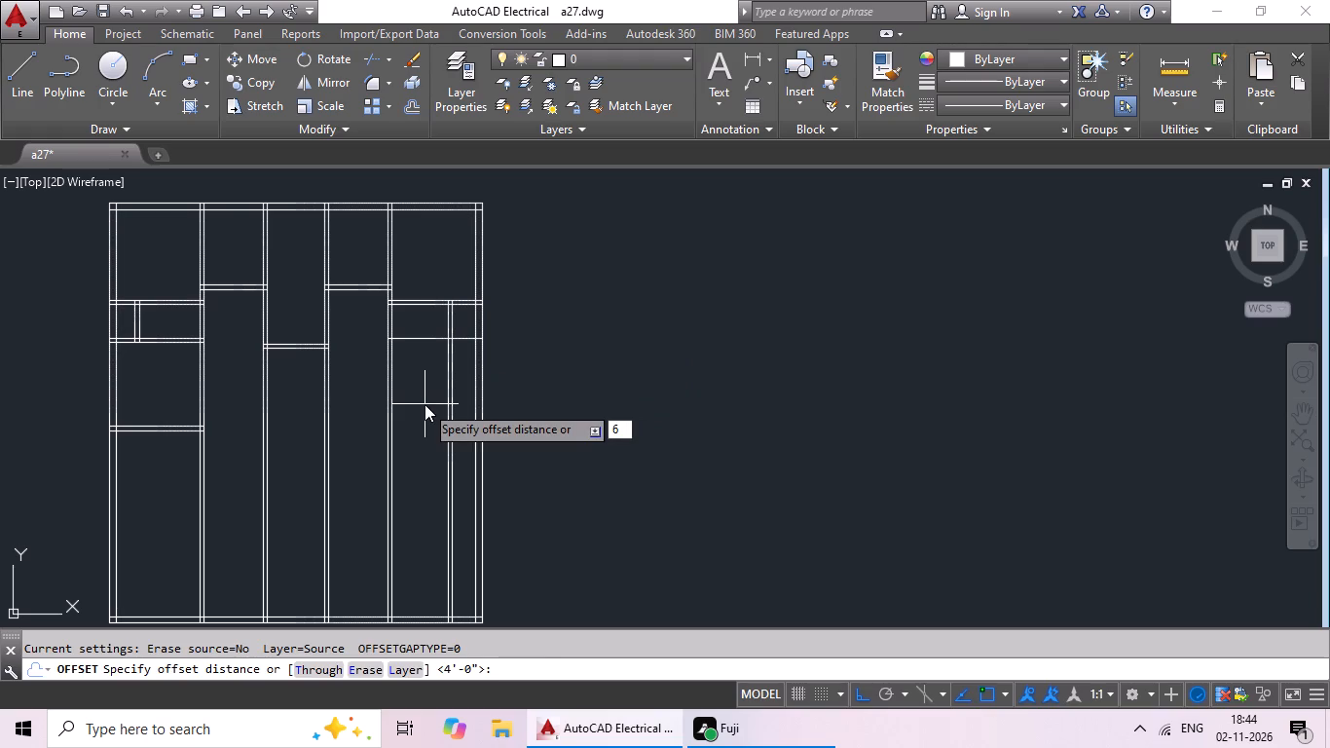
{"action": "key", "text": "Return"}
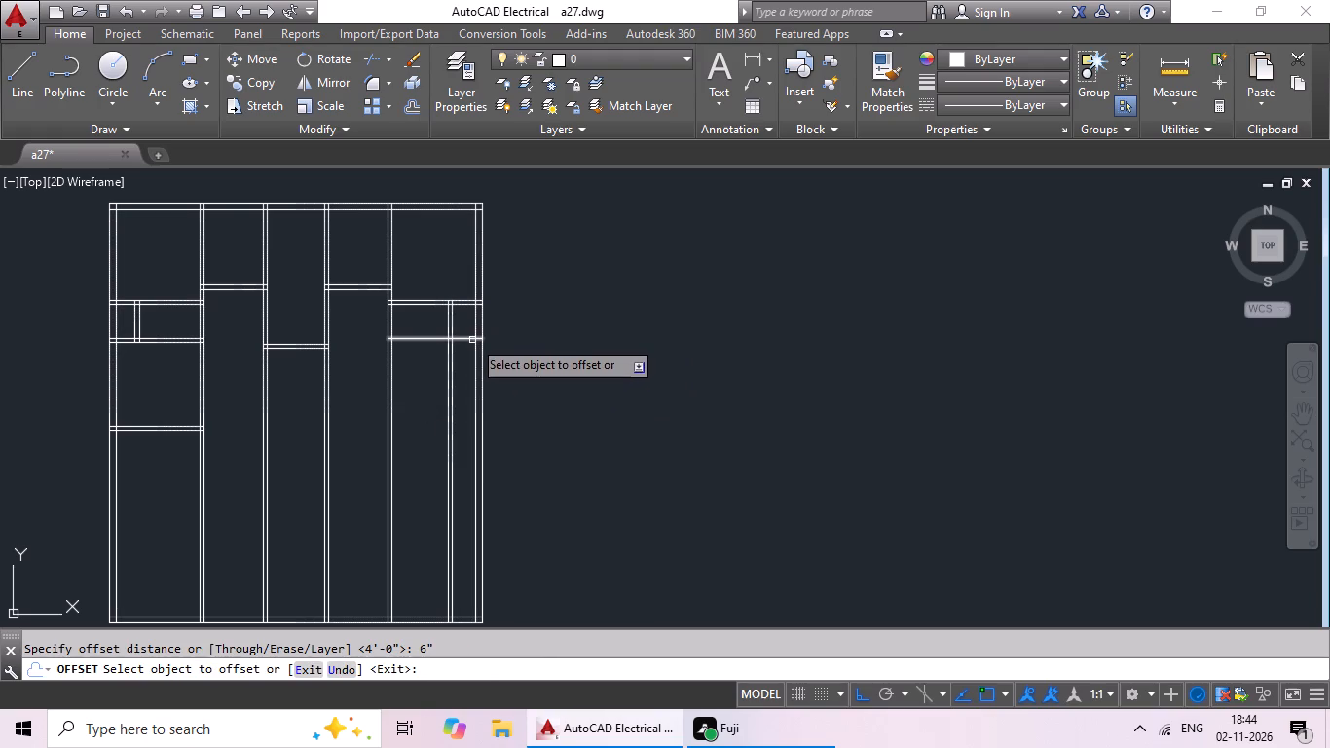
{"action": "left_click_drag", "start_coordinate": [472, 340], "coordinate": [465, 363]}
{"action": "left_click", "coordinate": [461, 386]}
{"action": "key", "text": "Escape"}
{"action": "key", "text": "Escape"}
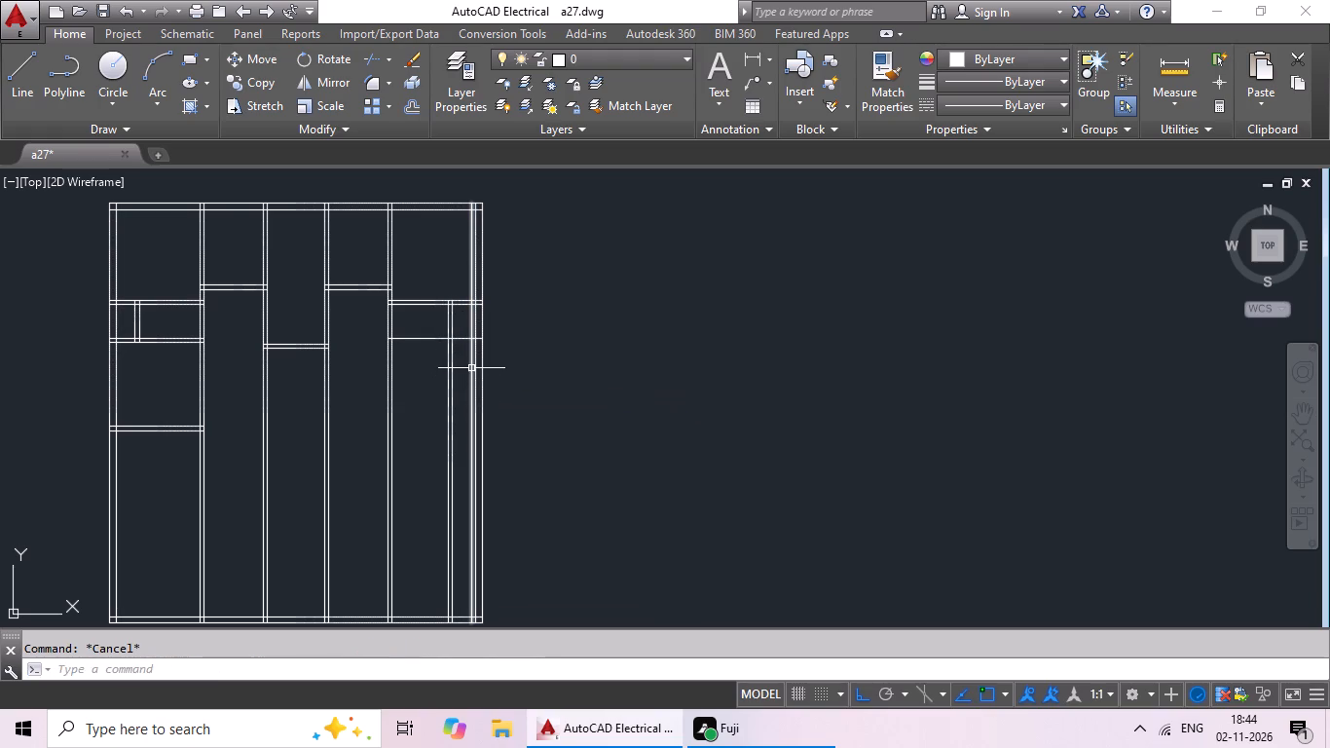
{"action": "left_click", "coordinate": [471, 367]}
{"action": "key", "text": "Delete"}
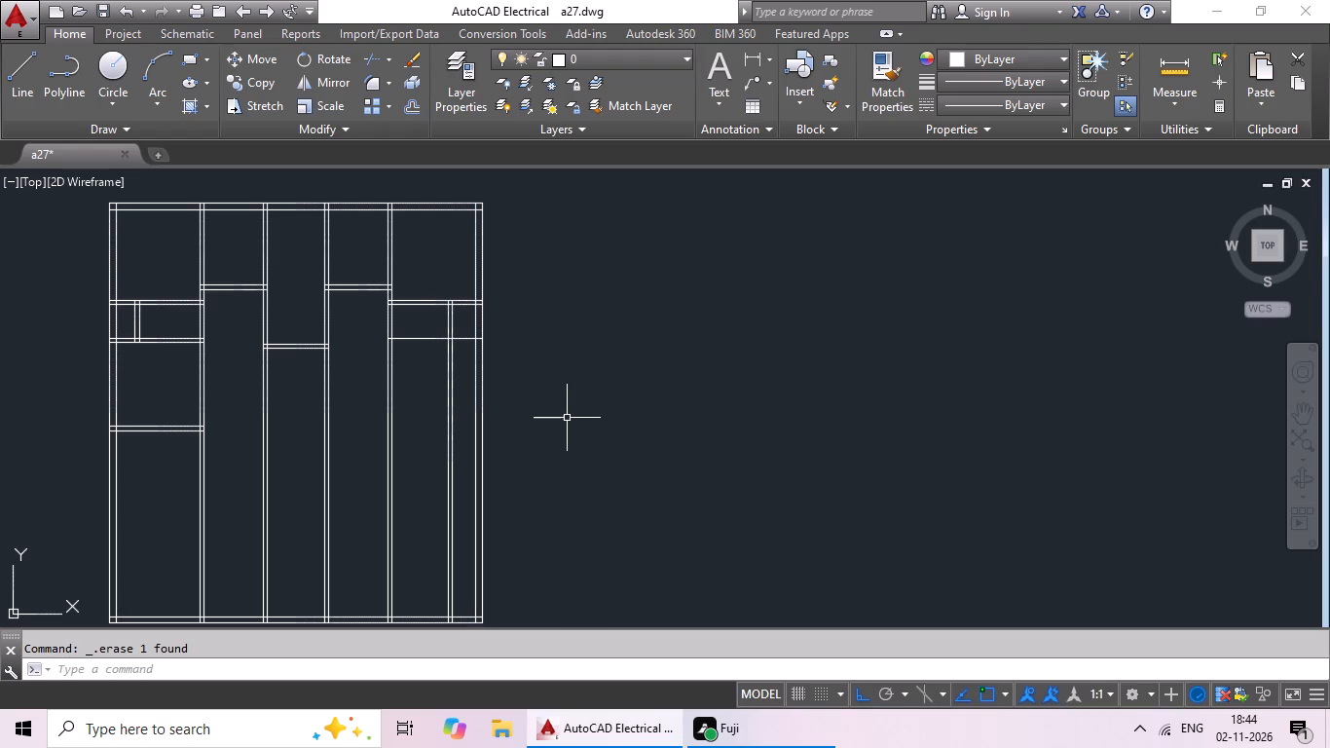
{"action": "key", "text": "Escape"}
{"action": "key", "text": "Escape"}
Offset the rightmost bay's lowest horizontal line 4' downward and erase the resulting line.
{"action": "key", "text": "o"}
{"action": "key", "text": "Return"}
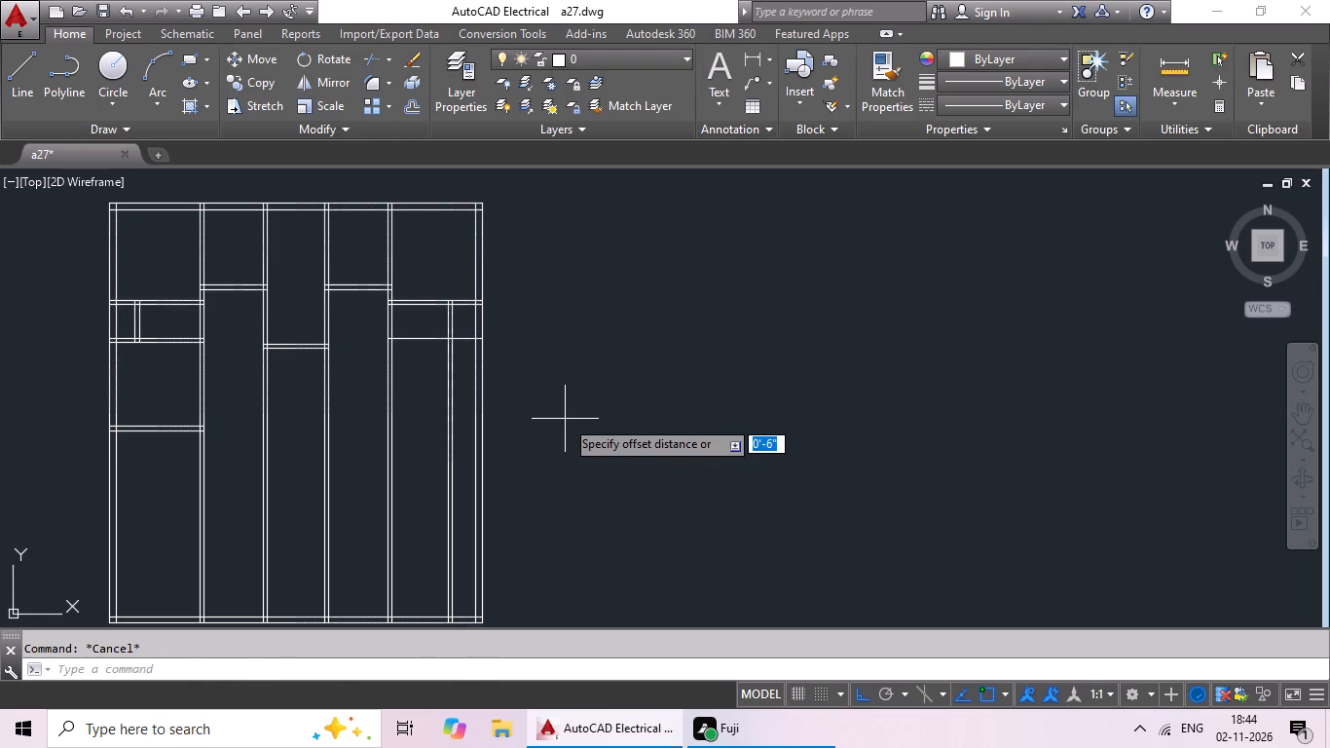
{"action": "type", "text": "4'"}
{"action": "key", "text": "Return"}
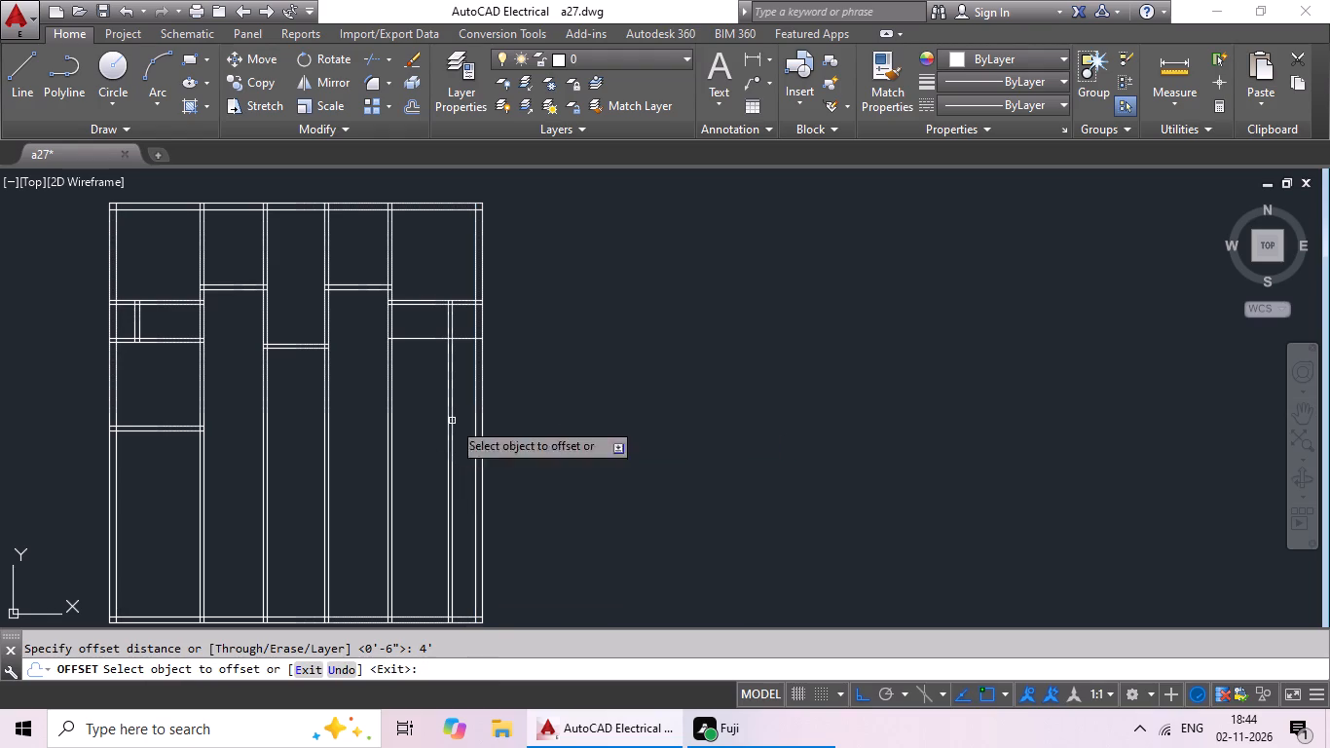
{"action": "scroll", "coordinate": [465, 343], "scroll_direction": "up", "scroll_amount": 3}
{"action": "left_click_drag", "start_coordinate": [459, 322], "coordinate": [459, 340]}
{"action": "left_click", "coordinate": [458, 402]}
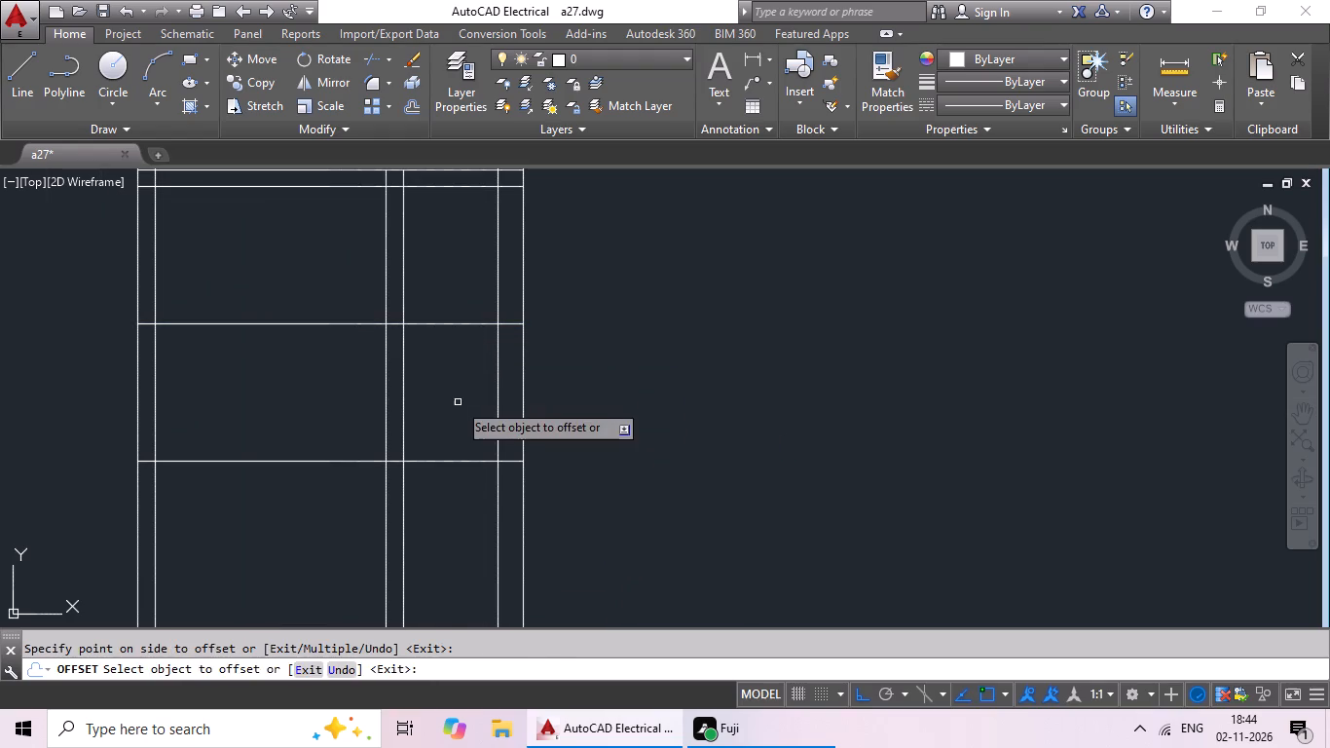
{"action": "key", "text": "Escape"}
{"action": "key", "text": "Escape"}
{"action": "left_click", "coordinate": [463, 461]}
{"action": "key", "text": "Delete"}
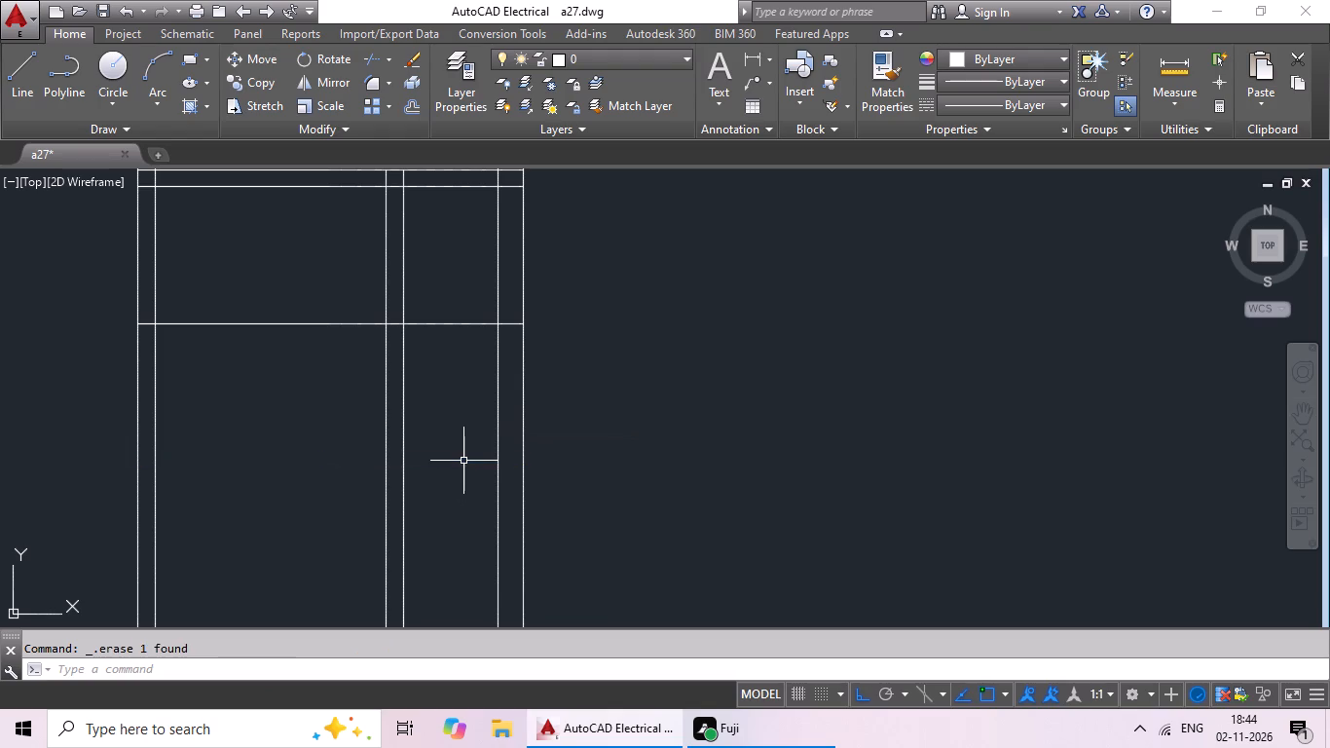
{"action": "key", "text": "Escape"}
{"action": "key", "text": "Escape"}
Offset the rightmost bay's lowest horizontal line 4" downward to form a second horizontal partition.
{"action": "key", "text": "o"}
{"action": "key", "text": "Return"}
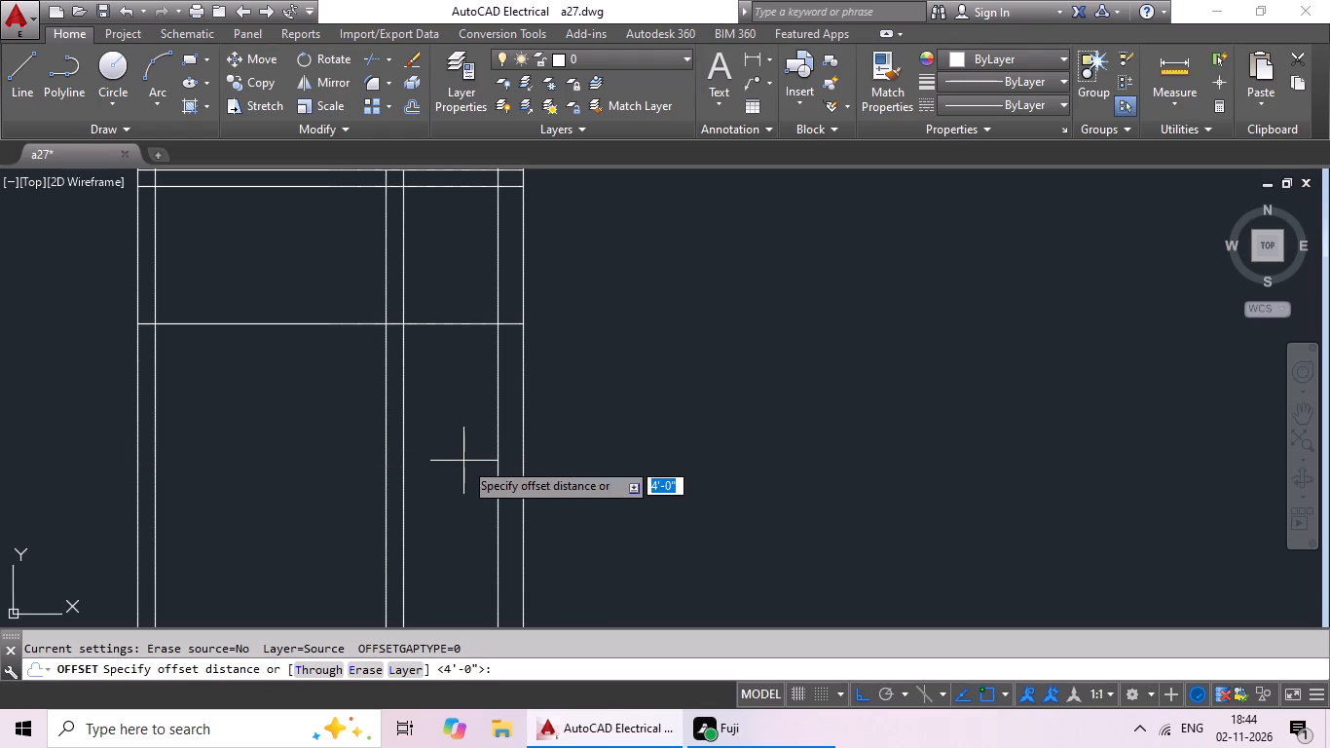
{"action": "type", "text": "4\""}
{"action": "key", "text": "Return"}
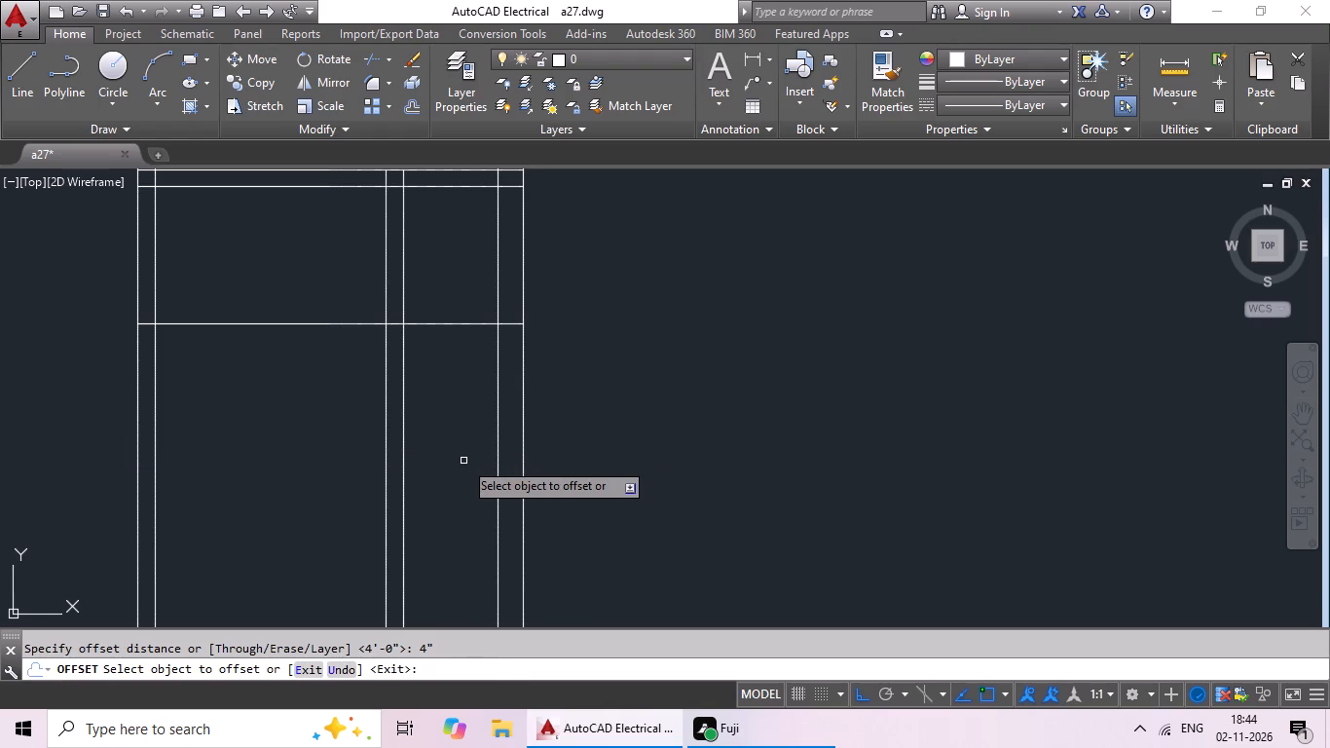
{"action": "left_click_drag", "start_coordinate": [450, 324], "coordinate": [448, 336]}
{"action": "left_click", "coordinate": [445, 365]}
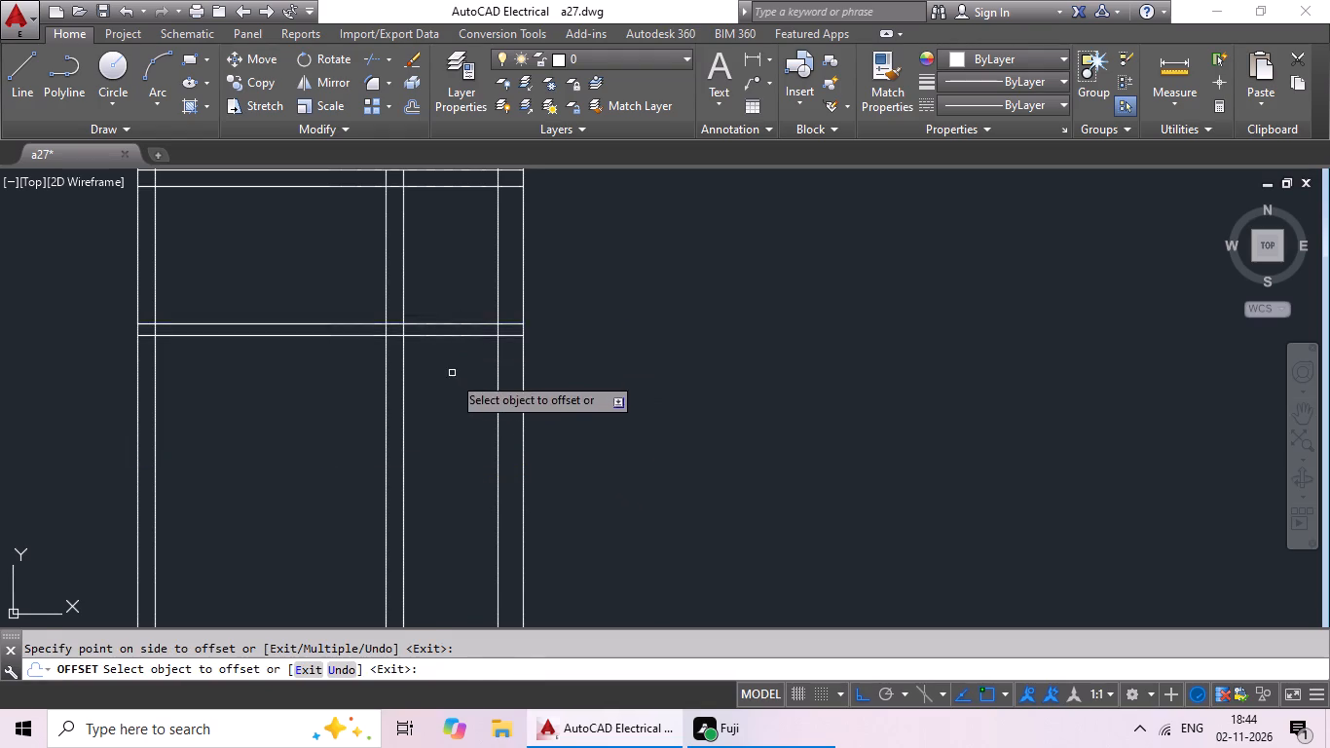
{"action": "scroll", "coordinate": [465, 379], "scroll_direction": "down", "scroll_amount": 2}
{"action": "middle_click_drag", "start_coordinate": [233, 360], "coordinate": [356, 347]}
{"action": "middle_click_drag", "start_coordinate": [392, 359], "coordinate": [550, 355]}
{"action": "middle_click", "coordinate": [551, 364]}
{"action": "middle_click", "coordinate": [570, 353]}
{"action": "middle_click_drag", "start_coordinate": [577, 348], "coordinate": [559, 379]}
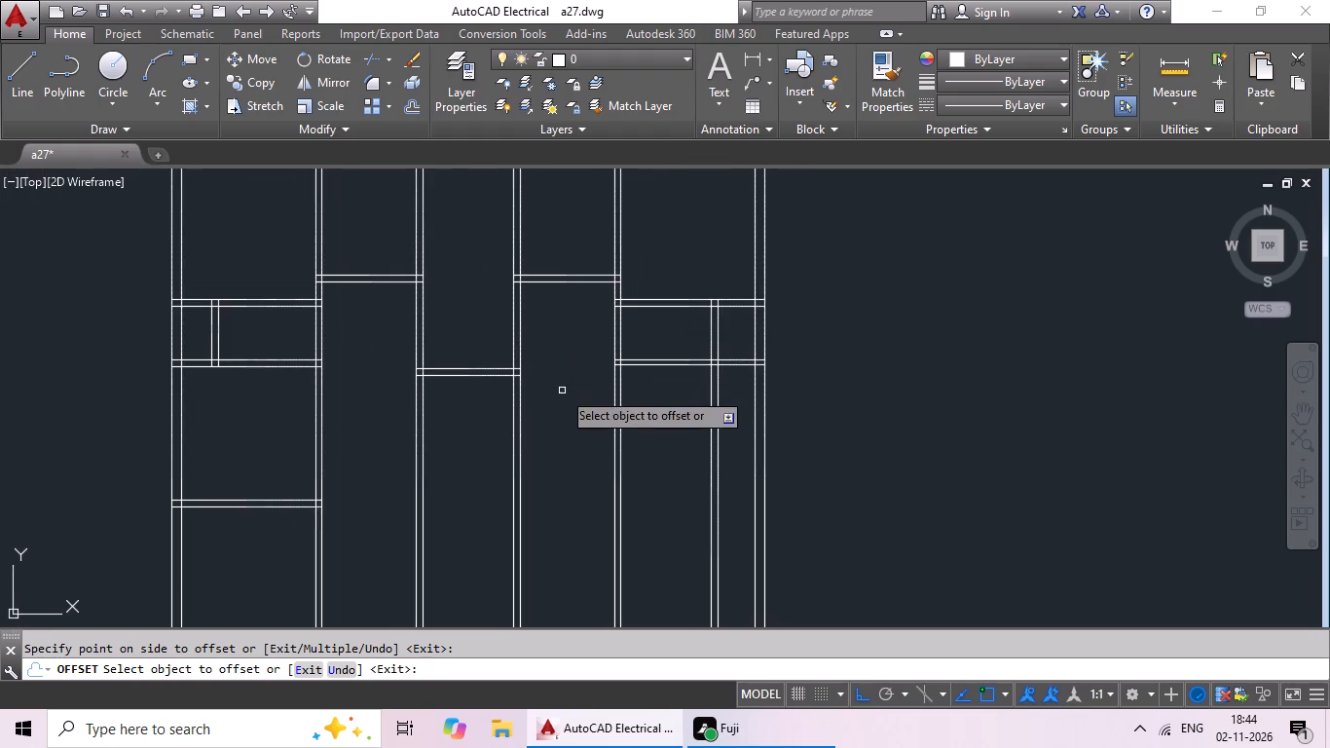
{"action": "middle_click_drag", "start_coordinate": [562, 391], "coordinate": [565, 361]}
{"action": "key", "text": "Escape"}
{"action": "key", "text": "Escape"}
Offset the lower line of the rightmost bay's second horizontal partition 10' downward.
{"action": "key", "text": "o"}
{"action": "key", "text": "Return"}
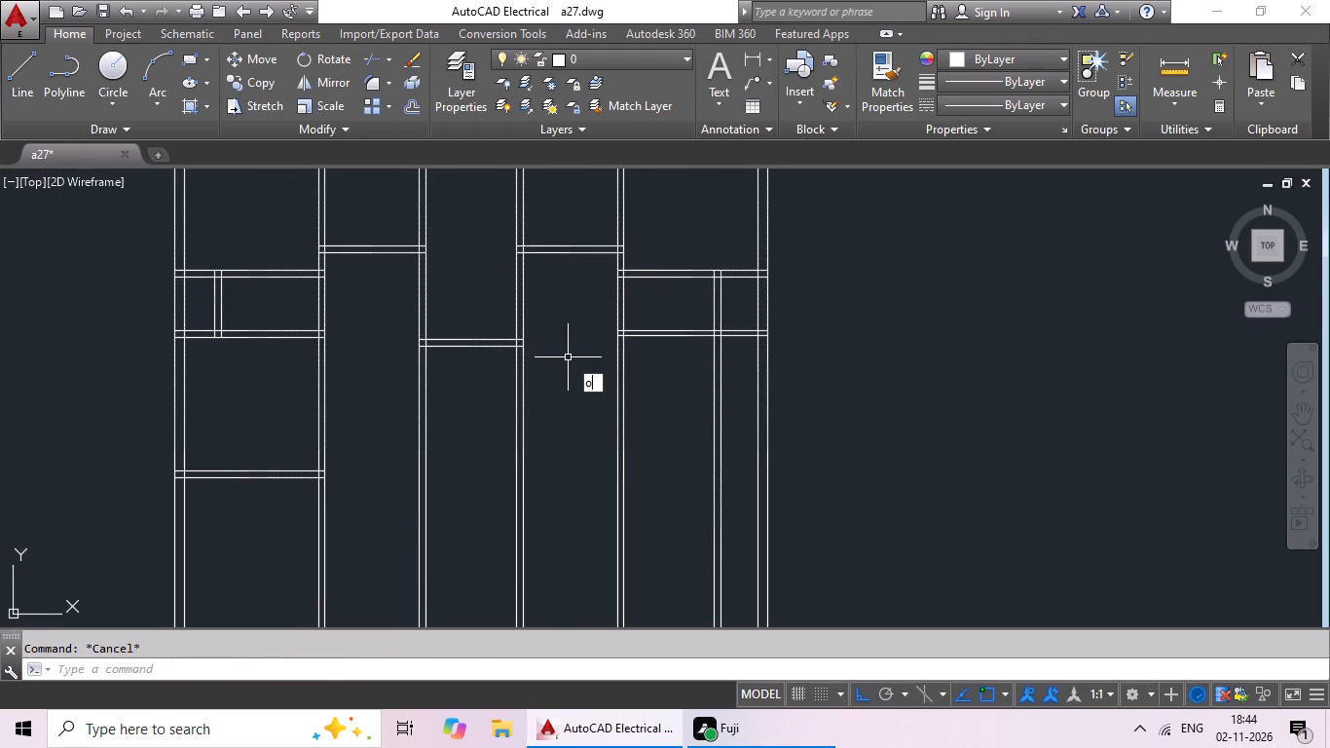
{"action": "type", "text": "10'"}
{"action": "key", "text": "Return"}
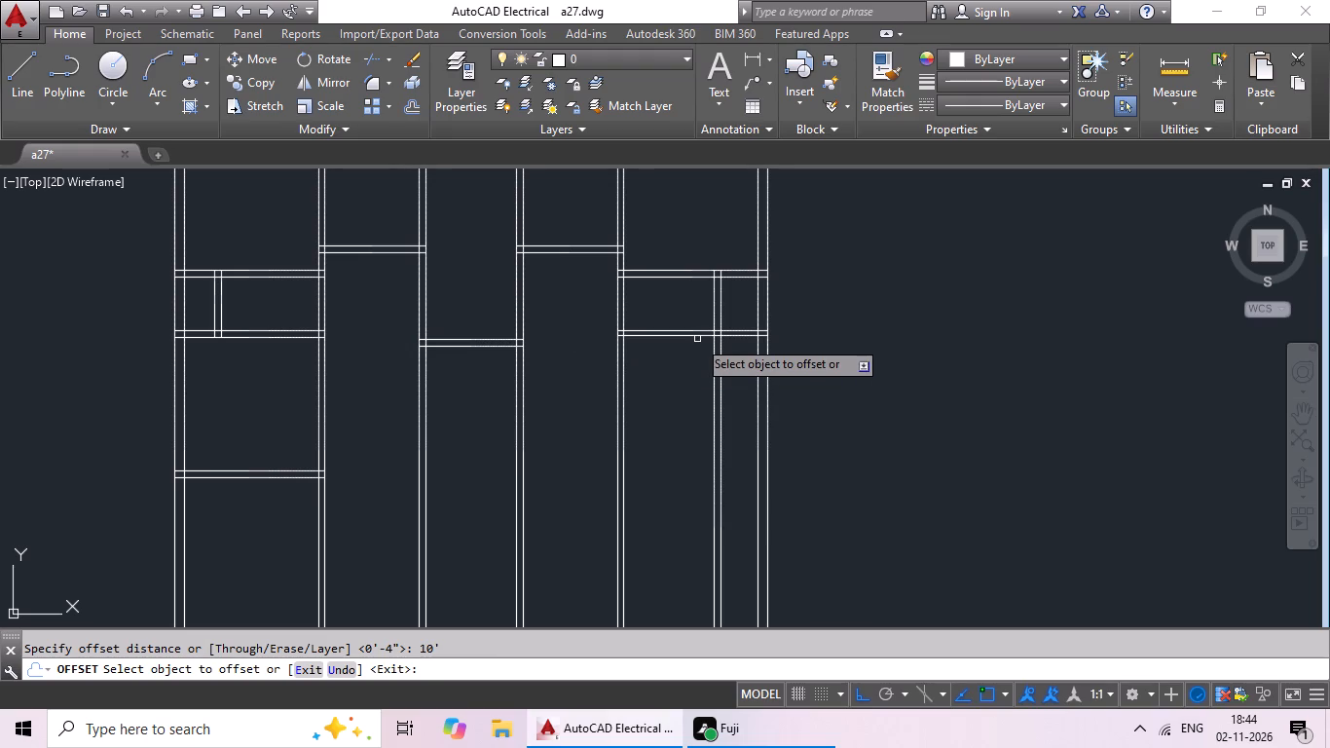
{"action": "left_click_drag", "start_coordinate": [697, 336], "coordinate": [691, 360]}
{"action": "left_click", "coordinate": [691, 369]}
{"action": "key", "text": "Escape"}
{"action": "key", "text": "Escape"}
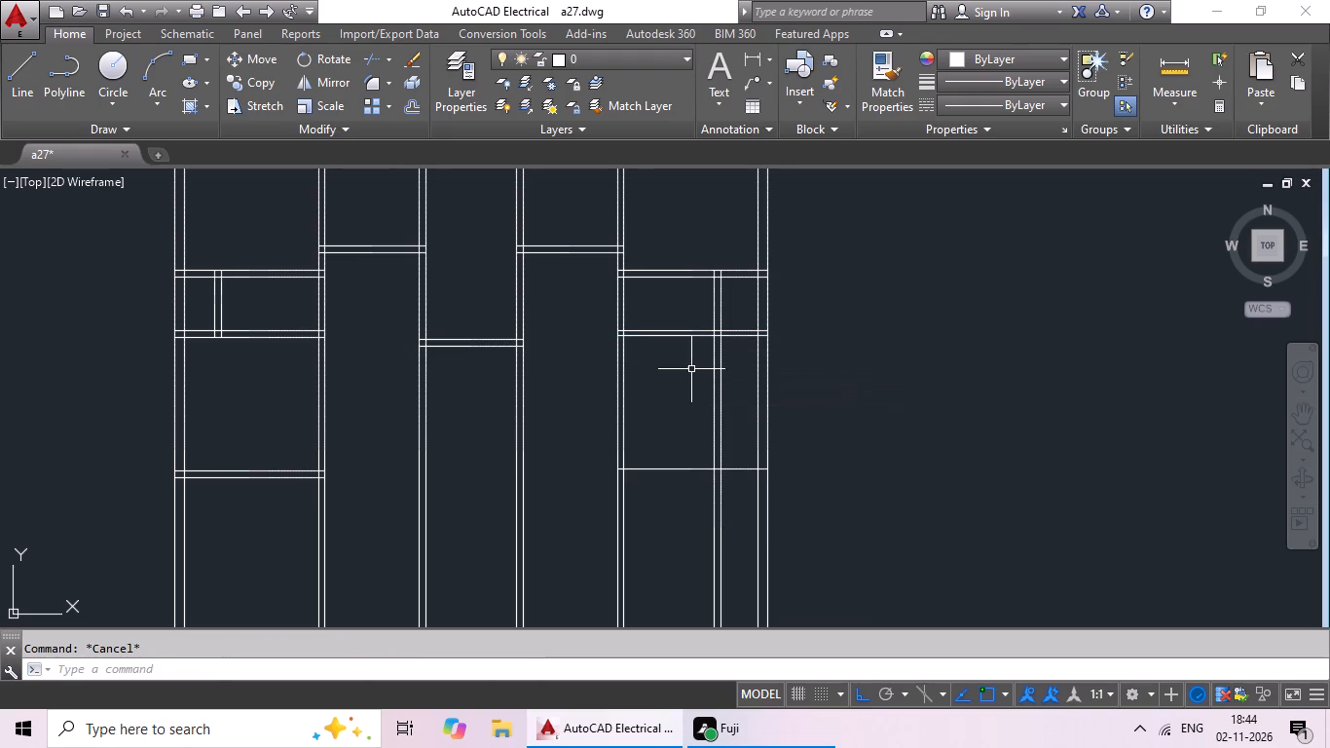
Offset the new lowest horizontal line in the rightmost bay 6" downward to form a third partition.
{"action": "key", "text": "o"}
{"action": "key", "text": "Return"}
{"action": "key", "text": "6"}
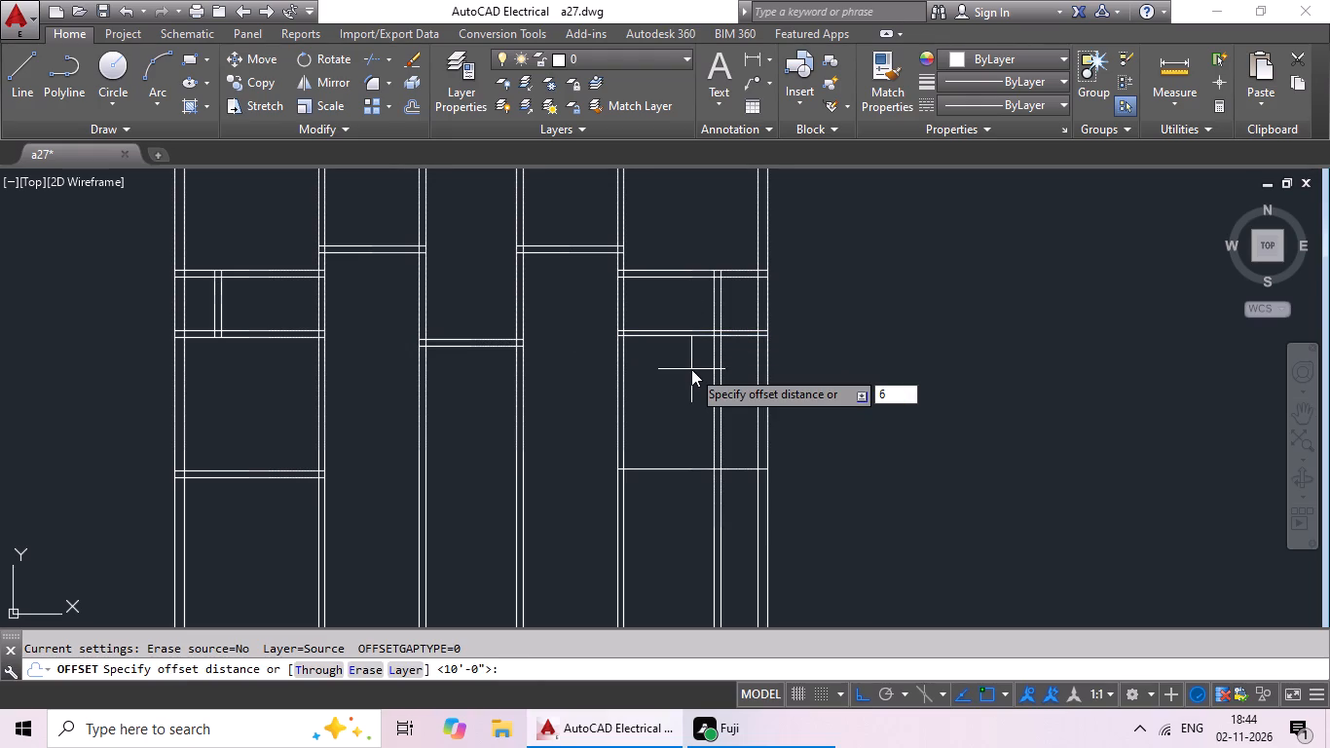
{"action": "key", "text": "shift+quotedbl"}
{"action": "key", "text": "Return"}
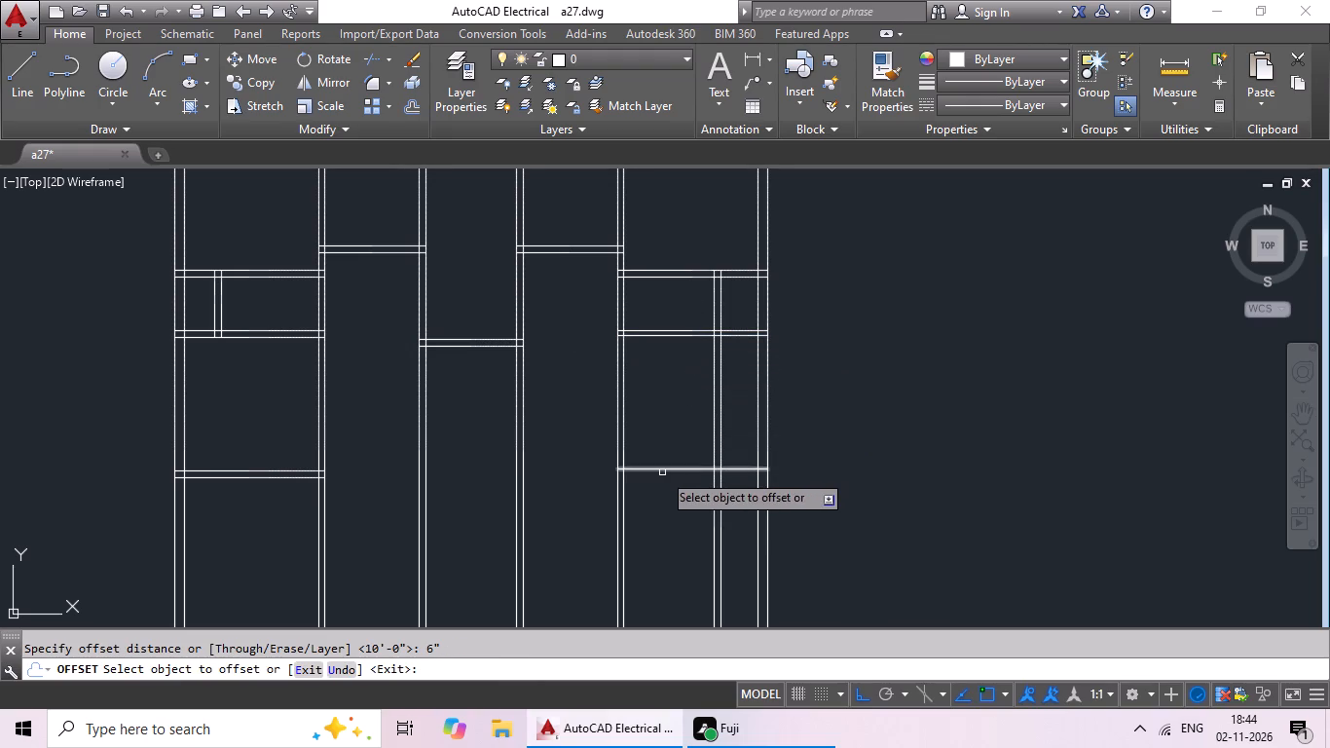
{"action": "left_click_drag", "start_coordinate": [663, 468], "coordinate": [655, 538]}
{"action": "left_click", "coordinate": [658, 536]}
{"action": "key", "text": "Escape"}
{"action": "key", "text": "Escape"}
{"action": "key", "text": "Escape"}
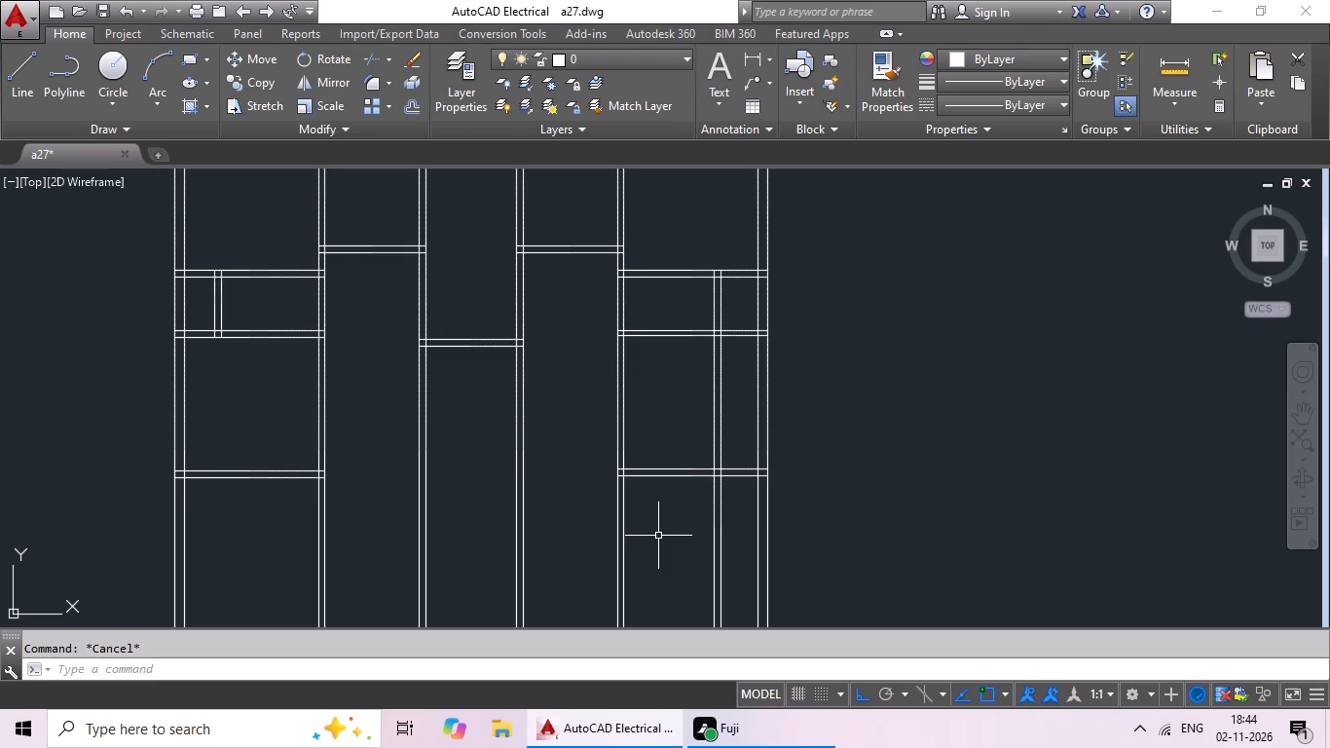
{"action": "key", "text": "Escape"}
{"action": "key", "text": "Escape"}
Trim both vertical partition lines below the rightmost bay's second horizontal partition.
{"action": "type", "text": "tr"}
{"action": "key", "text": "space"}
{"action": "key", "text": "space"}
{"action": "scroll", "coordinate": [728, 342], "scroll_direction": "up", "scroll_amount": 4}
{"action": "left_click_drag", "start_coordinate": [728, 341], "coordinate": [707, 351]}
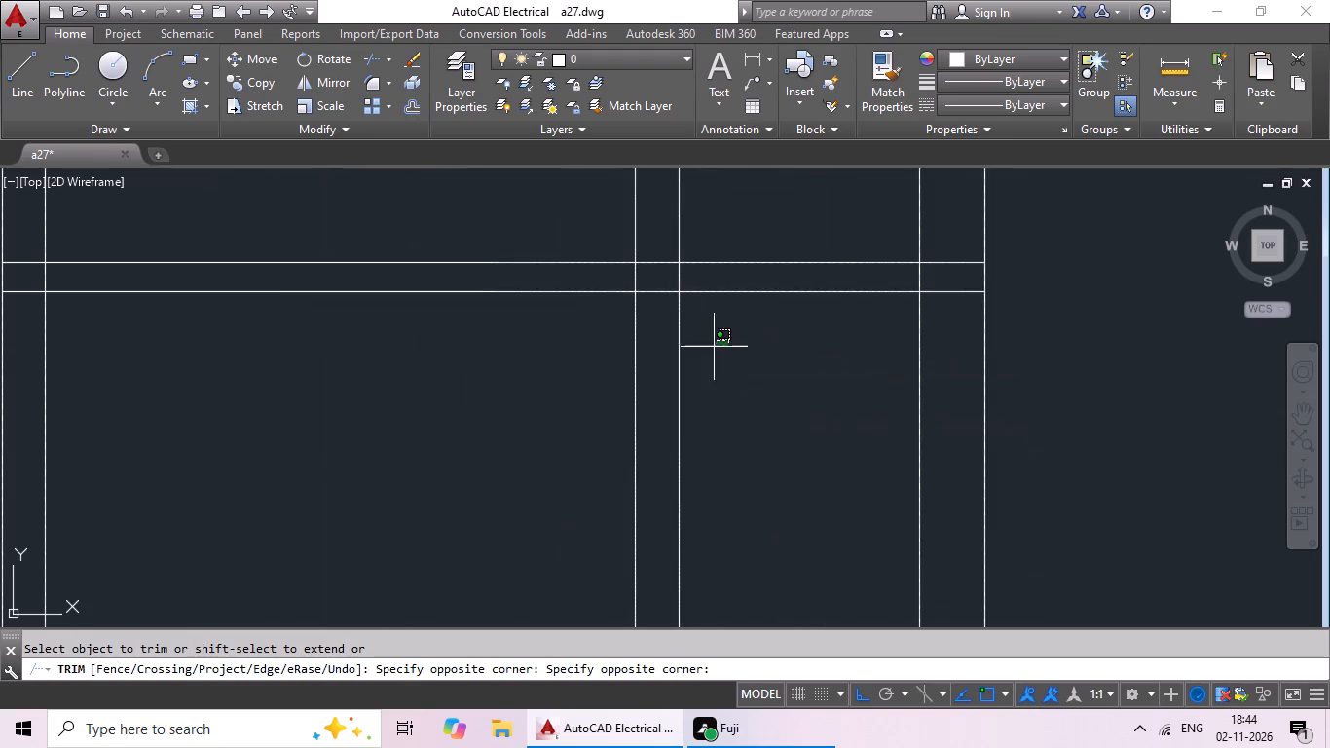
{"action": "left_click_drag", "start_coordinate": [707, 351], "coordinate": [557, 486]}
{"action": "scroll", "coordinate": [573, 462], "scroll_direction": "down", "scroll_amount": 3}
{"action": "left_click", "coordinate": [549, 505]}
{"action": "scroll", "coordinate": [570, 483], "scroll_direction": "down", "scroll_amount": 3}
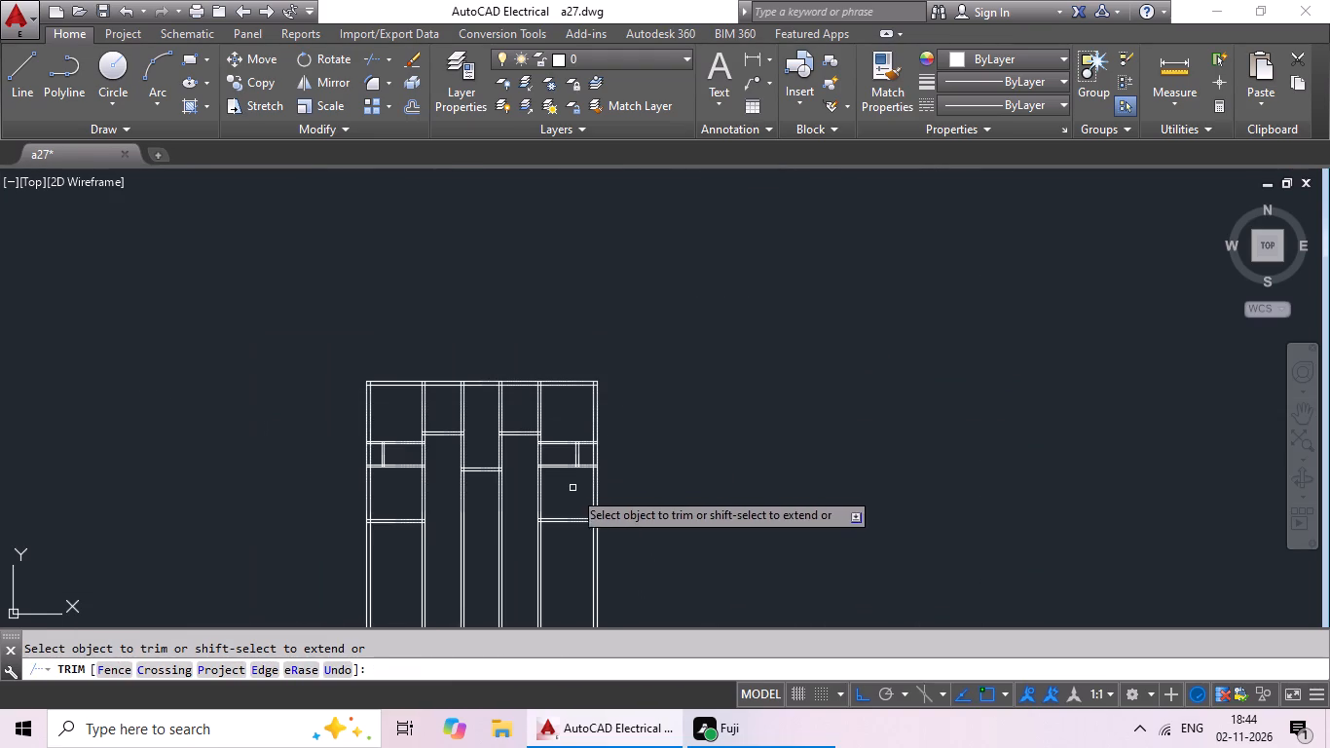
{"action": "middle_click_drag", "start_coordinate": [578, 558], "coordinate": [648, 516]}
{"action": "middle_click_drag", "start_coordinate": [647, 518], "coordinate": [765, 489]}
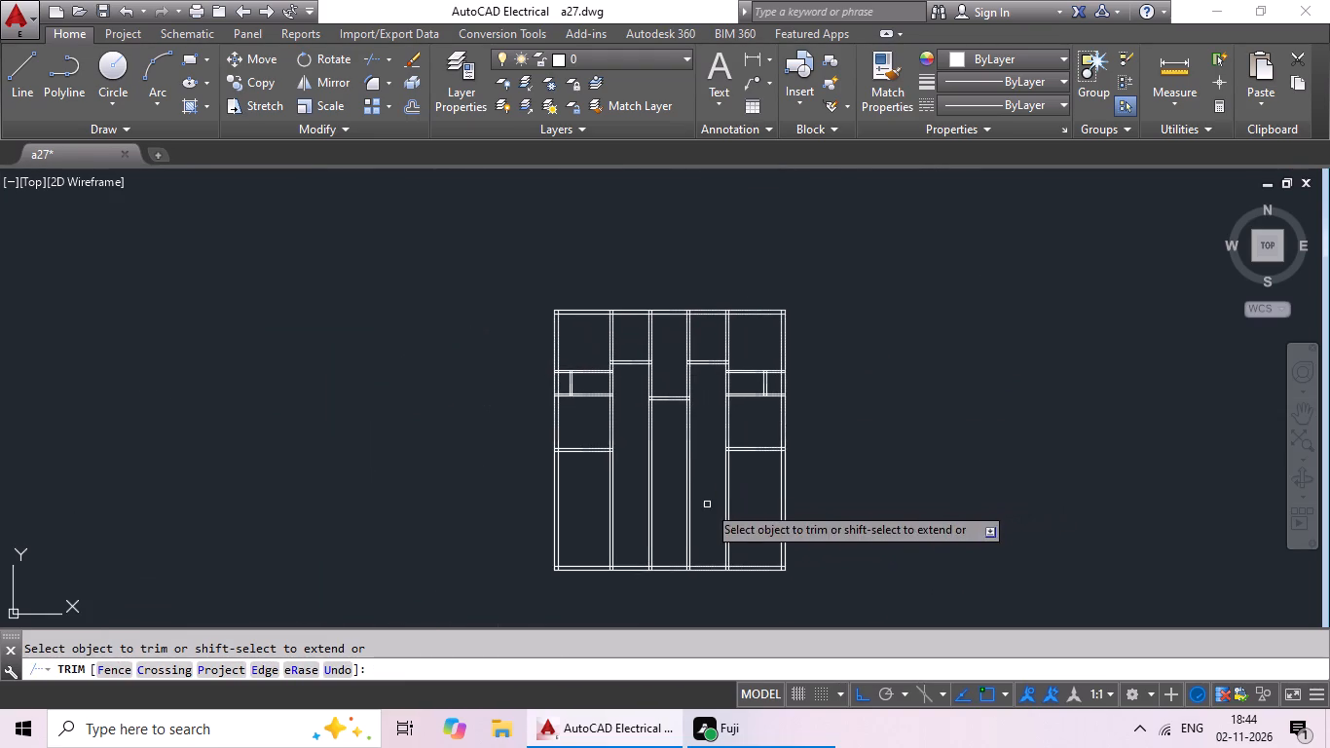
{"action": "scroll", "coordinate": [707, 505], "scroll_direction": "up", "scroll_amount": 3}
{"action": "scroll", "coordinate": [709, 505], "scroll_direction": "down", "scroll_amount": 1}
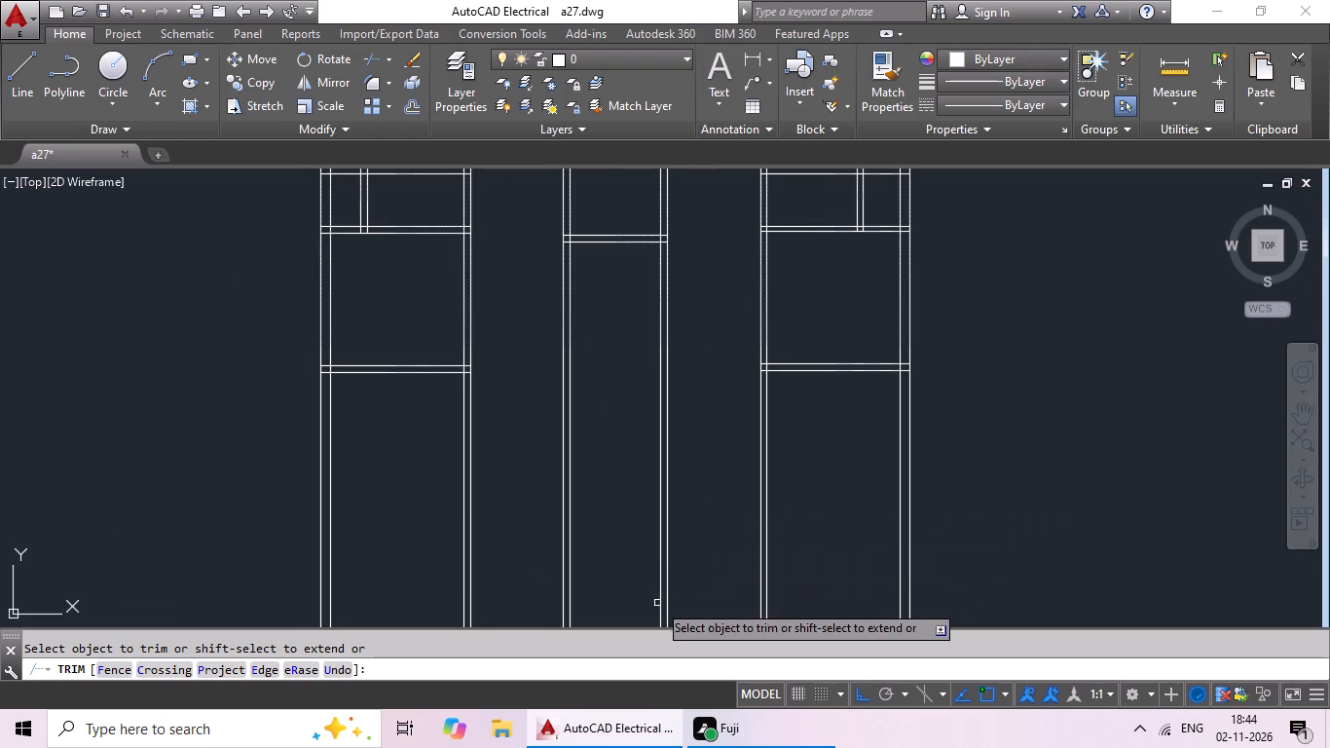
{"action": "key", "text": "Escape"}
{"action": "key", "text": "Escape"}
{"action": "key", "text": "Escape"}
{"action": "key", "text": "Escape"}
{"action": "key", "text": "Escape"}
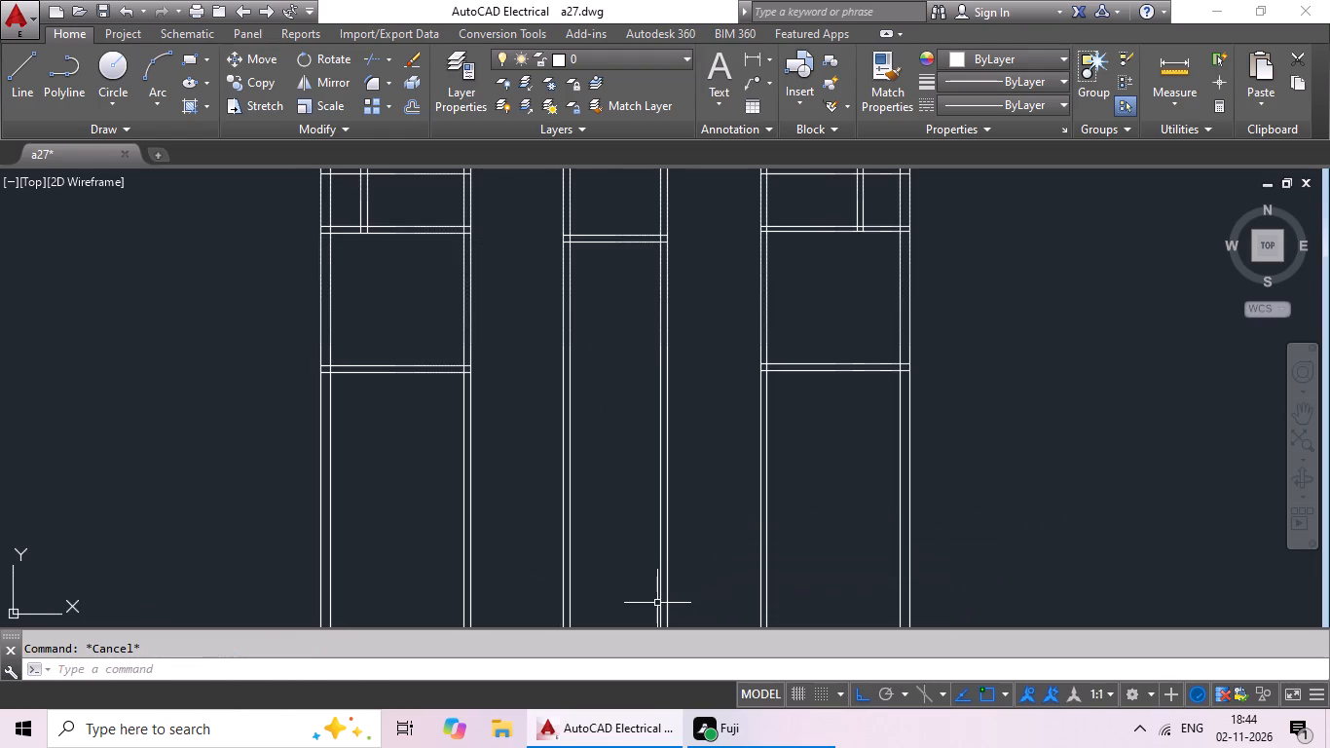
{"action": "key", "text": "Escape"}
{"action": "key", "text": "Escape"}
Offset the inner lines of the left and right outer walls 6'7" inward into the outer bays.
{"action": "key", "text": "o"}
{"action": "key", "text": "Return"}
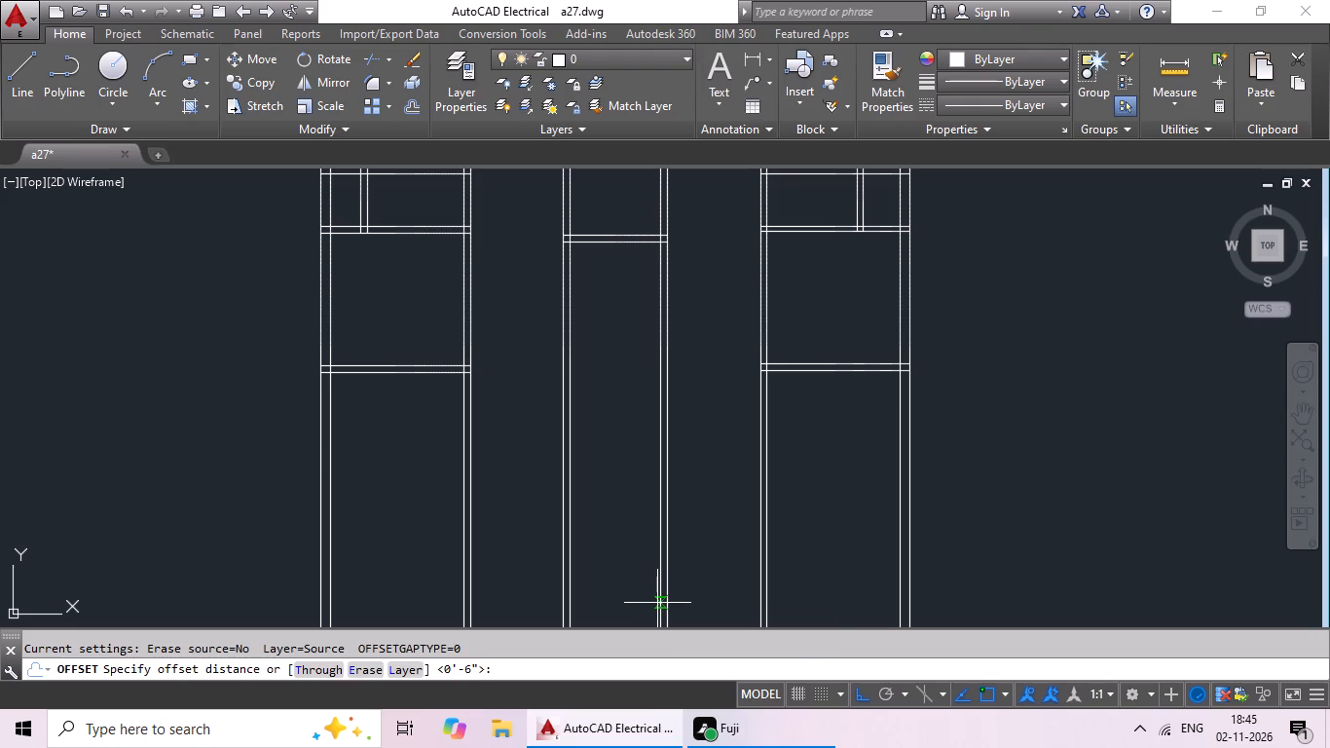
{"action": "key", "text": "6"}
{"action": "type", "text": "'7"}
{"action": "key", "text": "shift+quotedbl"}
{"action": "key", "text": "Return"}
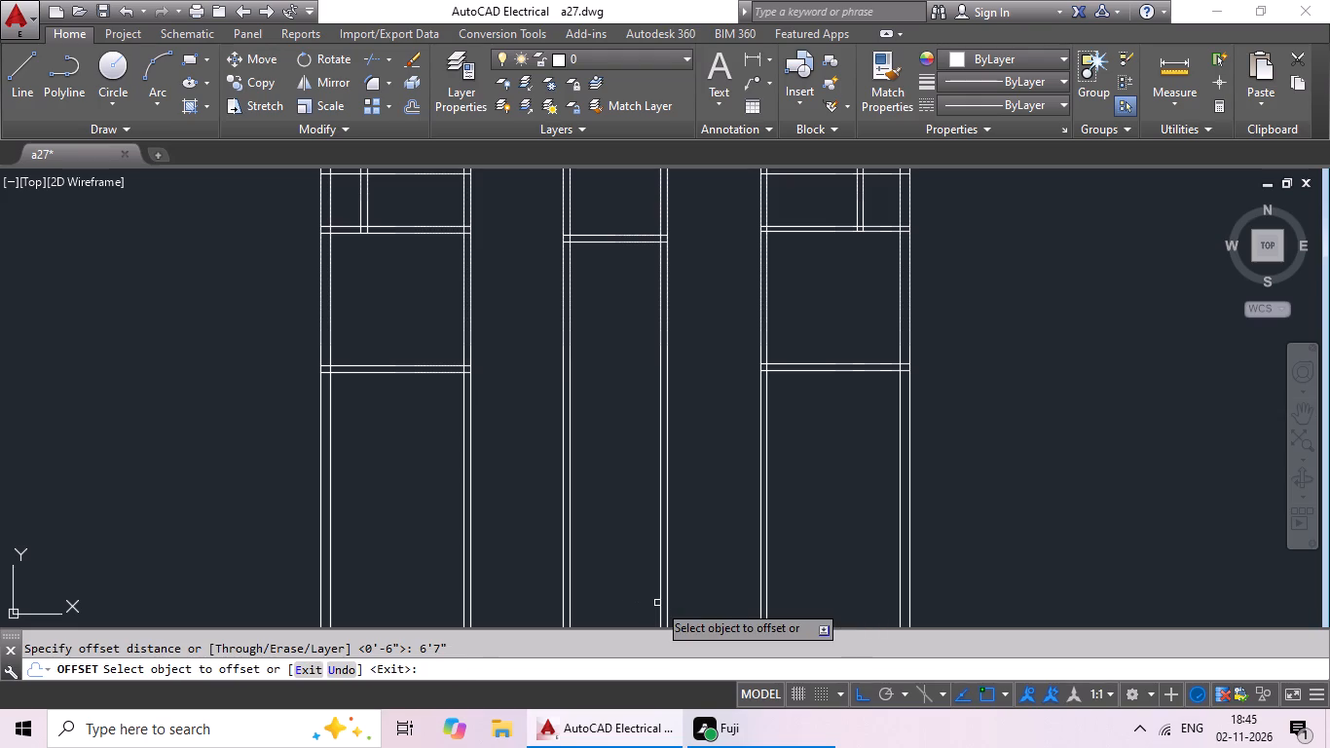
{"action": "scroll", "coordinate": [647, 425], "scroll_direction": "down", "scroll_amount": 1}
{"action": "middle_click_drag", "start_coordinate": [647, 416], "coordinate": [655, 368]}
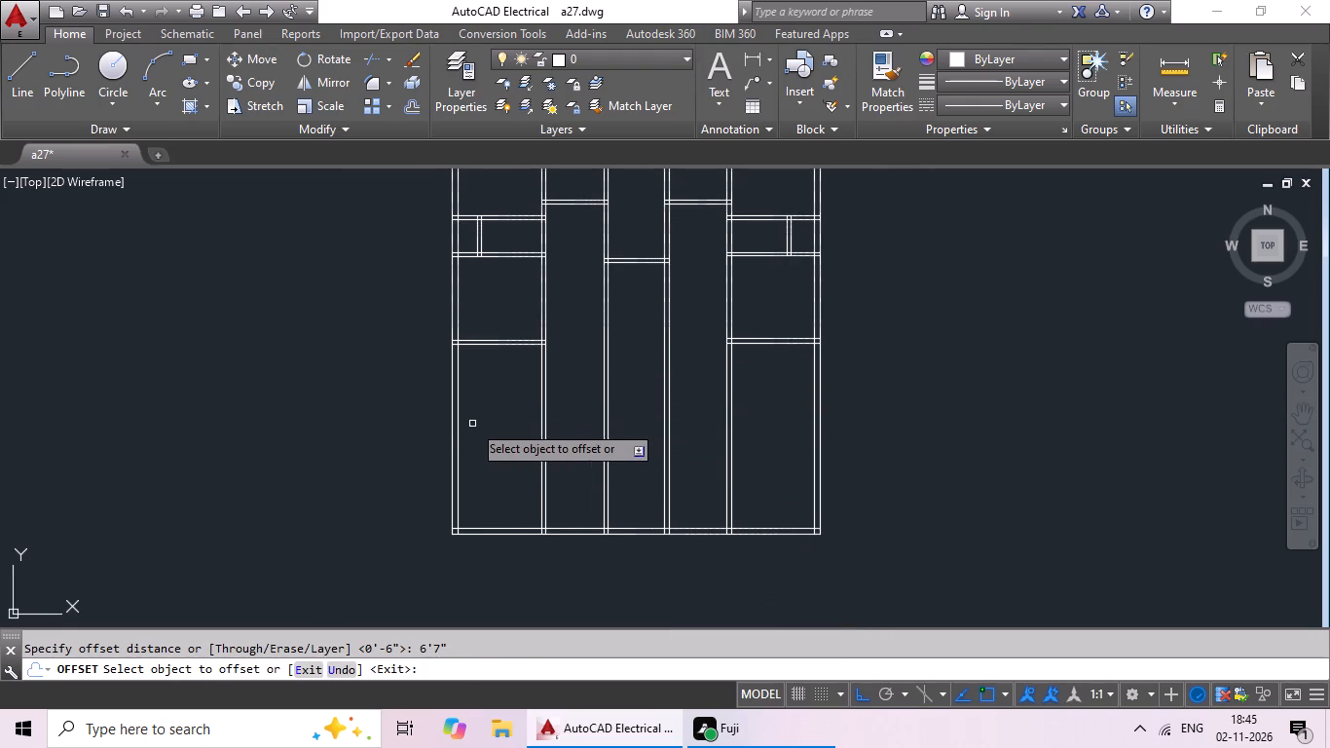
{"action": "left_click", "coordinate": [458, 435]}
{"action": "left_click", "coordinate": [517, 416]}
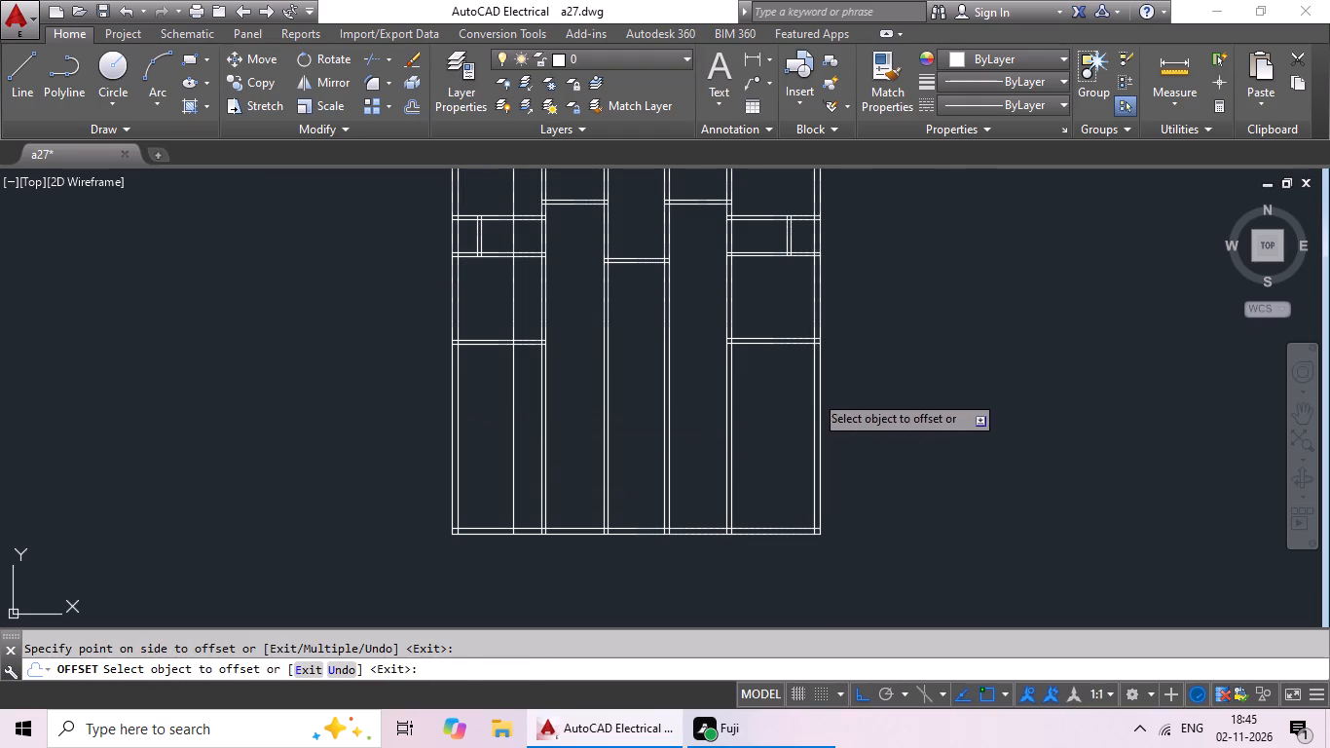
{"action": "left_click", "coordinate": [814, 393]}
{"action": "left_click", "coordinate": [759, 422]}
{"action": "middle_click_drag", "start_coordinate": [782, 384], "coordinate": [738, 420]}
{"action": "scroll", "coordinate": [738, 420], "scroll_direction": "up", "scroll_amount": 1}
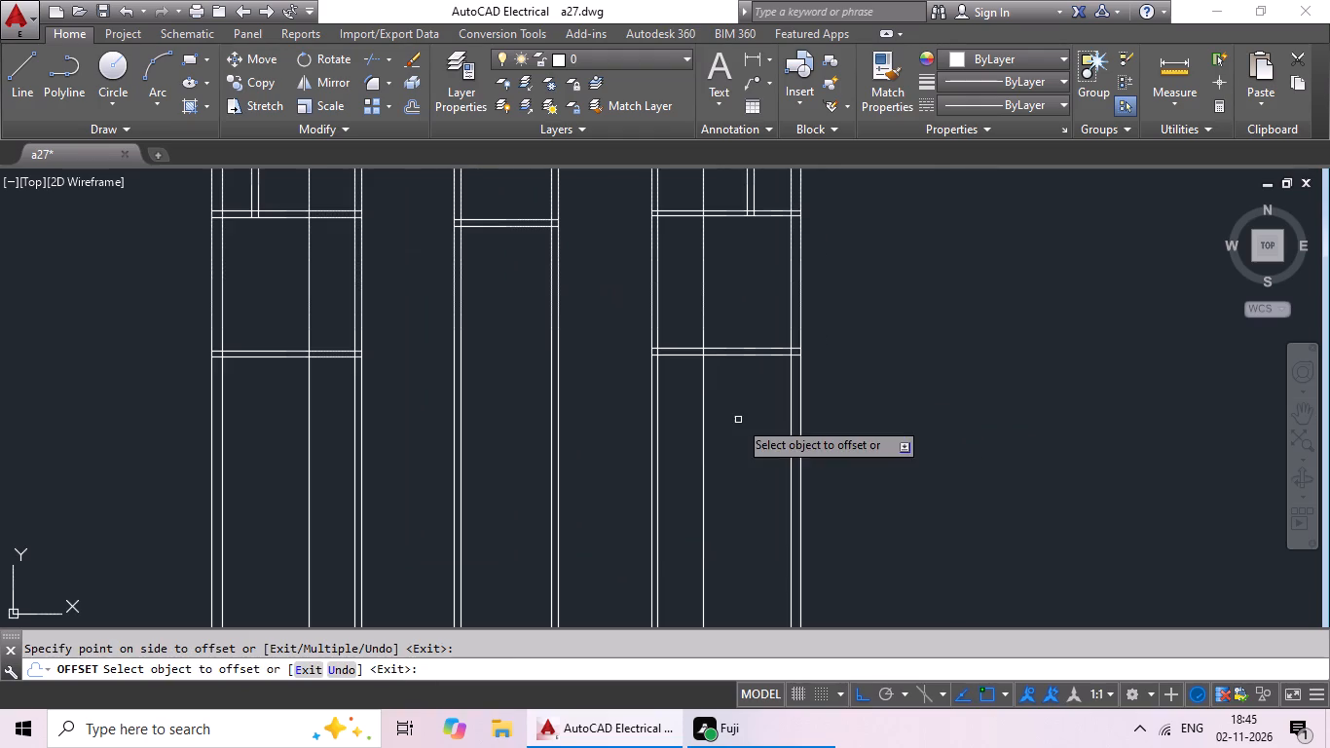
{"action": "key", "text": "Escape"}
{"action": "key", "text": "Escape"}
{"action": "key", "text": "Escape"}
{"action": "key", "text": "Escape"}
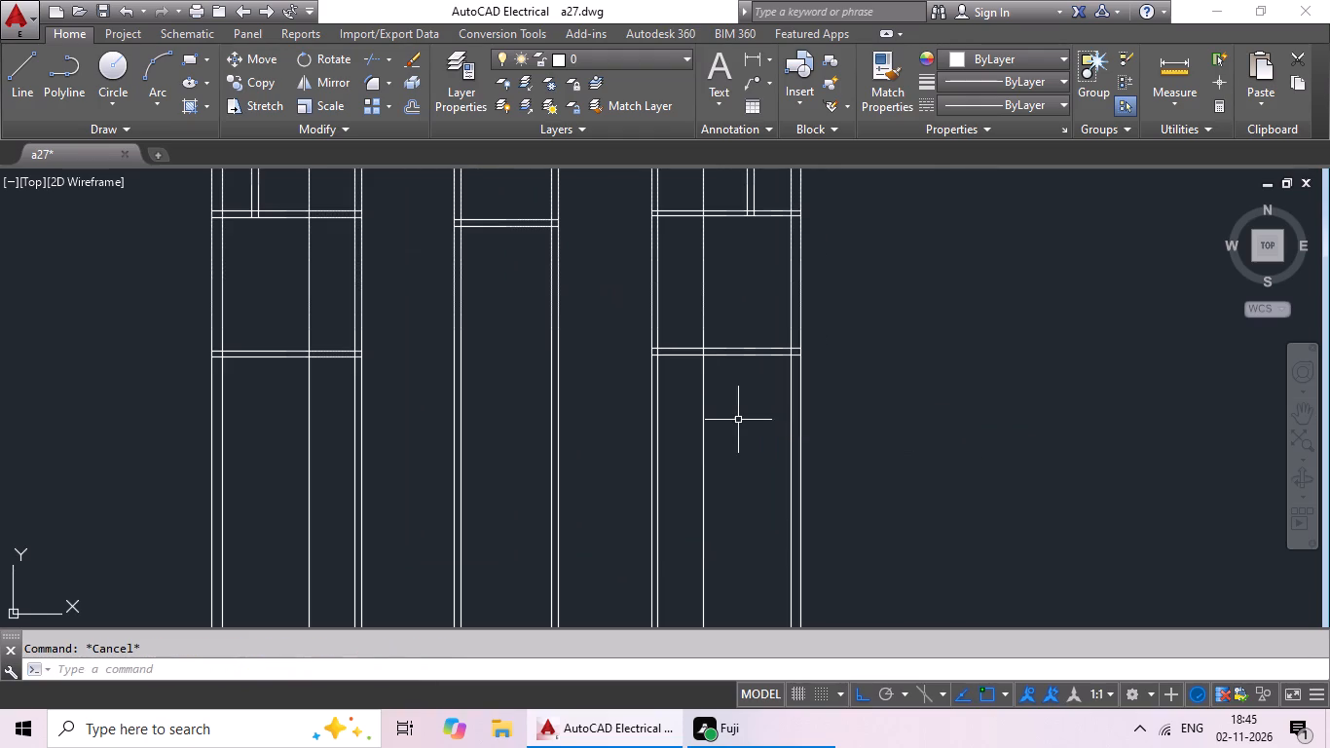
Trim the new vertical lines where they cross the third horizontal partition in both outer bays.
{"action": "type", "text": "tr"}
{"action": "key", "text": "space"}
{"action": "key", "text": "space"}
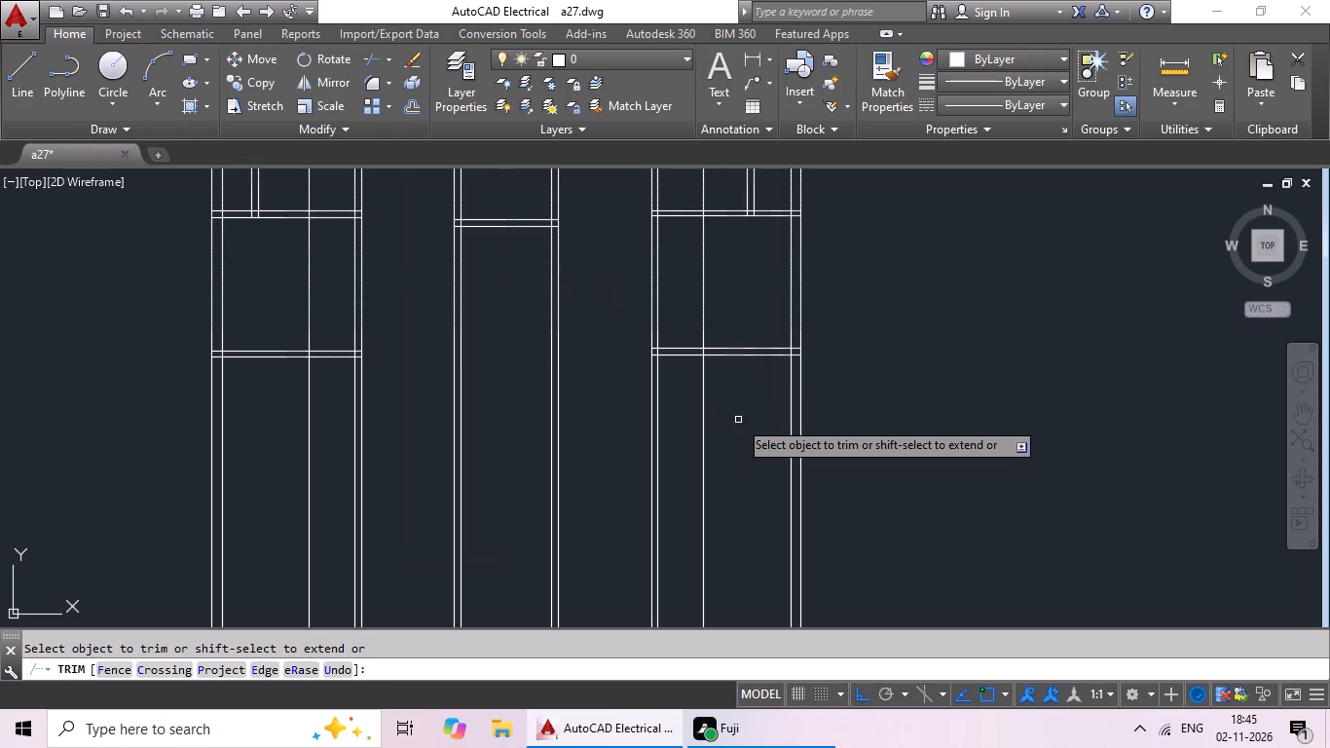
{"action": "scroll", "coordinate": [738, 420], "scroll_direction": "down", "scroll_amount": 1}
{"action": "scroll", "coordinate": [705, 362], "scroll_direction": "up", "scroll_amount": 2}
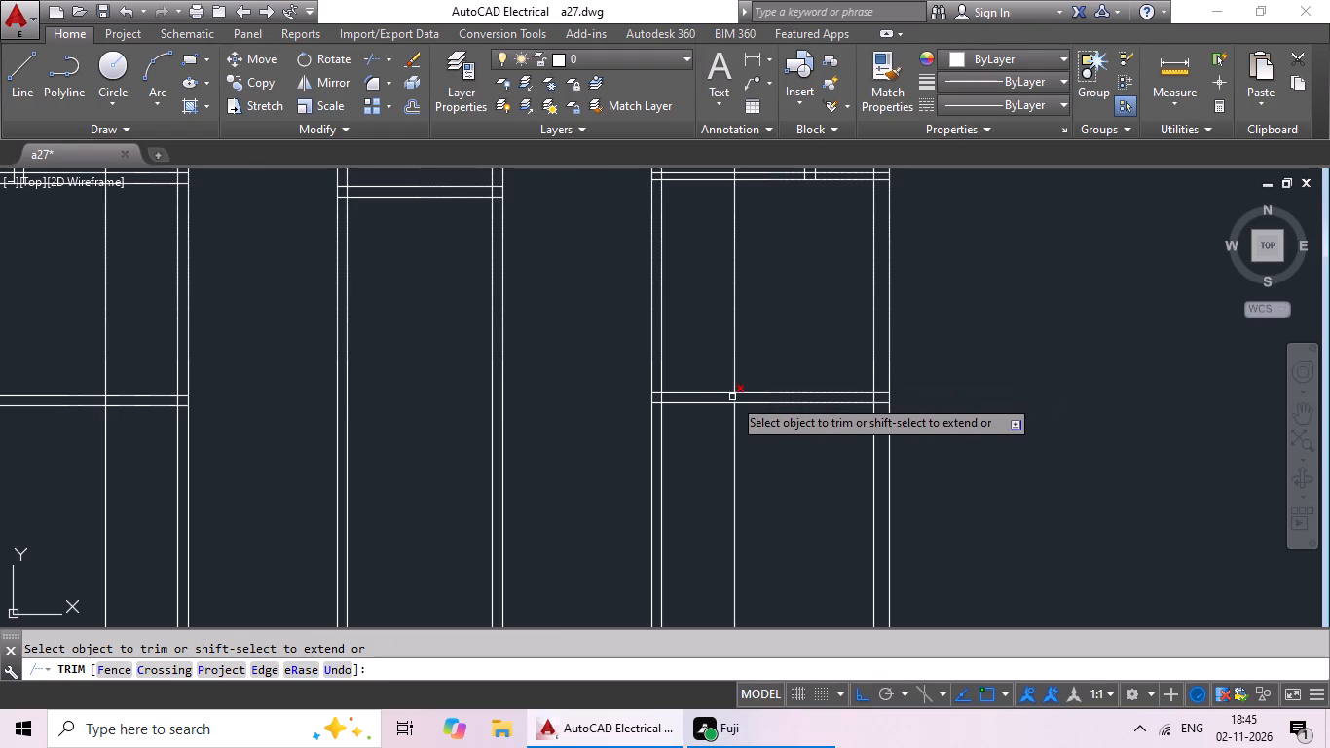
{"action": "scroll", "coordinate": [732, 397], "scroll_direction": "down", "scroll_amount": 2}
{"action": "scroll", "coordinate": [732, 397], "scroll_direction": "up", "scroll_amount": 5}
{"action": "left_click_drag", "start_coordinate": [773, 399], "coordinate": [723, 399]}
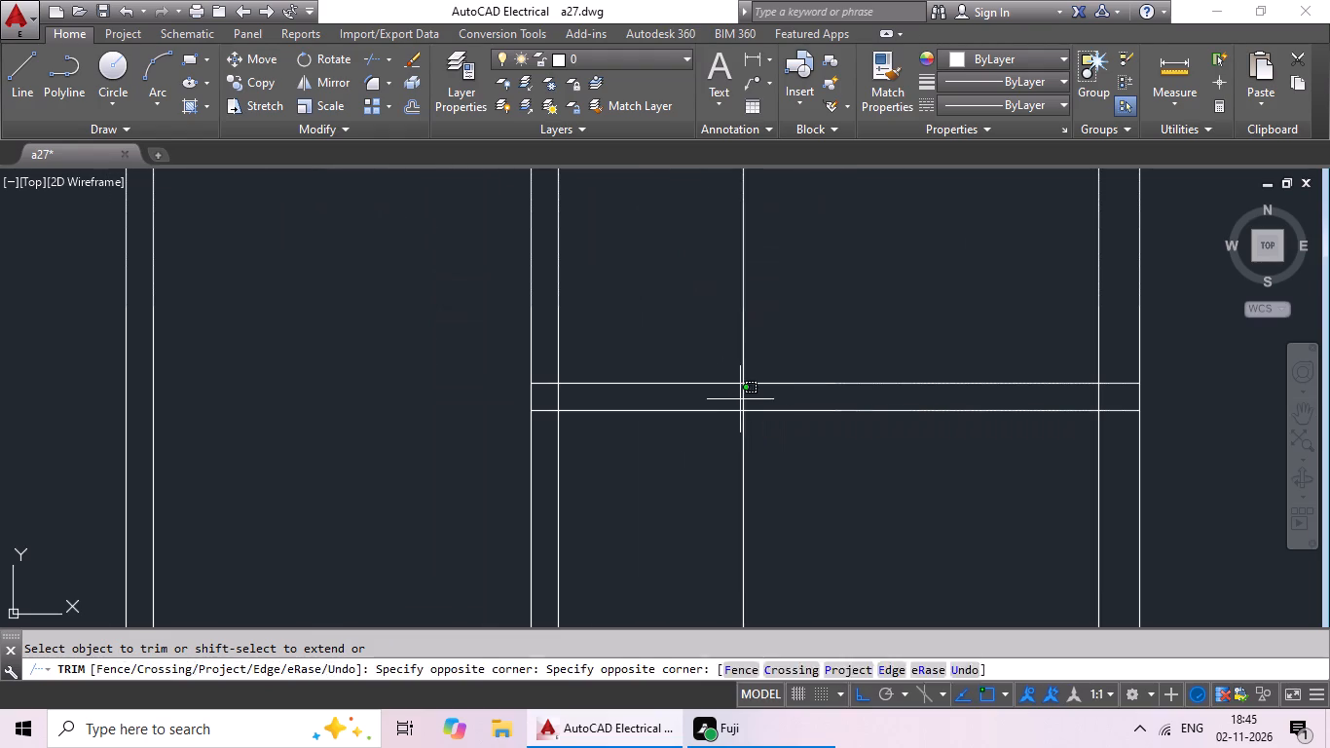
{"action": "left_click_drag", "start_coordinate": [723, 399], "coordinate": [713, 399]}
{"action": "left_click_drag", "start_coordinate": [713, 399], "coordinate": [737, 395]}
{"action": "left_click_drag", "start_coordinate": [769, 397], "coordinate": [721, 407]}
{"action": "left_click", "coordinate": [733, 400]}
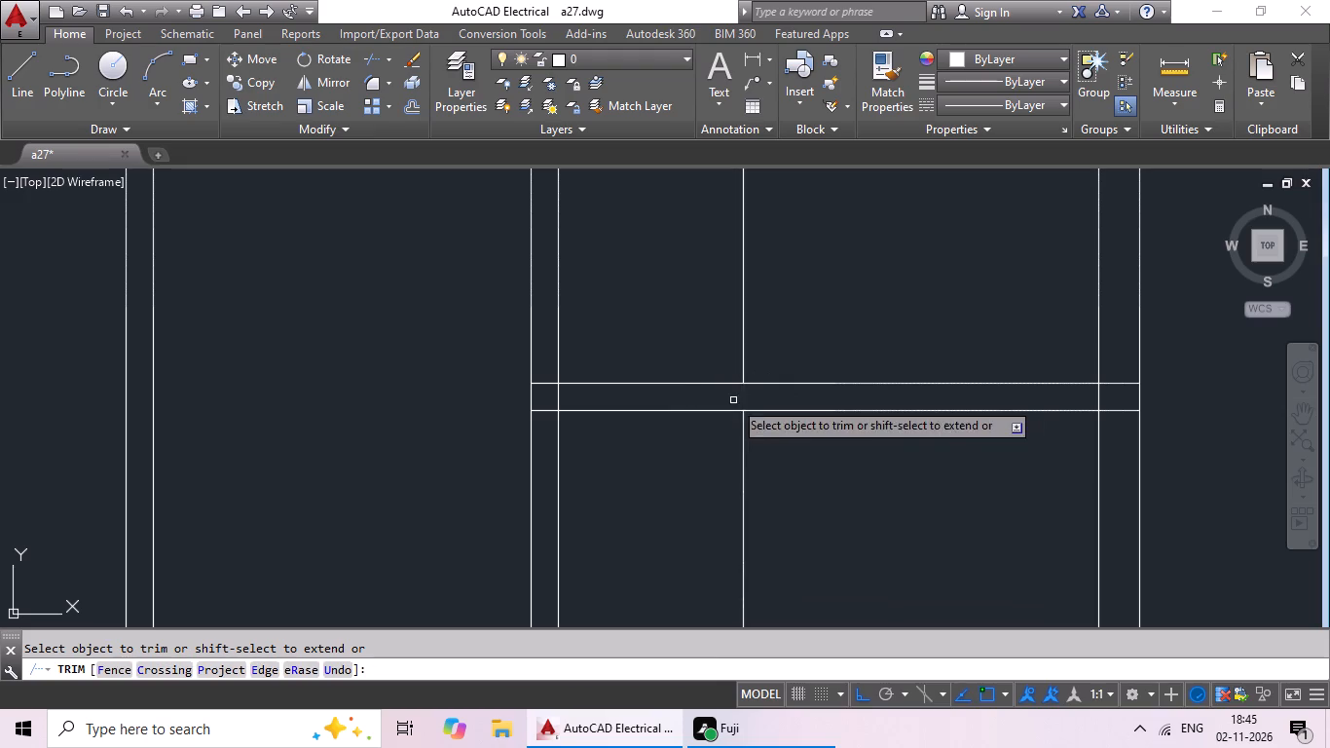
{"action": "scroll", "coordinate": [741, 436], "scroll_direction": "down", "scroll_amount": 2}
{"action": "middle_click_drag", "start_coordinate": [243, 457], "coordinate": [553, 468]}
{"action": "scroll", "coordinate": [425, 439], "scroll_direction": "up", "scroll_amount": 4}
{"action": "left_click_drag", "start_coordinate": [471, 418], "coordinate": [326, 422]}
{"action": "left_click", "coordinate": [326, 422]}
{"action": "scroll", "coordinate": [510, 454], "scroll_direction": "down", "scroll_amount": 5}
{"action": "middle_click_drag", "start_coordinate": [508, 494], "coordinate": [507, 493]}
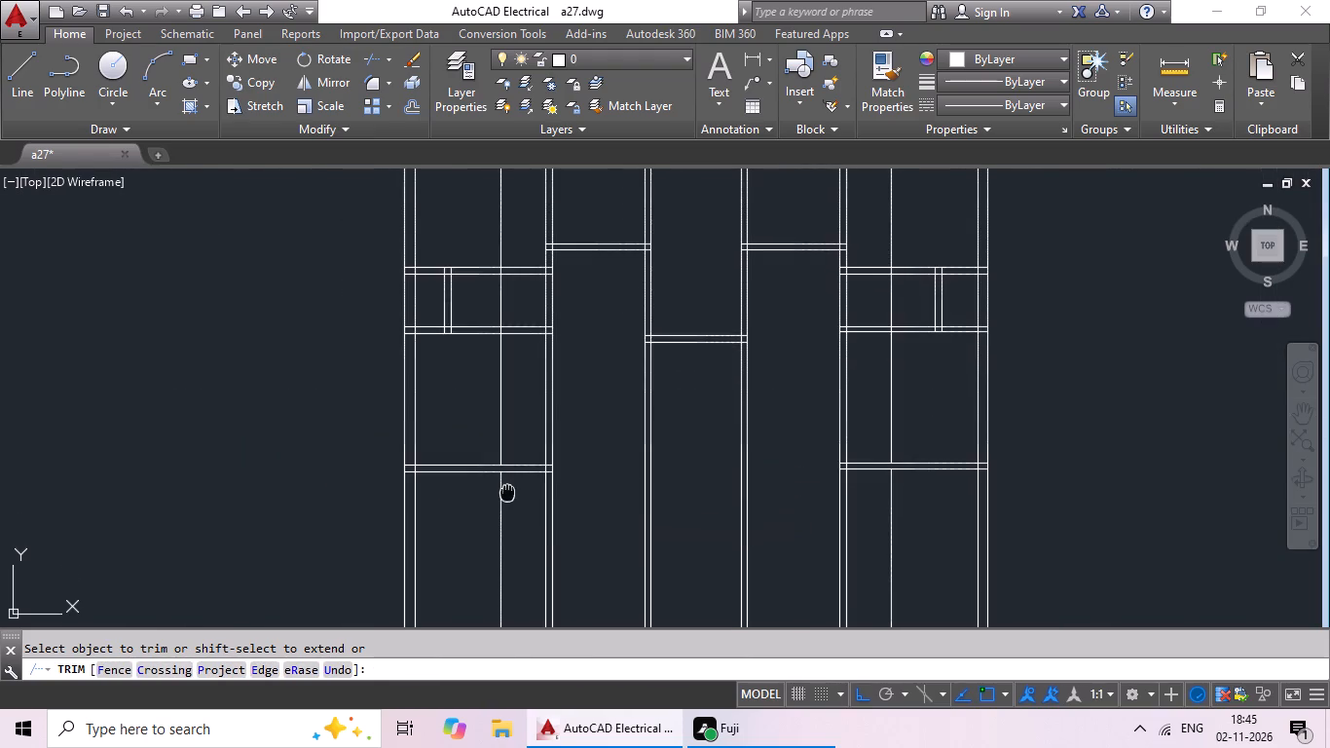
{"action": "middle_click_drag", "start_coordinate": [507, 493], "coordinate": [508, 449]}
{"action": "key", "text": "Escape"}
{"action": "key", "text": "Escape"}
Delete the new vertical line segments above the third horizontal partition in both outer bays.
{"action": "left_click_drag", "start_coordinate": [536, 321], "coordinate": [466, 355]}
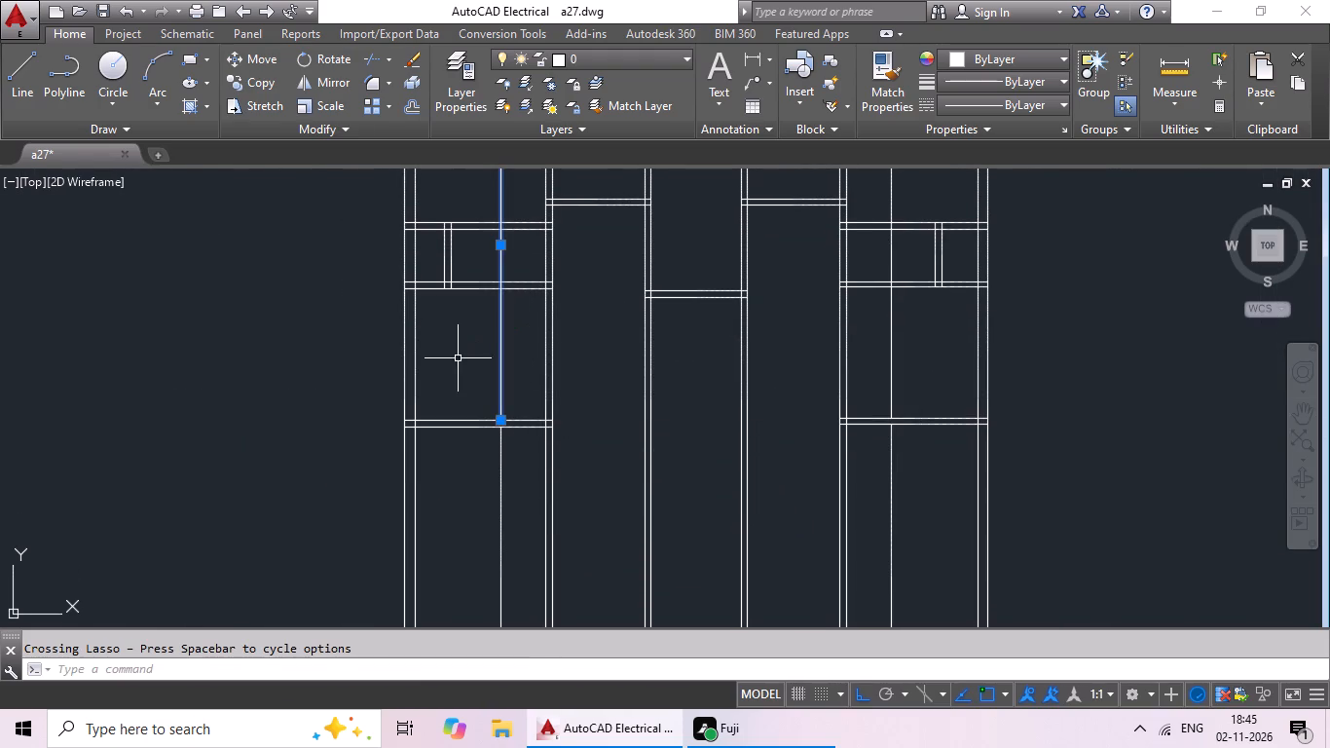
{"action": "left_click_drag", "start_coordinate": [939, 329], "coordinate": [855, 363]}
{"action": "left_click", "coordinate": [859, 363]}
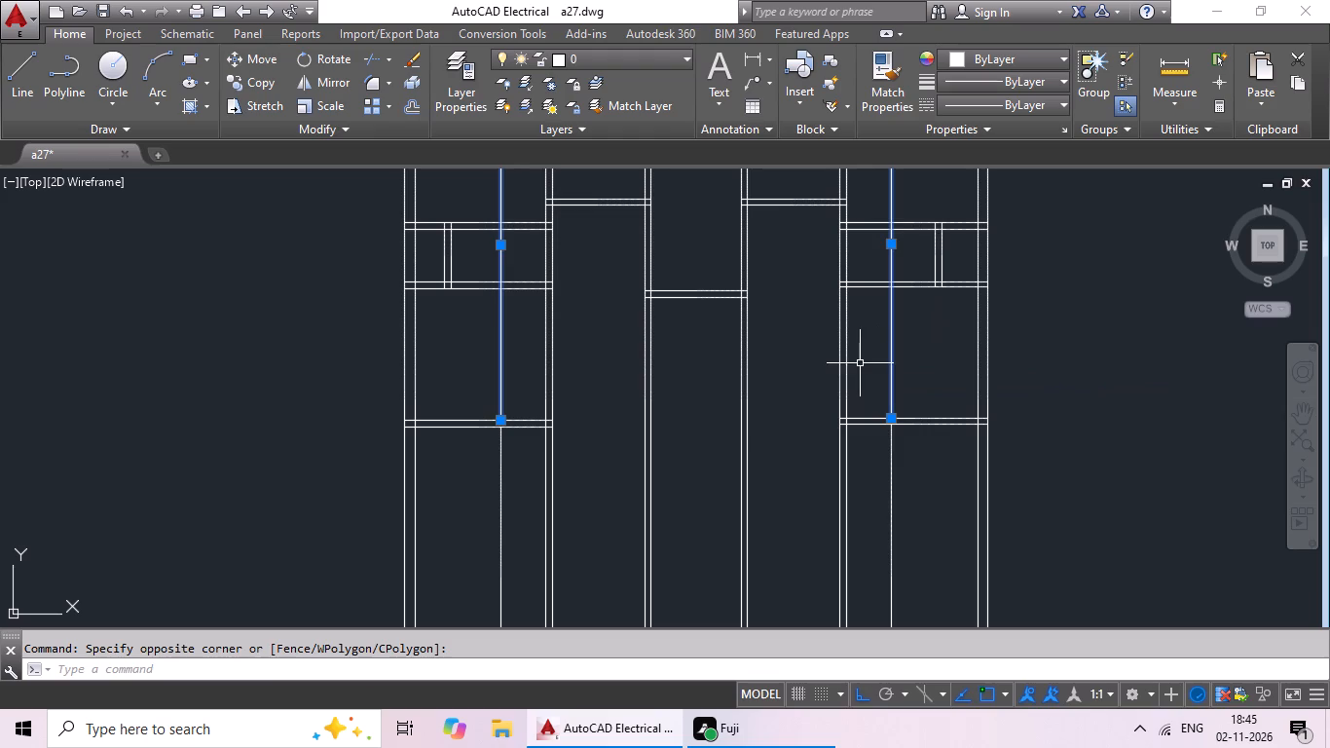
{"action": "key", "text": "Delete"}
Offset the remaining vertical line in each outer bay 6" toward the building's centre to form vertical partitions.
{"action": "middle_click_drag", "start_coordinate": [908, 378], "coordinate": [921, 280]}
{"action": "middle_click_drag", "start_coordinate": [949, 431], "coordinate": [908, 341]}
{"action": "middle_click_drag", "start_coordinate": [908, 343], "coordinate": [849, 411]}
{"action": "key", "text": "Escape"}
{"action": "key", "text": "o"}
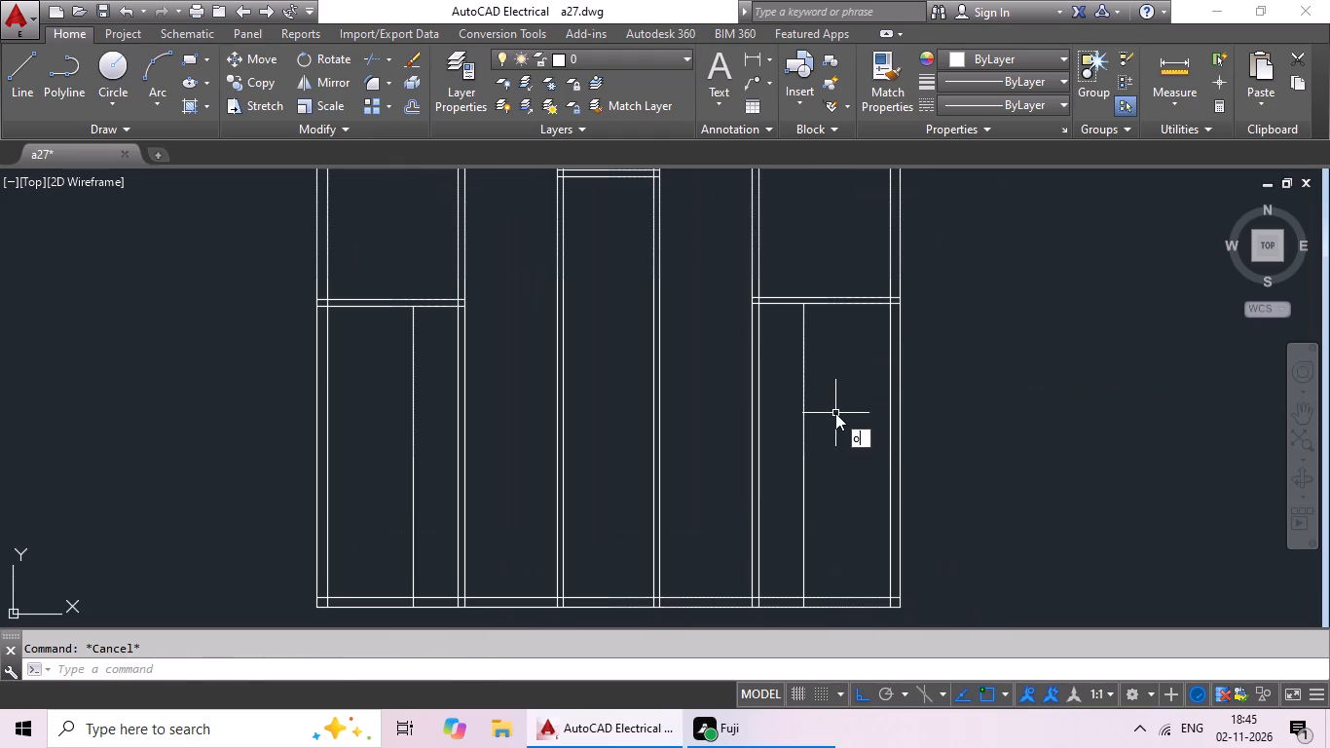
{"action": "key", "text": "Return"}
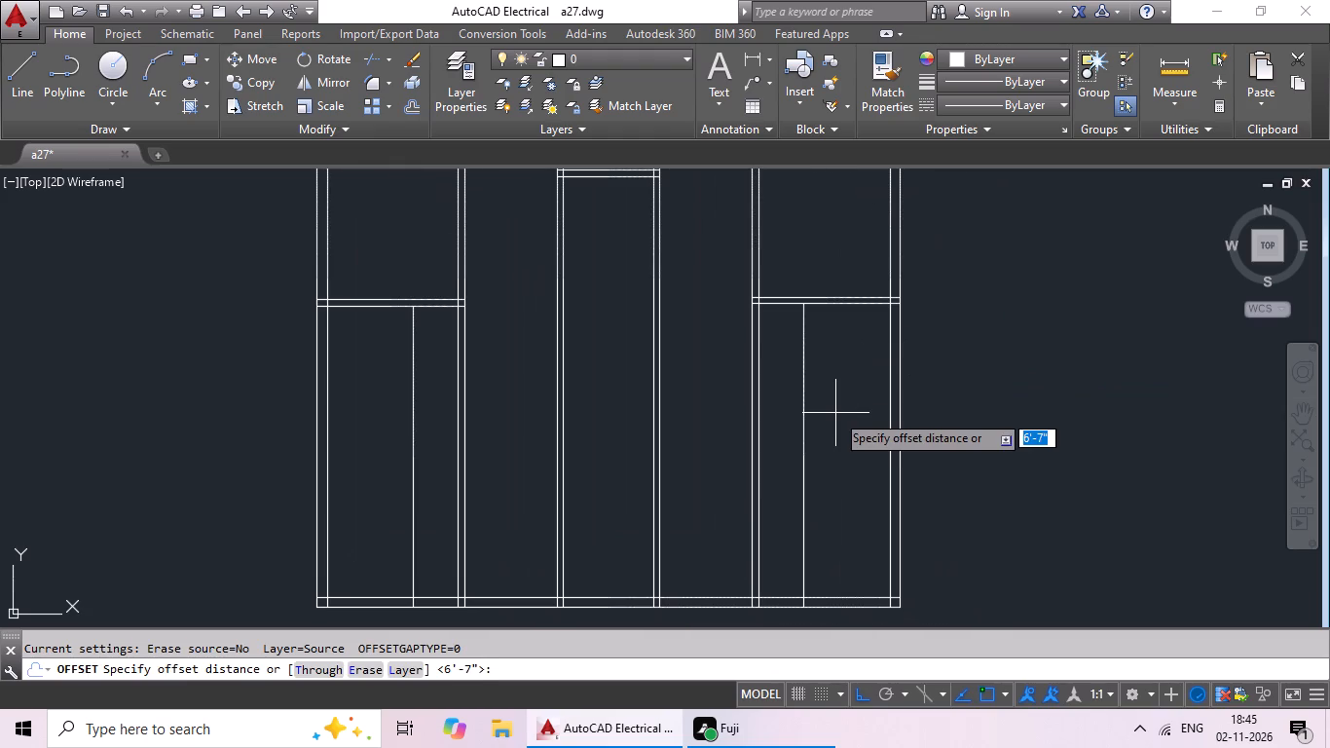
{"action": "key", "text": "6"}
{"action": "key", "text": "shift+quotedbl"}
{"action": "key", "text": "Return"}
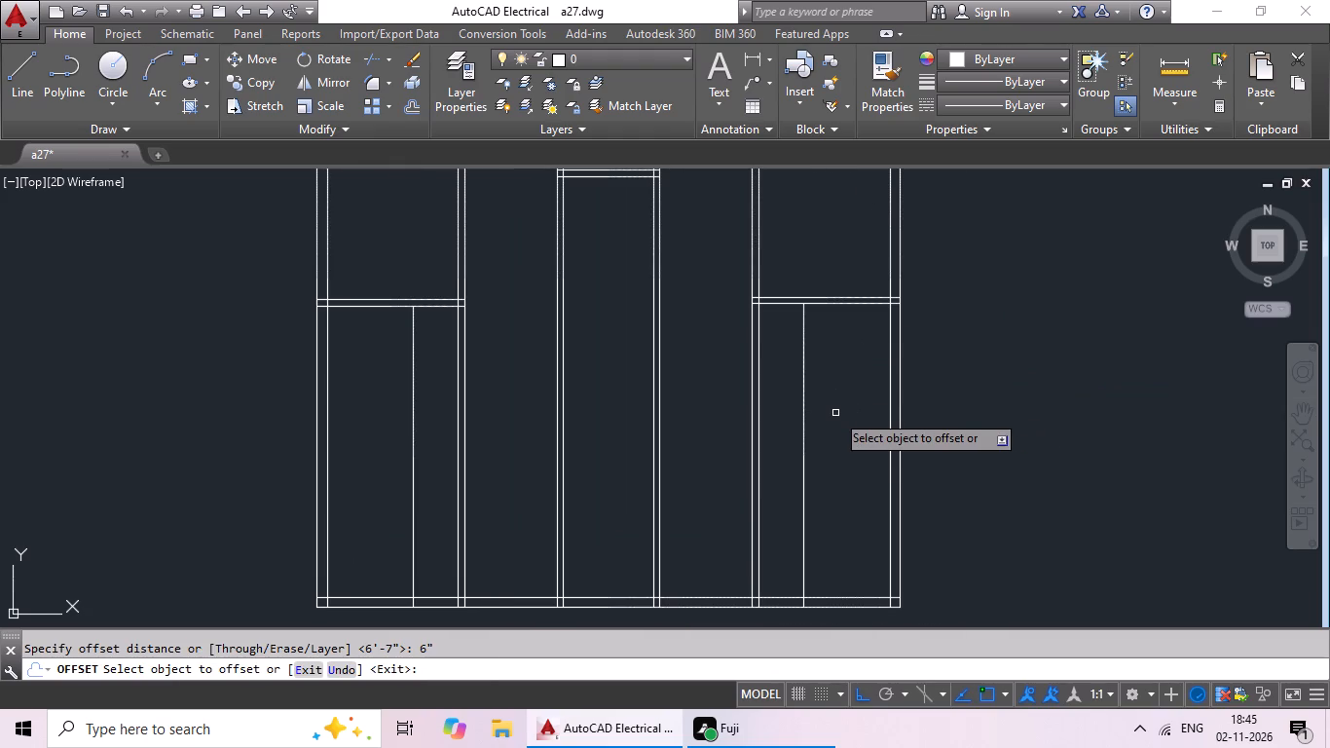
{"action": "scroll", "coordinate": [795, 433], "scroll_direction": "up", "scroll_amount": 1}
{"action": "left_click", "coordinate": [808, 425]}
{"action": "left_click", "coordinate": [791, 444]}
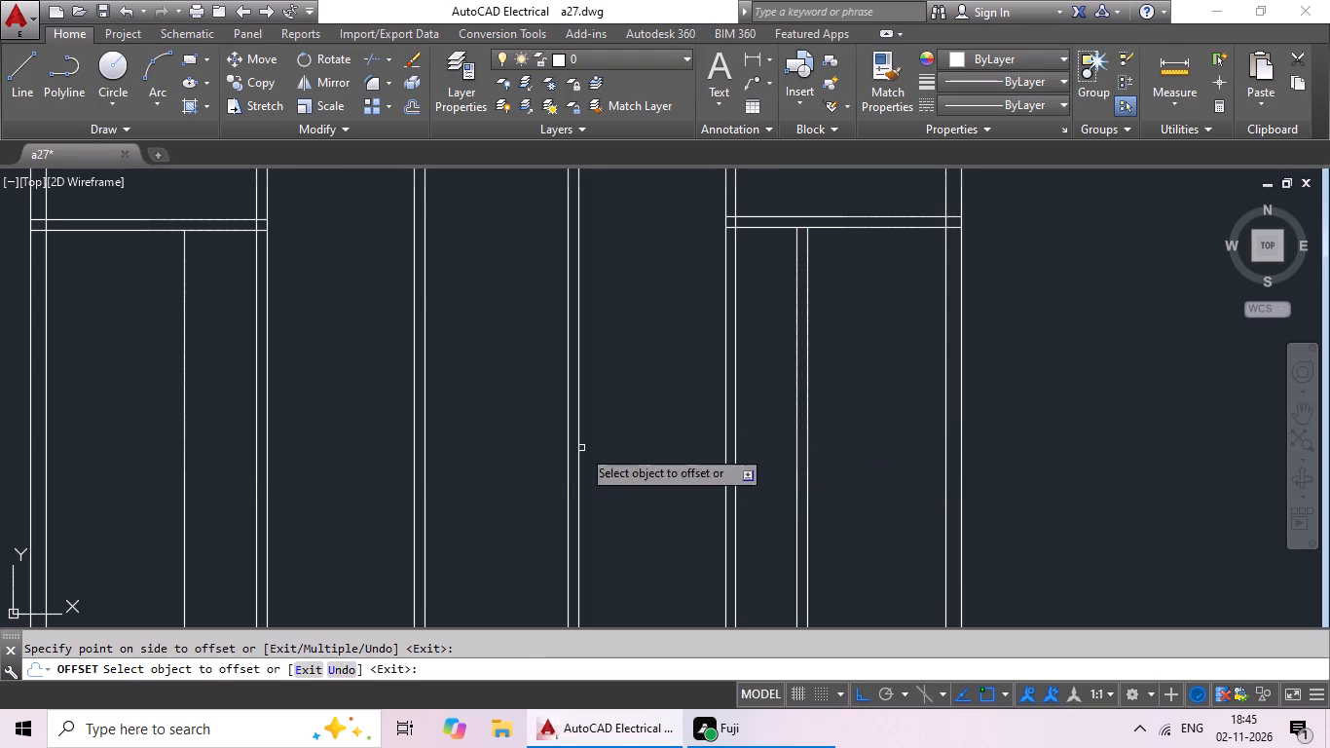
{"action": "middle_click_drag", "start_coordinate": [205, 407], "coordinate": [397, 376]}
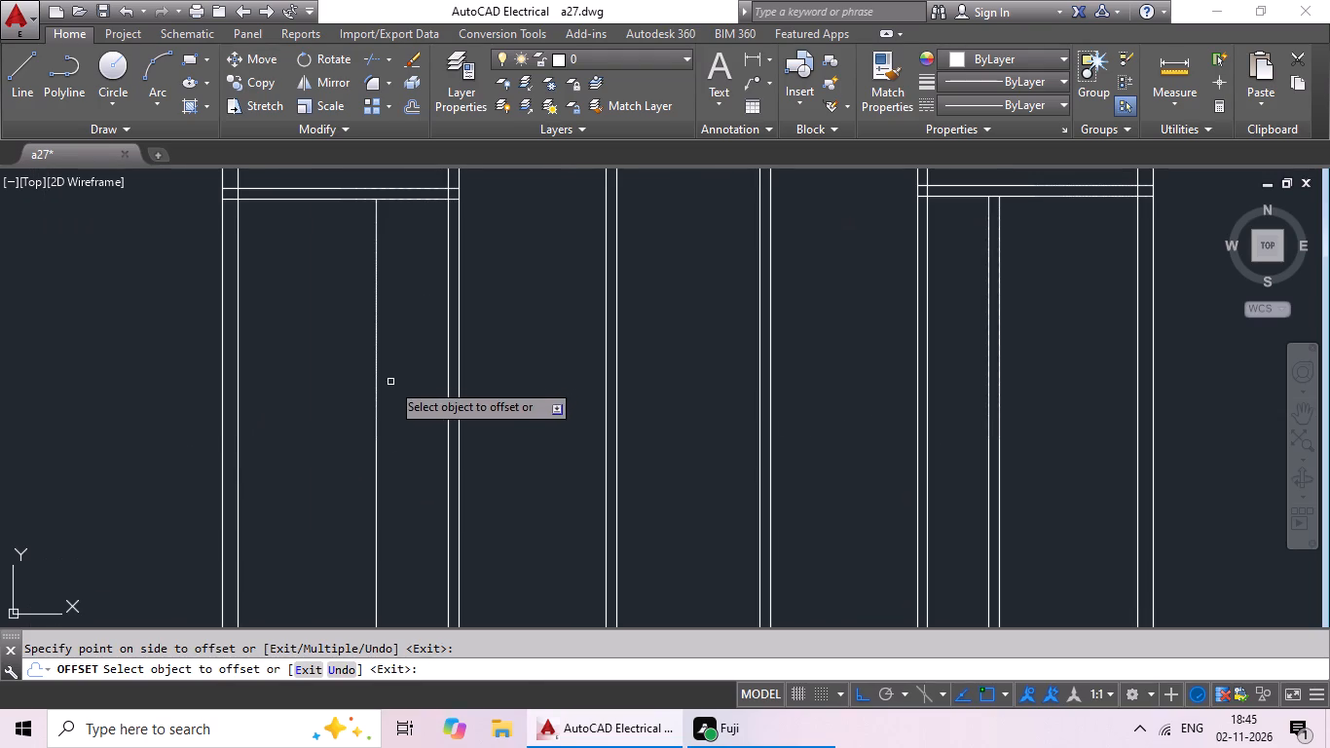
{"action": "left_click", "coordinate": [377, 403]}
{"action": "left_click", "coordinate": [393, 401]}
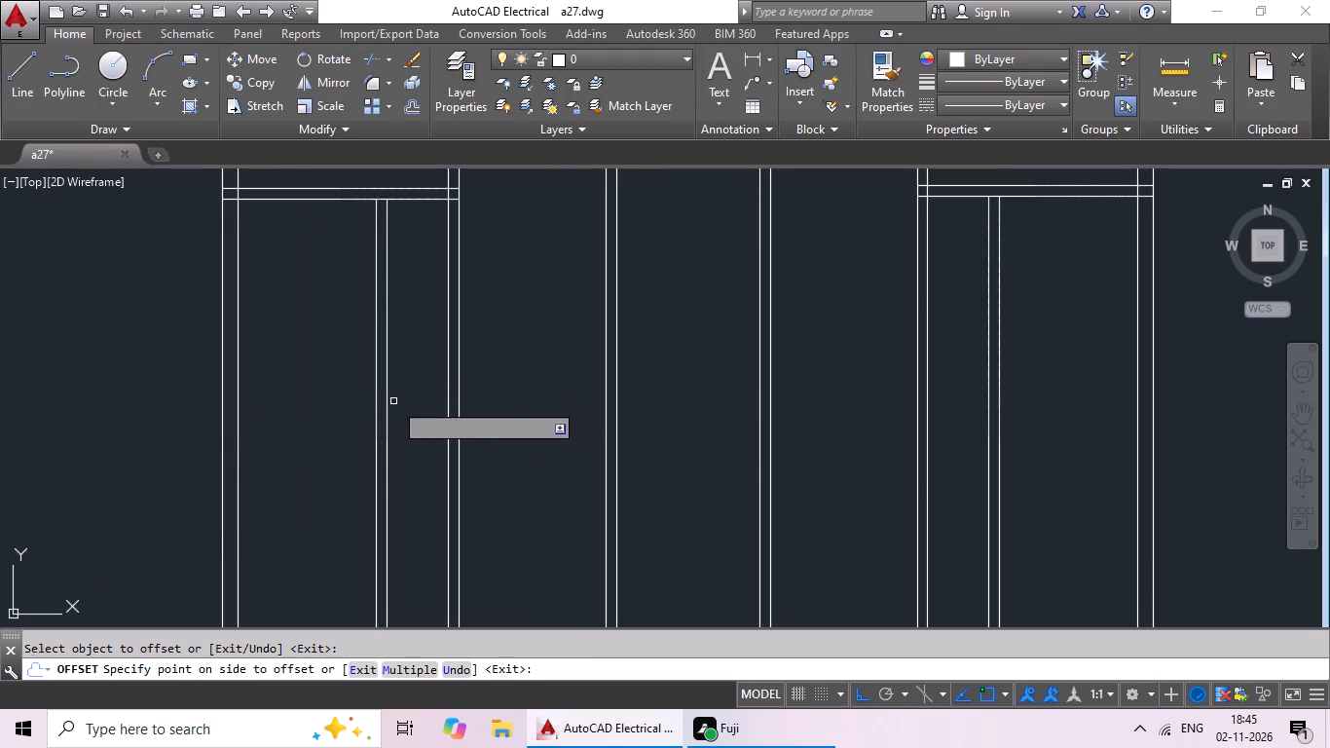
{"action": "scroll", "coordinate": [417, 382], "scroll_direction": "down", "scroll_amount": 1}
{"action": "middle_click_drag", "start_coordinate": [417, 381], "coordinate": [417, 446]}
{"action": "key", "text": "Escape"}
{"action": "key", "text": "Escape"}
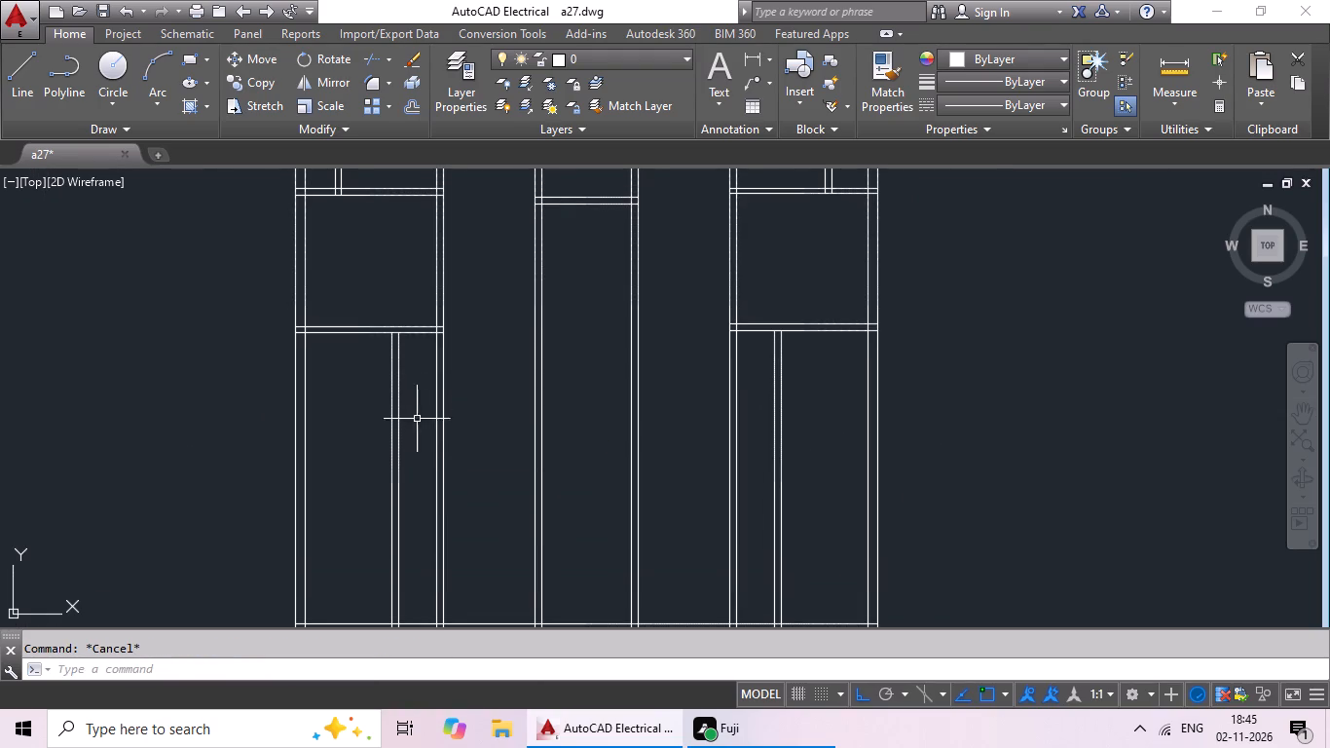
Extend both outer bays' new vertical partition lines up to the upper line of the third horizontal partition.
{"action": "key", "text": "e"}
{"action": "key", "text": "x"}
{"action": "key", "text": "space"}
{"action": "key", "text": "space"}
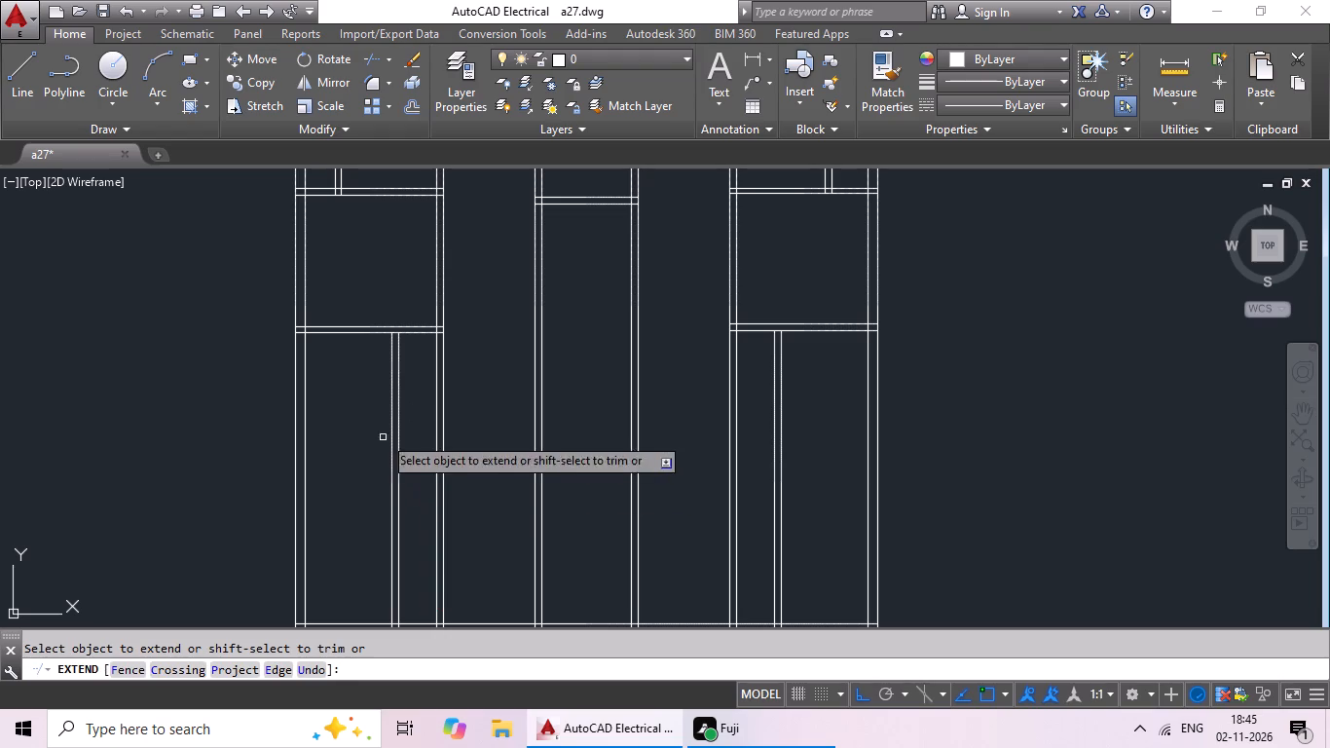
{"action": "left_click", "coordinate": [393, 363]}
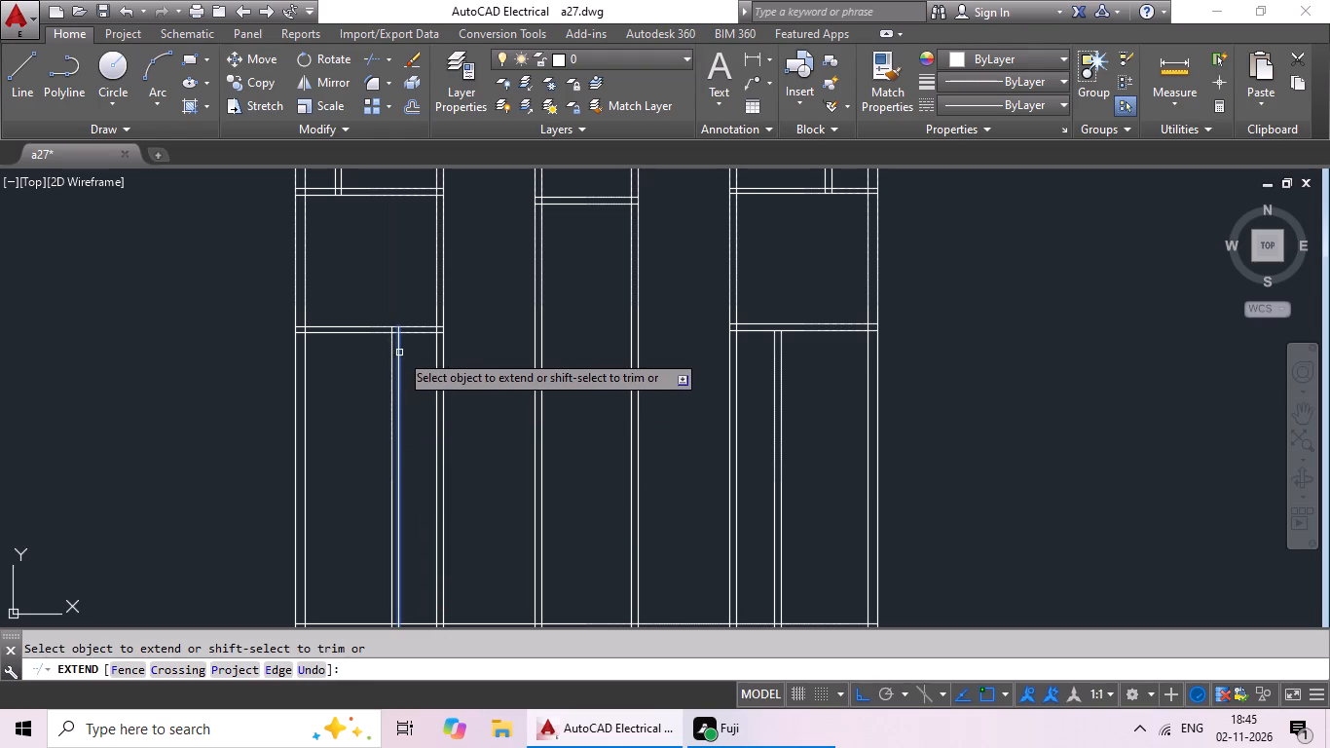
{"action": "left_click", "coordinate": [399, 353]}
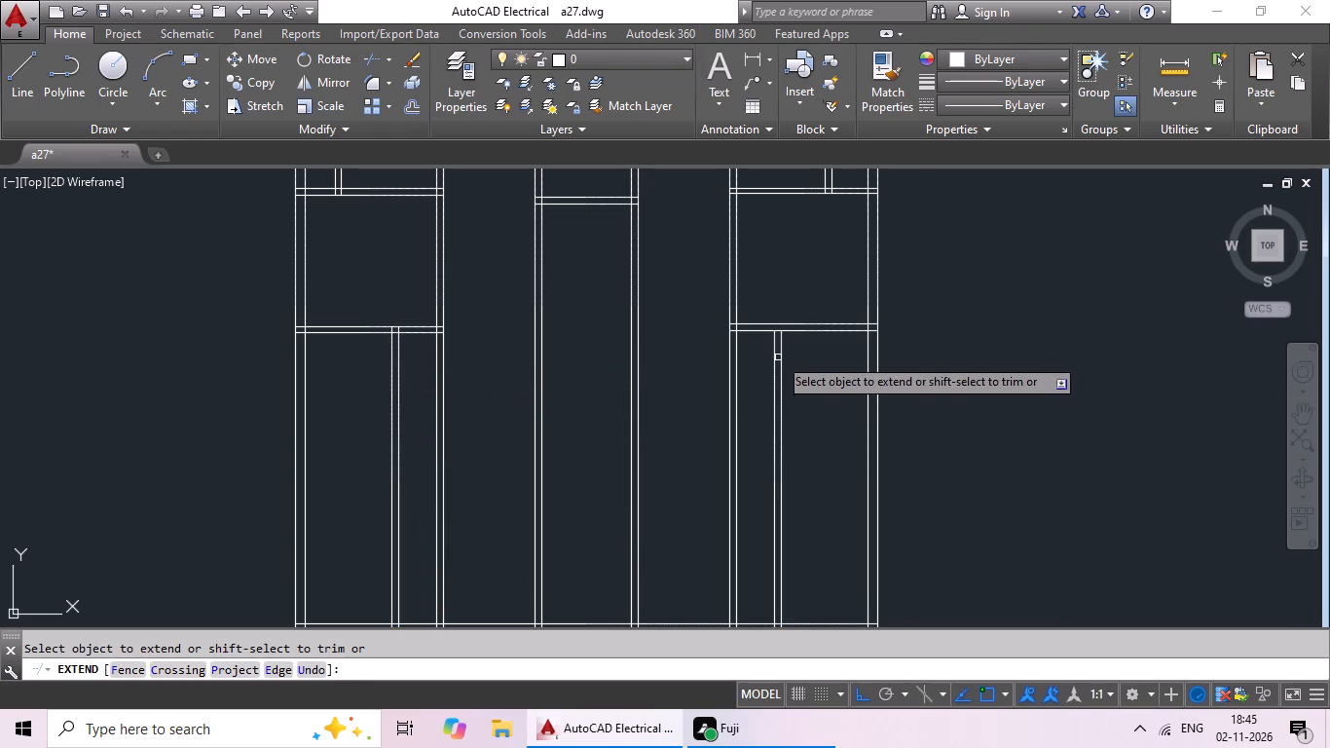
{"action": "left_click", "coordinate": [779, 353]}
{"action": "left_click", "coordinate": [772, 356]}
{"action": "middle_click_drag", "start_coordinate": [937, 350], "coordinate": [932, 354]}
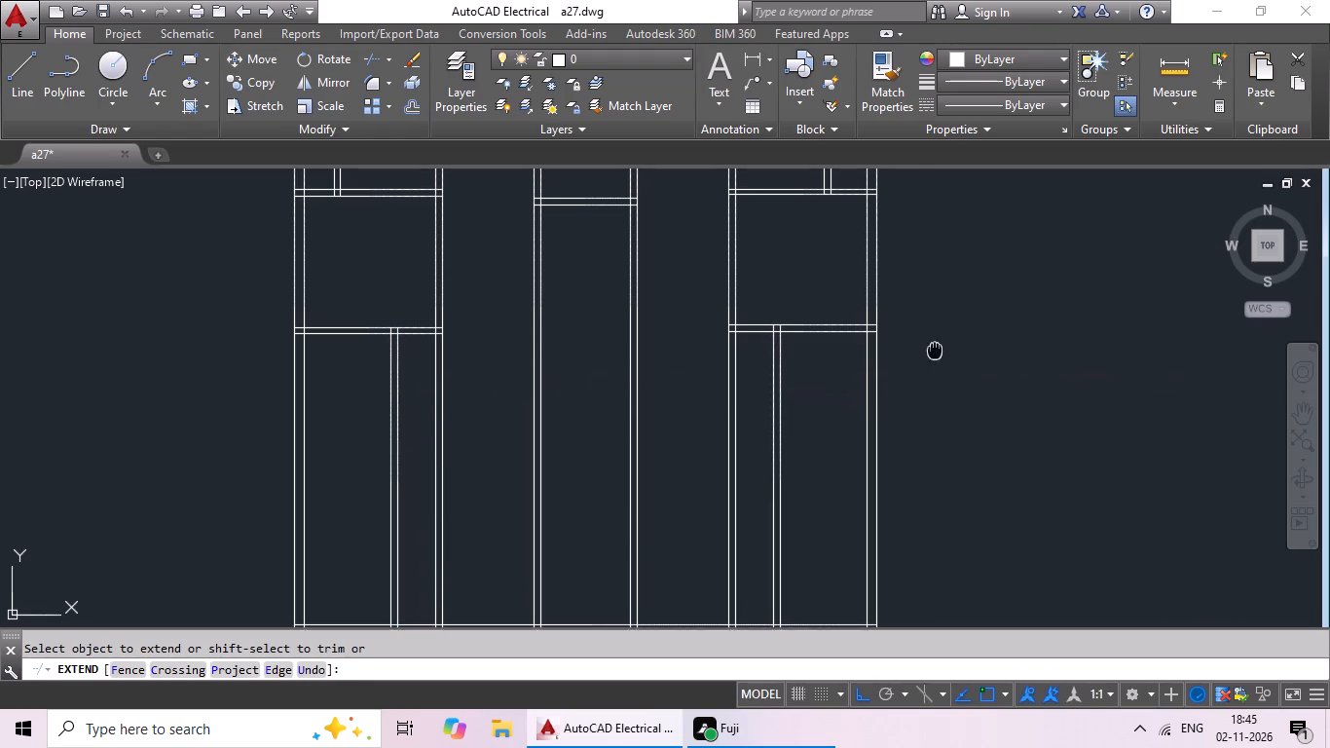
{"action": "middle_click_drag", "start_coordinate": [932, 354], "coordinate": [902, 376]}
{"action": "key", "text": "Escape"}
{"action": "key", "text": "Escape"}
{"action": "key", "text": "Escape"}
{"action": "key", "text": "Escape"}
{"action": "key", "text": "Escape"}
{"action": "key", "text": "Escape"}
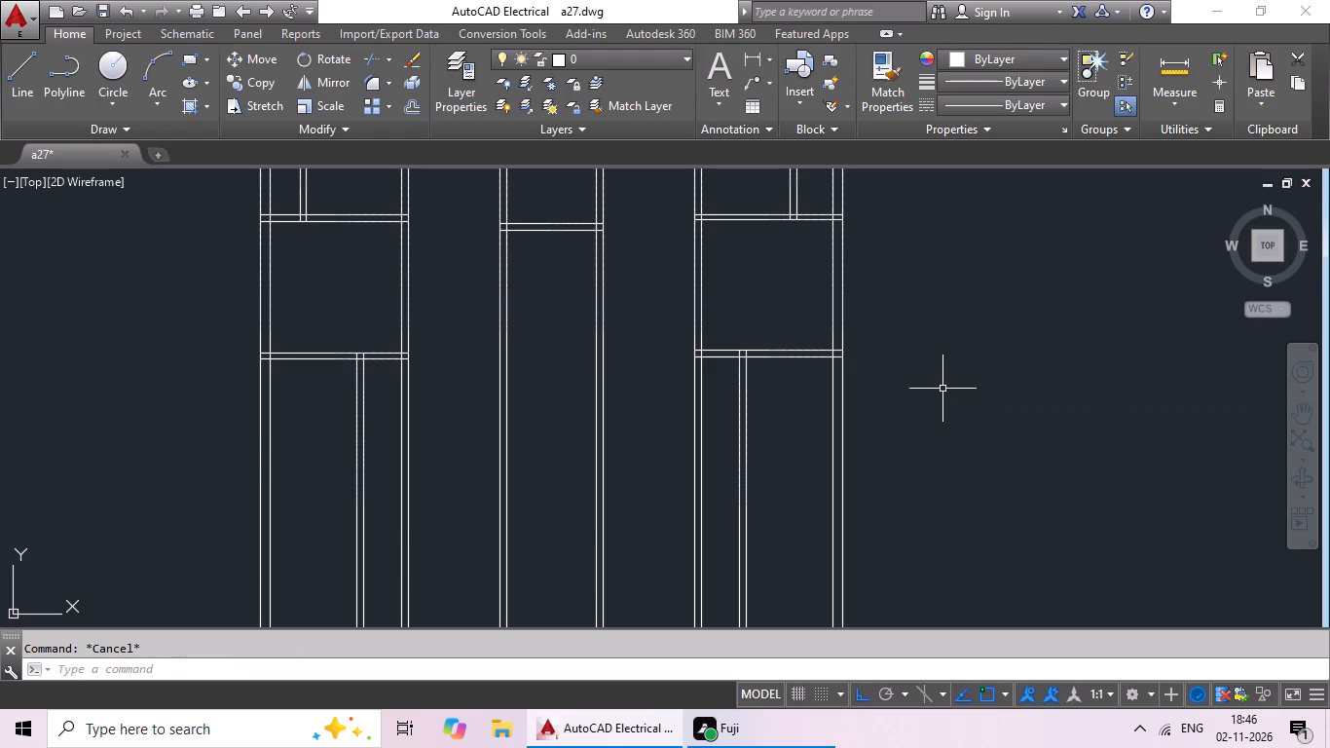
{"action": "key", "text": "Escape"}
{"action": "key", "text": "Escape"}
{"action": "key", "text": "Escape"}
{"action": "key", "text": "Escape"}
{"action": "key", "text": "Escape"}
{"action": "key", "text": "Escape"}
{"action": "key", "text": "Escape"}
Offset the lower line of the third horizontal partition 6' downward in both outer bays.
{"action": "key", "text": "o"}
{"action": "key", "text": "Return"}
{"action": "type", "text": "6'"}
{"action": "key", "text": "Return"}
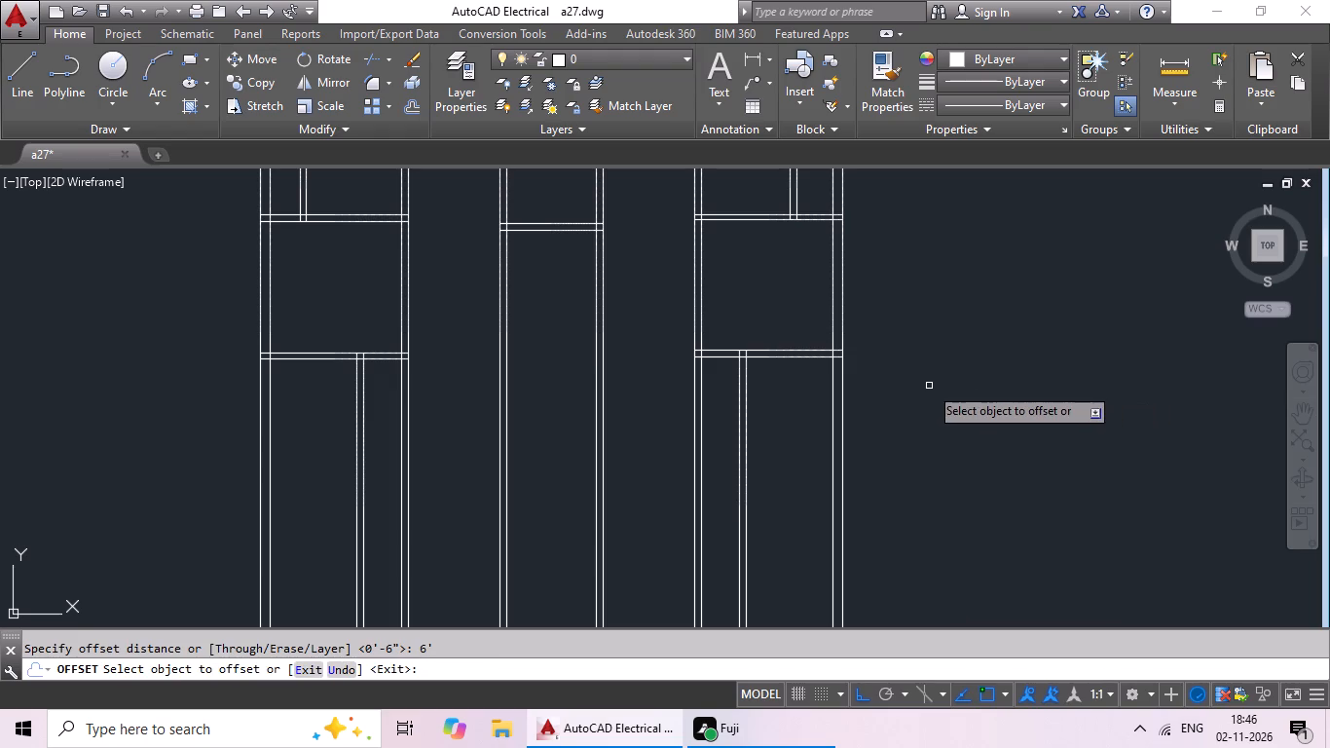
{"action": "left_click", "coordinate": [822, 356]}
{"action": "left_click", "coordinate": [815, 392]}
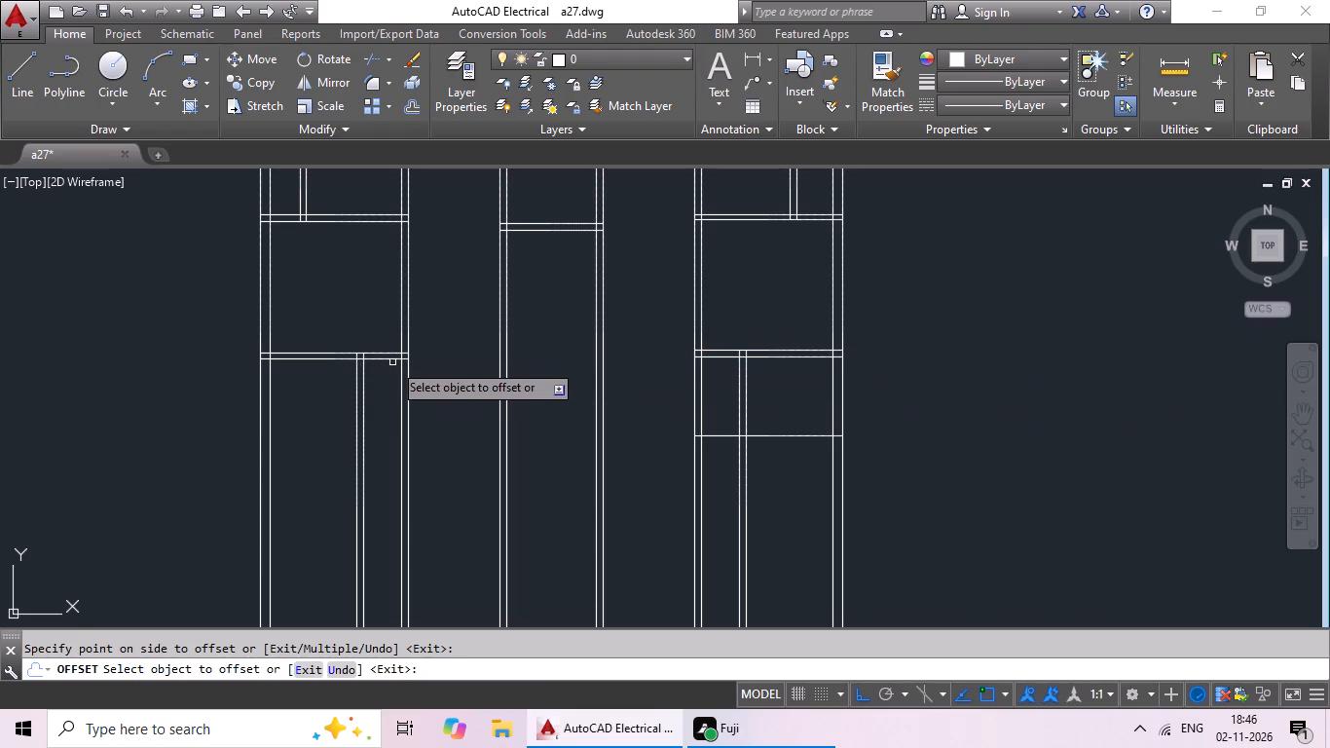
{"action": "left_click_drag", "start_coordinate": [388, 359], "coordinate": [383, 385]}
{"action": "left_click", "coordinate": [381, 395]}
{"action": "key", "text": "Escape"}
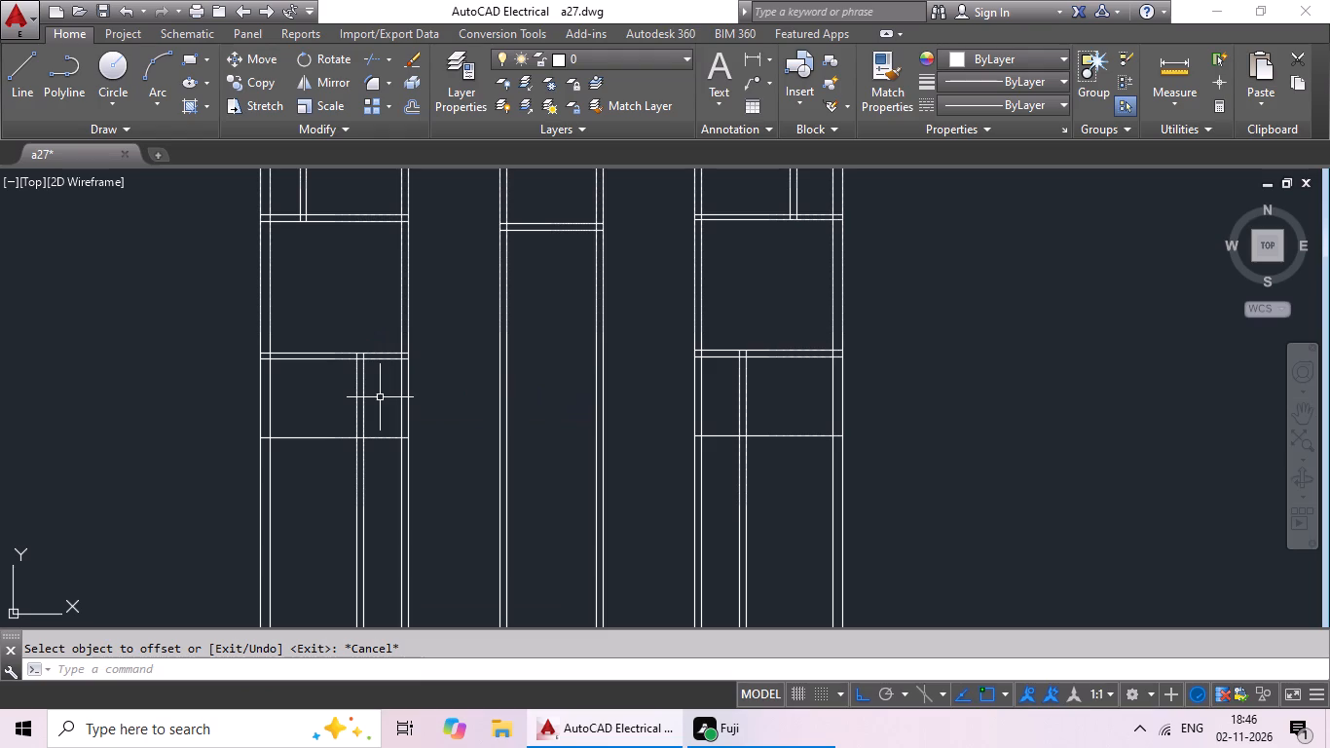
{"action": "key", "text": "Escape"}
{"action": "key", "text": "Escape"}
{"action": "key", "text": "Escape"}
{"action": "key", "text": "Escape"}
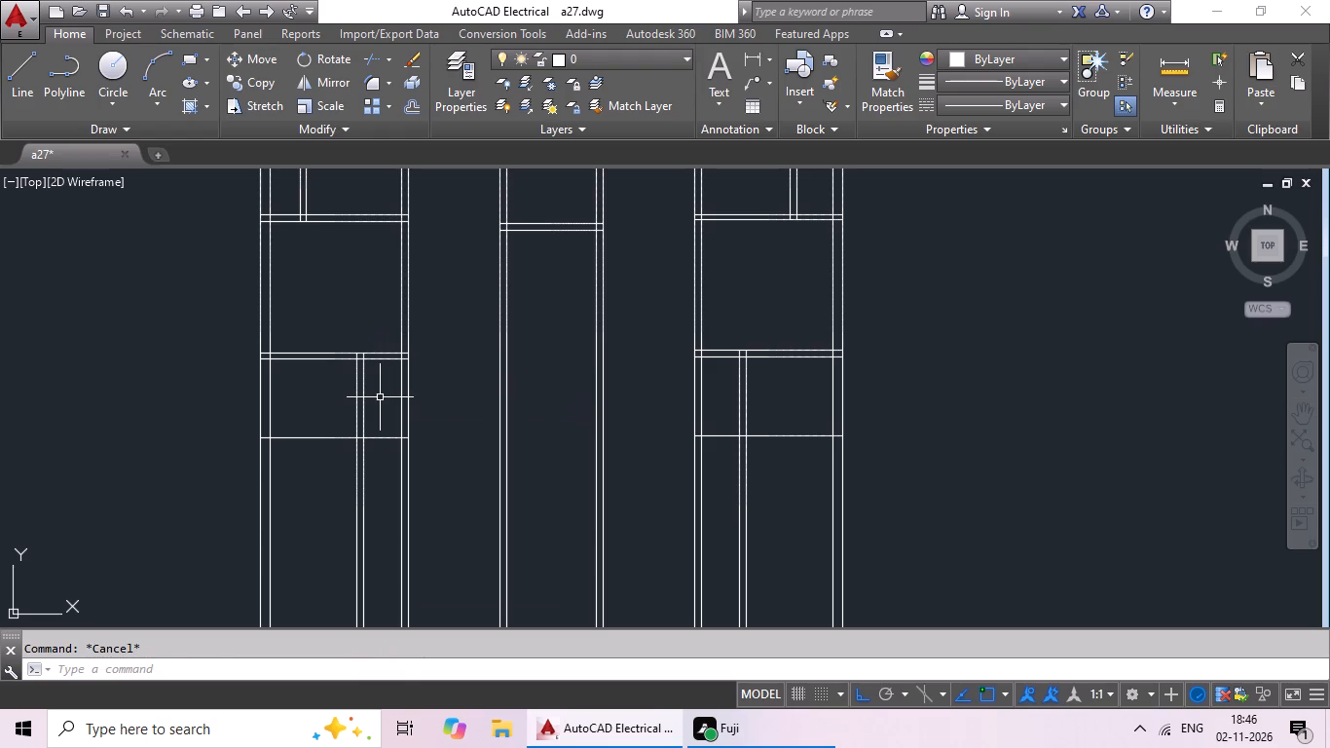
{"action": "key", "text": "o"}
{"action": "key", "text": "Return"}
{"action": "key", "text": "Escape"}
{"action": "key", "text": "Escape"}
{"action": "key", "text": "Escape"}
Offset the lowest horizontal line in both outer bays 6" downward to form the fourth horizontal partition.
{"action": "key", "text": "o"}
{"action": "key", "text": "Return"}
{"action": "type", "text": "6\""}
{"action": "key", "text": "Return"}
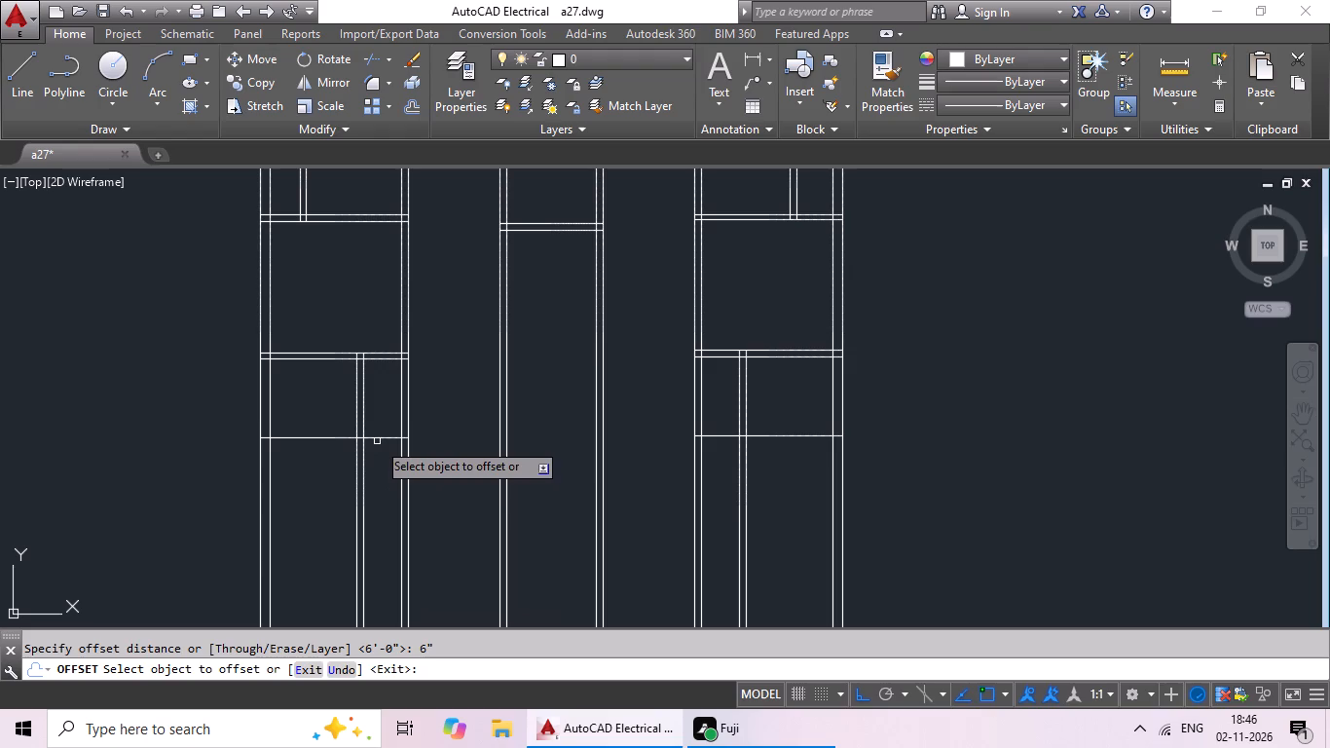
{"action": "left_click_drag", "start_coordinate": [377, 438], "coordinate": [366, 479]}
{"action": "left_click", "coordinate": [365, 482]}
{"action": "left_click_drag", "start_coordinate": [770, 434], "coordinate": [767, 448]}
{"action": "left_click", "coordinate": [755, 492]}
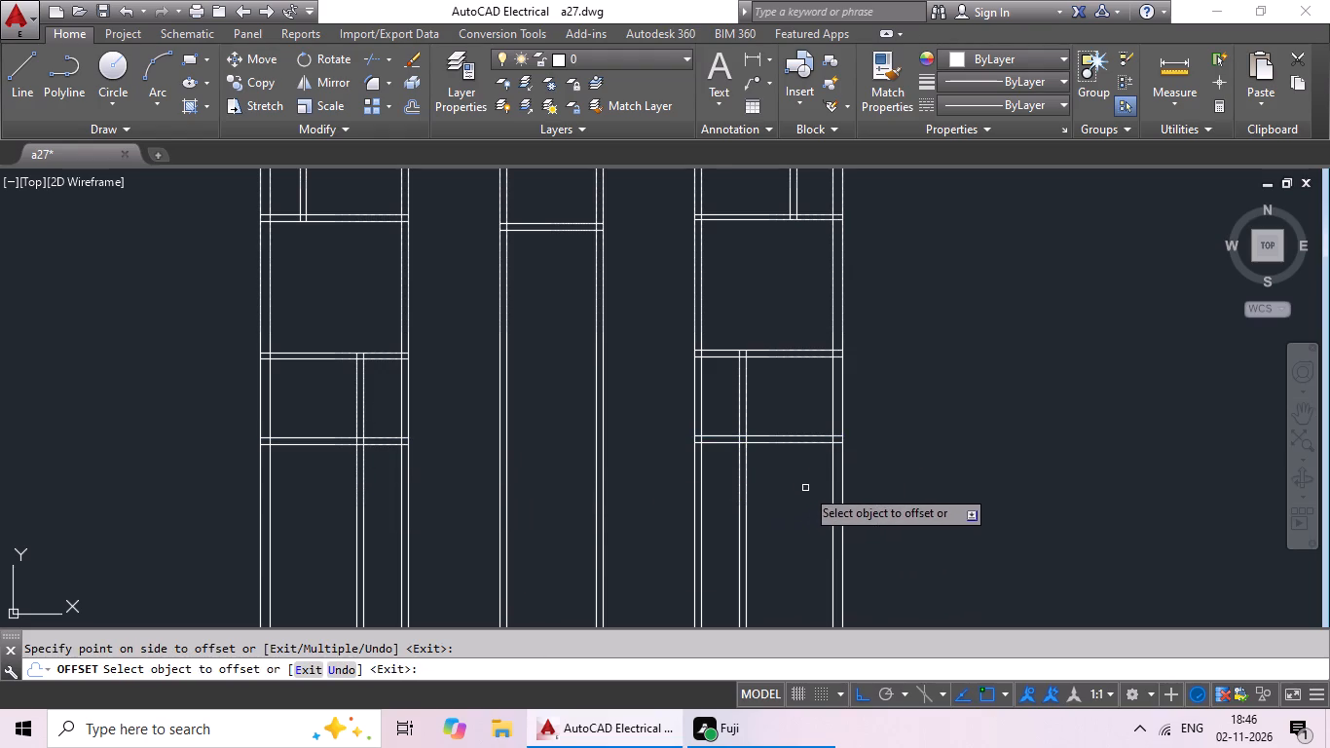
{"action": "middle_click", "coordinate": [804, 426]}
{"action": "middle_click_drag", "start_coordinate": [782, 500], "coordinate": [794, 470]}
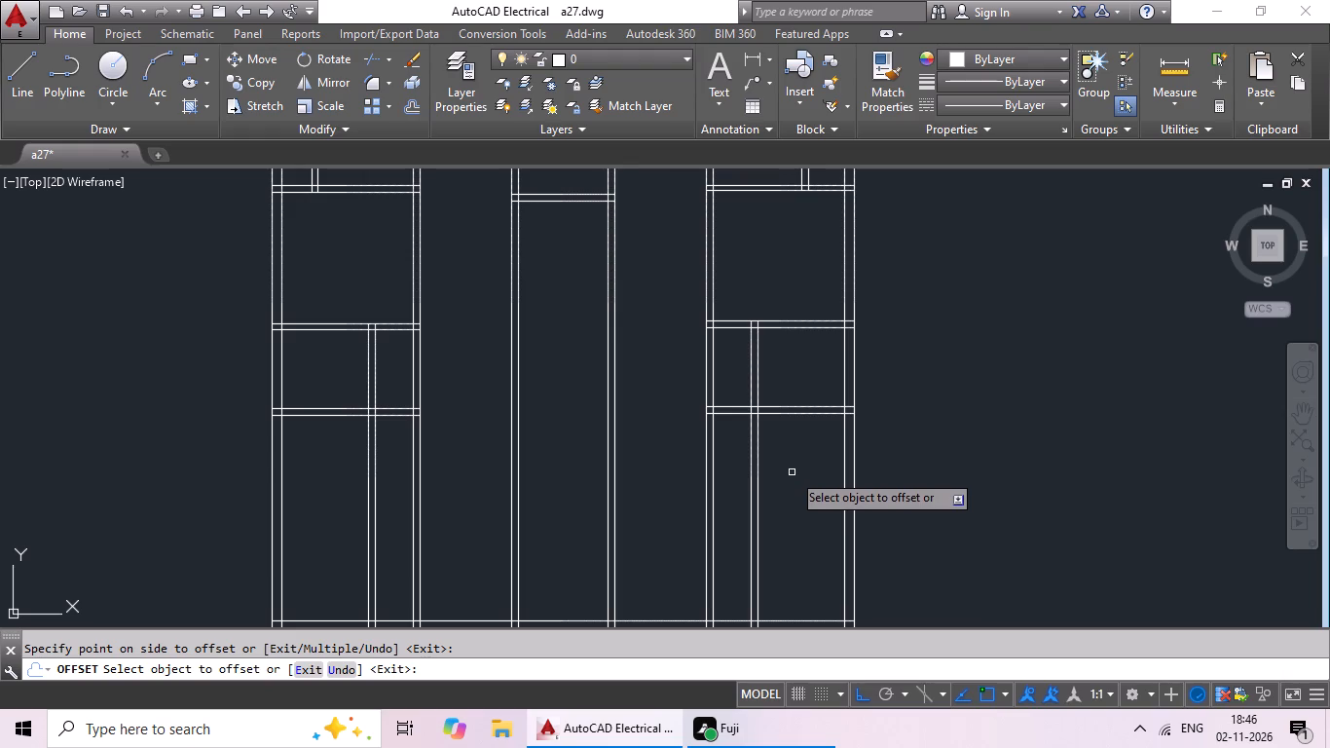
{"action": "key", "text": "Escape"}
{"action": "key", "text": "Escape"}
{"action": "key", "text": "Escape"}
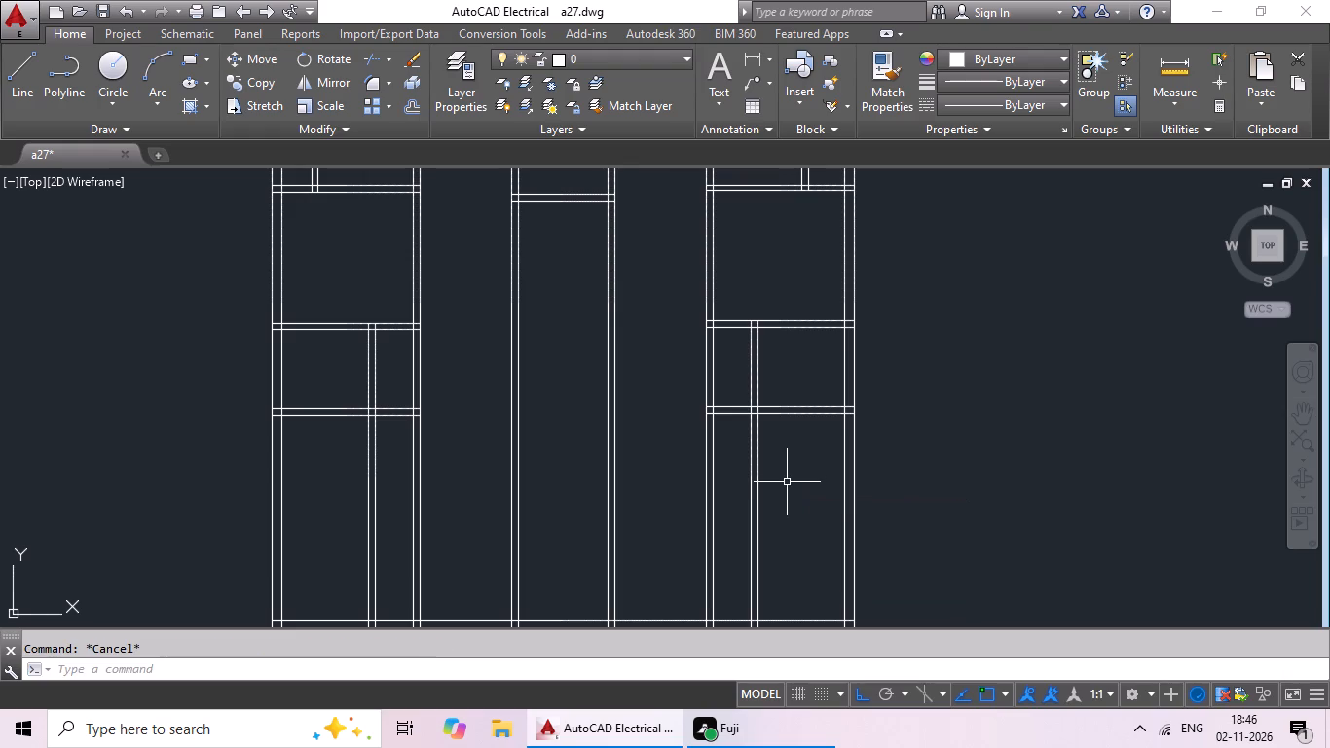
{"action": "key", "text": "Escape"}
{"action": "key", "text": "Escape"}
{"action": "key", "text": "Escape"}
{"action": "key", "text": "Escape"}
Offset the lower line of the east bay's fourth horizontal partition 4' downward.
{"action": "key", "text": "o"}
{"action": "key", "text": "Return"}
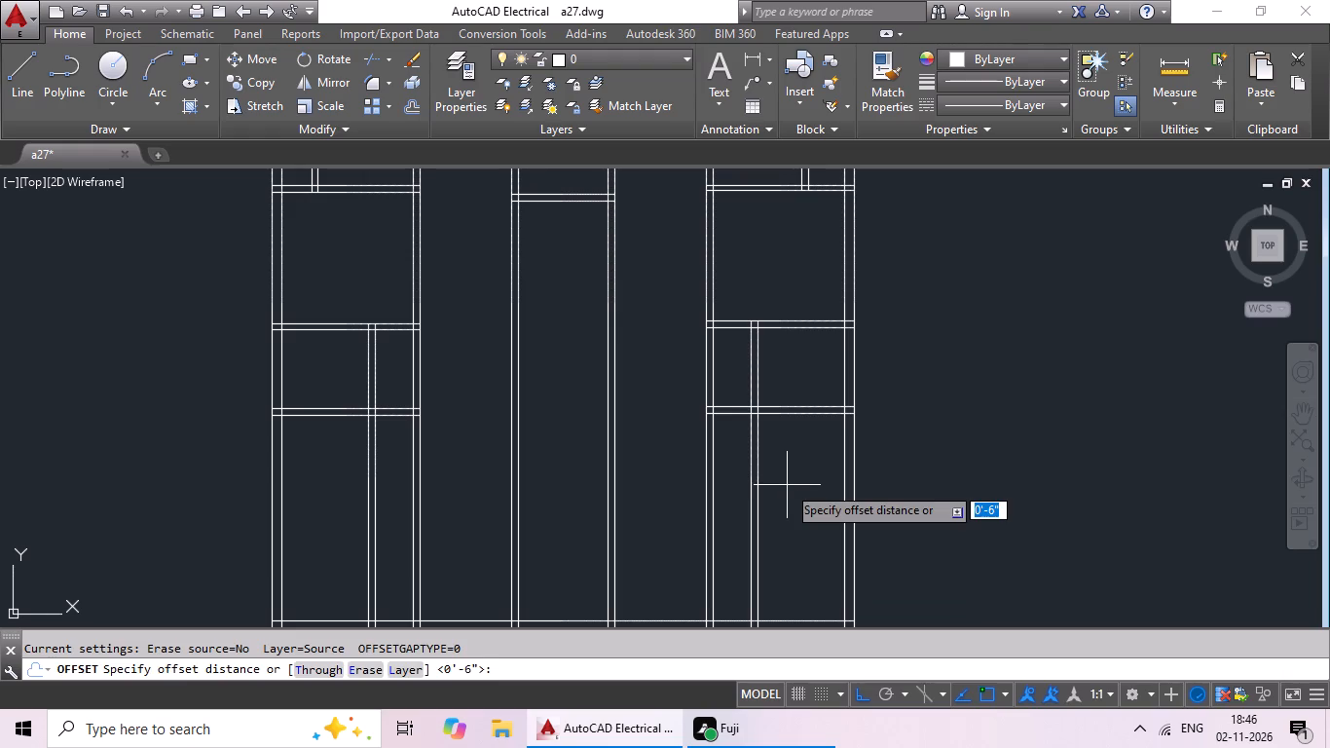
{"action": "type", "text": "4'"}
{"action": "key", "text": "Return"}
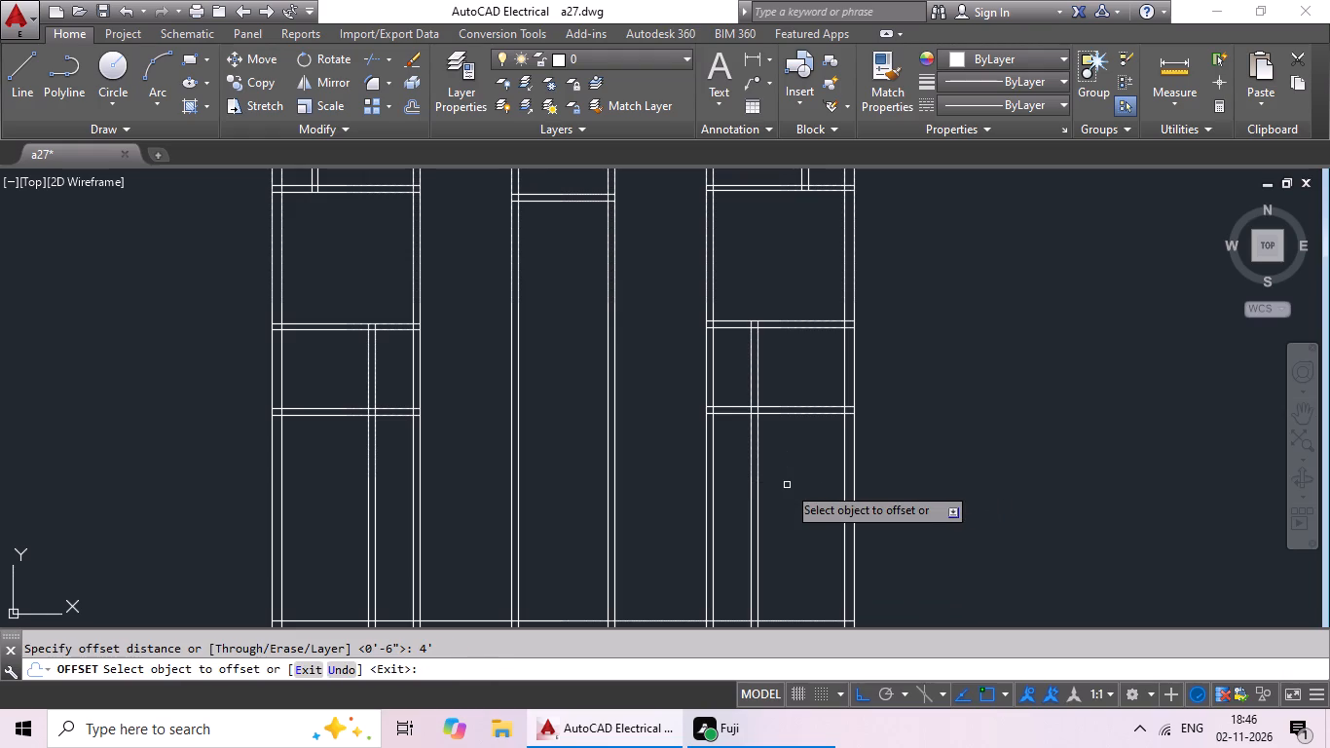
{"action": "left_click_drag", "start_coordinate": [787, 416], "coordinate": [799, 453]}
{"action": "left_click", "coordinate": [822, 496]}
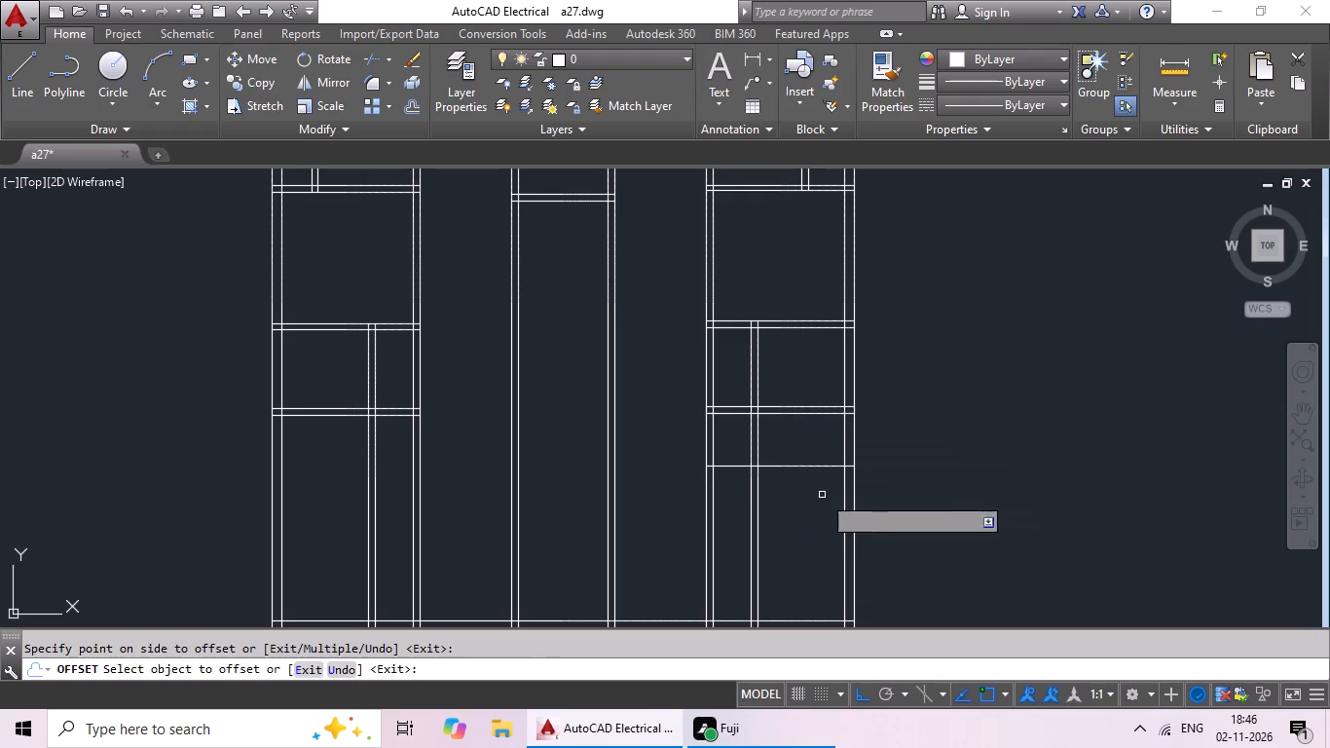
{"action": "key", "text": "Escape"}
{"action": "key", "text": "Escape"}
{"action": "key", "text": "Escape"}
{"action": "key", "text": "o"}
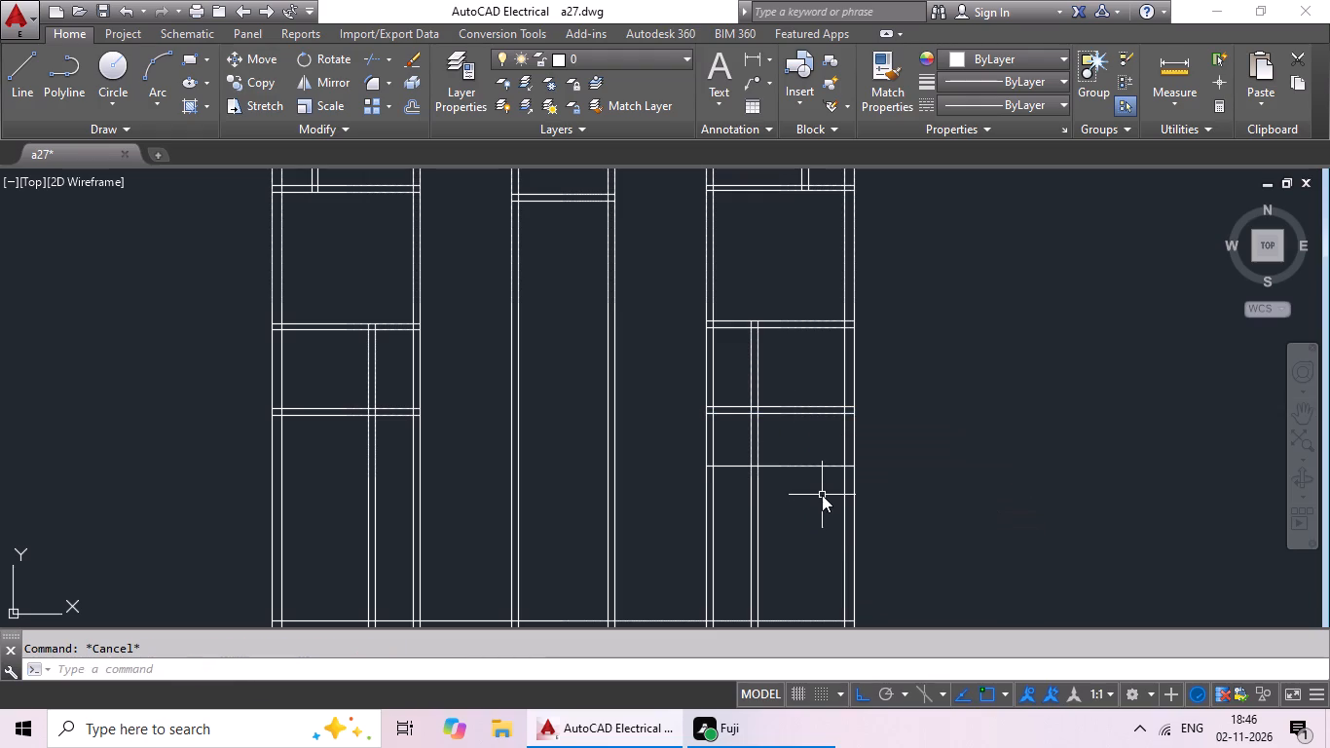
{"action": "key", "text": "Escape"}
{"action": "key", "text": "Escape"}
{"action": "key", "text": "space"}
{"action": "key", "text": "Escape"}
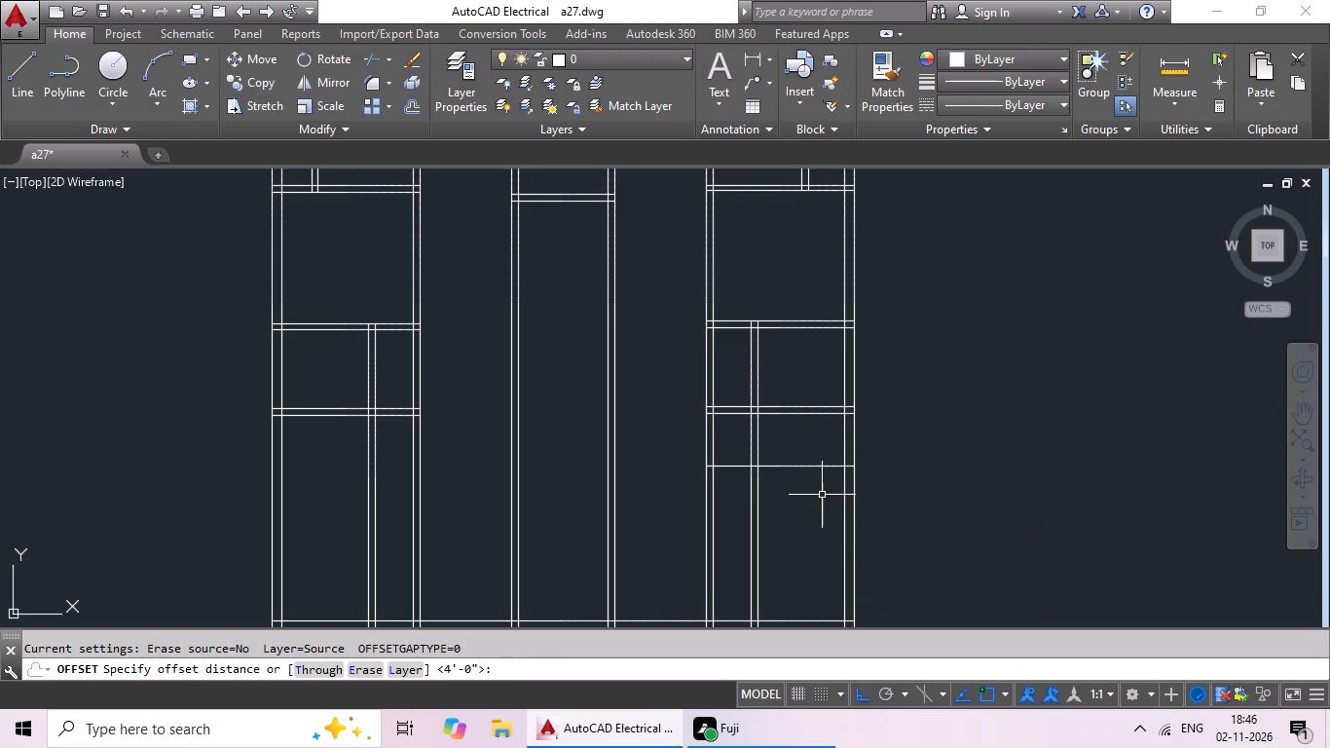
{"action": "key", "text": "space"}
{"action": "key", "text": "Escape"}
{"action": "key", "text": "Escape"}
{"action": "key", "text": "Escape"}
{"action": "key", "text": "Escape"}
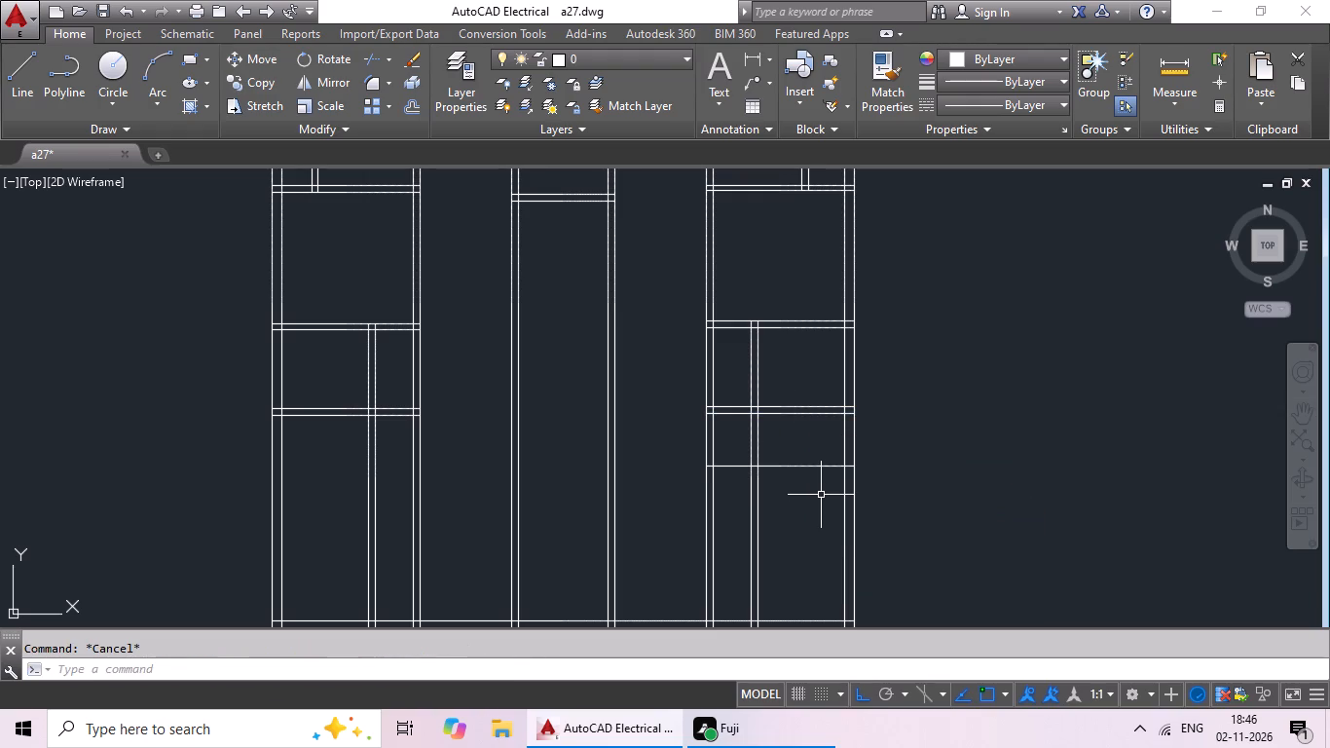
Offset the lower line of the west bay's fourth horizontal partition 4' downward.
{"action": "key", "text": "o"}
{"action": "key", "text": "Return"}
{"action": "type", "text": "4'"}
{"action": "key", "text": "Return"}
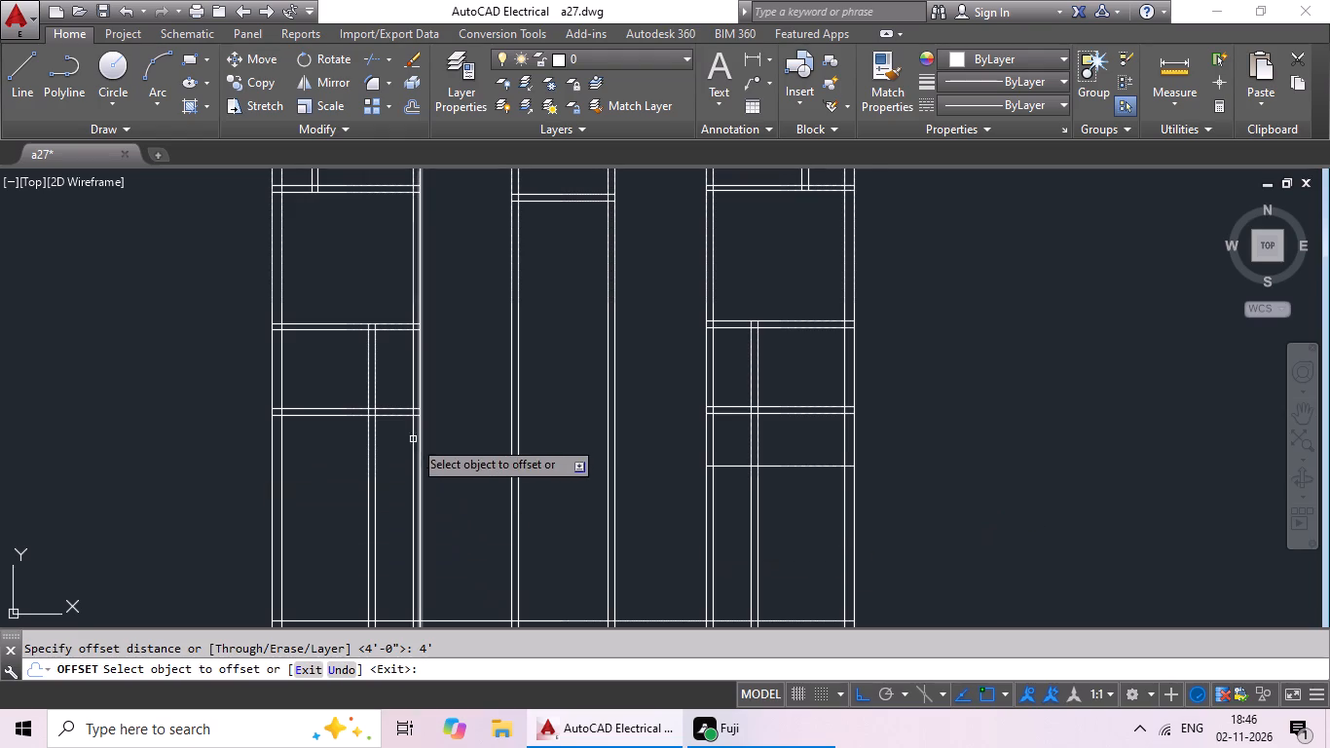
{"action": "left_click", "coordinate": [403, 414]}
{"action": "left_click", "coordinate": [405, 476]}
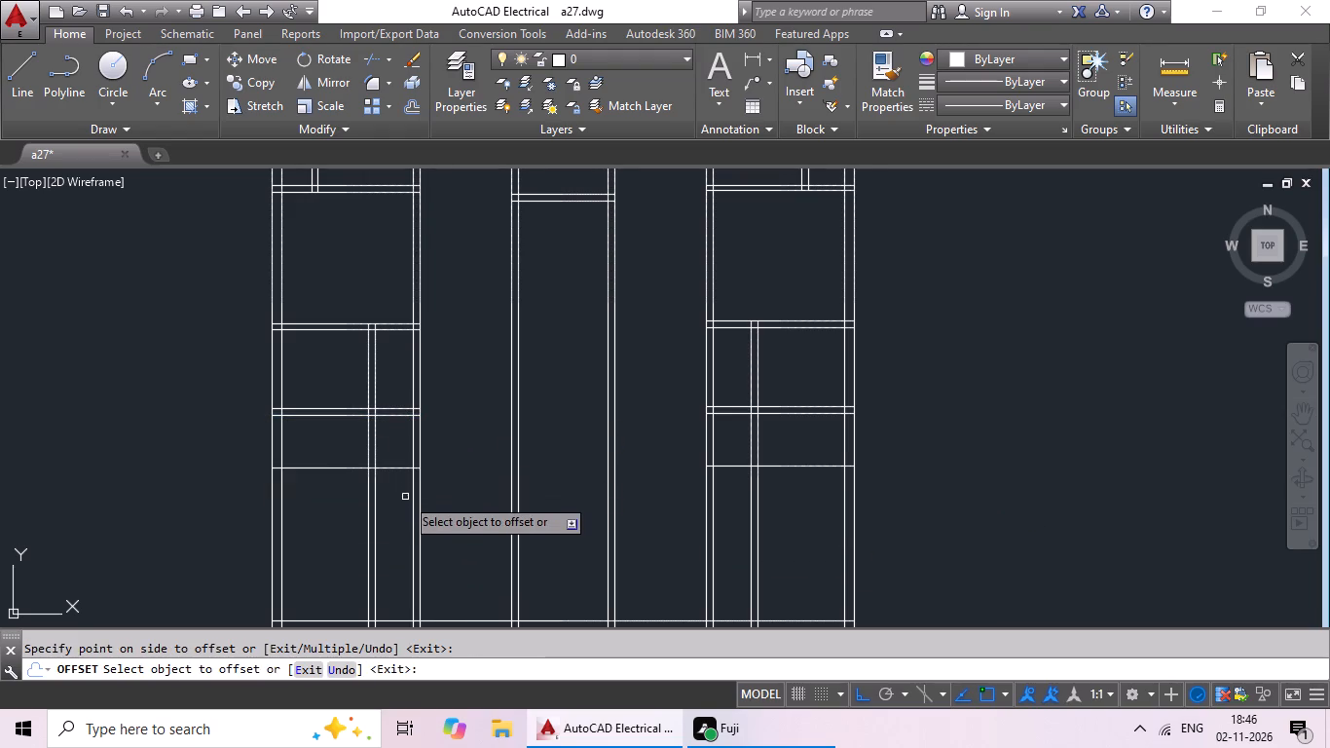
{"action": "key", "text": "Escape"}
{"action": "key", "text": "Escape"}
Offset the newest horizontal line in both outer bays 6" downward to form the fifth horizontal partition.
{"action": "key", "text": "o"}
{"action": "key", "text": "Return"}
{"action": "key", "text": "6"}
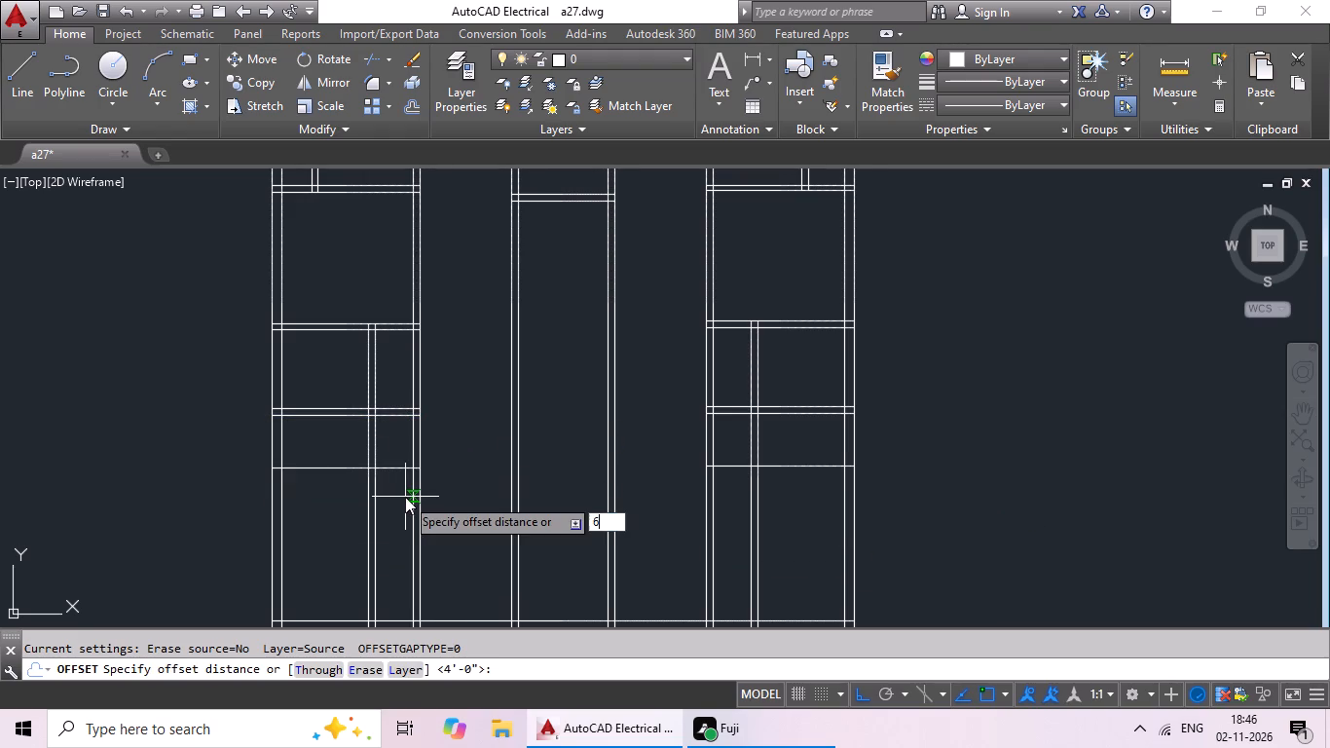
{"action": "key", "text": "shift+quotedbl"}
{"action": "key", "text": "Return"}
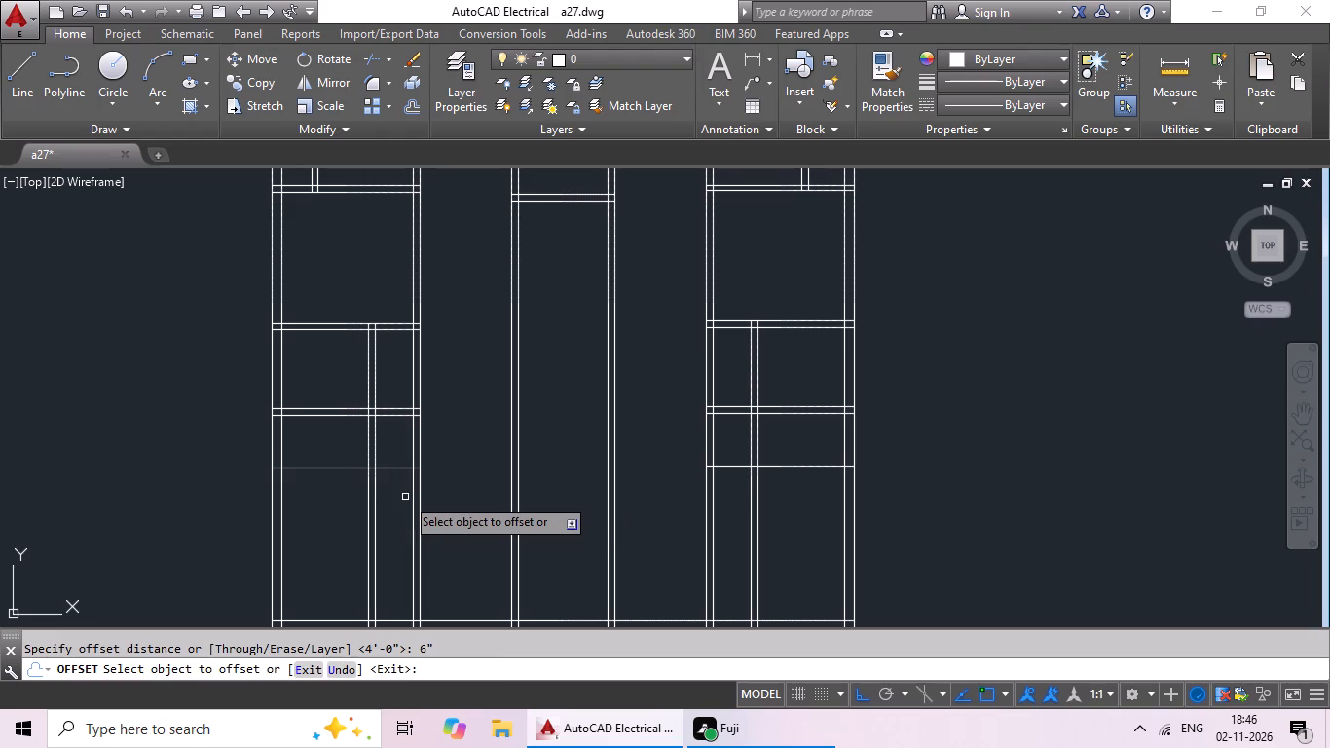
{"action": "left_click_drag", "start_coordinate": [396, 468], "coordinate": [396, 481]}
{"action": "left_click_drag", "start_coordinate": [397, 510], "coordinate": [425, 517]}
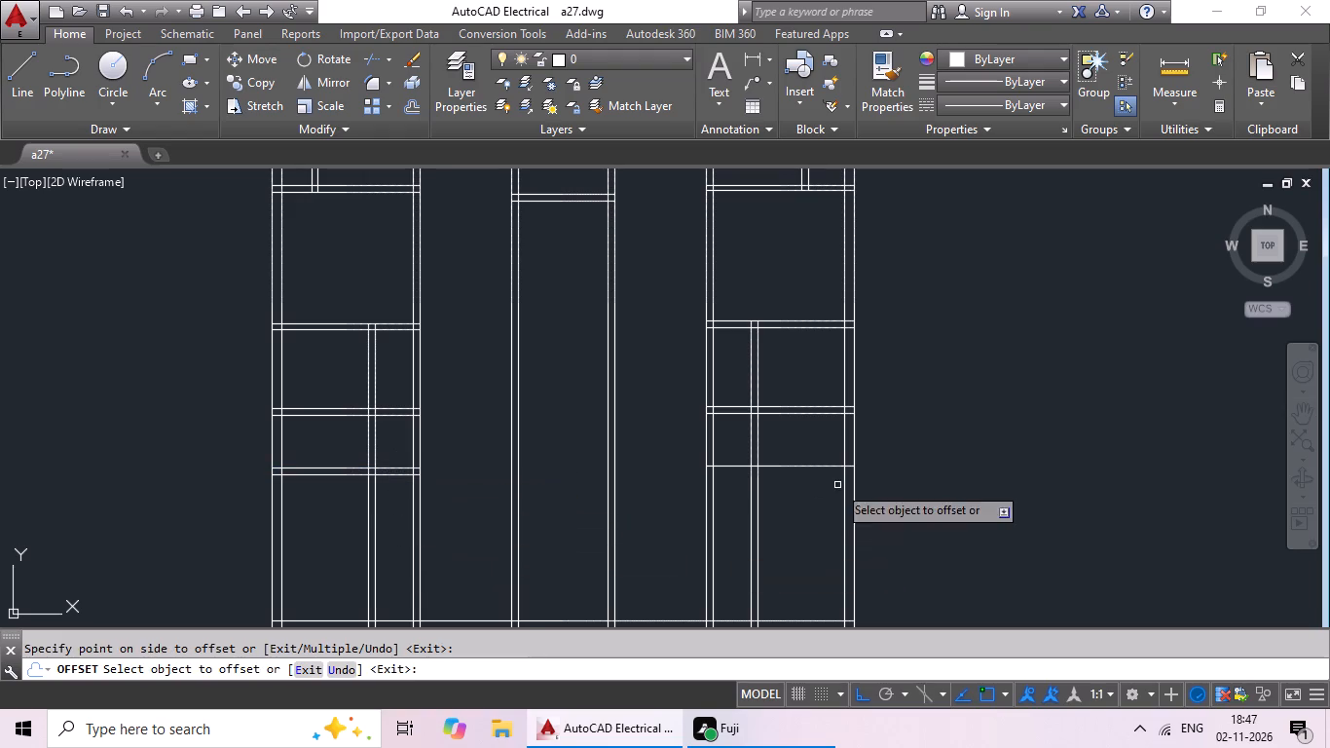
{"action": "left_click", "coordinate": [806, 463]}
{"action": "left_click_drag", "start_coordinate": [806, 466], "coordinate": [801, 487]}
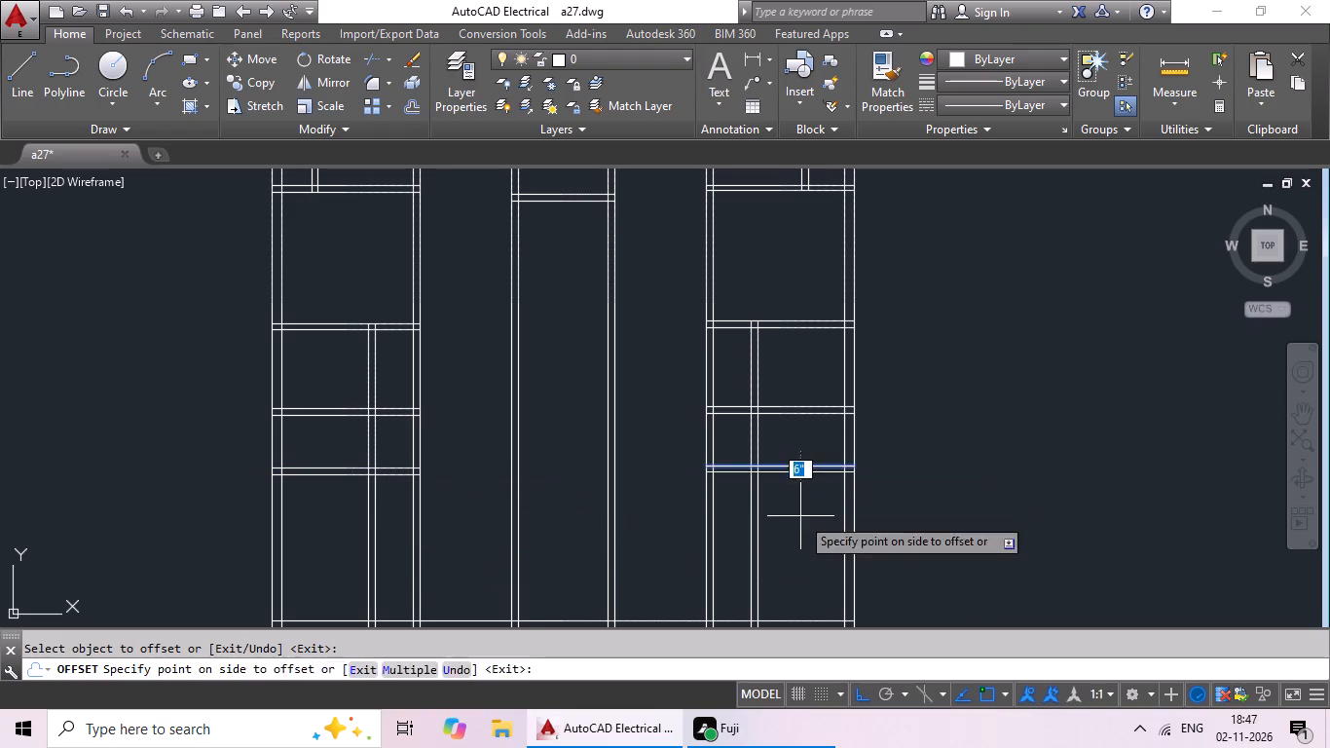
{"action": "left_click", "coordinate": [800, 521]}
{"action": "key", "text": "Escape"}
{"action": "key", "text": "Escape"}
Trim the east bay's fourth and fifth horizontal partitions between the bay's inner wall and its vertical partition.
{"action": "type", "text": "tr"}
{"action": "key", "text": "space"}
{"action": "key", "text": "space"}
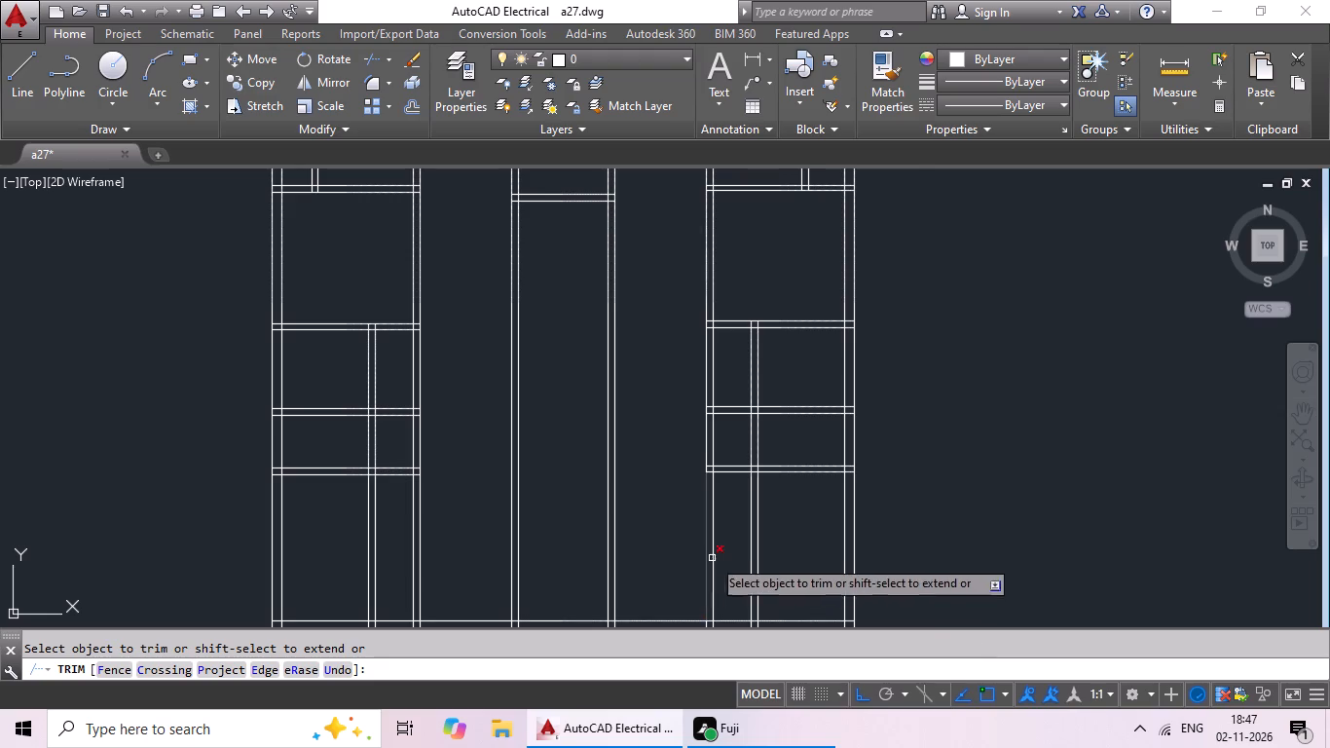
{"action": "scroll", "coordinate": [748, 451], "scroll_direction": "up", "scroll_amount": 3}
{"action": "scroll", "coordinate": [748, 450], "scroll_direction": "down", "scroll_amount": 1}
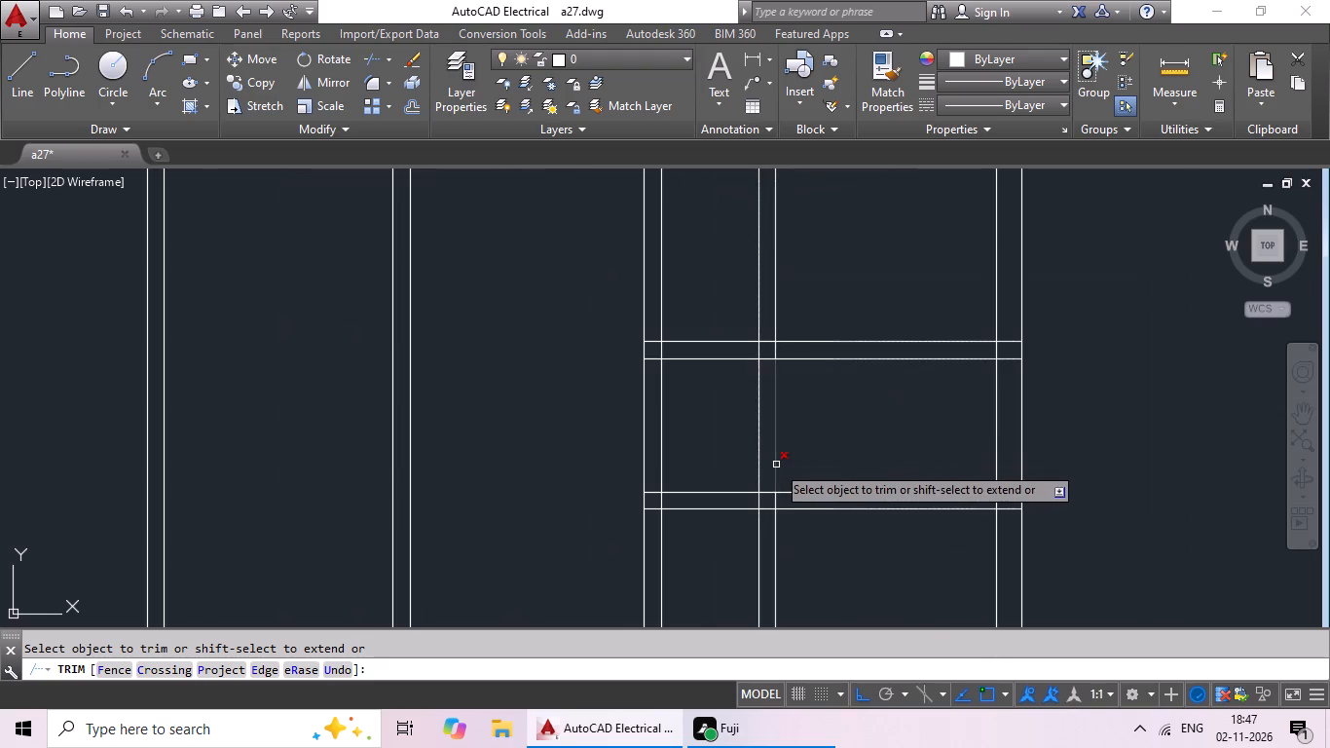
{"action": "scroll", "coordinate": [788, 505], "scroll_direction": "up", "scroll_amount": 2}
{"action": "left_click_drag", "start_coordinate": [655, 380], "coordinate": [603, 596]}
{"action": "left_click", "coordinate": [604, 593]}
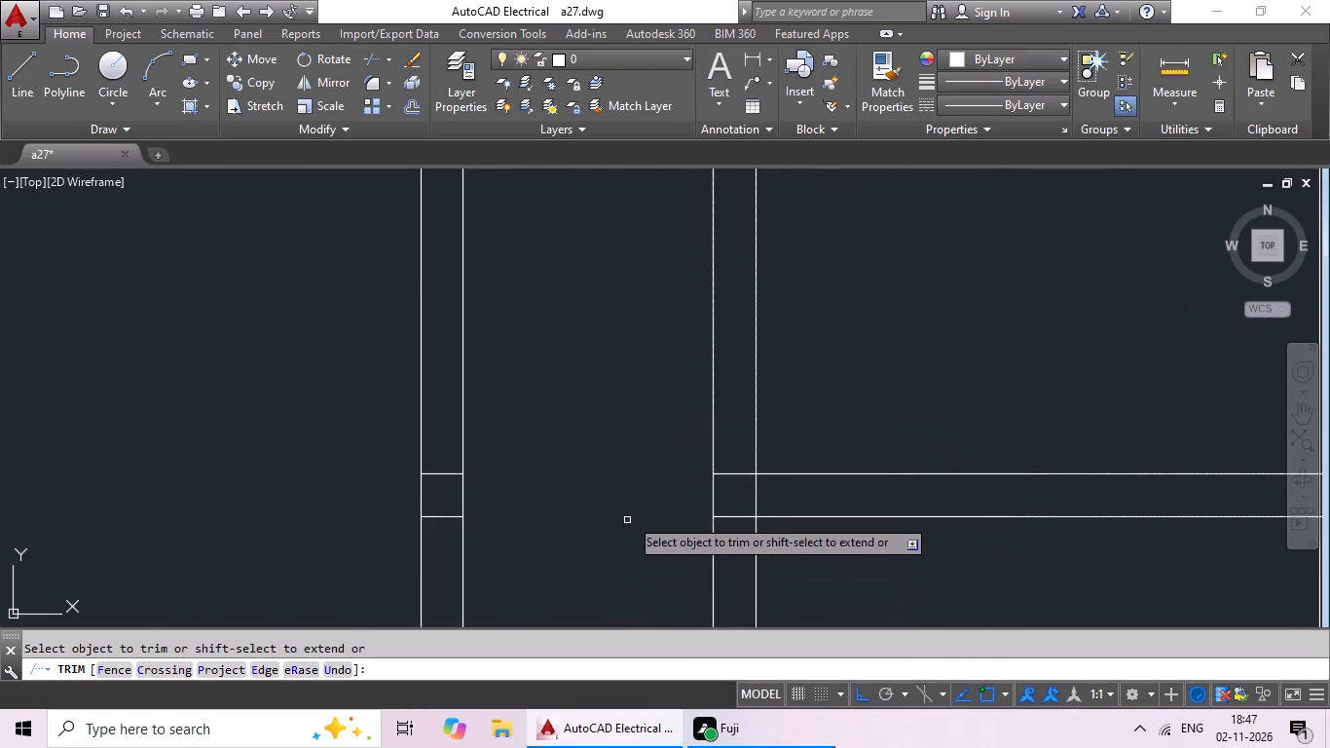
{"action": "scroll", "coordinate": [633, 507], "scroll_direction": "down", "scroll_amount": 3}
{"action": "left_click_drag", "start_coordinate": [620, 366], "coordinate": [620, 469]}
{"action": "left_click", "coordinate": [620, 467]}
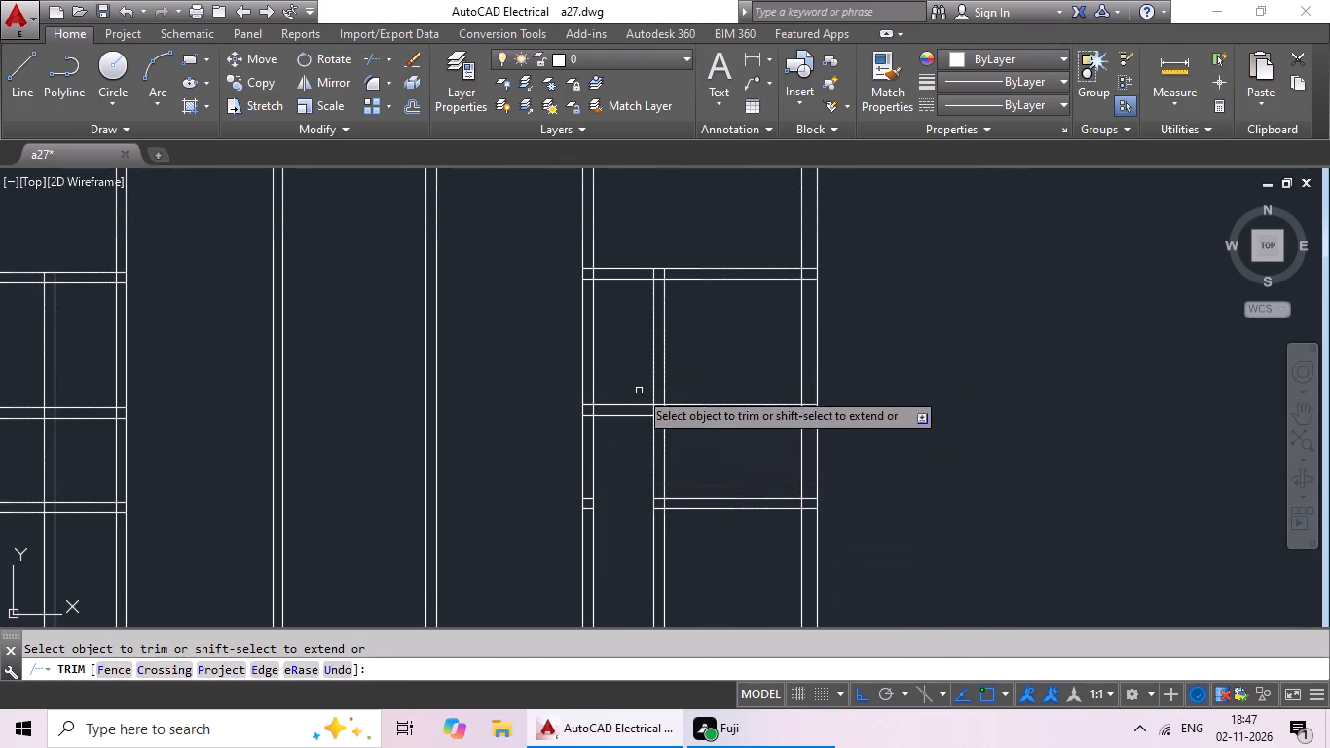
{"action": "left_click_drag", "start_coordinate": [638, 372], "coordinate": [616, 471]}
{"action": "left_click", "coordinate": [618, 465]}
Trim the vertical partition lines below the fifth horizontal partition in both outer bays.
{"action": "middle_click_drag", "start_coordinate": [769, 548], "coordinate": [756, 360]}
{"action": "left_click_drag", "start_coordinate": [766, 362], "coordinate": [682, 440]}
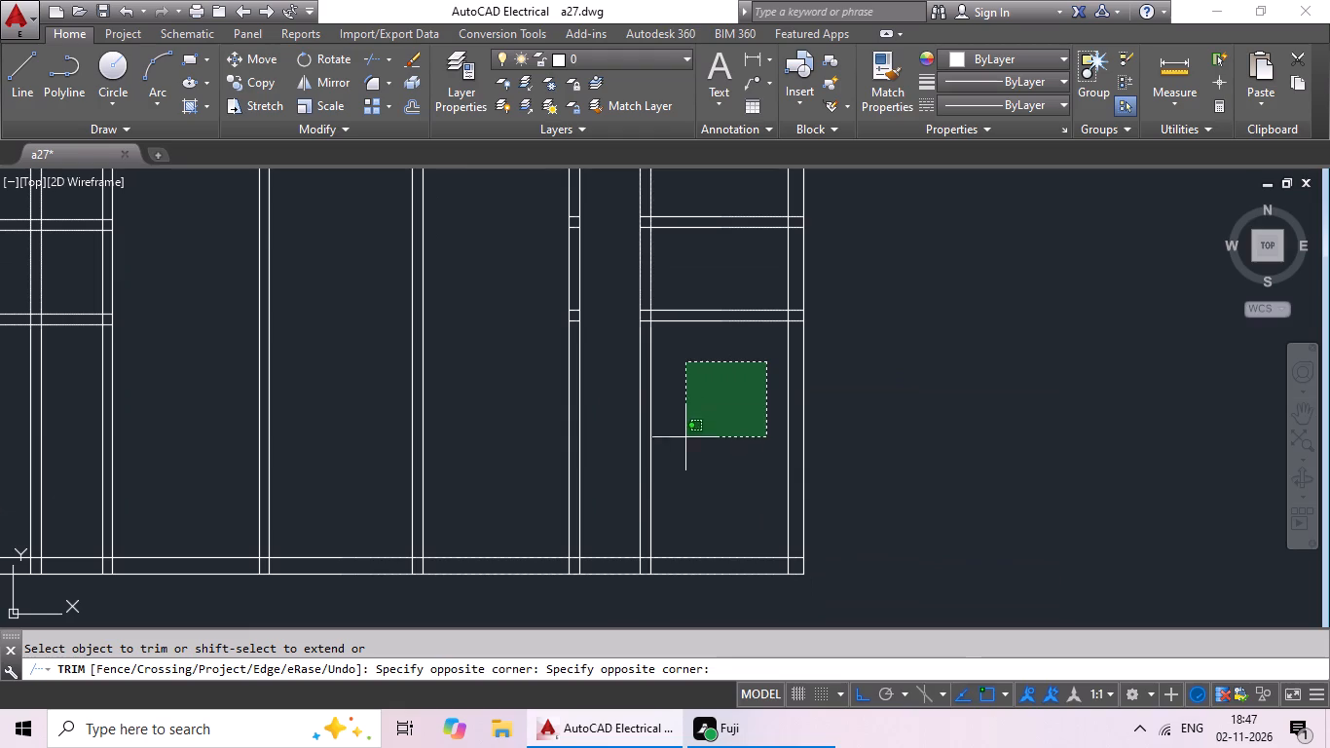
{"action": "left_click_drag", "start_coordinate": [682, 440], "coordinate": [633, 507]}
{"action": "scroll", "coordinate": [670, 491], "scroll_direction": "down", "scroll_amount": 2}
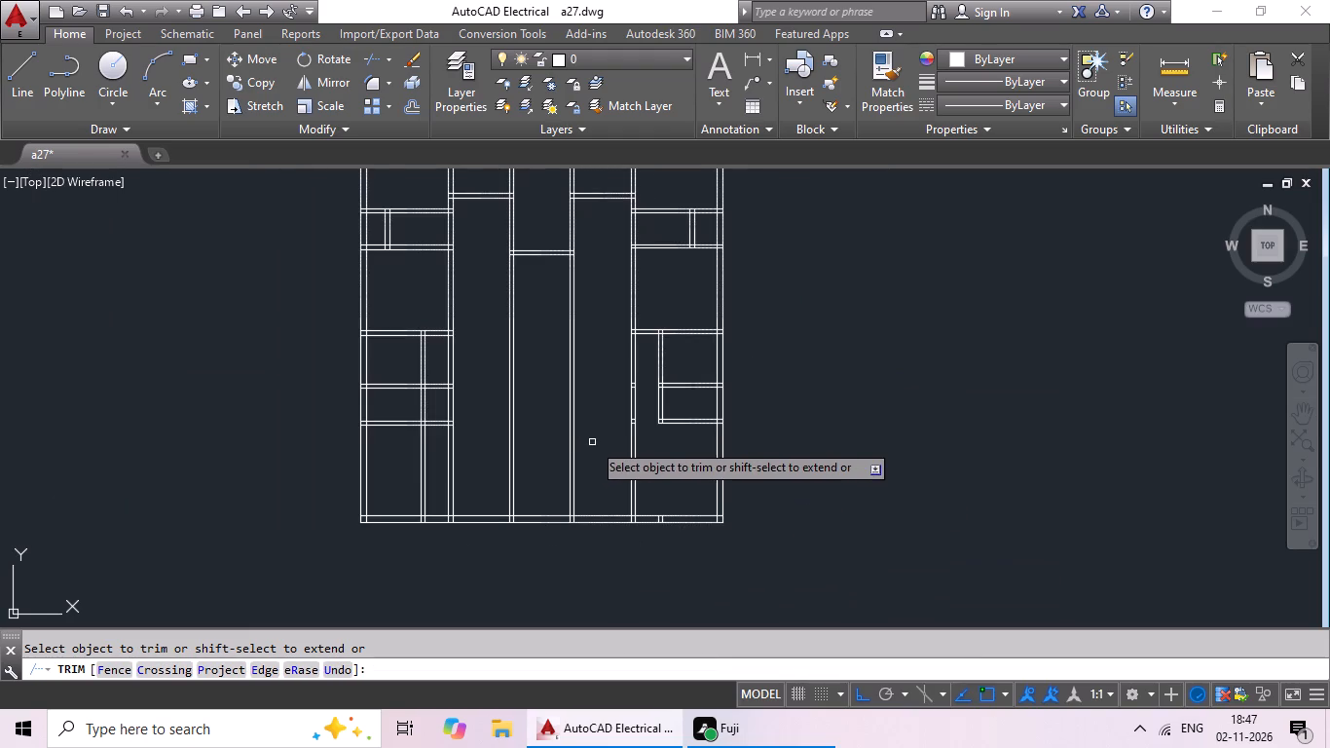
{"action": "middle_click_drag", "start_coordinate": [499, 432], "coordinate": [565, 387]}
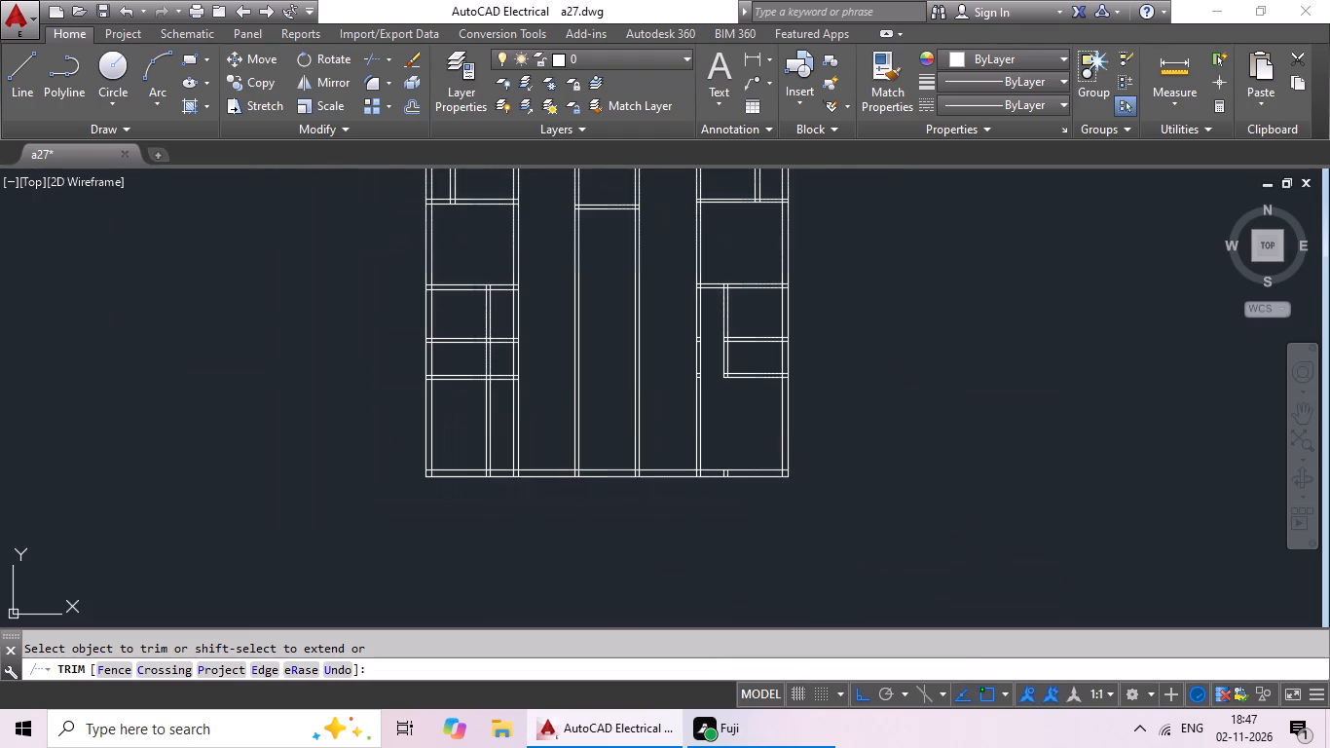
{"action": "scroll", "coordinate": [480, 438], "scroll_direction": "up", "scroll_amount": 3}
{"action": "scroll", "coordinate": [544, 318], "scroll_direction": "down", "scroll_amount": 1}
{"action": "left_click_drag", "start_coordinate": [548, 308], "coordinate": [483, 428]}
{"action": "left_click", "coordinate": [483, 429]}
Trim the west bay's fourth and fifth horizontal partitions between its vertical partition and the bay's inner wall.
{"action": "scroll", "coordinate": [526, 364], "scroll_direction": "down", "scroll_amount": 1}
{"action": "middle_click_drag", "start_coordinate": [526, 362], "coordinate": [498, 523]}
{"action": "scroll", "coordinate": [532, 387], "scroll_direction": "up", "scroll_amount": 2}
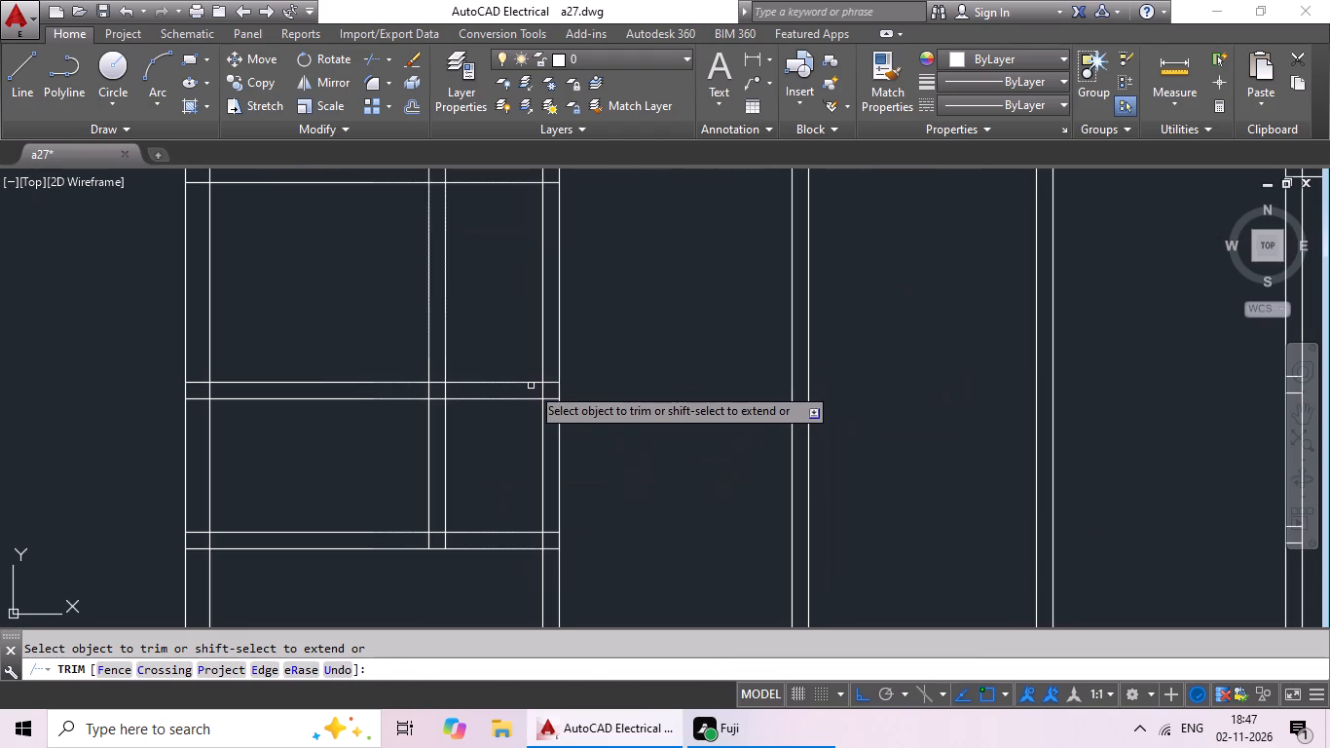
{"action": "left_click_drag", "start_coordinate": [517, 356], "coordinate": [482, 555]}
{"action": "left_click", "coordinate": [482, 555]}
{"action": "middle_click", "coordinate": [496, 527]}
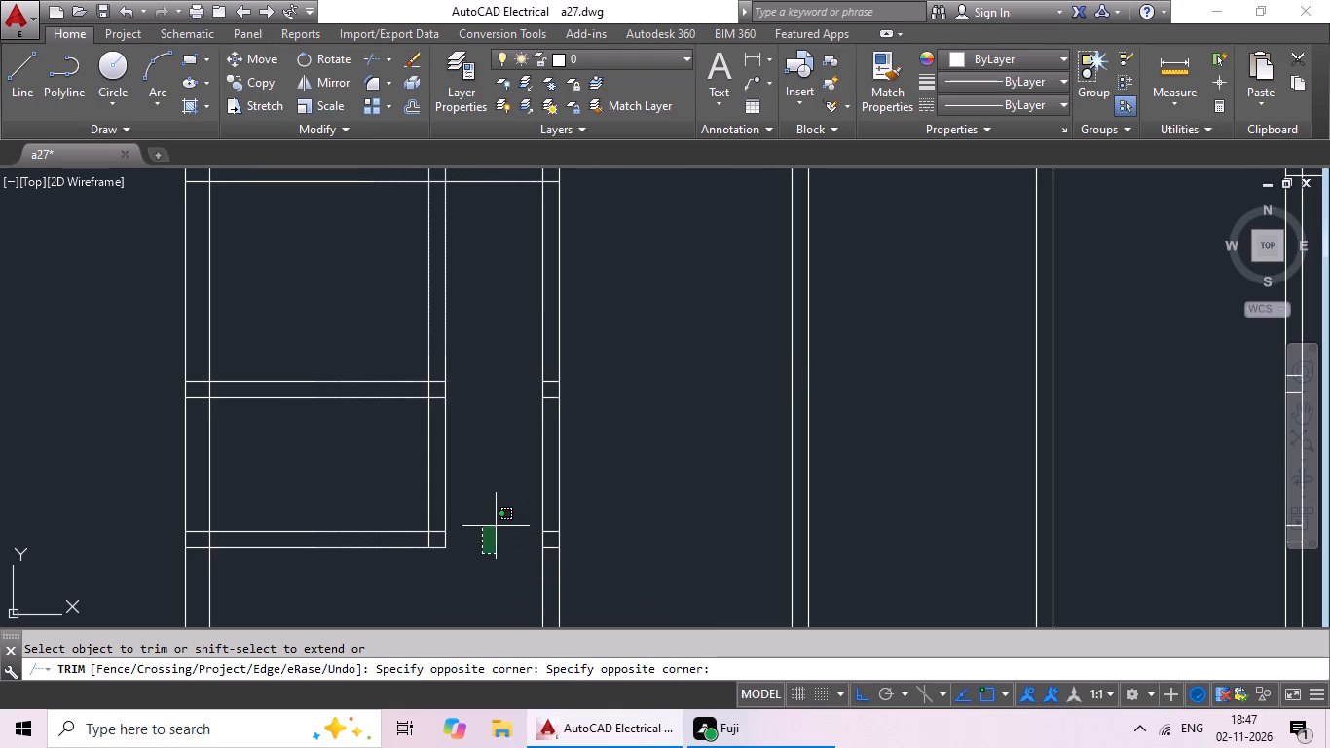
{"action": "left_click", "coordinate": [494, 520]}
{"action": "key", "text": "Escape"}
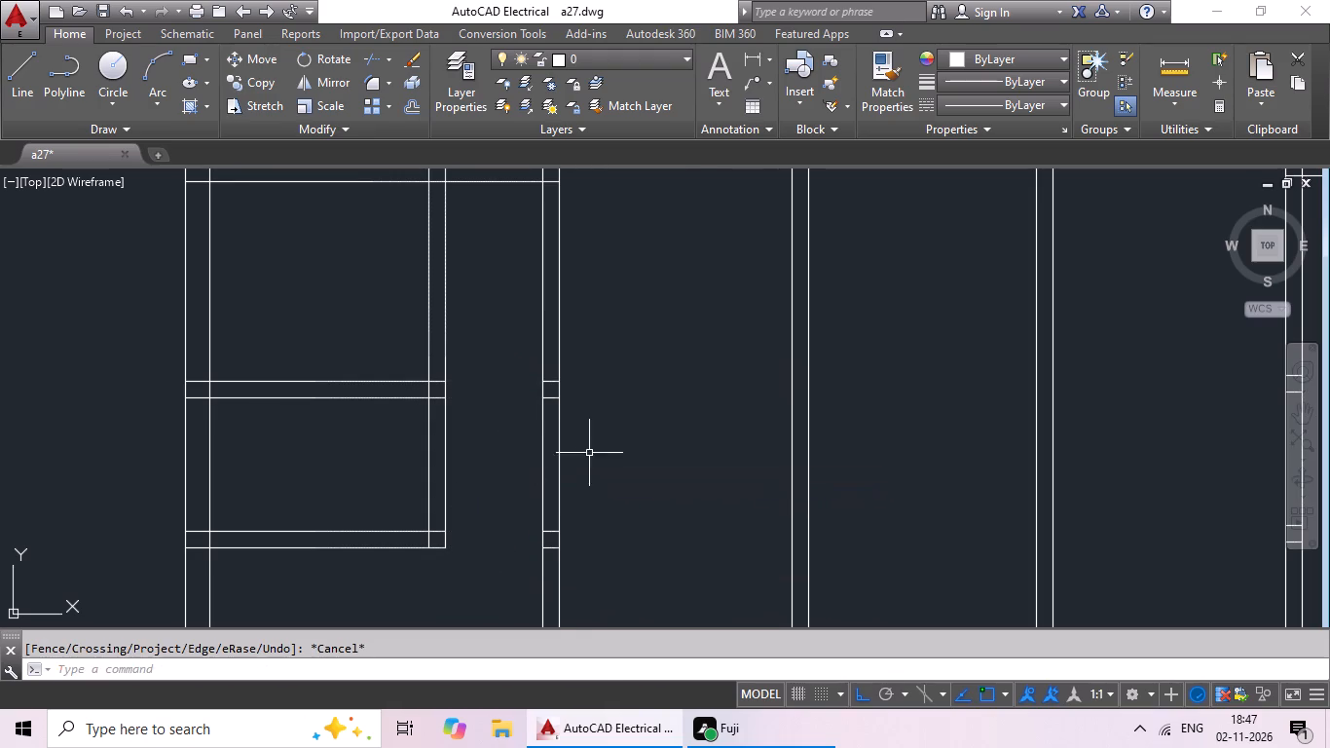
Delete the leftover fourth and fifth partition line stubs inside the west bay's inner wall.
{"action": "scroll", "coordinate": [568, 391], "scroll_direction": "up", "scroll_amount": 5}
{"action": "left_click_drag", "start_coordinate": [547, 291], "coordinate": [493, 602]}
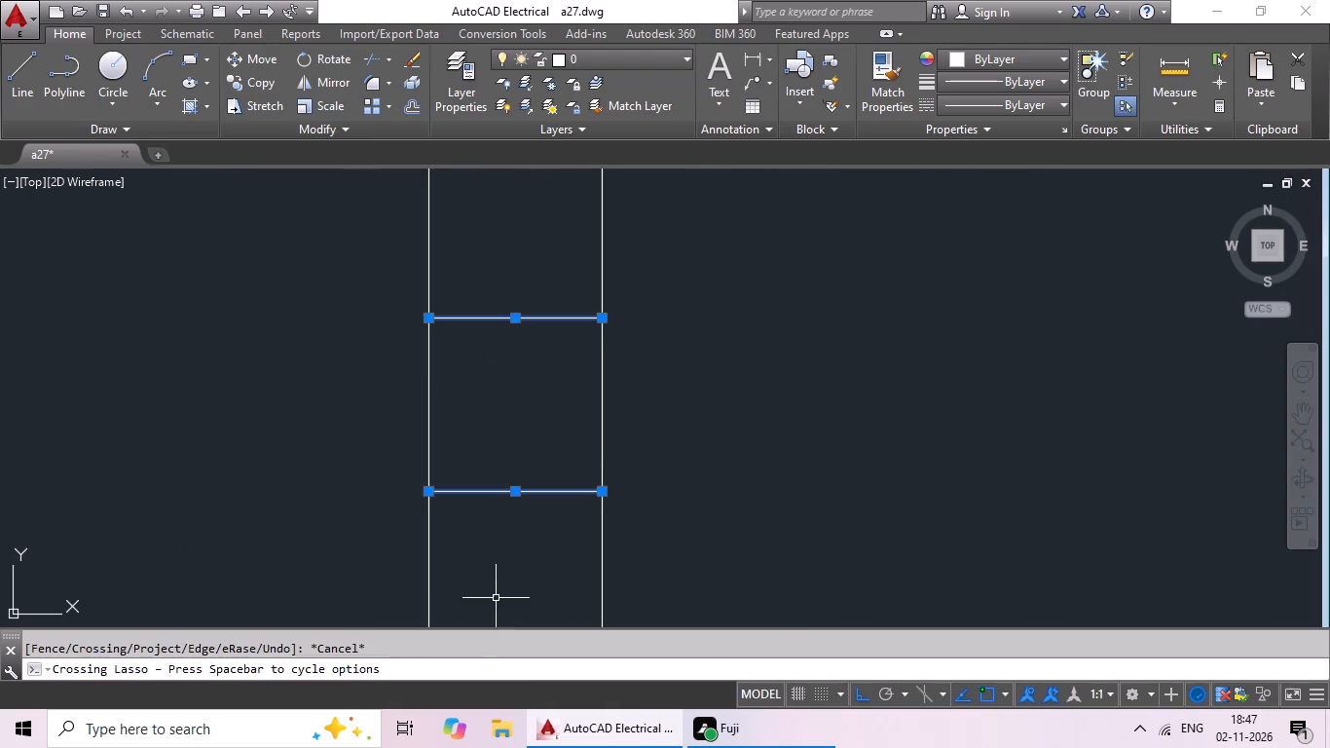
{"action": "key", "text": "Delete"}
{"action": "scroll", "coordinate": [649, 536], "scroll_direction": "down", "scroll_amount": 5}
{"action": "middle_click_drag", "start_coordinate": [690, 518], "coordinate": [742, 427]}
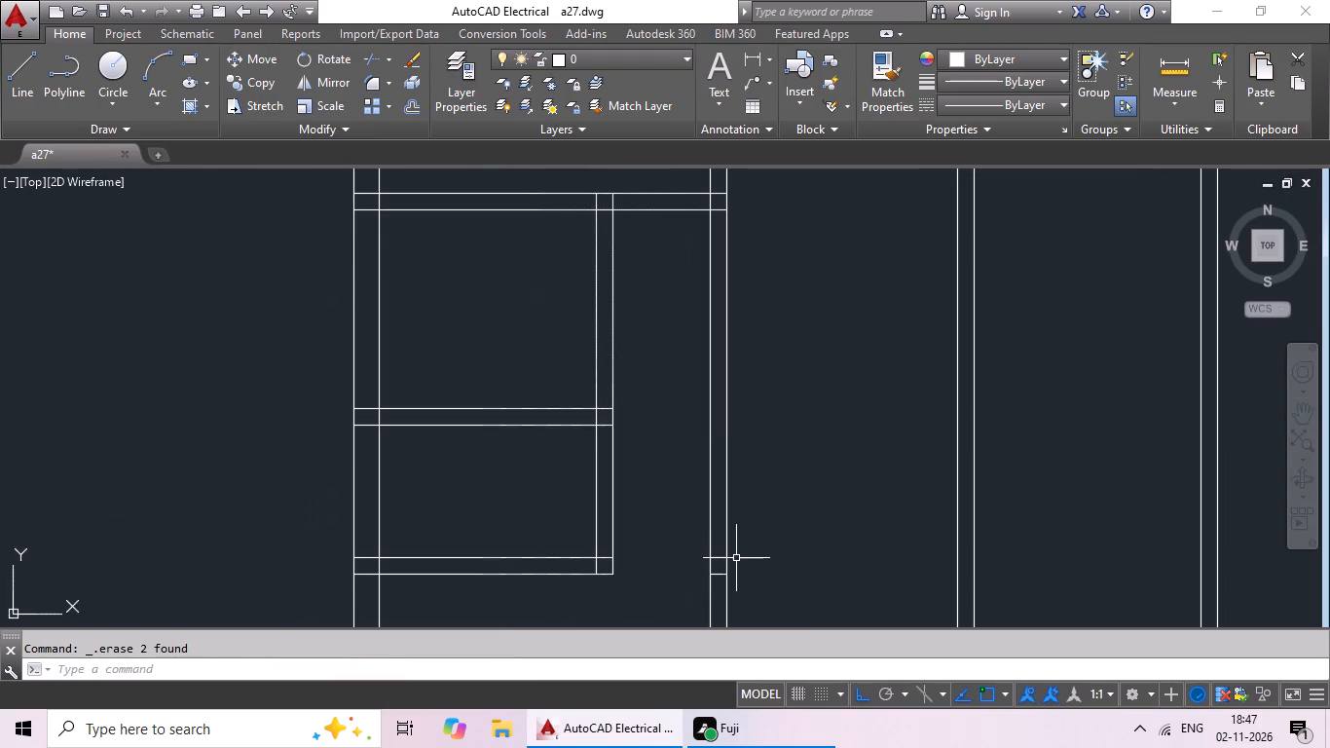
{"action": "scroll", "coordinate": [736, 564], "scroll_direction": "up", "scroll_amount": 3}
{"action": "middle_click_drag", "start_coordinate": [734, 566], "coordinate": [731, 428]}
{"action": "scroll", "coordinate": [670, 466], "scroll_direction": "up", "scroll_amount": 2}
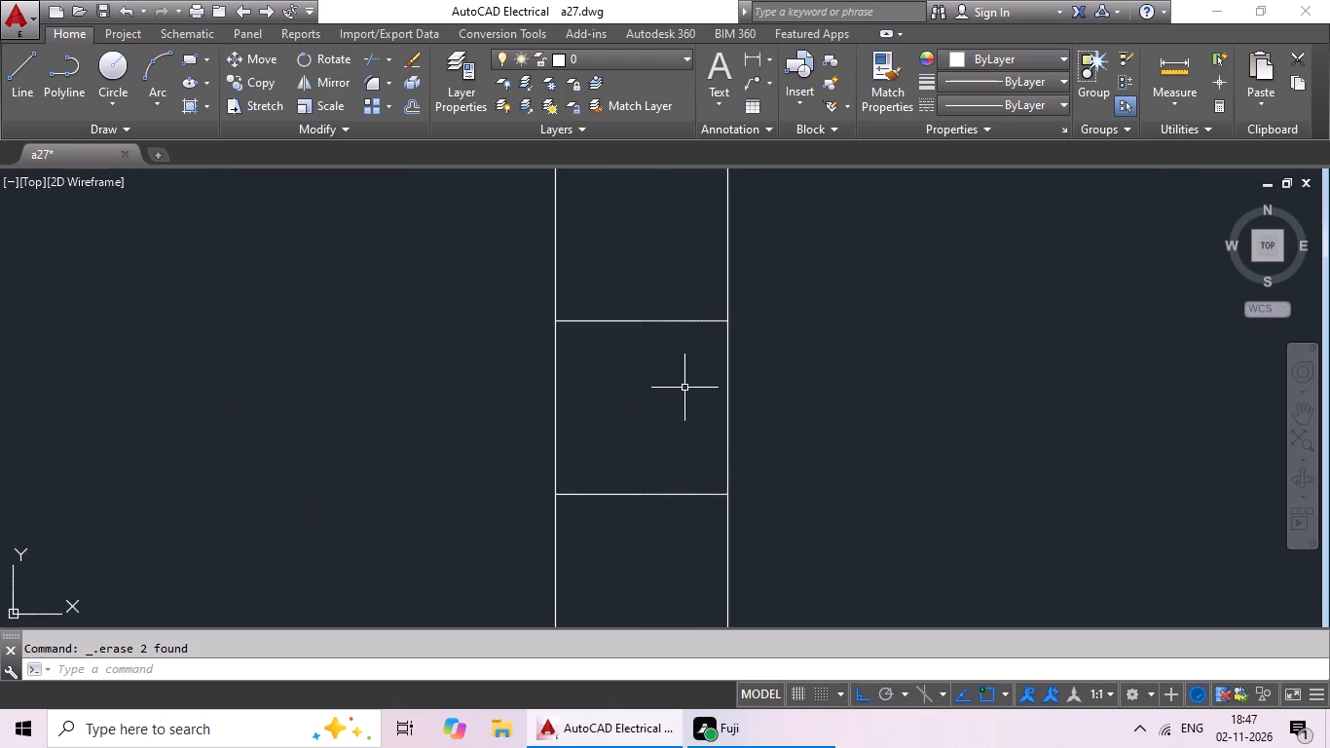
{"action": "left_click_drag", "start_coordinate": [674, 283], "coordinate": [633, 614]}
{"action": "key", "text": "Delete"}
Delete the leftover vertical partition stubs inside the bottom outer wall in both outer bays.
{"action": "scroll", "coordinate": [740, 555], "scroll_direction": "down", "scroll_amount": 5}
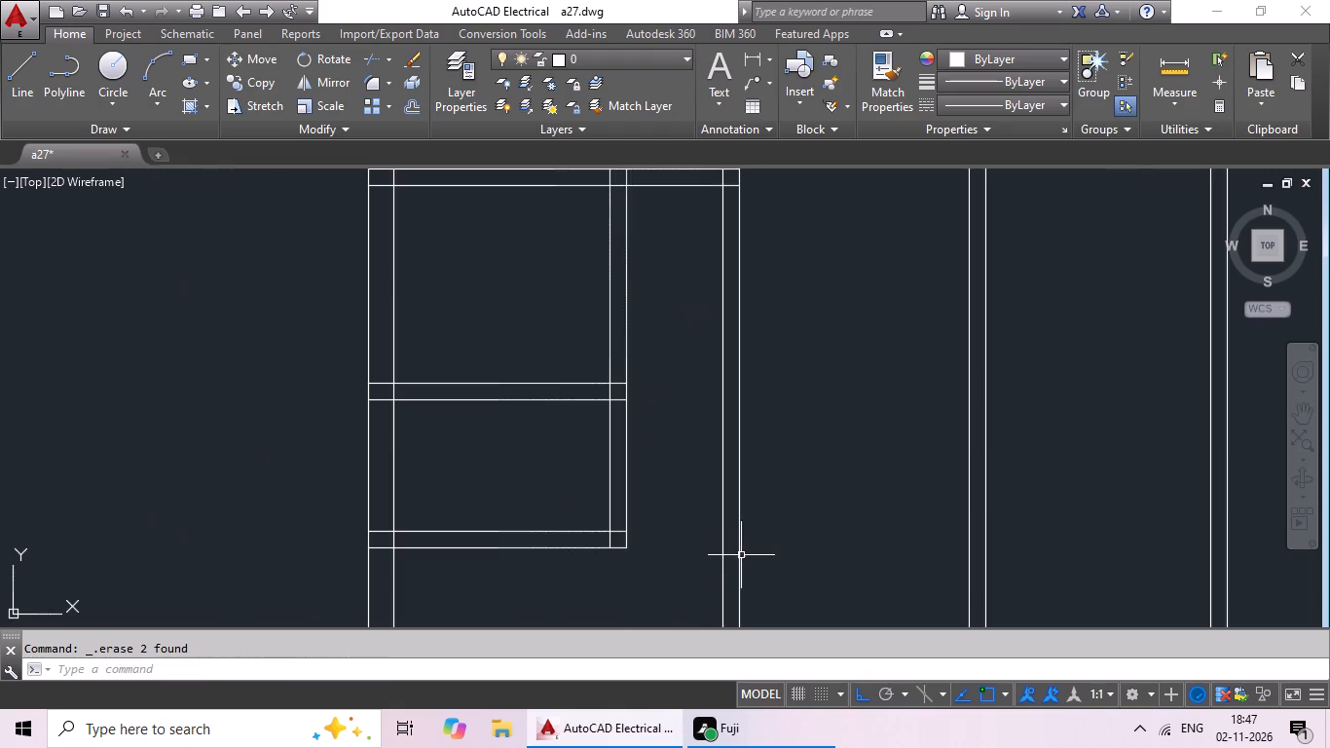
{"action": "middle_click_drag", "start_coordinate": [747, 563], "coordinate": [786, 416]}
{"action": "scroll", "coordinate": [778, 452], "scroll_direction": "down", "scroll_amount": 3}
{"action": "middle_click_drag", "start_coordinate": [723, 511], "coordinate": [729, 429]}
{"action": "scroll", "coordinate": [750, 468], "scroll_direction": "up", "scroll_amount": 6}
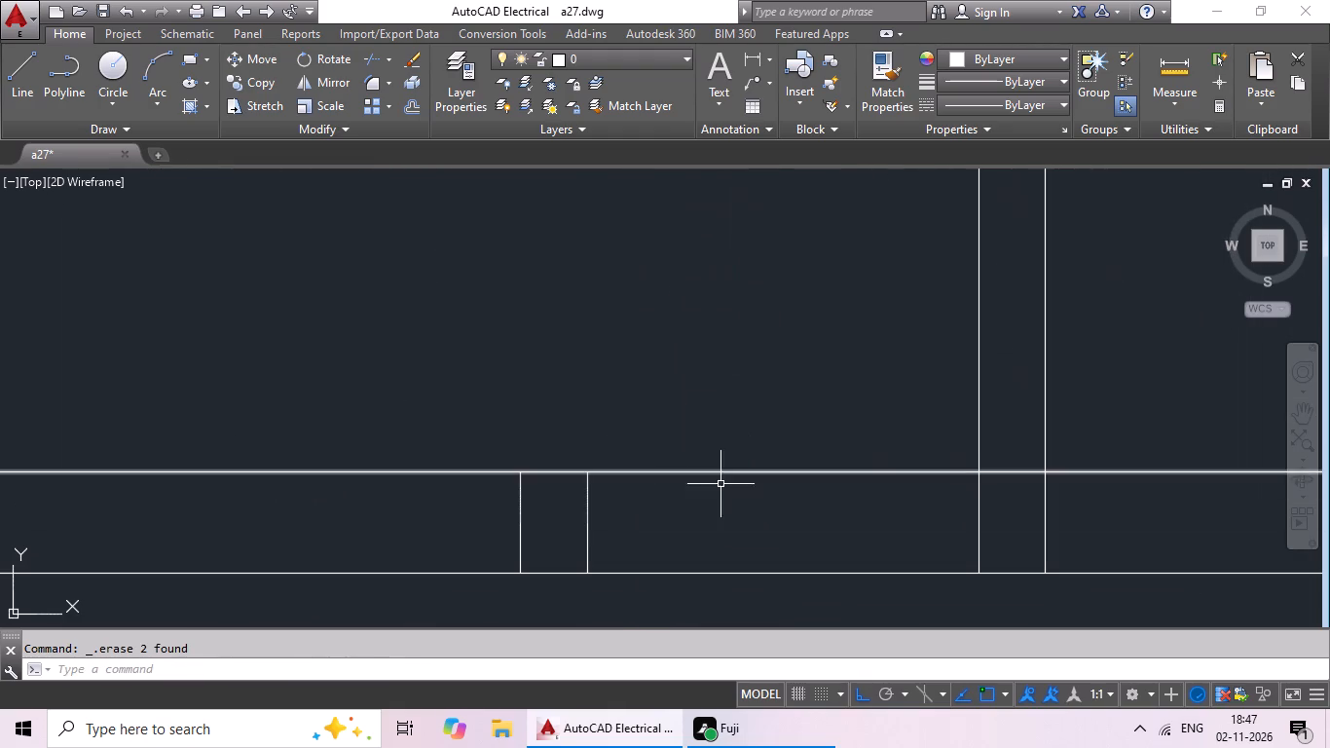
{"action": "left_click_drag", "start_coordinate": [679, 507], "coordinate": [420, 513]}
{"action": "left_click", "coordinate": [420, 517]}
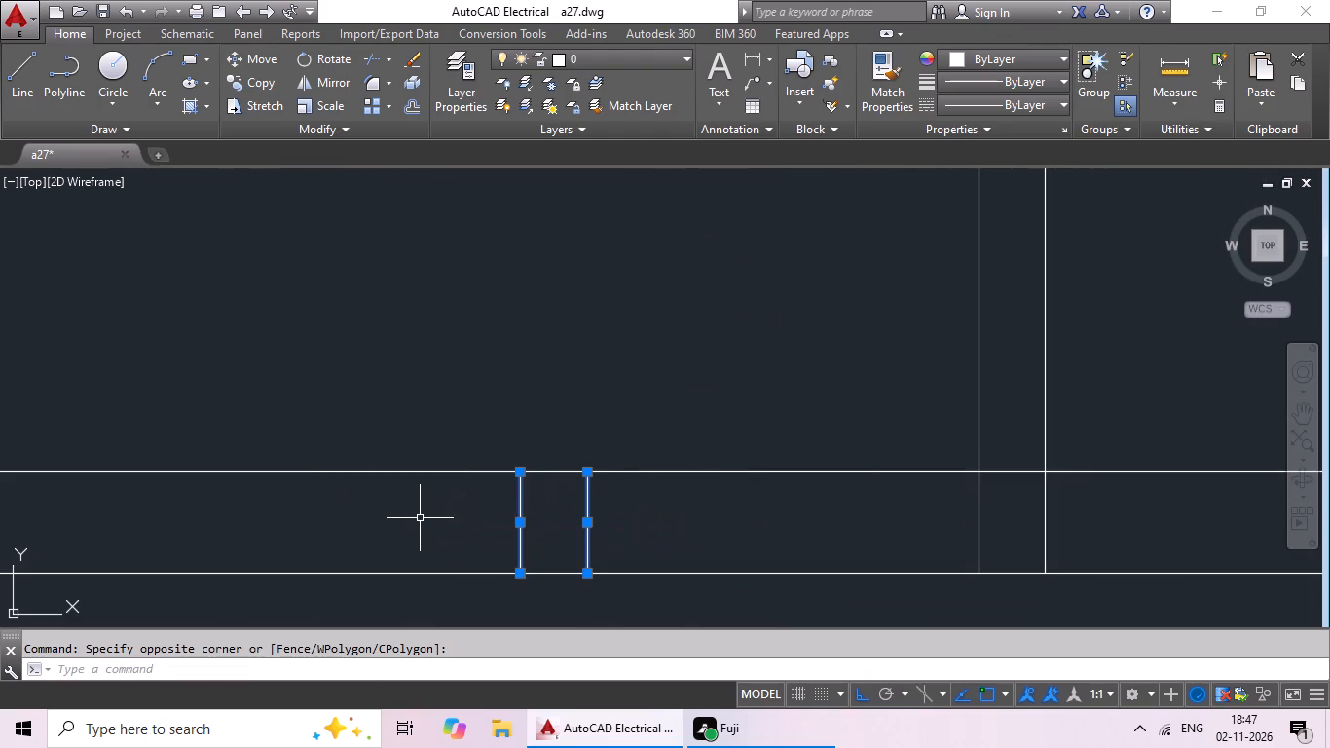
{"action": "key", "text": "Delete"}
{"action": "scroll", "coordinate": [710, 504], "scroll_direction": "down", "scroll_amount": 5}
{"action": "middle_click_drag", "start_coordinate": [785, 493], "coordinate": [454, 477]}
{"action": "scroll", "coordinate": [772, 484], "scroll_direction": "up", "scroll_amount": 5}
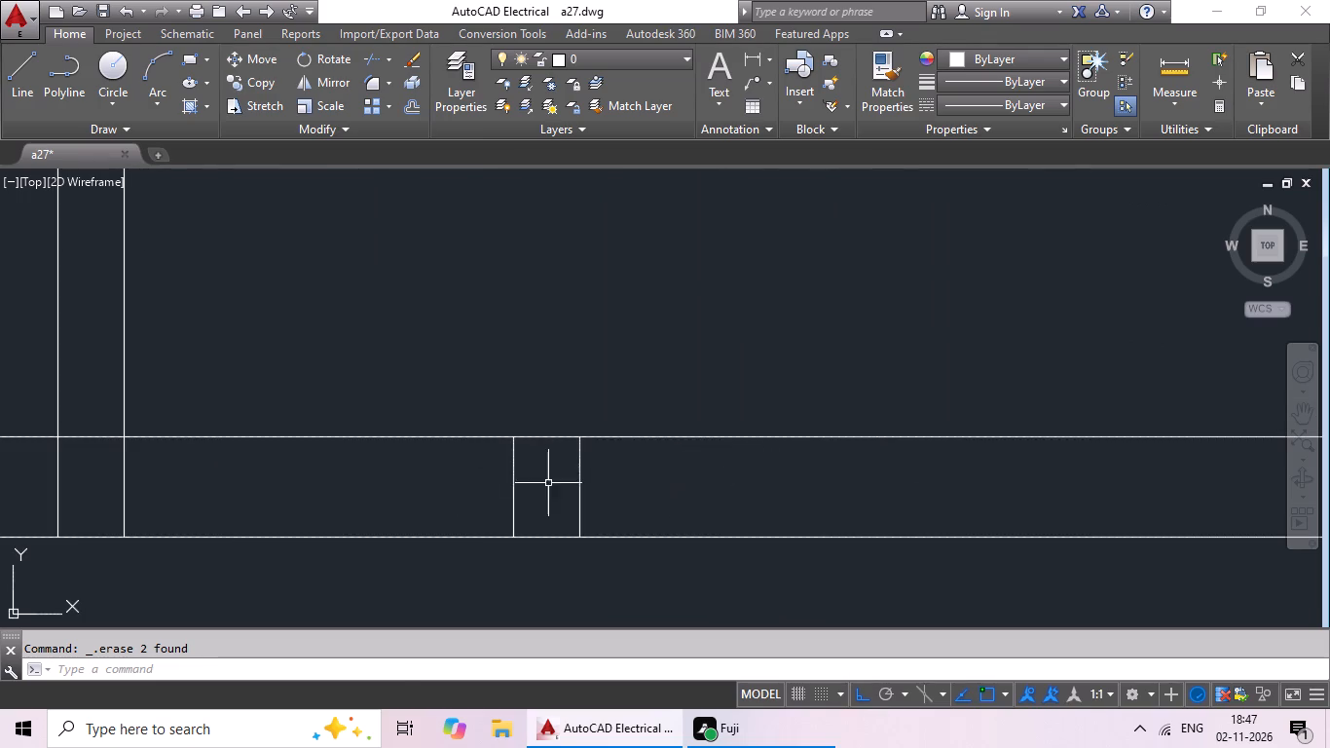
{"action": "left_click_drag", "start_coordinate": [644, 461], "coordinate": [428, 489]}
{"action": "left_click", "coordinate": [428, 490]}
{"action": "key", "text": "Delete"}
Delete the leftover fifth partition line stubs inside the east bay's inner wall.
{"action": "scroll", "coordinate": [558, 480], "scroll_direction": "down", "scroll_amount": 4}
{"action": "middle_click_drag", "start_coordinate": [603, 387], "coordinate": [565, 676]}
{"action": "scroll", "coordinate": [481, 540], "scroll_direction": "up", "scroll_amount": 4}
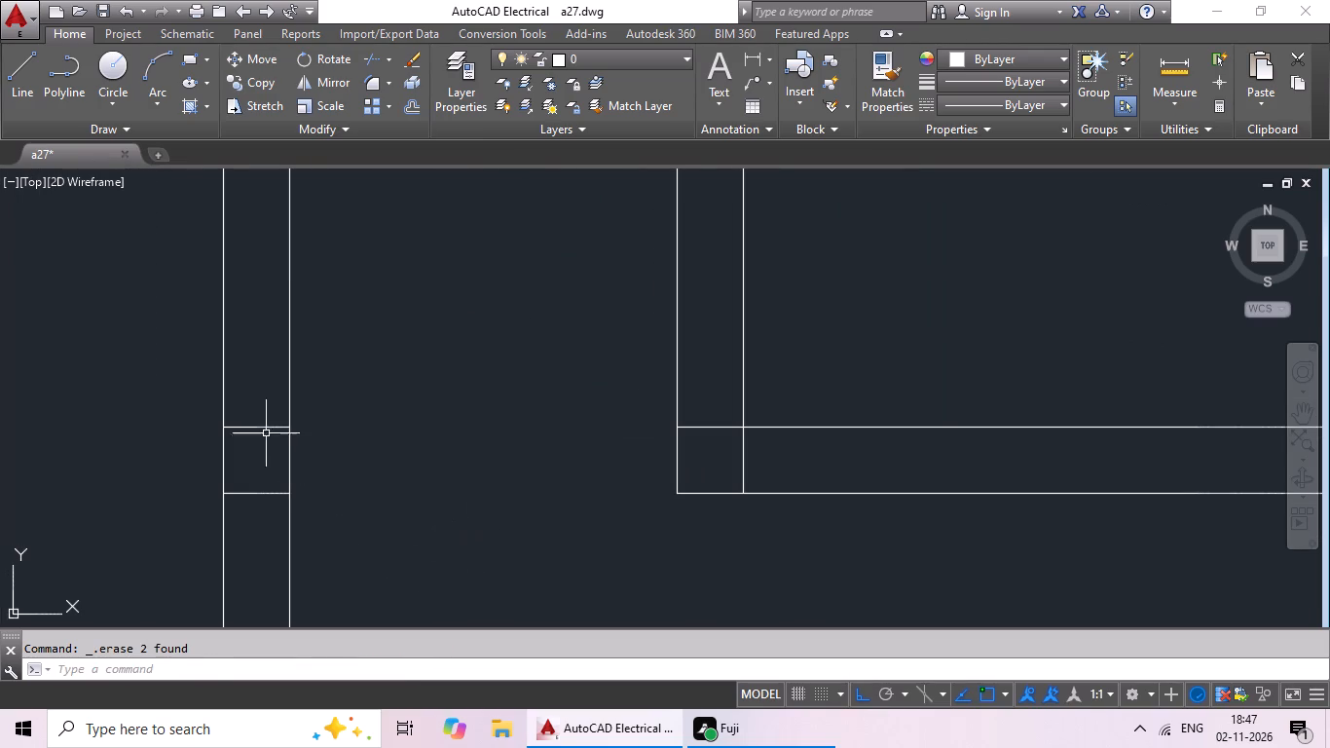
{"action": "left_click_drag", "start_coordinate": [271, 394], "coordinate": [247, 550]}
{"action": "key", "text": "Delete"}
{"action": "scroll", "coordinate": [498, 451], "scroll_direction": "down", "scroll_amount": 1}
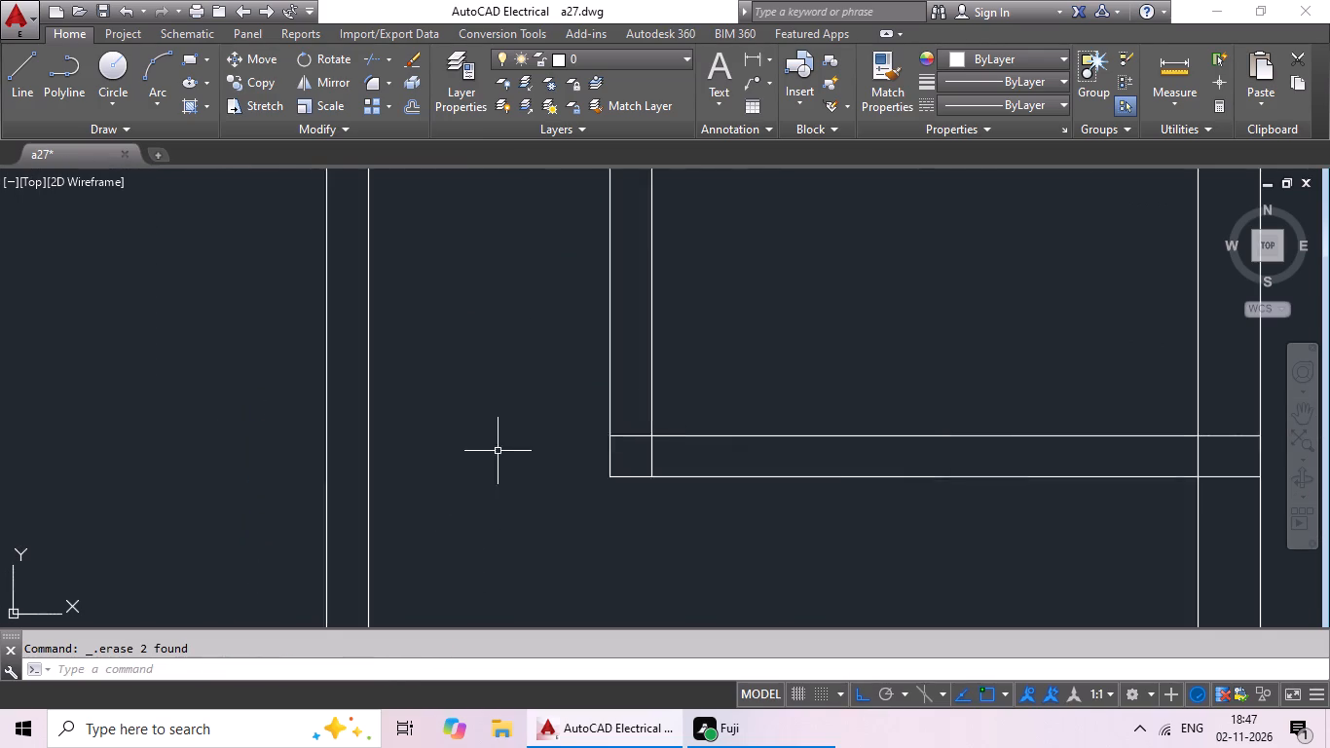
Delete the two leftover fourth partition line stubs inside the east bay's inner wall.
{"action": "scroll", "coordinate": [498, 451], "scroll_direction": "down", "scroll_amount": 1}
{"action": "middle_click_drag", "start_coordinate": [610, 537], "coordinate": [615, 560]}
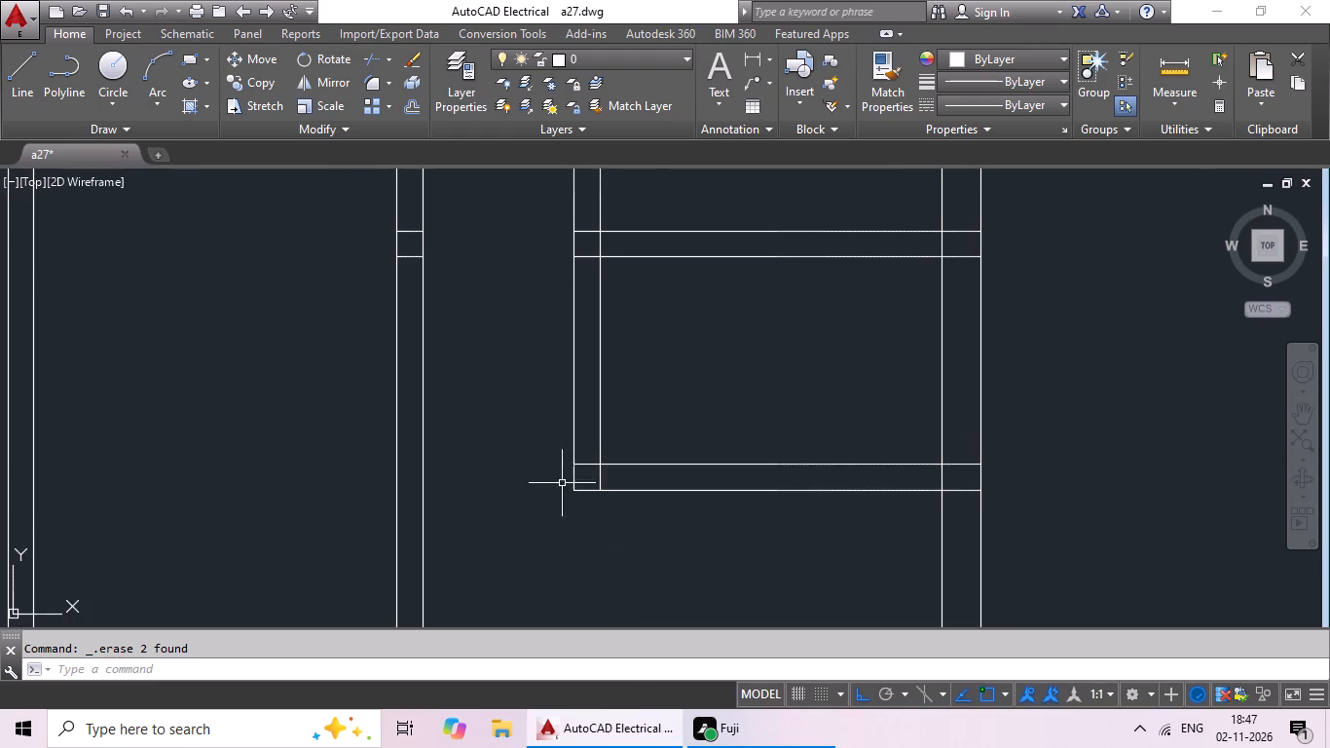
{"action": "middle_click_drag", "start_coordinate": [558, 430], "coordinate": [766, 614]}
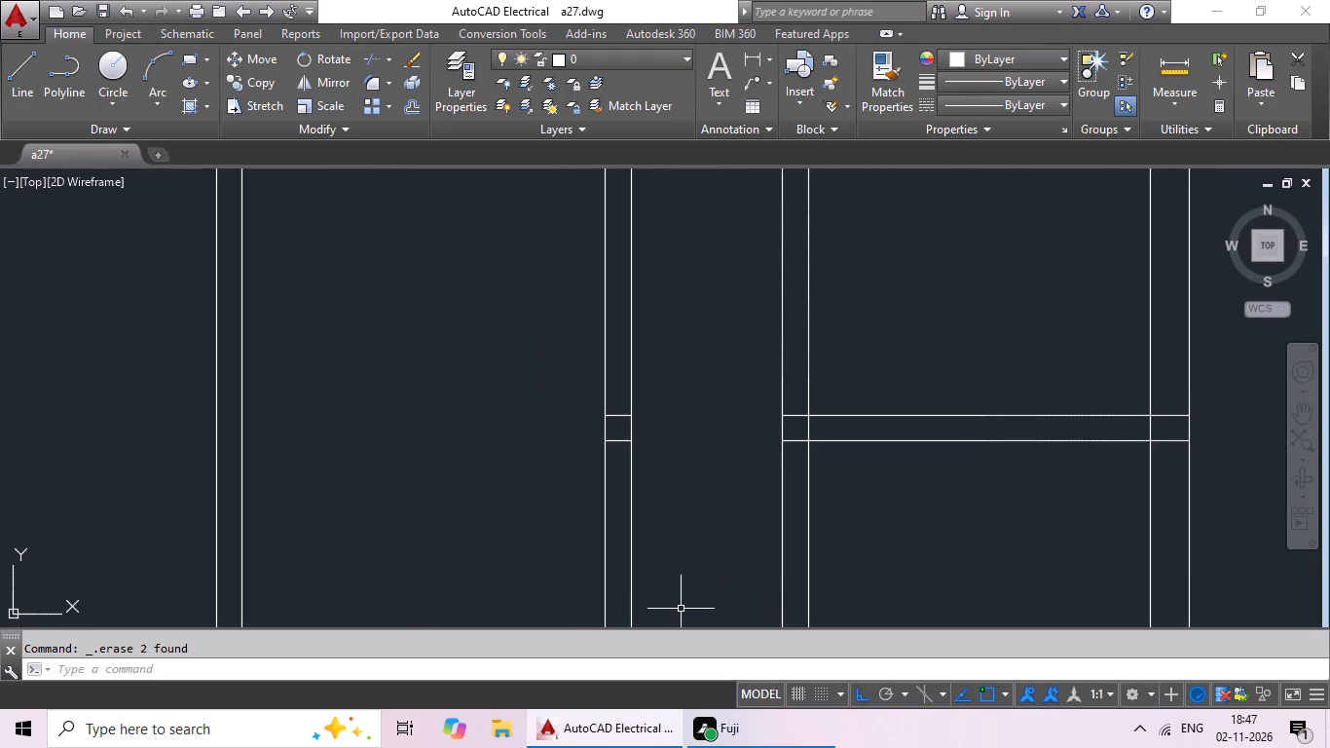
{"action": "scroll", "coordinate": [610, 439], "scroll_direction": "up", "scroll_amount": 4}
{"action": "left_click_drag", "start_coordinate": [651, 285], "coordinate": [603, 505]}
{"action": "left_click", "coordinate": [602, 506]}
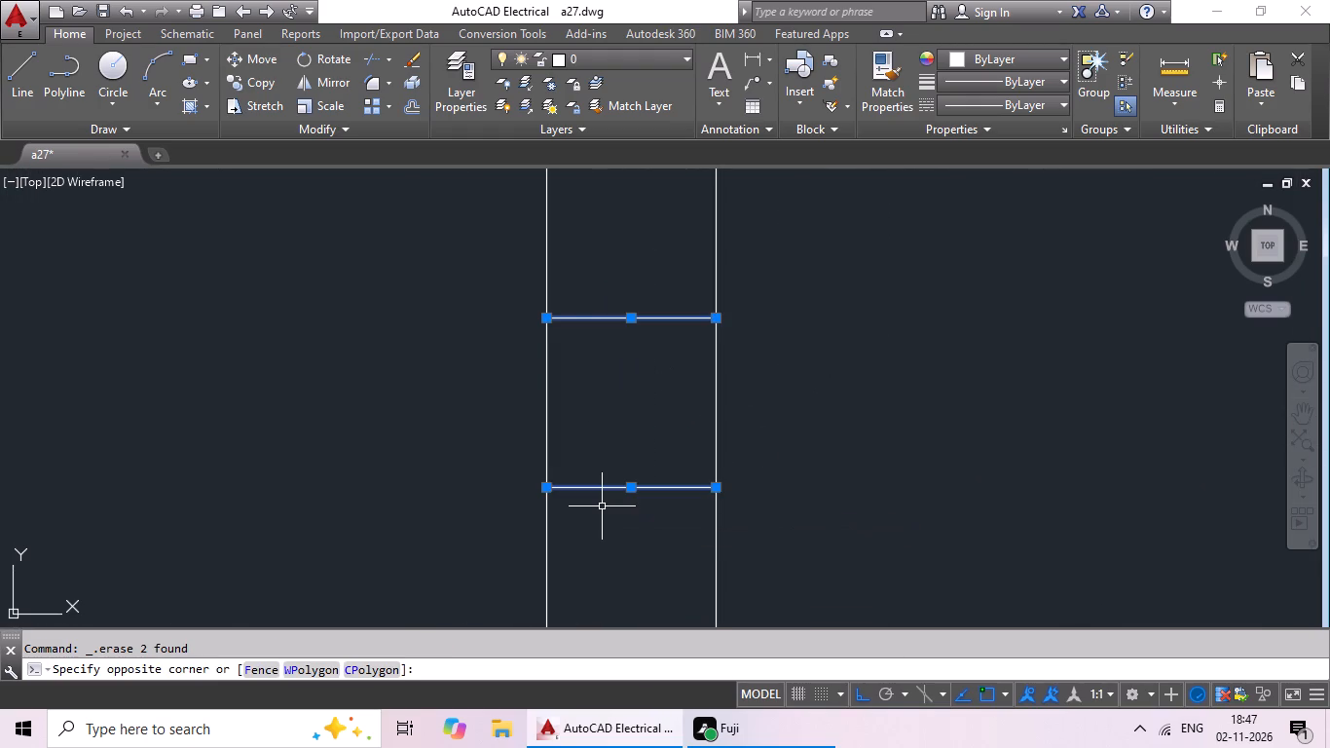
{"action": "key", "text": "Delete"}
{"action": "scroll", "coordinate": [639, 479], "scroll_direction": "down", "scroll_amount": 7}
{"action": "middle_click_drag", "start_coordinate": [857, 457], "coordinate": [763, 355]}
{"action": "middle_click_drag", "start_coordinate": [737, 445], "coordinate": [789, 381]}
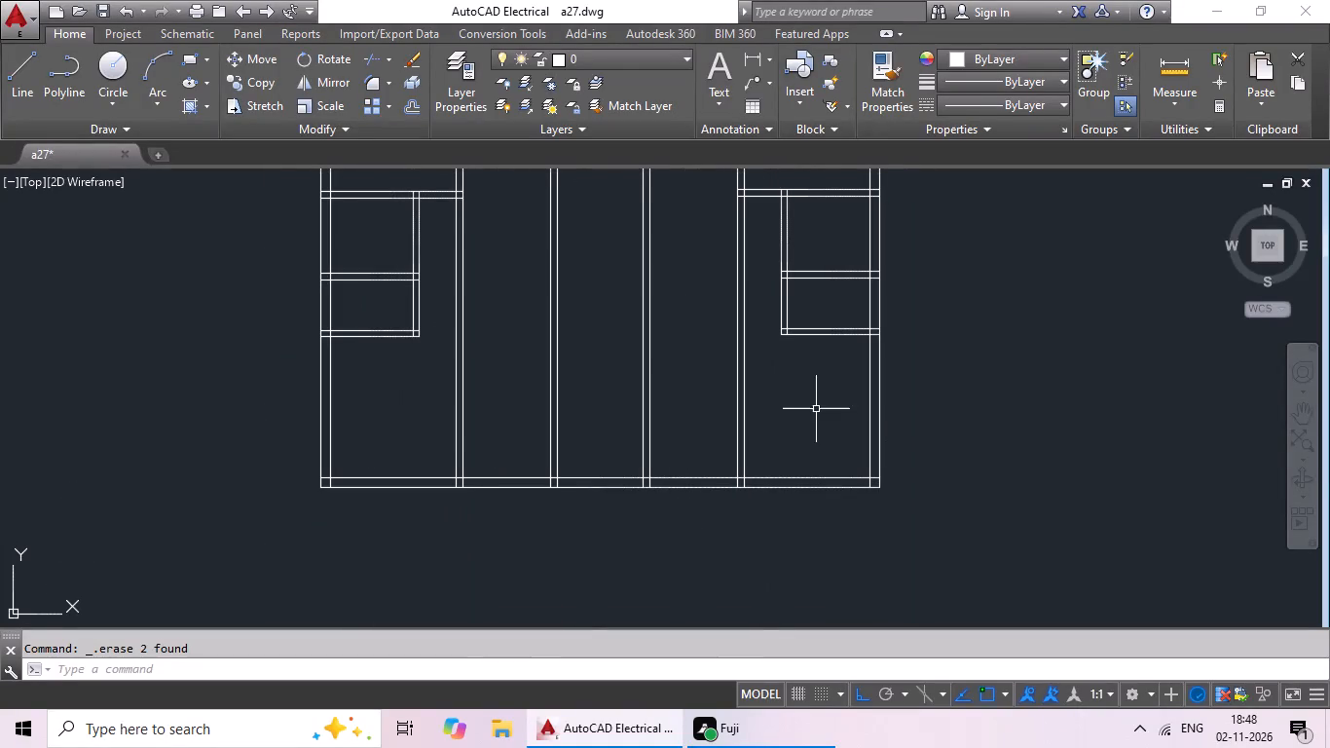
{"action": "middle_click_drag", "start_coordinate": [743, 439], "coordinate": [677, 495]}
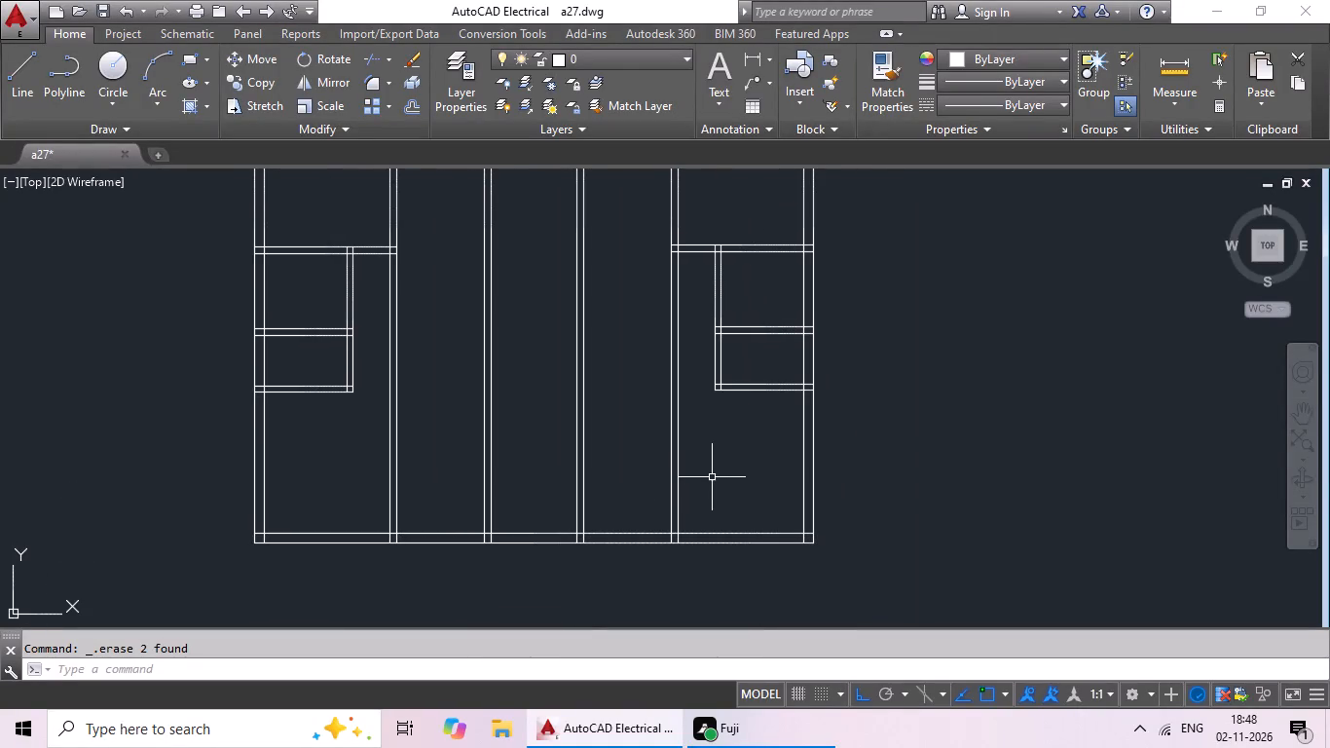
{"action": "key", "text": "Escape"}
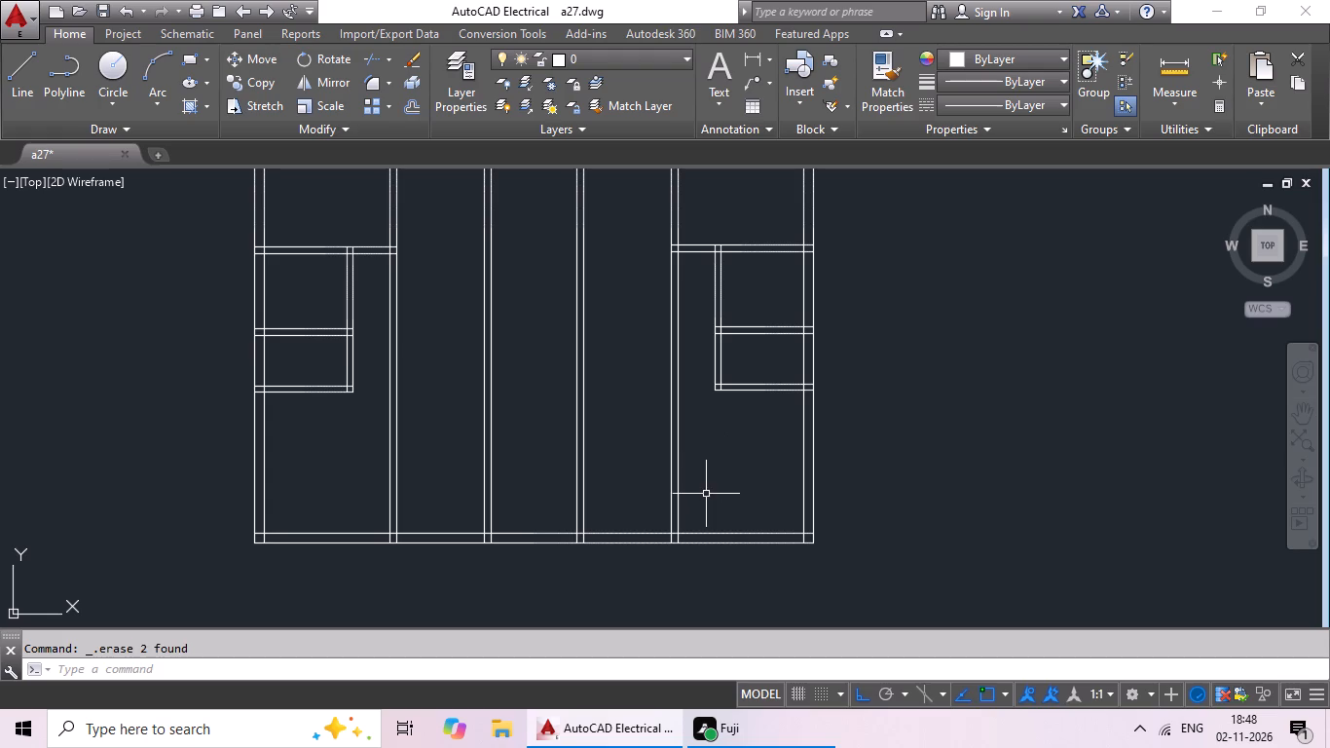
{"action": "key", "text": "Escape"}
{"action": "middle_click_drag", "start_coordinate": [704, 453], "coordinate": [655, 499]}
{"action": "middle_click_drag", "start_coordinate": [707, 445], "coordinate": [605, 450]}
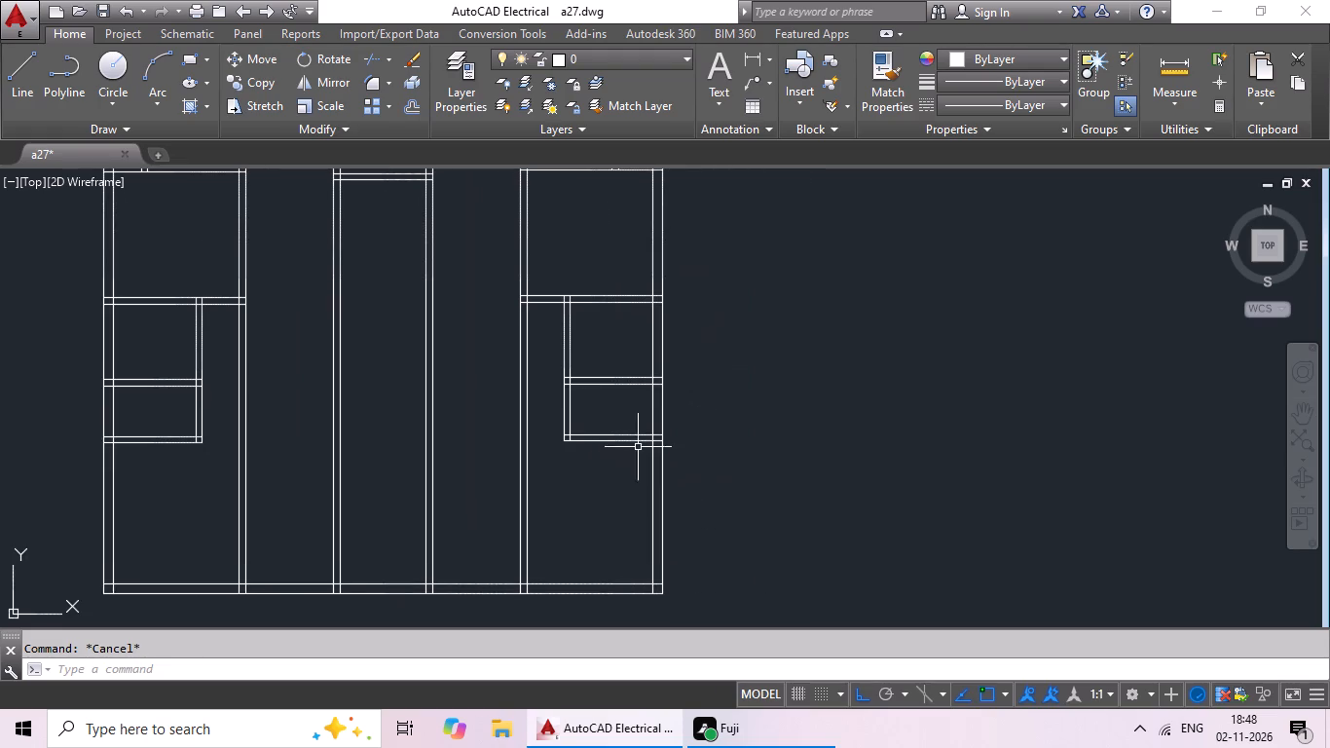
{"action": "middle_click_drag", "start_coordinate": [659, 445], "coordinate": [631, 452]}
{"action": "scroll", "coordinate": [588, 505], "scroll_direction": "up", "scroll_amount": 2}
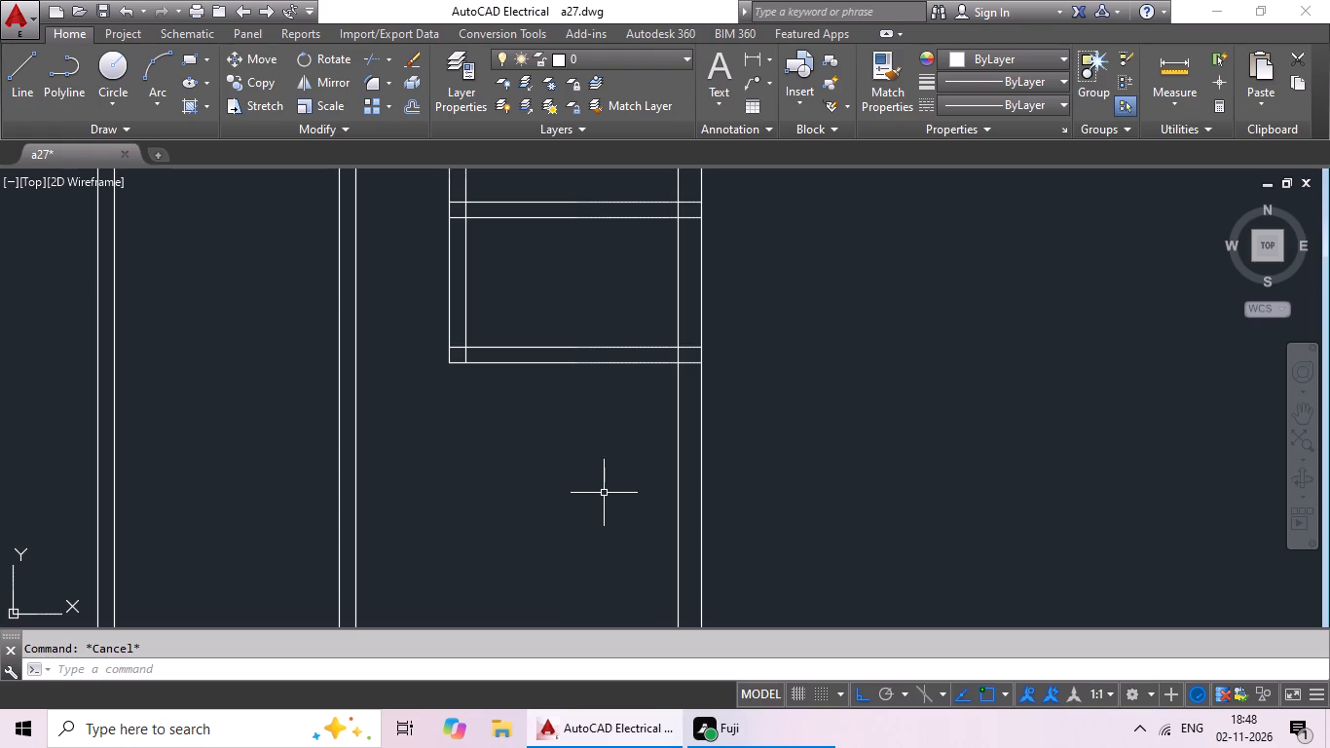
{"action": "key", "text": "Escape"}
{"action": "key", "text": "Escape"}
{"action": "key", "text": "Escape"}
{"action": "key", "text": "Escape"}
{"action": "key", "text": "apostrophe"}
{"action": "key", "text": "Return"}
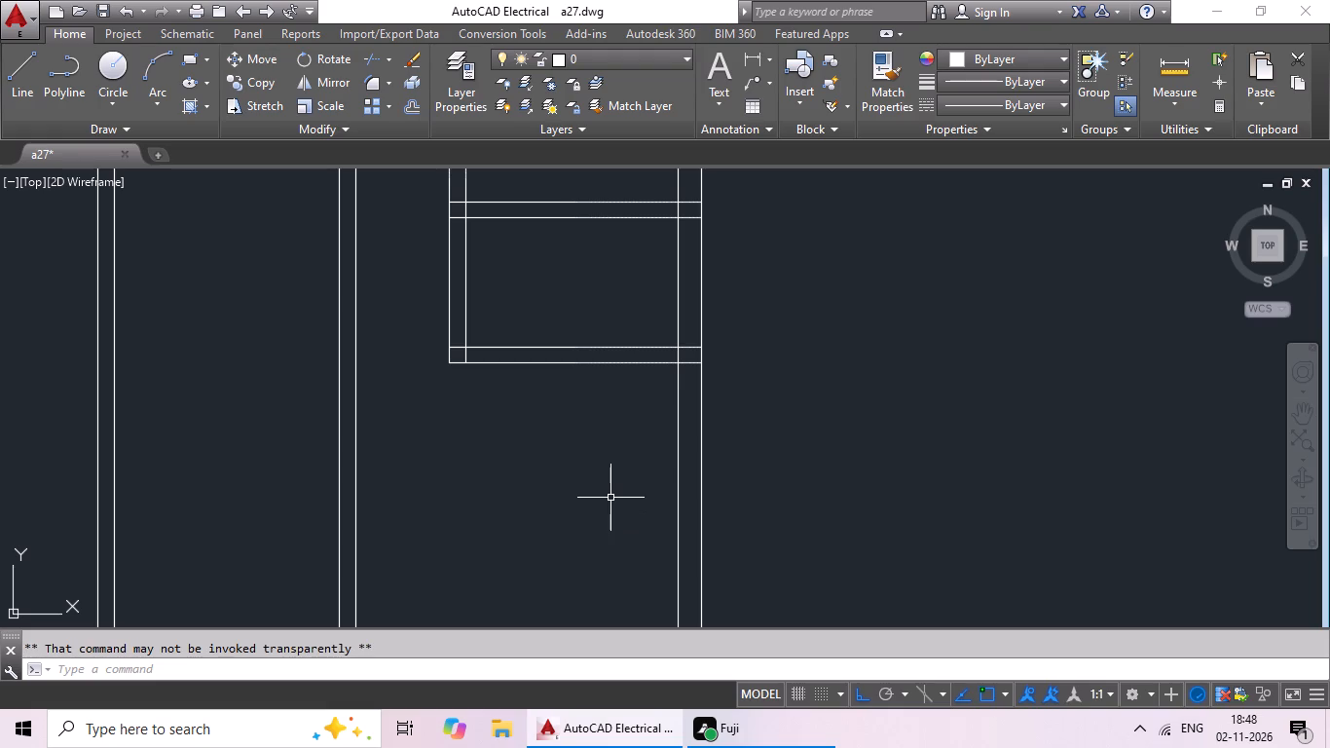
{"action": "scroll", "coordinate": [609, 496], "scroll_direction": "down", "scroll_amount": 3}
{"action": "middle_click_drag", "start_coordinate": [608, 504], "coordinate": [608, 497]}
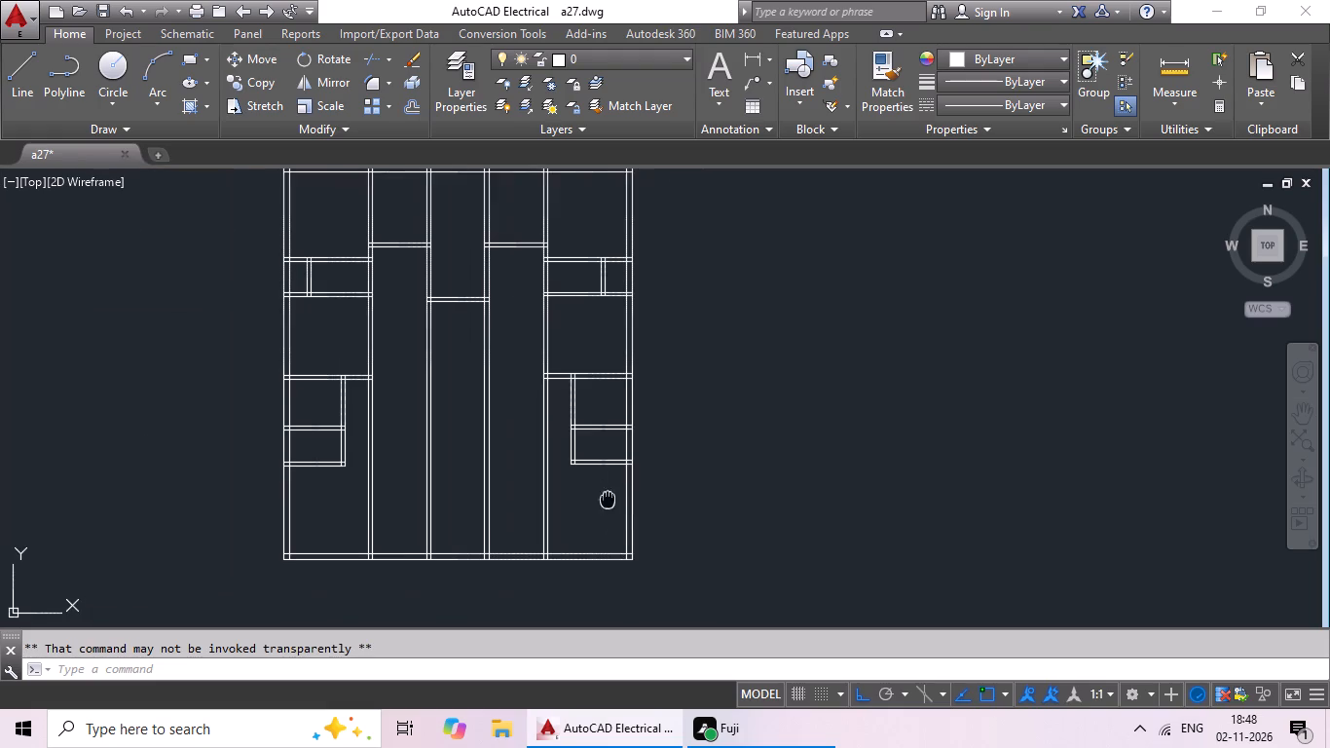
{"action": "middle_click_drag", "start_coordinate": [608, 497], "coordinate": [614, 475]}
Offset the outer faces of the east and west outer walls 2' outward.
{"action": "key", "text": "Escape"}
{"action": "key", "text": "Escape"}
{"action": "key", "text": "Escape"}
{"action": "key", "text": "Escape"}
{"action": "key", "text": "o"}
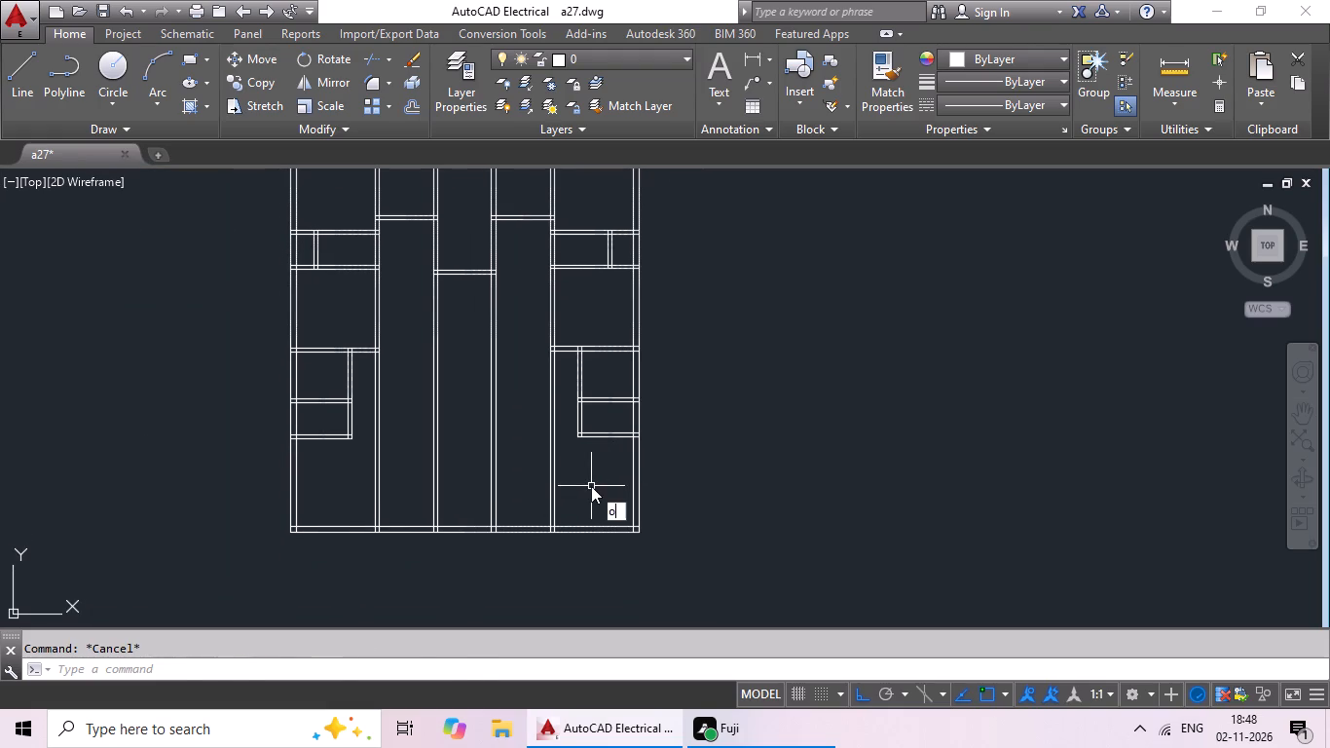
{"action": "key", "text": "Return"}
{"action": "type", "text": "1'"}
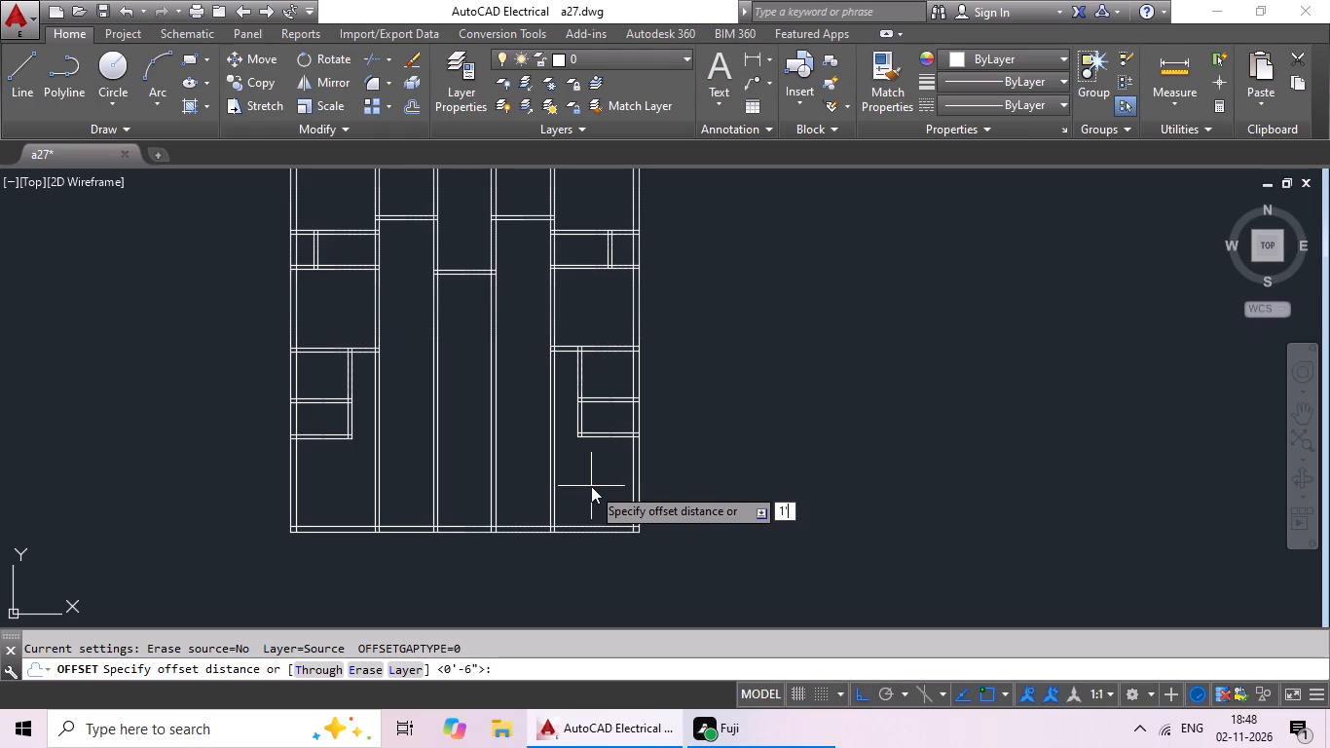
{"action": "key", "text": "BackSpace"}
{"action": "key", "text": "BackSpace"}
{"action": "type", "text": "2'"}
{"action": "key", "text": "Return"}
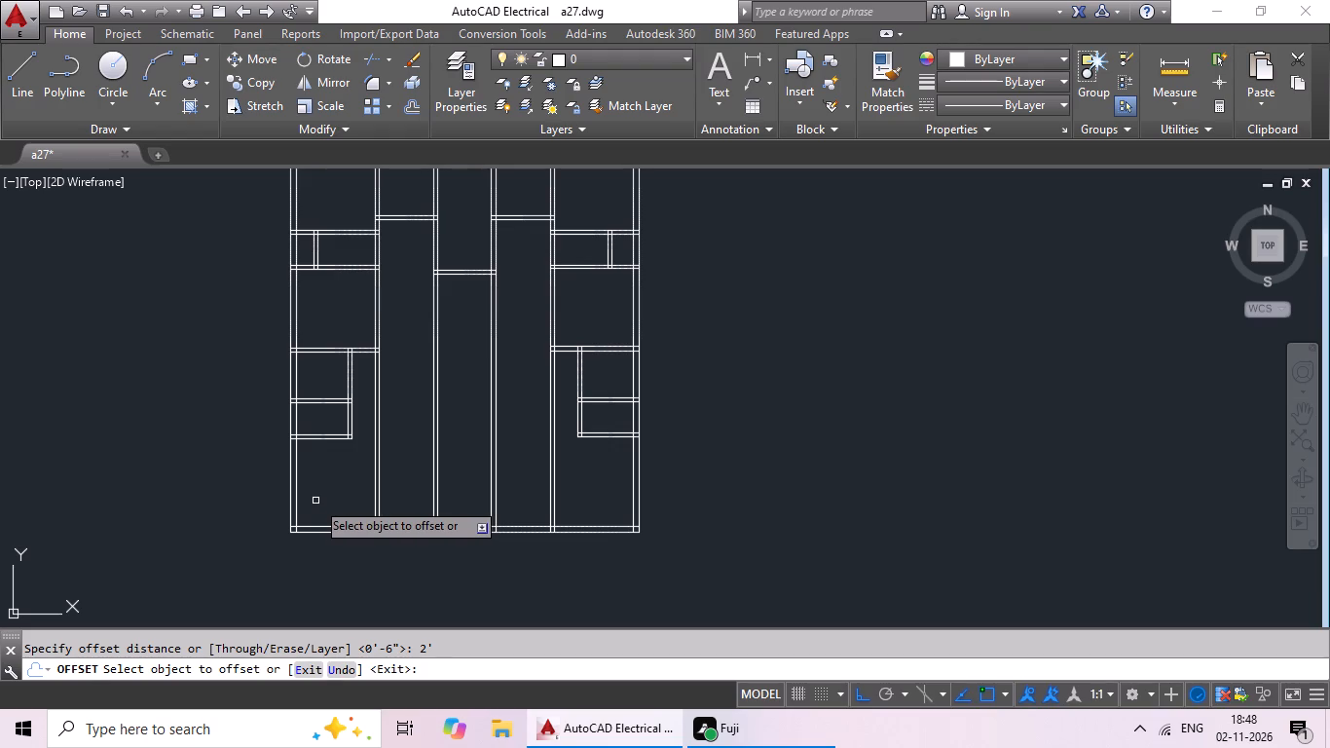
{"action": "left_click", "coordinate": [645, 482]}
{"action": "left_click_drag", "start_coordinate": [638, 508], "coordinate": [648, 507]}
{"action": "left_click", "coordinate": [718, 503]}
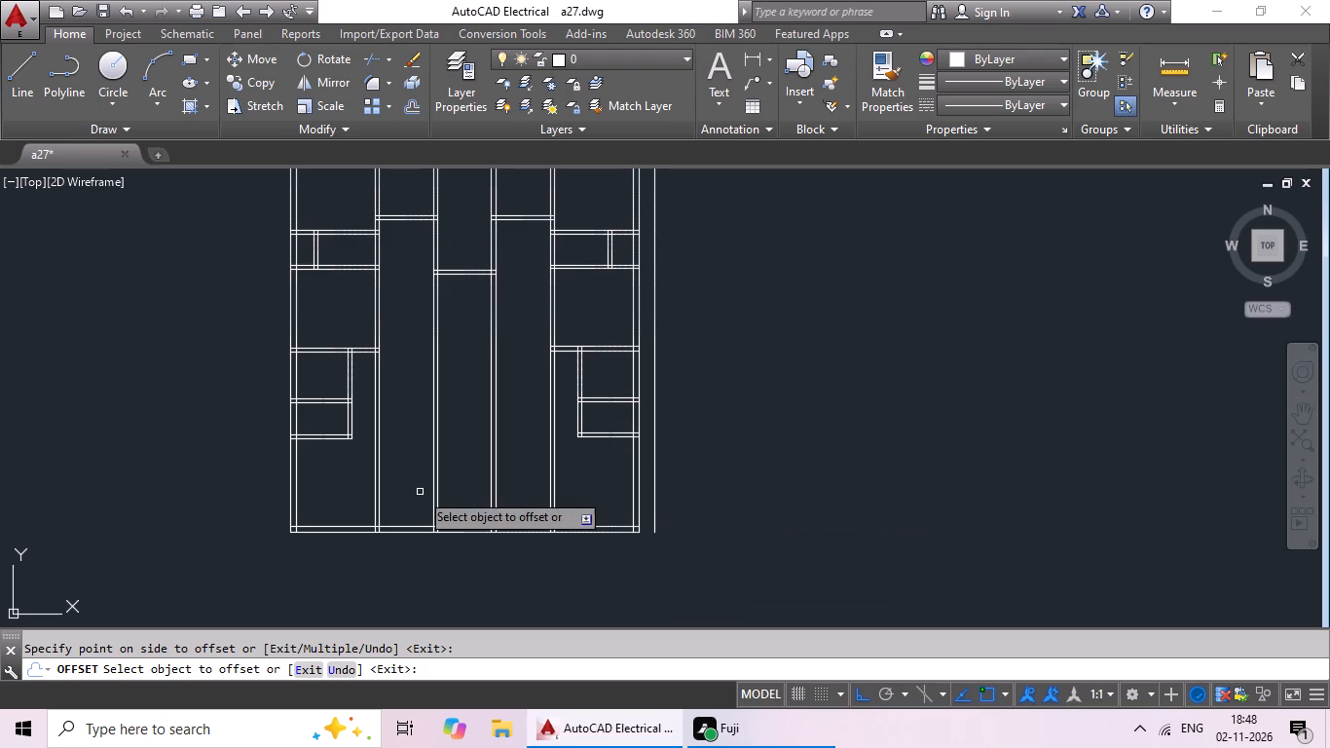
{"action": "left_click_drag", "start_coordinate": [288, 490], "coordinate": [277, 491]}
{"action": "left_click", "coordinate": [213, 491]}
{"action": "scroll", "coordinate": [383, 535], "scroll_direction": "up", "scroll_amount": 2}
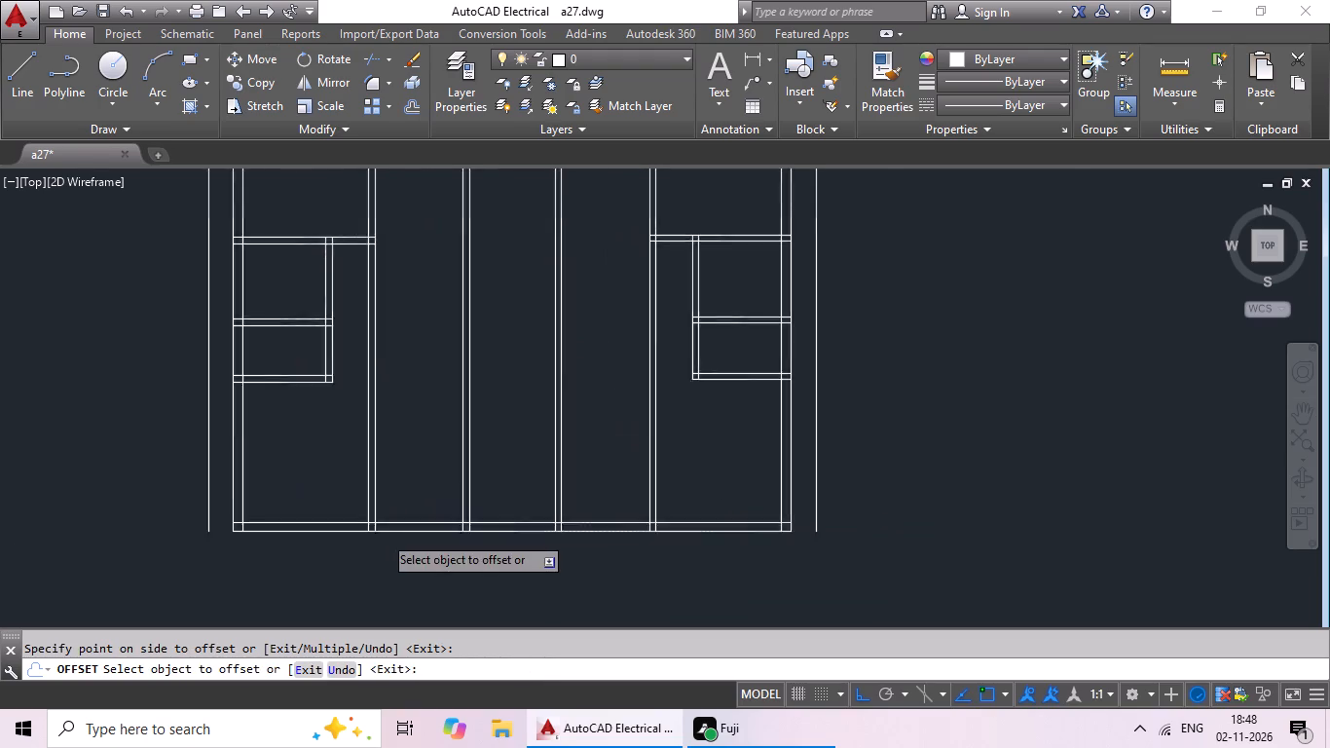
{"action": "middle_click_drag", "start_coordinate": [386, 534], "coordinate": [612, 532]}
{"action": "scroll", "coordinate": [613, 531], "scroll_direction": "down", "scroll_amount": 1}
{"action": "middle_click_drag", "start_coordinate": [613, 531], "coordinate": [456, 552]}
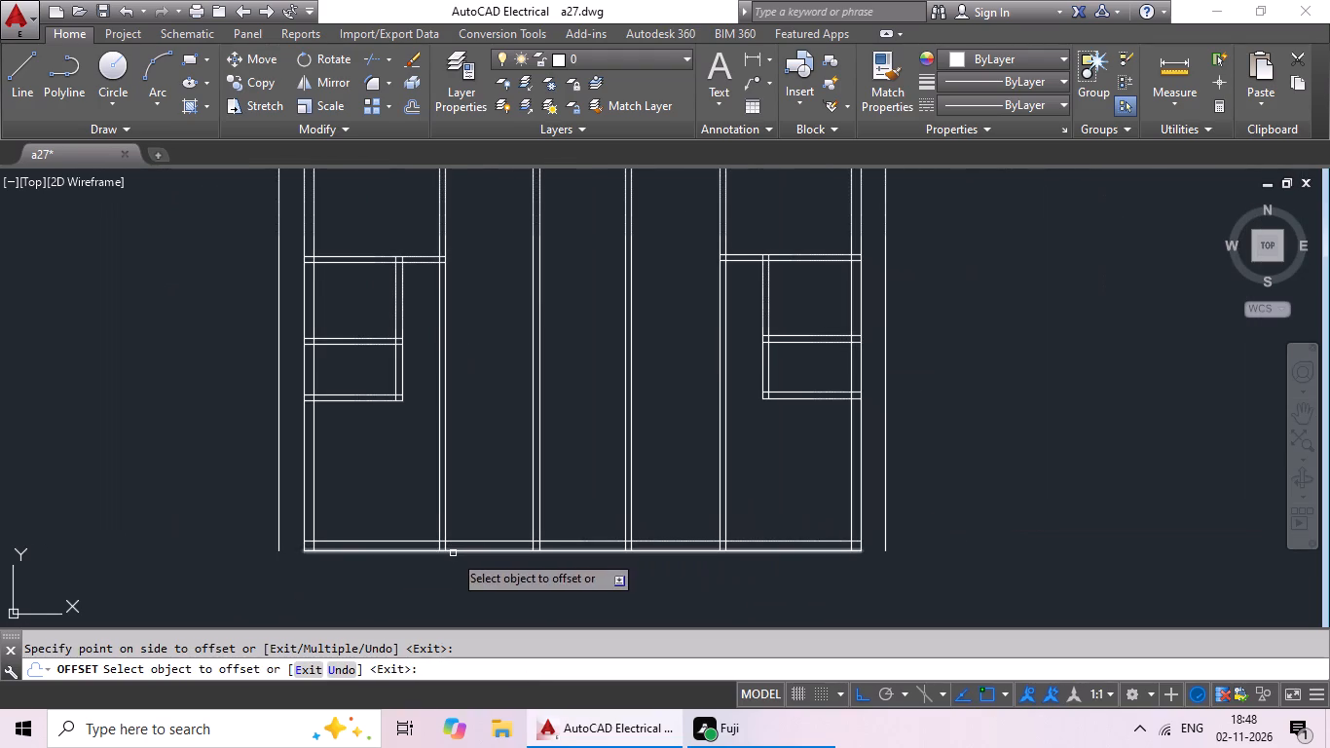
{"action": "key", "text": "Escape"}
{"action": "key", "text": "Escape"}
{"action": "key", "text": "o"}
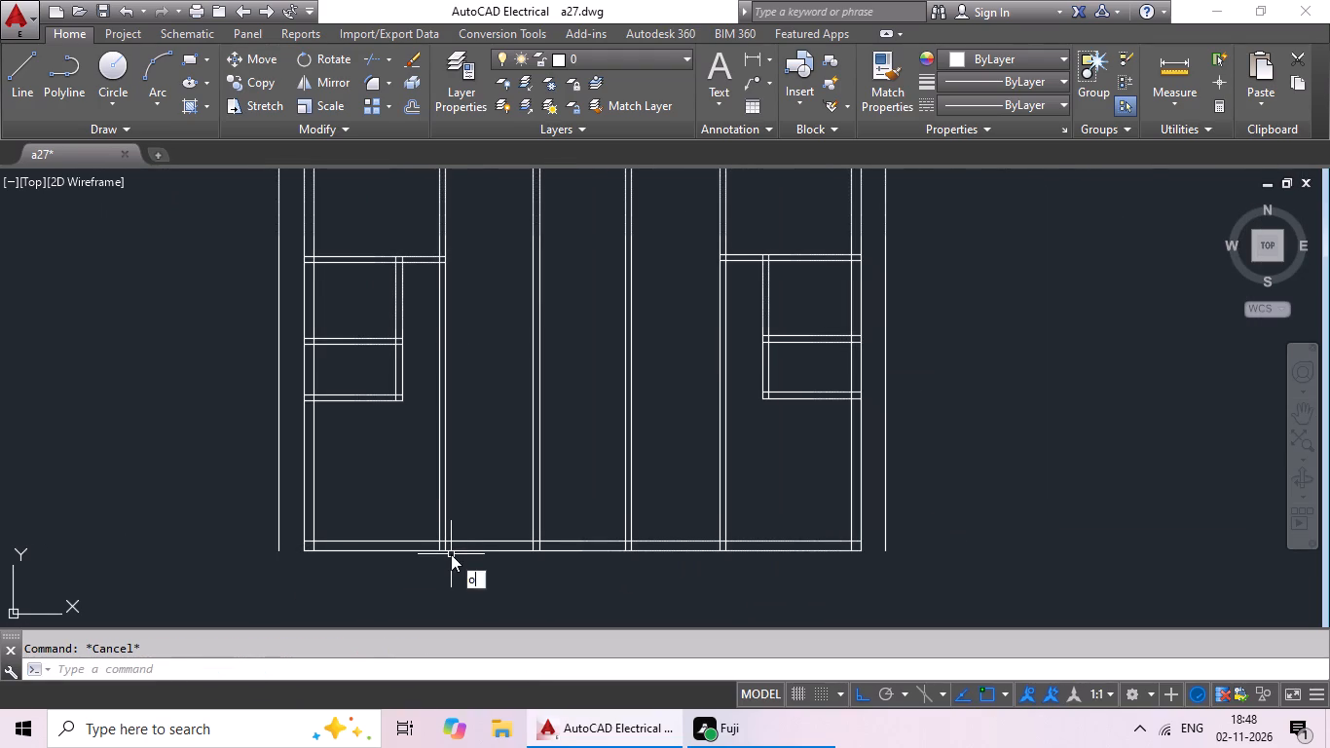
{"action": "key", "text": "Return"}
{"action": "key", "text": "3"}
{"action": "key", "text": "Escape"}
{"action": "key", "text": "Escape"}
Offset the new vertical lines outside the east and west outer walls 6" further outward.
{"action": "key", "text": "o"}
{"action": "key", "text": "Return"}
{"action": "type", "text": "6\""}
{"action": "key", "text": "Return"}
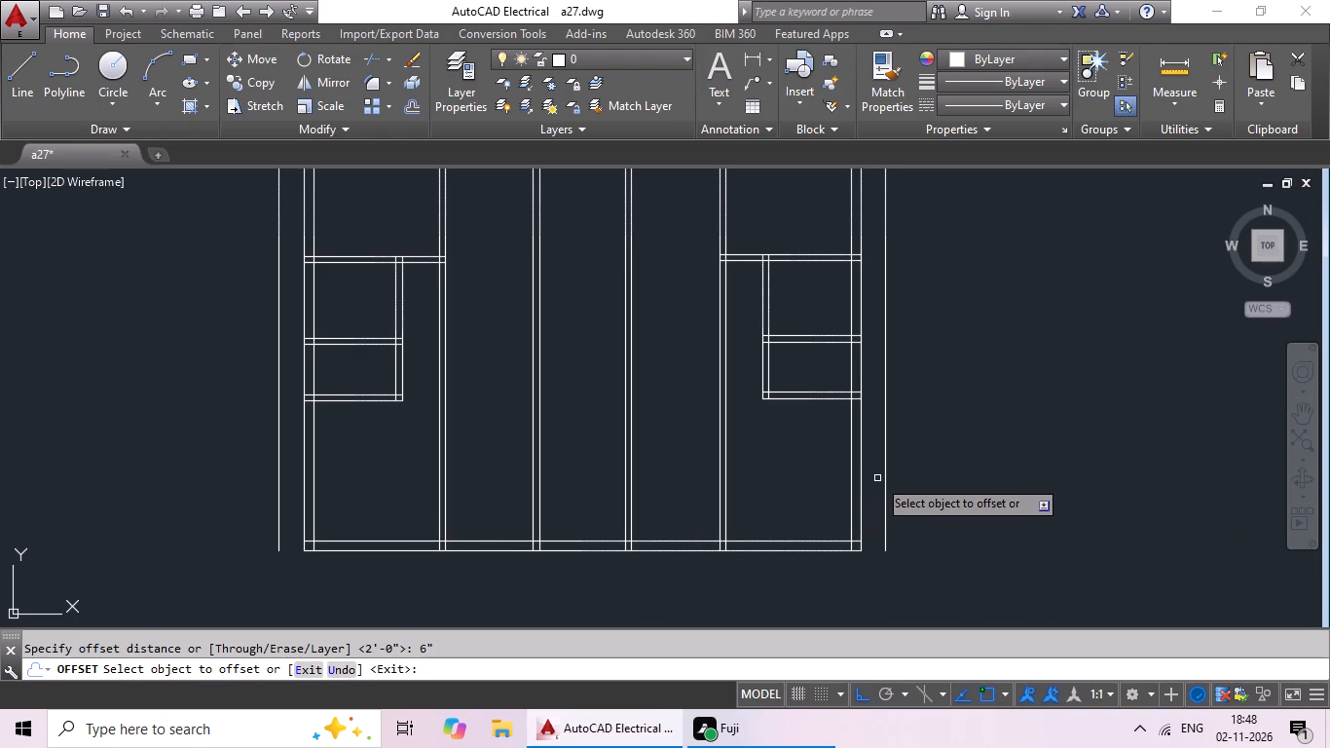
{"action": "left_click_drag", "start_coordinate": [884, 472], "coordinate": [928, 461]}
{"action": "left_click", "coordinate": [939, 456]}
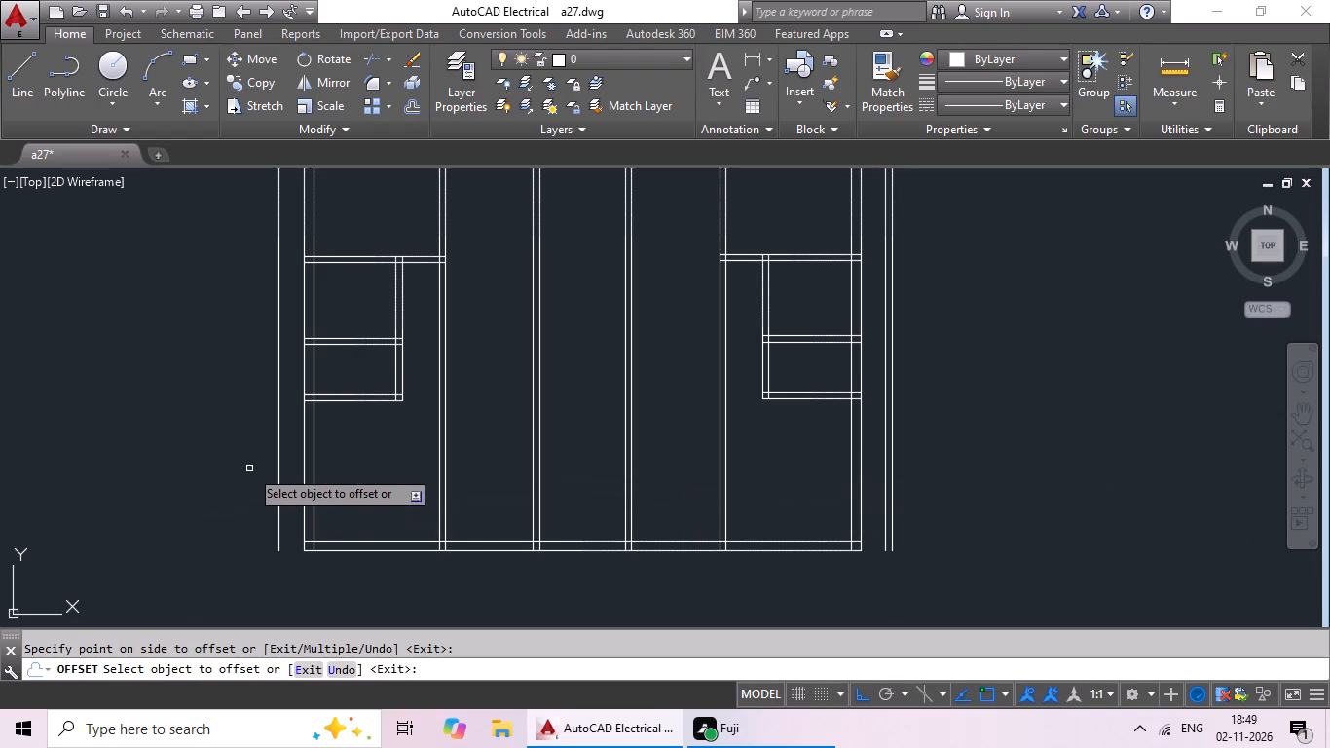
{"action": "left_click_drag", "start_coordinate": [278, 456], "coordinate": [236, 467]}
{"action": "left_click", "coordinate": [197, 471]}
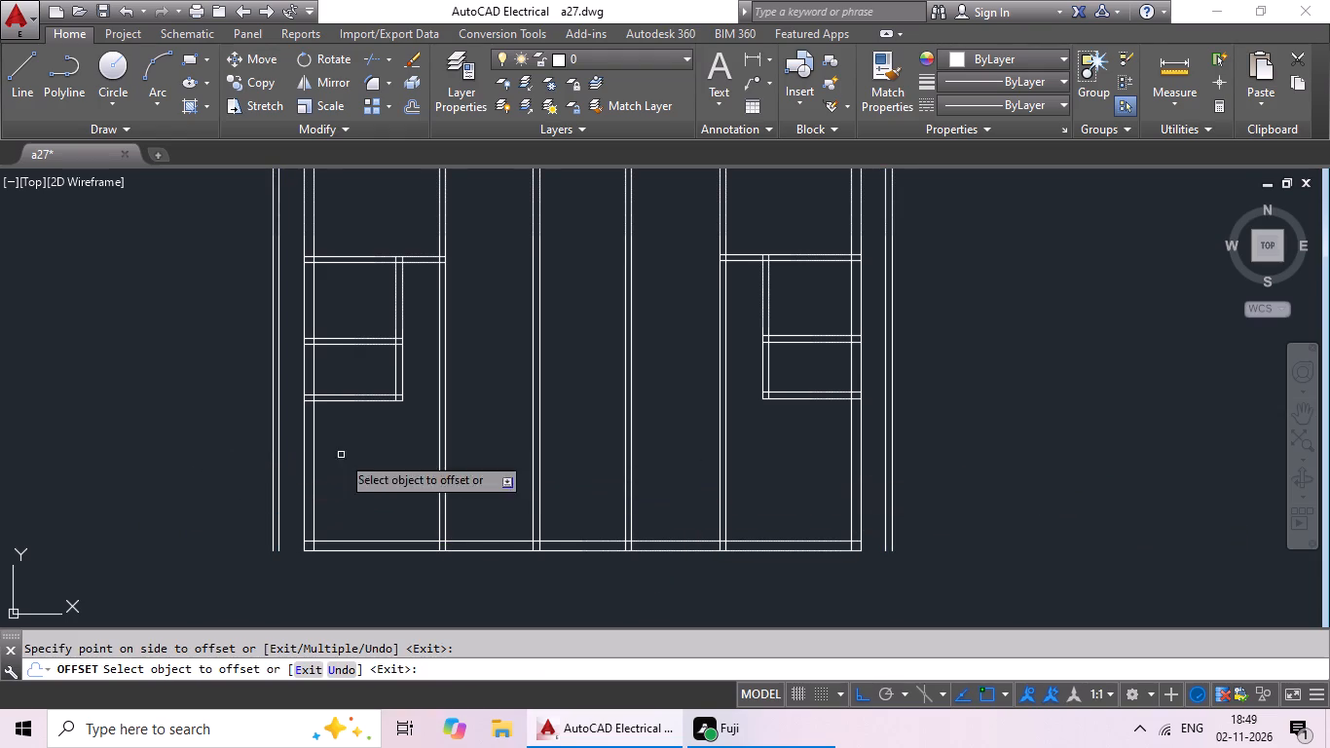
{"action": "middle_click_drag", "start_coordinate": [410, 465], "coordinate": [484, 414]}
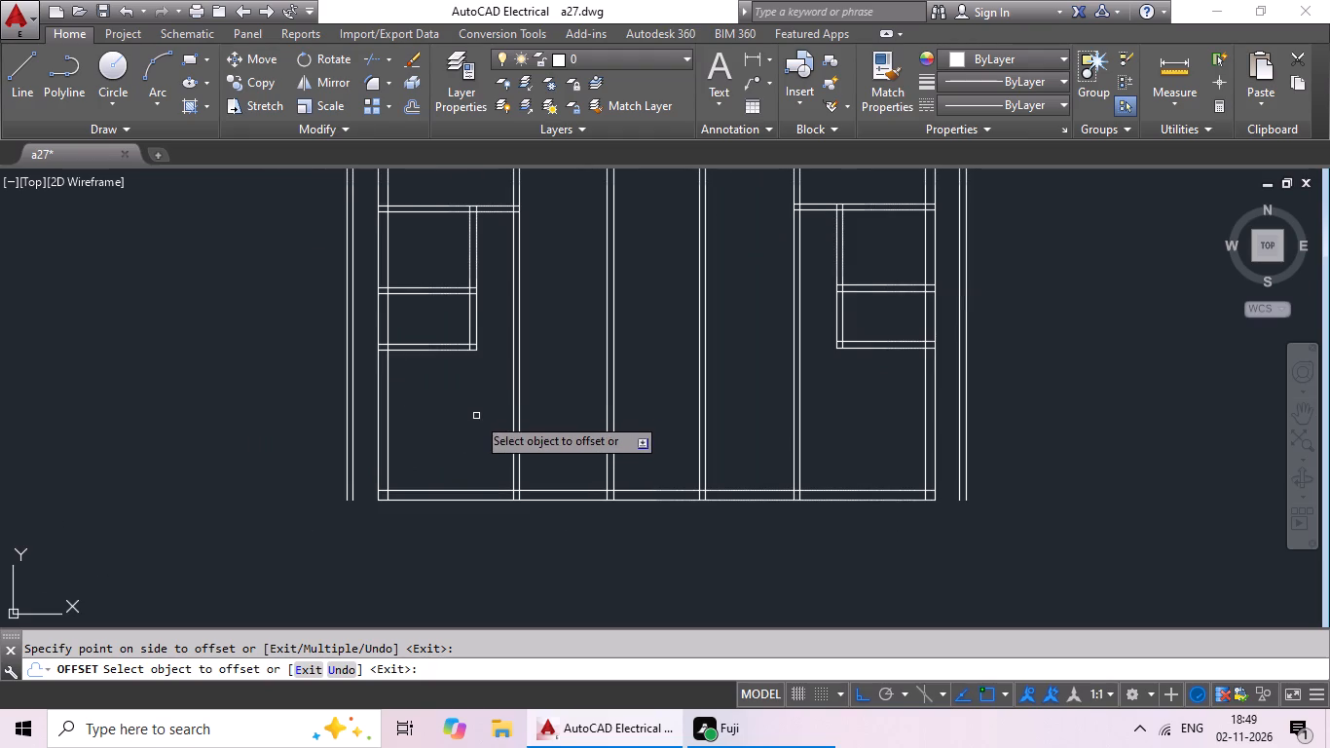
{"action": "middle_click_drag", "start_coordinate": [482, 398], "coordinate": [377, 422]}
{"action": "middle_click_drag", "start_coordinate": [905, 542], "coordinate": [732, 538]}
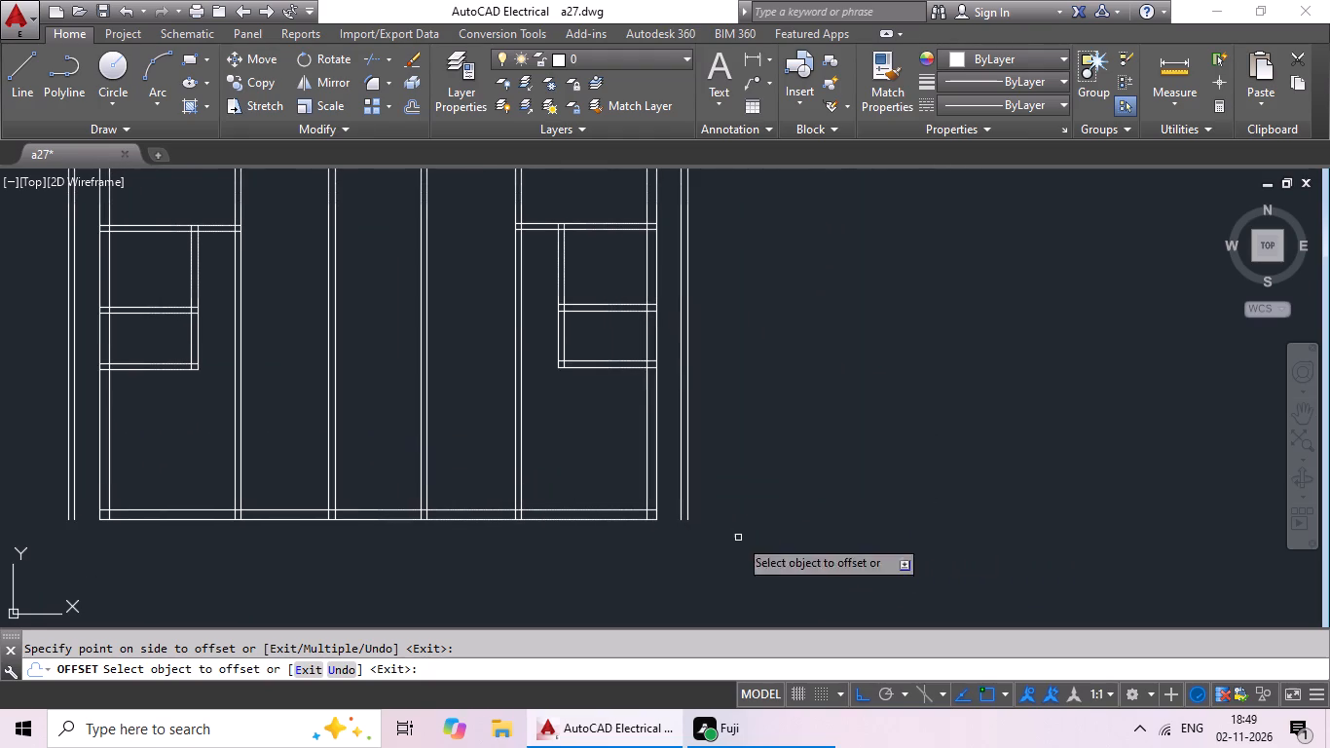
{"action": "key", "text": "Escape"}
{"action": "key", "text": "Escape"}
{"action": "key", "text": "Escape"}
Offset the inner faces of the east and west outer walls 1' into the outer bays.
{"action": "key", "text": "o"}
{"action": "key", "text": "Return"}
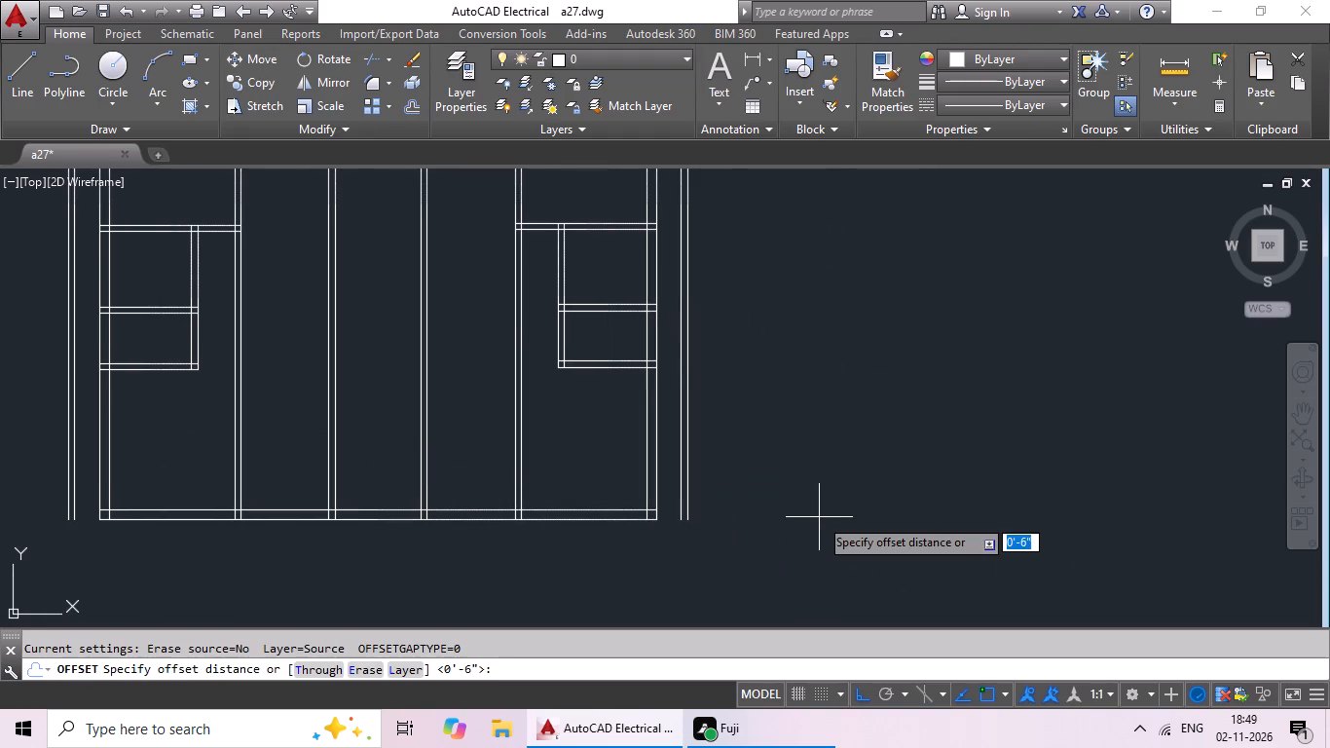
{"action": "type", "text": "1'"}
{"action": "key", "text": "Return"}
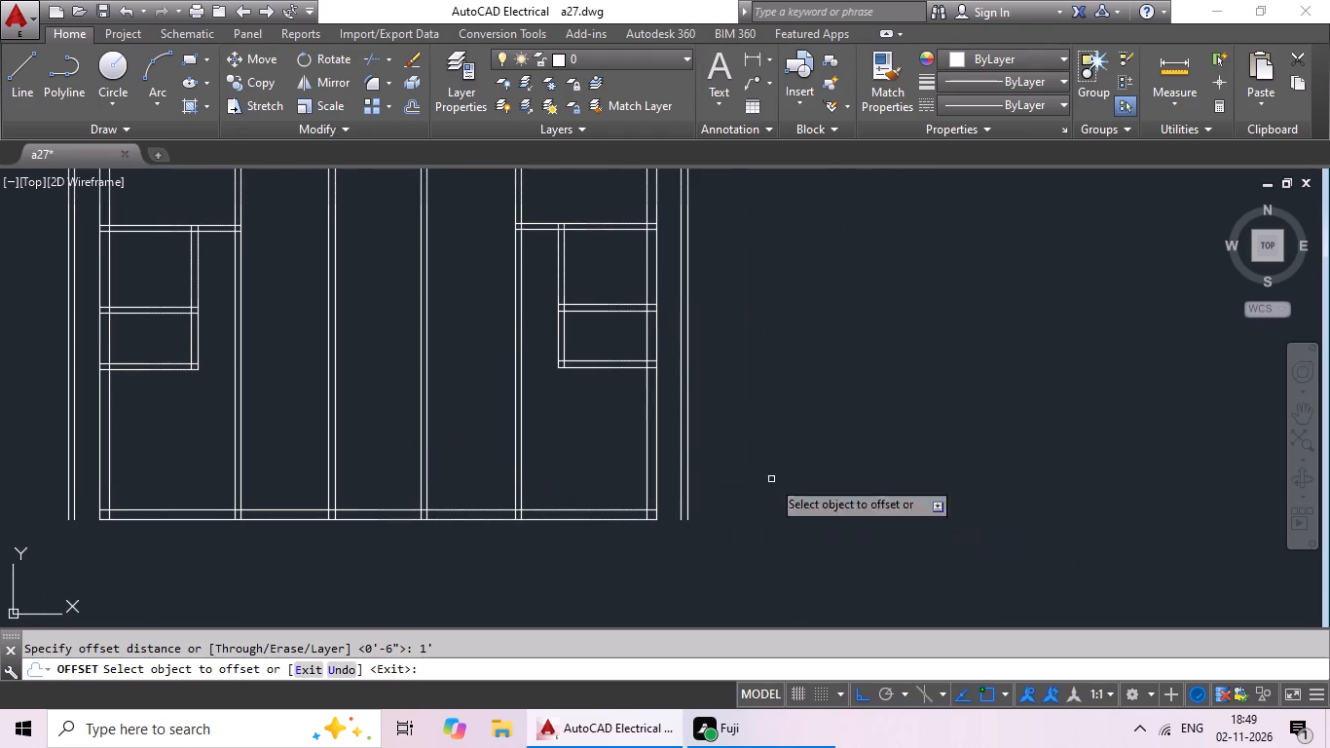
{"action": "left_click_drag", "start_coordinate": [647, 409], "coordinate": [626, 416]}
{"action": "left_click", "coordinate": [612, 419]}
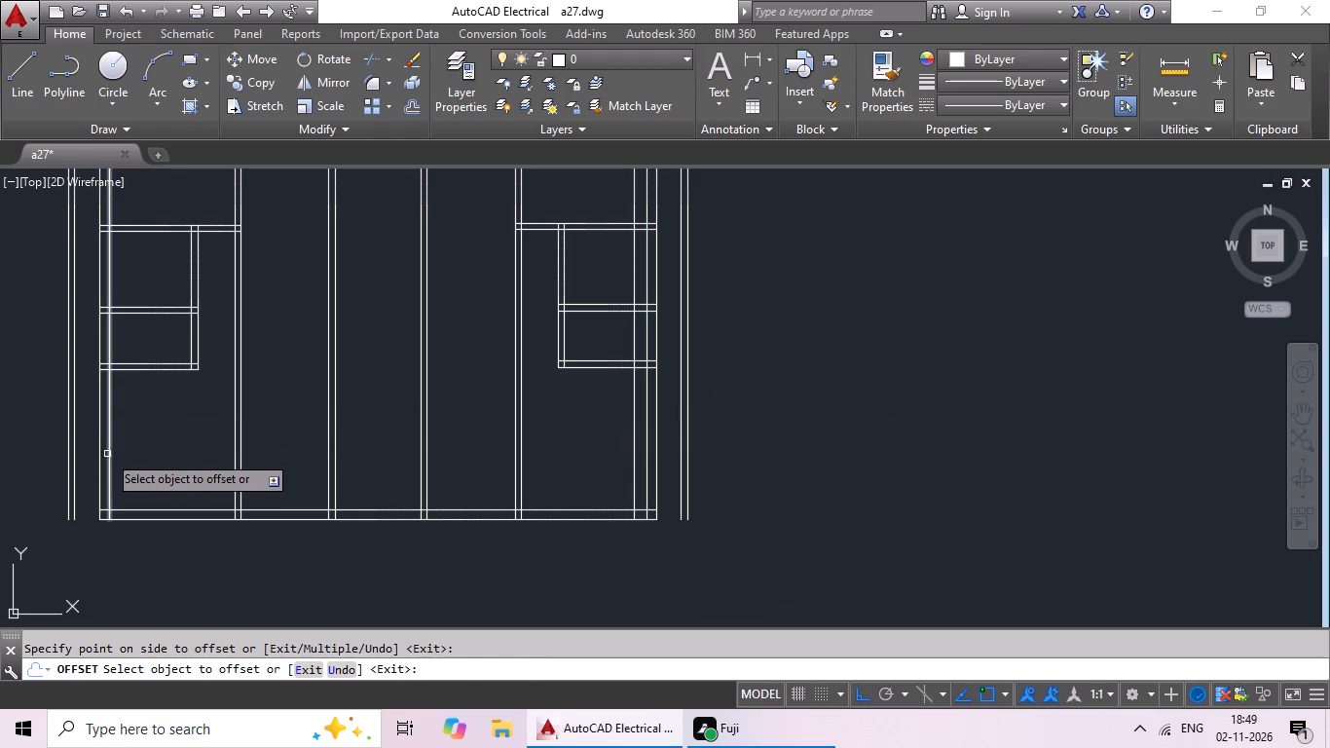
{"action": "left_click_drag", "start_coordinate": [107, 454], "coordinate": [117, 454]}
{"action": "left_click", "coordinate": [192, 453]}
{"action": "middle_click_drag", "start_coordinate": [201, 445], "coordinate": [332, 425]}
{"action": "scroll", "coordinate": [263, 408], "scroll_direction": "up", "scroll_amount": 1}
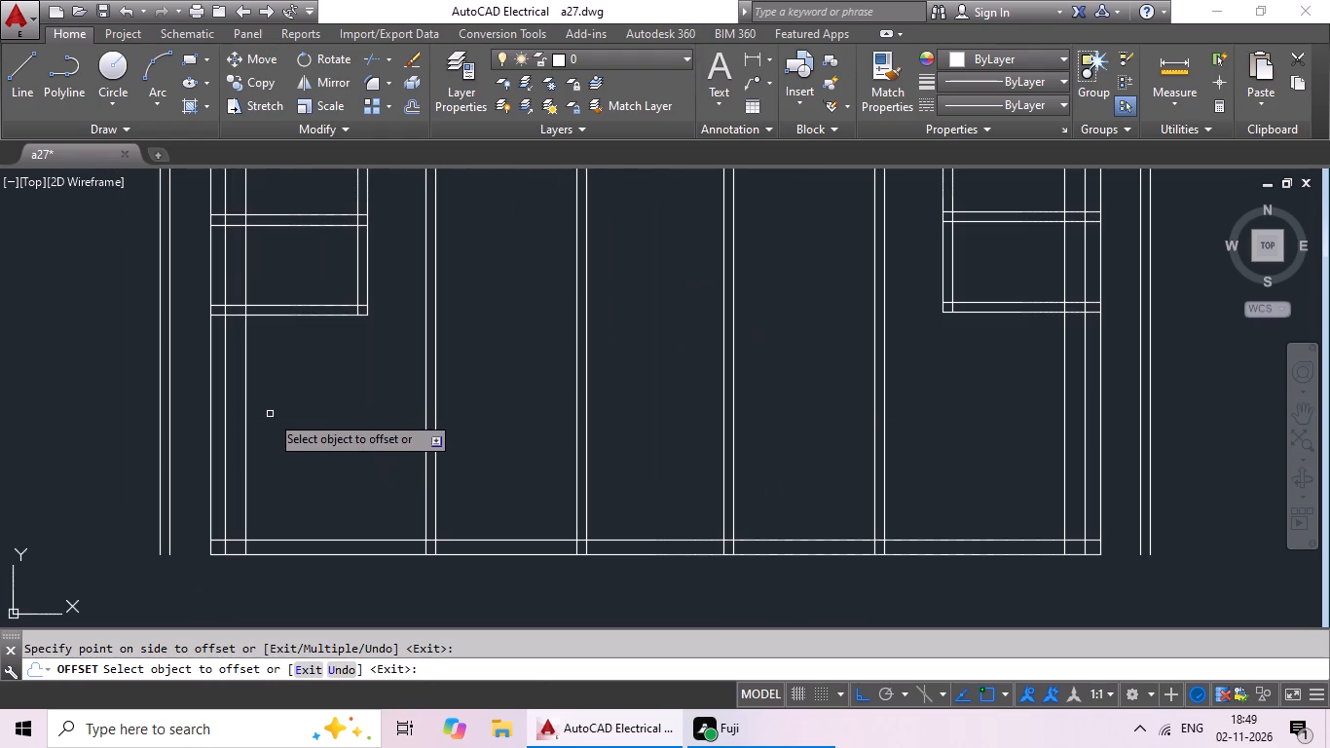
{"action": "middle_click_drag", "start_coordinate": [300, 406], "coordinate": [246, 438]}
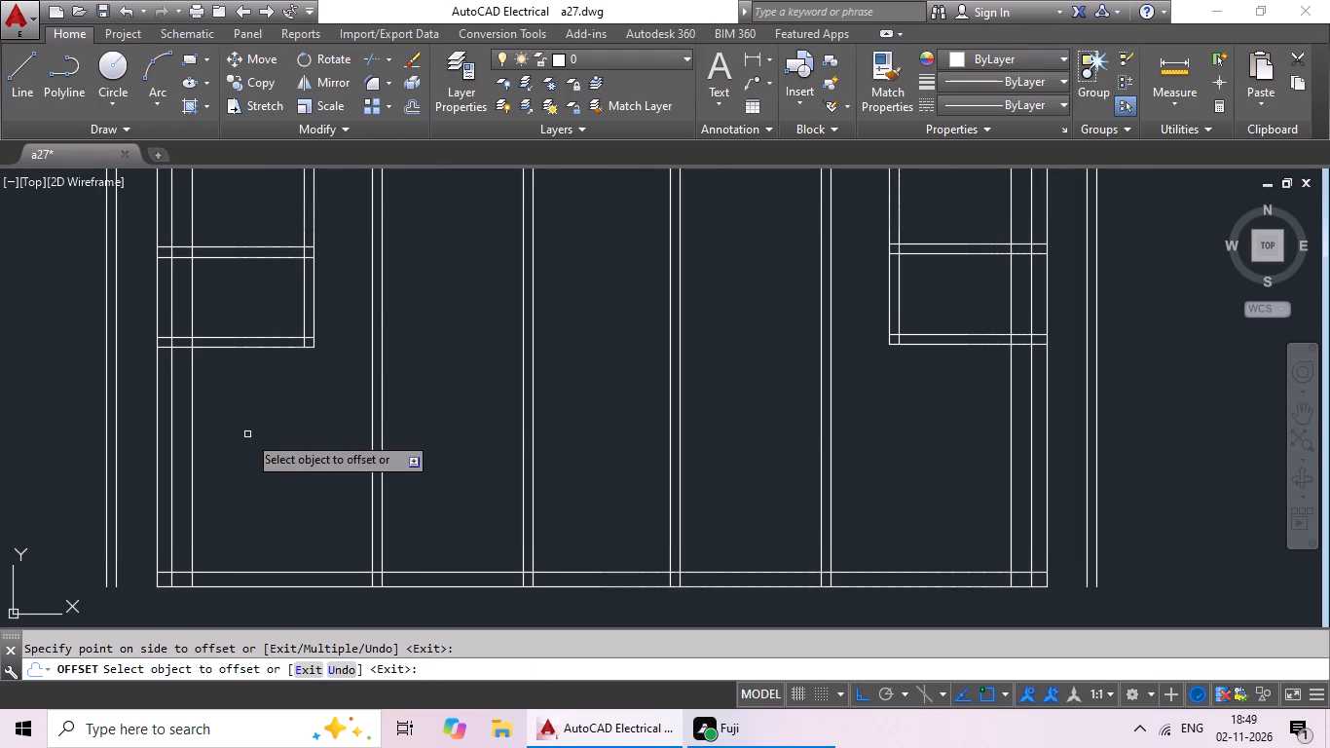
{"action": "key", "text": "Escape"}
{"action": "key", "text": "Escape"}
{"action": "key", "text": "Escape"}
{"action": "scroll", "coordinate": [251, 427], "scroll_direction": "down", "scroll_amount": 2}
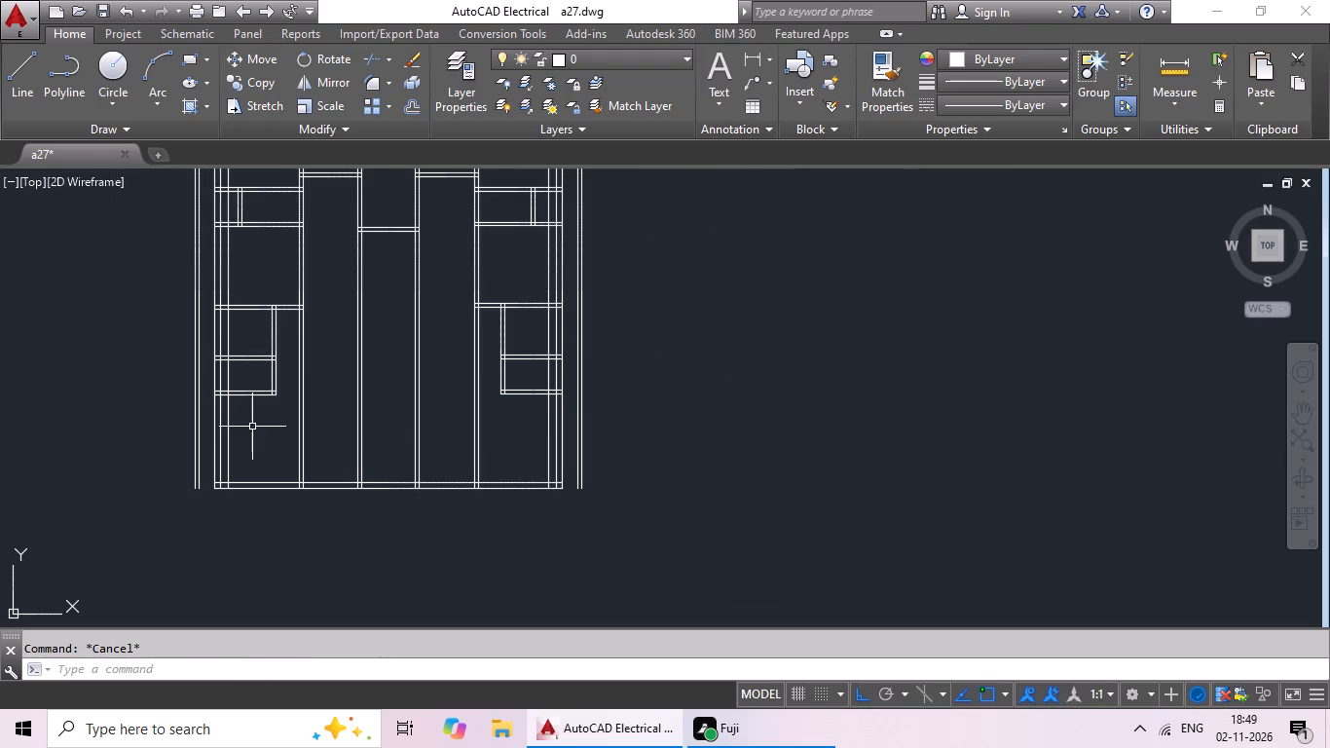
{"action": "key", "text": "Escape"}
{"action": "key", "text": "Escape"}
Trim the 1' offset lines between the two faces of the southernmost short partitions in the west and east bays.
{"action": "type", "text": "tr"}
{"action": "key", "text": "space"}
{"action": "key", "text": "space"}
{"action": "scroll", "coordinate": [232, 376], "scroll_direction": "up", "scroll_amount": 3}
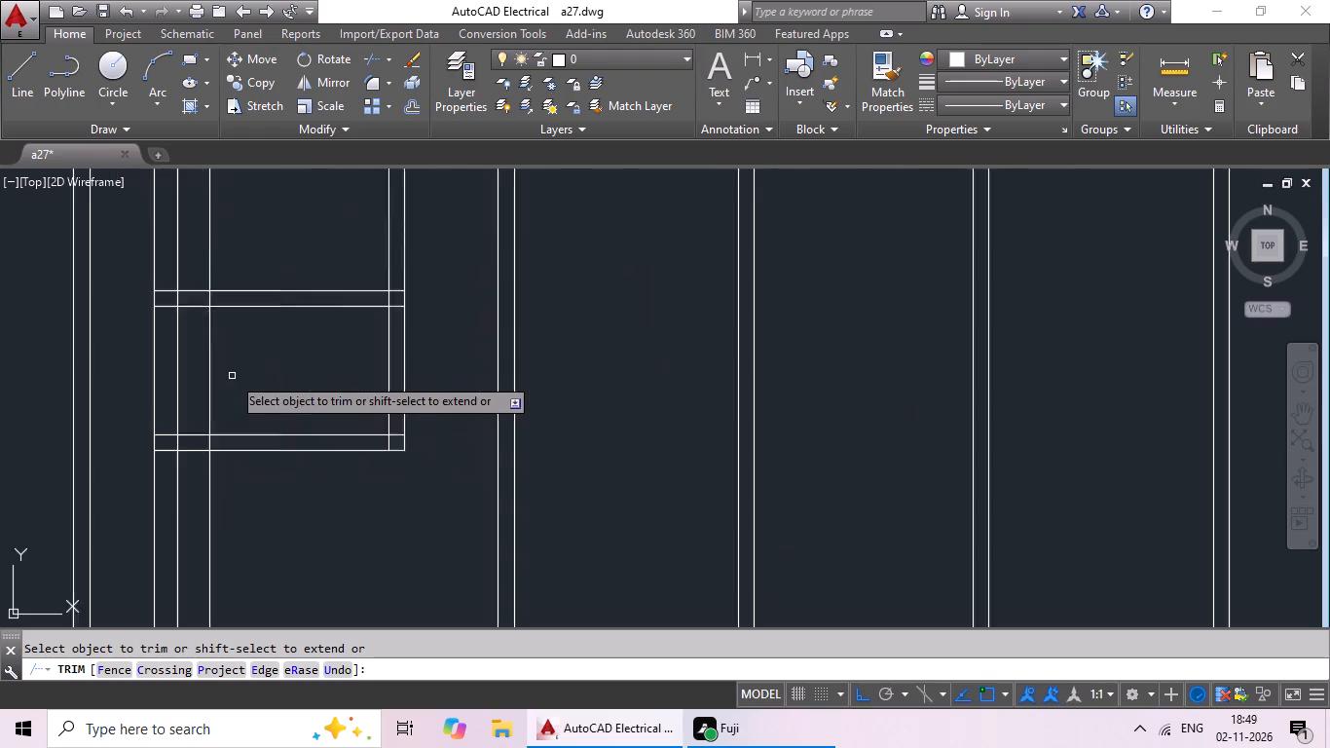
{"action": "scroll", "coordinate": [232, 376], "scroll_direction": "up", "scroll_amount": 1}
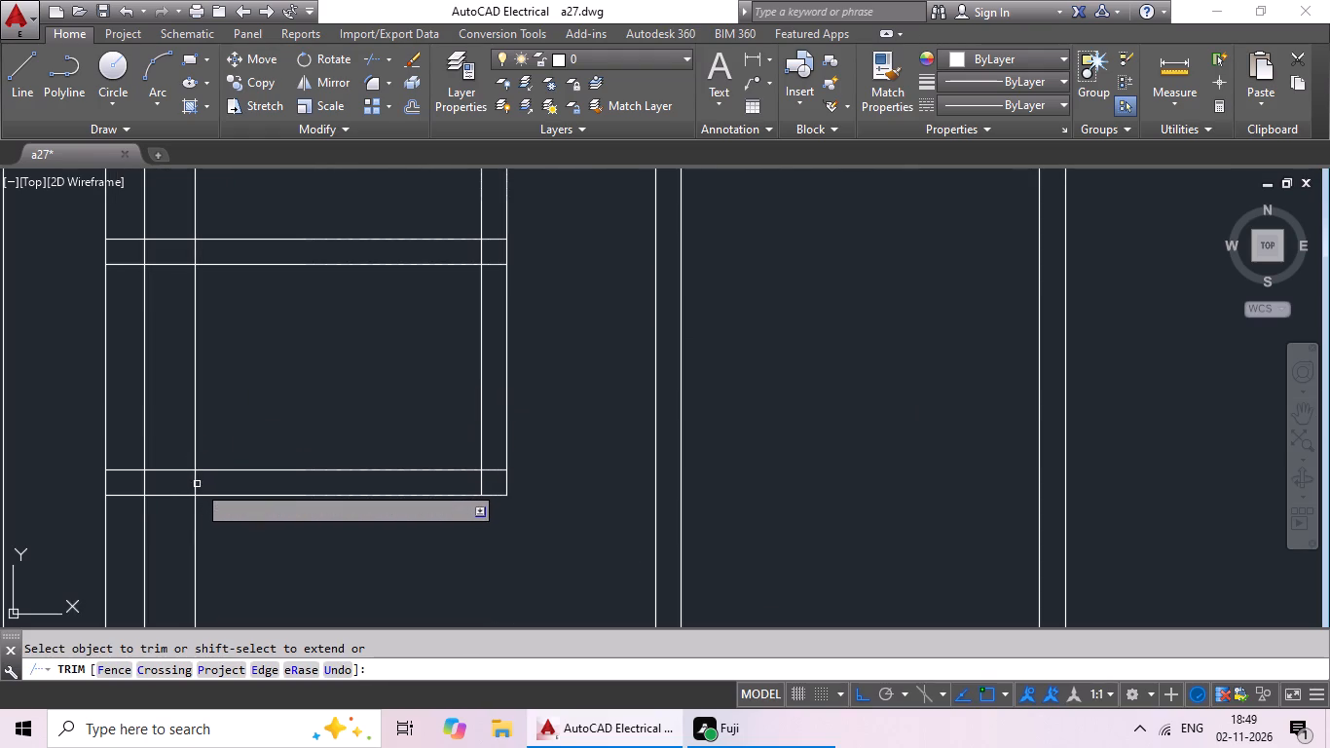
{"action": "left_click", "coordinate": [194, 487]}
{"action": "scroll", "coordinate": [456, 476], "scroll_direction": "down", "scroll_amount": 1}
{"action": "scroll", "coordinate": [581, 492], "scroll_direction": "down", "scroll_amount": 1}
{"action": "middle_click_drag", "start_coordinate": [581, 491], "coordinate": [209, 457]}
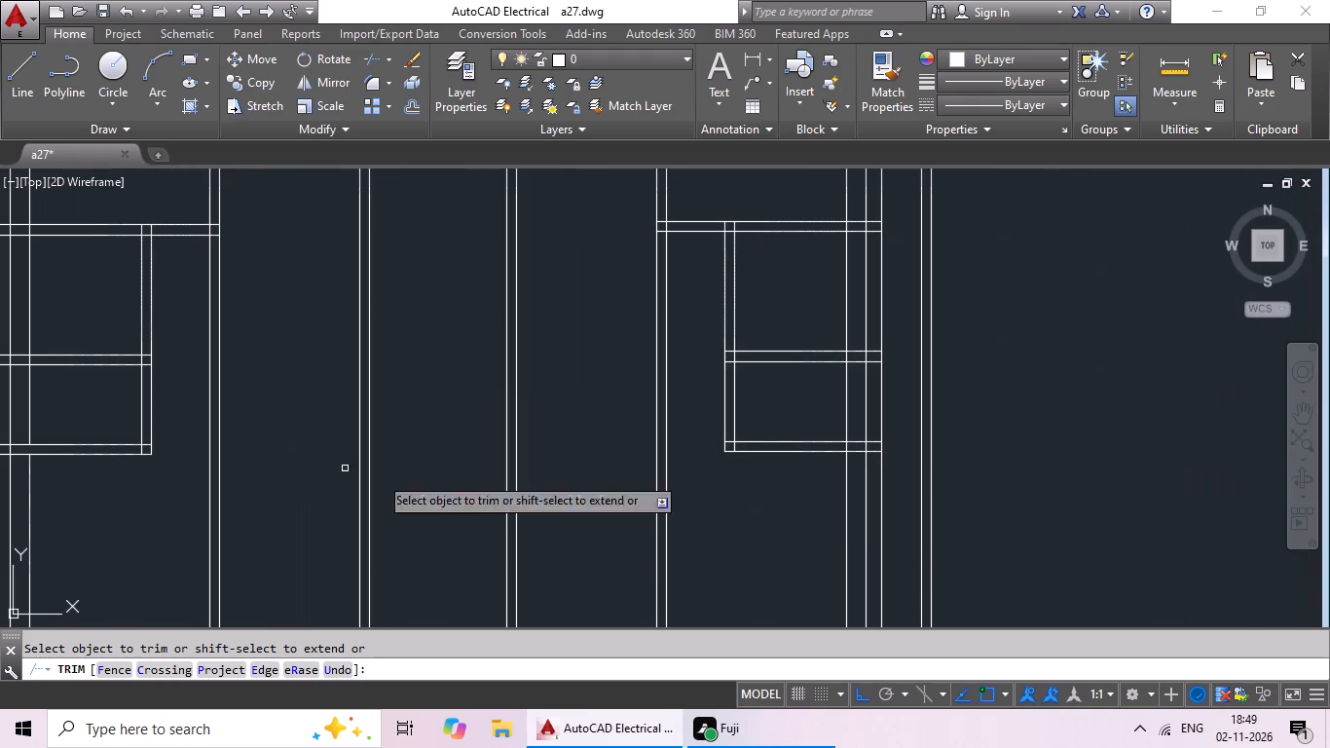
{"action": "left_click", "coordinate": [845, 448]}
{"action": "scroll", "coordinate": [763, 495], "scroll_direction": "down", "scroll_amount": 1}
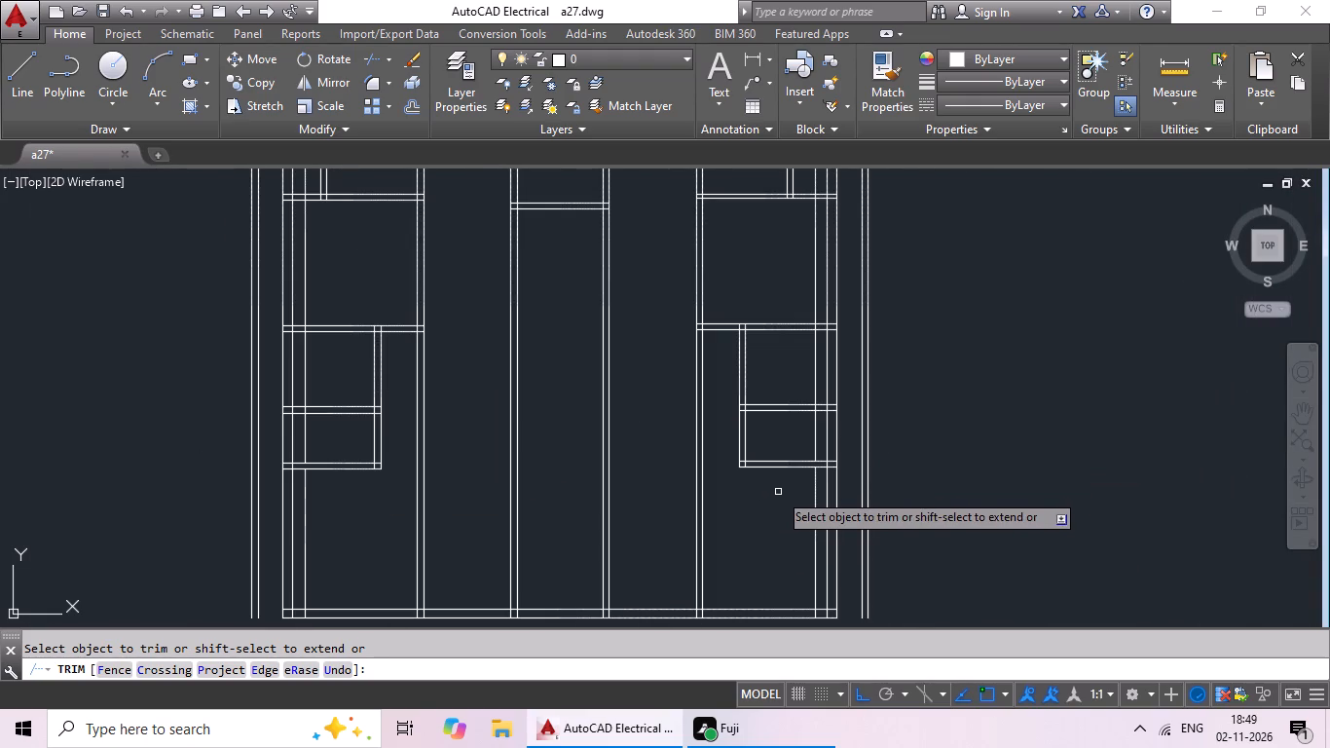
{"action": "key", "text": "Escape"}
{"action": "key", "text": "Escape"}
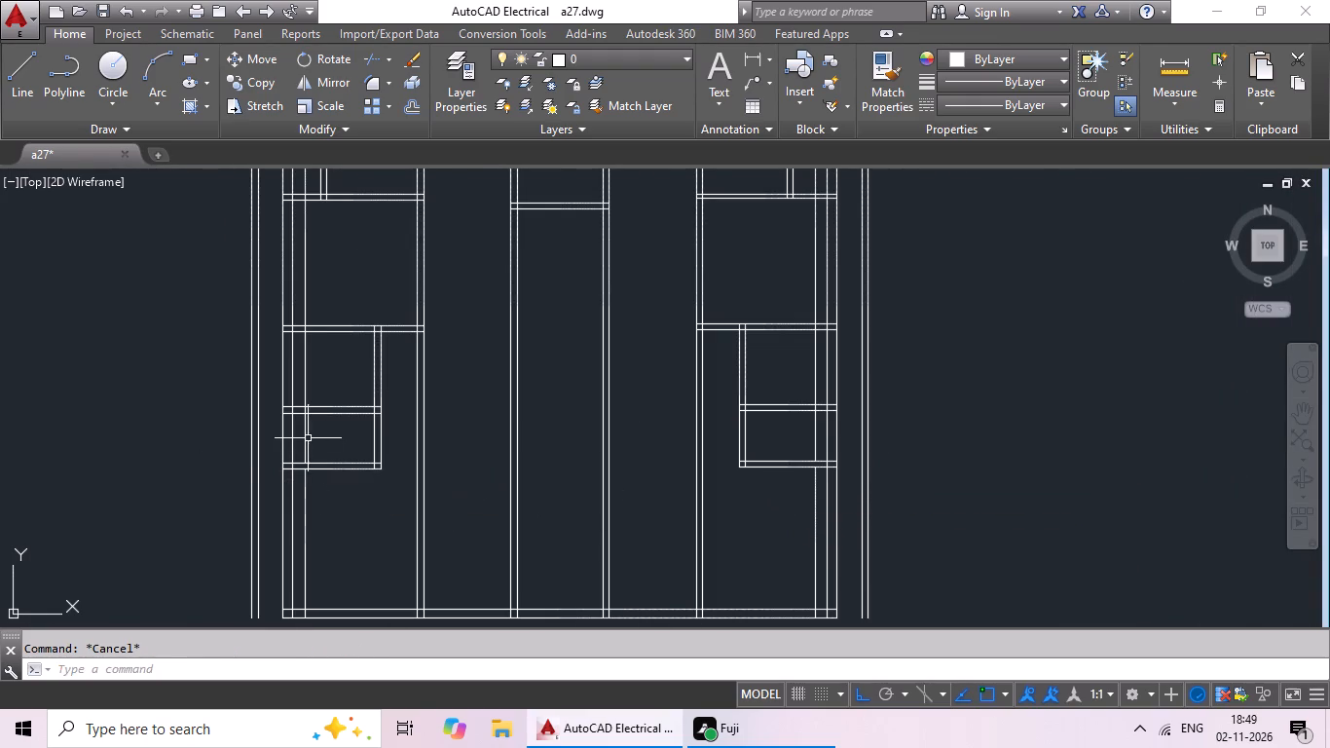
Delete the 1' offset line segments north of the southernmost short partitions in the west and east bays.
{"action": "left_click", "coordinate": [304, 435]}
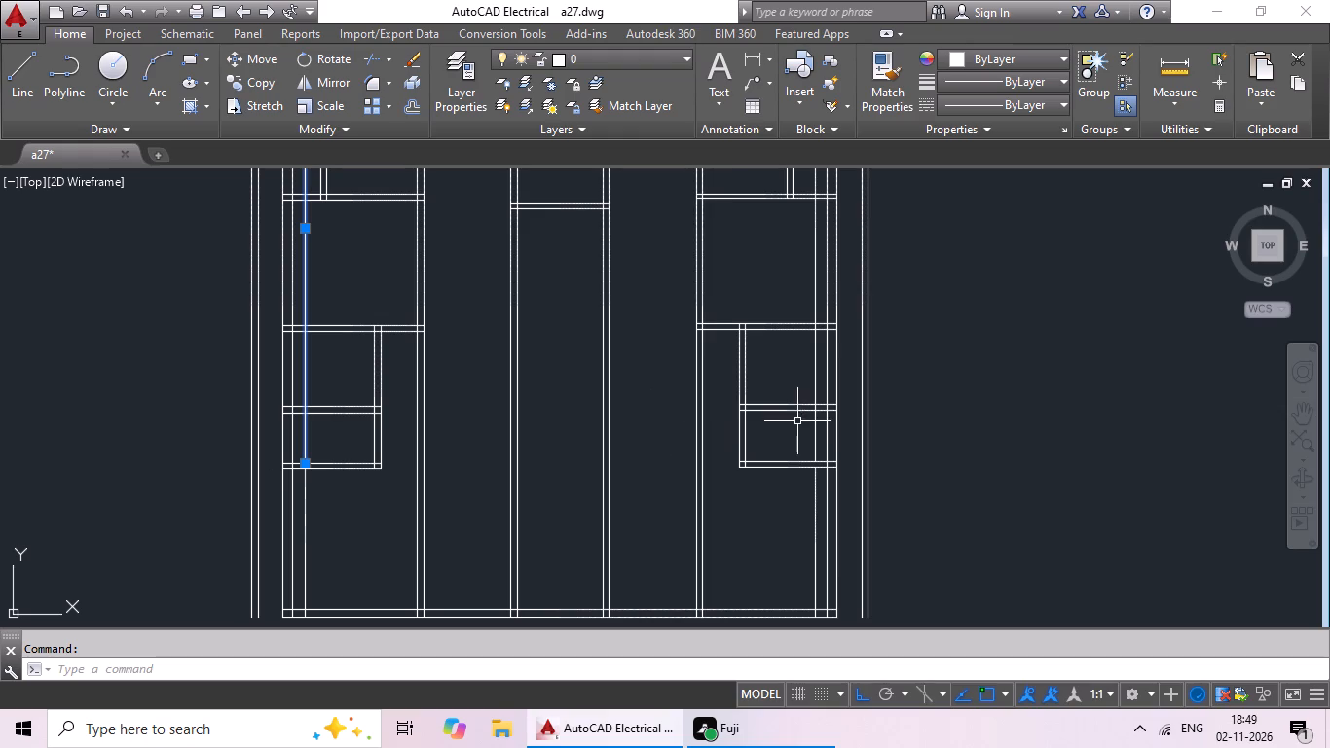
{"action": "left_click", "coordinate": [816, 428]}
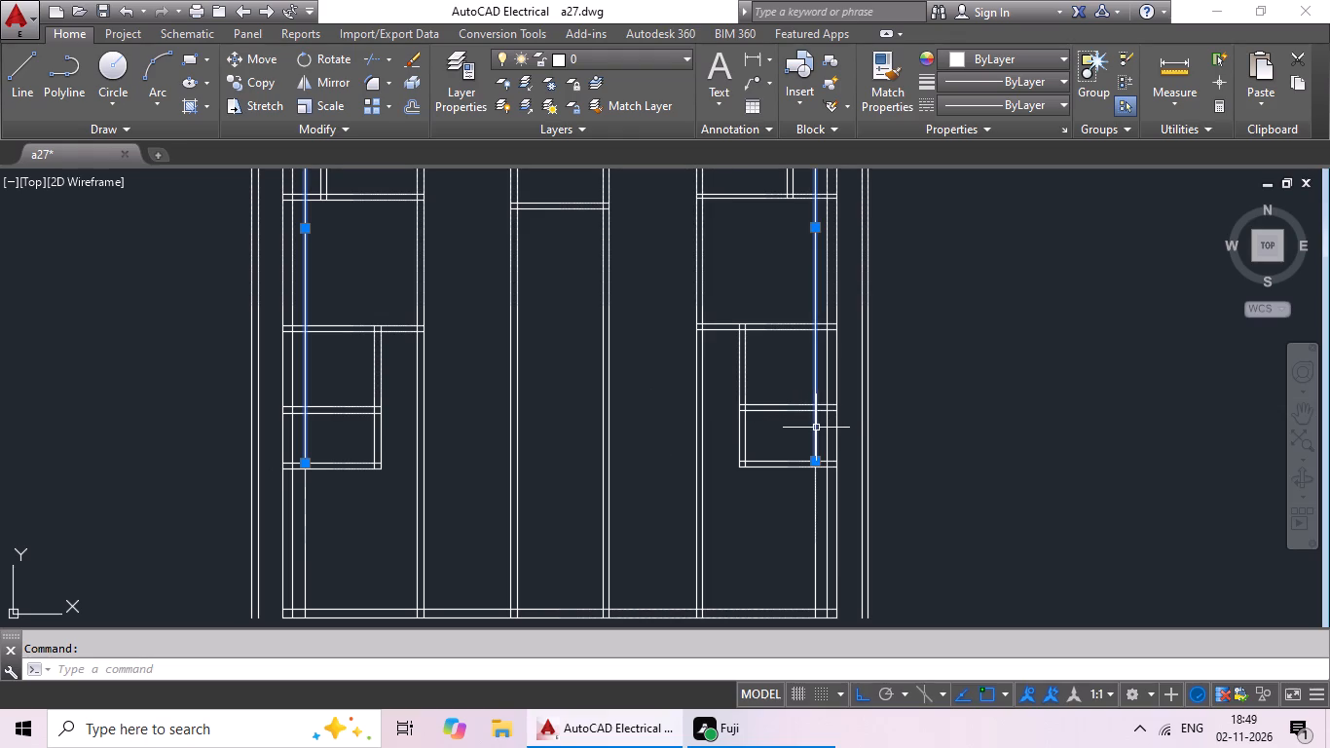
{"action": "key", "text": "Delete"}
Offset the remaining vertical lines in the southern corners of the west and east bays 6" toward the building's interior.
{"action": "scroll", "coordinate": [800, 431], "scroll_direction": "down", "scroll_amount": 2}
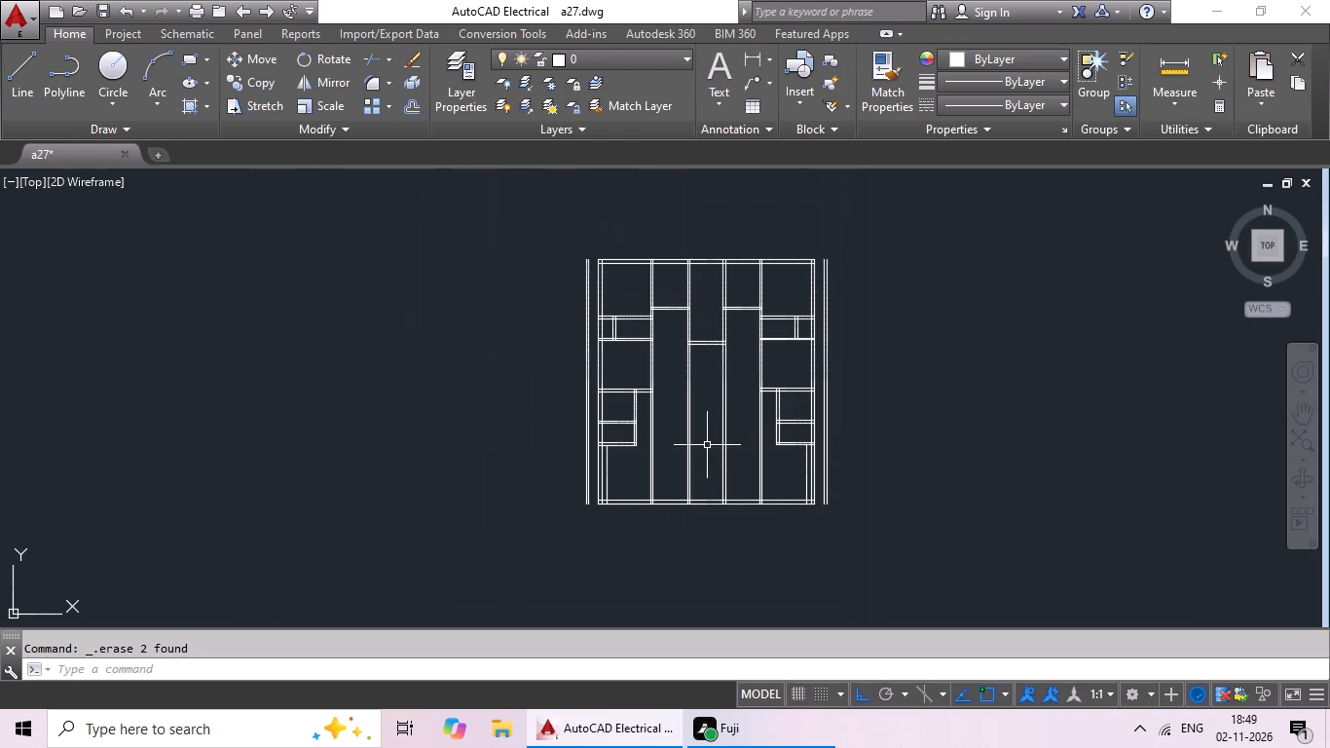
{"action": "scroll", "coordinate": [674, 440], "scroll_direction": "up", "scroll_amount": 4}
{"action": "middle_click_drag", "start_coordinate": [550, 482], "coordinate": [667, 319]}
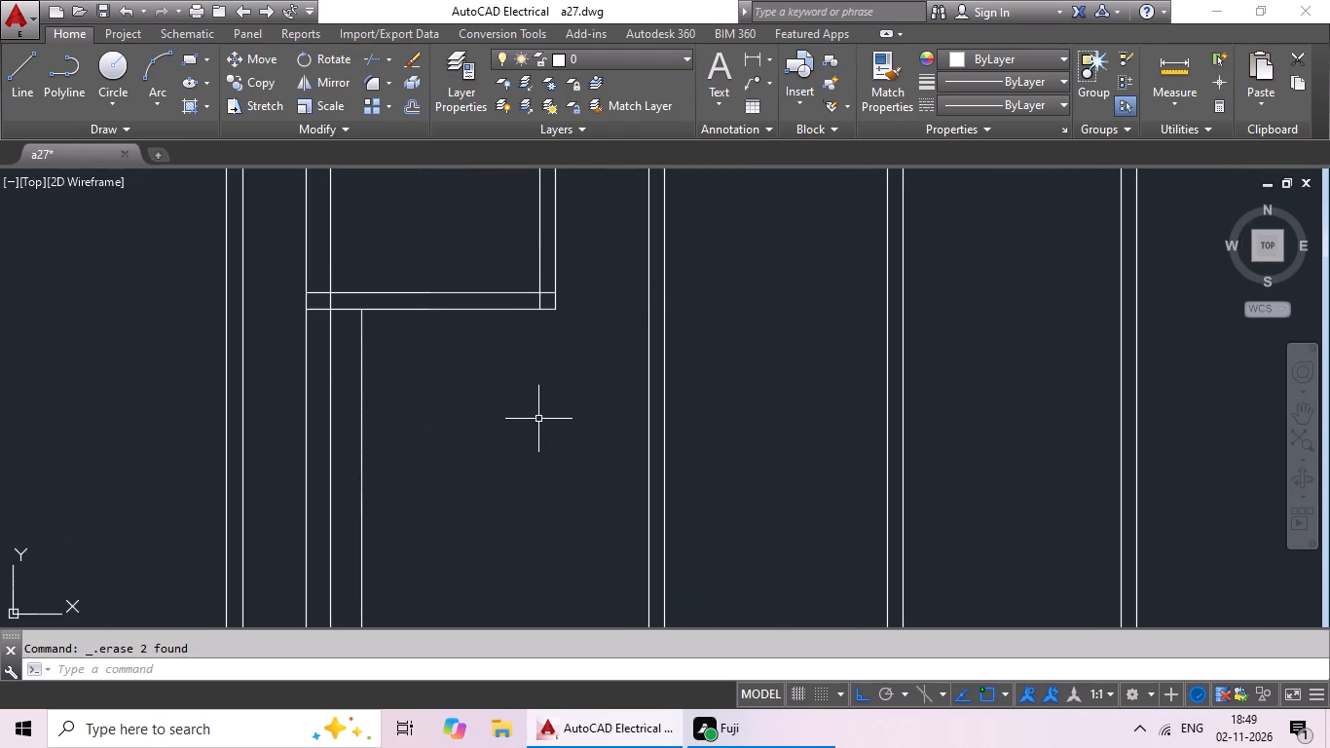
{"action": "scroll", "coordinate": [581, 396], "scroll_direction": "down", "scroll_amount": 2}
{"action": "middle_click_drag", "start_coordinate": [581, 396], "coordinate": [425, 395]}
{"action": "key", "text": "Escape"}
{"action": "key", "text": "Escape"}
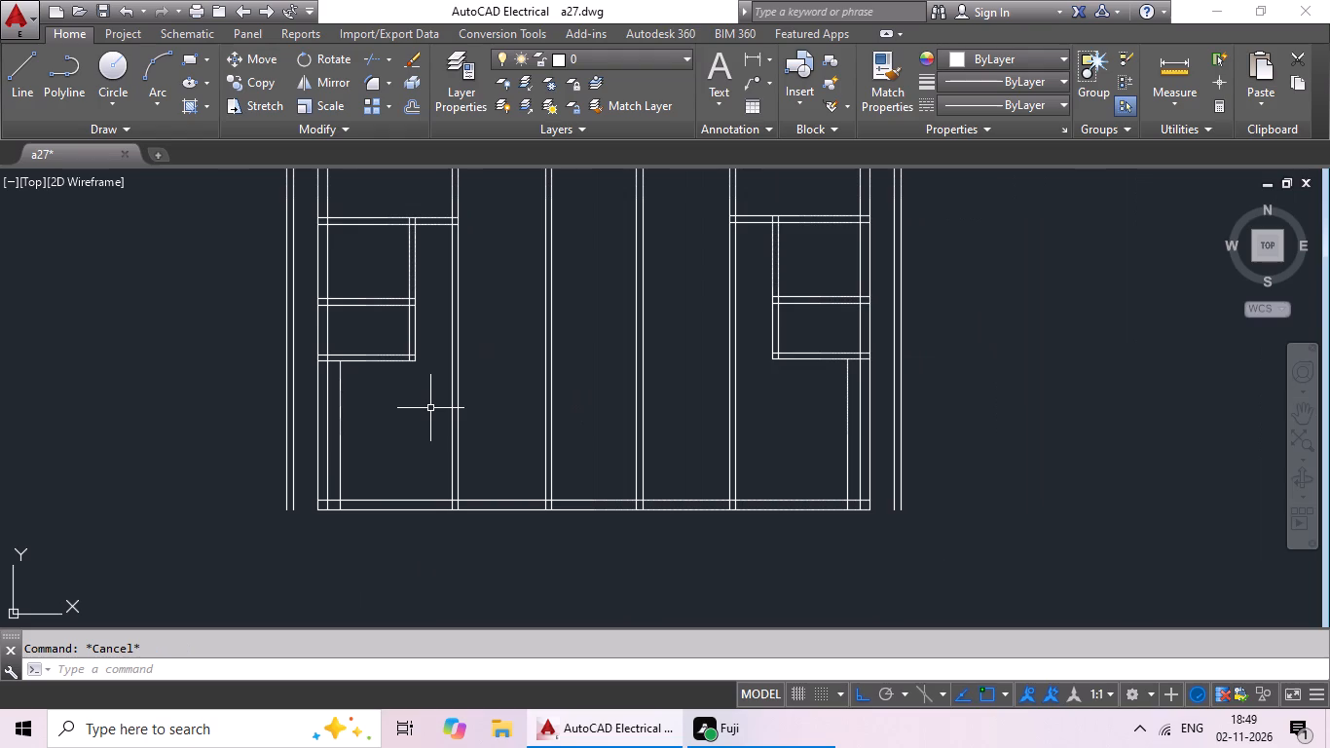
{"action": "key", "text": "o"}
{"action": "key", "text": "Return"}
{"action": "key", "text": "6"}
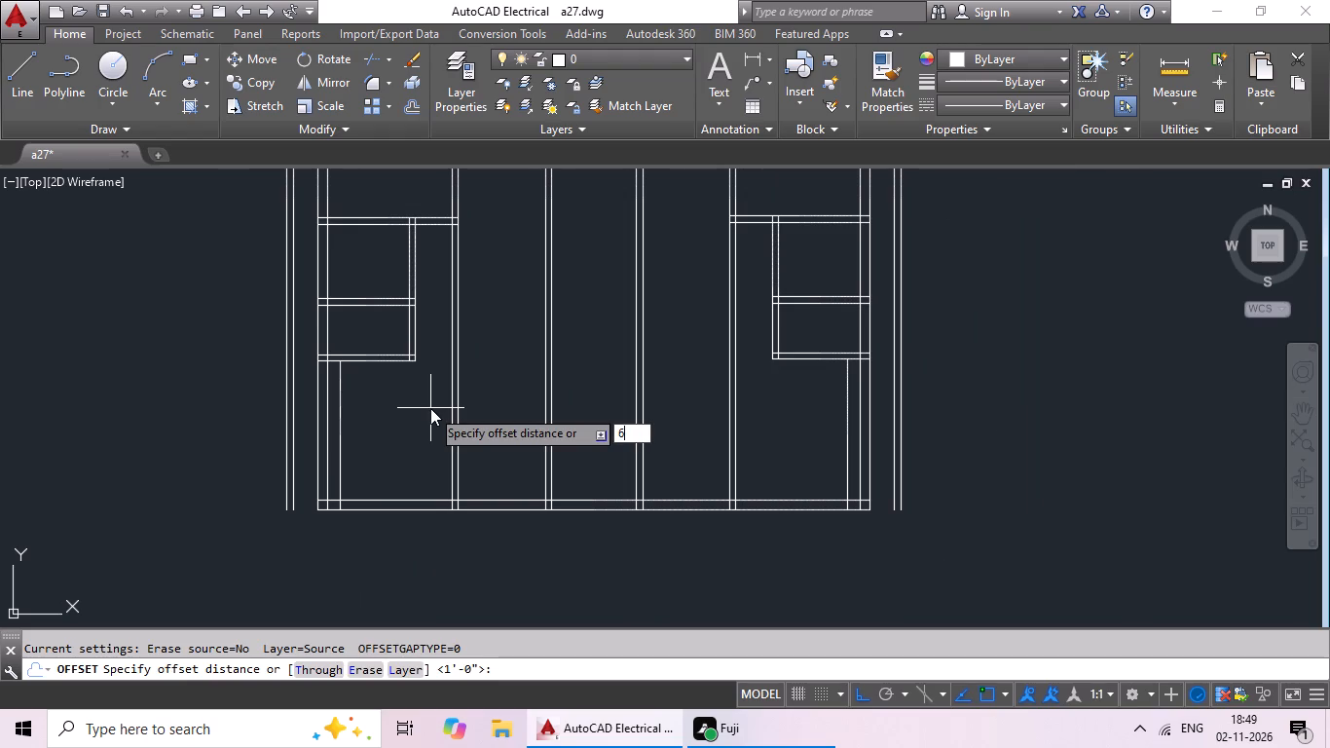
{"action": "key", "text": "shift+quotedbl"}
{"action": "key", "text": "Return"}
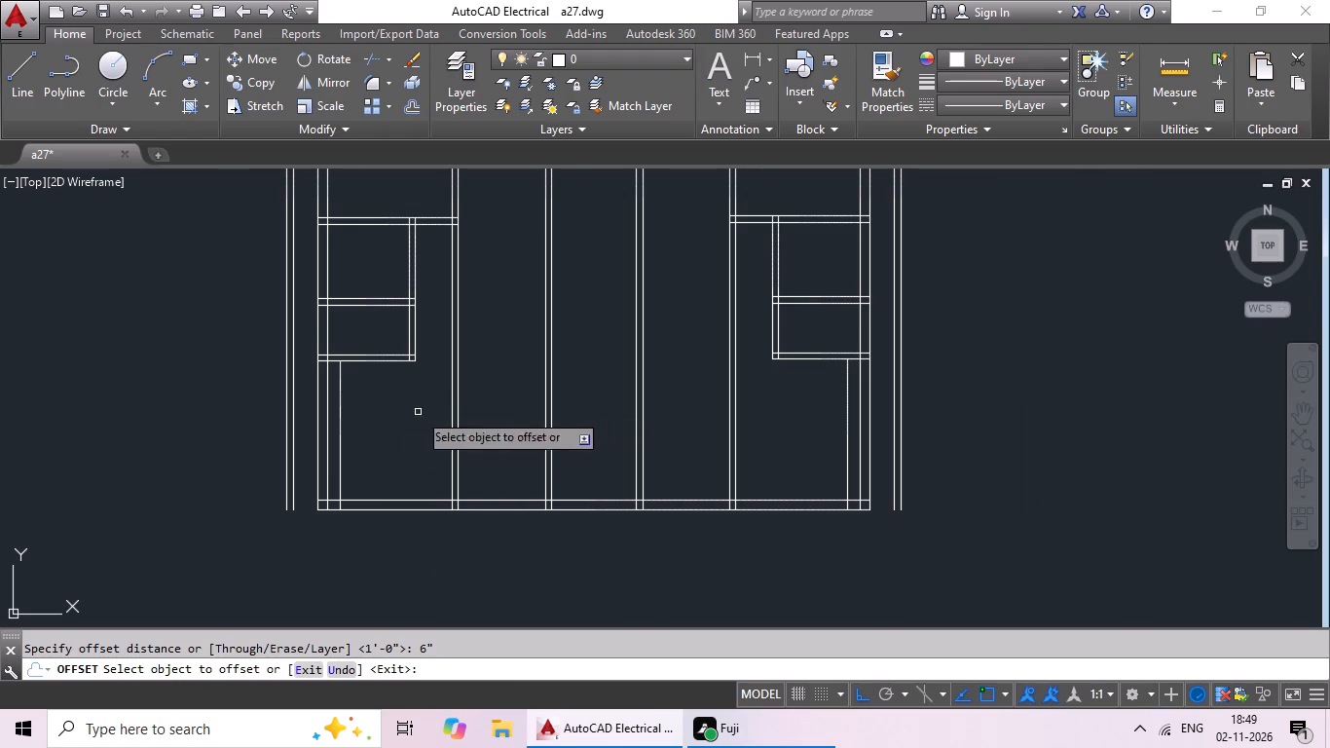
{"action": "left_click_drag", "start_coordinate": [337, 432], "coordinate": [348, 431]}
{"action": "left_click", "coordinate": [384, 423]}
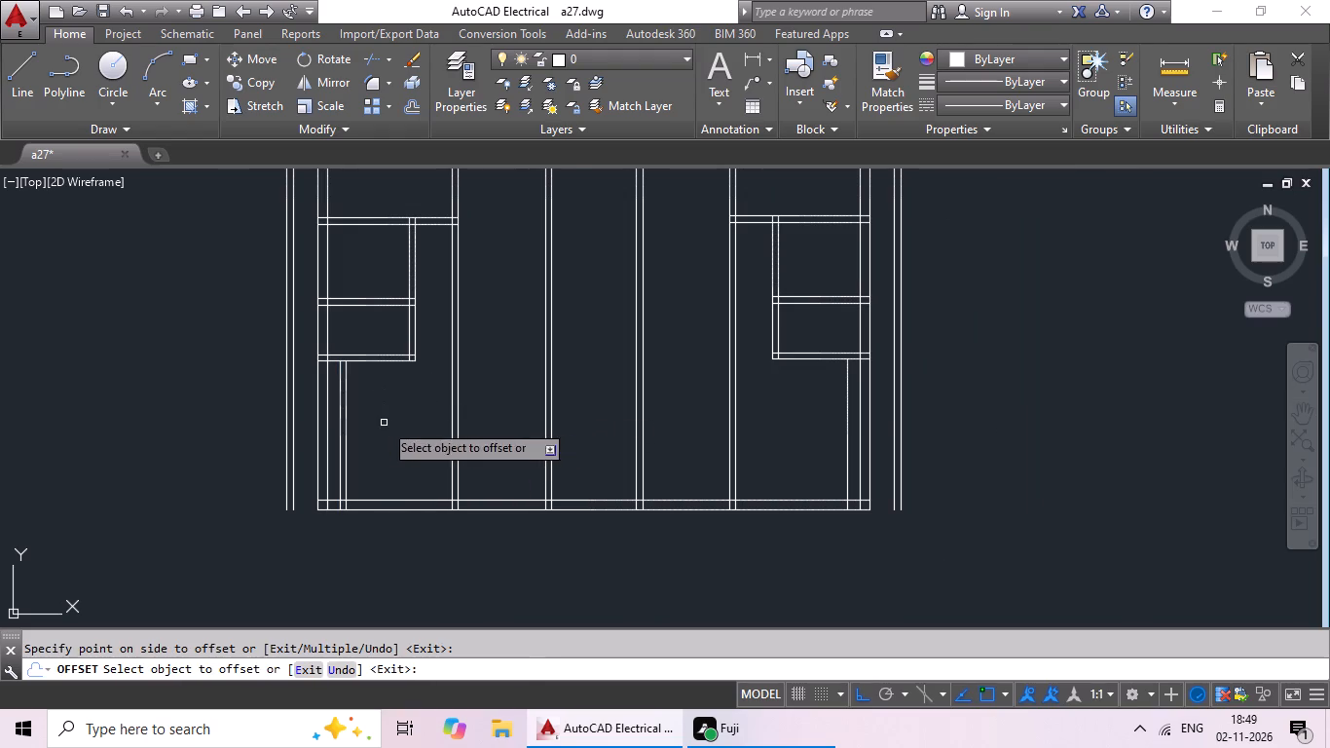
{"action": "left_click_drag", "start_coordinate": [849, 381], "coordinate": [833, 393]}
{"action": "left_click", "coordinate": [795, 407]}
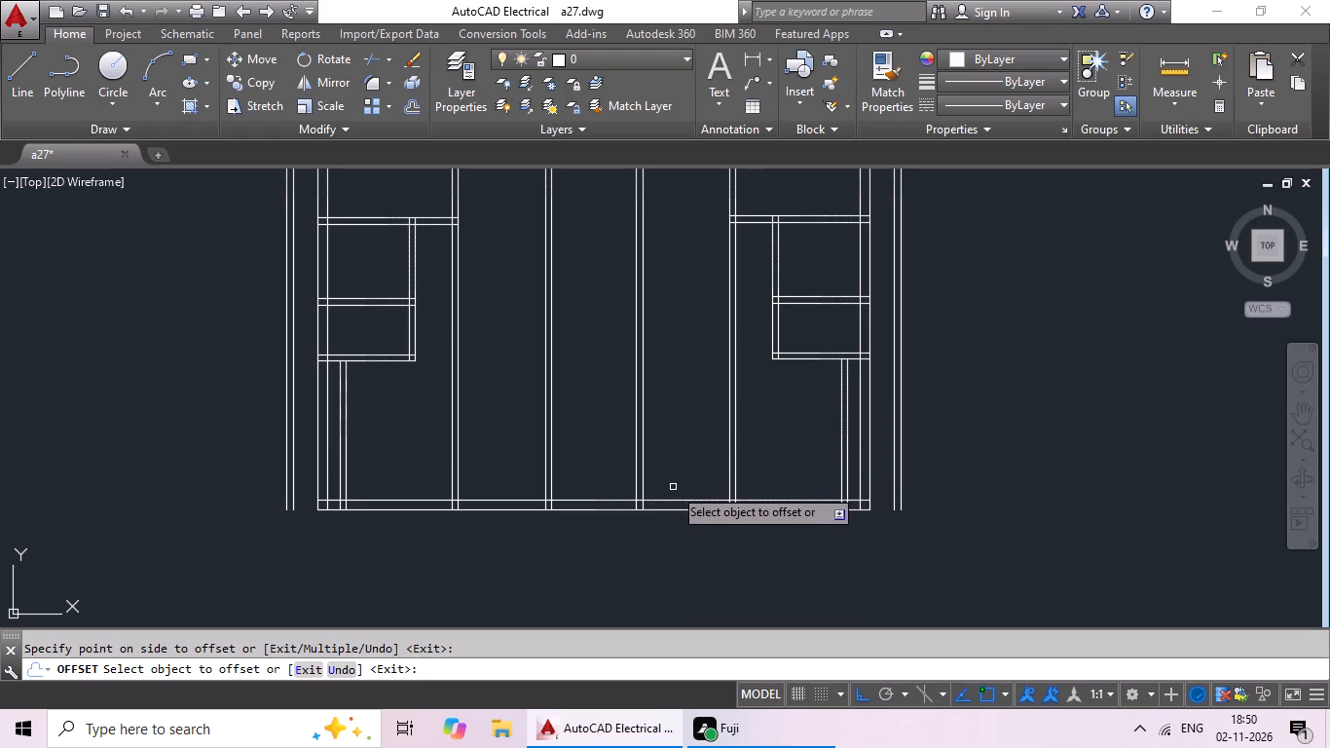
{"action": "key", "text": "Escape"}
{"action": "key", "text": "Escape"}
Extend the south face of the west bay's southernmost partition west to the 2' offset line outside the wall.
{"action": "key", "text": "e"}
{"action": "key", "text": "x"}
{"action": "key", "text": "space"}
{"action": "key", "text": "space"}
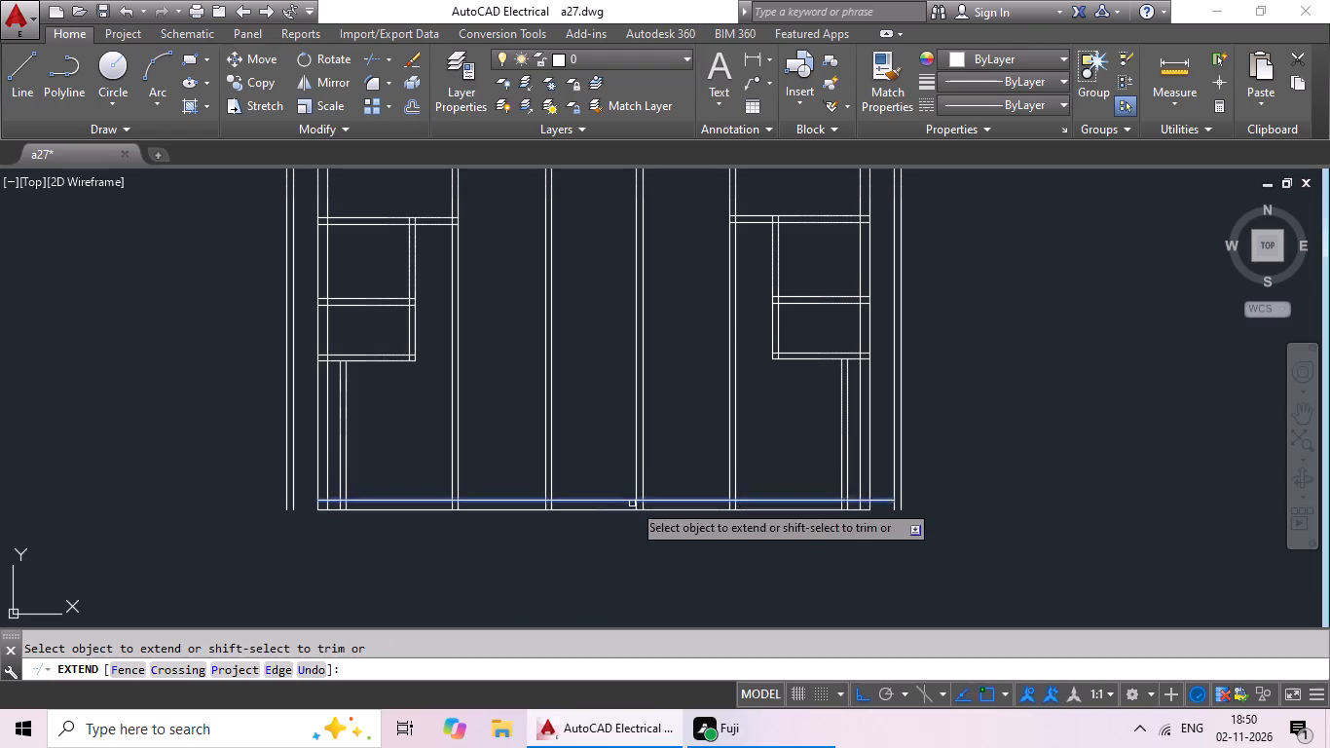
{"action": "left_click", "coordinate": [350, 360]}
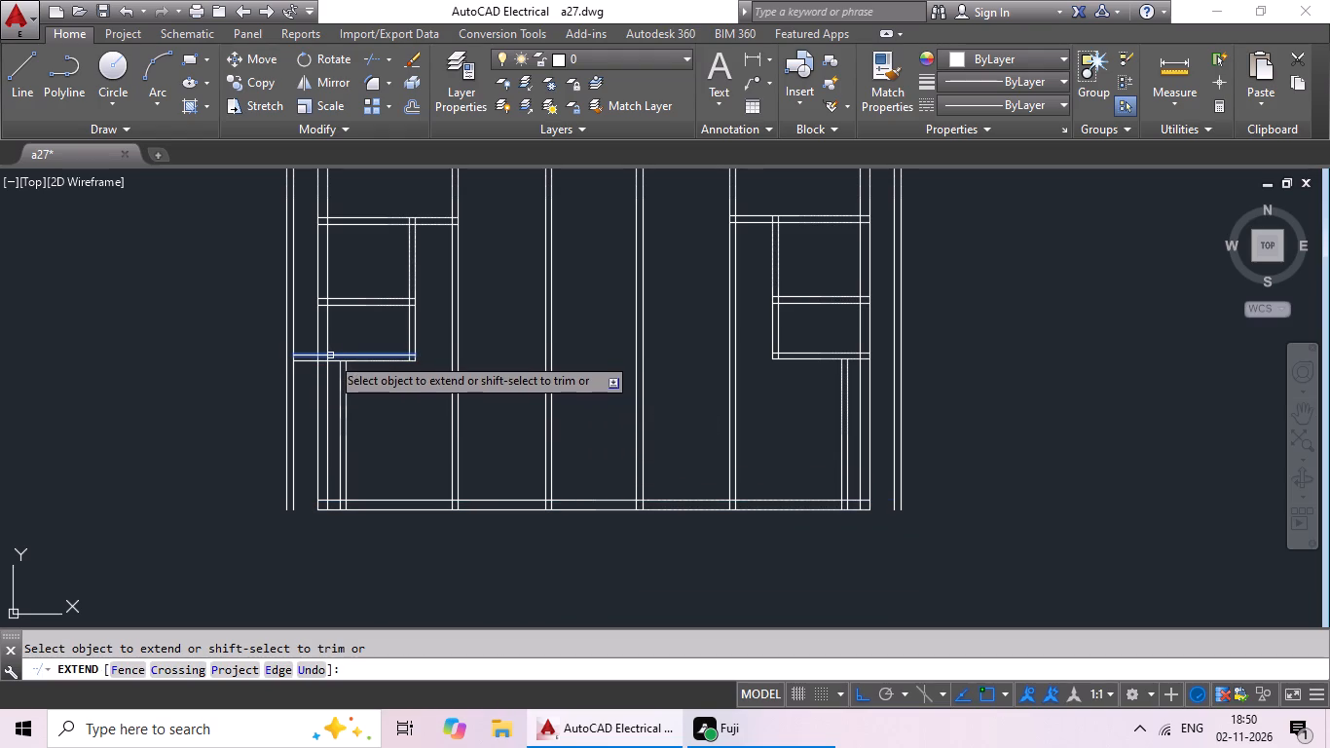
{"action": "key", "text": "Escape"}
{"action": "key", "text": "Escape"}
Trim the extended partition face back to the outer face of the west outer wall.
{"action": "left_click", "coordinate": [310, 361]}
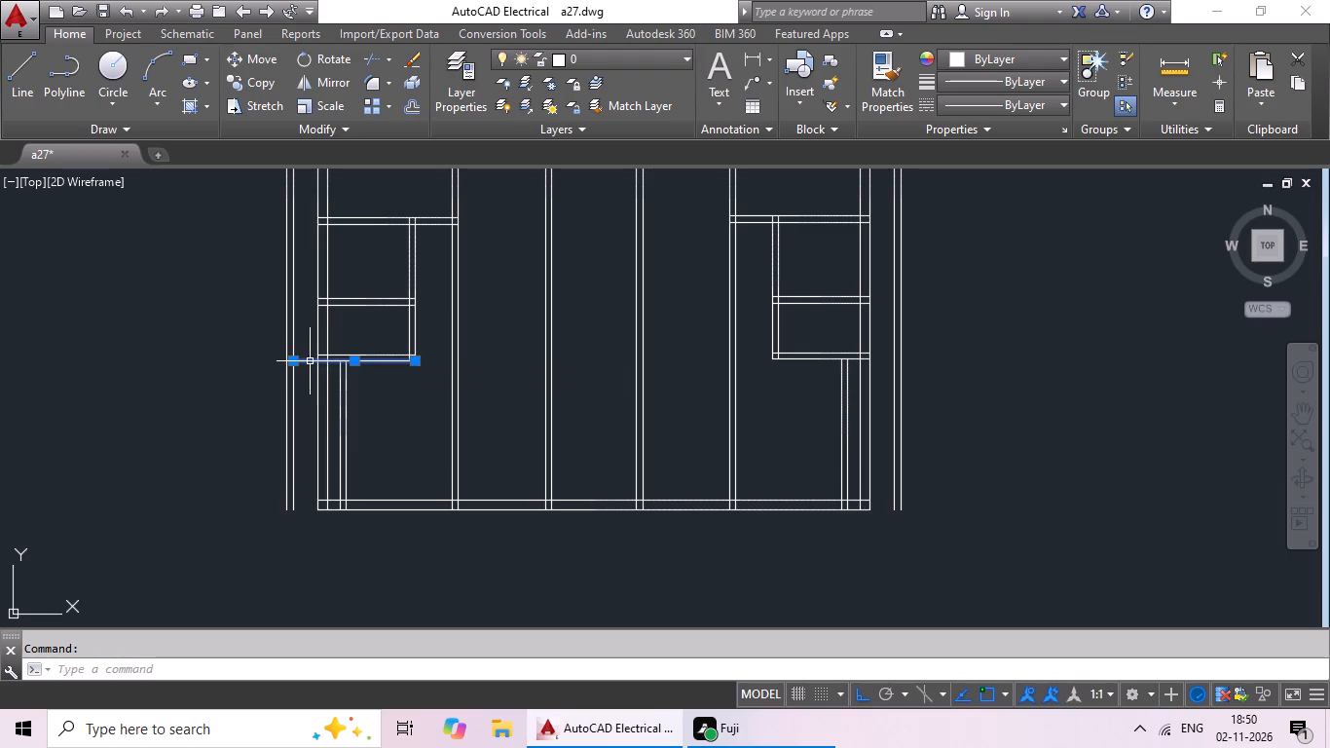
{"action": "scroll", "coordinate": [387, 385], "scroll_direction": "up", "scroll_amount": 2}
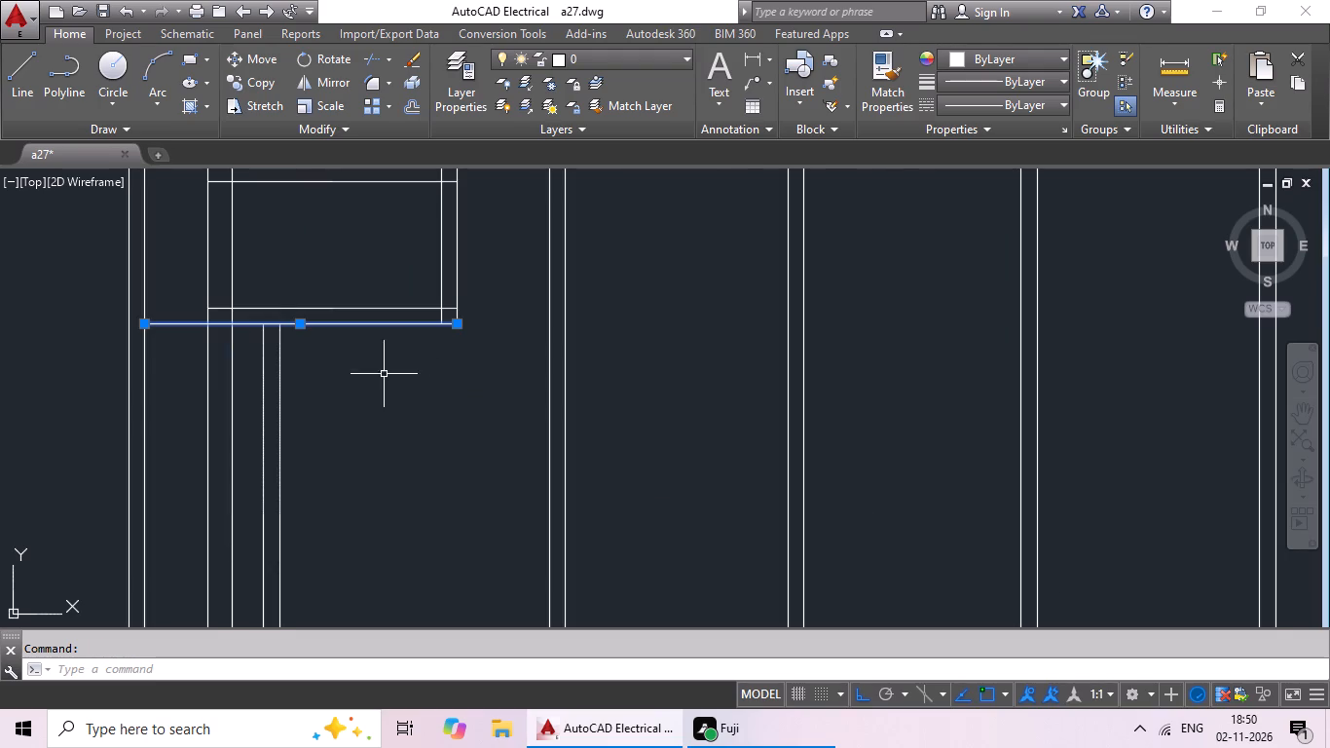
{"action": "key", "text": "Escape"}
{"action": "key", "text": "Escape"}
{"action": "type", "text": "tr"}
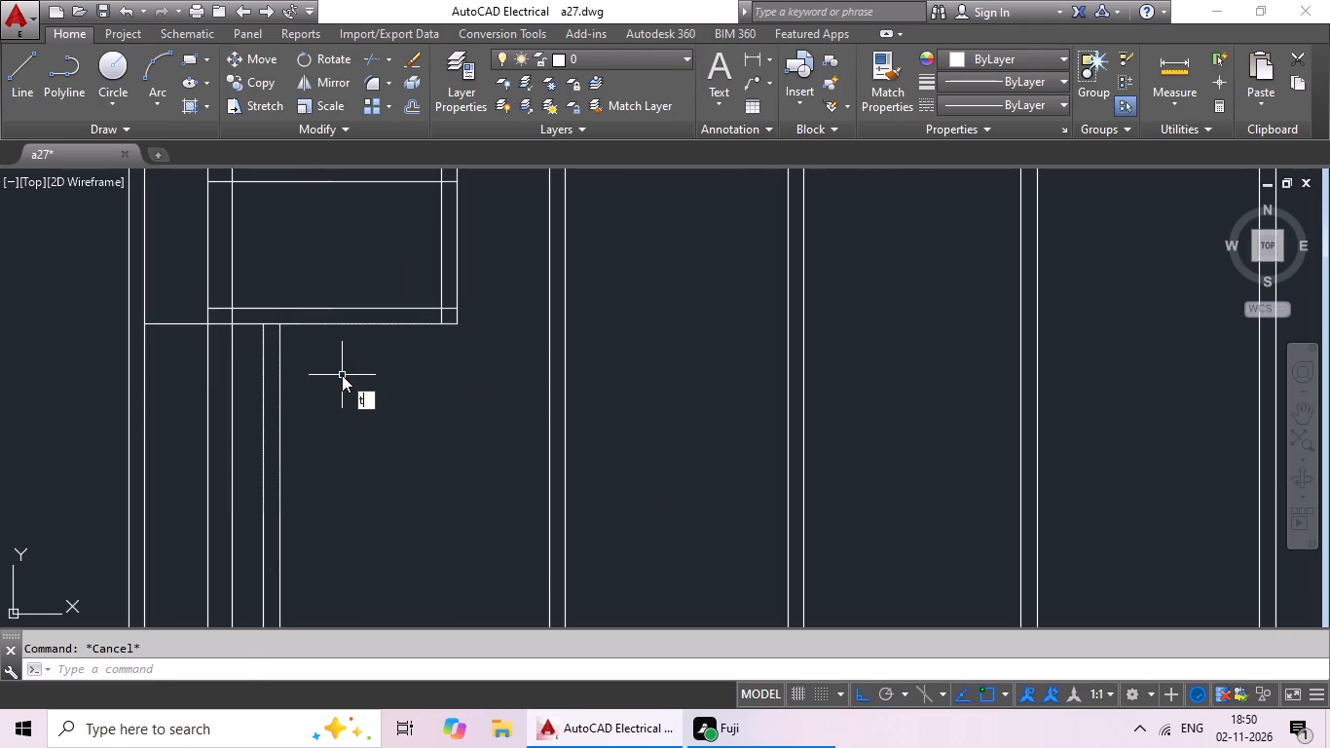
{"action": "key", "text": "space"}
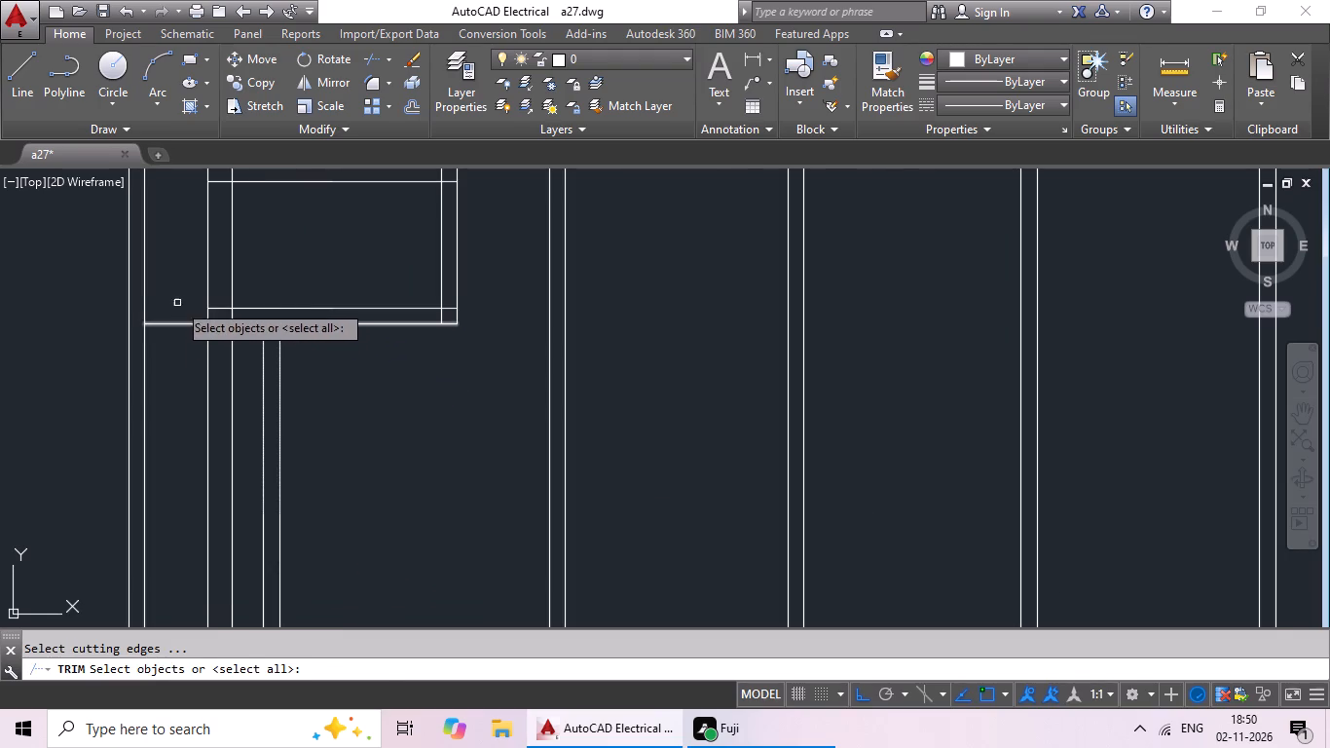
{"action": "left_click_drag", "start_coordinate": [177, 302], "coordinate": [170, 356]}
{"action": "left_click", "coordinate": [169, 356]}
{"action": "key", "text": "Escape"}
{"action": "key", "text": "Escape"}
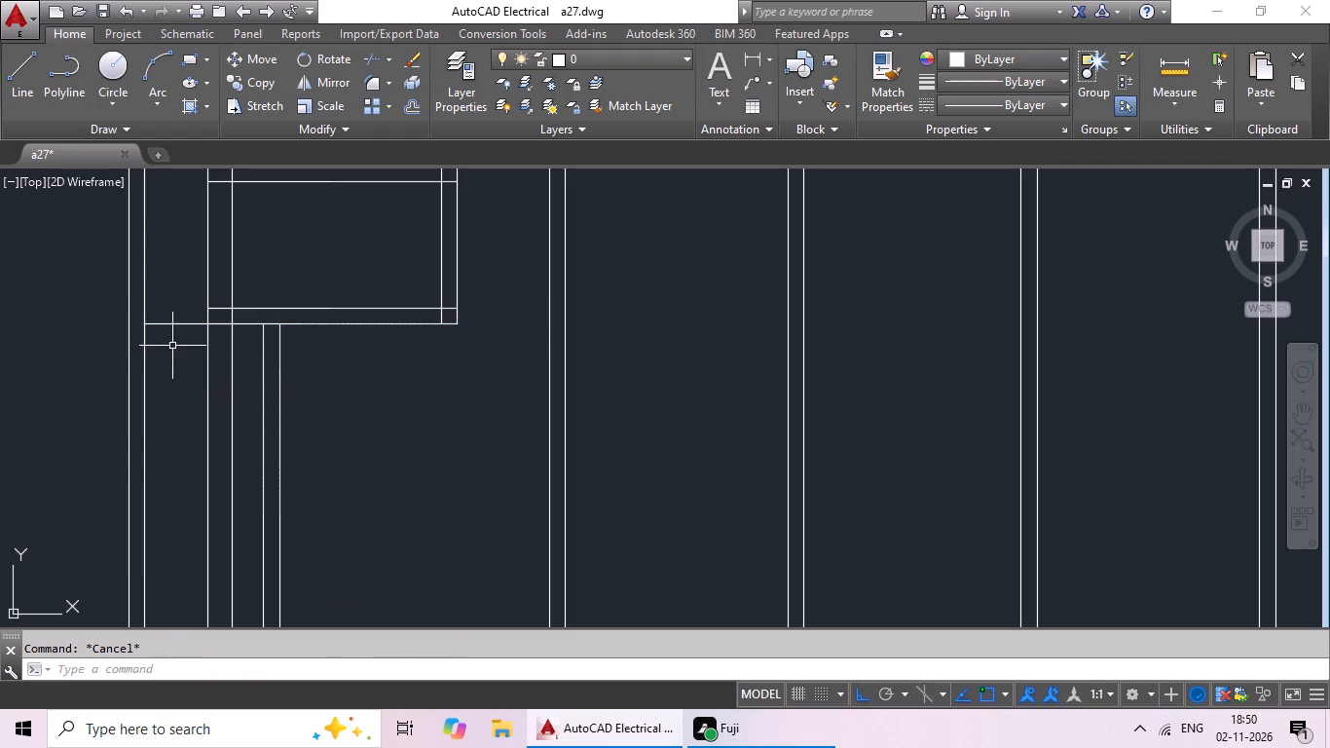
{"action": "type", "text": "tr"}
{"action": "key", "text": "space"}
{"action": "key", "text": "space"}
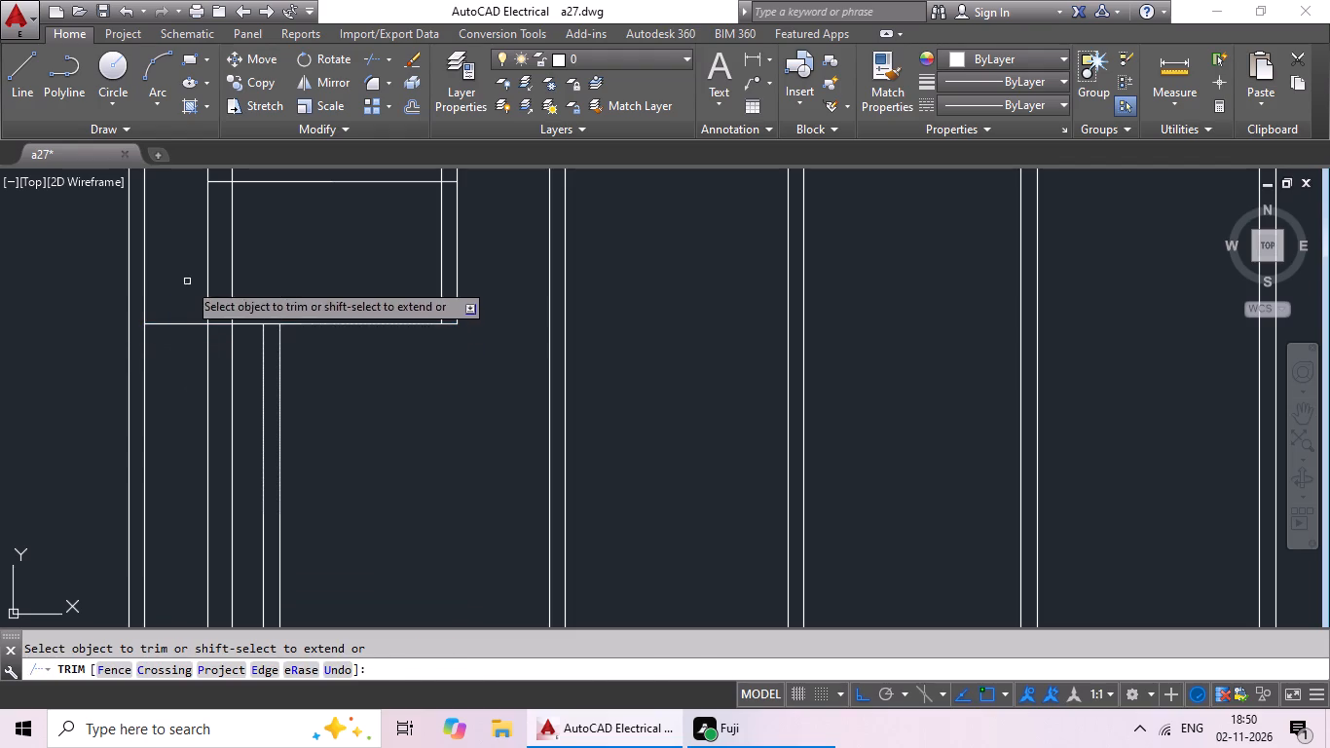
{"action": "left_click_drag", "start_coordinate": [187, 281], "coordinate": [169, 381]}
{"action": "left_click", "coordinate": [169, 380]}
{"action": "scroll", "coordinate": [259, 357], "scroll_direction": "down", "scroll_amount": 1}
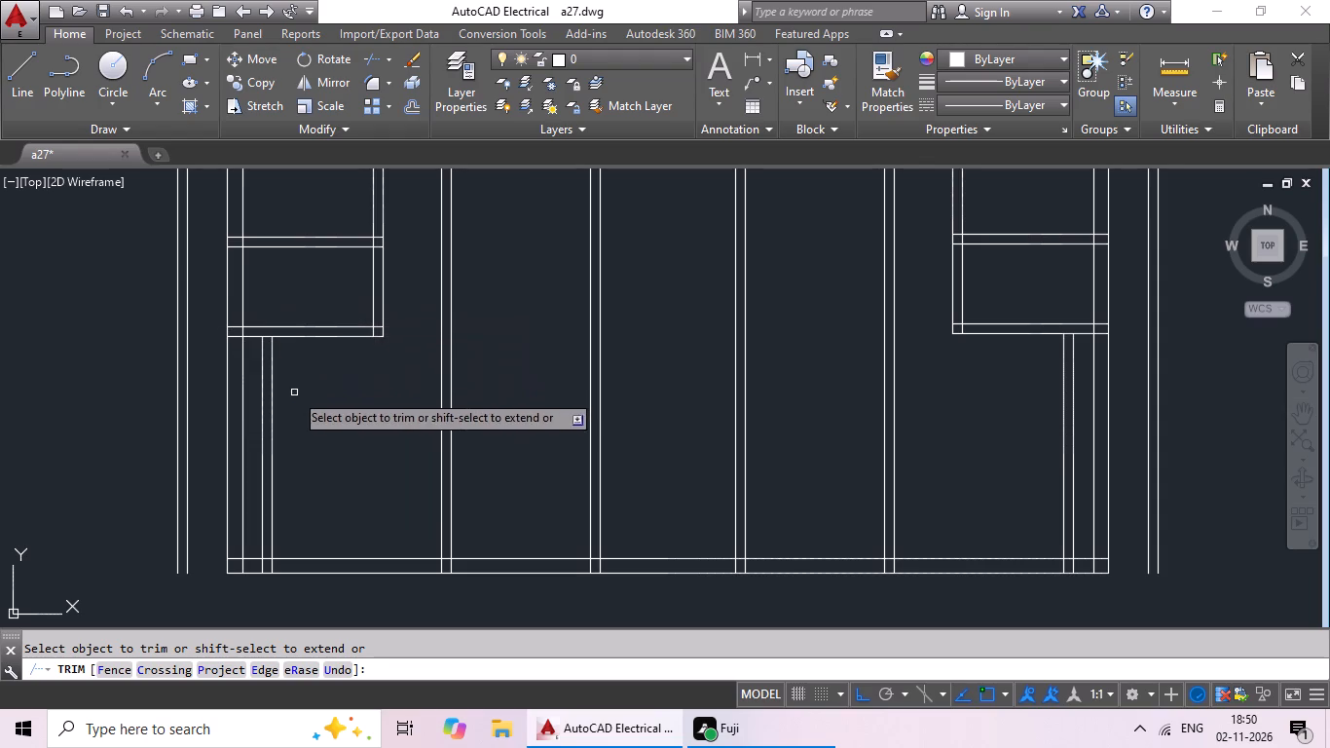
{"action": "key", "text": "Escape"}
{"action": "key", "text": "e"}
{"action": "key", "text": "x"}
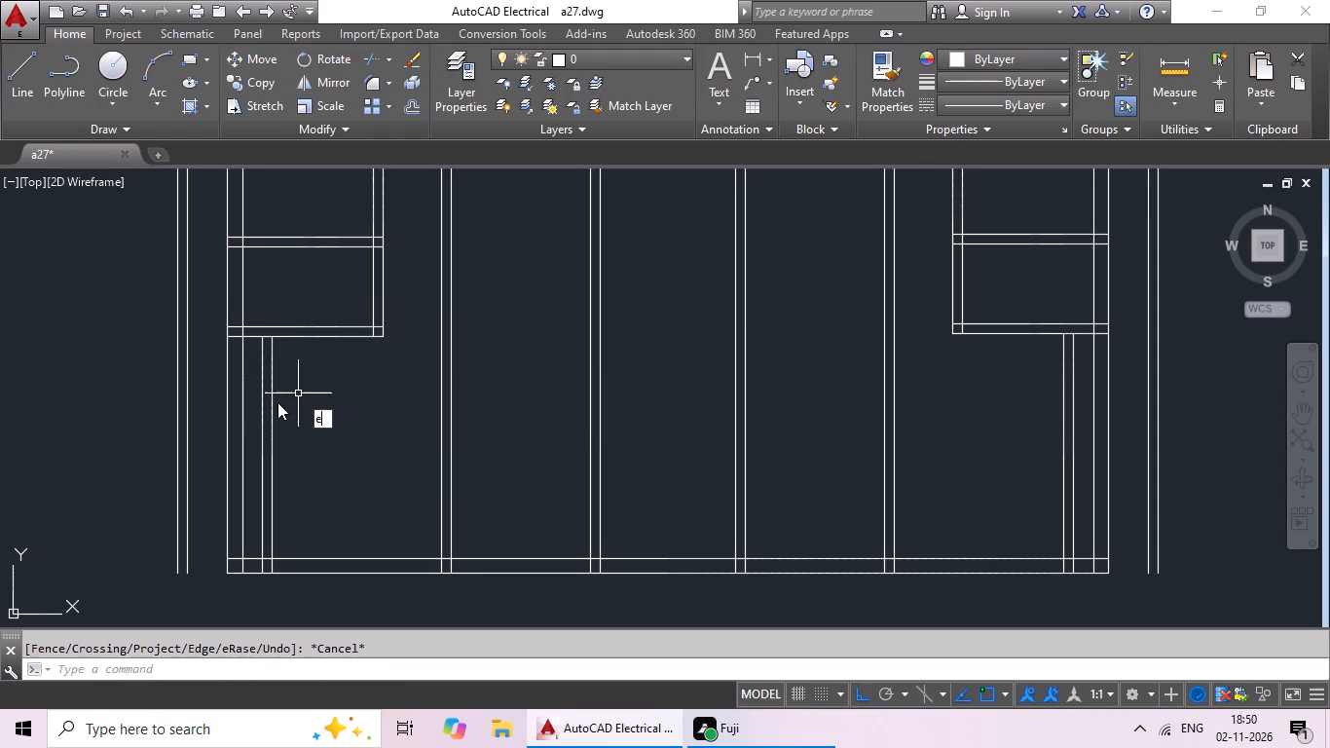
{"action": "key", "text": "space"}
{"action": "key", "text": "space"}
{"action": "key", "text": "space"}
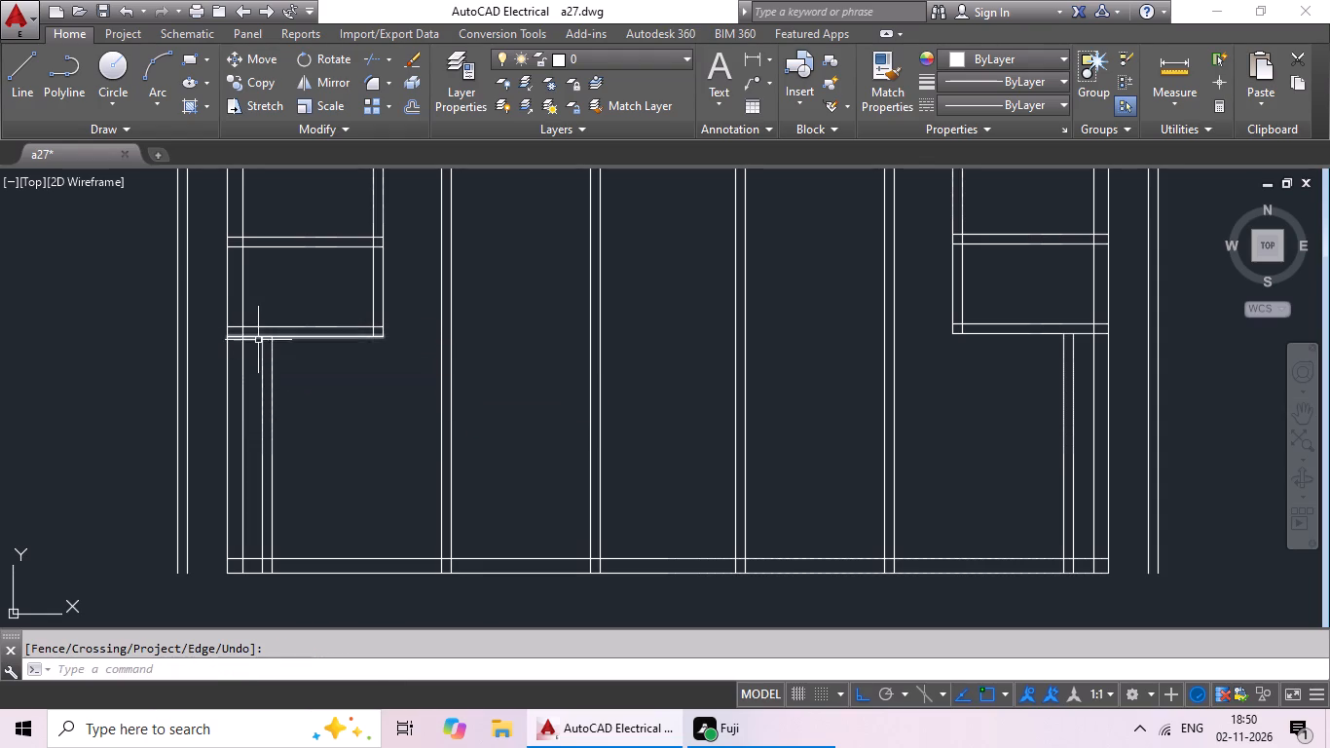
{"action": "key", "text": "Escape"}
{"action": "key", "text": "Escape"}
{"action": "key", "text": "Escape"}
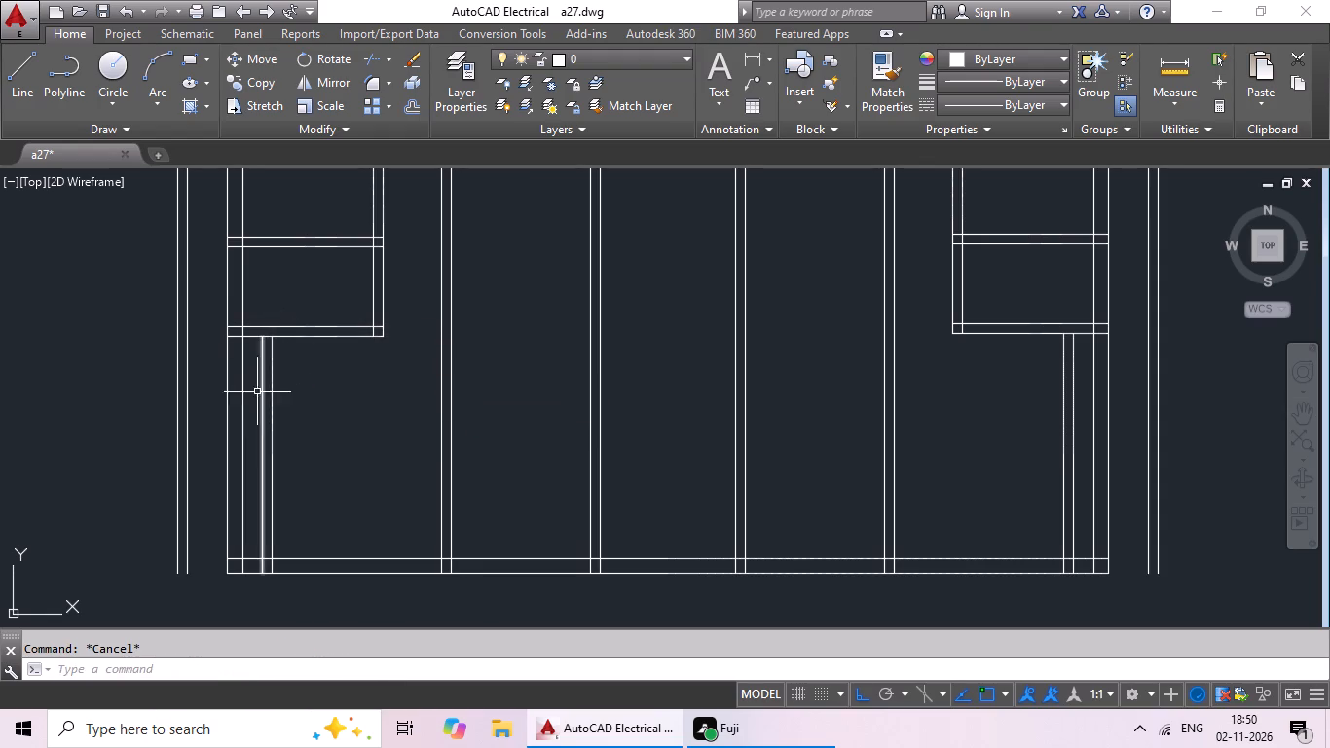
Extend both faces of the west bay's southernmost partition to the outermost vertical line beyond the west wall.
{"action": "key", "text": "e"}
{"action": "key", "text": "x"}
{"action": "key", "text": "space"}
{"action": "key", "text": "space"}
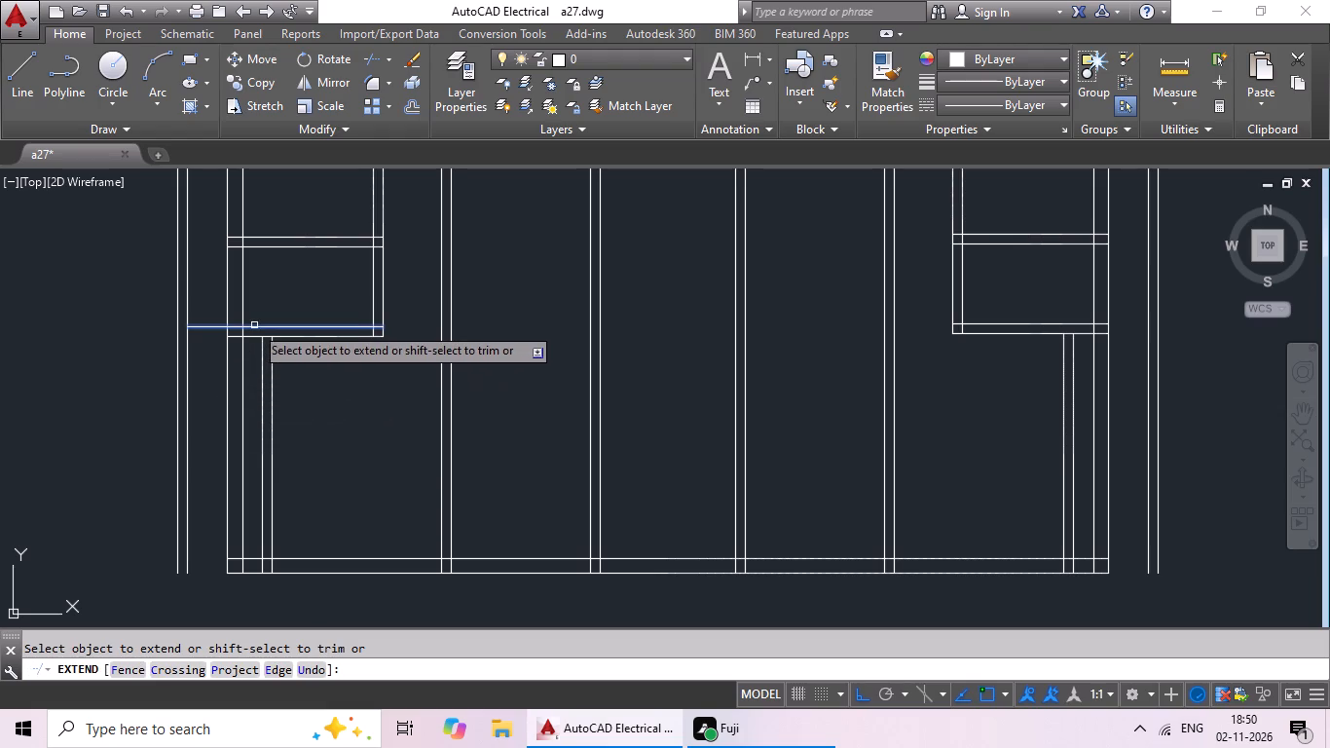
{"action": "left_click", "coordinate": [254, 325]}
{"action": "left_click", "coordinate": [247, 339]}
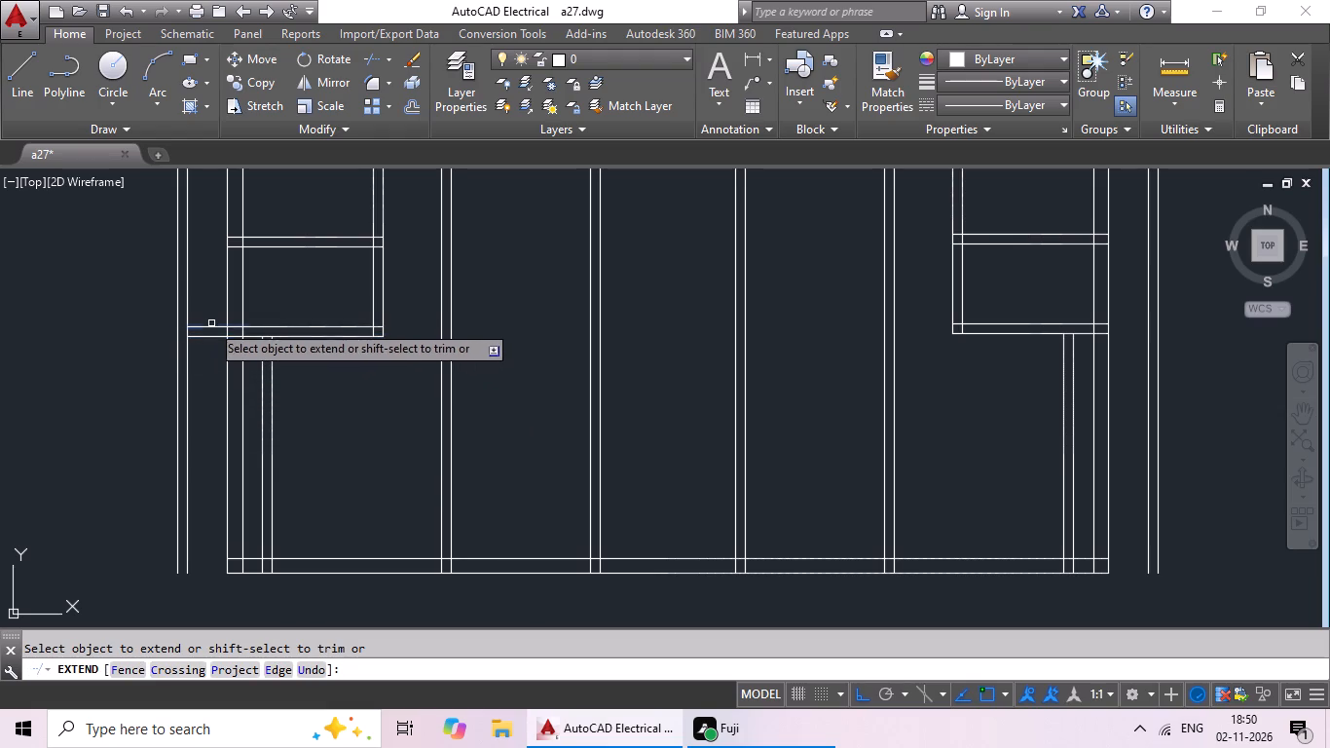
{"action": "left_click", "coordinate": [205, 325]}
{"action": "left_click", "coordinate": [202, 337]}
Extend both faces of the east bay's southernmost partition to the outermost vertical line beyond the east wall.
{"action": "middle_click_drag", "start_coordinate": [615, 368], "coordinate": [612, 368]}
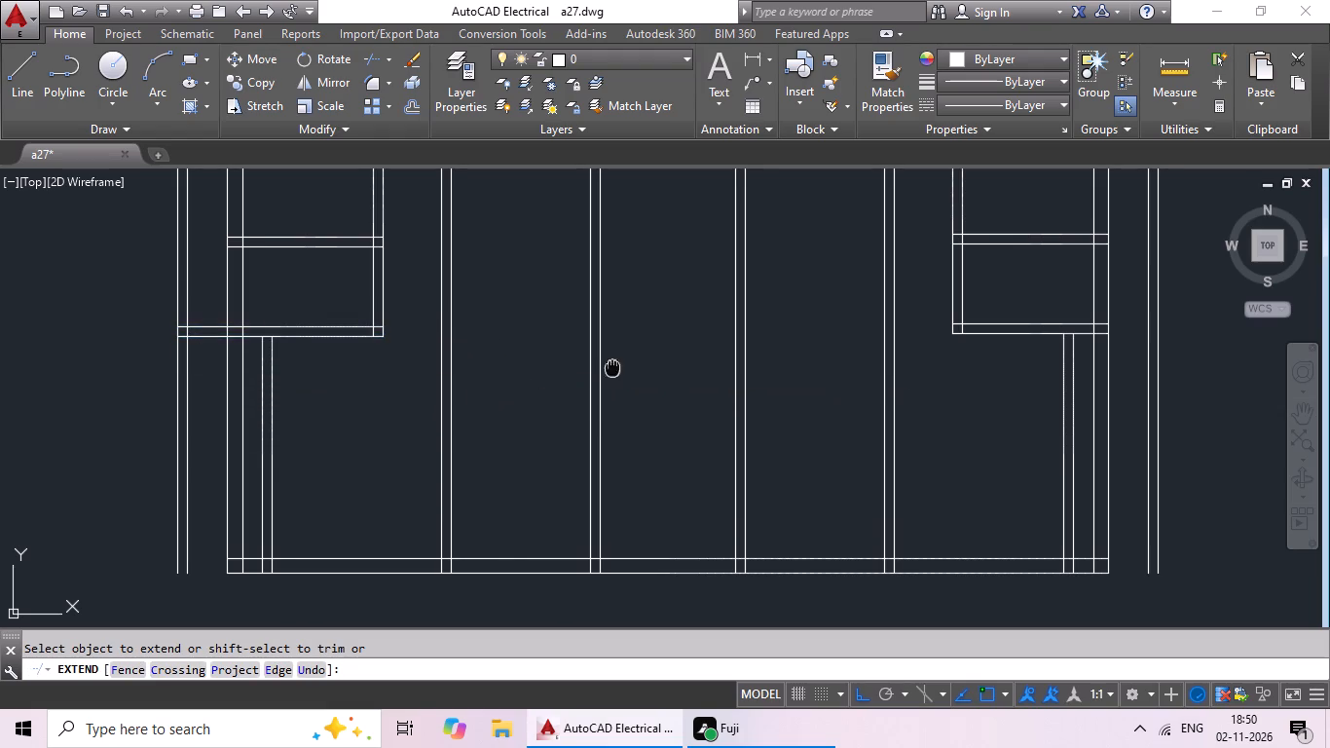
{"action": "middle_click_drag", "start_coordinate": [612, 368], "coordinate": [336, 382]}
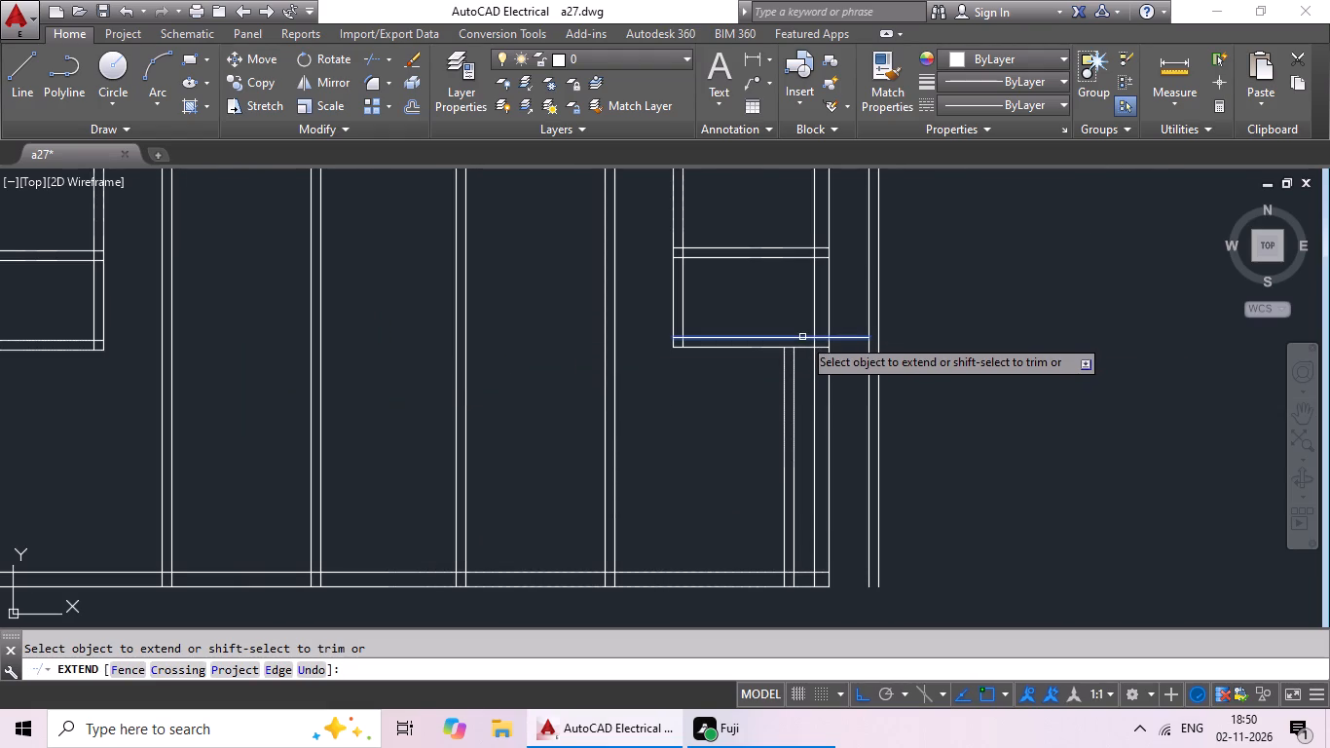
{"action": "left_click", "coordinate": [802, 337]}
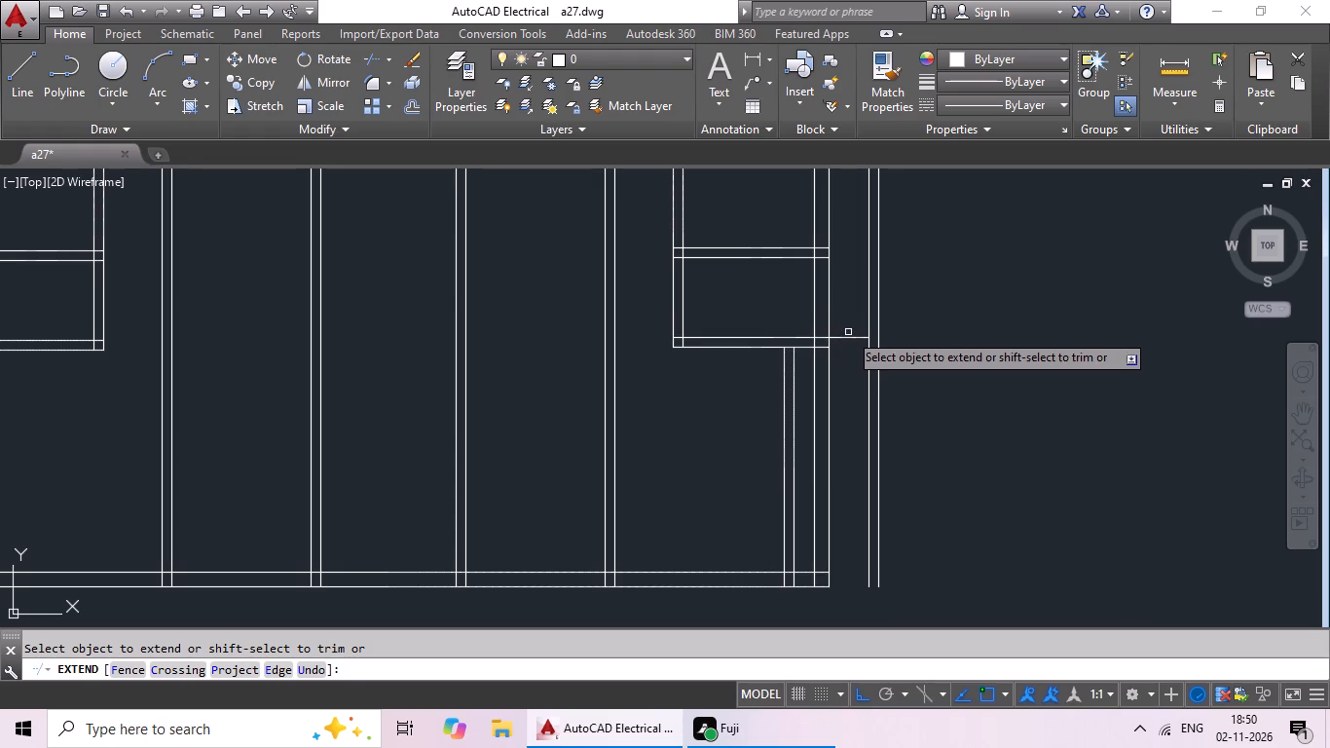
{"action": "left_click", "coordinate": [859, 335]}
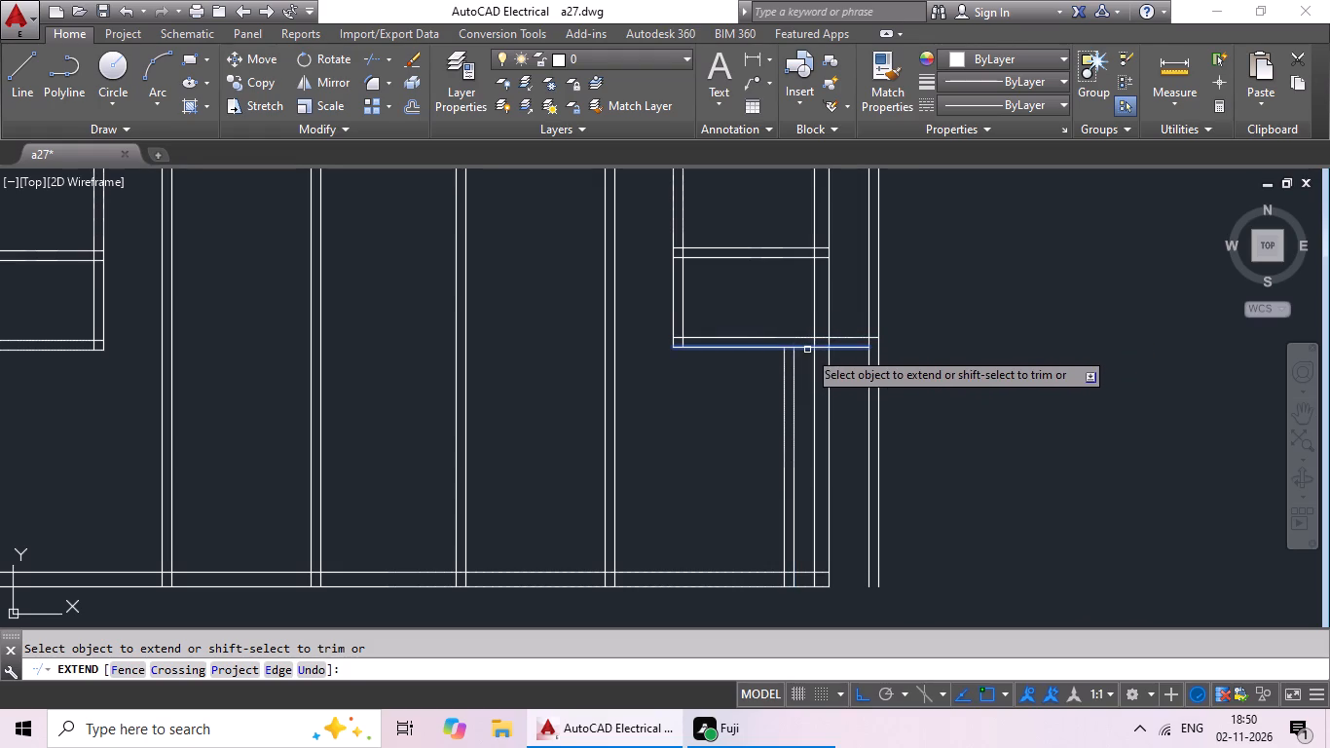
{"action": "left_click", "coordinate": [808, 350]}
{"action": "left_click", "coordinate": [854, 350]}
Extend both faces of the south outer wall east to the outermost vertical line beyond the east wall.
{"action": "scroll", "coordinate": [977, 344], "scroll_direction": "down", "scroll_amount": 1}
{"action": "middle_click_drag", "start_coordinate": [977, 343], "coordinate": [967, 355]}
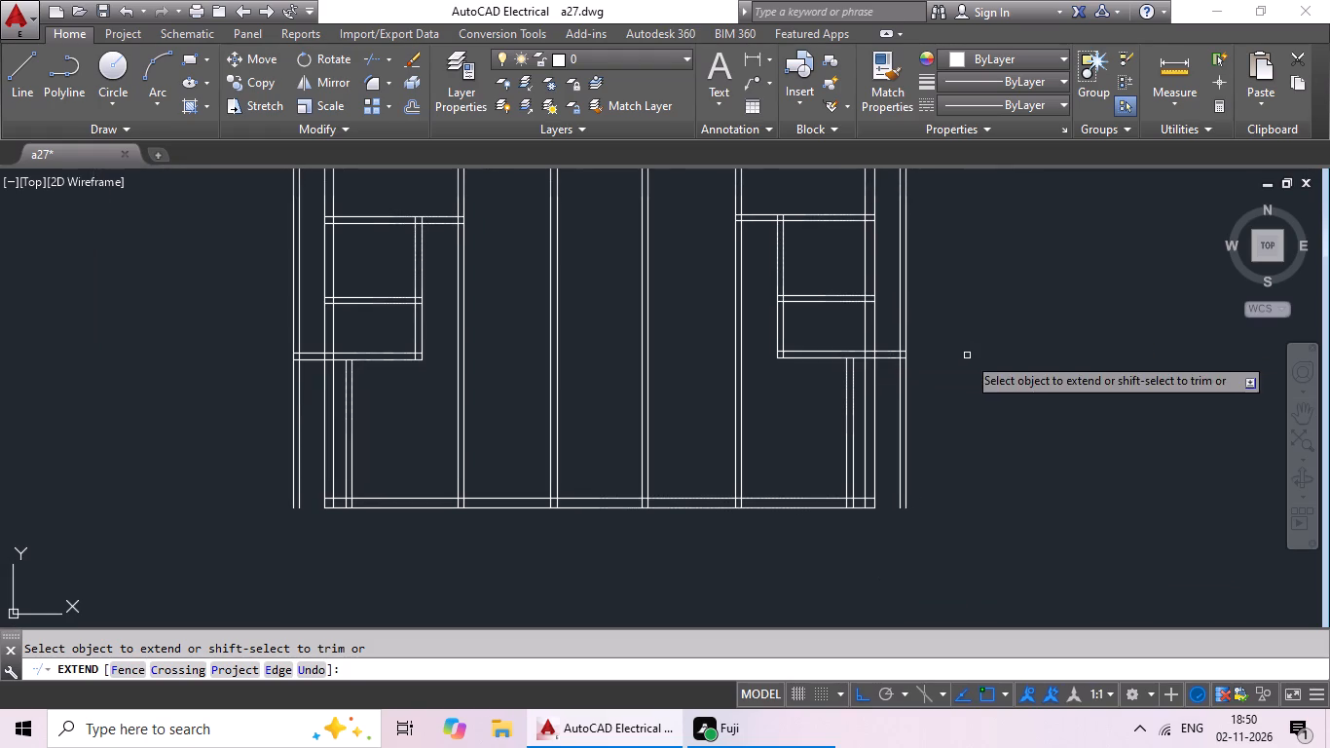
{"action": "left_click", "coordinate": [873, 498]}
{"action": "left_click", "coordinate": [883, 498]}
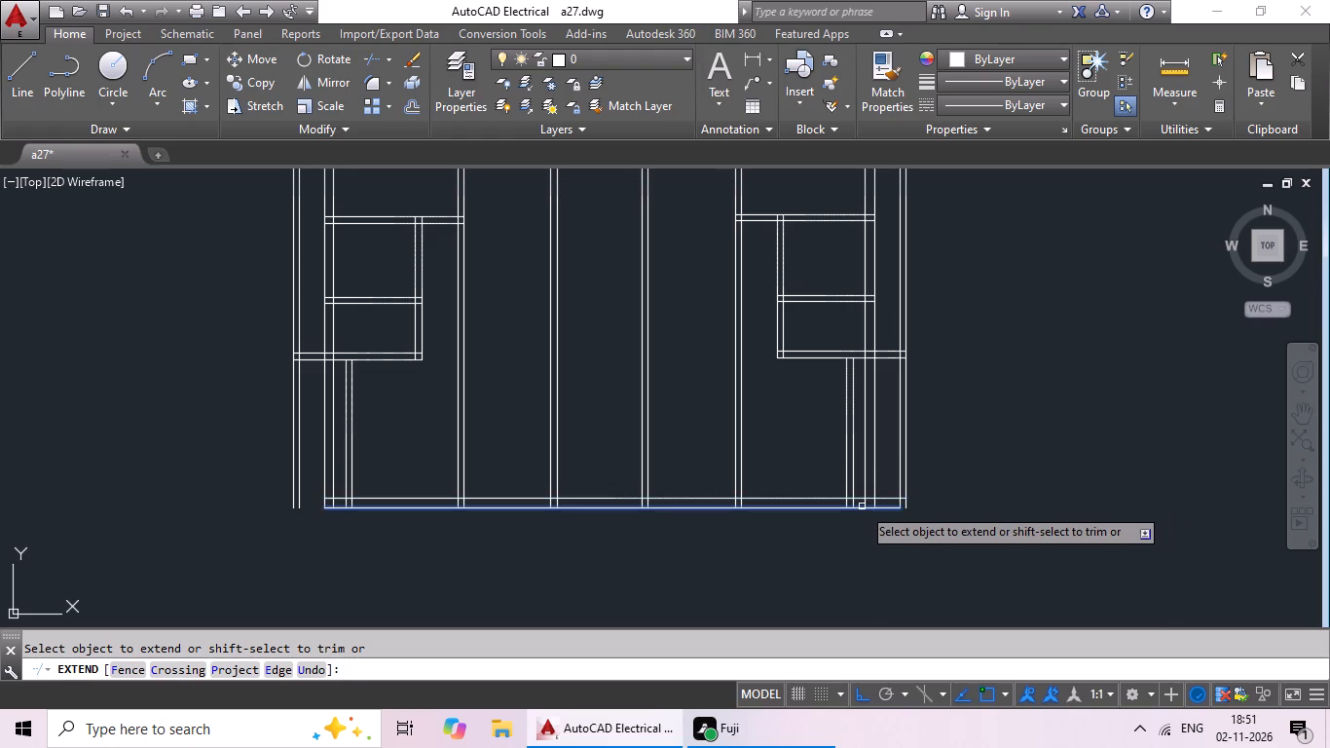
{"action": "left_click", "coordinate": [862, 506]}
{"action": "left_click", "coordinate": [882, 506]}
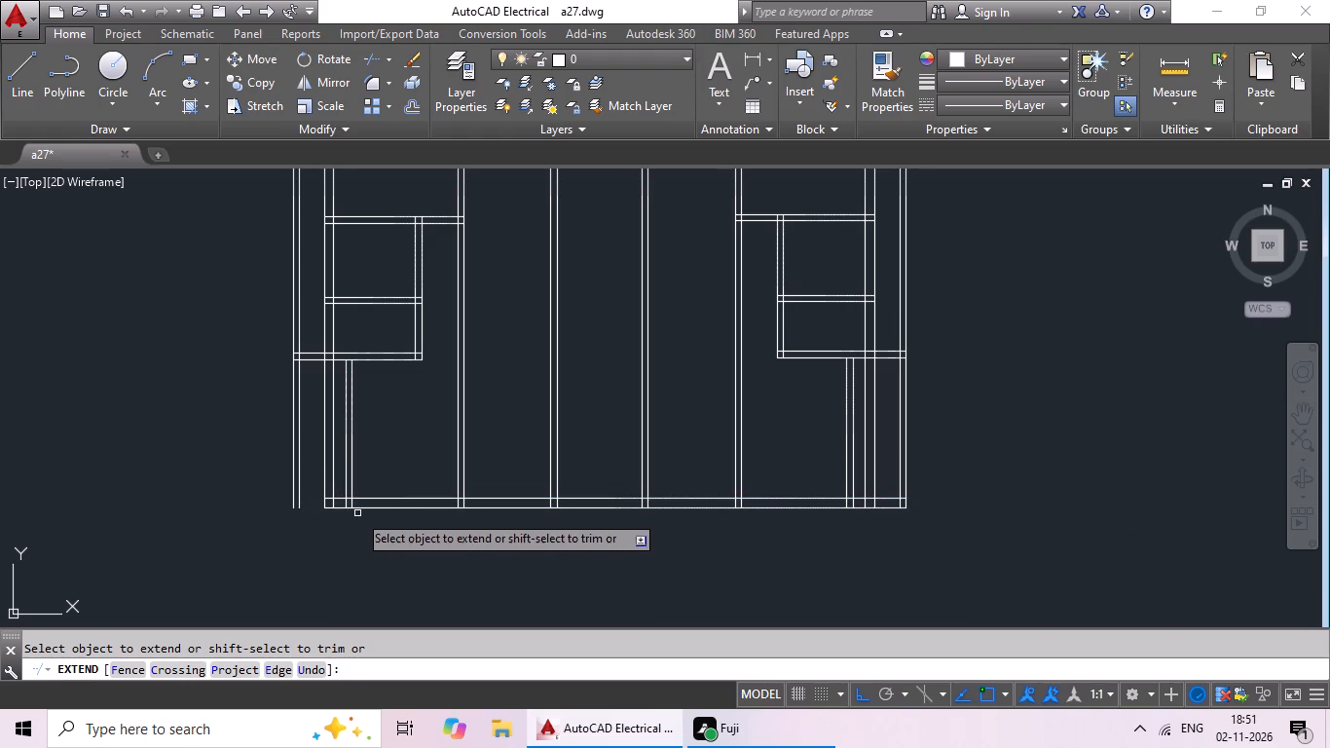
Extend both faces of the south outer wall west to the outermost vertical line beyond the west wall.
{"action": "left_click", "coordinate": [375, 511]}
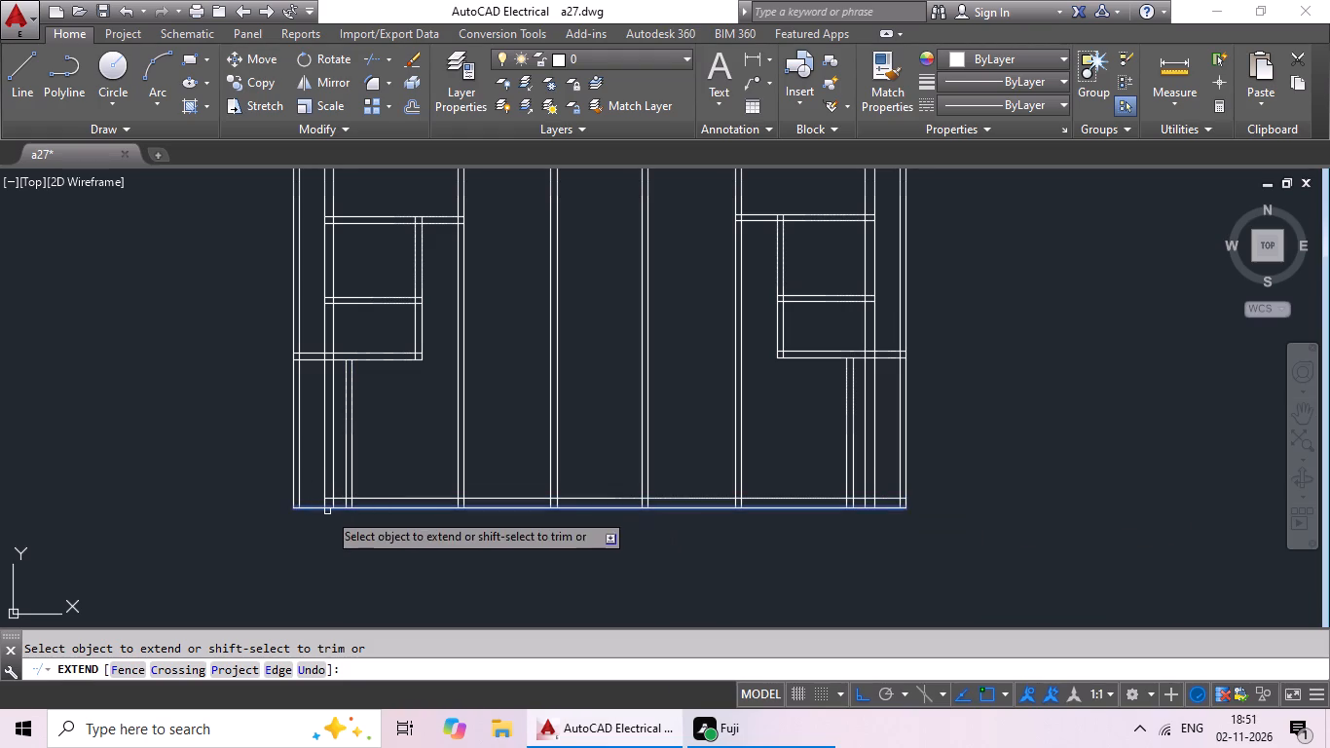
{"action": "left_click", "coordinate": [326, 511]}
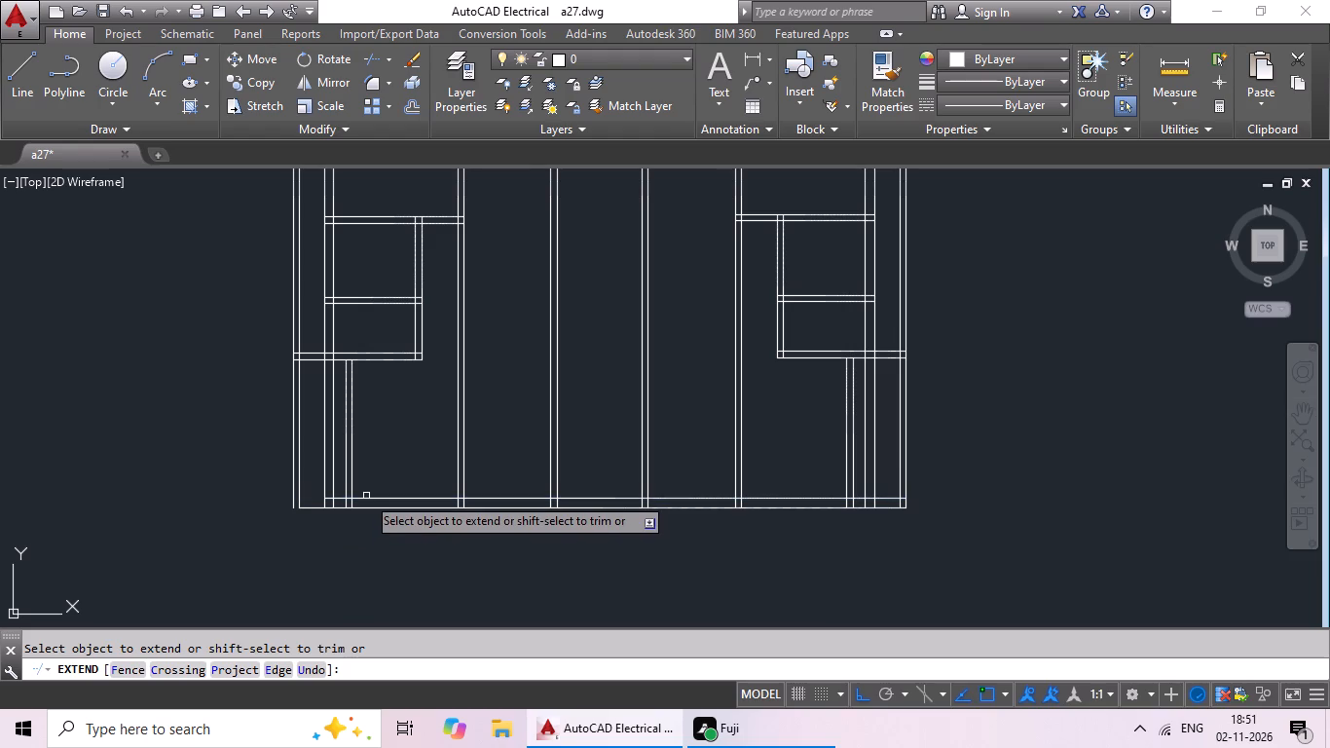
{"action": "left_click_drag", "start_coordinate": [360, 500], "coordinate": [340, 499]}
{"action": "left_click", "coordinate": [313, 498]}
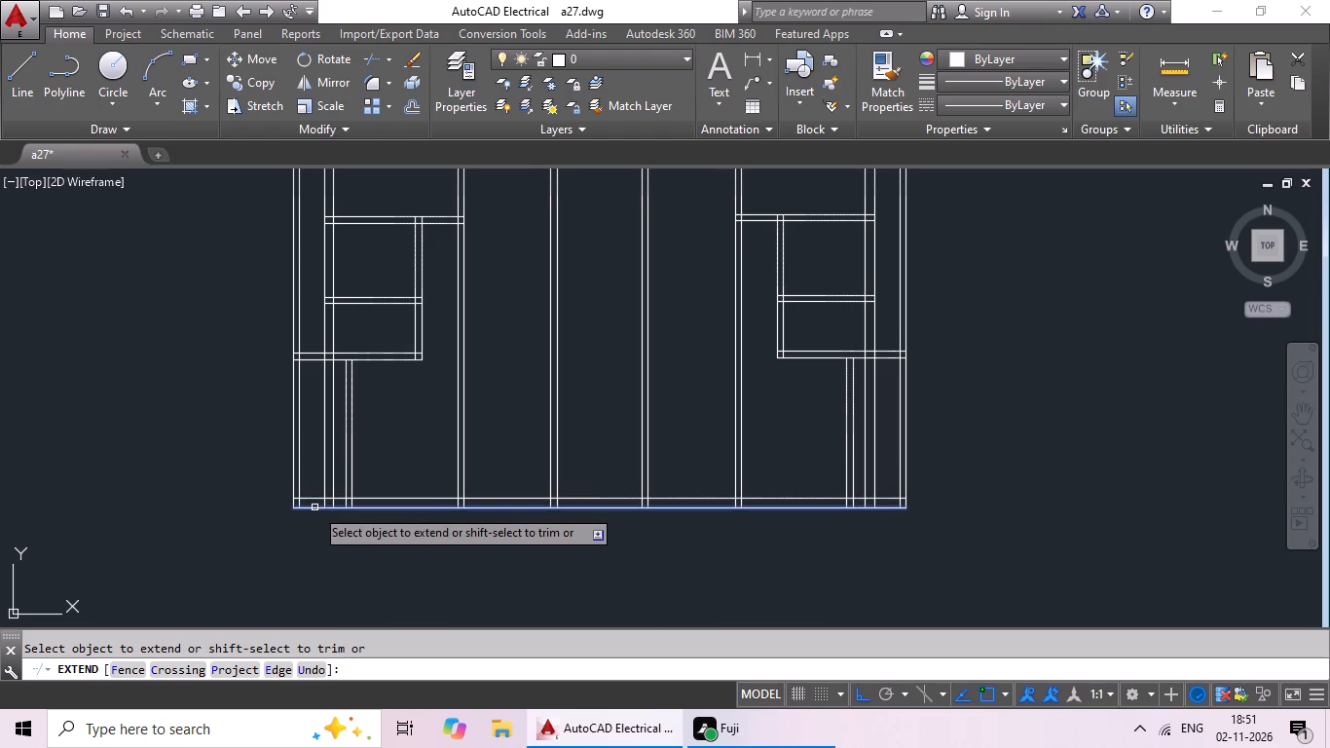
{"action": "left_click", "coordinate": [314, 507]}
{"action": "scroll", "coordinate": [421, 521], "scroll_direction": "down", "scroll_amount": 2}
{"action": "middle_click_drag", "start_coordinate": [424, 520], "coordinate": [375, 544]}
{"action": "scroll", "coordinate": [372, 483], "scroll_direction": "up", "scroll_amount": 3}
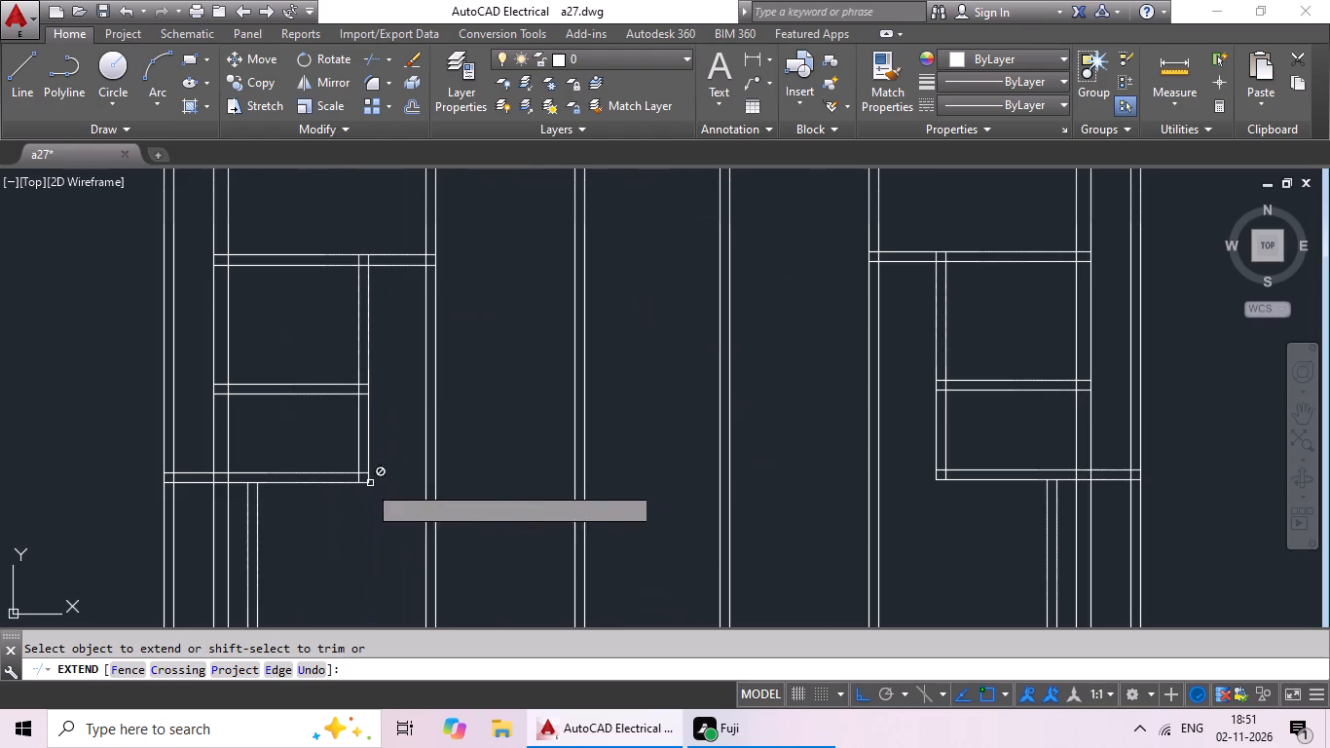
{"action": "middle_click_drag", "start_coordinate": [342, 510], "coordinate": [450, 454]}
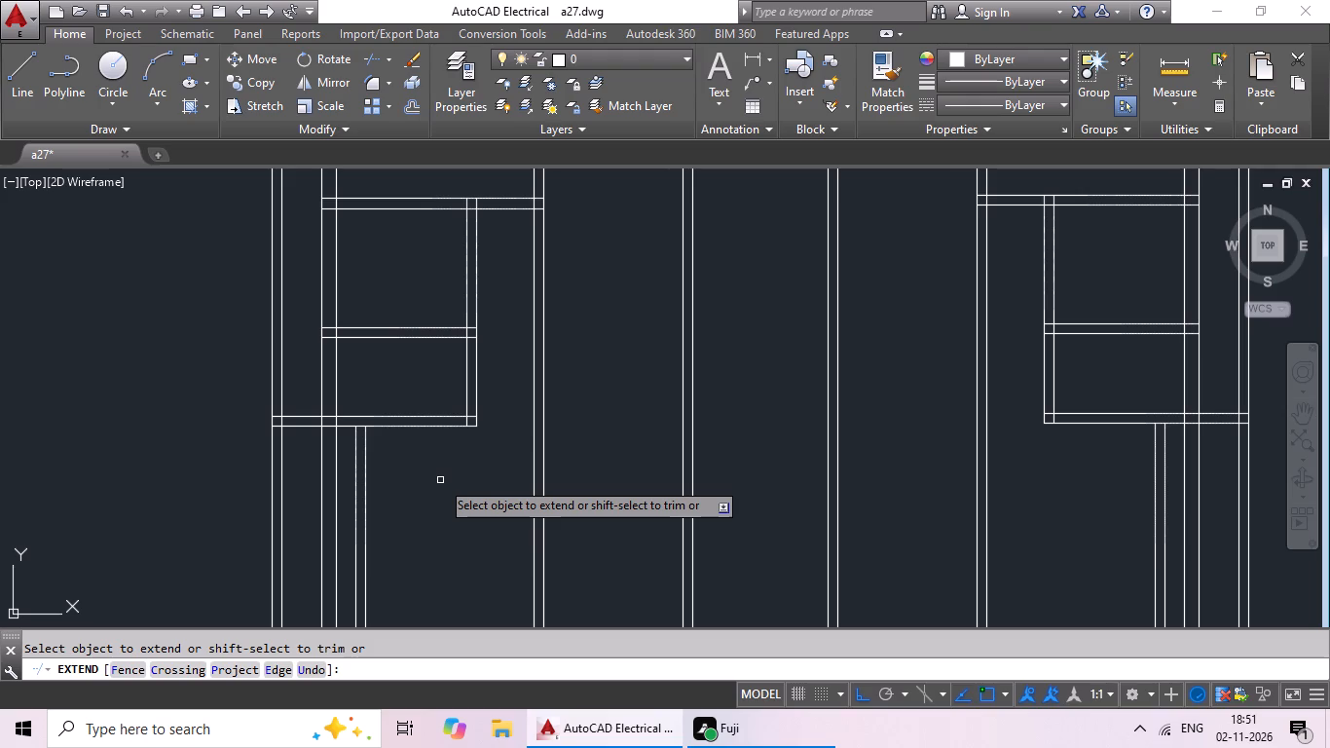
{"action": "scroll", "coordinate": [440, 480], "scroll_direction": "down", "scroll_amount": 1}
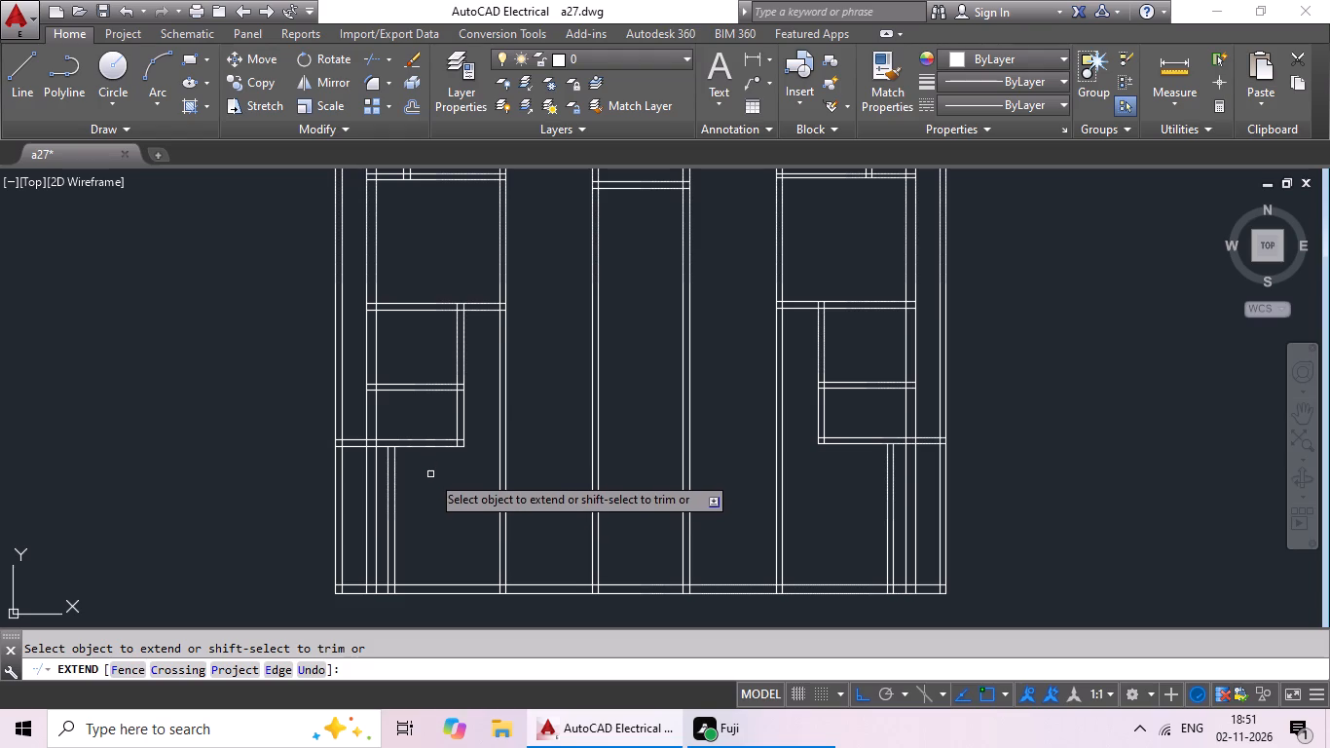
{"action": "key", "text": "Escape"}
{"action": "key", "text": "Escape"}
{"action": "key", "text": "Escape"}
{"action": "key", "text": "Escape"}
{"action": "key", "text": "Escape"}
{"action": "key", "text": "Escape"}
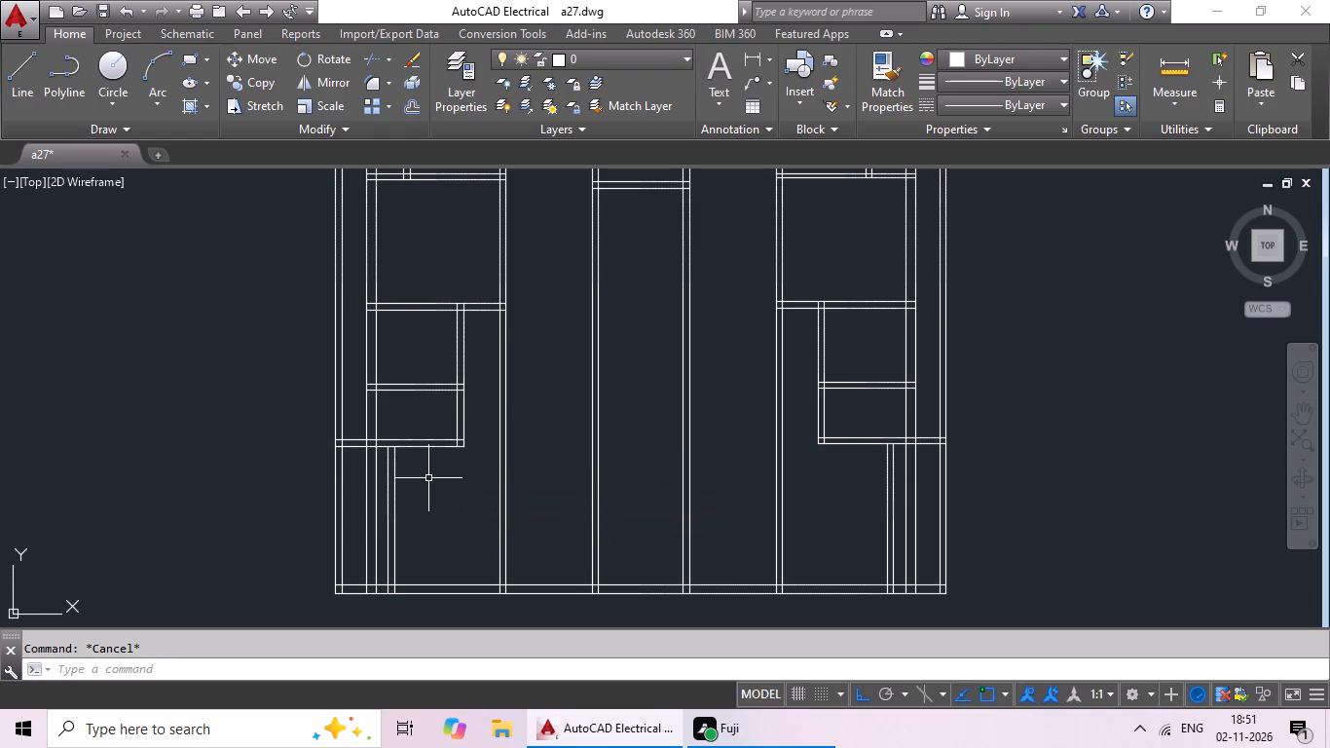
Trim the west projection's two vertical lines north of the west bay's southernmost horizontal partition.
{"action": "key", "text": "t"}
{"action": "key", "text": "r"}
{"action": "key", "text": "space"}
{"action": "key", "text": "space"}
{"action": "scroll", "coordinate": [348, 426], "scroll_direction": "up", "scroll_amount": 2}
{"action": "left_click_drag", "start_coordinate": [343, 350], "coordinate": [259, 448]}
{"action": "left_click_drag", "start_coordinate": [259, 449], "coordinate": [265, 440]}
{"action": "scroll", "coordinate": [297, 409], "scroll_direction": "down", "scroll_amount": 1}
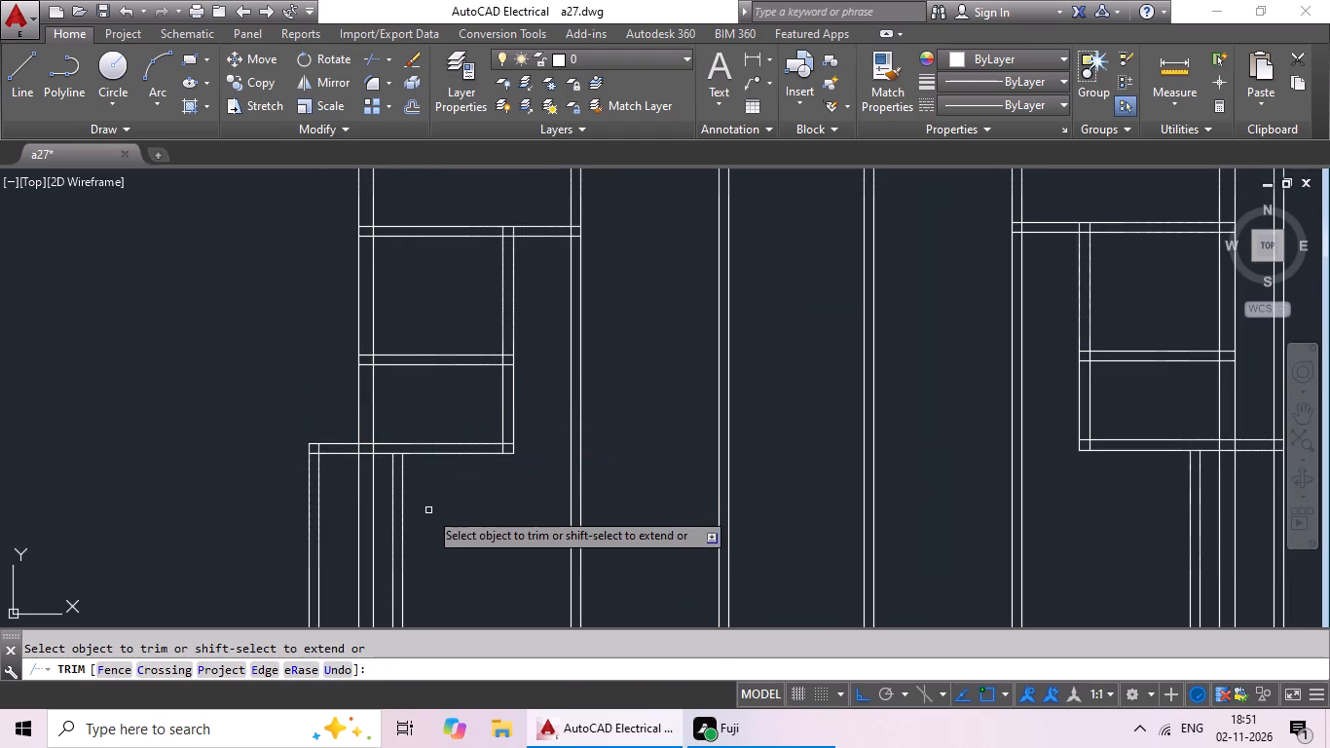
{"action": "middle_click", "coordinate": [471, 536]}
{"action": "middle_click_drag", "start_coordinate": [470, 506], "coordinate": [471, 503]}
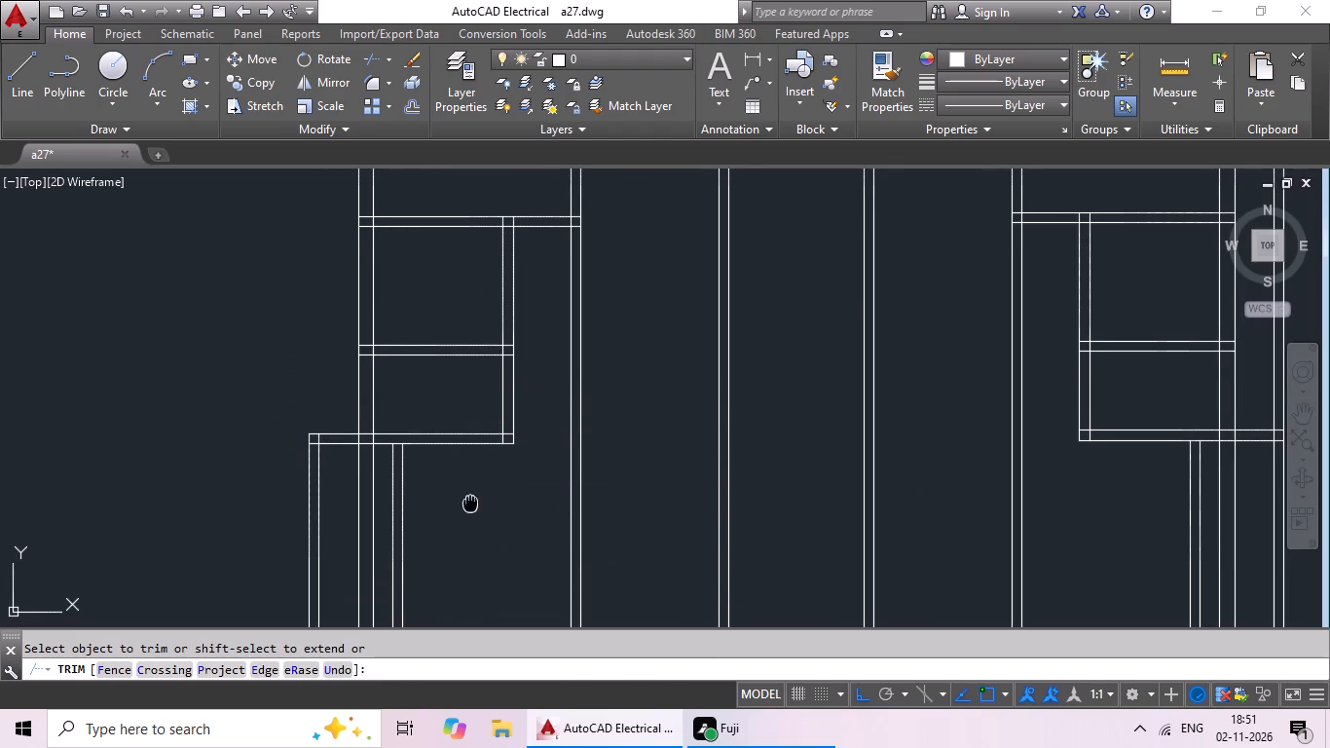
{"action": "middle_click_drag", "start_coordinate": [471, 503], "coordinate": [491, 414]}
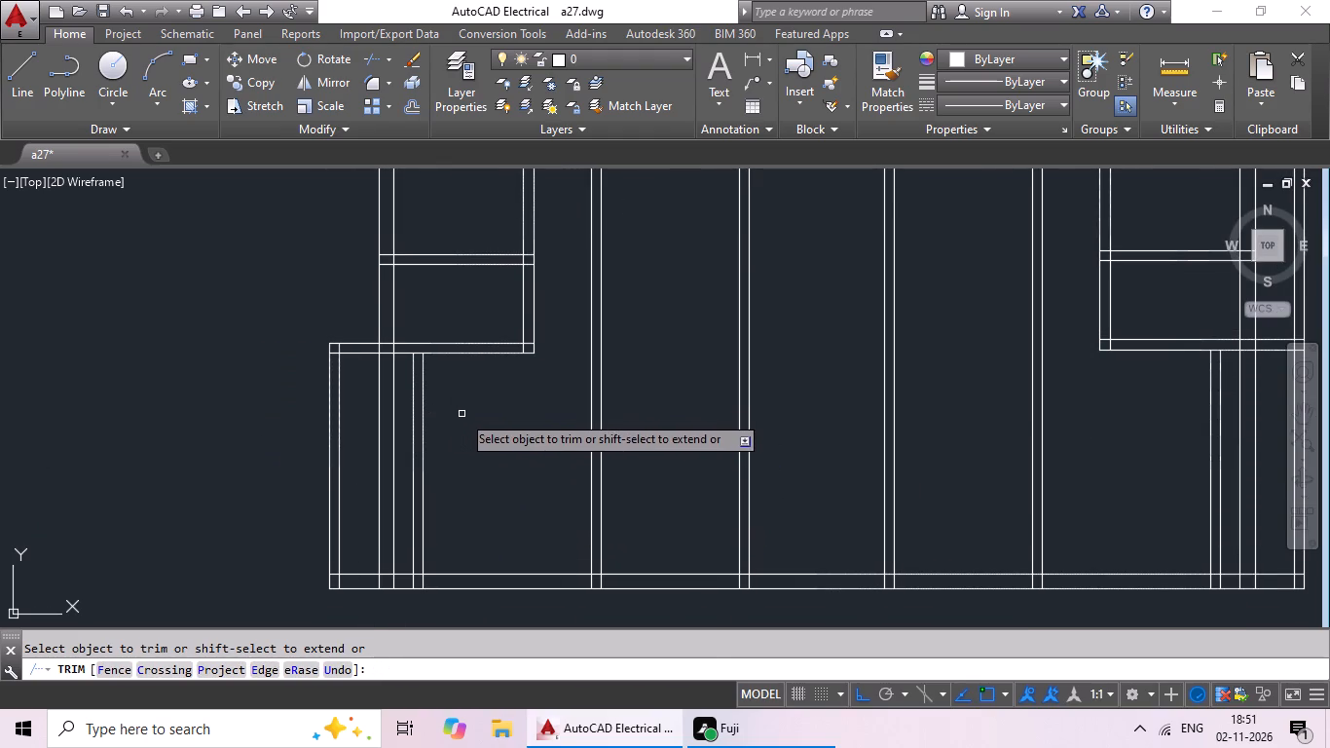
{"action": "key", "text": "Escape"}
Extend both faces of the southwest short vertical partition north to the far face of the horizontal partition.
{"action": "key", "text": "e"}
{"action": "key", "text": "x"}
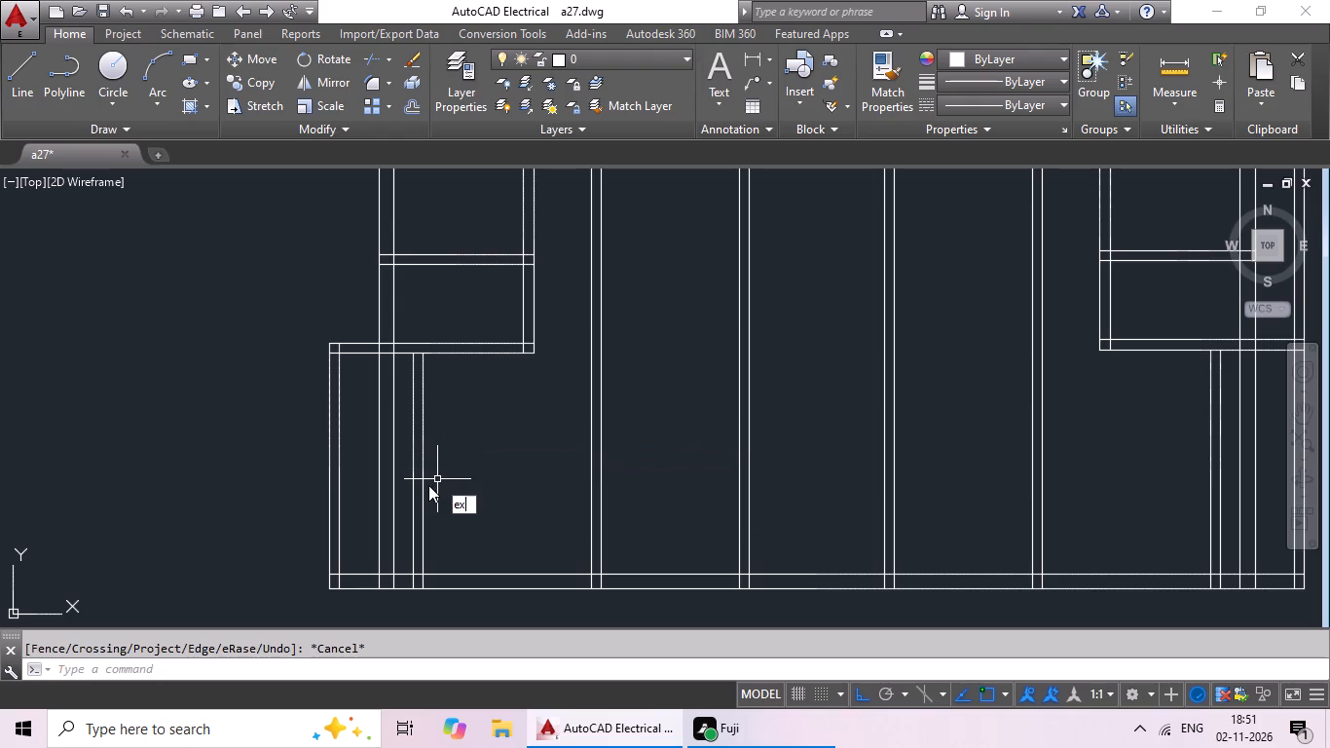
{"action": "key", "text": "space"}
{"action": "key", "text": "space"}
{"action": "left_click", "coordinate": [413, 366]}
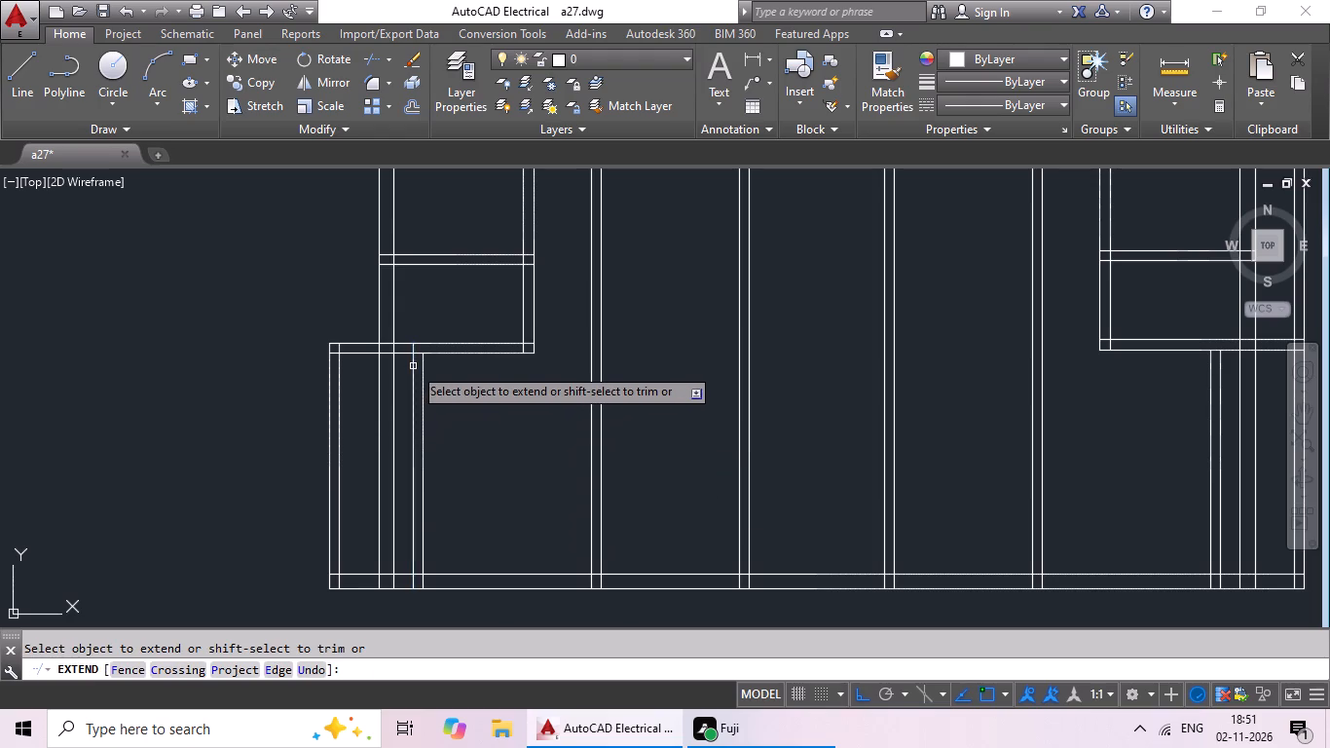
{"action": "left_click", "coordinate": [424, 364]}
{"action": "scroll", "coordinate": [538, 391], "scroll_direction": "down", "scroll_amount": 1}
Extend both faces of the southeast short vertical partition north to the far face of the horizontal partition.
{"action": "middle_click_drag", "start_coordinate": [538, 391], "coordinate": [426, 411]}
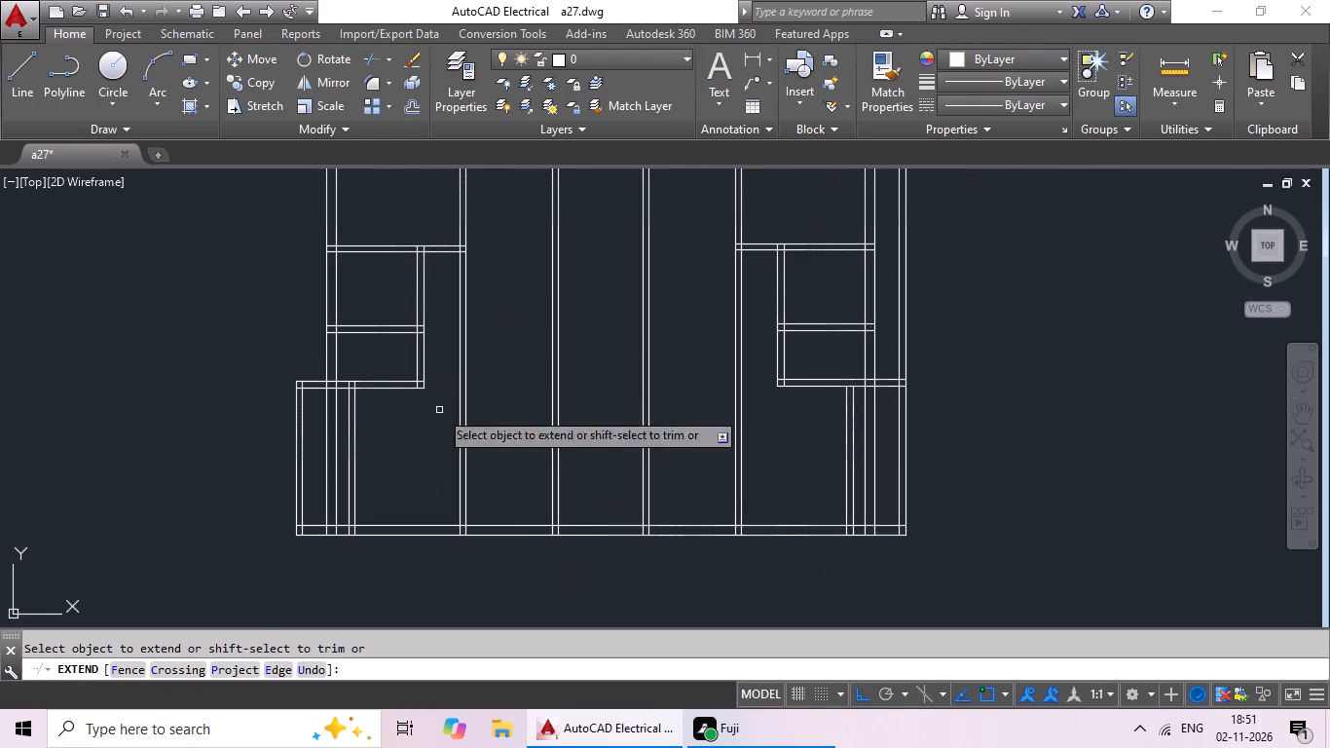
{"action": "scroll", "coordinate": [857, 407], "scroll_direction": "up", "scroll_amount": 3}
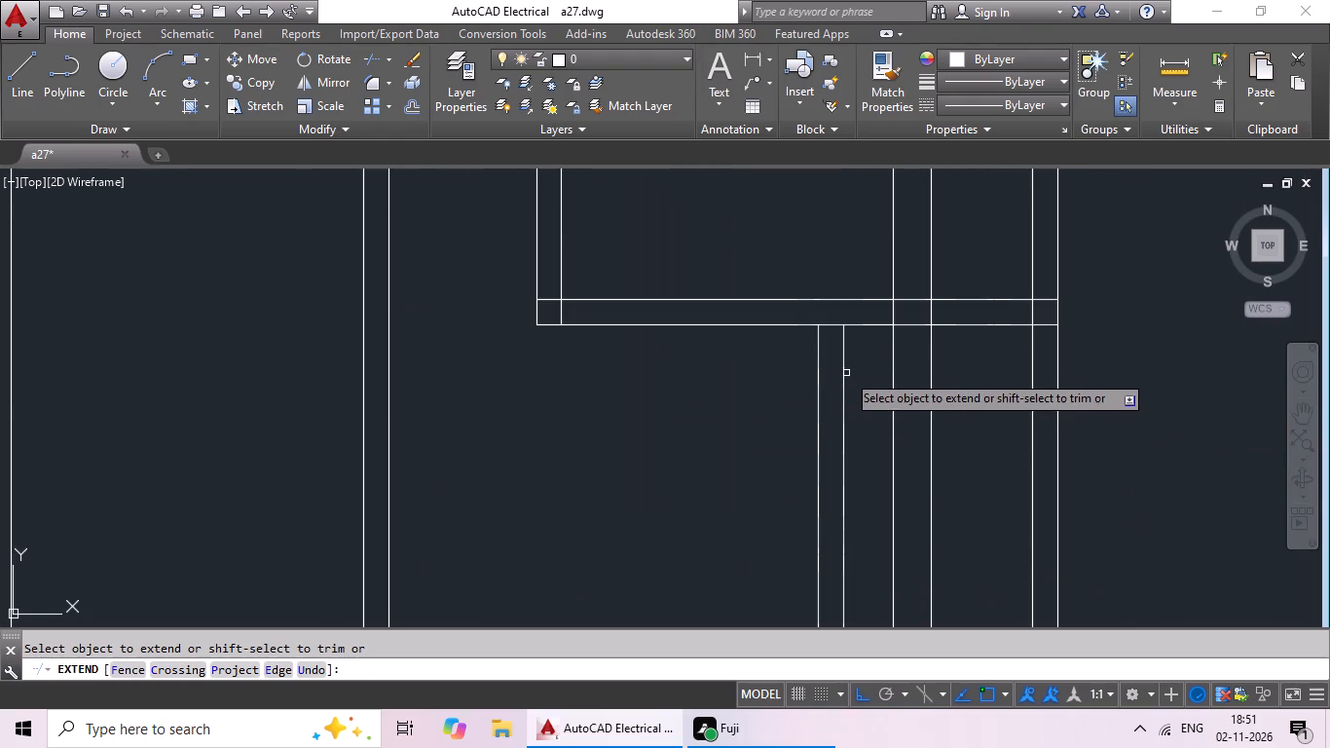
{"action": "left_click", "coordinate": [840, 354]}
{"action": "left_click", "coordinate": [816, 352]}
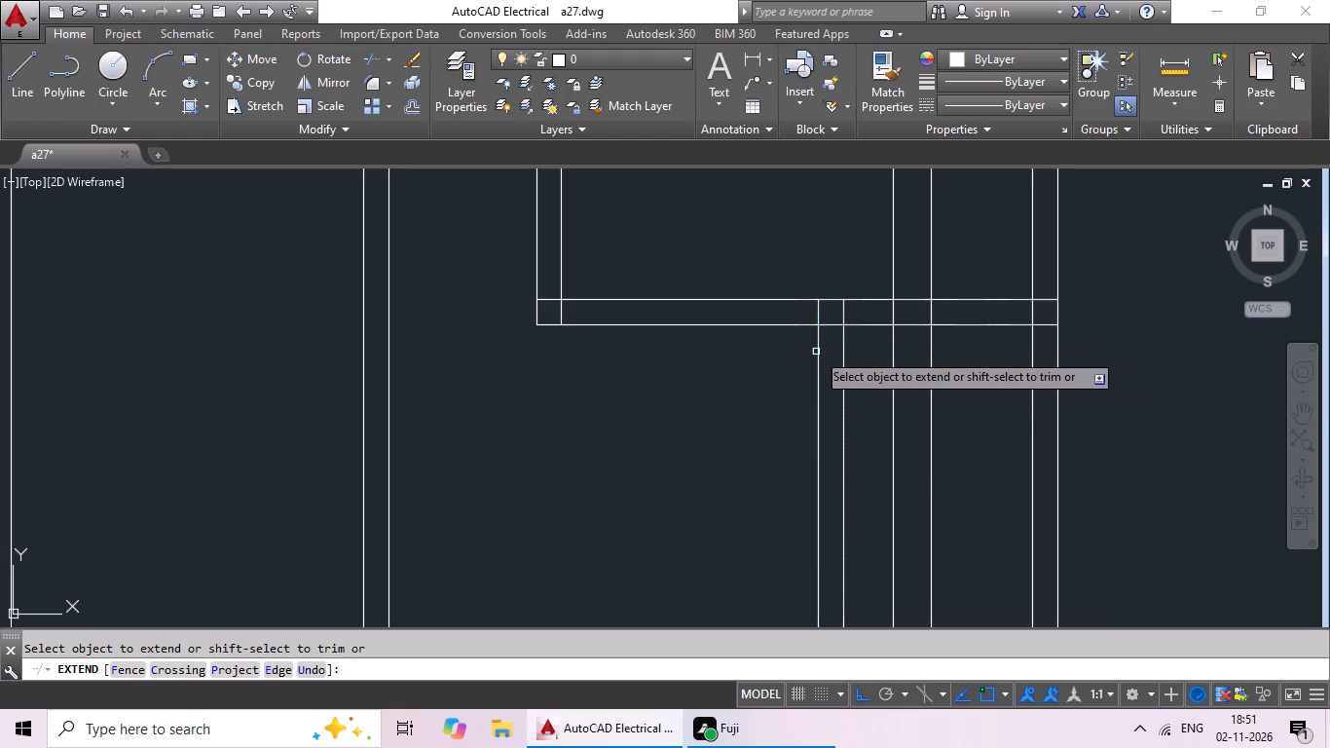
{"action": "scroll", "coordinate": [1100, 365], "scroll_direction": "down", "scroll_amount": 3}
{"action": "middle_click_drag", "start_coordinate": [1119, 357], "coordinate": [720, 366]}
{"action": "scroll", "coordinate": [785, 344], "scroll_direction": "down", "scroll_amount": 1}
{"action": "middle_click_drag", "start_coordinate": [797, 348], "coordinate": [762, 369]}
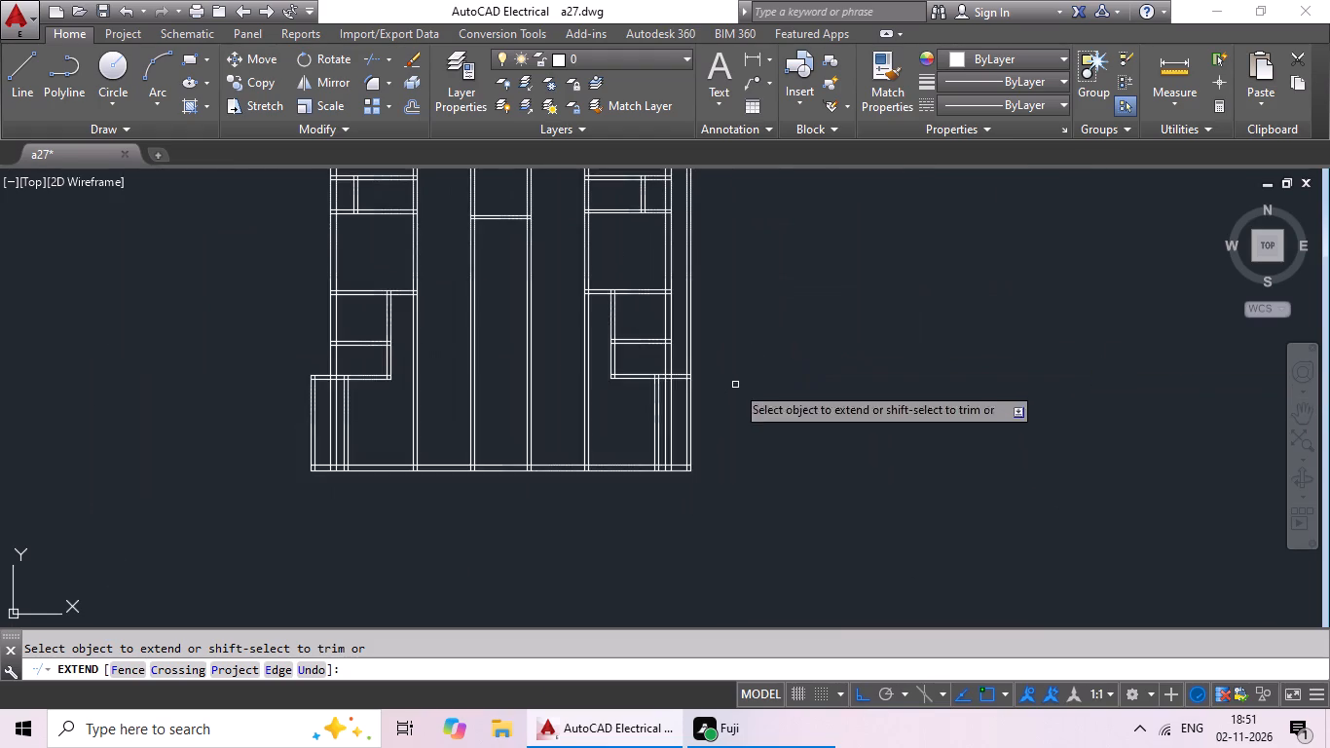
{"action": "scroll", "coordinate": [759, 351], "scroll_direction": "down", "scroll_amount": 1}
{"action": "middle_click_drag", "start_coordinate": [759, 355], "coordinate": [720, 390]}
{"action": "key", "text": "Escape"}
{"action": "key", "text": "Escape"}
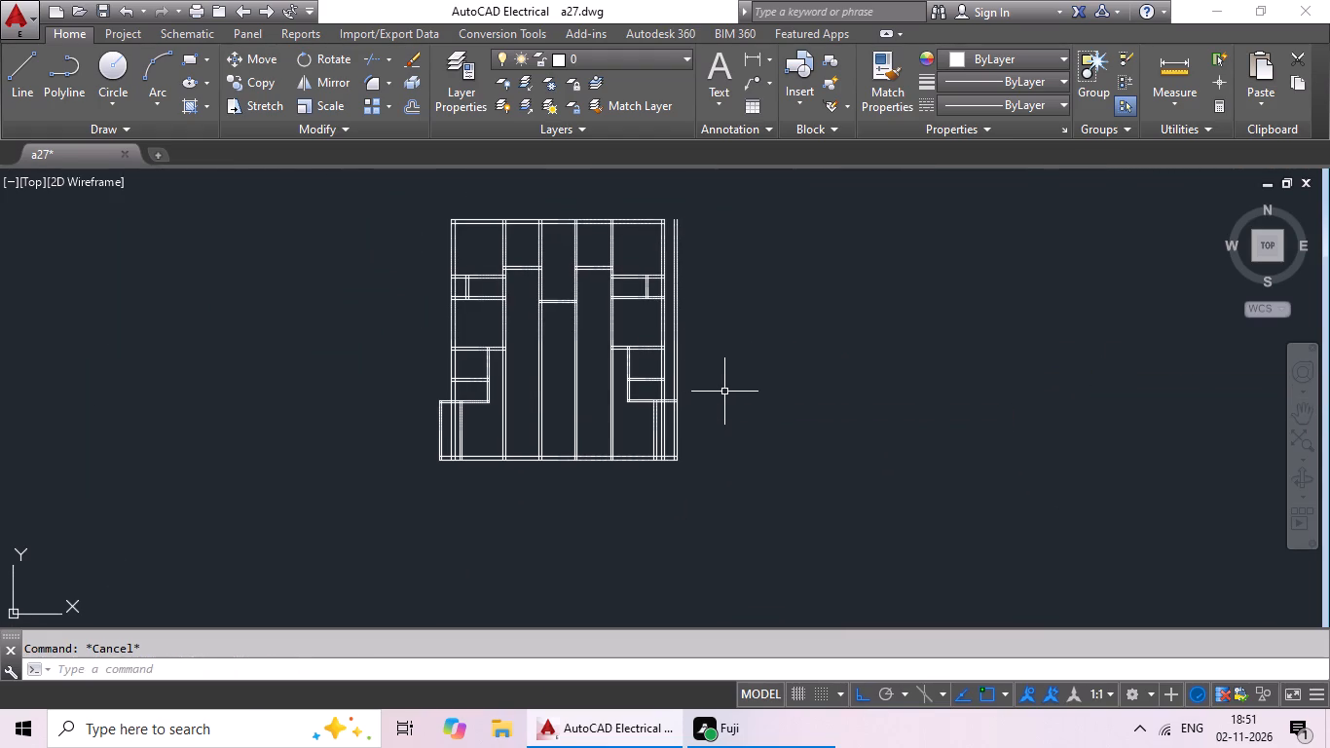
Trim the east projection's two vertical lines north of the east bay's southernmost horizontal partition.
{"action": "type", "text": "tr"}
{"action": "key", "text": "space"}
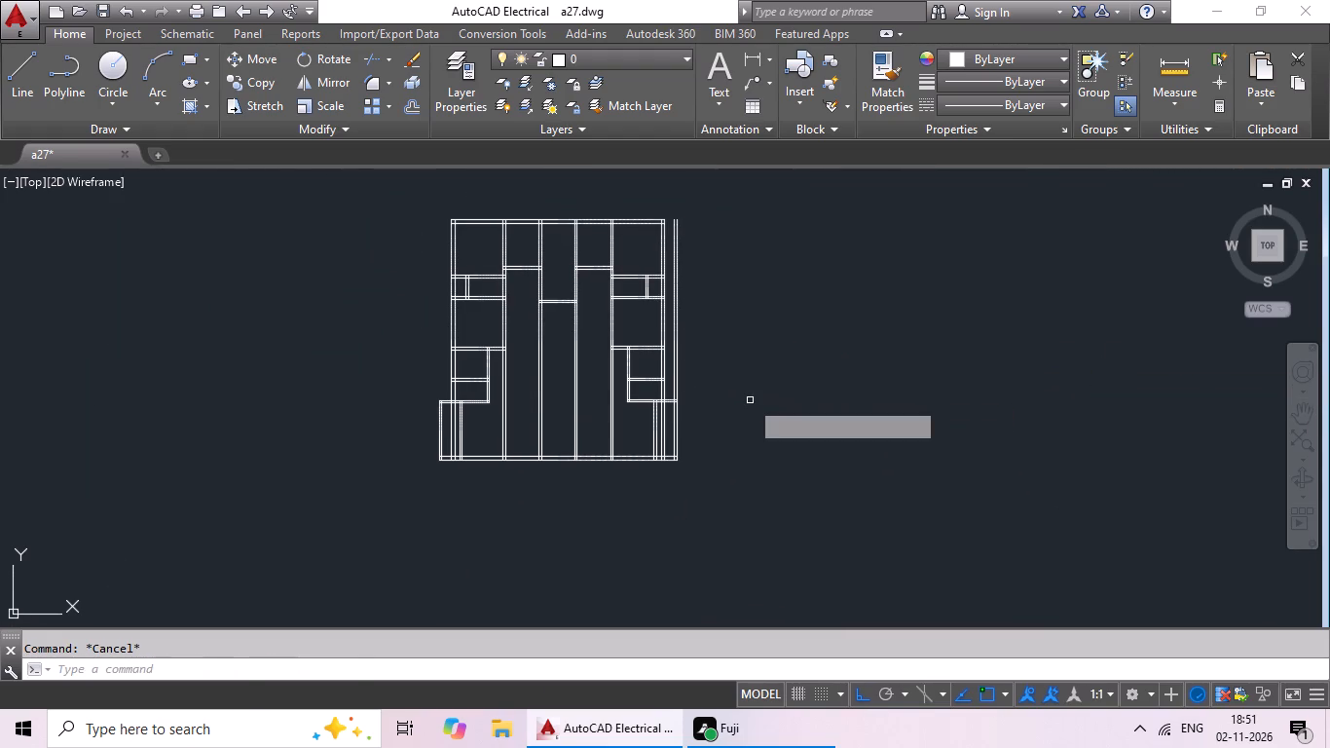
{"action": "key", "text": "space"}
{"action": "scroll", "coordinate": [671, 396], "scroll_direction": "up", "scroll_amount": 4}
{"action": "left_click_drag", "start_coordinate": [862, 332], "coordinate": [688, 376]}
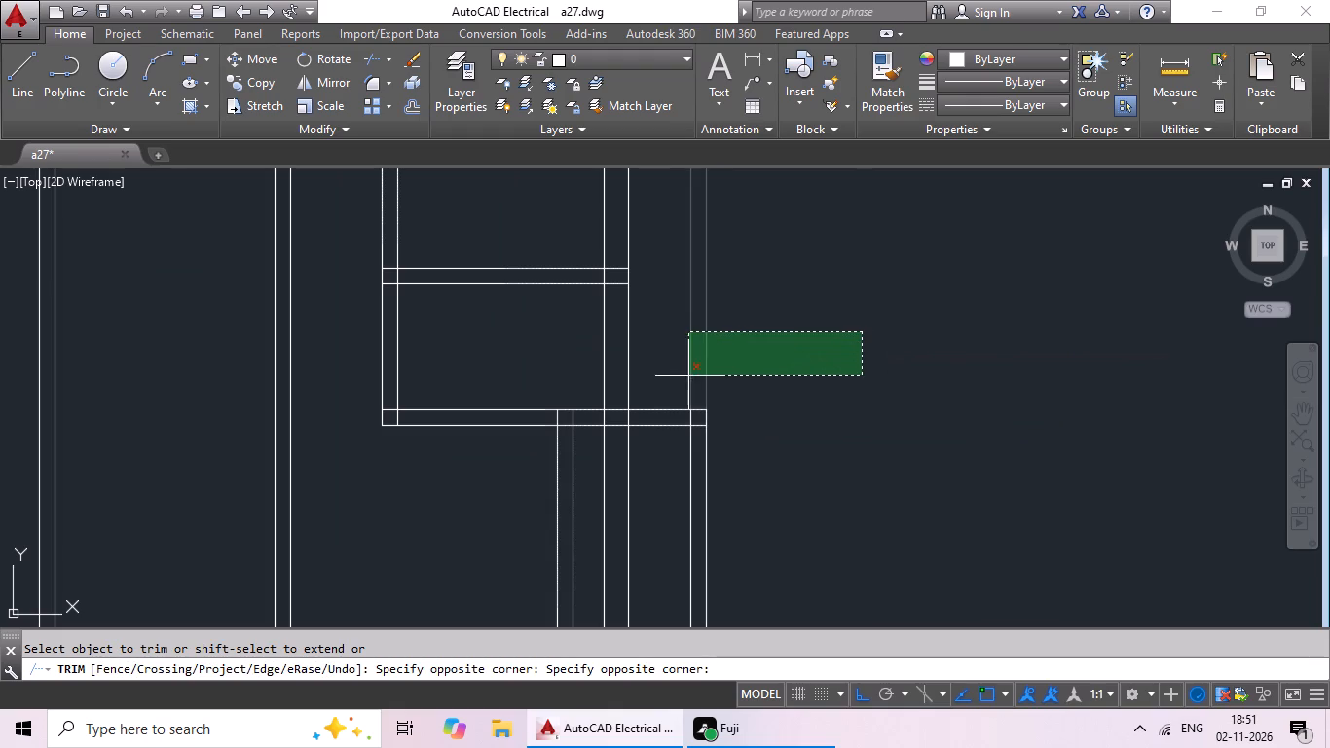
{"action": "left_click_drag", "start_coordinate": [688, 376], "coordinate": [681, 383]}
Trim away both faces of the original east outer wall between the southernmost horizontal partition and the south wall.
{"action": "scroll", "coordinate": [818, 358], "scroll_direction": "down", "scroll_amount": 2}
{"action": "middle_click_drag", "start_coordinate": [550, 440], "coordinate": [728, 401]}
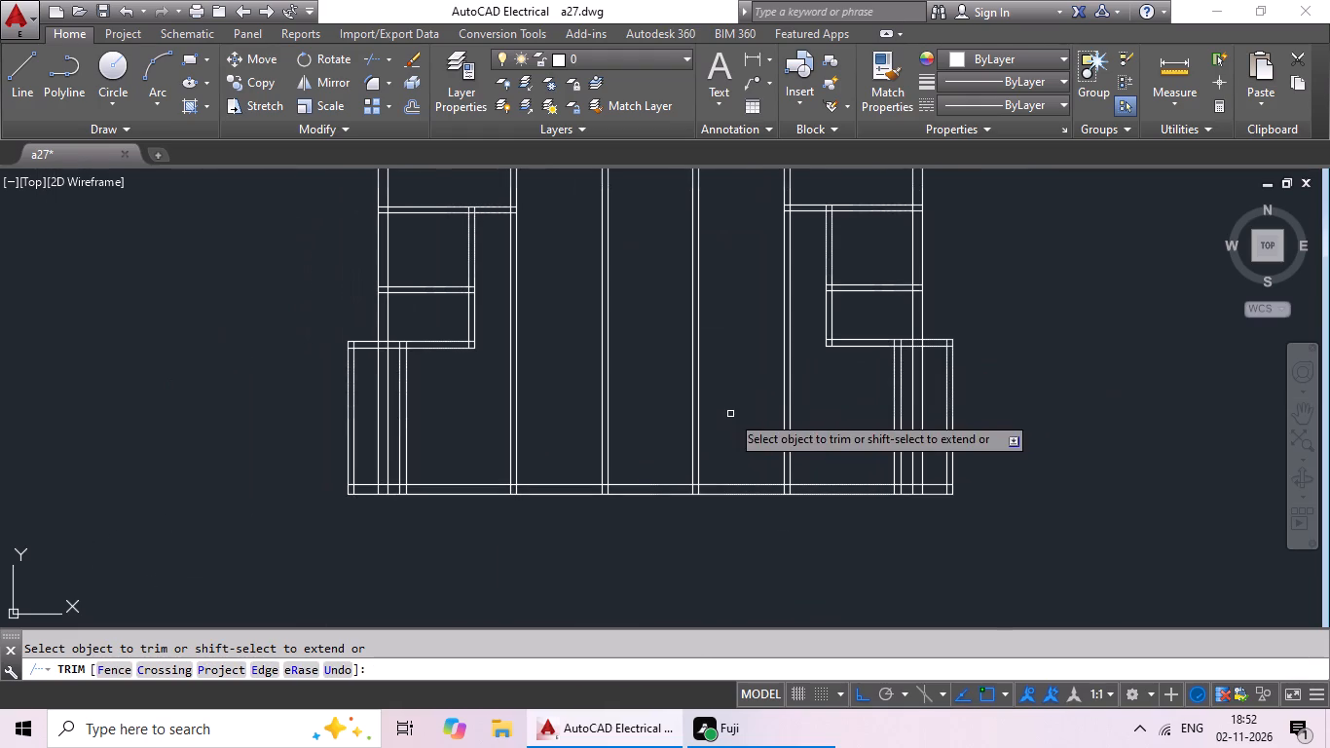
{"action": "scroll", "coordinate": [924, 438], "scroll_direction": "up", "scroll_amount": 3}
{"action": "left_click_drag", "start_coordinate": [951, 380], "coordinate": [857, 554]}
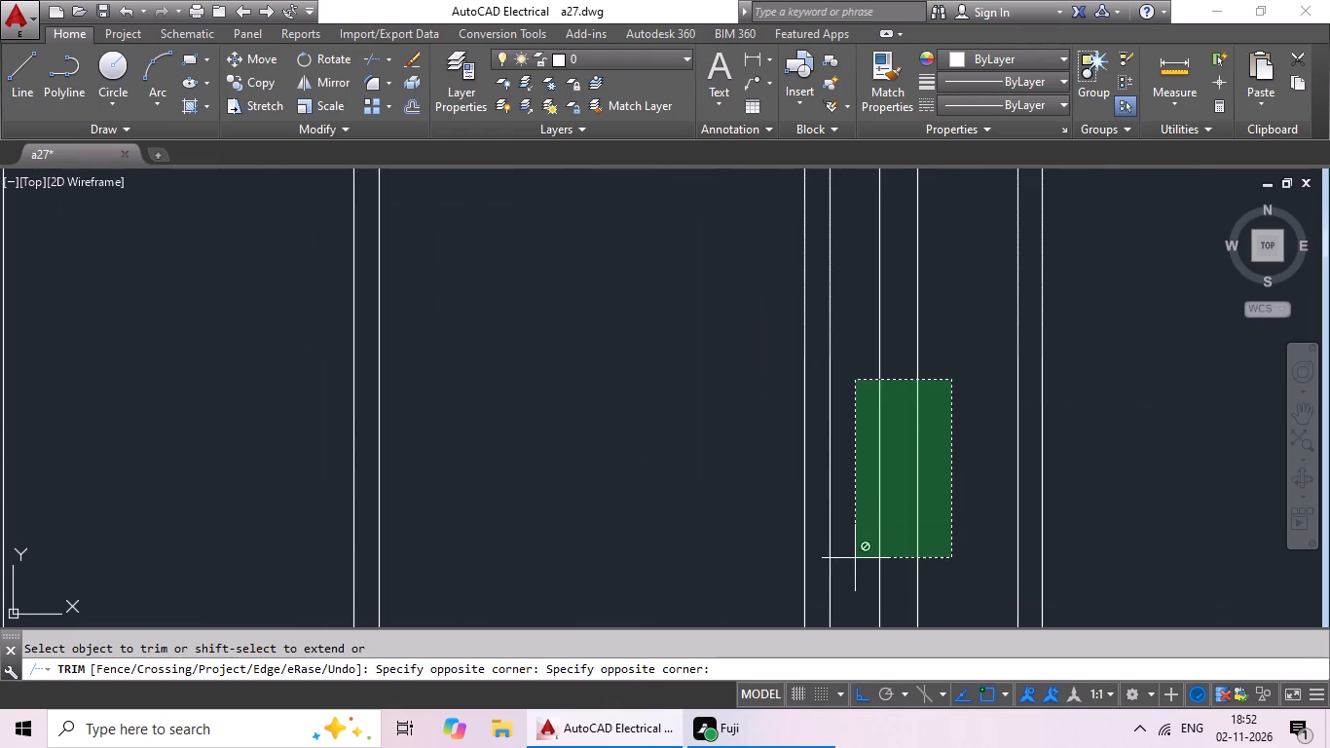
{"action": "scroll", "coordinate": [919, 427], "scroll_direction": "down", "scroll_amount": 3}
{"action": "scroll", "coordinate": [934, 348], "scroll_direction": "up", "scroll_amount": 2}
{"action": "left_click_drag", "start_coordinate": [927, 334], "coordinate": [851, 390]}
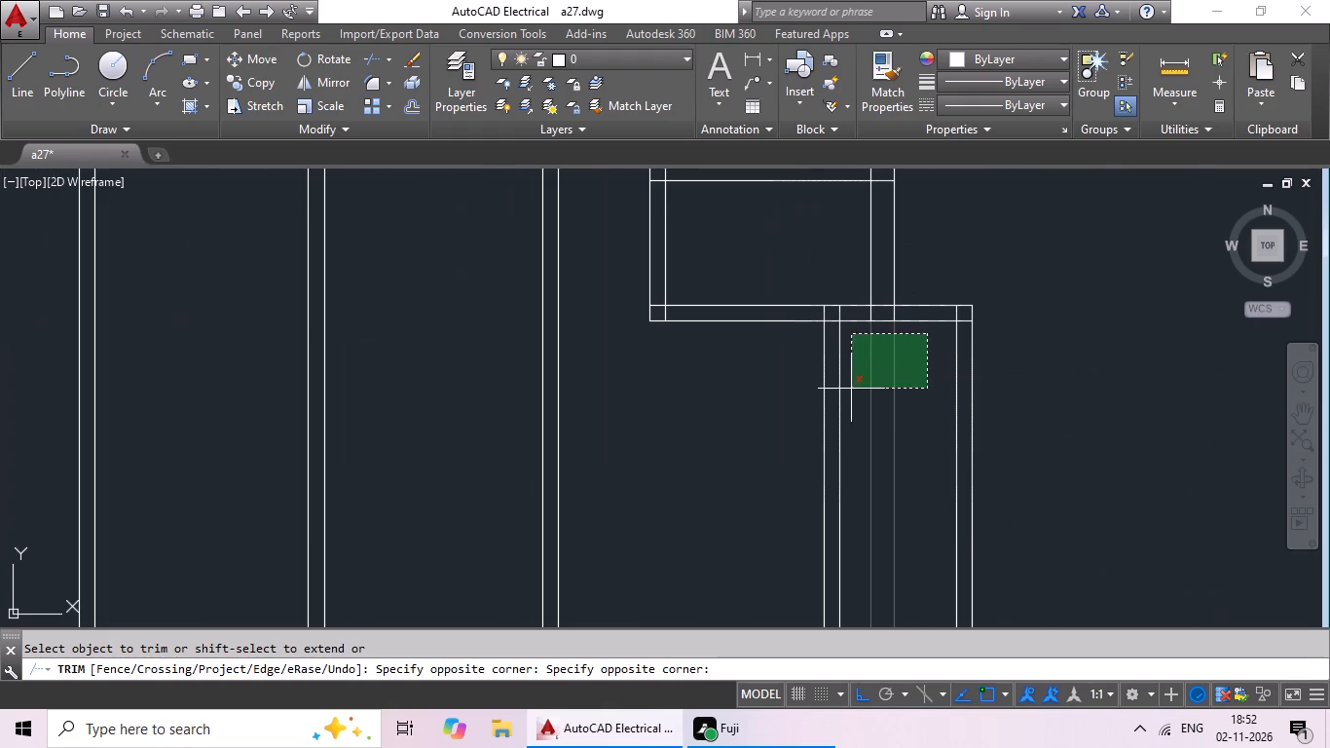
{"action": "left_click_drag", "start_coordinate": [851, 390], "coordinate": [858, 437]}
{"action": "scroll", "coordinate": [908, 388], "scroll_direction": "down", "scroll_amount": 3}
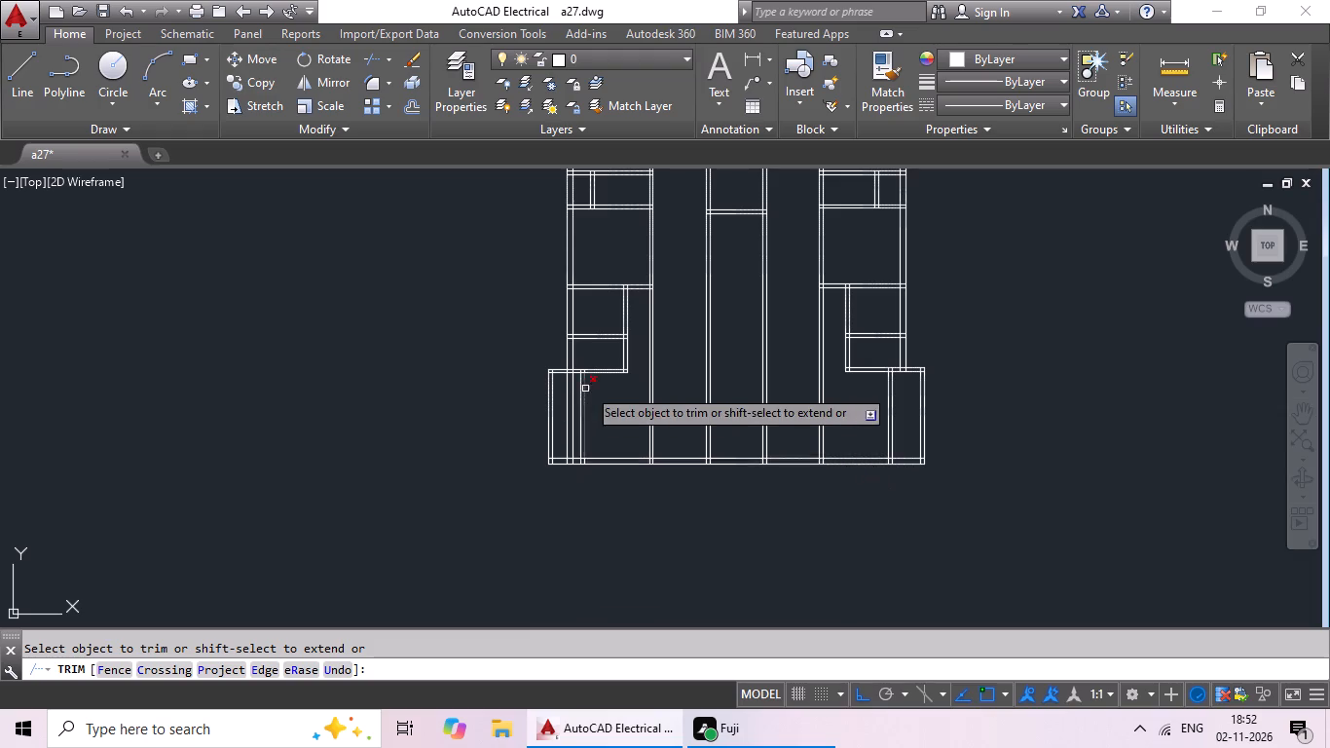
Trim away both faces of the original west outer wall between the southernmost horizontal partition and the south wall.
{"action": "scroll", "coordinate": [589, 384], "scroll_direction": "up", "scroll_amount": 4}
{"action": "scroll", "coordinate": [498, 320], "scroll_direction": "up", "scroll_amount": 3}
{"action": "scroll", "coordinate": [498, 318], "scroll_direction": "down", "scroll_amount": 2}
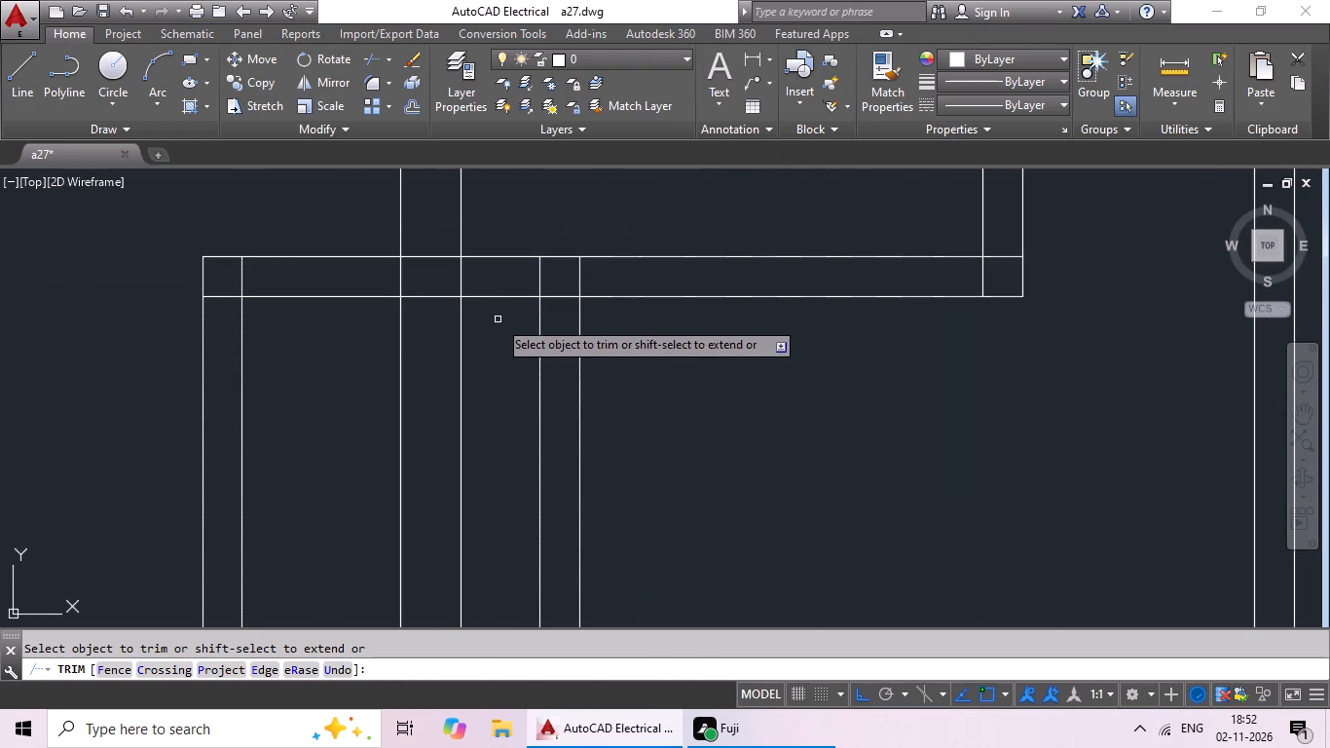
{"action": "left_click_drag", "start_coordinate": [498, 319], "coordinate": [347, 521]}
{"action": "scroll", "coordinate": [437, 466], "scroll_direction": "down", "scroll_amount": 3}
{"action": "middle_click_drag", "start_coordinate": [512, 467], "coordinate": [538, 374]}
{"action": "middle_click_drag", "start_coordinate": [594, 407], "coordinate": [451, 447]}
{"action": "scroll", "coordinate": [634, 433], "scroll_direction": "down", "scroll_amount": 1}
{"action": "middle_click_drag", "start_coordinate": [757, 439], "coordinate": [610, 541]}
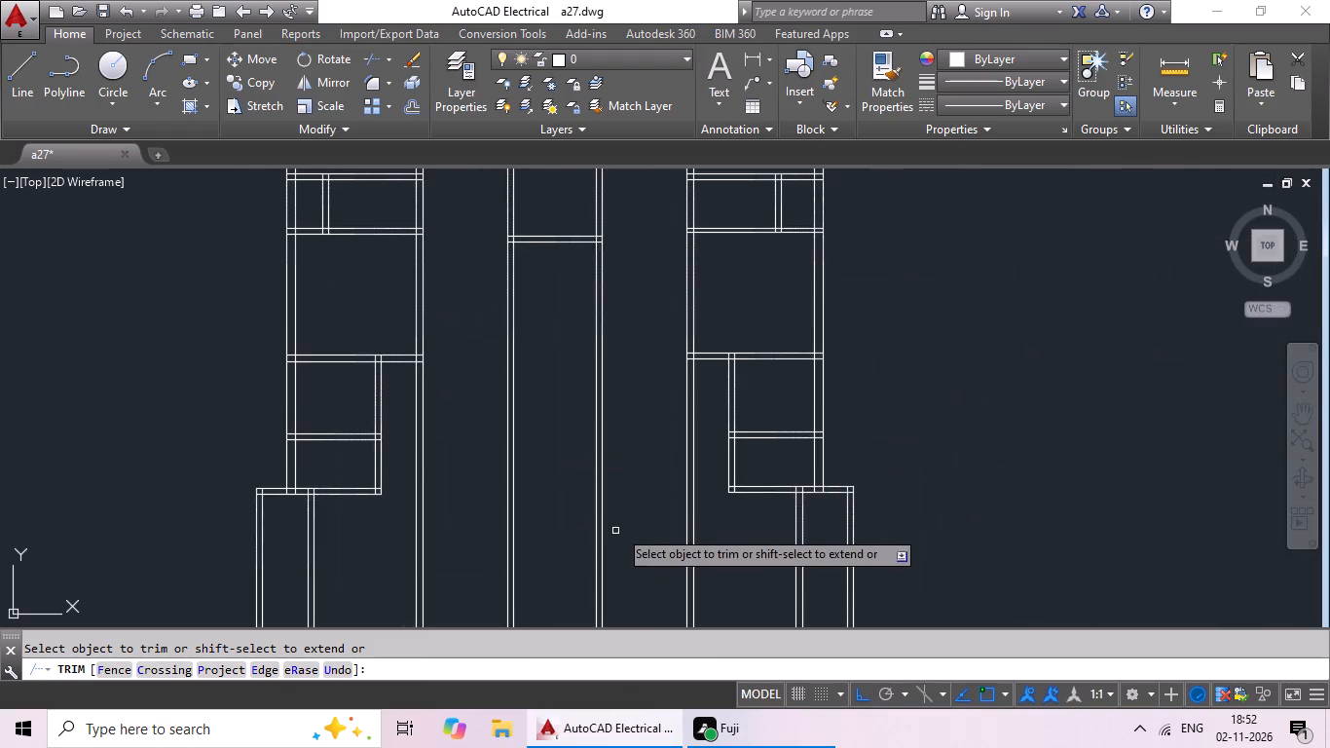
{"action": "scroll", "coordinate": [647, 509], "scroll_direction": "down", "scroll_amount": 1}
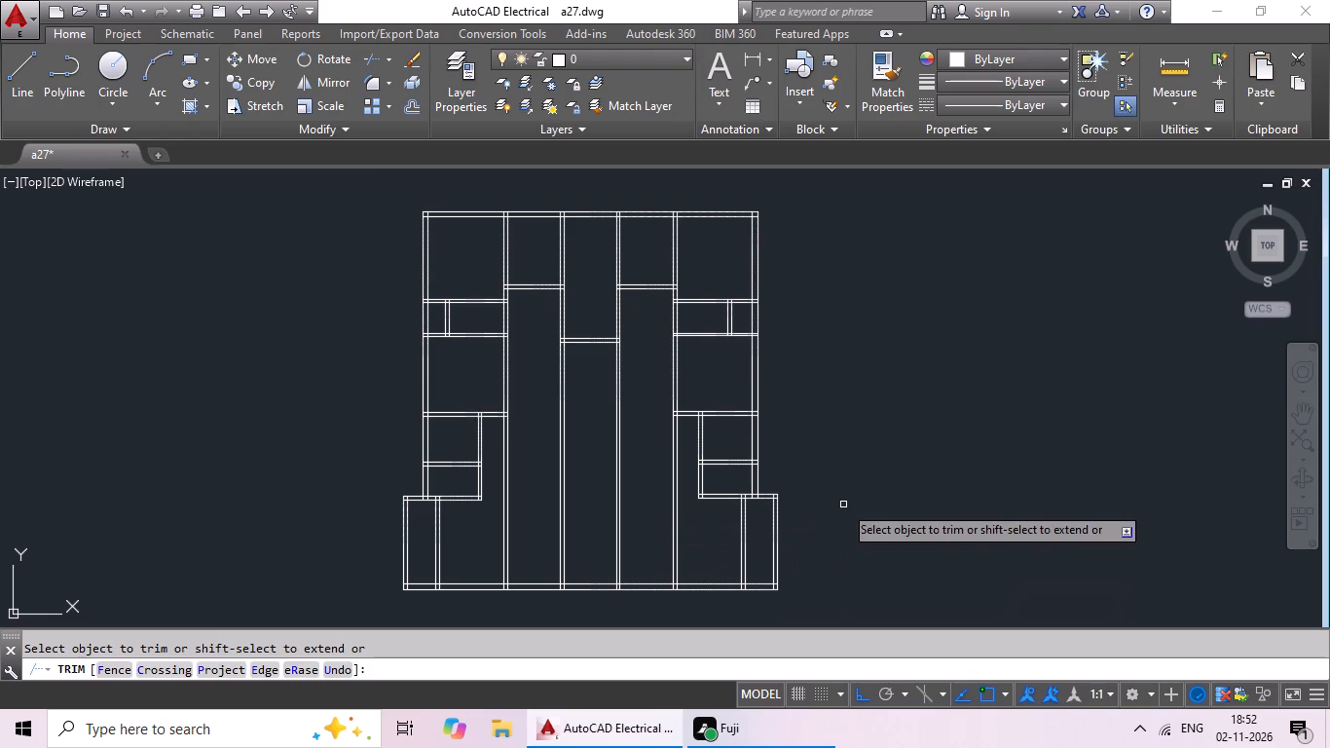
{"action": "key", "text": "Escape"}
{"action": "key", "text": "Escape"}
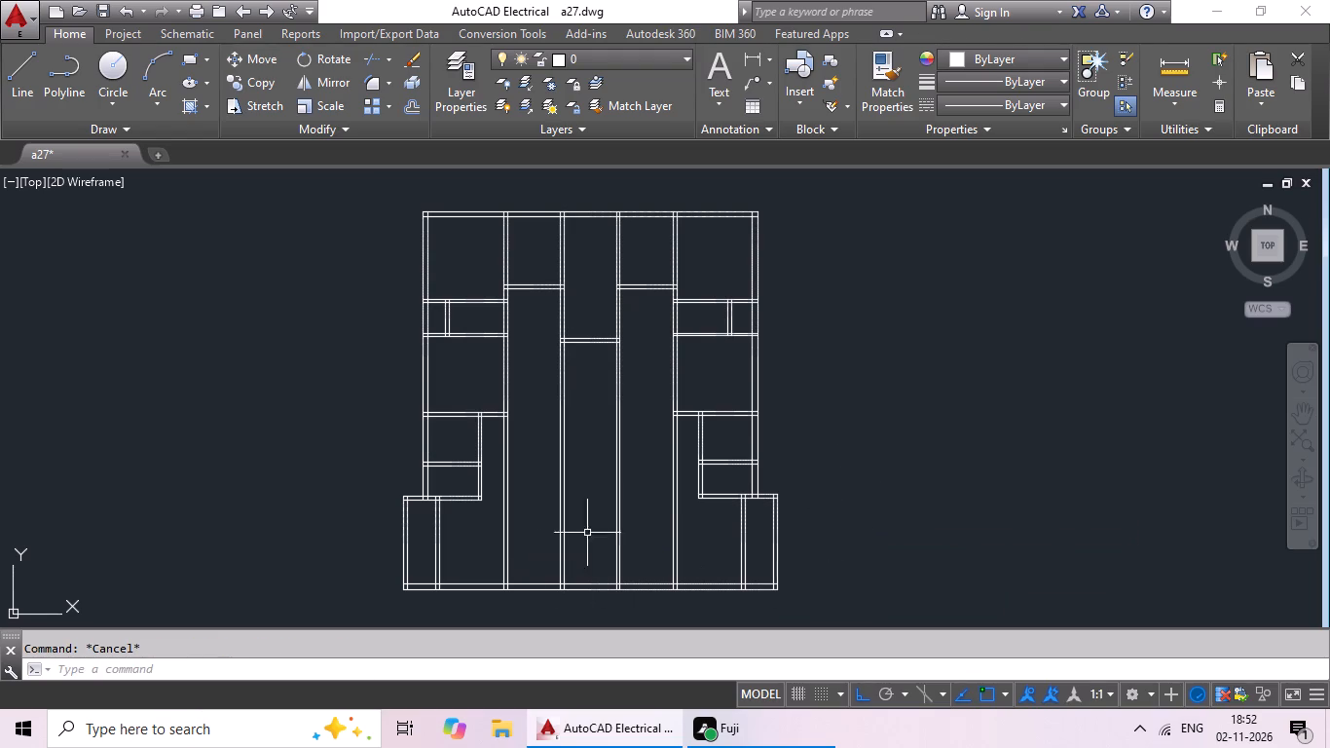
Measure the clear width between the easternmost long vertical partition and the southeast short vertical partition.
{"action": "scroll", "coordinate": [700, 544], "scroll_direction": "up", "scroll_amount": 3}
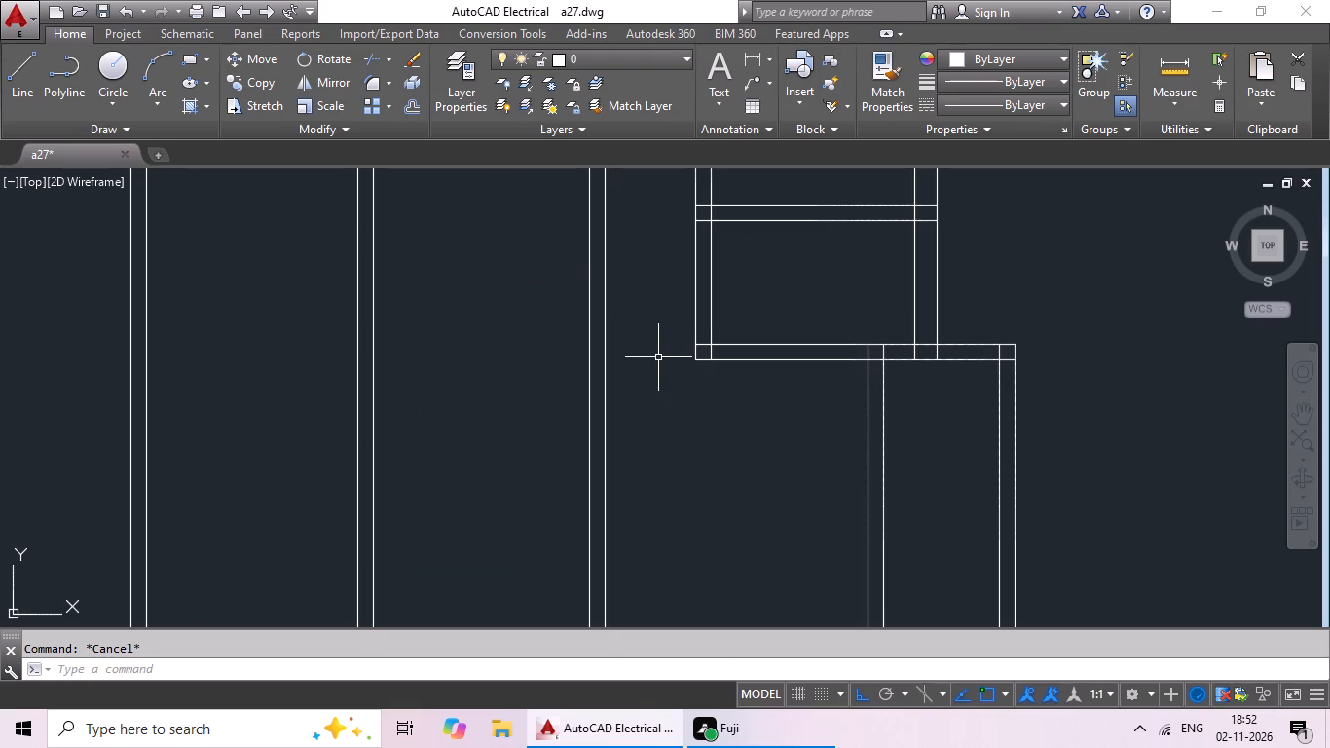
{"action": "left_click", "coordinate": [751, 59]}
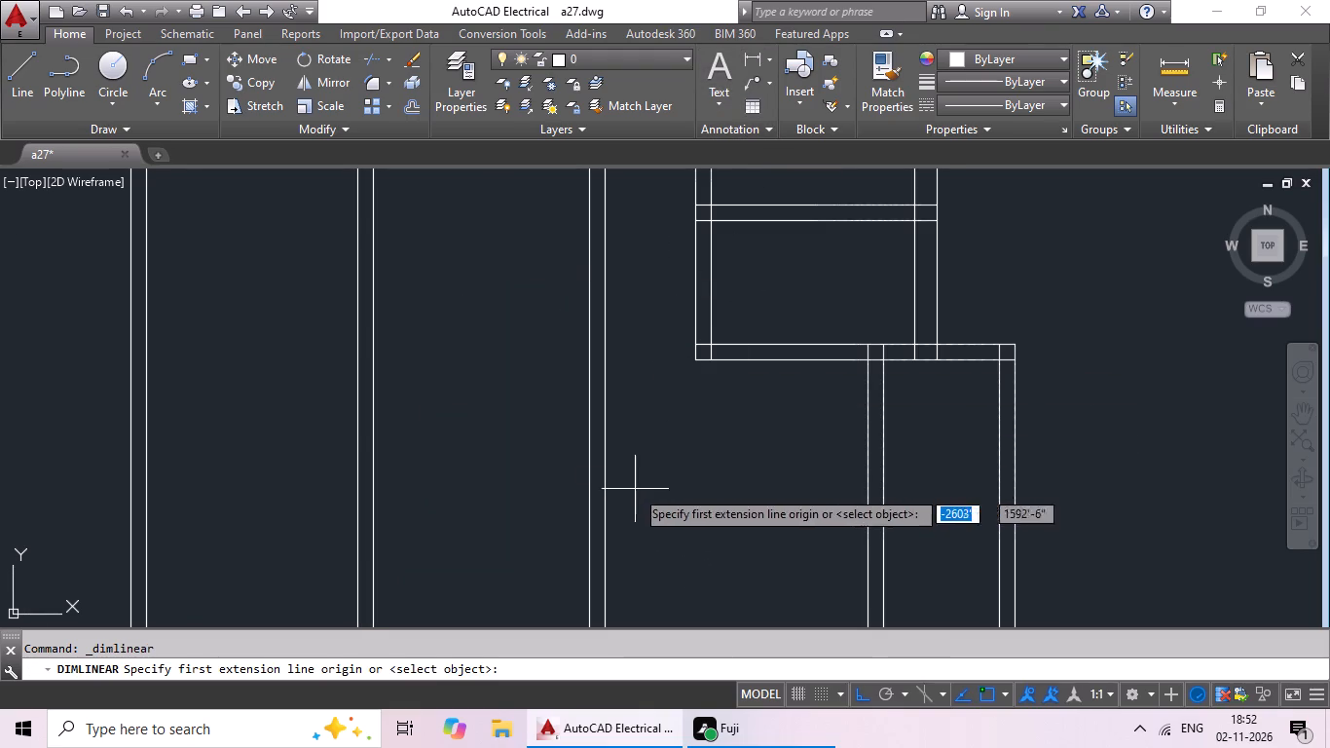
{"action": "left_click", "coordinate": [605, 478]}
{"action": "left_click", "coordinate": [866, 483]}
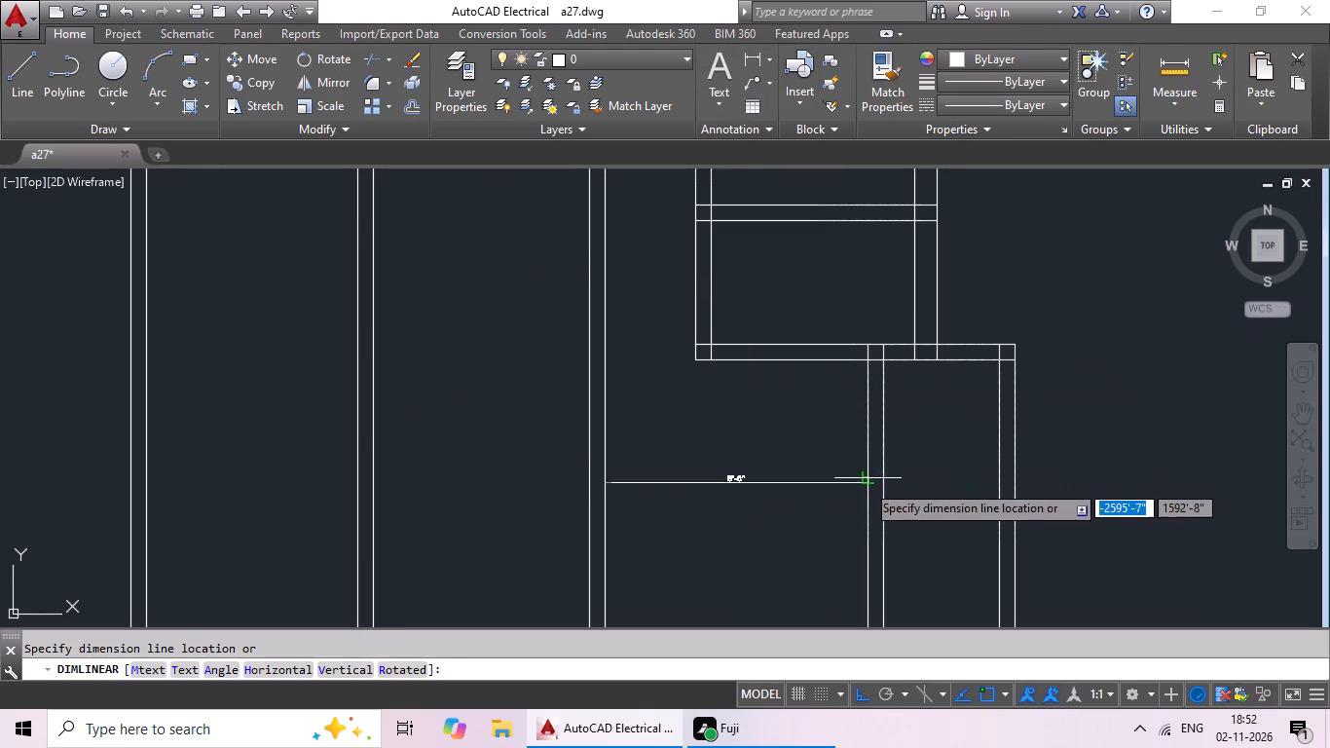
{"action": "scroll", "coordinate": [863, 454], "scroll_direction": "up", "scroll_amount": 2}
{"action": "scroll", "coordinate": [863, 454], "scroll_direction": "down", "scroll_amount": 5}
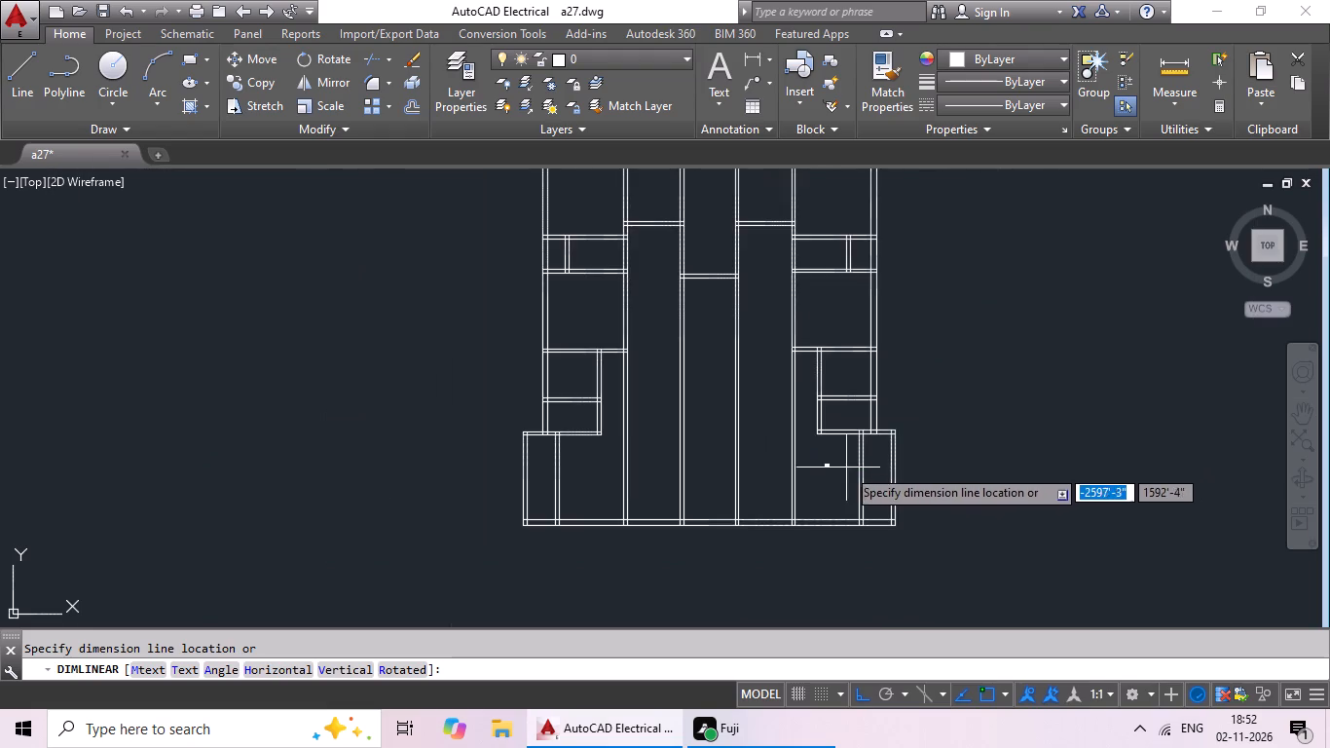
{"action": "middle_click_drag", "start_coordinate": [846, 467], "coordinate": [776, 481]}
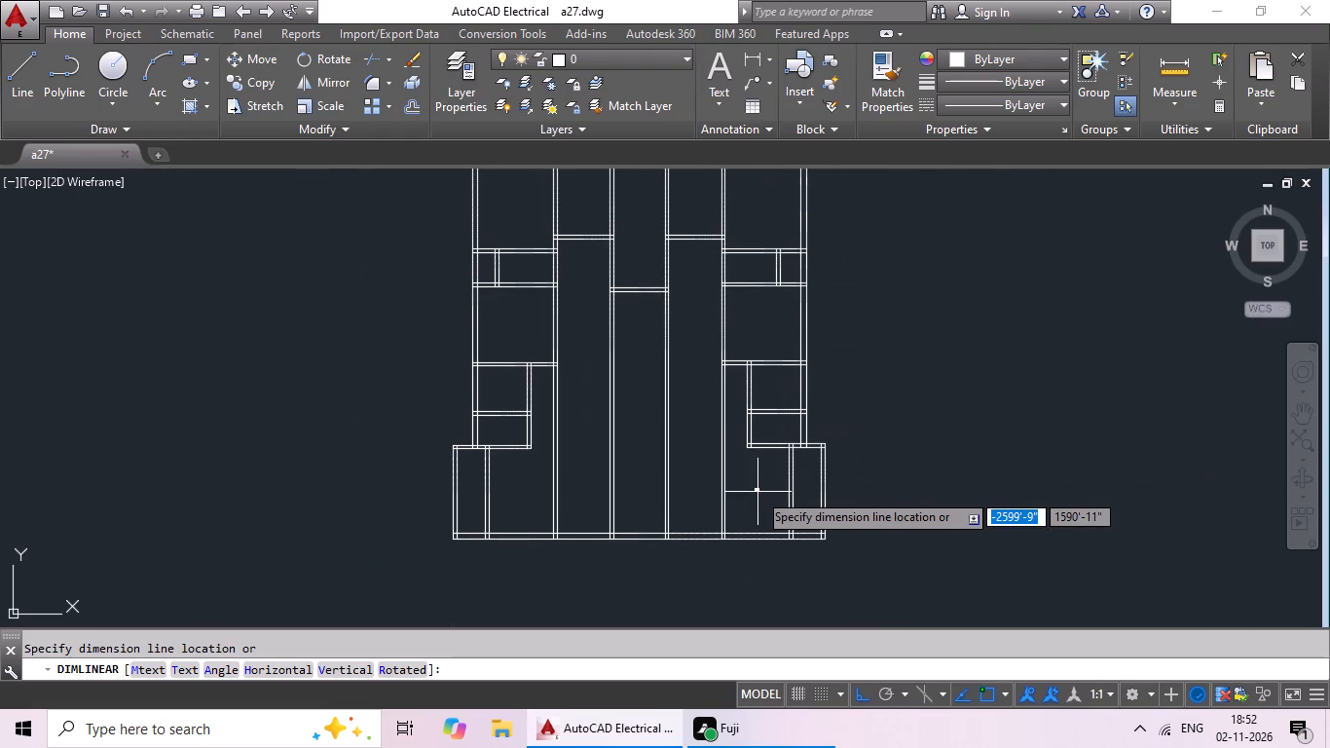
{"action": "middle_click_drag", "start_coordinate": [757, 492], "coordinate": [816, 458]}
{"action": "scroll", "coordinate": [699, 464], "scroll_direction": "down", "scroll_amount": 1}
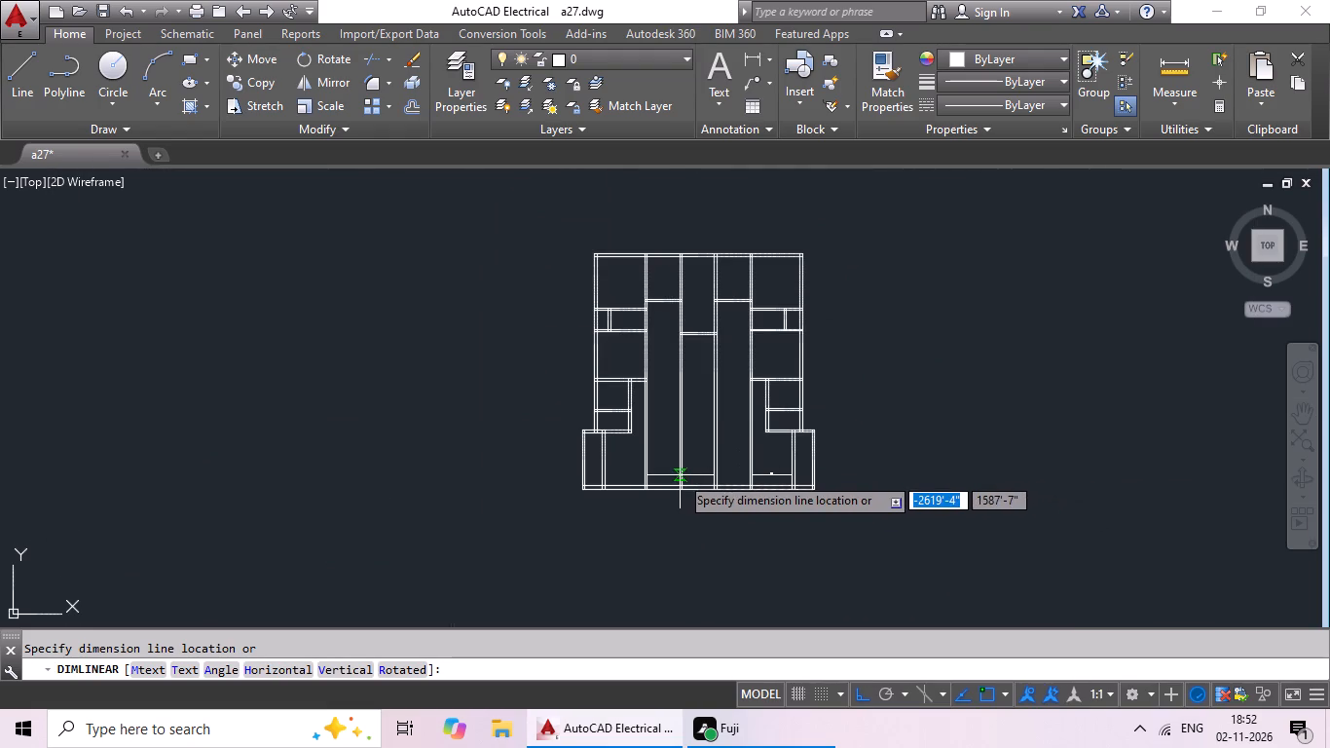
{"action": "scroll", "coordinate": [680, 475], "scroll_direction": "up", "scroll_amount": 3}
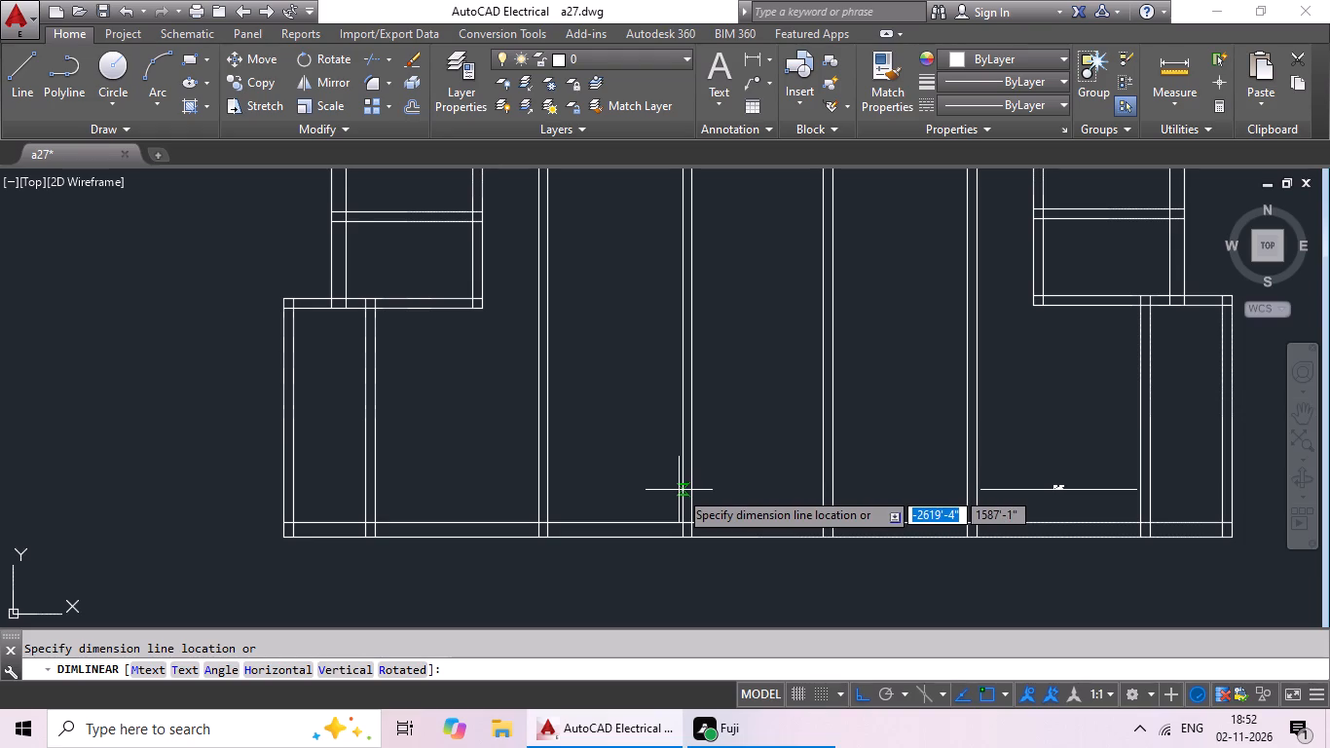
{"action": "scroll", "coordinate": [647, 467], "scroll_direction": "up", "scroll_amount": 2}
{"action": "scroll", "coordinate": [647, 467], "scroll_direction": "down", "scroll_amount": 3}
{"action": "middle_click_drag", "start_coordinate": [646, 466], "coordinate": [571, 577]}
{"action": "key", "text": "Escape"}
{"action": "key", "text": "Escape"}
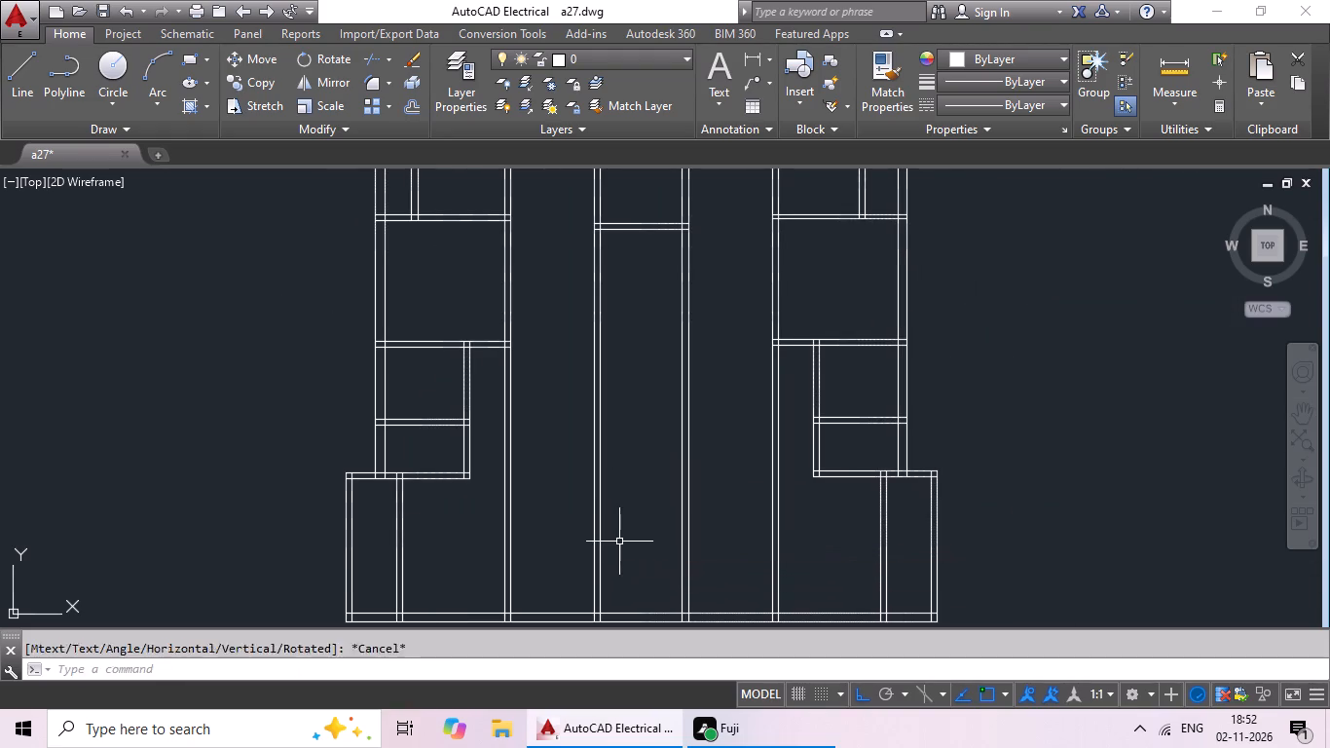
{"action": "key", "text": "Escape"}
{"action": "key", "text": "Escape"}
{"action": "key", "text": "Escape"}
{"action": "key", "text": "Escape"}
Extend the north face of the east bay's southernmost horizontal partition west across the central bays to the west bay's short vertical partition.
{"action": "key", "text": "e"}
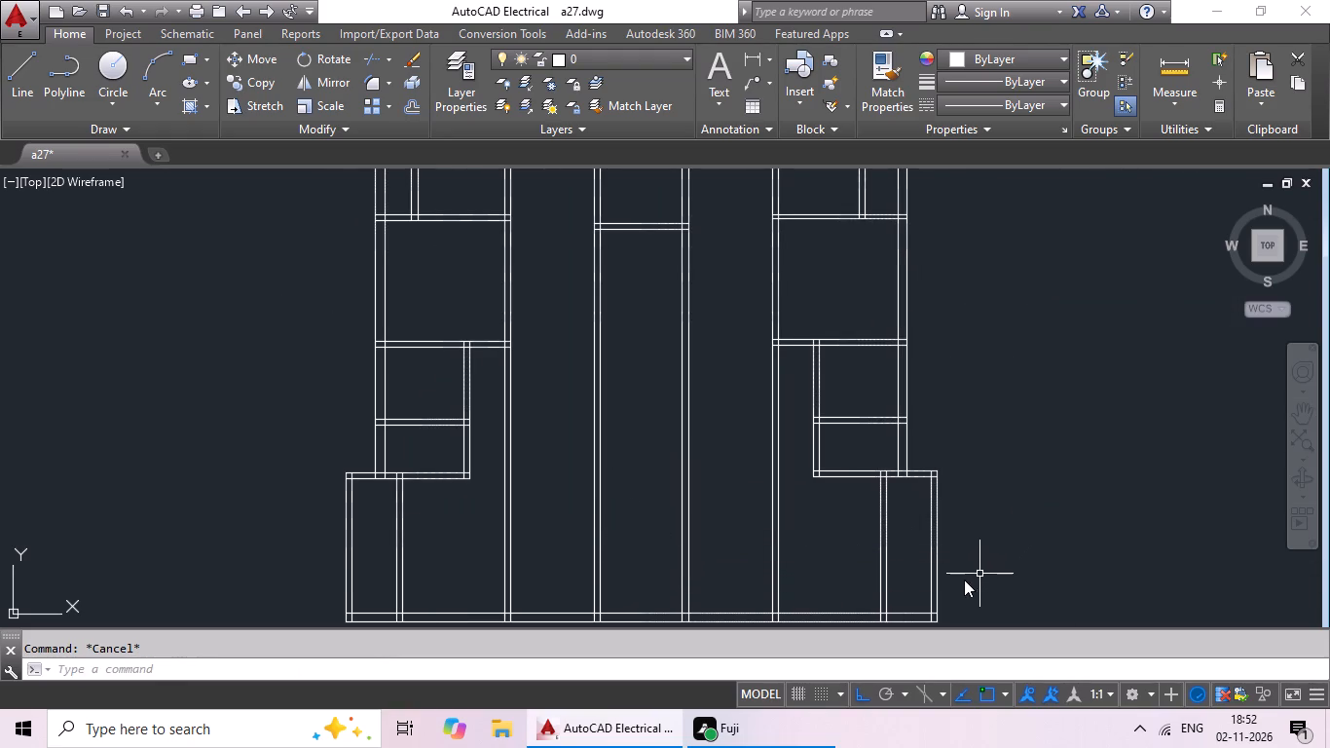
{"action": "key", "text": "x"}
{"action": "key", "text": "space"}
{"action": "key", "text": "space"}
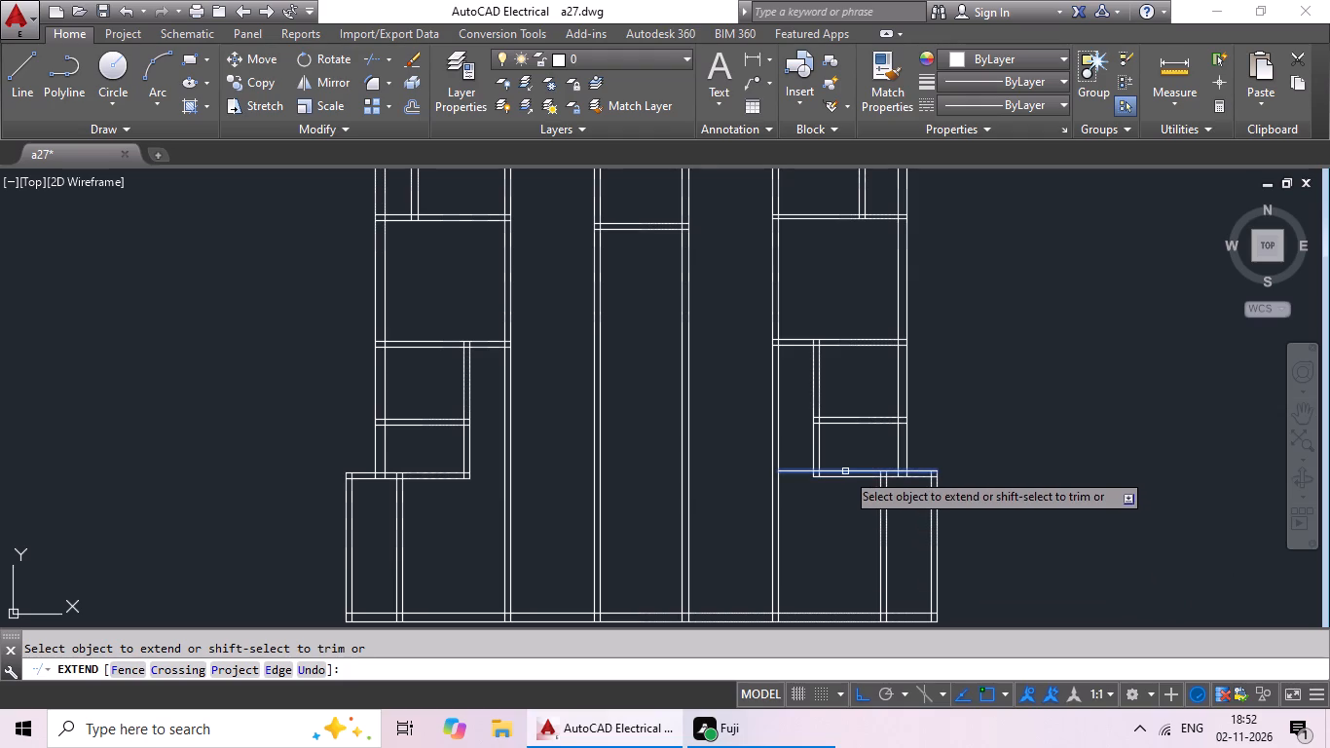
{"action": "left_click_drag", "start_coordinate": [831, 474], "coordinate": [817, 474]}
{"action": "left_click", "coordinate": [795, 470]}
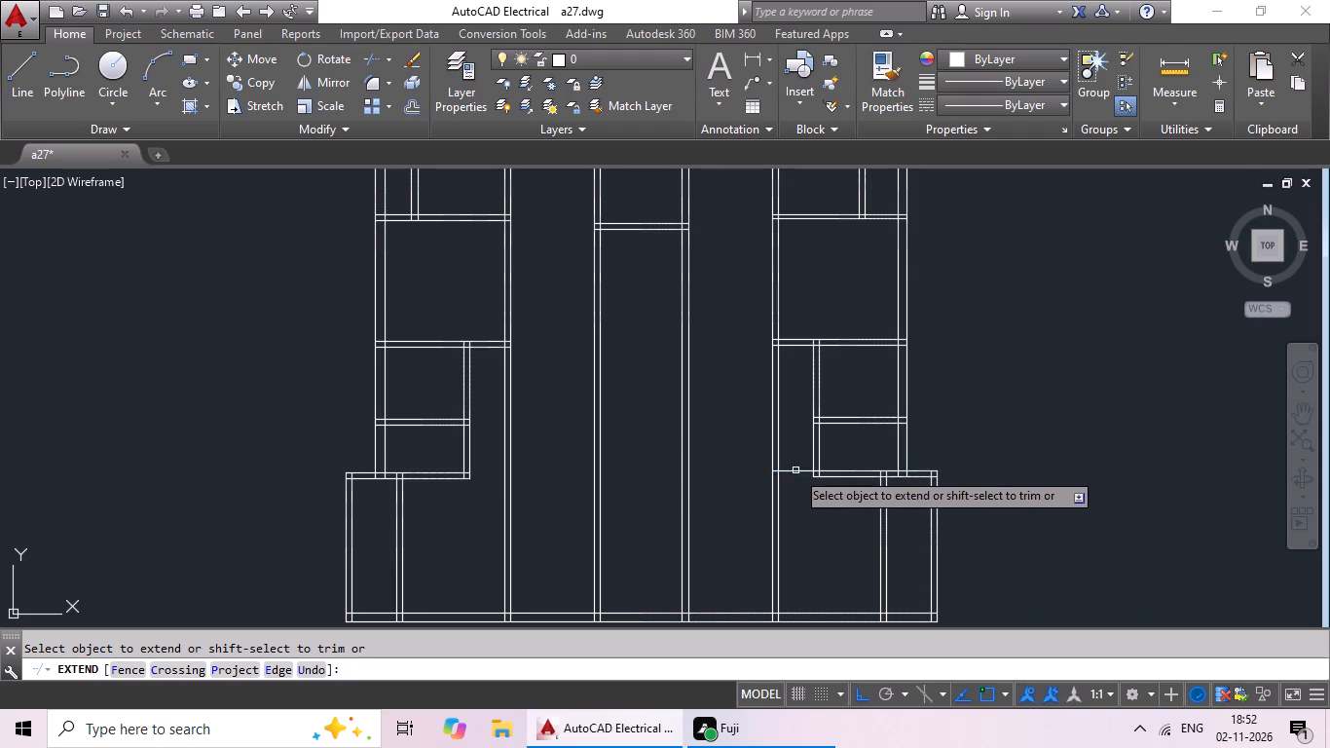
{"action": "left_click", "coordinate": [827, 478]}
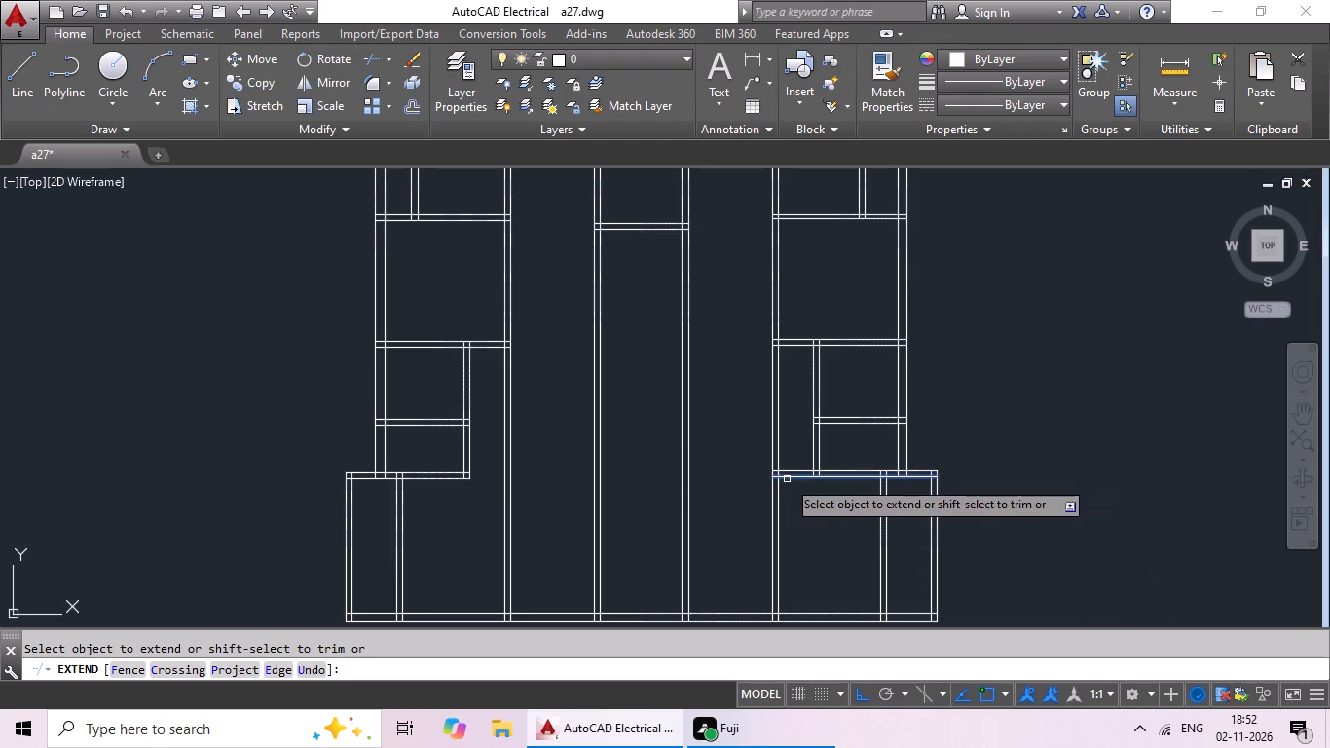
{"action": "left_click", "coordinate": [787, 479]}
{"action": "left_click", "coordinate": [794, 471]}
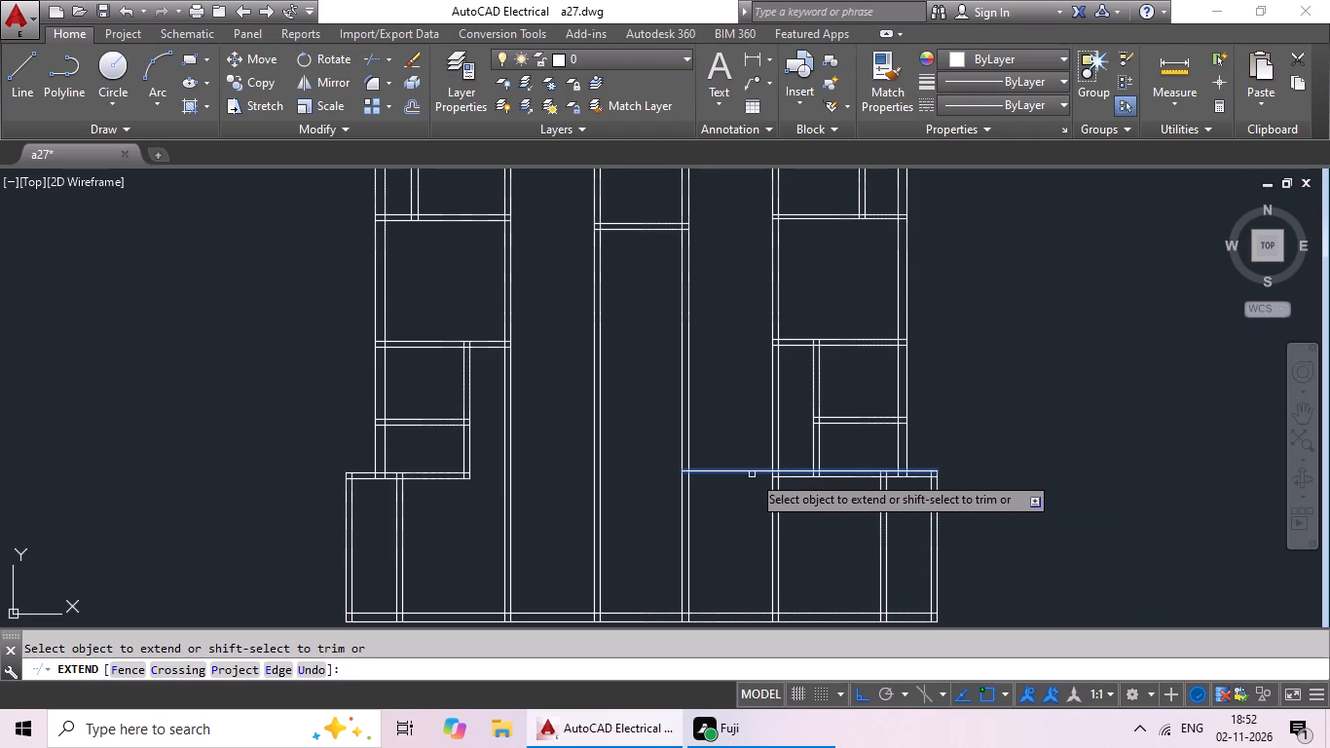
{"action": "left_click", "coordinate": [752, 474]}
{"action": "left_click", "coordinate": [695, 474]}
{"action": "left_click_drag", "start_coordinate": [658, 470], "coordinate": [640, 472]}
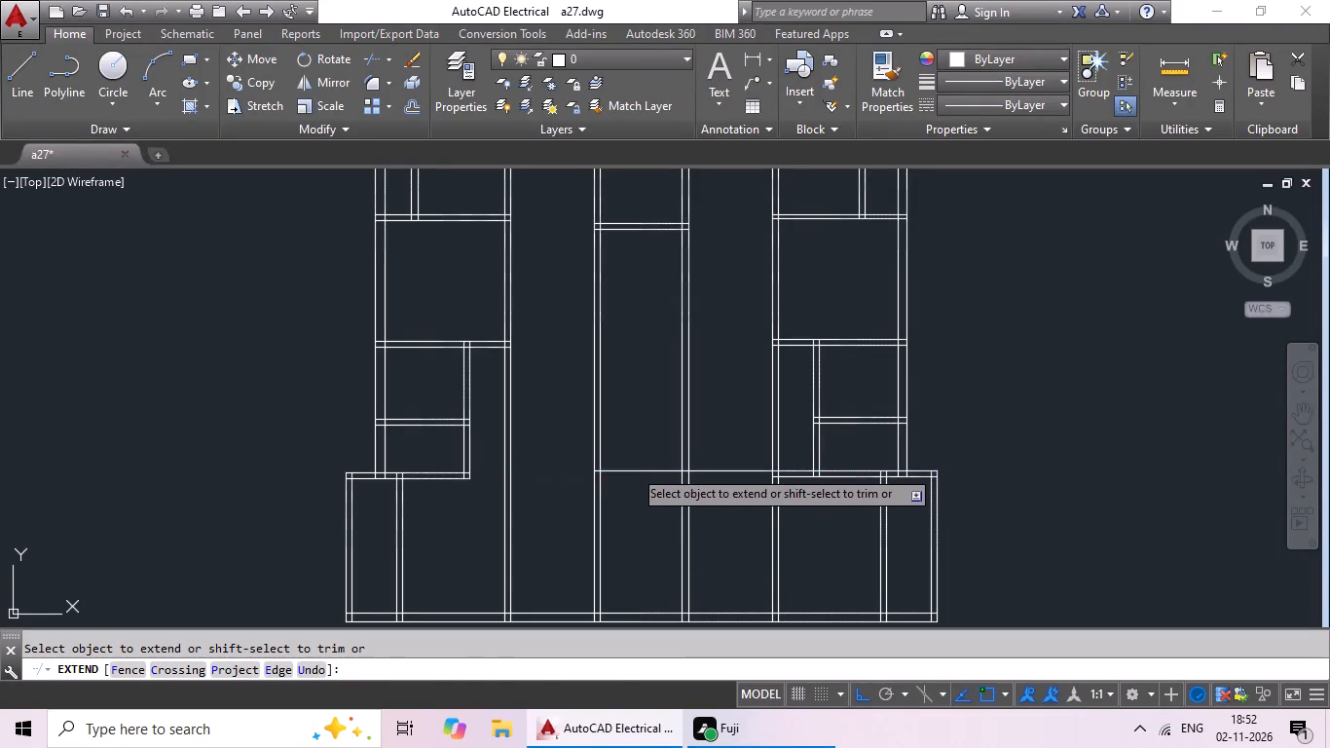
{"action": "left_click", "coordinate": [633, 468]}
{"action": "left_click", "coordinate": [616, 483]}
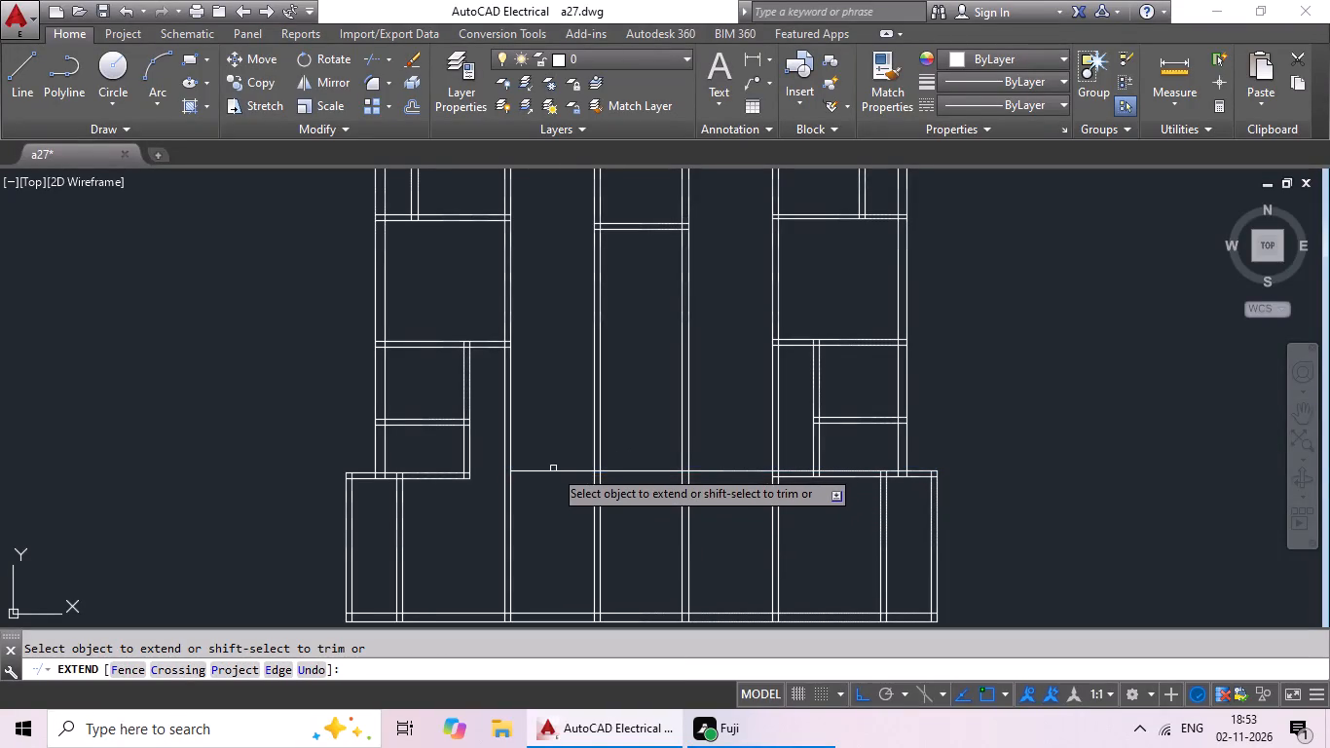
{"action": "left_click", "coordinate": [551, 471]}
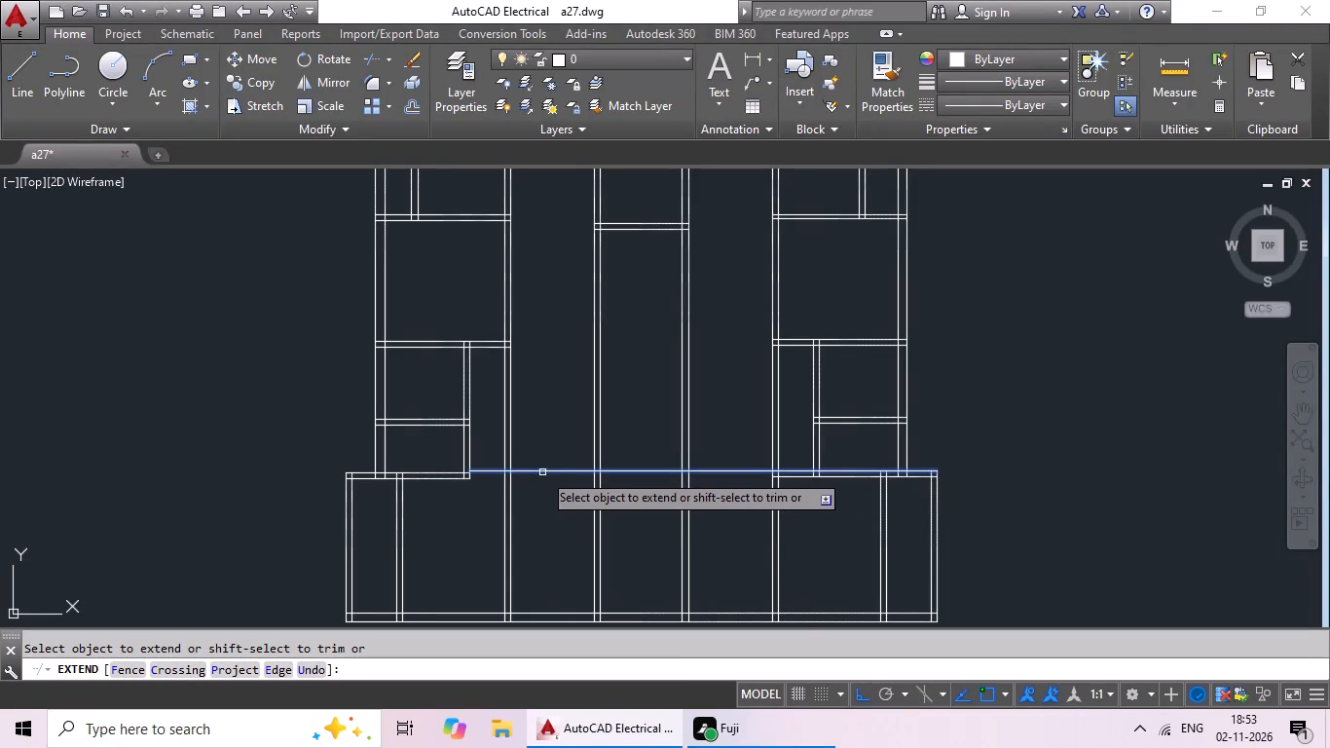
{"action": "left_click", "coordinate": [542, 472]}
{"action": "left_click", "coordinate": [534, 474]}
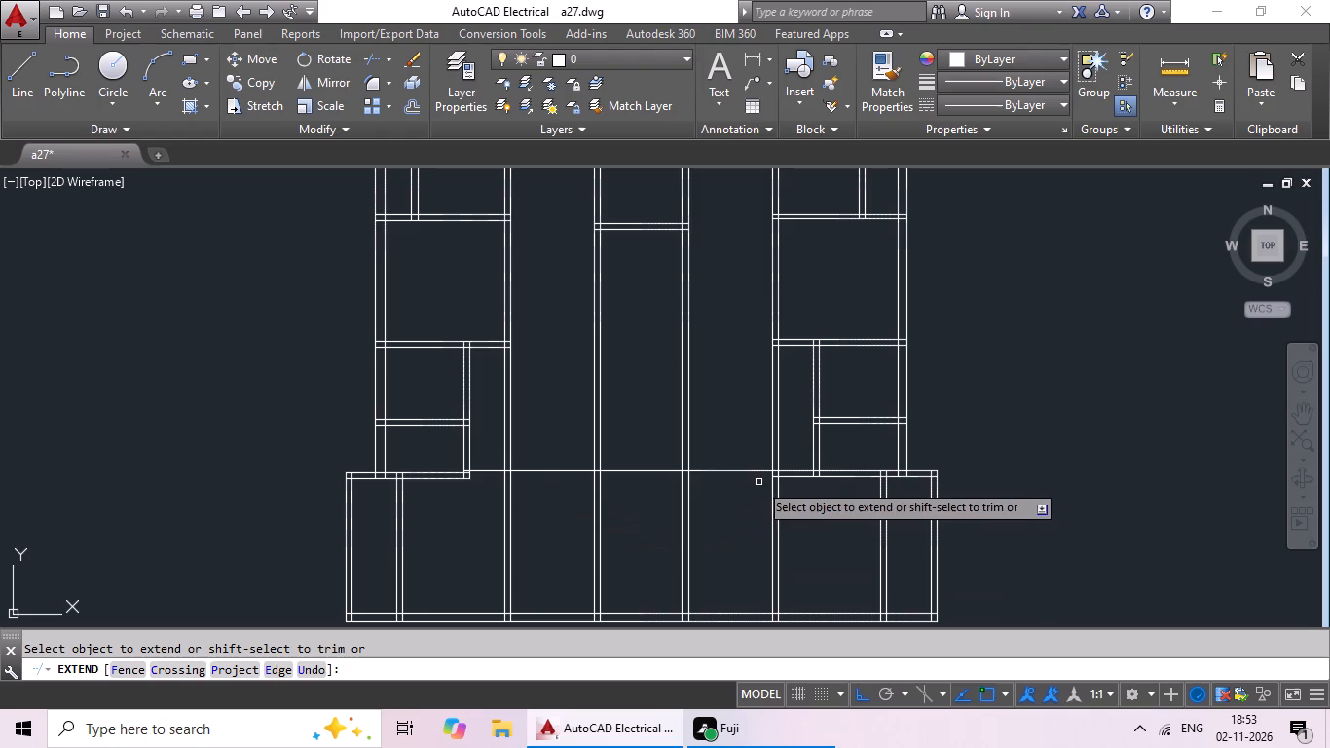
Extend the south face of the same horizontal partition west across the central bays to the west bay's short vertical partition.
{"action": "left_click", "coordinate": [786, 477]}
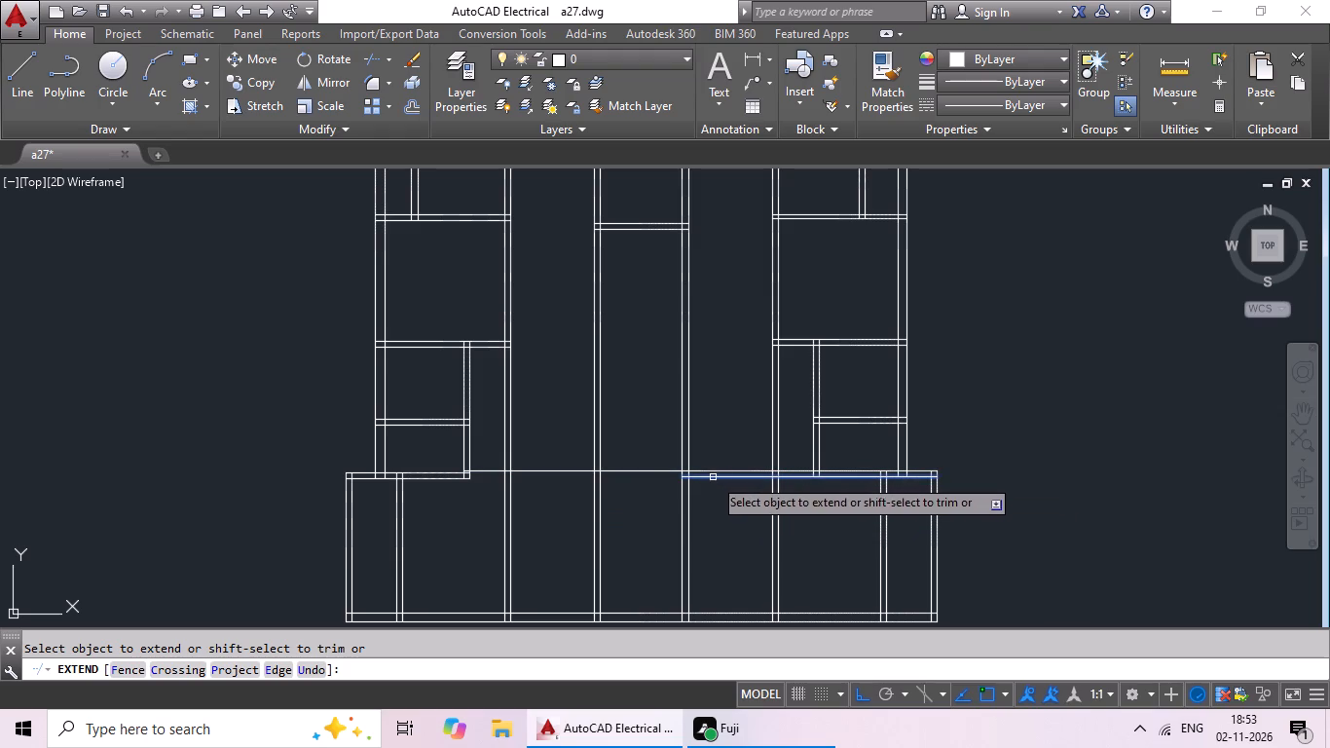
{"action": "left_click_drag", "start_coordinate": [713, 477], "coordinate": [688, 478]}
{"action": "left_click", "coordinate": [715, 476]}
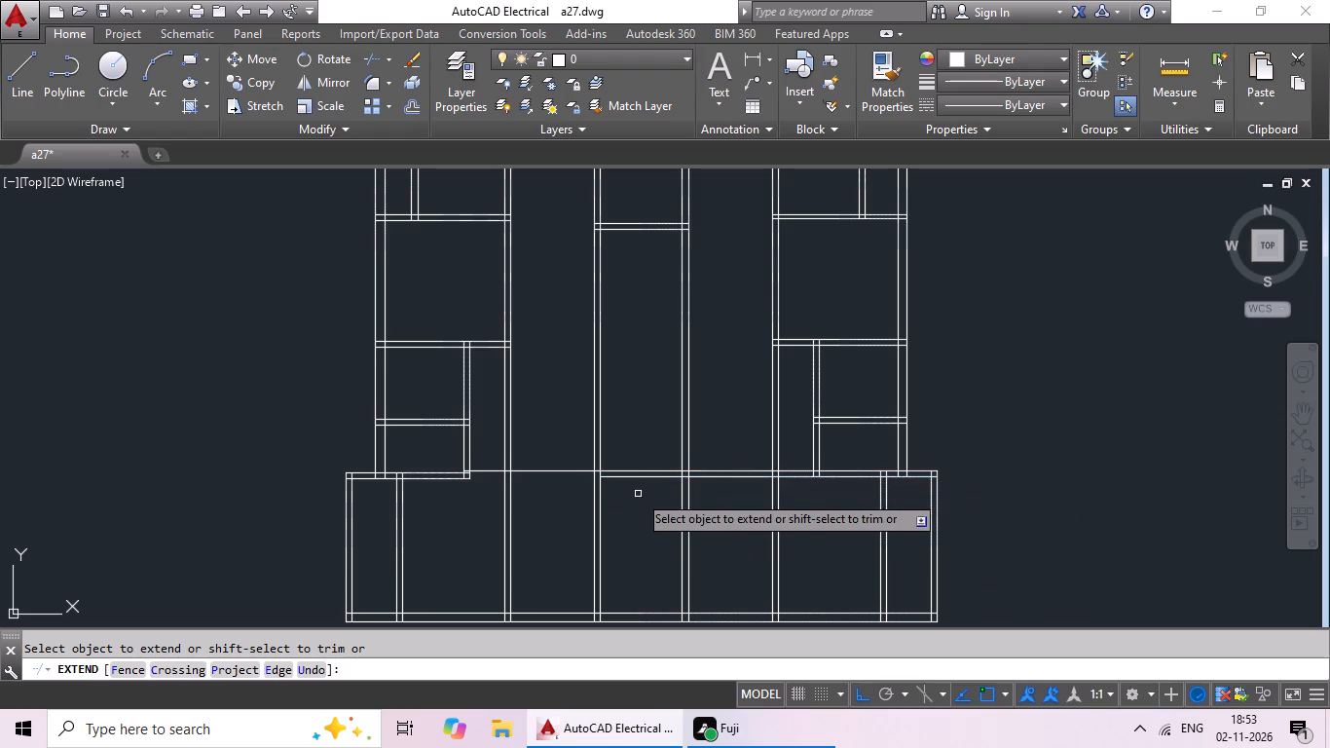
{"action": "left_click", "coordinate": [635, 477]}
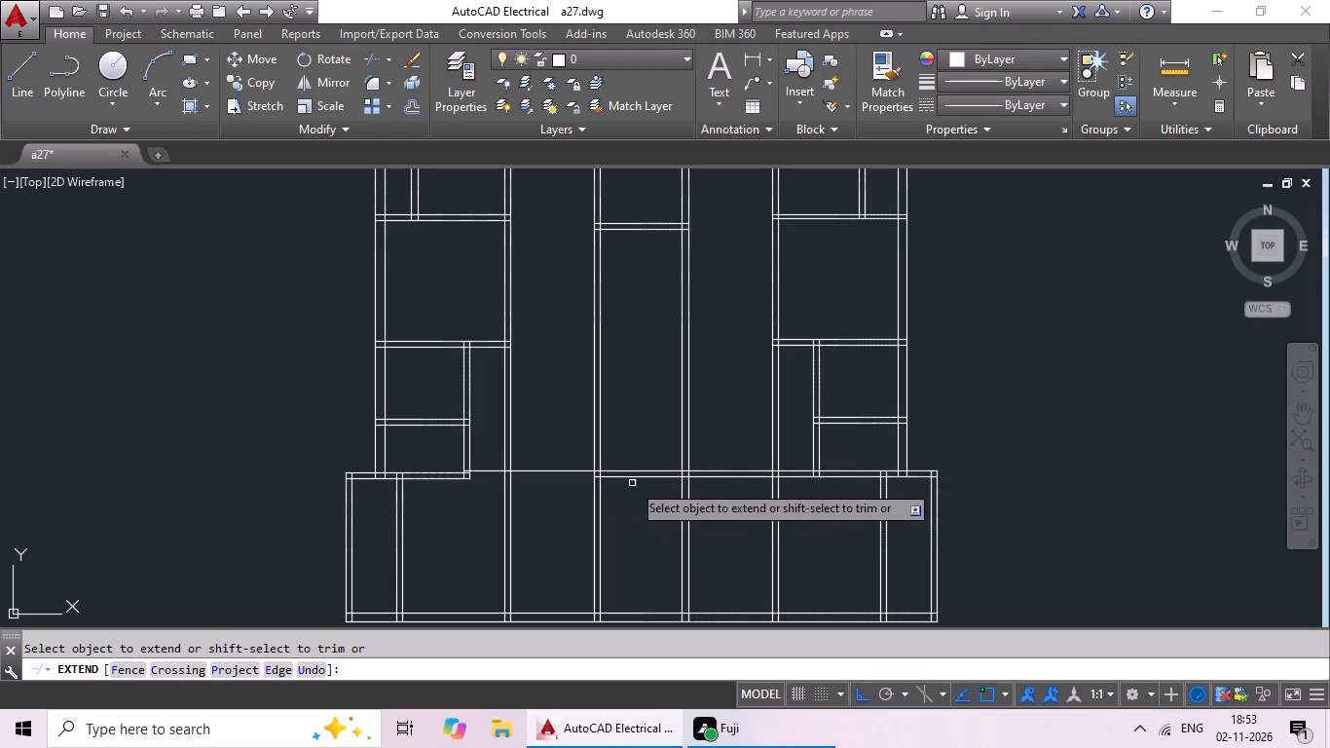
{"action": "left_click", "coordinate": [634, 479]}
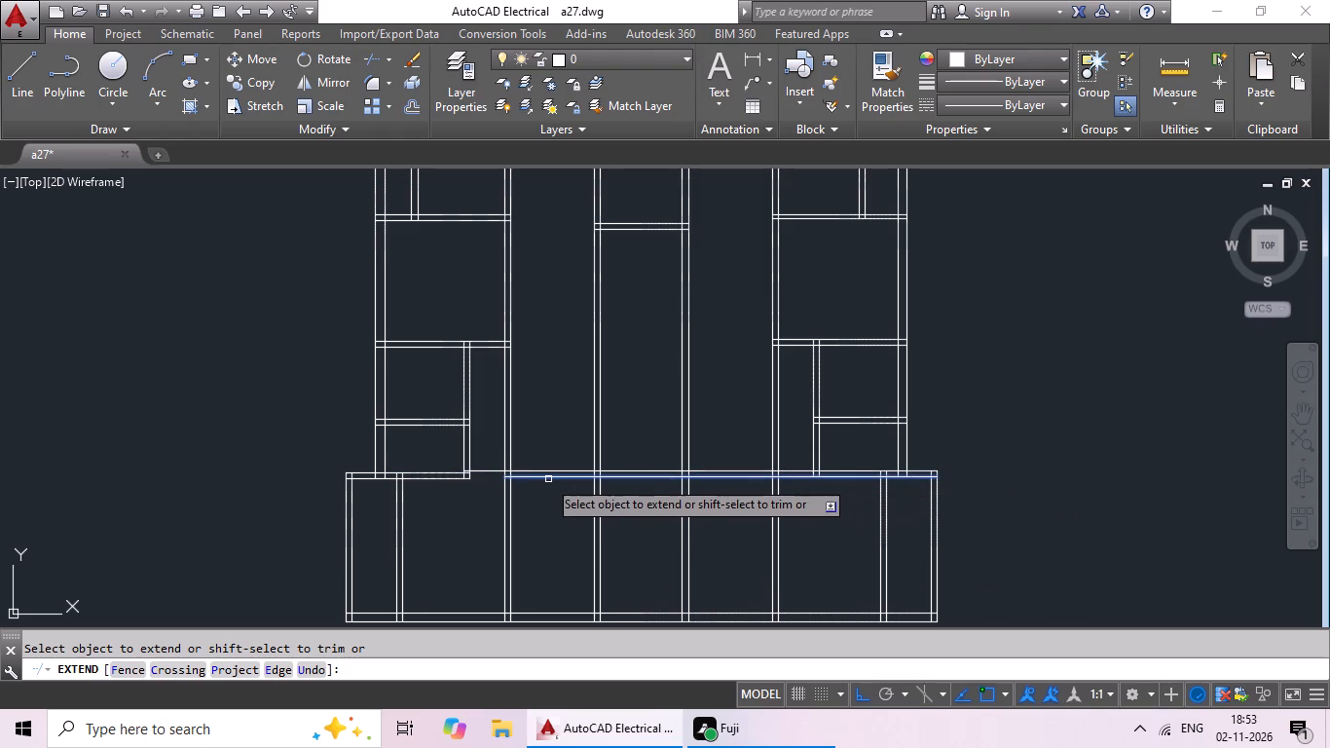
{"action": "left_click", "coordinate": [547, 478]}
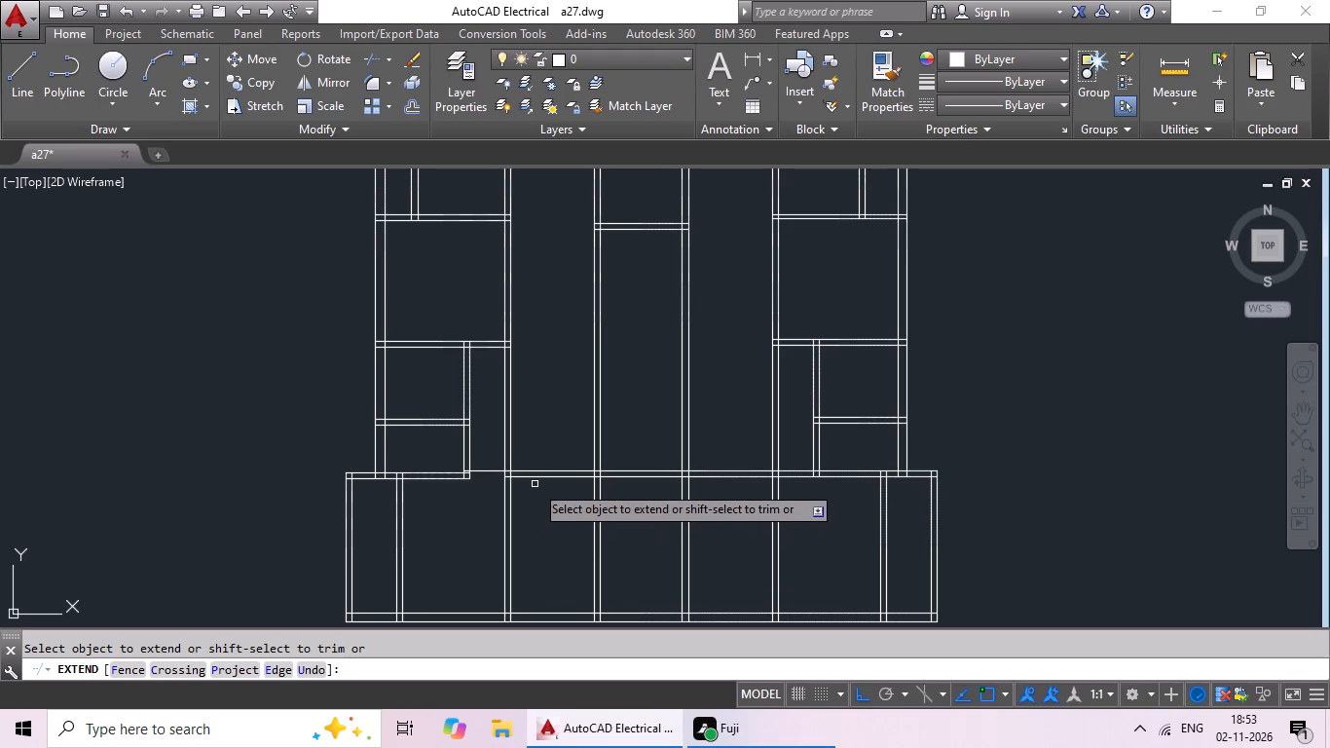
{"action": "scroll", "coordinate": [549, 483], "scroll_direction": "up", "scroll_amount": 2}
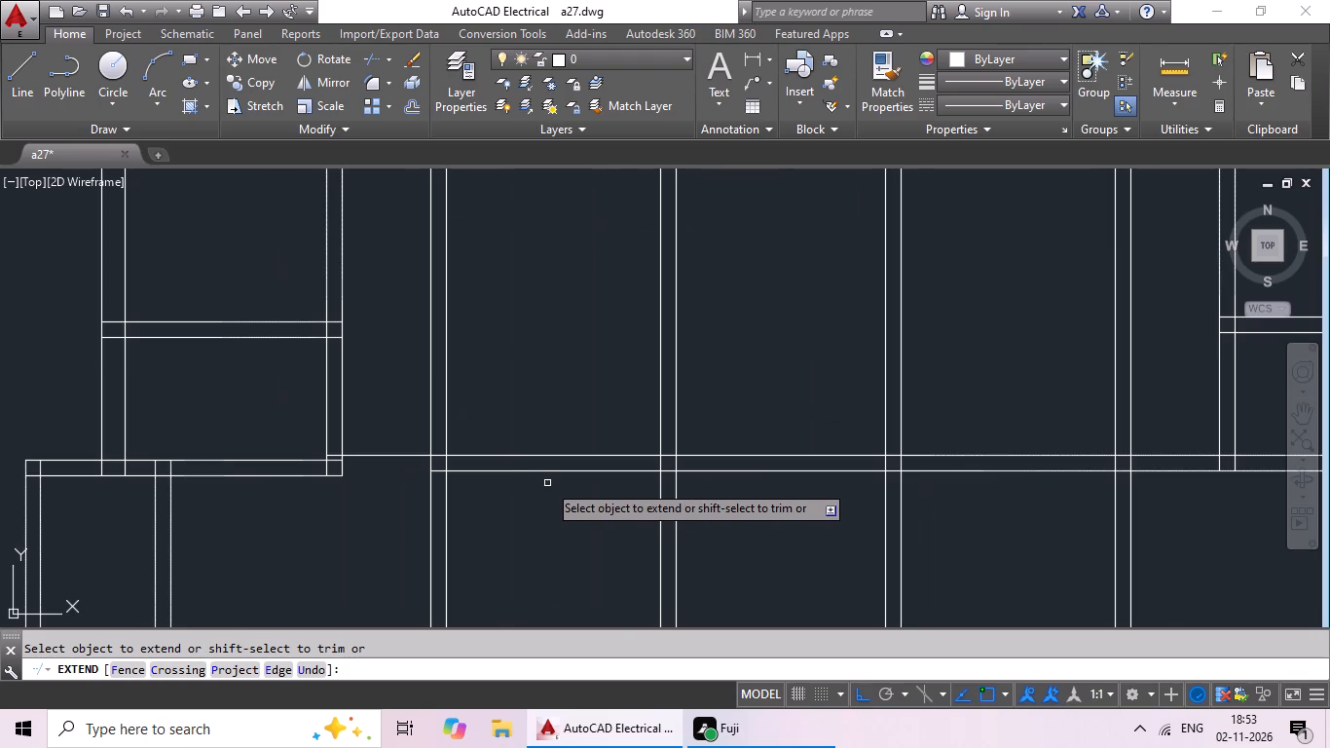
{"action": "left_click", "coordinate": [496, 468]}
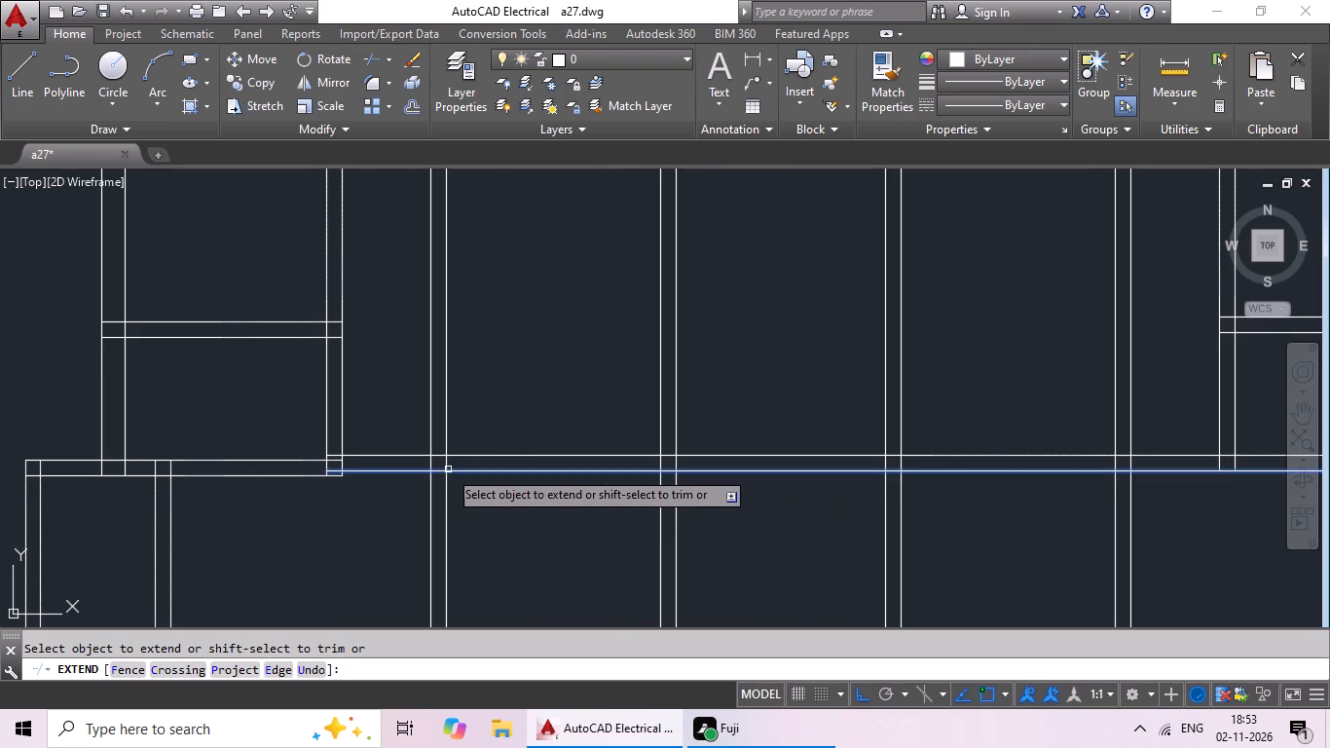
{"action": "scroll", "coordinate": [538, 515], "scroll_direction": "down", "scroll_amount": 2}
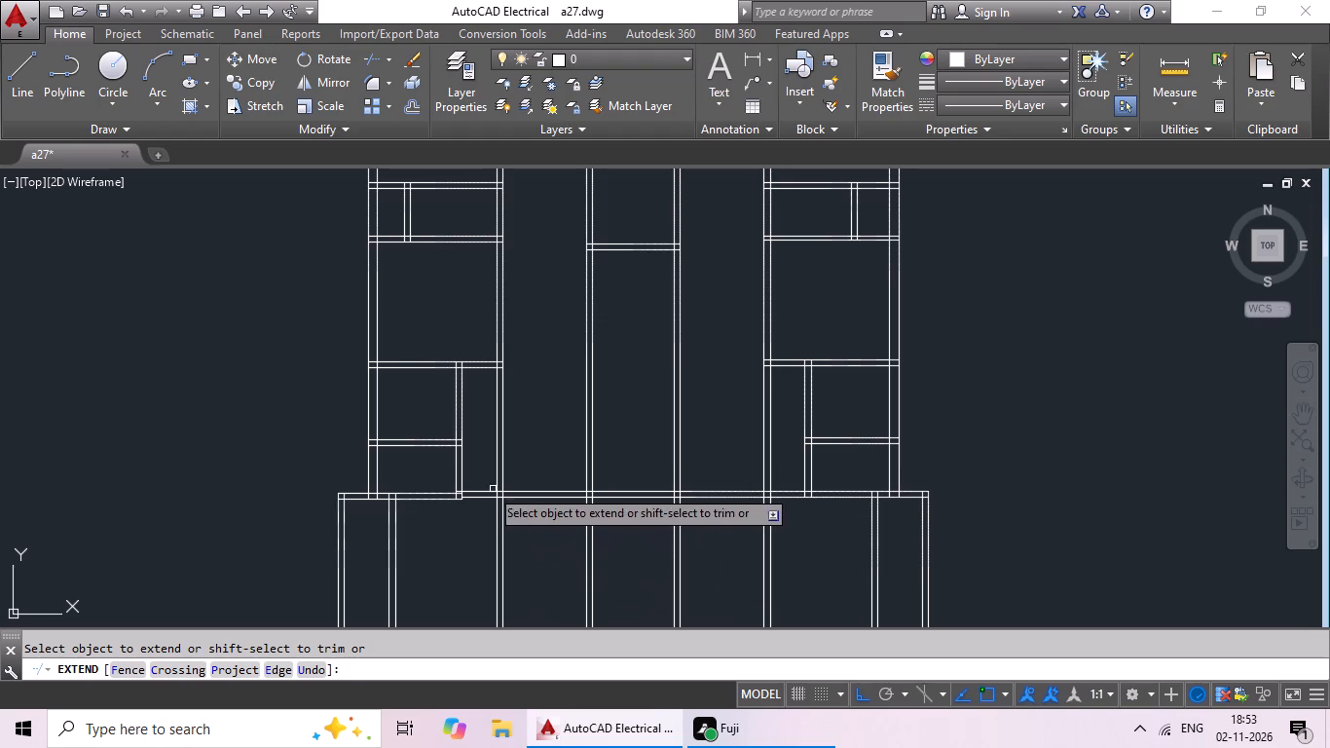
Extend that partition's north face further west to the original west wall's outer face, and its south face to the west projection's outer face.
{"action": "left_click_drag", "start_coordinate": [480, 490], "coordinate": [446, 499]}
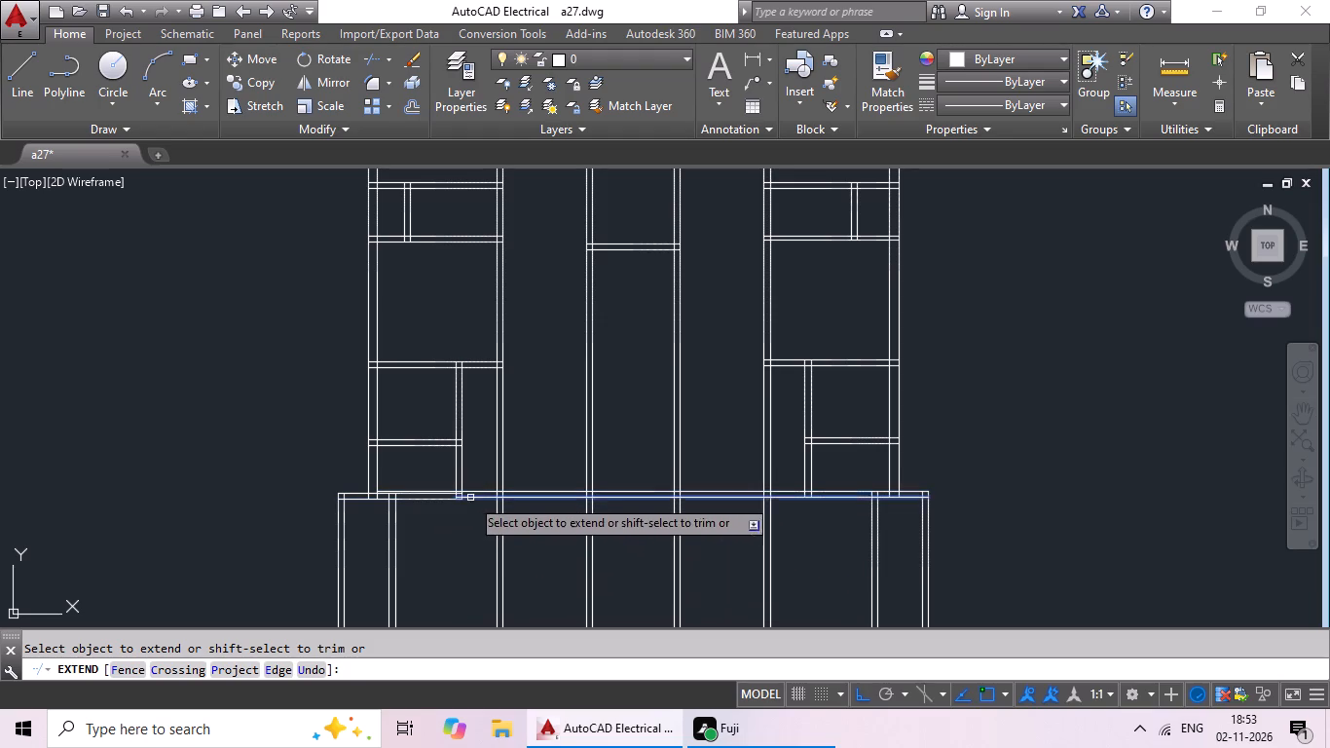
{"action": "scroll", "coordinate": [454, 492], "scroll_direction": "up", "scroll_amount": 3}
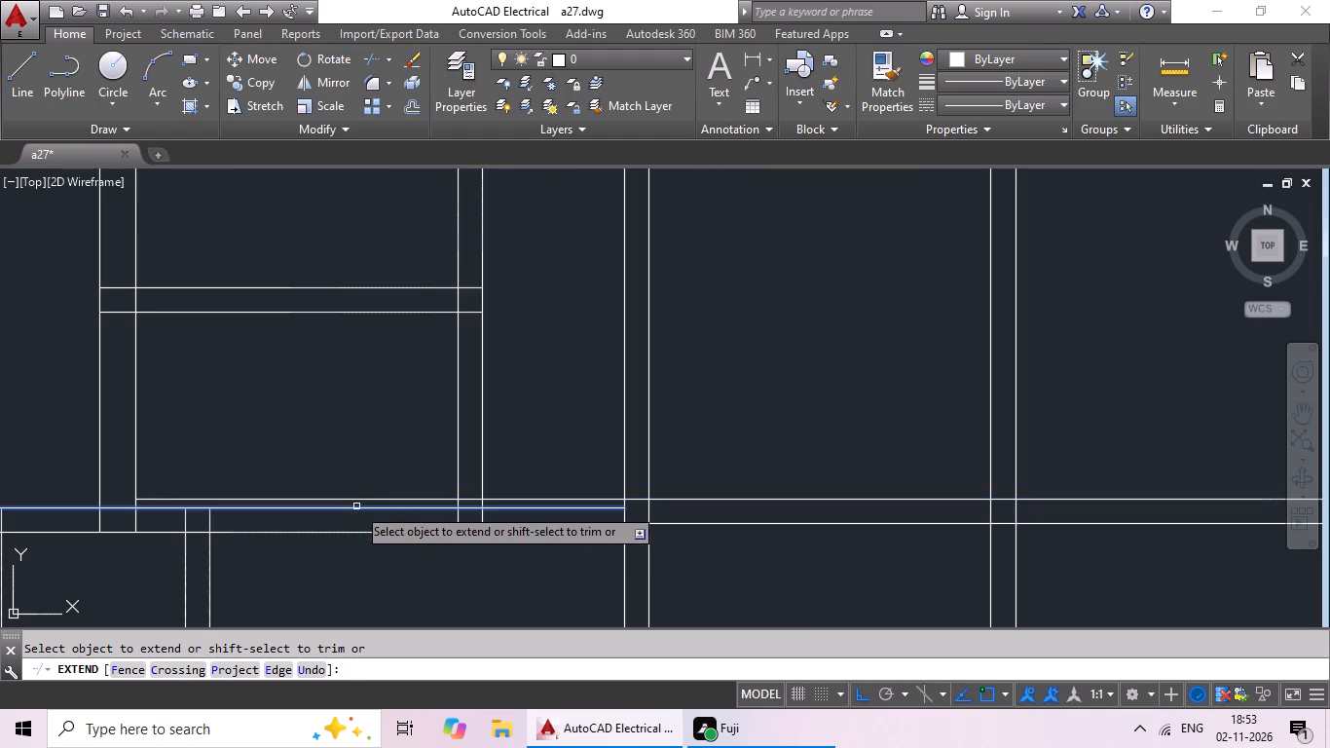
{"action": "left_click_drag", "start_coordinate": [358, 501], "coordinate": [345, 502]}
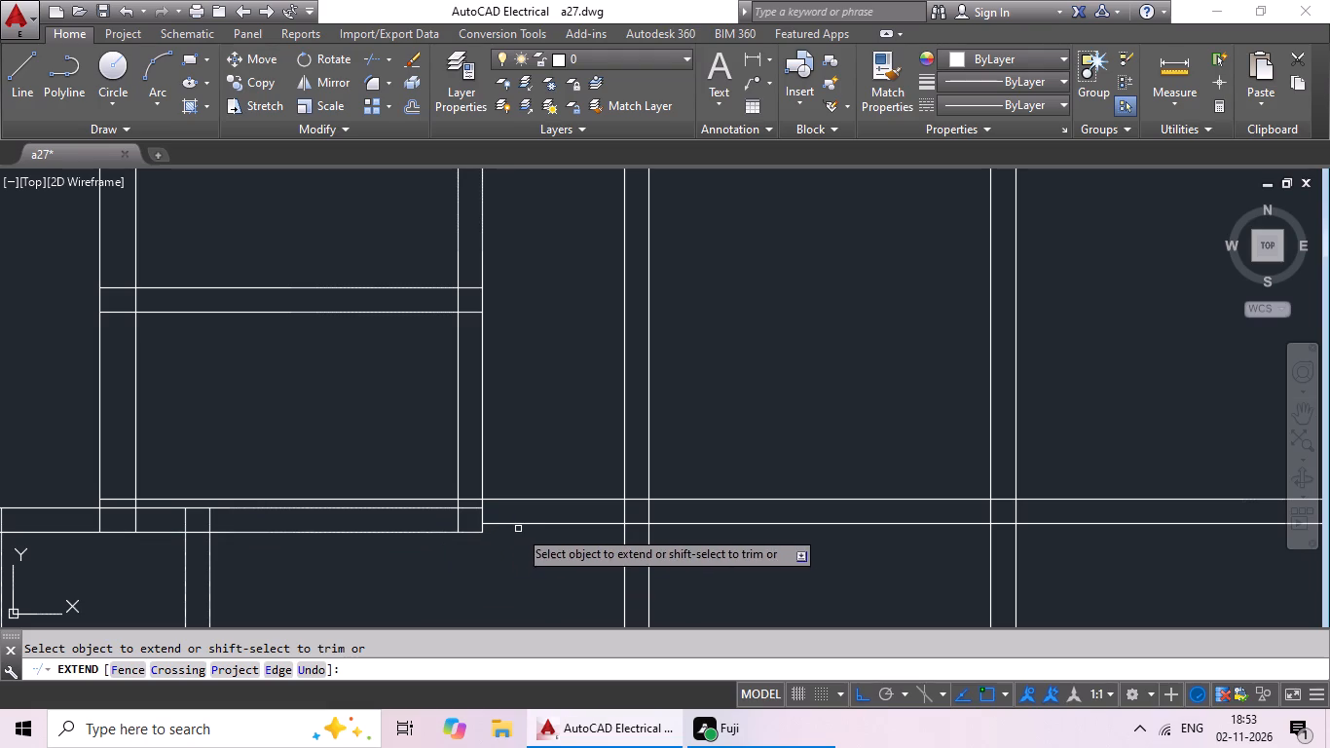
{"action": "left_click_drag", "start_coordinate": [526, 523], "coordinate": [493, 523]}
{"action": "left_click_drag", "start_coordinate": [486, 523], "coordinate": [444, 523]}
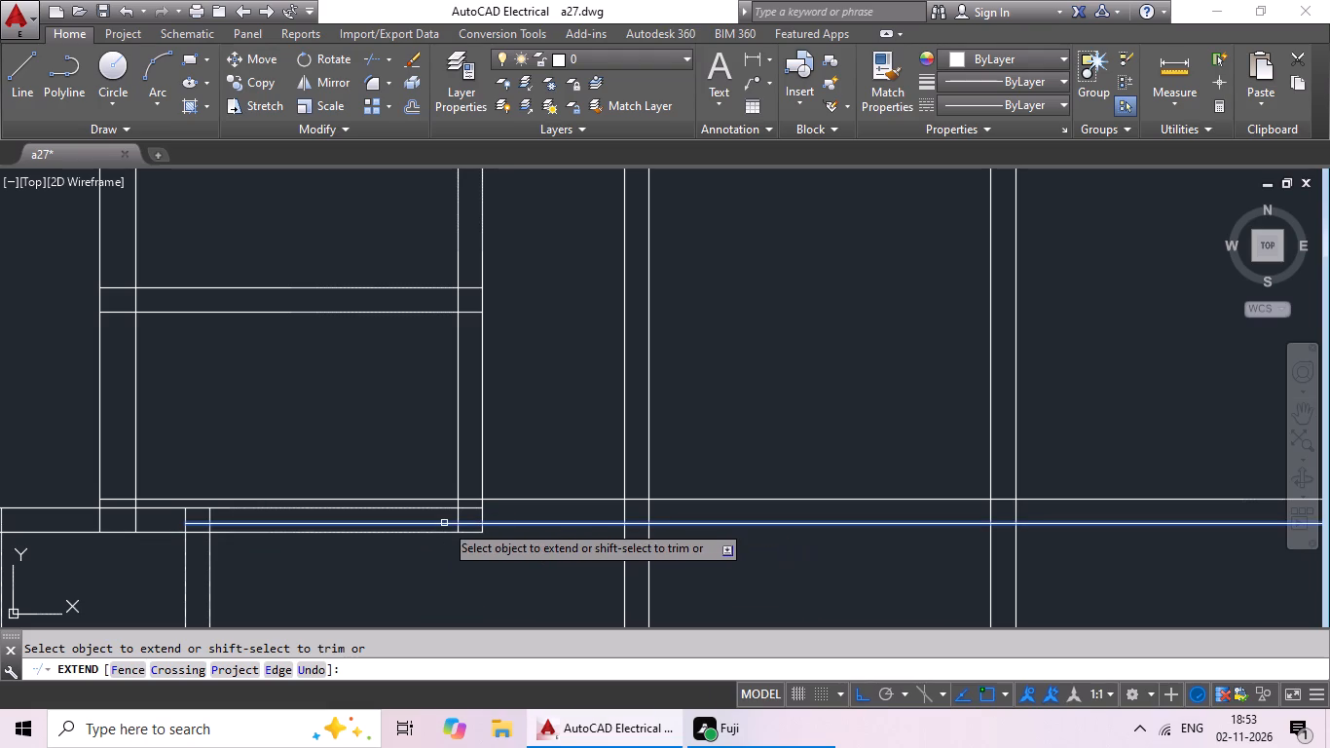
{"action": "left_click_drag", "start_coordinate": [431, 524], "coordinate": [407, 523]}
{"action": "left_click_drag", "start_coordinate": [373, 522], "coordinate": [351, 522]}
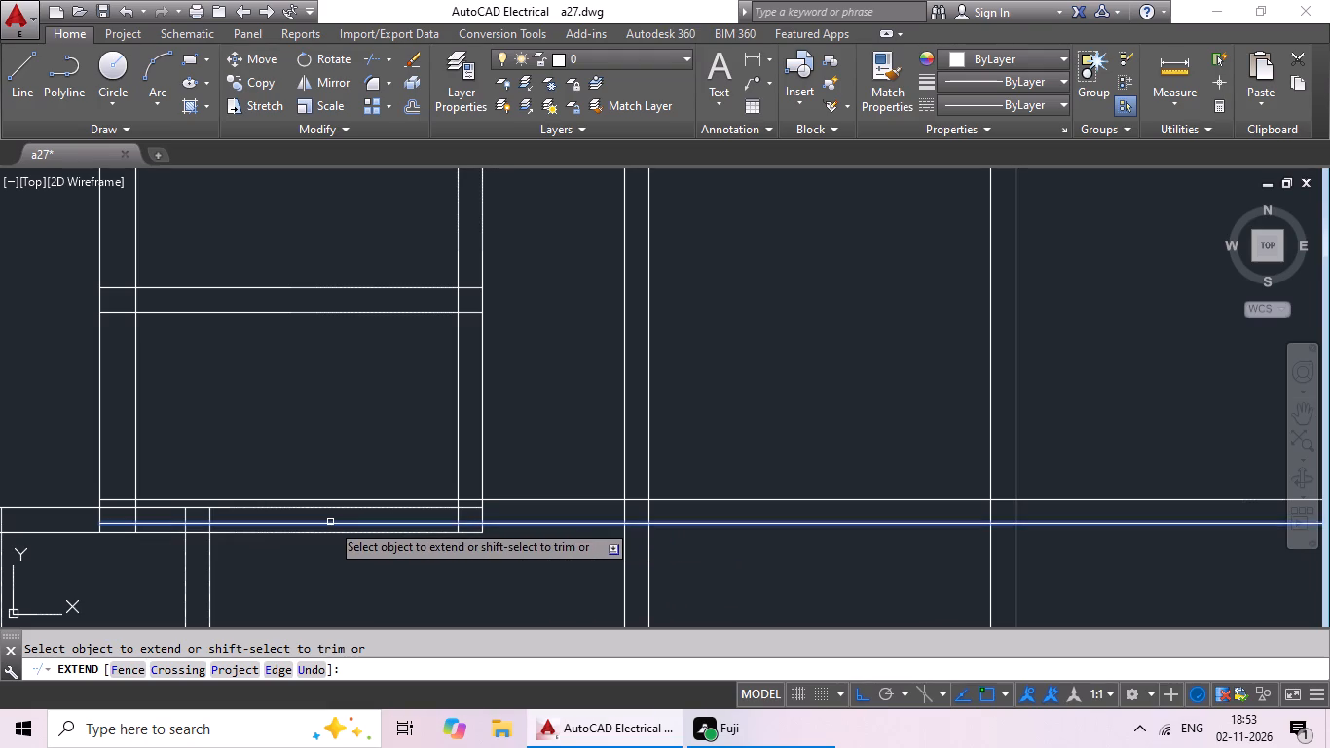
{"action": "left_click_drag", "start_coordinate": [330, 522], "coordinate": [316, 522]}
{"action": "left_click", "coordinate": [295, 522]}
{"action": "middle_click_drag", "start_coordinate": [303, 560], "coordinate": [480, 543]}
{"action": "left_click", "coordinate": [232, 507]}
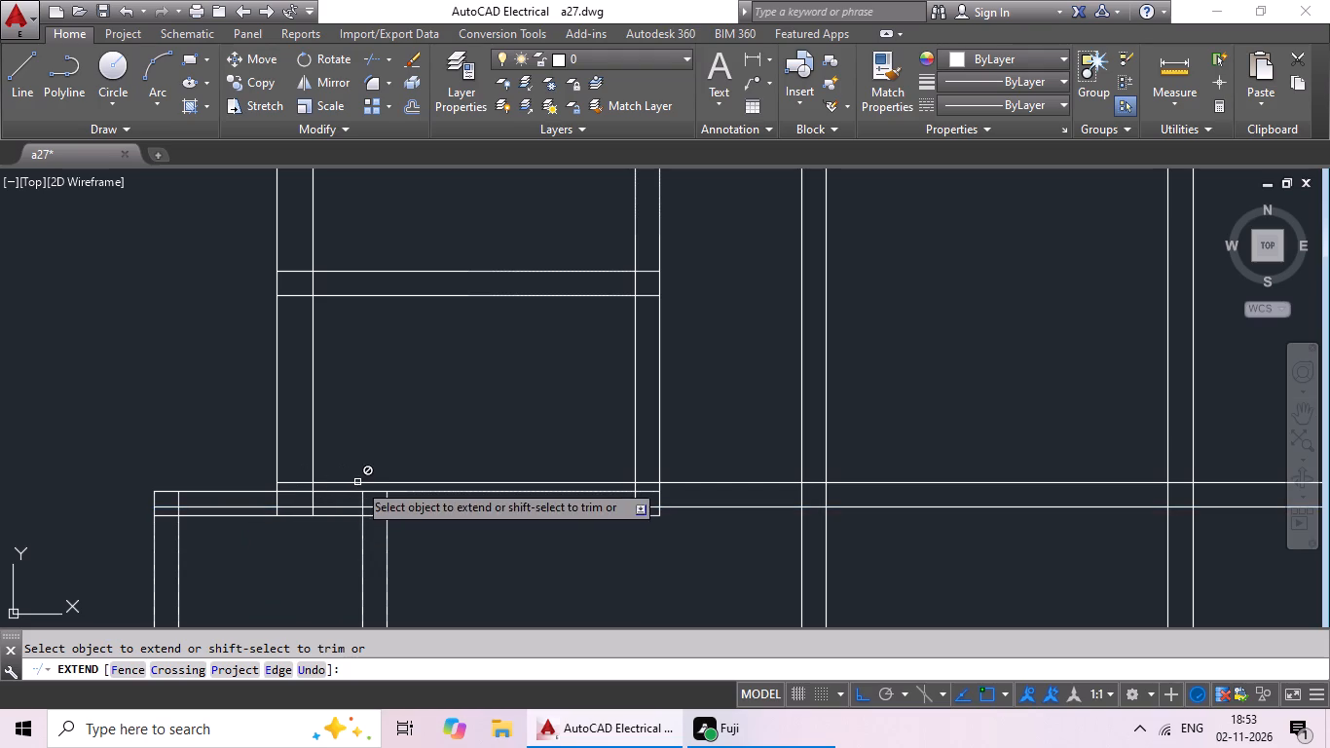
{"action": "left_click_drag", "start_coordinate": [363, 485], "coordinate": [339, 487]}
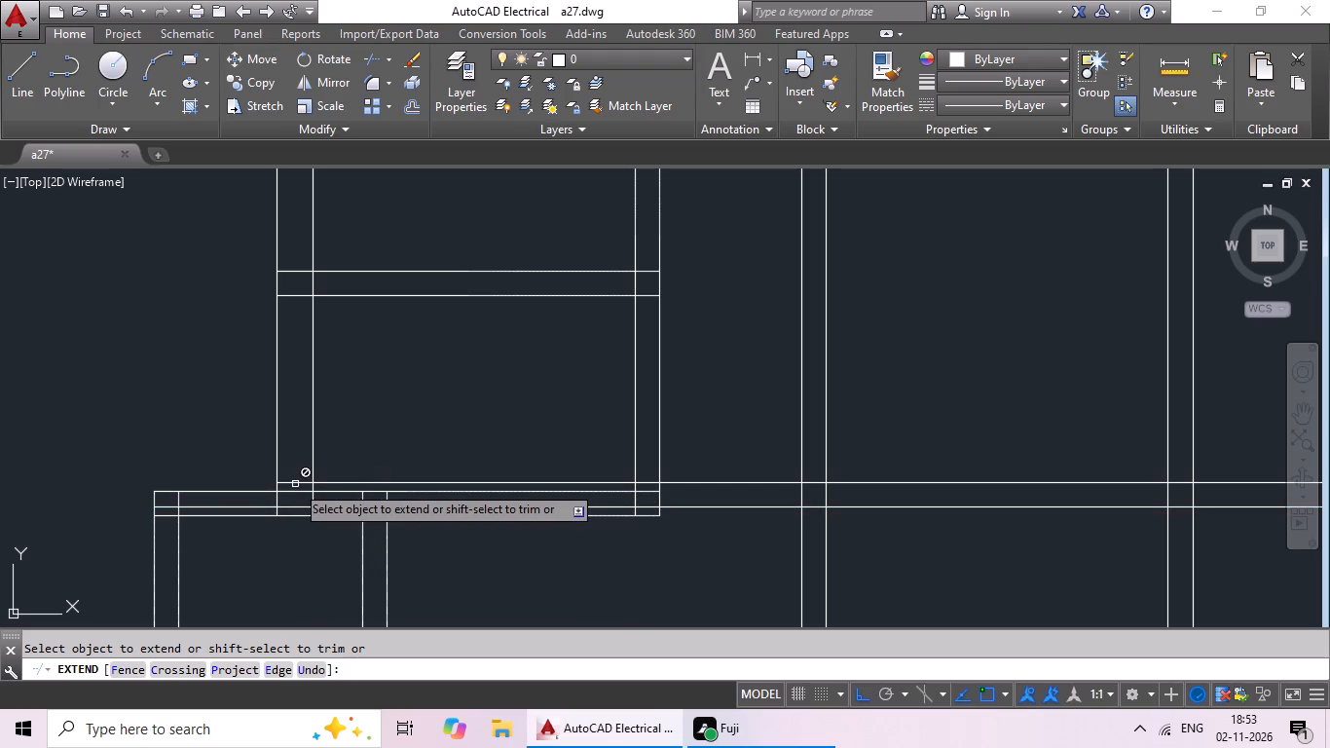
{"action": "left_click_drag", "start_coordinate": [295, 484], "coordinate": [255, 485]}
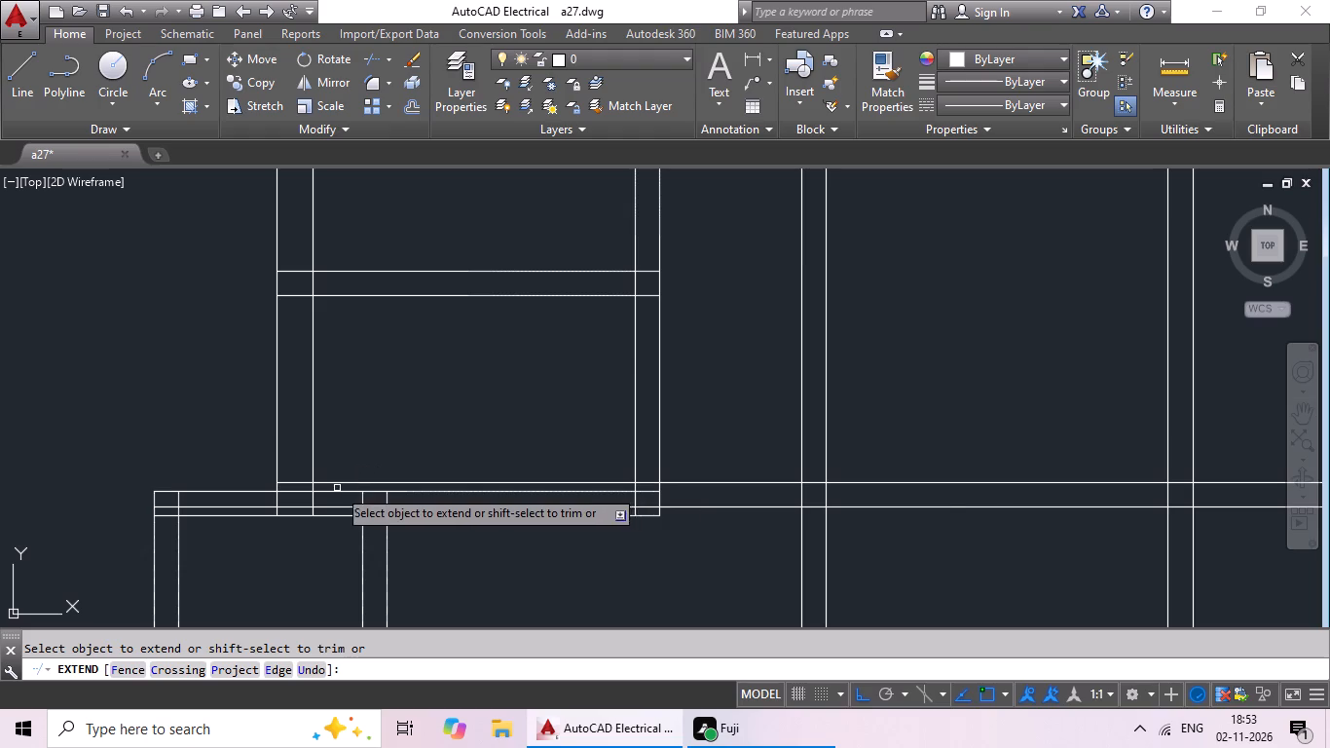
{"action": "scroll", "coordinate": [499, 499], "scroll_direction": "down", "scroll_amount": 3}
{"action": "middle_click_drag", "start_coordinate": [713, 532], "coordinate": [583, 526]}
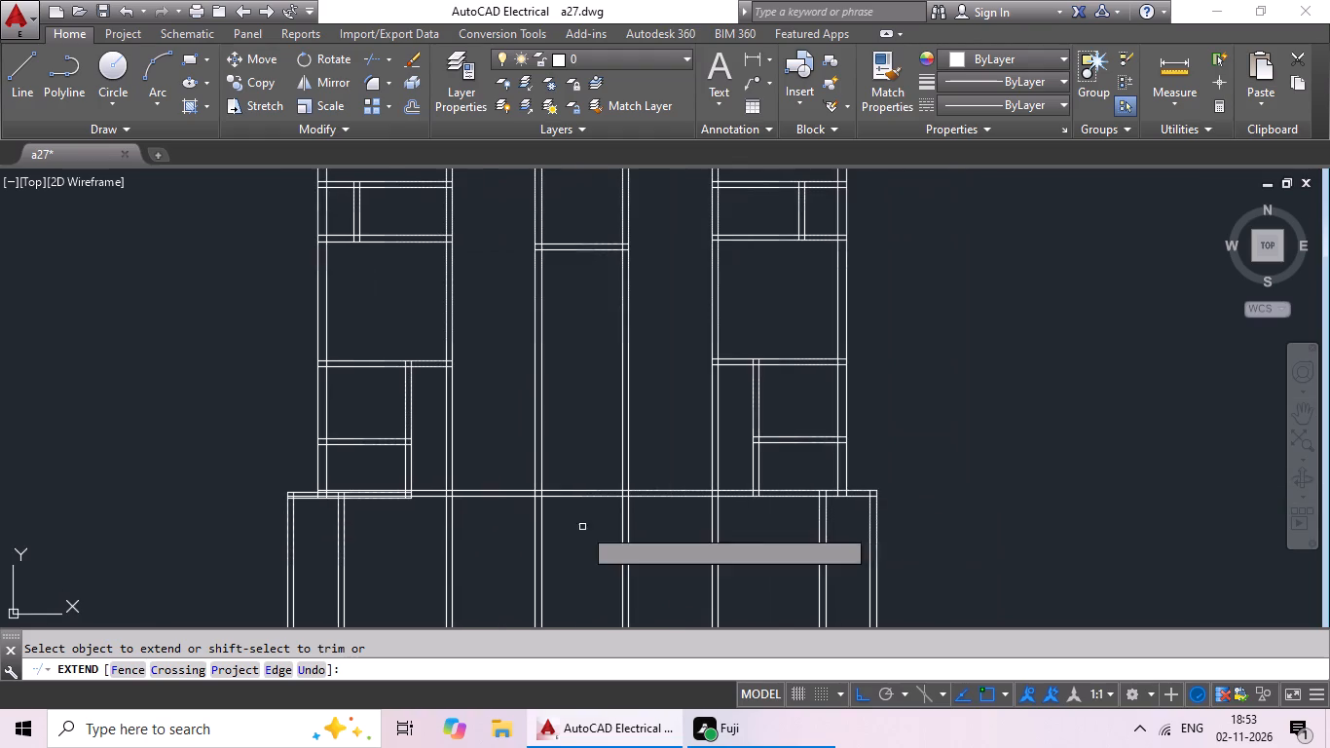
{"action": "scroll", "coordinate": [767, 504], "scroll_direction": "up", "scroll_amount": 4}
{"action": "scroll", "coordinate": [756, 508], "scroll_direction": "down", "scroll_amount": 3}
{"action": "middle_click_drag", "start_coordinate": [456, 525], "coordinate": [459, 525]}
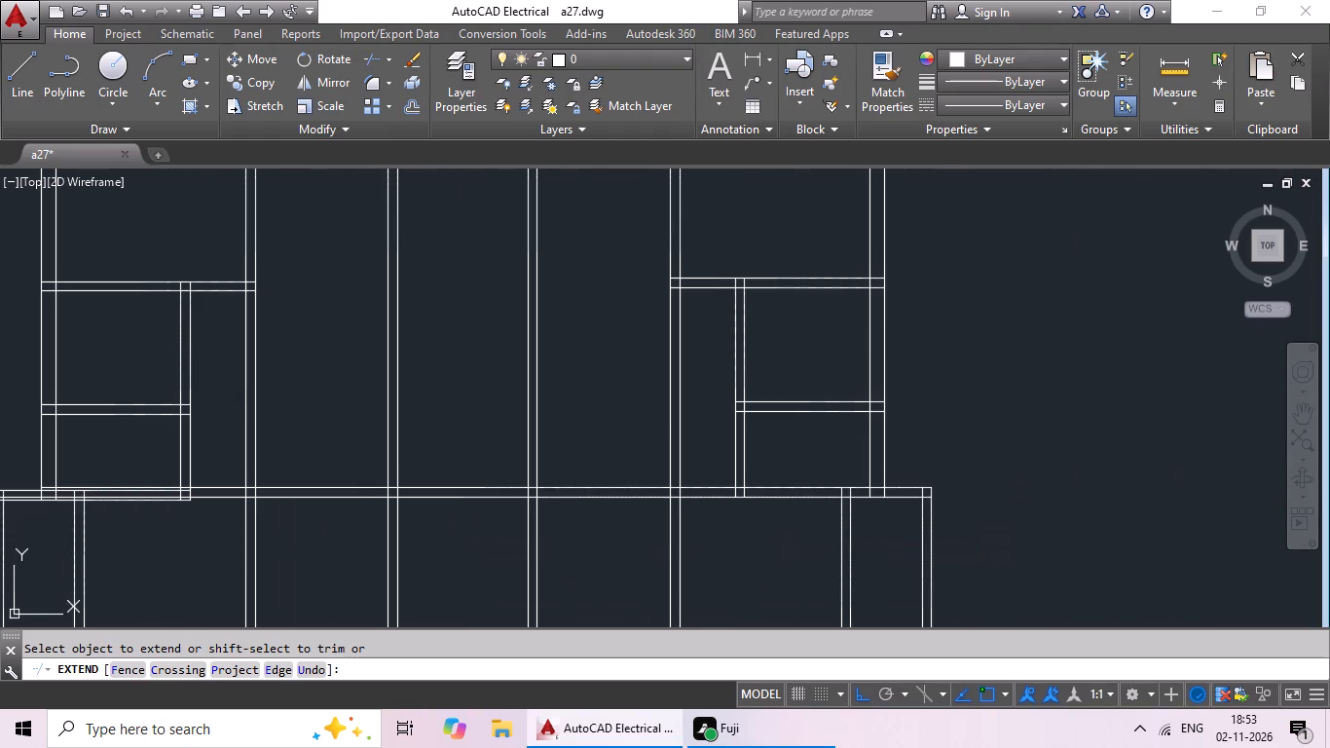
Undo the westward extensions of the east bay's southernmost horizontal partition back to the easternmost long vertical partition.
{"action": "middle_click_drag", "start_coordinate": [459, 525], "coordinate": [651, 485]}
{"action": "scroll", "coordinate": [668, 481], "scroll_direction": "down", "scroll_amount": 2}
{"action": "scroll", "coordinate": [845, 537], "scroll_direction": "down", "scroll_amount": 2}
{"action": "middle_click_drag", "start_coordinate": [912, 536], "coordinate": [838, 547]}
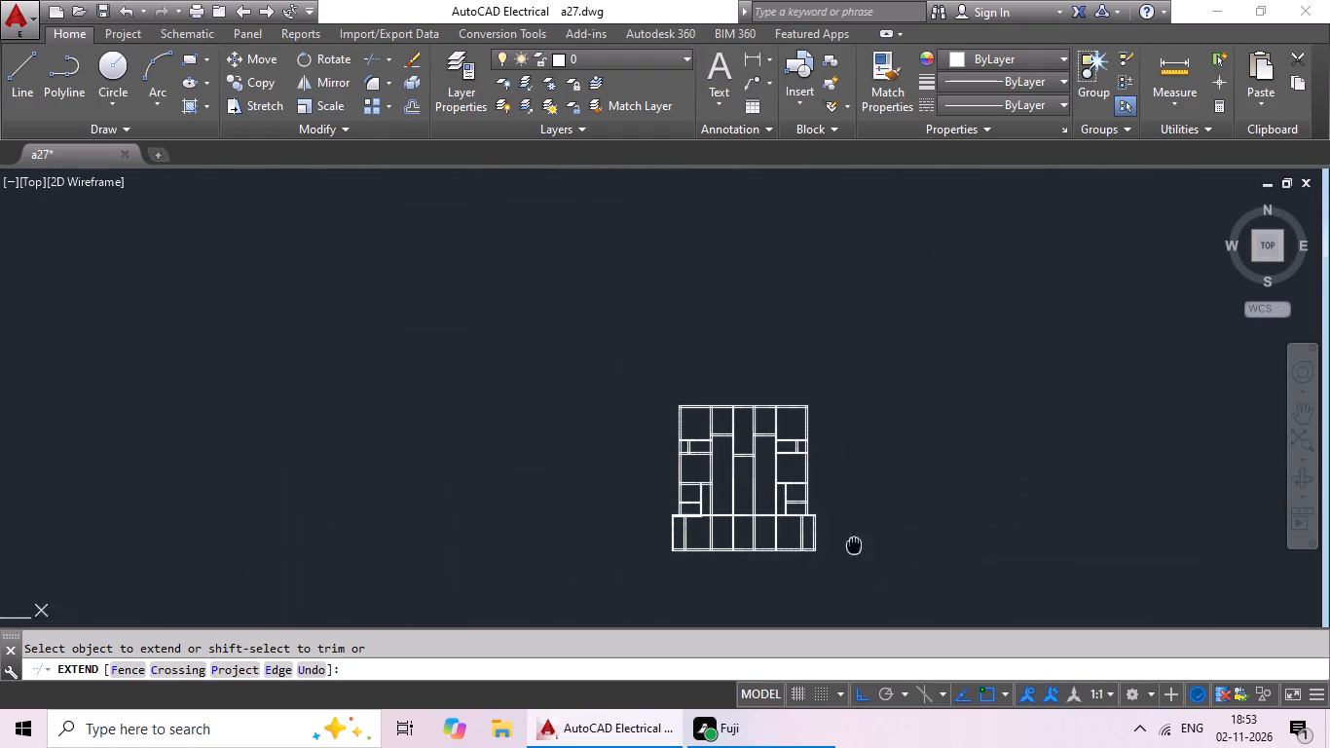
{"action": "middle_click_drag", "start_coordinate": [838, 547], "coordinate": [751, 555]}
{"action": "scroll", "coordinate": [648, 530], "scroll_direction": "up", "scroll_amount": 4}
{"action": "middle_click_drag", "start_coordinate": [642, 531], "coordinate": [829, 508]}
{"action": "scroll", "coordinate": [831, 511], "scroll_direction": "down", "scroll_amount": 1}
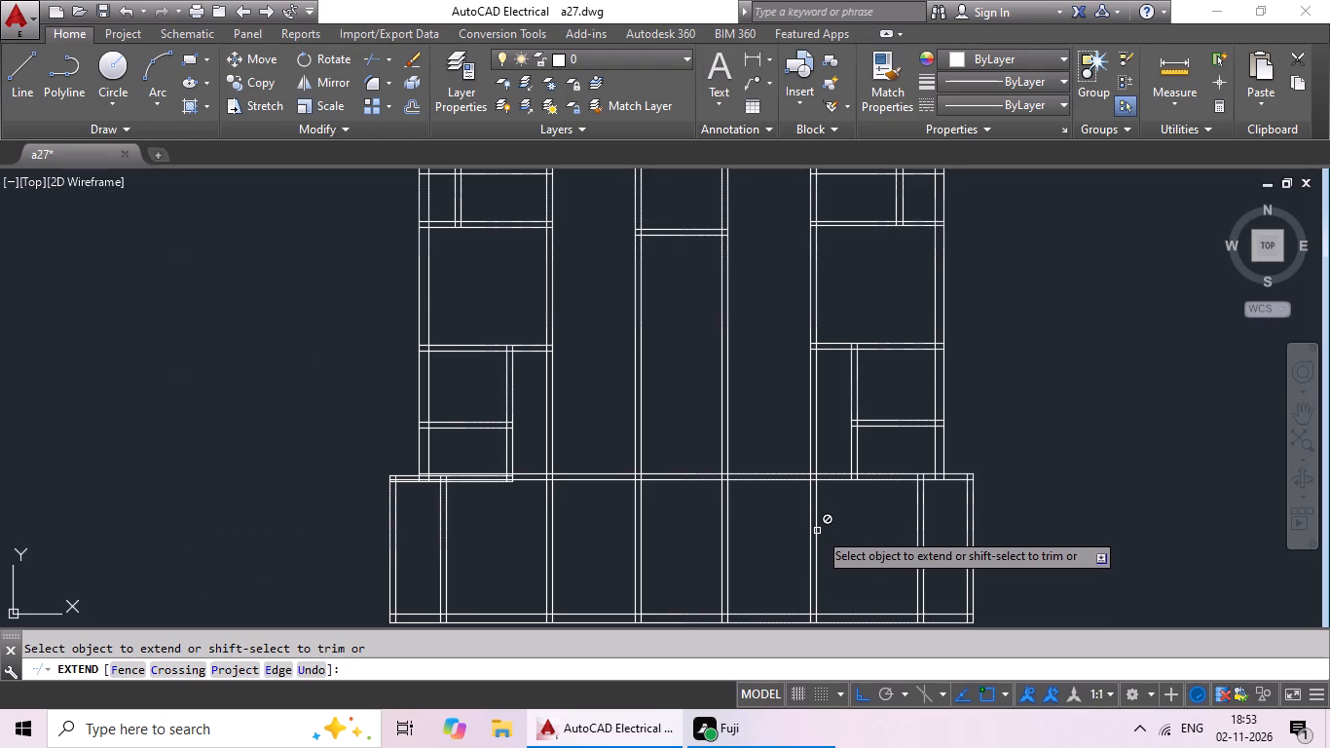
{"action": "key", "text": "ctrl+z"}
{"action": "key", "text": "ctrl+z"}
{"action": "key", "text": "ctrl+z"}
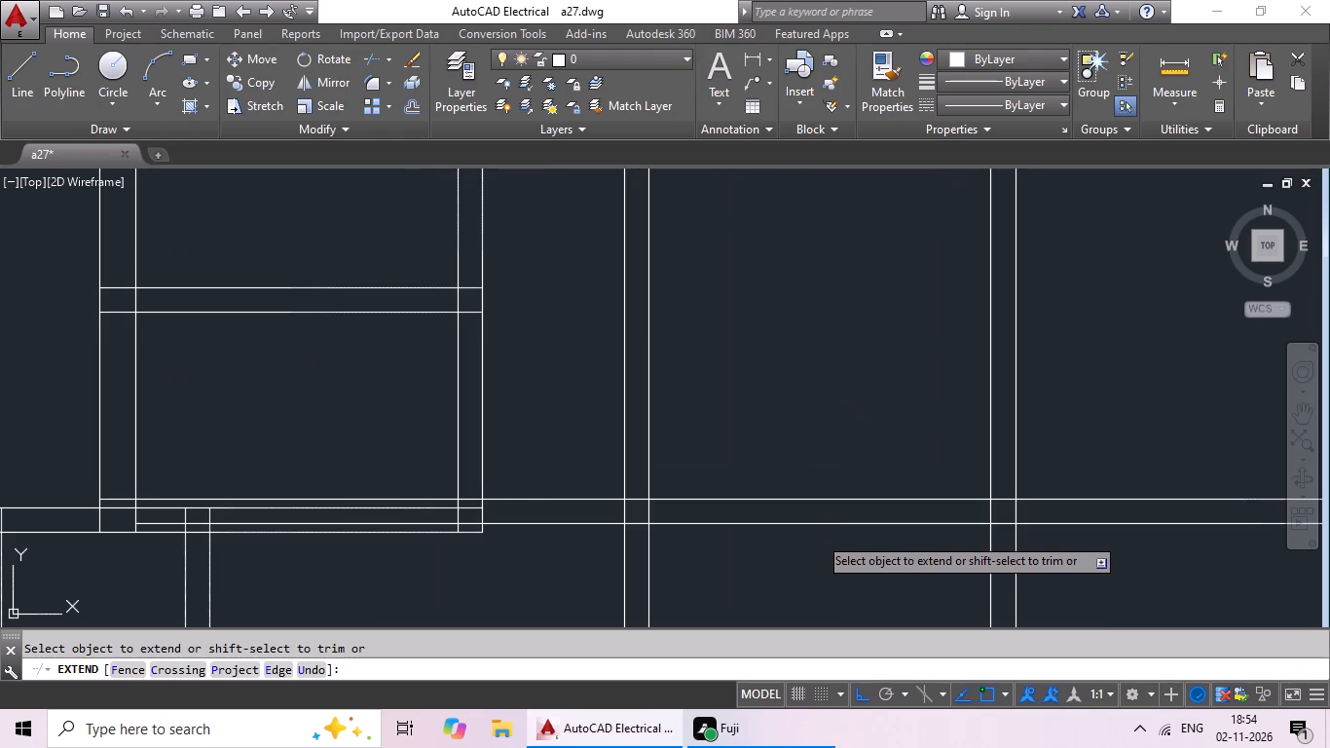
{"action": "key", "text": "ctrl+z"}
{"action": "key", "text": "ctrl+z"}
{"action": "key", "text": "ctrl+z"}
{"action": "key", "text": "ctrl+z"}
{"action": "key", "text": "ctrl+z"}
{"action": "key", "text": "ctrl+z"}
{"action": "key", "text": "ctrl+z"}
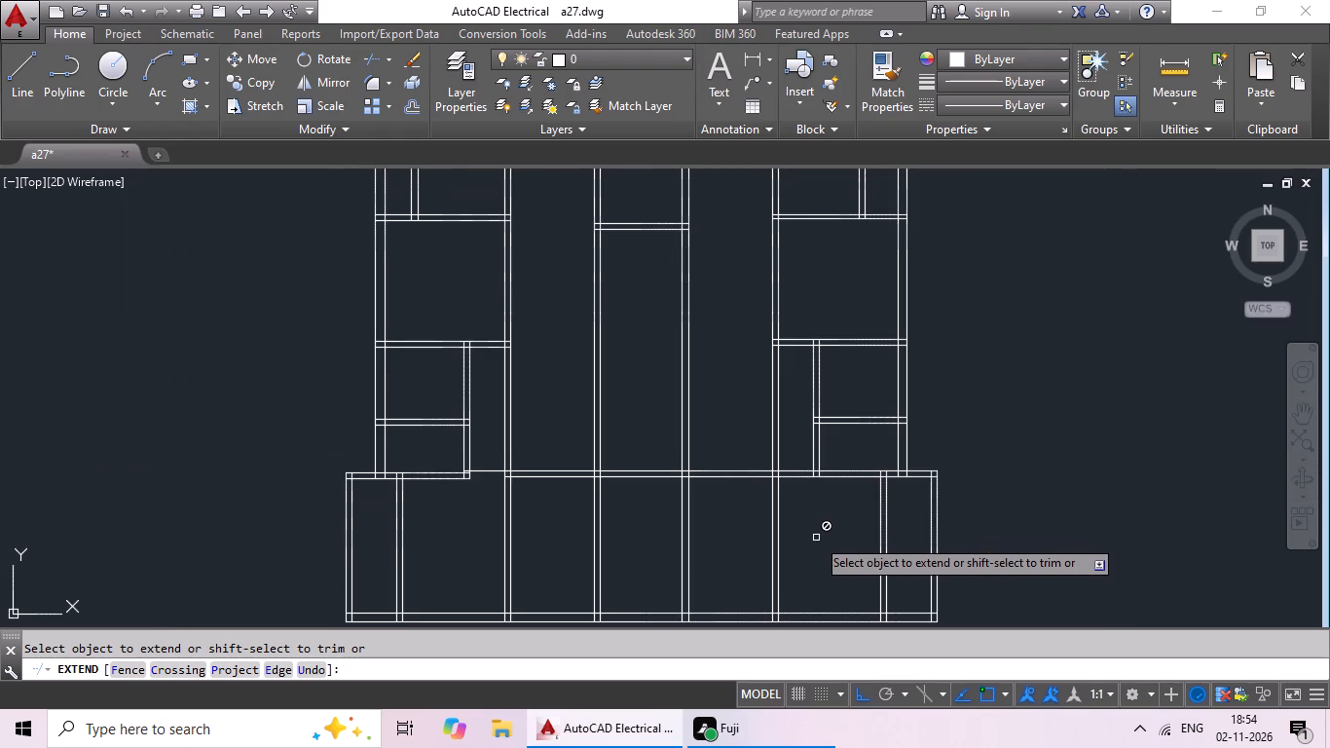
{"action": "key", "text": "ctrl+z"}
{"action": "key", "text": "ctrl+z"}
{"action": "key", "text": "ctrl+z"}
{"action": "key", "text": "ctrl+z"}
{"action": "key", "text": "ctrl+z"}
{"action": "key", "text": "ctrl+z"}
{"action": "key", "text": "ctrl+z"}
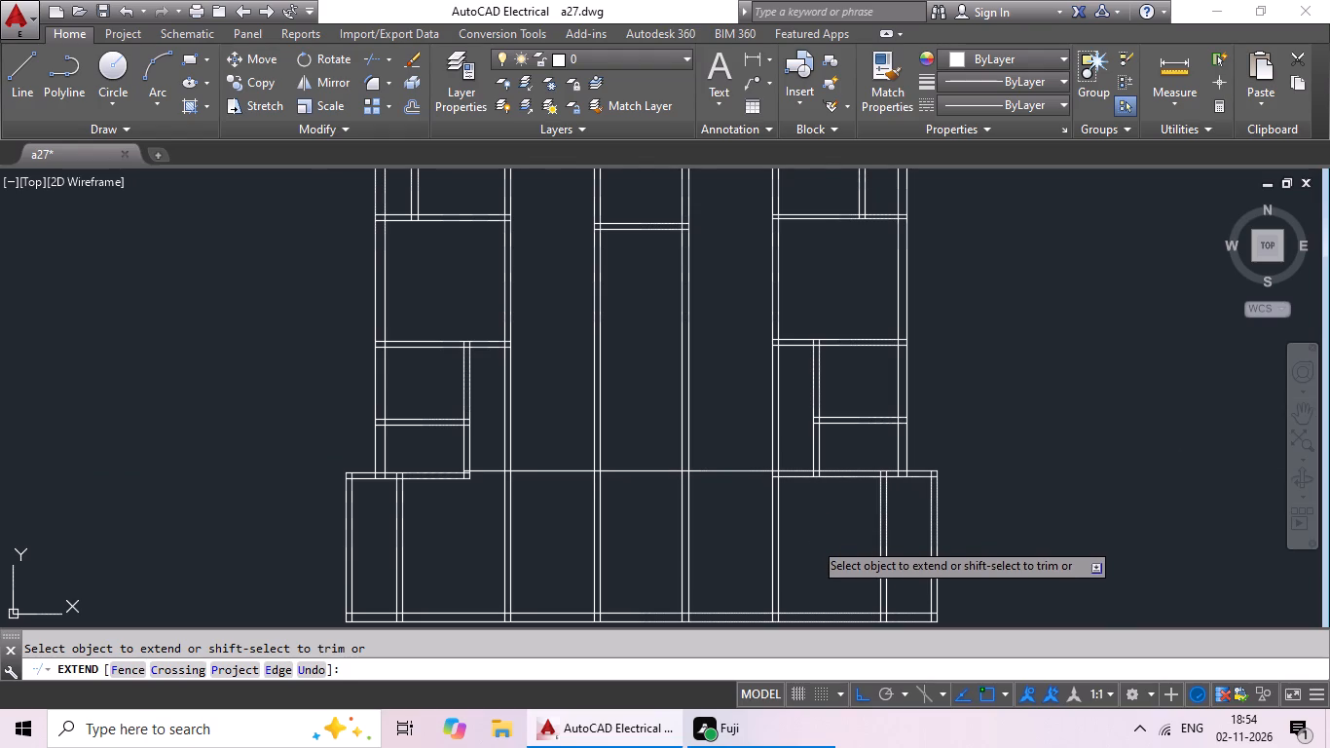
{"action": "key", "text": "ctrl+z"}
{"action": "key", "text": "ctrl+z"}
{"action": "key", "text": "ctrl+z"}
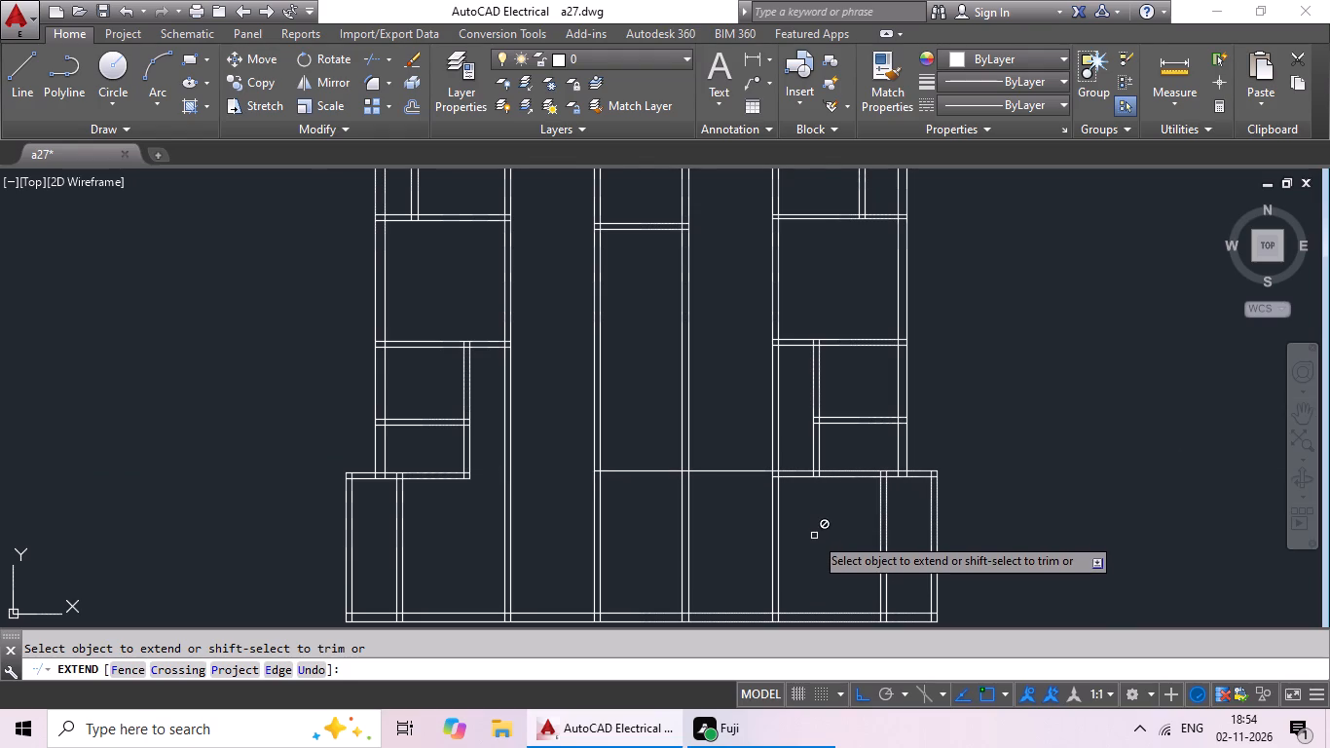
{"action": "key", "text": "ctrl+z"}
{"action": "key", "text": "ctrl+z"}
{"action": "key", "text": "ctrl+z"}
{"action": "key", "text": "ctrl+z"}
{"action": "key", "text": "ctrl+z"}
Extend both faces of the west bay's southernmost horizontal partition east to the west face of the second long vertical partition from the west.
{"action": "left_click", "coordinate": [792, 479]}
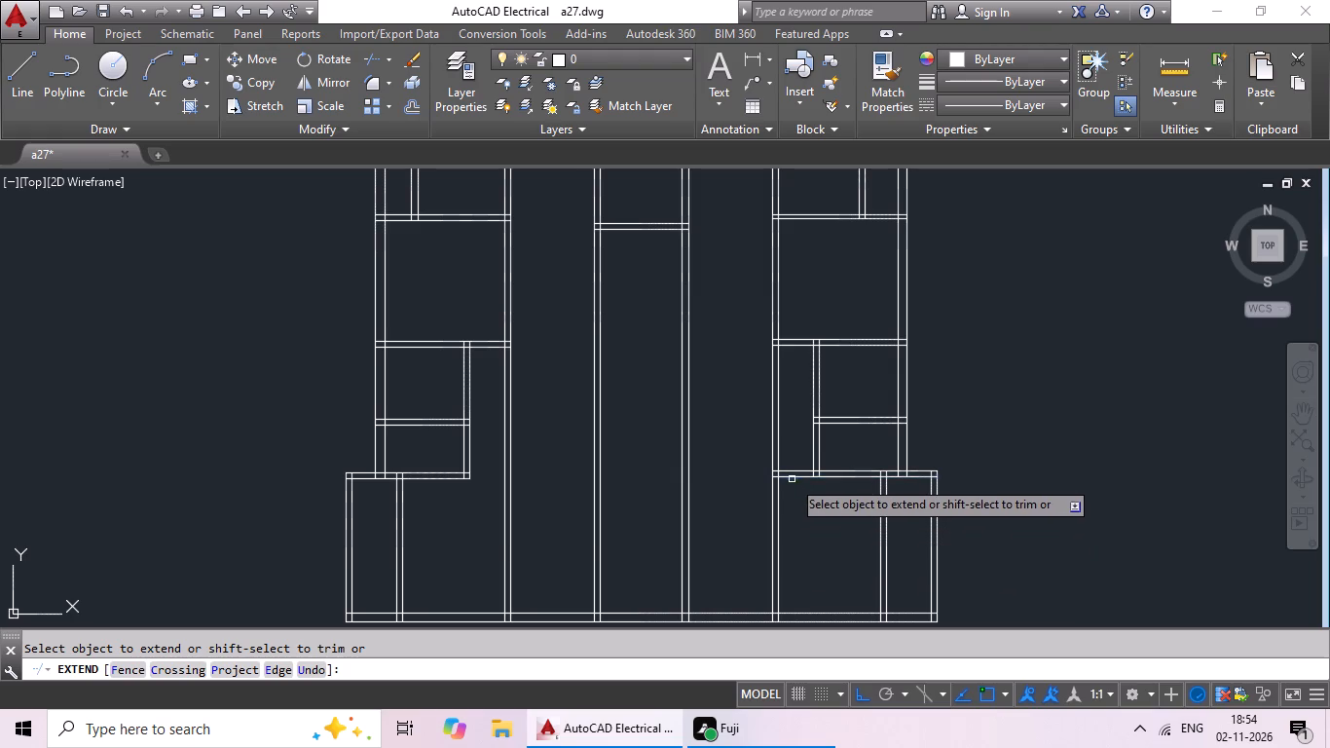
{"action": "left_click", "coordinate": [453, 475]}
{"action": "left_click", "coordinate": [453, 479]}
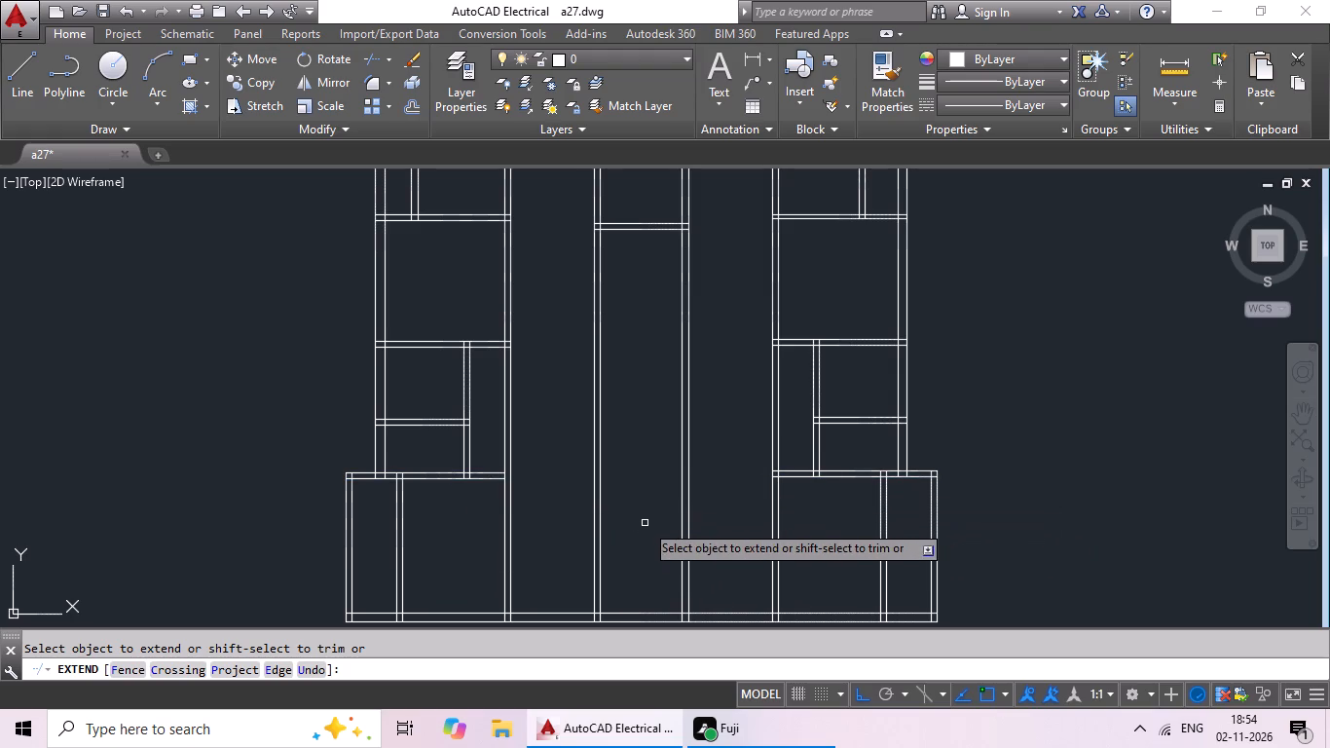
{"action": "left_click", "coordinate": [482, 474]}
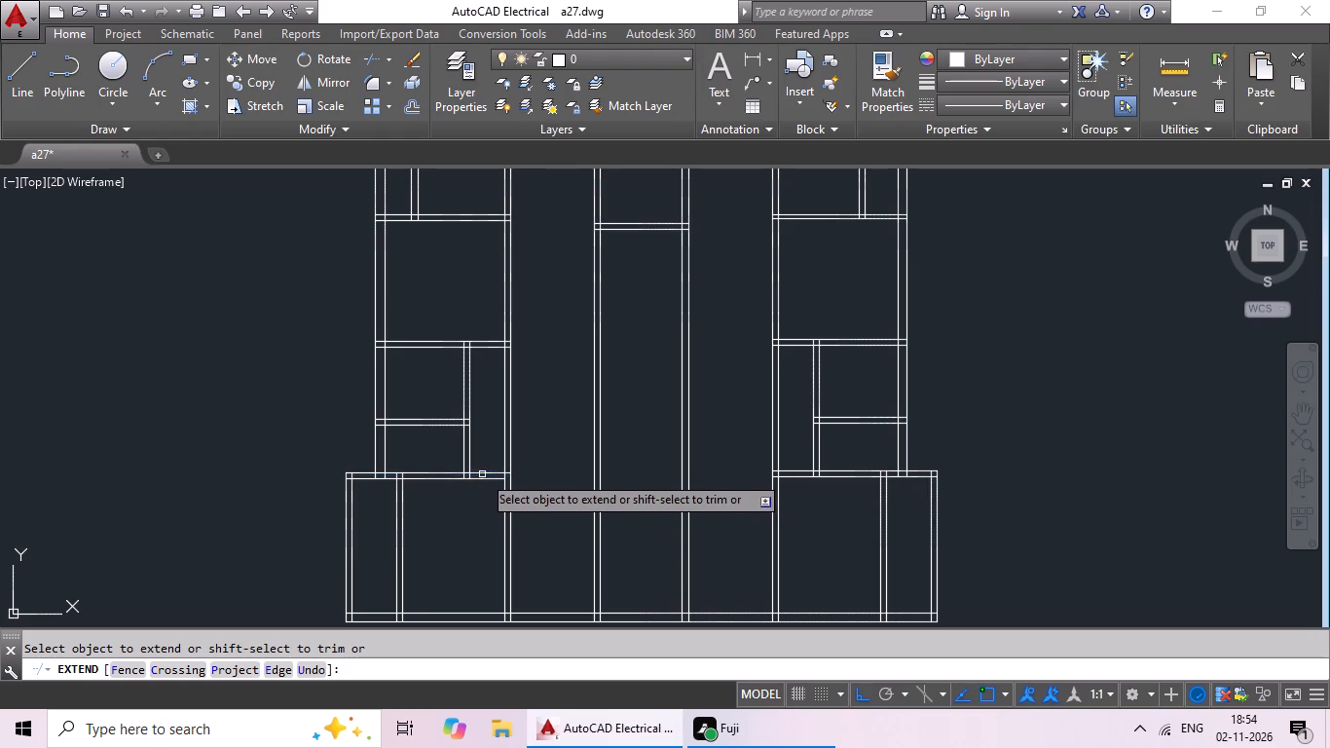
{"action": "left_click", "coordinate": [500, 481]}
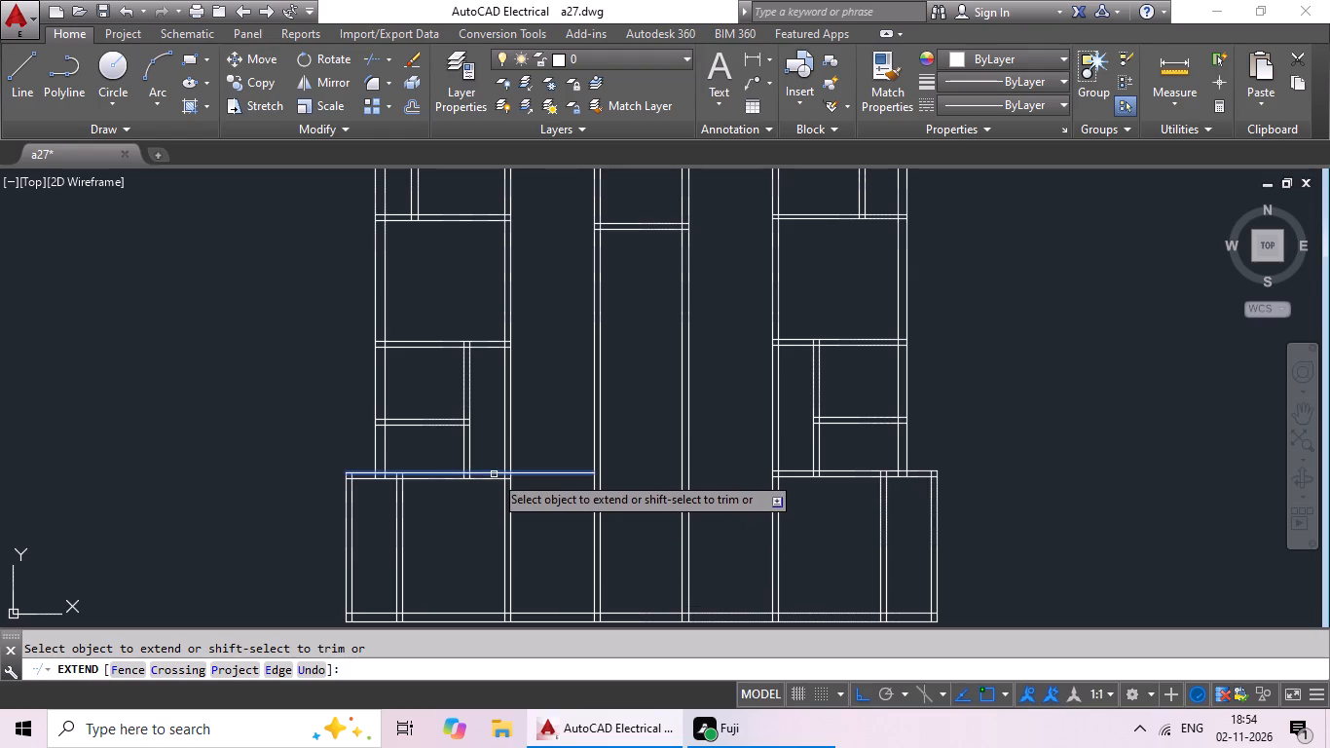
{"action": "left_click", "coordinate": [494, 474]}
{"action": "left_click", "coordinate": [498, 481]}
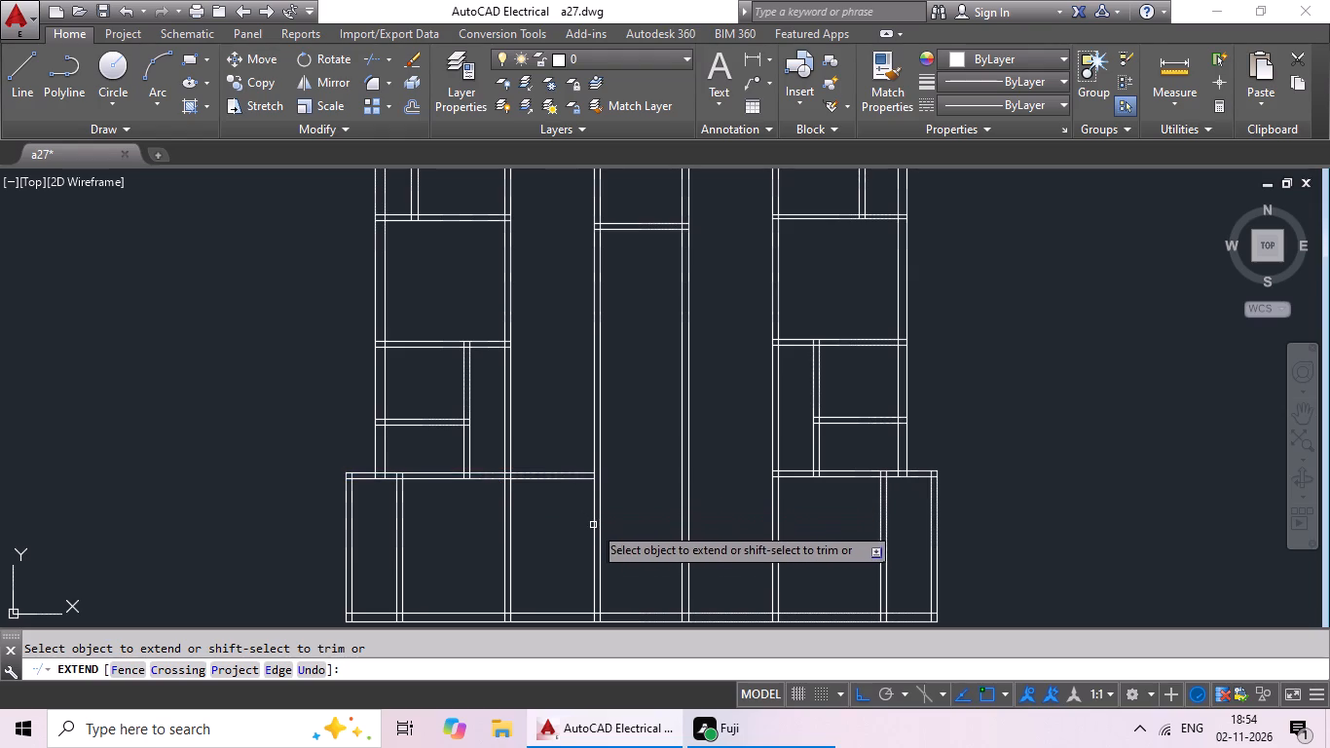
Extend the north face of the east bay's southernmost horizontal partition west to the east face of the second long vertical partition from the west.
{"action": "scroll", "coordinate": [593, 525], "scroll_direction": "down", "scroll_amount": 1}
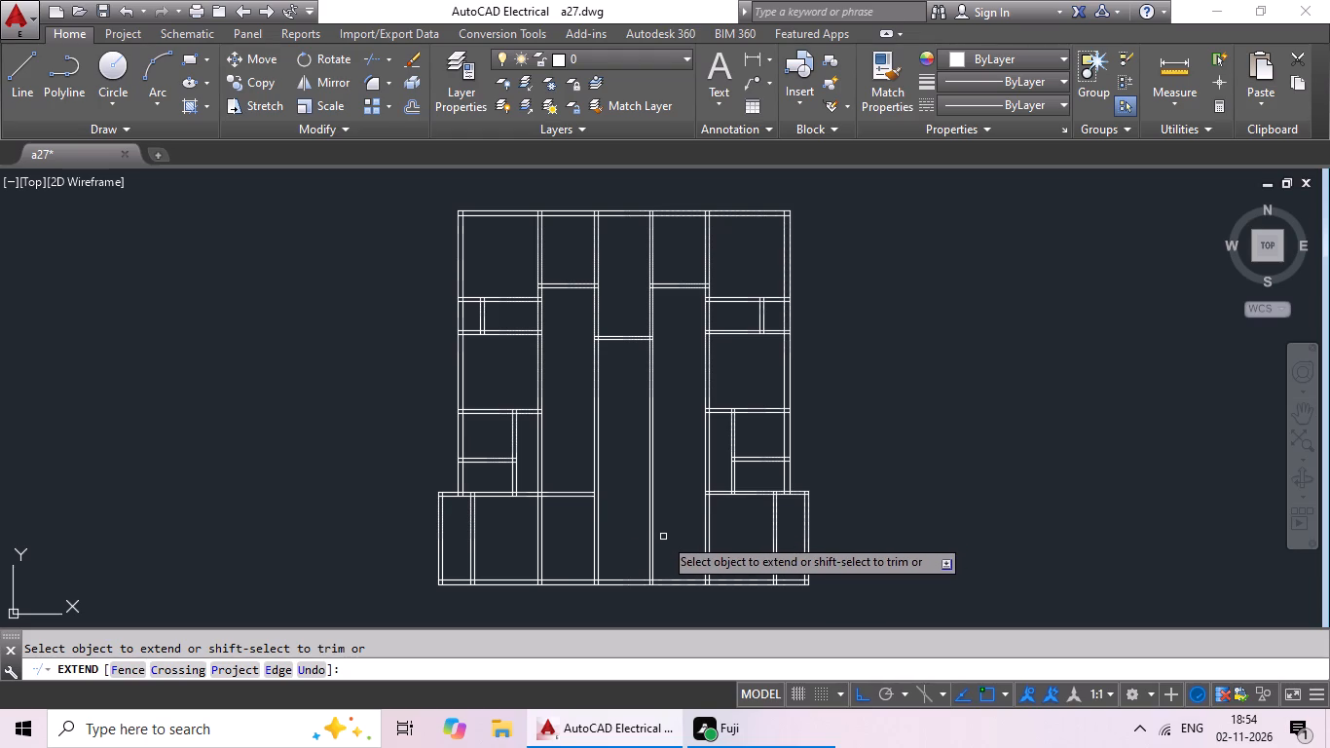
{"action": "middle_click_drag", "start_coordinate": [666, 527], "coordinate": [613, 528]}
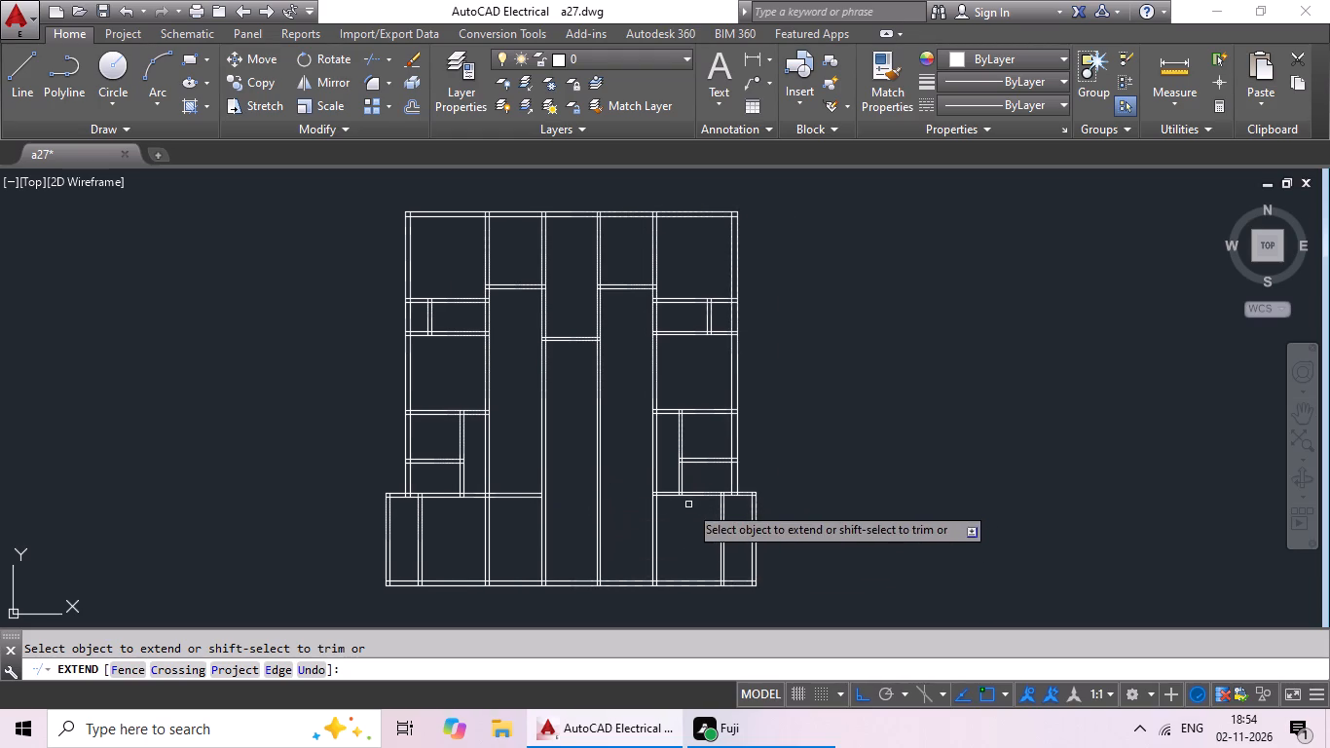
{"action": "left_click", "coordinate": [667, 493]}
{"action": "left_click", "coordinate": [610, 493]}
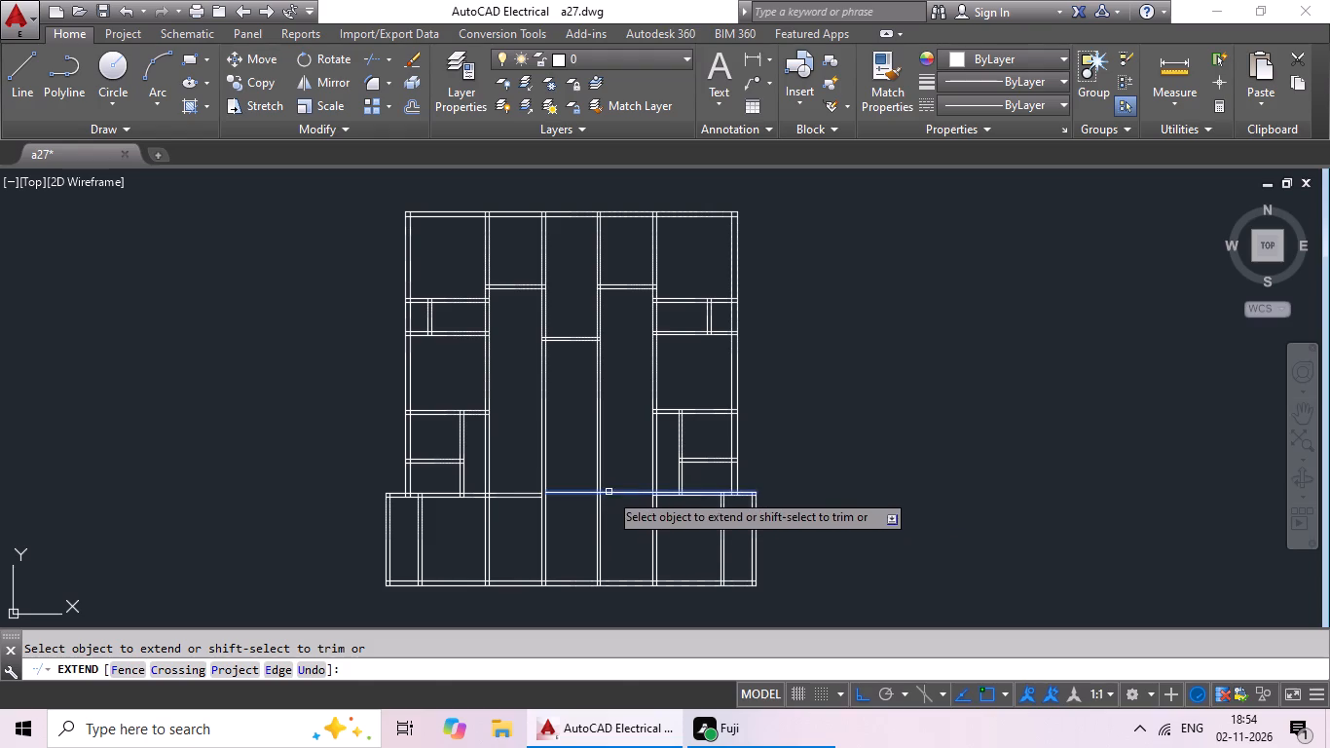
{"action": "left_click", "coordinate": [613, 489]}
{"action": "left_click", "coordinate": [583, 508]}
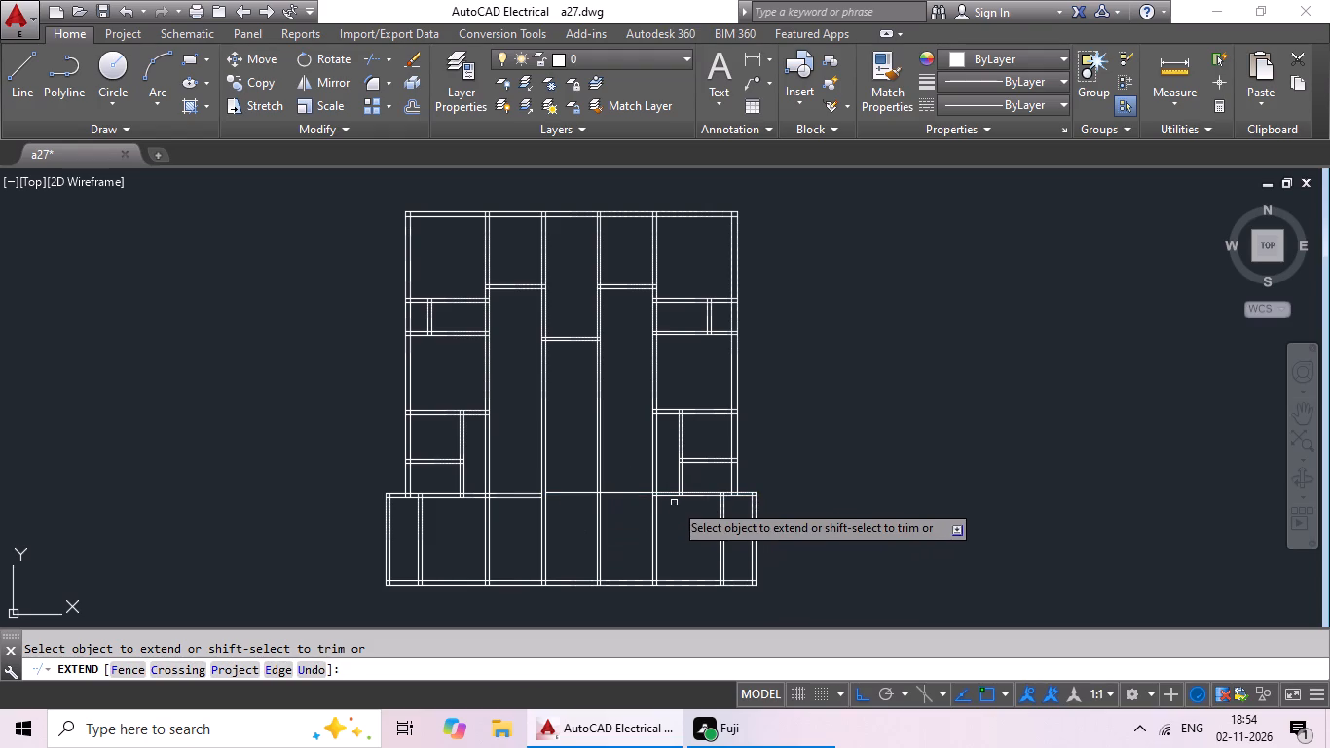
Extend the same partition's south face west to that vertical partition's west face, and bring its north face to the same line.
{"action": "left_click", "coordinate": [675, 497]}
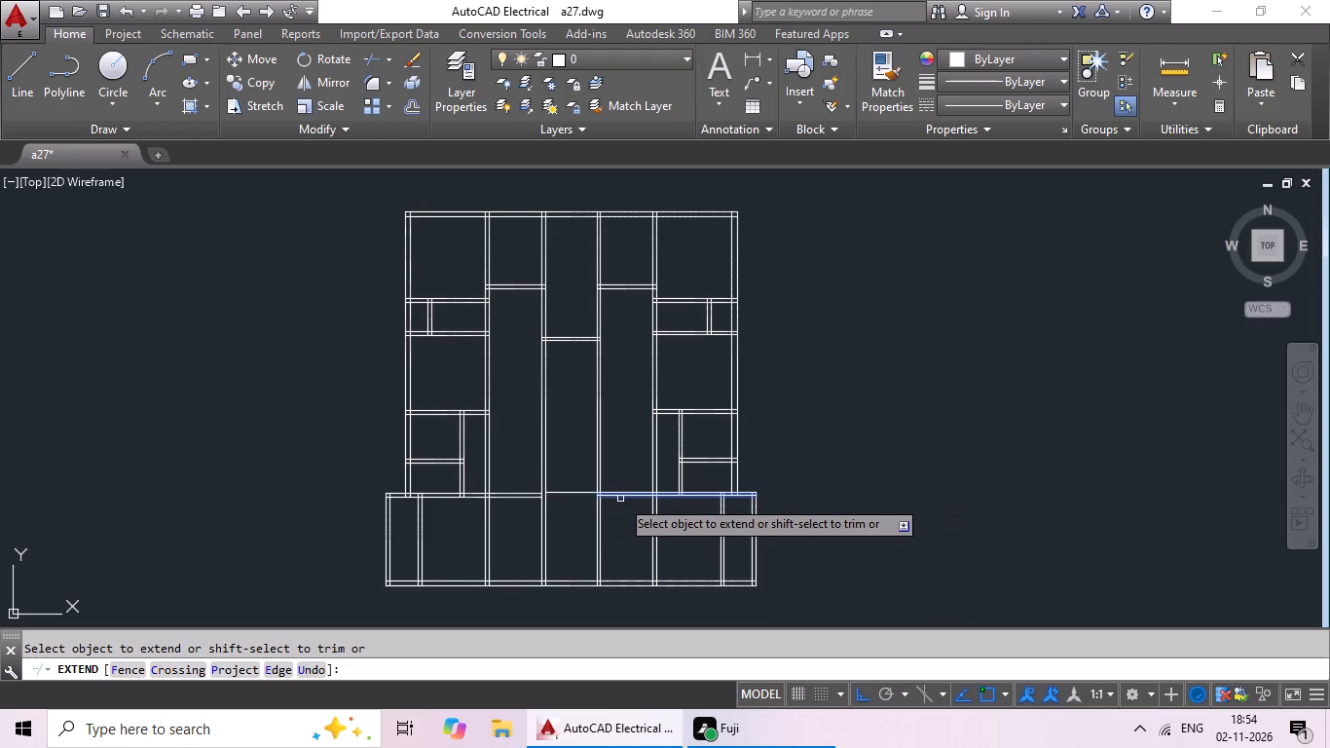
{"action": "scroll", "coordinate": [616, 498], "scroll_direction": "up", "scroll_amount": 2}
{"action": "left_click", "coordinate": [602, 495]}
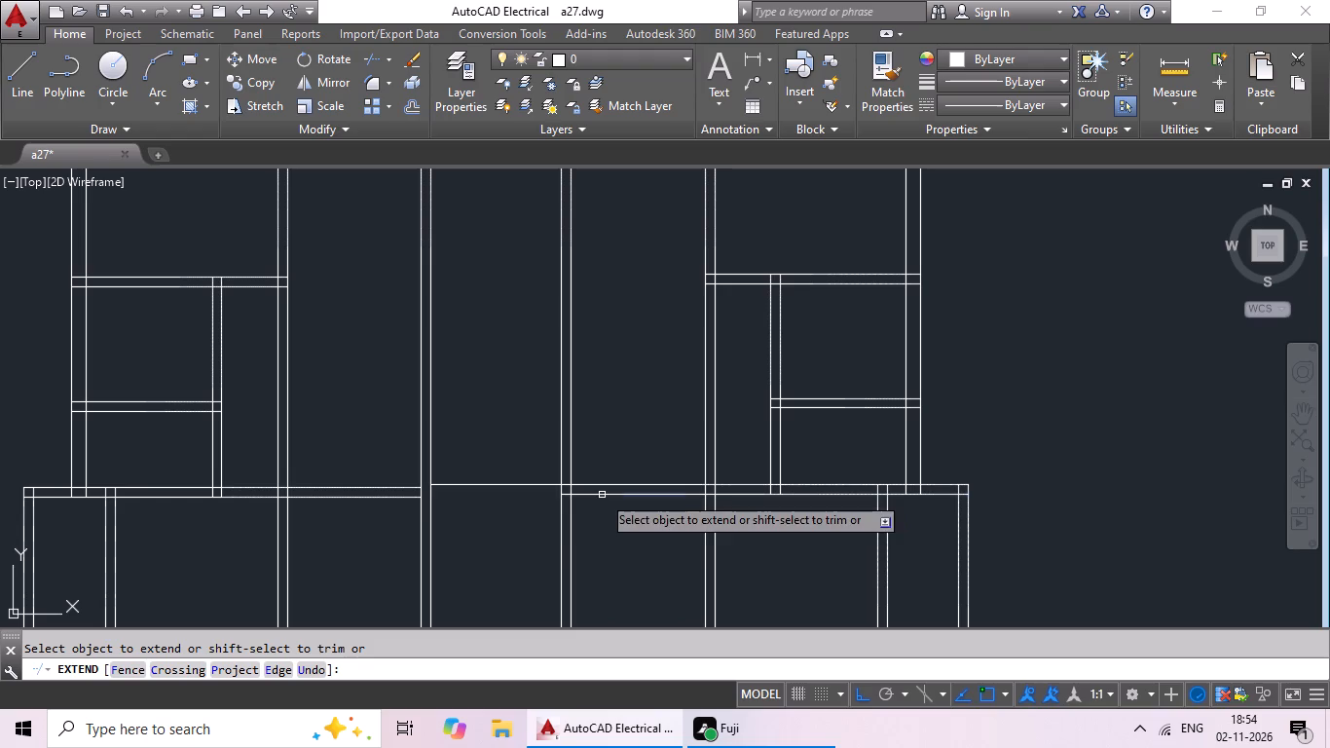
{"action": "left_click", "coordinate": [611, 496]}
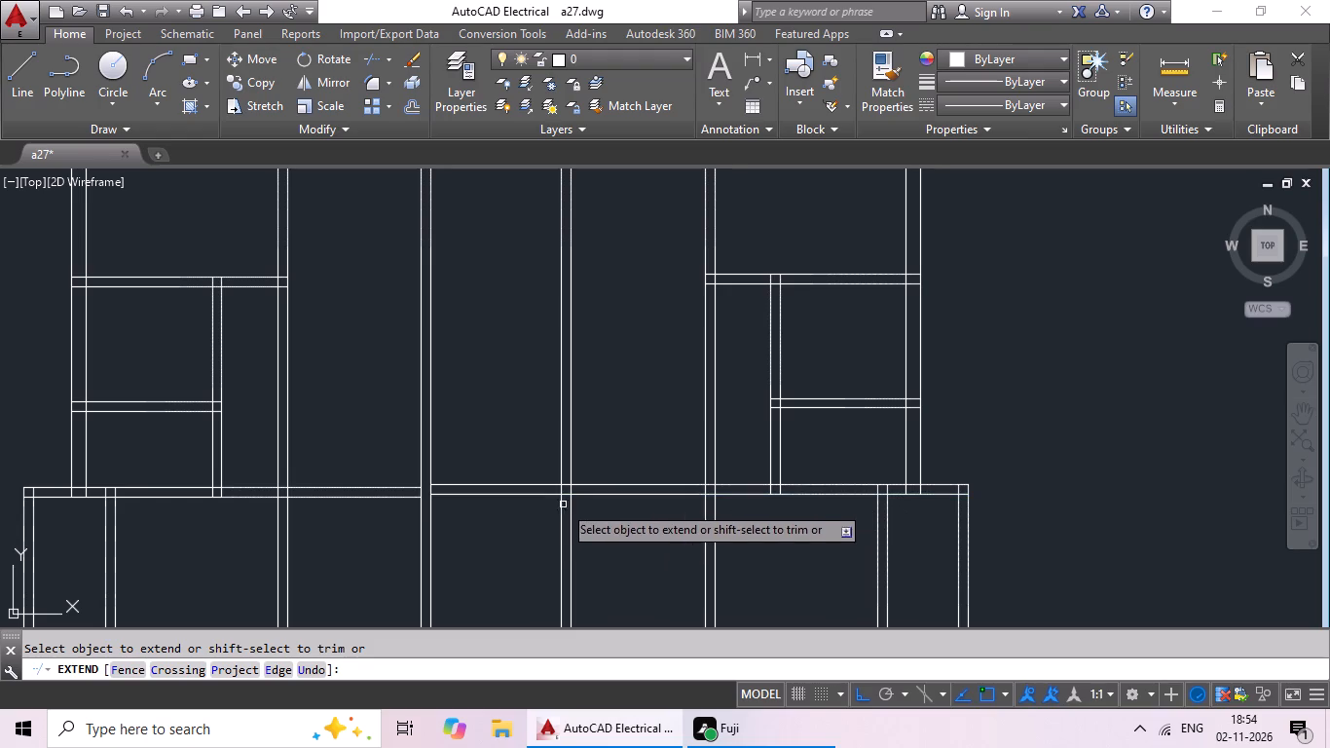
{"action": "left_click", "coordinate": [516, 492]}
{"action": "left_click", "coordinate": [489, 504]}
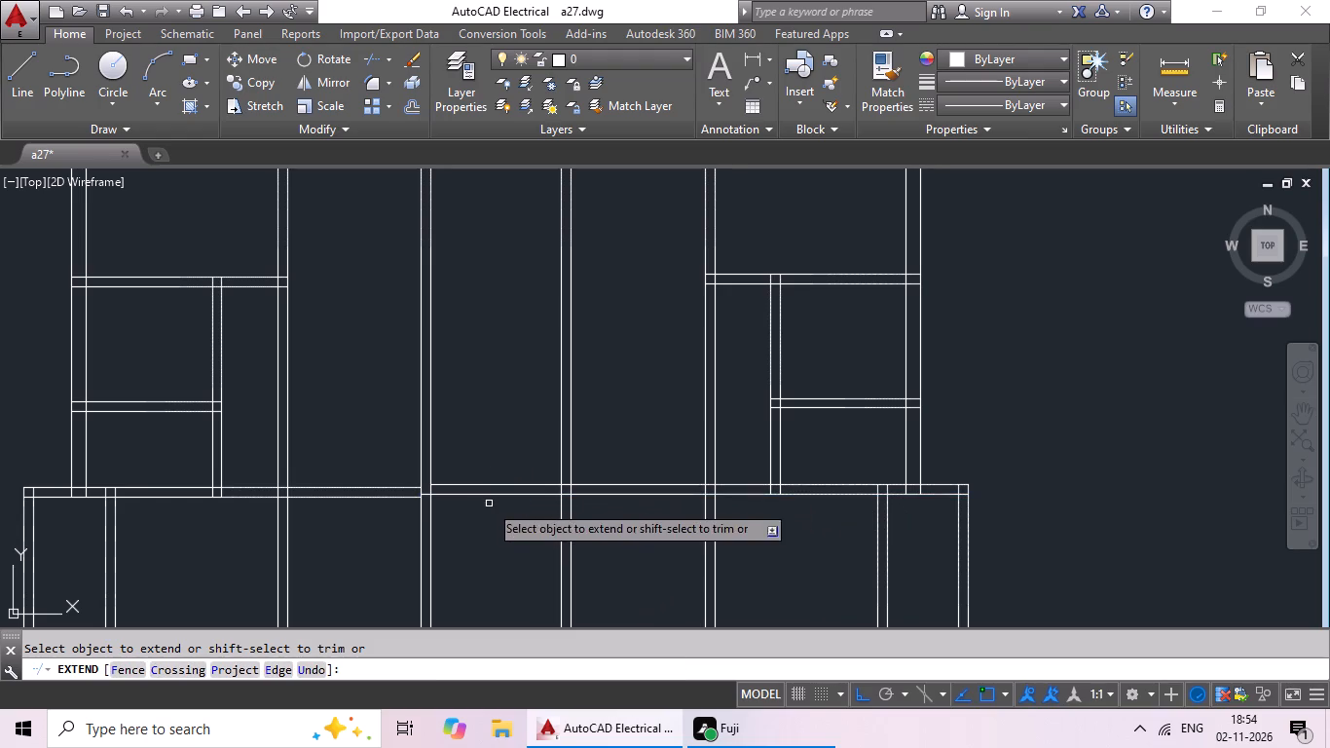
{"action": "left_click", "coordinate": [471, 486]}
{"action": "scroll", "coordinate": [554, 525], "scroll_direction": "down", "scroll_amount": 1}
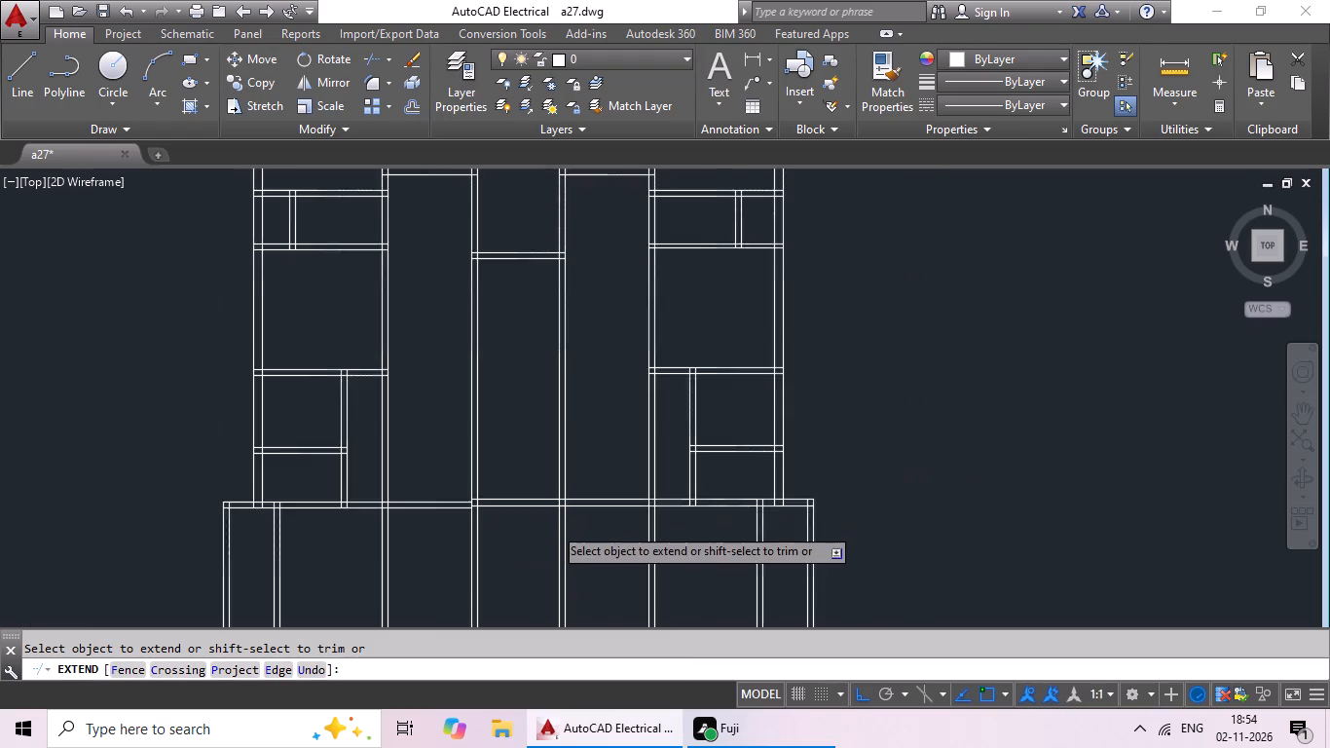
{"action": "scroll", "coordinate": [556, 524], "scroll_direction": "down", "scroll_amount": 1}
{"action": "scroll", "coordinate": [816, 539], "scroll_direction": "down", "scroll_amount": 1}
{"action": "middle_click_drag", "start_coordinate": [831, 533], "coordinate": [729, 532]}
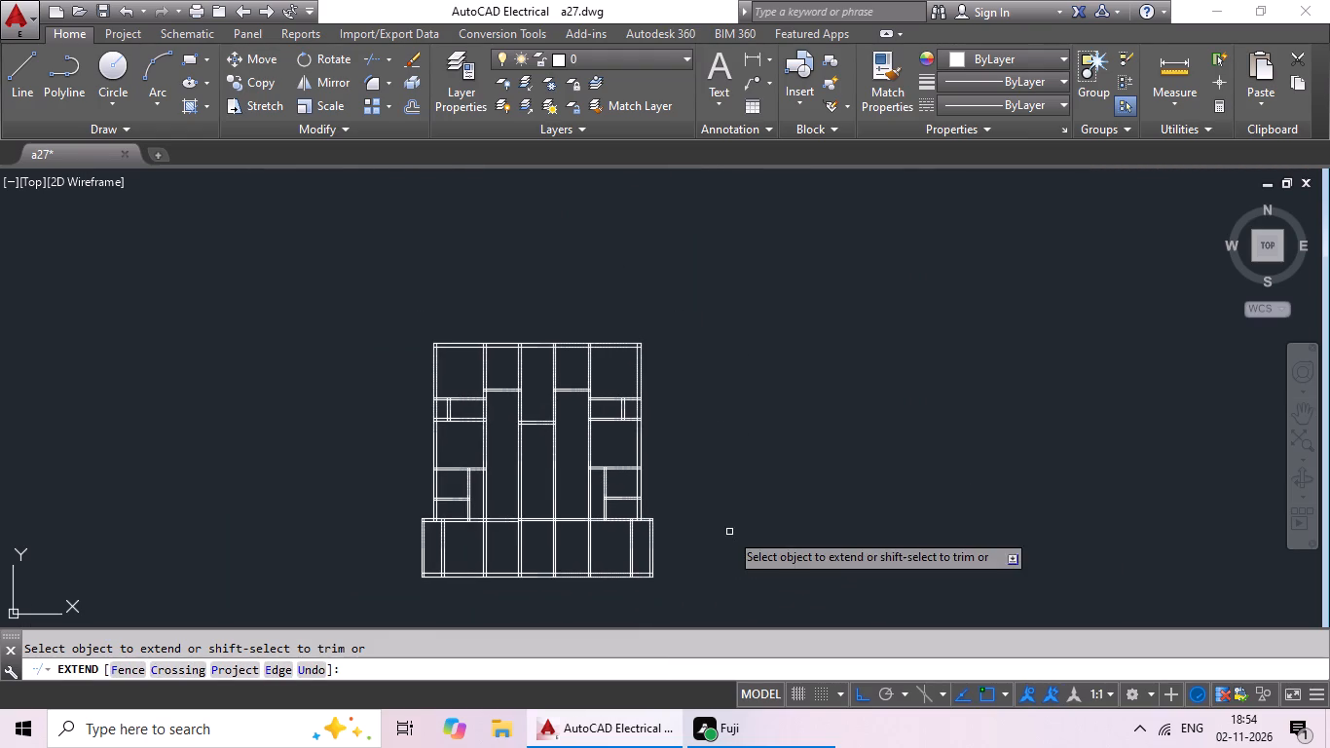
{"action": "scroll", "coordinate": [538, 578], "scroll_direction": "up", "scroll_amount": 4}
{"action": "scroll", "coordinate": [543, 578], "scroll_direction": "down", "scroll_amount": 2}
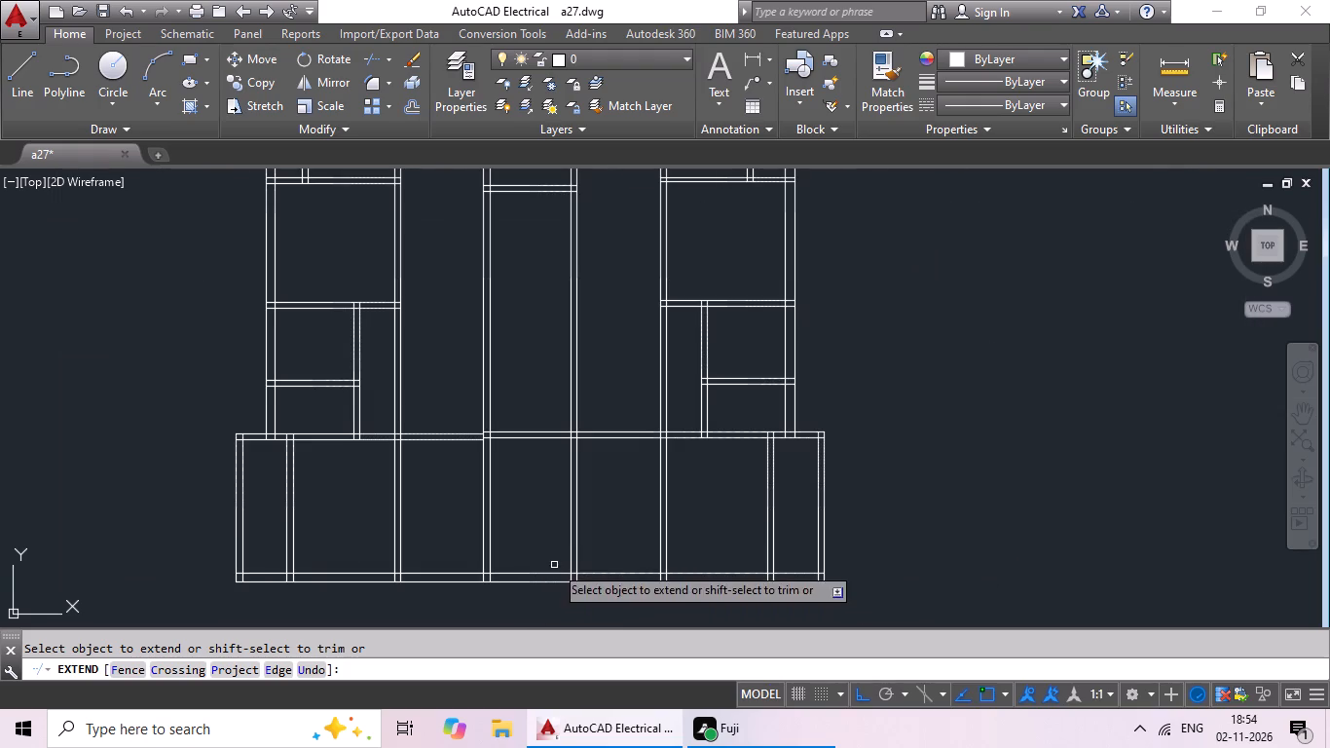
{"action": "key", "text": "Escape"}
{"action": "key", "text": "Escape"}
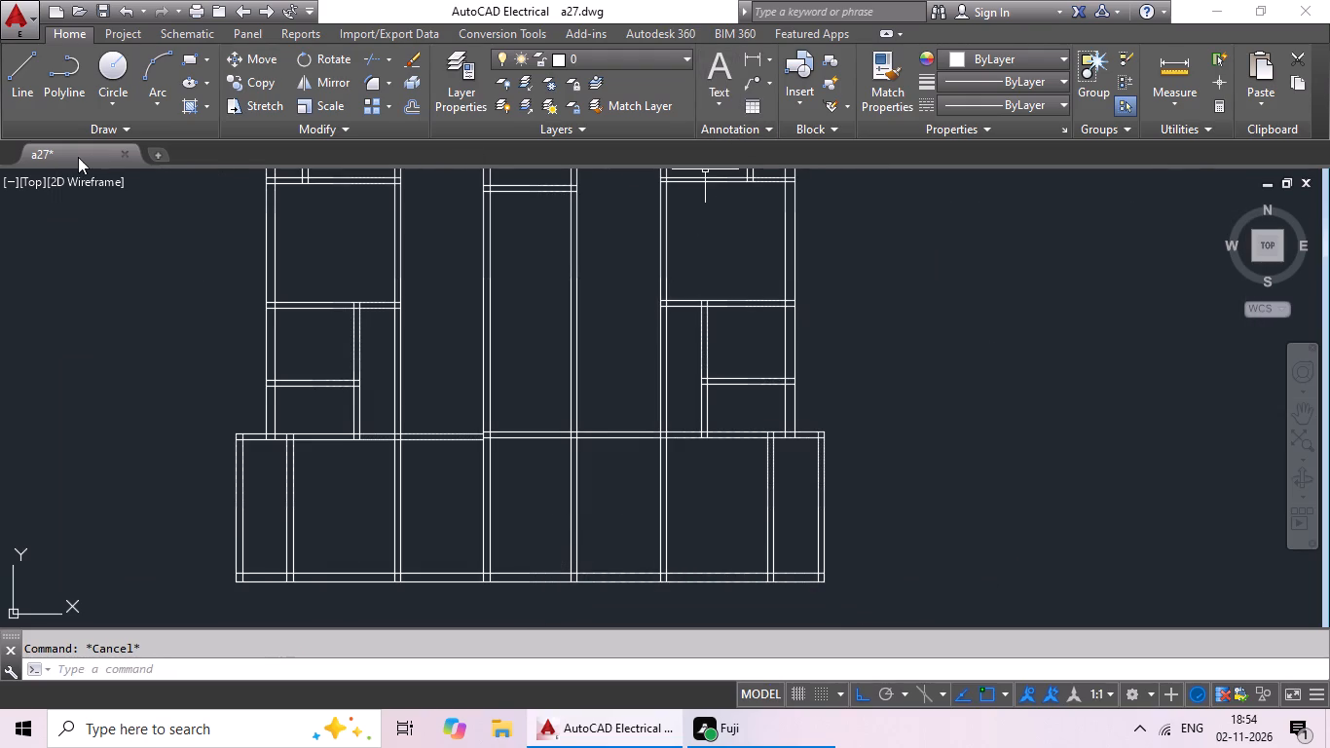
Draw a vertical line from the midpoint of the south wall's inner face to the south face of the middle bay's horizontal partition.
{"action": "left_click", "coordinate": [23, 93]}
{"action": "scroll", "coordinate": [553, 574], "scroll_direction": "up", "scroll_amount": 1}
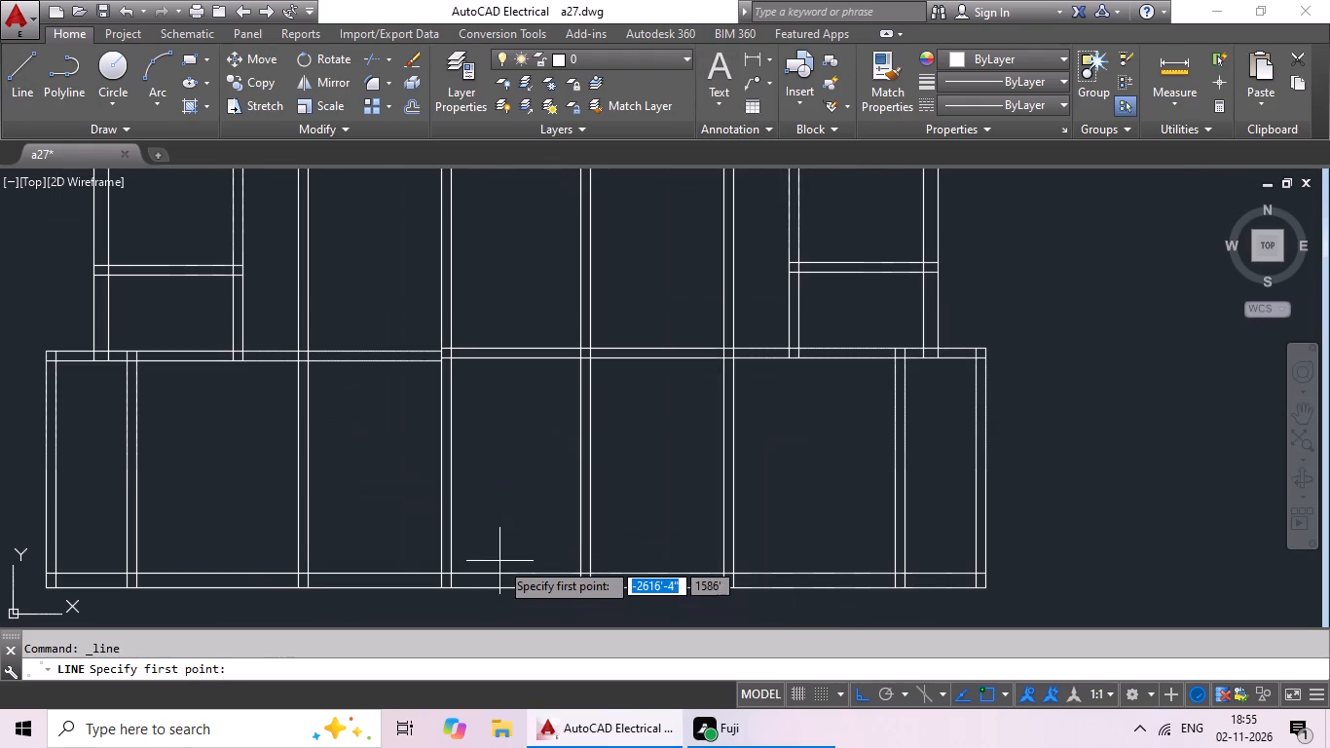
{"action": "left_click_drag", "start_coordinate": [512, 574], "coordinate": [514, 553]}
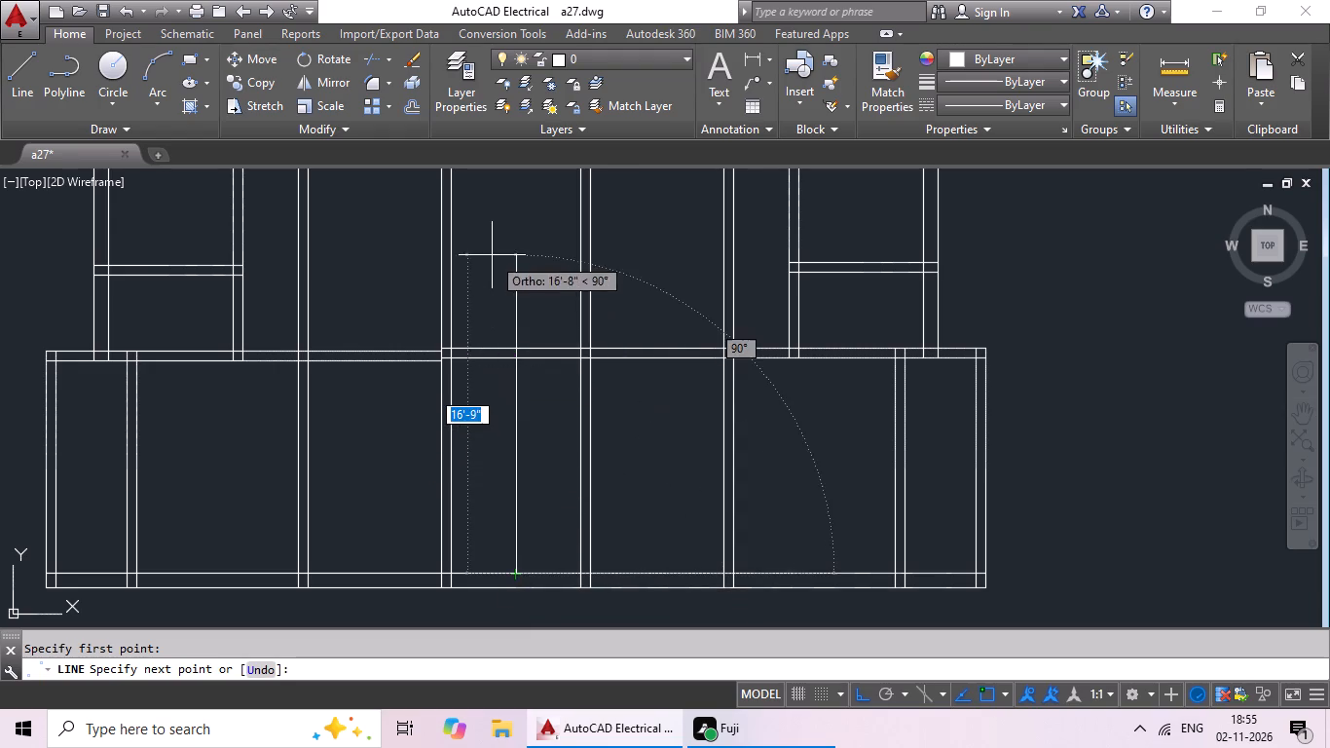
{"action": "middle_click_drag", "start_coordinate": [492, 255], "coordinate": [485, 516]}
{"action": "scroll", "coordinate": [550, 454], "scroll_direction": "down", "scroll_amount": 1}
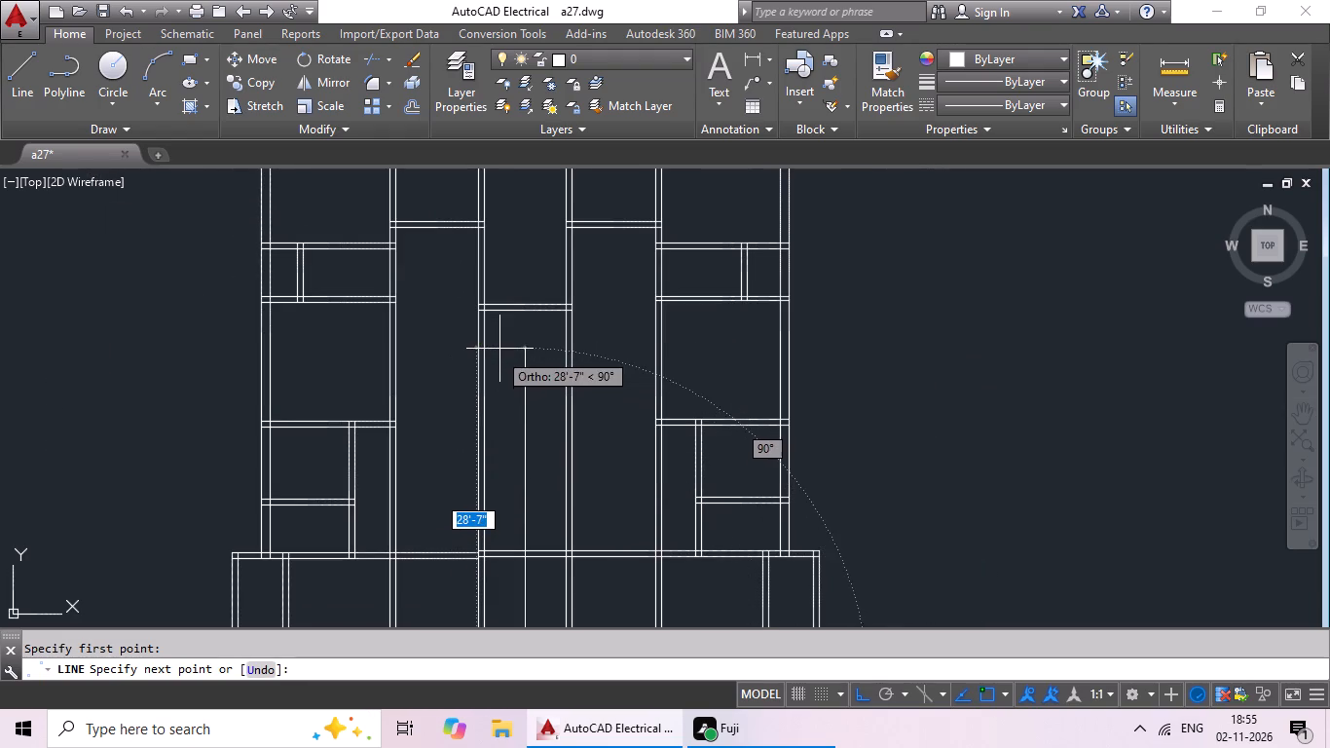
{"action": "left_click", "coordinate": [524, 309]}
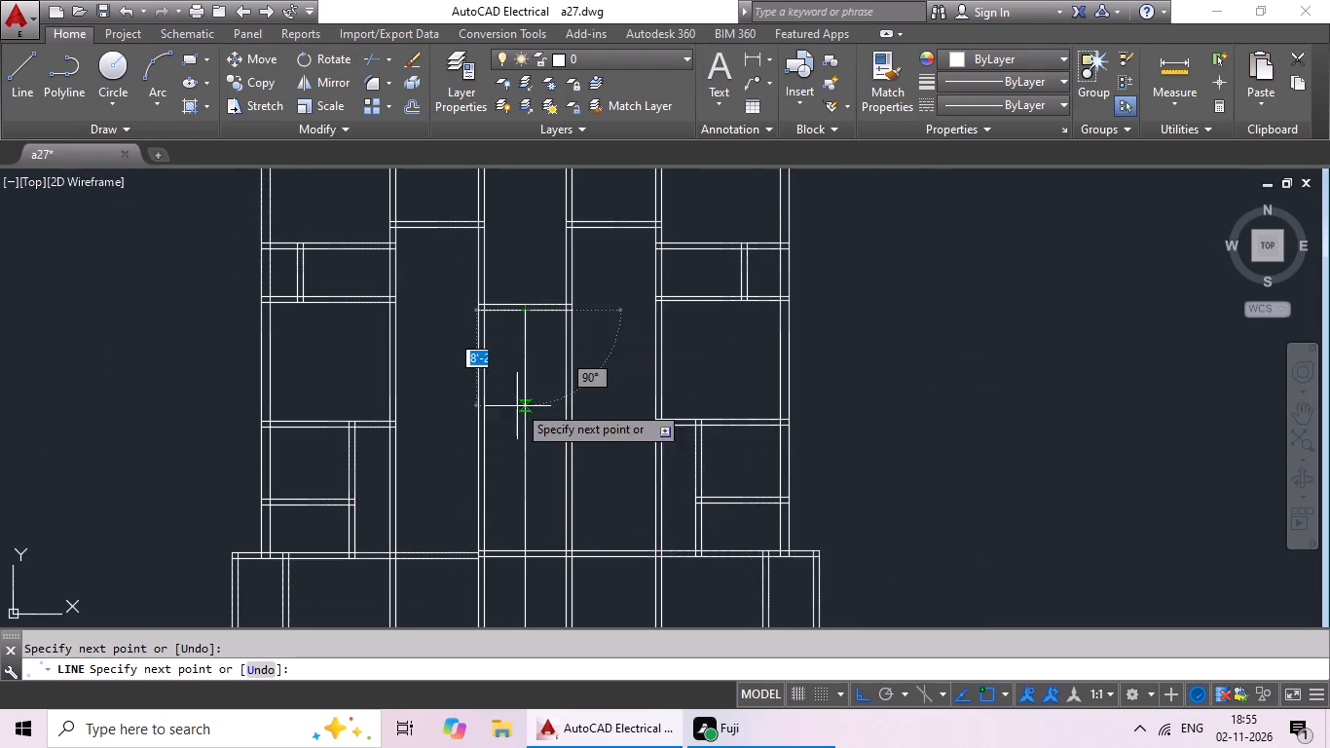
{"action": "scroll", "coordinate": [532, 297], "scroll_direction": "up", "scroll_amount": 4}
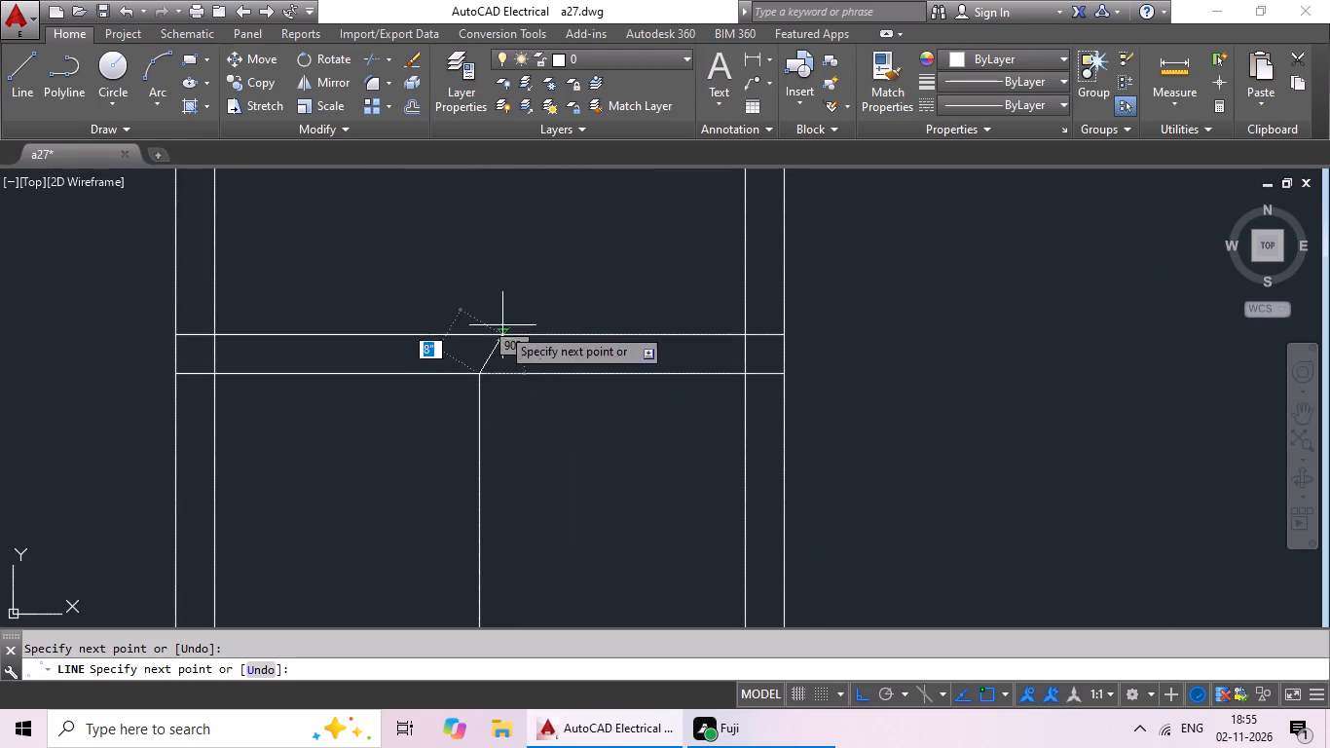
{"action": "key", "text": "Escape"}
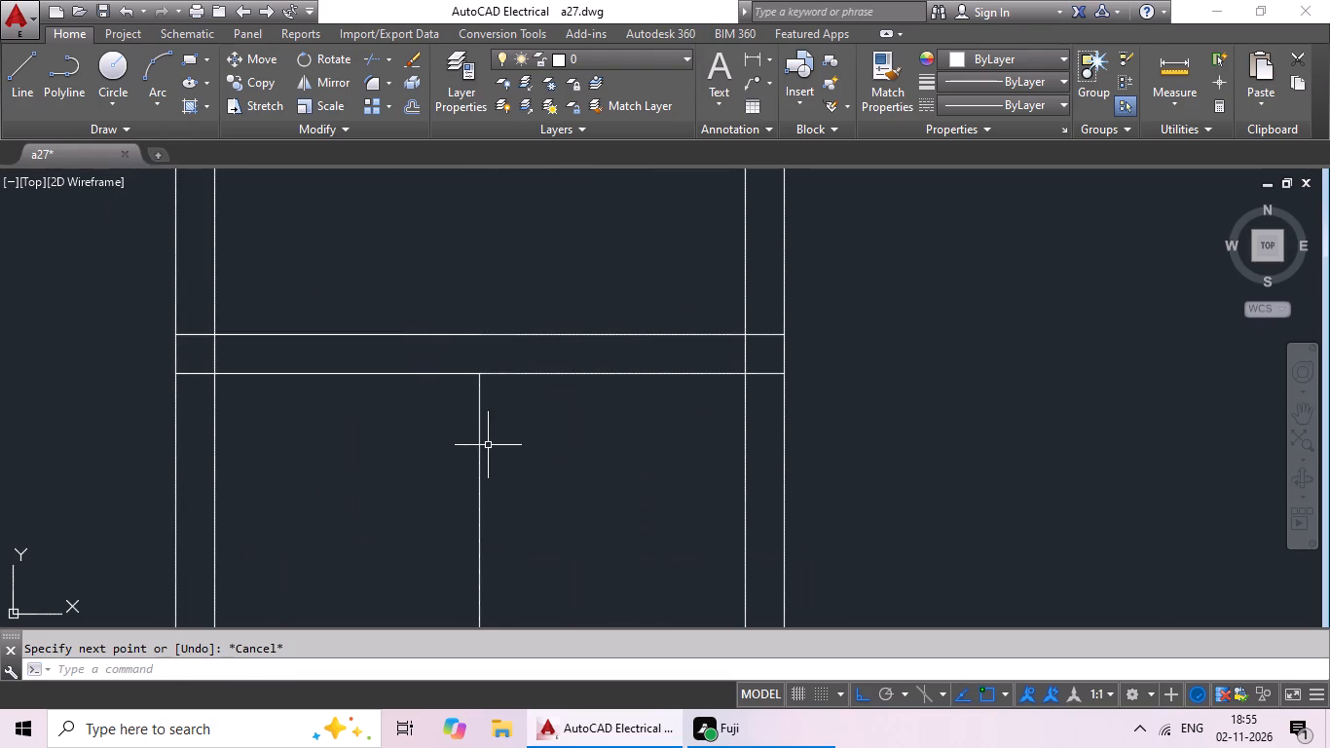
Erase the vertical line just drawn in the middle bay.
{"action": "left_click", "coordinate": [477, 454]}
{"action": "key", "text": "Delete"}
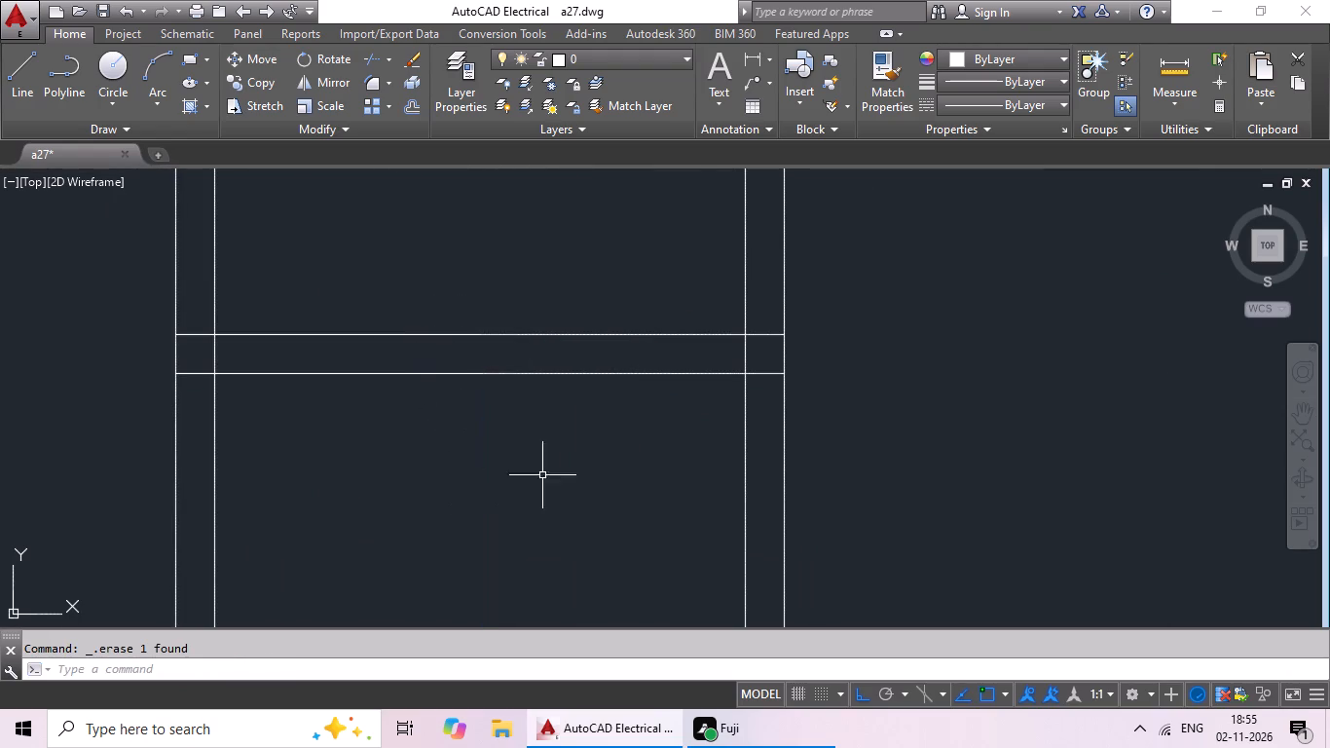
Draw a vertical centre line from the midpoint of the south wall's inner face to the north face of the middle bay's horizontal partition.
{"action": "scroll", "coordinate": [555, 467], "scroll_direction": "down", "scroll_amount": 4}
{"action": "middle_click_drag", "start_coordinate": [551, 391], "coordinate": [564, 271]}
{"action": "middle_click_drag", "start_coordinate": [529, 353], "coordinate": [556, 187]}
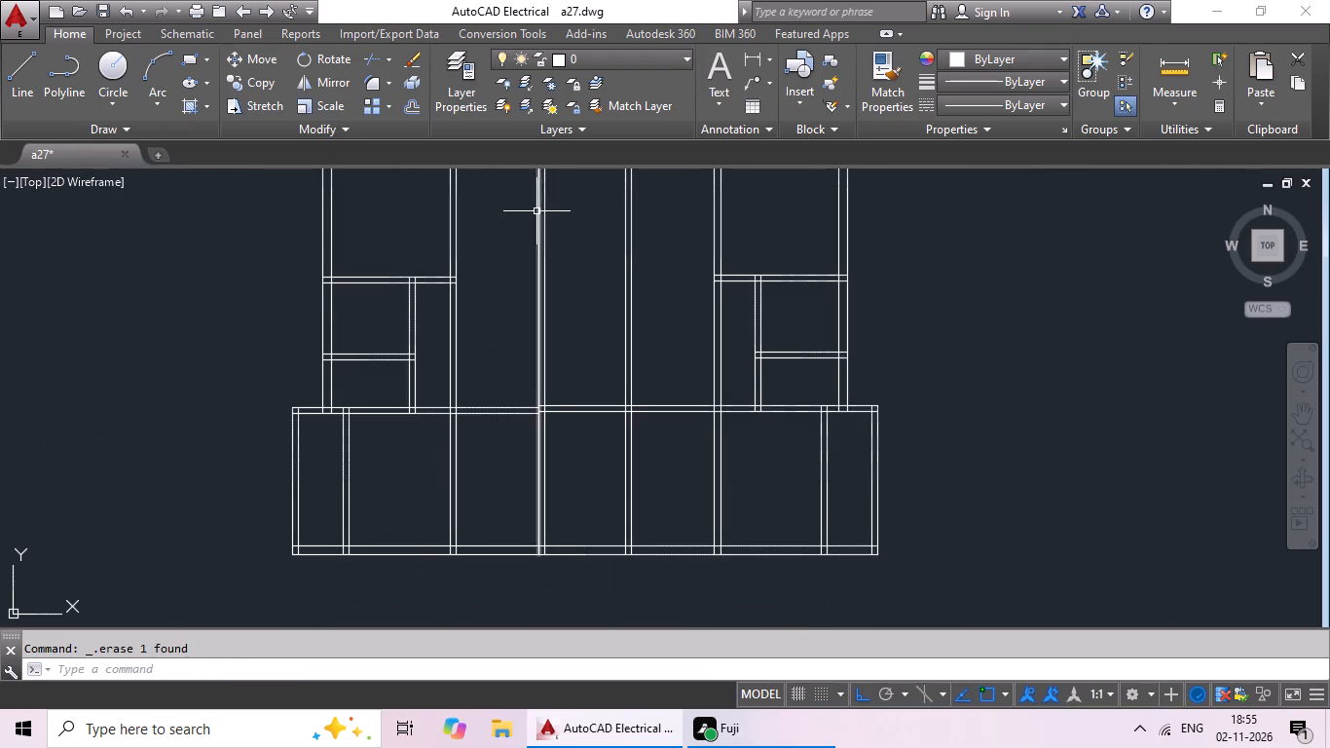
{"action": "left_click", "coordinate": [26, 80]}
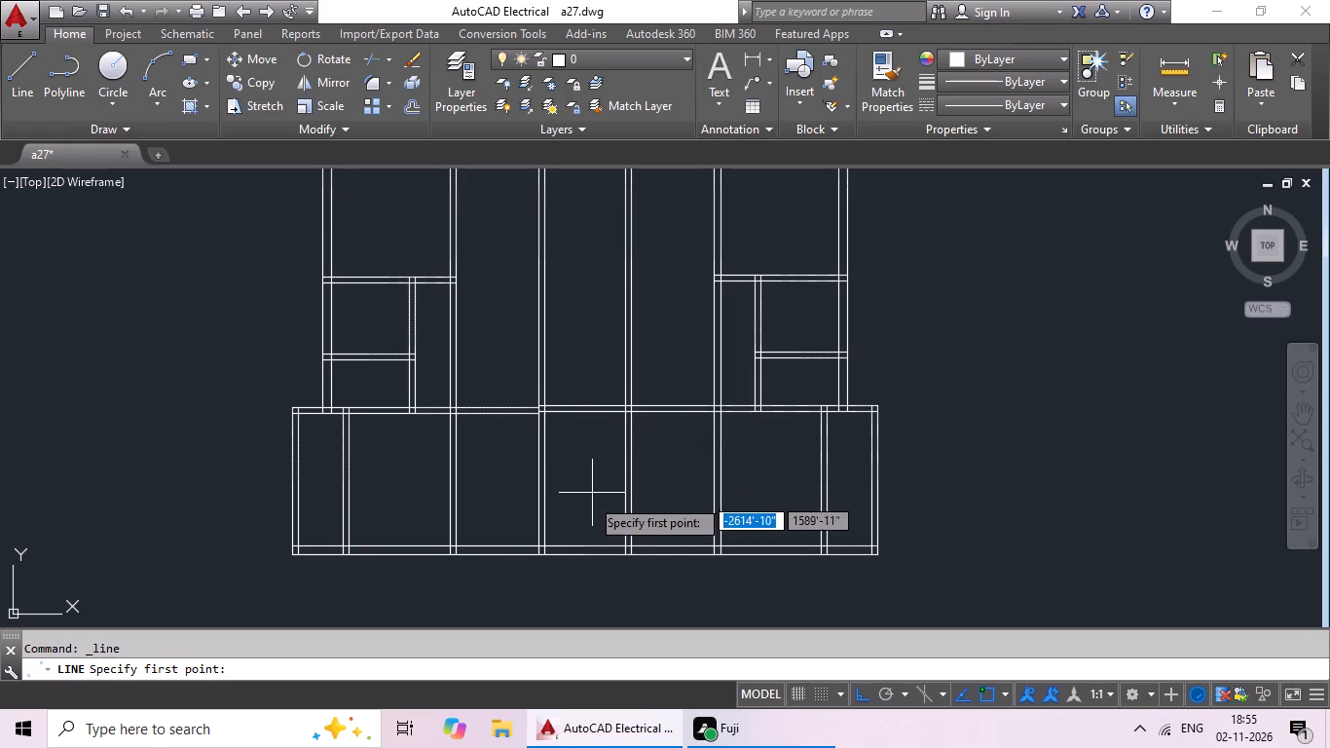
{"action": "left_click_drag", "start_coordinate": [586, 545], "coordinate": [591, 534]}
{"action": "middle_click_drag", "start_coordinate": [596, 320], "coordinate": [548, 602]}
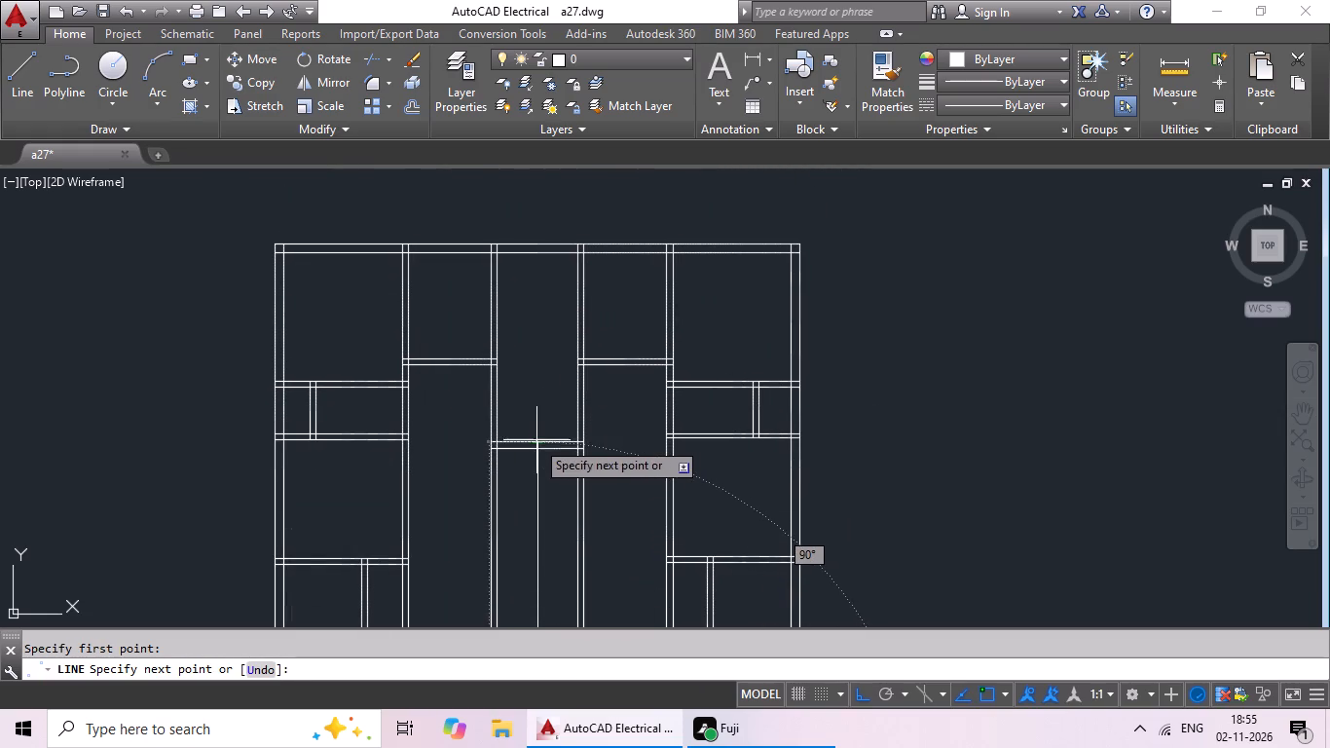
{"action": "left_click", "coordinate": [534, 440]}
{"action": "key", "text": "Escape"}
{"action": "middle_click_drag", "start_coordinate": [598, 529], "coordinate": [622, 384]}
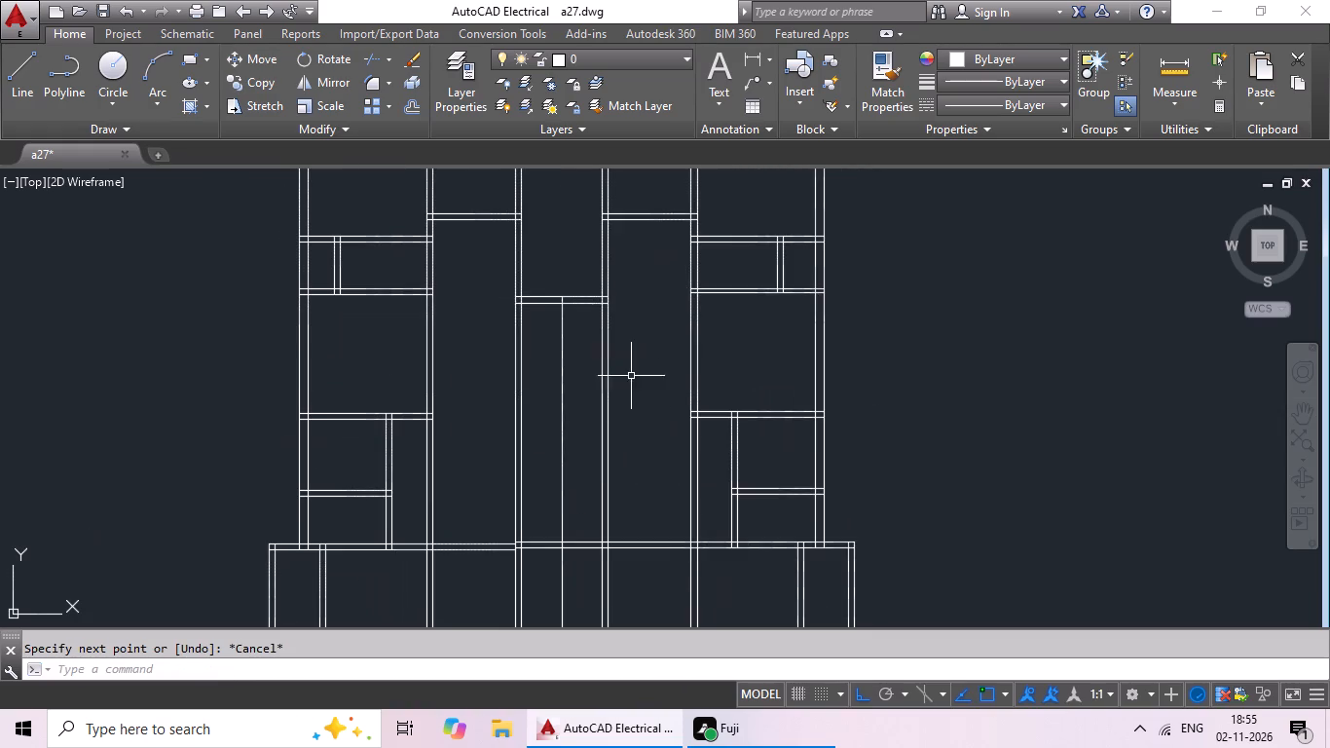
Offset the middle bay's vertical centre line 3" to the west and 3" to the east.
{"action": "middle_click_drag", "start_coordinate": [636, 412], "coordinate": [639, 374]}
{"action": "key", "text": "Escape"}
{"action": "key", "text": "Escape"}
{"action": "key", "text": "o"}
{"action": "key", "text": "Return"}
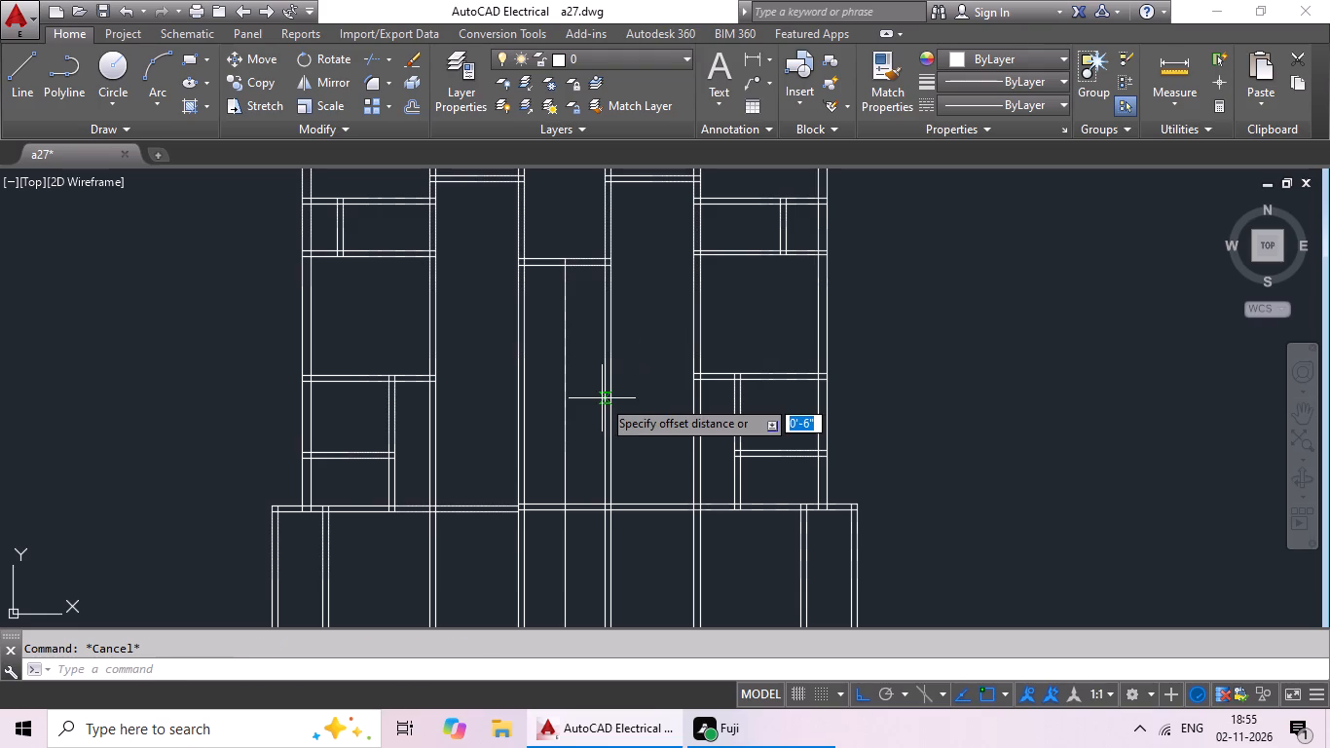
{"action": "key", "text": "3"}
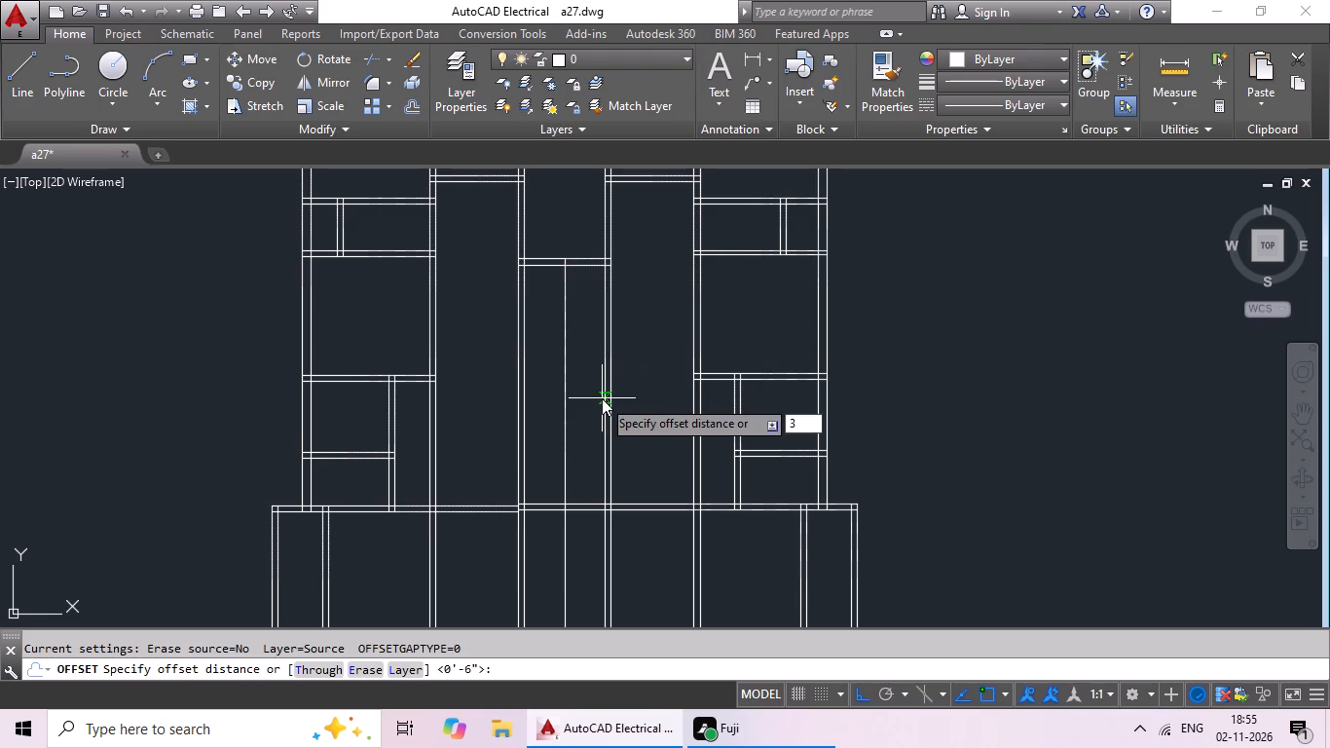
{"action": "key", "text": "apostrophe"}
{"action": "key", "text": "BackSpace"}
{"action": "key", "text": "shift+quotedbl"}
{"action": "key", "text": "Return"}
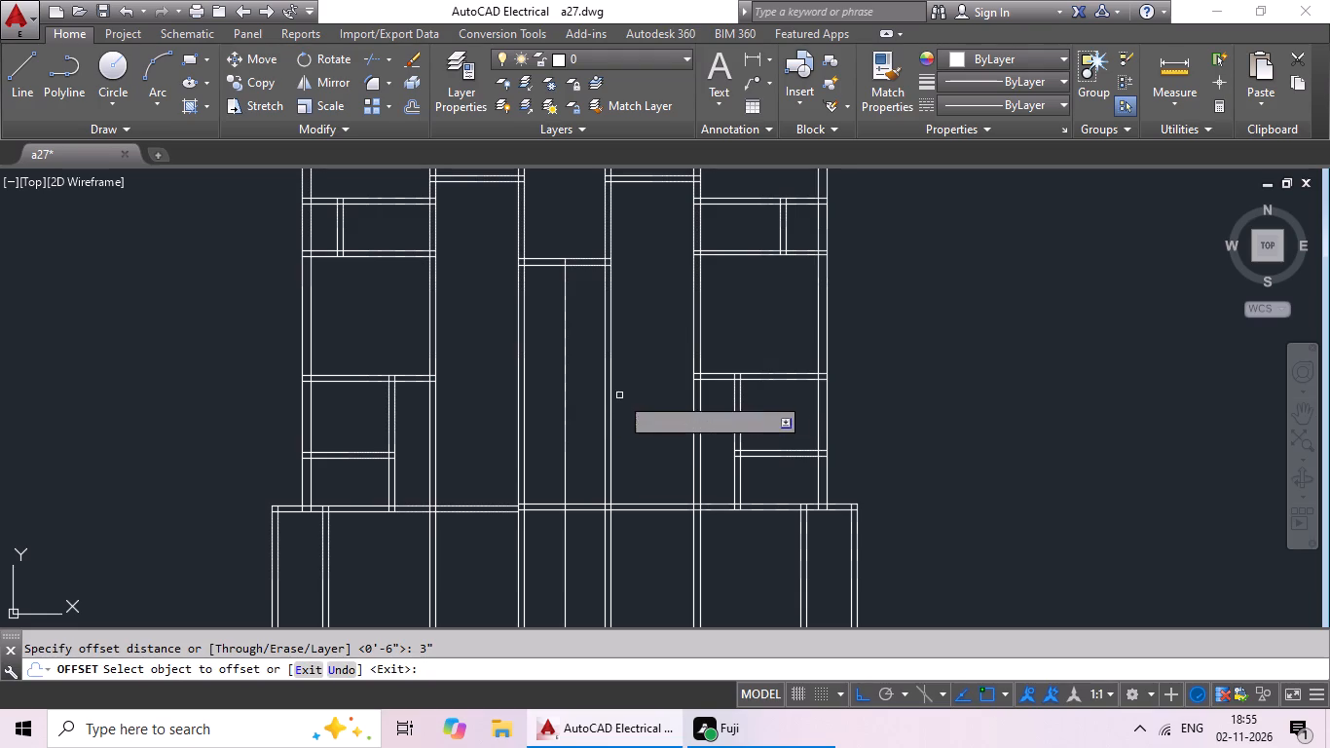
{"action": "left_click", "coordinate": [567, 396]}
{"action": "left_click", "coordinate": [548, 413]}
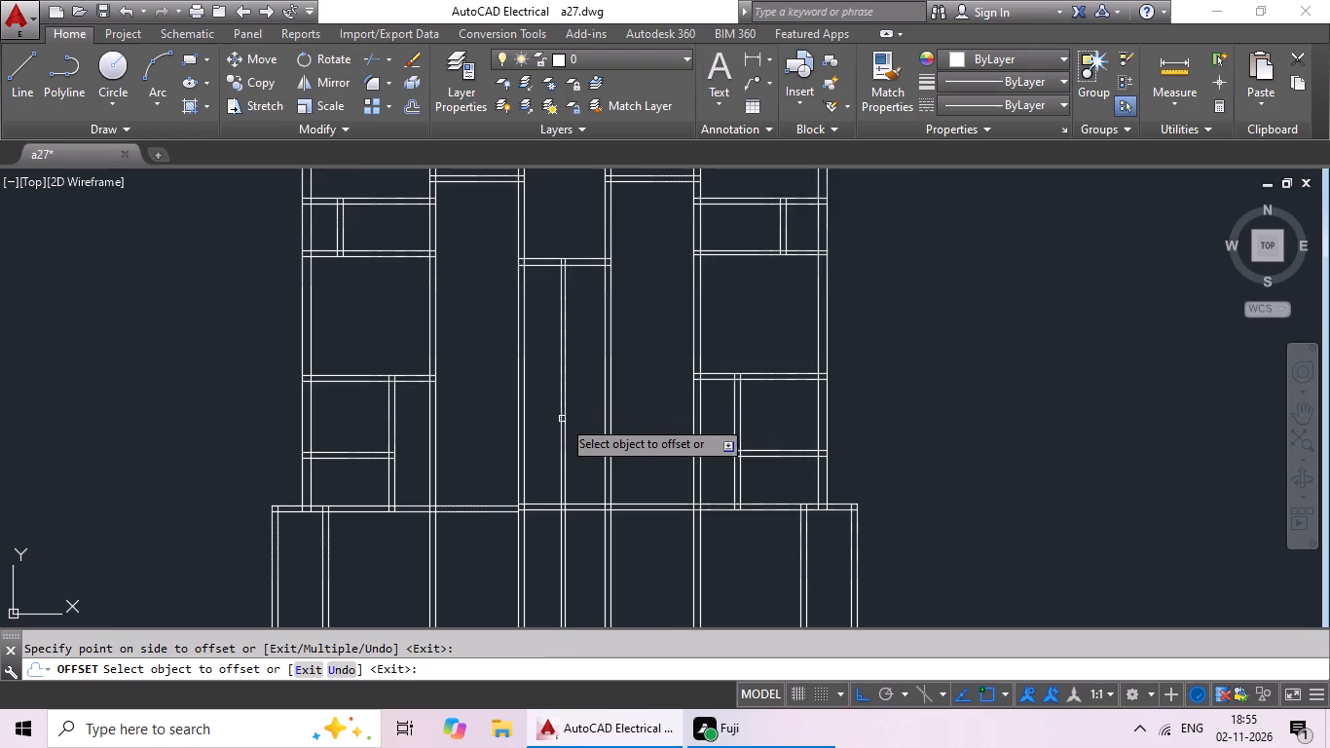
{"action": "scroll", "coordinate": [562, 419], "scroll_direction": "up", "scroll_amount": 2}
{"action": "left_click", "coordinate": [564, 431]}
{"action": "left_click", "coordinate": [588, 430]}
{"action": "scroll", "coordinate": [610, 421], "scroll_direction": "down", "scroll_amount": 2}
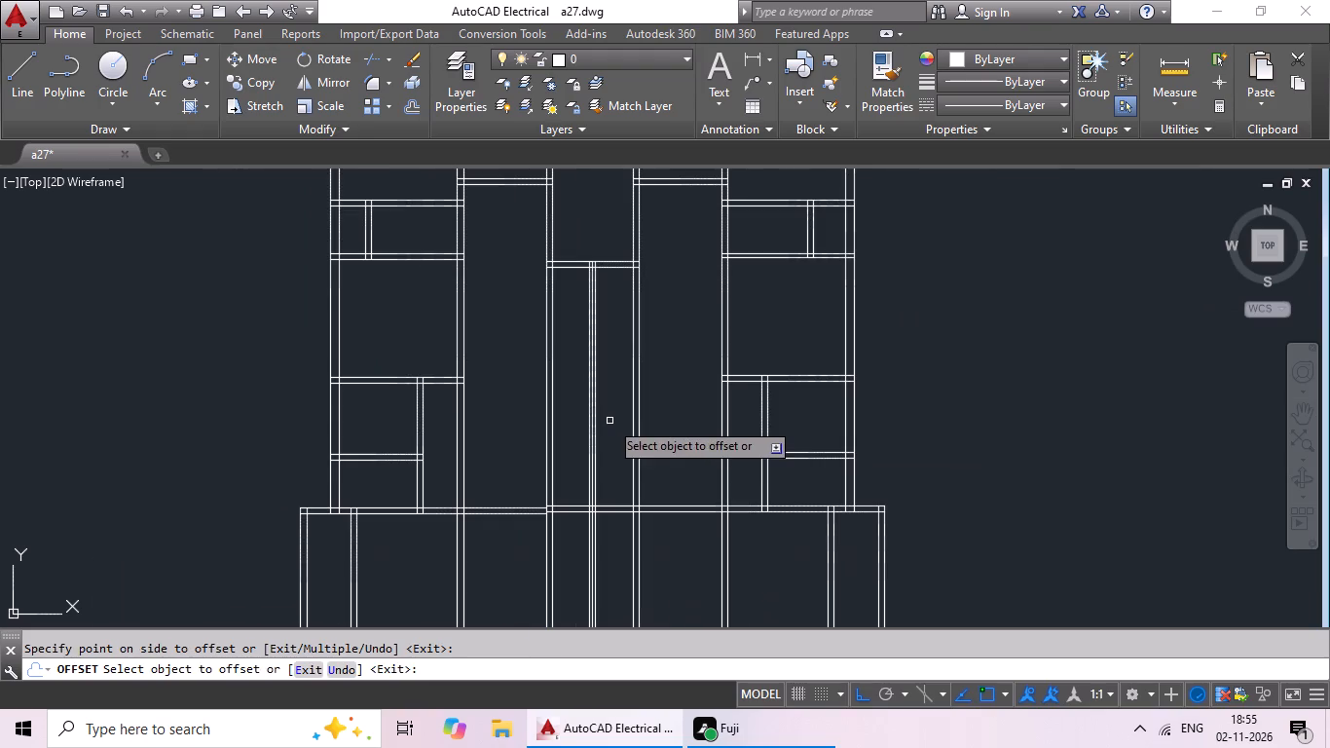
{"action": "key", "text": "Escape"}
Erase the original centre line between the two offset lines in the middle bay.
{"action": "scroll", "coordinate": [592, 510], "scroll_direction": "up", "scroll_amount": 4}
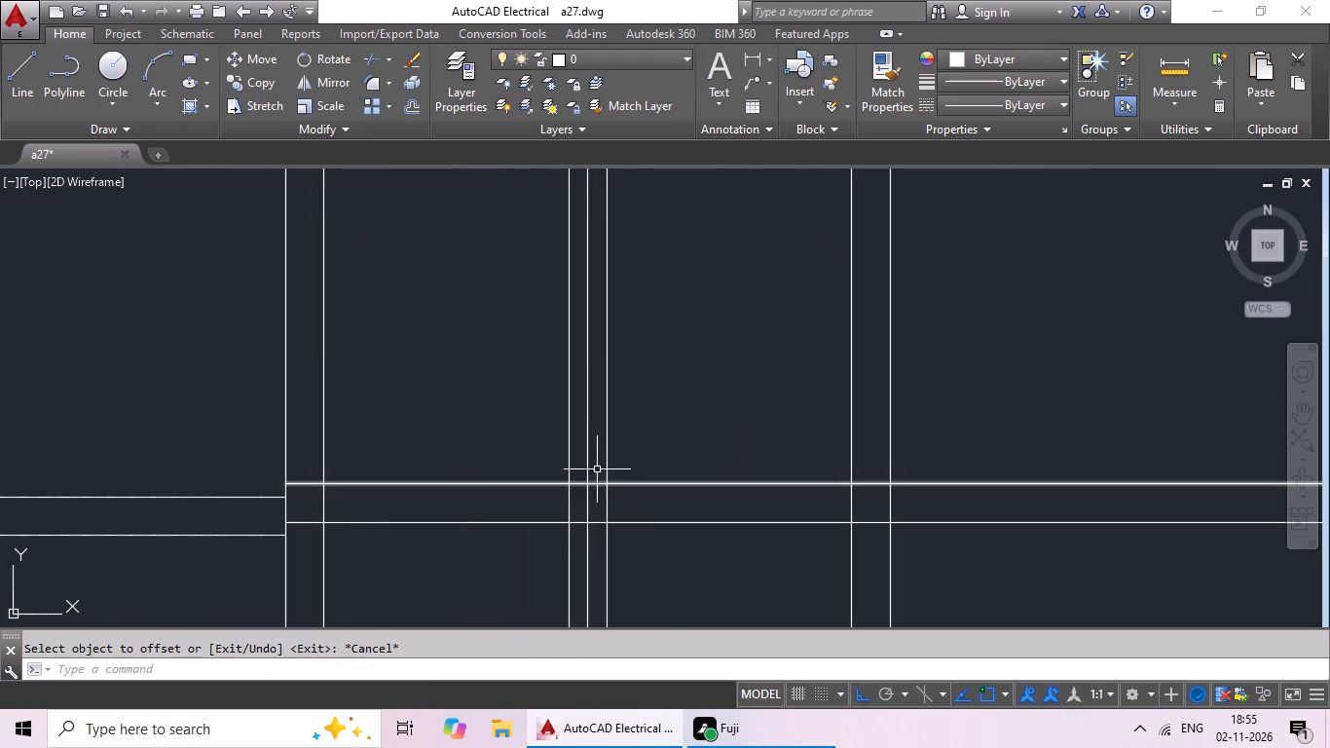
{"action": "left_click", "coordinate": [587, 444]}
{"action": "key", "text": "Delete"}
Examine the southern strip and the full-width partition's junctions with the middle bay's vertical partitions.
{"action": "scroll", "coordinate": [615, 446], "scroll_direction": "down", "scroll_amount": 5}
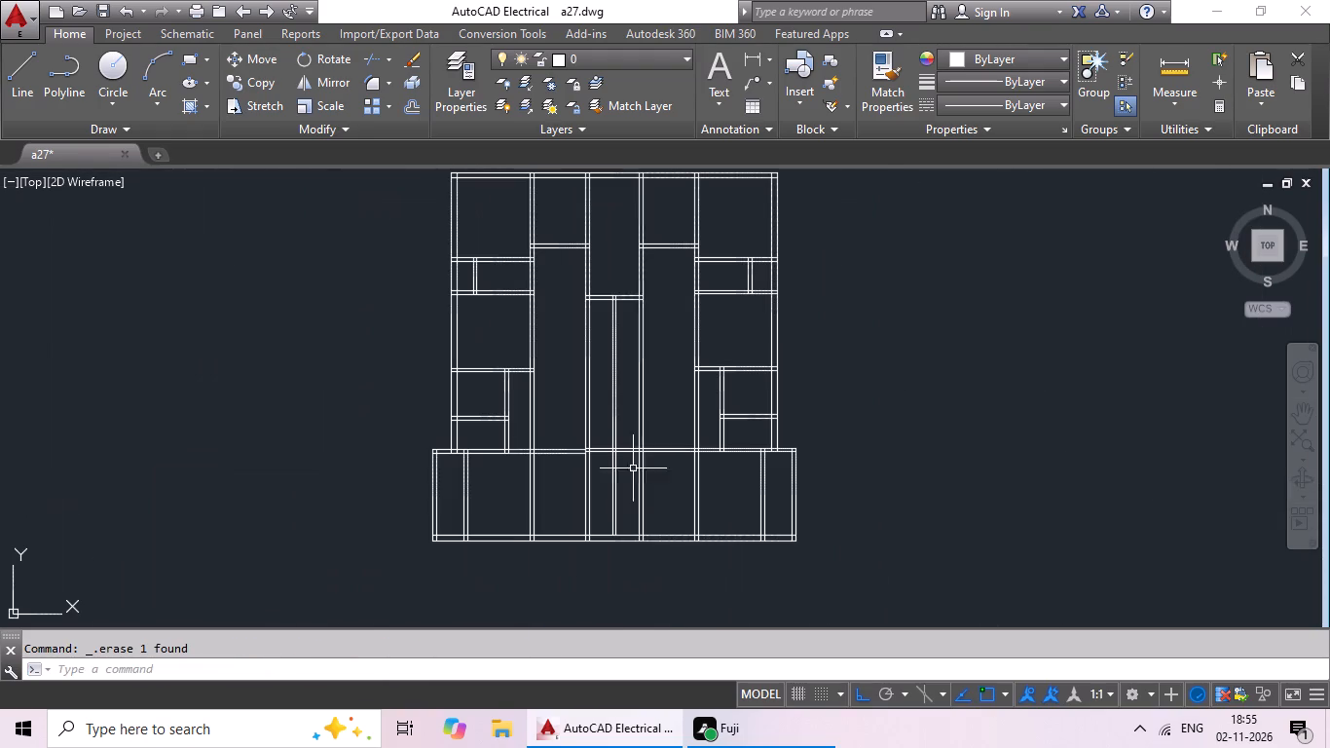
{"action": "middle_click_drag", "start_coordinate": [630, 551], "coordinate": [668, 484]}
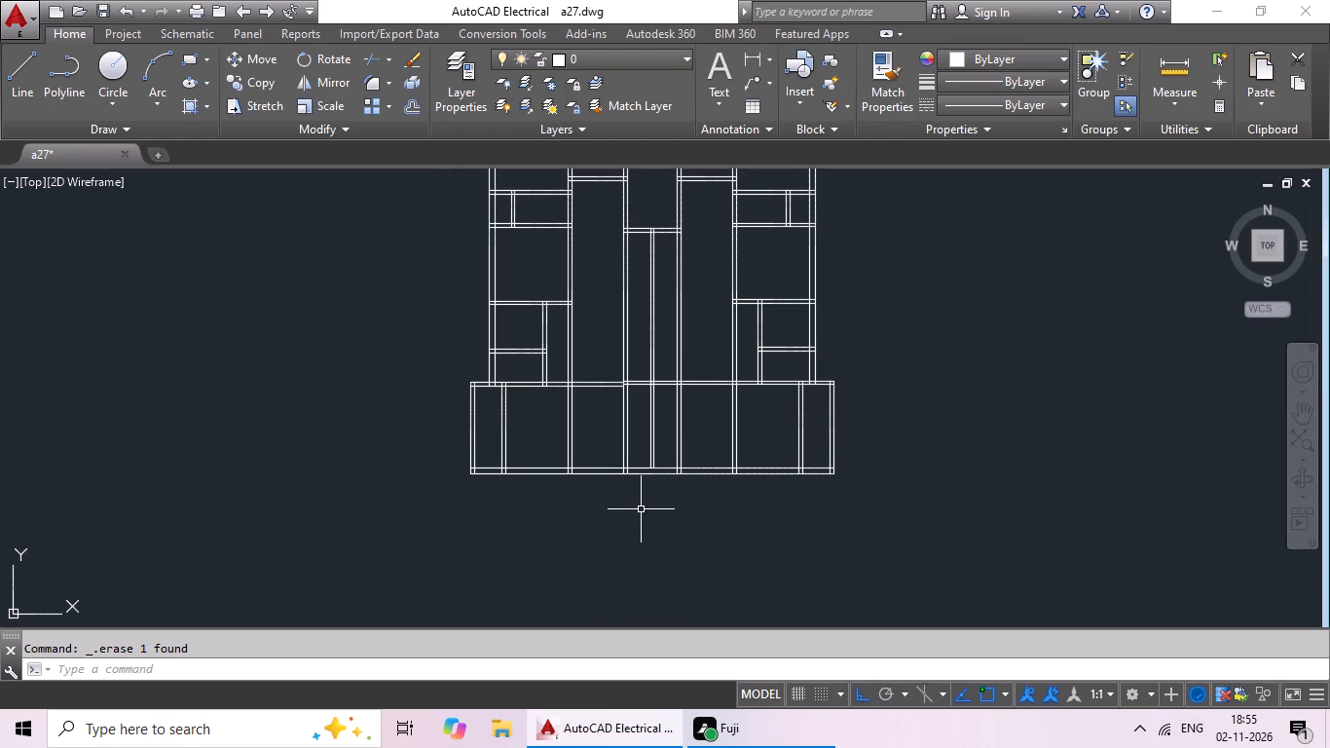
{"action": "scroll", "coordinate": [641, 509], "scroll_direction": "up", "scroll_amount": 1}
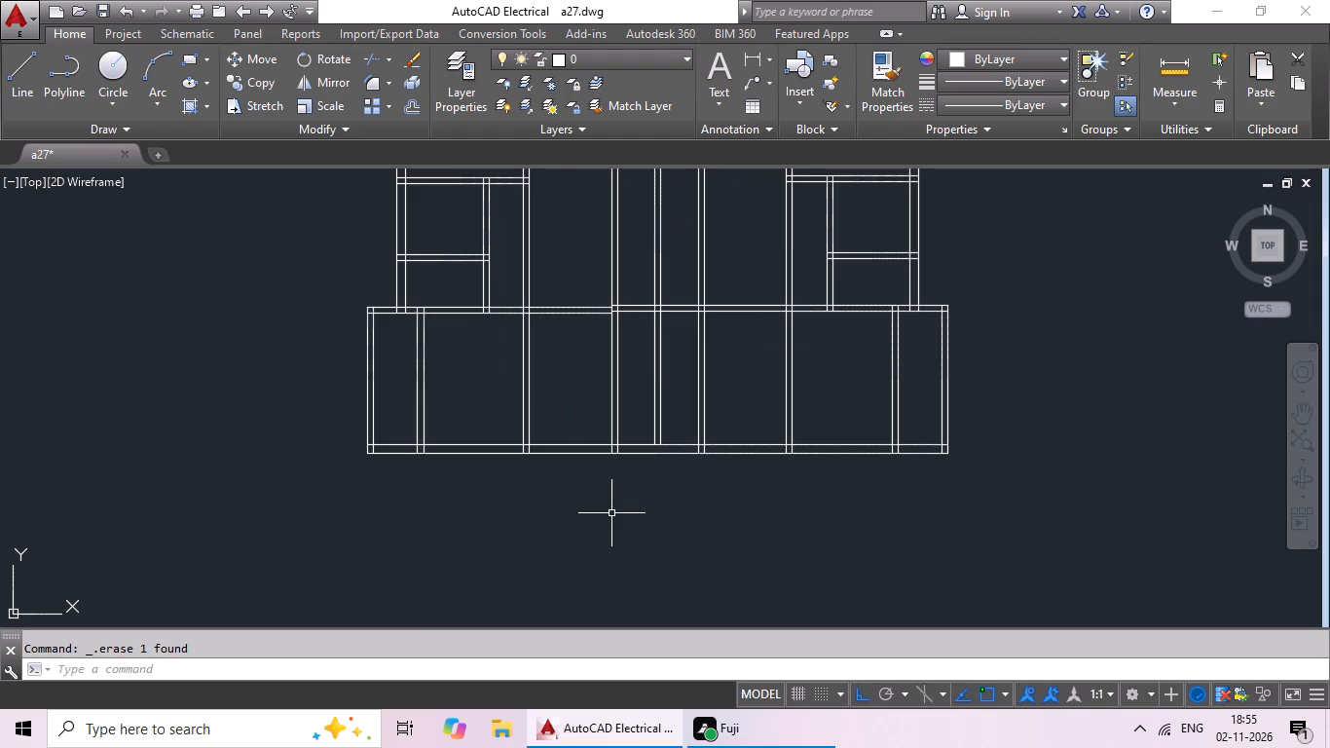
{"action": "scroll", "coordinate": [573, 499], "scroll_direction": "up", "scroll_amount": 1}
{"action": "middle_click_drag", "start_coordinate": [616, 305], "coordinate": [565, 475]}
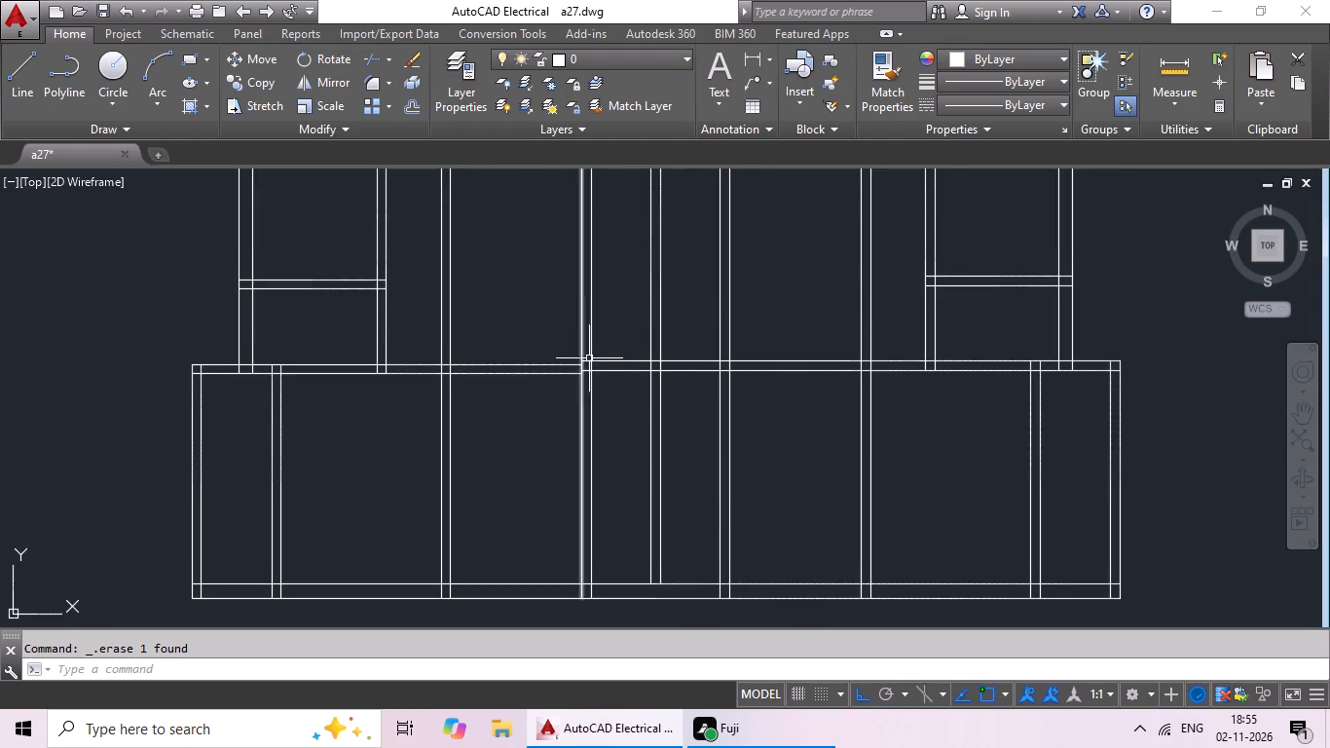
{"action": "scroll", "coordinate": [593, 354], "scroll_direction": "up", "scroll_amount": 1}
{"action": "scroll", "coordinate": [680, 417], "scroll_direction": "down", "scroll_amount": 2}
{"action": "middle_click_drag", "start_coordinate": [703, 477], "coordinate": [551, 514]}
{"action": "scroll", "coordinate": [629, 474], "scroll_direction": "down", "scroll_amount": 1}
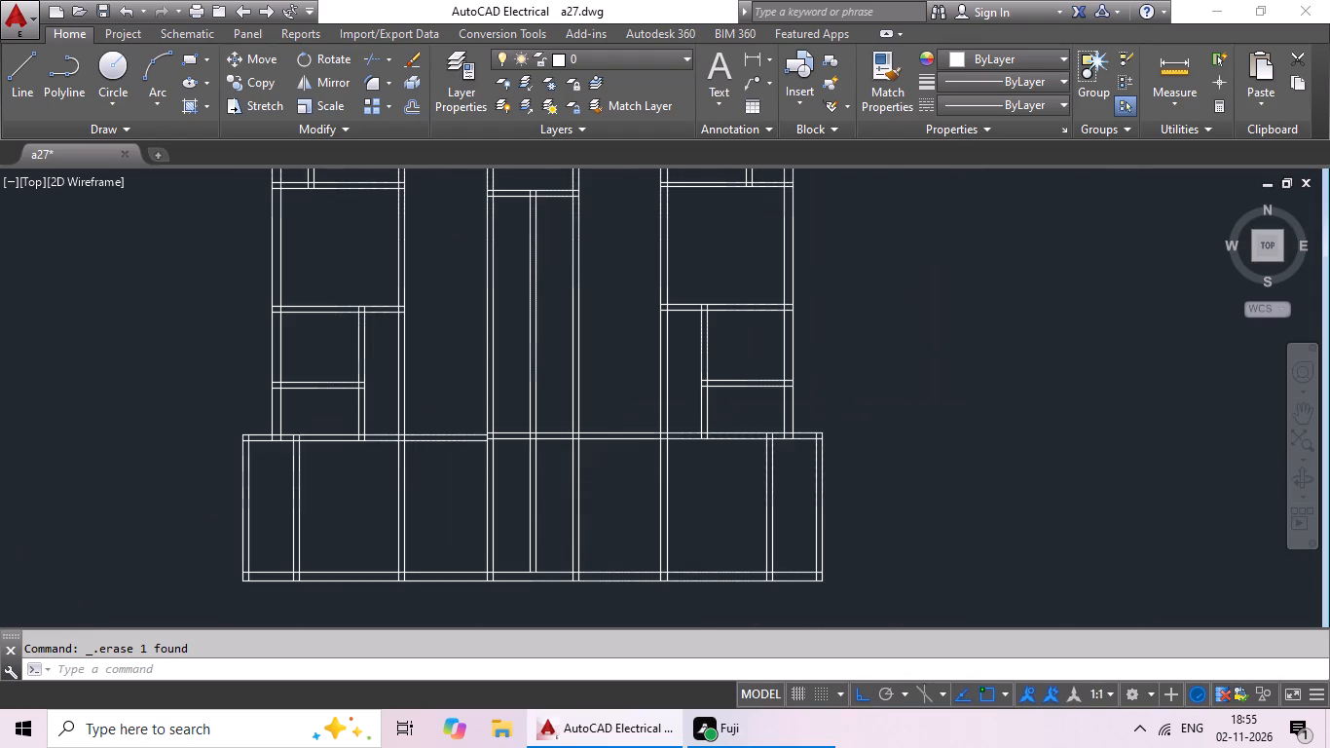
{"action": "middle_click_drag", "start_coordinate": [638, 477], "coordinate": [565, 513]}
{"action": "key", "text": "Escape"}
{"action": "key", "text": "Escape"}
{"action": "key", "text": "Escape"}
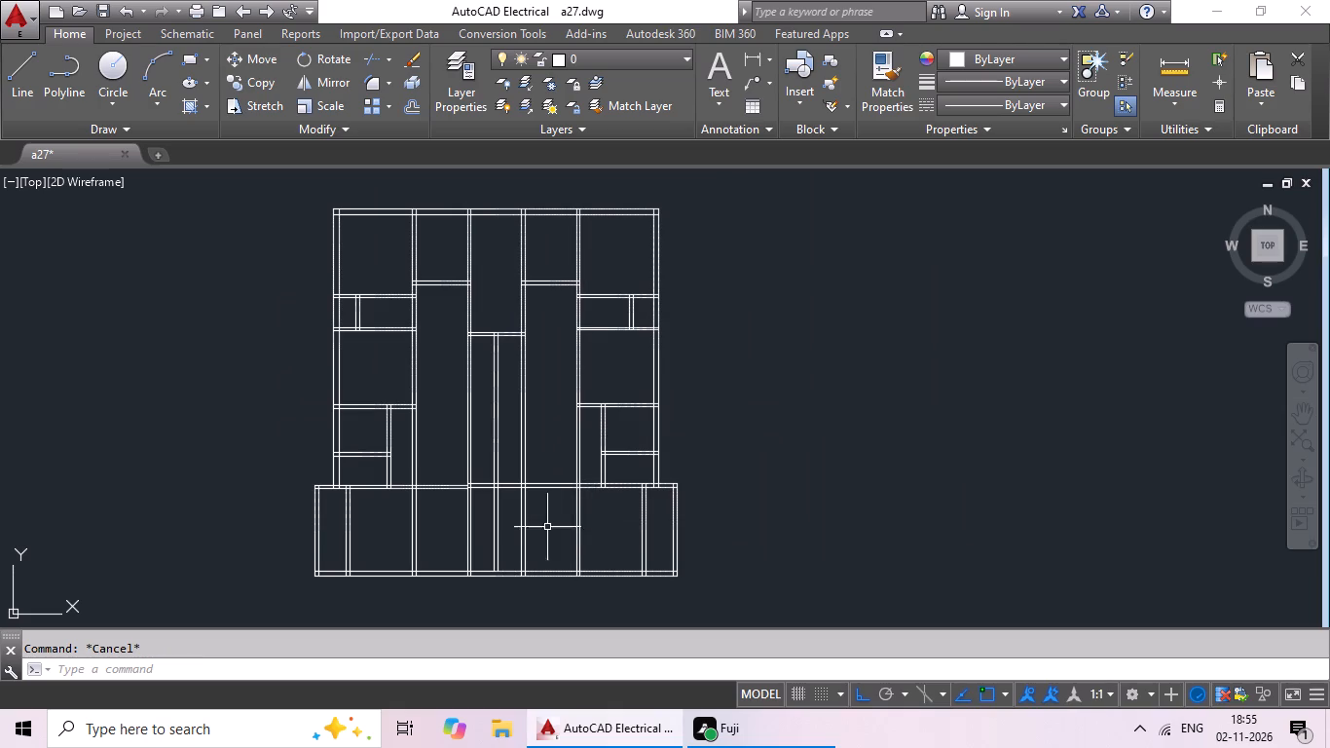
{"action": "scroll", "coordinate": [517, 523], "scroll_direction": "up", "scroll_amount": 3}
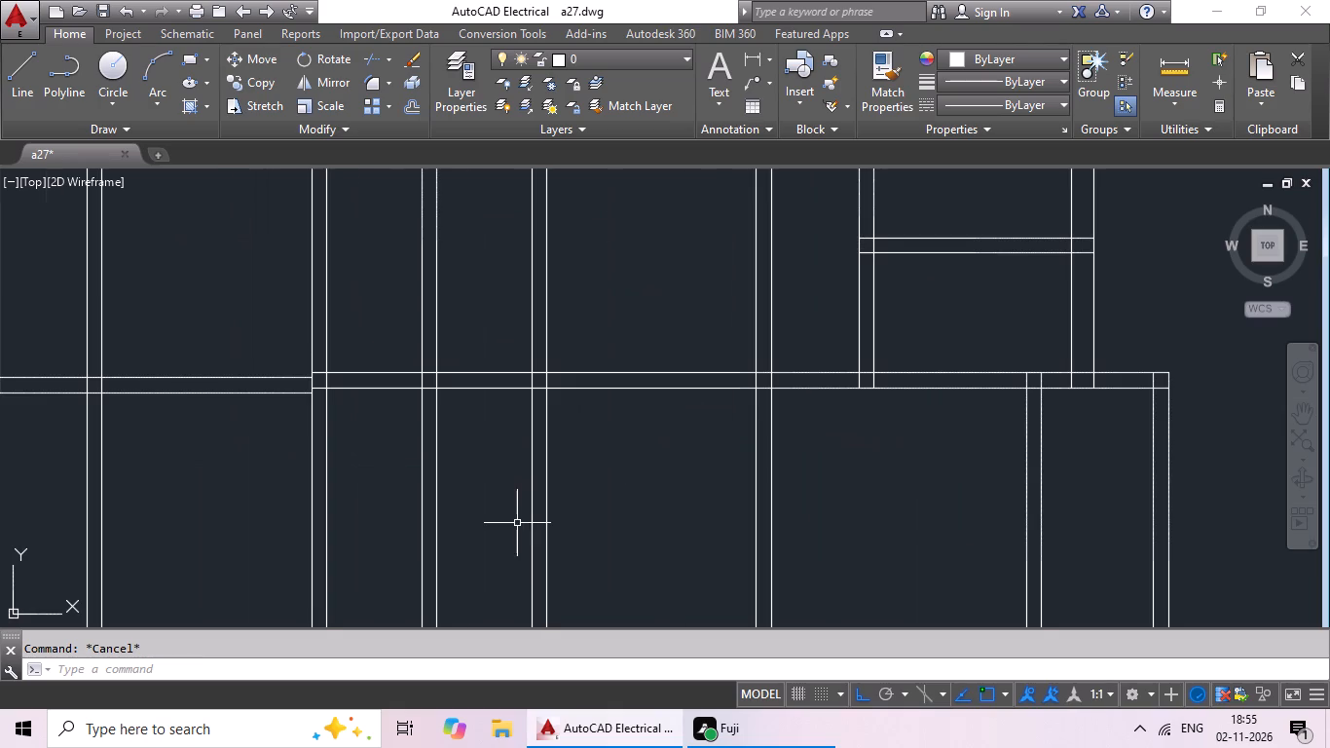
{"action": "middle_click_drag", "start_coordinate": [517, 522], "coordinate": [523, 520]}
{"action": "middle_click_drag", "start_coordinate": [523, 520], "coordinate": [541, 517]}
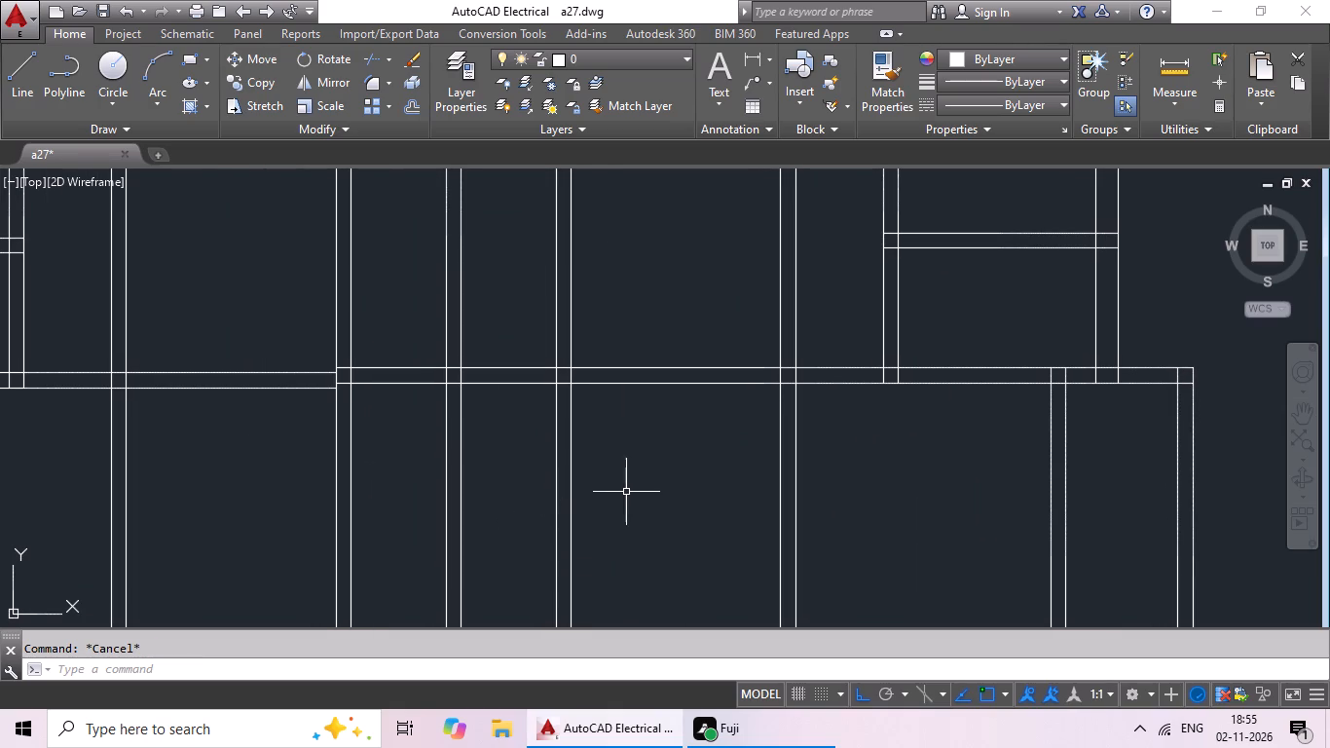
{"action": "scroll", "coordinate": [630, 489], "scroll_direction": "down", "scroll_amount": 2}
{"action": "middle_click_drag", "start_coordinate": [630, 488], "coordinate": [561, 500]}
{"action": "middle_click_drag", "start_coordinate": [553, 502], "coordinate": [595, 478]}
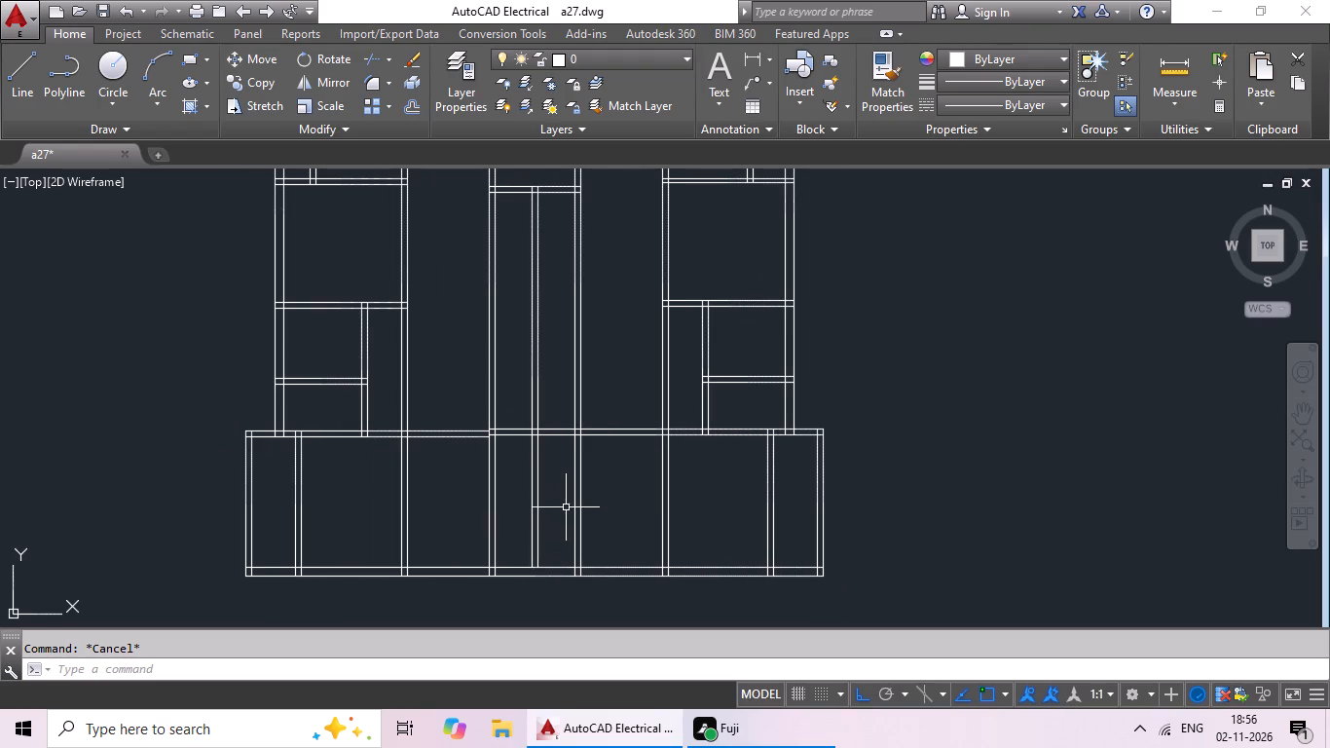
Trim both vertical partitions bounding the middle bay between the full-width southern partition and the south wall's inner face.
{"action": "key", "text": "Escape"}
{"action": "key", "text": "Escape"}
{"action": "type", "text": "tr"}
{"action": "key", "text": "space"}
{"action": "key", "text": "space"}
{"action": "left_click_drag", "start_coordinate": [611, 457], "coordinate": [558, 534]}
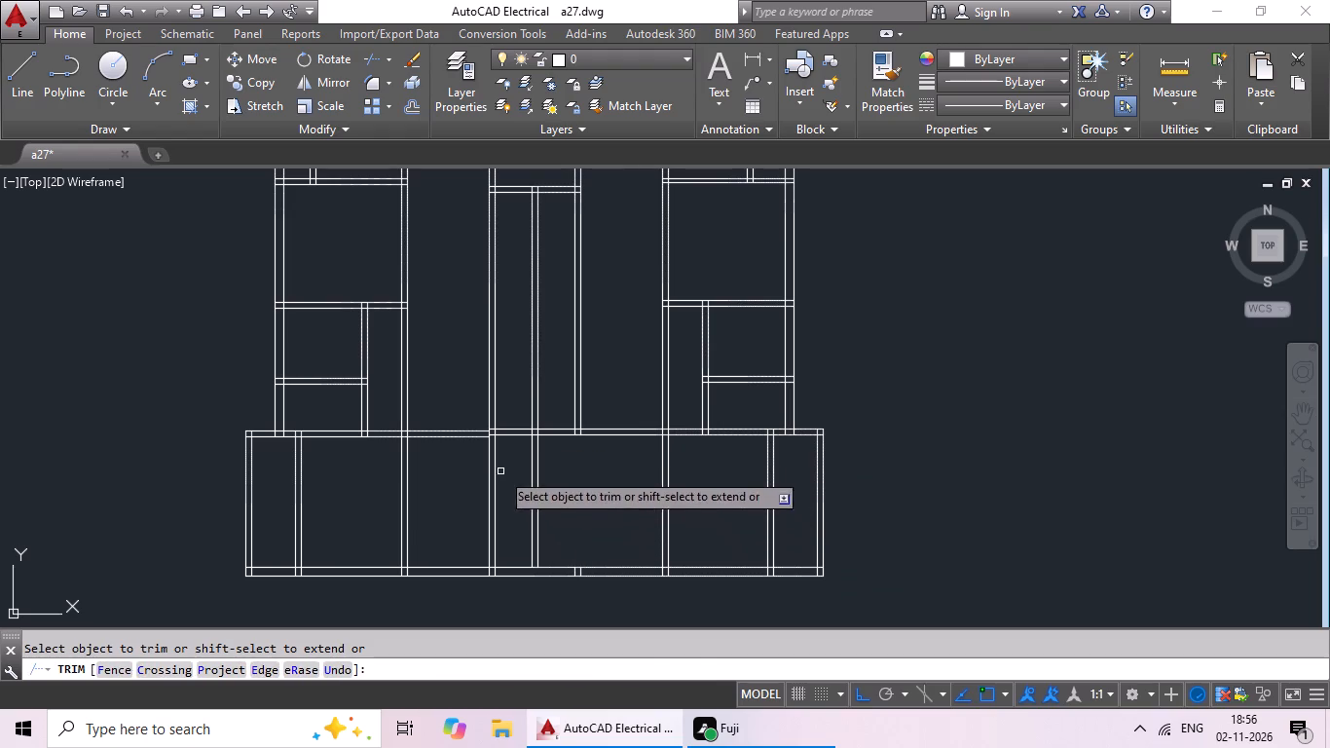
{"action": "left_click_drag", "start_coordinate": [502, 462], "coordinate": [472, 527]}
{"action": "scroll", "coordinate": [631, 489], "scroll_direction": "down", "scroll_amount": 1}
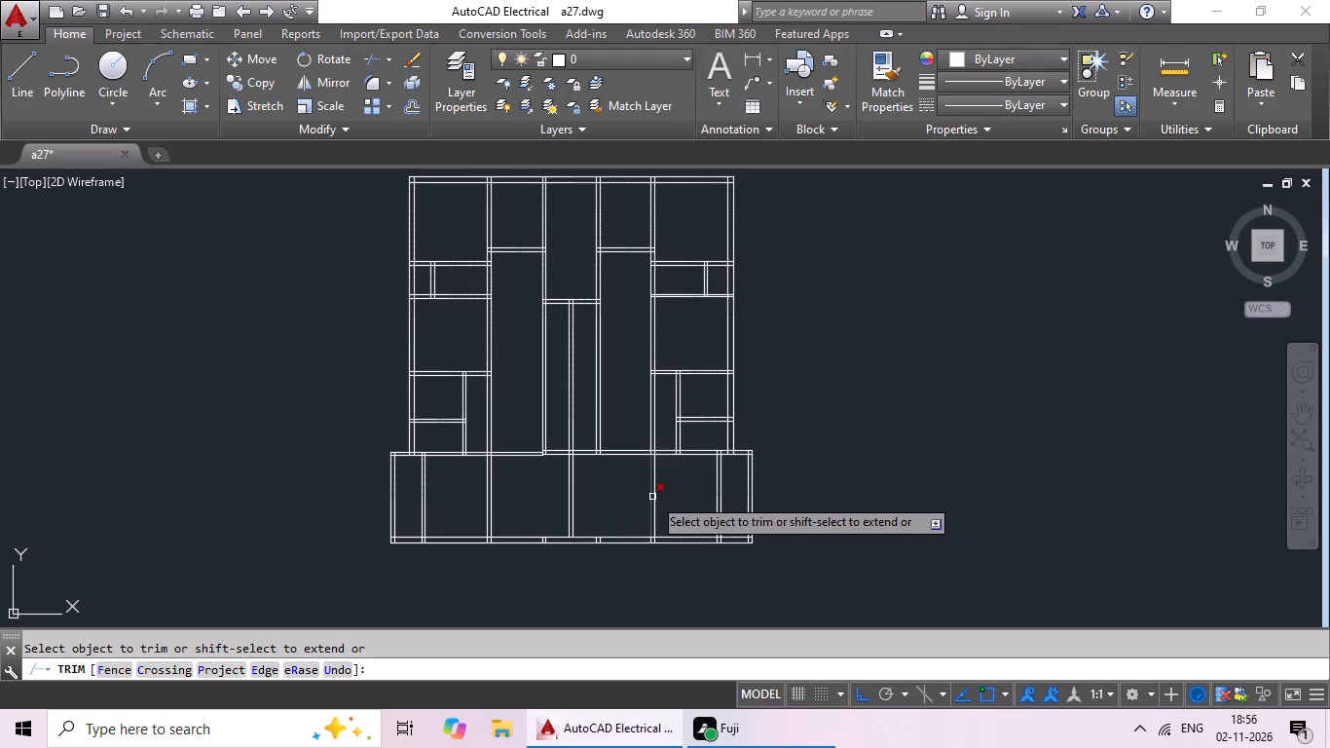
{"action": "key", "text": "Escape"}
{"action": "key", "text": "Escape"}
Erase the four short line remnants of those two partitions inside the south wall's thickness.
{"action": "scroll", "coordinate": [603, 541], "scroll_direction": "up", "scroll_amount": 3}
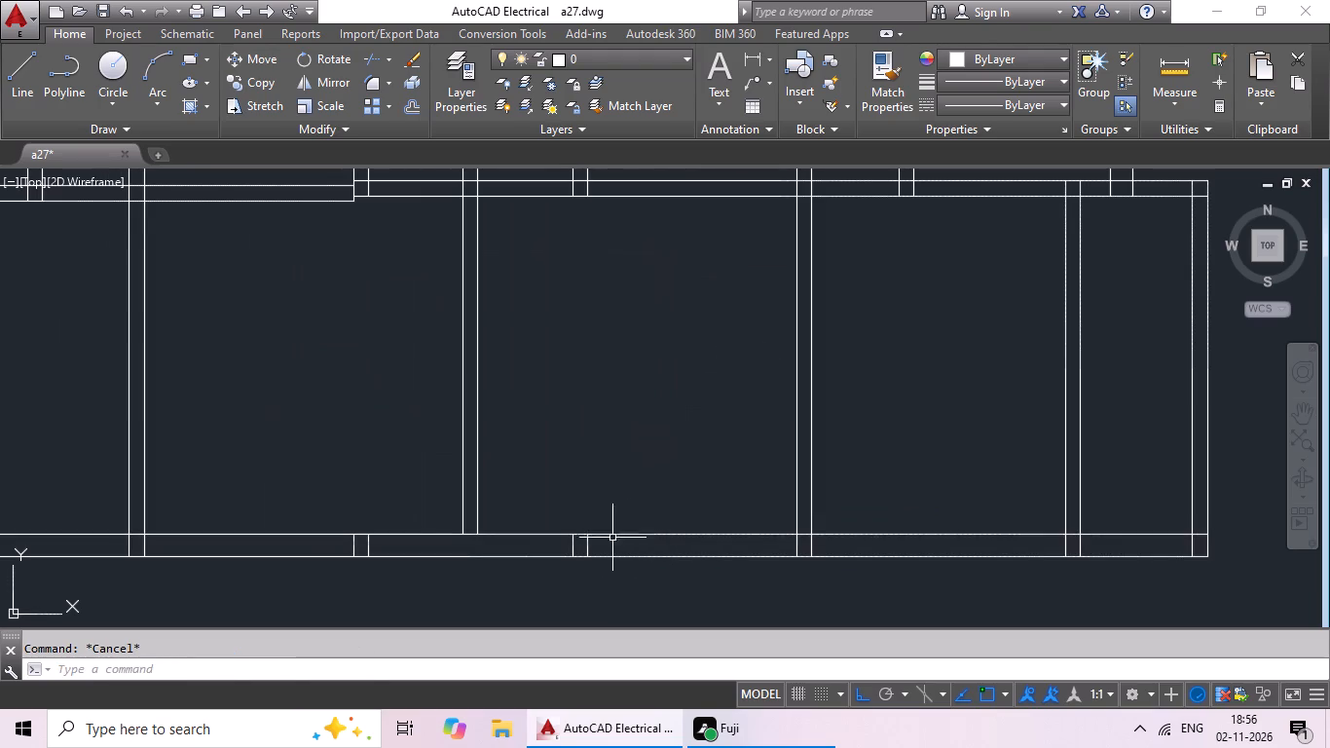
{"action": "scroll", "coordinate": [603, 544], "scroll_direction": "up", "scroll_amount": 2}
{"action": "left_click_drag", "start_coordinate": [647, 542], "coordinate": [492, 544]}
{"action": "left_click", "coordinate": [491, 544]}
{"action": "middle_click_drag", "start_coordinate": [453, 553], "coordinate": [582, 547]}
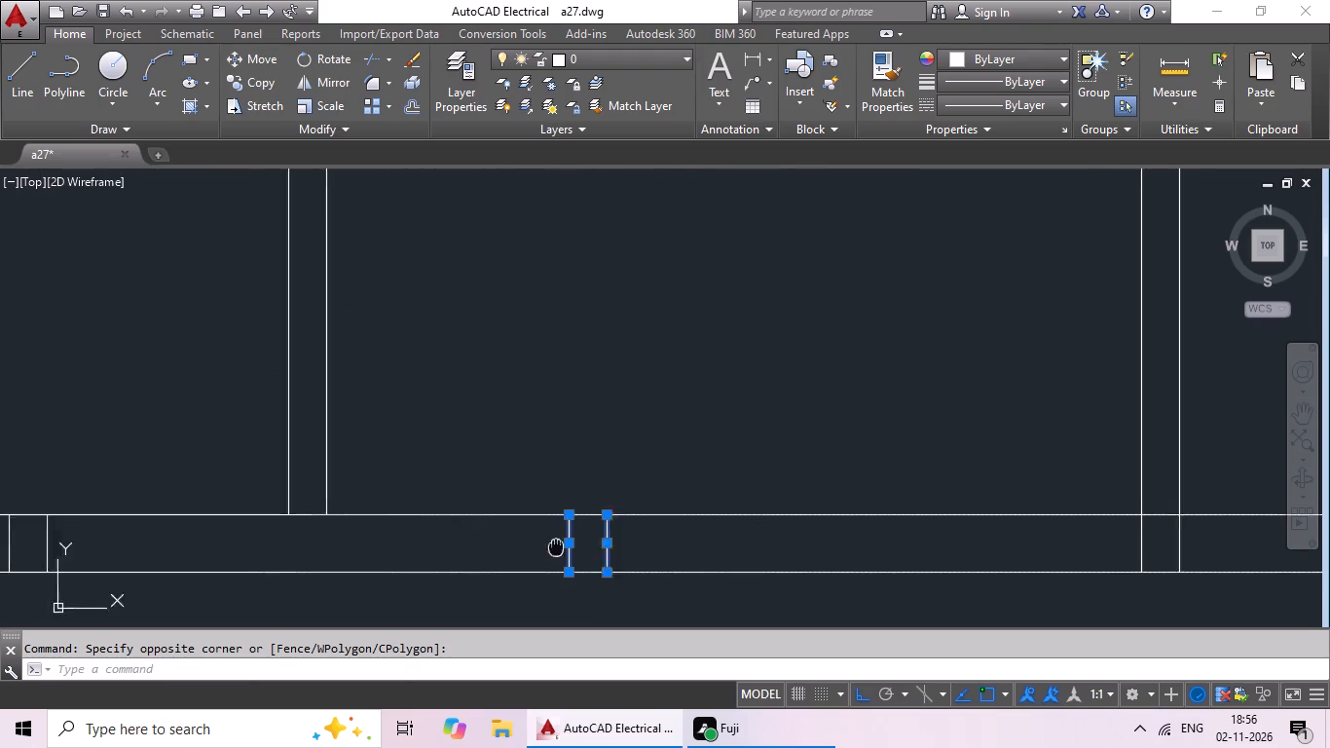
{"action": "middle_click_drag", "start_coordinate": [582, 547], "coordinate": [885, 547]}
{"action": "left_click_drag", "start_coordinate": [474, 542], "coordinate": [323, 545]}
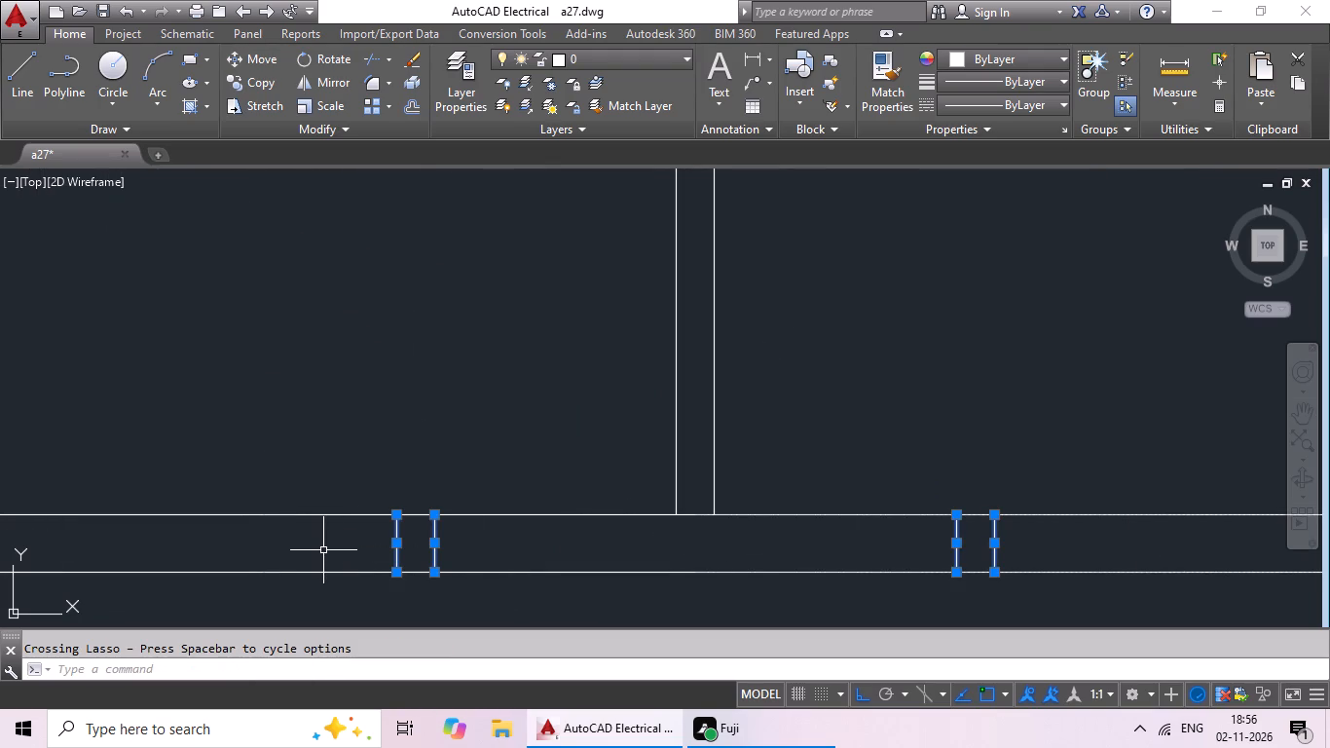
{"action": "key", "text": "Delete"}
{"action": "key", "text": "Escape"}
Extend both faces of the central vertical partition south to the south wall's outer face.
{"action": "type", "text": "ex"}
{"action": "key", "text": "space"}
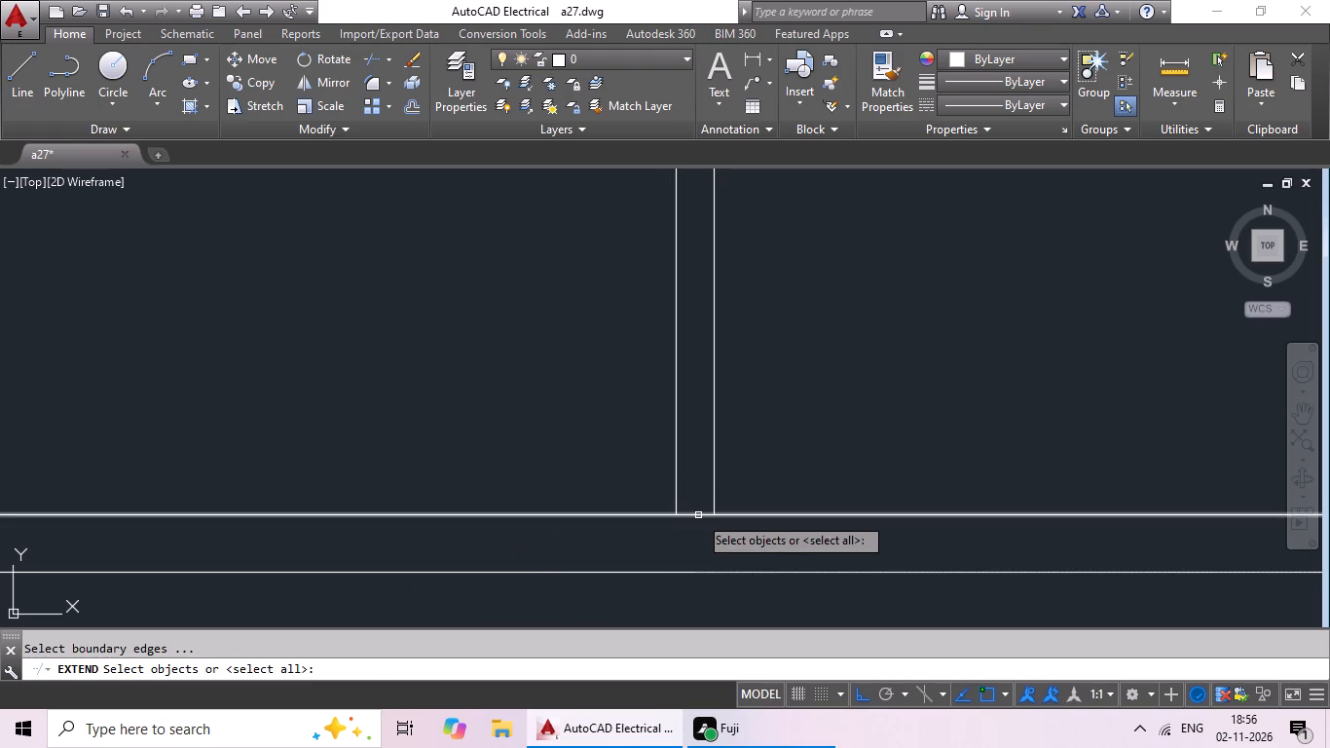
{"action": "key", "text": "space"}
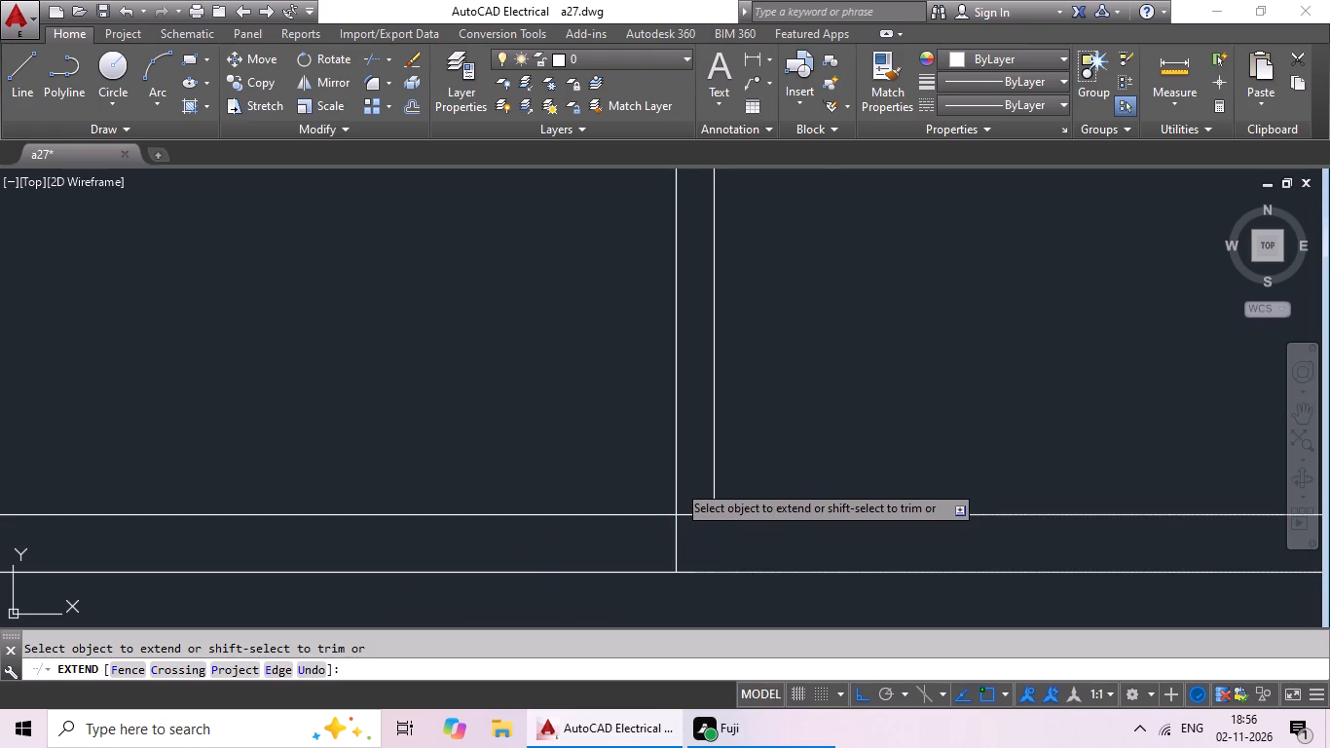
{"action": "left_click", "coordinate": [677, 483]}
{"action": "left_click", "coordinate": [717, 472]}
Extend the south face of the southern partition's western part east to the eastern projection's outer wall face.
{"action": "scroll", "coordinate": [776, 475], "scroll_direction": "down", "scroll_amount": 5}
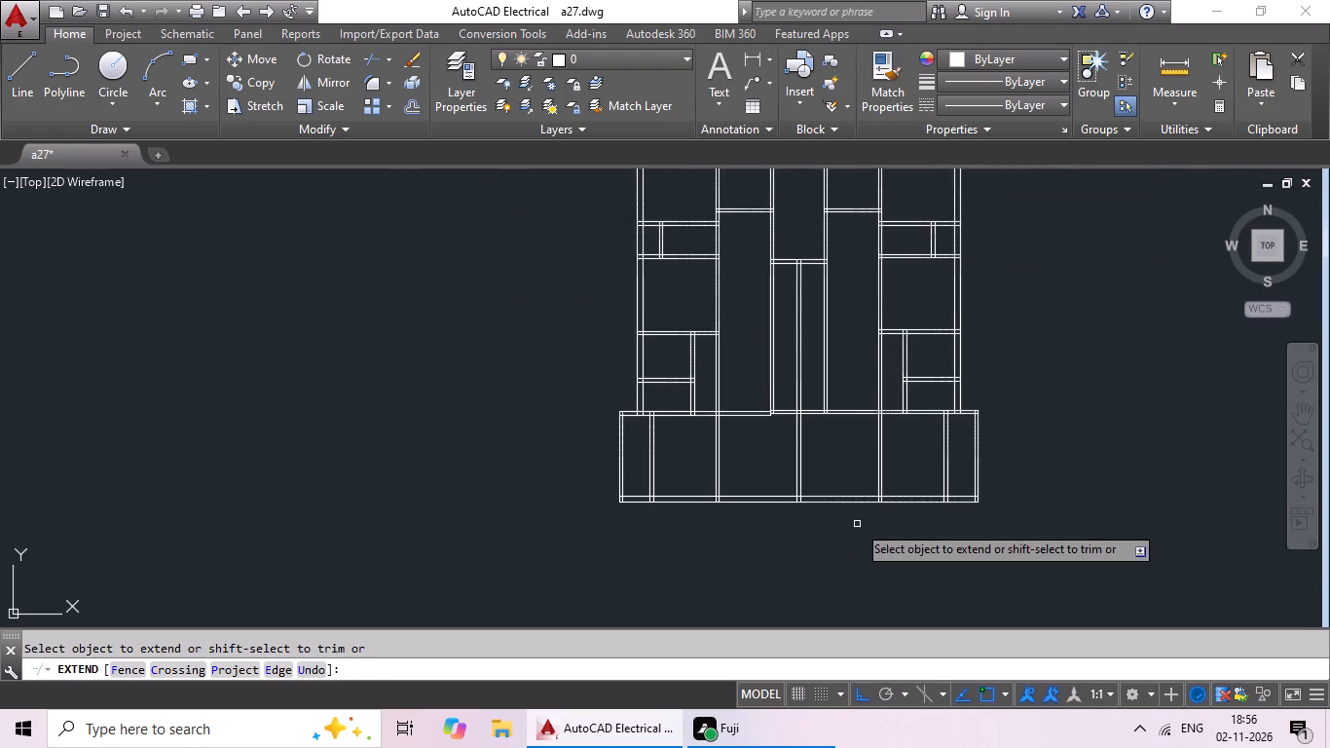
{"action": "middle_click_drag", "start_coordinate": [844, 551], "coordinate": [783, 604]}
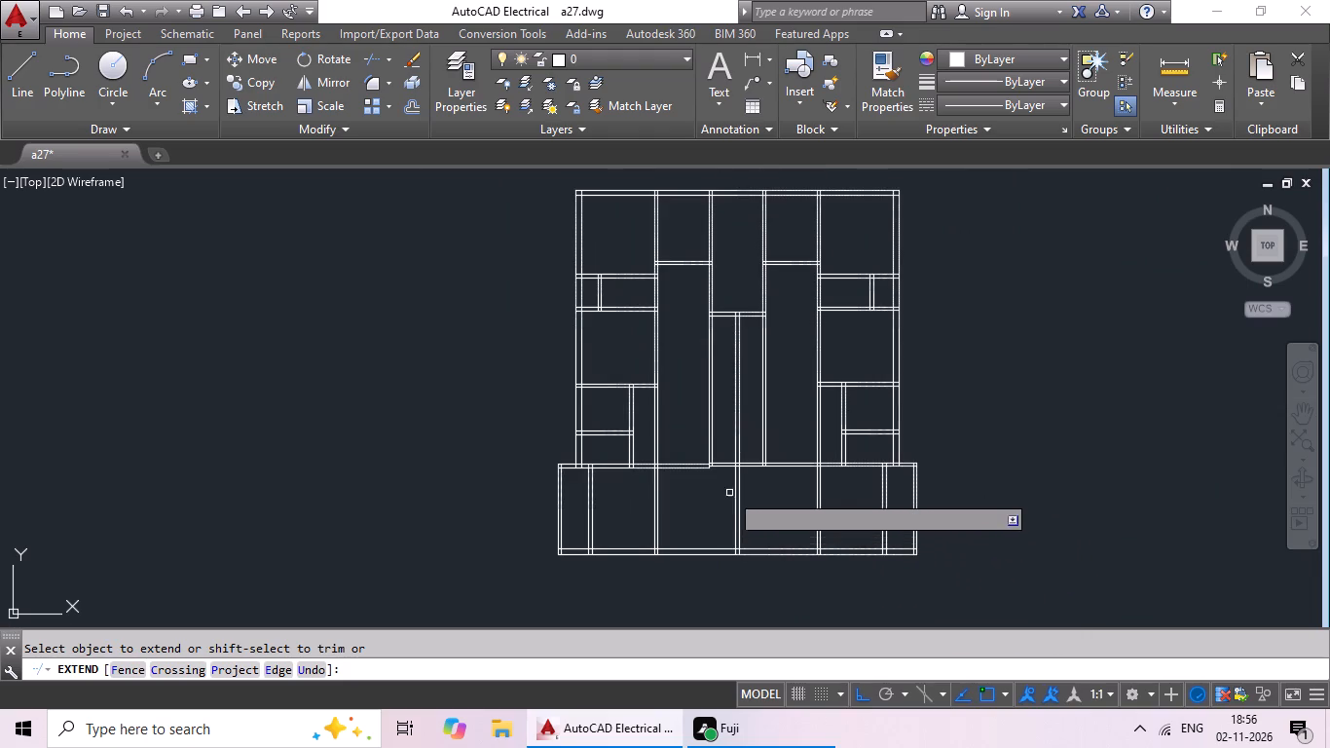
{"action": "scroll", "coordinate": [718, 460], "scroll_direction": "up", "scroll_amount": 3}
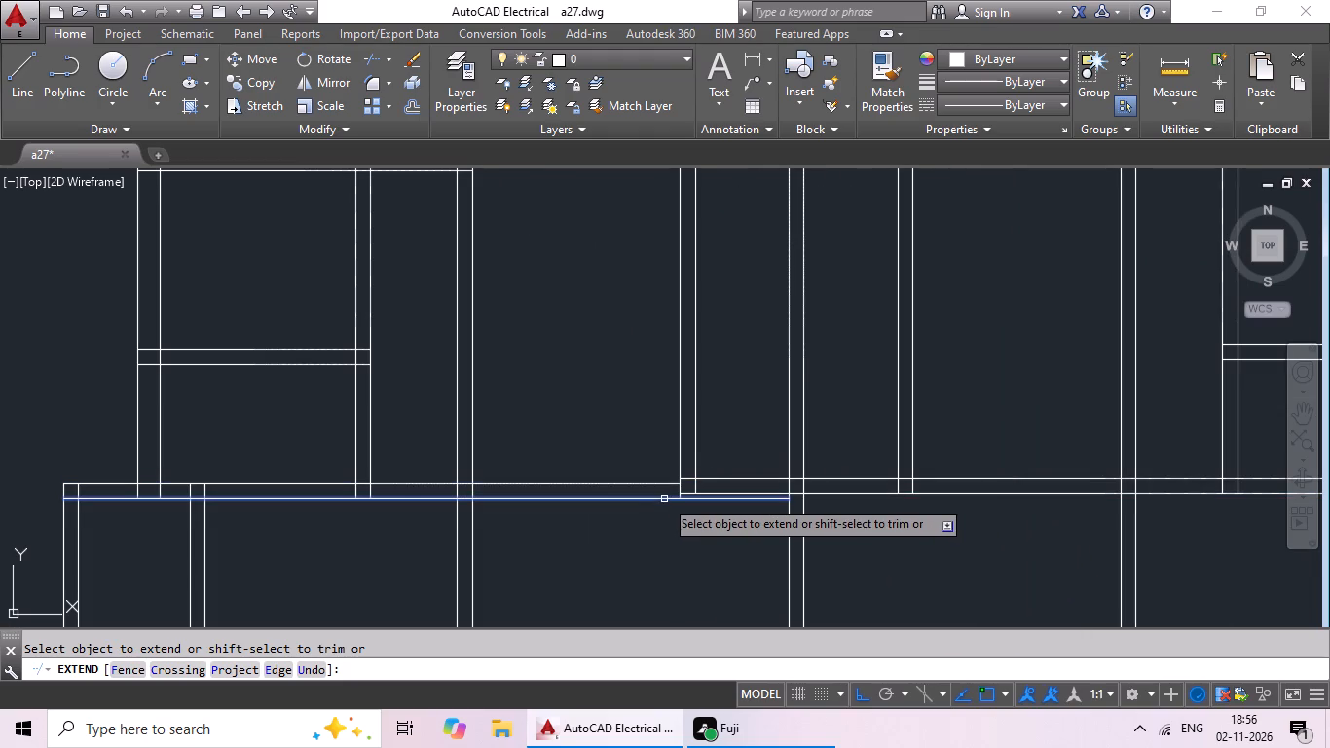
{"action": "left_click", "coordinate": [664, 498]}
{"action": "left_click", "coordinate": [701, 498]}
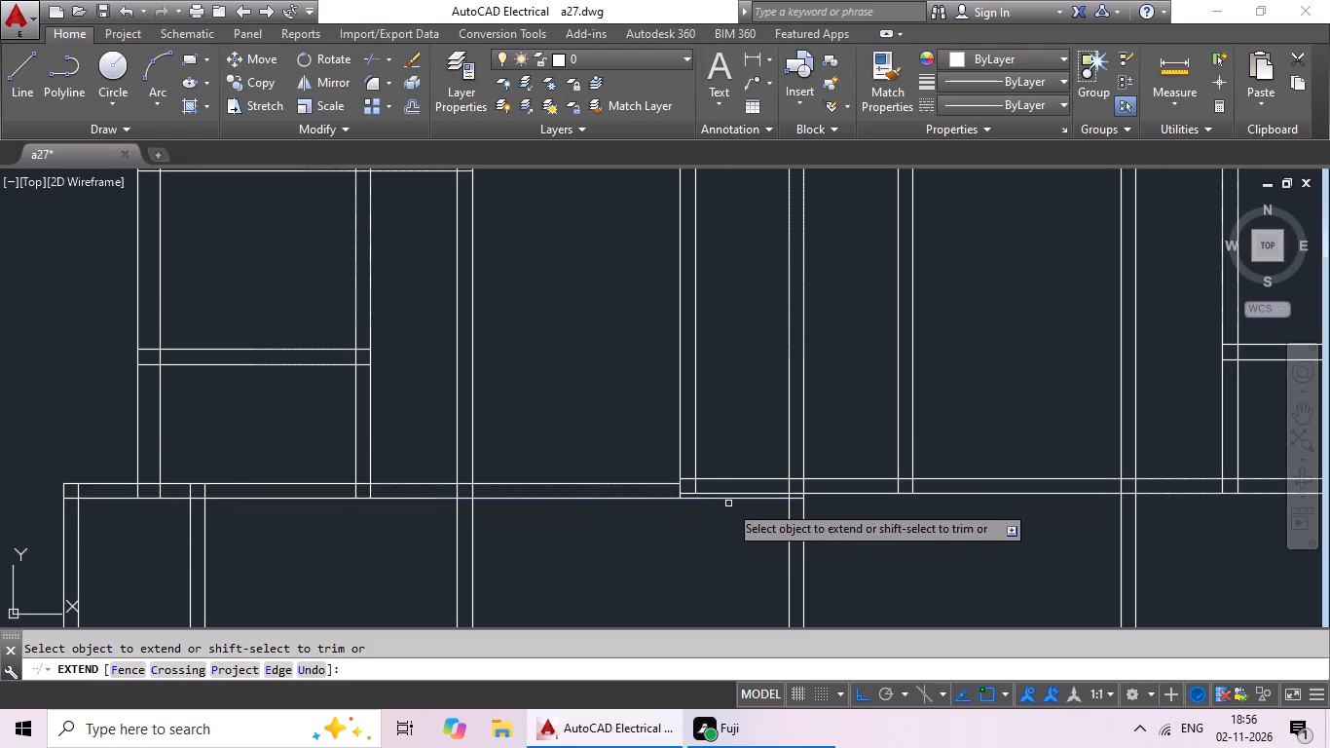
{"action": "left_click", "coordinate": [765, 499]}
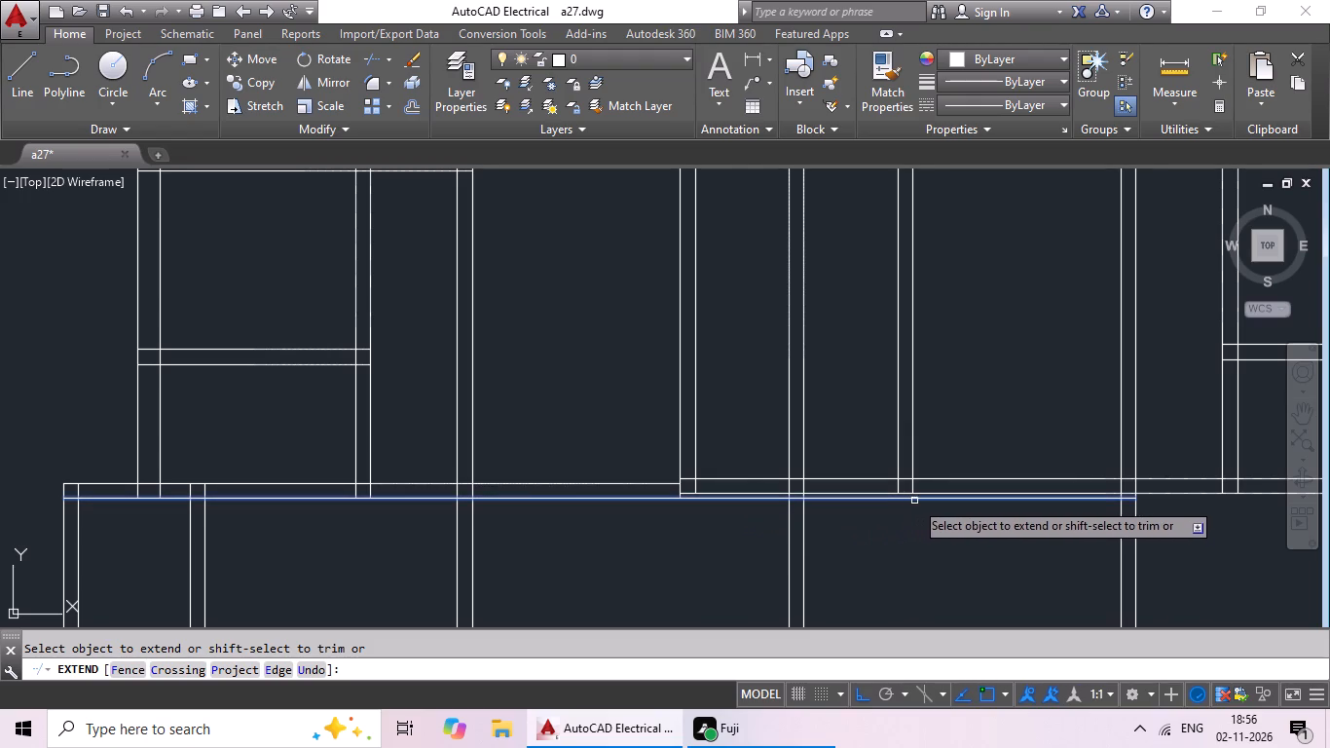
{"action": "left_click", "coordinate": [915, 500]}
{"action": "middle_click_drag", "start_coordinate": [1010, 539], "coordinate": [809, 554]}
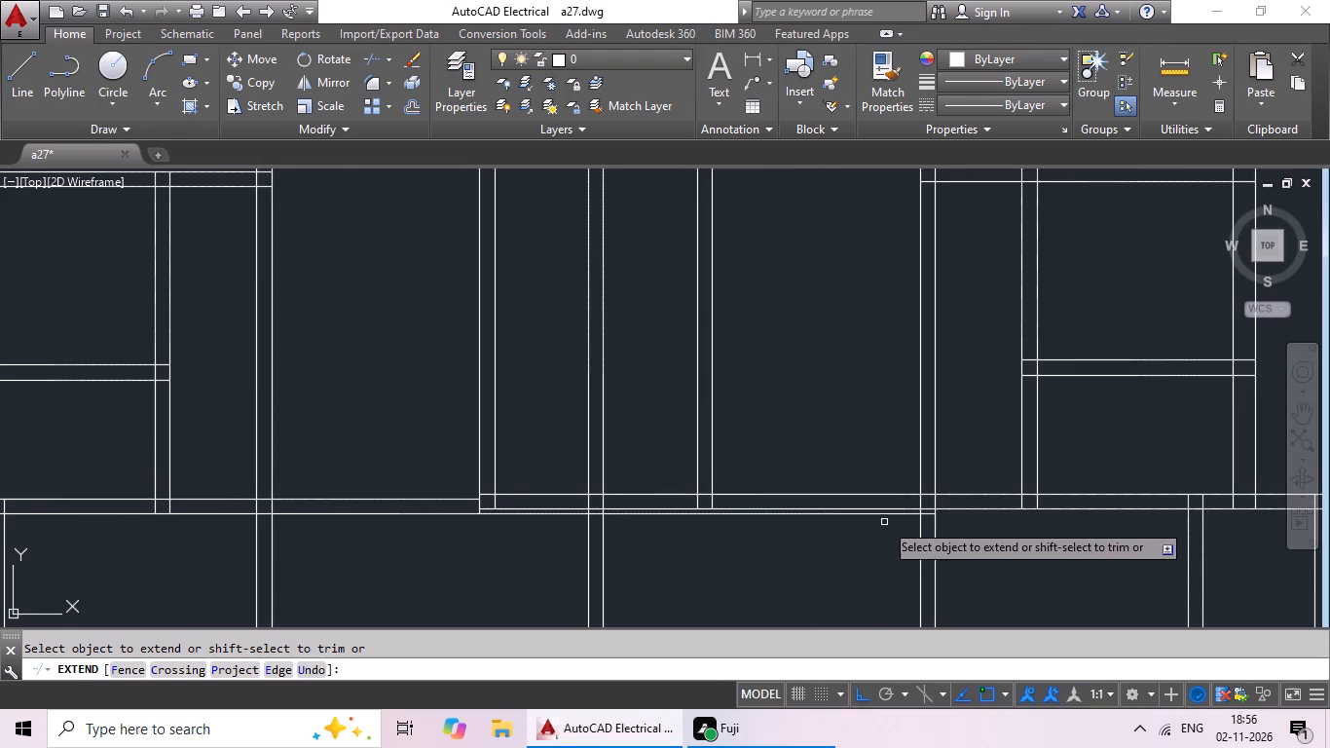
{"action": "left_click", "coordinate": [912, 515]}
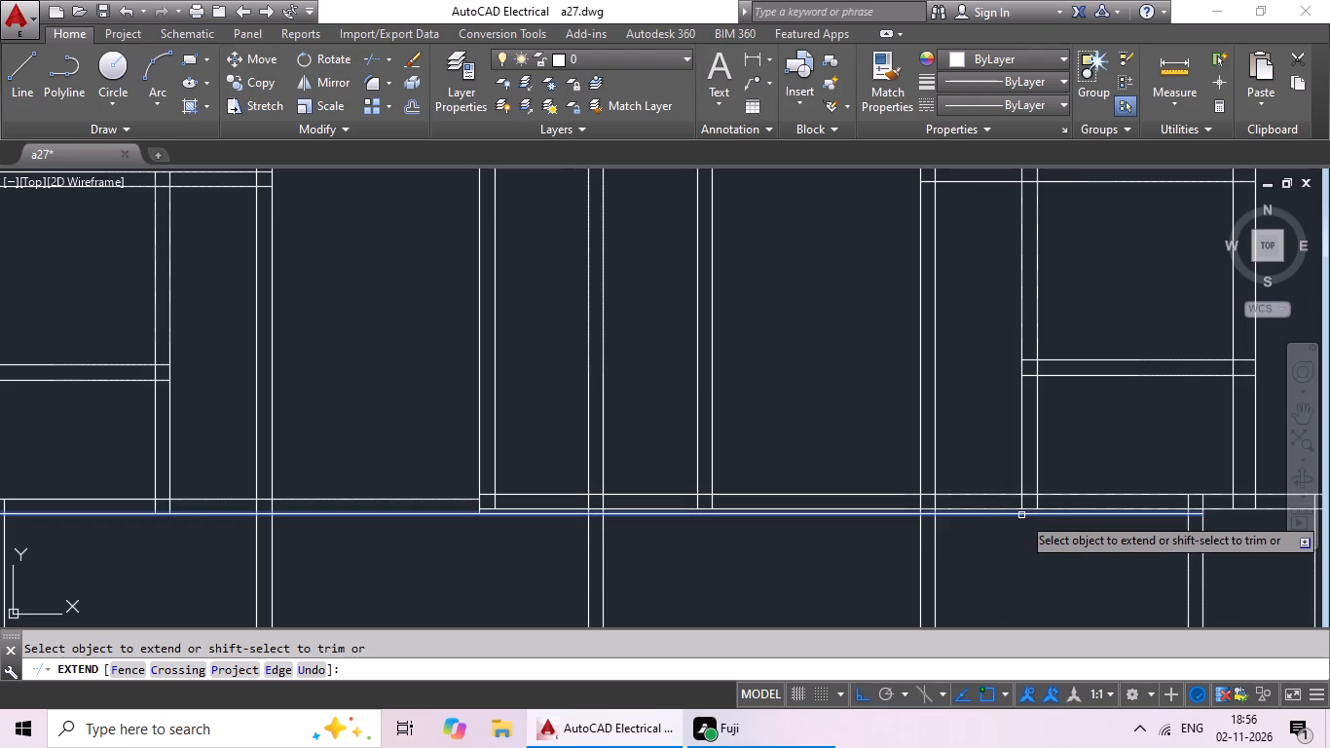
{"action": "left_click", "coordinate": [1021, 515]}
{"action": "middle_click_drag", "start_coordinate": [1091, 533], "coordinate": [739, 536]}
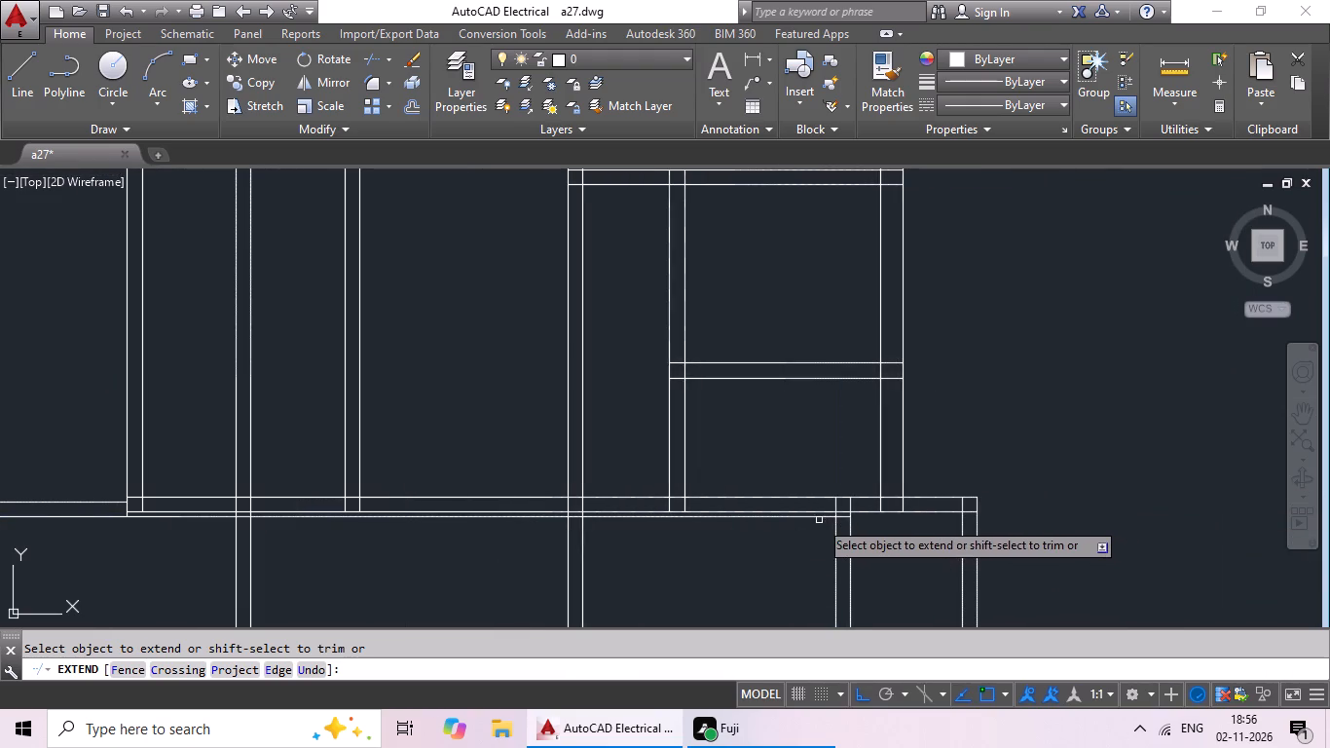
{"action": "left_click", "coordinate": [807, 517]}
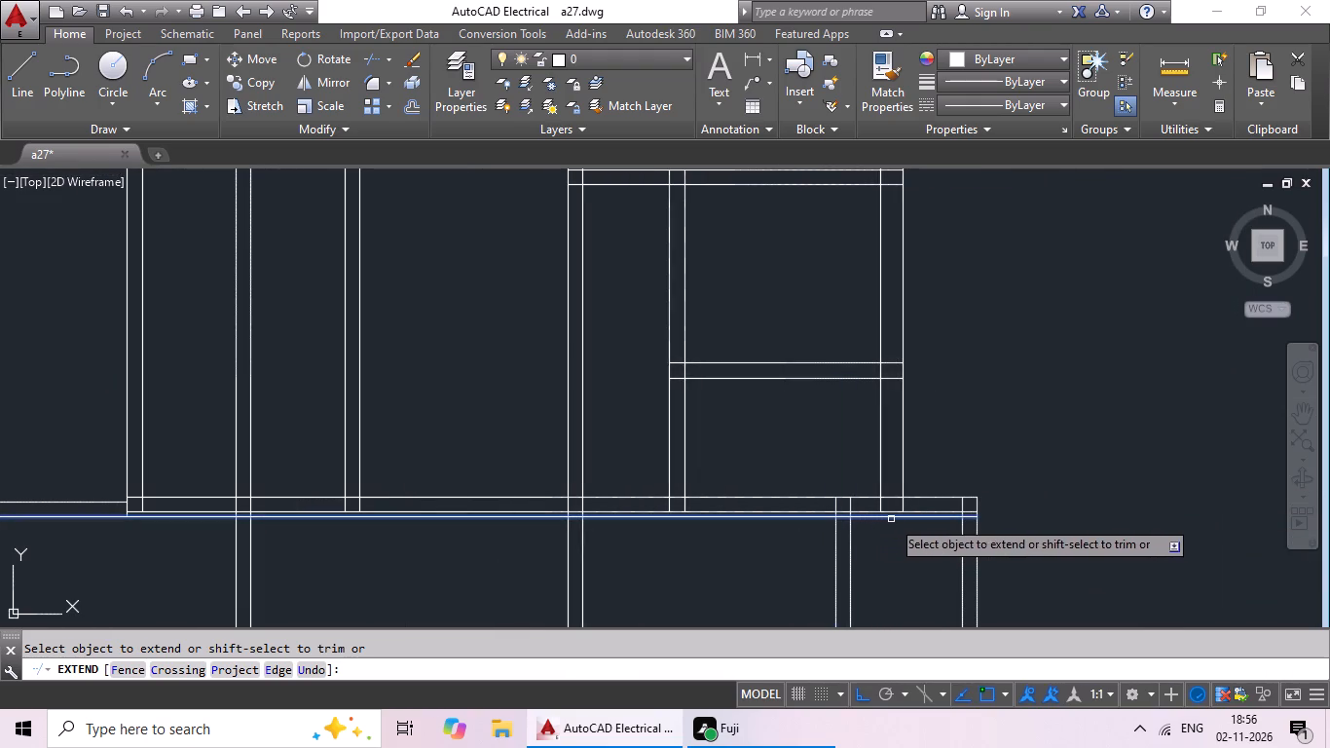
{"action": "left_click", "coordinate": [900, 516]}
{"action": "scroll", "coordinate": [1022, 549], "scroll_direction": "down", "scroll_amount": 3}
{"action": "middle_click_drag", "start_coordinate": [1023, 549], "coordinate": [987, 410]}
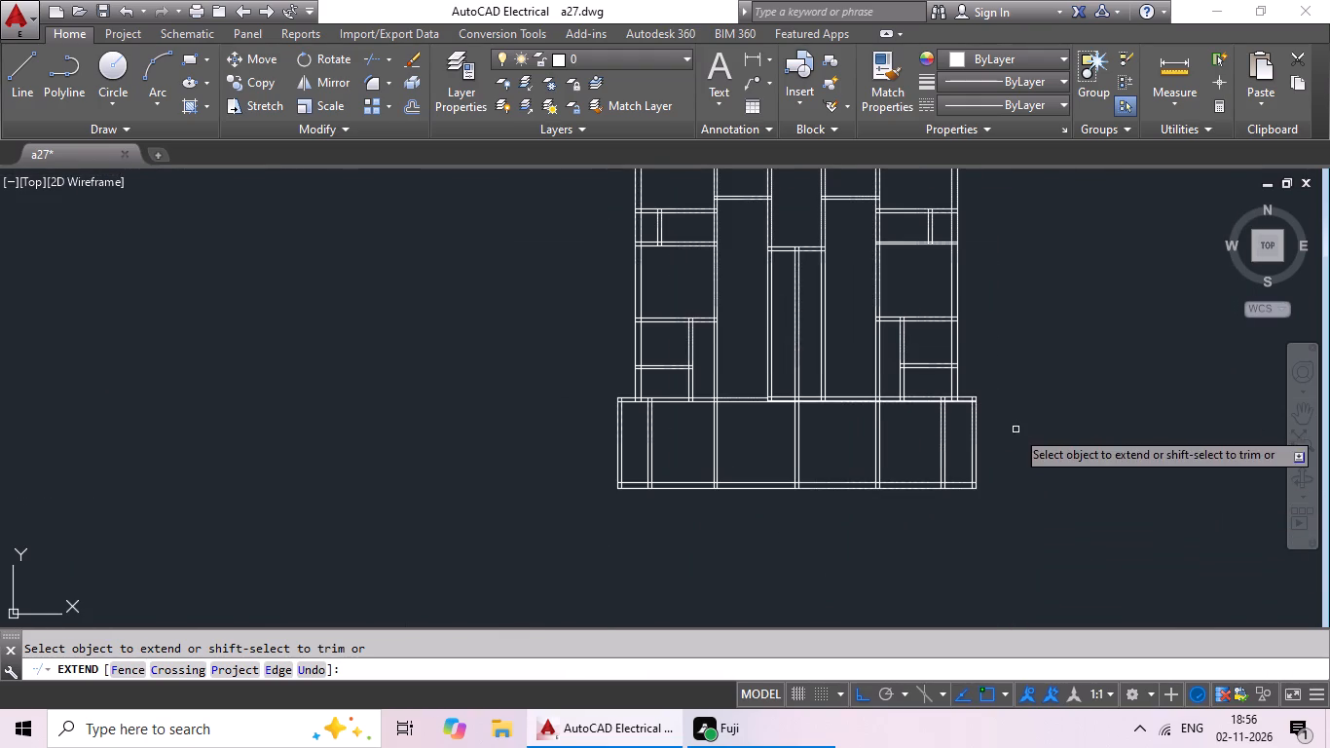
Extend the north face of the southern partition's western part east to the eastern projection's outer wall face.
{"action": "middle_click_drag", "start_coordinate": [1015, 429], "coordinate": [947, 474]}
{"action": "scroll", "coordinate": [734, 437], "scroll_direction": "up", "scroll_amount": 3}
{"action": "middle_click_drag", "start_coordinate": [652, 453], "coordinate": [715, 423]}
{"action": "left_click", "coordinate": [647, 443]}
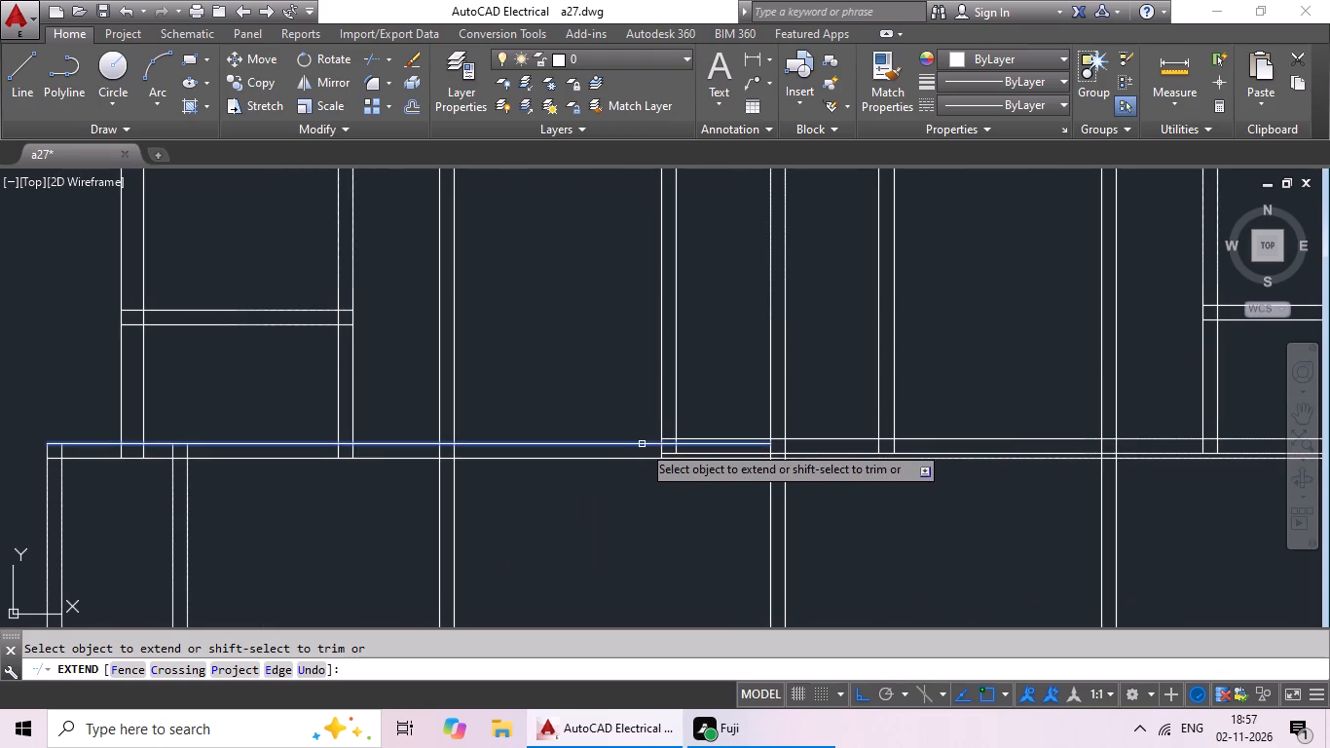
{"action": "left_click", "coordinate": [641, 444]}
{"action": "left_click", "coordinate": [624, 443]}
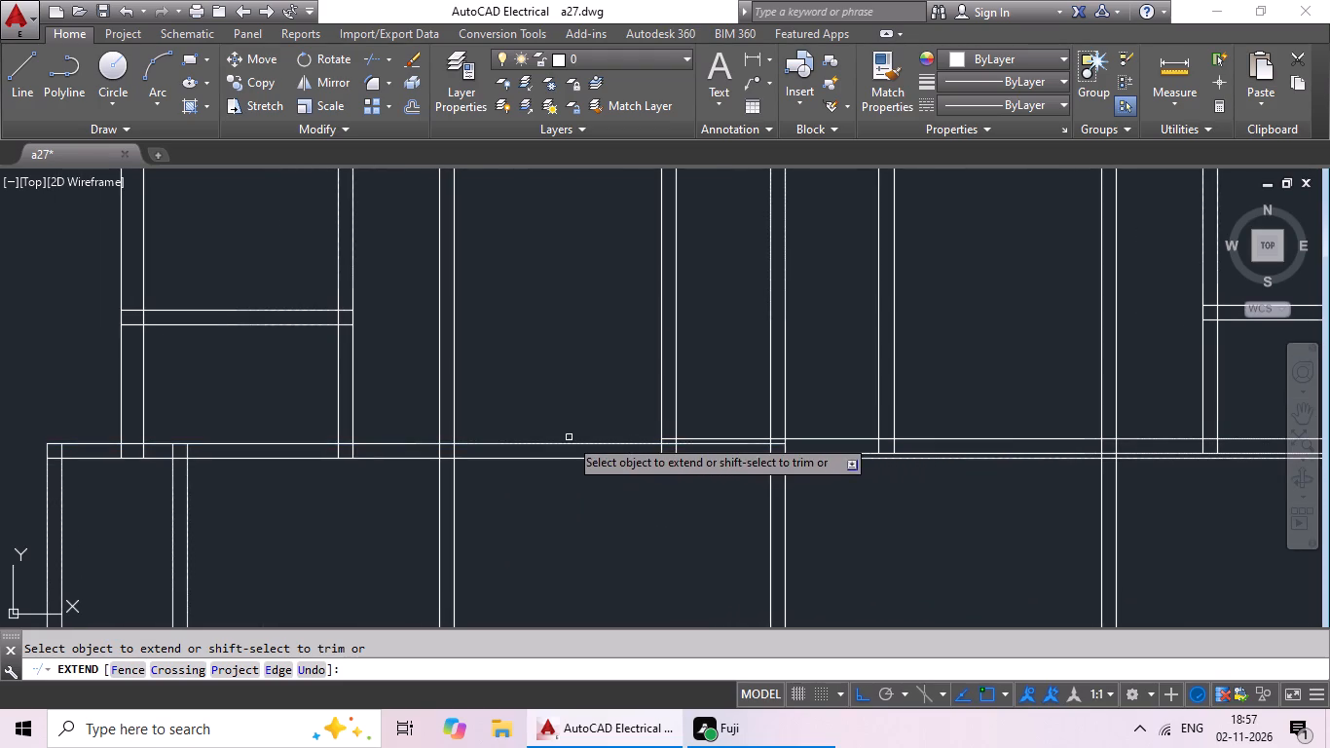
{"action": "left_click", "coordinate": [613, 442]}
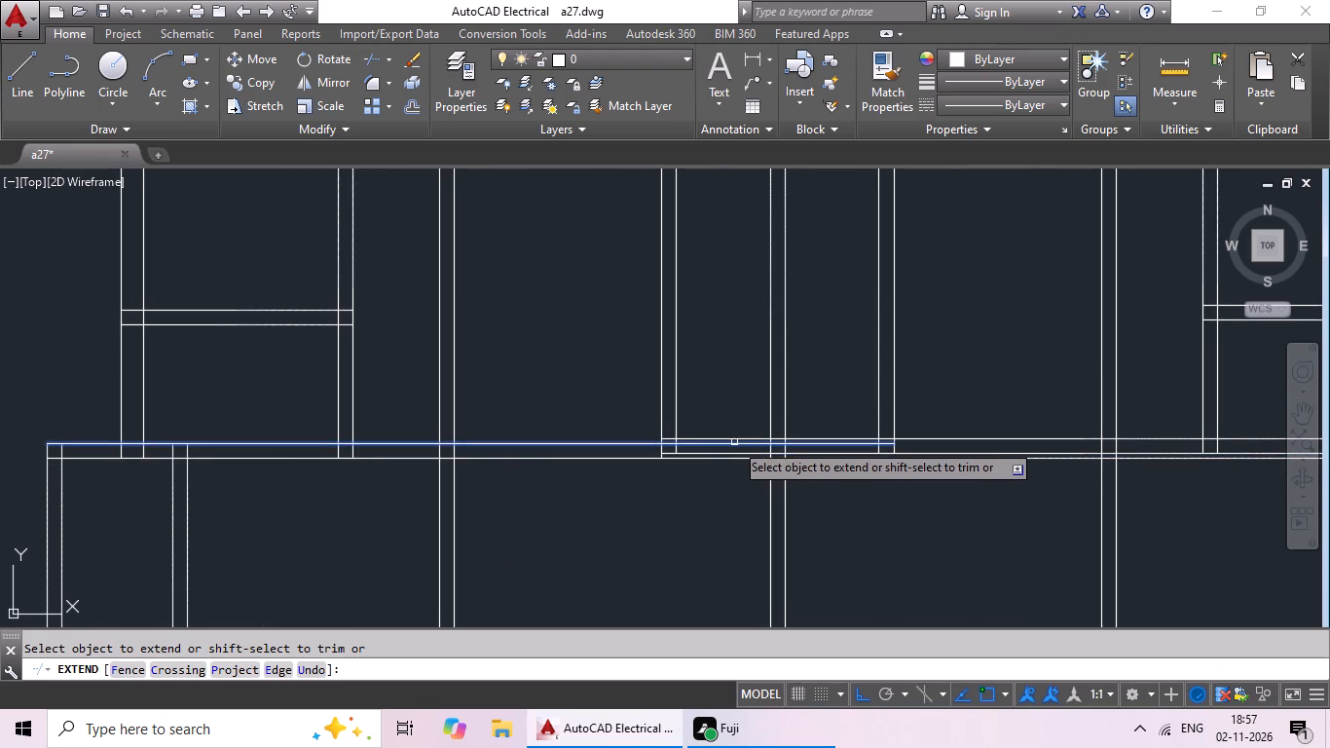
{"action": "left_click", "coordinate": [734, 442]}
{"action": "left_click", "coordinate": [809, 444]}
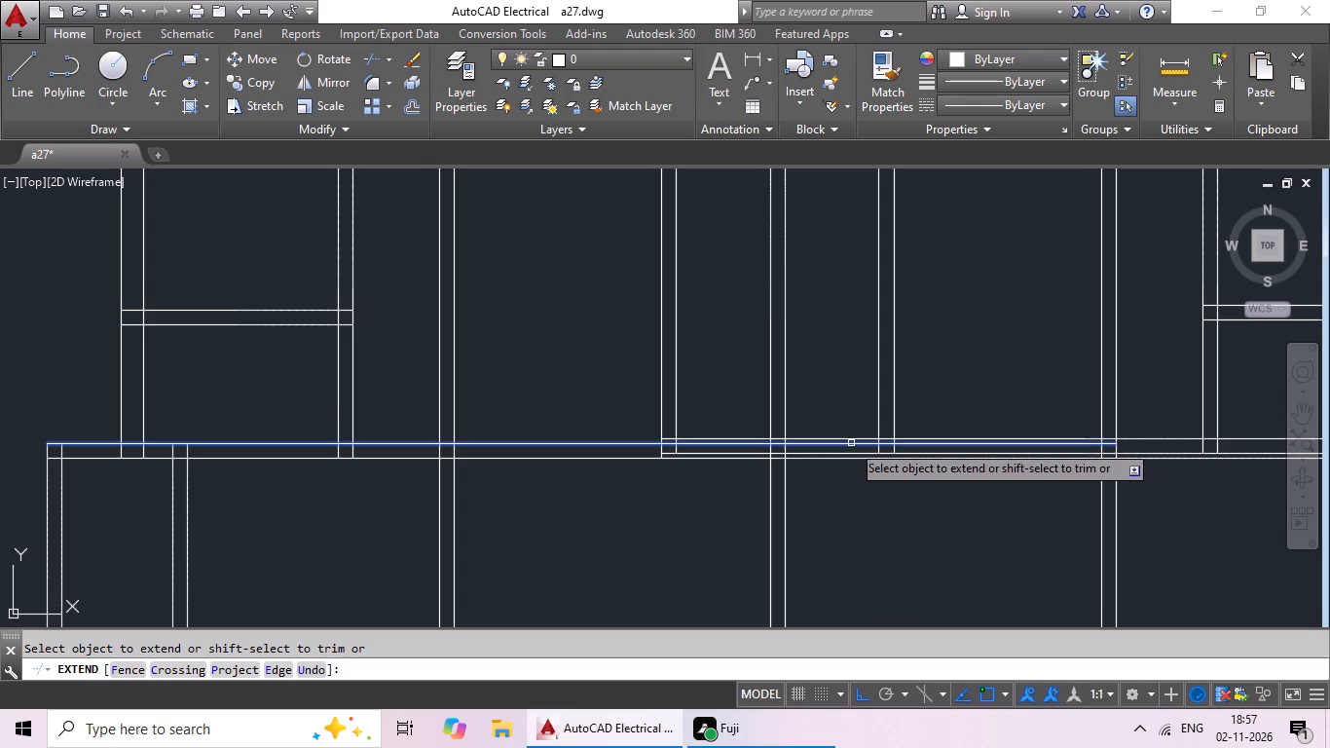
{"action": "left_click", "coordinate": [851, 443]}
{"action": "middle_click_drag", "start_coordinate": [918, 478], "coordinate": [745, 510]}
{"action": "scroll", "coordinate": [838, 481], "scroll_direction": "up", "scroll_amount": 1}
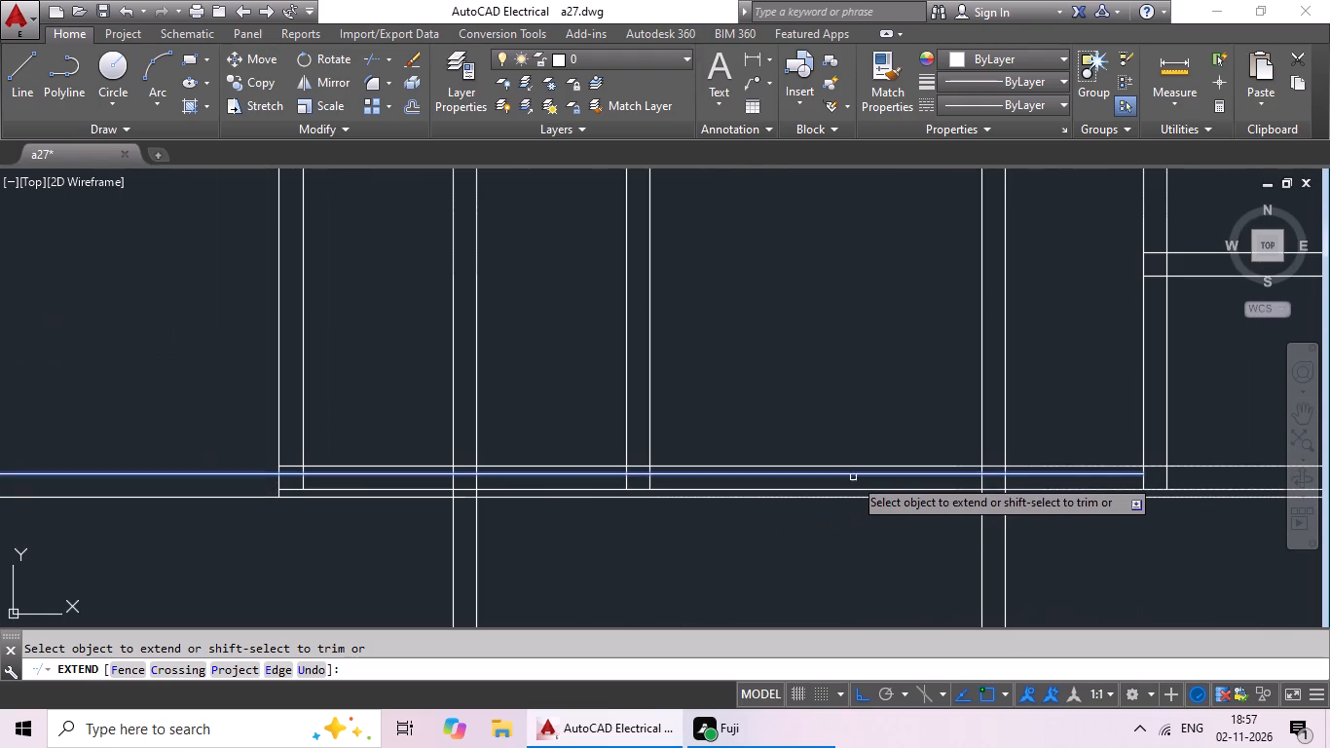
{"action": "left_click", "coordinate": [865, 477]}
{"action": "middle_click_drag", "start_coordinate": [865, 532], "coordinate": [697, 560]}
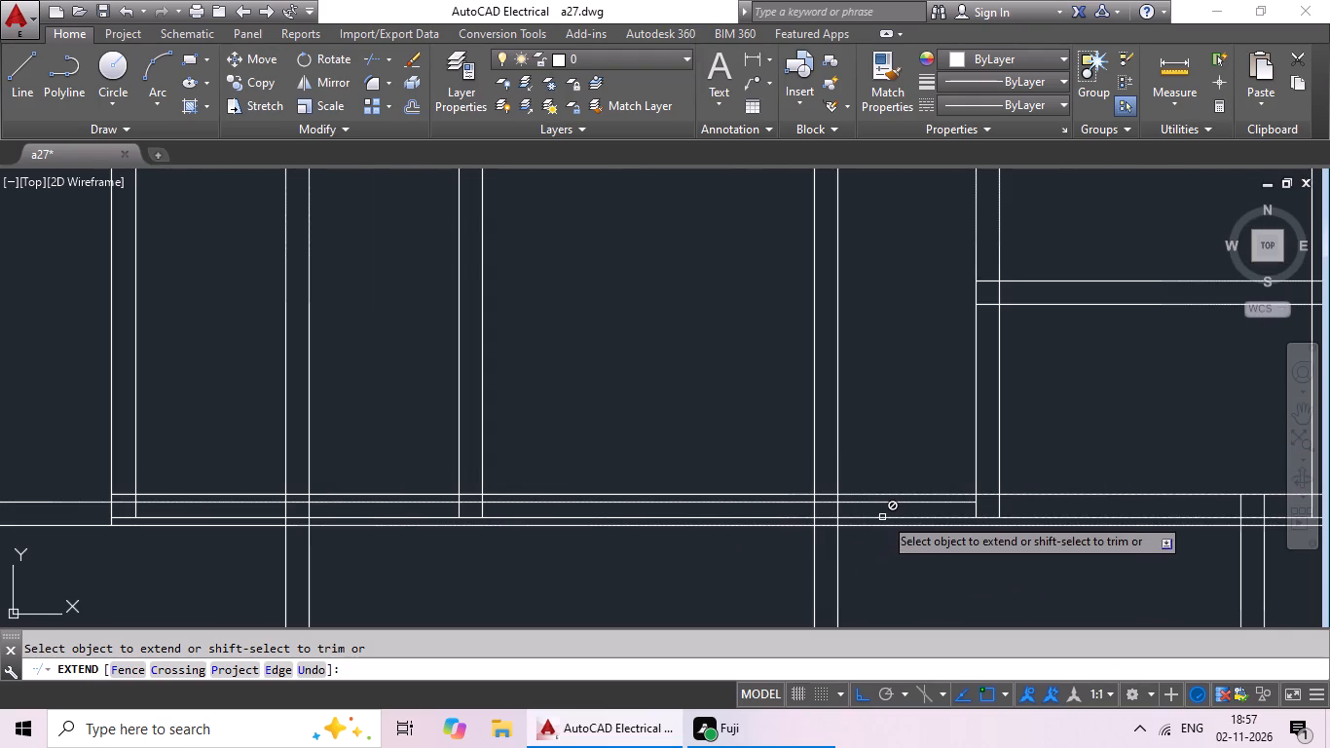
{"action": "left_click", "coordinate": [910, 505]}
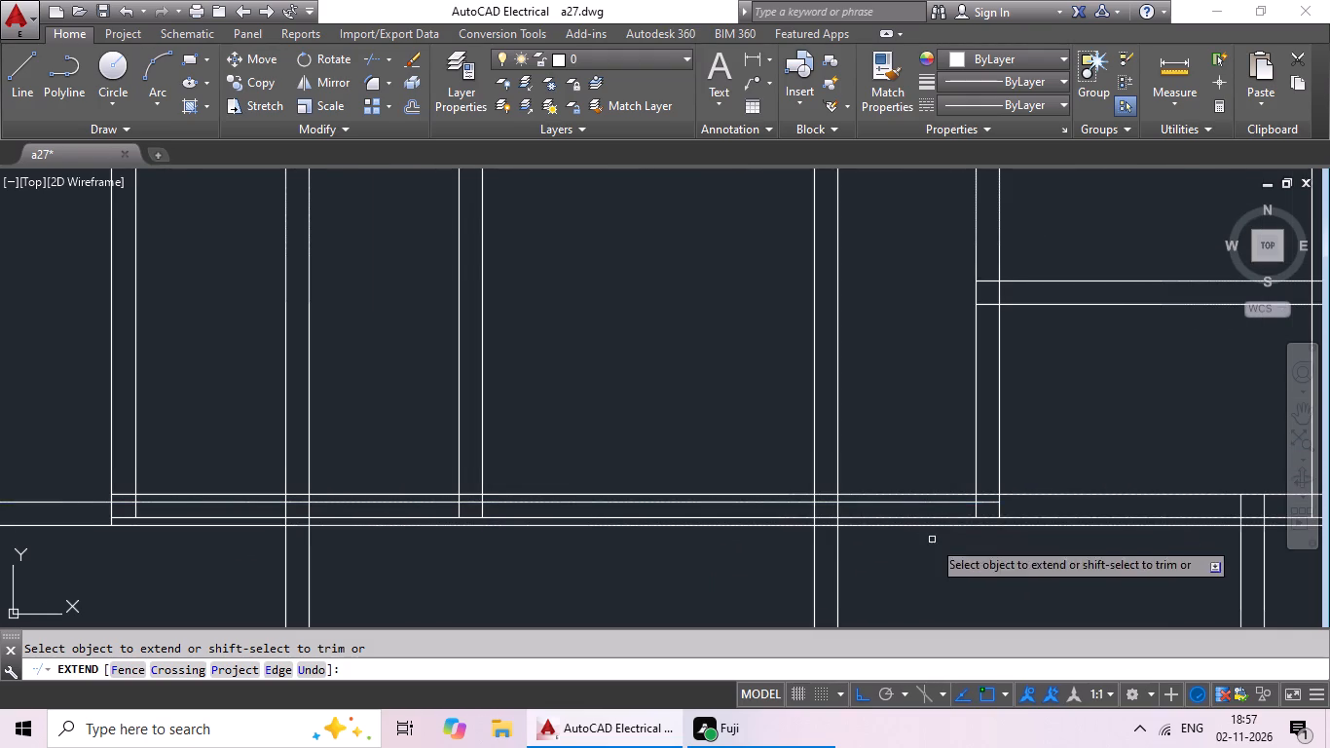
{"action": "middle_click_drag", "start_coordinate": [932, 540], "coordinate": [815, 564]}
{"action": "left_click", "coordinate": [845, 527]}
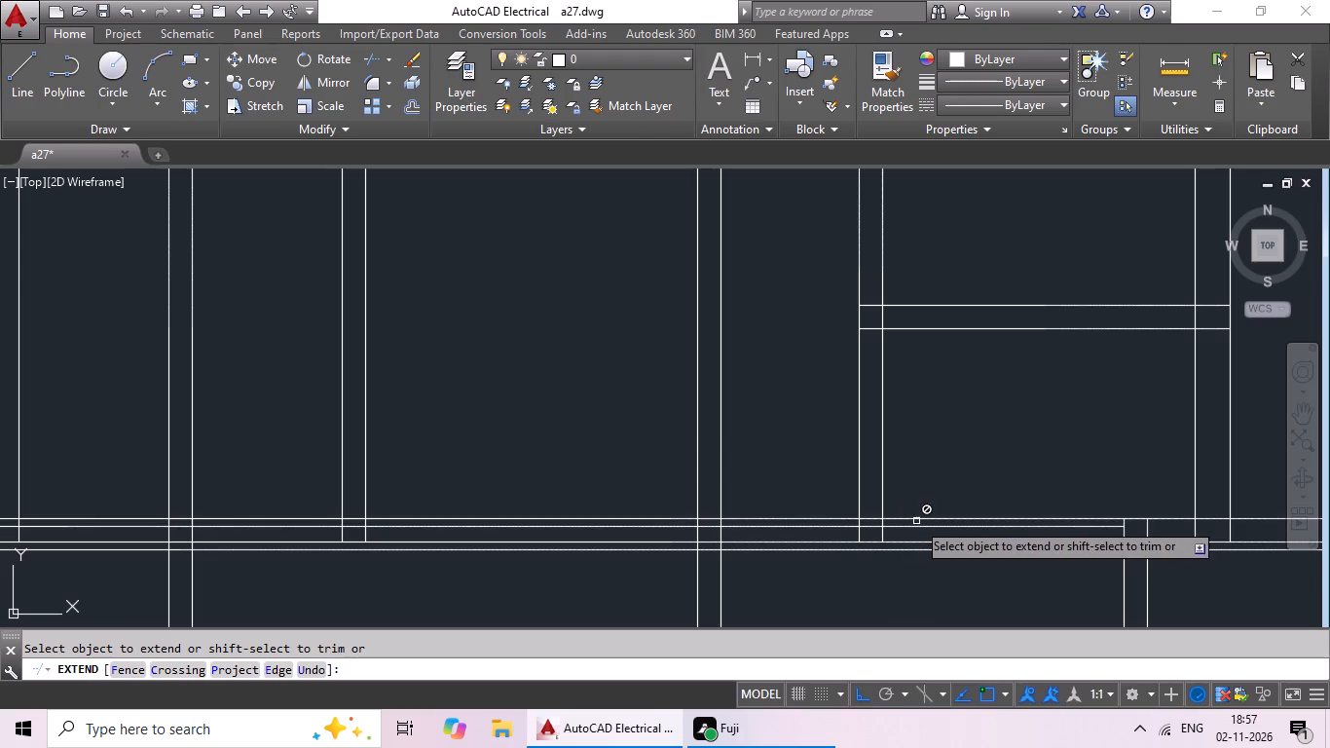
{"action": "left_click", "coordinate": [947, 527]}
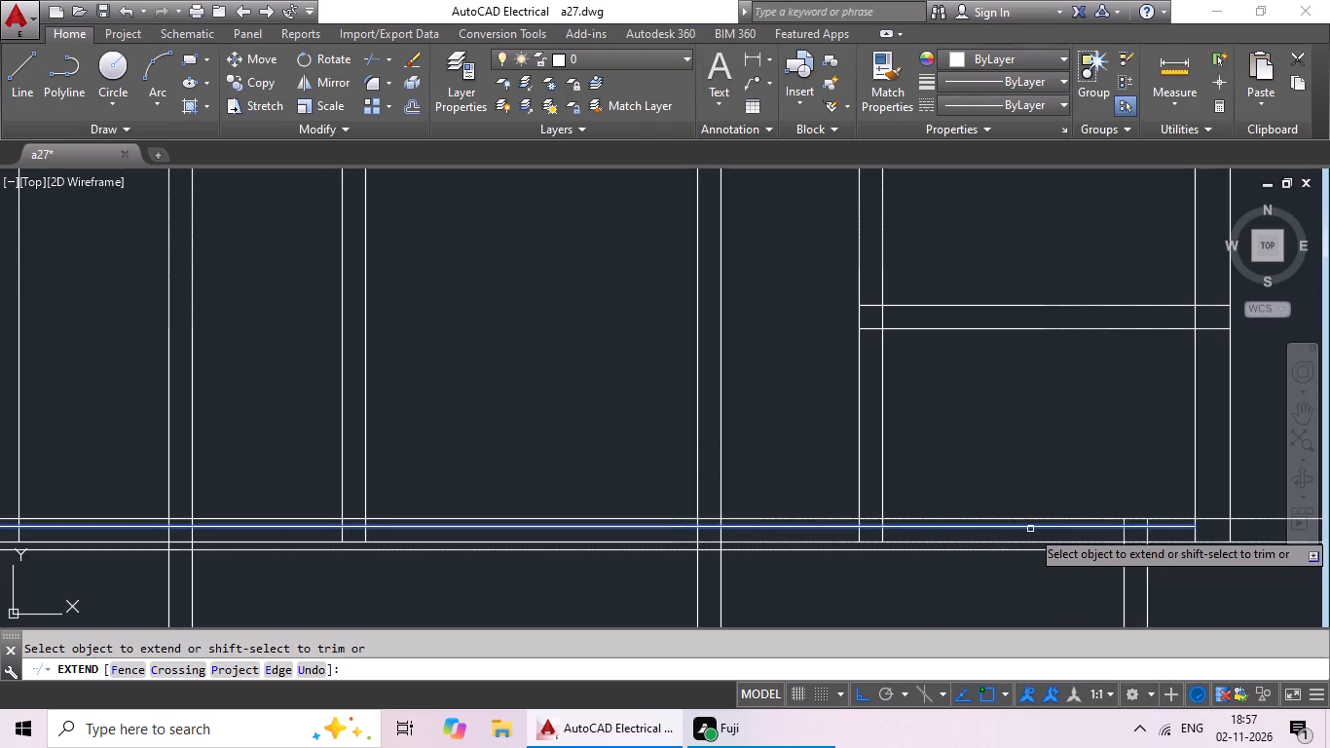
{"action": "left_click", "coordinate": [1030, 527]}
{"action": "middle_click_drag", "start_coordinate": [1074, 606], "coordinate": [726, 615]}
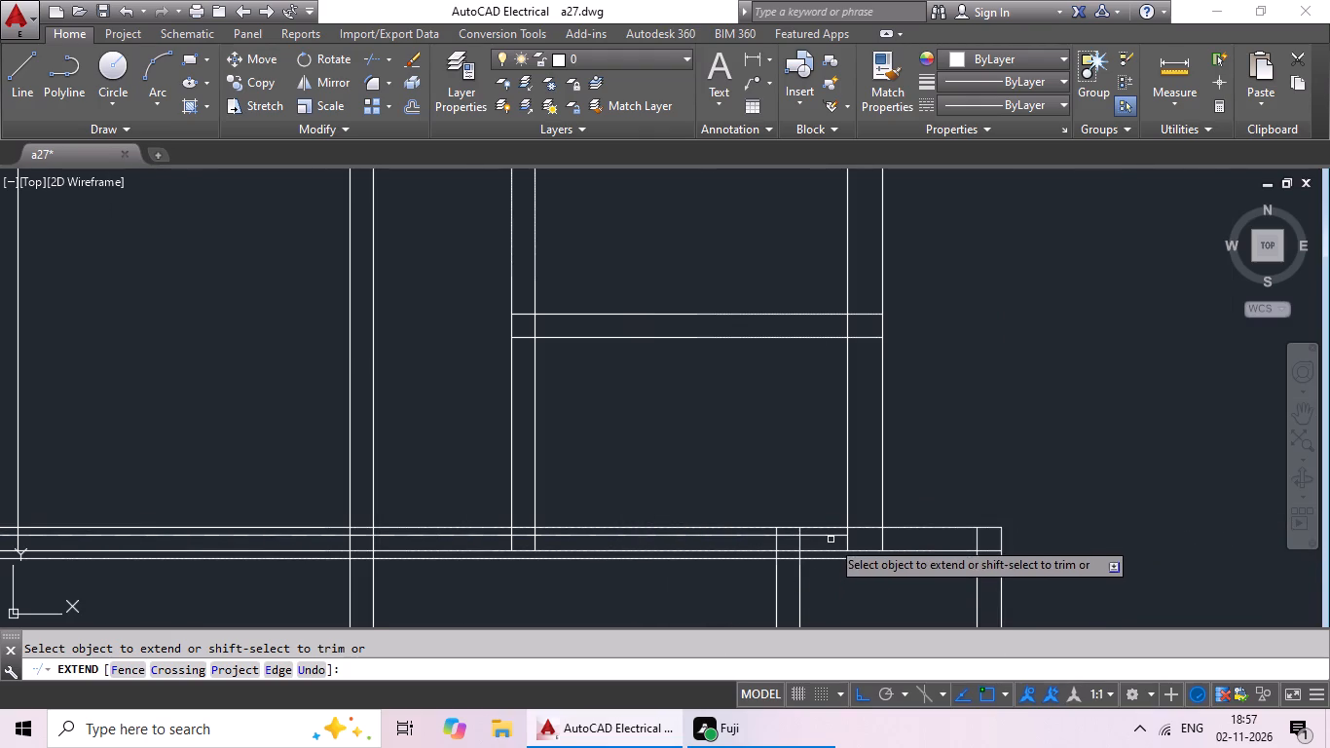
{"action": "left_click", "coordinate": [823, 536]}
{"action": "left_click", "coordinate": [852, 536]}
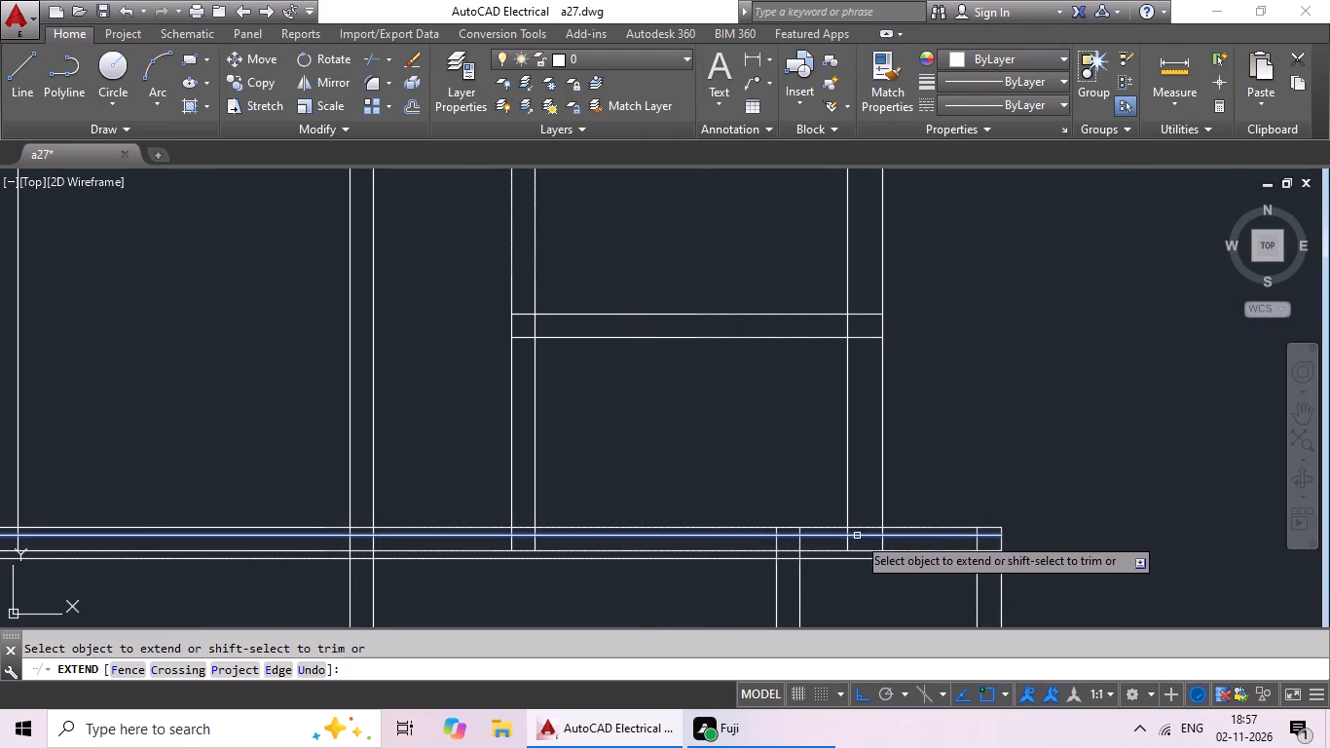
{"action": "left_click", "coordinate": [867, 535]}
{"action": "middle_click_drag", "start_coordinate": [879, 601], "coordinate": [901, 581]}
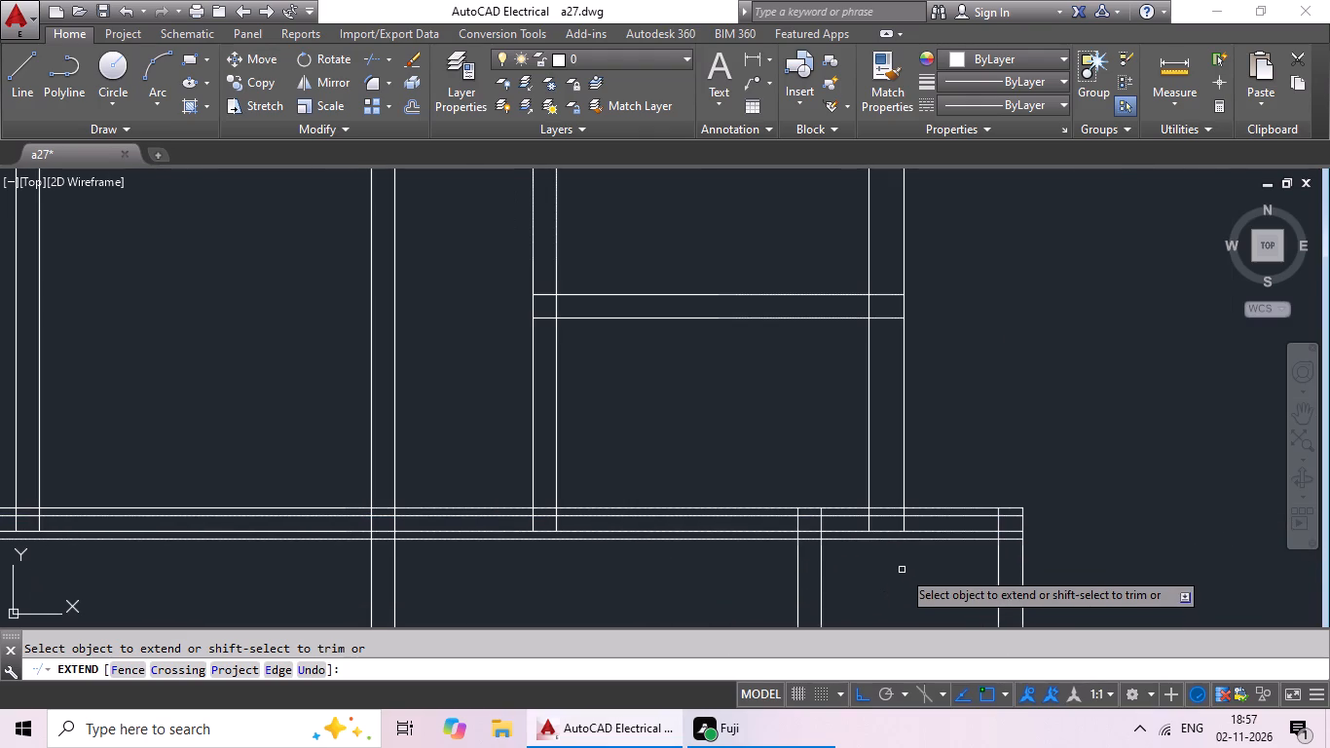
{"action": "key", "text": "Escape"}
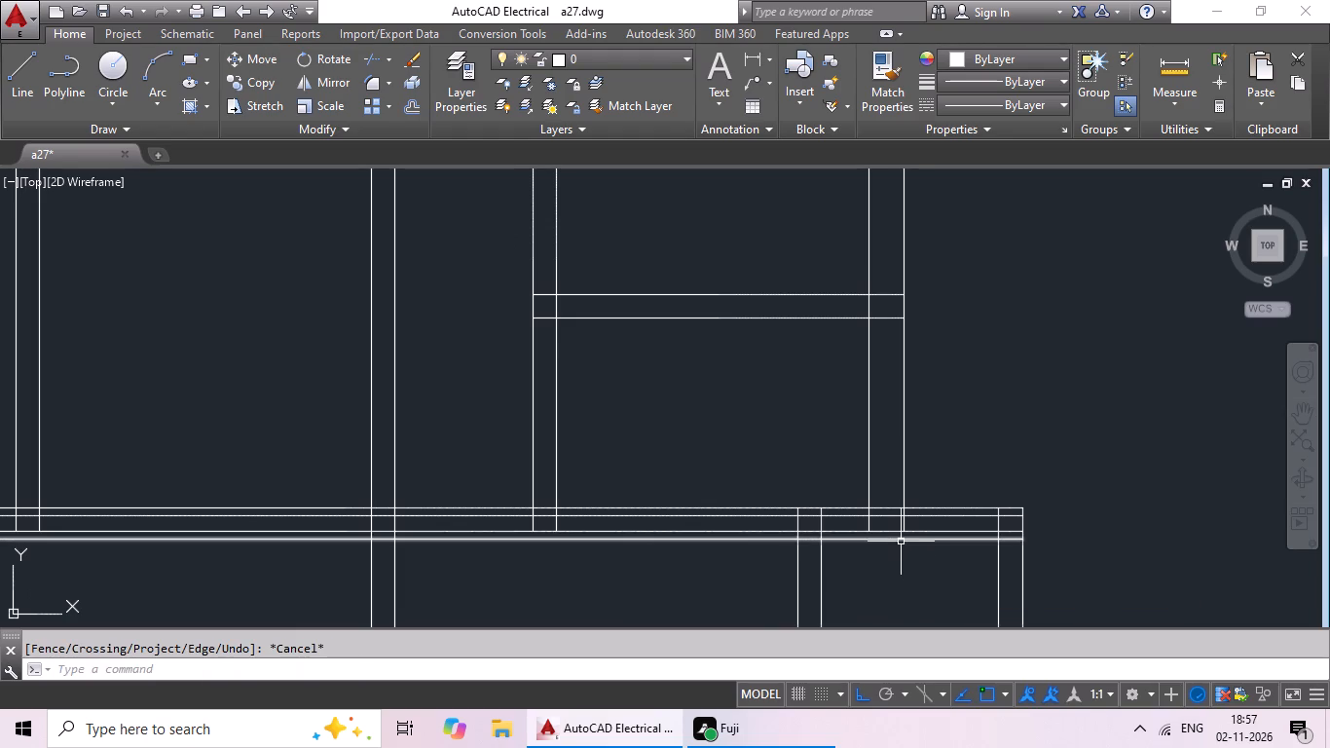
Erase the northernmost and southernmost of the four overlapping lines of the southern partition.
{"action": "left_click", "coordinate": [901, 542]}
{"action": "left_click", "coordinate": [920, 506]}
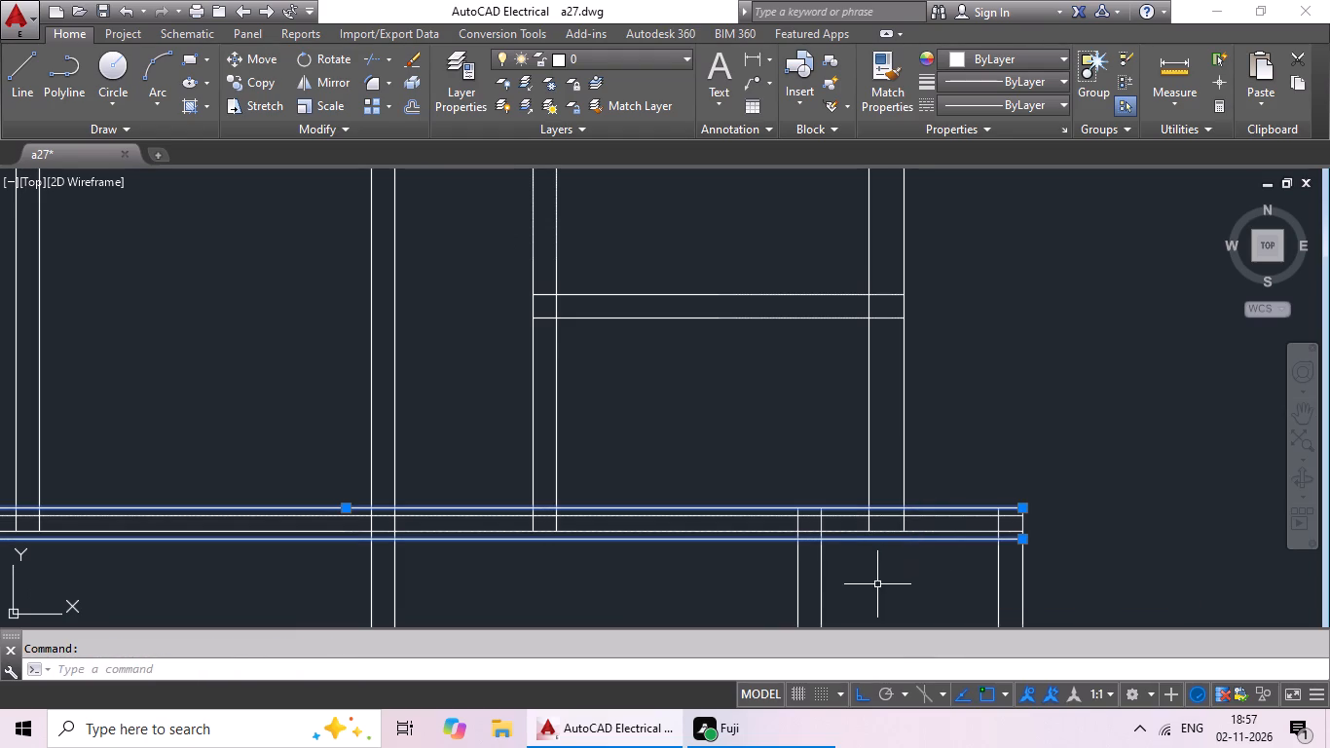
{"action": "key", "text": "Delete"}
Extend the remaining south face of the southern partition west to the western projection's outer wall.
{"action": "scroll", "coordinate": [878, 590], "scroll_direction": "down", "scroll_amount": 2}
{"action": "middle_click_drag", "start_coordinate": [796, 611], "coordinate": [849, 526]}
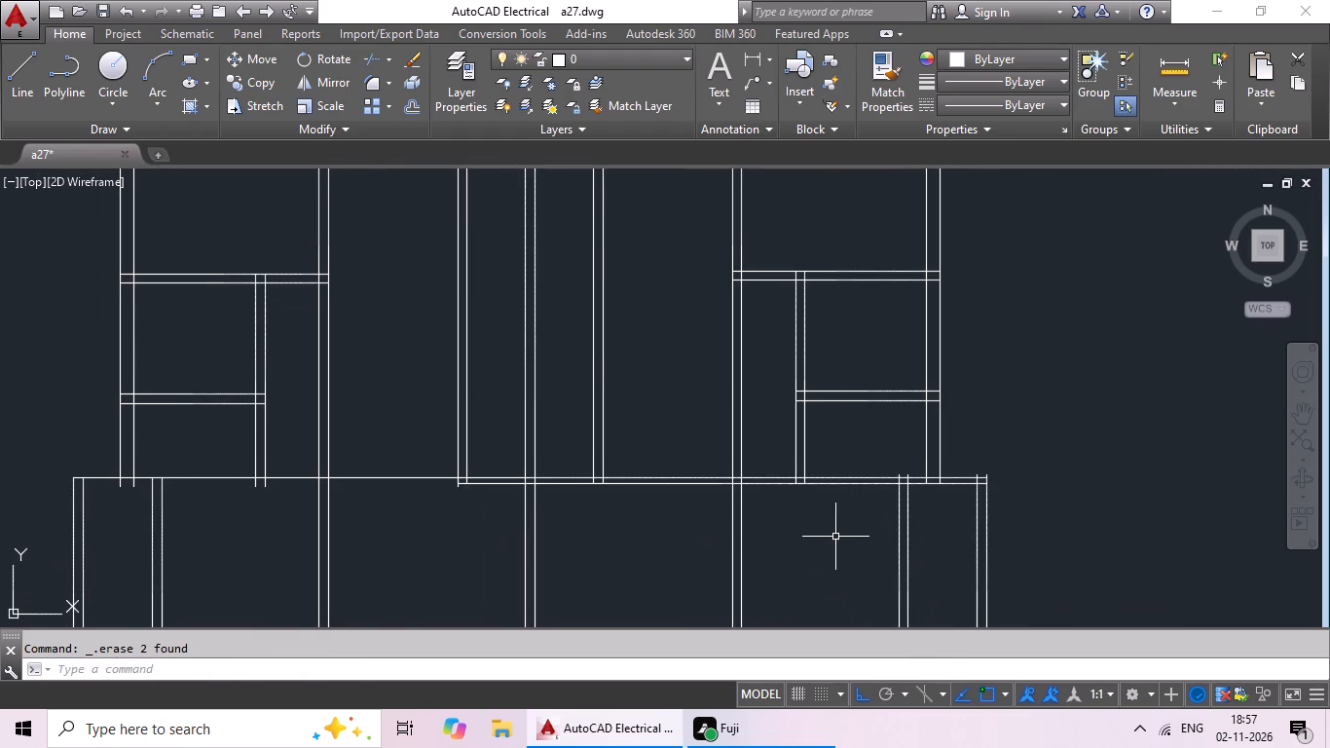
{"action": "middle_click_drag", "start_coordinate": [835, 537], "coordinate": [910, 516]}
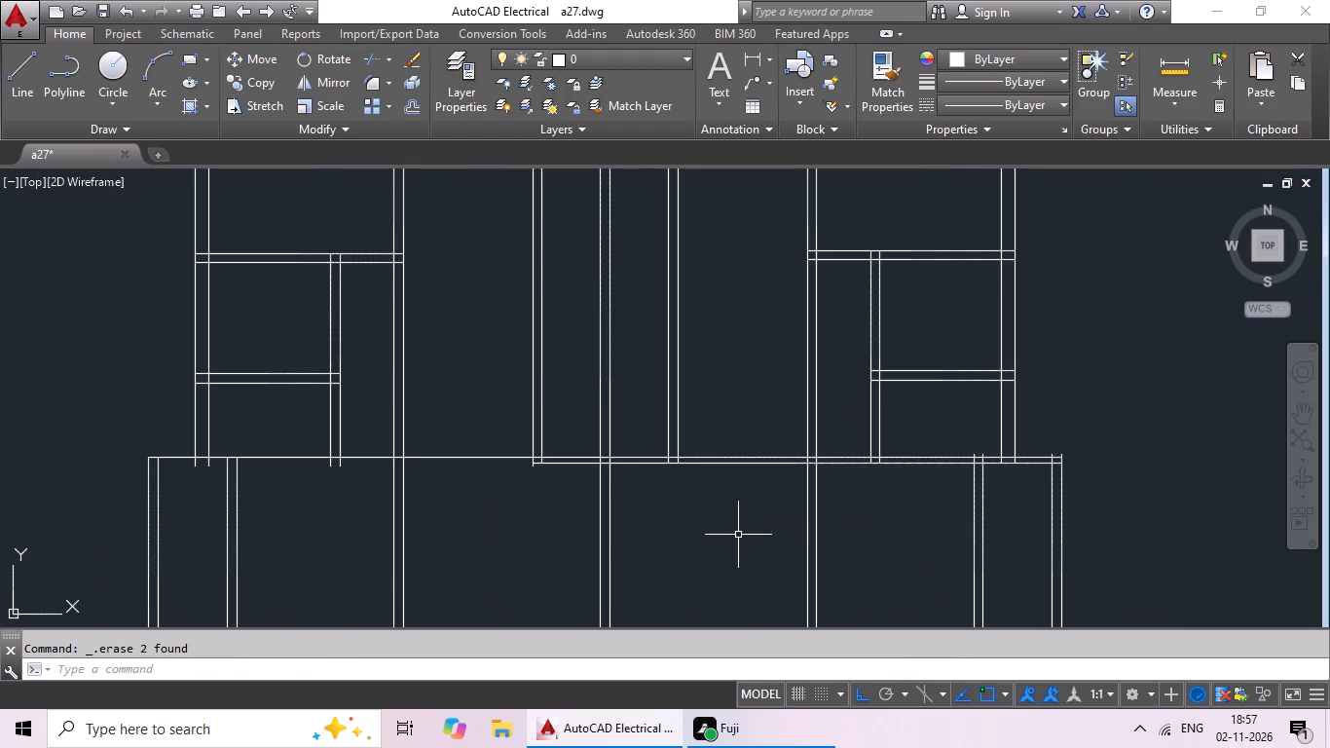
{"action": "key", "text": "Escape"}
{"action": "key", "text": "Escape"}
{"action": "key", "text": "e"}
{"action": "key", "text": "x"}
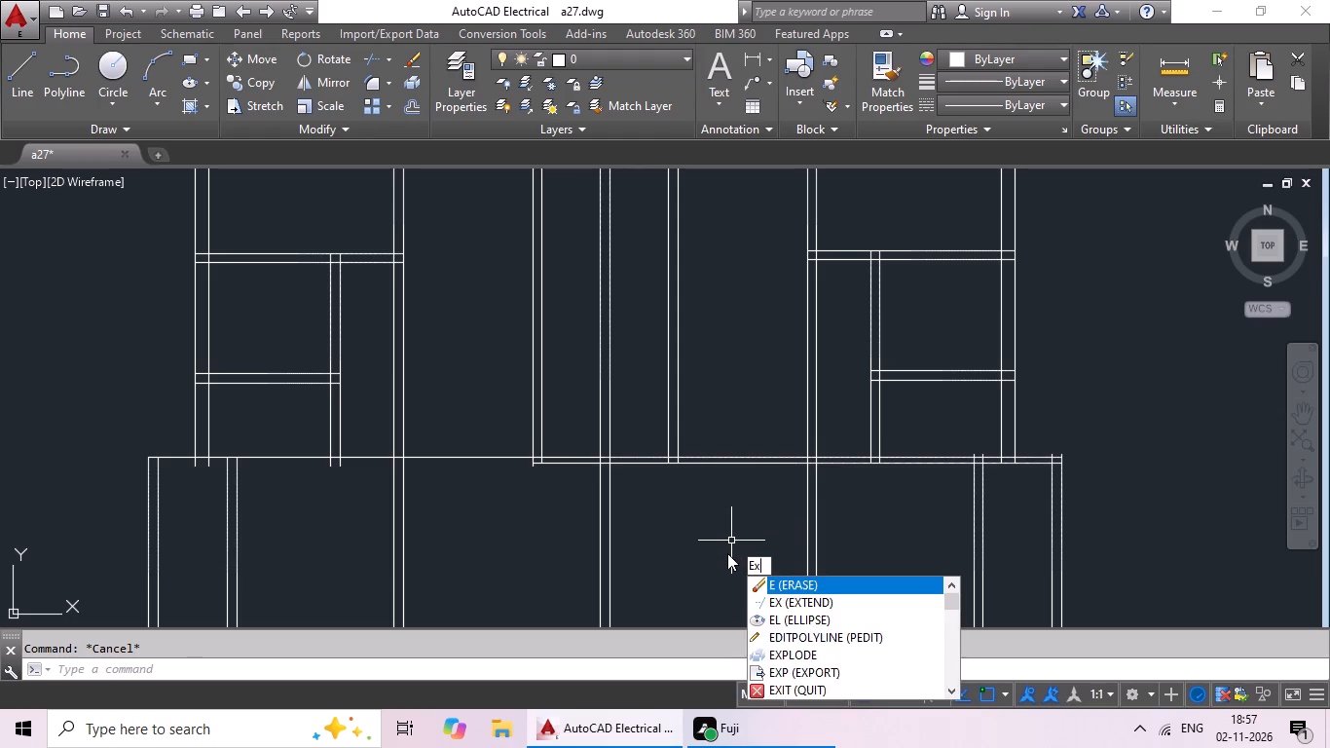
{"action": "key", "text": "space"}
{"action": "key", "text": "space"}
{"action": "left_click", "coordinate": [564, 464]}
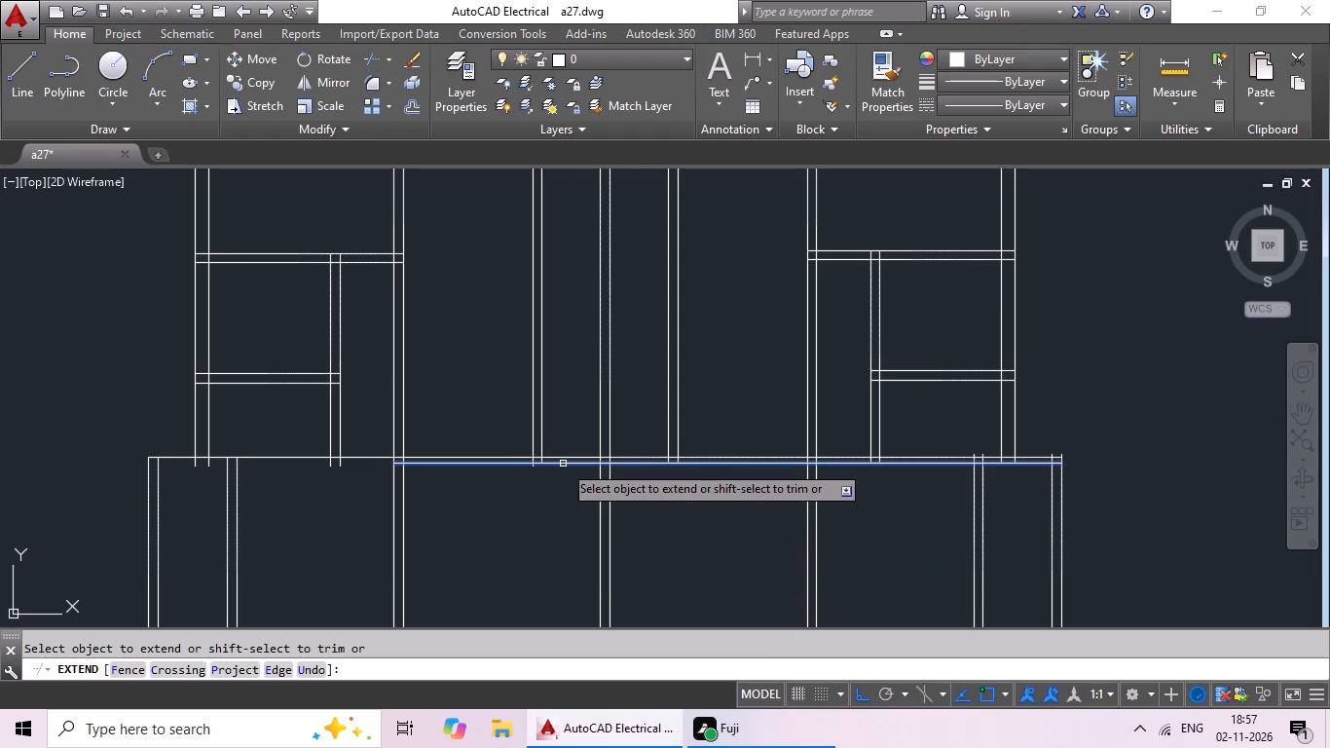
{"action": "left_click", "coordinate": [486, 463]}
{"action": "left_click_drag", "start_coordinate": [462, 463], "coordinate": [448, 464]}
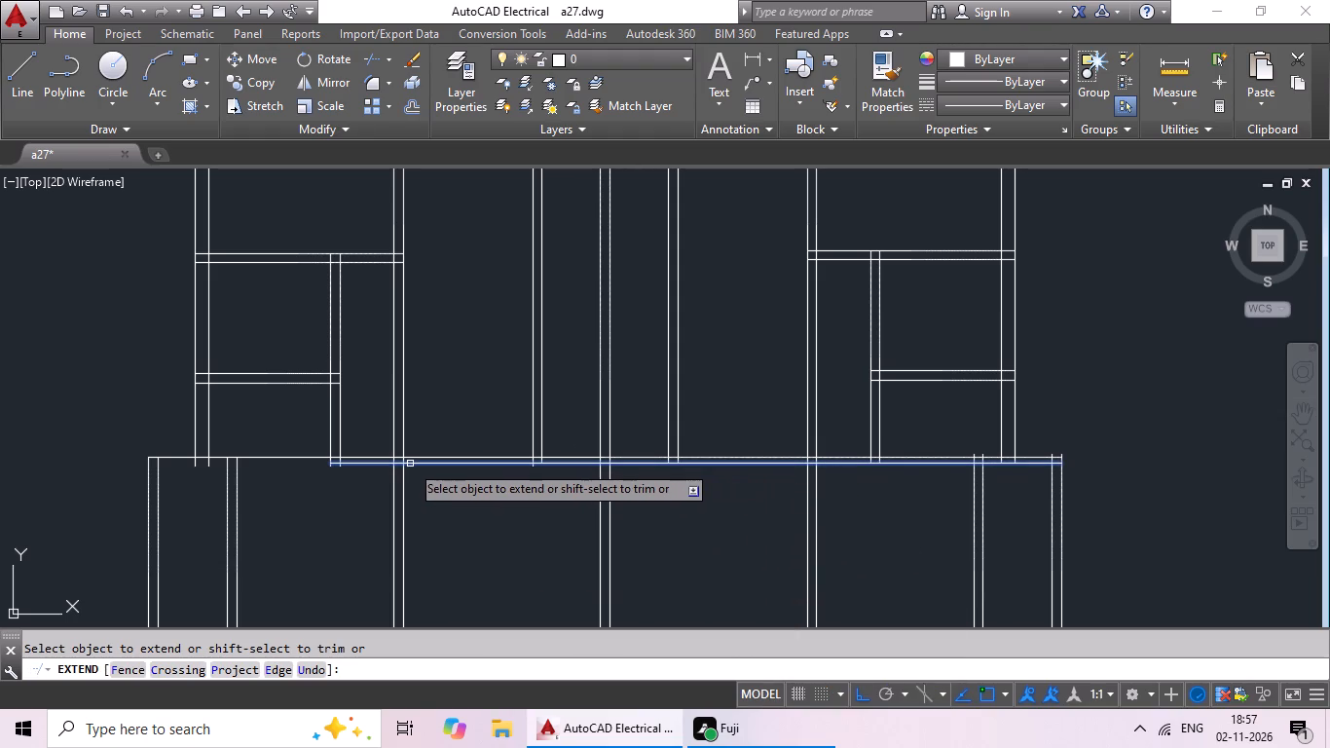
{"action": "left_click", "coordinate": [409, 464]}
{"action": "left_click", "coordinate": [379, 464]}
{"action": "left_click", "coordinate": [345, 463]}
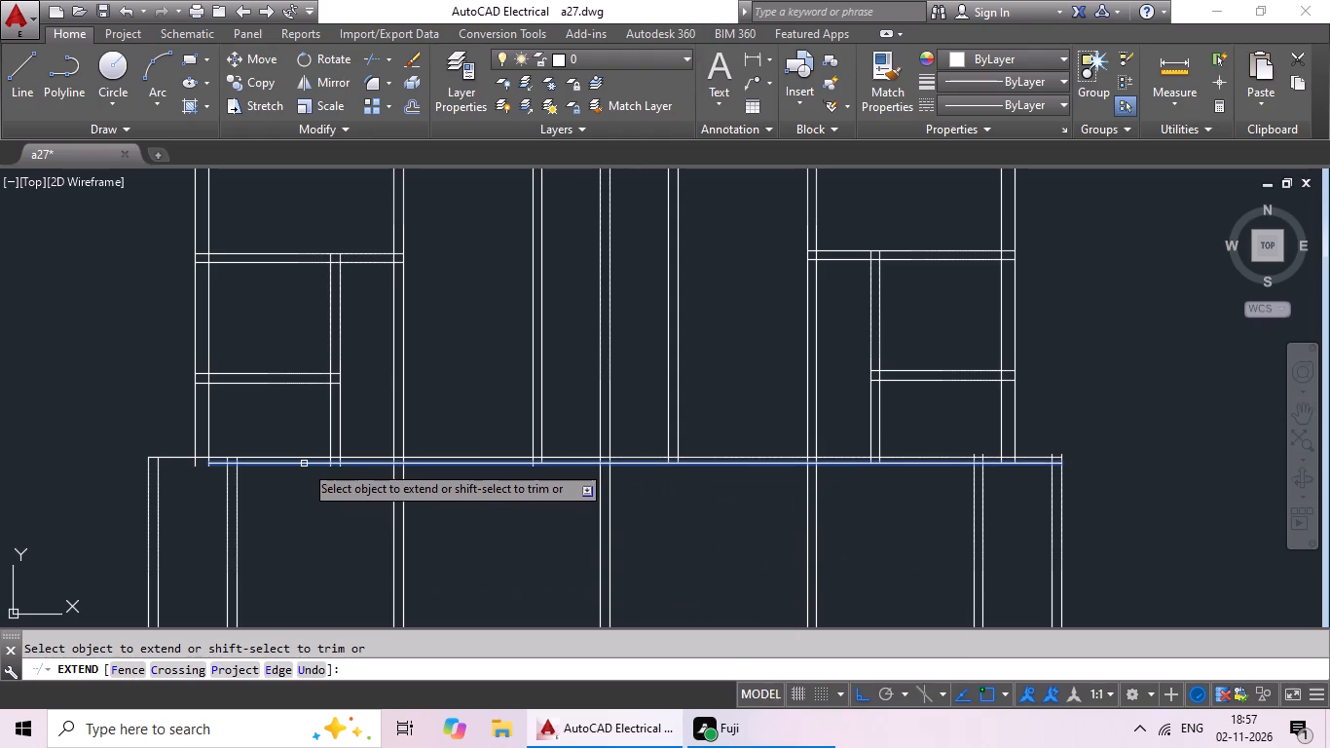
{"action": "left_click", "coordinate": [304, 464]}
{"action": "left_click", "coordinate": [293, 464]}
{"action": "left_click", "coordinate": [232, 464]}
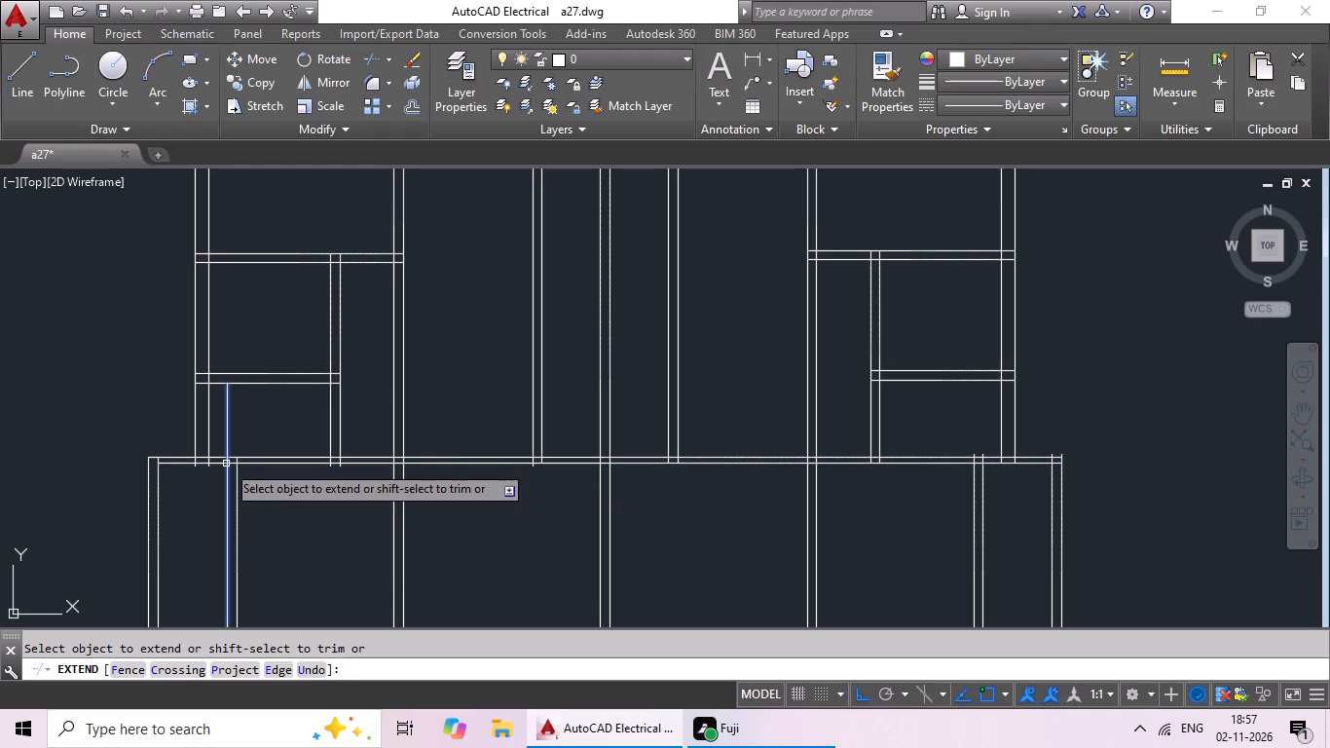
{"action": "left_click", "coordinate": [173, 466]}
Examine the southern partition's junctions with the vertical walls along its full length.
{"action": "scroll", "coordinate": [300, 443], "scroll_direction": "up", "scroll_amount": 3}
{"action": "scroll", "coordinate": [383, 525], "scroll_direction": "up", "scroll_amount": 2}
{"action": "scroll", "coordinate": [396, 540], "scroll_direction": "down", "scroll_amount": 1}
{"action": "middle_click_drag", "start_coordinate": [414, 572], "coordinate": [462, 438]}
{"action": "middle_click_drag", "start_coordinate": [531, 482], "coordinate": [498, 523]}
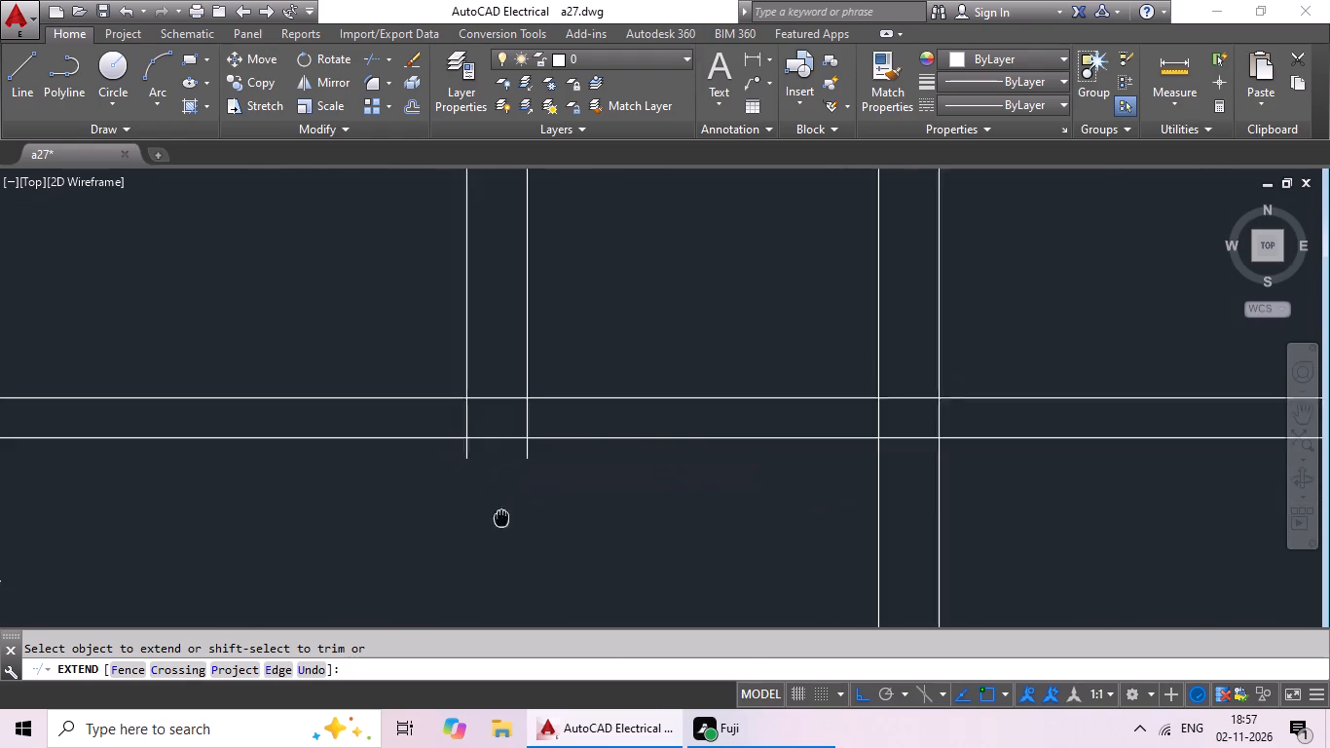
{"action": "middle_click_drag", "start_coordinate": [498, 523], "coordinate": [495, 527]}
{"action": "scroll", "coordinate": [506, 512], "scroll_direction": "down", "scroll_amount": 2}
{"action": "middle_click_drag", "start_coordinate": [813, 548], "coordinate": [461, 474]}
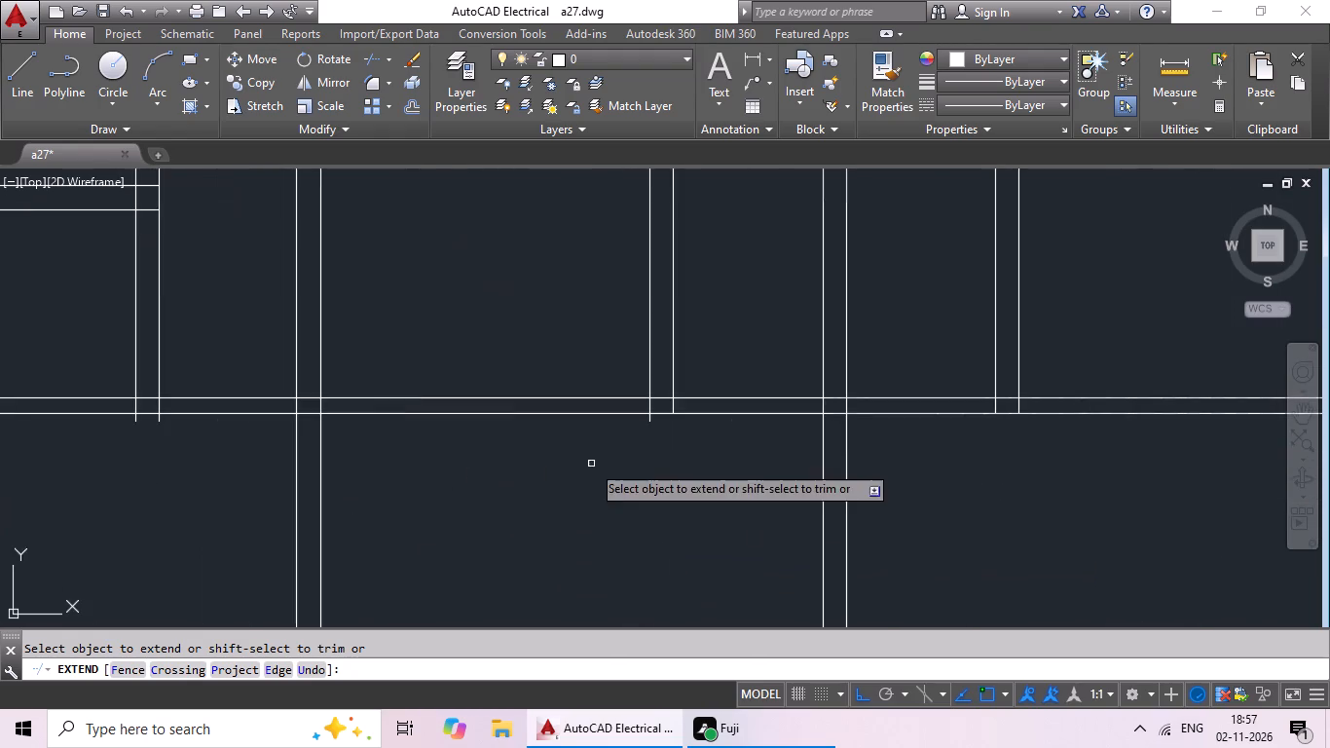
{"action": "scroll", "coordinate": [591, 464], "scroll_direction": "down", "scroll_amount": 1}
{"action": "middle_click_drag", "start_coordinate": [592, 463], "coordinate": [451, 488]}
{"action": "middle_click_drag", "start_coordinate": [527, 479], "coordinate": [502, 479]}
{"action": "scroll", "coordinate": [639, 473], "scroll_direction": "down", "scroll_amount": 2}
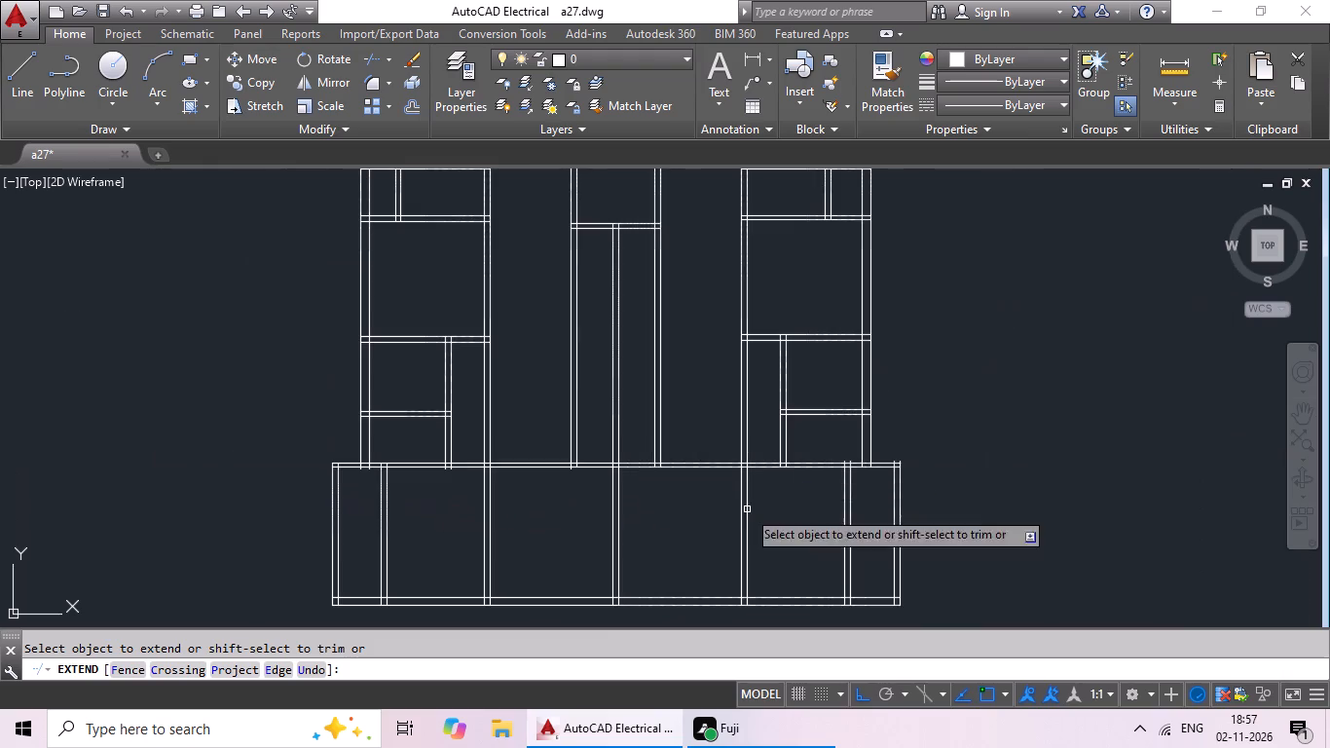
{"action": "middle_click_drag", "start_coordinate": [711, 512], "coordinate": [590, 512]}
{"action": "key", "text": "Escape"}
{"action": "key", "text": "Escape"}
{"action": "key", "text": "Escape"}
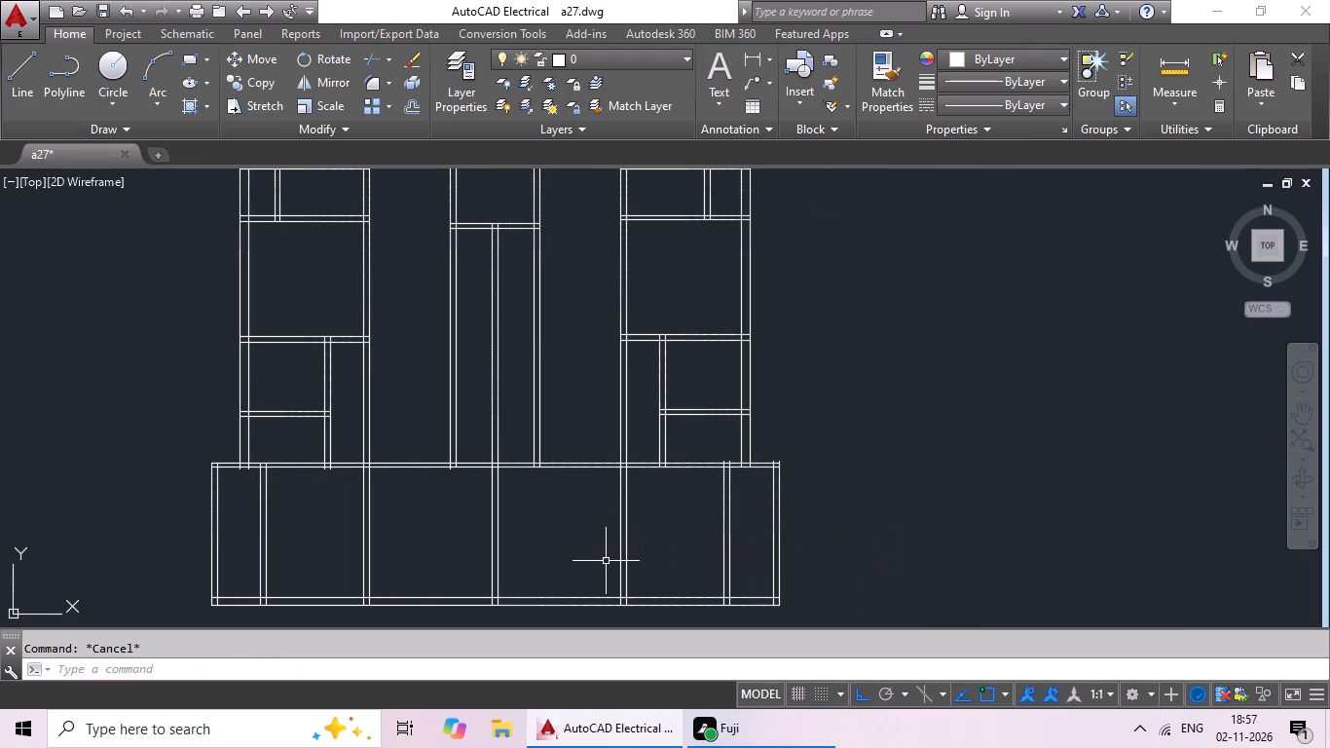
{"action": "key", "text": "Escape"}
{"action": "key", "text": "Escape"}
{"action": "key", "text": "Escape"}
{"action": "key", "text": "Escape"}
{"action": "key", "text": "Escape"}
{"action": "key", "text": "Escape"}
{"action": "key", "text": "Escape"}
{"action": "key", "text": "Escape"}
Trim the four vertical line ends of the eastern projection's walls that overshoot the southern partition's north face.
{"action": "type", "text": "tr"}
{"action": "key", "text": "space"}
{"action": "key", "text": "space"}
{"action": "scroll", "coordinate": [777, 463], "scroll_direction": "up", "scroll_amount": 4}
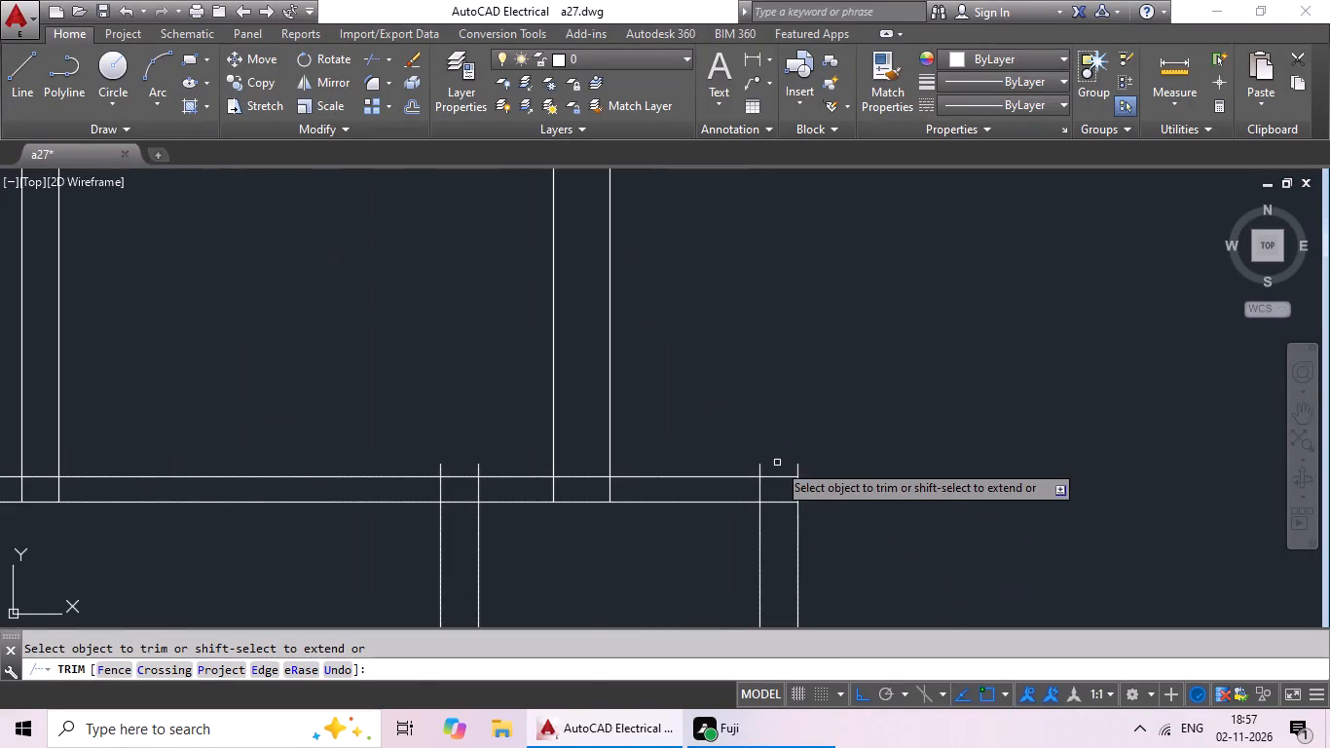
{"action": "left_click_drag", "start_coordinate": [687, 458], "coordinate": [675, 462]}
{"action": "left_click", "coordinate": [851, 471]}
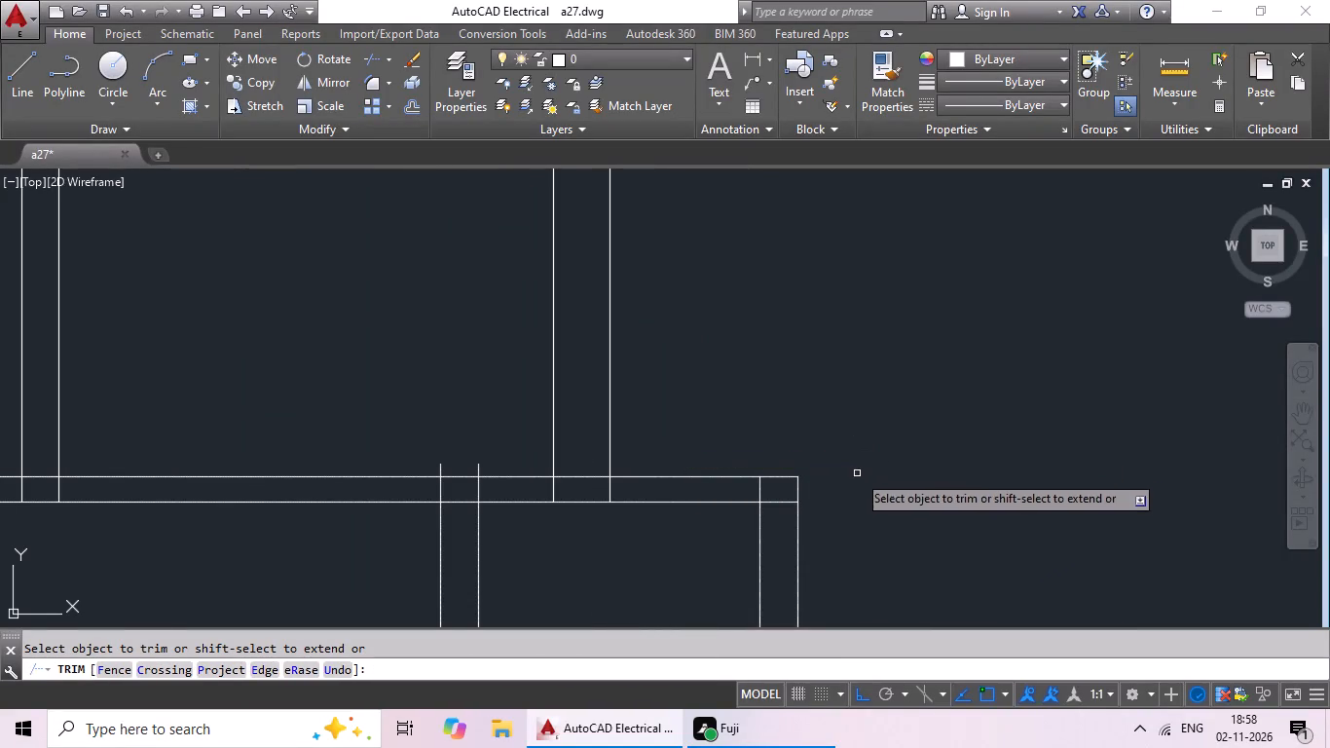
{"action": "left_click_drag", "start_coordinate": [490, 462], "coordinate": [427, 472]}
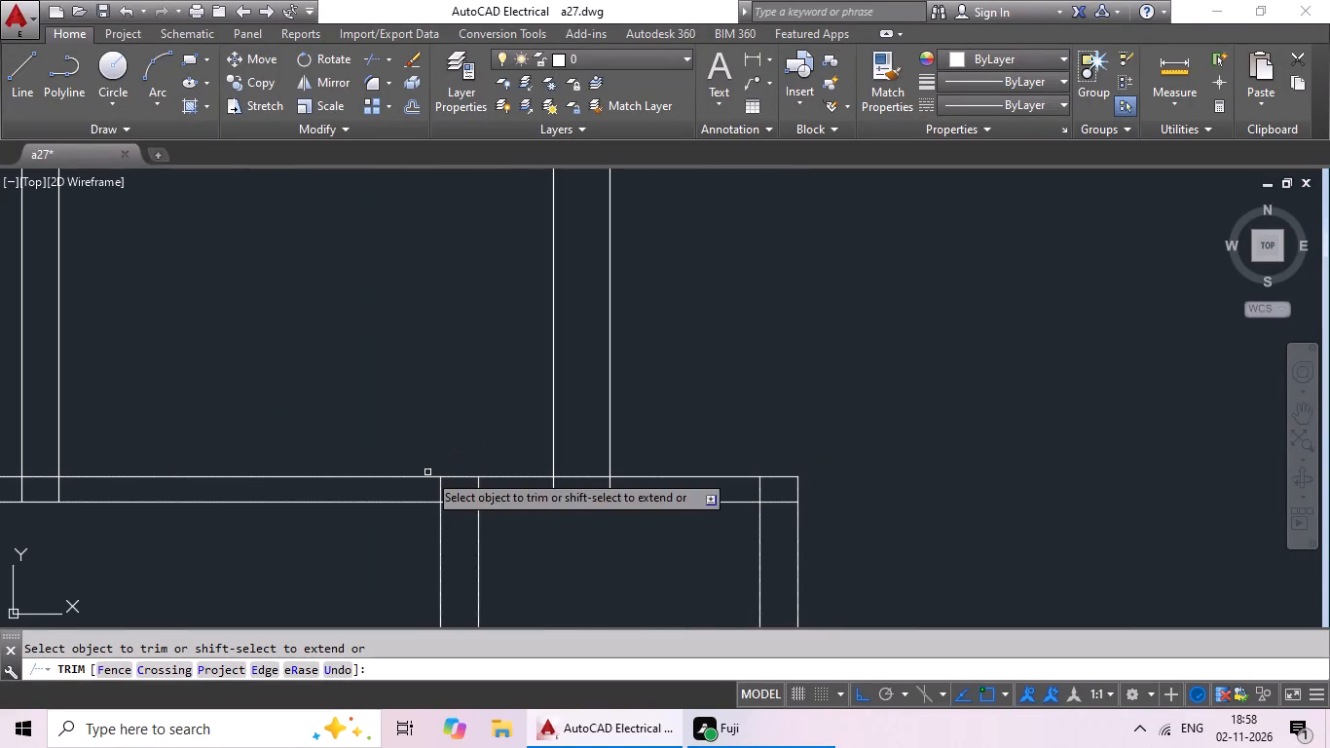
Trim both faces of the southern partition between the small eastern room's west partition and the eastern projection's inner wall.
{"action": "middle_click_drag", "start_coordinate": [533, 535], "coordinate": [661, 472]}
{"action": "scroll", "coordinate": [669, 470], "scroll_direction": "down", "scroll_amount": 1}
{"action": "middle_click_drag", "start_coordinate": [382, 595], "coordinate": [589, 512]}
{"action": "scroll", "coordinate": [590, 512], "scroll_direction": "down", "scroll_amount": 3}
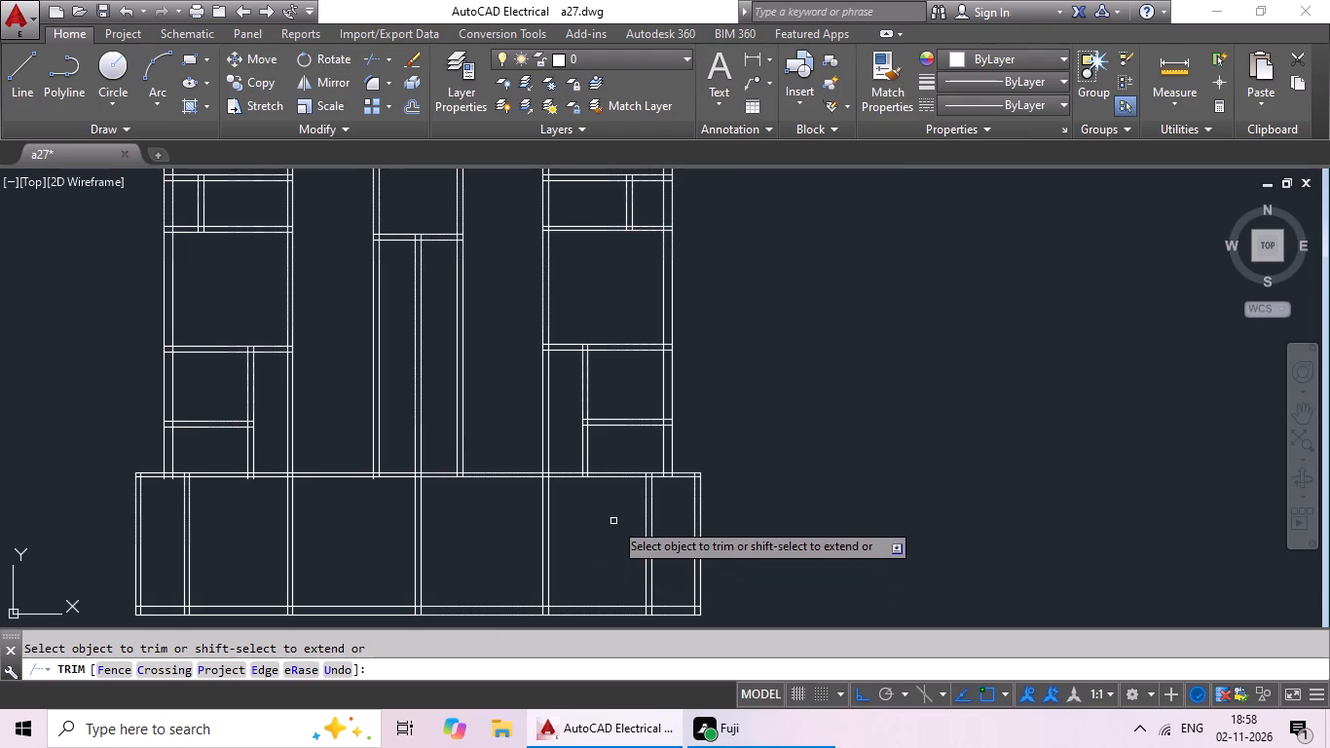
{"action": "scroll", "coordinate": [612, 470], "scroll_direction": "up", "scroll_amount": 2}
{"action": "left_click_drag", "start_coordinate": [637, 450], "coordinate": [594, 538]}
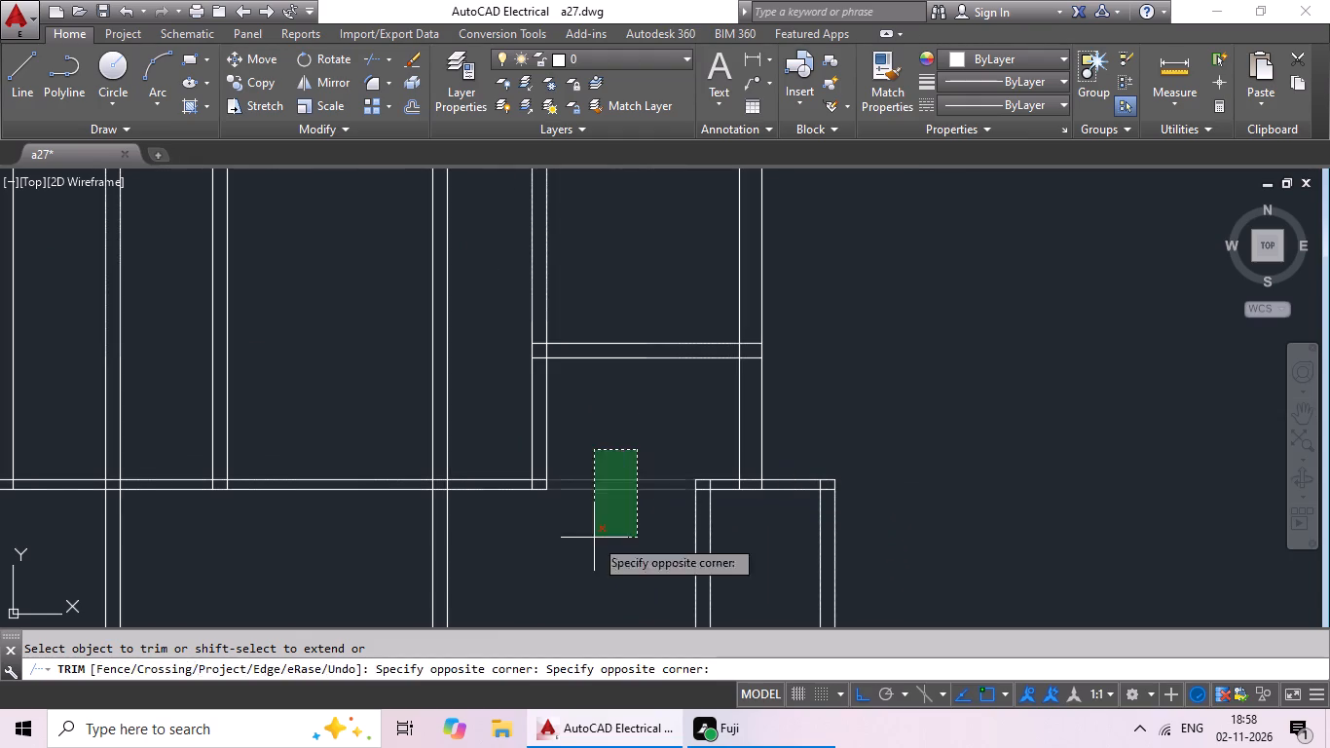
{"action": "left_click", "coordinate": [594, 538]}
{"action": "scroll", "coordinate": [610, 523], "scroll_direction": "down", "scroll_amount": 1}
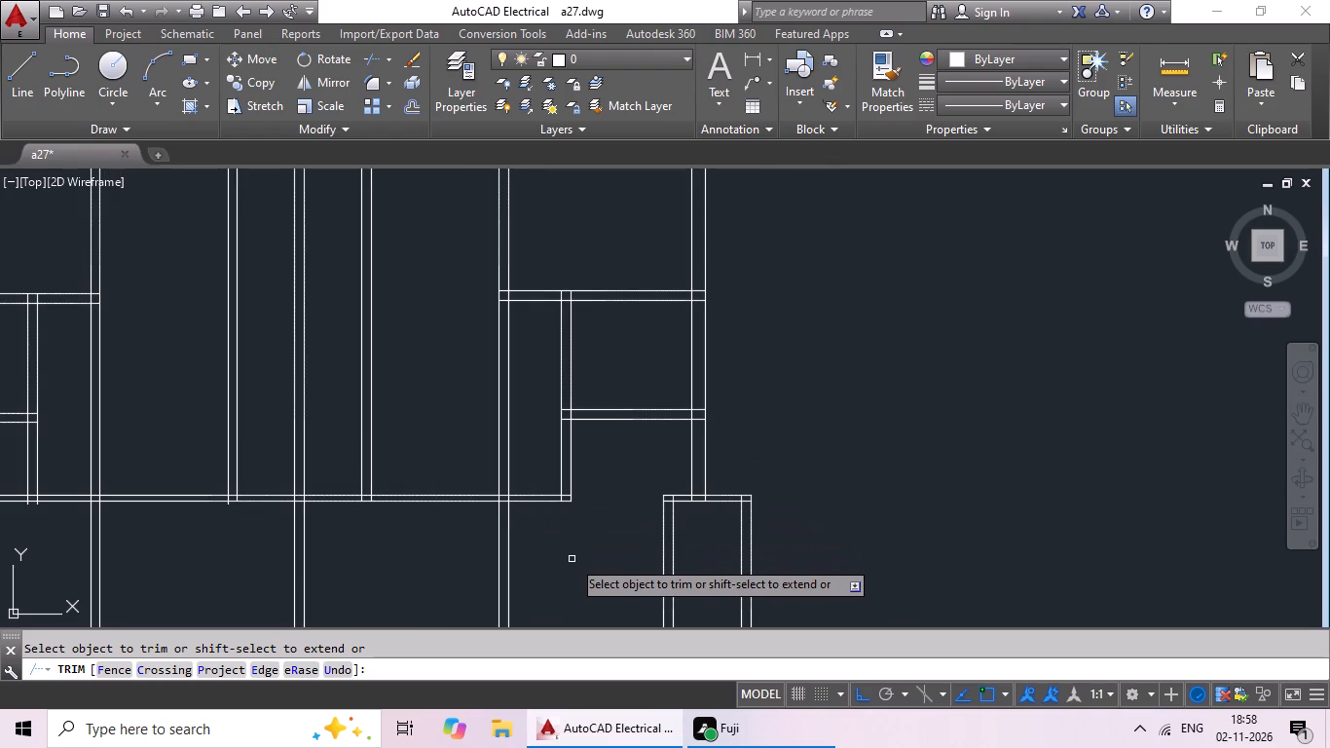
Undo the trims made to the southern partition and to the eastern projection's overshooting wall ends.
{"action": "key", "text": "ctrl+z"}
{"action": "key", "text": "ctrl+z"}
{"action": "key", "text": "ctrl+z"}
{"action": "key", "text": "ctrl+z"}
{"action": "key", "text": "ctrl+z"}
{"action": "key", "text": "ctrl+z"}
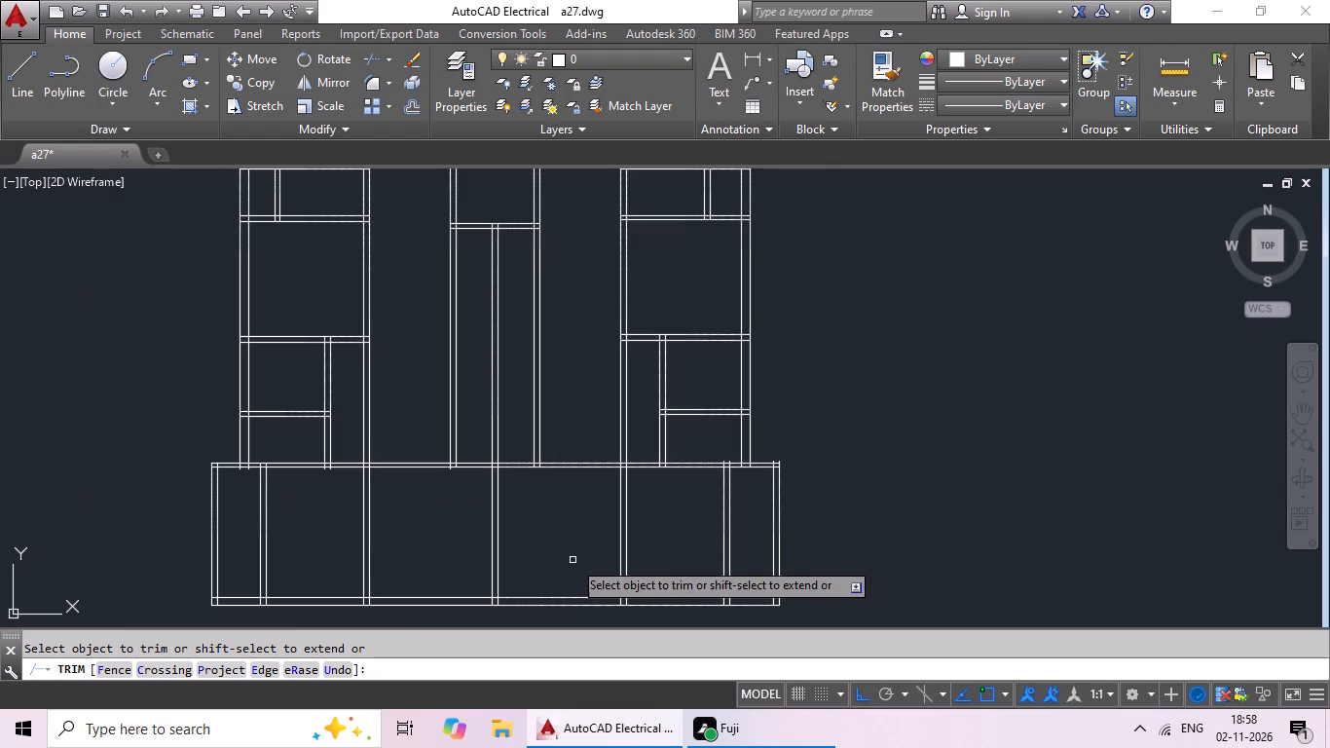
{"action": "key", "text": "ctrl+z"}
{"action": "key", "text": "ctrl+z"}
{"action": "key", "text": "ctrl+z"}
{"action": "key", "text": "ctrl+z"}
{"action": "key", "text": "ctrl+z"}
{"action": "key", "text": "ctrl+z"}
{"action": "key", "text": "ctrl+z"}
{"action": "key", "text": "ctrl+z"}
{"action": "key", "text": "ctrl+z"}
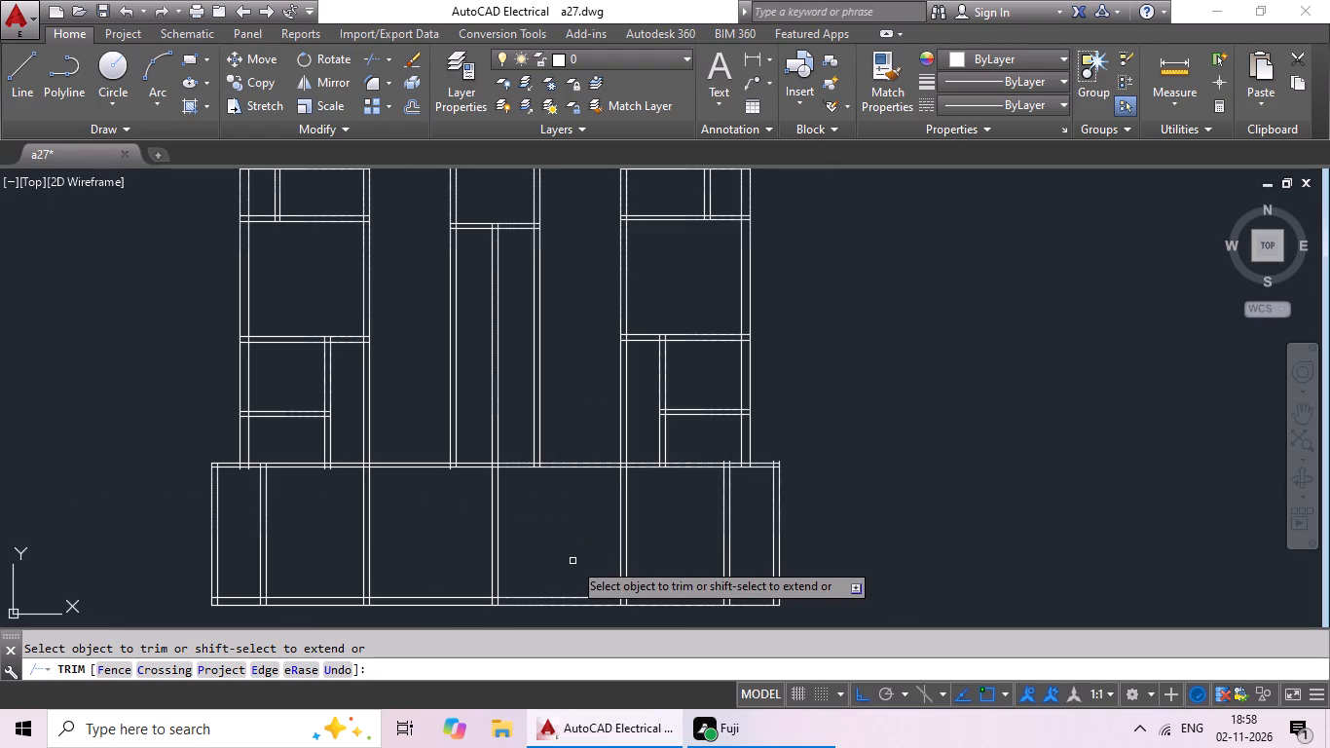
Undo the recent edits back through the extensions that aligned the southern partition and lengthened the central partition.
{"action": "key", "text": "ctrl+z"}
{"action": "key", "text": "ctrl+z"}
{"action": "key", "text": "Escape"}
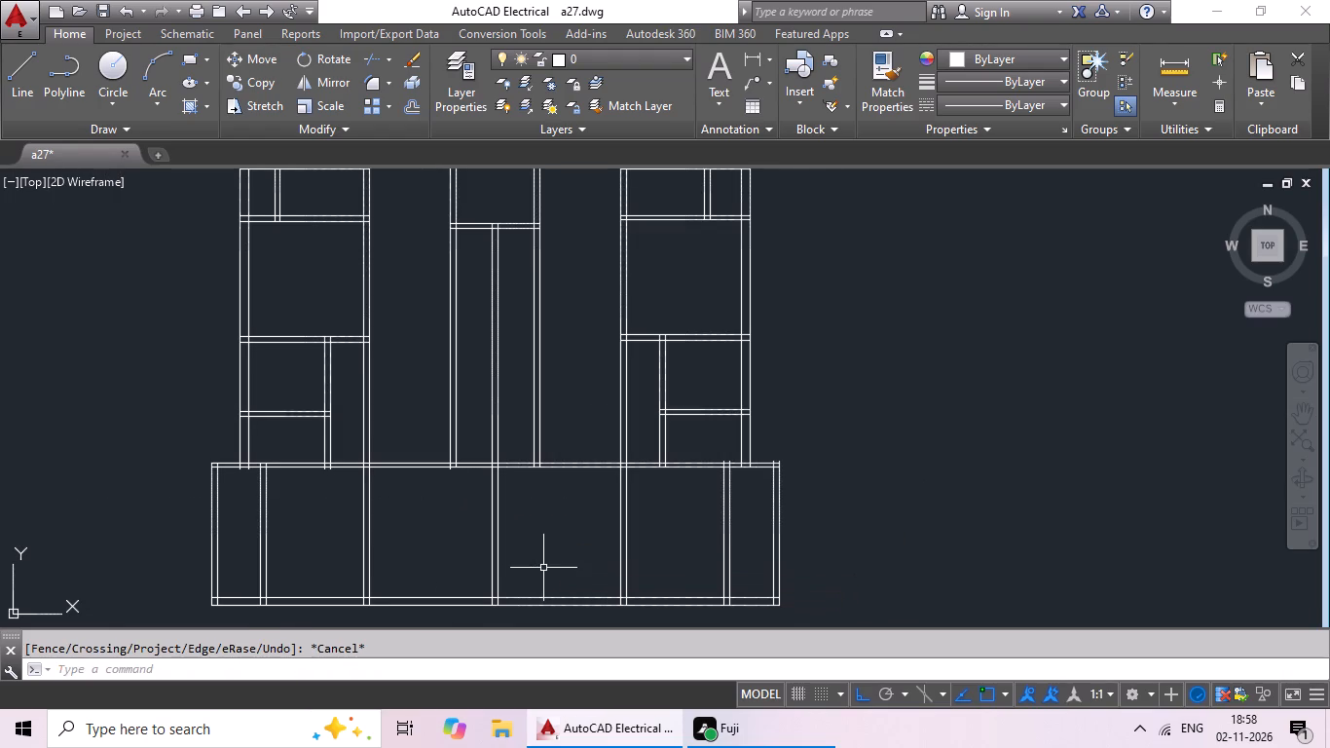
{"action": "key", "text": "ctrl+z"}
{"action": "key", "text": "ctrl+z"}
{"action": "key", "text": "ctrl+z"}
{"action": "key", "text": "ctrl+z"}
{"action": "key", "text": "ctrl+z"}
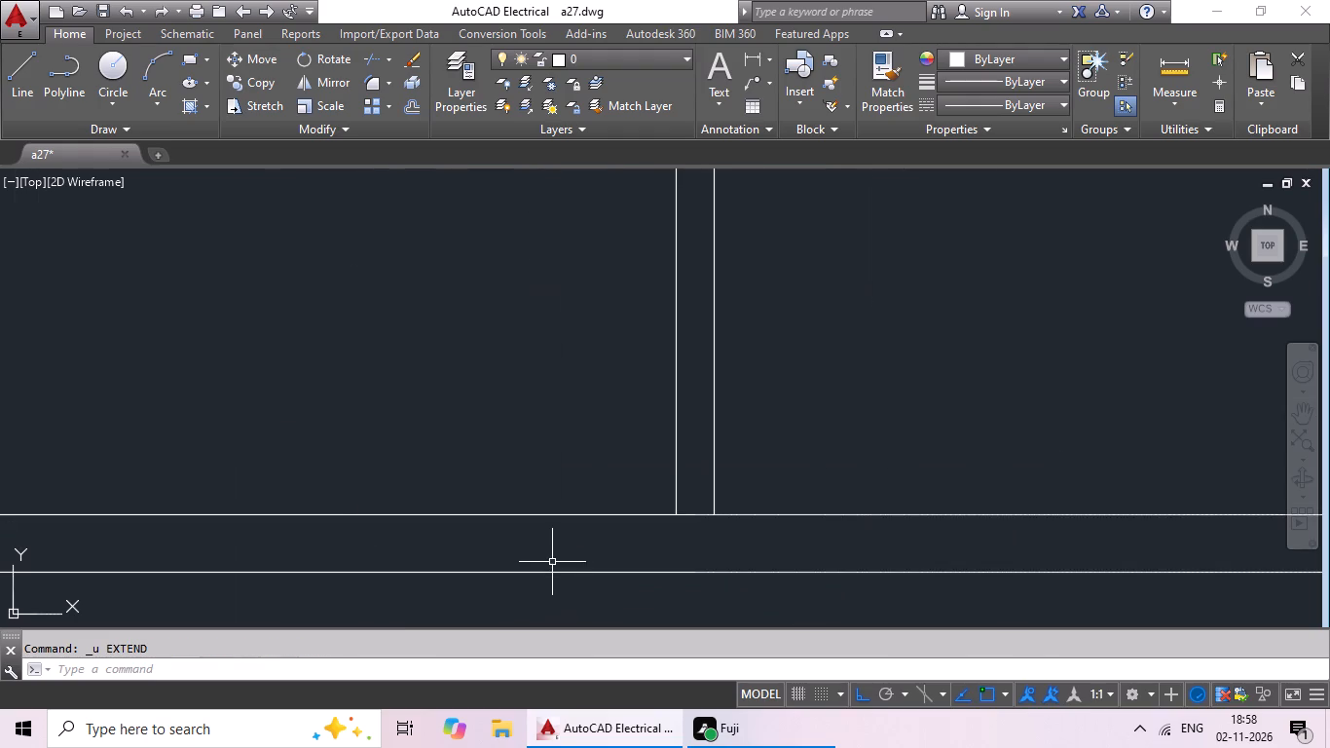
Examine the southern partition's alignment and wall junctions along its full length, and the overall floor plan.
{"action": "scroll", "coordinate": [553, 566], "scroll_direction": "down", "scroll_amount": 3, "text": "ctrl"}
{"action": "scroll", "coordinate": [571, 587], "scroll_direction": "down", "scroll_amount": 1}
{"action": "middle_click_drag", "start_coordinate": [572, 587], "coordinate": [592, 553]}
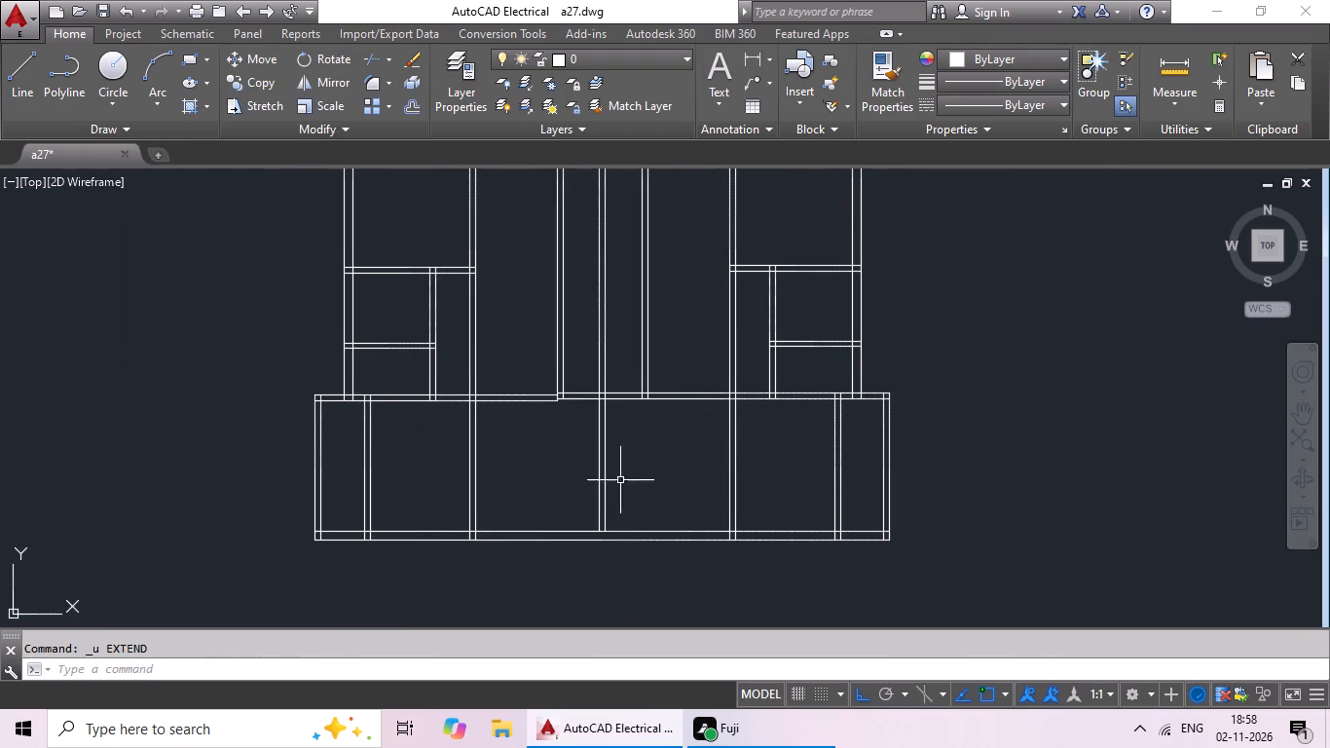
{"action": "middle_click_drag", "start_coordinate": [630, 468], "coordinate": [598, 560]}
{"action": "scroll", "coordinate": [611, 493], "scroll_direction": "up", "scroll_amount": 4}
{"action": "scroll", "coordinate": [609, 504], "scroll_direction": "down", "scroll_amount": 2}
{"action": "middle_click_drag", "start_coordinate": [605, 542], "coordinate": [573, 565]}
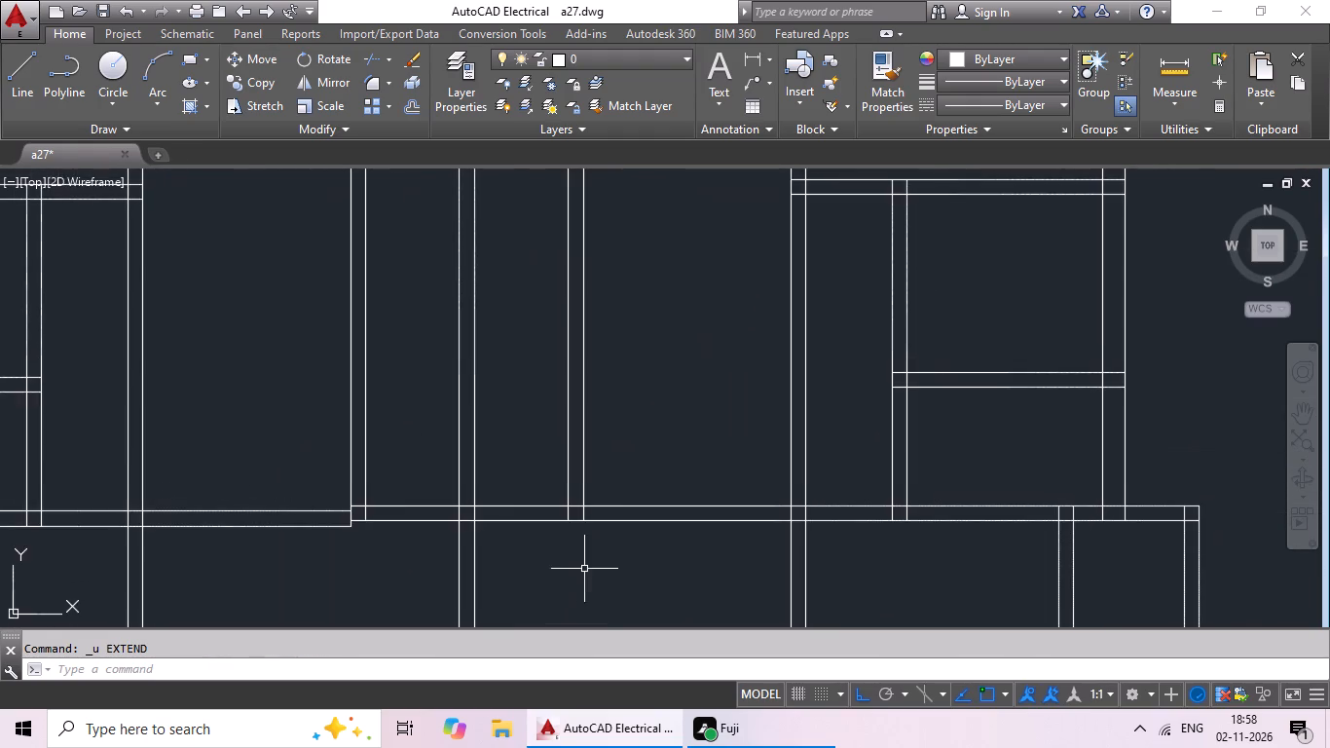
{"action": "middle_click_drag", "start_coordinate": [595, 569], "coordinate": [684, 512]}
{"action": "scroll", "coordinate": [677, 525], "scroll_direction": "down", "scroll_amount": 1}
{"action": "middle_click_drag", "start_coordinate": [675, 529], "coordinate": [588, 530]}
{"action": "scroll", "coordinate": [584, 550], "scroll_direction": "down", "scroll_amount": 1}
{"action": "middle_click_drag", "start_coordinate": [579, 564], "coordinate": [621, 463]}
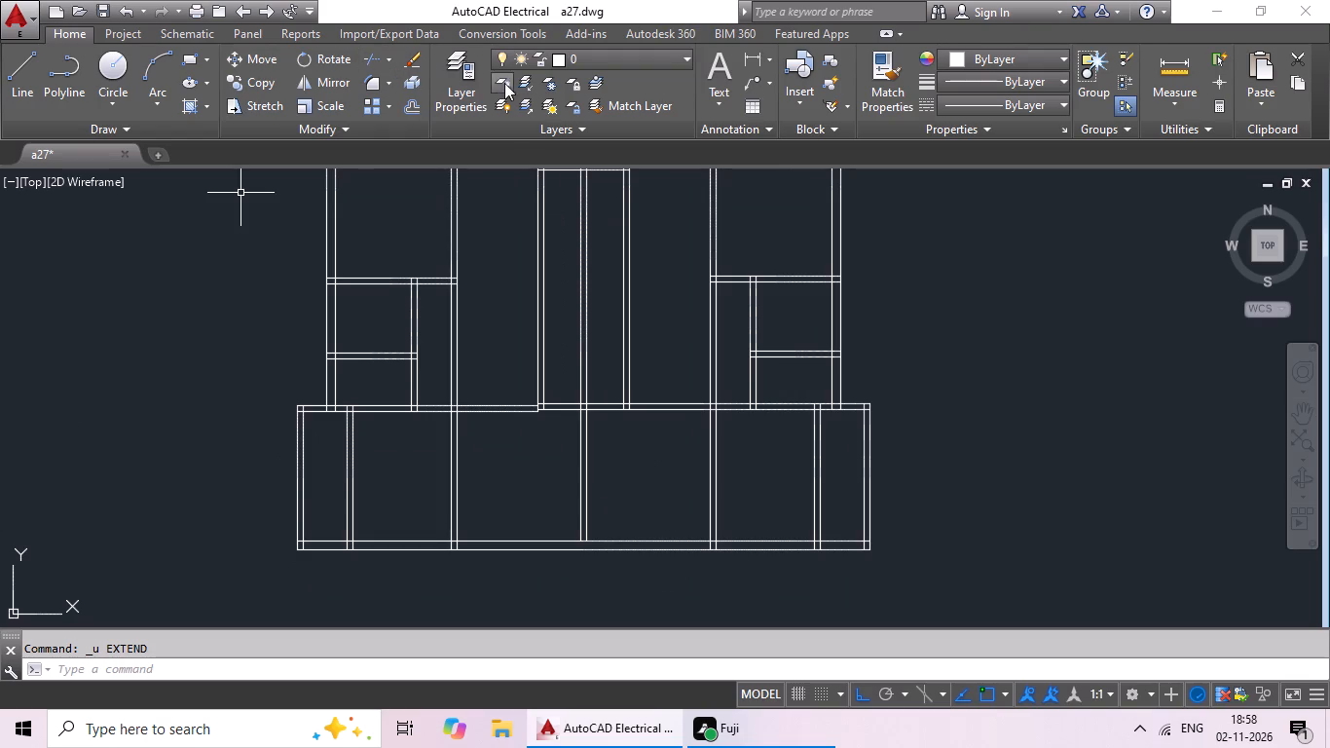
{"action": "scroll", "coordinate": [567, 213], "scroll_direction": "down", "scroll_amount": 2}
{"action": "middle_click_drag", "start_coordinate": [578, 219], "coordinate": [566, 276]}
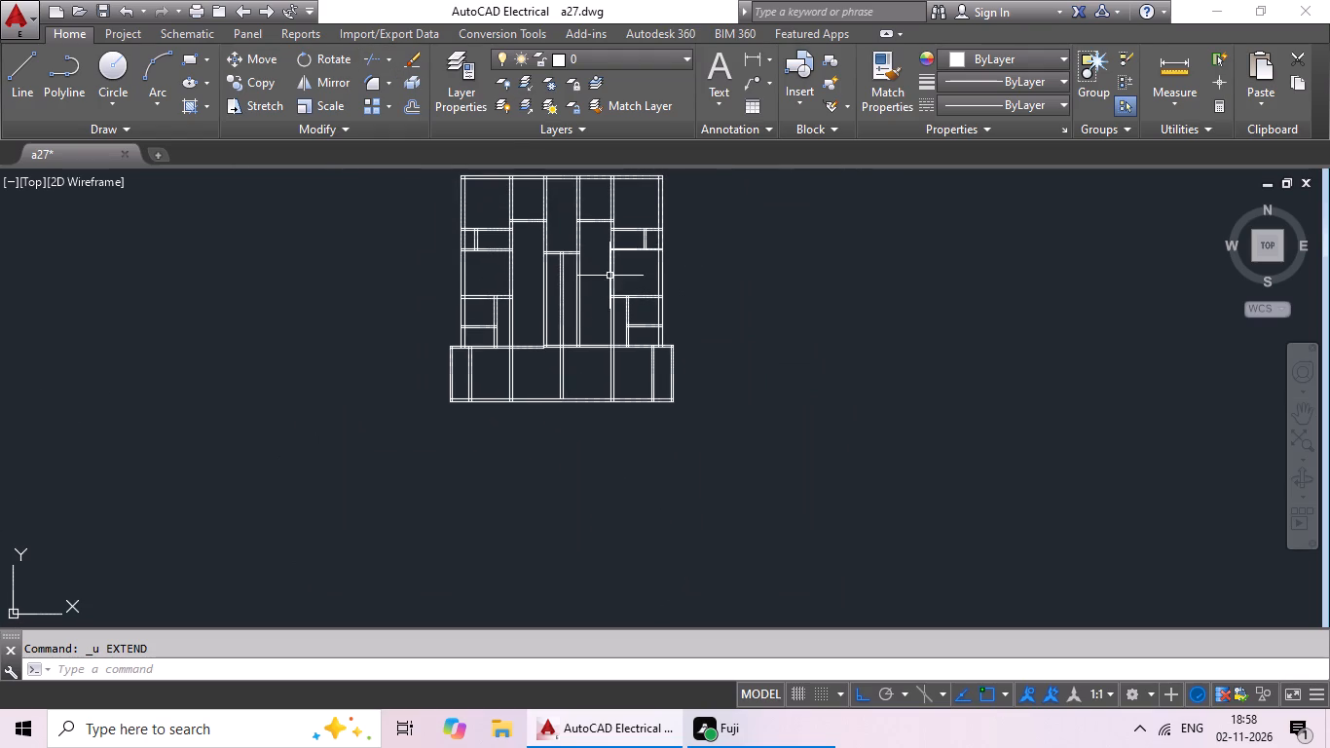
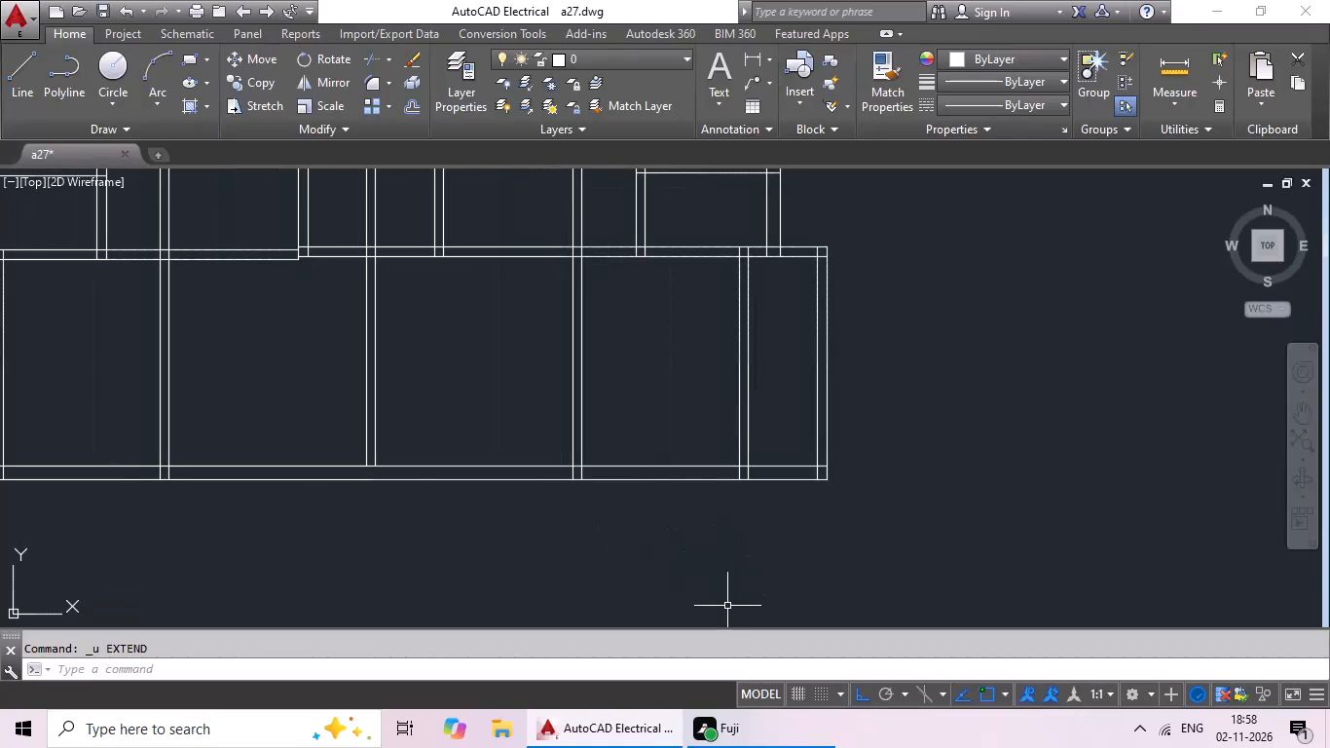
Trim the overlapping wall lines at a junction in the southern part of the floor plan.
{"action": "key", "text": "Escape"}
{"action": "key", "text": "Escape"}
{"action": "type", "text": "tr"}
{"action": "key", "text": "space"}
{"action": "key", "text": "space"}
{"action": "scroll", "coordinate": [563, 478], "scroll_direction": "up", "scroll_amount": 5}
{"action": "left_click_drag", "start_coordinate": [812, 422], "coordinate": [536, 484]}
{"action": "left_click_drag", "start_coordinate": [536, 484], "coordinate": [563, 475]}
{"action": "left_click_drag", "start_coordinate": [682, 324], "coordinate": [679, 435]}
{"action": "left_click", "coordinate": [683, 429]}
{"action": "scroll", "coordinate": [781, 462], "scroll_direction": "down", "scroll_amount": 5}
{"action": "key", "text": "Escape"}
{"action": "middle_click_drag", "start_coordinate": [671, 416], "coordinate": [664, 647]}
{"action": "scroll", "coordinate": [649, 482], "scroll_direction": "down", "scroll_amount": 3}
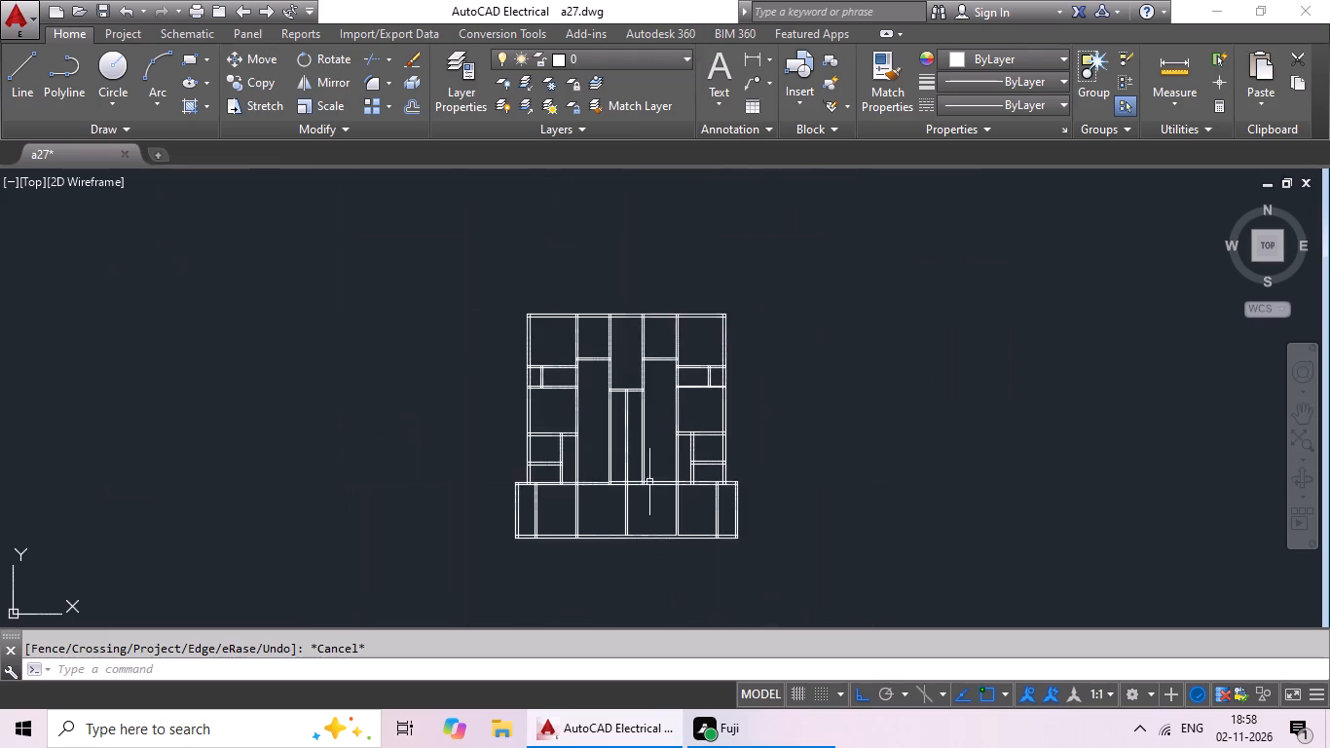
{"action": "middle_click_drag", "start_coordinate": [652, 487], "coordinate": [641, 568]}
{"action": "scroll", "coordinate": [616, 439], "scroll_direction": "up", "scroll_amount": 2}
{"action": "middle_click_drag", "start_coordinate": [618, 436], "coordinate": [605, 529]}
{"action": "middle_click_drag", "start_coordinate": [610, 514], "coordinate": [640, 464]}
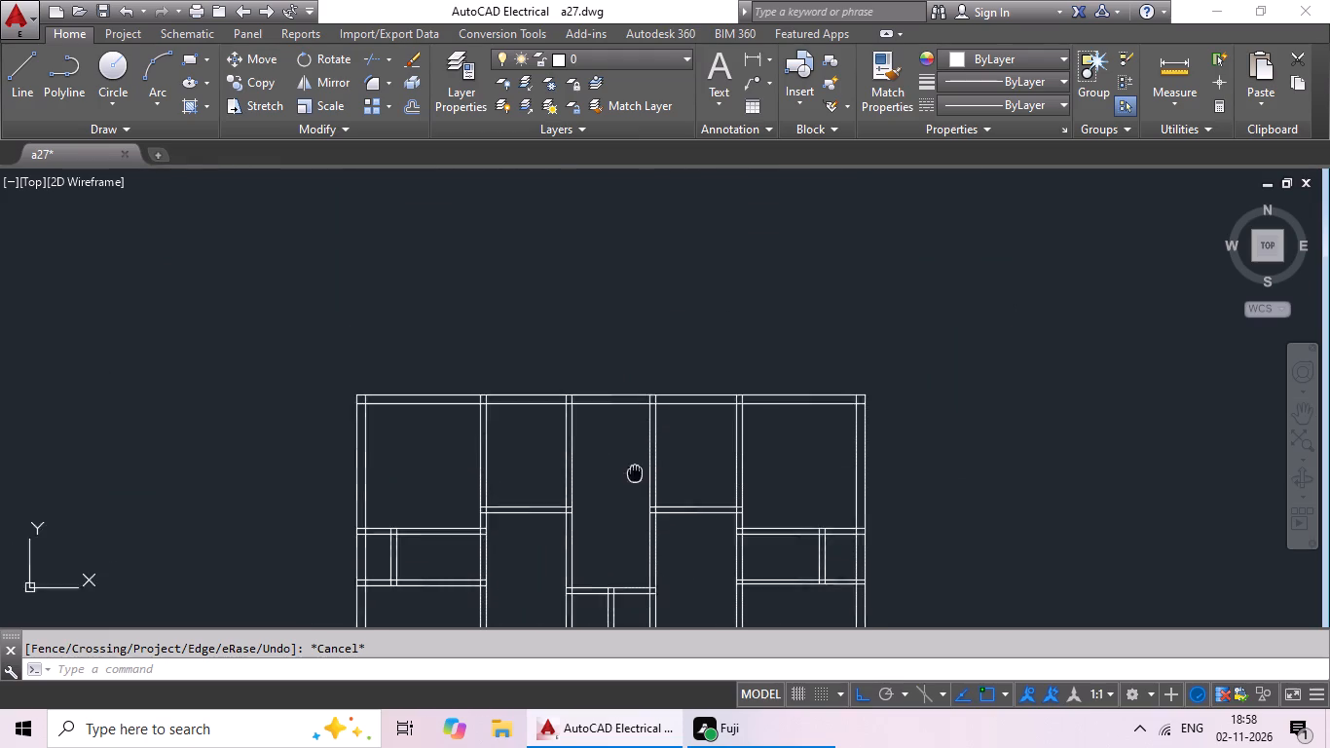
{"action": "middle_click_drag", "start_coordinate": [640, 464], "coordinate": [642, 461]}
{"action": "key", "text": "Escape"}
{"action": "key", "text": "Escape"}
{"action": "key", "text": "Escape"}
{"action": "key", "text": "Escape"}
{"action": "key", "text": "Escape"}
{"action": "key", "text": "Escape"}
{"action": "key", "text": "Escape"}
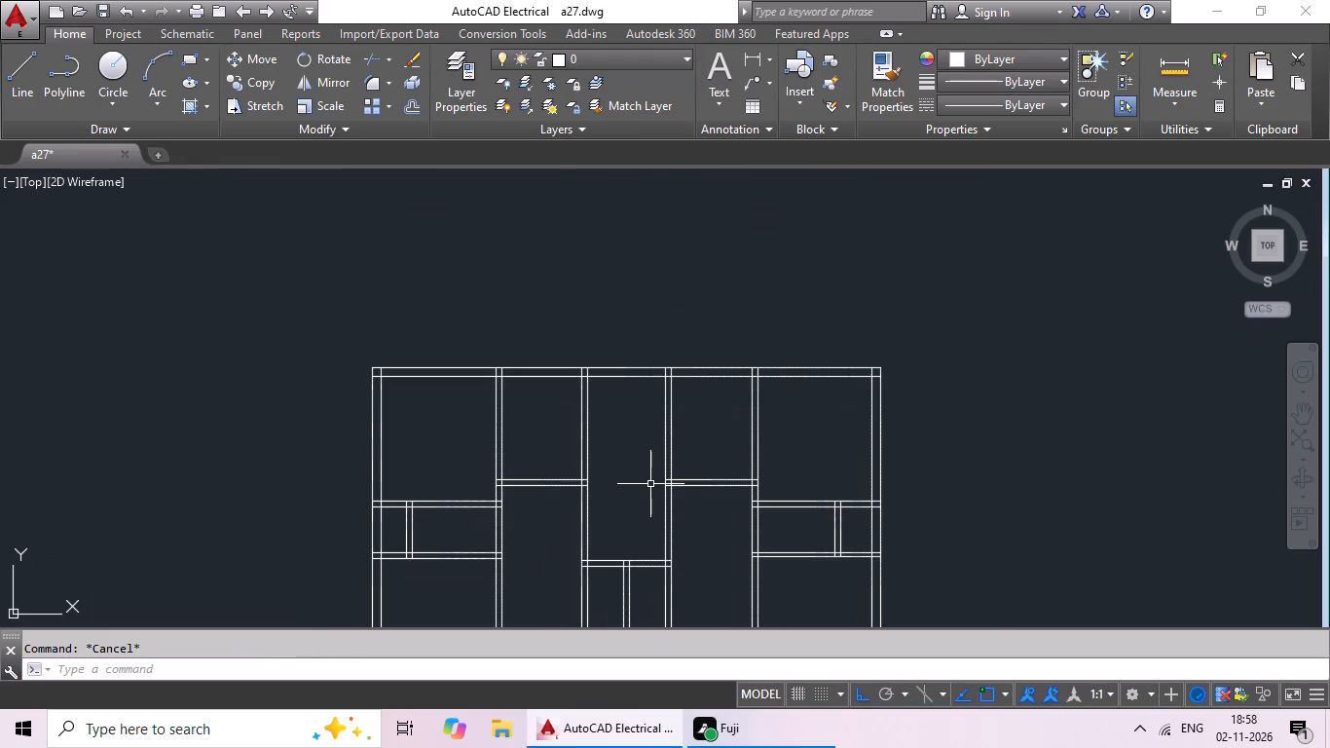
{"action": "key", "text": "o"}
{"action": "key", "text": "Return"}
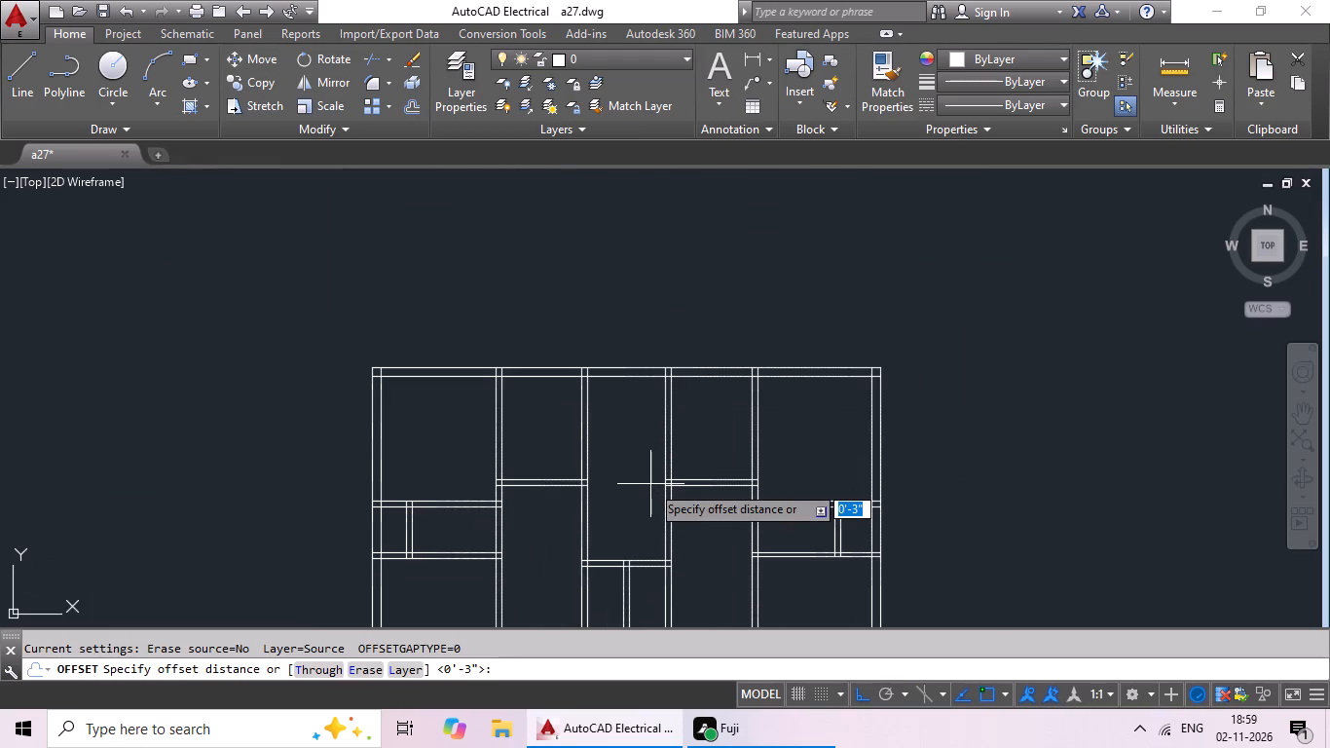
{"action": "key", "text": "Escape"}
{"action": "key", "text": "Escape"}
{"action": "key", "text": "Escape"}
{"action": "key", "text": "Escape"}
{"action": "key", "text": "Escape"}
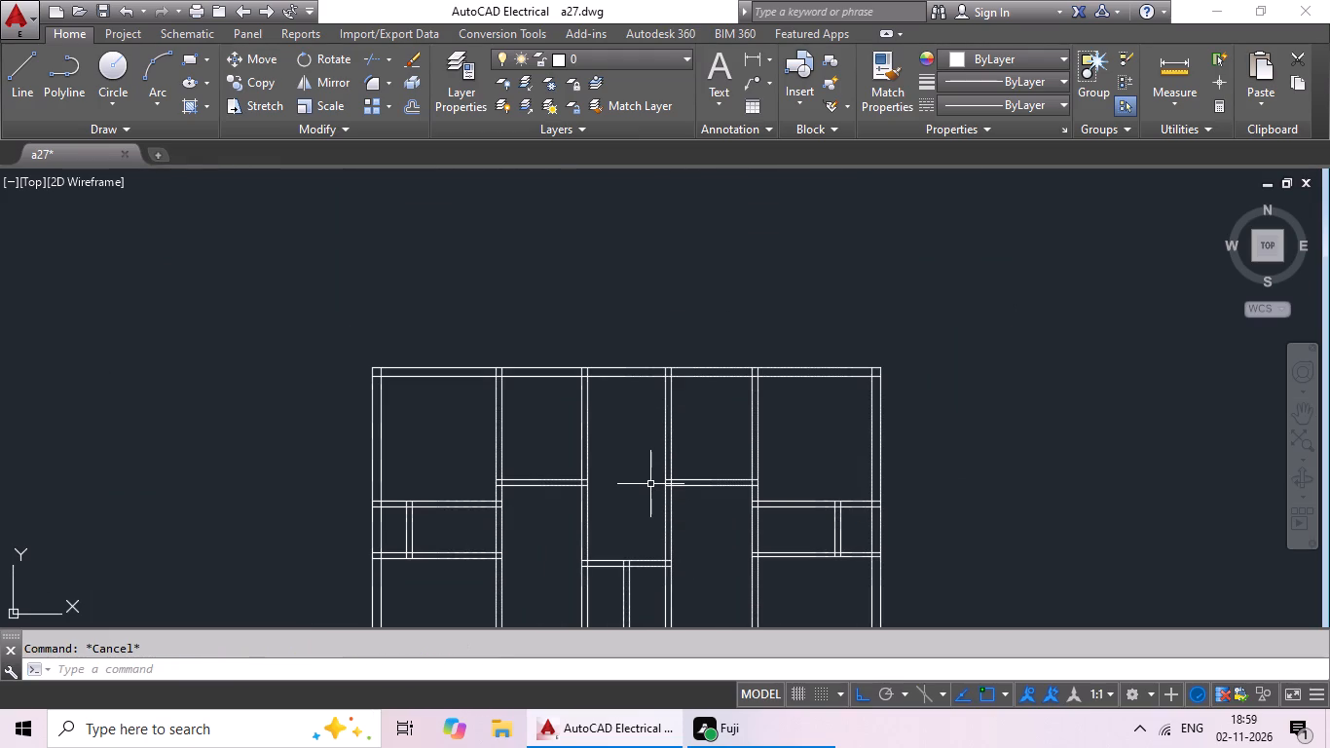
Measure the clear width of the central northern room between the inner faces of its two side partitions.
{"action": "left_click", "coordinate": [752, 66]}
{"action": "scroll", "coordinate": [571, 372], "scroll_direction": "up", "scroll_amount": 2}
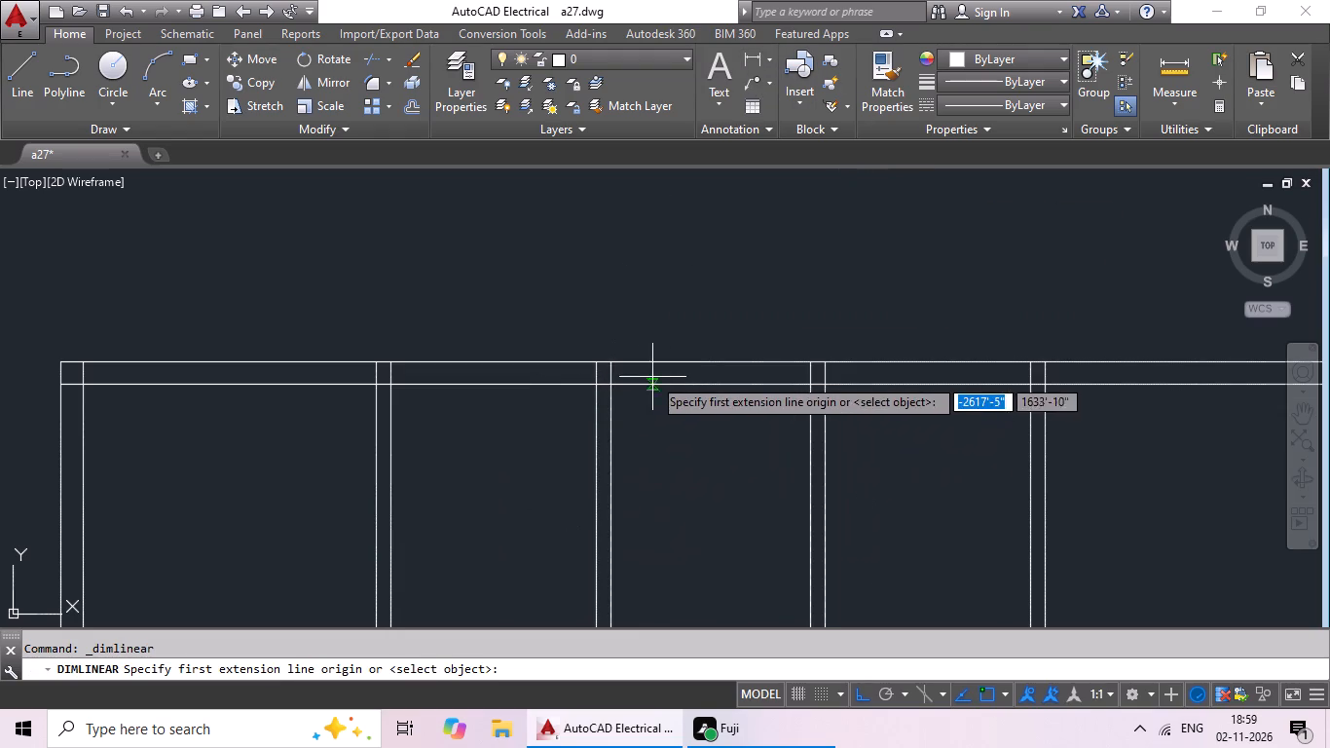
{"action": "left_click", "coordinate": [609, 388]}
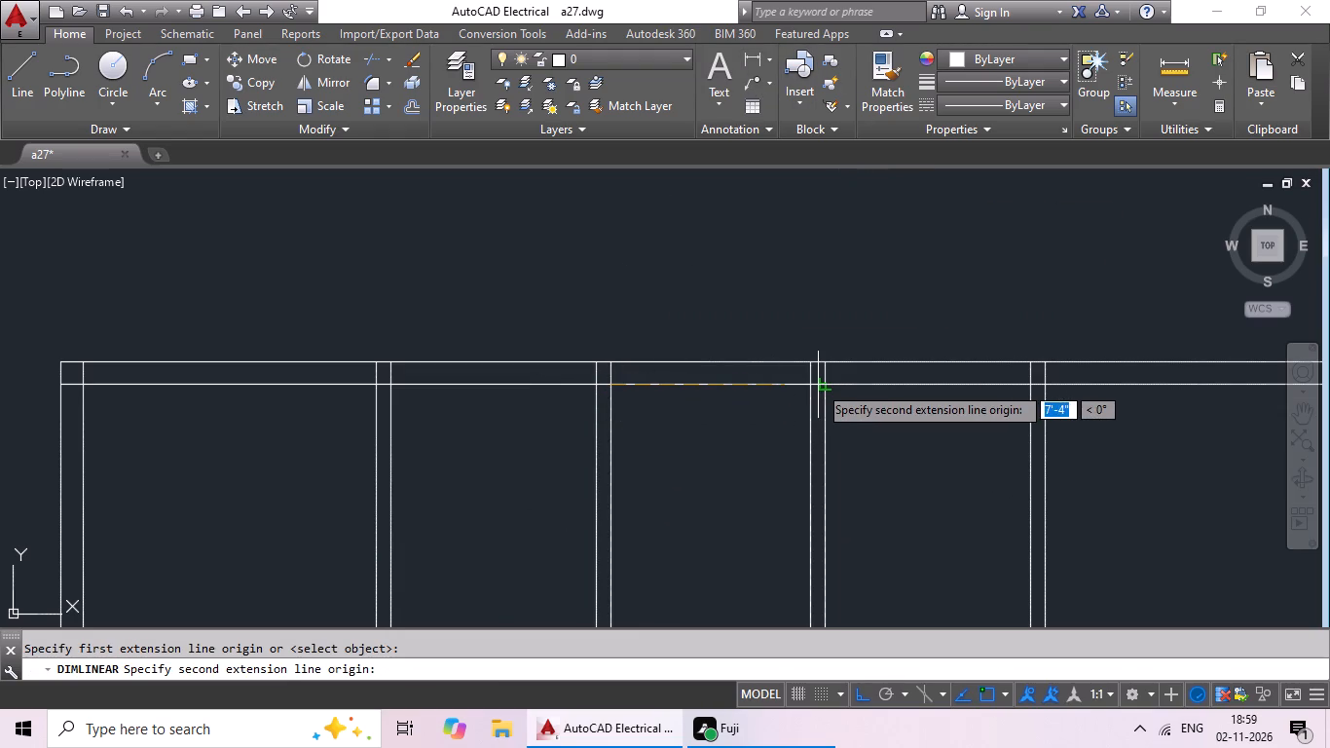
{"action": "left_click", "coordinate": [806, 387]}
{"action": "scroll", "coordinate": [802, 423], "scroll_direction": "up", "scroll_amount": 3}
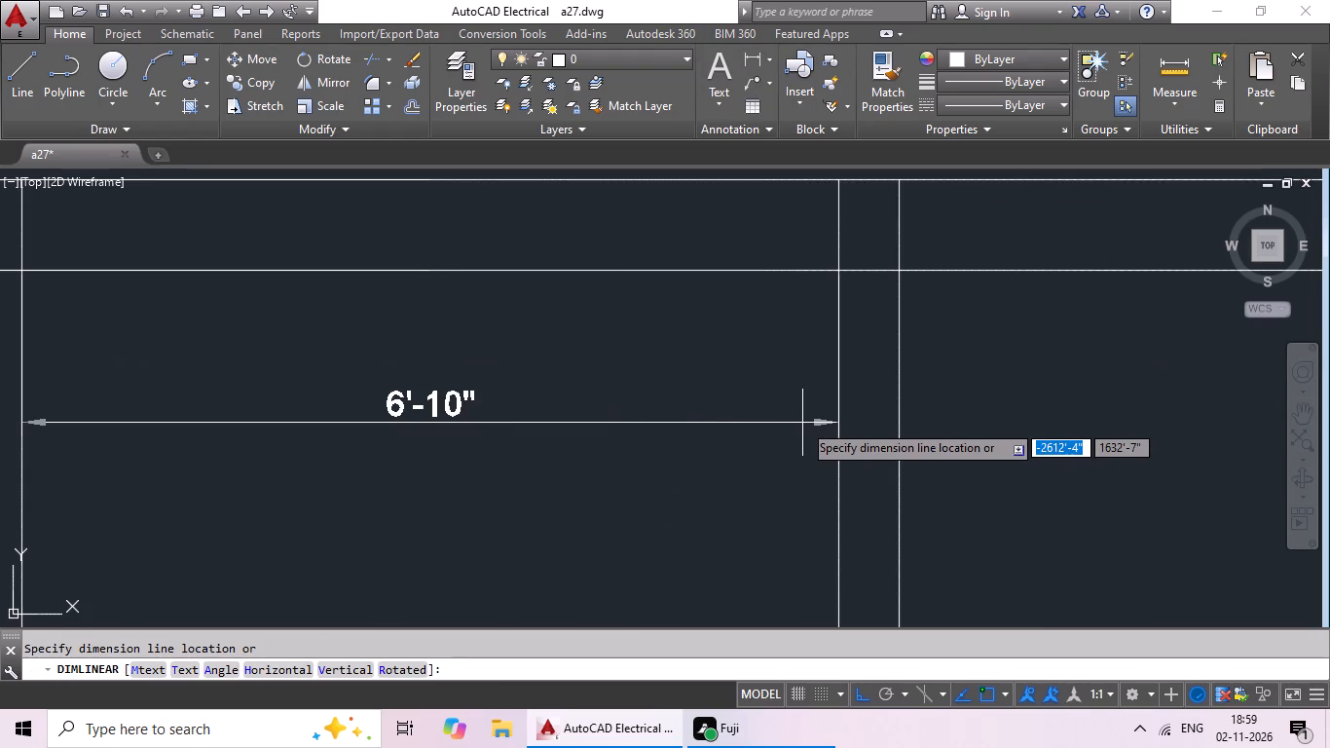
{"action": "key", "text": "Escape"}
{"action": "scroll", "coordinate": [802, 423], "scroll_direction": "down", "scroll_amount": 4}
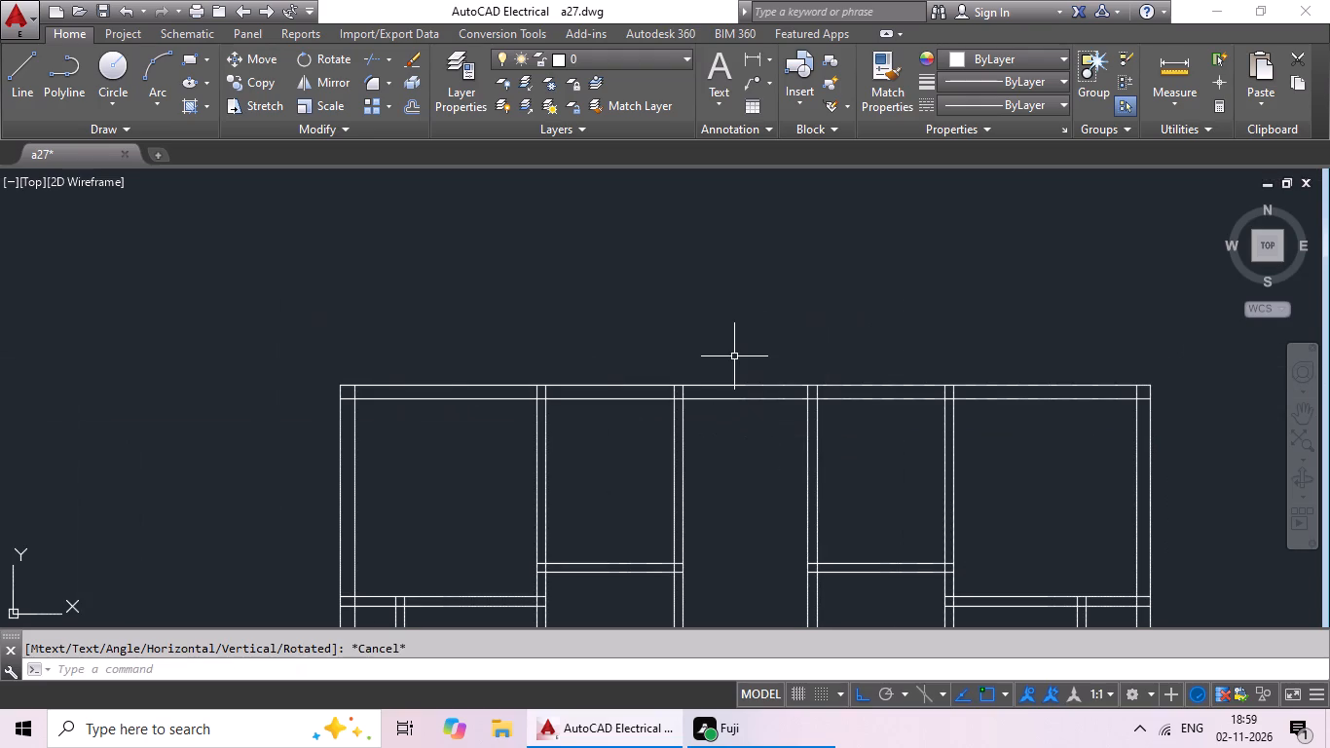
{"action": "key", "text": "Escape"}
{"action": "key", "text": "Escape"}
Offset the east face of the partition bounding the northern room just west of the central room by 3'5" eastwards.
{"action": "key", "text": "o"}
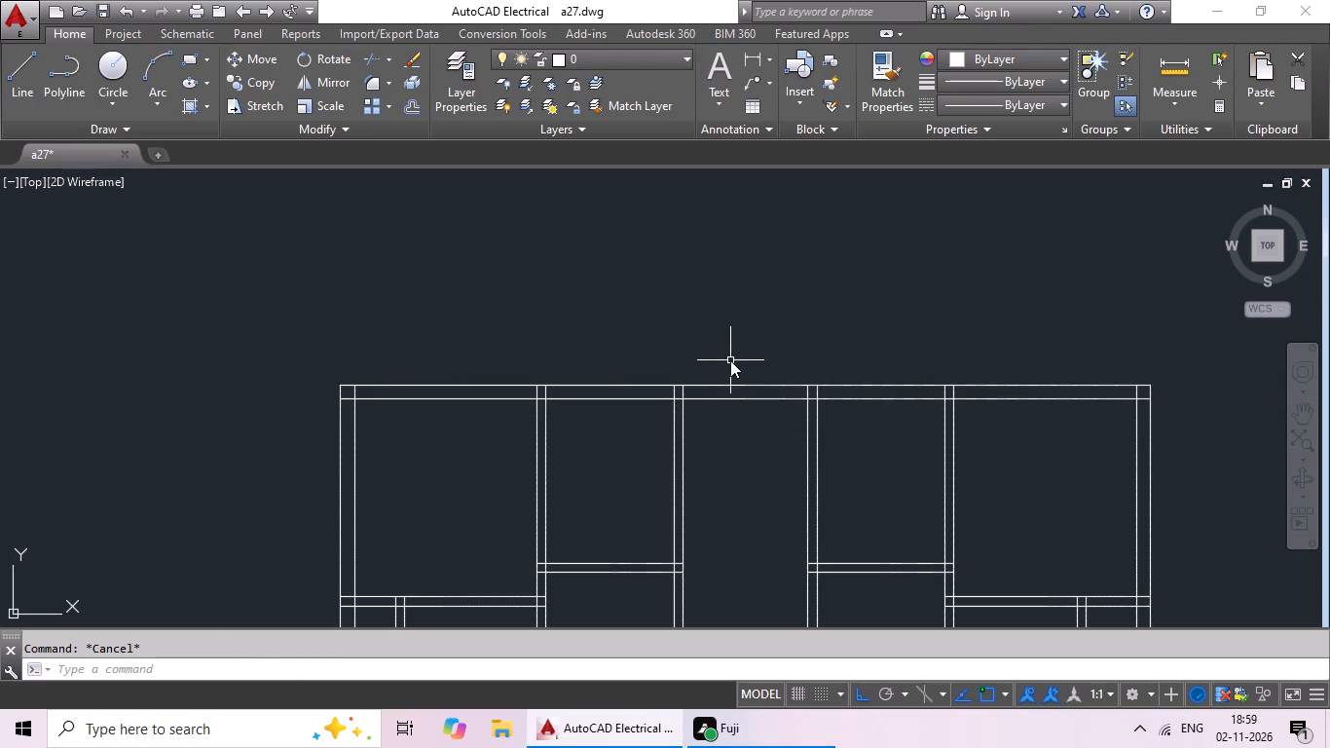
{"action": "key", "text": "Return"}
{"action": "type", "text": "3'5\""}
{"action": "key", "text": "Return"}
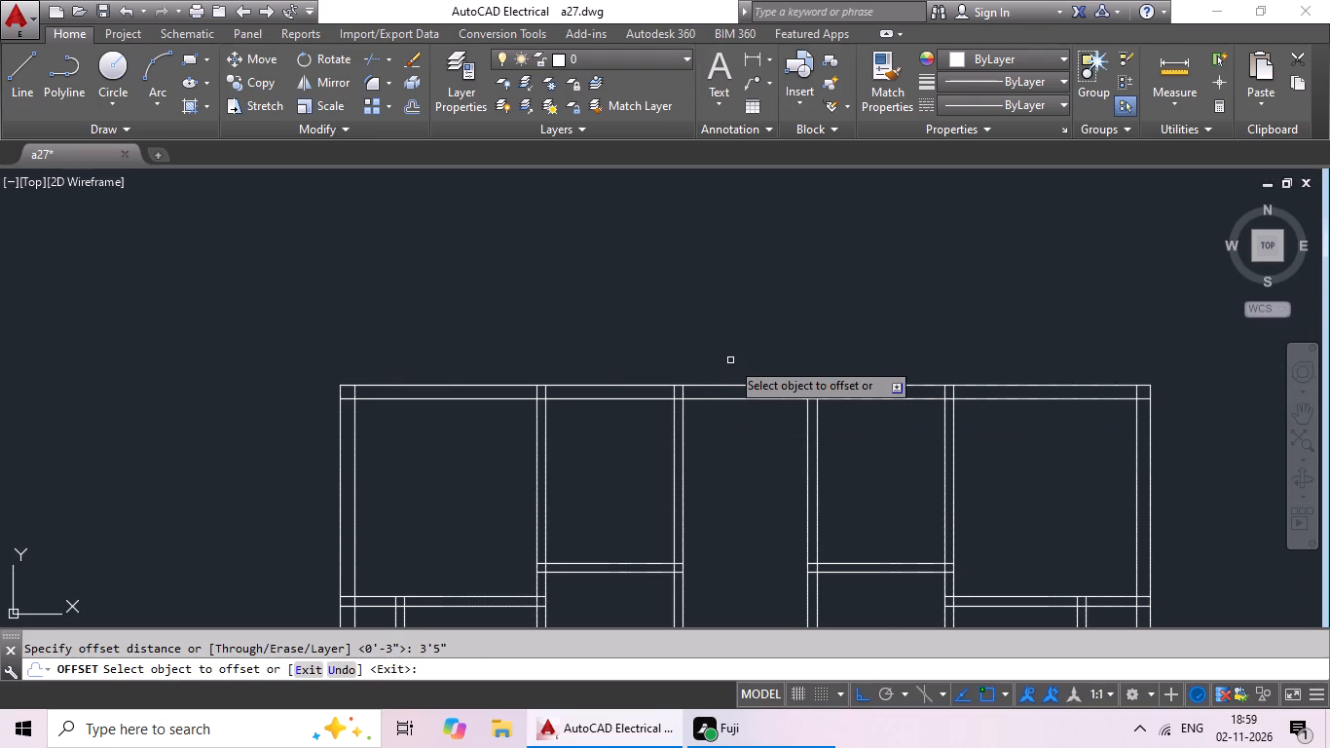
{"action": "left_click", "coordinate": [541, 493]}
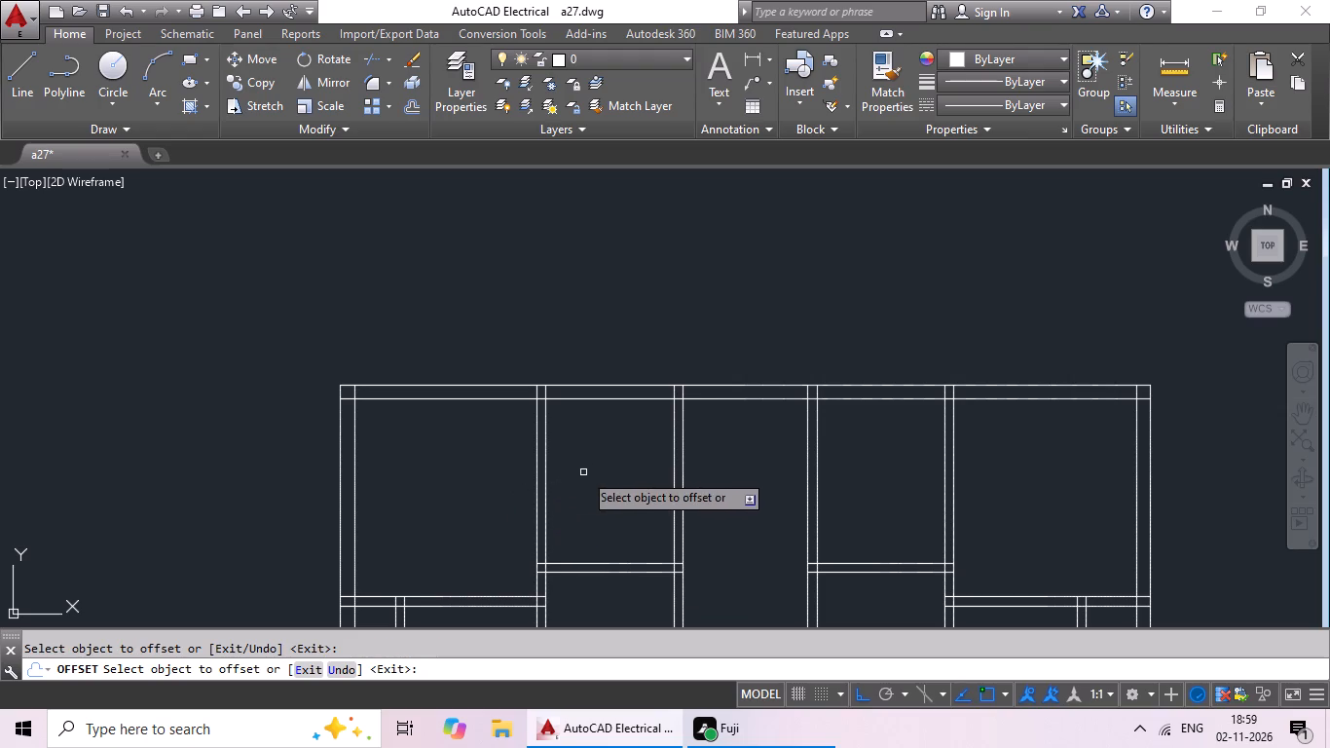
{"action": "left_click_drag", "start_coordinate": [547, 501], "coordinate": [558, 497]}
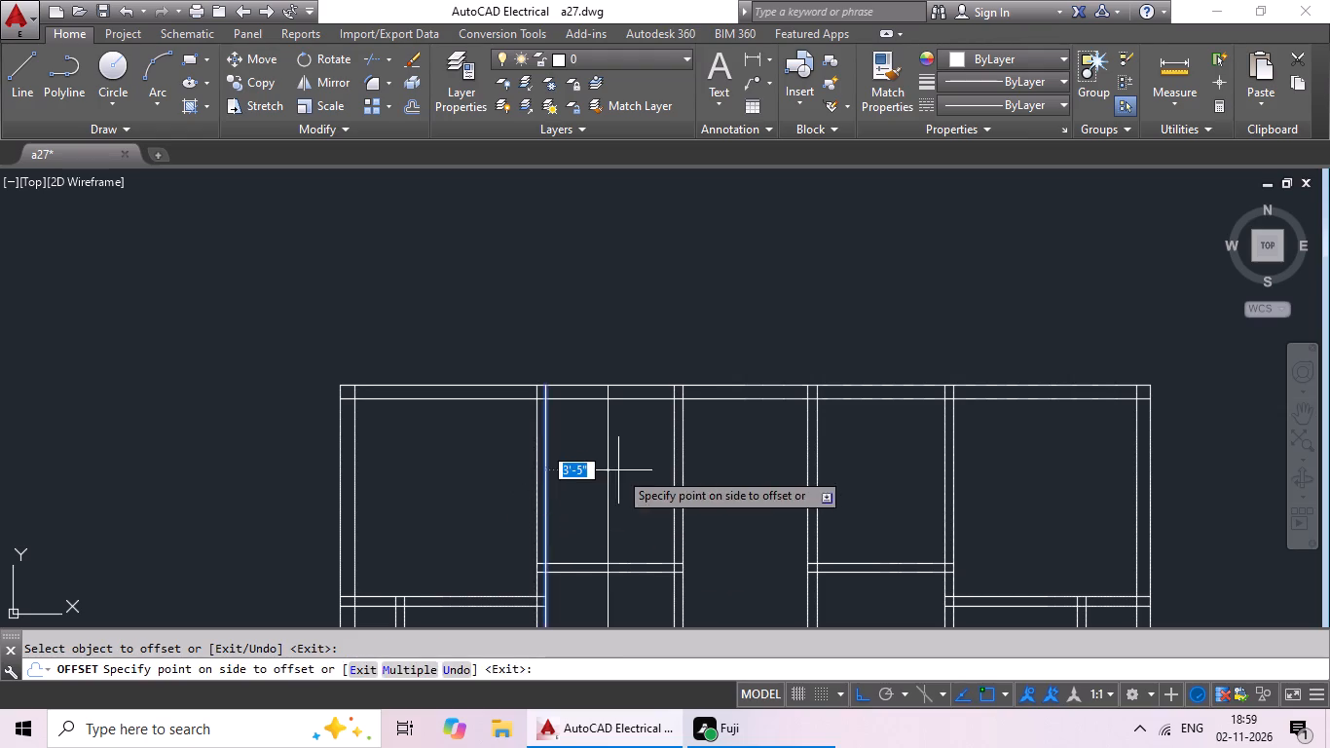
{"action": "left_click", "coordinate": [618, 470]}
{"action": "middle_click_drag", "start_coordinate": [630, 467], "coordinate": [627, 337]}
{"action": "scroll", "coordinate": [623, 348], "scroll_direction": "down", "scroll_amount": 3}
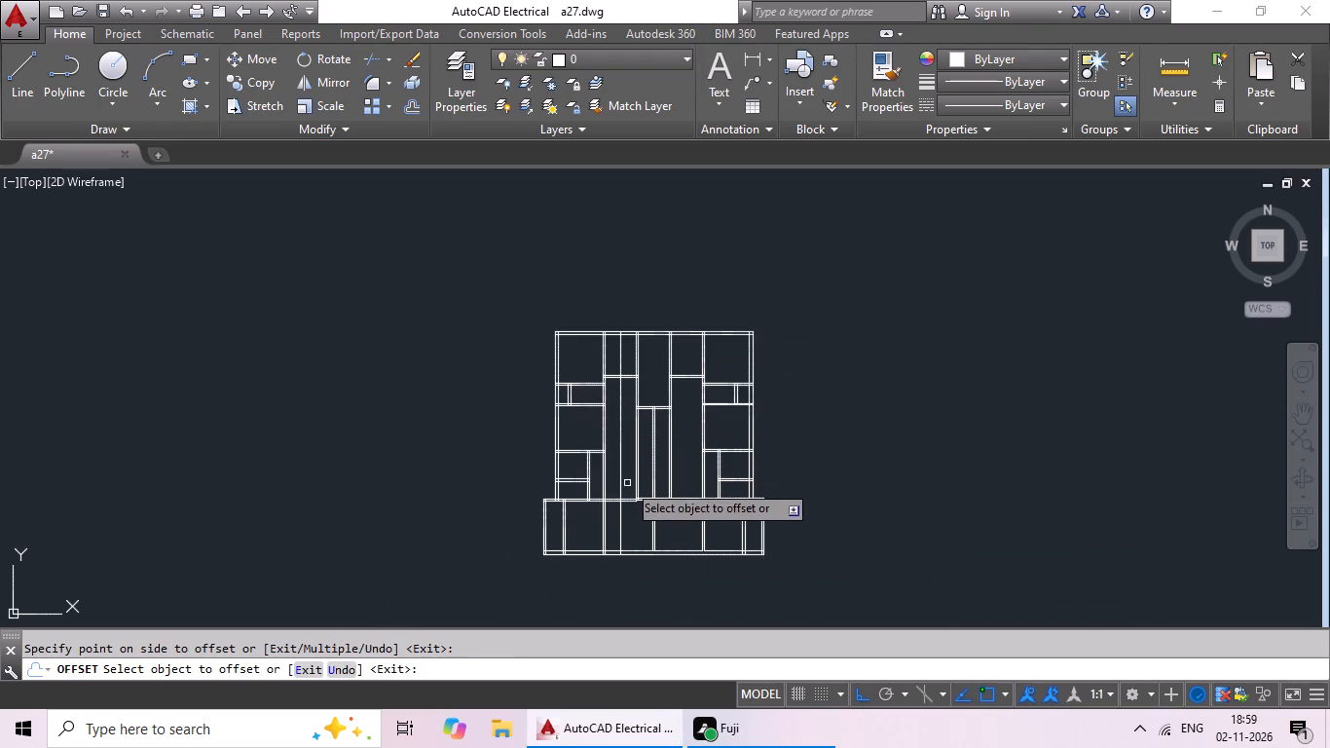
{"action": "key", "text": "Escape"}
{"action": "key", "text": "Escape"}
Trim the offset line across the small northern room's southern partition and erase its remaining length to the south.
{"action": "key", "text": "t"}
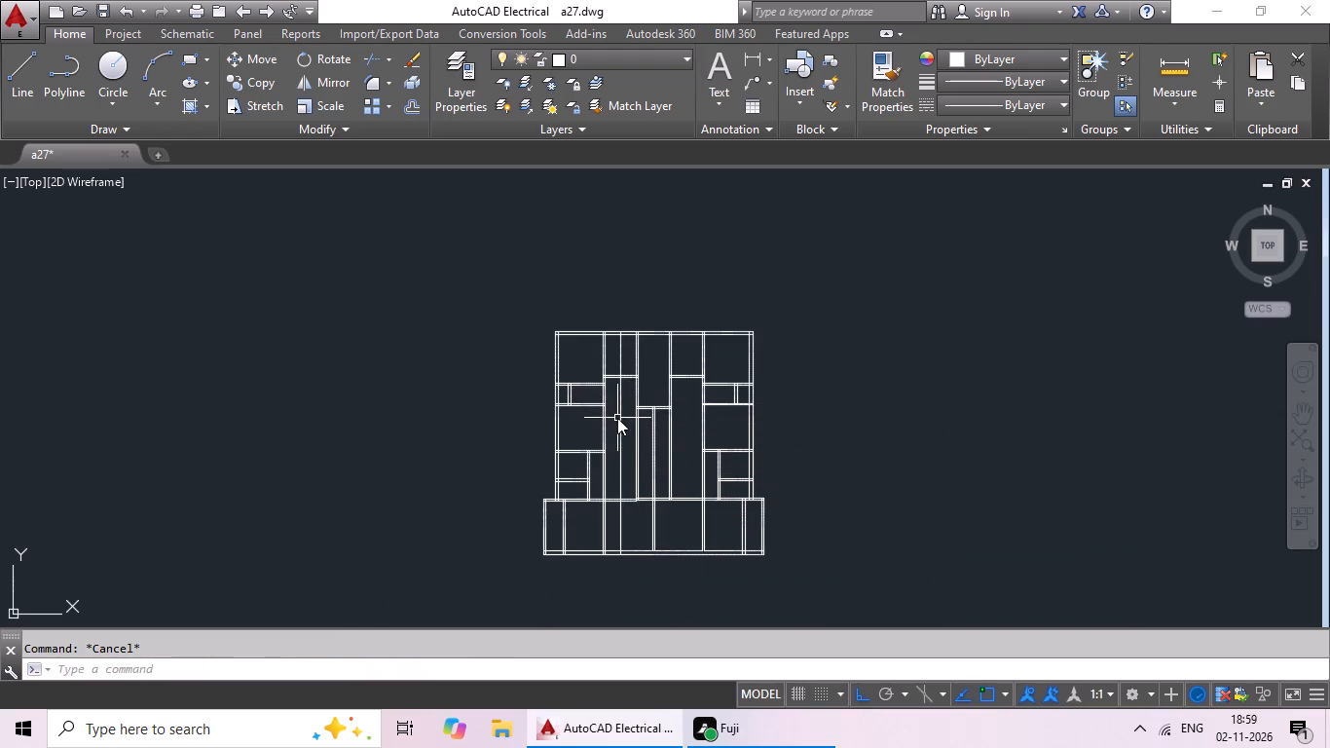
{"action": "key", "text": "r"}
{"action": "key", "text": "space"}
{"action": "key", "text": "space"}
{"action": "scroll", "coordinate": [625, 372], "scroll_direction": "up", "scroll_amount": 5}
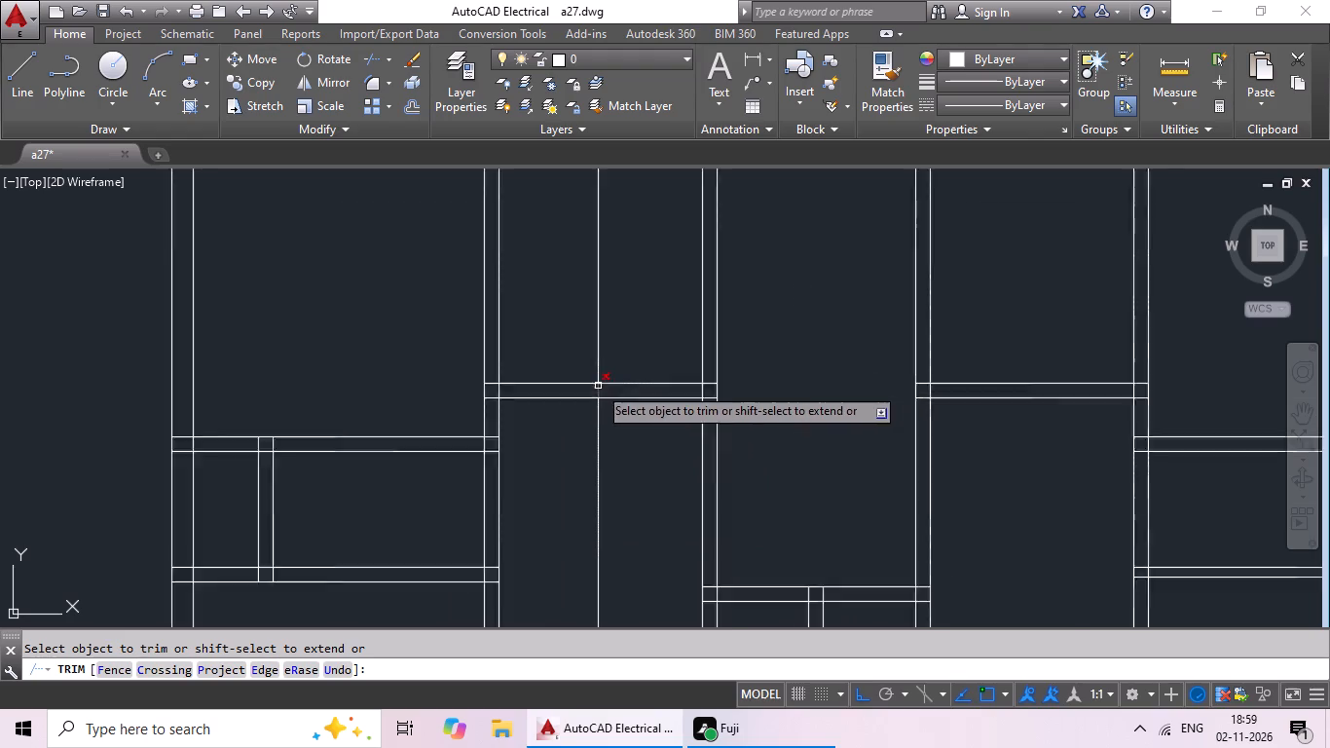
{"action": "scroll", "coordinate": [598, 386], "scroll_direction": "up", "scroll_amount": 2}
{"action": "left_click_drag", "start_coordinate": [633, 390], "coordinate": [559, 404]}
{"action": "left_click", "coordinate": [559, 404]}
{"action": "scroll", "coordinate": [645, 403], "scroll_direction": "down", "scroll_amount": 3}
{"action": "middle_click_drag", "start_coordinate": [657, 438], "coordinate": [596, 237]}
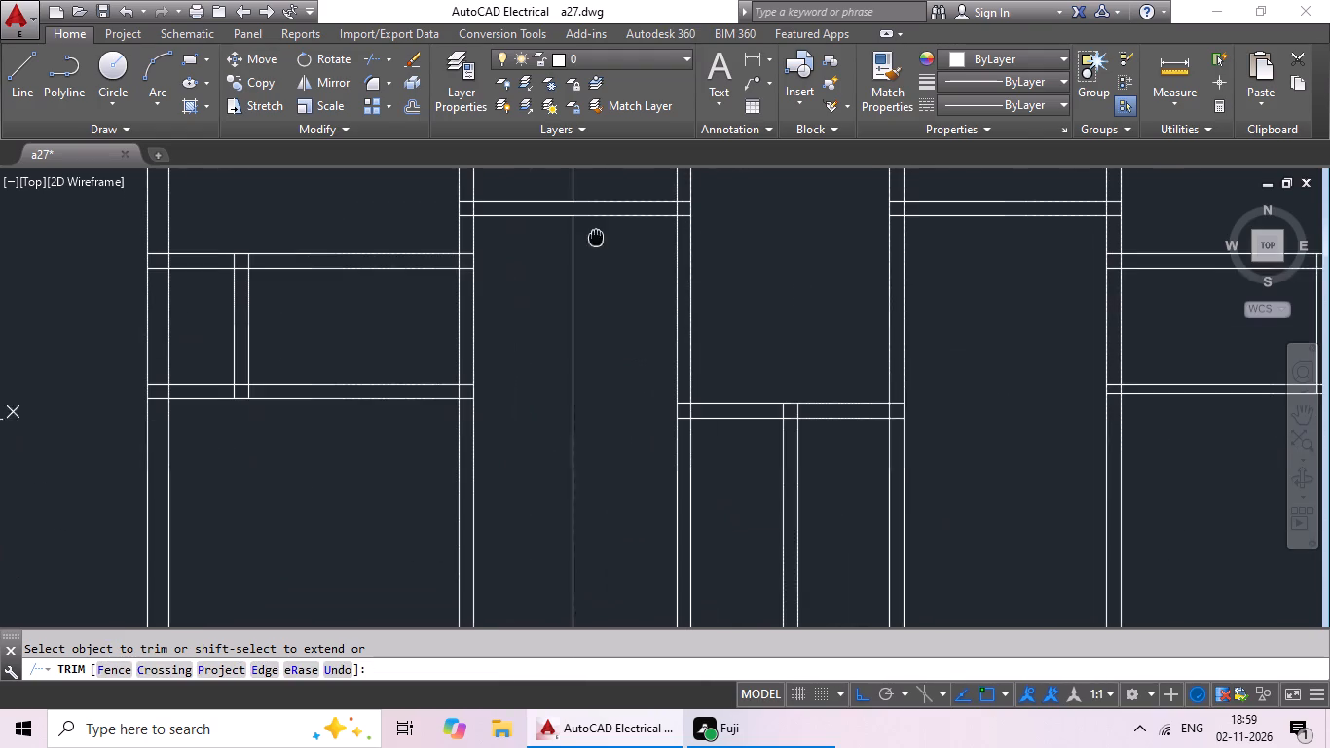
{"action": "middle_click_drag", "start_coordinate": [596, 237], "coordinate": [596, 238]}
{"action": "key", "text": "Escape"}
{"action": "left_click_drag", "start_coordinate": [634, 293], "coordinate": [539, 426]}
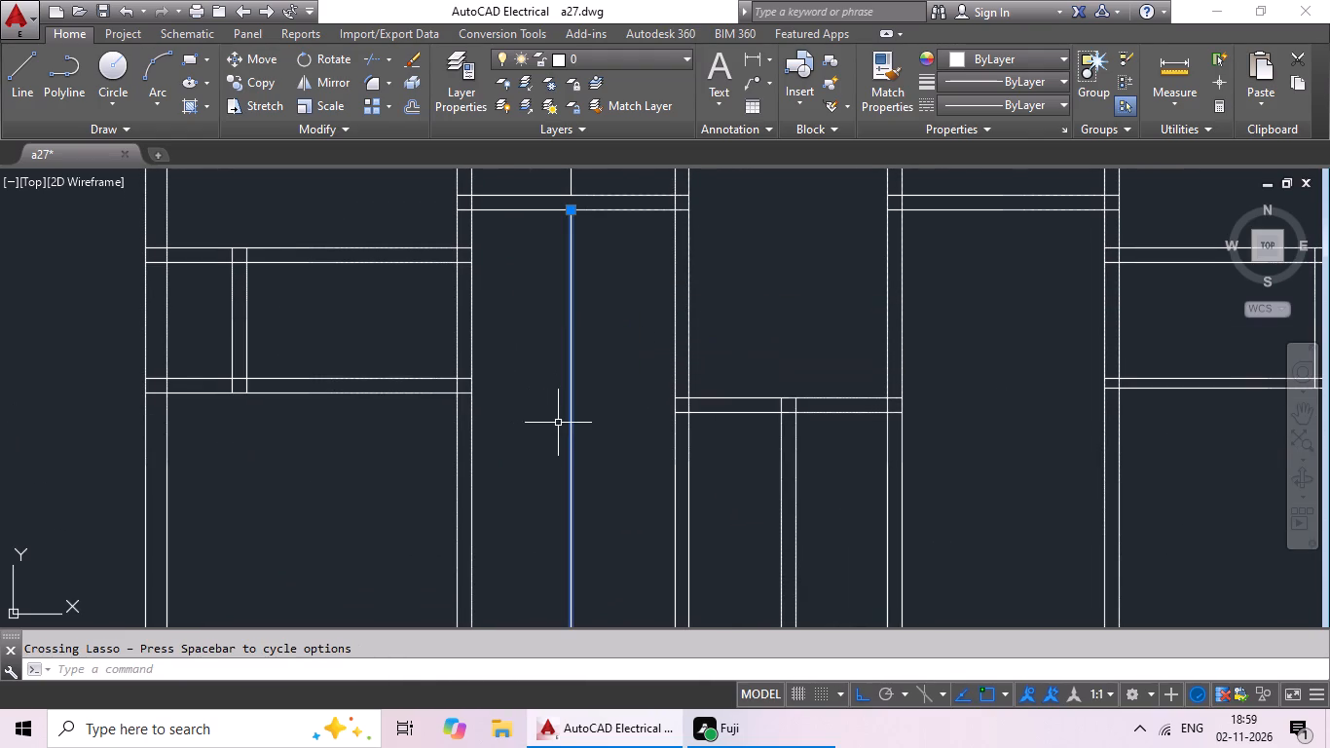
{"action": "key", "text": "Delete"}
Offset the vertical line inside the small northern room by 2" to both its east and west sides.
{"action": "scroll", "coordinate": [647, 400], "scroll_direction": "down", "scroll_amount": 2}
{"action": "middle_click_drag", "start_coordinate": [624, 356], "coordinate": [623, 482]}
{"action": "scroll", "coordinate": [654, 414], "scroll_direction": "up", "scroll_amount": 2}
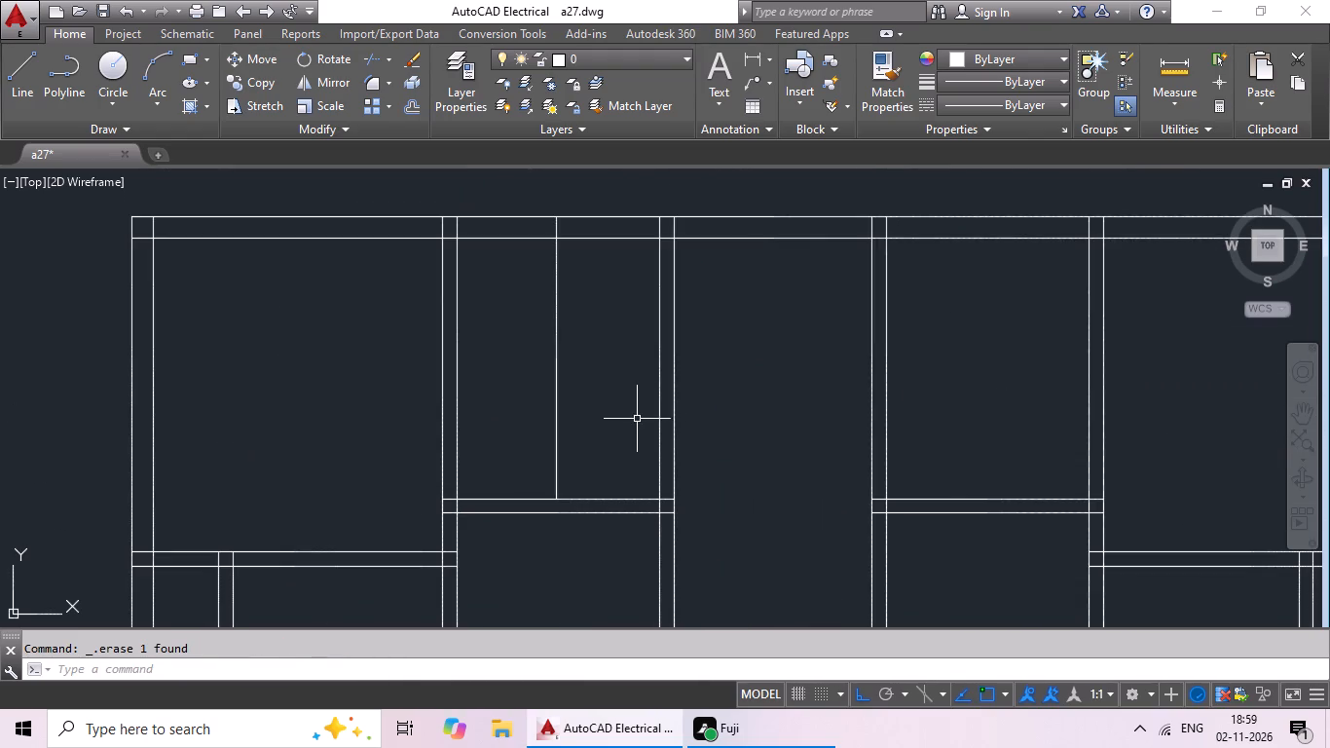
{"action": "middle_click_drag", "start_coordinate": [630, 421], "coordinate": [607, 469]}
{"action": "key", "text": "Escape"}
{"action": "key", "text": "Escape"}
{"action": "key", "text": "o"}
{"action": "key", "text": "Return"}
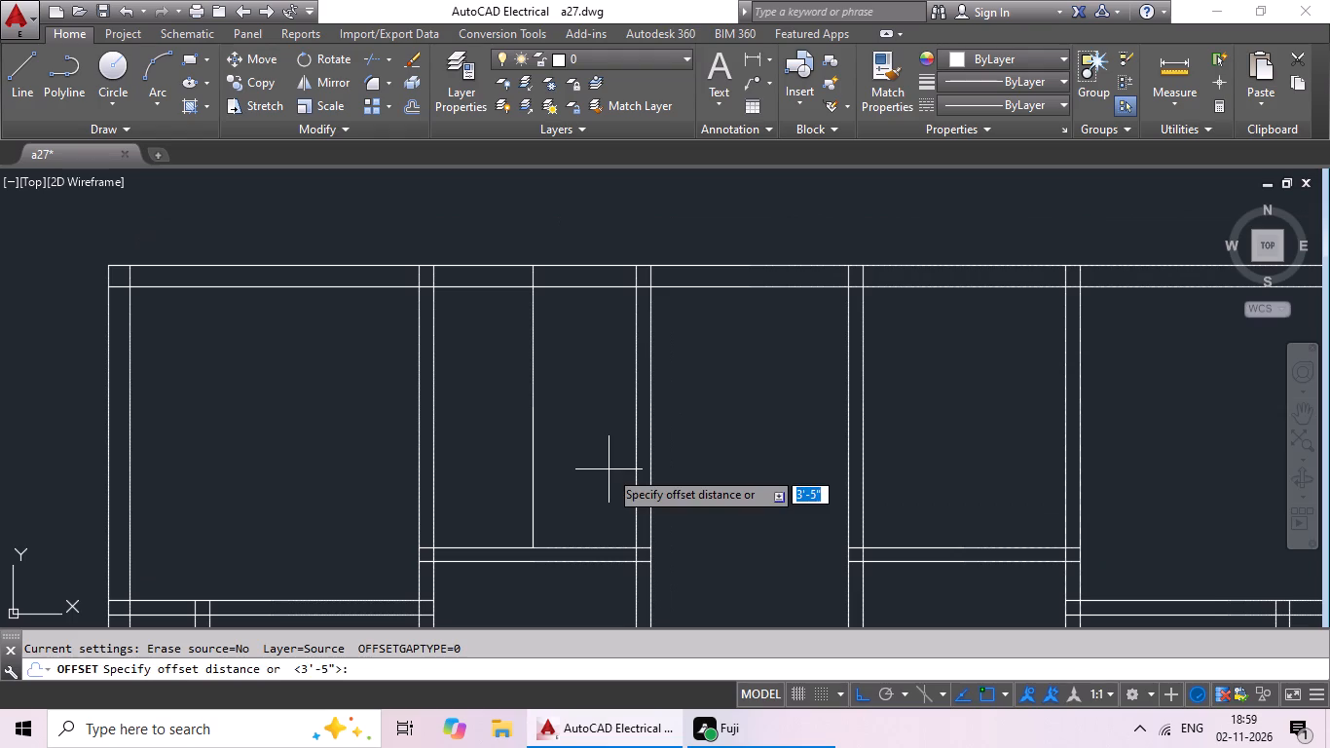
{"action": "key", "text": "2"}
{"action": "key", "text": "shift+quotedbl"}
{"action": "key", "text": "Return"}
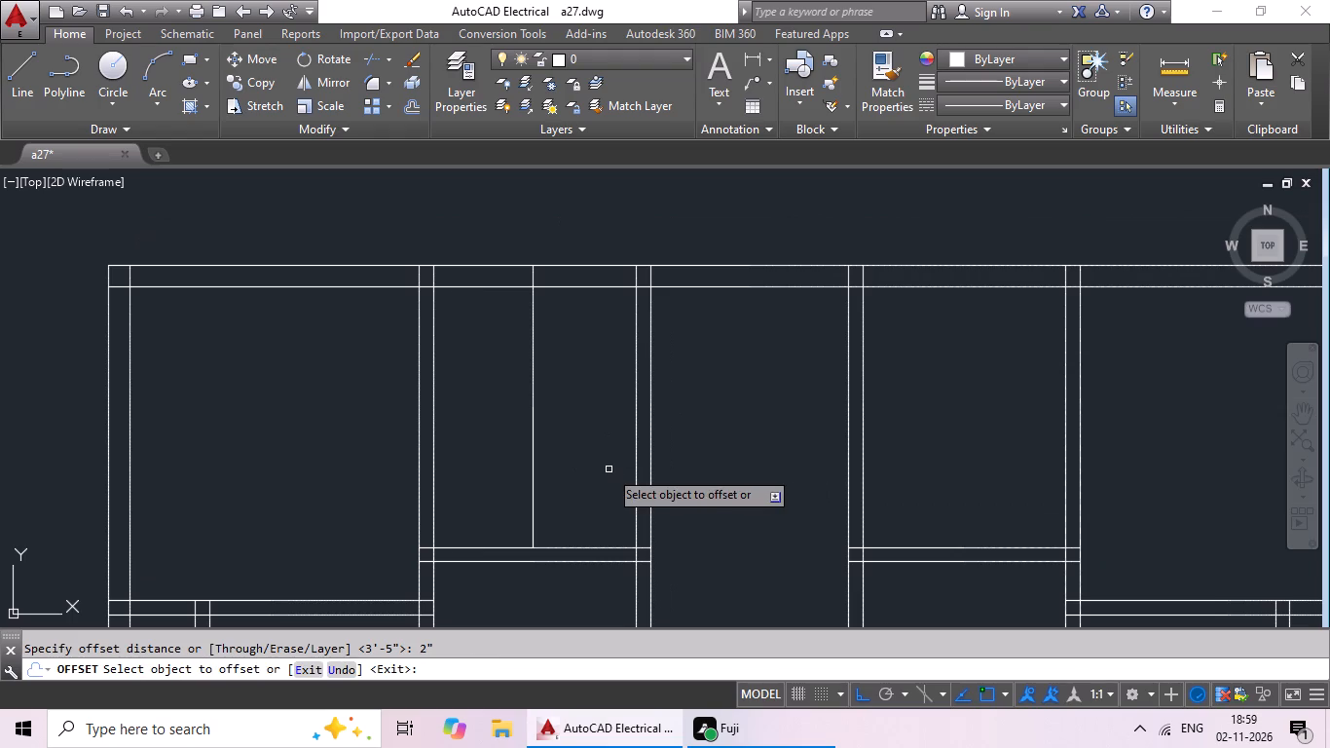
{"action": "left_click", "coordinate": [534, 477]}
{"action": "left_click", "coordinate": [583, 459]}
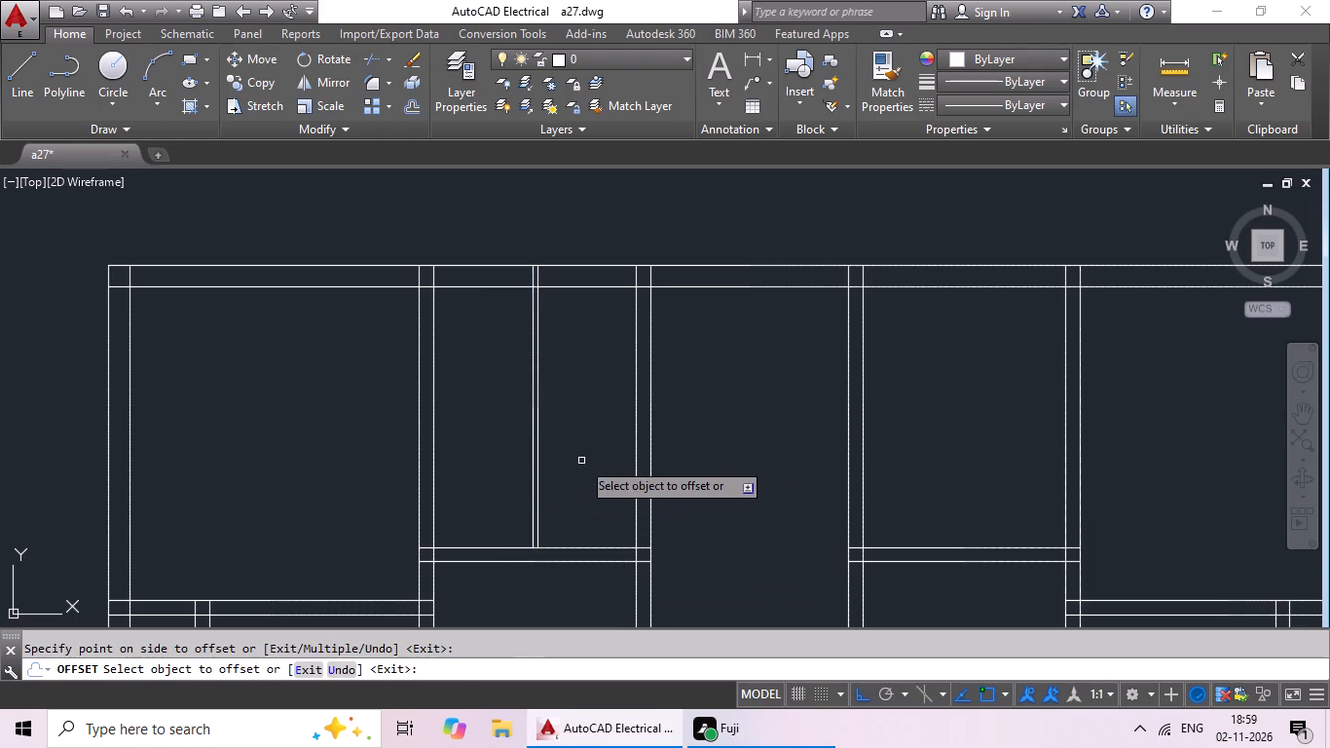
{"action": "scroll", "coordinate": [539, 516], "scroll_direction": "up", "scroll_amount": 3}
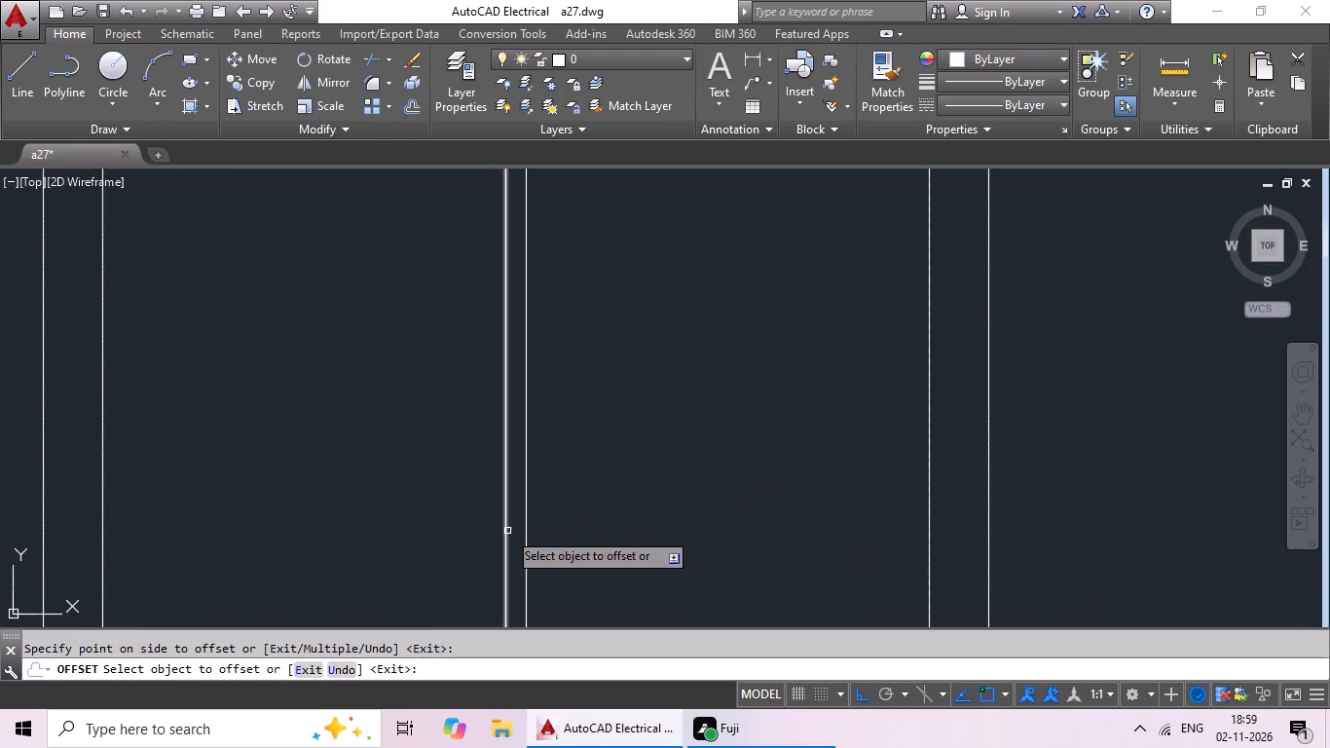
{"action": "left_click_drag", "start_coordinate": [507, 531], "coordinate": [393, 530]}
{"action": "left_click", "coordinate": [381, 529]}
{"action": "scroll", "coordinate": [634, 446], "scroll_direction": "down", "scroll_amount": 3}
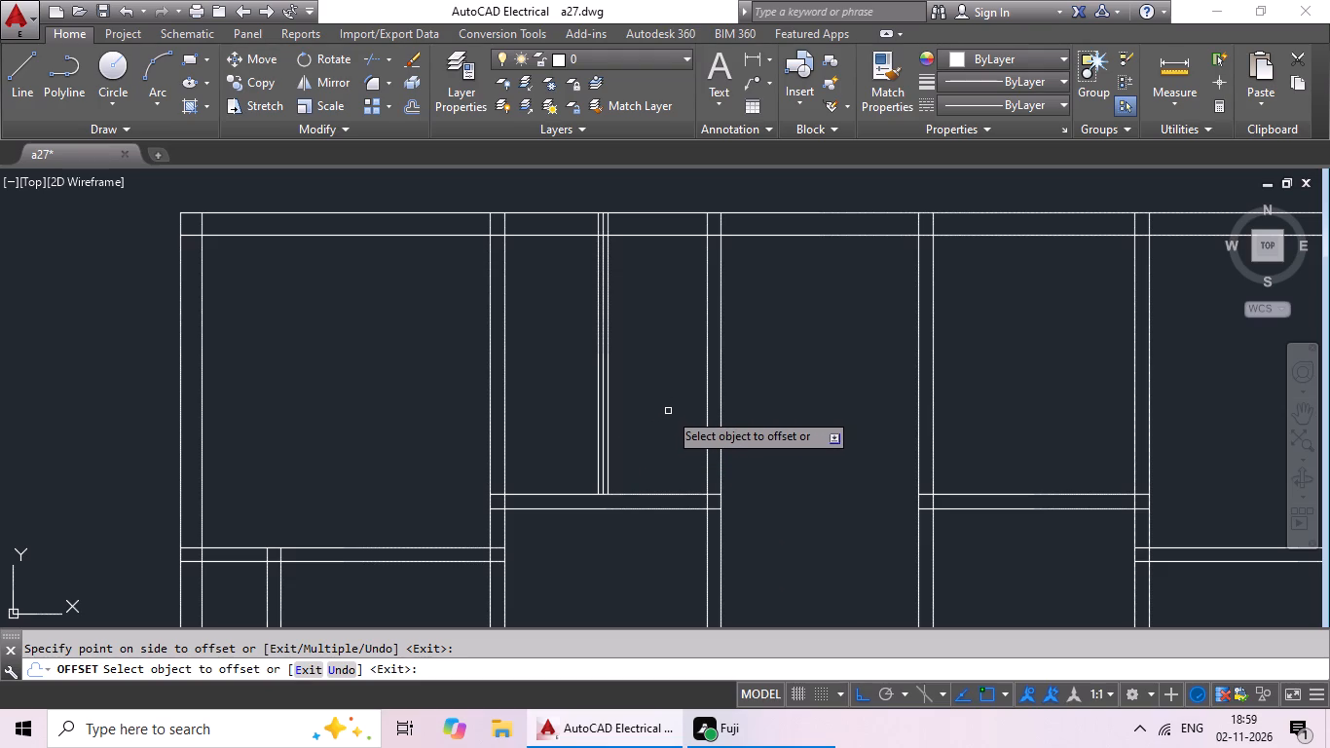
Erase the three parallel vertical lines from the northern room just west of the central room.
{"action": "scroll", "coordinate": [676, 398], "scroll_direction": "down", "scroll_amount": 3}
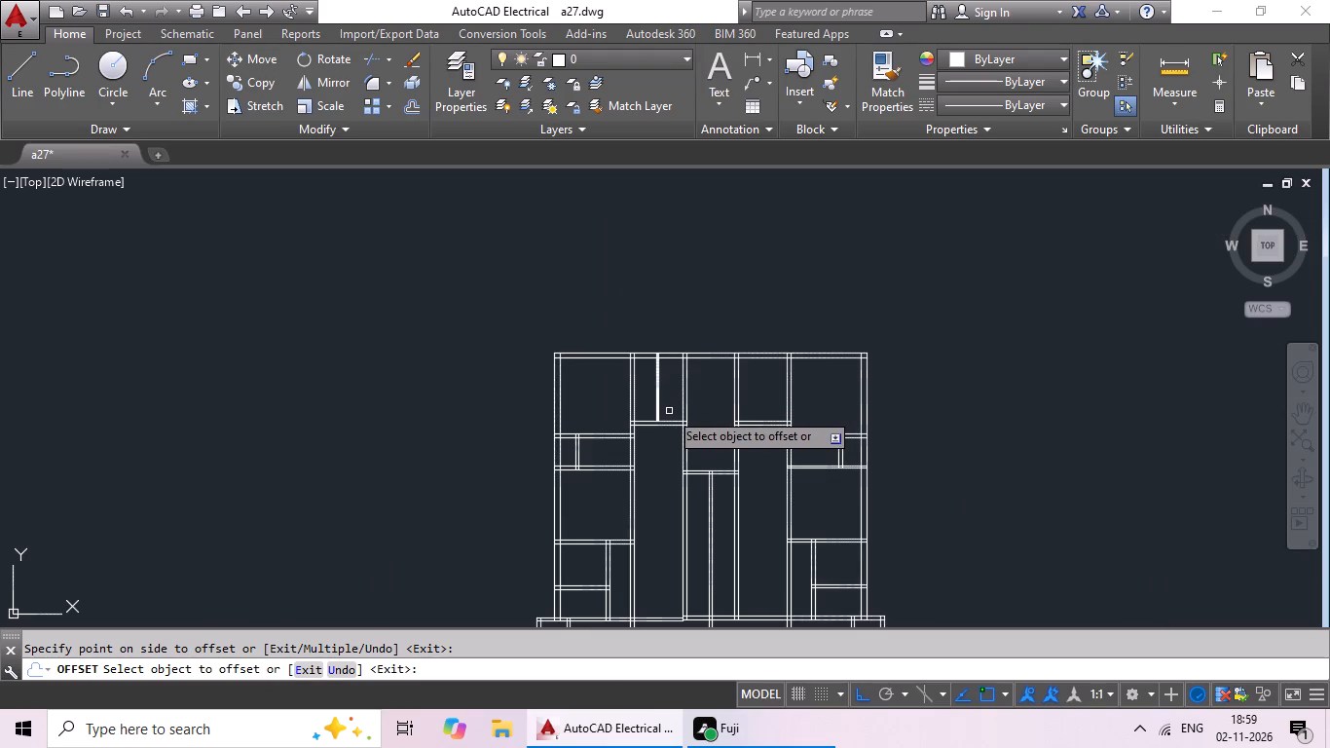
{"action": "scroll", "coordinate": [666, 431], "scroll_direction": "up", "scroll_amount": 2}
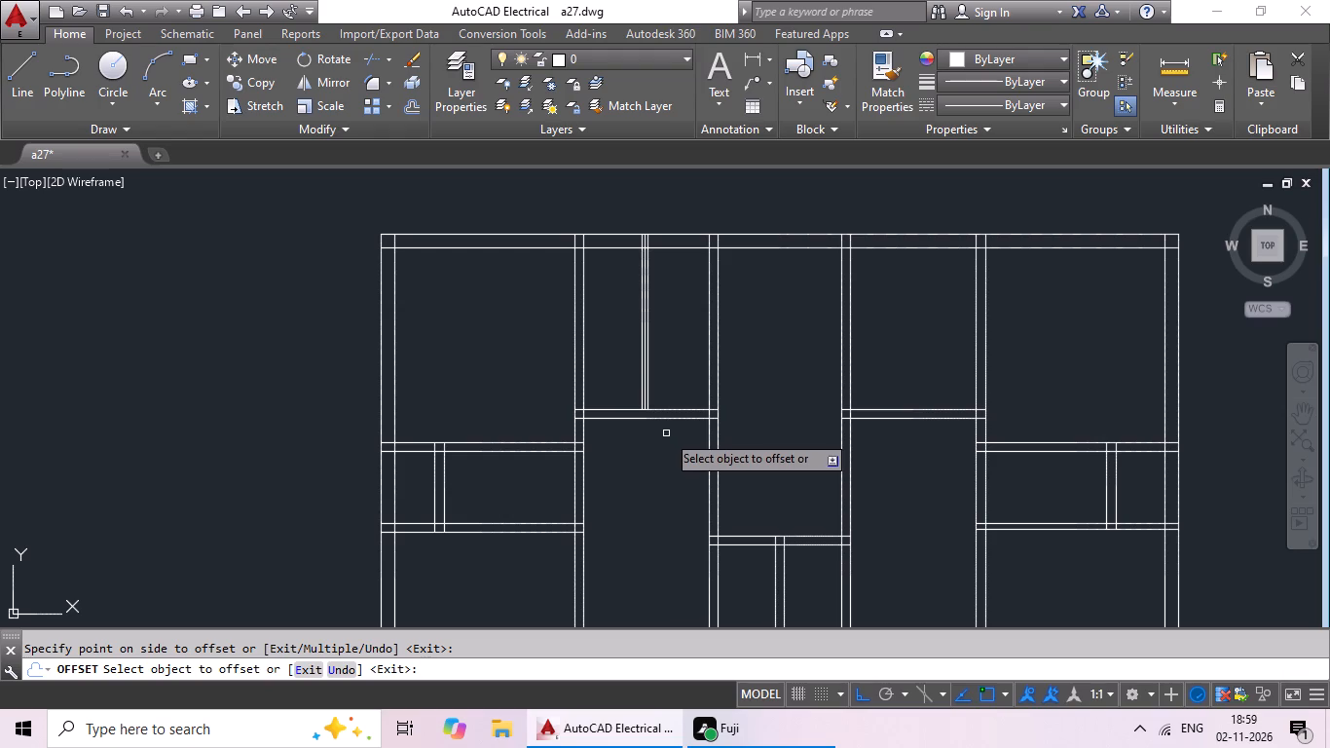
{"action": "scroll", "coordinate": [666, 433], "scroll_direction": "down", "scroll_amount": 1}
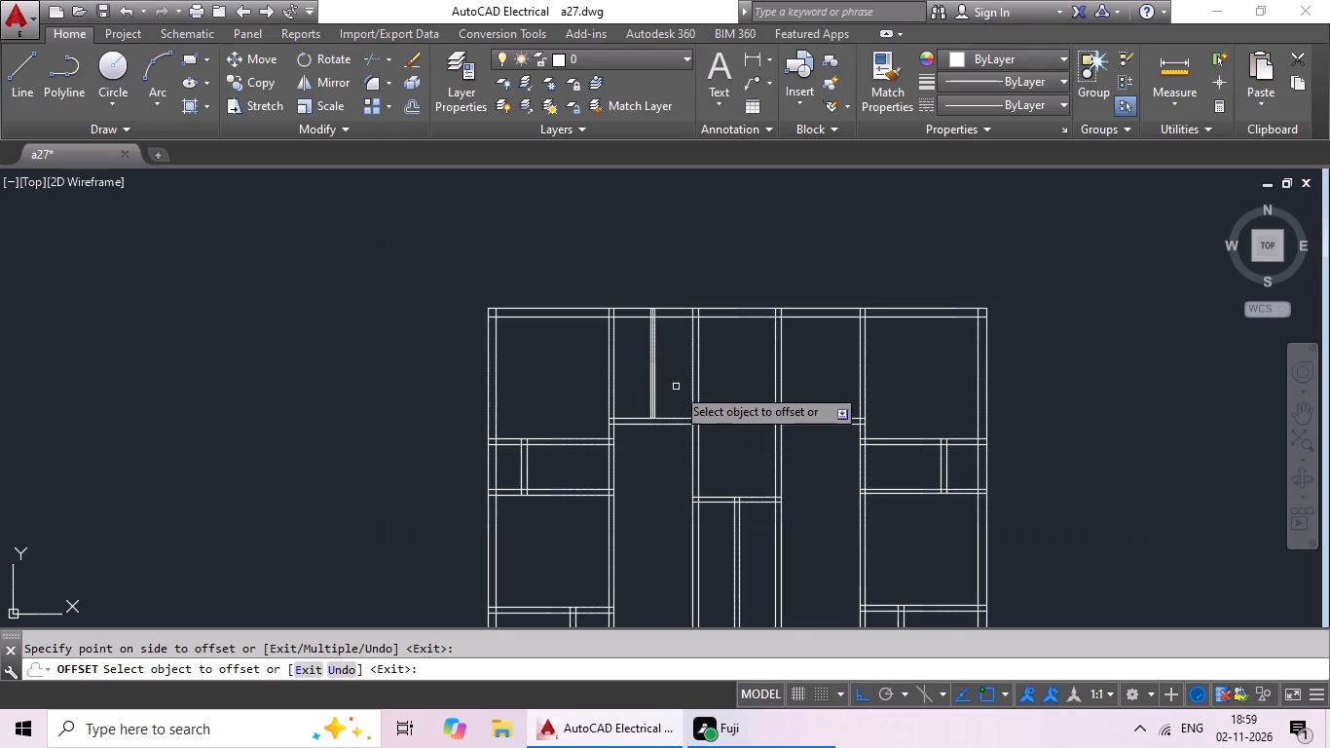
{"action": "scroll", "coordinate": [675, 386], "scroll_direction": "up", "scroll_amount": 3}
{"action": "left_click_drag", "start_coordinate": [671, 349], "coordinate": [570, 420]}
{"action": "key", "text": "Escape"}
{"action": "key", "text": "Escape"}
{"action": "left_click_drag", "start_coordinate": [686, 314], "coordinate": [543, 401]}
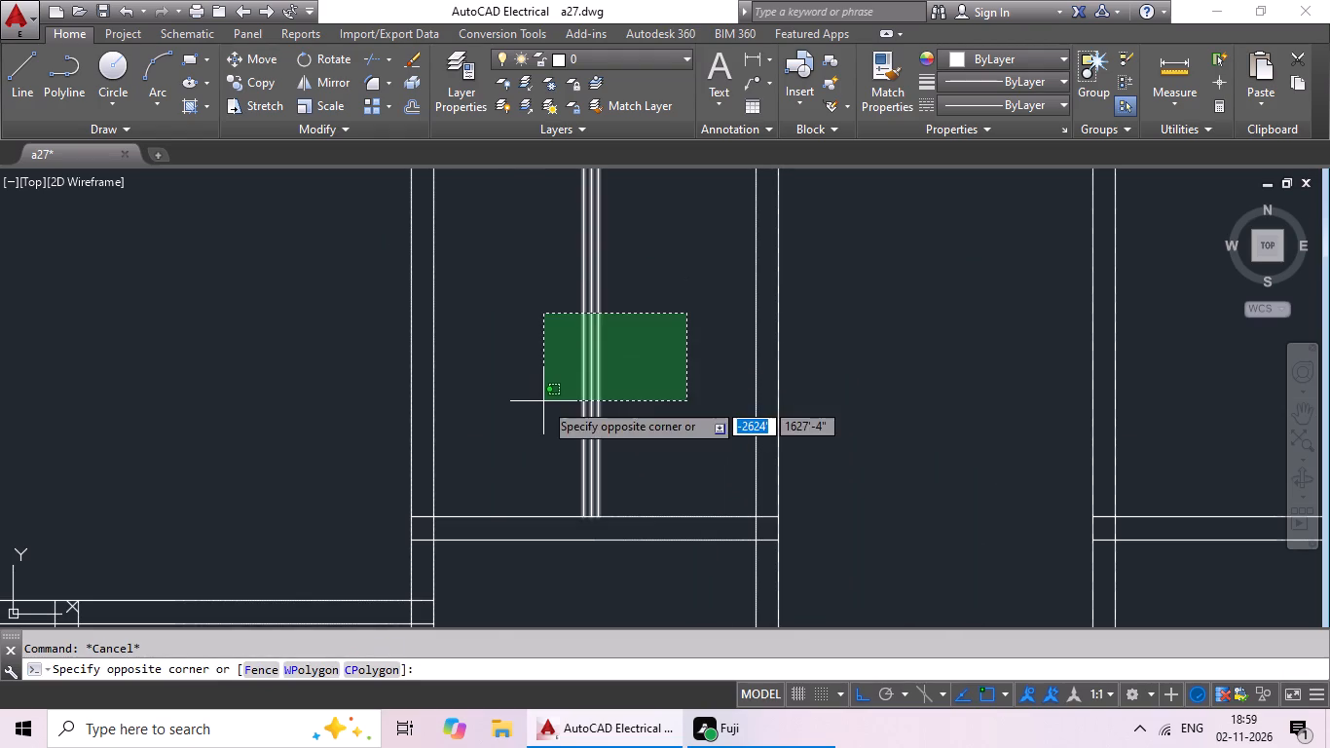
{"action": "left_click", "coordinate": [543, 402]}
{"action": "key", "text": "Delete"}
Measure the clear width of the central northern room between its side partitions at the northern outer wall.
{"action": "scroll", "coordinate": [668, 383], "scroll_direction": "down", "scroll_amount": 3}
{"action": "middle_click_drag", "start_coordinate": [775, 371], "coordinate": [563, 352]}
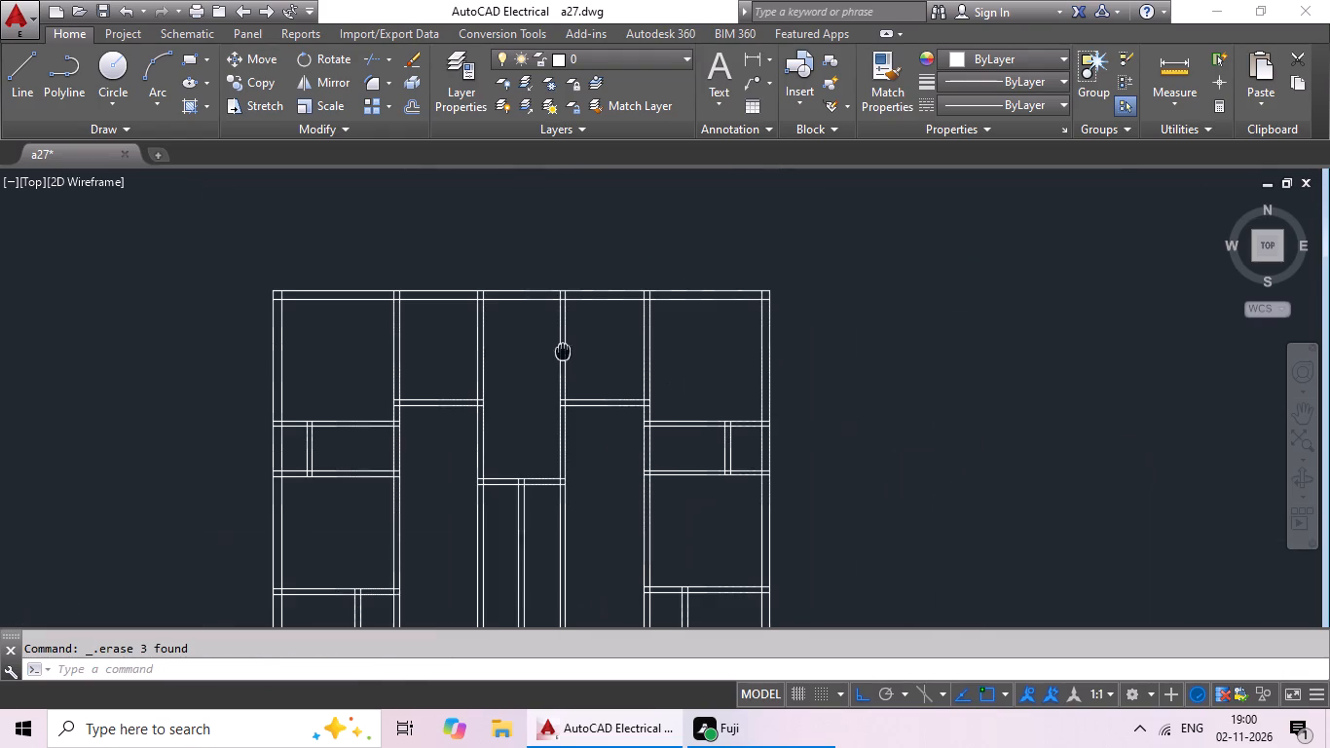
{"action": "left_click", "coordinate": [755, 56]}
{"action": "scroll", "coordinate": [589, 270], "scroll_direction": "up", "scroll_amount": 3}
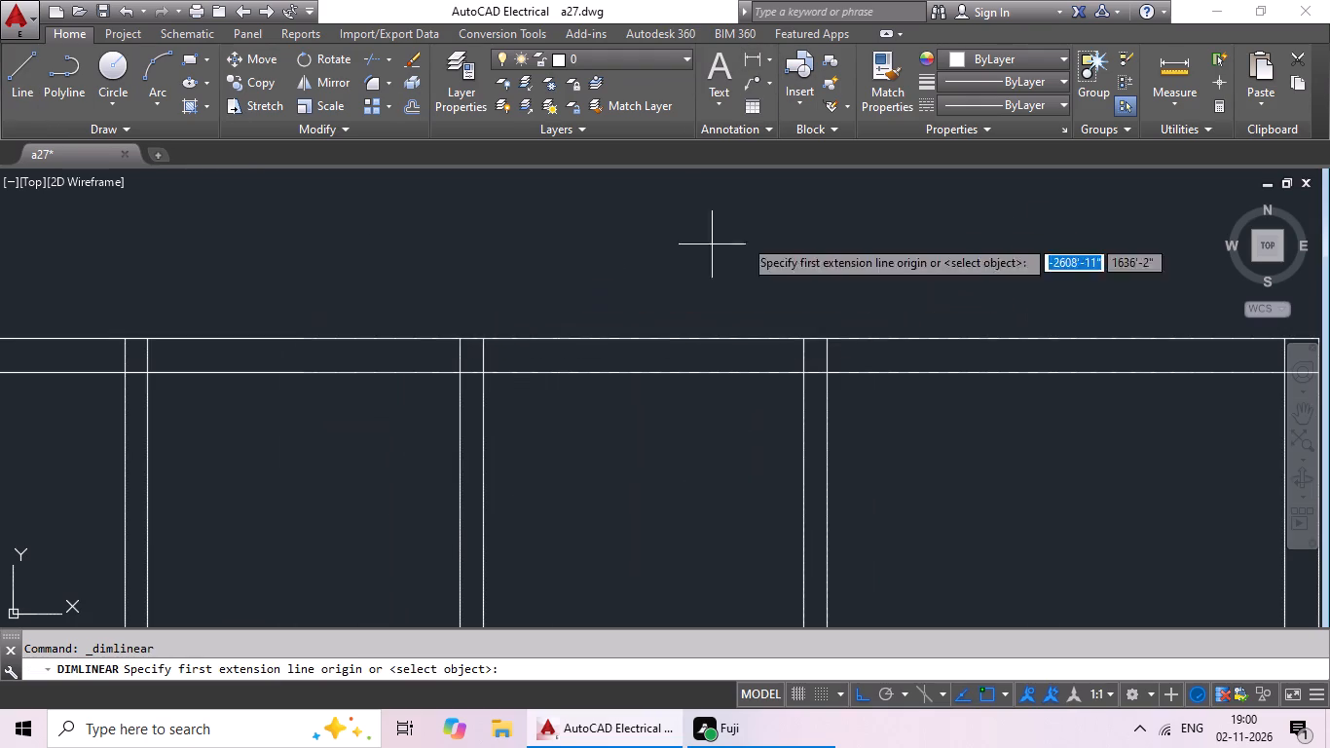
{"action": "middle_click_drag", "start_coordinate": [390, 304], "coordinate": [681, 248]}
{"action": "middle_click", "coordinate": [746, 248]}
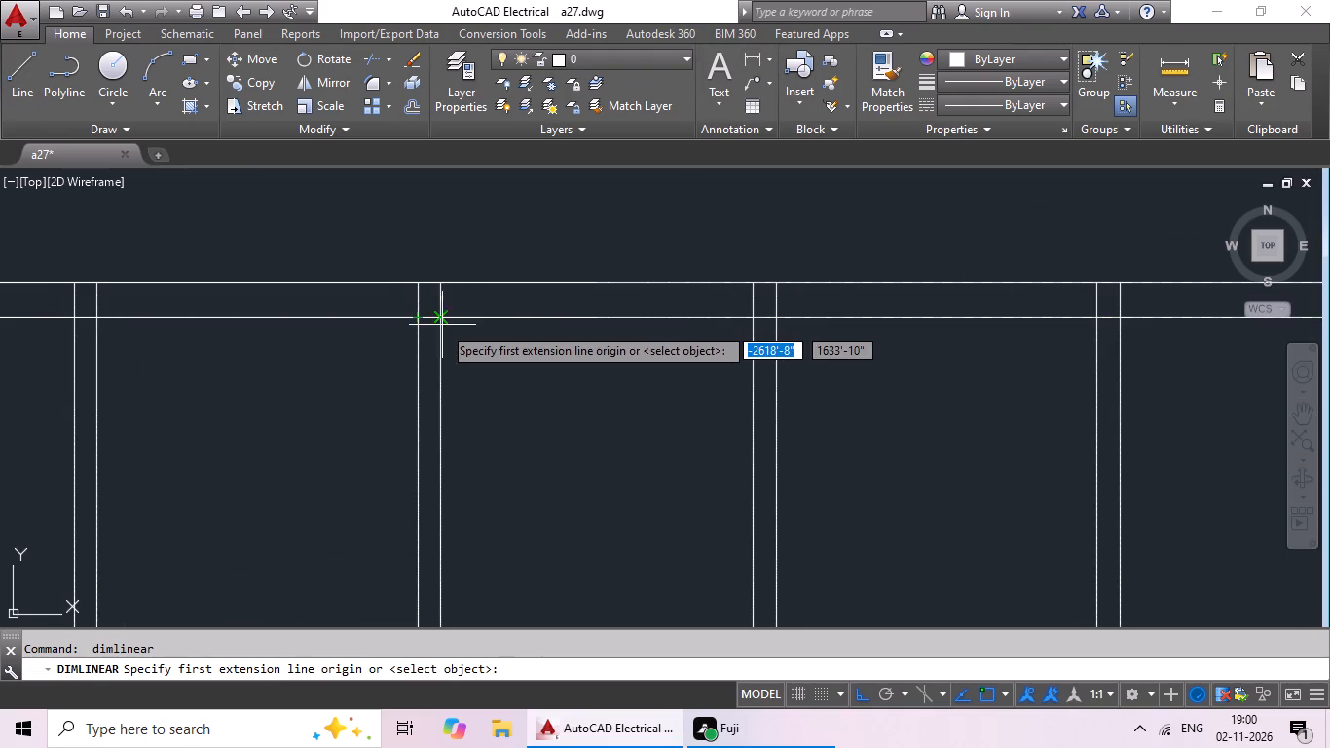
{"action": "left_click_drag", "start_coordinate": [441, 316], "coordinate": [501, 315]}
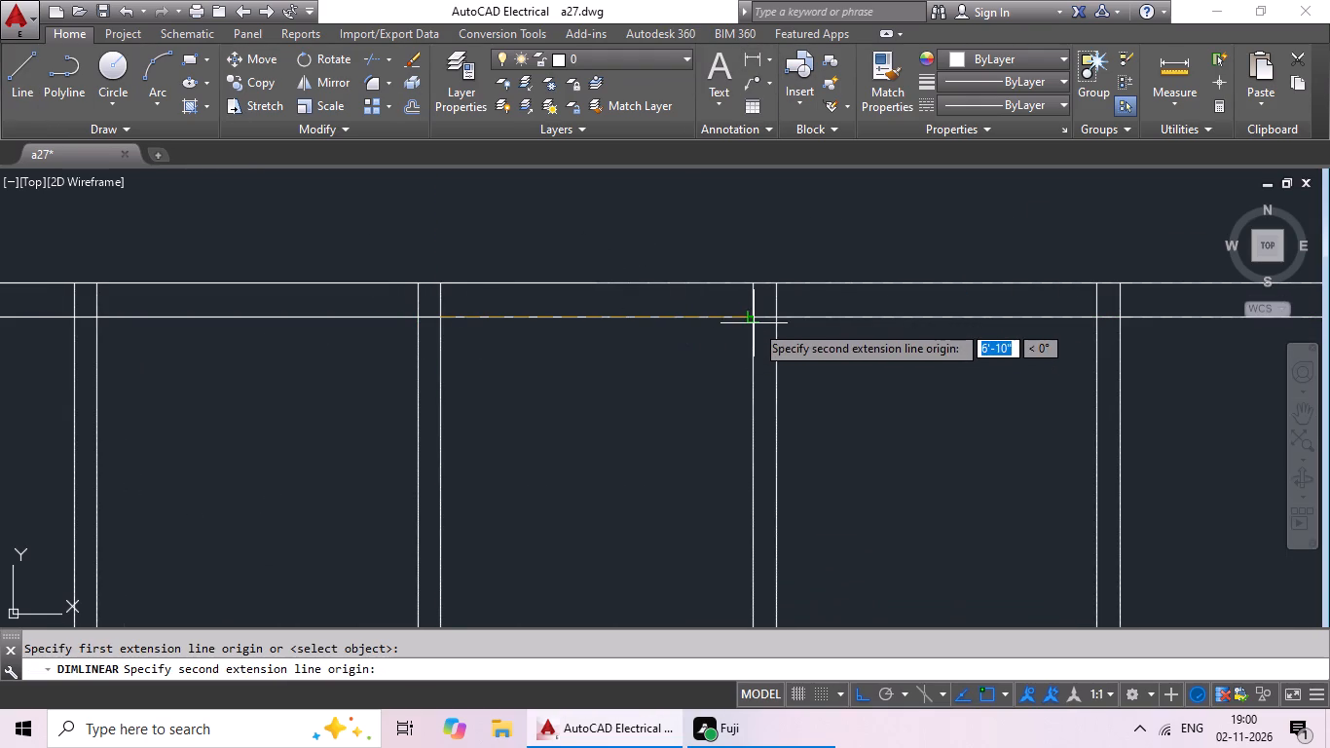
{"action": "left_click", "coordinate": [754, 318]}
{"action": "middle_click_drag", "start_coordinate": [748, 355], "coordinate": [750, 283]}
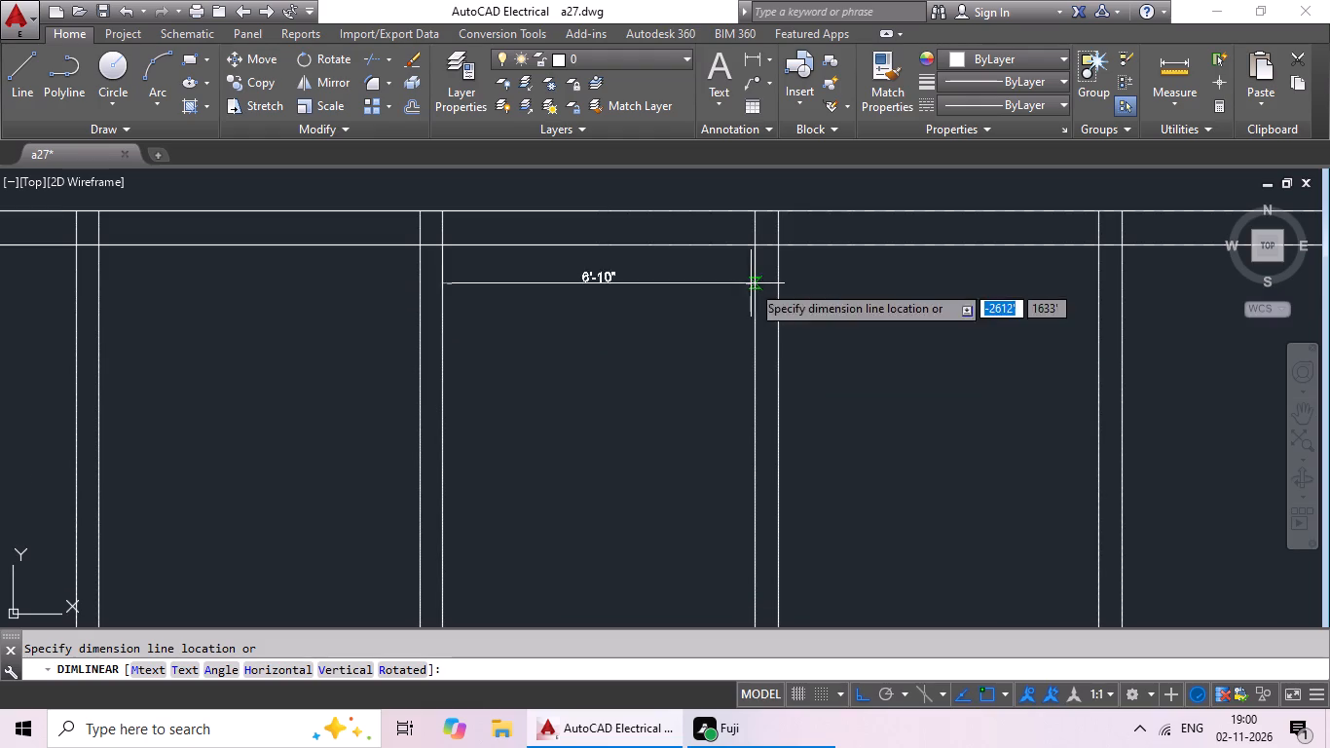
{"action": "key", "text": "Escape"}
{"action": "scroll", "coordinate": [663, 333], "scroll_direction": "down", "scroll_amount": 1}
{"action": "middle_click_drag", "start_coordinate": [663, 333], "coordinate": [680, 285]}
{"action": "key", "text": "Escape"}
{"action": "key", "text": "Escape"}
{"action": "key", "text": "Escape"}
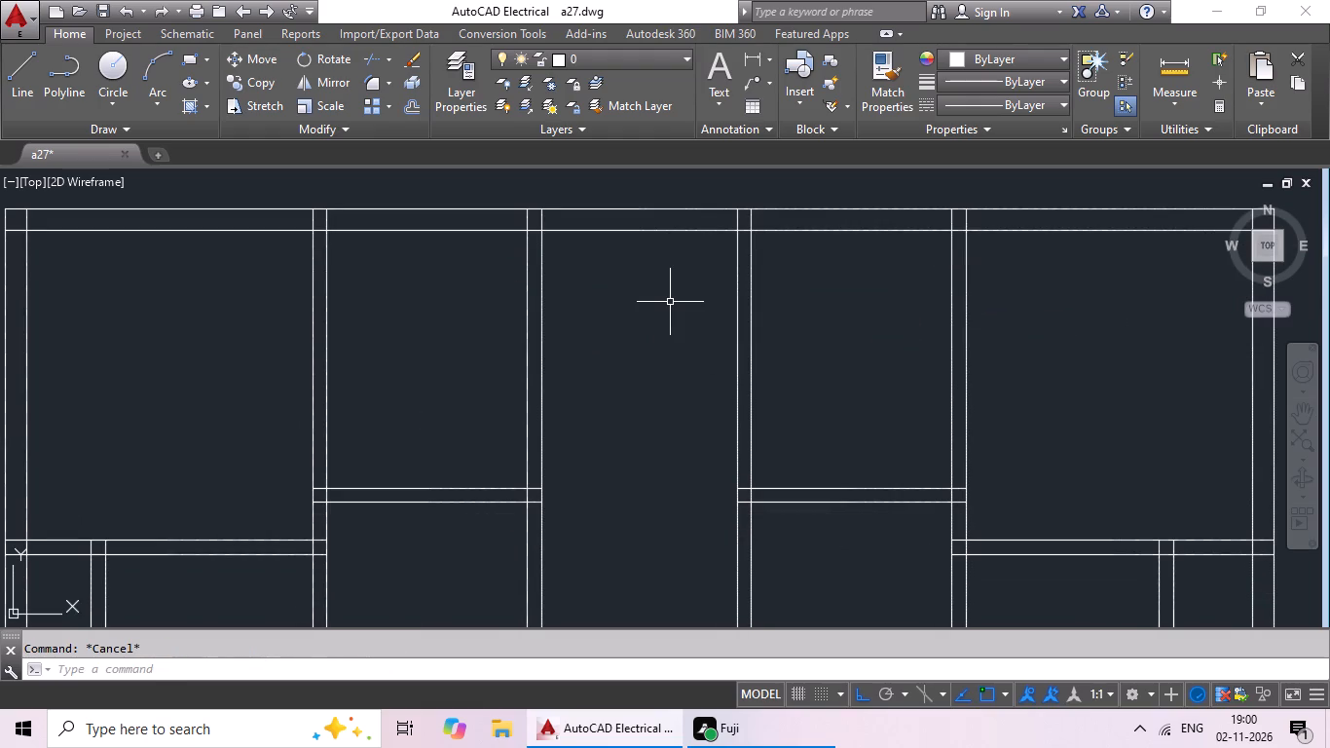
Offset the eastern face of the central northern room's west partition 3'5" east into the room.
{"action": "key", "text": "o"}
{"action": "key", "text": "Return"}
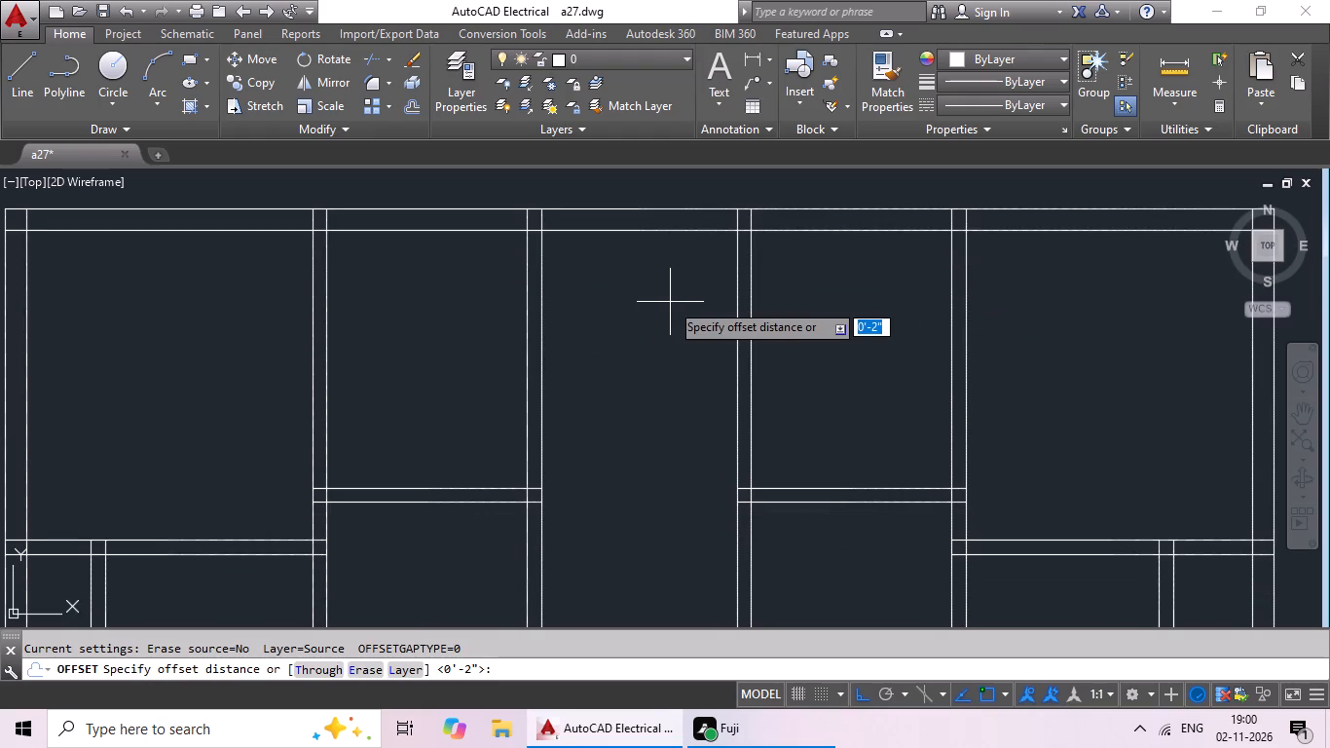
{"action": "type", "text": "3'5"}
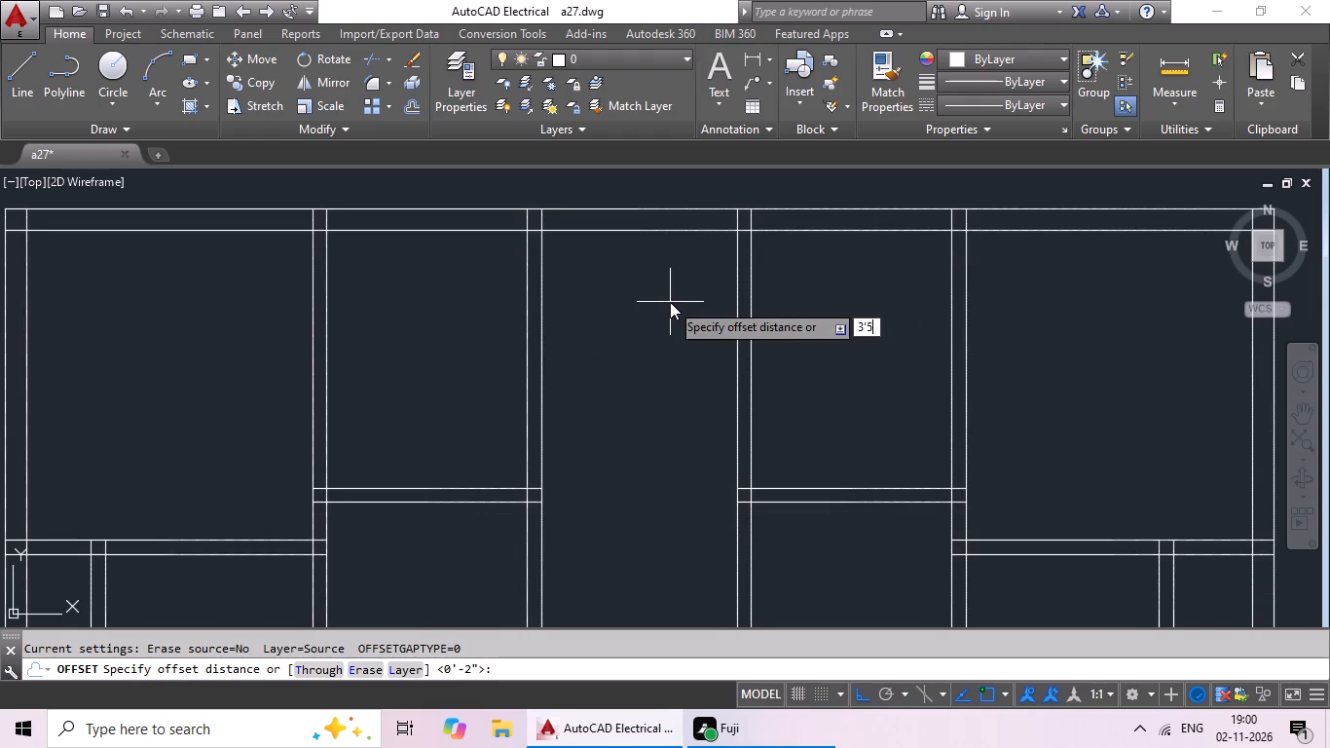
{"action": "key", "text": "shift+quotedbl"}
{"action": "key", "text": "Return"}
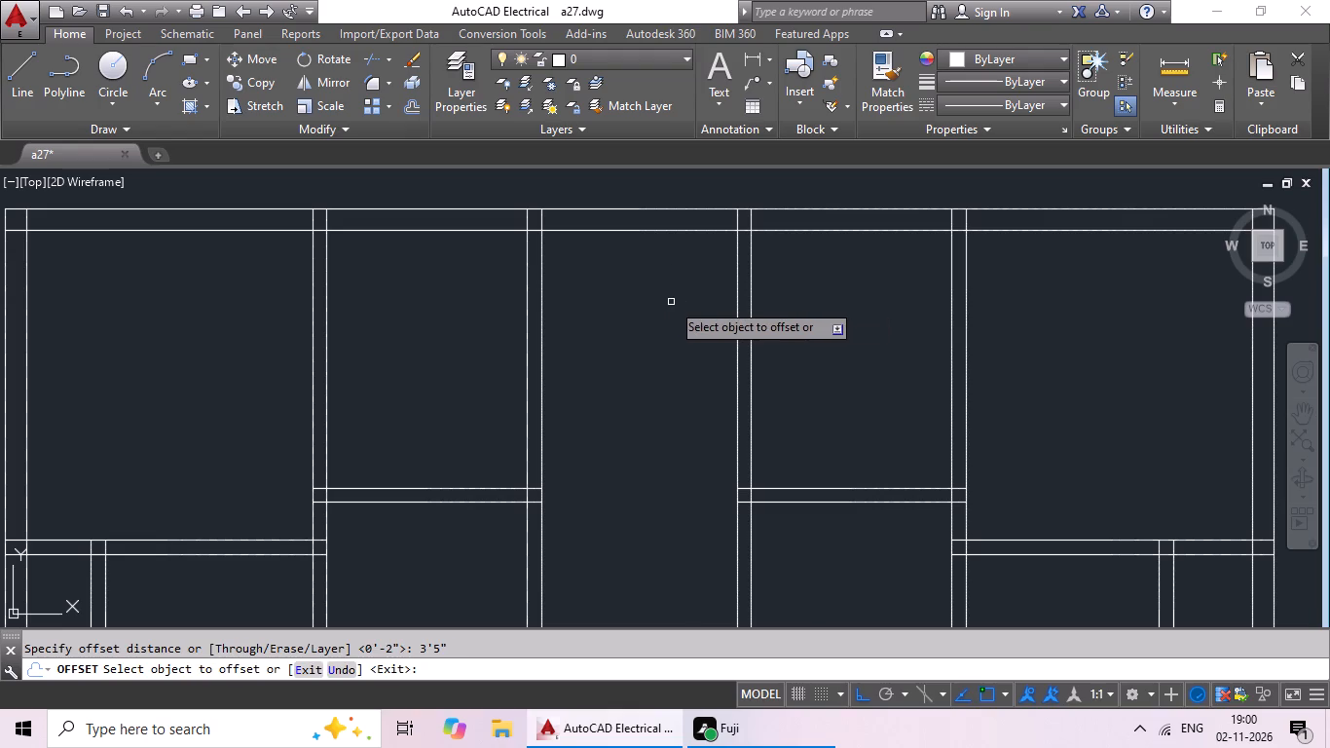
{"action": "left_click_drag", "start_coordinate": [540, 444], "coordinate": [561, 439]}
{"action": "left_click", "coordinate": [618, 426]}
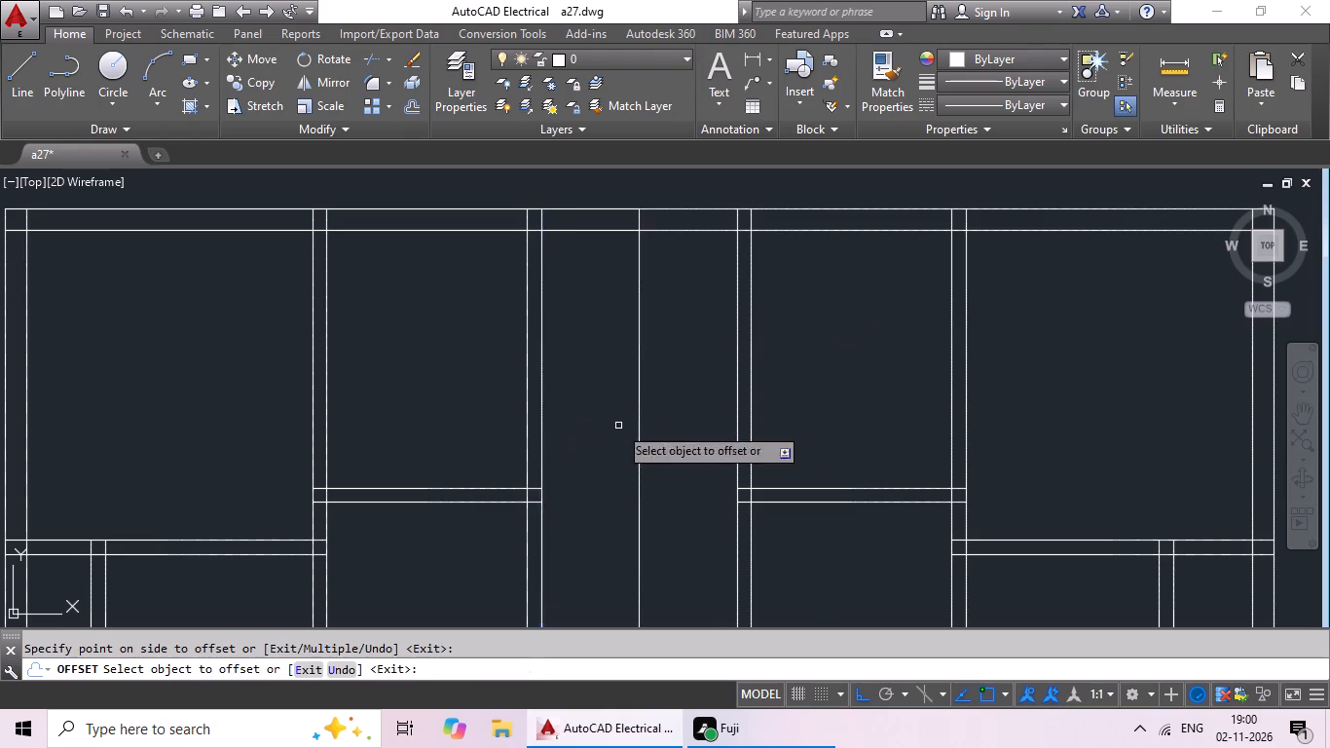
{"action": "scroll", "coordinate": [707, 368], "scroll_direction": "down", "scroll_amount": 3}
{"action": "scroll", "coordinate": [694, 479], "scroll_direction": "up", "scroll_amount": 3}
{"action": "key", "text": "Escape"}
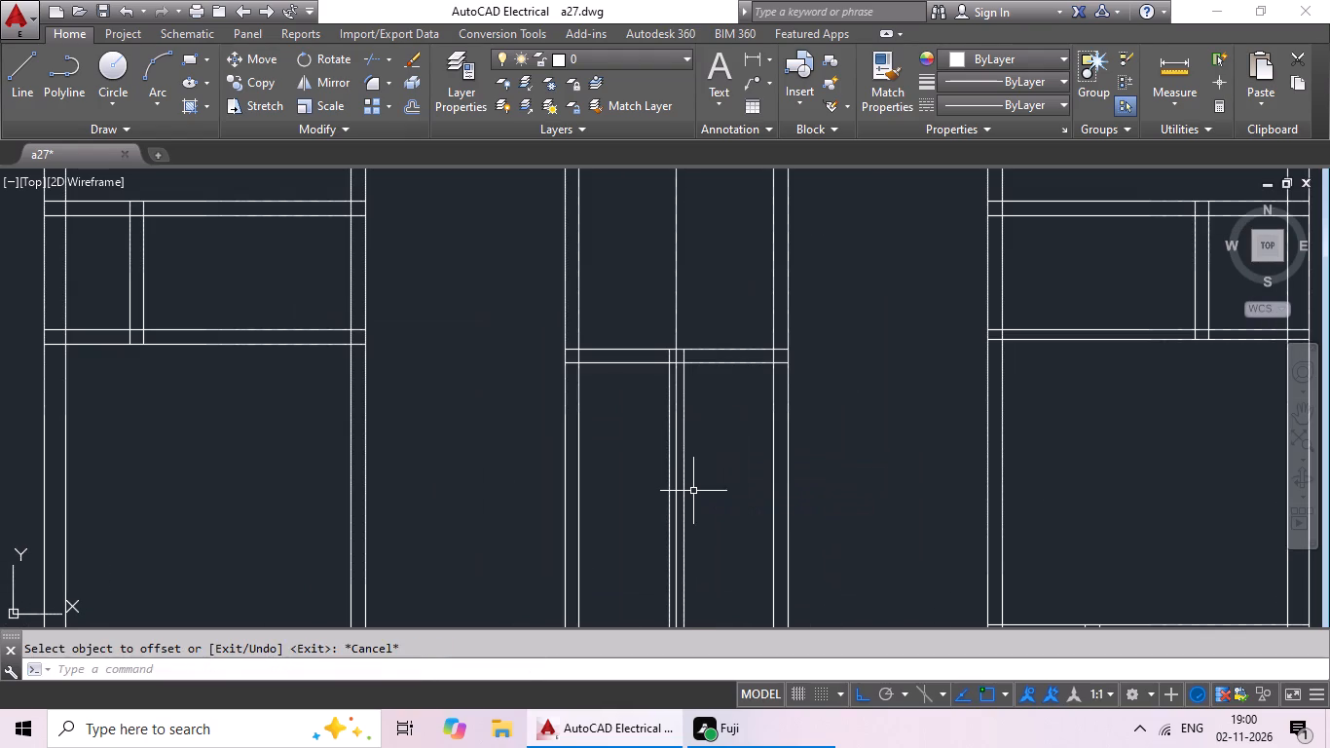
{"action": "key", "text": "Escape"}
{"action": "key", "text": "Escape"}
Trim the new midline across the central northern room's southern partition and erase its remaining length to the south.
{"action": "key", "text": "t"}
{"action": "type", "text": "r"}
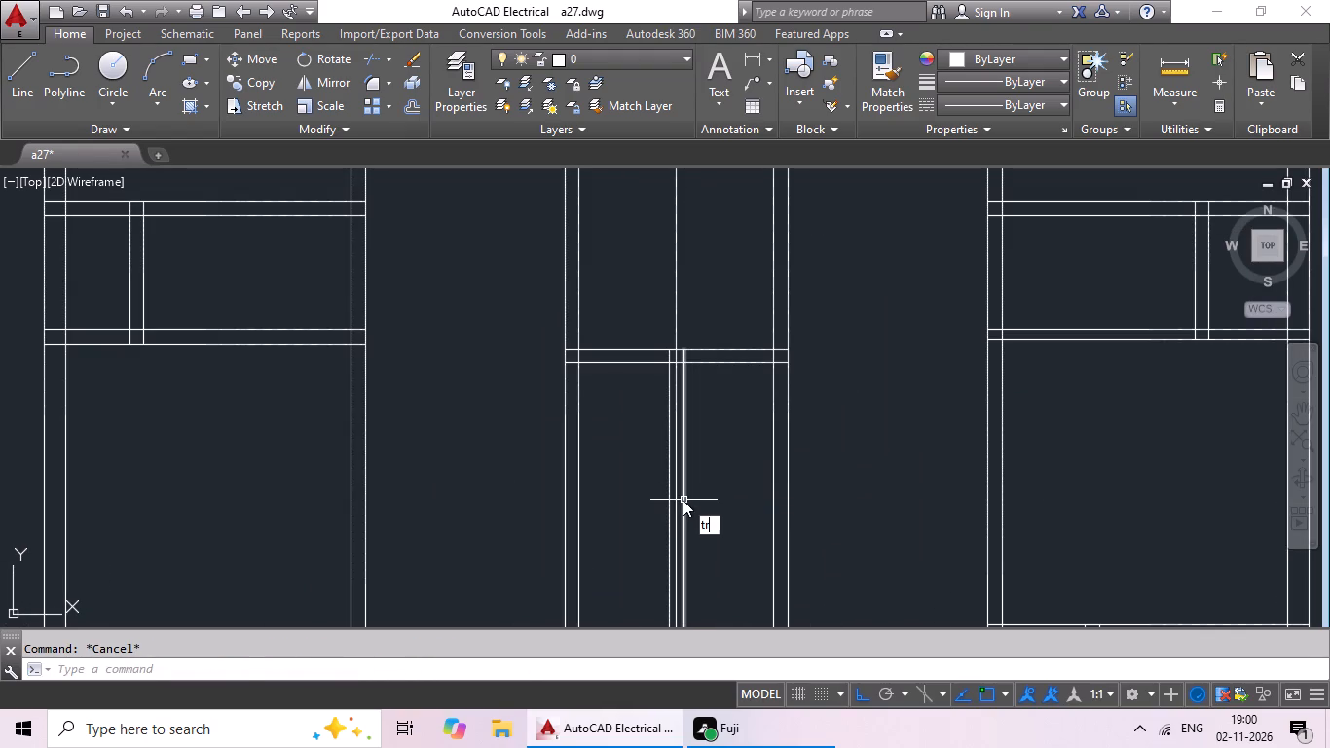
{"action": "key", "text": "space"}
{"action": "key", "text": "space"}
{"action": "scroll", "coordinate": [667, 374], "scroll_direction": "up", "scroll_amount": 3}
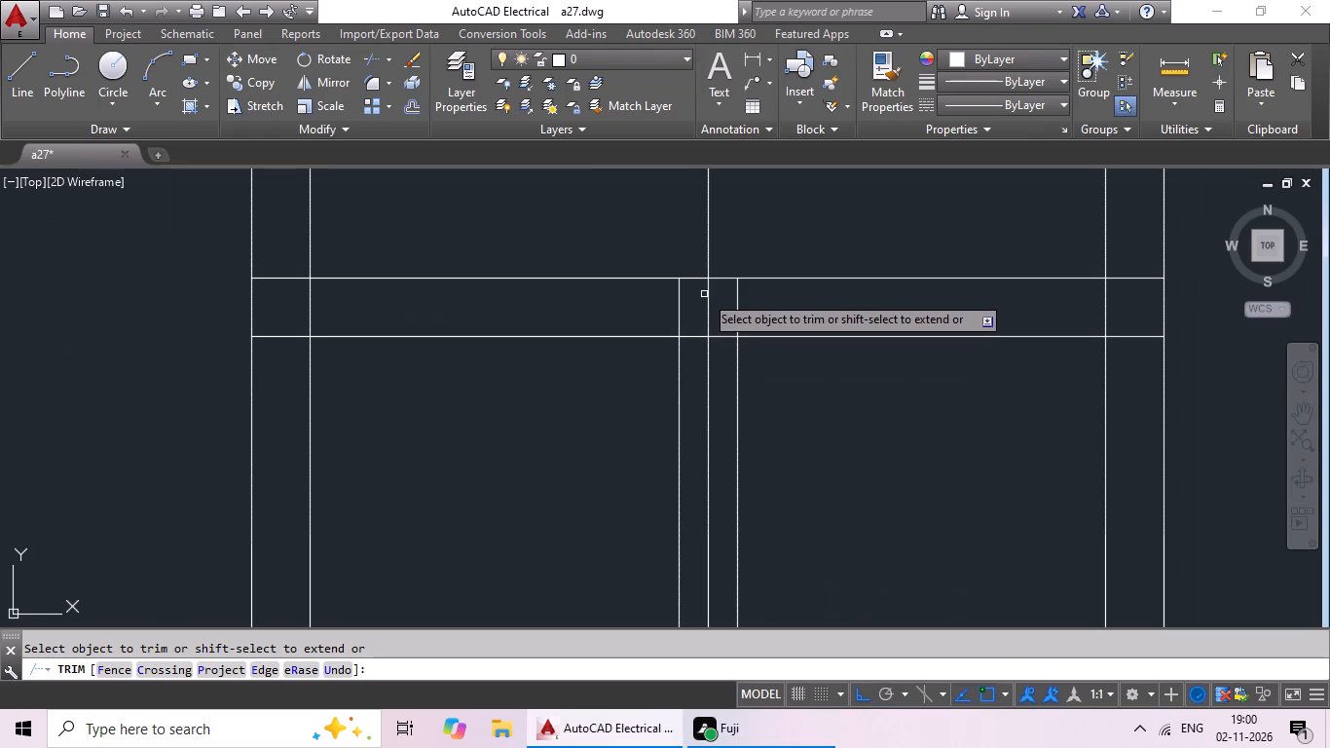
{"action": "left_click", "coordinate": [705, 293]}
{"action": "key", "text": "Escape"}
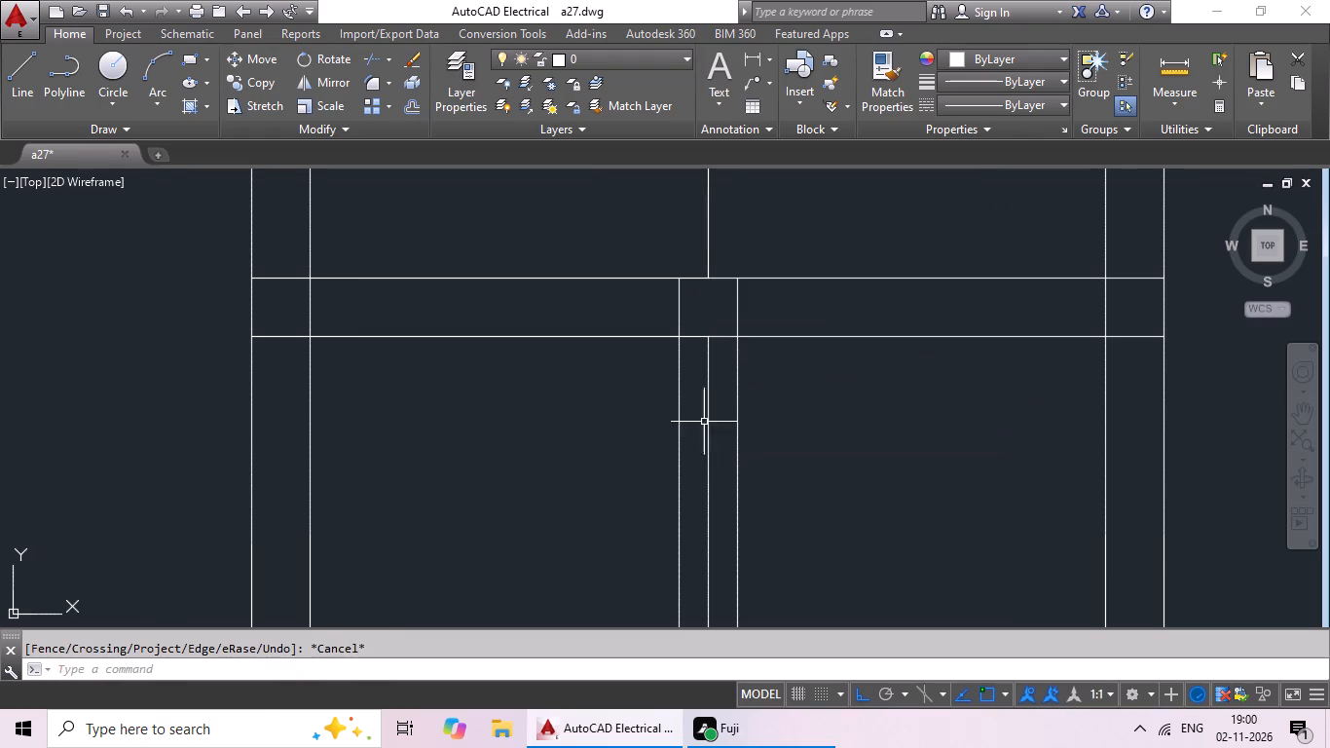
{"action": "left_click", "coordinate": [710, 416]}
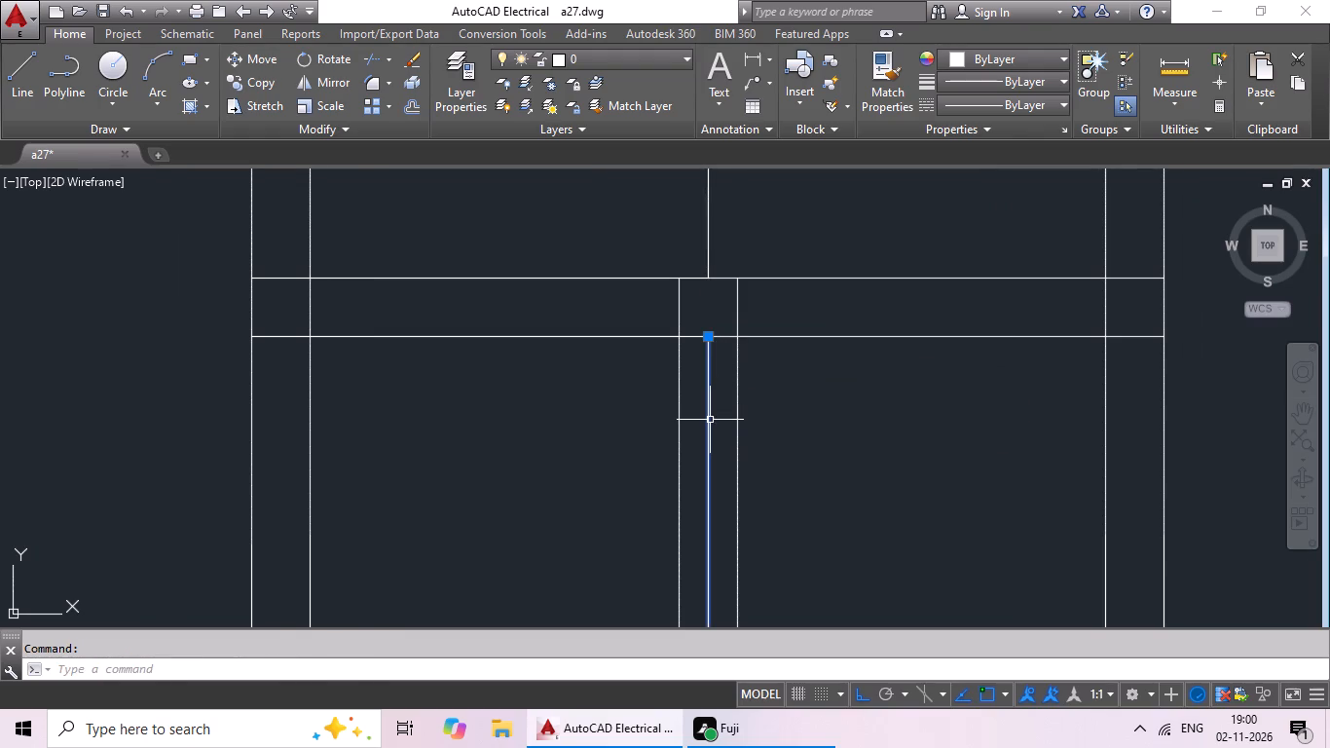
{"action": "key", "text": "Delete"}
Offset the central northern room's midline by 2" to both its west and east sides.
{"action": "scroll", "coordinate": [747, 414], "scroll_direction": "down", "scroll_amount": 4}
{"action": "middle_click_drag", "start_coordinate": [782, 391], "coordinate": [724, 516]}
{"action": "scroll", "coordinate": [721, 462], "scroll_direction": "up", "scroll_amount": 1}
{"action": "middle_click_drag", "start_coordinate": [721, 458], "coordinate": [672, 476]}
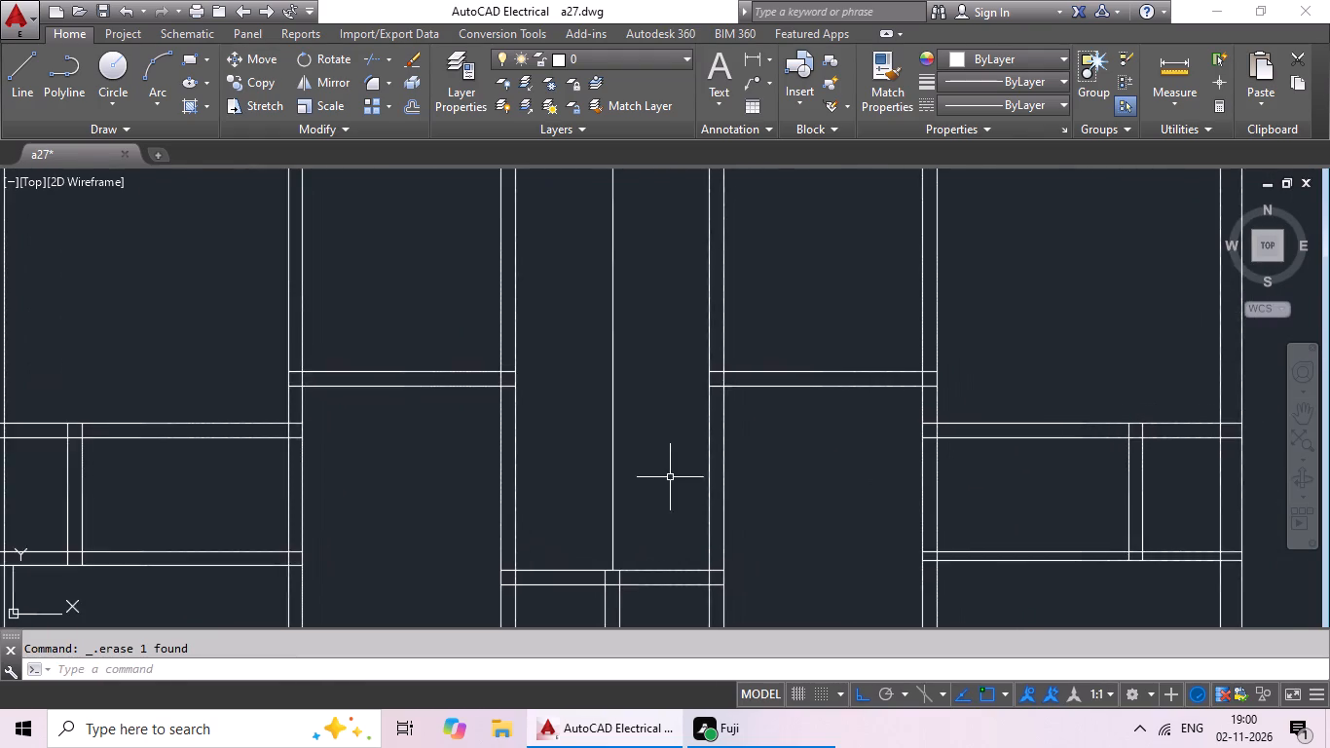
{"action": "scroll", "coordinate": [670, 477], "scroll_direction": "down", "scroll_amount": 1}
{"action": "middle_click_drag", "start_coordinate": [669, 475], "coordinate": [645, 492]}
{"action": "middle_click", "coordinate": [639, 496]}
{"action": "key", "text": "Escape"}
{"action": "key", "text": "Escape"}
{"action": "key", "text": "o"}
{"action": "key", "text": "Return"}
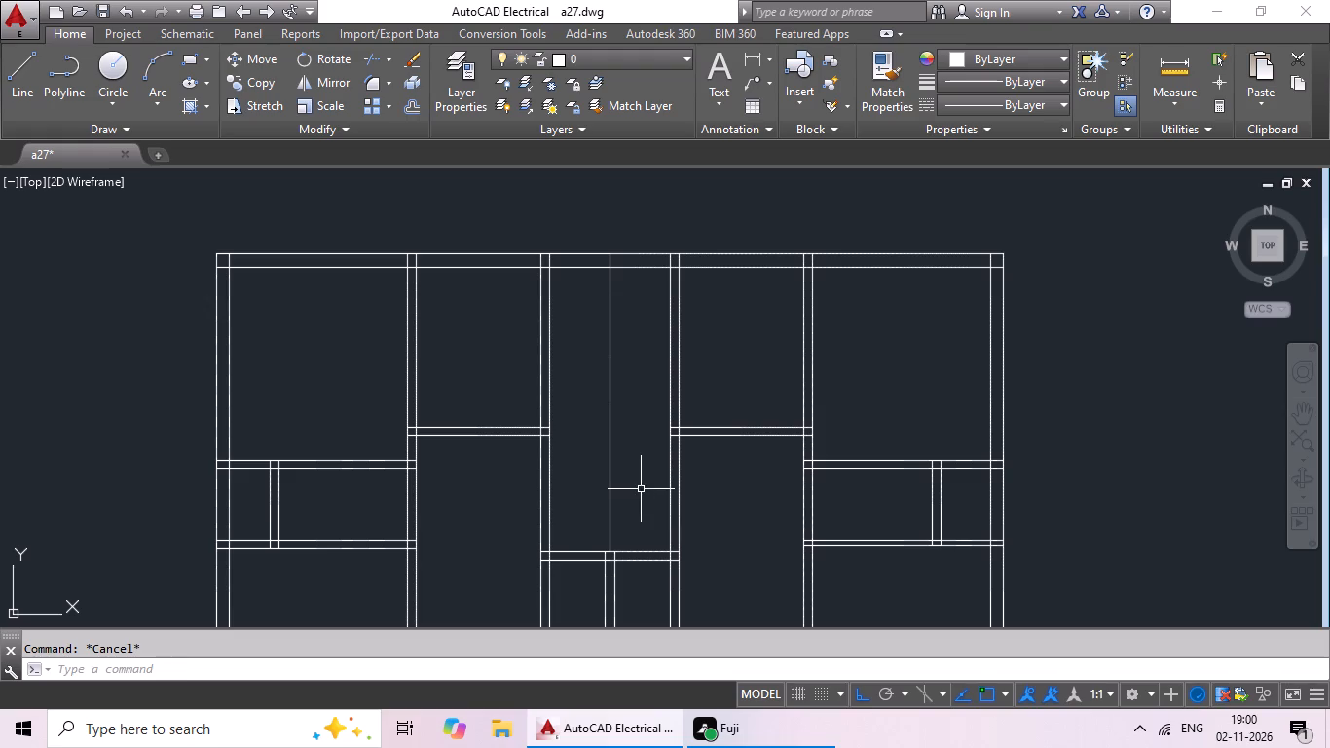
{"action": "type", "text": "2\""}
{"action": "key", "text": "Return"}
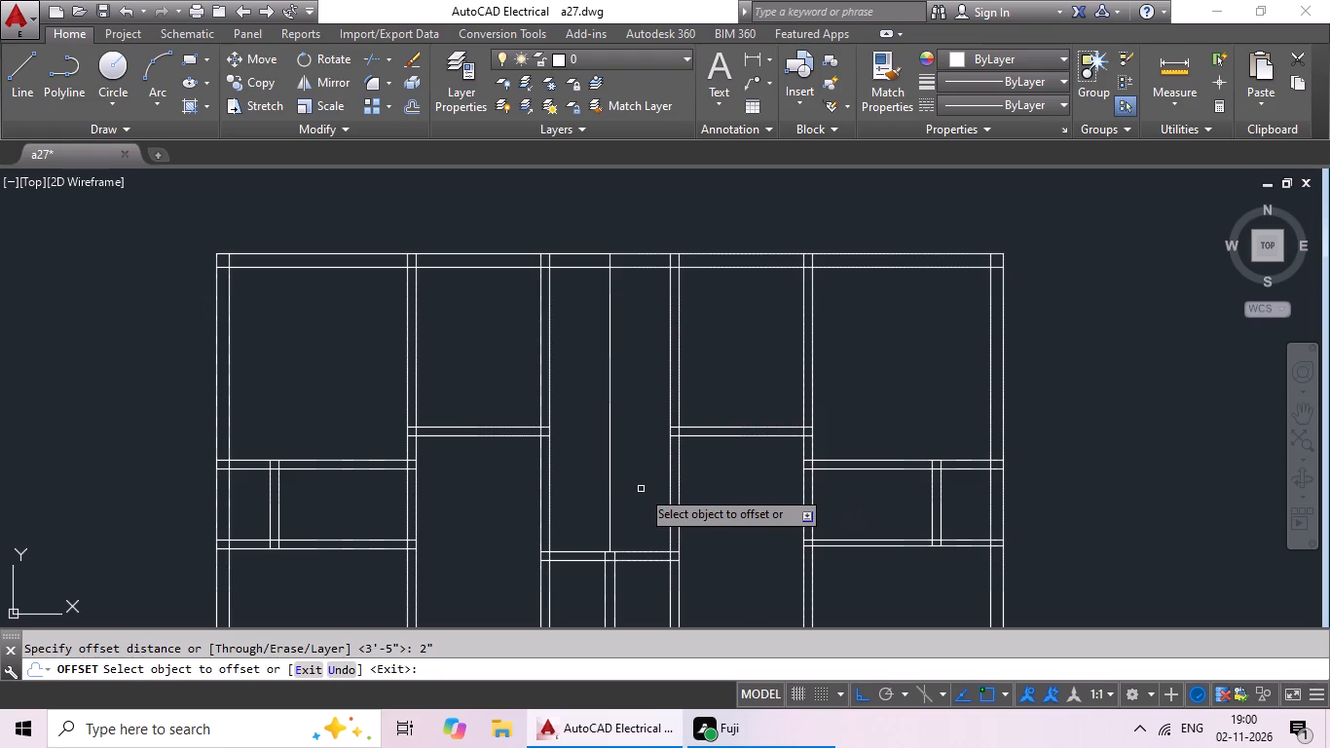
{"action": "left_click_drag", "start_coordinate": [610, 509], "coordinate": [596, 514]}
{"action": "left_click", "coordinate": [587, 522]}
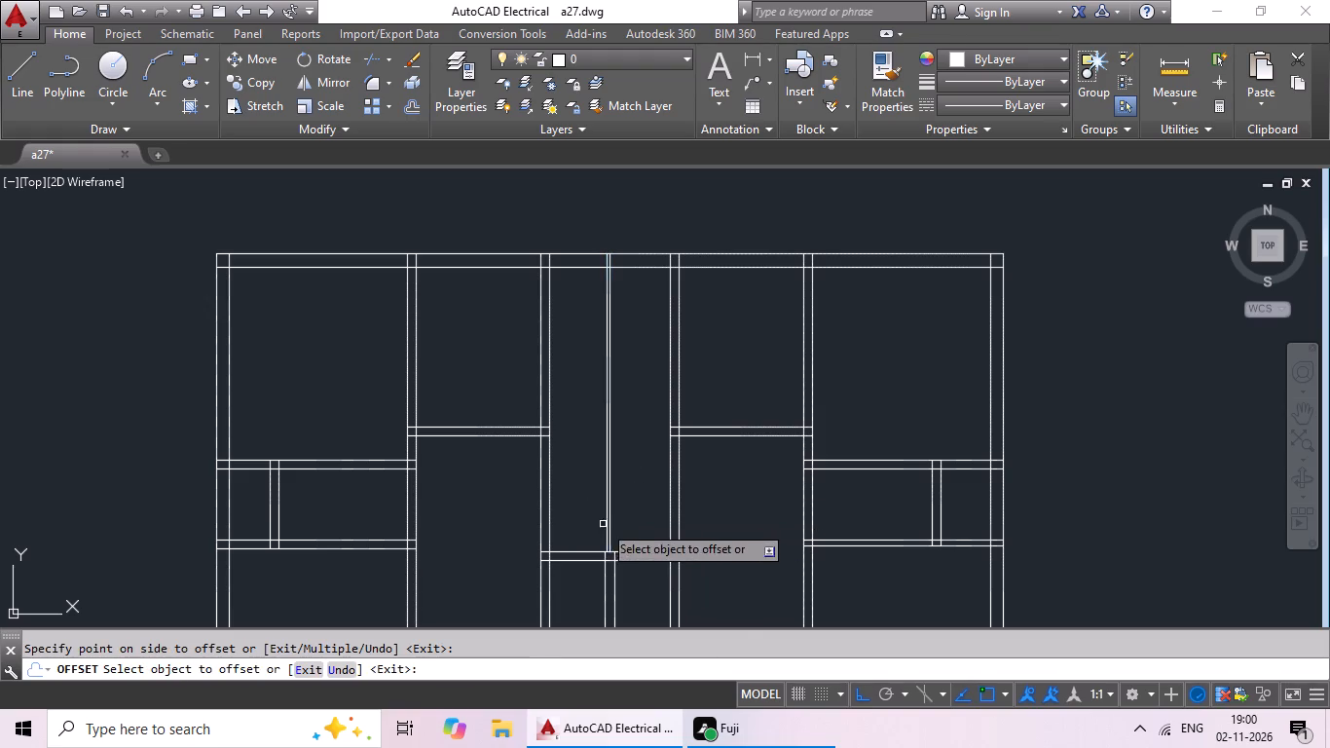
{"action": "scroll", "coordinate": [629, 518], "scroll_direction": "up", "scroll_amount": 2}
{"action": "left_click", "coordinate": [574, 550]}
{"action": "left_click", "coordinate": [654, 549]}
{"action": "scroll", "coordinate": [654, 550], "scroll_direction": "down", "scroll_amount": 2}
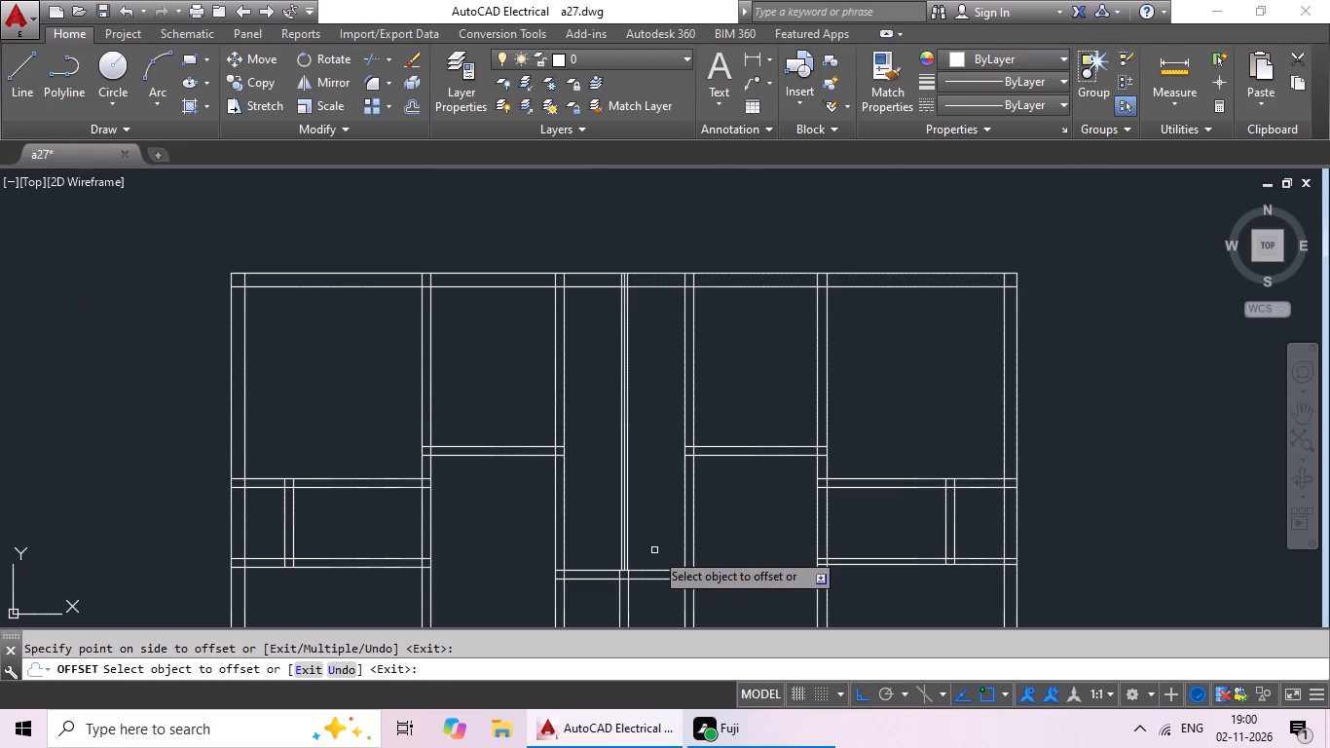
{"action": "key", "text": "Escape"}
{"action": "key", "text": "Escape"}
{"action": "key", "text": "Escape"}
Erase the original midline between the two offset lines in the central northern room.
{"action": "scroll", "coordinate": [629, 565], "scroll_direction": "up", "scroll_amount": 4}
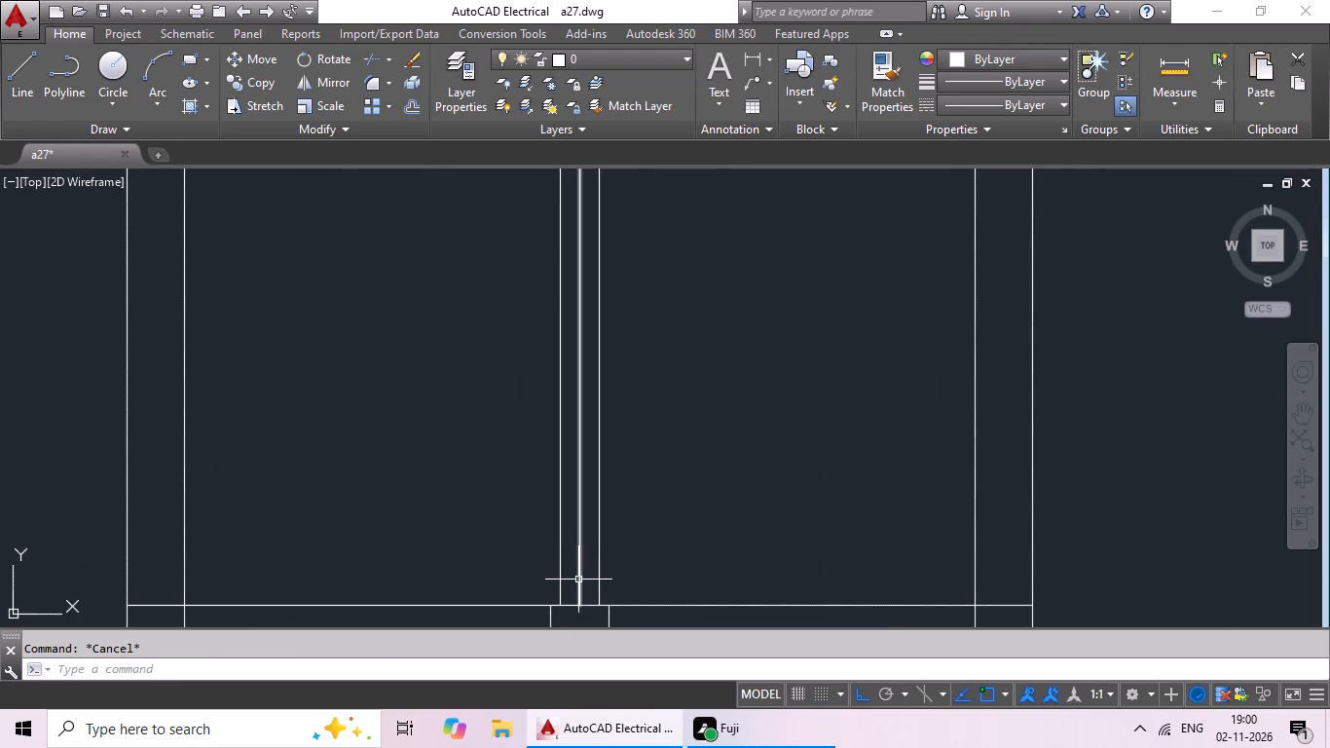
{"action": "left_click", "coordinate": [578, 580]}
{"action": "key", "text": "Delete"}
{"action": "scroll", "coordinate": [601, 587], "scroll_direction": "down", "scroll_amount": 4}
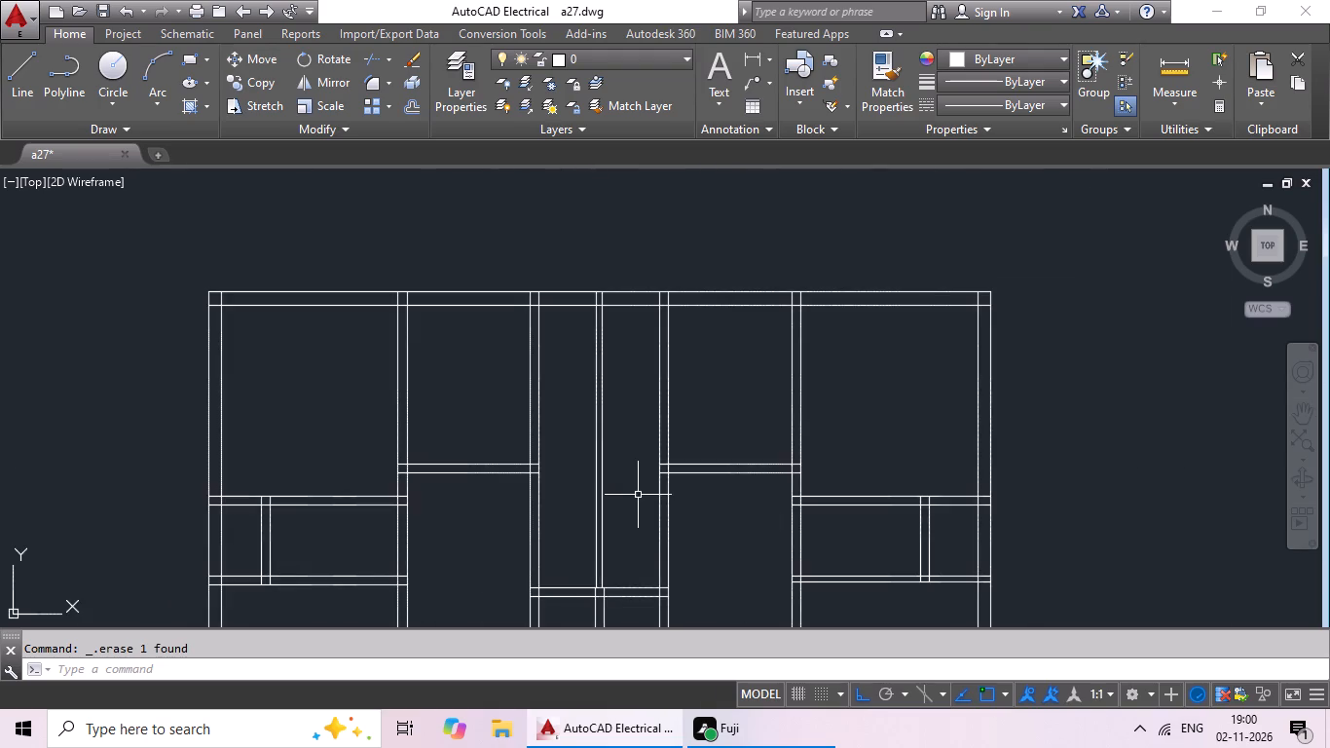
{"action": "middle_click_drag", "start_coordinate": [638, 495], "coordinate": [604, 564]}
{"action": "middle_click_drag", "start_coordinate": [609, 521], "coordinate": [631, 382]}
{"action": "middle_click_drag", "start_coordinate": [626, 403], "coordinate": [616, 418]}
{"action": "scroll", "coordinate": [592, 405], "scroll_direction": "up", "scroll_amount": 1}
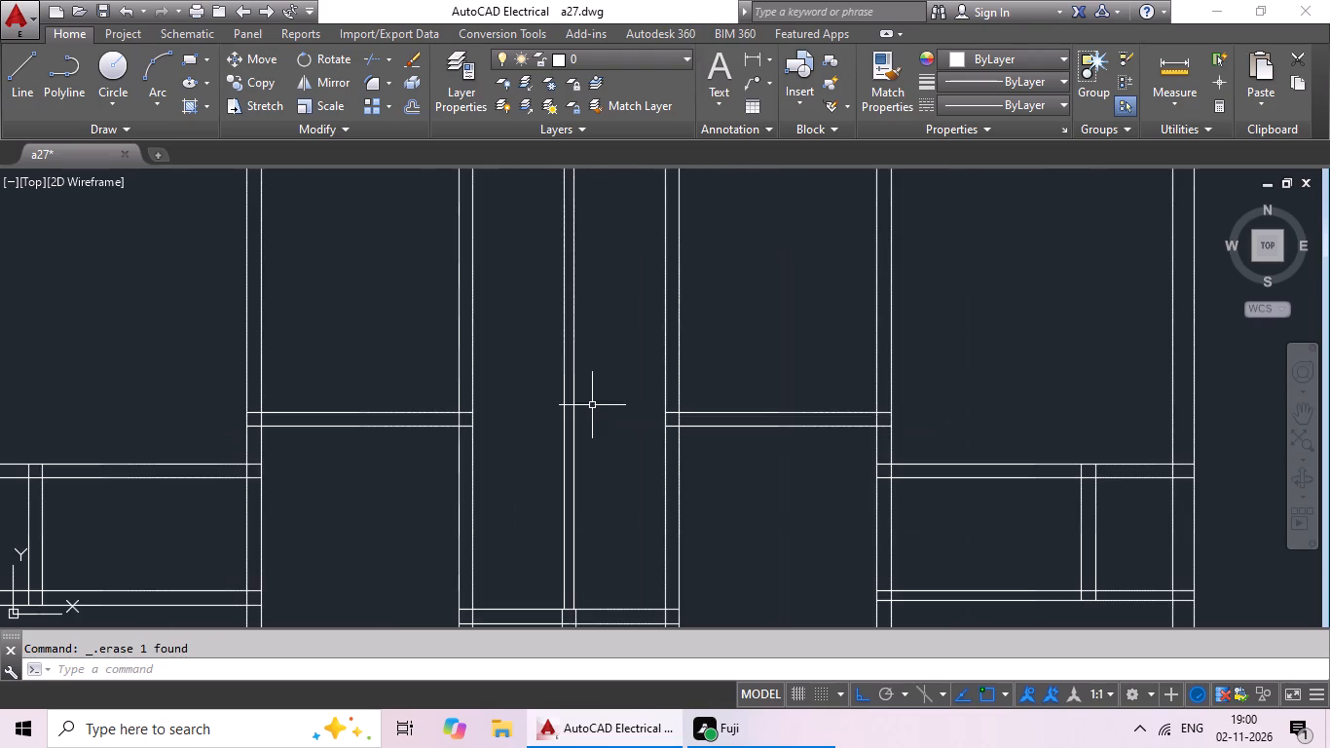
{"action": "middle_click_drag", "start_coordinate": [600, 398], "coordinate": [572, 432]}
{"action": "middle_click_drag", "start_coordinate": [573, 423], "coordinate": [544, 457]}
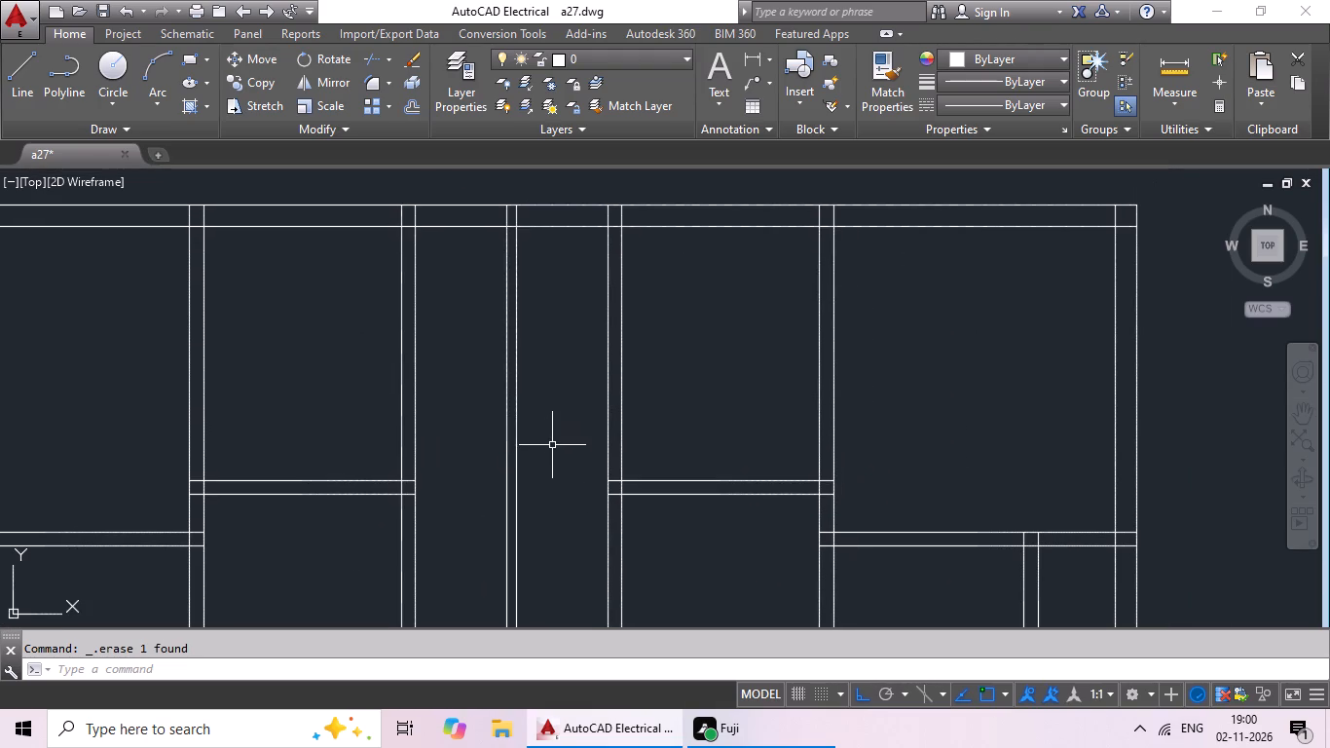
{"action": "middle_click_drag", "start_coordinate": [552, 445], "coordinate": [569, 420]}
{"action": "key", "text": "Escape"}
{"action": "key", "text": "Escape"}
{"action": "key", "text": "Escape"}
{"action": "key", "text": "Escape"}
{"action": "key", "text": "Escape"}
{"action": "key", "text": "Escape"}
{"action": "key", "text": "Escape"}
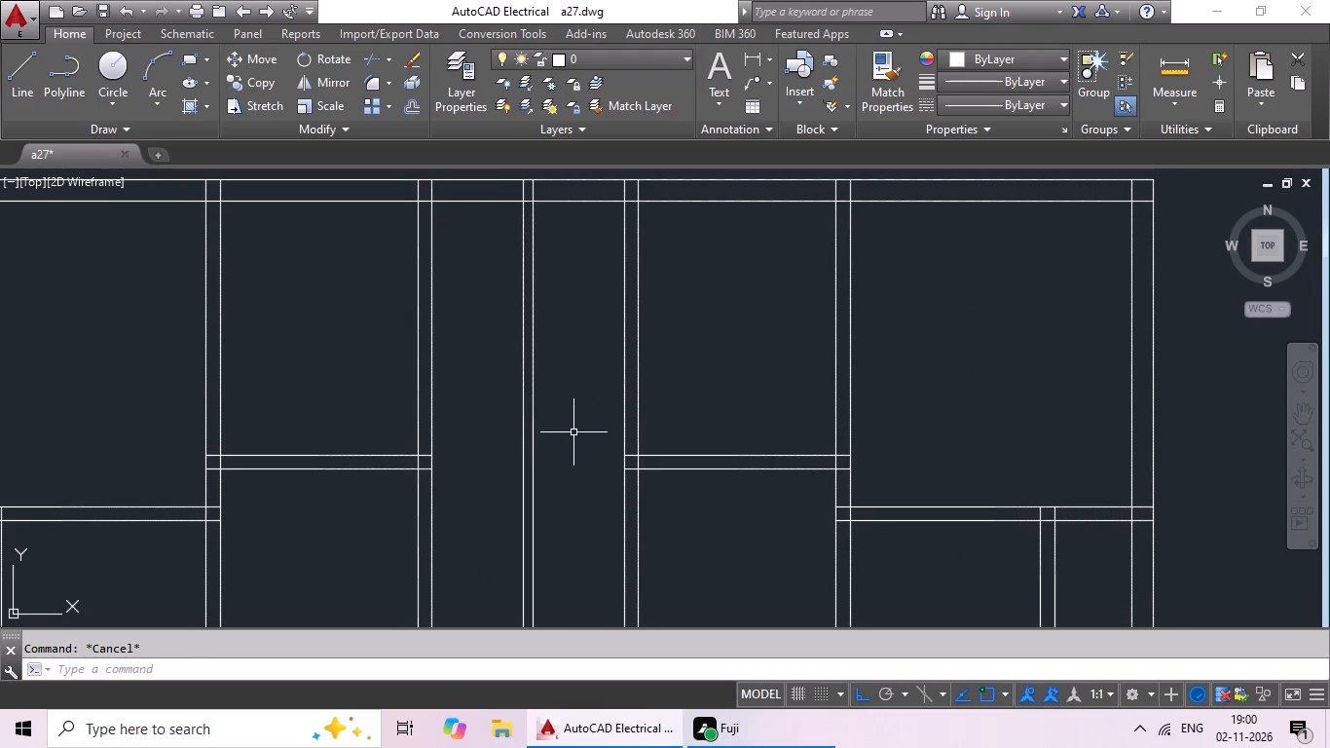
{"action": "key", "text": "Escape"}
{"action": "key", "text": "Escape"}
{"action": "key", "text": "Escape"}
Offset the inner line of the northern outer wall 3' south.
{"action": "key", "text": "o"}
{"action": "key", "text": "Return"}
{"action": "type", "text": "3'"}
{"action": "key", "text": "Return"}
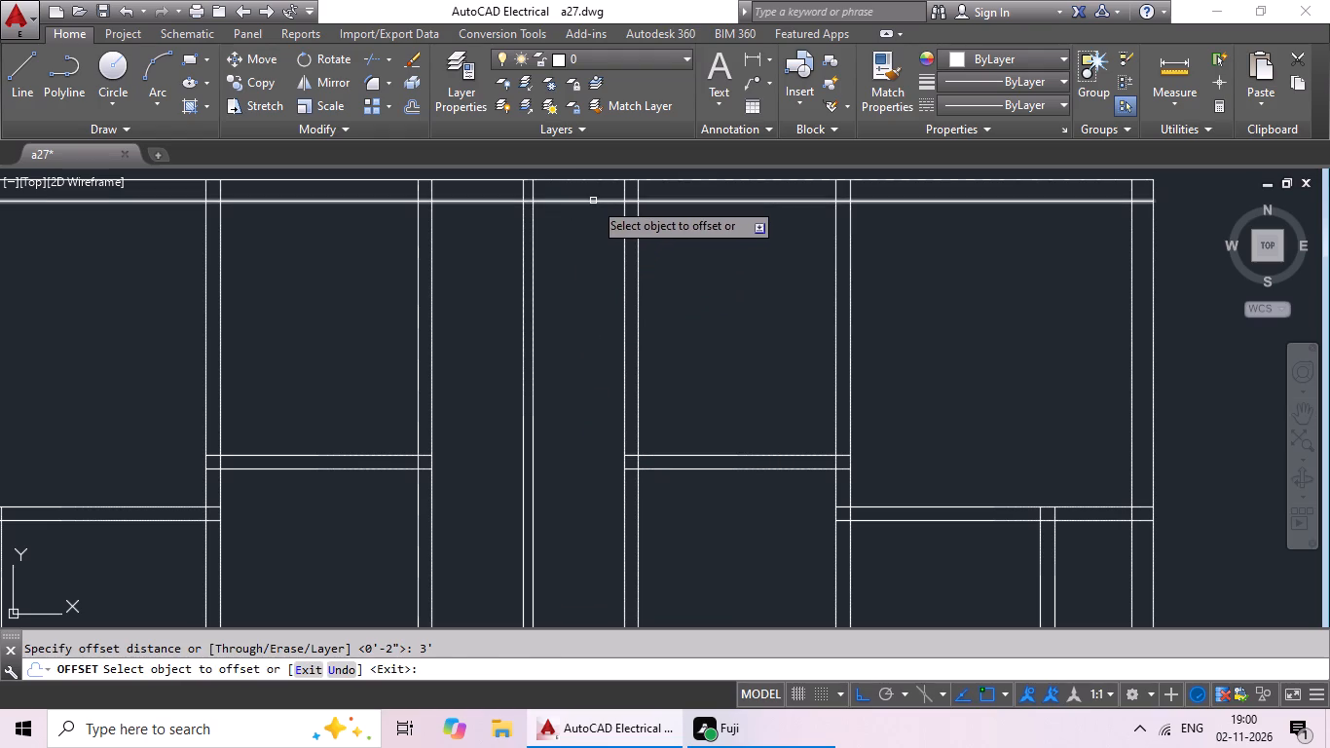
{"action": "left_click_drag", "start_coordinate": [593, 200], "coordinate": [593, 213]}
{"action": "left_click", "coordinate": [593, 275]}
{"action": "key", "text": "Escape"}
{"action": "key", "text": "Escape"}
{"action": "key", "text": "Escape"}
{"action": "key", "text": "Escape"}
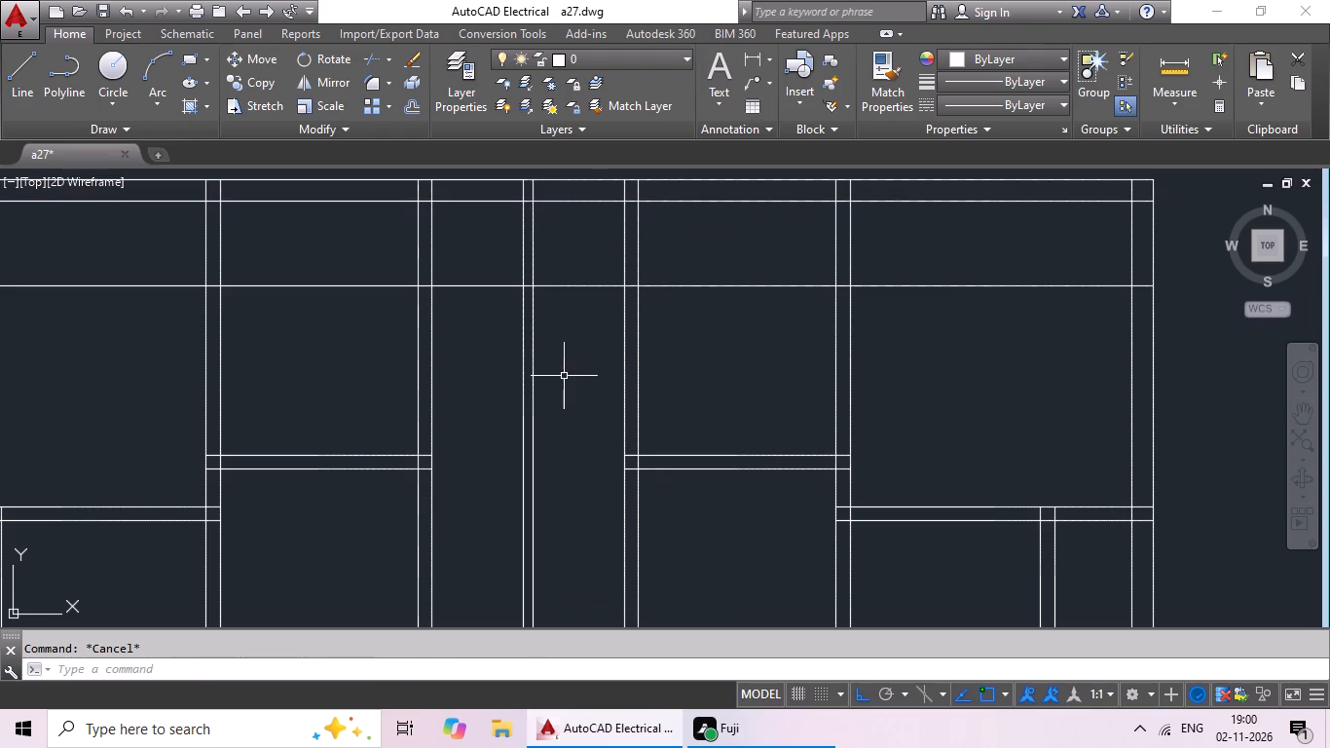
{"action": "key", "text": "Escape"}
{"action": "key", "text": "Escape"}
Trim the offset horizontal line across both side partitions of the central northern room and erase its pieces outside the room.
{"action": "type", "text": "tr"}
{"action": "key", "text": "space"}
{"action": "key", "text": "space"}
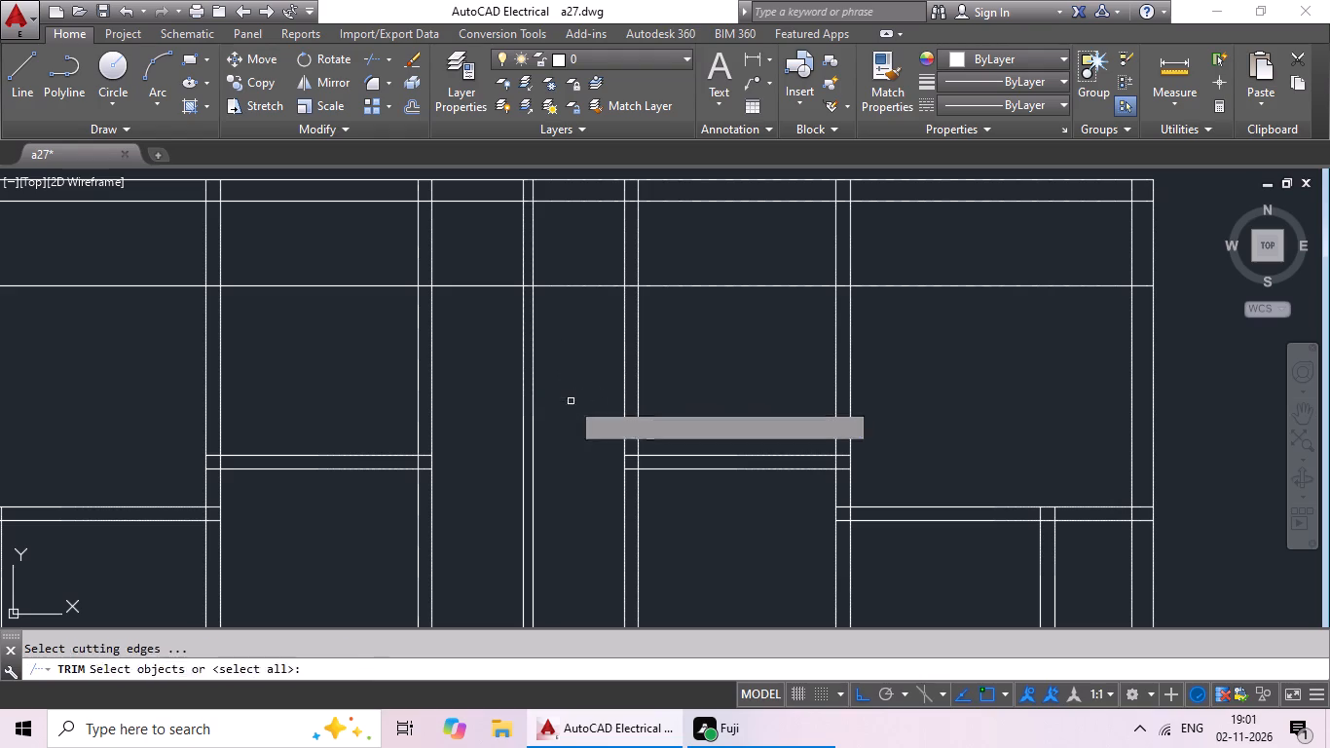
{"action": "left_click", "coordinate": [631, 278]}
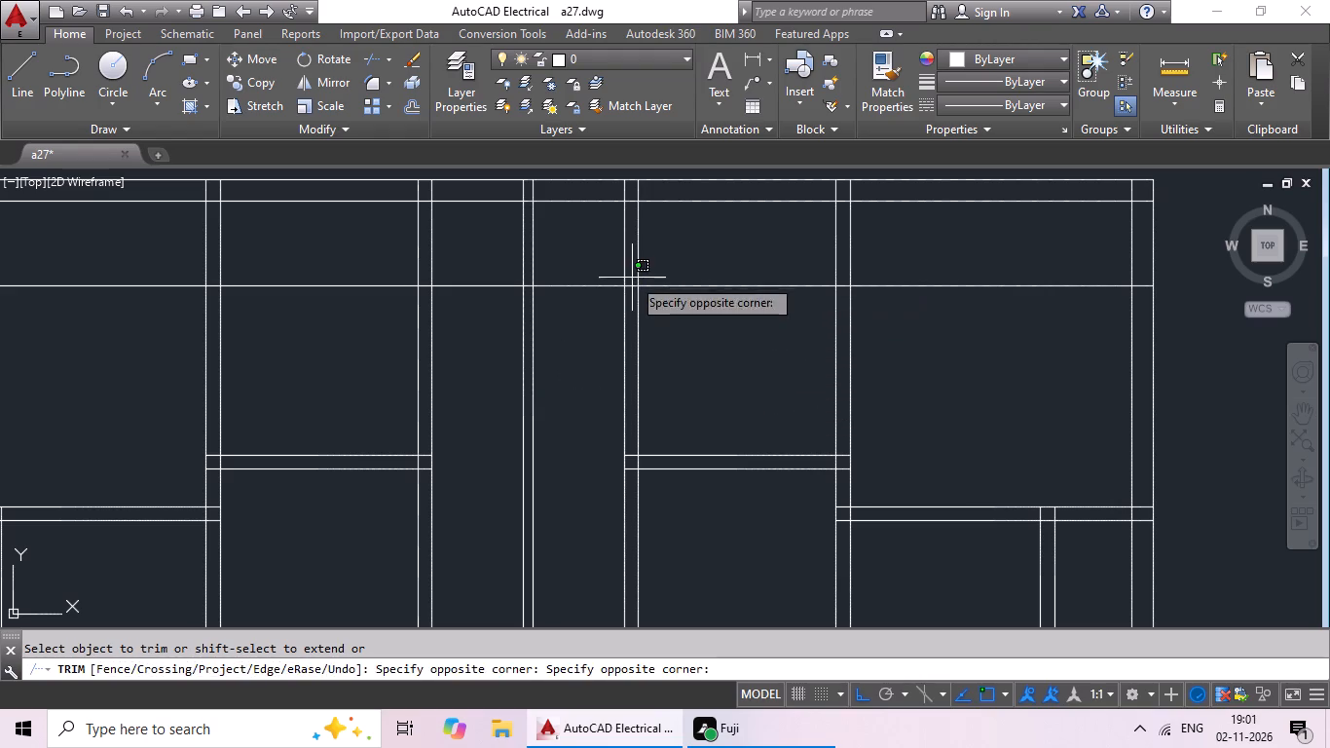
{"action": "left_click", "coordinate": [628, 289]}
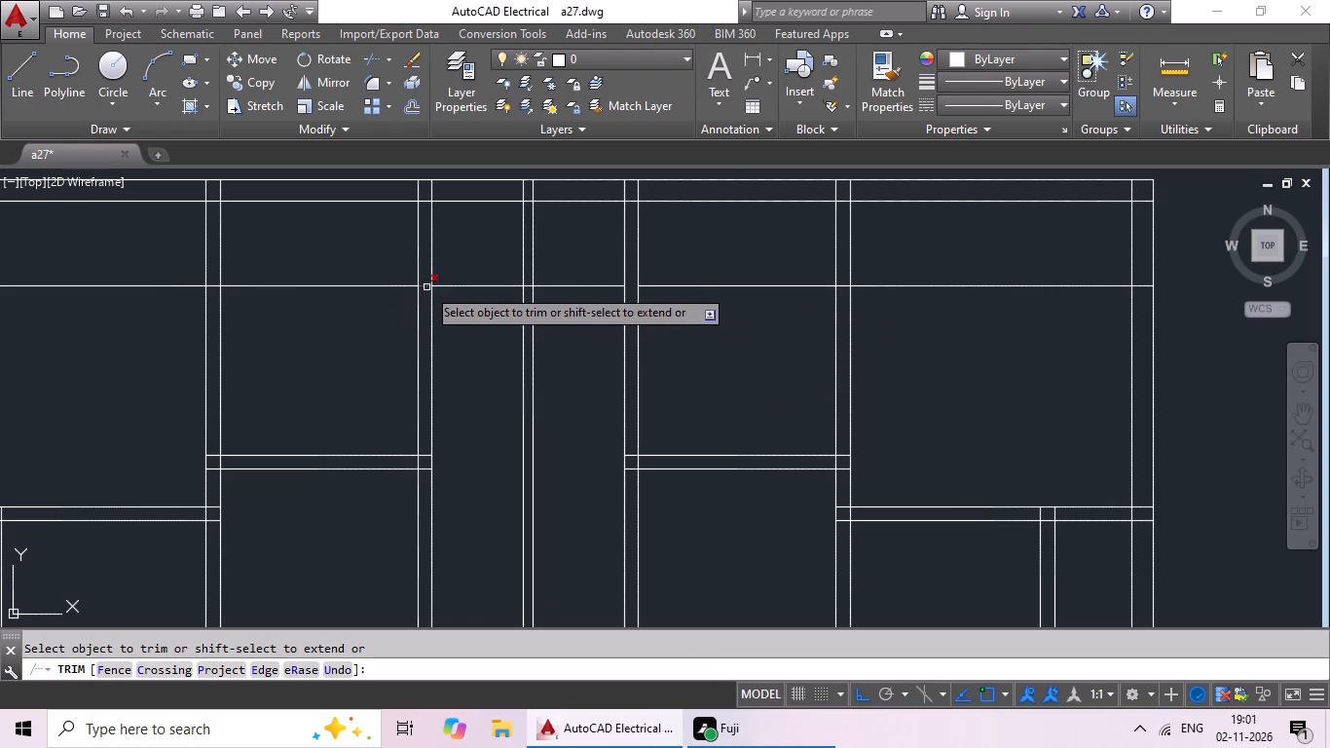
{"action": "left_click", "coordinate": [426, 287]}
{"action": "key", "text": "Escape"}
{"action": "key", "text": "Escape"}
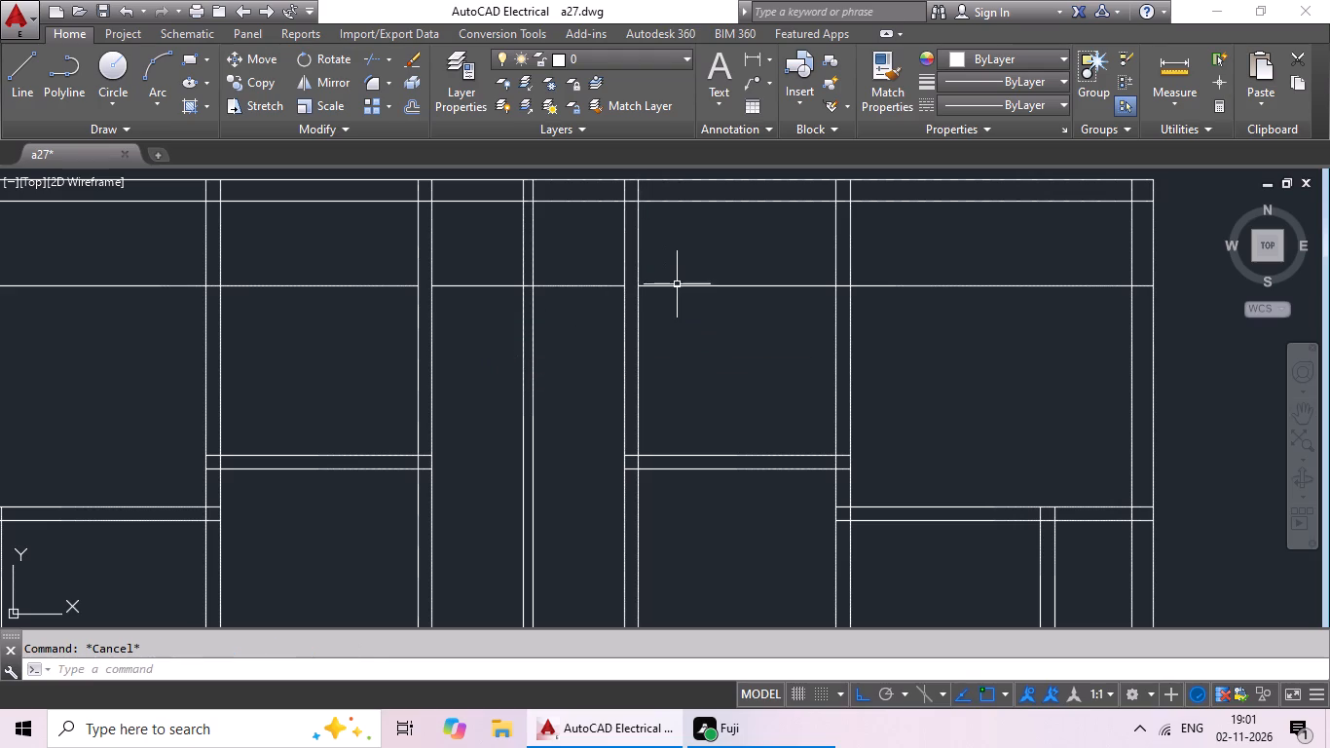
{"action": "left_click", "coordinate": [675, 286]}
{"action": "left_click", "coordinate": [386, 286]}
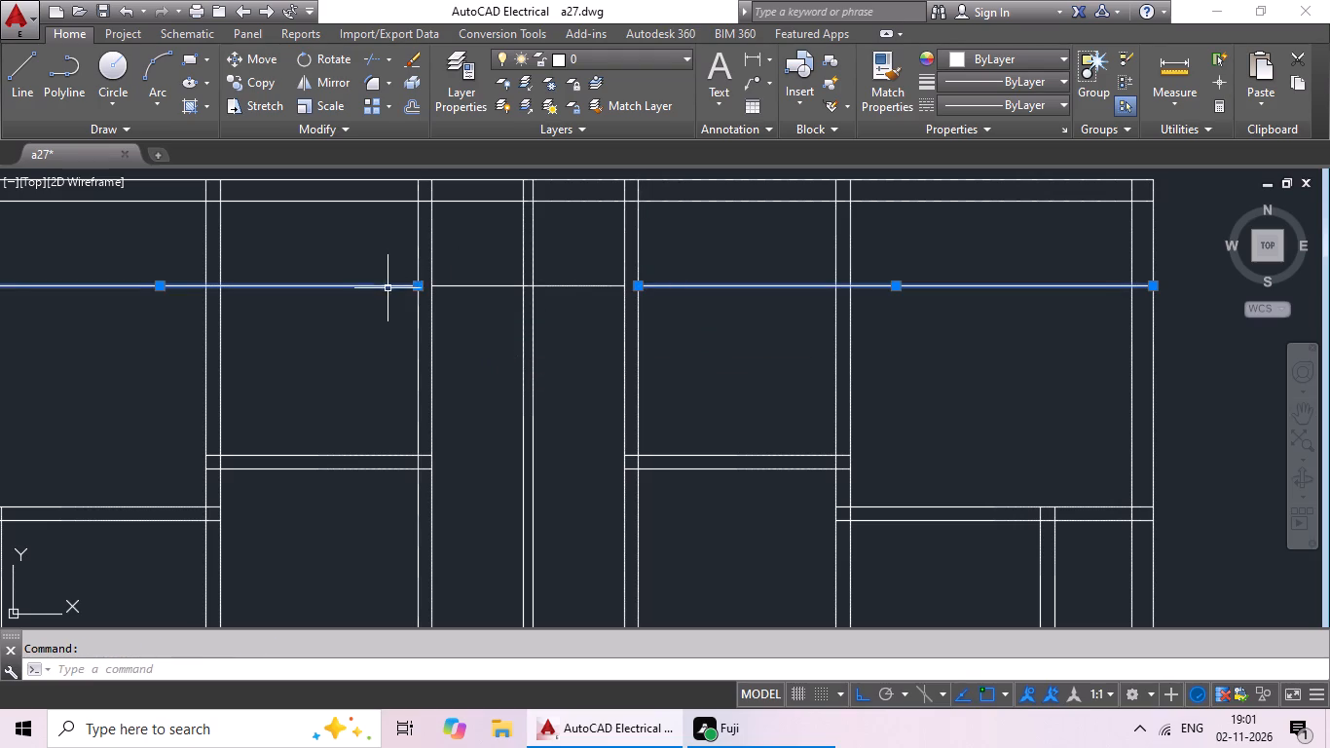
{"action": "key", "text": "Delete"}
Offset the trimmed horizontal line in the central northern room 9" south, repeating from each new line to make five tread lines.
{"action": "scroll", "coordinate": [573, 284], "scroll_direction": "down", "scroll_amount": 2}
{"action": "scroll", "coordinate": [582, 312], "scroll_direction": "up", "scroll_amount": 3}
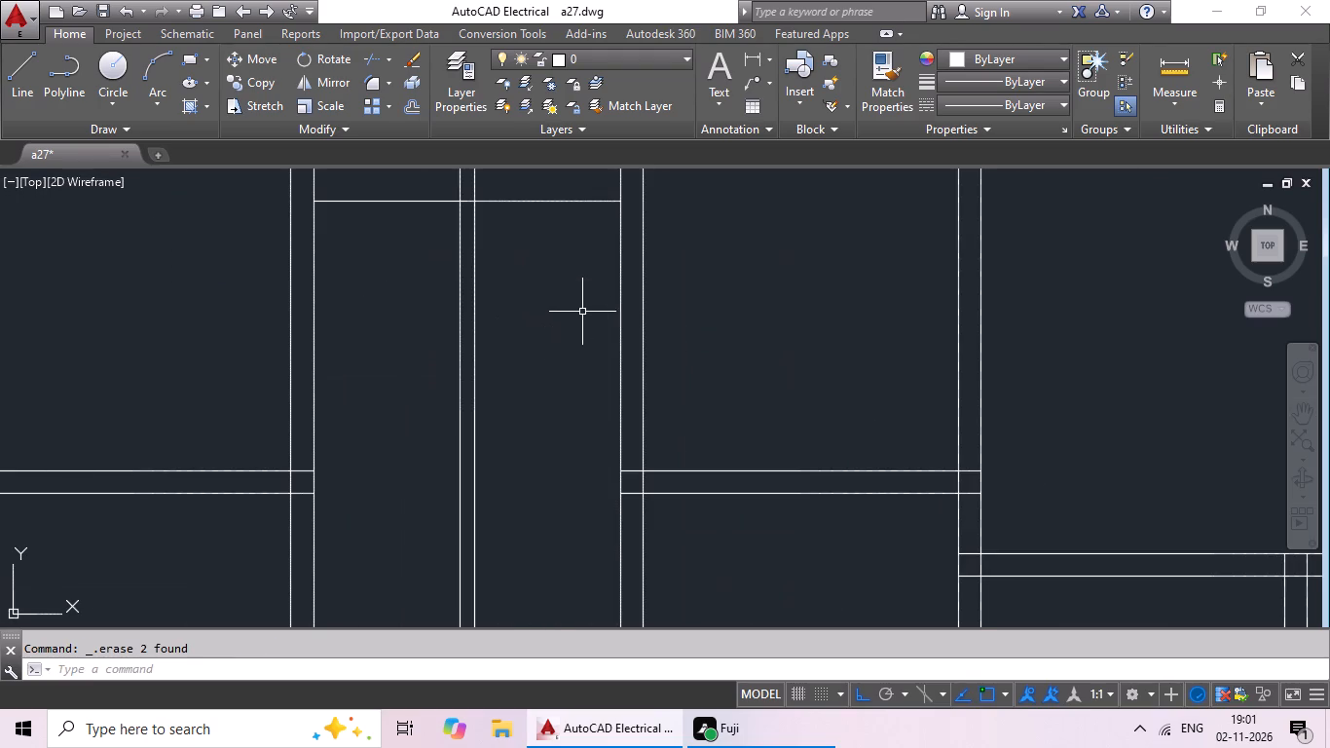
{"action": "key", "text": "Escape"}
{"action": "key", "text": "Escape"}
{"action": "key", "text": "o"}
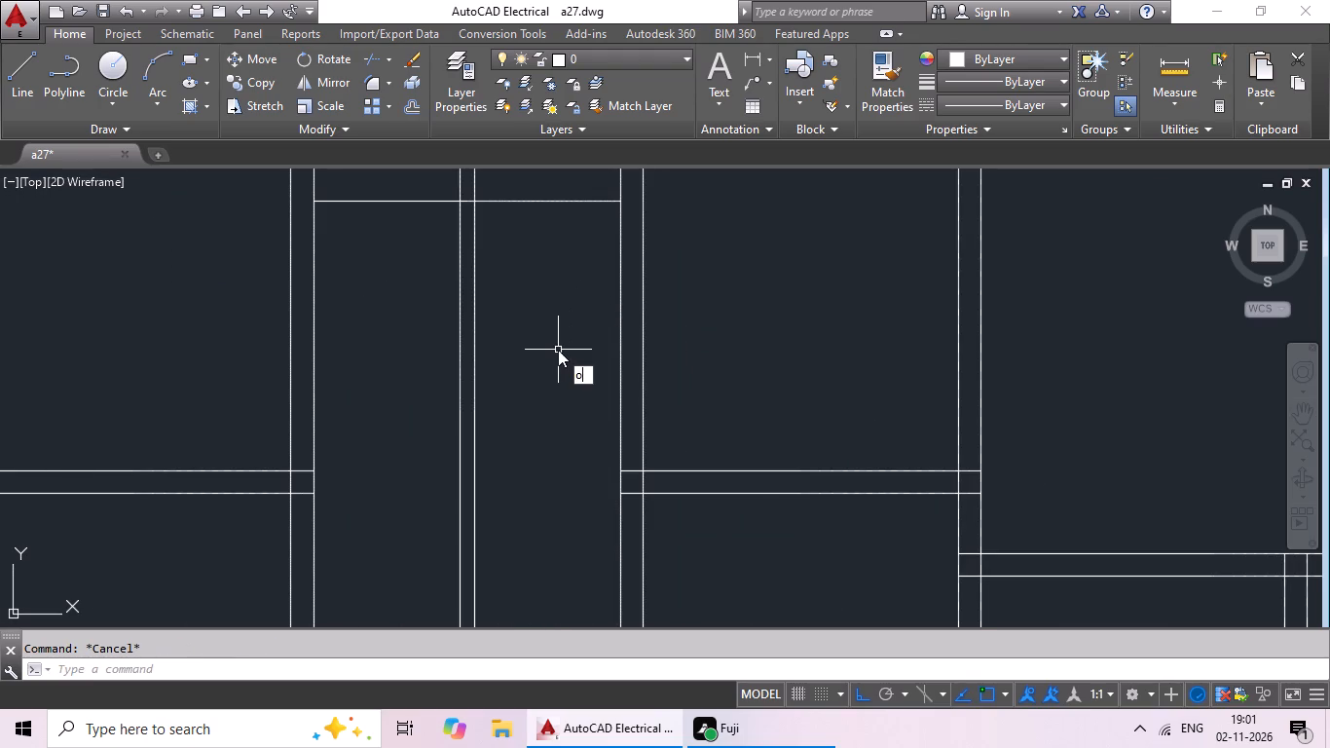
{"action": "key", "text": "Return"}
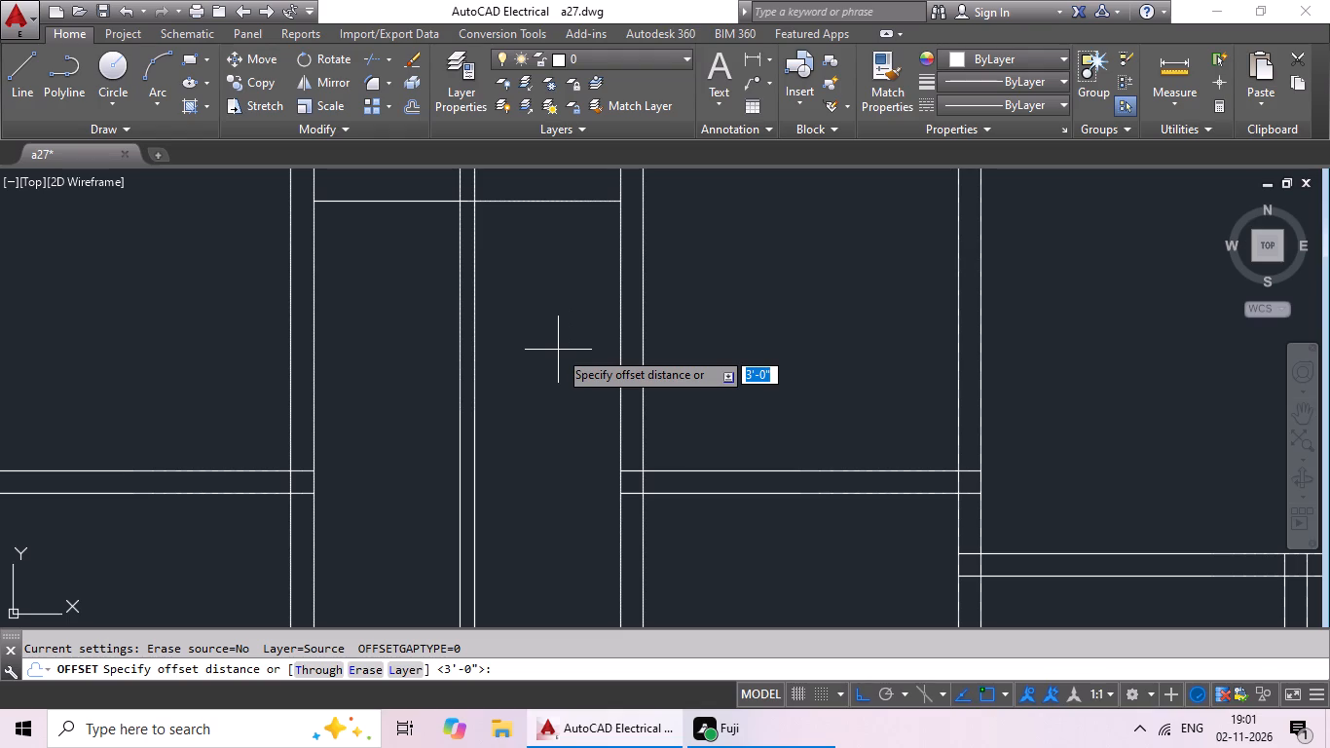
{"action": "key", "text": "9"}
{"action": "key", "text": "shift+quotedbl"}
{"action": "key", "text": "Return"}
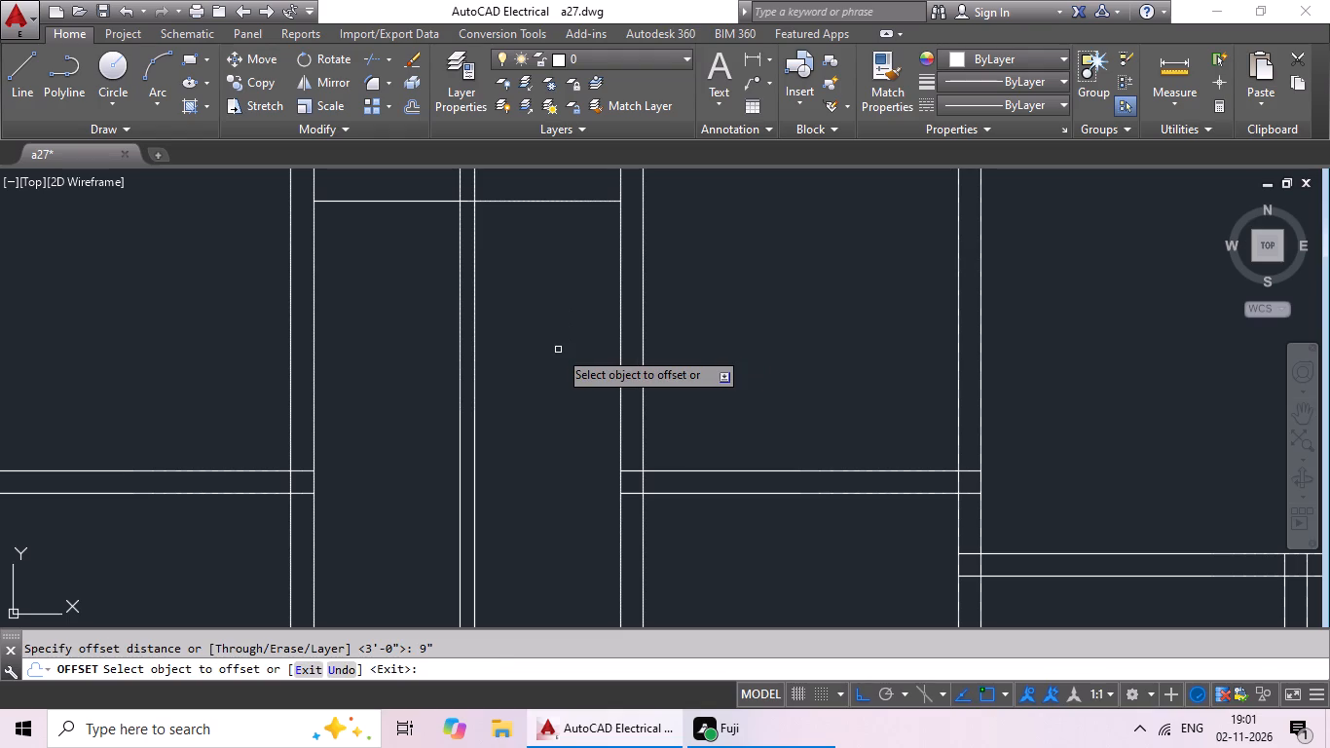
{"action": "left_click_drag", "start_coordinate": [577, 202], "coordinate": [573, 226]}
{"action": "left_click", "coordinate": [565, 268]}
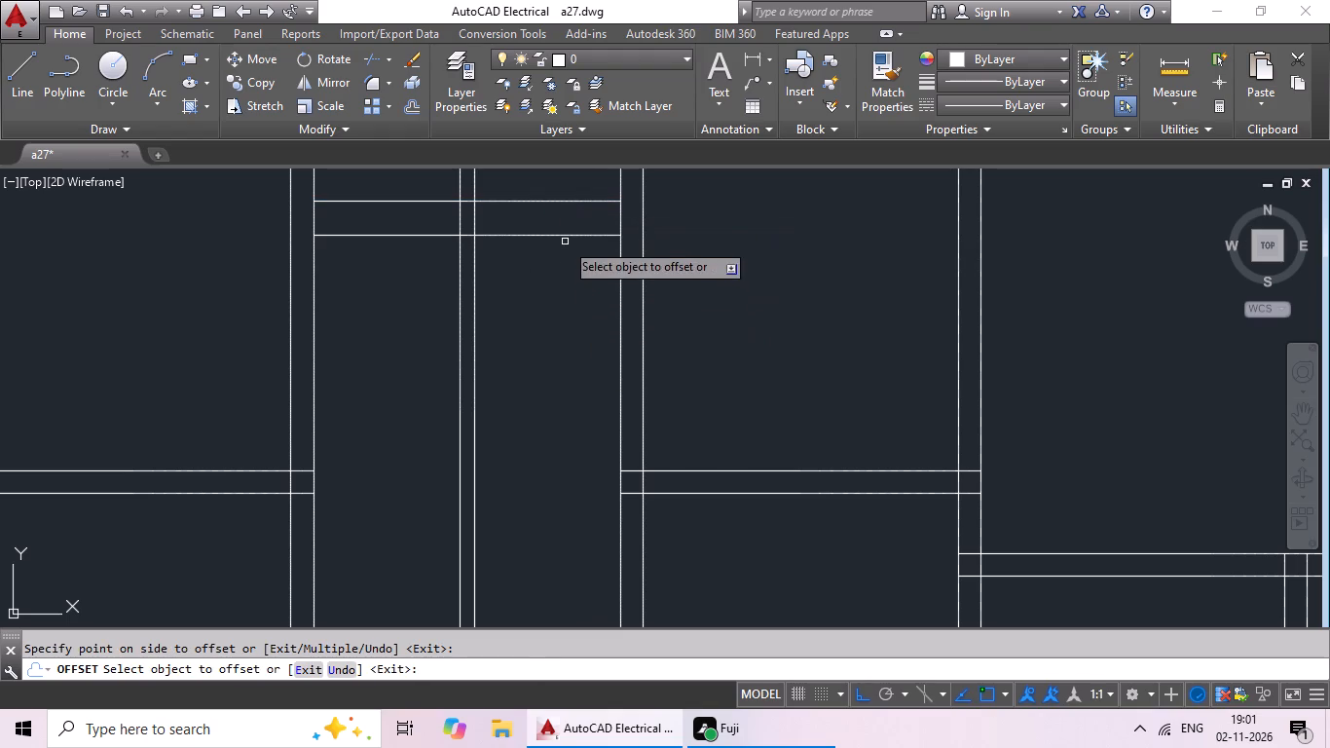
{"action": "left_click", "coordinate": [565, 238]}
{"action": "left_click", "coordinate": [558, 281]}
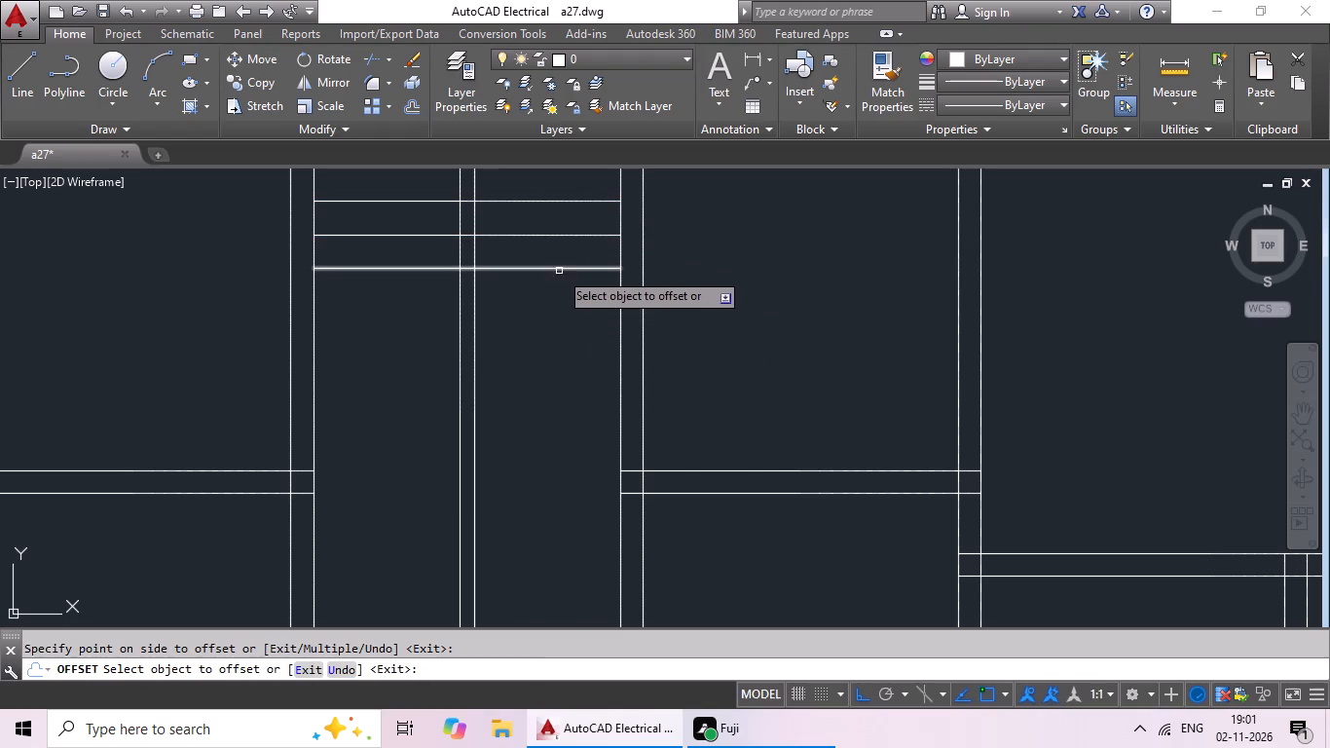
{"action": "left_click_drag", "start_coordinate": [559, 271], "coordinate": [561, 288]}
{"action": "left_click", "coordinate": [566, 343]}
{"action": "left_click_drag", "start_coordinate": [576, 304], "coordinate": [573, 340]}
{"action": "left_click_drag", "start_coordinate": [573, 389], "coordinate": [574, 380]}
{"action": "left_click_drag", "start_coordinate": [583, 338], "coordinate": [583, 355]}
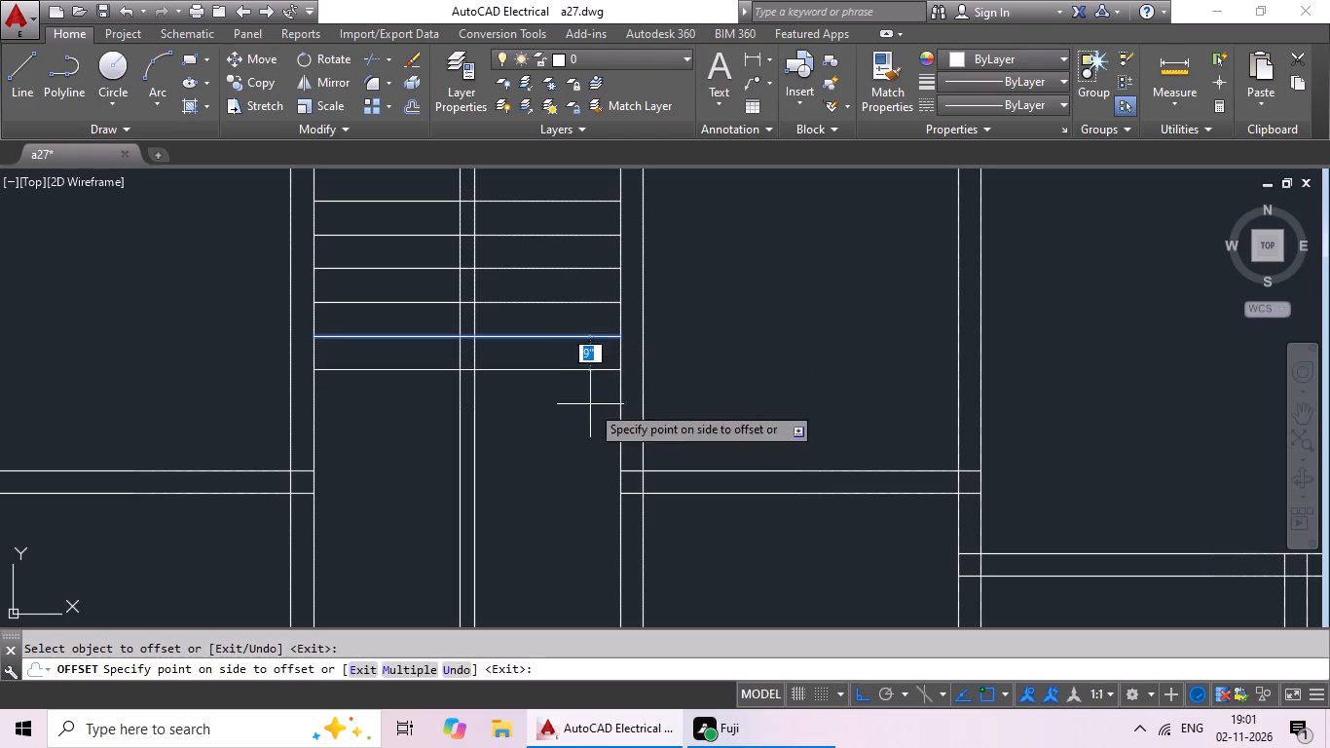
{"action": "left_click", "coordinate": [592, 420]}
Add five more tread lines by successively offsetting the southernmost stair line 9" south.
{"action": "middle_click_drag", "start_coordinate": [598, 418], "coordinate": [637, 349]}
{"action": "scroll", "coordinate": [648, 328], "scroll_direction": "down", "scroll_amount": 3}
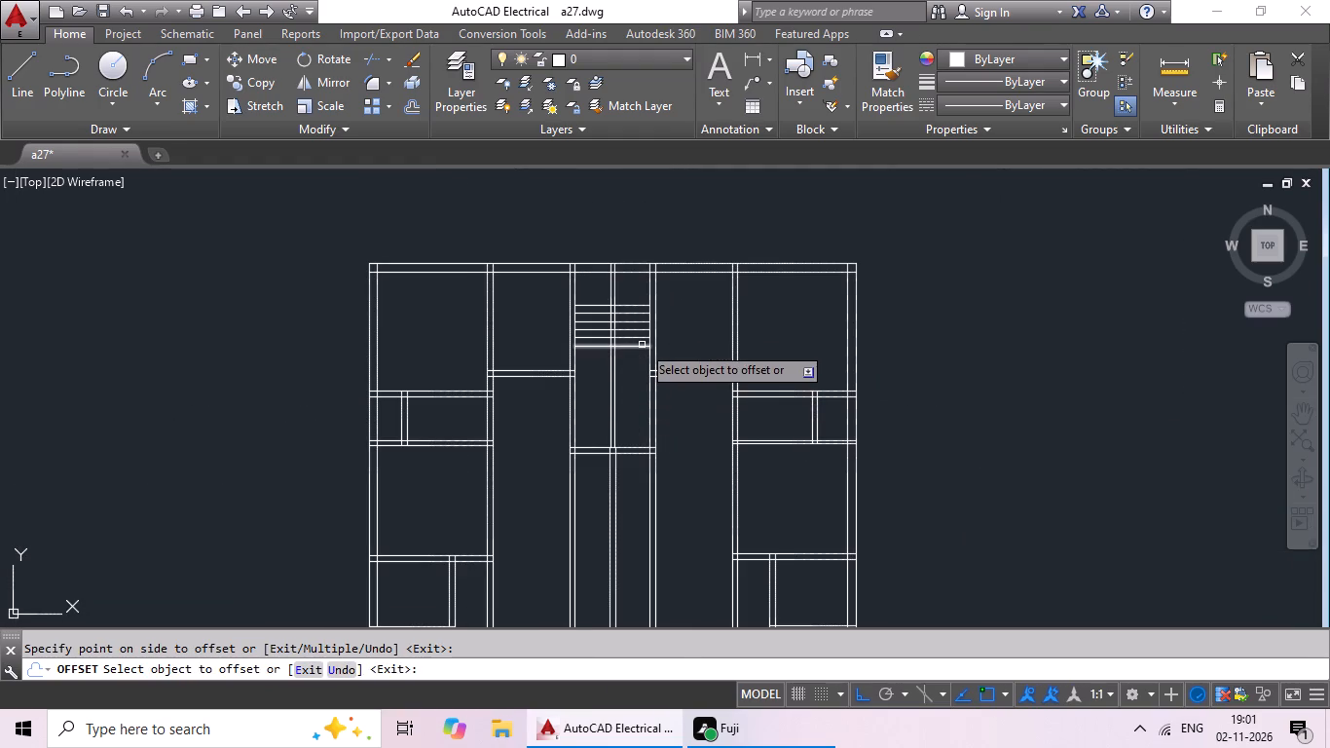
{"action": "scroll", "coordinate": [635, 357], "scroll_direction": "up", "scroll_amount": 3}
{"action": "left_click", "coordinate": [646, 307]}
{"action": "left_click_drag", "start_coordinate": [644, 412], "coordinate": [645, 403]}
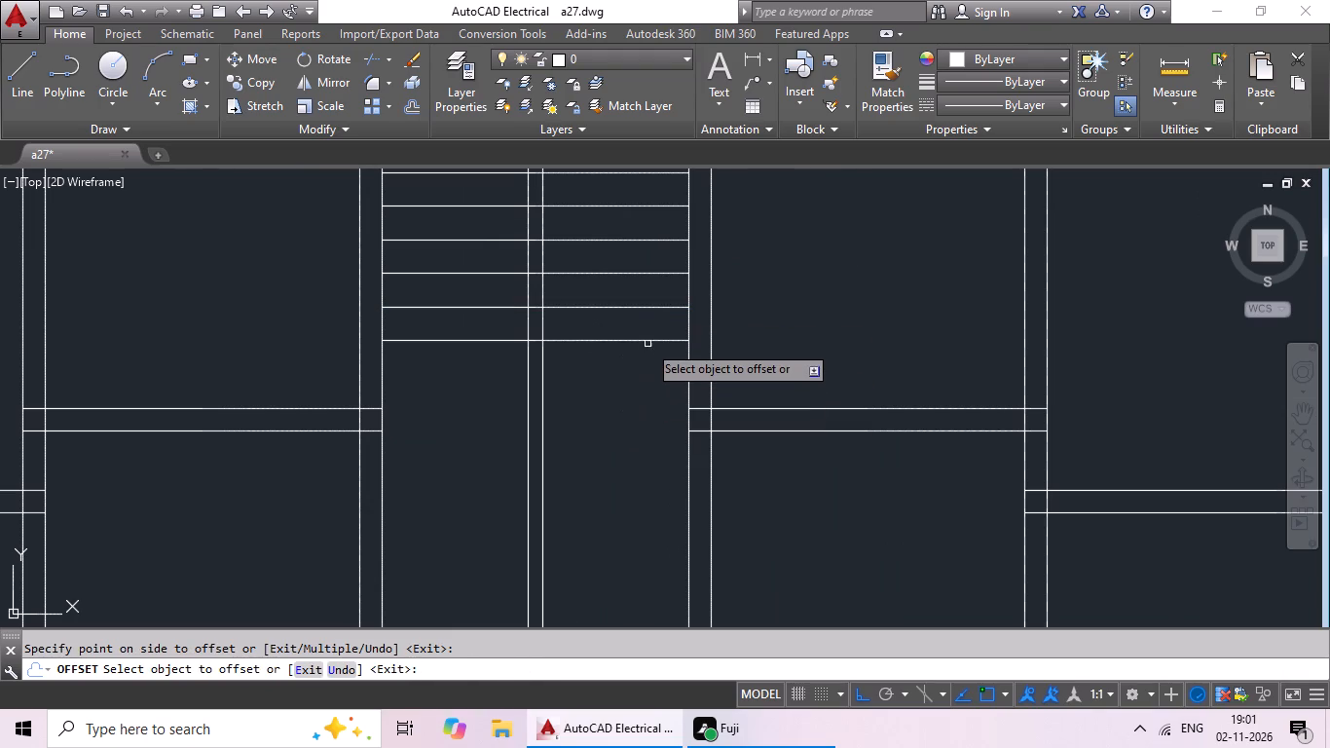
{"action": "left_click_drag", "start_coordinate": [647, 339], "coordinate": [647, 349]}
{"action": "left_click", "coordinate": [631, 426]}
{"action": "left_click", "coordinate": [639, 378]}
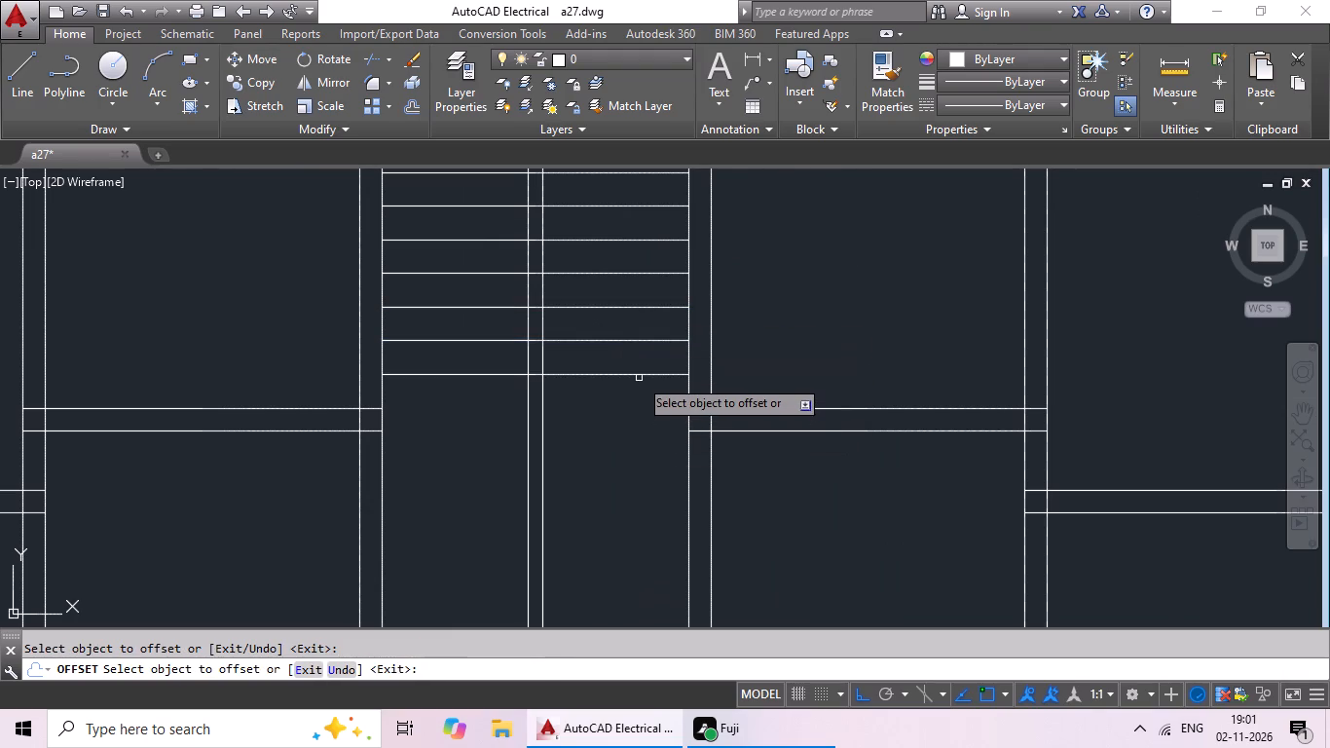
{"action": "left_click_drag", "start_coordinate": [640, 375], "coordinate": [640, 385]}
{"action": "left_click", "coordinate": [633, 468]}
{"action": "left_click", "coordinate": [645, 405]}
{"action": "left_click", "coordinate": [633, 464]}
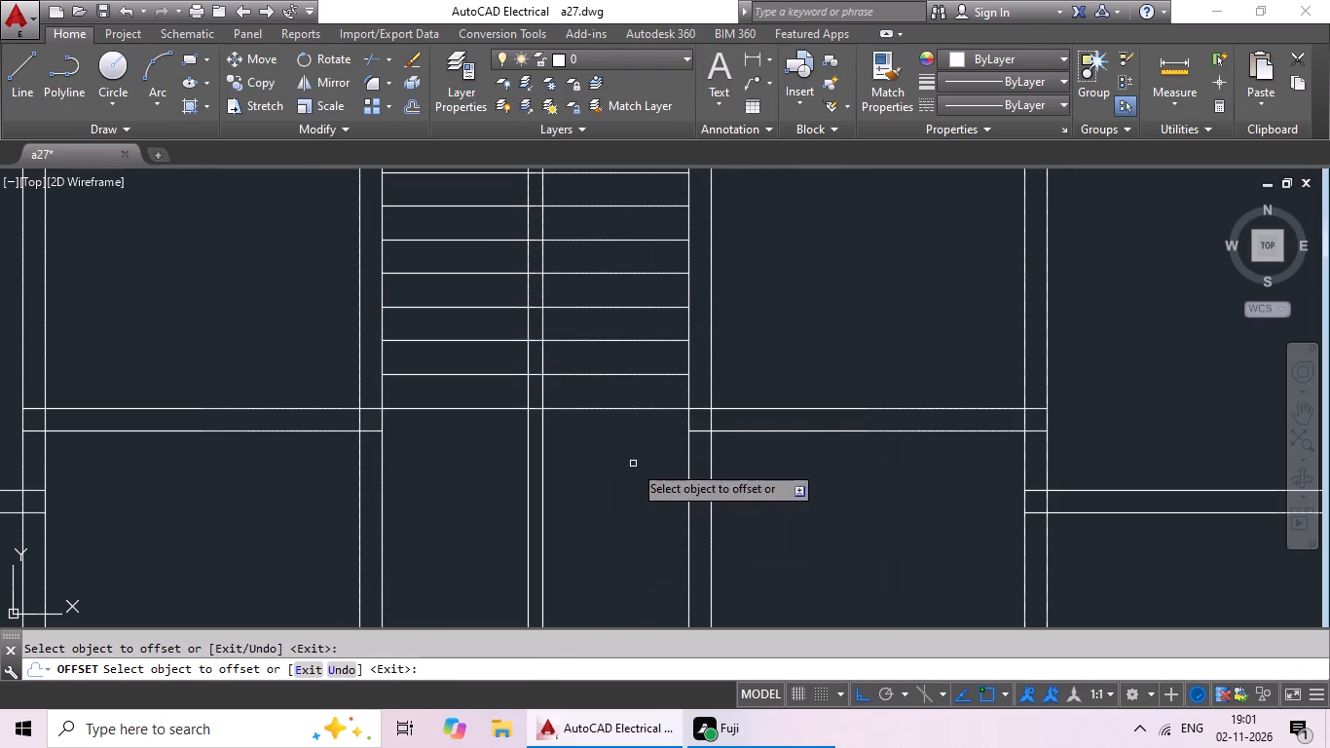
{"action": "left_click_drag", "start_coordinate": [641, 409], "coordinate": [642, 418]}
{"action": "left_click_drag", "start_coordinate": [638, 472], "coordinate": [642, 459]}
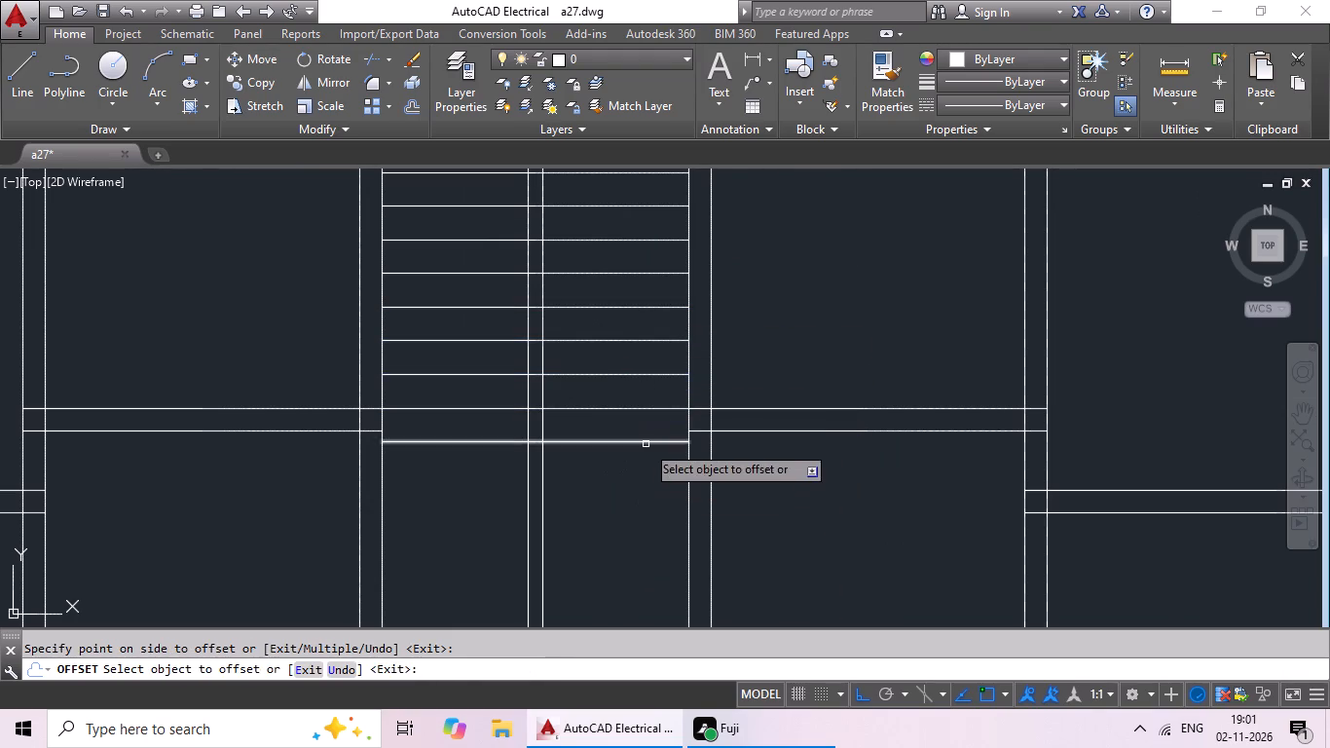
{"action": "left_click_drag", "start_coordinate": [646, 443], "coordinate": [646, 458]}
{"action": "left_click", "coordinate": [645, 497]}
Add the last two tread lines, each 9" south of the previous one, and finish offsetting.
{"action": "scroll", "coordinate": [645, 501], "scroll_direction": "down", "scroll_amount": 1}
{"action": "middle_click_drag", "start_coordinate": [645, 514], "coordinate": [646, 462]}
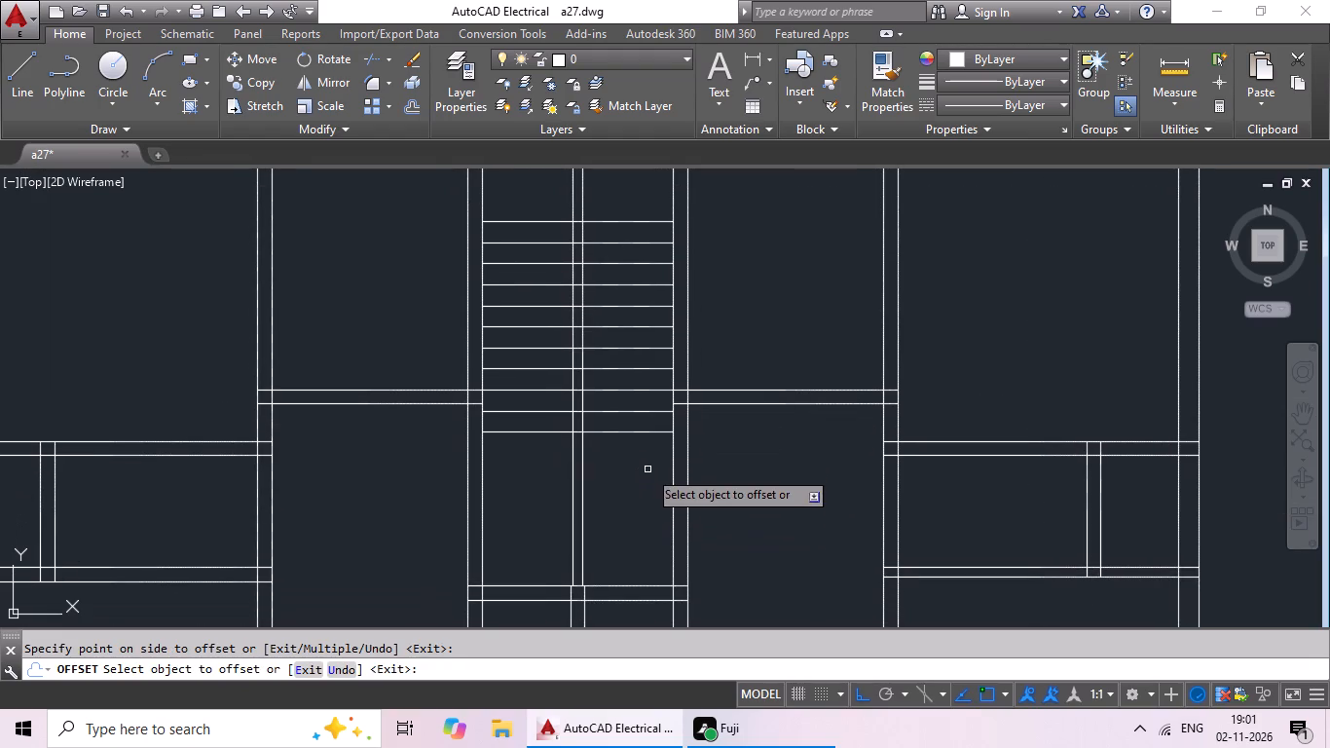
{"action": "left_click_drag", "start_coordinate": [634, 431], "coordinate": [633, 455]}
{"action": "left_click", "coordinate": [629, 479]}
{"action": "left_click_drag", "start_coordinate": [630, 455], "coordinate": [624, 496]}
{"action": "left_click", "coordinate": [624, 500]}
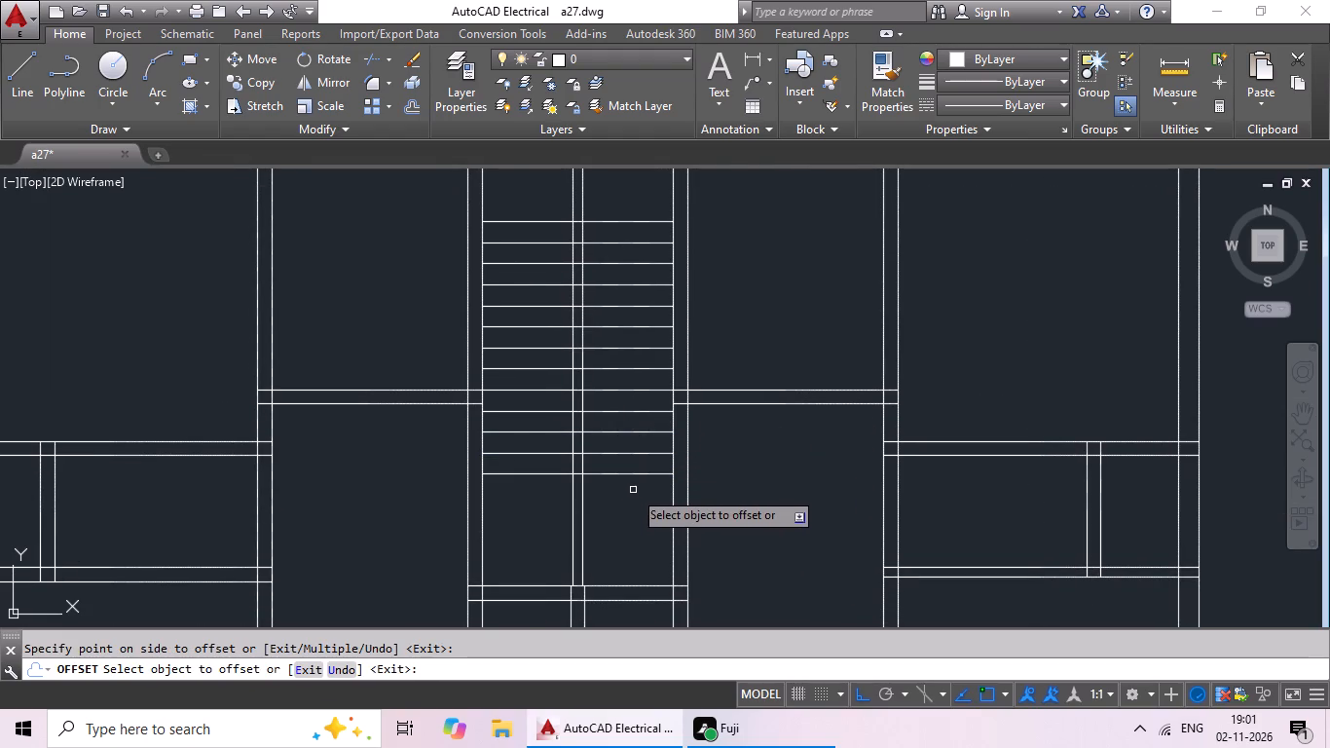
{"action": "middle_click_drag", "start_coordinate": [634, 501], "coordinate": [657, 419]}
{"action": "scroll", "coordinate": [649, 438], "scroll_direction": "down", "scroll_amount": 3}
{"action": "middle_click_drag", "start_coordinate": [649, 438], "coordinate": [608, 442]}
{"action": "scroll", "coordinate": [608, 442], "scroll_direction": "up", "scroll_amount": 1}
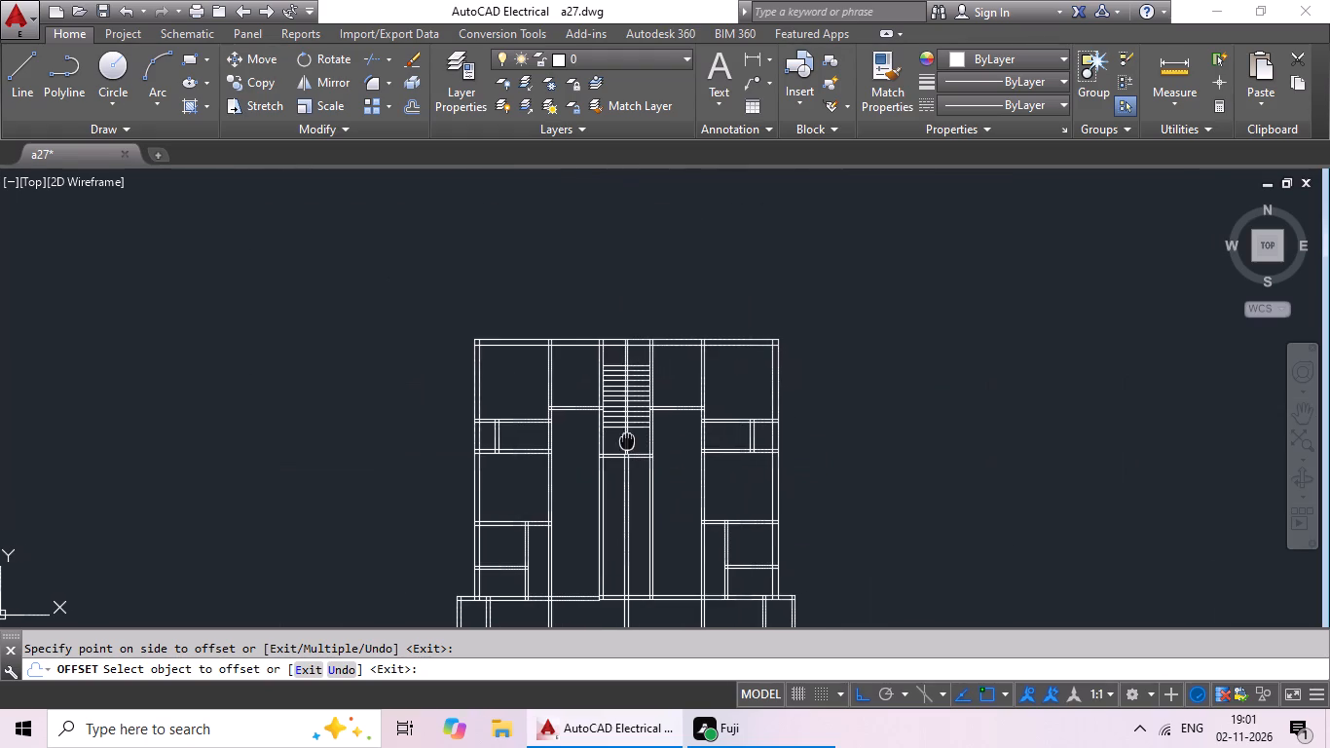
{"action": "scroll", "coordinate": [599, 468], "scroll_direction": "up", "scroll_amount": 1}
{"action": "middle_click_drag", "start_coordinate": [620, 427], "coordinate": [511, 463]}
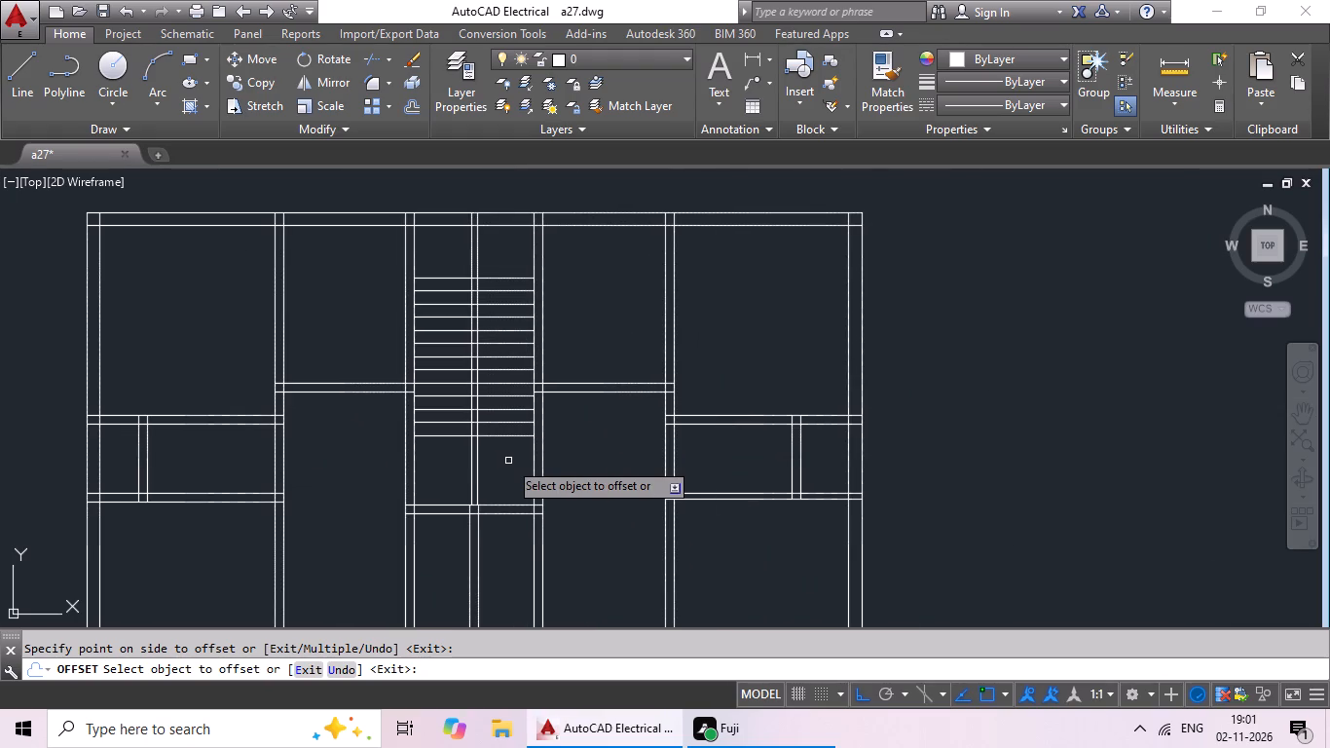
{"action": "key", "text": "Escape"}
{"action": "key", "text": "Escape"}
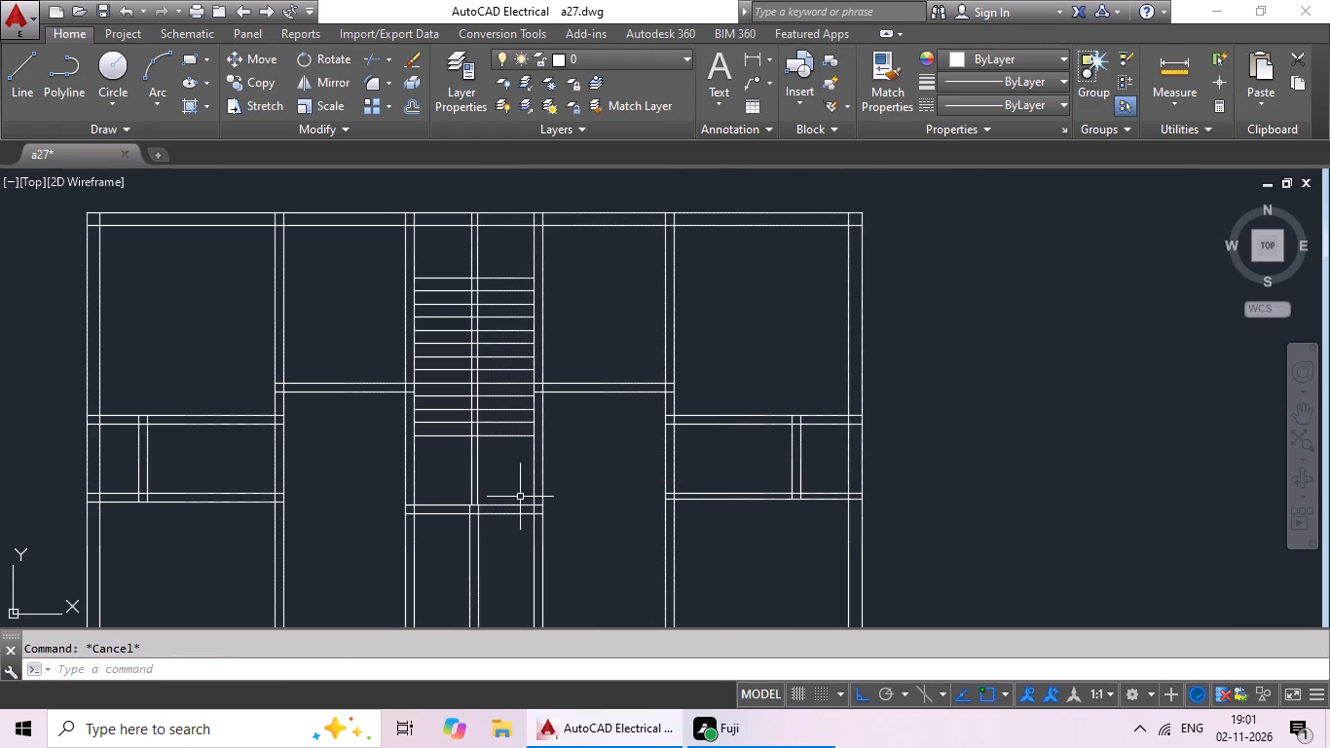
Trim the two central stair lines inside the room, north of the first tread line and south of the last one.
{"action": "key", "text": "t"}
{"action": "key", "text": "r"}
{"action": "key", "text": "space"}
{"action": "key", "text": "space"}
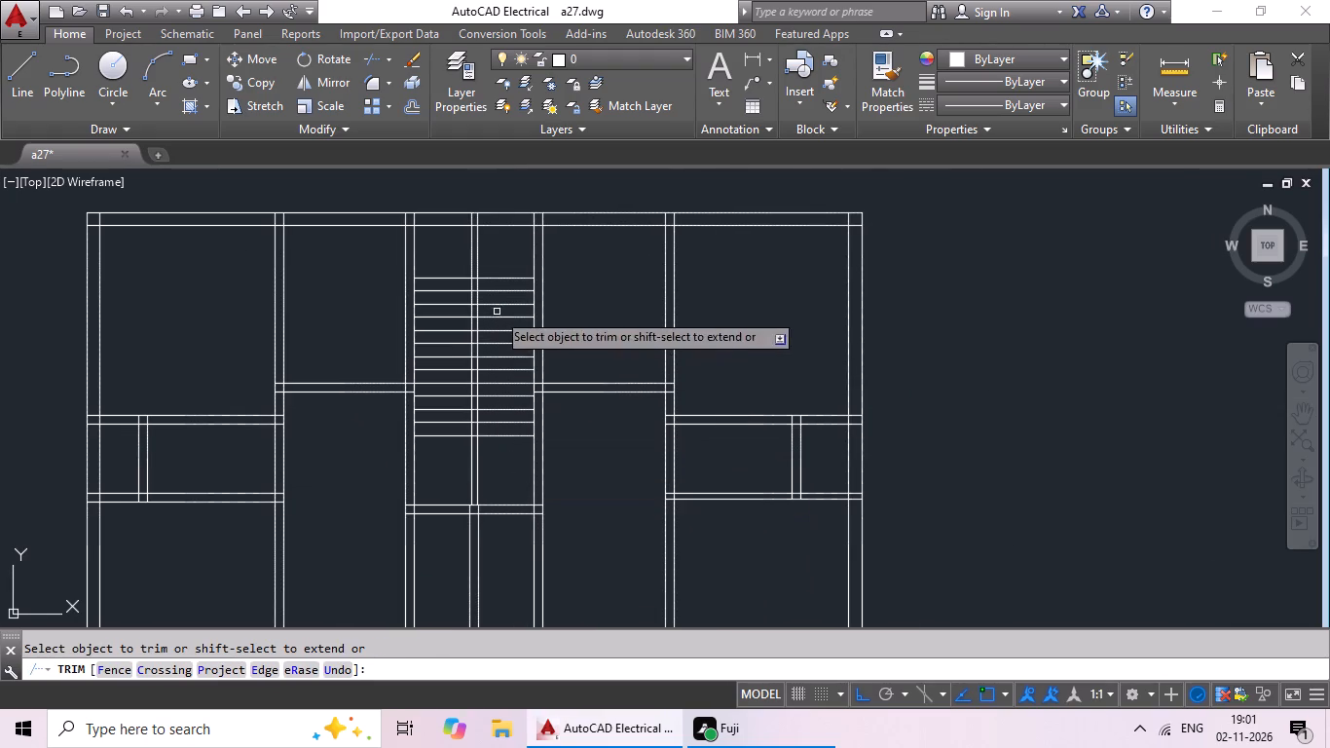
{"action": "scroll", "coordinate": [482, 251], "scroll_direction": "up", "scroll_amount": 3}
{"action": "scroll", "coordinate": [537, 250], "scroll_direction": "down", "scroll_amount": 1}
{"action": "left_click_drag", "start_coordinate": [541, 248], "coordinate": [427, 282]}
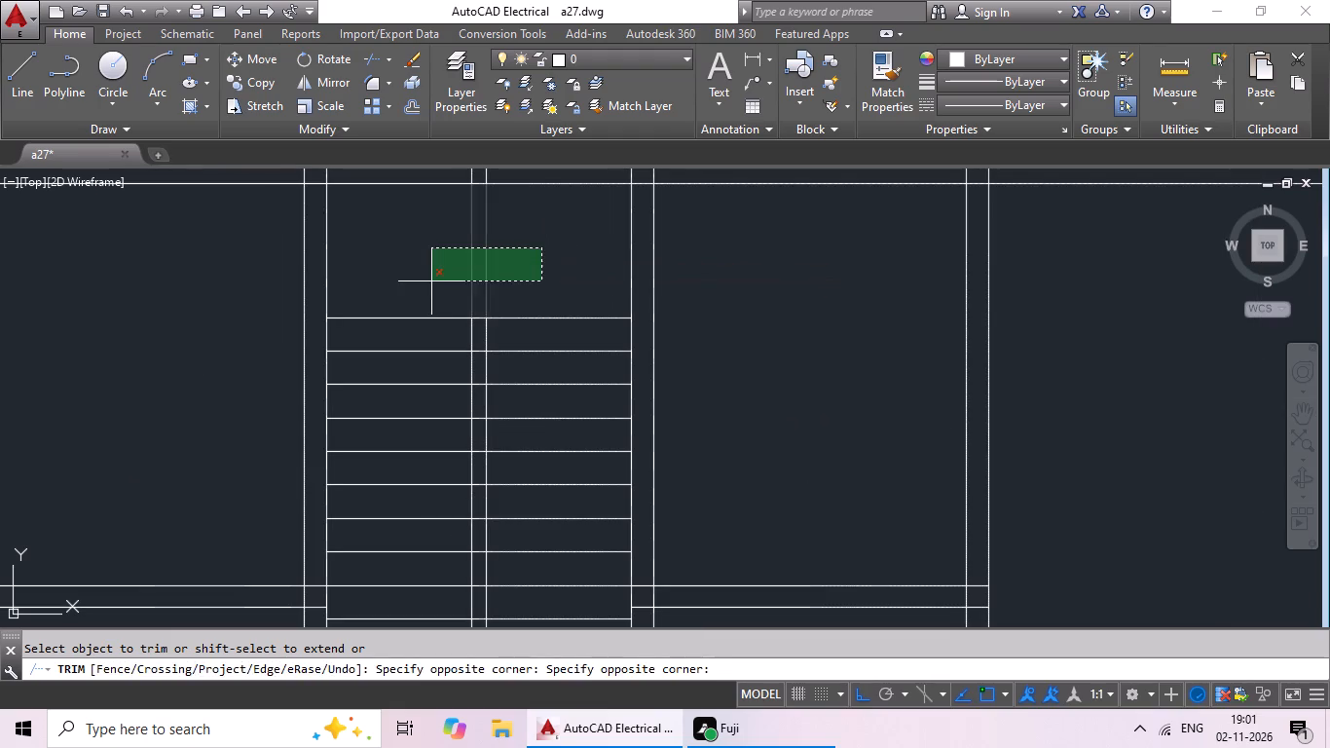
{"action": "left_click_drag", "start_coordinate": [427, 282], "coordinate": [425, 282]}
{"action": "left_click", "coordinate": [425, 282]}
{"action": "scroll", "coordinate": [521, 277], "scroll_direction": "down", "scroll_amount": 2}
{"action": "middle_click", "coordinate": [518, 494]}
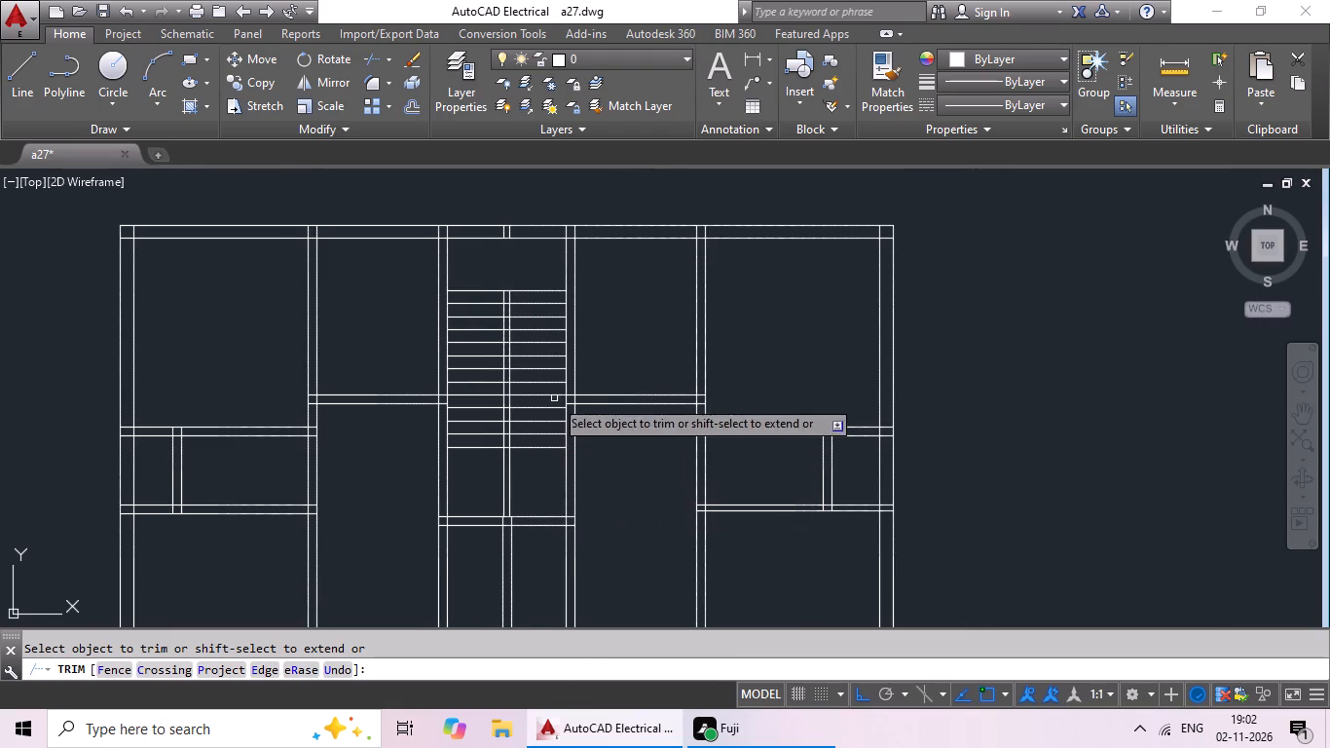
{"action": "middle_click_drag", "start_coordinate": [543, 485], "coordinate": [601, 408]}
{"action": "scroll", "coordinate": [574, 437], "scroll_direction": "up", "scroll_amount": 3}
{"action": "left_click_drag", "start_coordinate": [622, 380], "coordinate": [458, 453]}
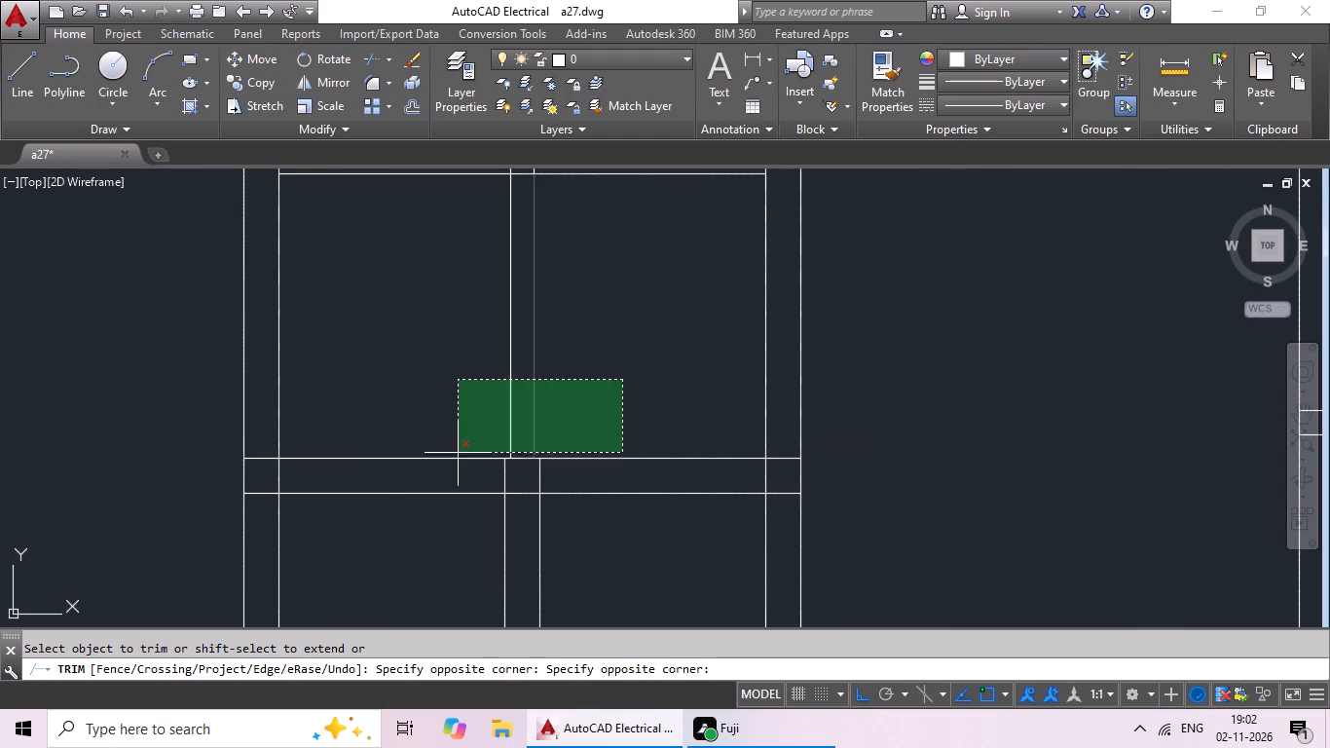
{"action": "left_click_drag", "start_coordinate": [458, 453], "coordinate": [438, 422]}
Trim the intermediate tread lines between the two central stair lines, keeping the northernmost and southernmost tread lines whole.
{"action": "scroll", "coordinate": [554, 375], "scroll_direction": "down", "scroll_amount": 3}
{"action": "middle_click_drag", "start_coordinate": [569, 366], "coordinate": [556, 431]}
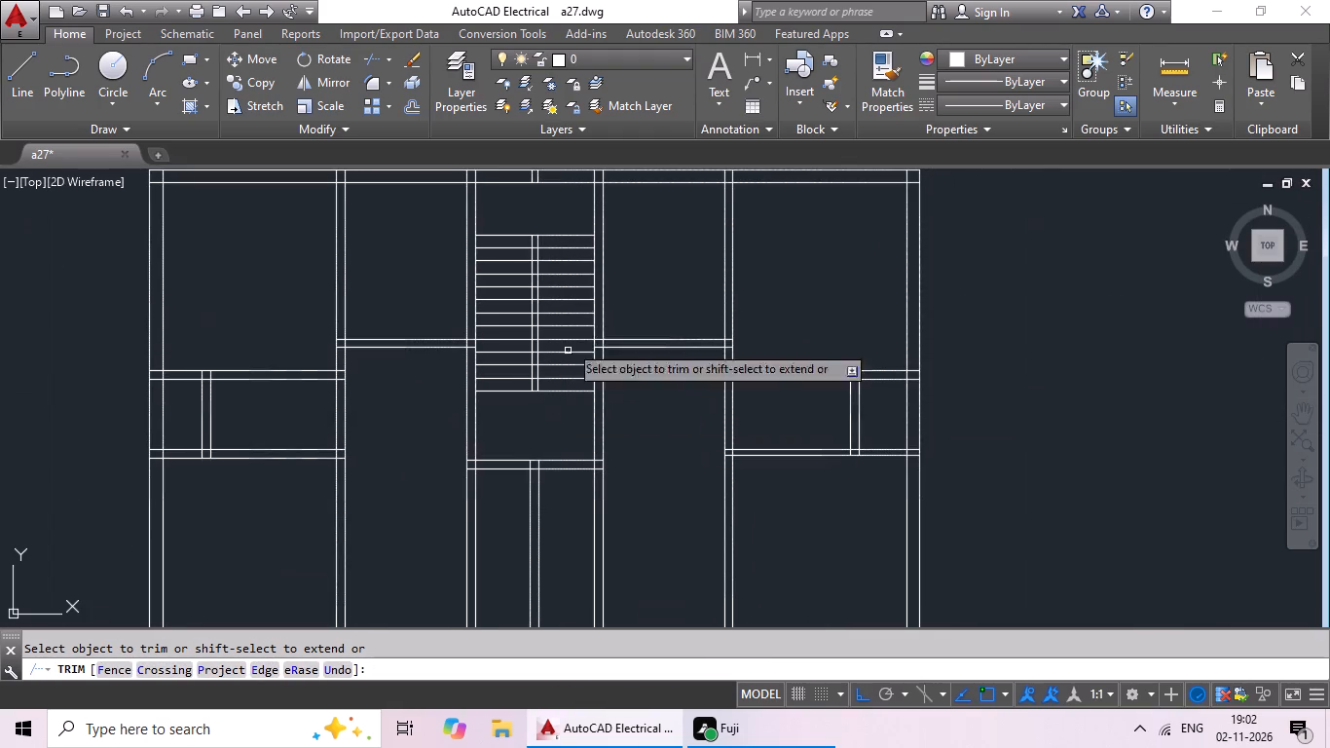
{"action": "scroll", "coordinate": [522, 237], "scroll_direction": "up", "scroll_amount": 6}
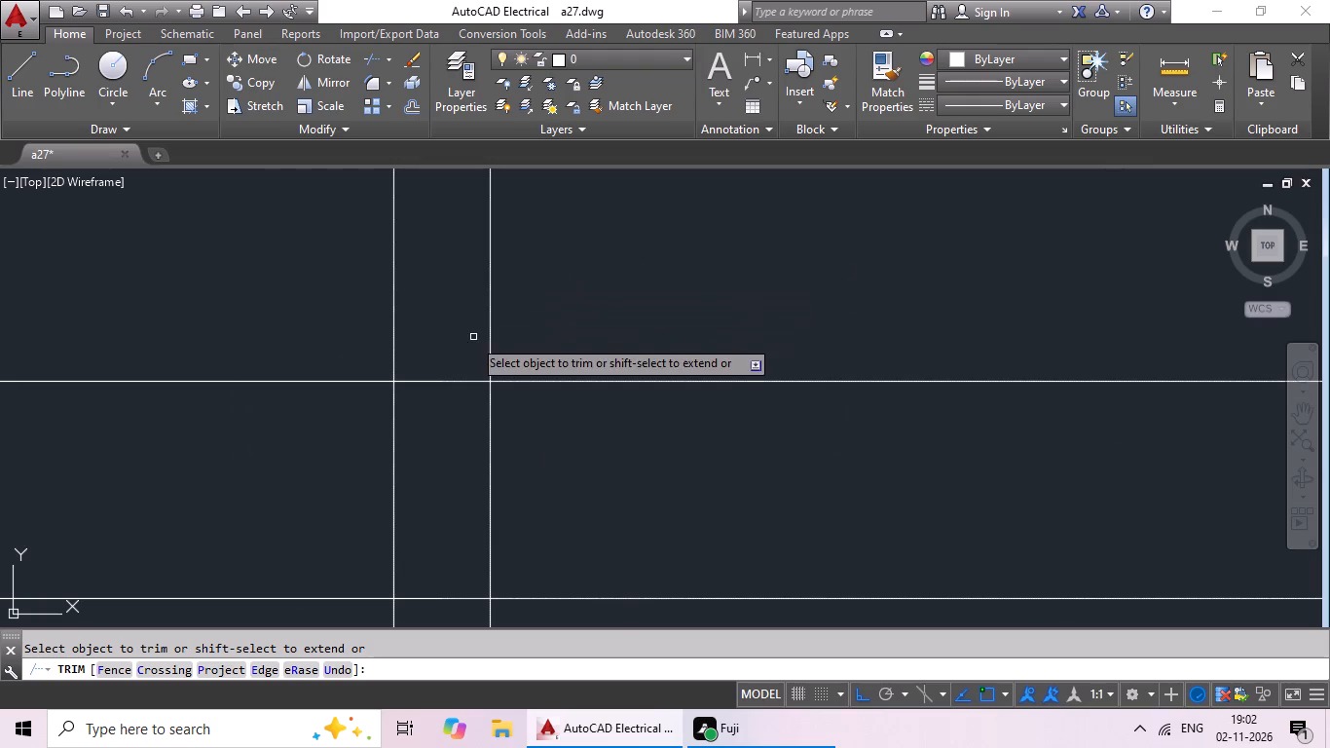
{"action": "scroll", "coordinate": [462, 315], "scroll_direction": "down", "scroll_amount": 2}
{"action": "left_click_drag", "start_coordinate": [462, 310], "coordinate": [454, 531]}
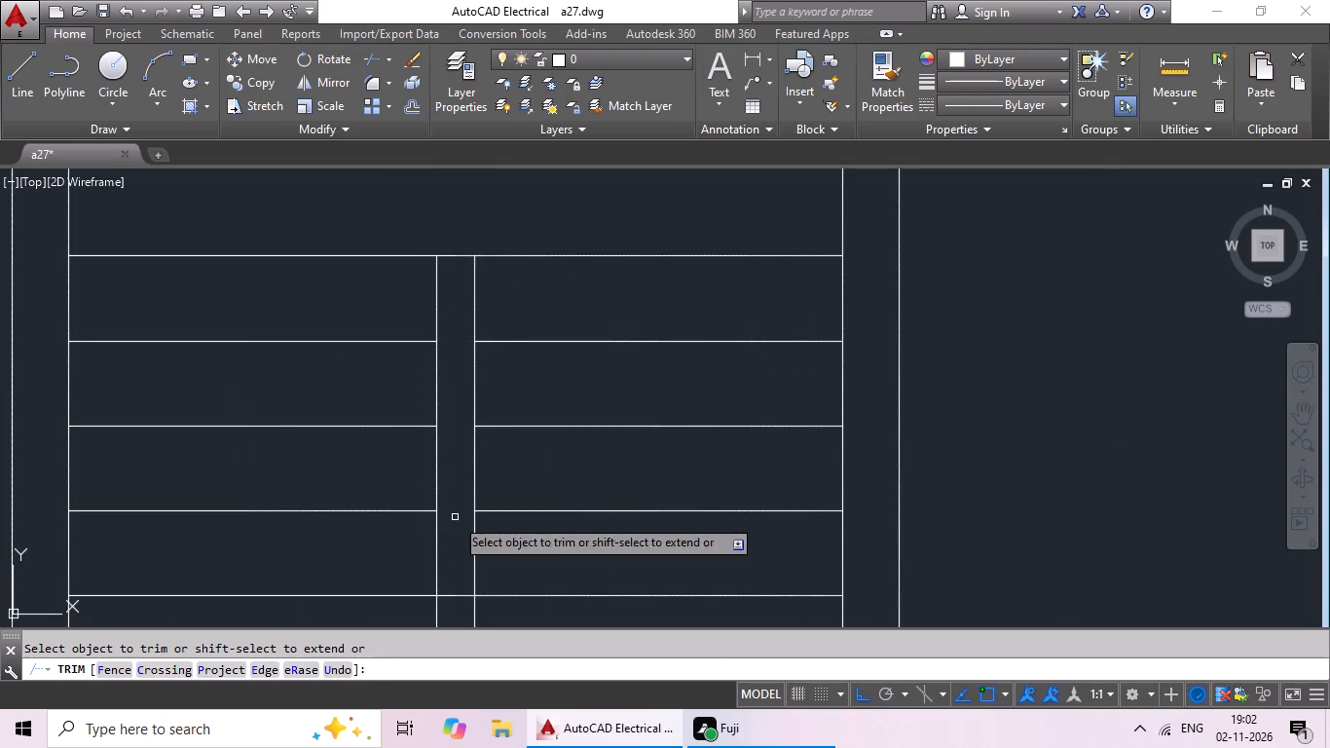
{"action": "middle_click_drag", "start_coordinate": [455, 516], "coordinate": [499, 243]}
{"action": "left_click_drag", "start_coordinate": [499, 297], "coordinate": [496, 502]}
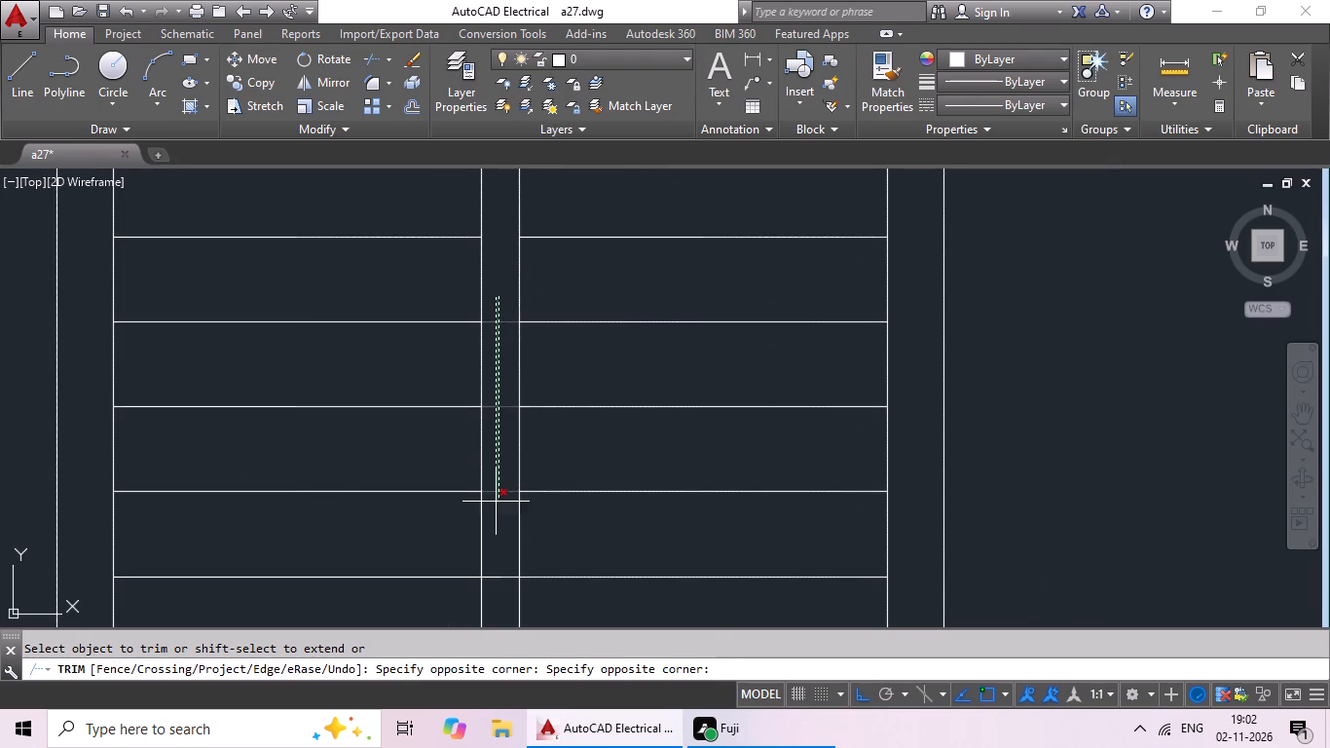
{"action": "left_click_drag", "start_coordinate": [496, 502], "coordinate": [495, 505]}
{"action": "middle_click_drag", "start_coordinate": [498, 493], "coordinate": [518, 261]}
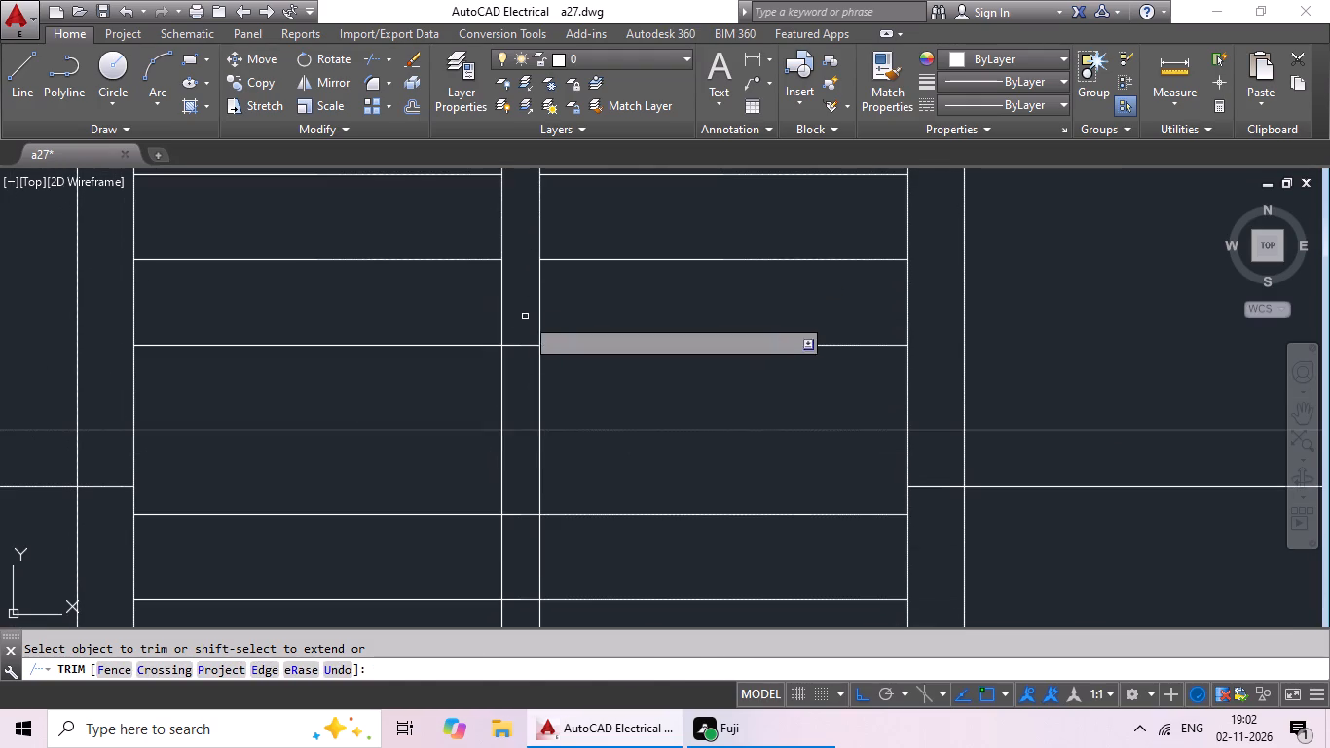
{"action": "left_click_drag", "start_coordinate": [525, 317], "coordinate": [514, 505]}
{"action": "middle_click_drag", "start_coordinate": [512, 467], "coordinate": [563, 166]}
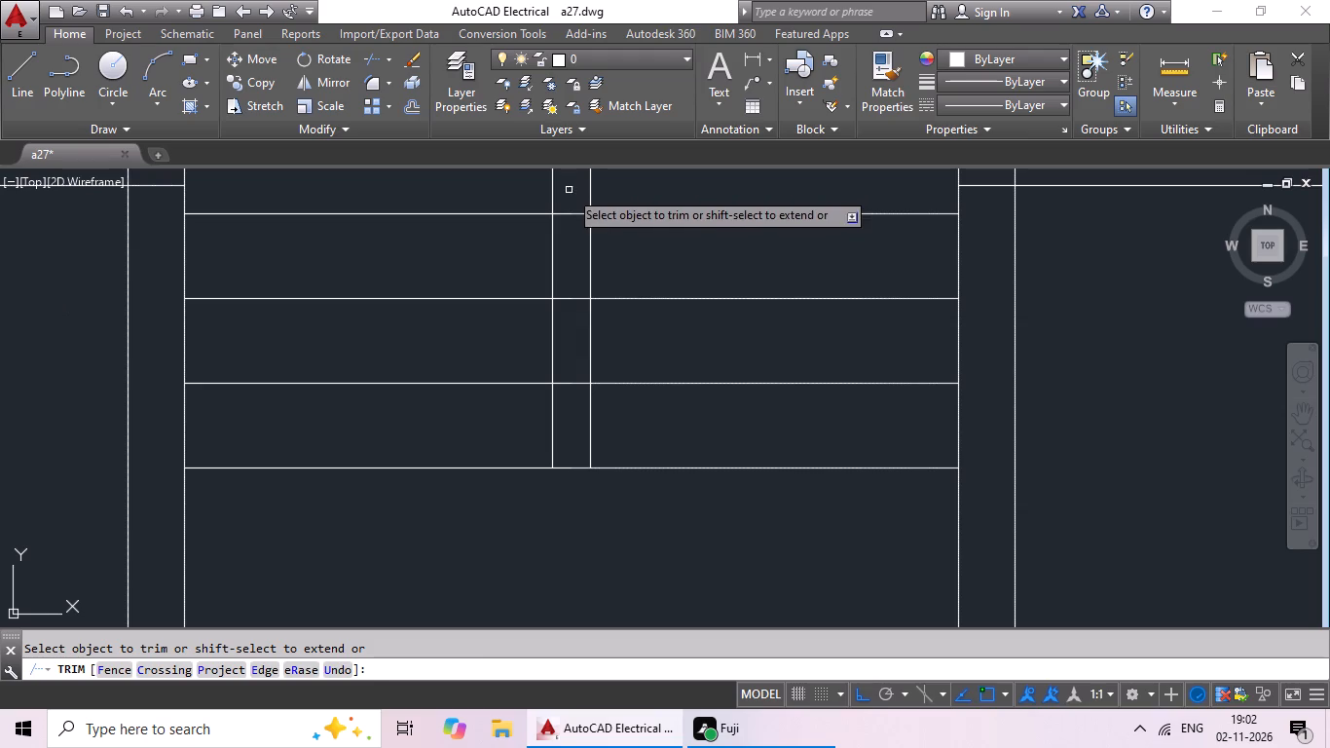
{"action": "left_click_drag", "start_coordinate": [569, 191], "coordinate": [568, 426]}
{"action": "scroll", "coordinate": [576, 403], "scroll_direction": "down", "scroll_amount": 4}
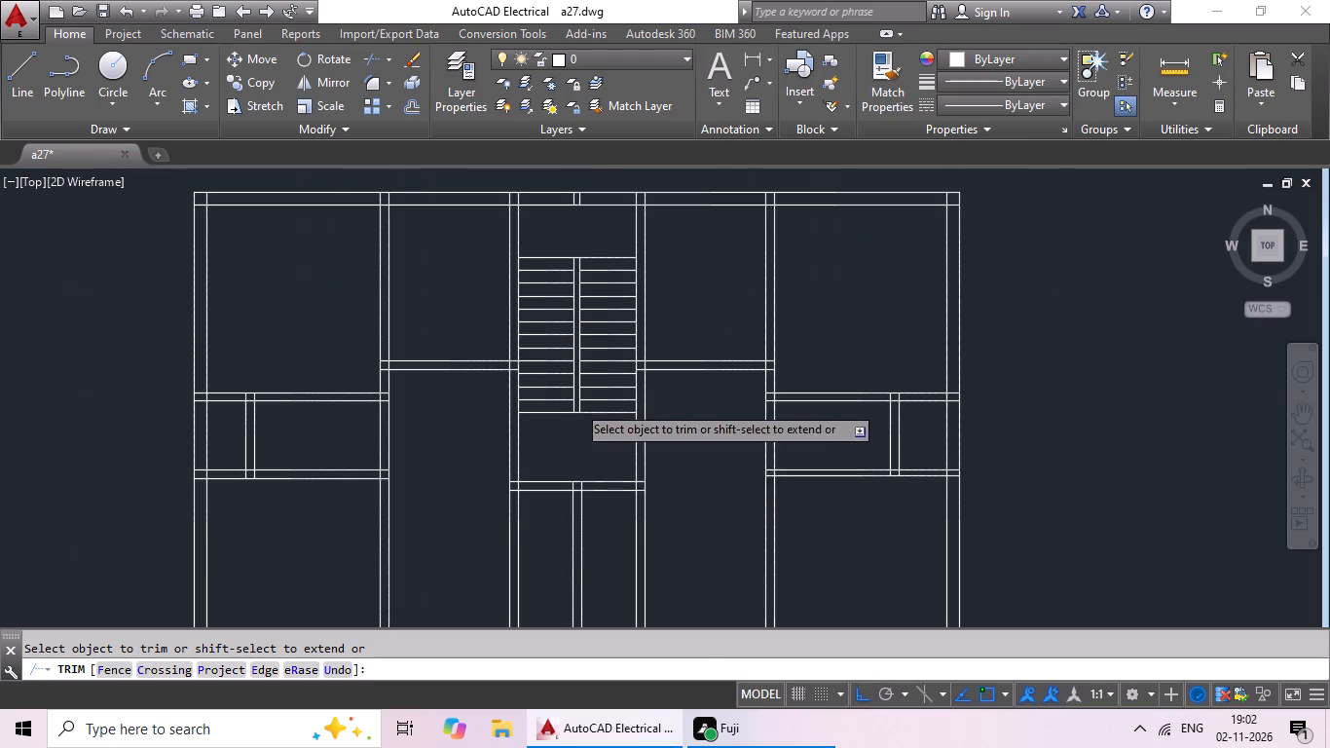
{"action": "middle_click", "coordinate": [503, 552]}
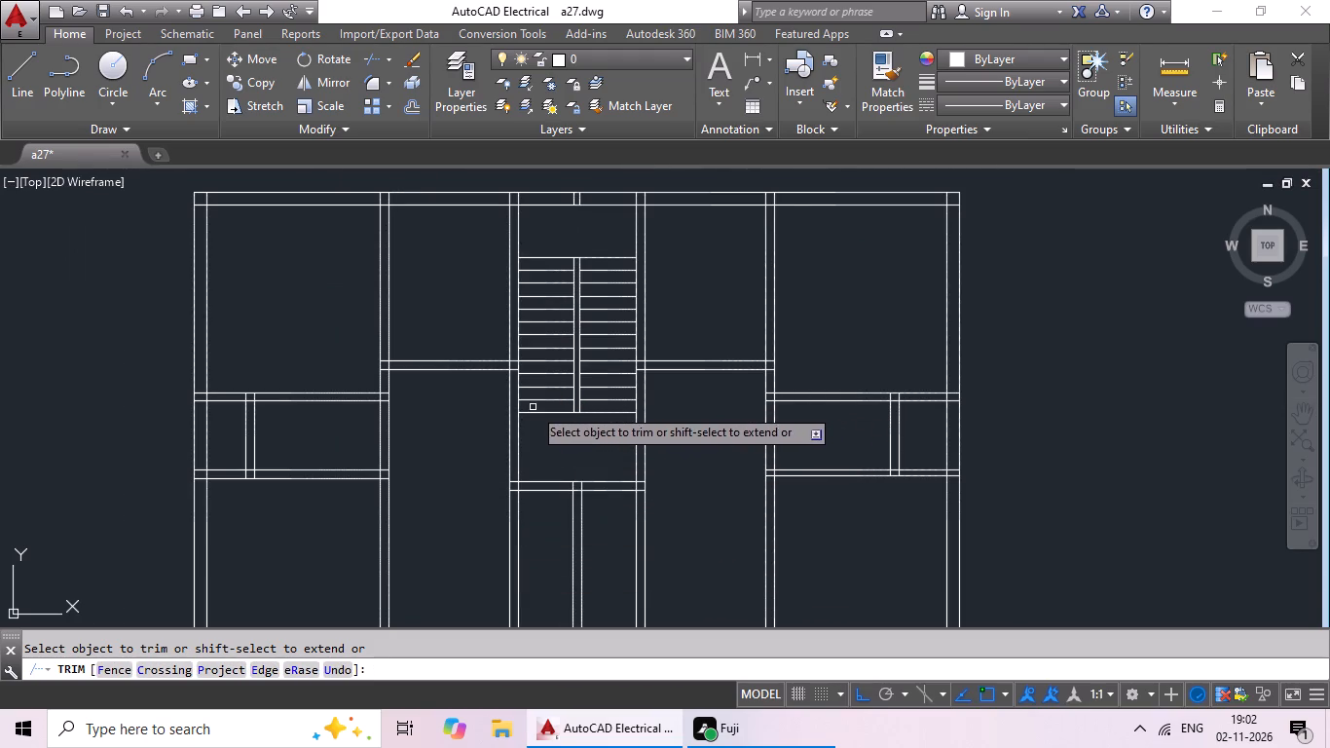
{"action": "key", "text": "Escape"}
{"action": "key", "text": "Escape"}
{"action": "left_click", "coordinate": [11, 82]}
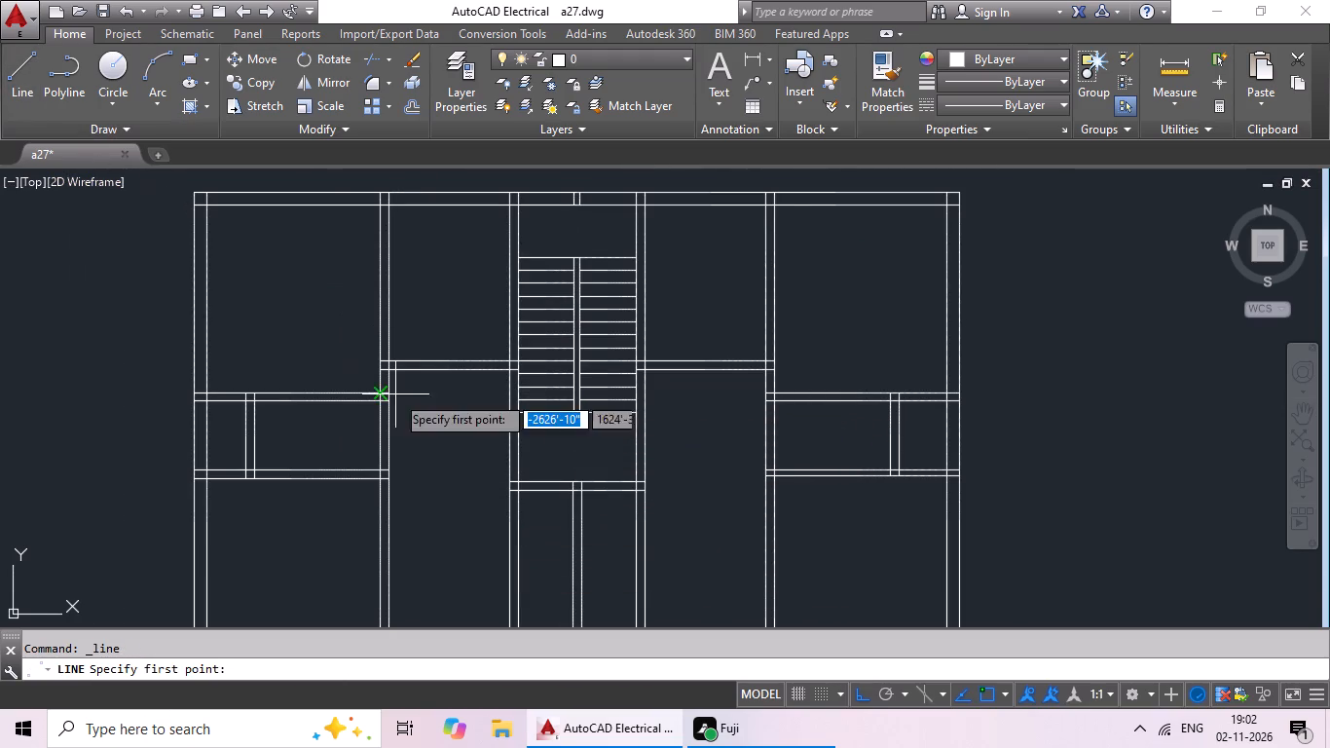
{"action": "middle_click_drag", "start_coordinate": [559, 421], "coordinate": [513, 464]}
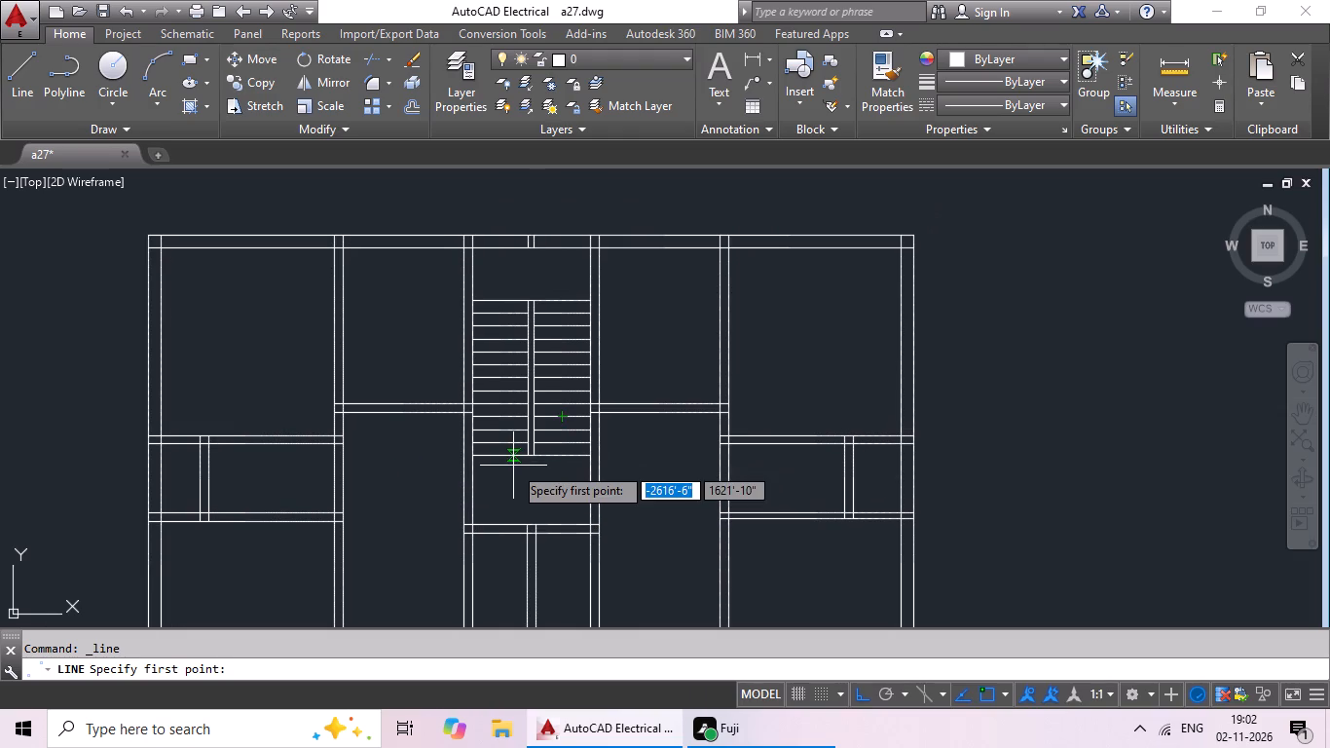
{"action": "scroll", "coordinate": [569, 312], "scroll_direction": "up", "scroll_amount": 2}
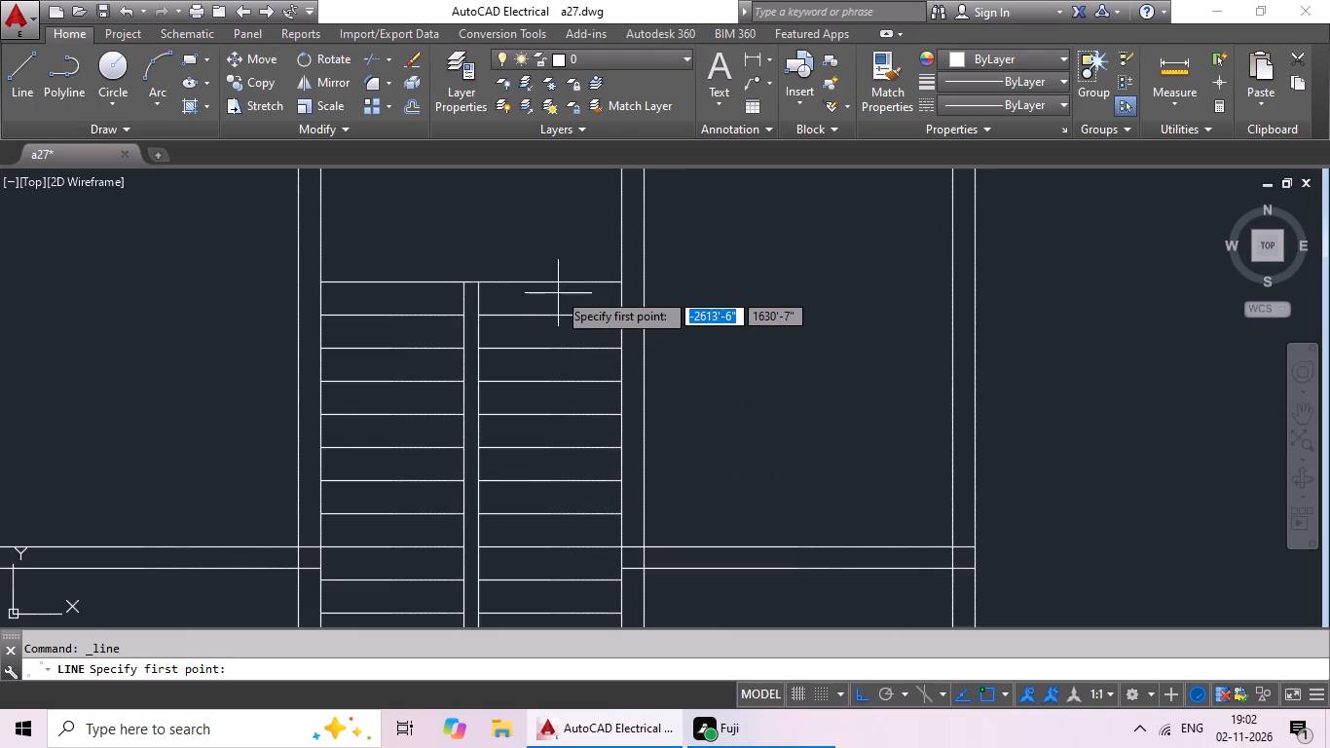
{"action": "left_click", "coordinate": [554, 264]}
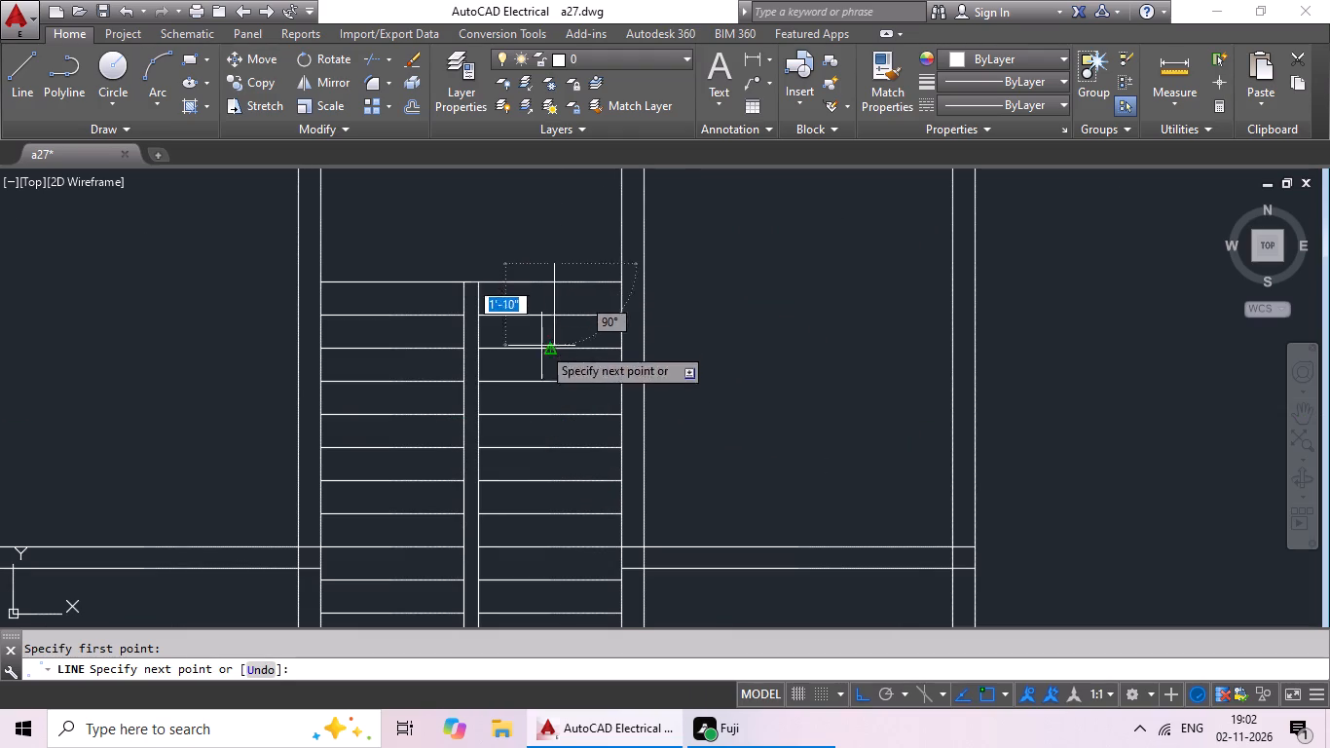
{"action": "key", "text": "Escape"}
Draw a vertical direction line about 10'-5" long through the middle of the eastern flight, from north of its first tread to south of its last.
{"action": "left_click", "coordinate": [37, 105]}
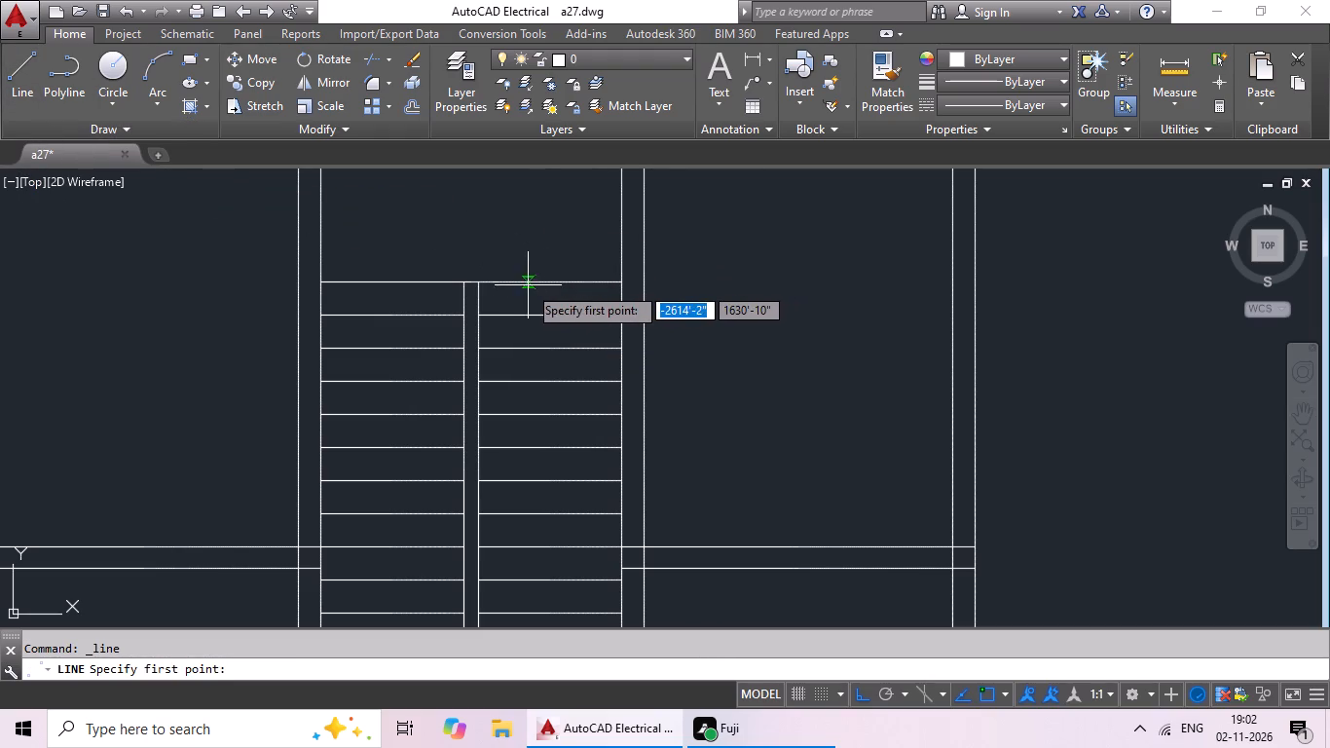
{"action": "scroll", "coordinate": [550, 267], "scroll_direction": "down", "scroll_amount": 1}
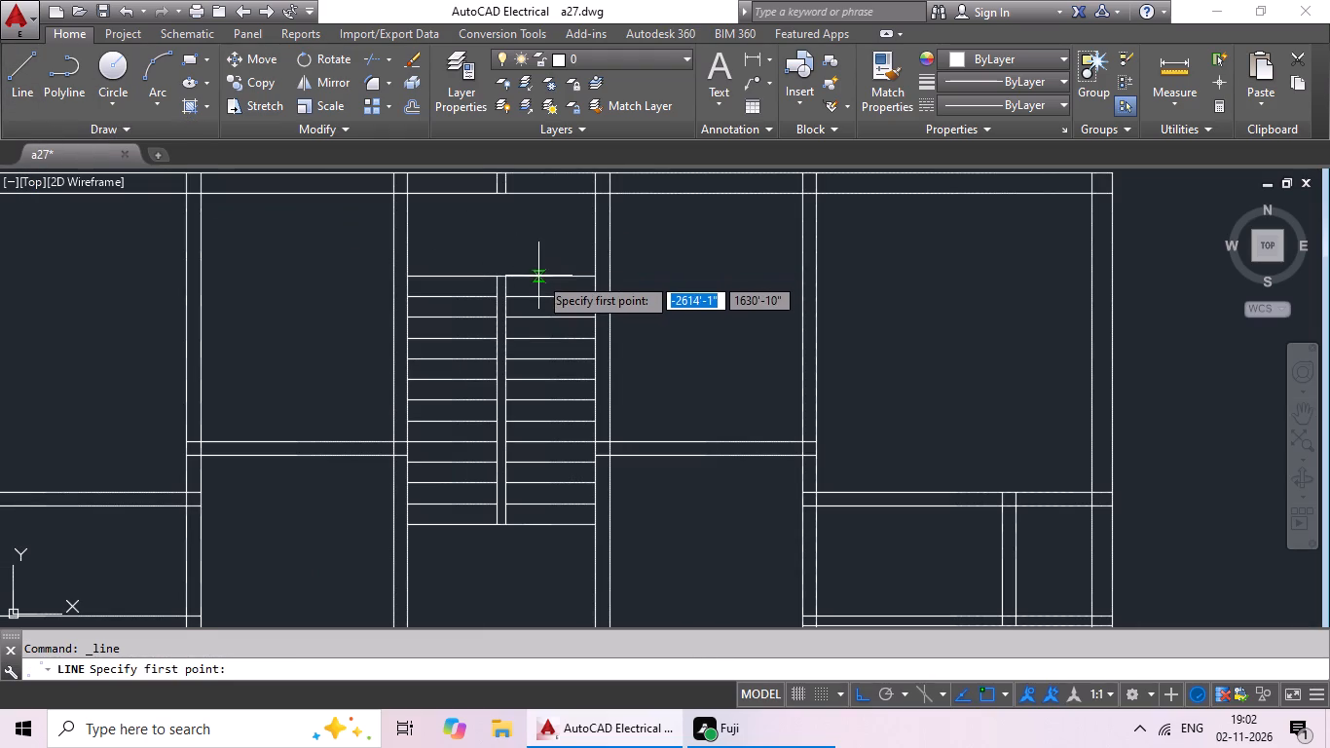
{"action": "scroll", "coordinate": [544, 280], "scroll_direction": "up", "scroll_amount": 1}
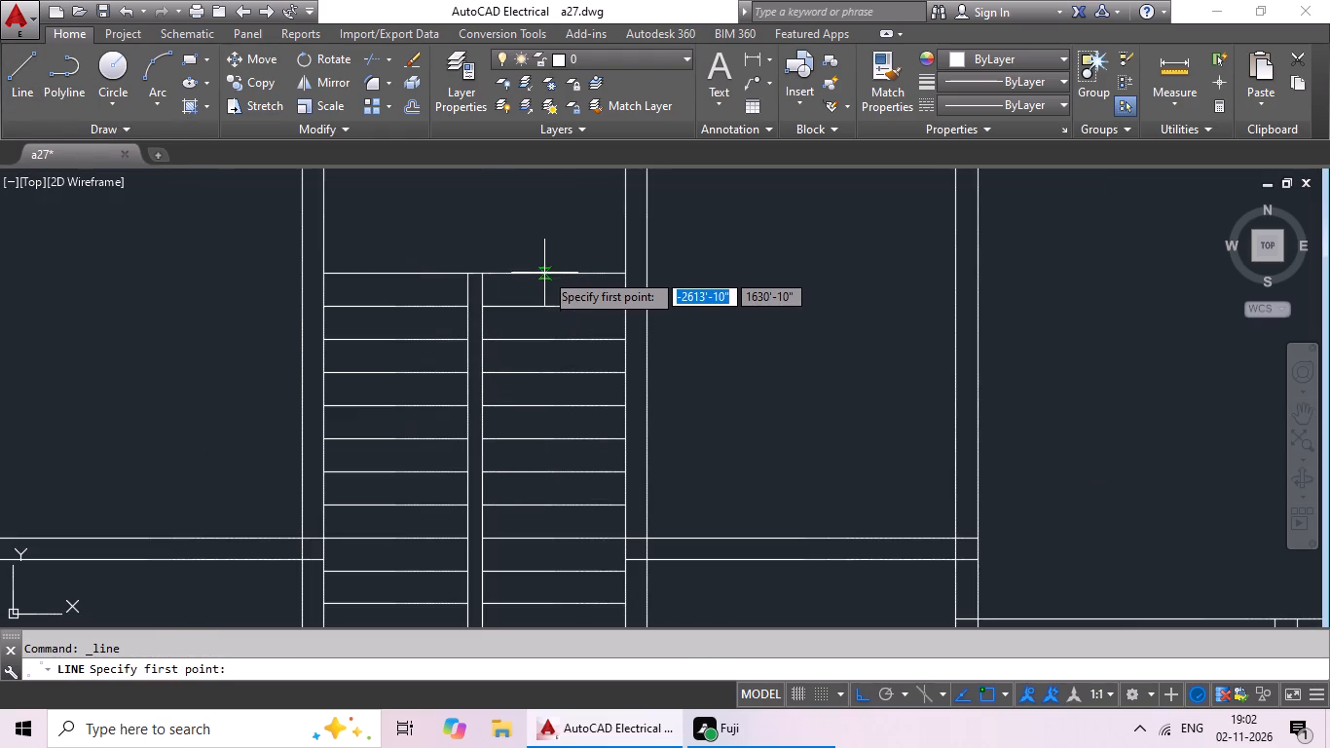
{"action": "scroll", "coordinate": [545, 271], "scroll_direction": "down", "scroll_amount": 1}
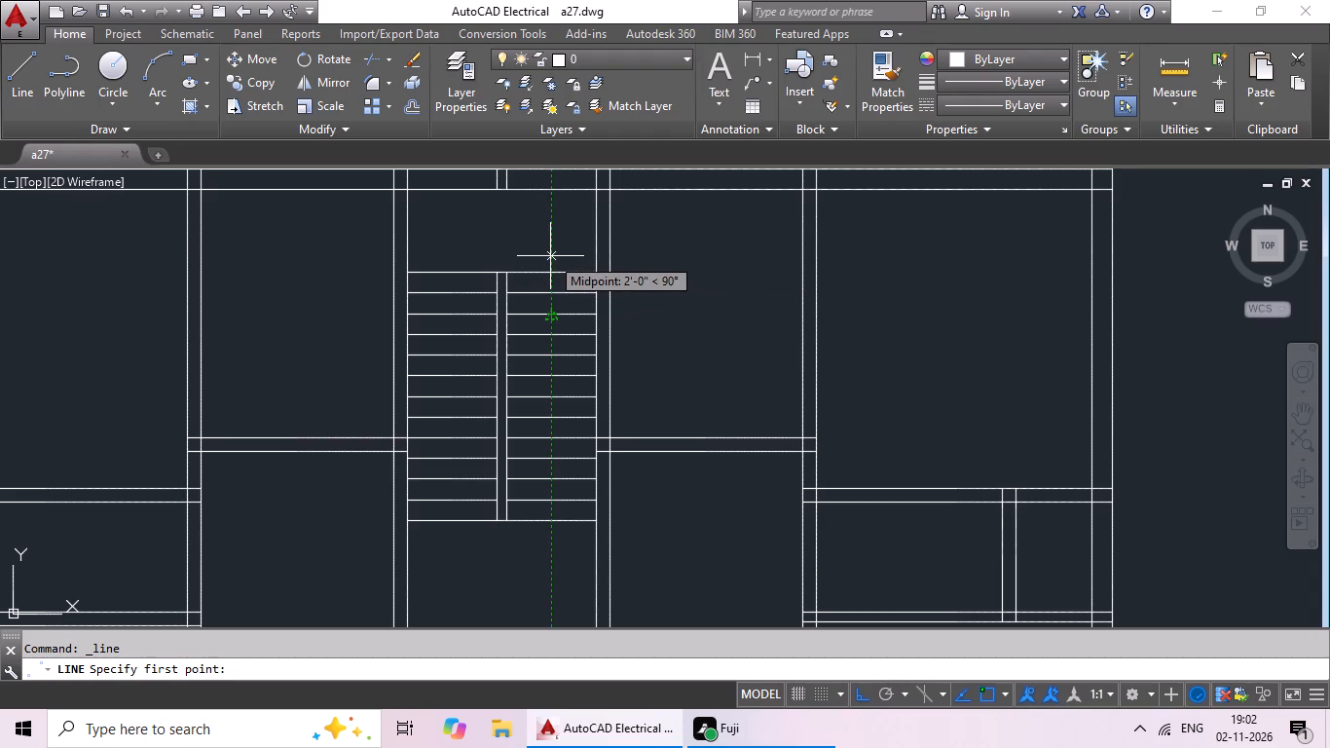
{"action": "left_click", "coordinate": [551, 253]}
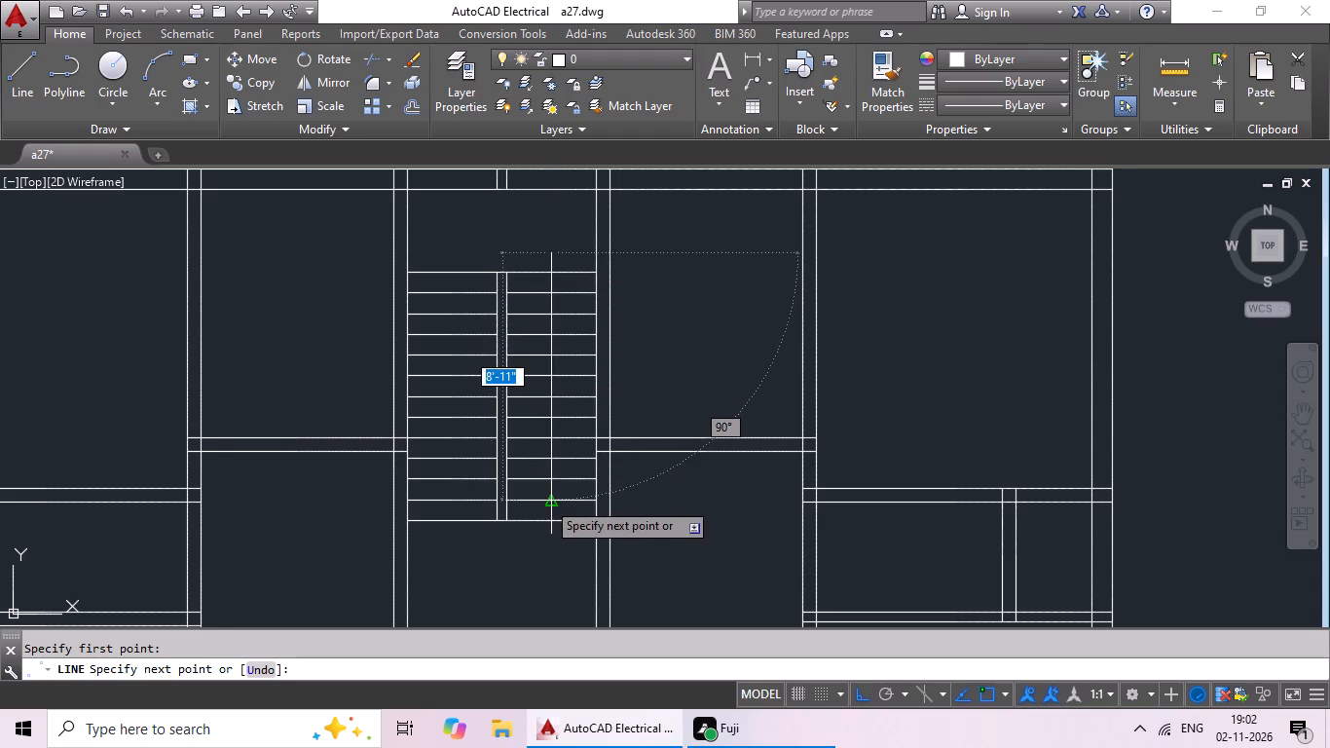
{"action": "middle_click_drag", "start_coordinate": [552, 472], "coordinate": [572, 344]}
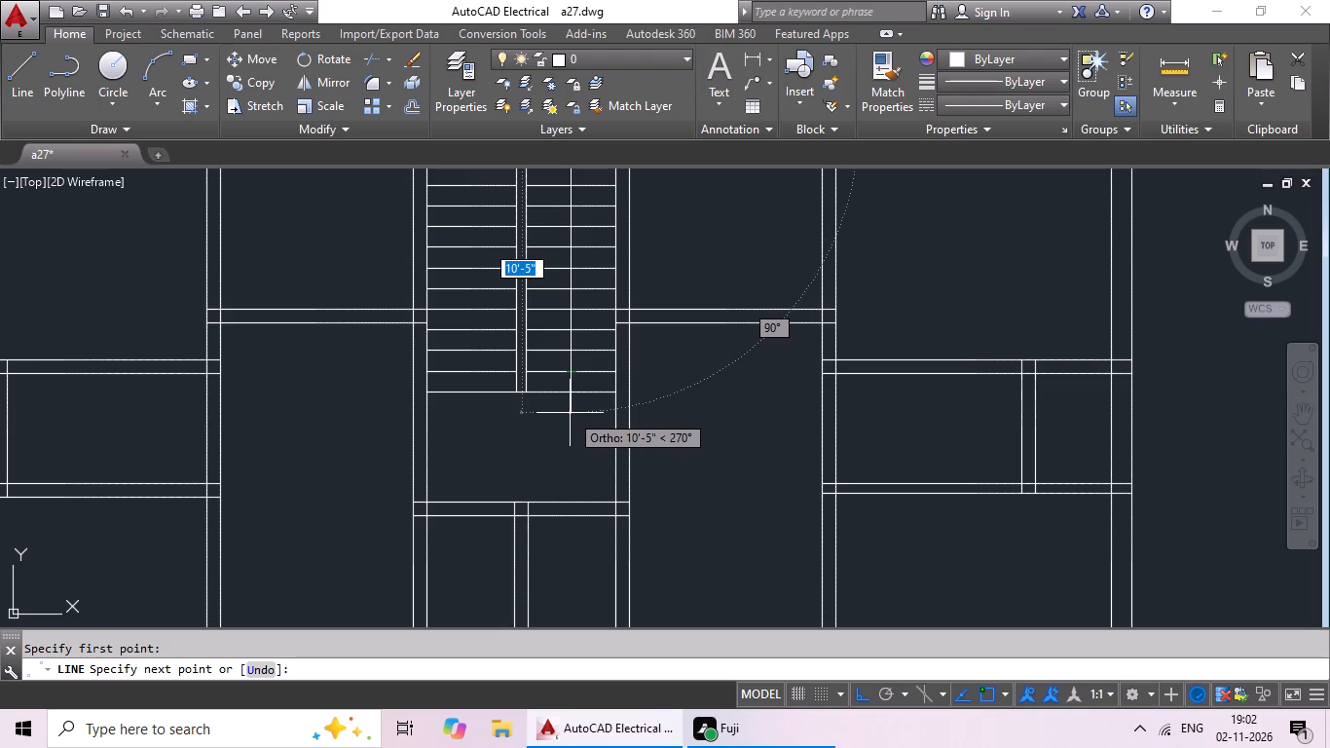
{"action": "left_click", "coordinate": [570, 413]}
{"action": "scroll", "coordinate": [589, 402], "scroll_direction": "up", "scroll_amount": 4}
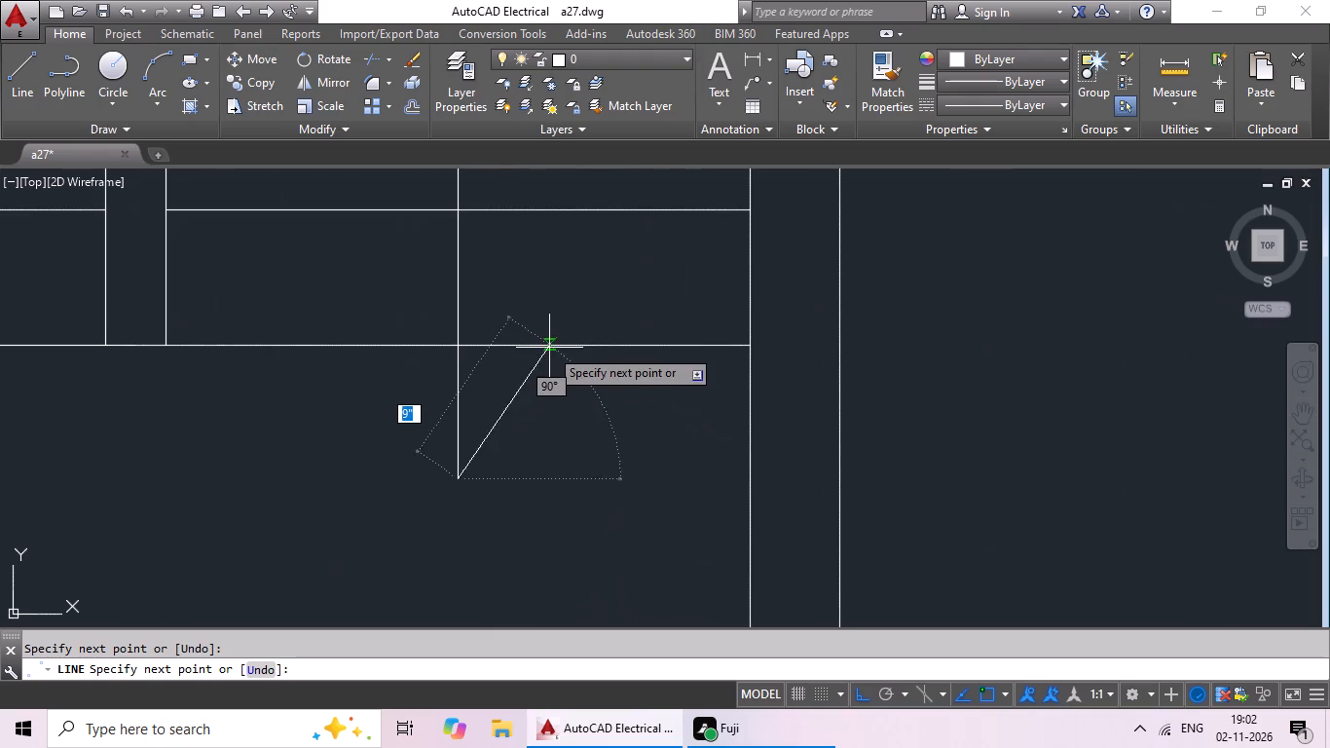
{"action": "key", "text": "Escape"}
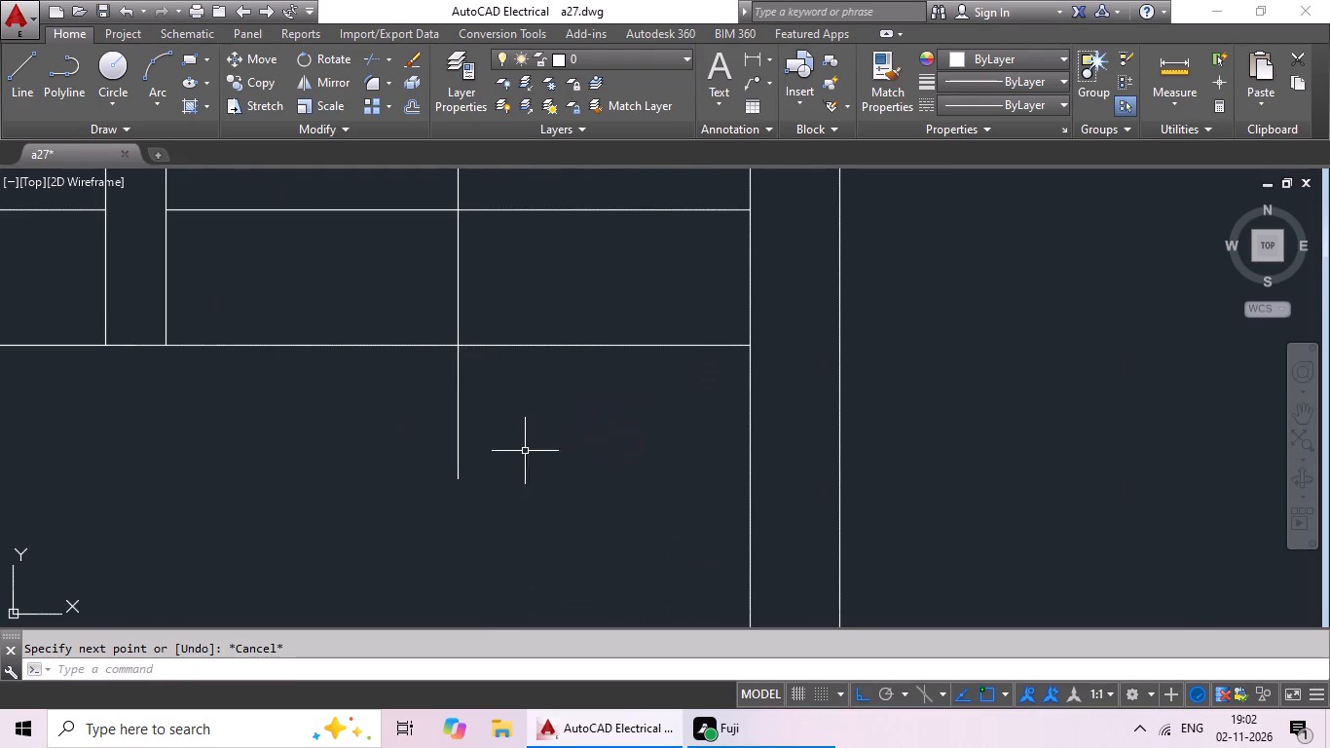
With ortho off, draw the arrowhead's eastern half: about 11" from the line's south end to the last tread, then about 7" back to the line.
{"action": "left_click", "coordinate": [866, 692]}
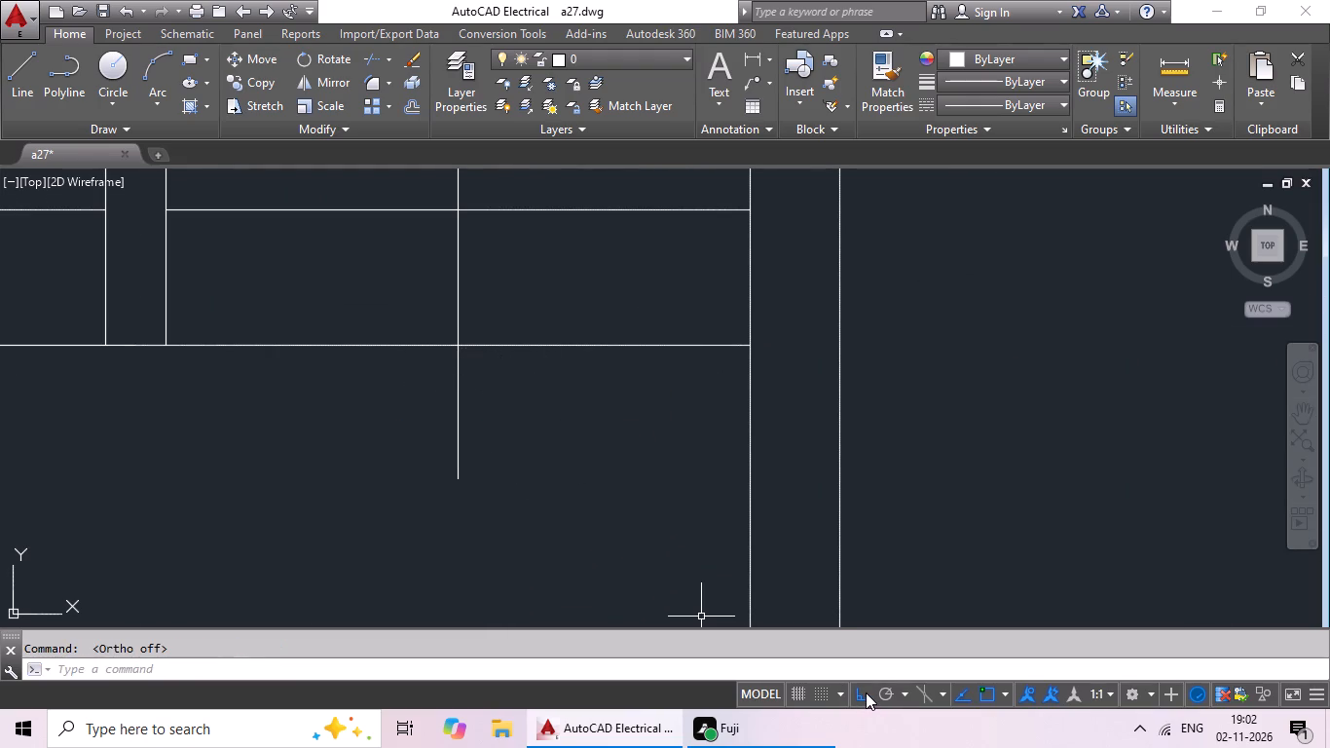
{"action": "left_click", "coordinate": [29, 89]}
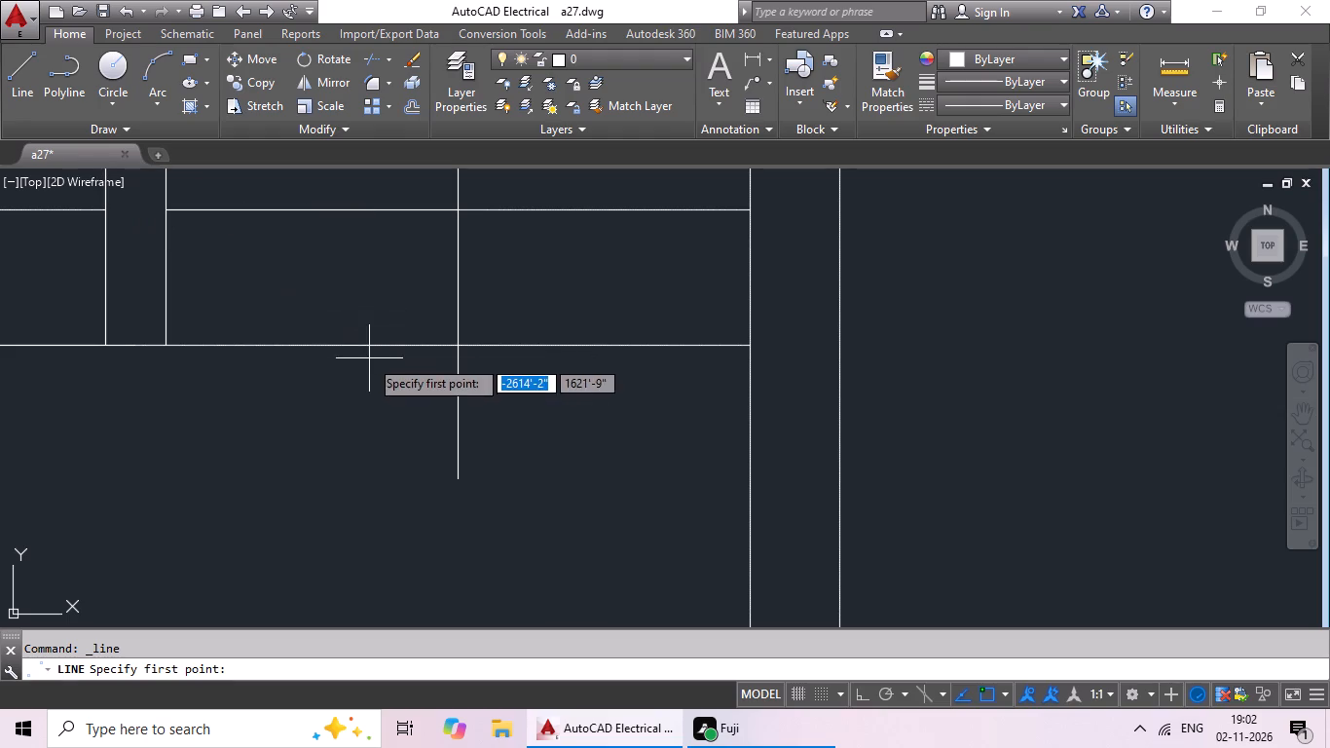
{"action": "scroll", "coordinate": [506, 411], "scroll_direction": "up", "scroll_amount": 1}
{"action": "scroll", "coordinate": [502, 427], "scroll_direction": "down", "scroll_amount": 4}
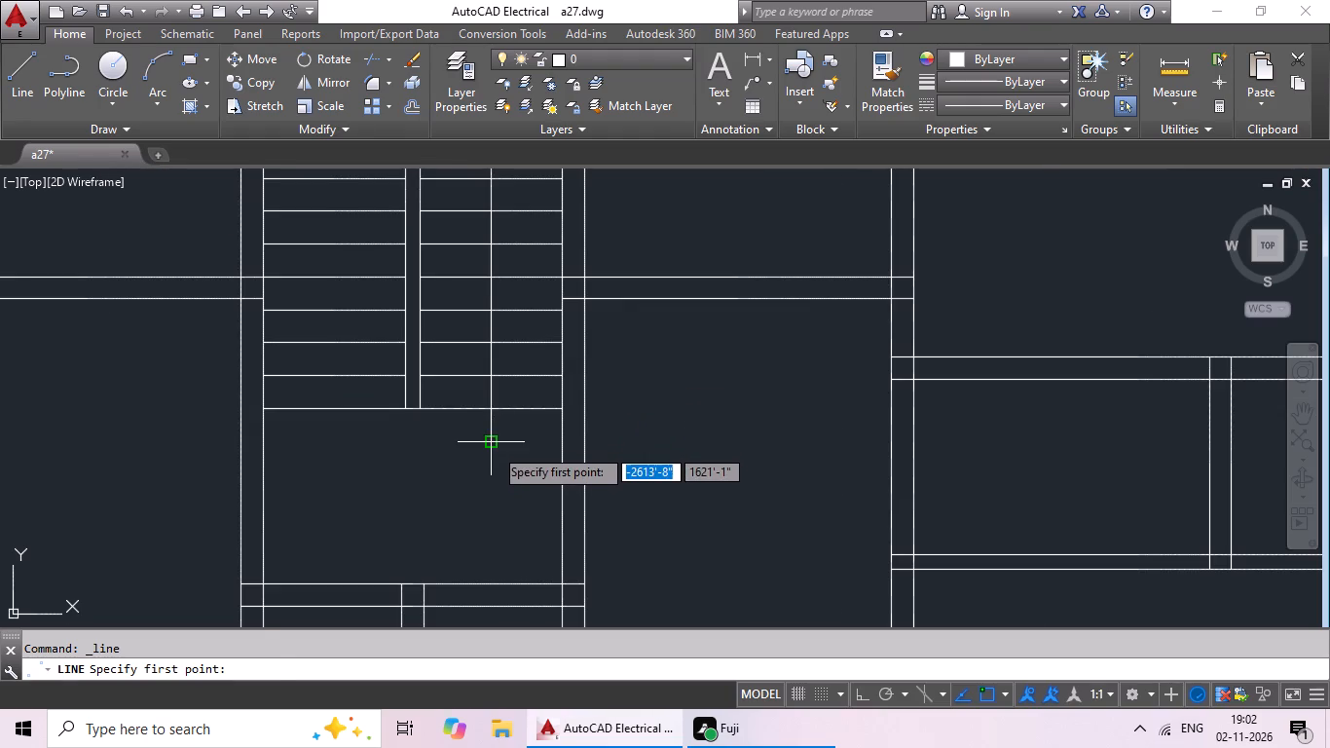
{"action": "left_click", "coordinate": [494, 443]}
{"action": "scroll", "coordinate": [520, 418], "scroll_direction": "up", "scroll_amount": 3}
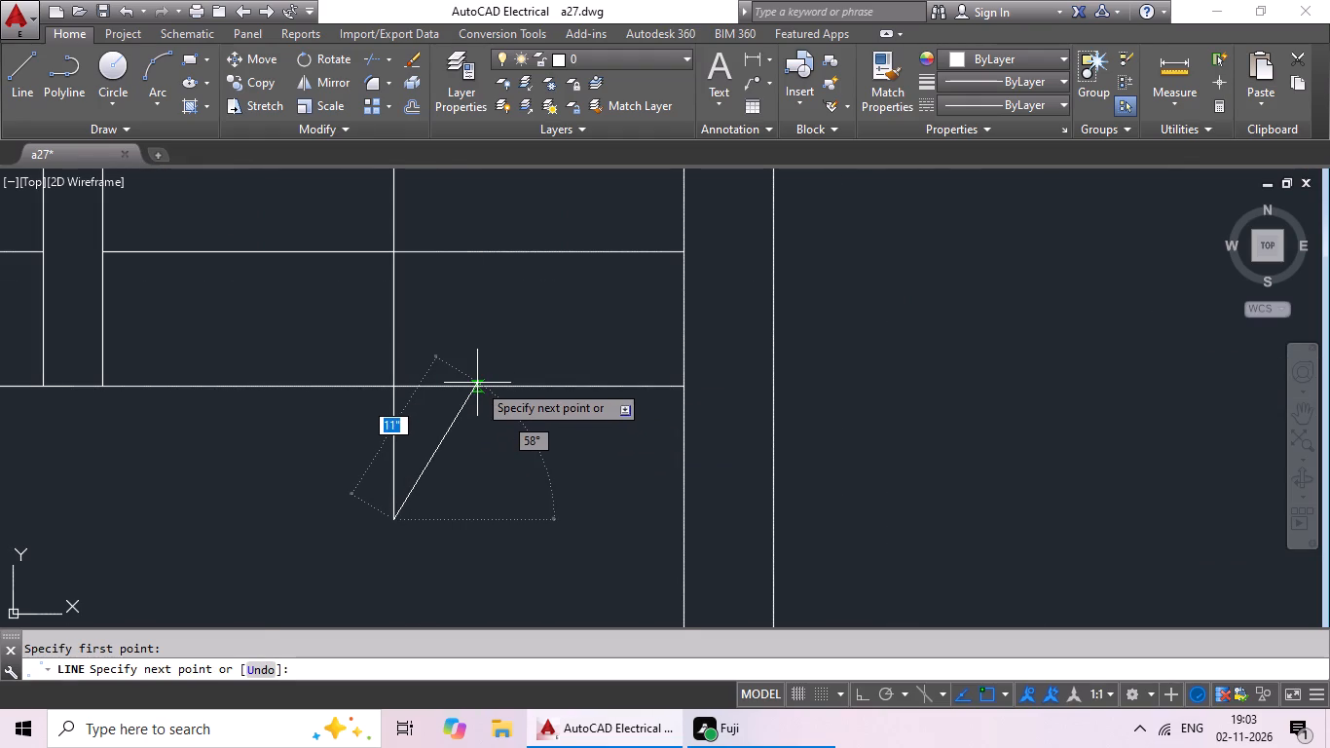
{"action": "scroll", "coordinate": [477, 385], "scroll_direction": "up", "scroll_amount": 2}
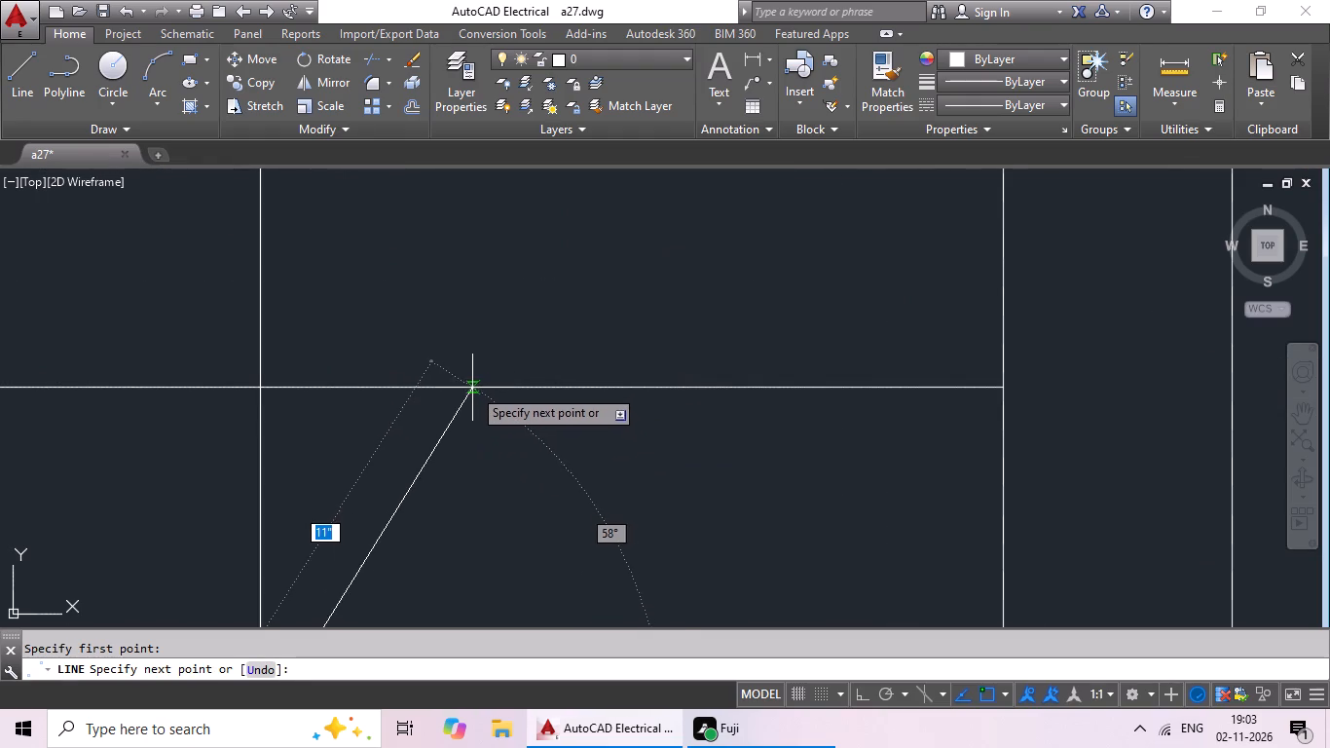
{"action": "left_click", "coordinate": [473, 386]}
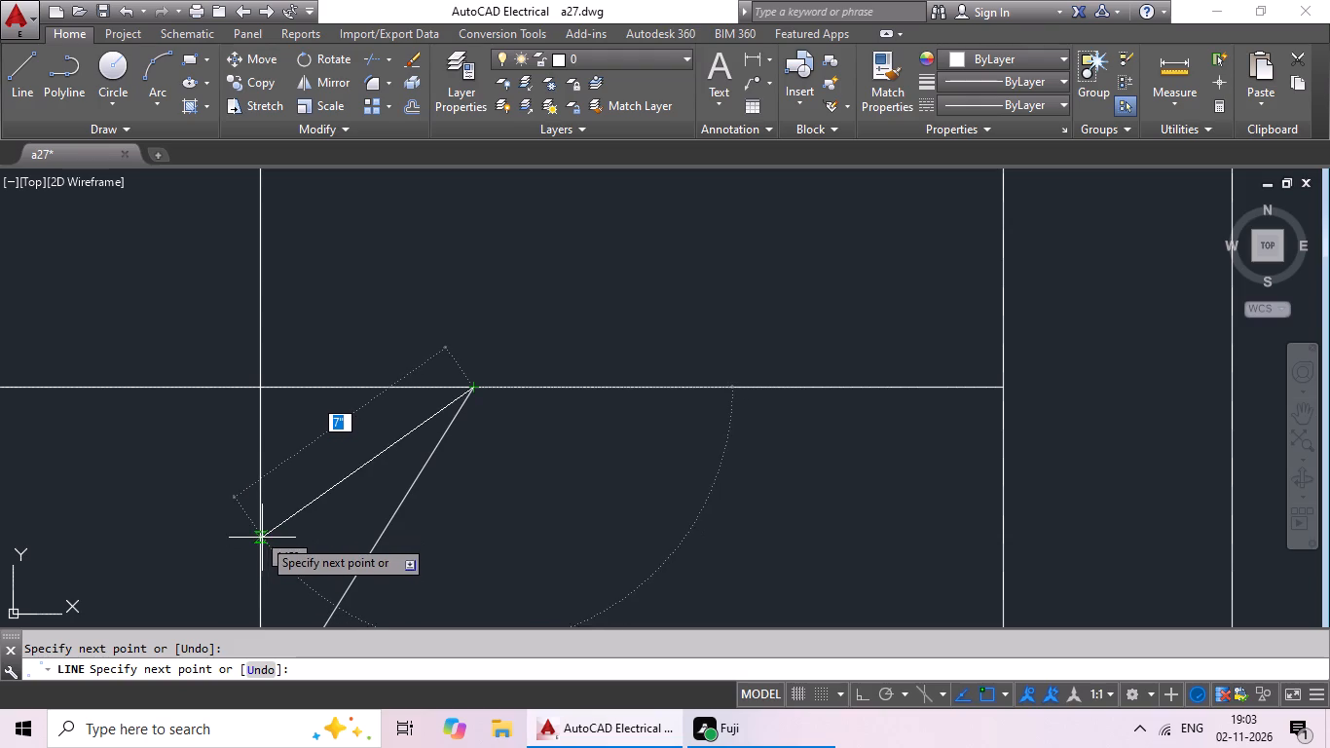
{"action": "left_click", "coordinate": [260, 543]}
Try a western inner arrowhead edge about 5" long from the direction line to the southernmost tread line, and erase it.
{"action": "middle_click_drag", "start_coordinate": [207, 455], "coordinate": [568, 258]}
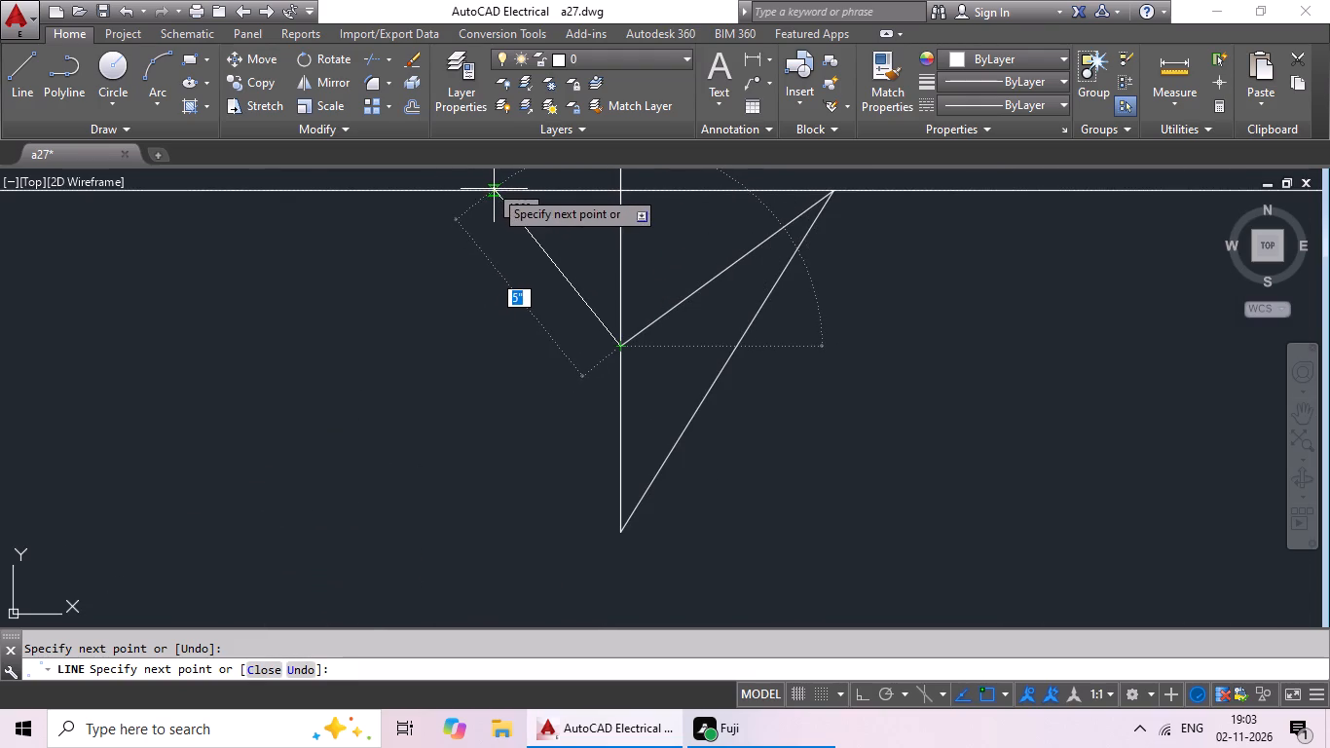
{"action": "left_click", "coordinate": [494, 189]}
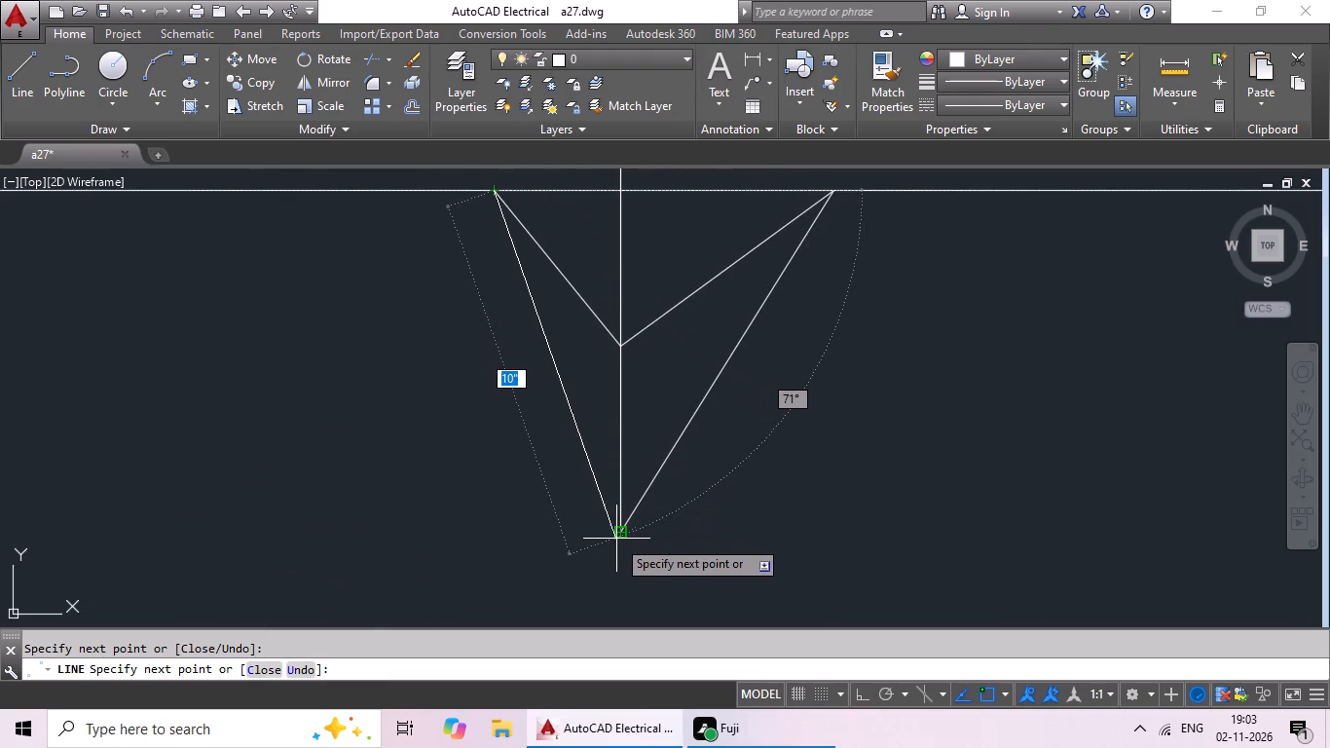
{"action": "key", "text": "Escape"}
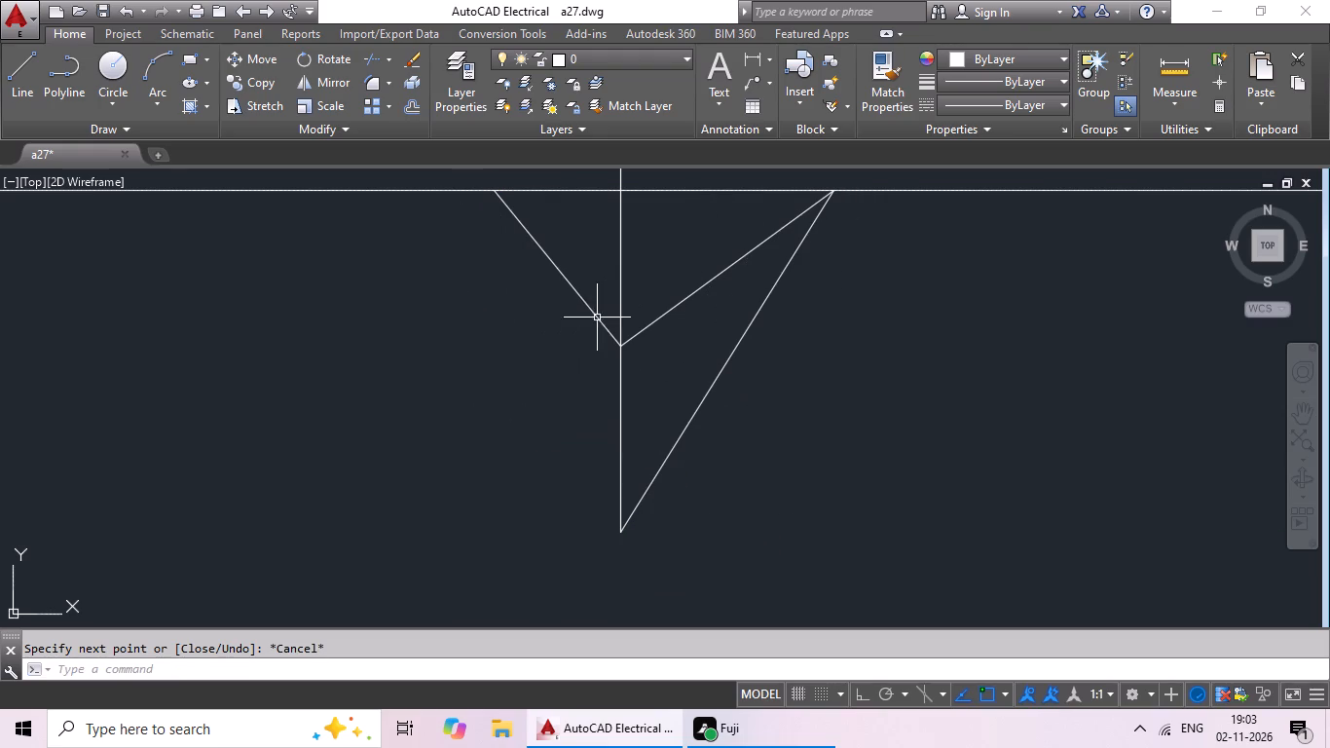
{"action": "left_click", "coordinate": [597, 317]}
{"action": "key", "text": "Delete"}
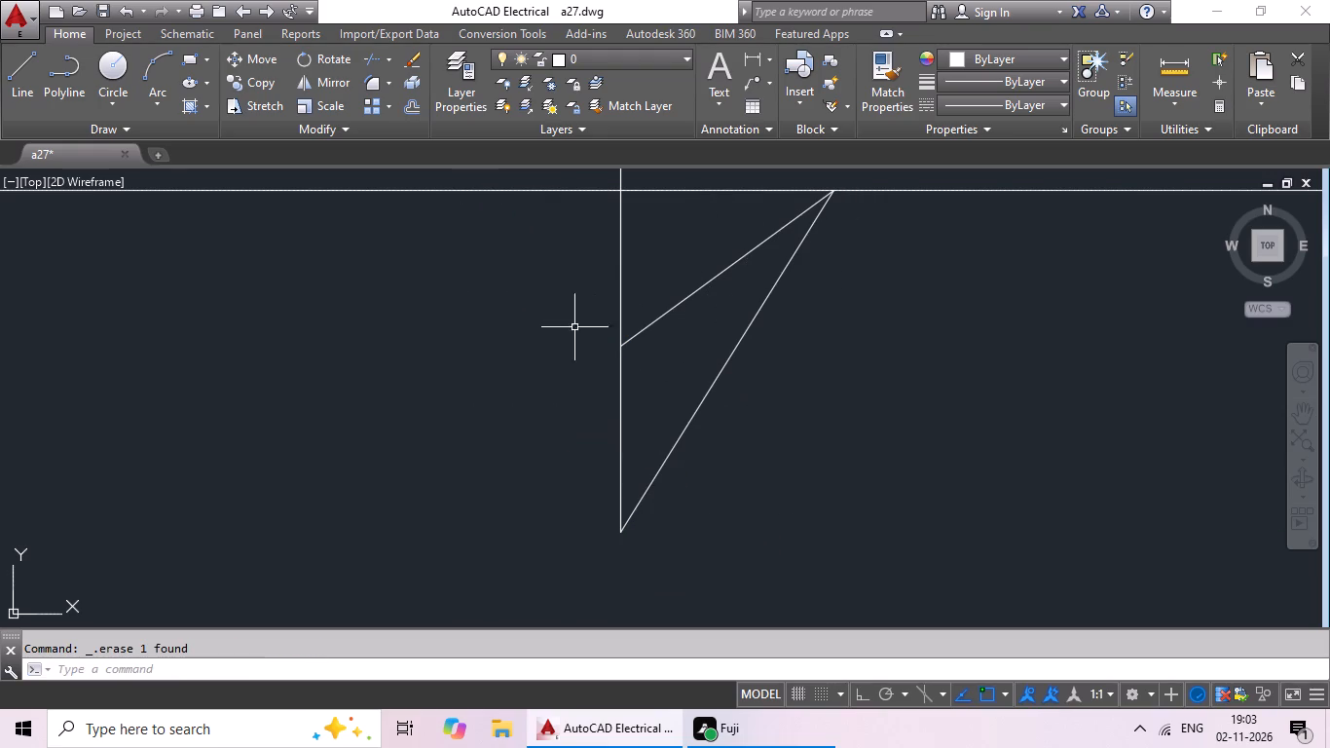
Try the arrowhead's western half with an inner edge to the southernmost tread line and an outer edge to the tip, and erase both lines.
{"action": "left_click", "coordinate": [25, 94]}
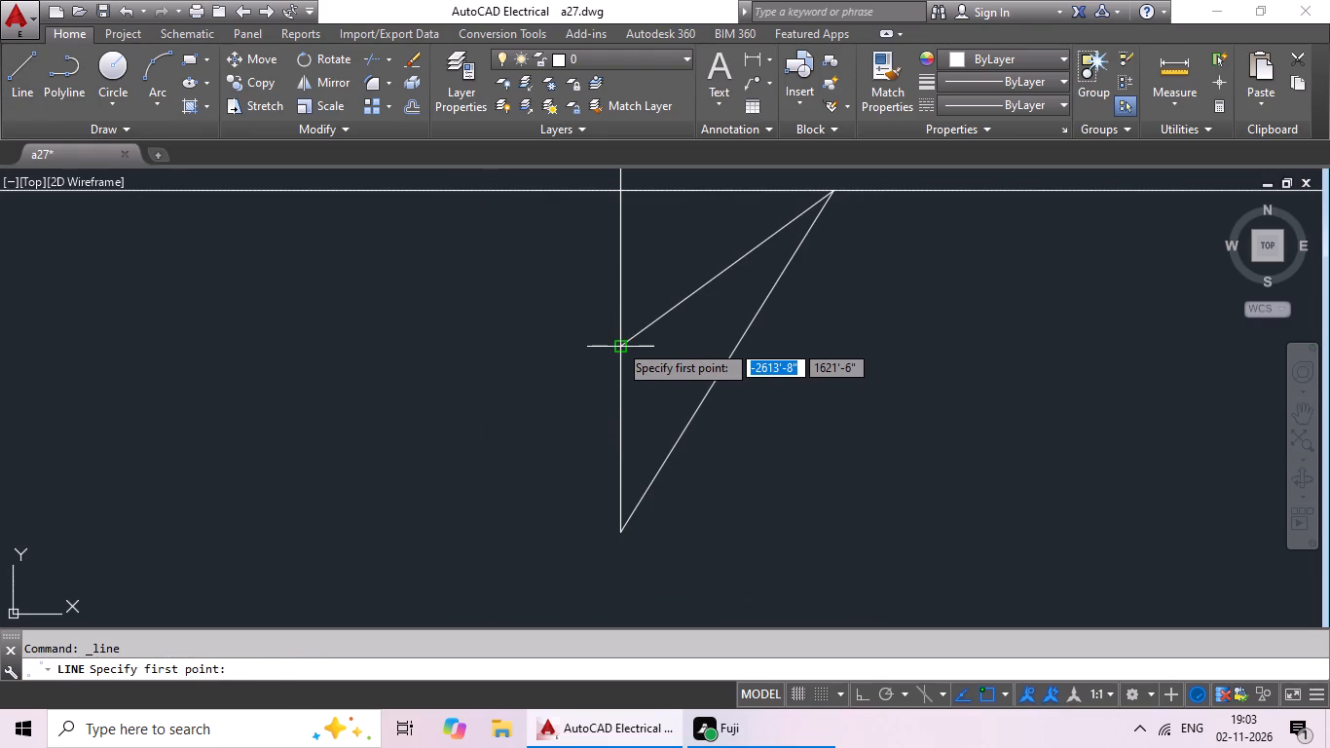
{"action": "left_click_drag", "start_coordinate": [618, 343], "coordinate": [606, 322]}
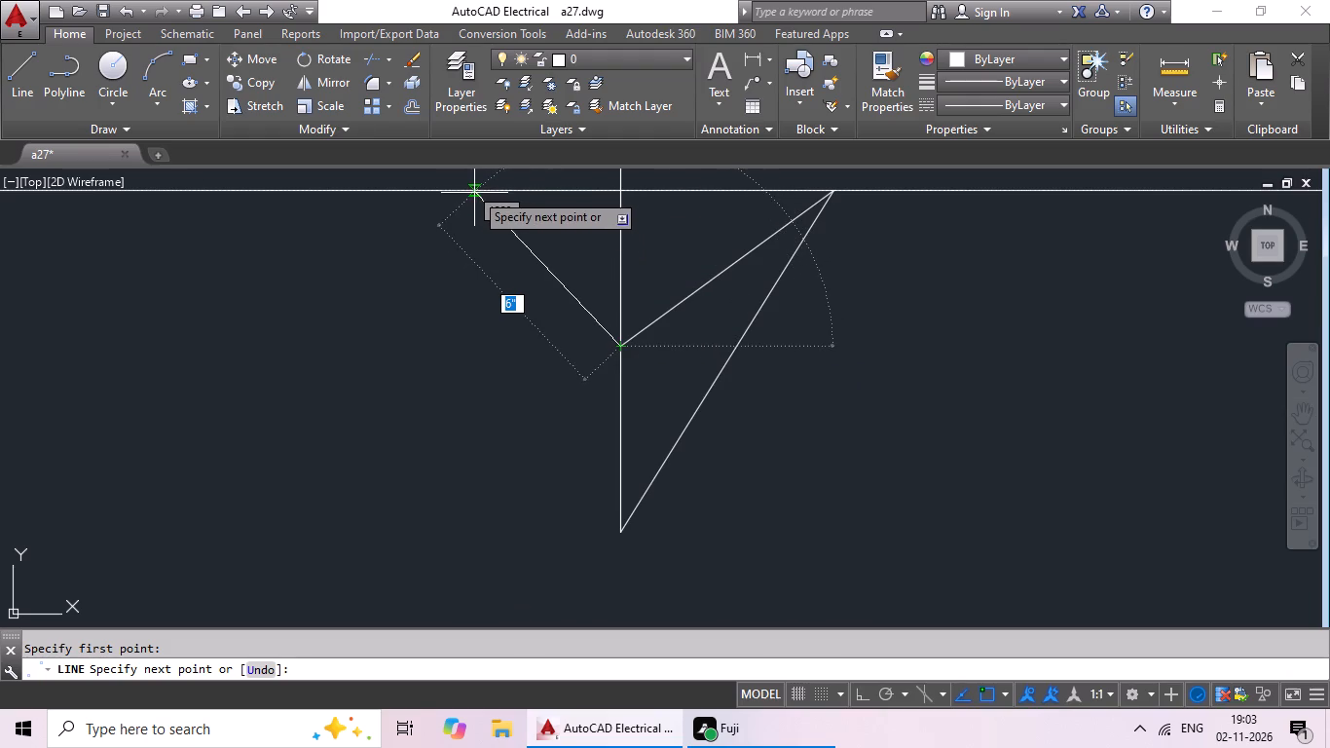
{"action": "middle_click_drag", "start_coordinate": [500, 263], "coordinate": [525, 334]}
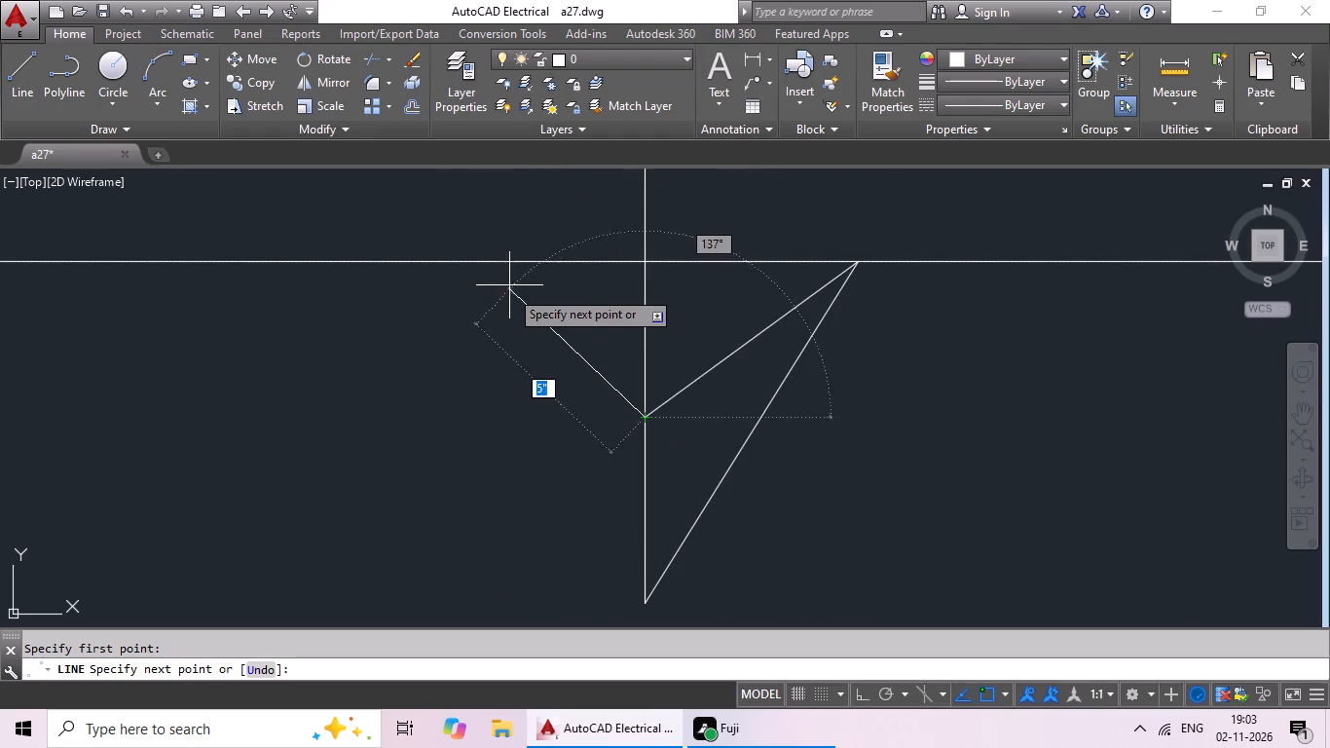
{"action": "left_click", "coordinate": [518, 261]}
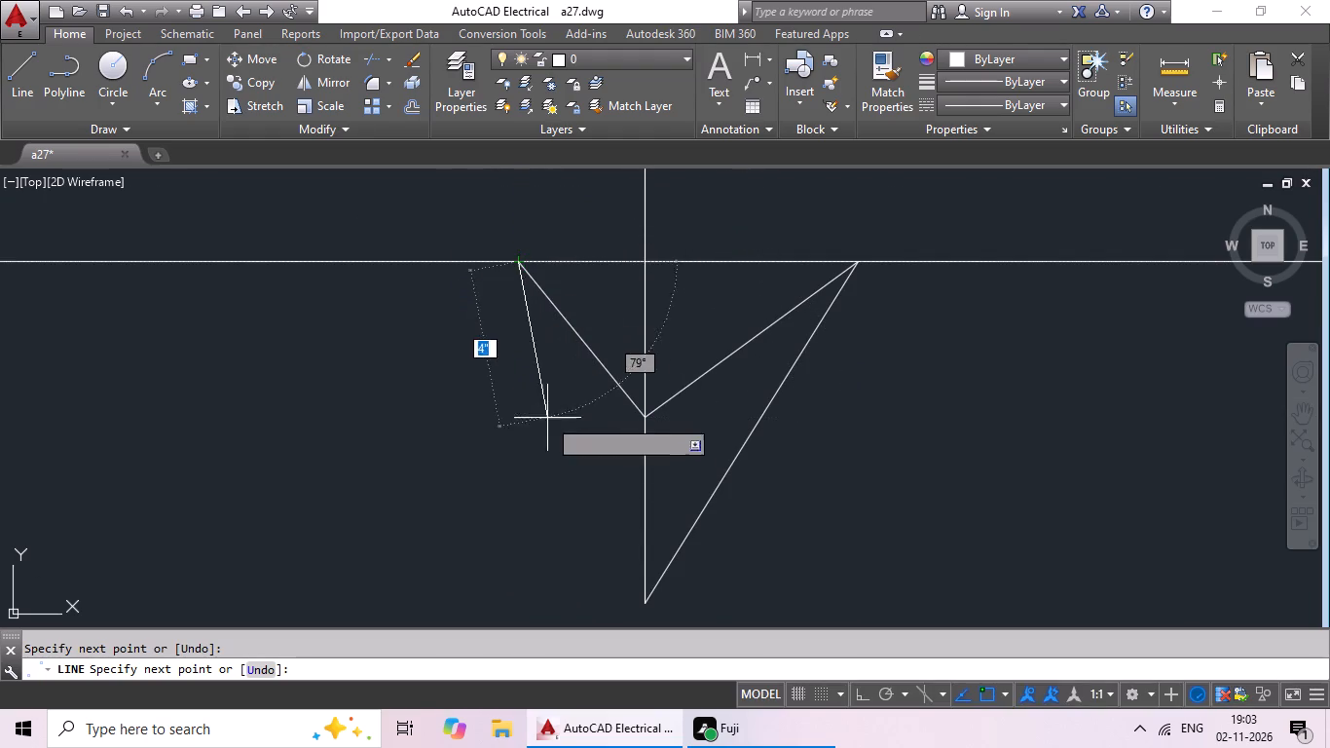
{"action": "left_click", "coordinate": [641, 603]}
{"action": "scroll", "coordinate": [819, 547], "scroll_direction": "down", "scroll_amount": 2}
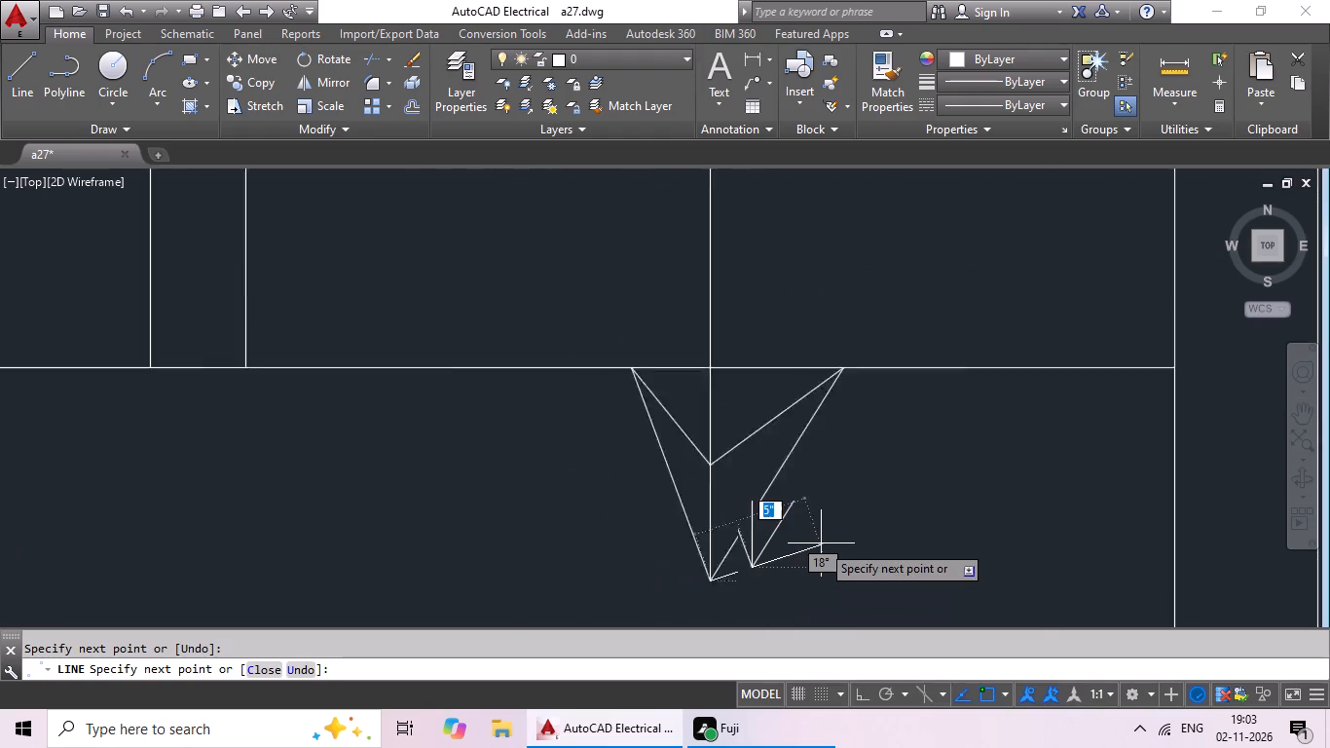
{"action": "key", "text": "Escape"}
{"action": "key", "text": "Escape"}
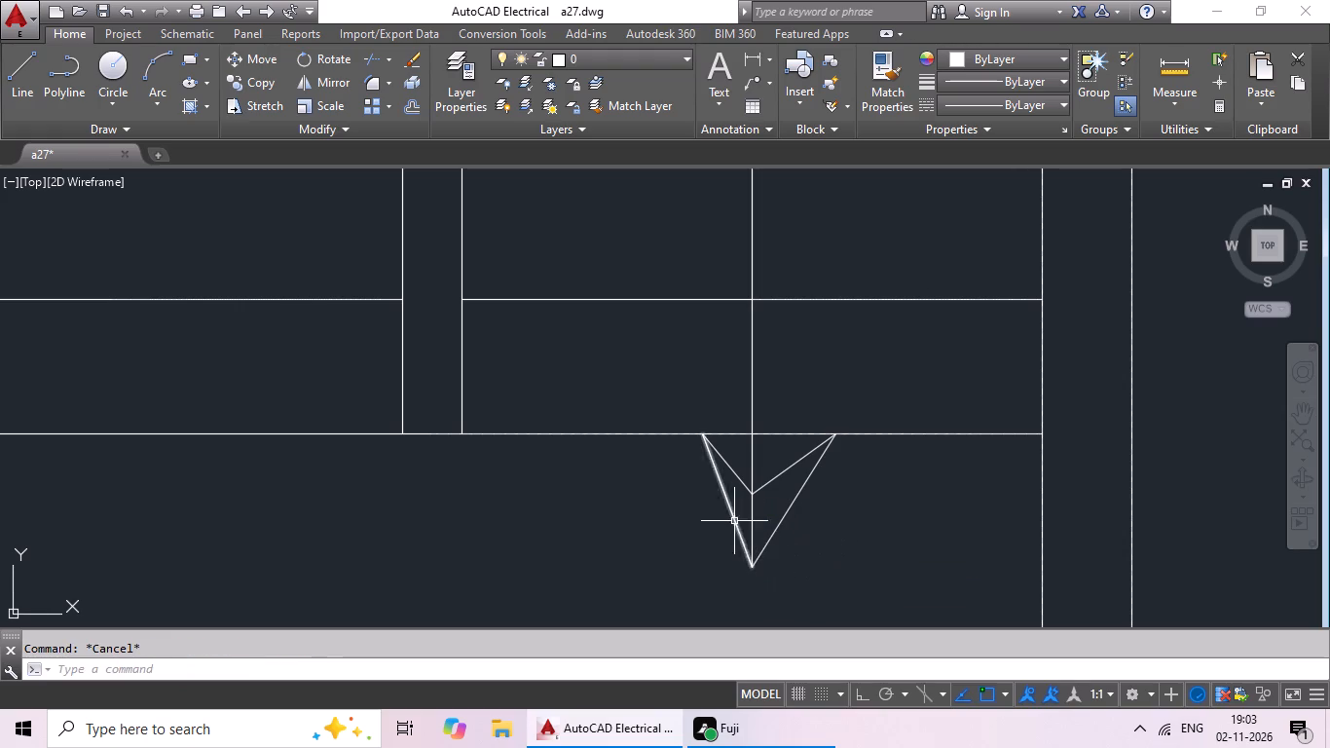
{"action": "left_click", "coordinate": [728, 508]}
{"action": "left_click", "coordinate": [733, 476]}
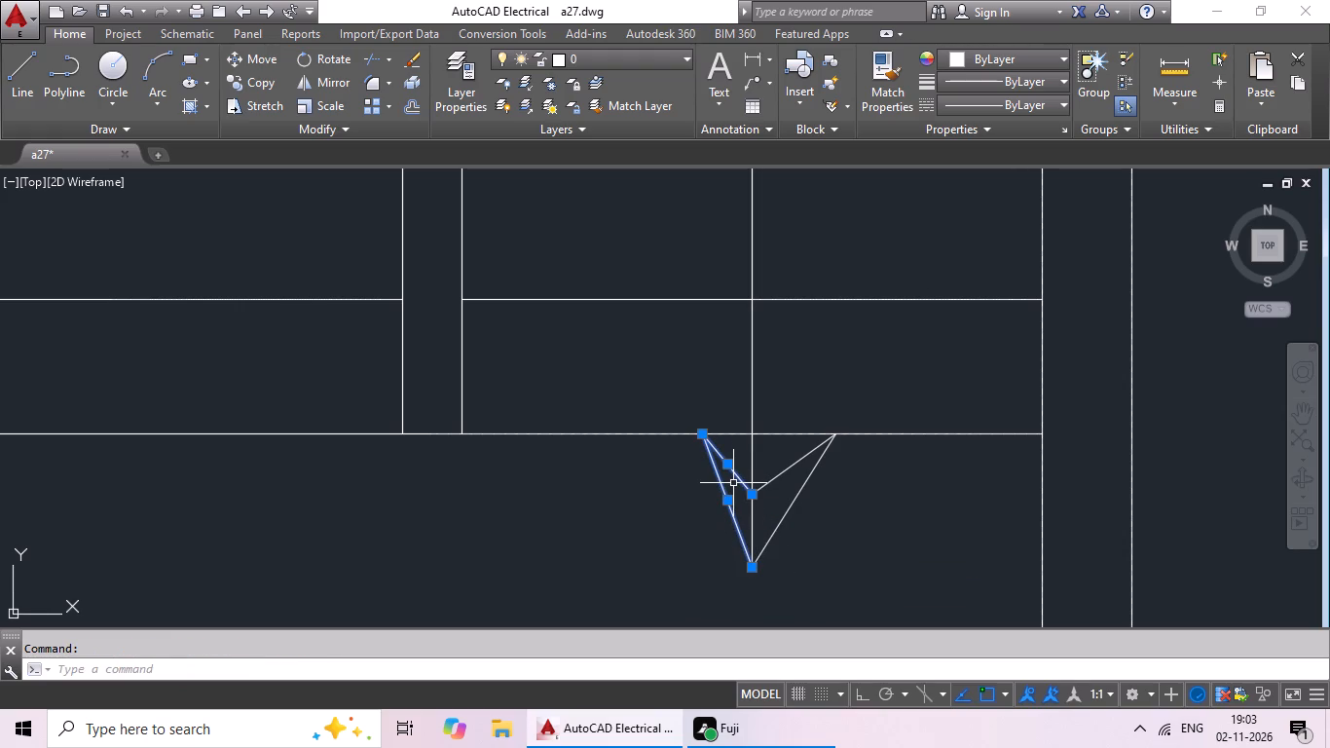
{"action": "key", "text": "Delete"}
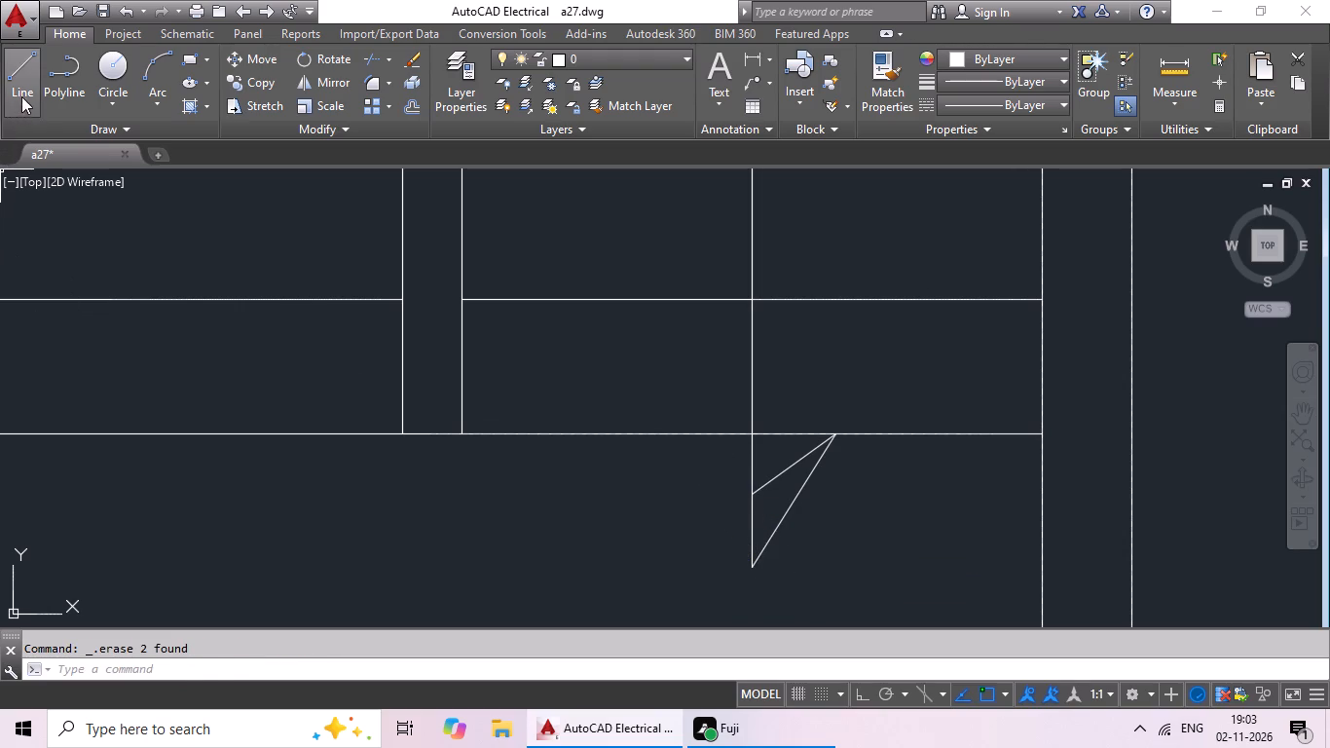
Draw the arrowhead's western half: an inner edge about 6" long from the notch to the southernmost tread line, then an outer edge to the tip.
{"action": "left_click", "coordinate": [21, 96]}
{"action": "left_click", "coordinate": [754, 490]}
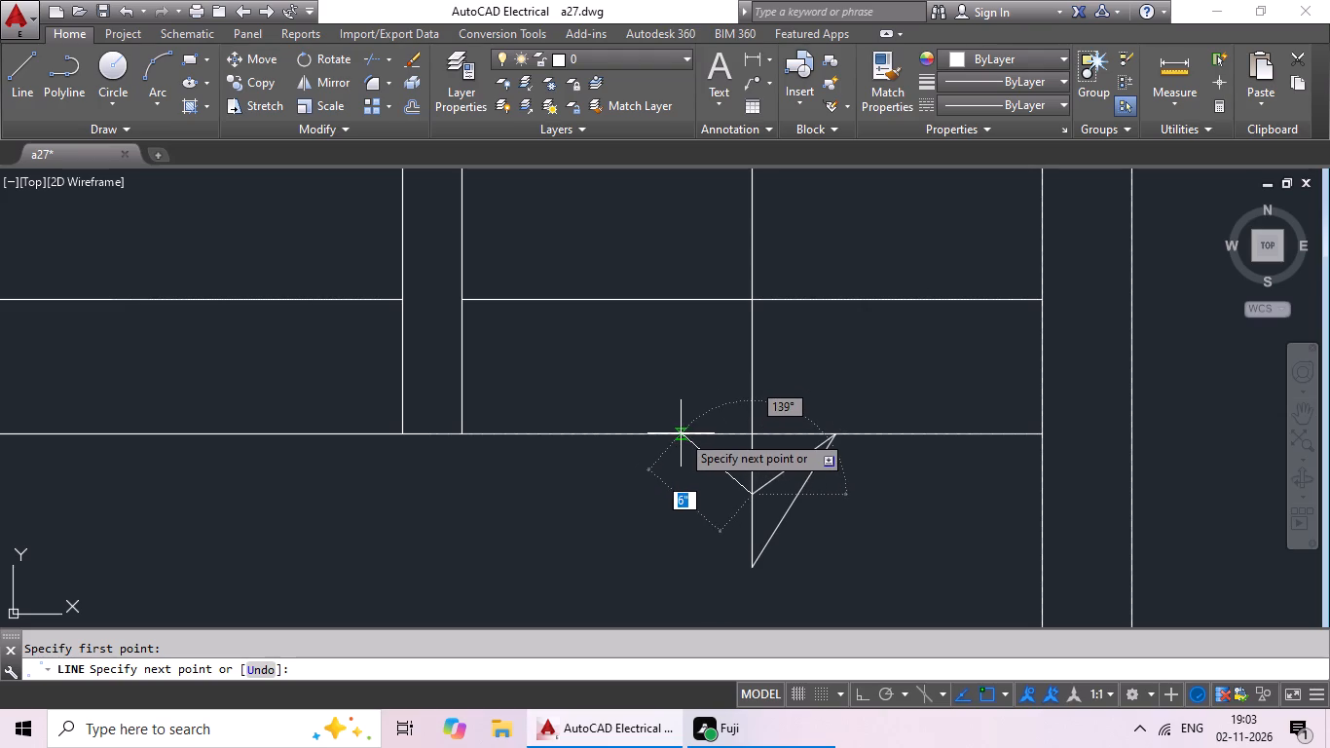
{"action": "left_click", "coordinate": [680, 433]}
{"action": "left_click", "coordinate": [752, 568]}
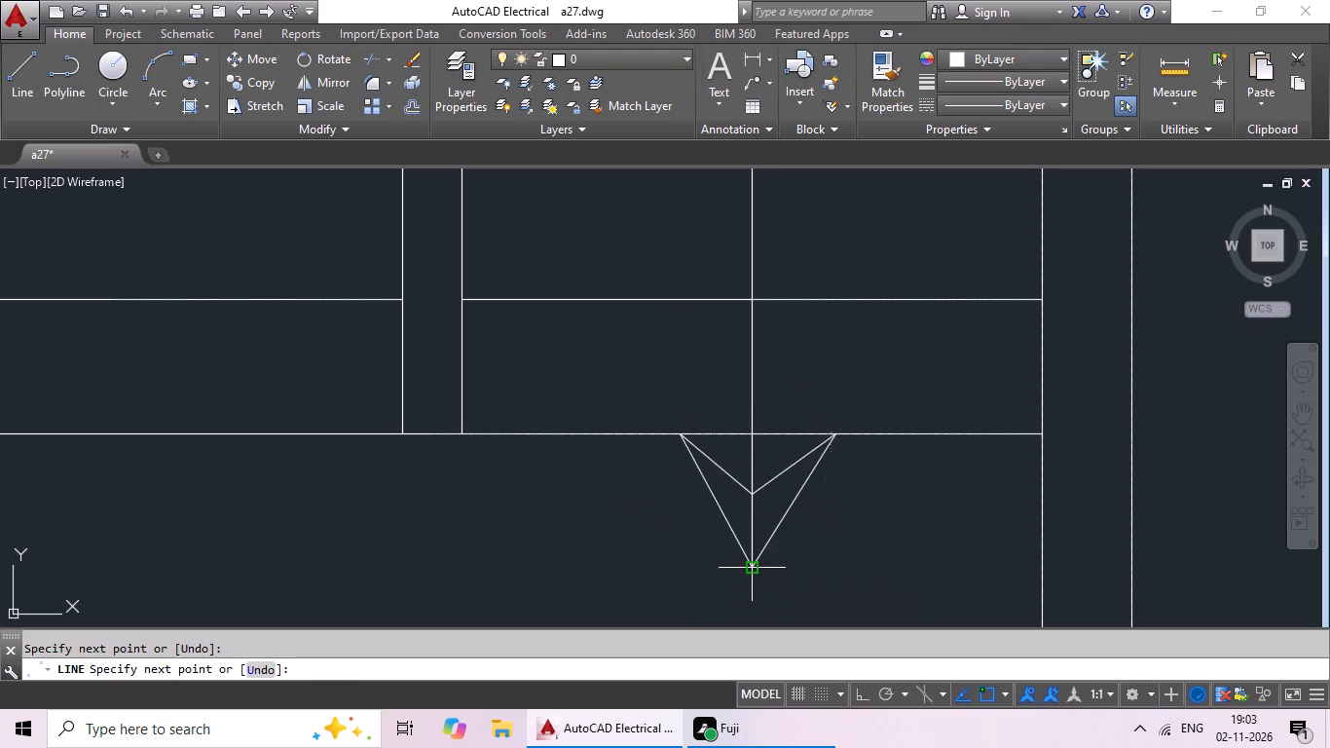
{"action": "key", "text": "Escape"}
Set the current linetype to Continuous.
{"action": "scroll", "coordinate": [832, 542], "scroll_direction": "down", "scroll_amount": 4}
{"action": "middle_click_drag", "start_coordinate": [830, 542], "coordinate": [814, 587]}
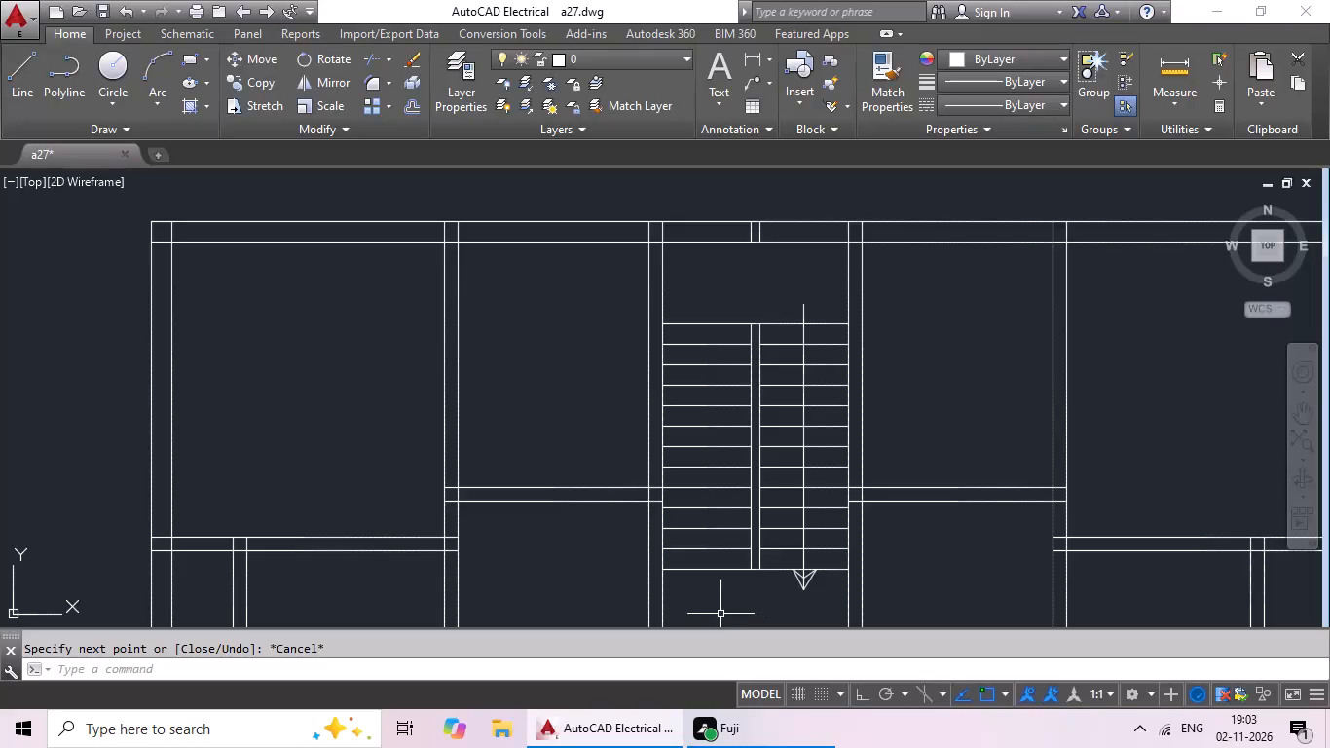
{"action": "left_click", "coordinate": [1061, 105]}
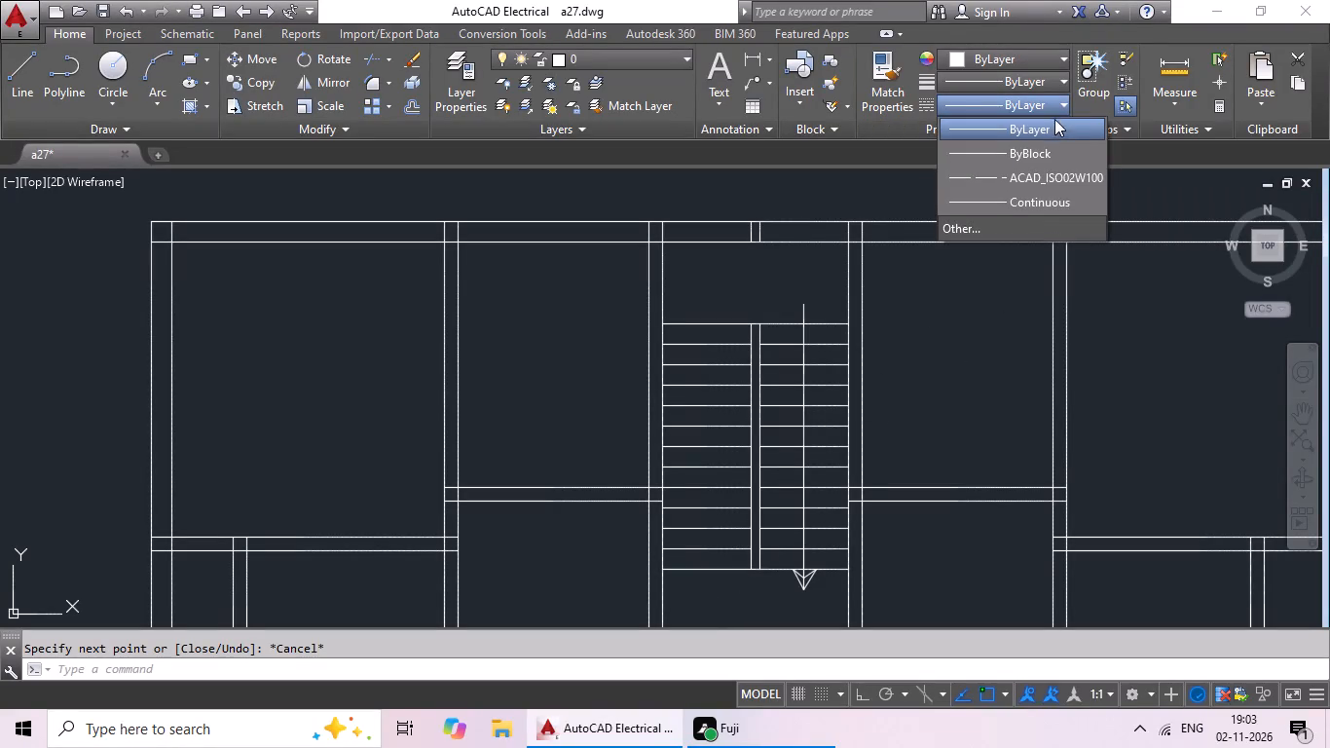
{"action": "left_click", "coordinate": [1034, 204]}
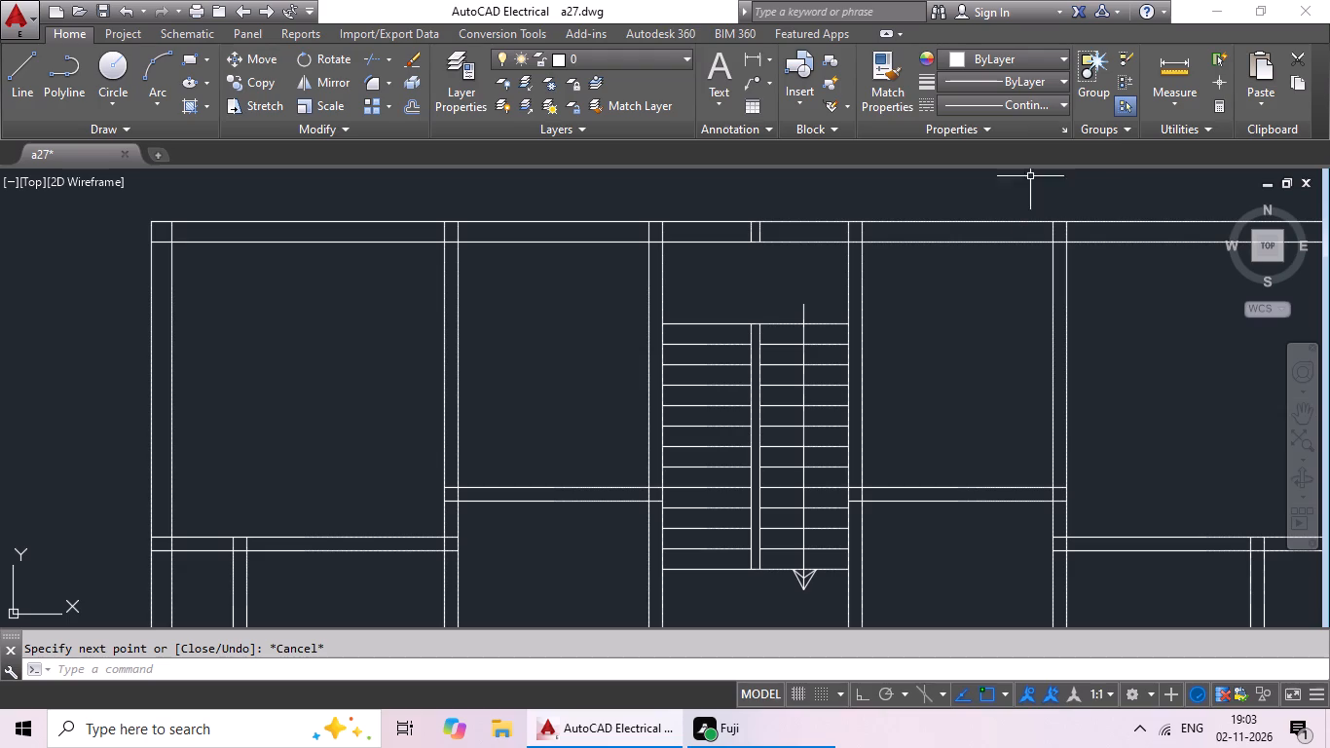
Load the ACAD_ISO07W100 (ISO dot) linetype from acadiso.lin into the drawing, with the Linetype Manager's details section shown.
{"action": "left_click", "coordinate": [1065, 103]}
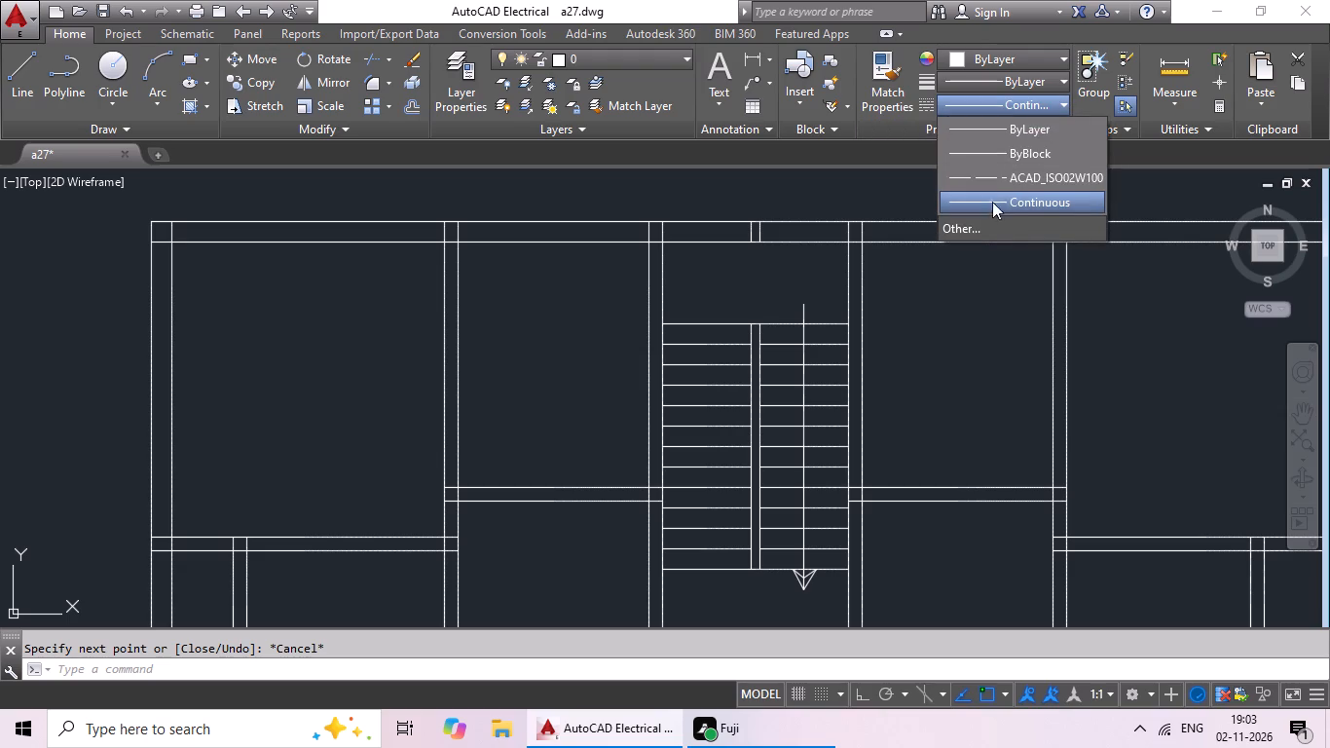
{"action": "left_click", "coordinate": [964, 227]}
{"action": "scroll", "coordinate": [763, 327], "scroll_direction": "down", "scroll_amount": 2}
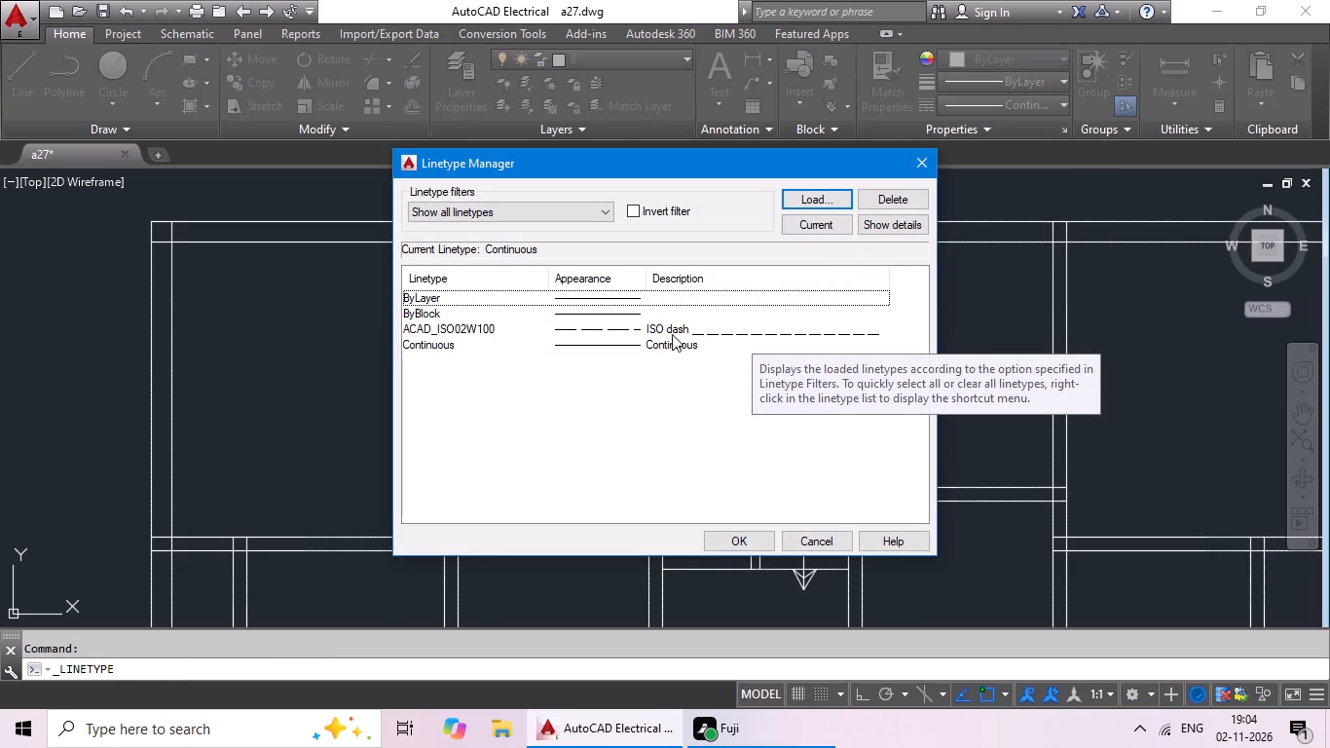
{"action": "scroll", "coordinate": [674, 332], "scroll_direction": "down", "scroll_amount": 1}
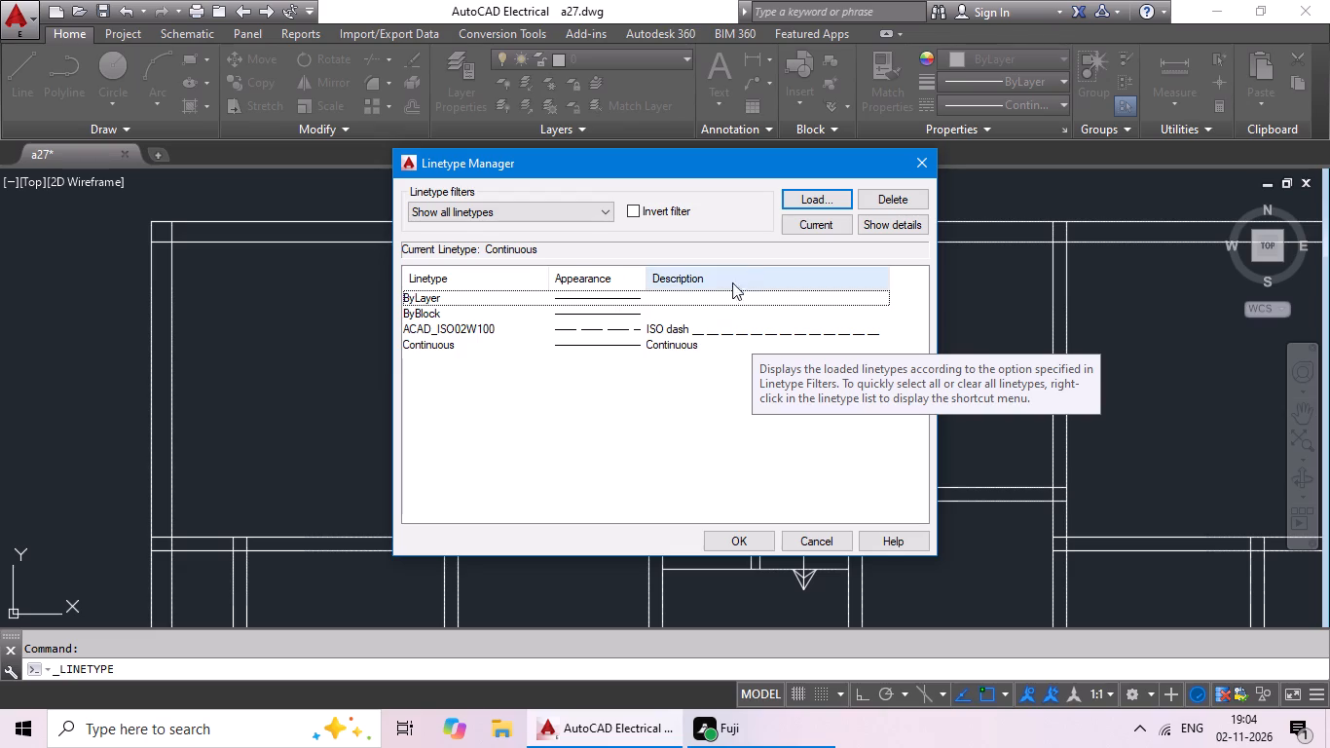
{"action": "left_click", "coordinate": [879, 222]}
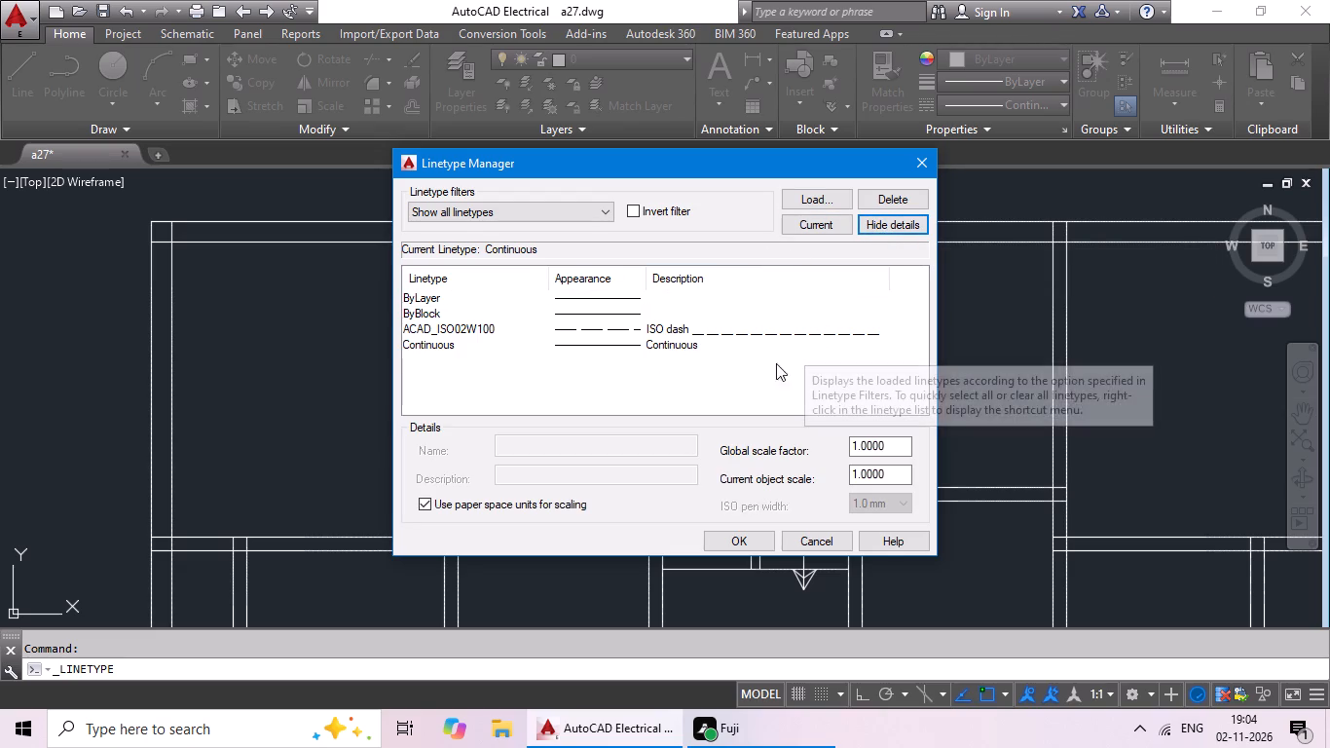
{"action": "left_click", "coordinate": [821, 203]}
{"action": "scroll", "coordinate": [722, 332], "scroll_direction": "down", "scroll_amount": 1}
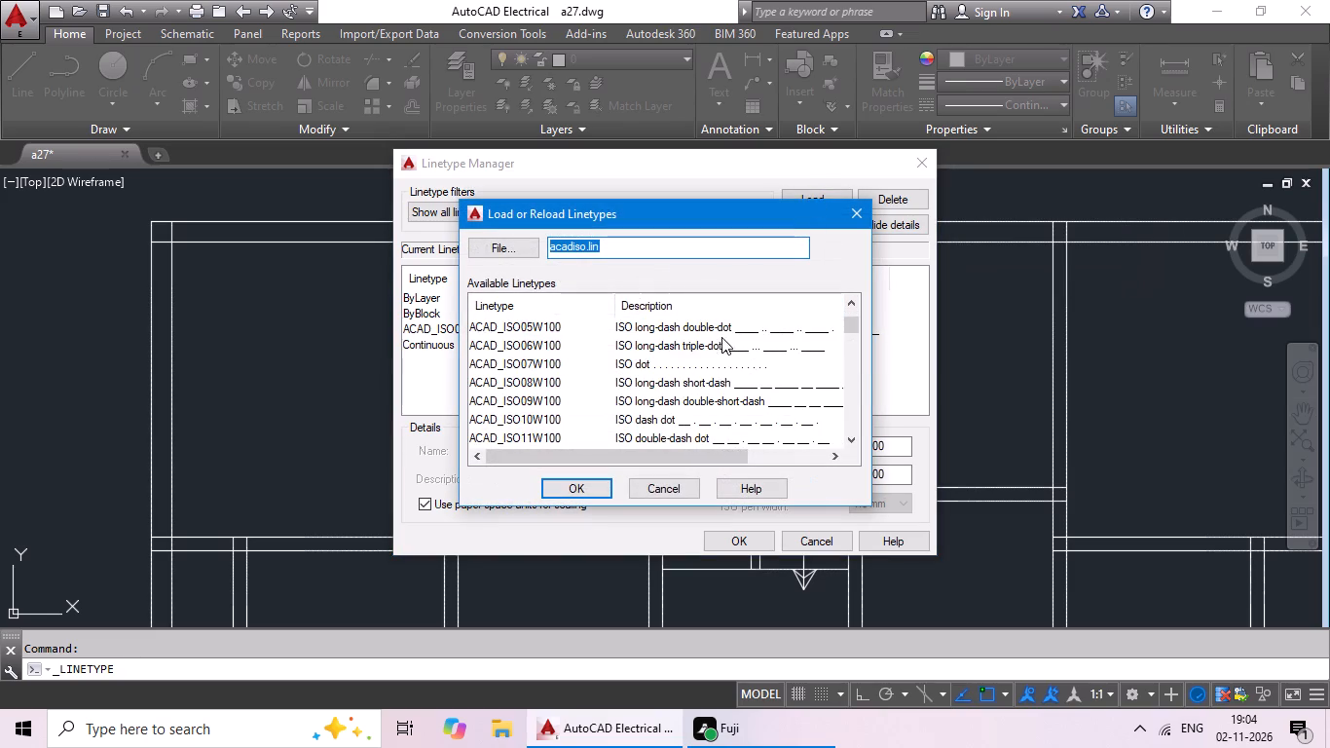
{"action": "scroll", "coordinate": [716, 354], "scroll_direction": "down", "scroll_amount": 1}
{"action": "scroll", "coordinate": [682, 380], "scroll_direction": "up", "scroll_amount": 1}
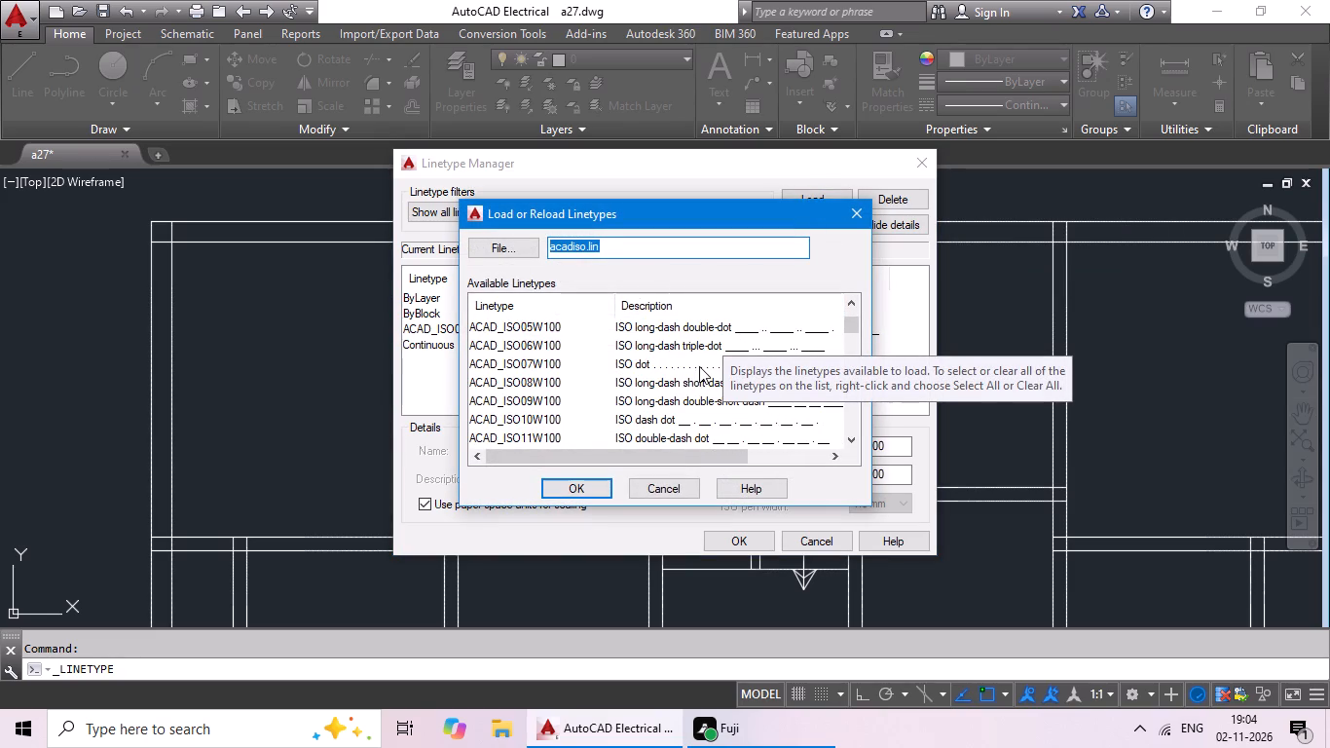
{"action": "scroll", "coordinate": [699, 366], "scroll_direction": "up", "scroll_amount": 1}
{"action": "scroll", "coordinate": [699, 366], "scroll_direction": "down", "scroll_amount": 3}
{"action": "scroll", "coordinate": [699, 366], "scroll_direction": "up", "scroll_amount": 1}
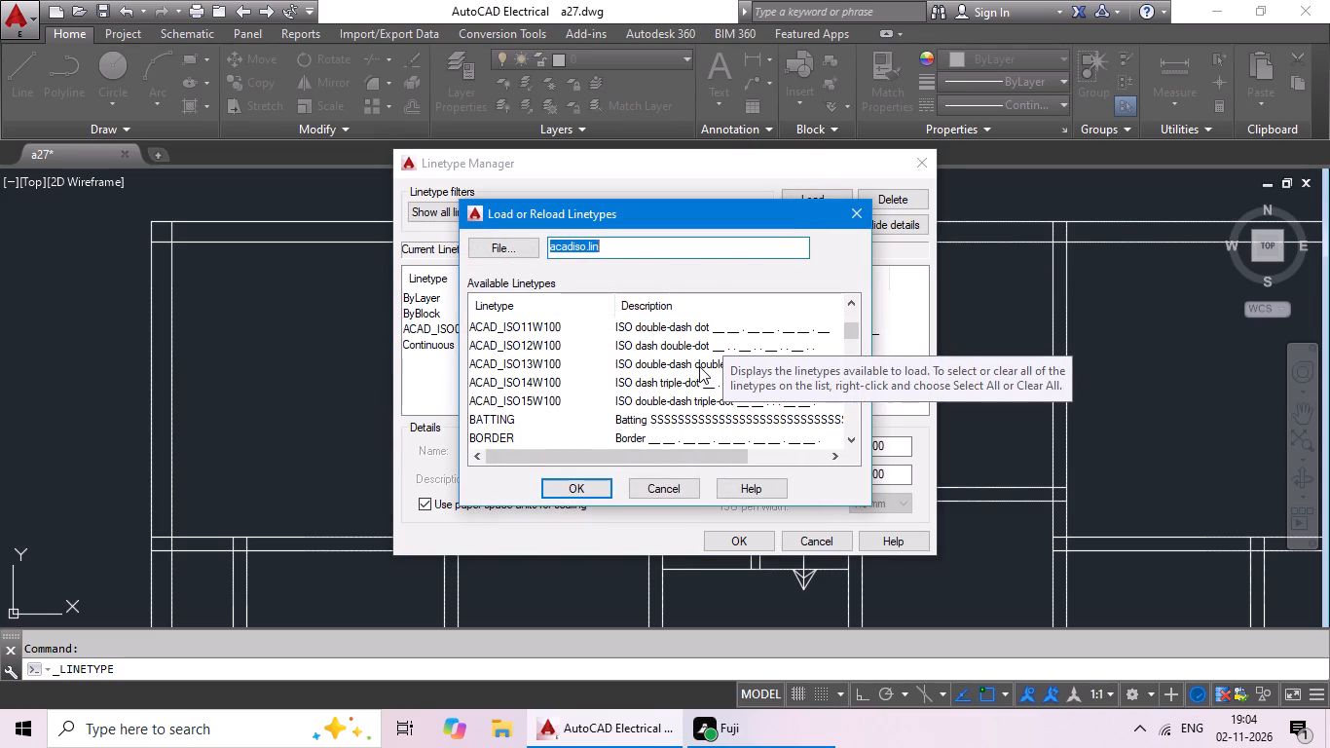
{"action": "scroll", "coordinate": [699, 366], "scroll_direction": "down", "scroll_amount": 1}
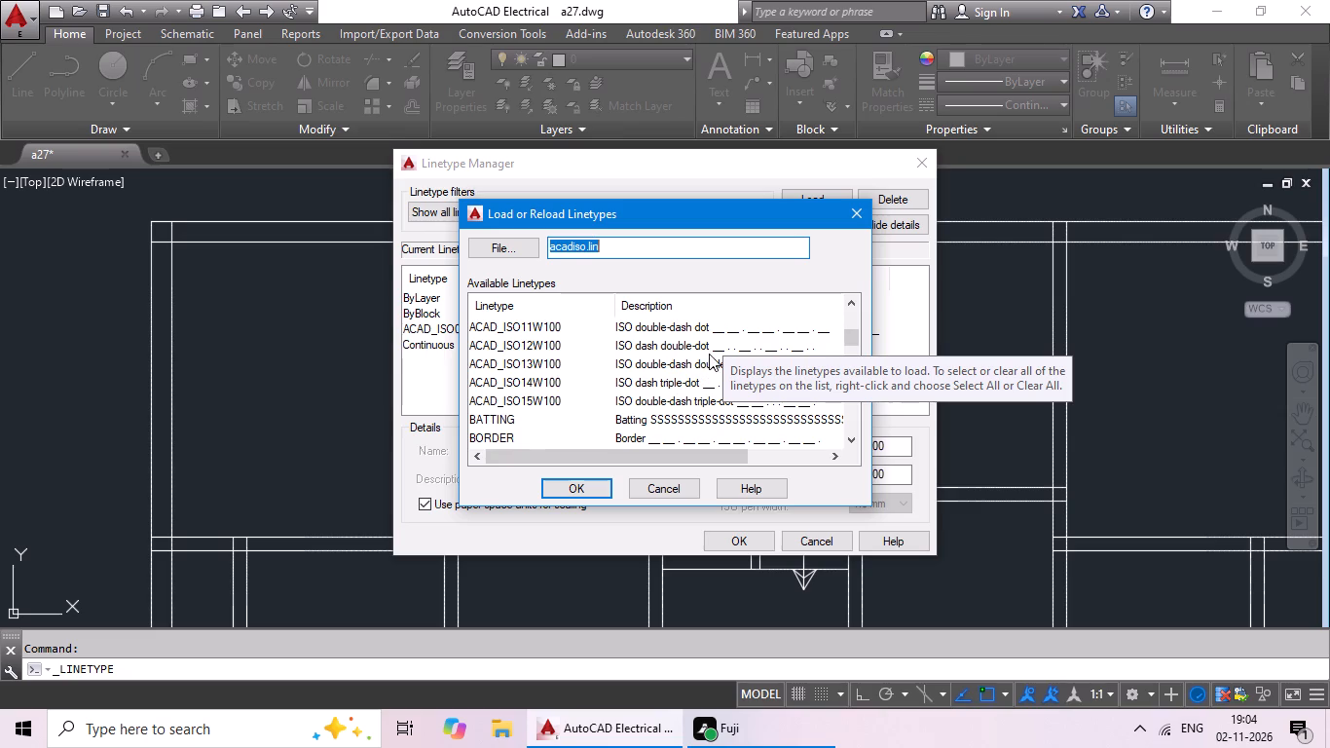
{"action": "scroll", "coordinate": [710, 355], "scroll_direction": "down", "scroll_amount": 5}
{"action": "scroll", "coordinate": [702, 365], "scroll_direction": "up", "scroll_amount": 2}
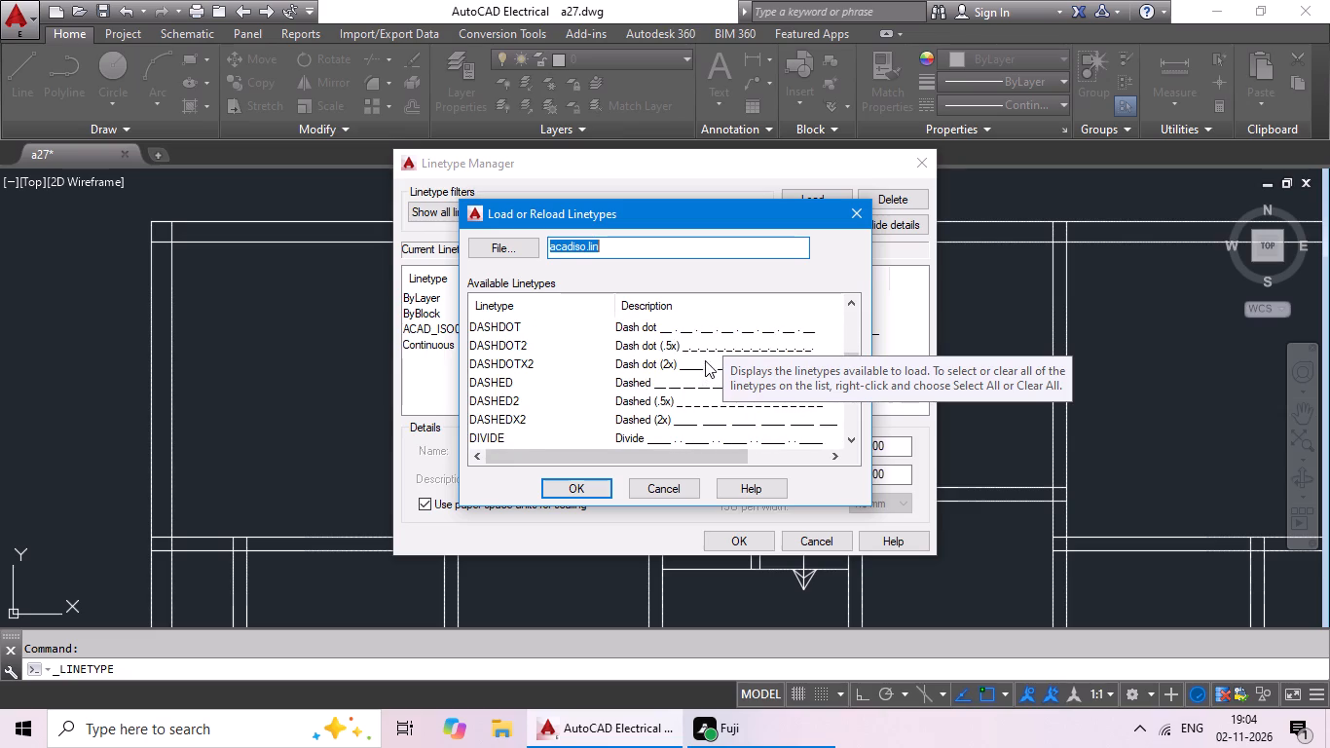
{"action": "scroll", "coordinate": [705, 360], "scroll_direction": "up", "scroll_amount": 9}
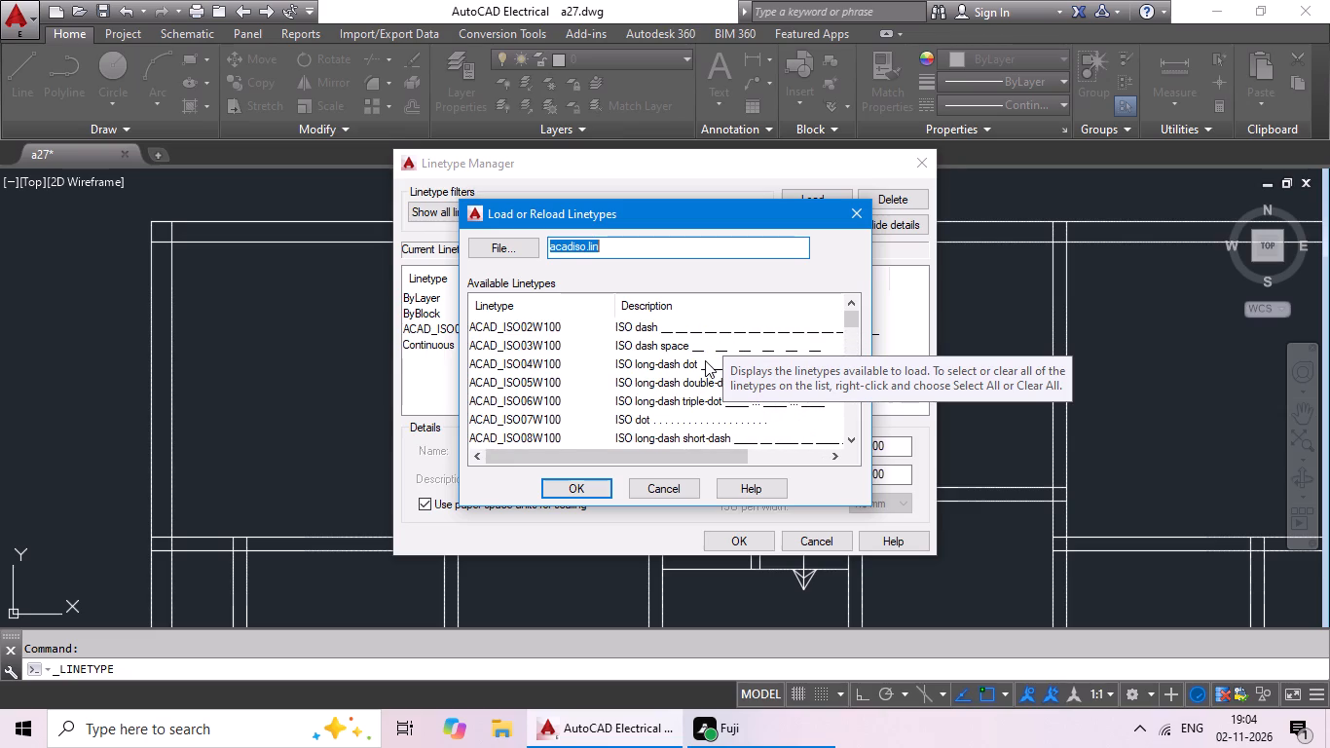
{"action": "scroll", "coordinate": [704, 363], "scroll_direction": "up", "scroll_amount": 2}
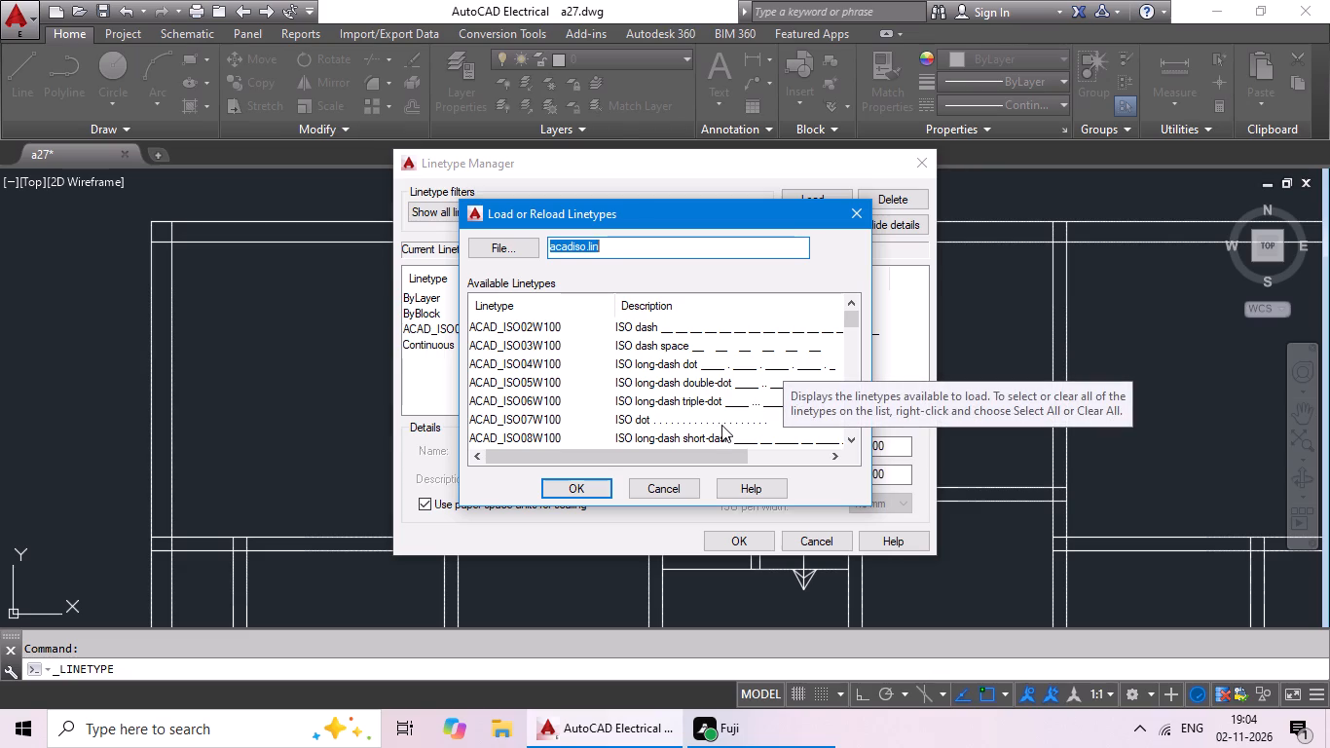
{"action": "left_click", "coordinate": [721, 424]}
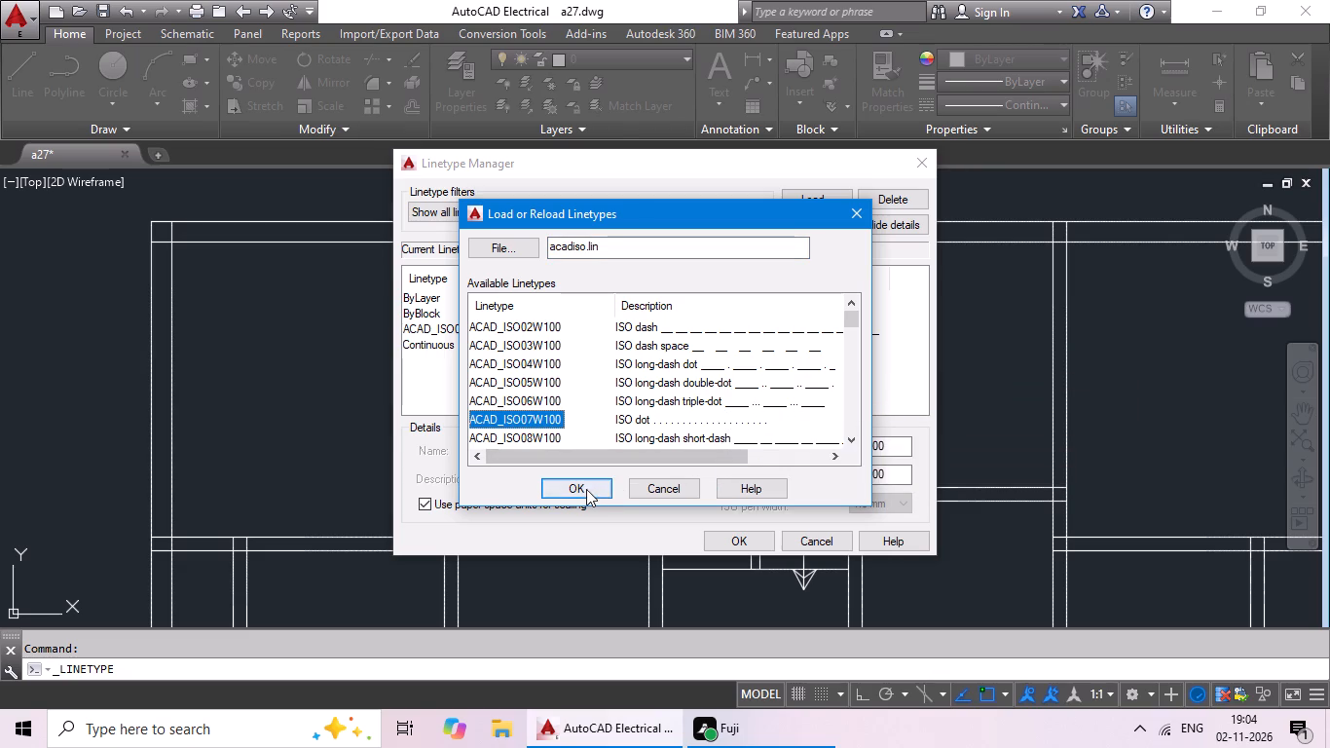
{"action": "left_click", "coordinate": [586, 489]}
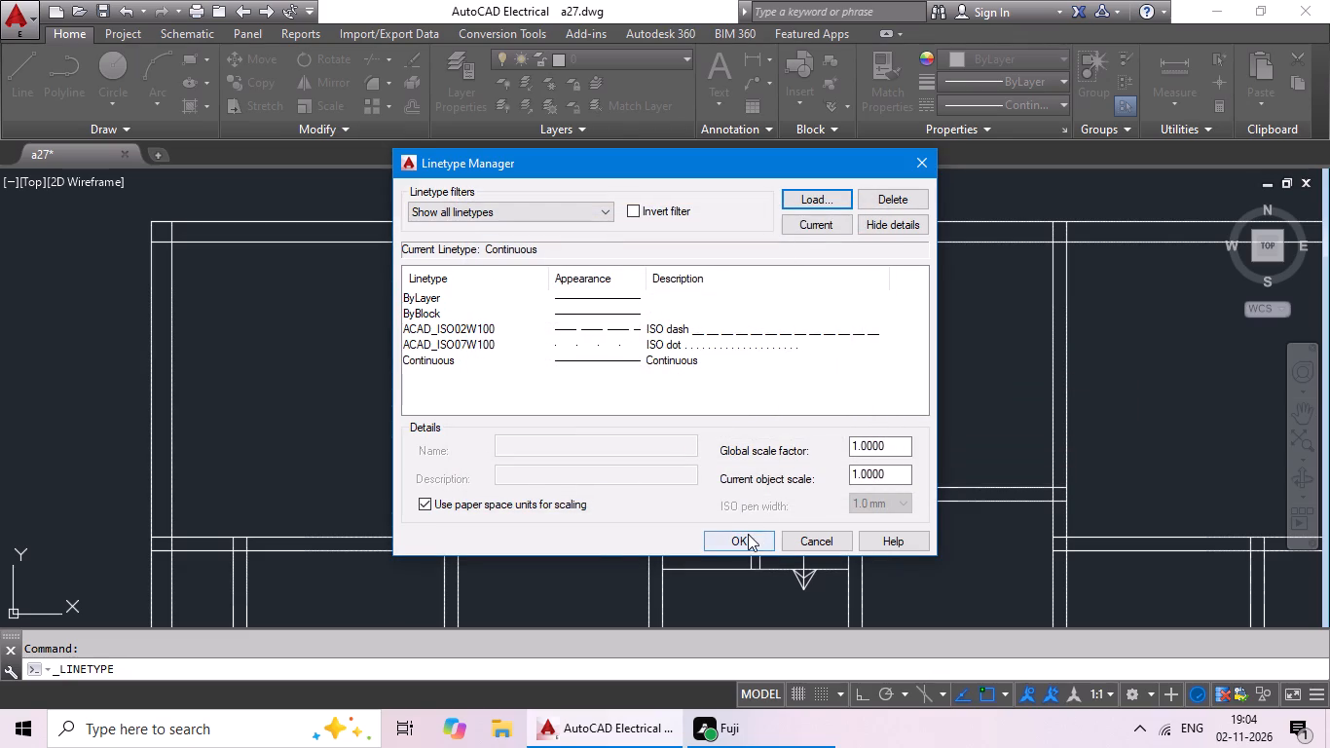
{"action": "left_click", "coordinate": [748, 534]}
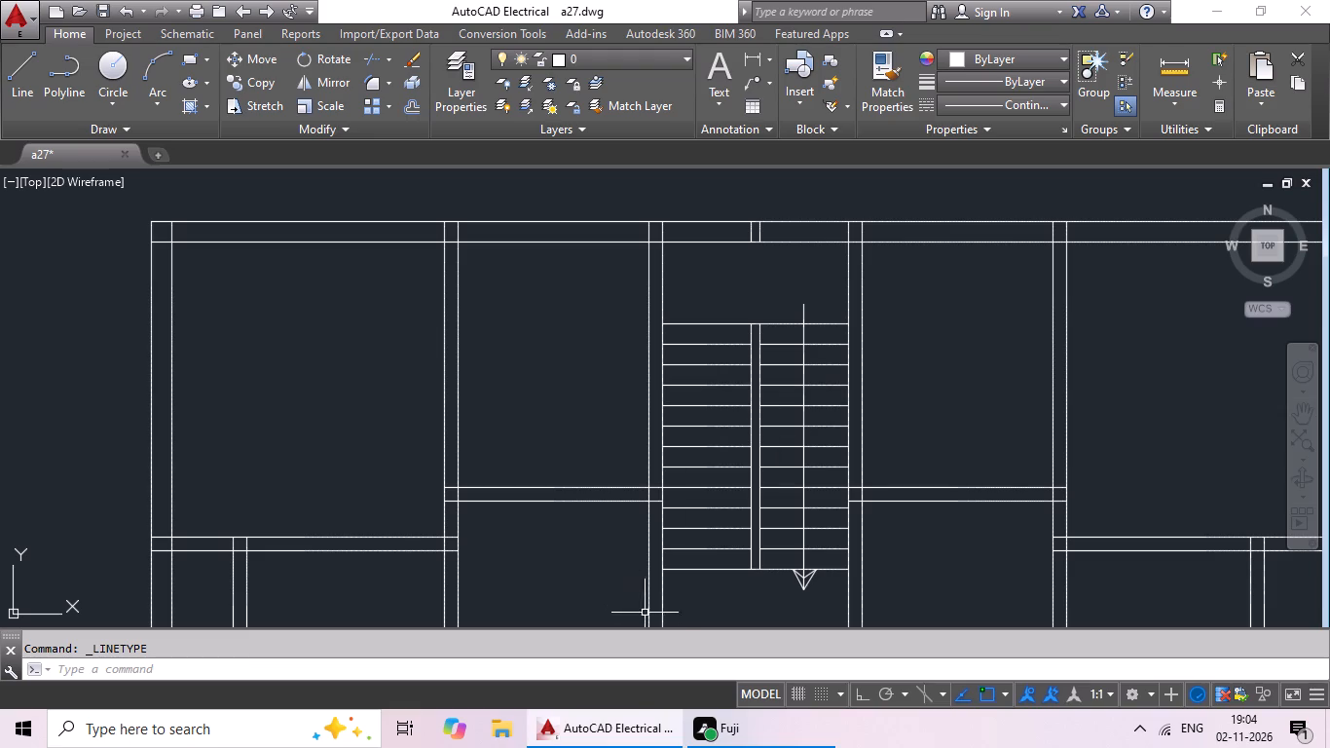
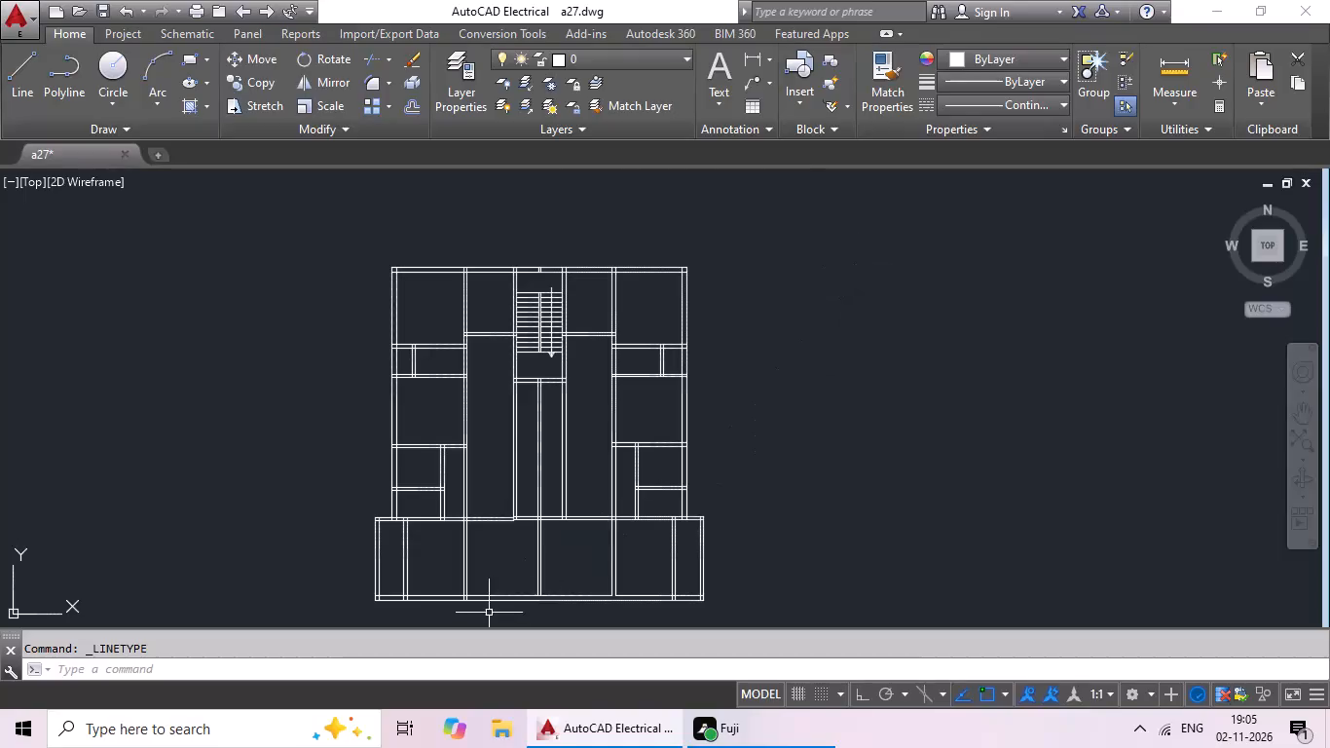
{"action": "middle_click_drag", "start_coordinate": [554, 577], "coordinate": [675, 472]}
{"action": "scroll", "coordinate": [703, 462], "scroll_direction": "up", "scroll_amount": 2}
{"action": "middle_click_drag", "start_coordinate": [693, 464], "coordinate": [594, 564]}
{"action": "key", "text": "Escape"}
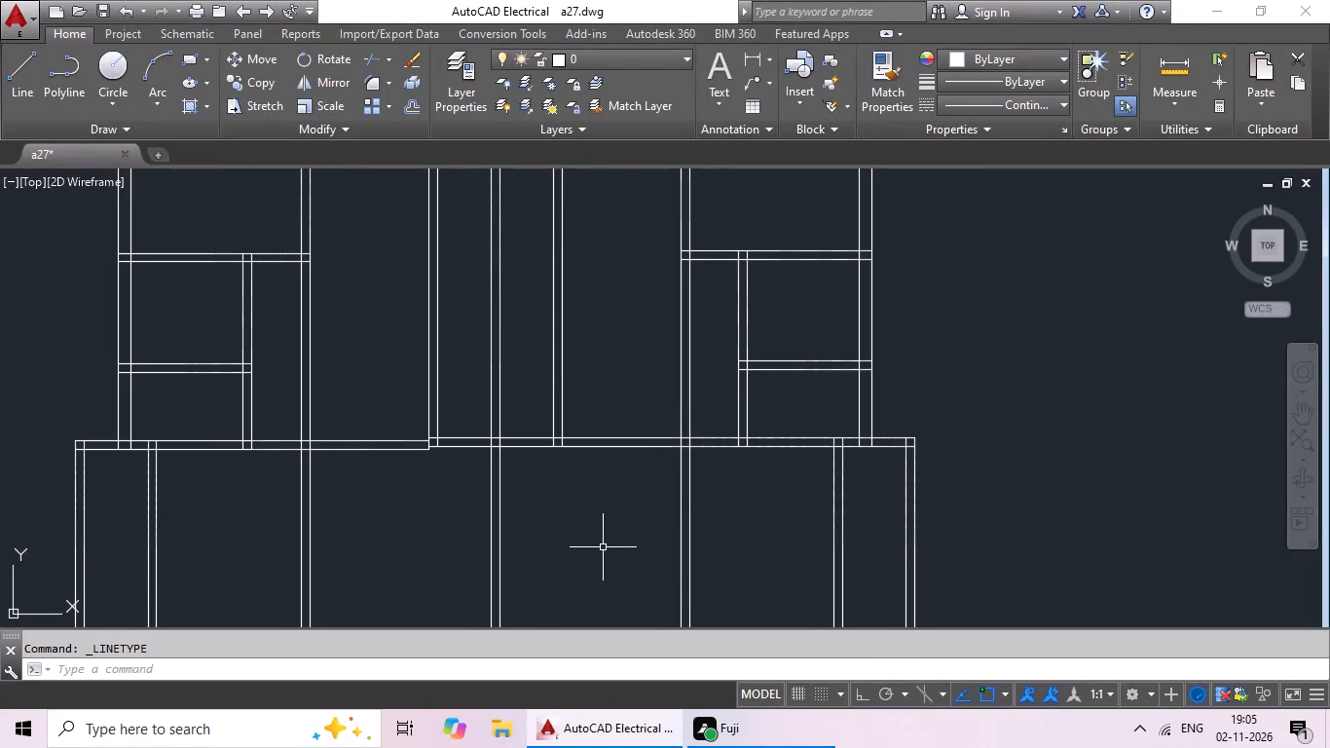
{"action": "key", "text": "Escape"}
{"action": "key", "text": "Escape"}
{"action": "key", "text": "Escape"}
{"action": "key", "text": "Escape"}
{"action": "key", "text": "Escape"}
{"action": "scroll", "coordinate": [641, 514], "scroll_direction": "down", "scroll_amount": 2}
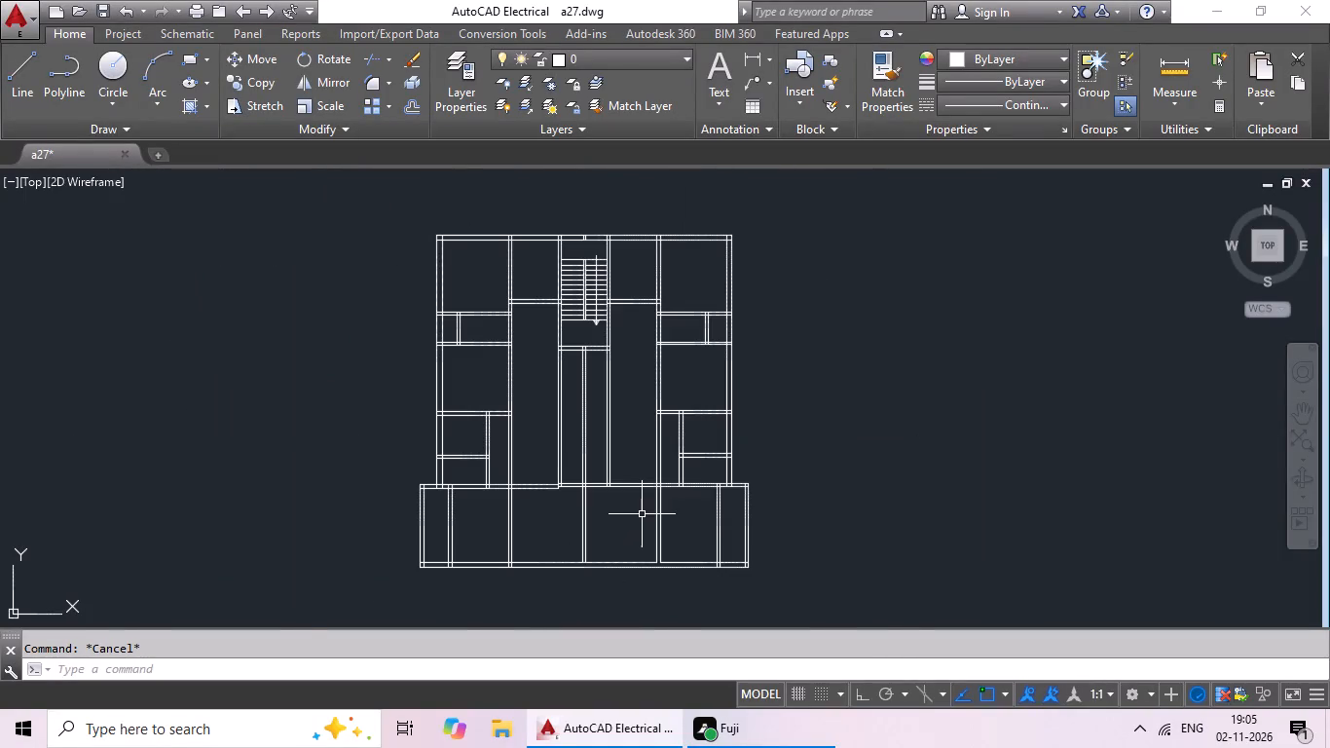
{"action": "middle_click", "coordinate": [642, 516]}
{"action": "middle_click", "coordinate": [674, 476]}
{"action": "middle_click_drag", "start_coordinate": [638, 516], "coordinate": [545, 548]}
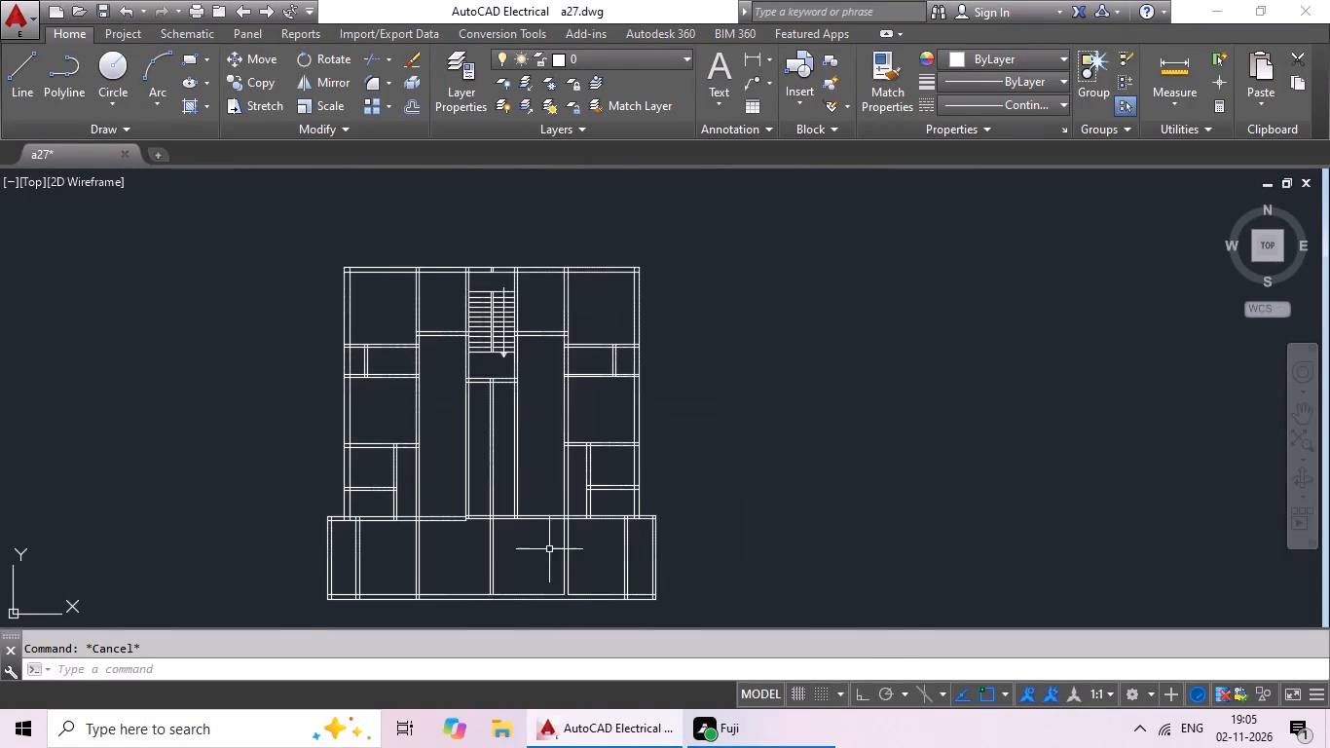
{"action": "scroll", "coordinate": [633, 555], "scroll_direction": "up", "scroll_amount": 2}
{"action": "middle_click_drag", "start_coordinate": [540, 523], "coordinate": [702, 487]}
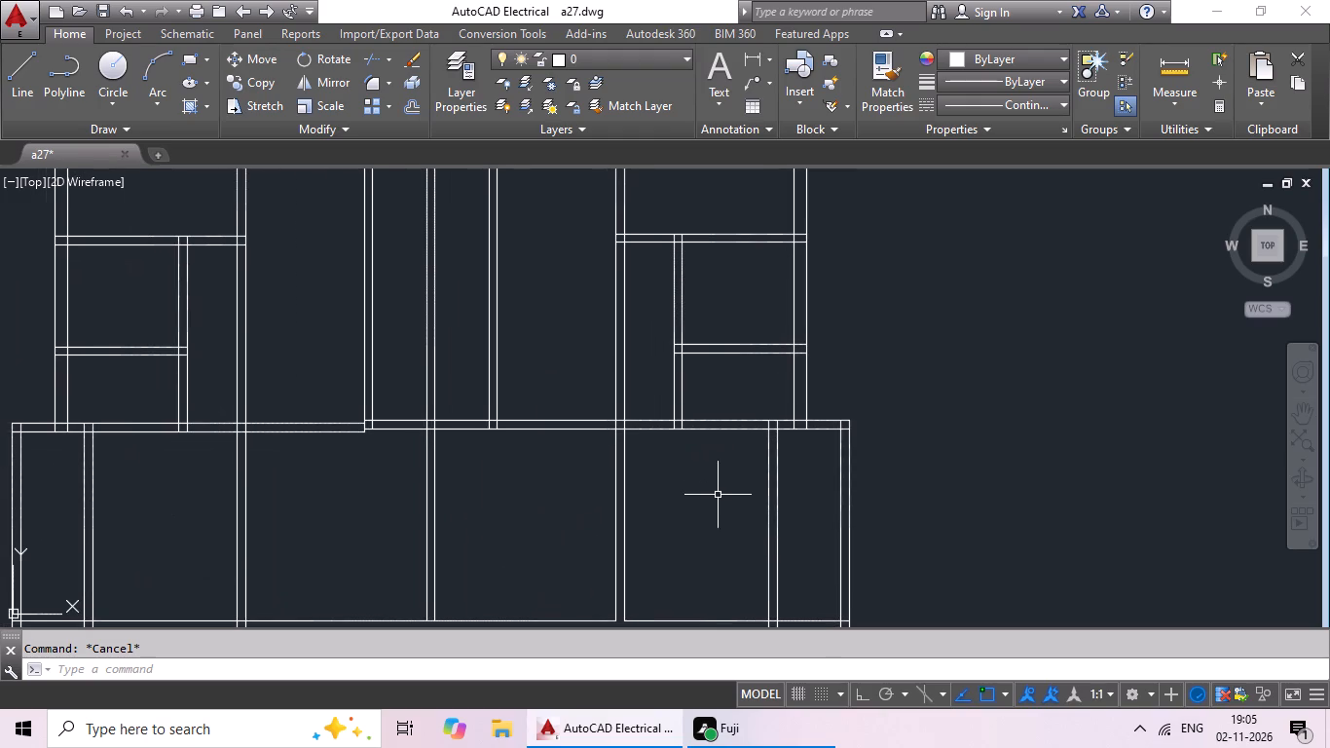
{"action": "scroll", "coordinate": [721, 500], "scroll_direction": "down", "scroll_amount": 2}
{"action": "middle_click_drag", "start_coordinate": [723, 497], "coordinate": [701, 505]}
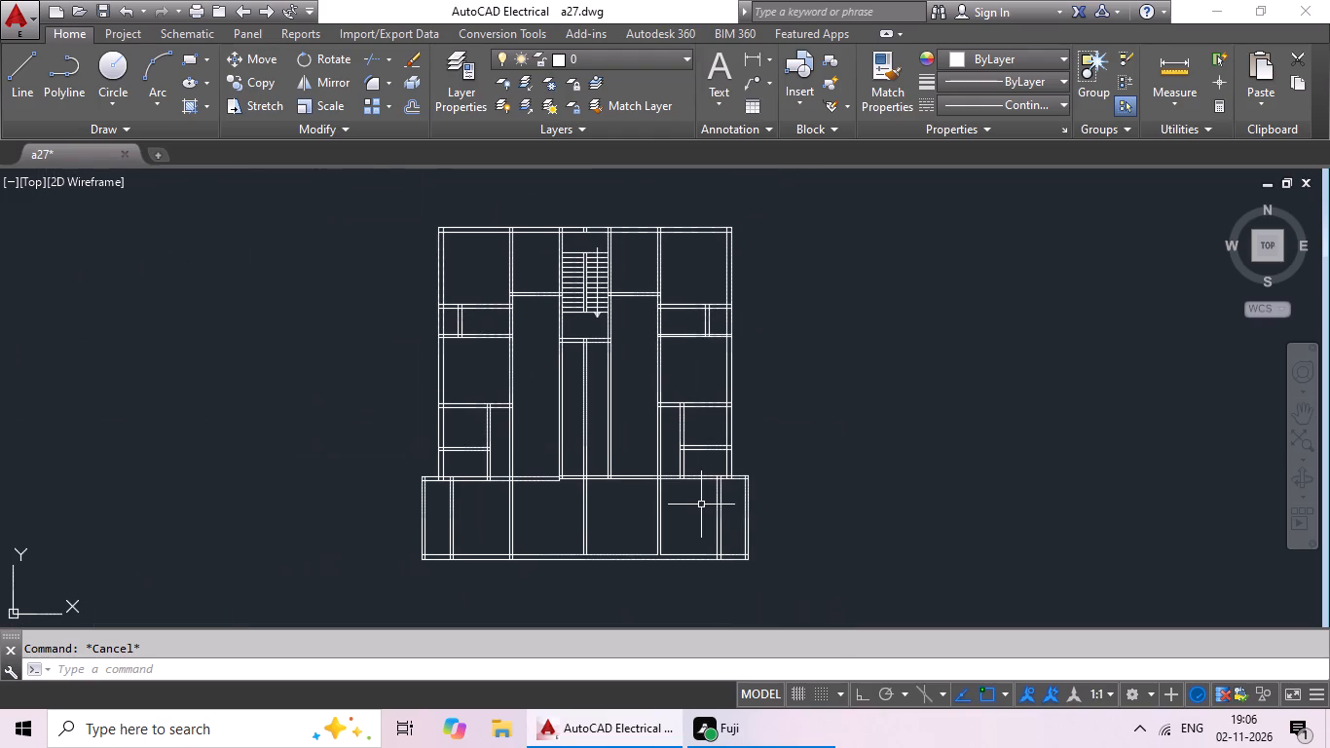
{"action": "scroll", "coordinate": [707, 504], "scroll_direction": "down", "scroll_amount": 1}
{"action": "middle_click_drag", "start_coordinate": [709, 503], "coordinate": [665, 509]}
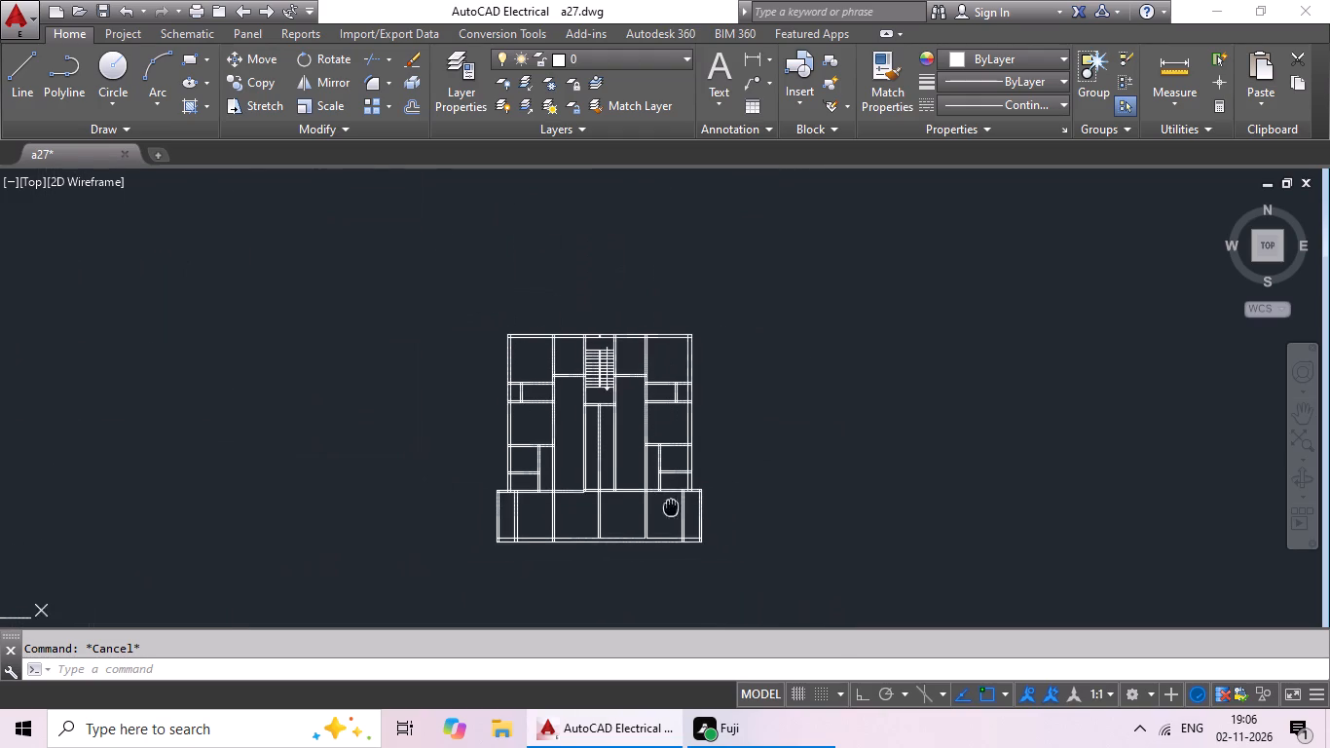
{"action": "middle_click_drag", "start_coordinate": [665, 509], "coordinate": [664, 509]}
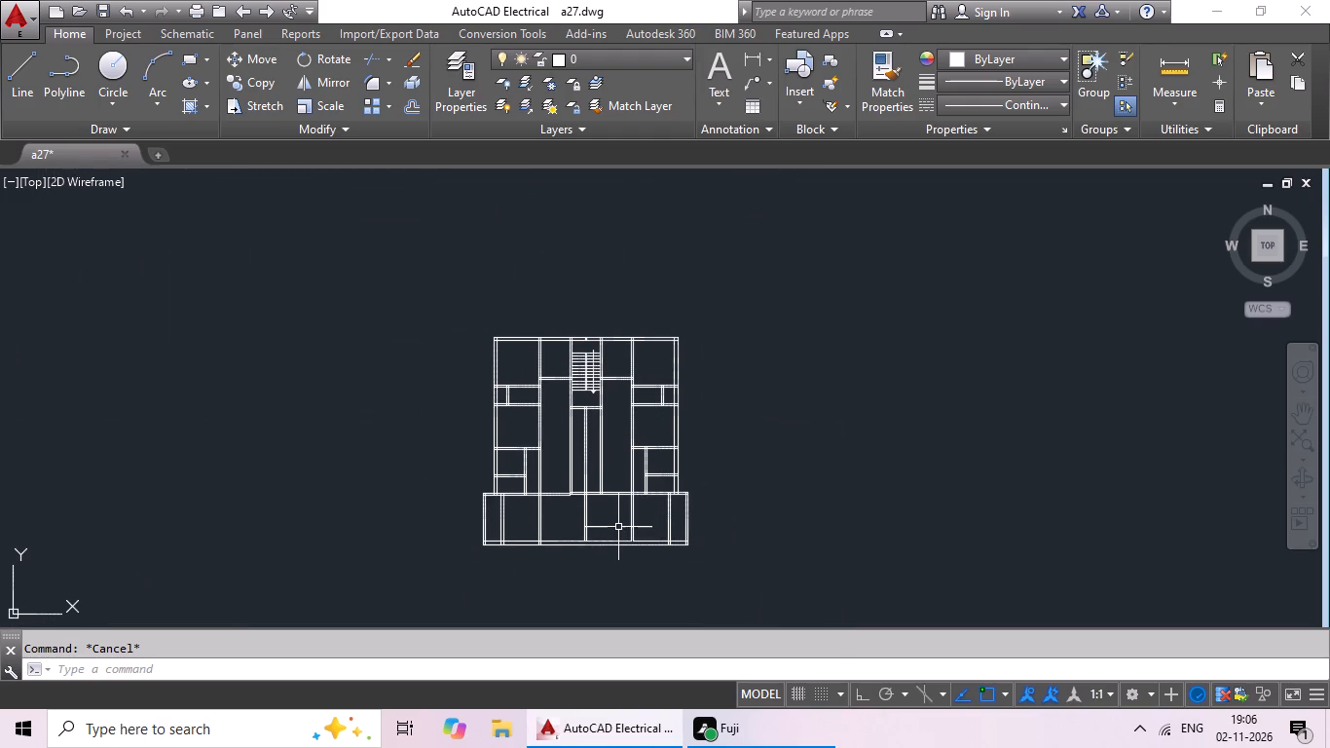
With Ortho on, draw a vertical line through the western stair flight, from level with the existing arrow's start to level with its tip.
{"action": "scroll", "coordinate": [617, 524], "scroll_direction": "up", "scroll_amount": 1}
{"action": "middle_click_drag", "start_coordinate": [625, 444], "coordinate": [608, 556]}
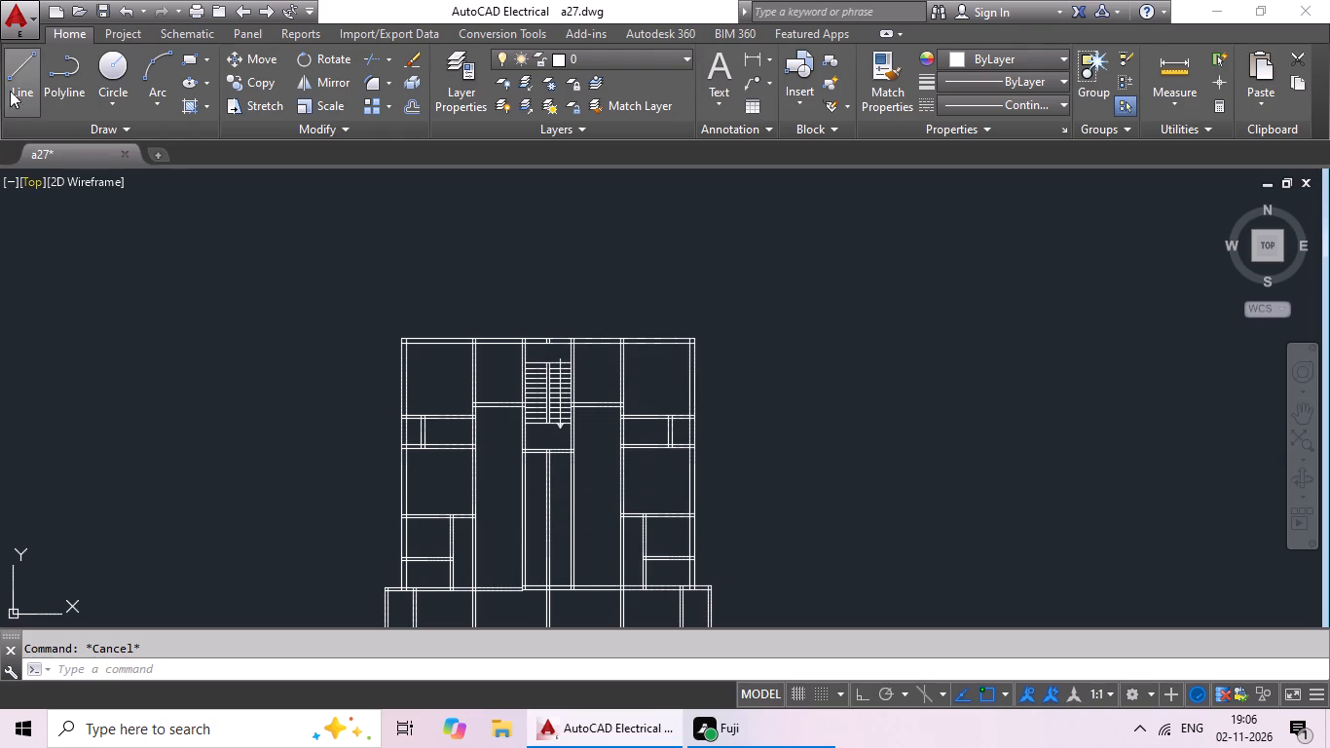
{"action": "left_click_drag", "start_coordinate": [15, 73], "coordinate": [27, 122]}
{"action": "scroll", "coordinate": [567, 362], "scroll_direction": "up", "scroll_amount": 2}
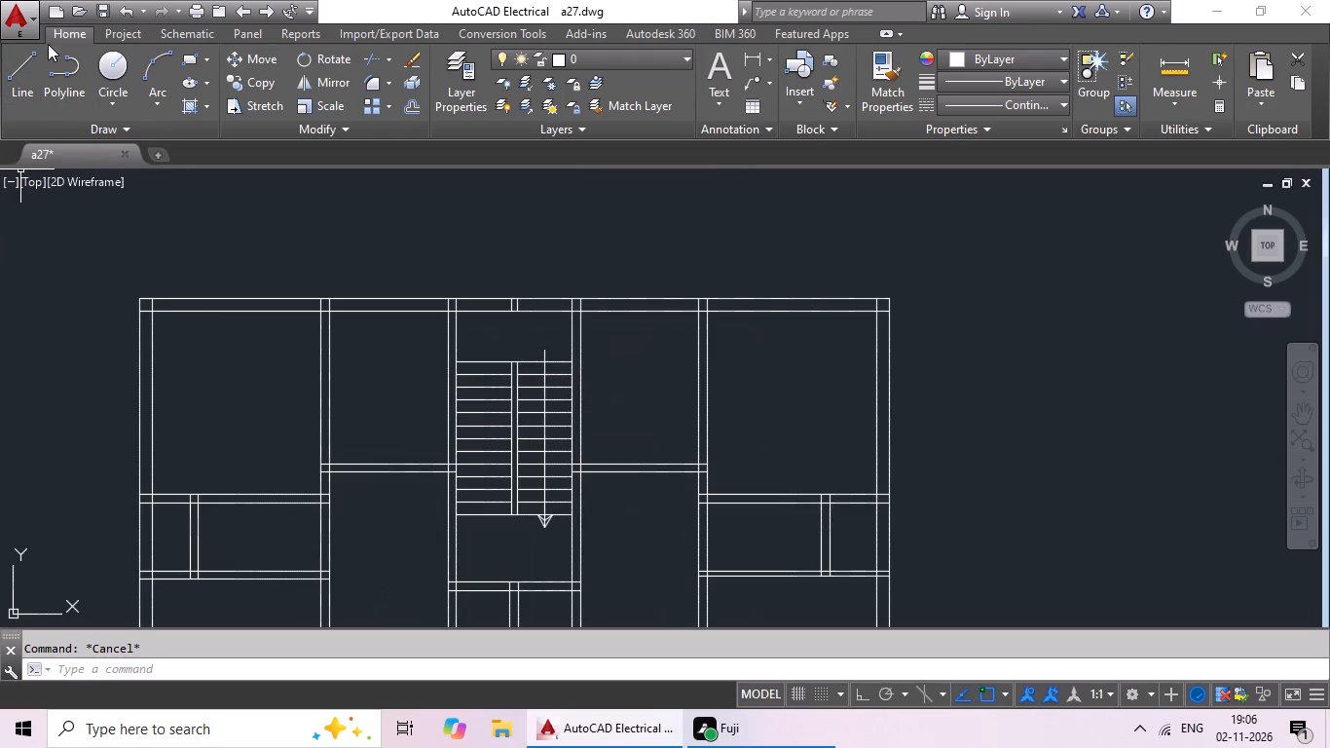
{"action": "left_click_drag", "start_coordinate": [28, 77], "coordinate": [28, 88]}
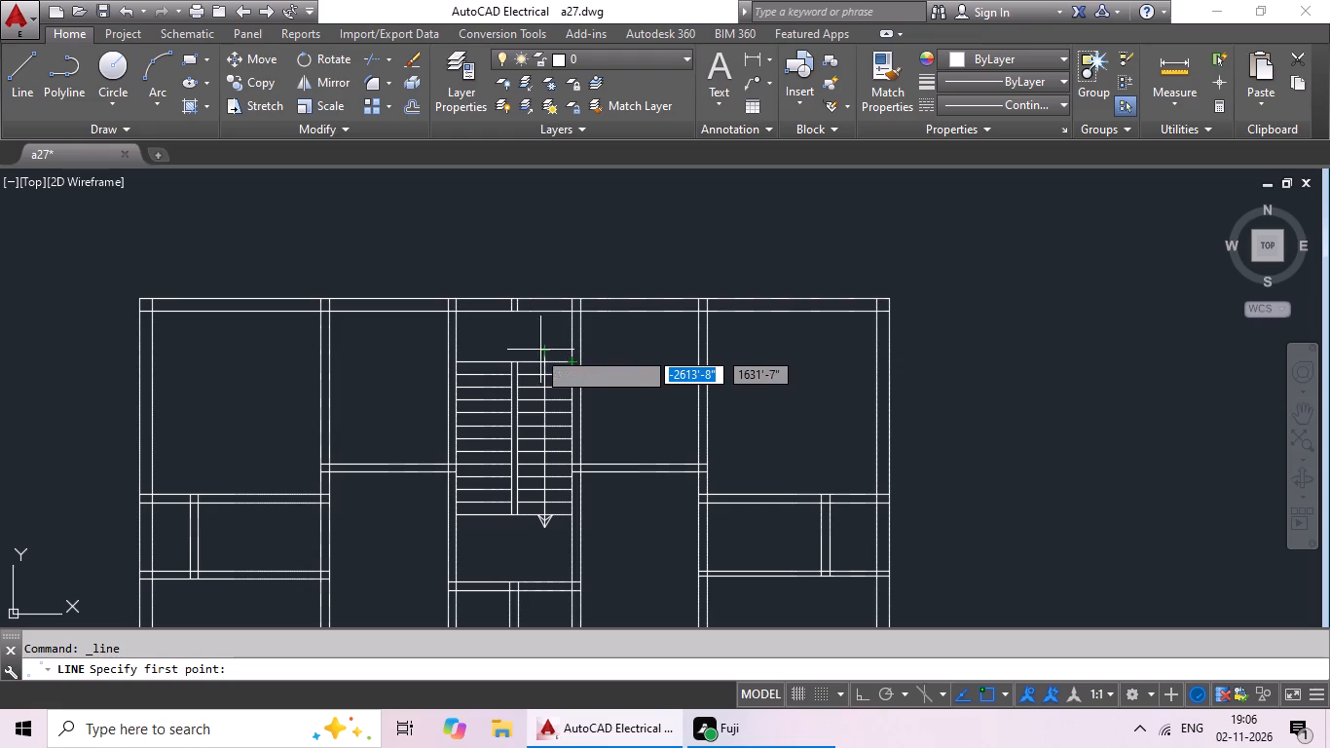
{"action": "left_click", "coordinate": [482, 351]}
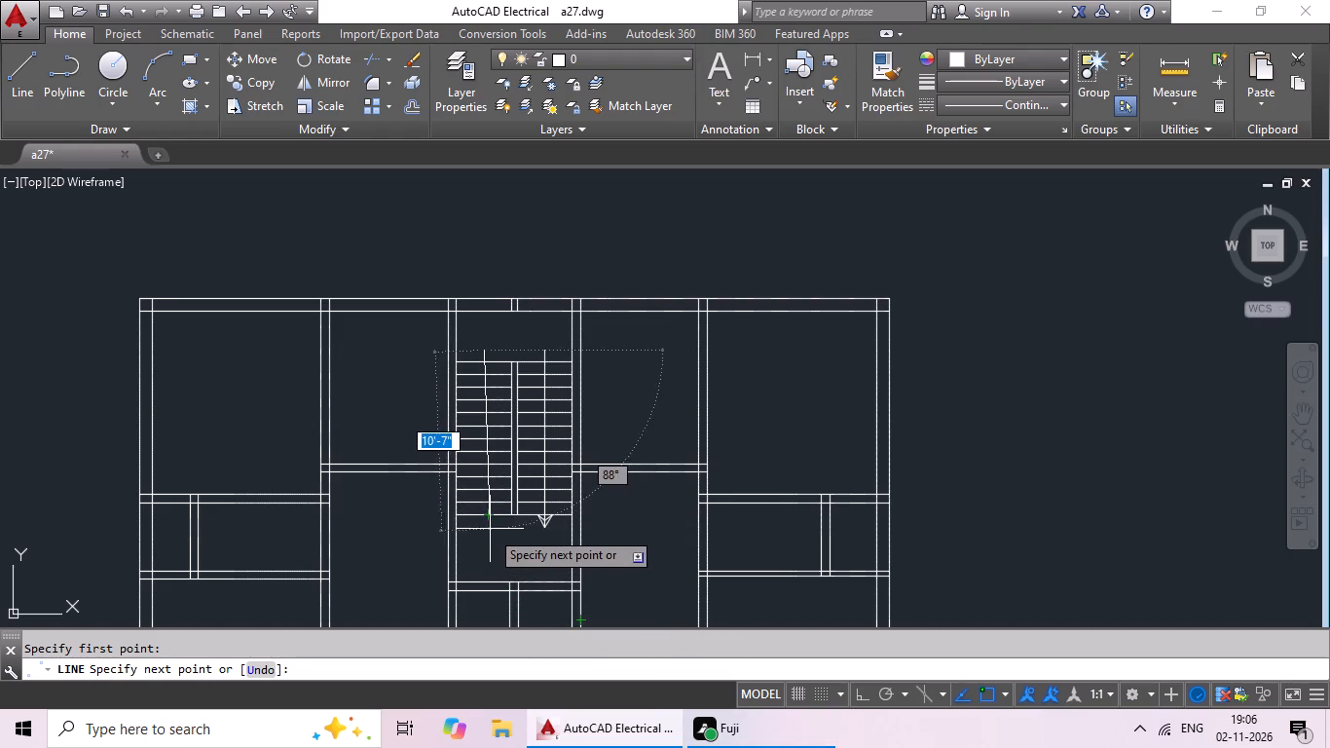
{"action": "scroll", "coordinate": [488, 524], "scroll_direction": "up", "scroll_amount": 4}
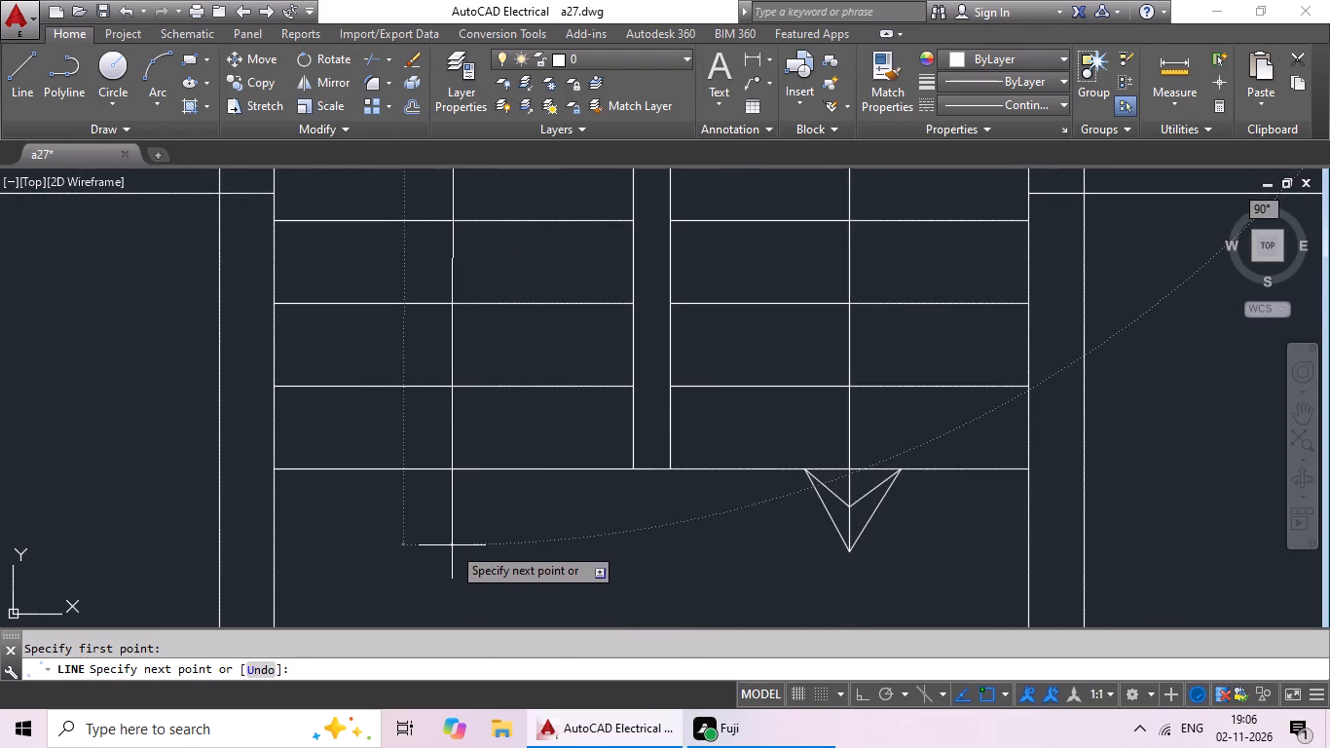
{"action": "left_click", "coordinate": [861, 694]}
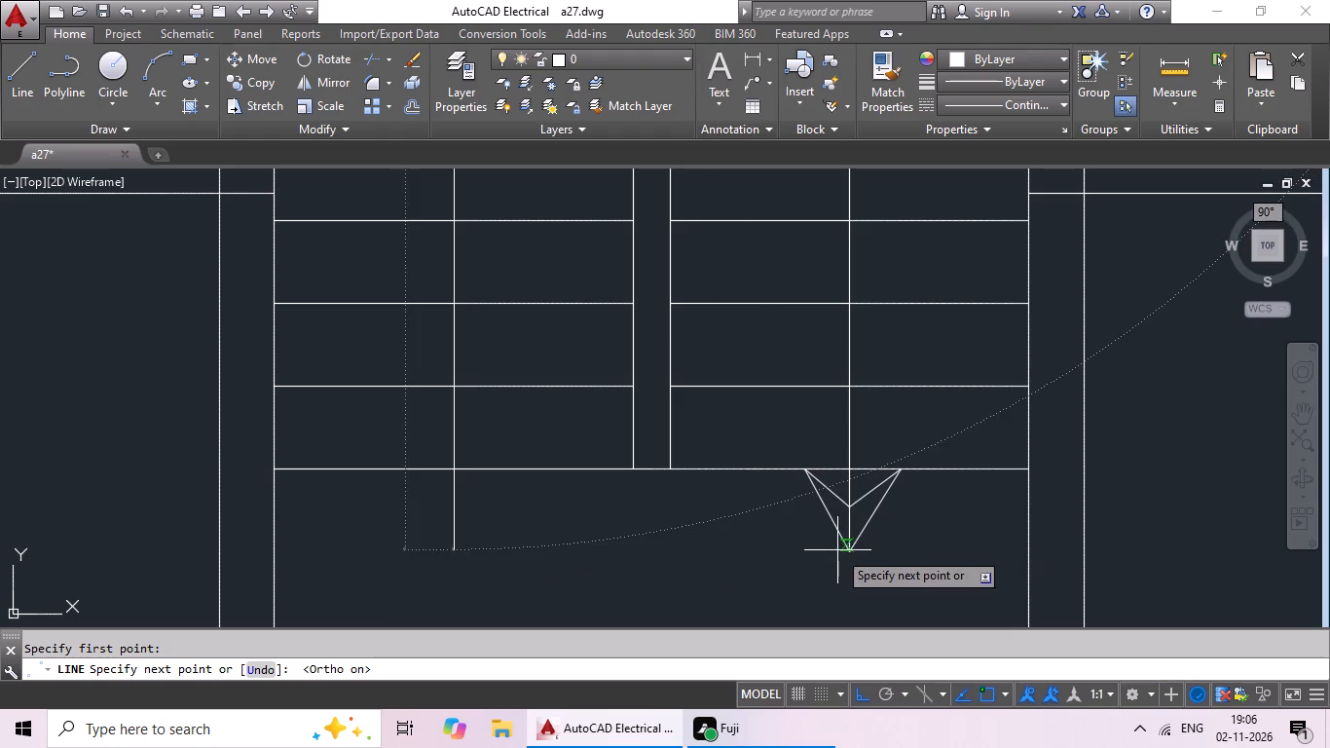
{"action": "left_click", "coordinate": [453, 552]}
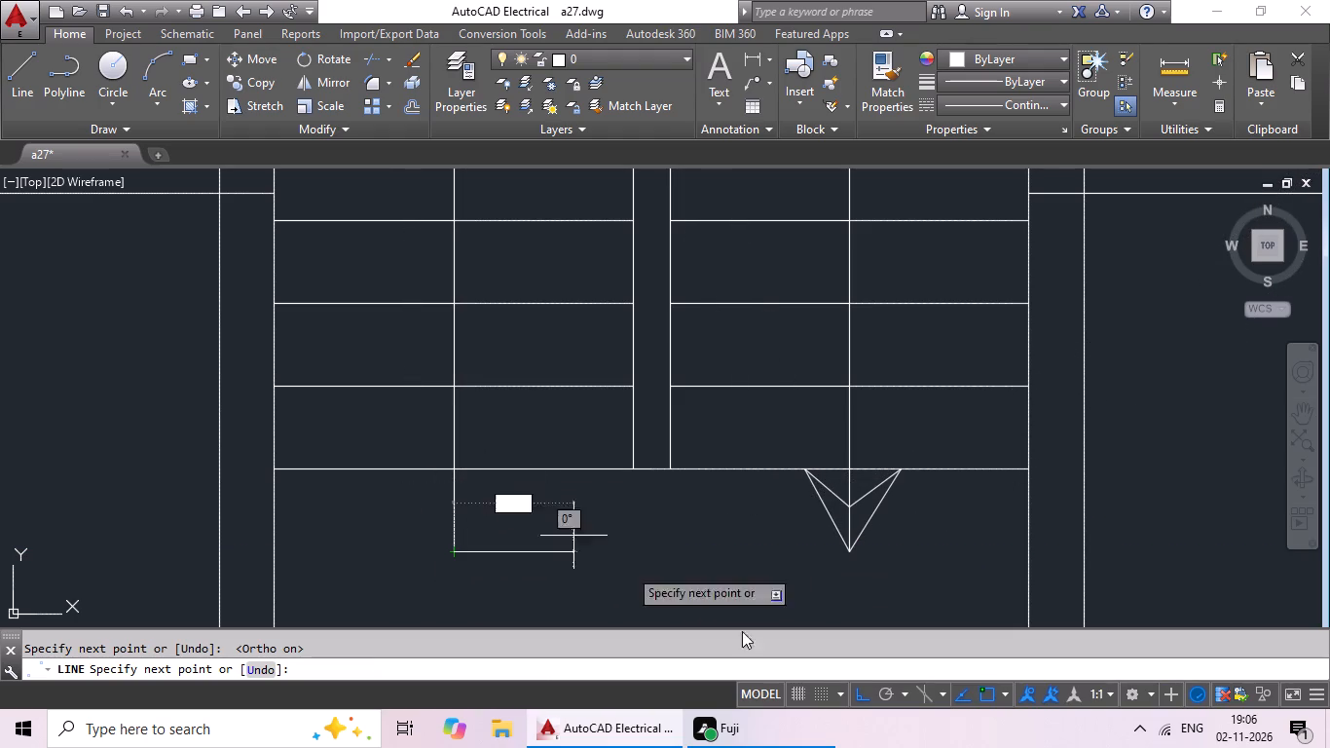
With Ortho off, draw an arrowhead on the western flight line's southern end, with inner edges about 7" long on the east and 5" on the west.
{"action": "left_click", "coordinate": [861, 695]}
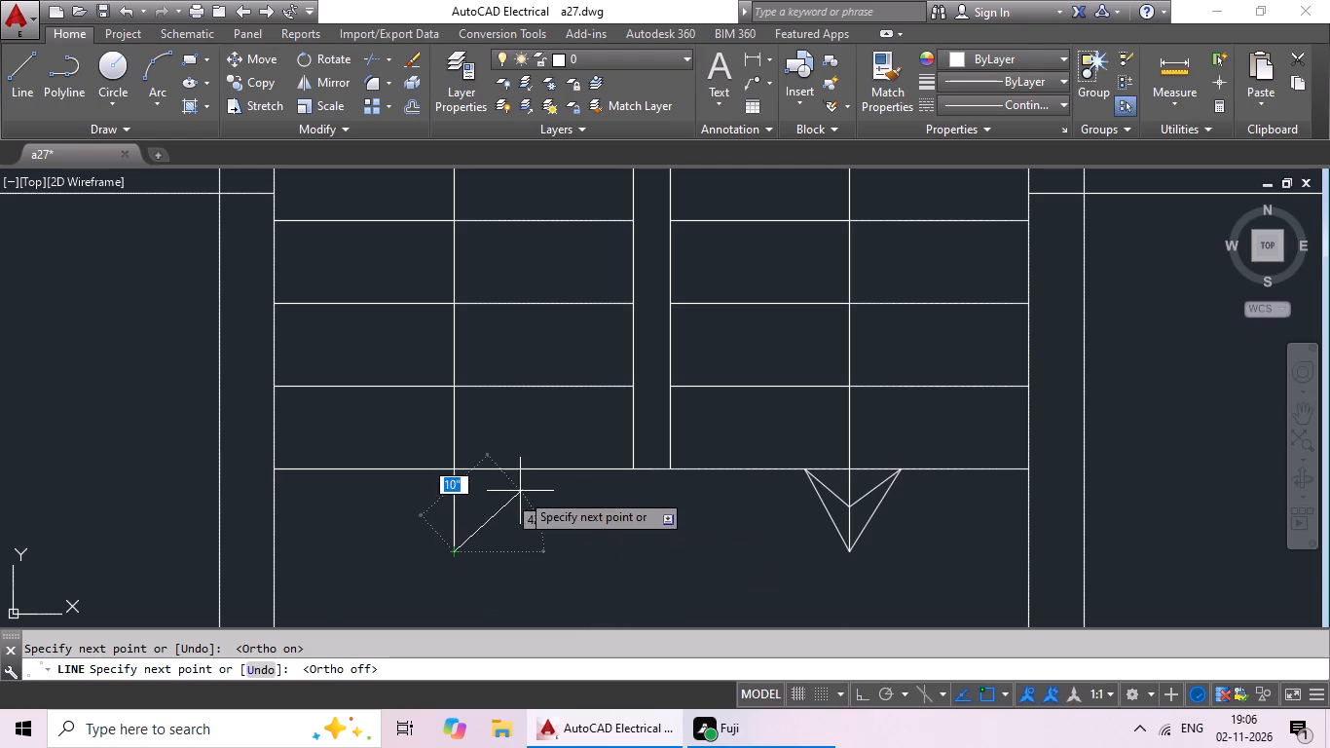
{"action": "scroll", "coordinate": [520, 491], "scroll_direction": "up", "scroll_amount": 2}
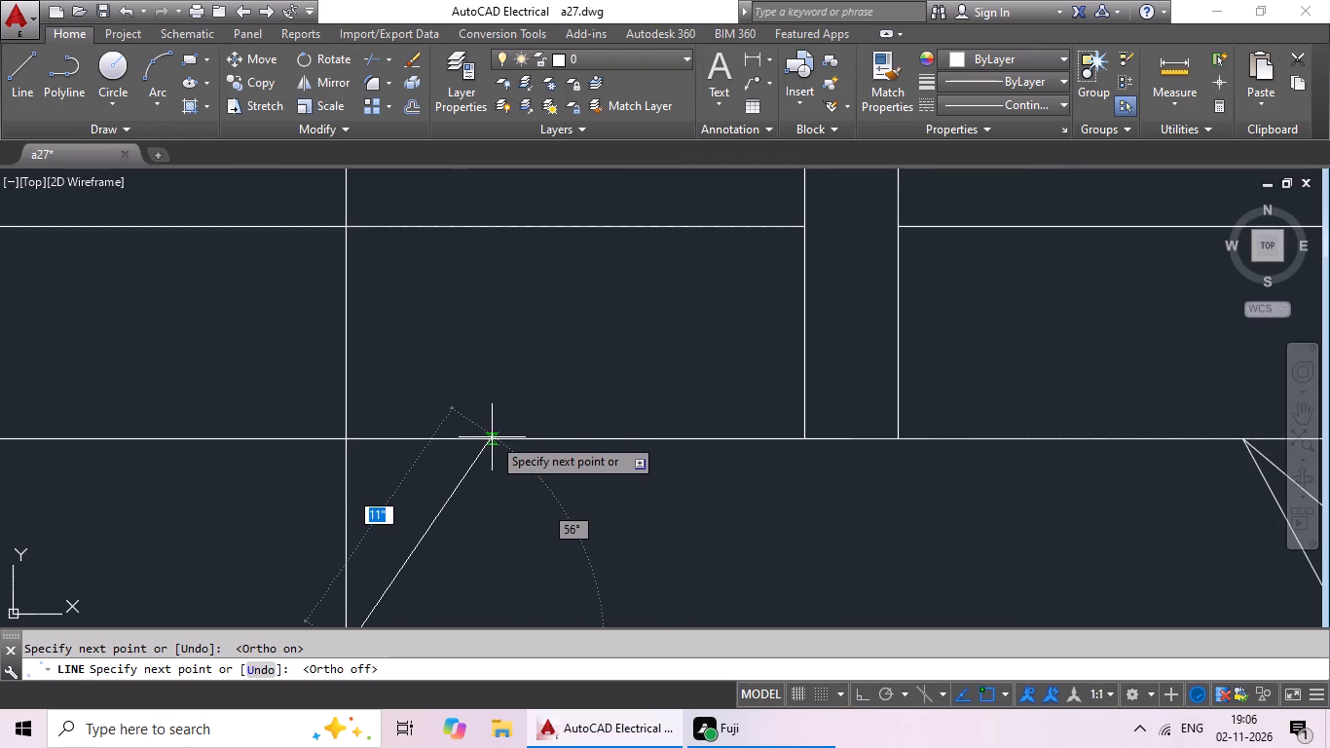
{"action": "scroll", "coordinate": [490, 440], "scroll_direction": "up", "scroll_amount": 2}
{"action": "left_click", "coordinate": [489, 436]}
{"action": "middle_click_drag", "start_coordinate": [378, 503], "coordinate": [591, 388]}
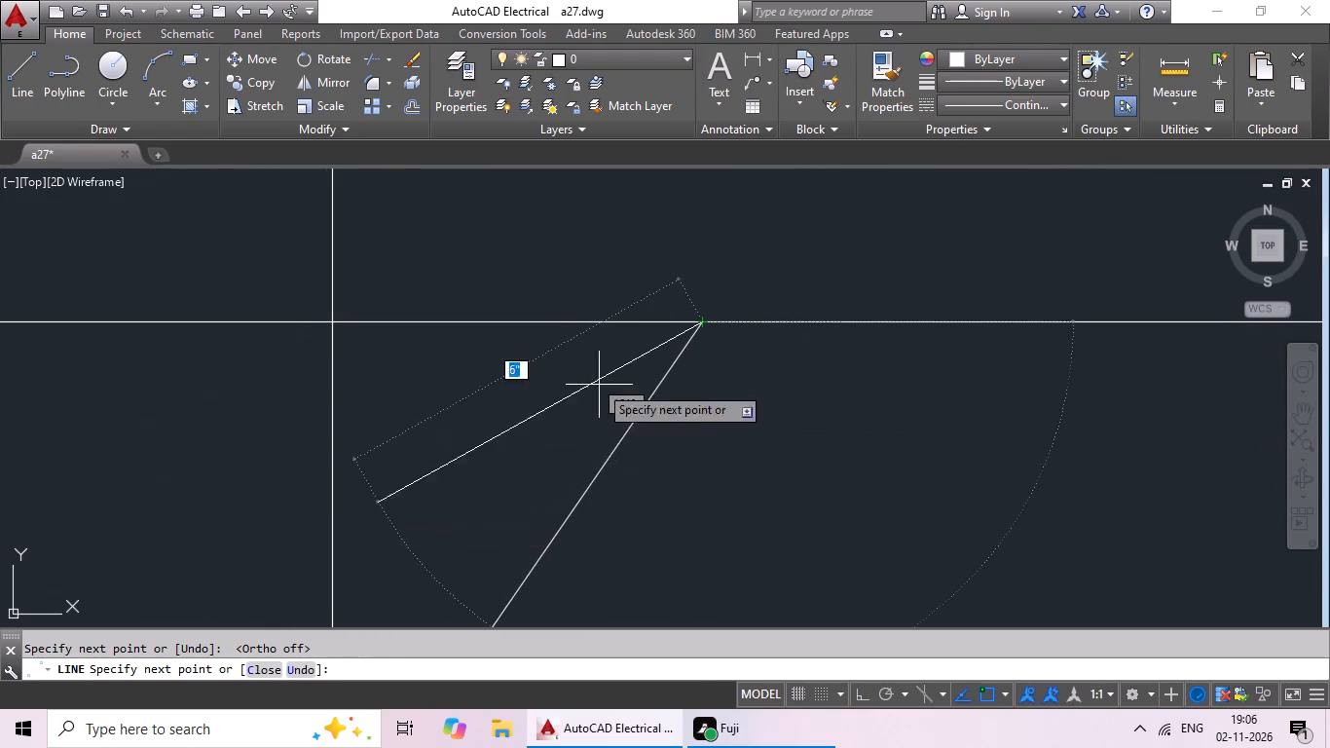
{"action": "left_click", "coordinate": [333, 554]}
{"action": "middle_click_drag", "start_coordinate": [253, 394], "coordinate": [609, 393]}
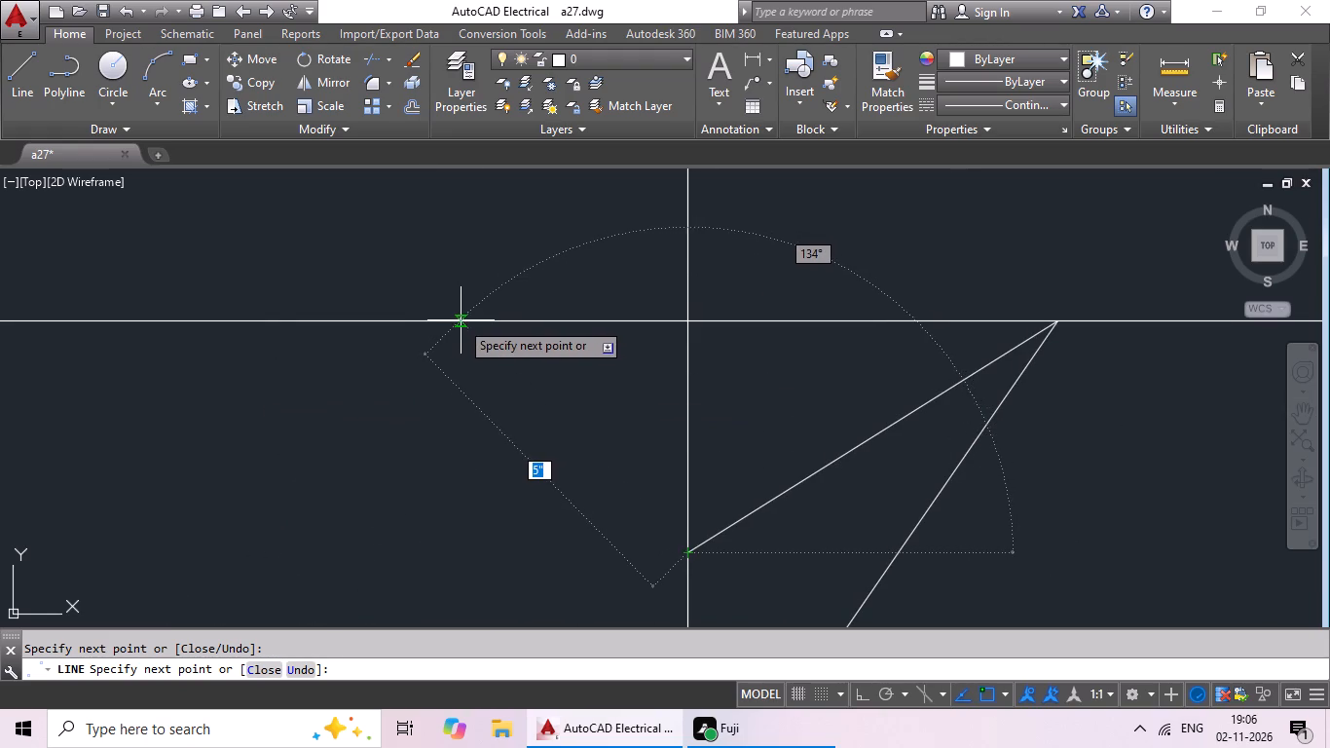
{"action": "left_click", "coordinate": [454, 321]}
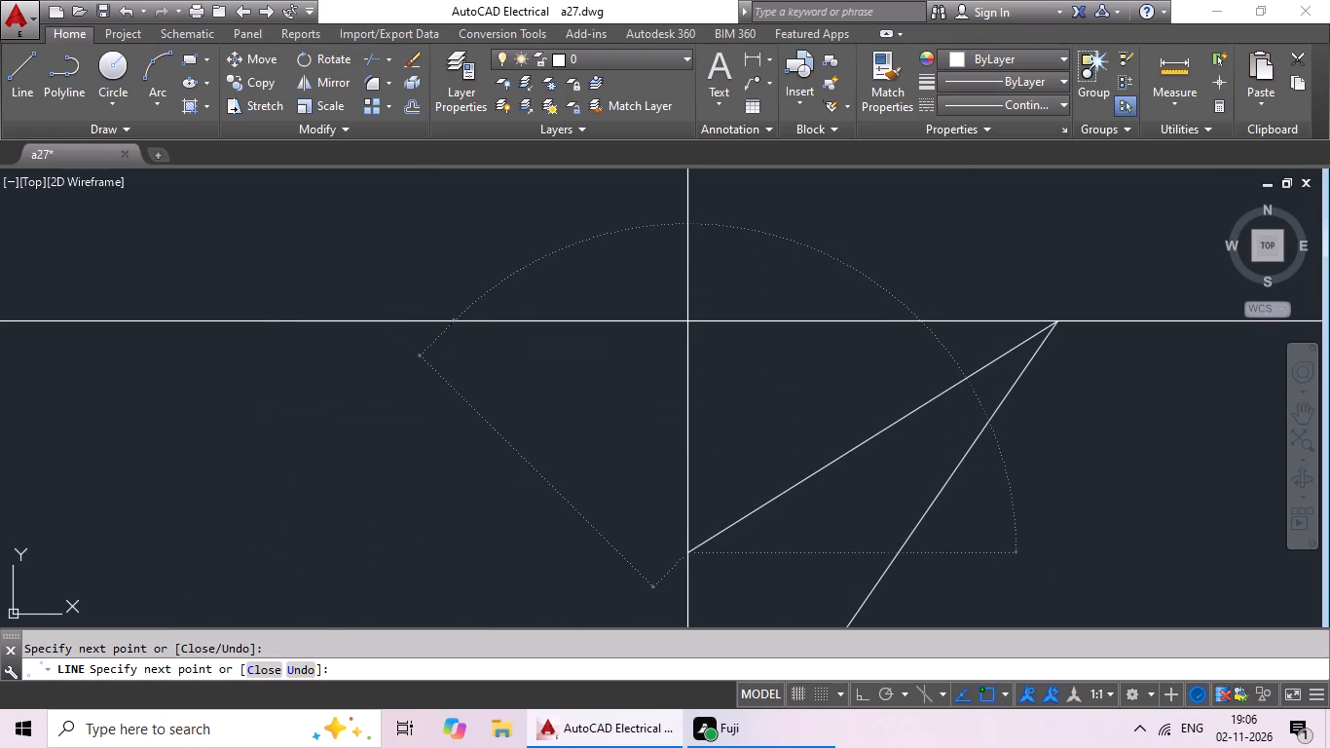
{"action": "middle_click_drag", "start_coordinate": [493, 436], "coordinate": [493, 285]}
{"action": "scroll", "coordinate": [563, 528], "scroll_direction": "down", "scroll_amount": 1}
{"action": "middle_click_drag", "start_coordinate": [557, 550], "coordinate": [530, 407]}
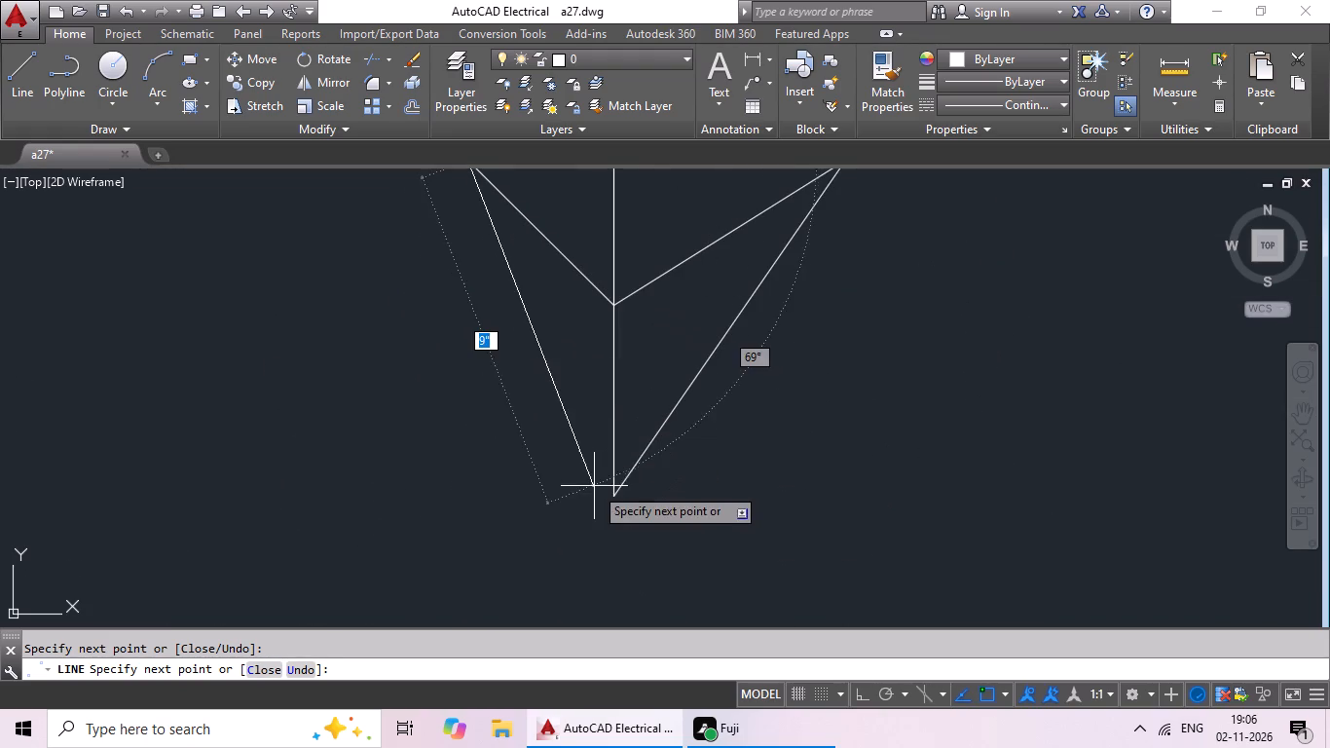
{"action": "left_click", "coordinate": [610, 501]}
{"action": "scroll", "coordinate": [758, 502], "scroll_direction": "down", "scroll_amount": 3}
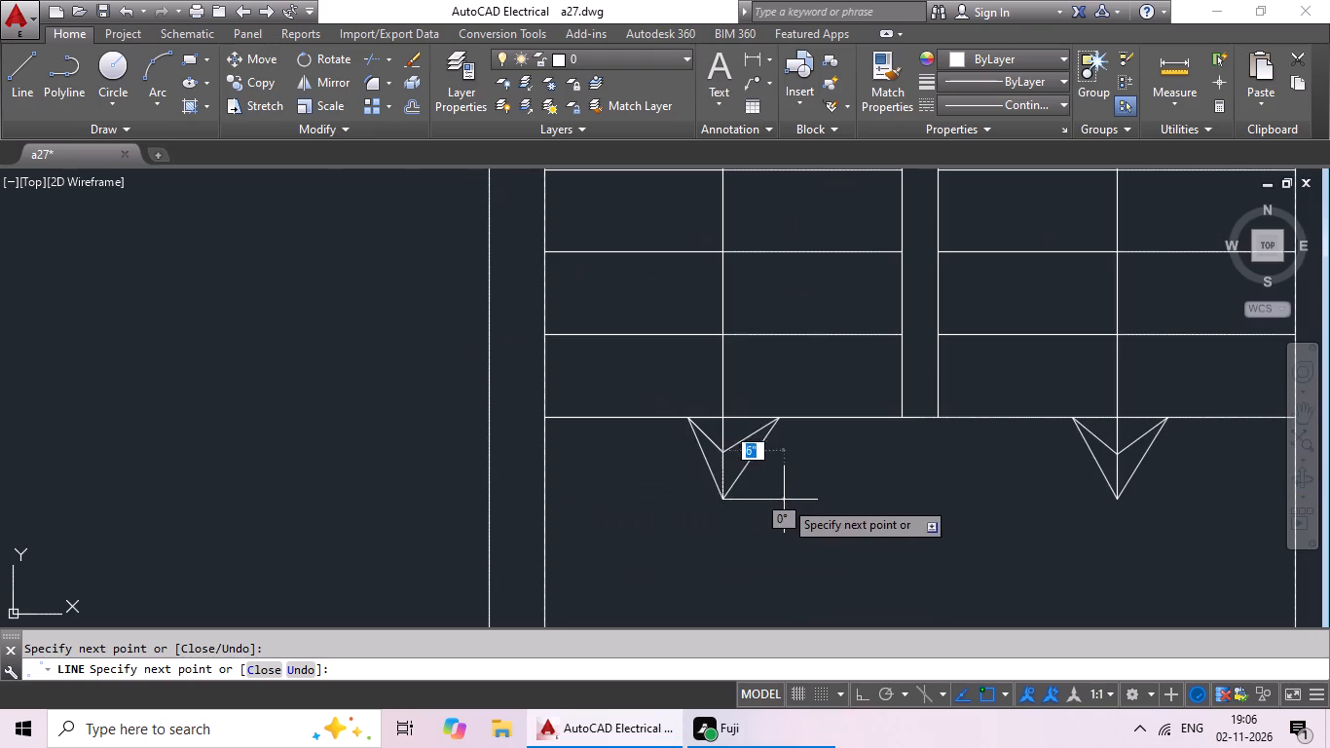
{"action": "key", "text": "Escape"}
Erase the two short vertical partition lines inside the north outer wall above the staircase.
{"action": "scroll", "coordinate": [781, 504], "scroll_direction": "down", "scroll_amount": 1}
{"action": "middle_click_drag", "start_coordinate": [827, 496], "coordinate": [684, 536]}
{"action": "scroll", "coordinate": [695, 532], "scroll_direction": "down", "scroll_amount": 1}
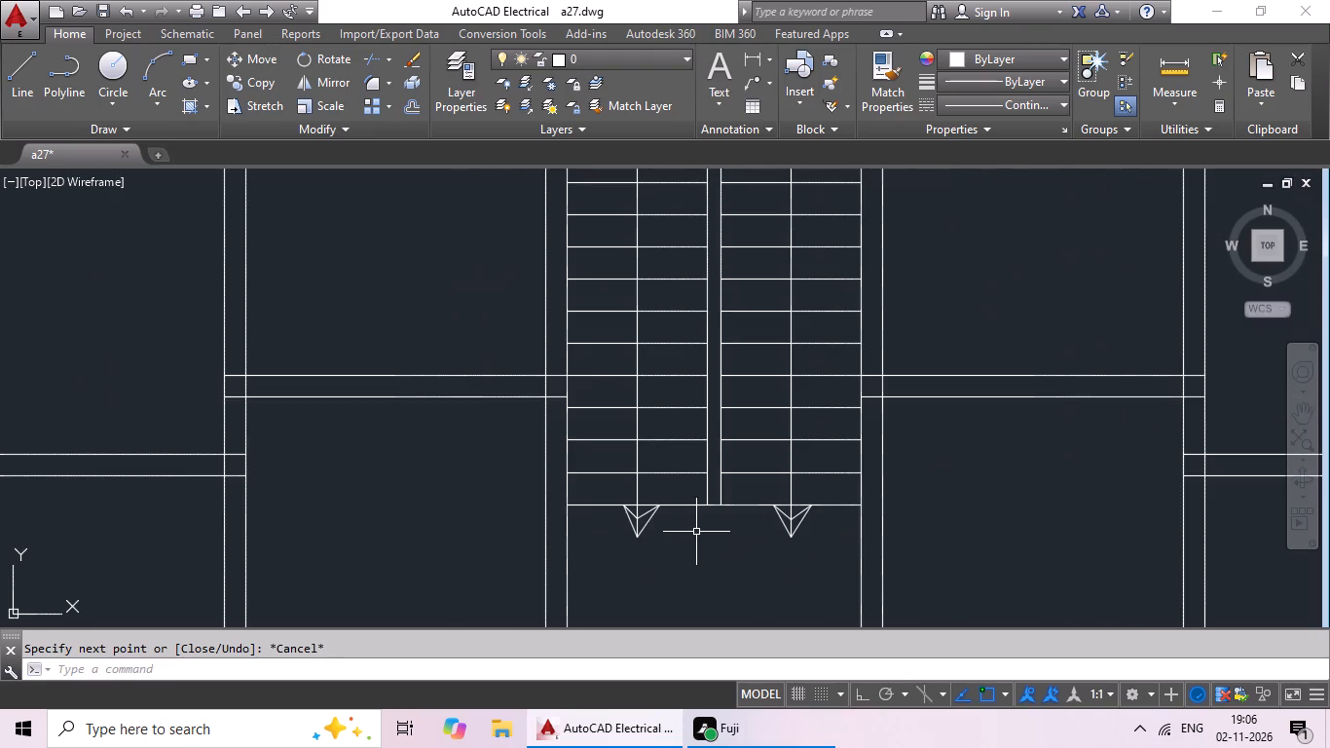
{"action": "scroll", "coordinate": [695, 538], "scroll_direction": "down", "scroll_amount": 2}
{"action": "middle_click_drag", "start_coordinate": [702, 541], "coordinate": [563, 505]}
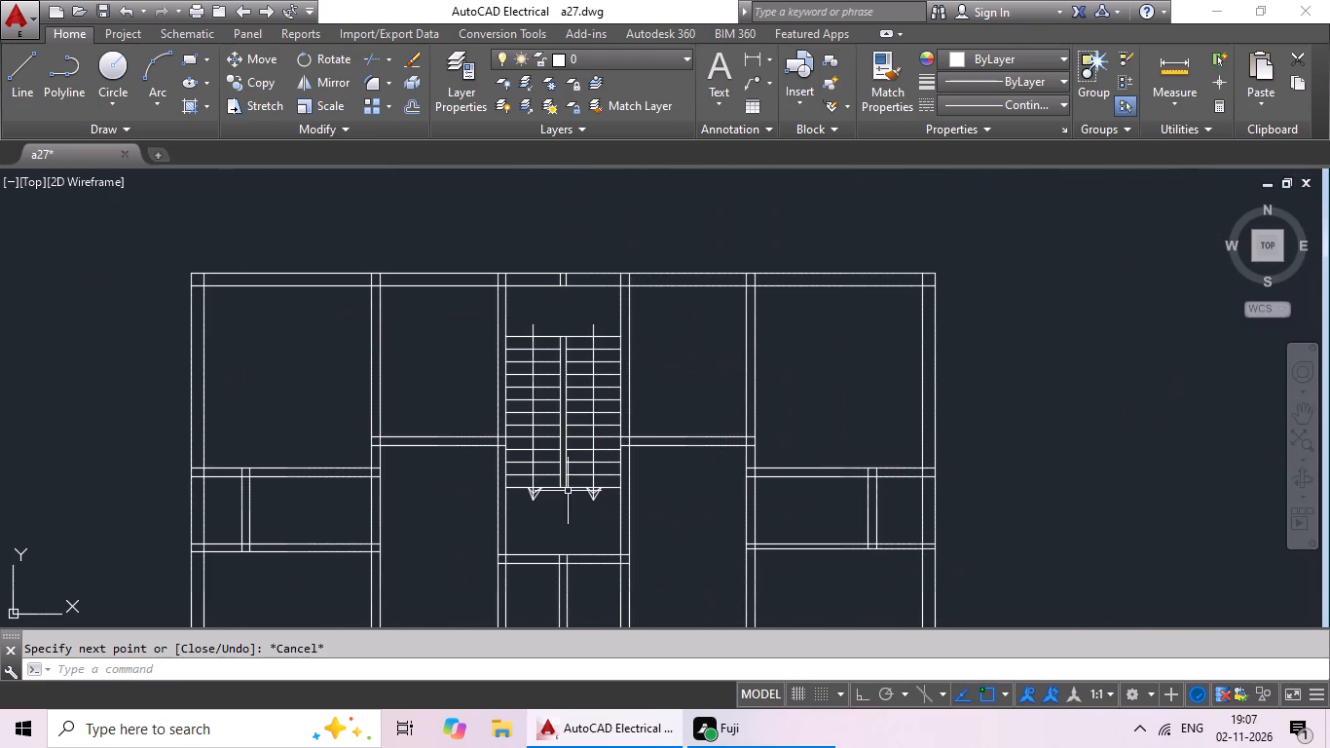
{"action": "scroll", "coordinate": [581, 285], "scroll_direction": "up", "scroll_amount": 3}
{"action": "middle_click_drag", "start_coordinate": [560, 347], "coordinate": [560, 397]}
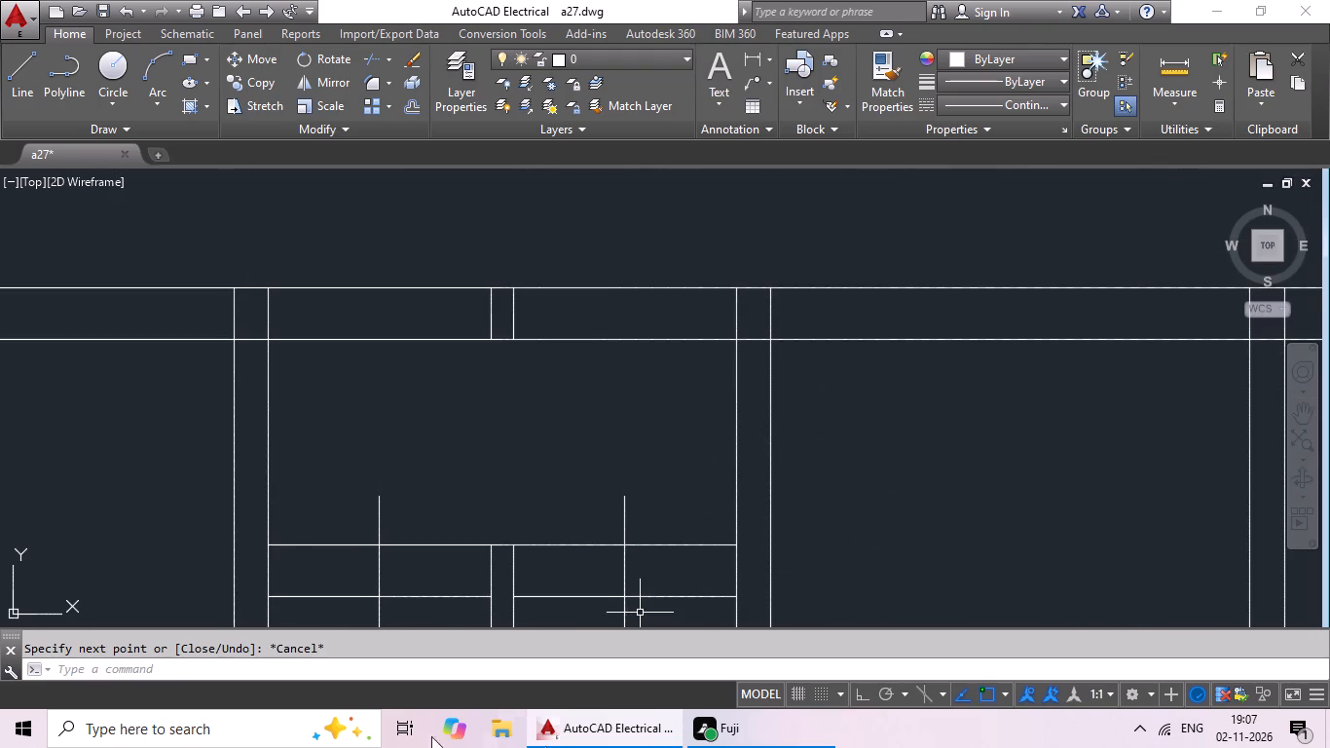
{"action": "scroll", "coordinate": [509, 307], "scroll_direction": "up", "scroll_amount": 4}
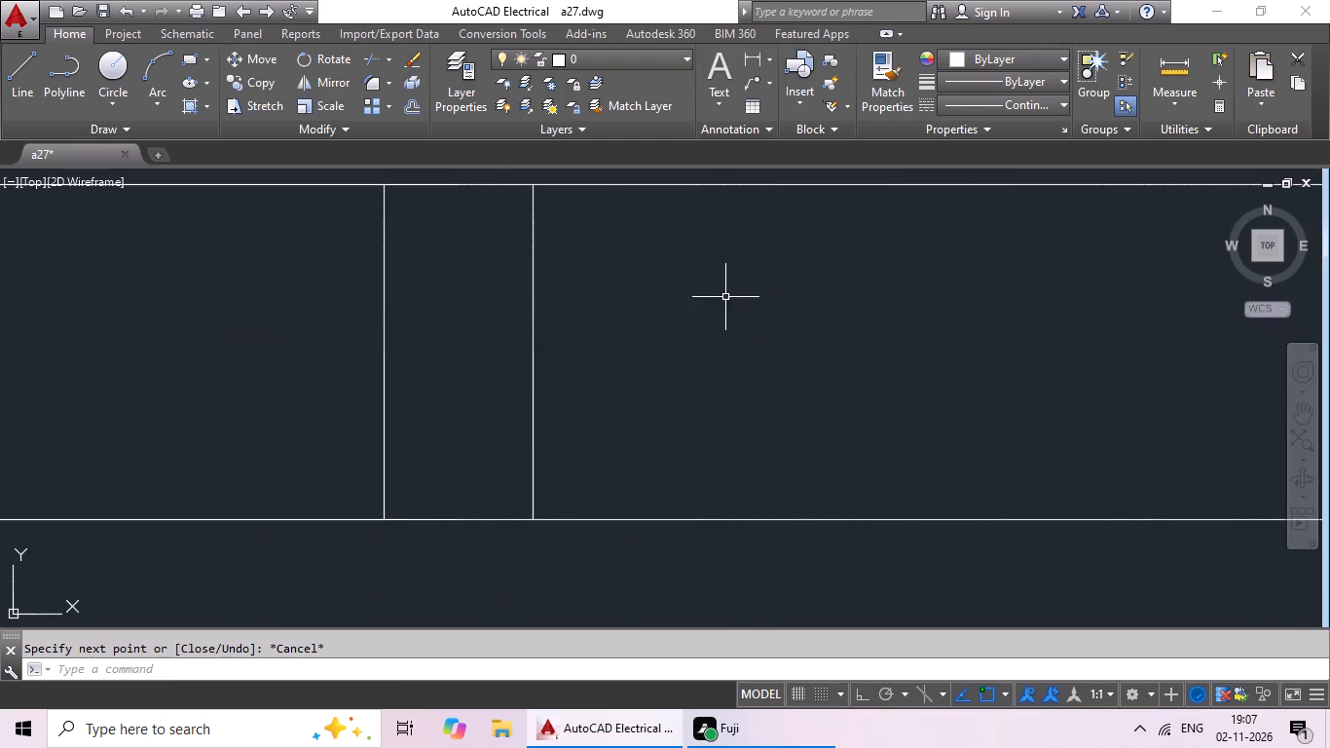
{"action": "left_click_drag", "start_coordinate": [720, 293], "coordinate": [274, 392]}
{"action": "key", "text": "Delete"}
{"action": "scroll", "coordinate": [431, 382], "scroll_direction": "down", "scroll_amount": 7}
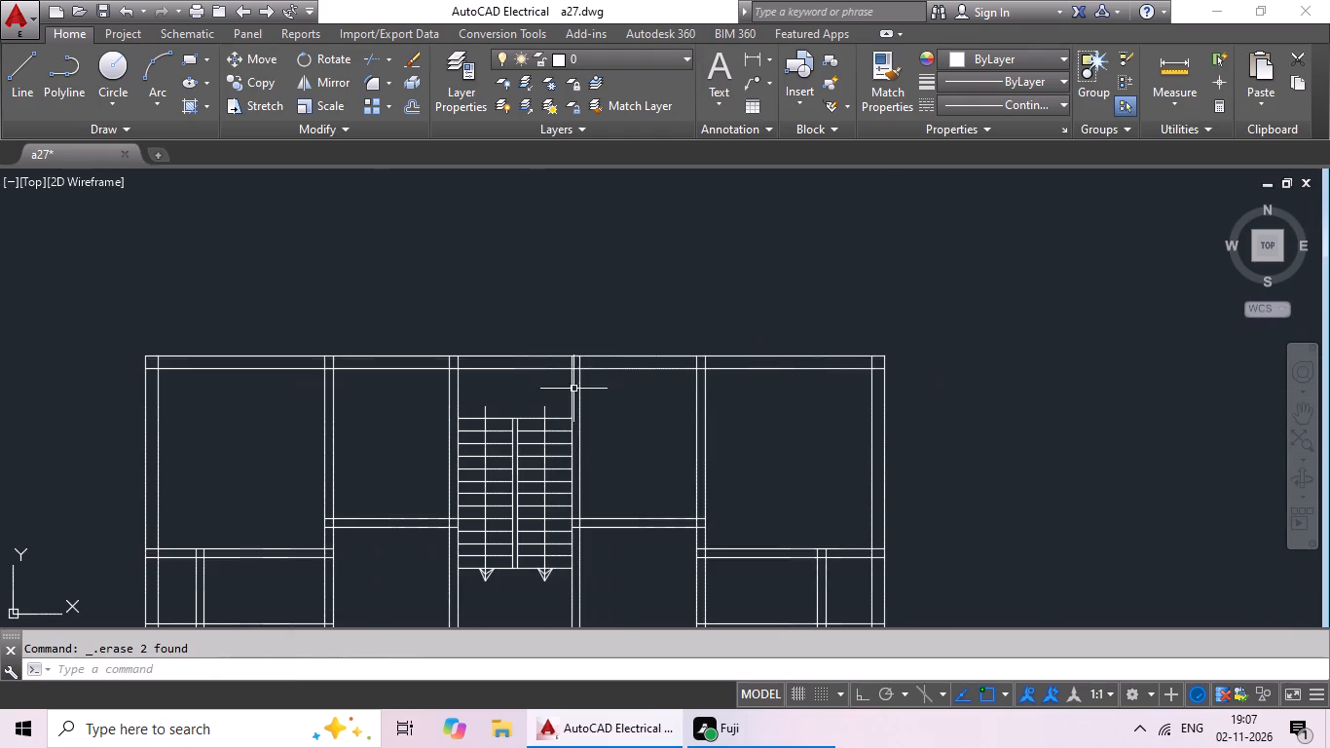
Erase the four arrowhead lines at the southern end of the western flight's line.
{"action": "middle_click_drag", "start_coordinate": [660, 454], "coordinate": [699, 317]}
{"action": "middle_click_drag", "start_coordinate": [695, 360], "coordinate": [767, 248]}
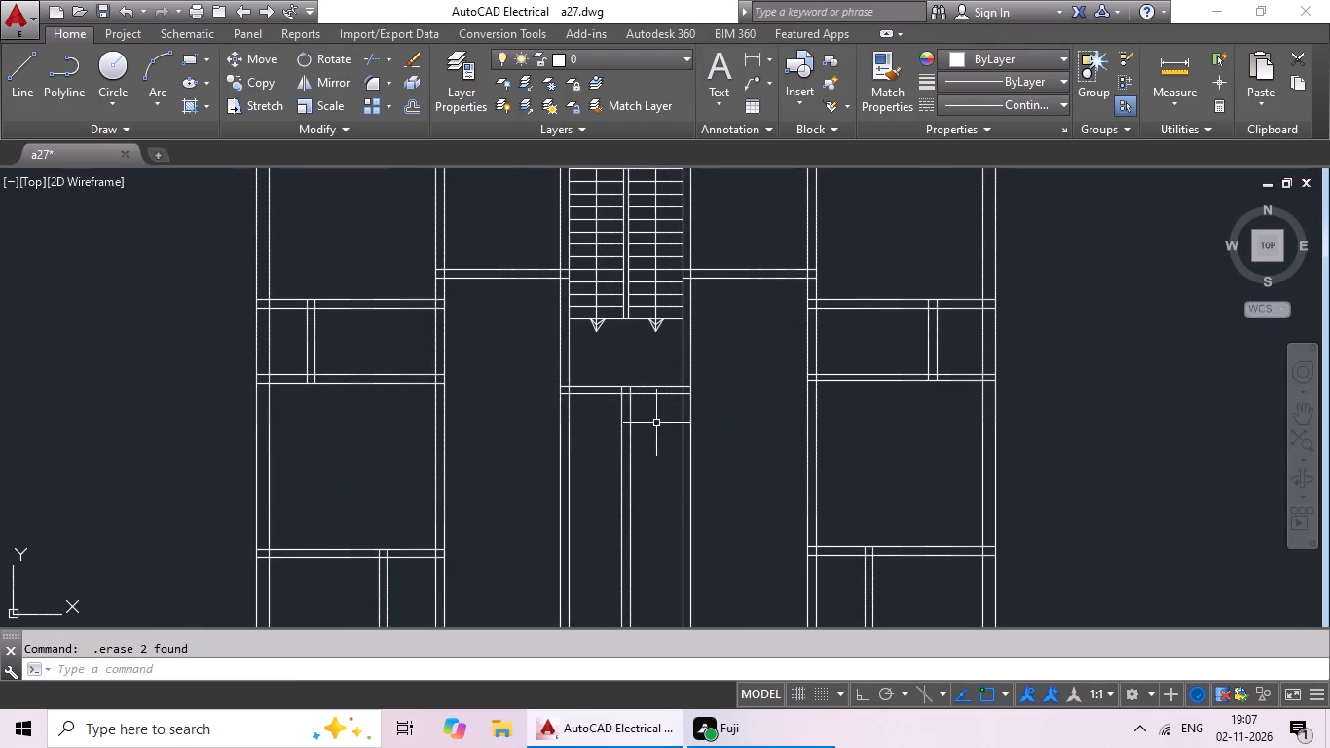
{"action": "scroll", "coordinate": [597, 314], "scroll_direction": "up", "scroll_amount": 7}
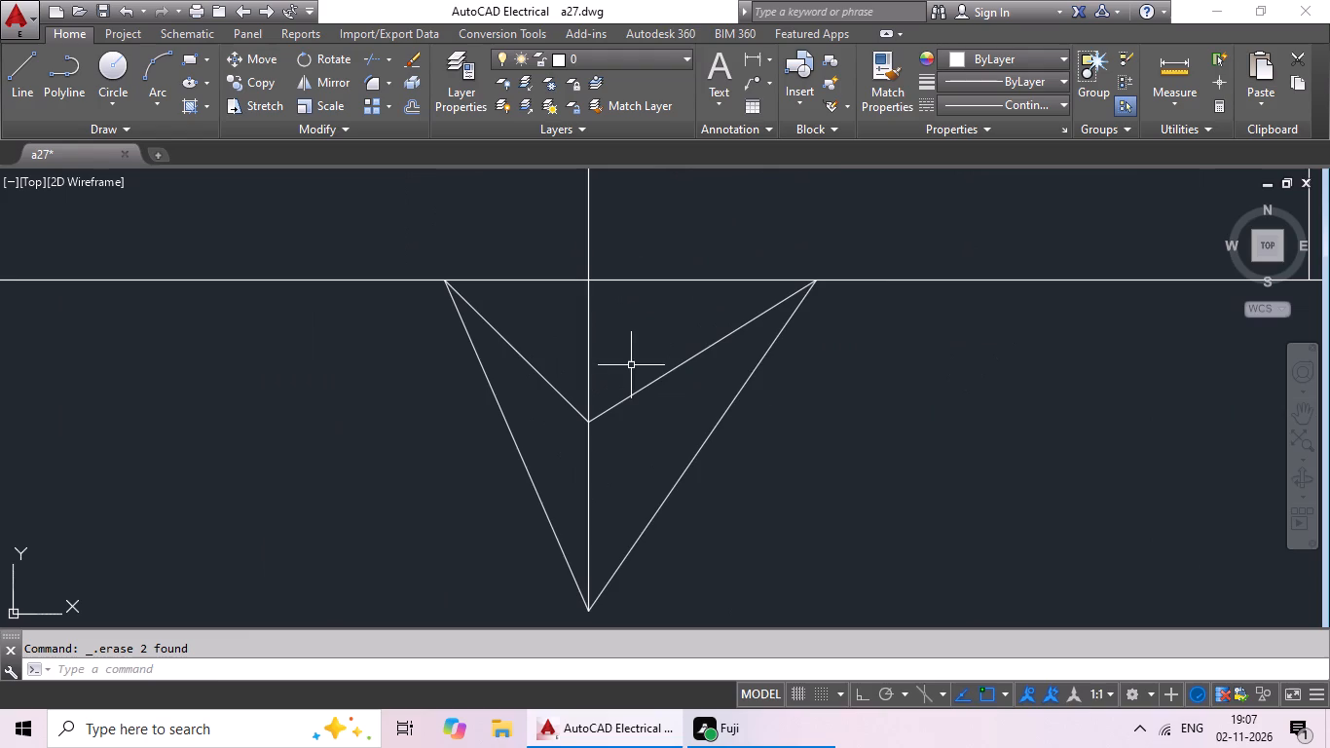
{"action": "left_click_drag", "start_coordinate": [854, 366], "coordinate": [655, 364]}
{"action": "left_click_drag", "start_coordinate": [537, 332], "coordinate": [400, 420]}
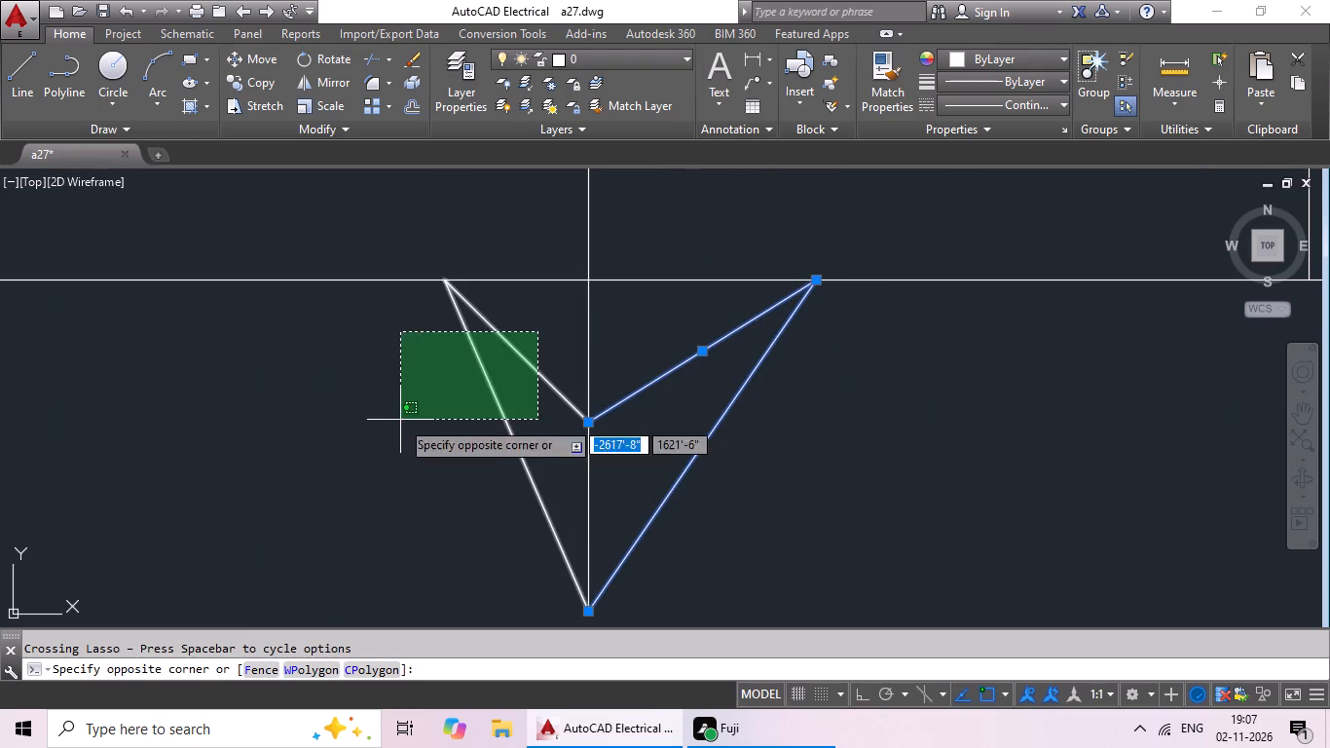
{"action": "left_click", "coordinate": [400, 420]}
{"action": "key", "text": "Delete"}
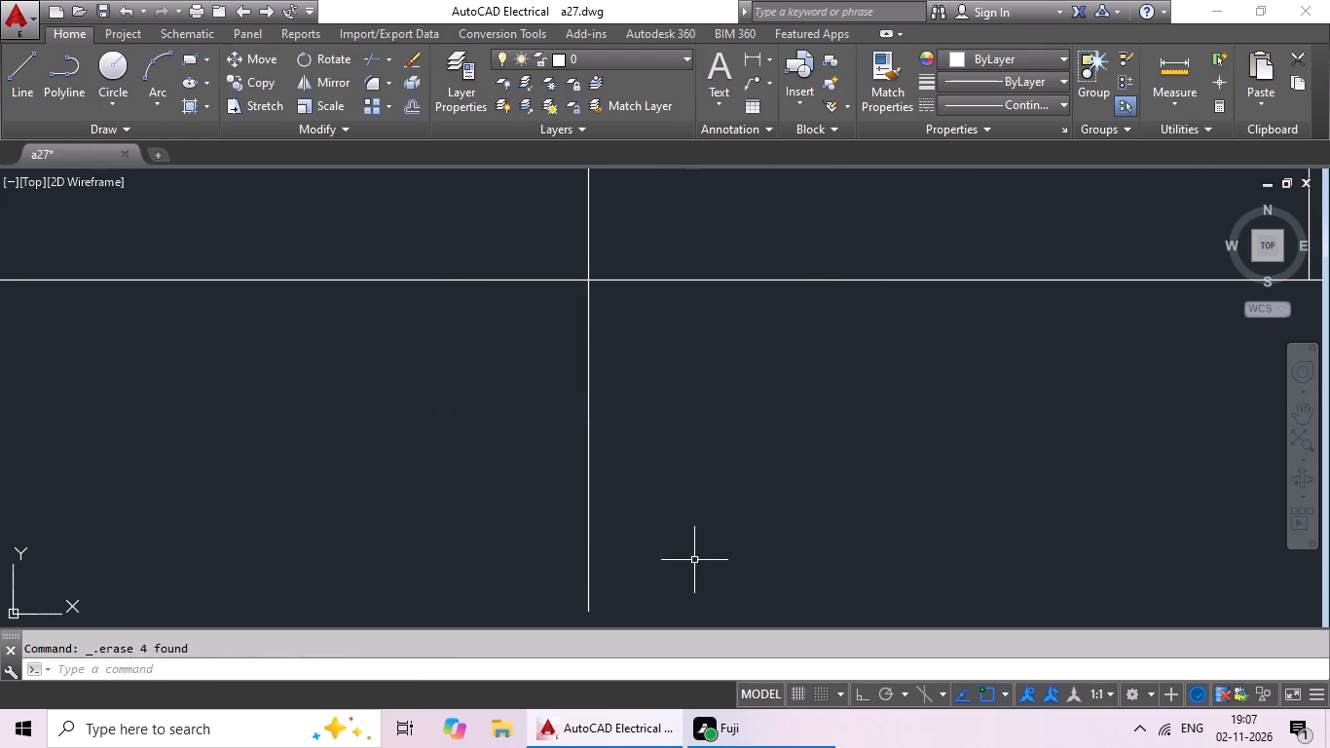
Change the western flight's vertical line to the ACAD_ISO07W100 dotted linetype.
{"action": "left_click", "coordinate": [587, 501]}
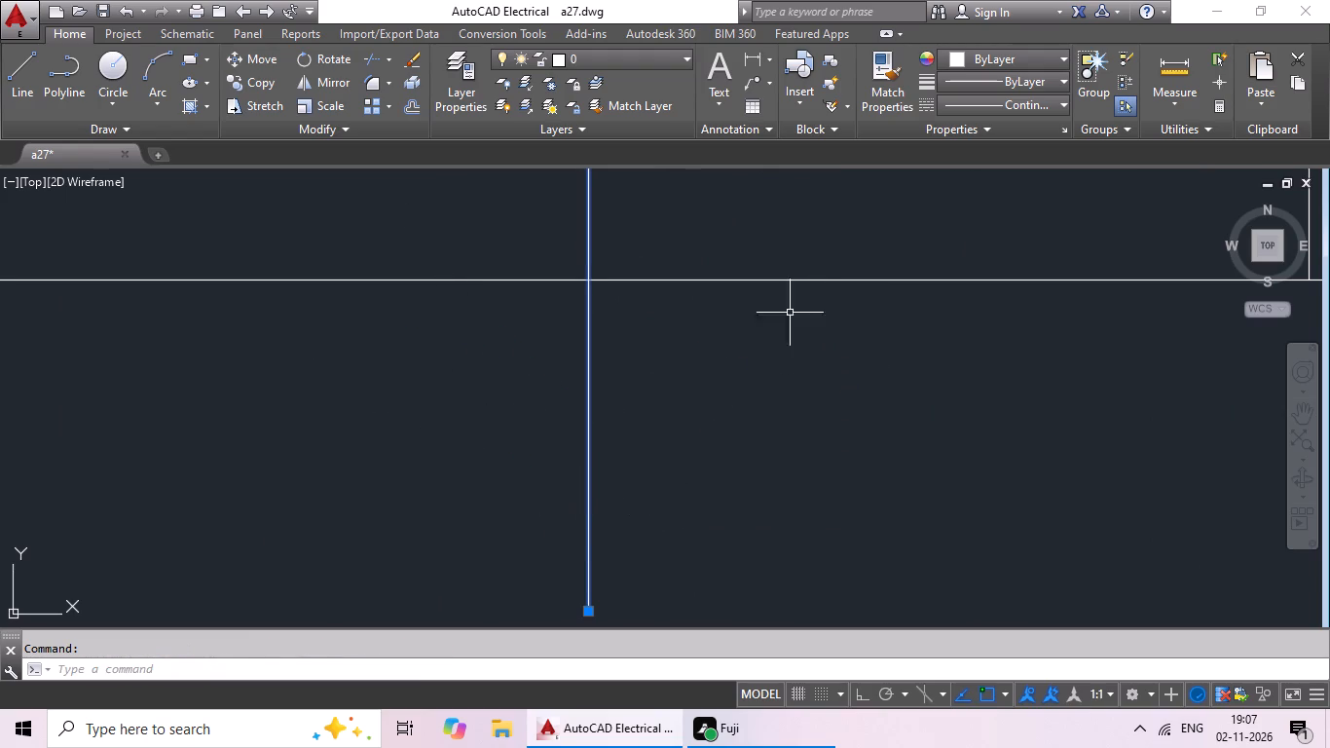
{"action": "left_click", "coordinate": [1051, 106]}
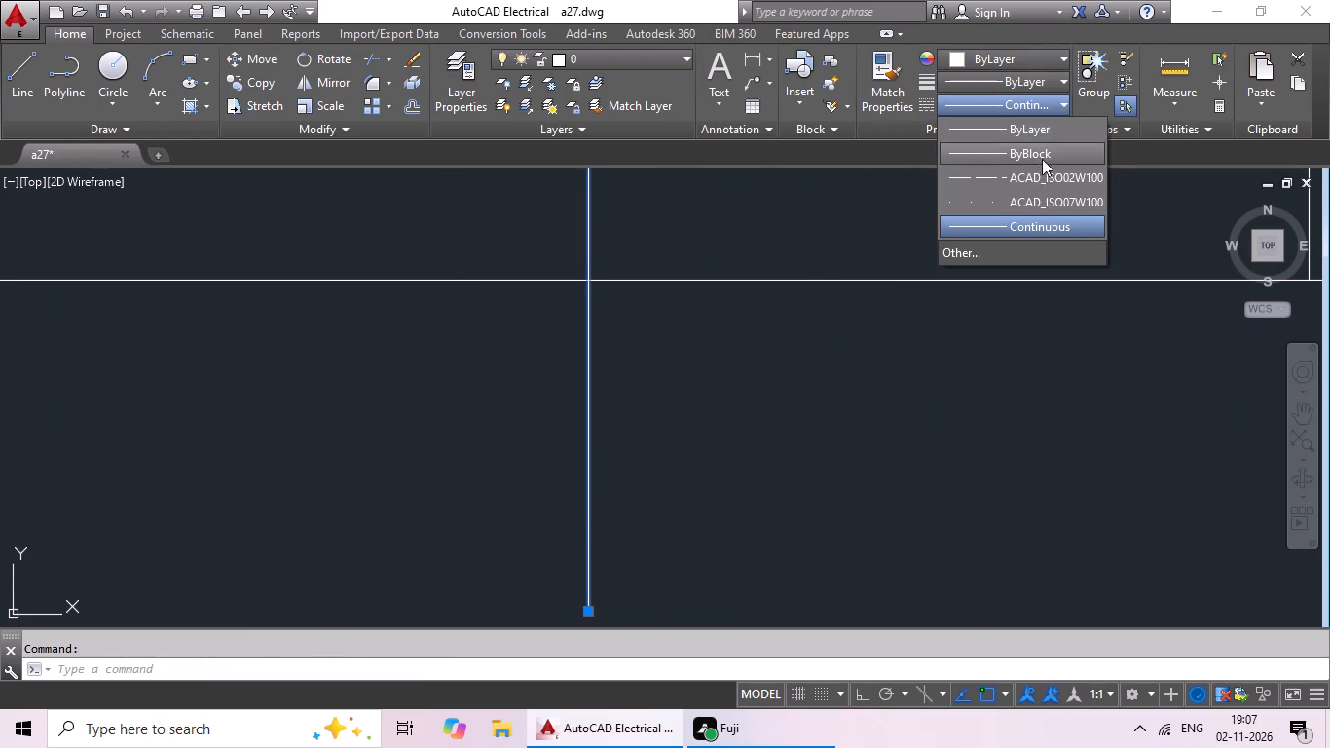
{"action": "left_click", "coordinate": [1018, 197]}
{"action": "scroll", "coordinate": [973, 294], "scroll_direction": "down", "scroll_amount": 4}
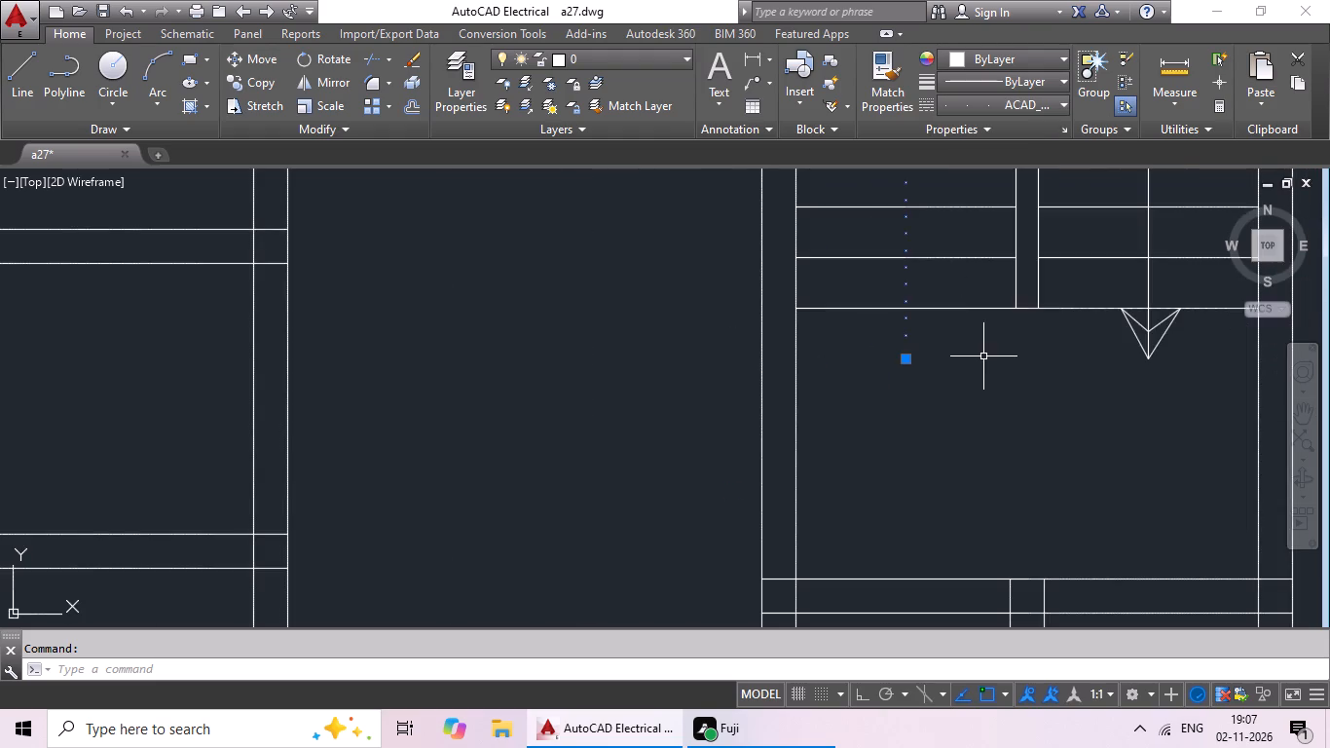
{"action": "middle_click_drag", "start_coordinate": [980, 360], "coordinate": [702, 496]}
{"action": "key", "text": "Escape"}
{"action": "scroll", "coordinate": [708, 472], "scroll_direction": "down", "scroll_amount": 2}
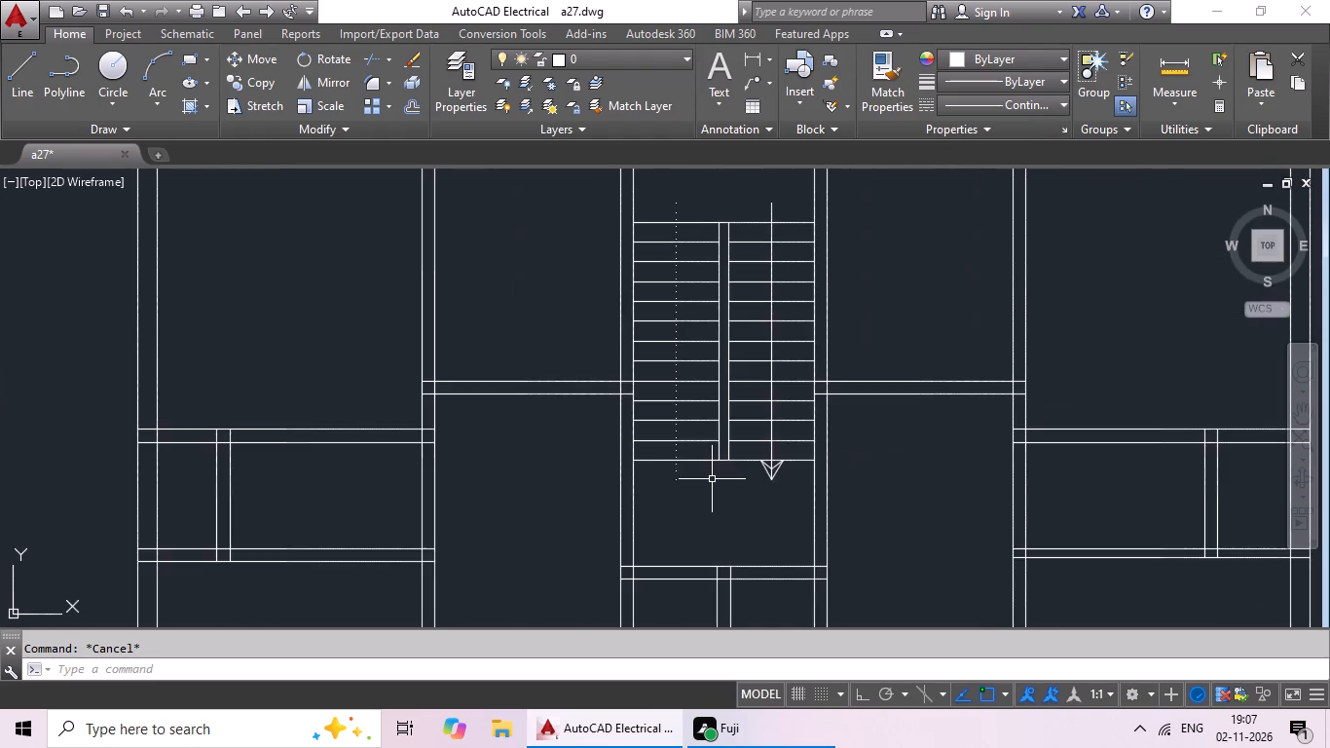
{"action": "middle_click_drag", "start_coordinate": [712, 479], "coordinate": [678, 489]}
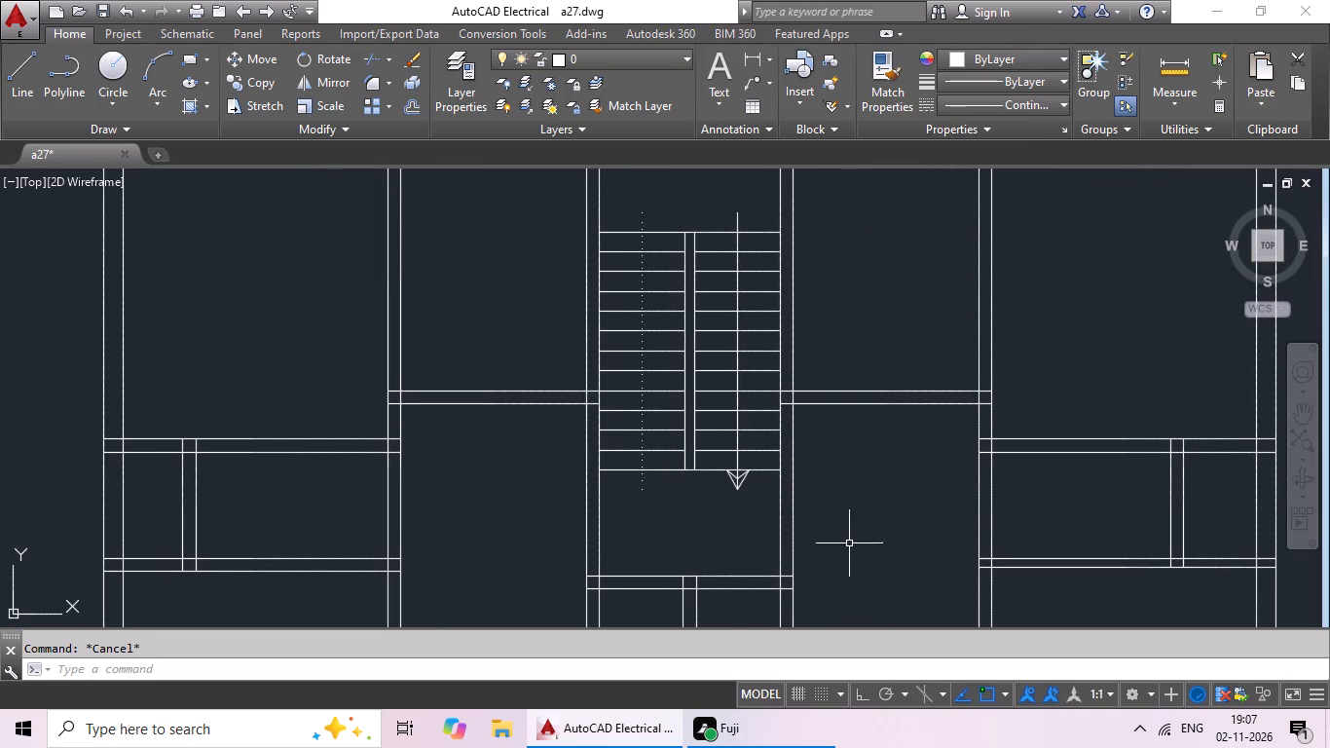
Trim the inner wall lines that overrun the outer wall's southeast corner of the southern block.
{"action": "middle_click_drag", "start_coordinate": [826, 541], "coordinate": [788, 415]}
{"action": "scroll", "coordinate": [814, 467], "scroll_direction": "down", "scroll_amount": 1}
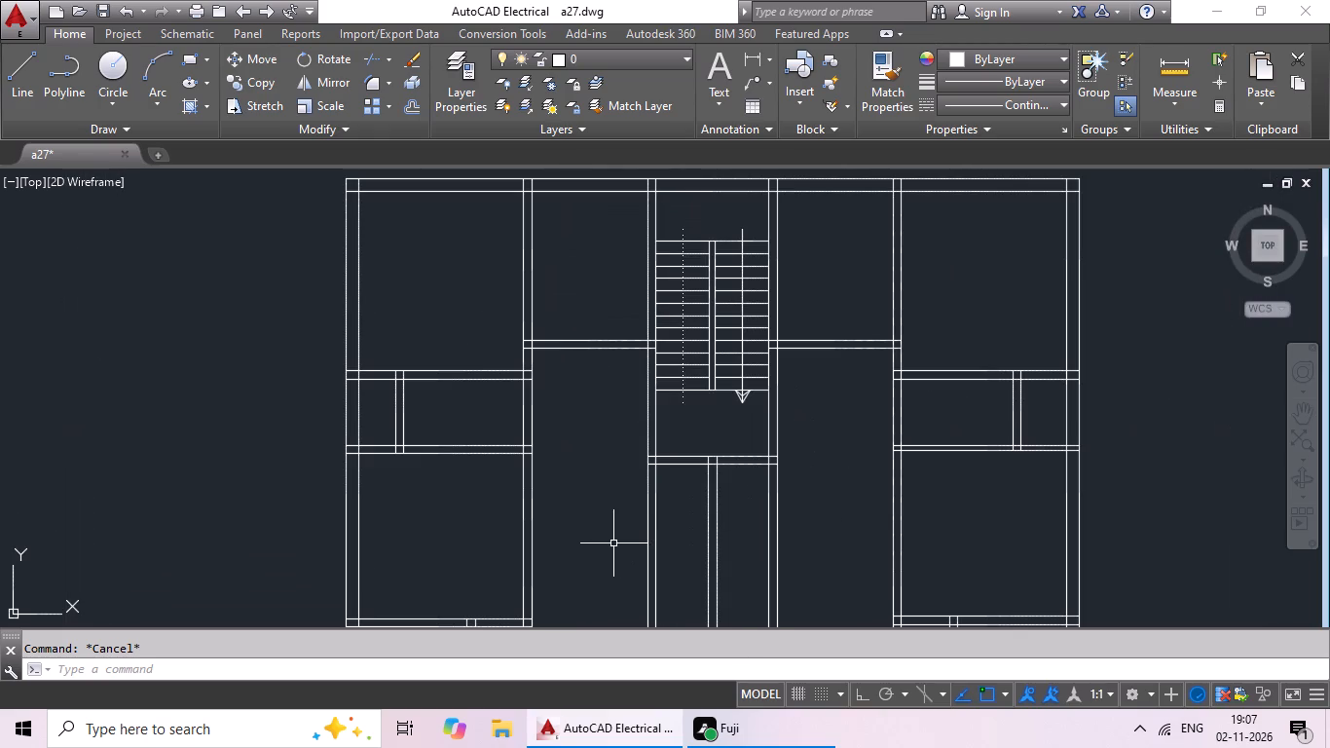
{"action": "key", "text": "Escape"}
{"action": "key", "text": "Escape"}
{"action": "type", "text": "tr"}
{"action": "key", "text": "space"}
{"action": "key", "text": "space"}
{"action": "scroll", "coordinate": [614, 546], "scroll_direction": "down", "scroll_amount": 2}
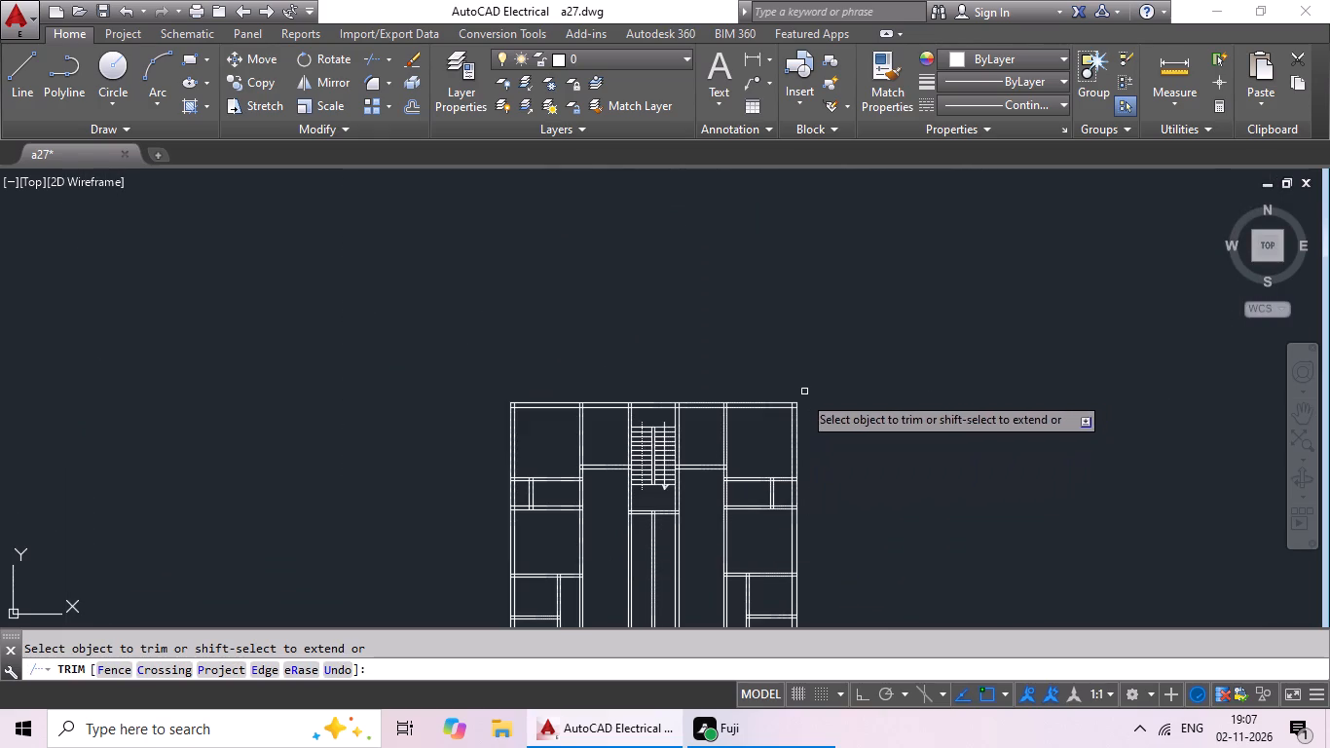
{"action": "scroll", "coordinate": [797, 402], "scroll_direction": "up", "scroll_amount": 4}
{"action": "middle_click_drag", "start_coordinate": [745, 463], "coordinate": [413, 381]}
{"action": "scroll", "coordinate": [464, 409], "scroll_direction": "down", "scroll_amount": 2}
{"action": "middle_click_drag", "start_coordinate": [388, 483], "coordinate": [421, 421]}
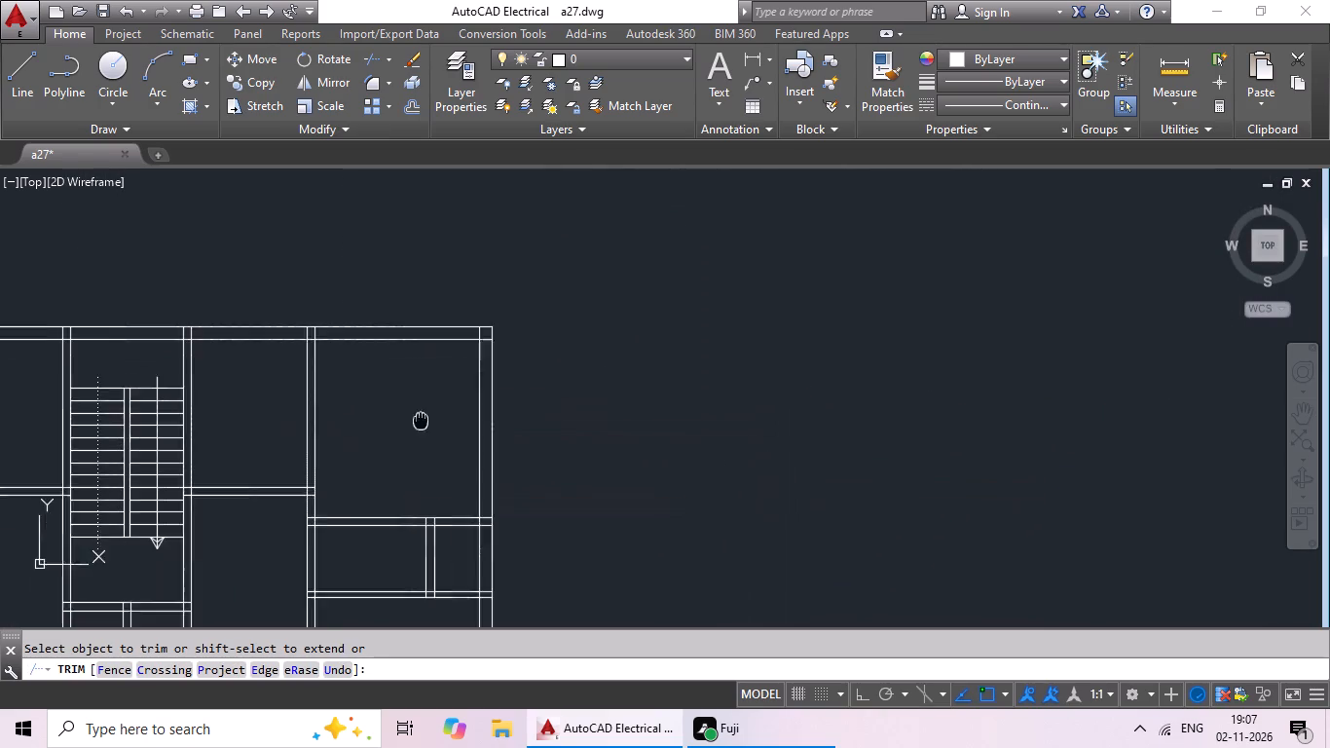
{"action": "middle_click_drag", "start_coordinate": [460, 346], "coordinate": [473, 322]}
{"action": "scroll", "coordinate": [475, 406], "scroll_direction": "down", "scroll_amount": 2}
{"action": "middle_click_drag", "start_coordinate": [463, 435], "coordinate": [492, 283]}
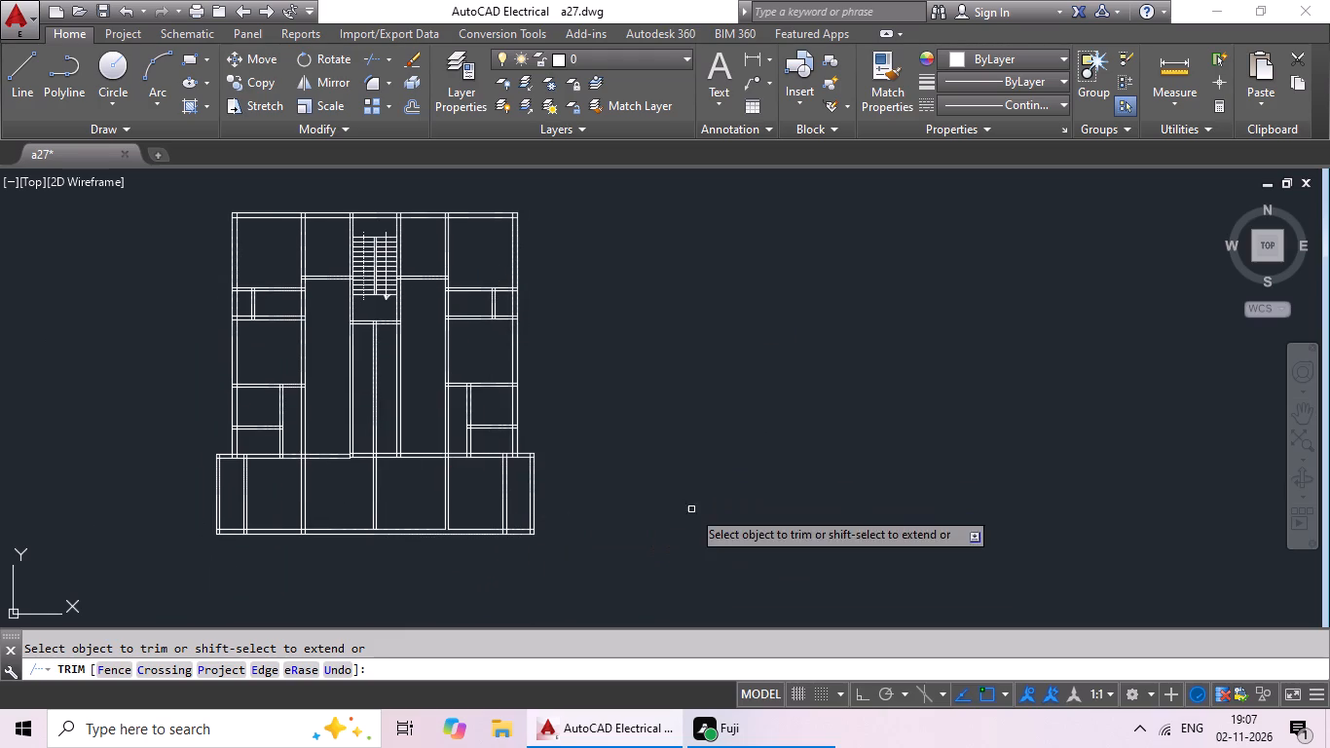
{"action": "scroll", "coordinate": [536, 537], "scroll_direction": "up", "scroll_amount": 8}
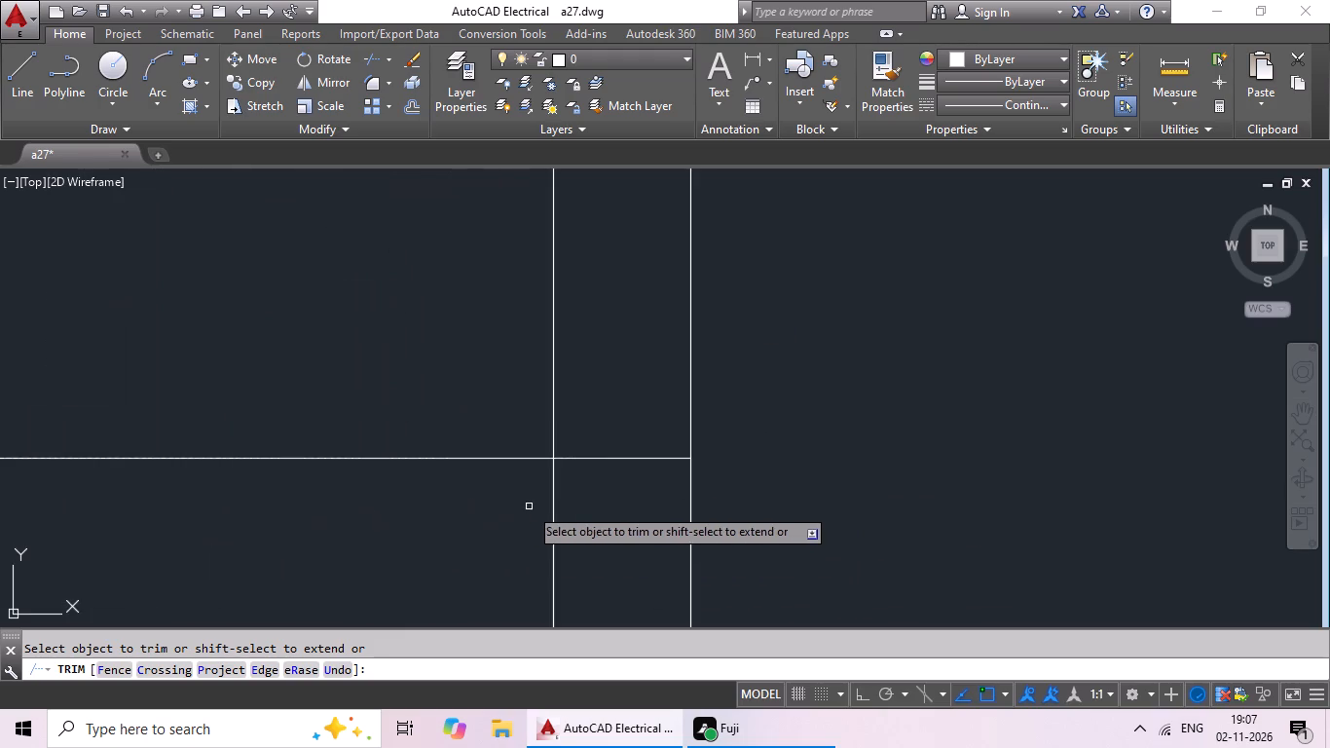
{"action": "scroll", "coordinate": [588, 493], "scroll_direction": "down", "scroll_amount": 2}
{"action": "middle_click_drag", "start_coordinate": [588, 491], "coordinate": [618, 384]}
{"action": "scroll", "coordinate": [626, 403], "scroll_direction": "up", "scroll_amount": 1}
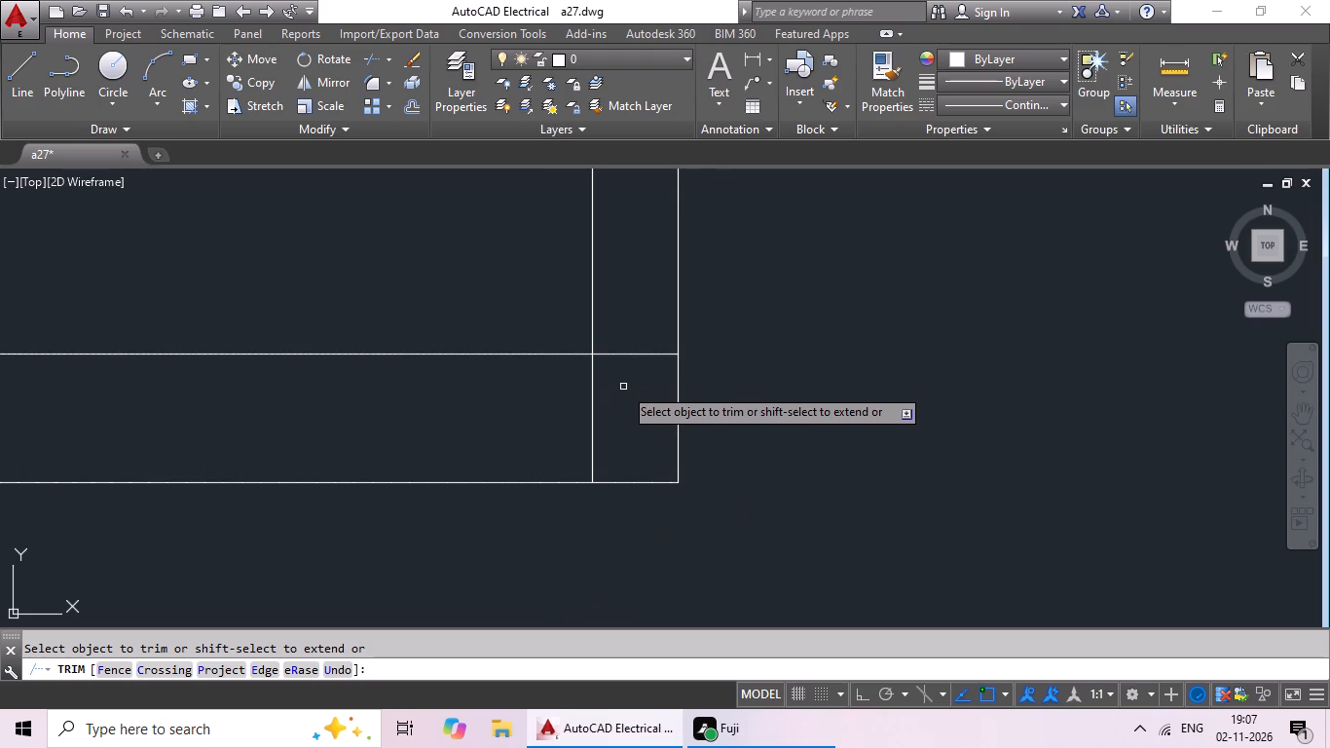
{"action": "scroll", "coordinate": [634, 369], "scroll_direction": "up", "scroll_amount": 4}
{"action": "scroll", "coordinate": [643, 375], "scroll_direction": "down", "scroll_amount": 9}
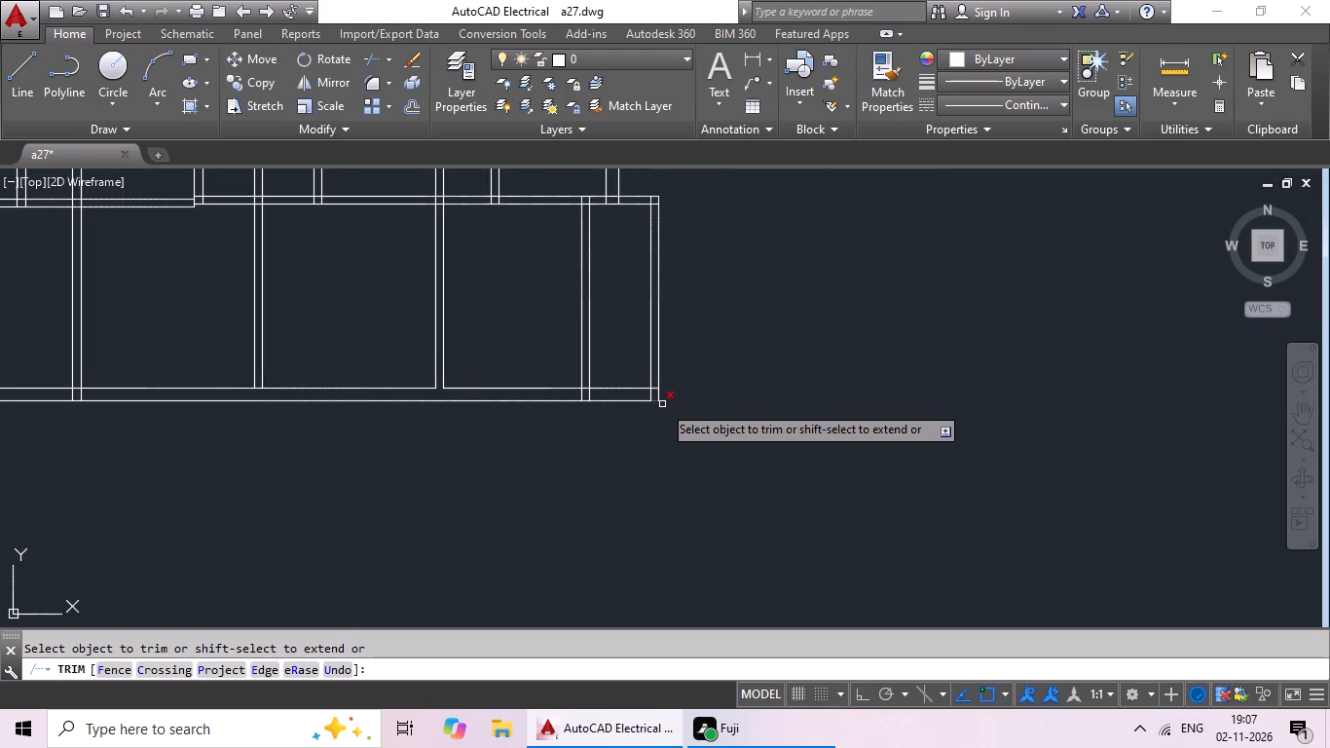
{"action": "scroll", "coordinate": [652, 389], "scroll_direction": "up", "scroll_amount": 8}
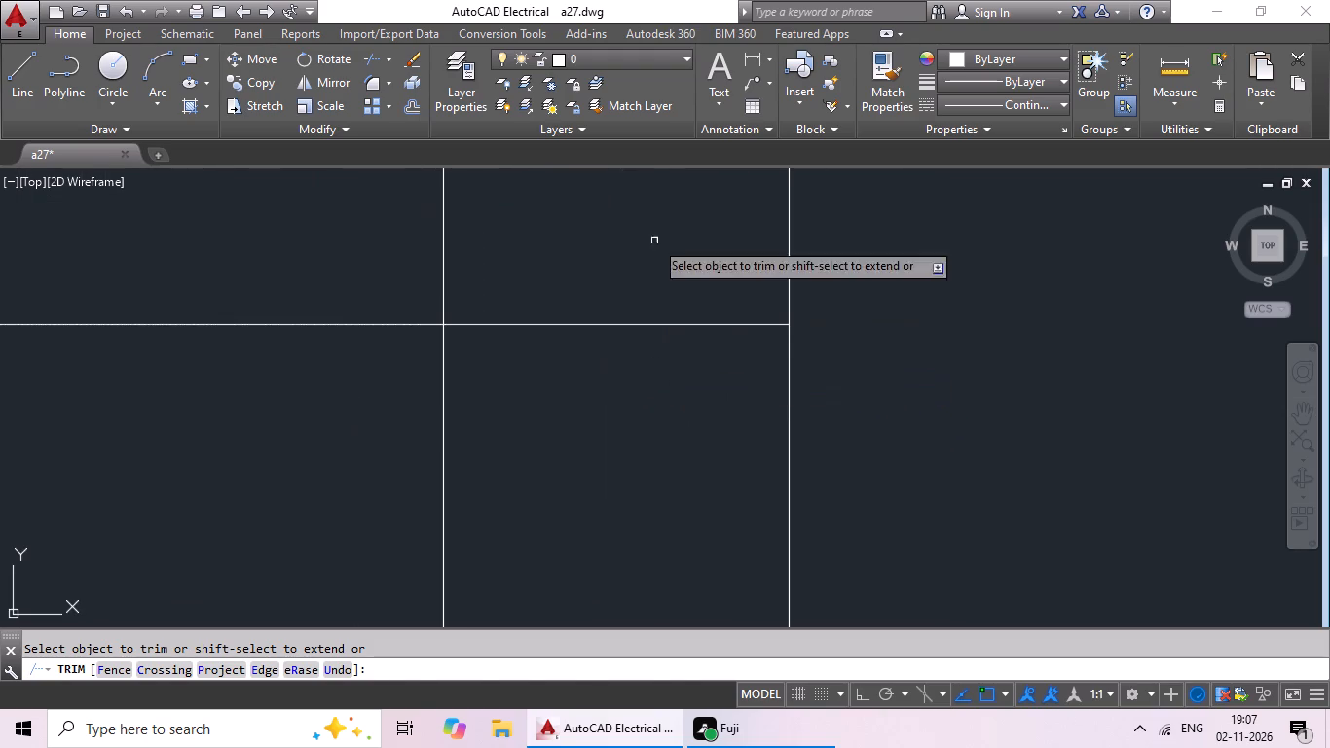
{"action": "left_click_drag", "start_coordinate": [650, 253], "coordinate": [589, 400]}
{"action": "left_click", "coordinate": [589, 398]}
{"action": "left_click_drag", "start_coordinate": [669, 369], "coordinate": [296, 509]}
{"action": "left_click_drag", "start_coordinate": [303, 502], "coordinate": [323, 496]}
Trim the overlapping lines where the southern block's easternmost partition meets the south outer wall.
{"action": "scroll", "coordinate": [472, 460], "scroll_direction": "down", "scroll_amount": 4}
{"action": "middle_click_drag", "start_coordinate": [369, 462], "coordinate": [939, 440]}
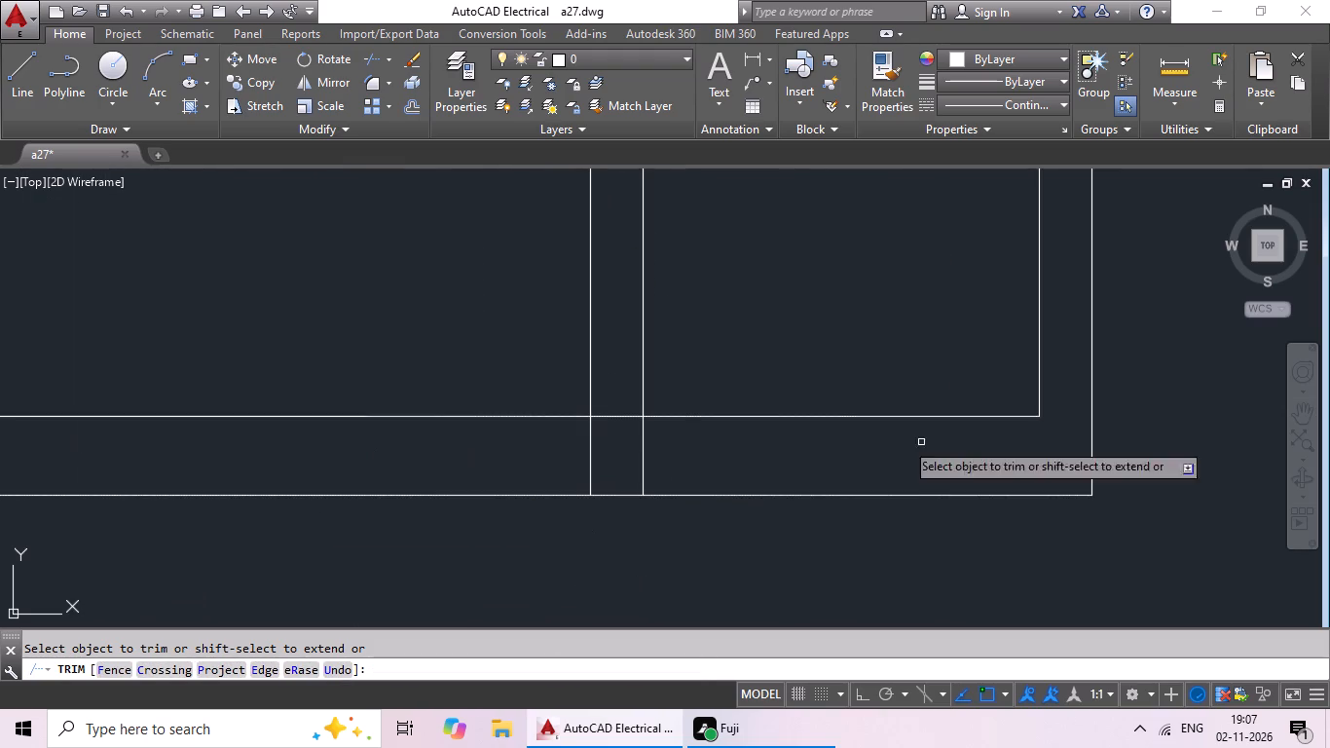
{"action": "scroll", "coordinate": [685, 428], "scroll_direction": "up", "scroll_amount": 1}
{"action": "left_click_drag", "start_coordinate": [736, 431], "coordinate": [462, 437]}
{"action": "left_click", "coordinate": [453, 443]}
{"action": "left_click_drag", "start_coordinate": [572, 354], "coordinate": [560, 440]}
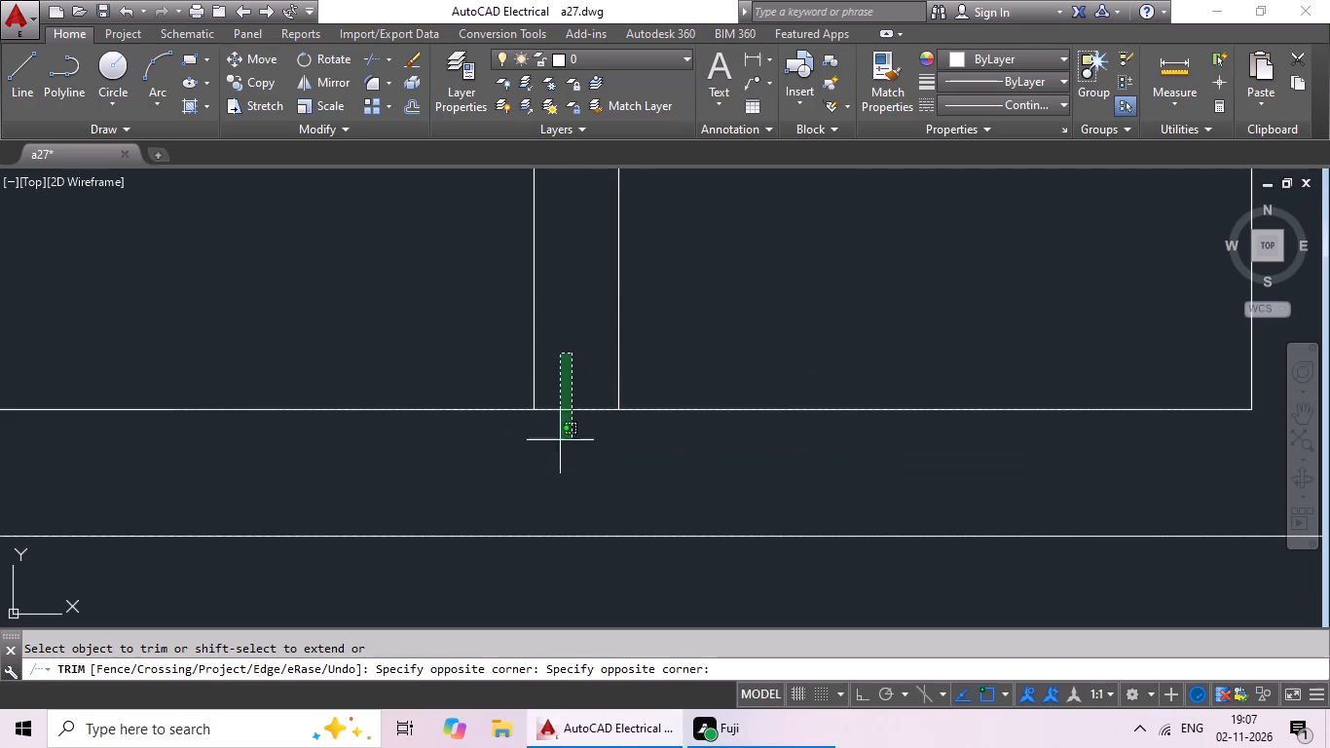
{"action": "left_click_drag", "start_coordinate": [560, 440], "coordinate": [558, 446]}
{"action": "left_click", "coordinate": [558, 446]}
Trim the overlapping lines where the second partition from the west meets the south outer wall.
{"action": "middle_click_drag", "start_coordinate": [405, 452], "coordinate": [972, 426]}
{"action": "middle_click_drag", "start_coordinate": [487, 376], "coordinate": [1289, 505]}
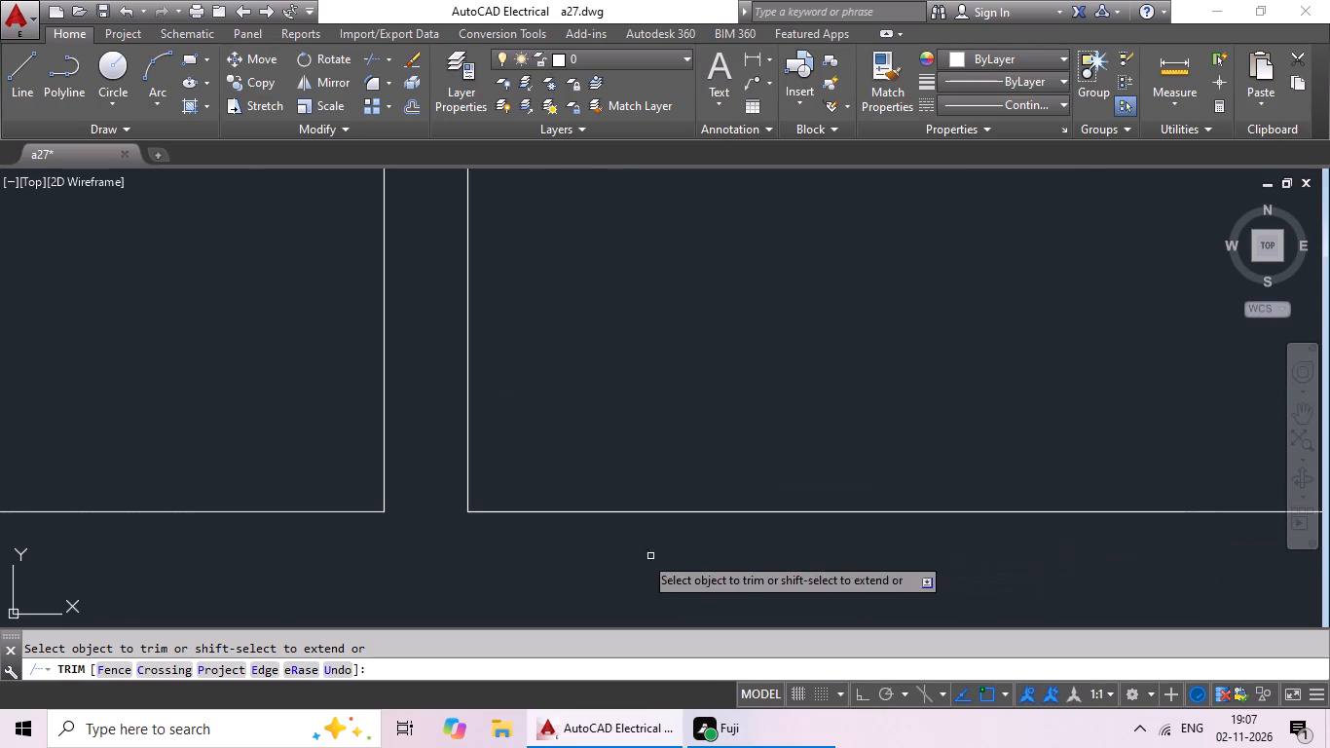
{"action": "middle_click_drag", "start_coordinate": [612, 489], "coordinate": [662, 364]}
{"action": "scroll", "coordinate": [674, 368], "scroll_direction": "down", "scroll_amount": 3}
{"action": "scroll", "coordinate": [576, 467], "scroll_direction": "down", "scroll_amount": 2}
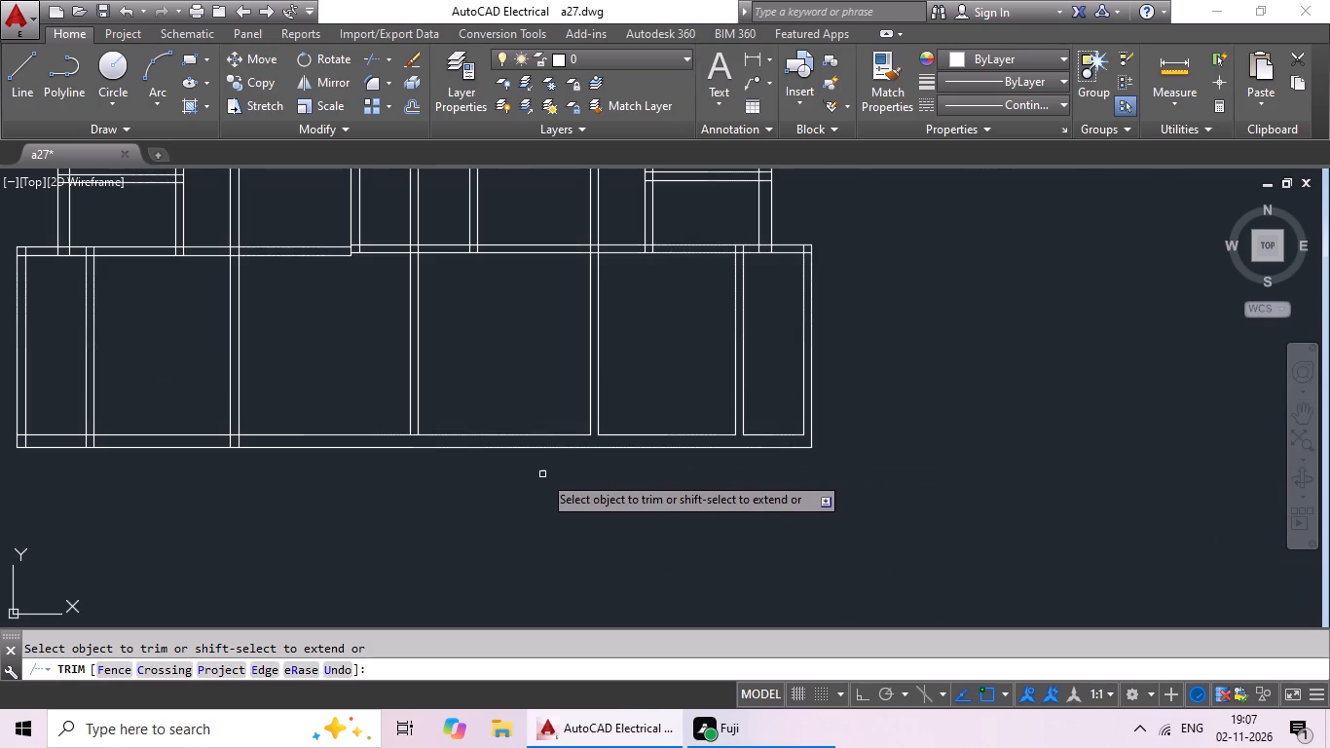
{"action": "scroll", "coordinate": [528, 469], "scroll_direction": "down", "scroll_amount": 1}
{"action": "middle_click_drag", "start_coordinate": [528, 468], "coordinate": [879, 465]}
{"action": "scroll", "coordinate": [680, 468], "scroll_direction": "up", "scroll_amount": 7}
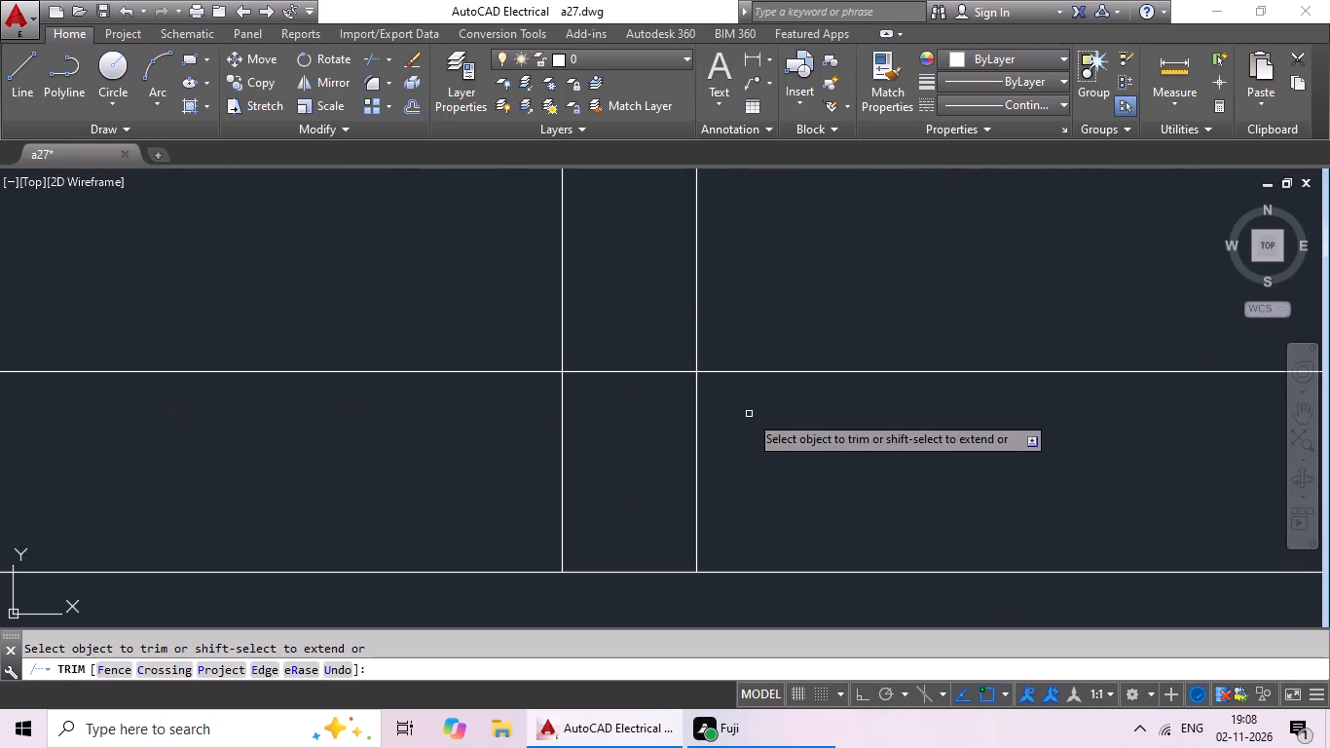
{"action": "left_click_drag", "start_coordinate": [814, 407], "coordinate": [536, 491]}
{"action": "left_click", "coordinate": [529, 497]}
{"action": "left_click_drag", "start_coordinate": [635, 331], "coordinate": [587, 446]}
{"action": "left_click_drag", "start_coordinate": [587, 445], "coordinate": [598, 446]}
Trim the overlapping lines where the southern block's westernmost partition meets the south outer wall.
{"action": "scroll", "coordinate": [829, 487], "scroll_direction": "down", "scroll_amount": 3}
{"action": "middle_click_drag", "start_coordinate": [669, 497], "coordinate": [671, 497]}
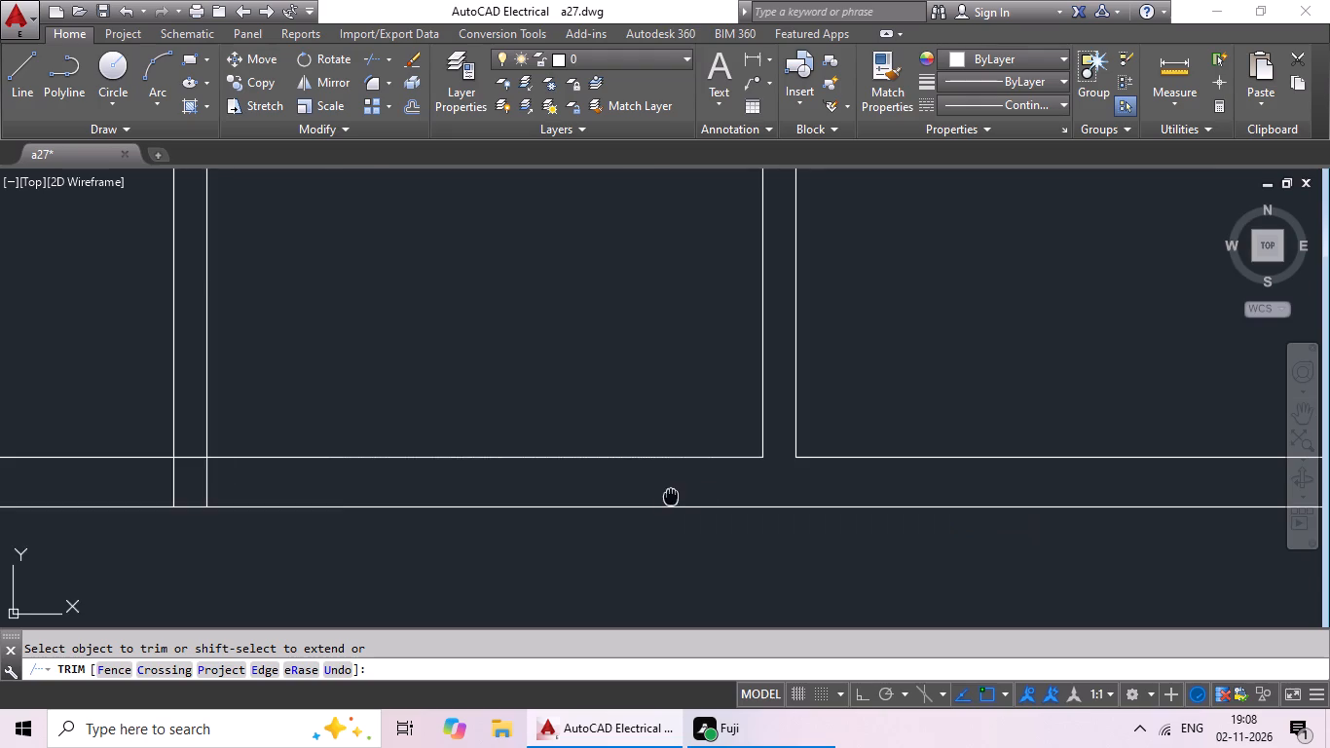
{"action": "middle_click_drag", "start_coordinate": [671, 497], "coordinate": [1114, 497]}
{"action": "scroll", "coordinate": [689, 484], "scroll_direction": "up", "scroll_amount": 3}
{"action": "left_click_drag", "start_coordinate": [732, 455], "coordinate": [331, 484]}
{"action": "left_click", "coordinate": [325, 488]}
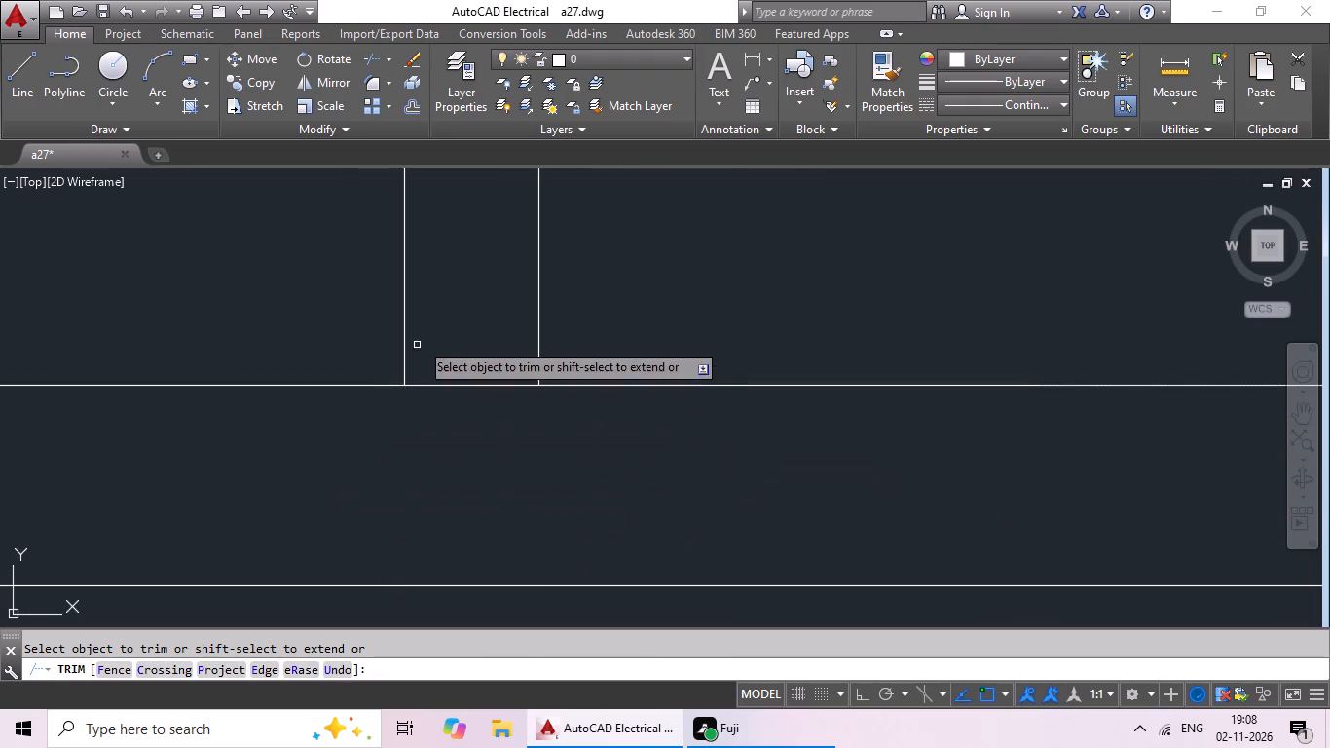
{"action": "left_click_drag", "start_coordinate": [448, 354], "coordinate": [464, 484]}
{"action": "left_click", "coordinate": [466, 478]}
Trim the inner wall lines that overrun the southern block's southwest outer corner.
{"action": "scroll", "coordinate": [634, 478], "scroll_direction": "down", "scroll_amount": 3}
{"action": "scroll", "coordinate": [339, 472], "scroll_direction": "up", "scroll_amount": 4}
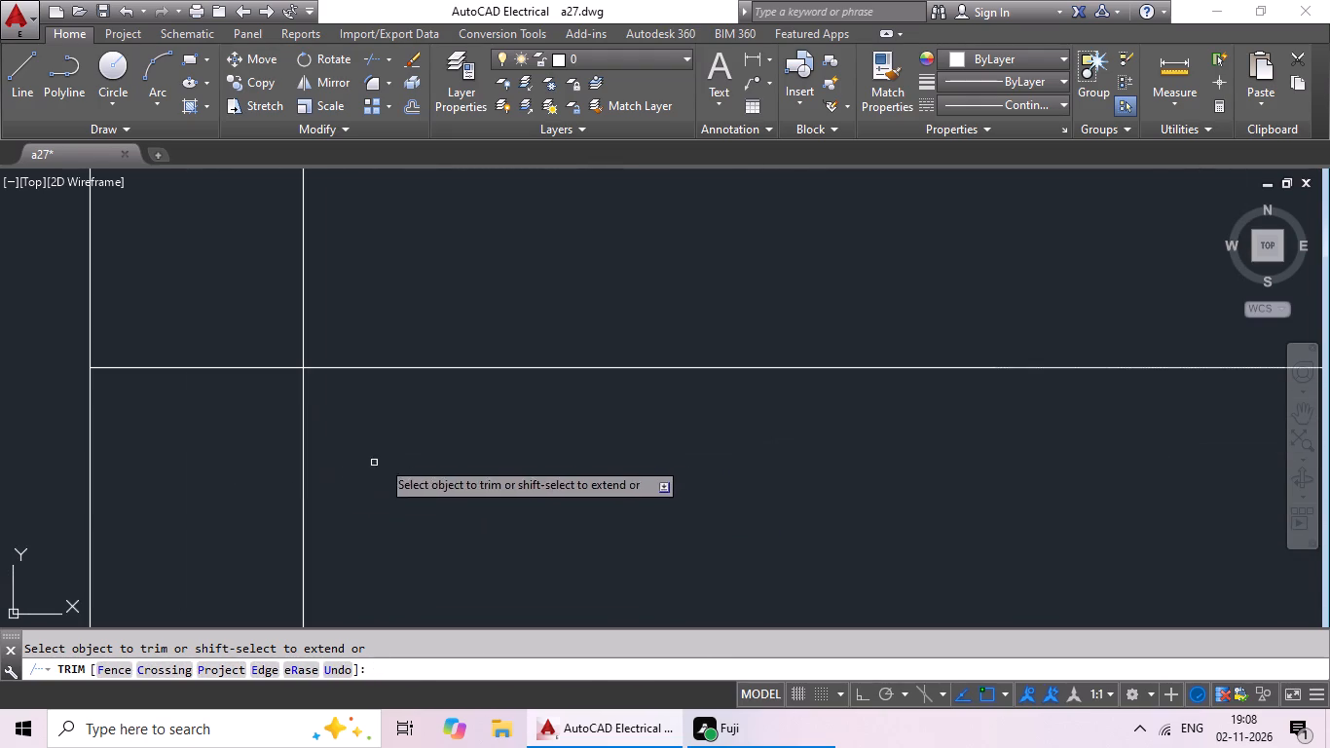
{"action": "left_click_drag", "start_coordinate": [398, 451], "coordinate": [177, 565]}
{"action": "left_click_drag", "start_coordinate": [178, 564], "coordinate": [196, 541]}
{"action": "left_click_drag", "start_coordinate": [235, 299], "coordinate": [202, 463]}
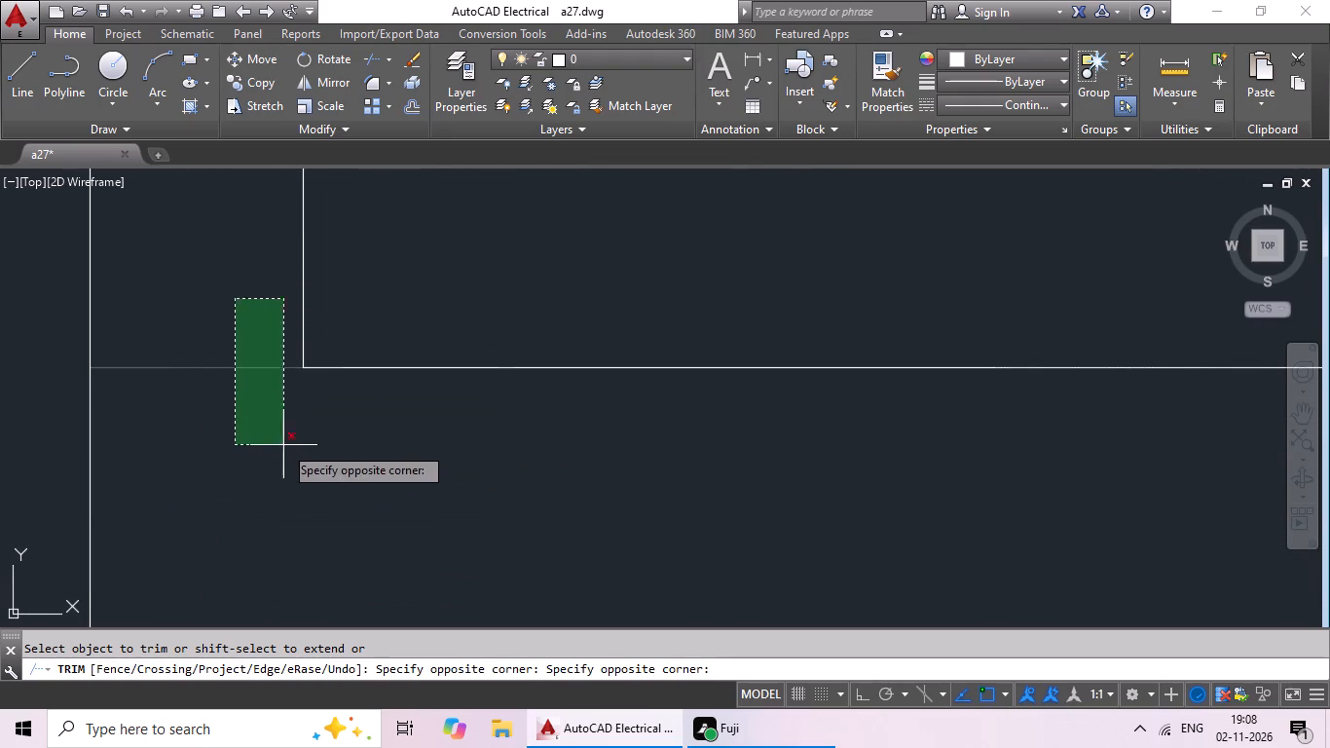
{"action": "left_click", "coordinate": [254, 461]}
Trim the inner wall lines that overrun the southern block's northeast outer corner.
{"action": "scroll", "coordinate": [380, 422], "scroll_direction": "down", "scroll_amount": 4}
{"action": "middle_click_drag", "start_coordinate": [483, 439], "coordinate": [294, 512]}
{"action": "scroll", "coordinate": [559, 384], "scroll_direction": "down", "scroll_amount": 2}
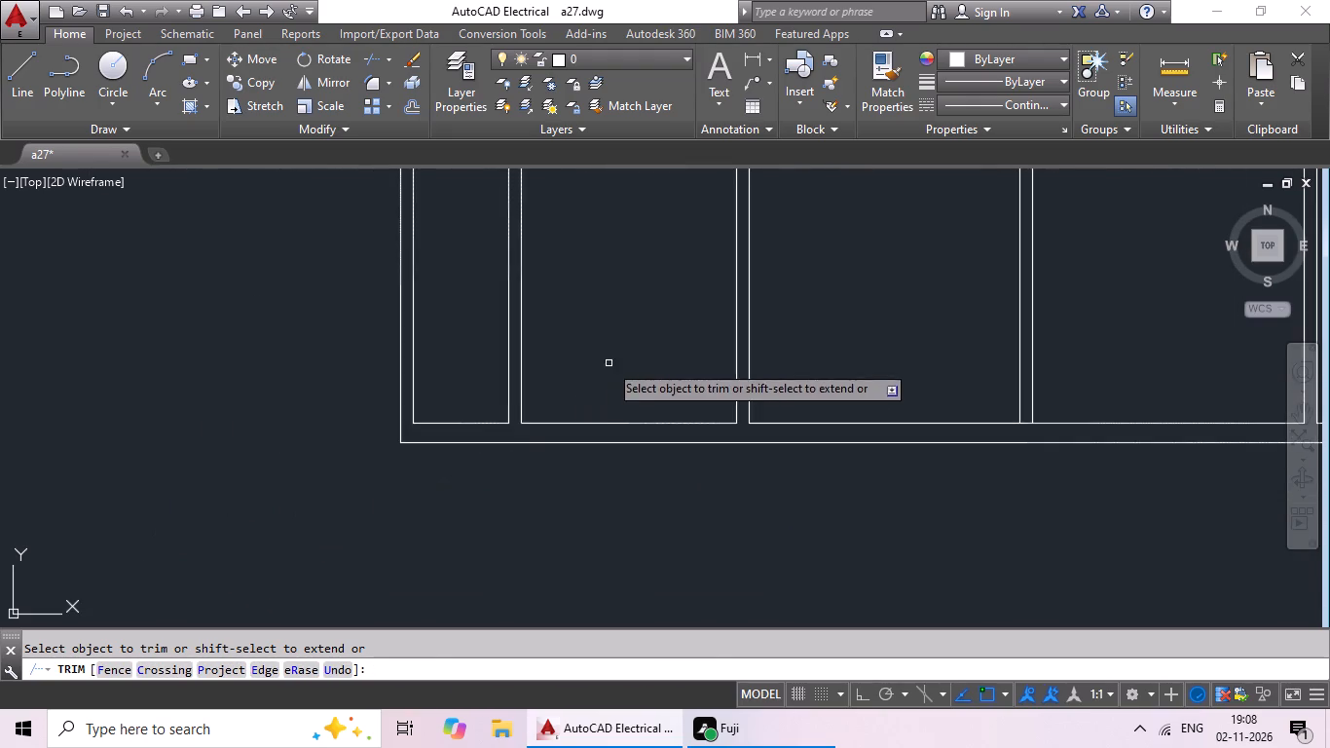
{"action": "middle_click_drag", "start_coordinate": [609, 363], "coordinate": [512, 484]}
{"action": "middle_click_drag", "start_coordinate": [685, 375], "coordinate": [370, 501]}
{"action": "middle_click_drag", "start_coordinate": [744, 476], "coordinate": [303, 432]}
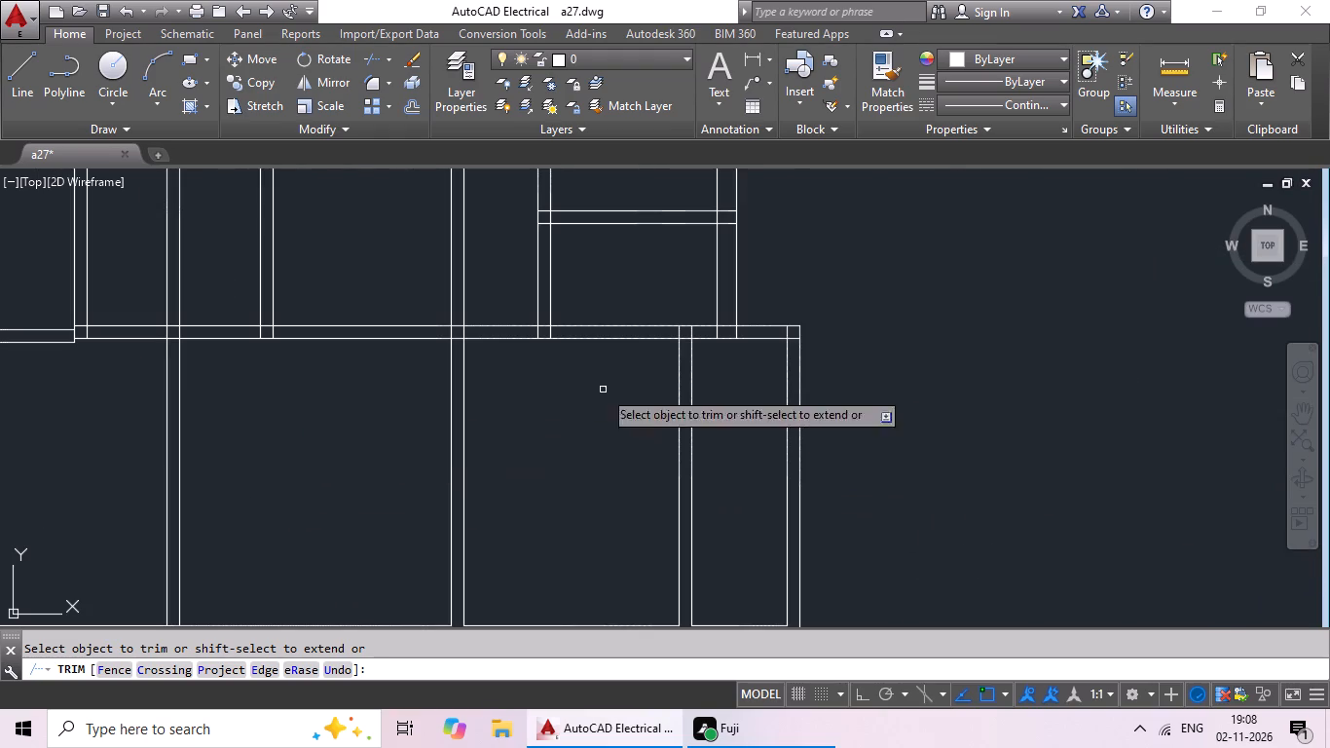
{"action": "scroll", "coordinate": [786, 334], "scroll_direction": "up", "scroll_amount": 7}
{"action": "left_click_drag", "start_coordinate": [880, 327], "coordinate": [874, 545]}
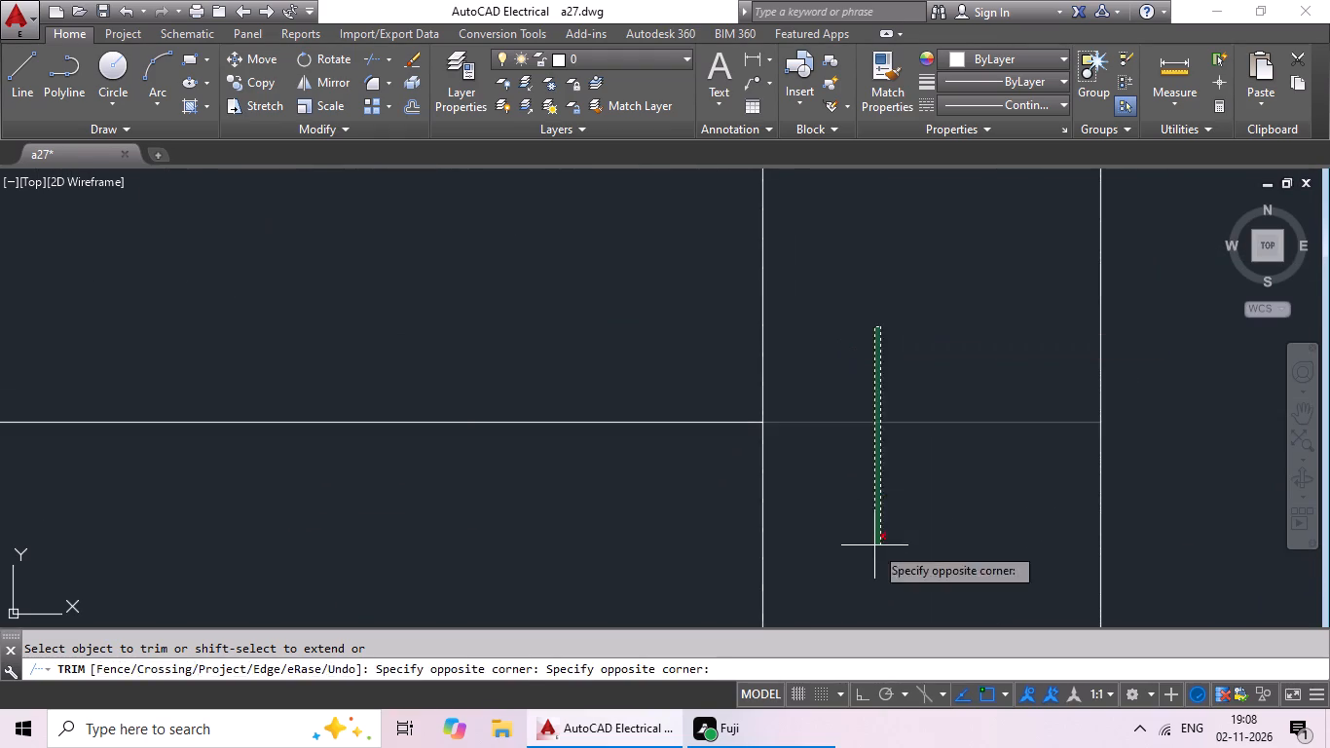
{"action": "left_click_drag", "start_coordinate": [874, 545], "coordinate": [880, 527]}
{"action": "left_click_drag", "start_coordinate": [898, 351], "coordinate": [651, 355]}
{"action": "left_click_drag", "start_coordinate": [651, 355], "coordinate": [661, 355]}
Trim the overlapping lines where the upper building's east outer wall meets the southern block's north wall.
{"action": "scroll", "coordinate": [813, 350], "scroll_direction": "down", "scroll_amount": 3}
{"action": "middle_click_drag", "start_coordinate": [531, 451], "coordinate": [804, 503]}
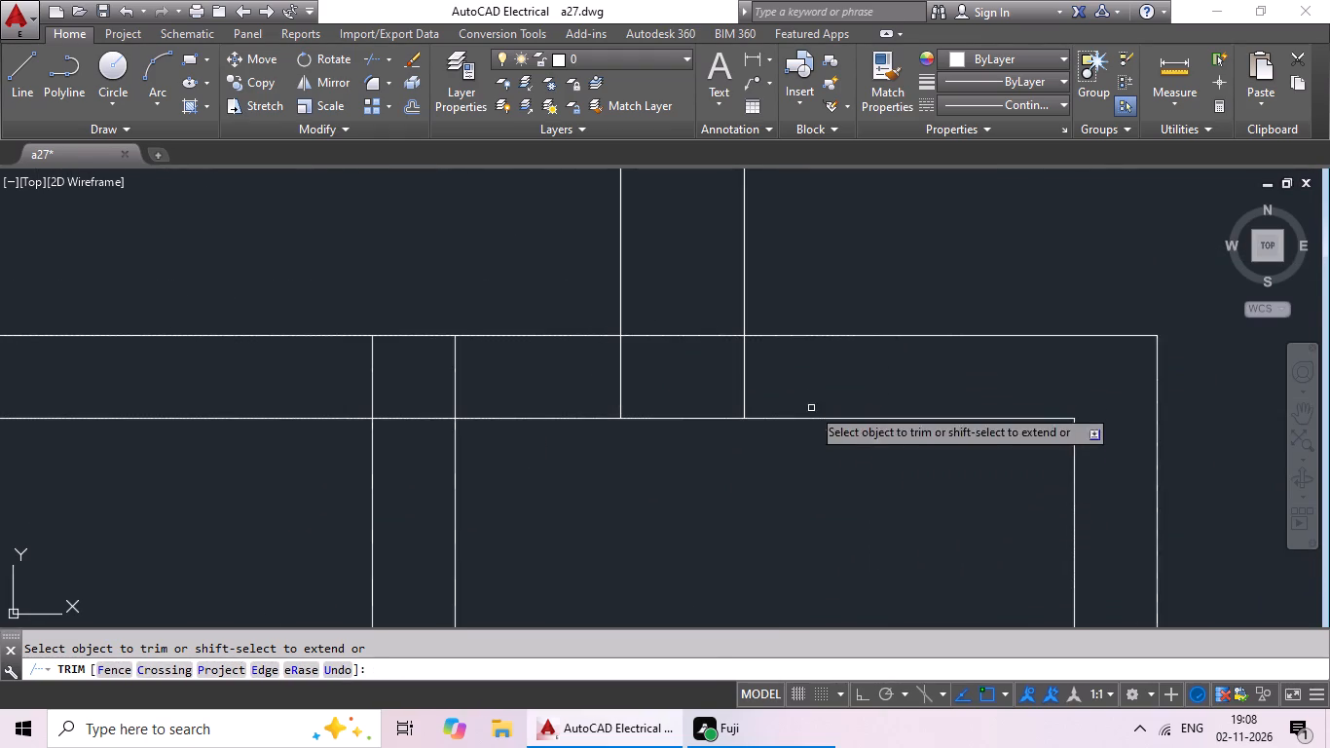
{"action": "scroll", "coordinate": [786, 378], "scroll_direction": "up", "scroll_amount": 2}
{"action": "left_click_drag", "start_coordinate": [795, 368], "coordinate": [351, 377]}
{"action": "left_click", "coordinate": [343, 377]}
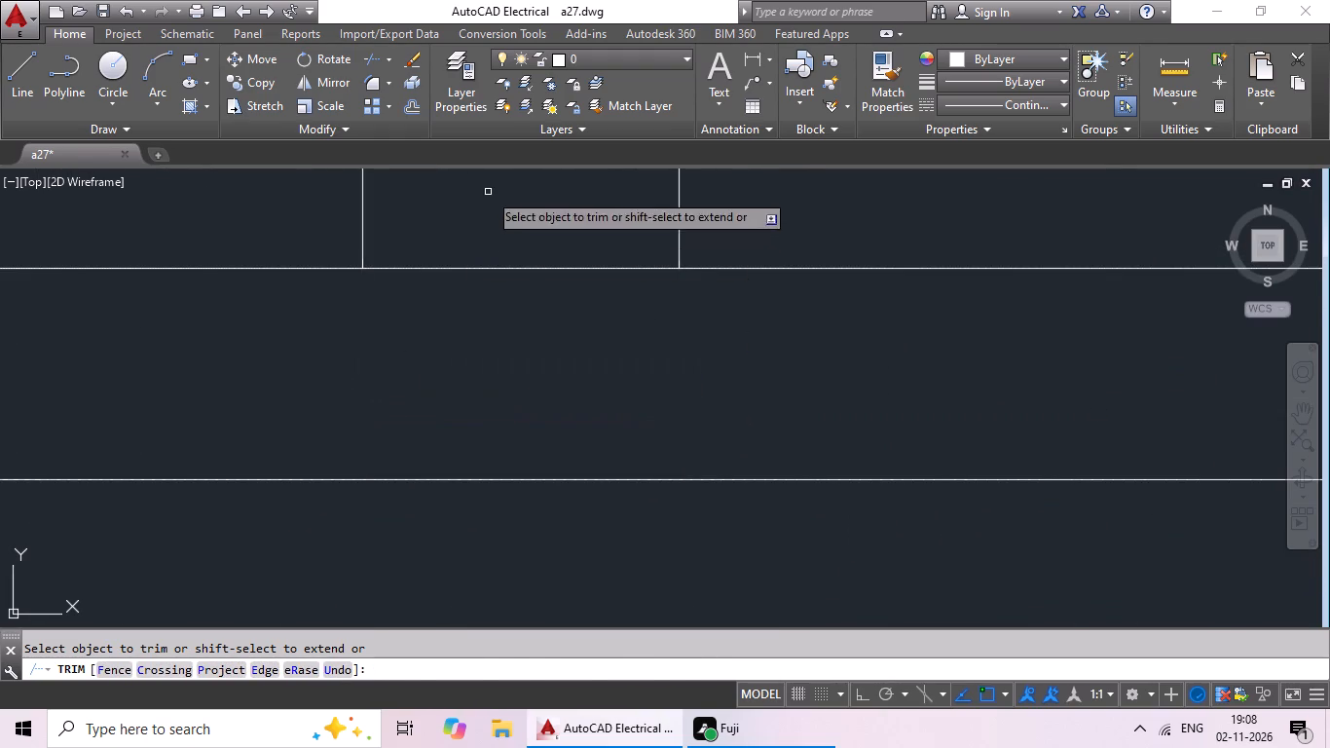
{"action": "left_click_drag", "start_coordinate": [487, 207], "coordinate": [435, 354]}
{"action": "left_click", "coordinate": [436, 364]}
Trim the overlapping lines where the southern block's easternmost partition meets its north wall.
{"action": "scroll", "coordinate": [454, 362], "scroll_direction": "down", "scroll_amount": 3}
{"action": "middle_click_drag", "start_coordinate": [350, 421], "coordinate": [470, 392]}
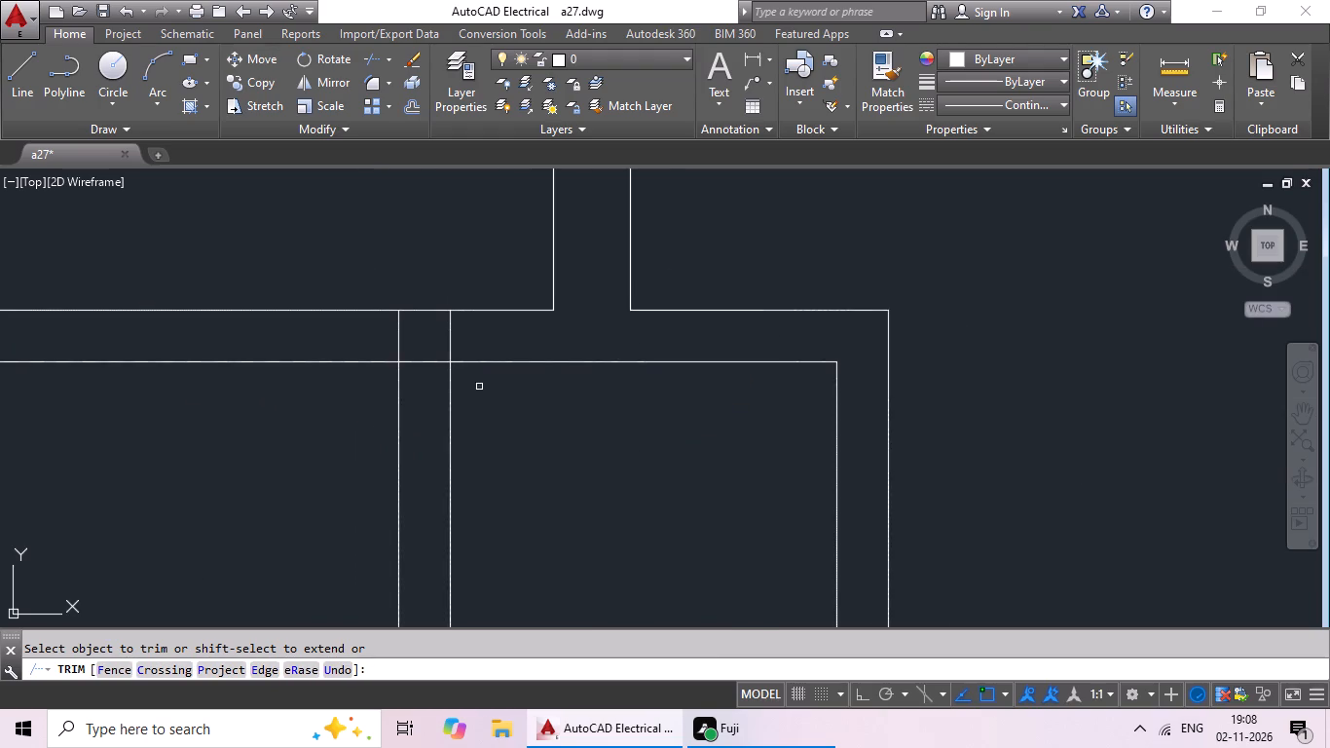
{"action": "scroll", "coordinate": [442, 343], "scroll_direction": "up", "scroll_amount": 3}
{"action": "left_click_drag", "start_coordinate": [558, 290], "coordinate": [168, 343]}
{"action": "left_click_drag", "start_coordinate": [168, 343], "coordinate": [193, 343]}
{"action": "left_click_drag", "start_coordinate": [397, 331], "coordinate": [384, 500]}
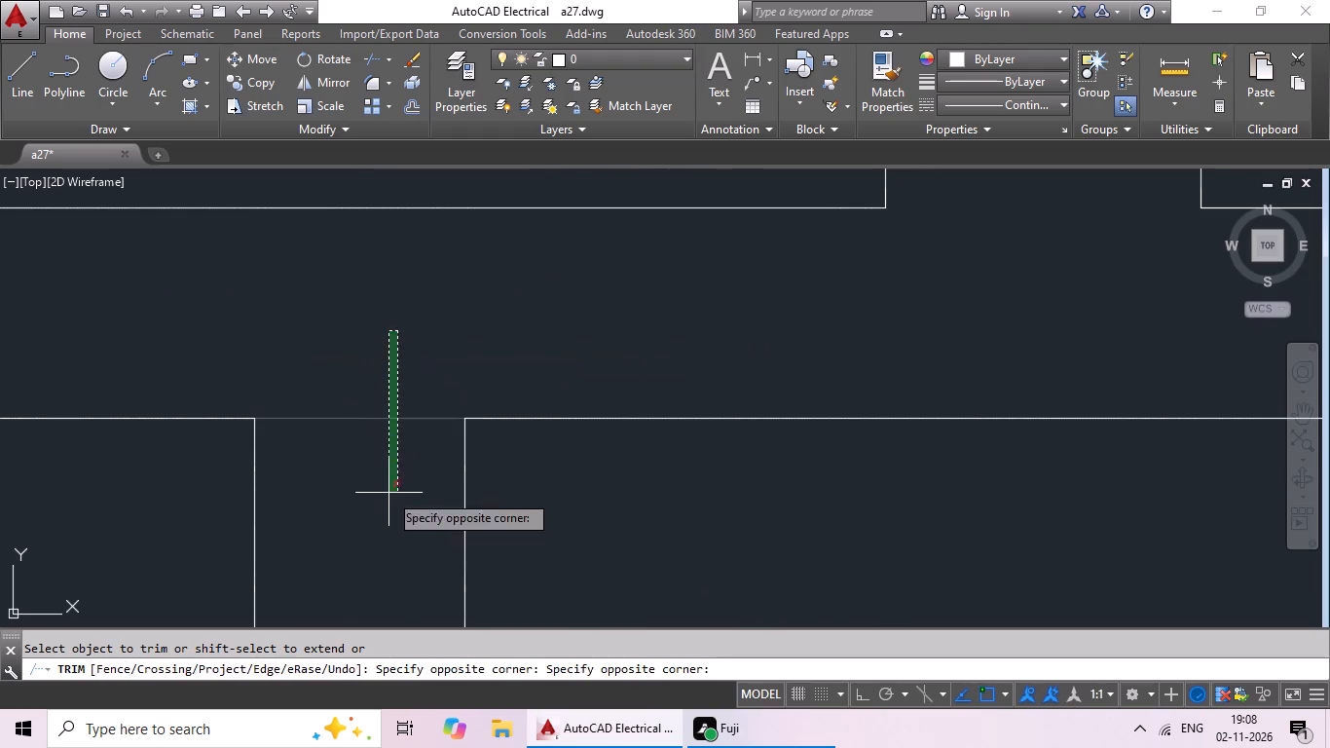
{"action": "left_click", "coordinate": [388, 493]}
Trim the overlapping lines where the southeast small rooms' west partition meets the southern block's north wall.
{"action": "scroll", "coordinate": [492, 438], "scroll_direction": "down", "scroll_amount": 5}
{"action": "middle_click_drag", "start_coordinate": [203, 450], "coordinate": [464, 442]}
{"action": "scroll", "coordinate": [509, 411], "scroll_direction": "up", "scroll_amount": 4}
{"action": "left_click_drag", "start_coordinate": [774, 427], "coordinate": [425, 500]}
{"action": "left_click", "coordinate": [425, 501]}
{"action": "left_click_drag", "start_coordinate": [575, 329], "coordinate": [550, 467]}
{"action": "left_click", "coordinate": [550, 467]}
Trim the overlapping lines where the partition between the two southeast small rooms meets the east outer wall.
{"action": "scroll", "coordinate": [616, 467], "scroll_direction": "down", "scroll_amount": 1}
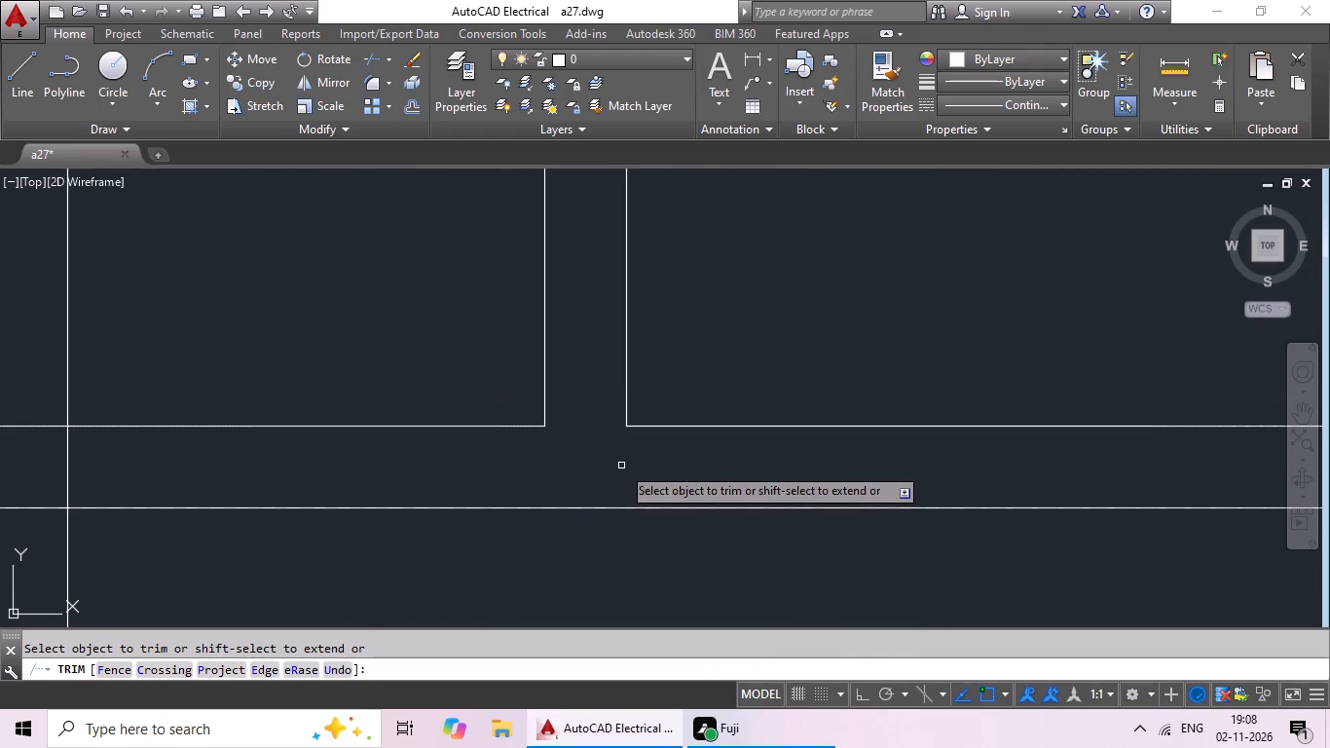
{"action": "scroll", "coordinate": [1017, 360], "scroll_direction": "down", "scroll_amount": 2}
{"action": "middle_click_drag", "start_coordinate": [1055, 327], "coordinate": [651, 486]}
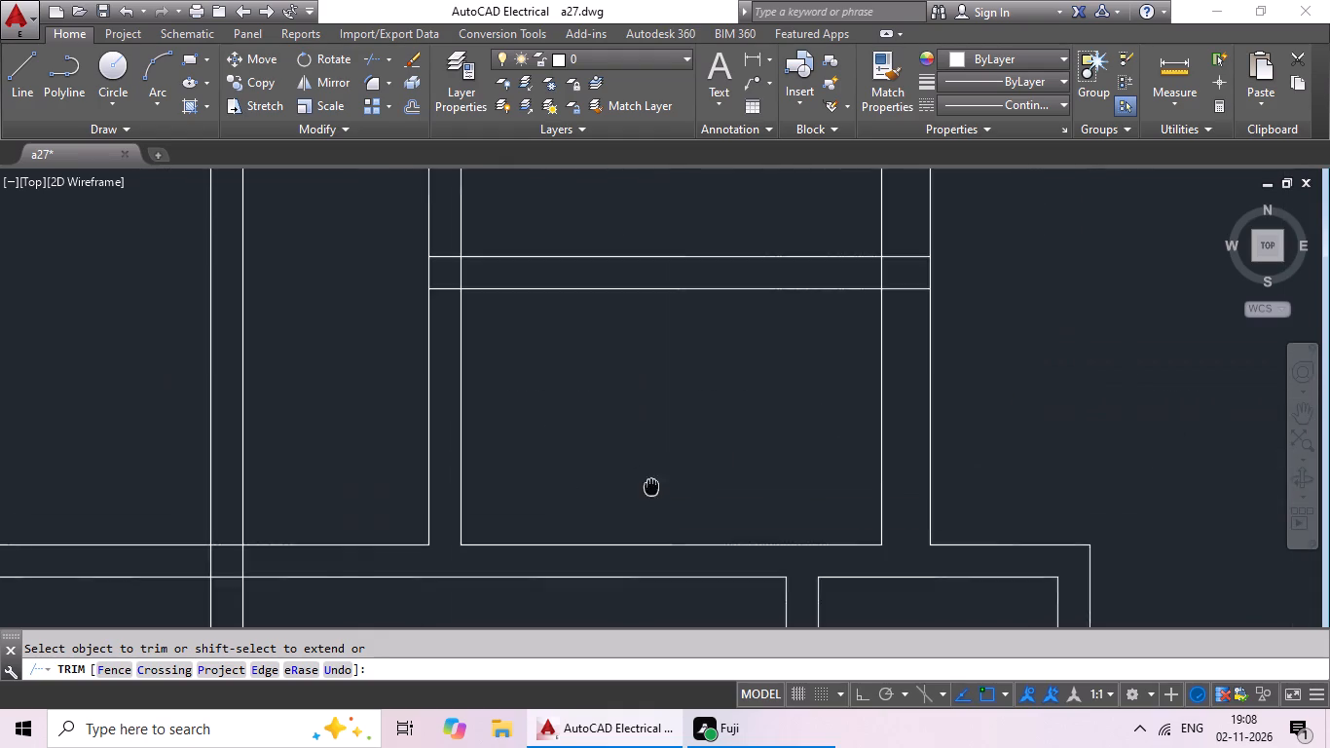
{"action": "scroll", "coordinate": [741, 467], "scroll_direction": "down", "scroll_amount": 1}
{"action": "scroll", "coordinate": [851, 343], "scroll_direction": "up", "scroll_amount": 4}
{"action": "left_click_drag", "start_coordinate": [840, 269], "coordinate": [817, 524]}
{"action": "left_click_drag", "start_coordinate": [817, 522], "coordinate": [831, 471]}
{"action": "left_click_drag", "start_coordinate": [792, 392], "coordinate": [621, 402]}
{"action": "left_click_drag", "start_coordinate": [621, 402], "coordinate": [665, 401]}
Trim the overlapping lines at the west end of the partition between the two southeast small rooms.
{"action": "scroll", "coordinate": [990, 399], "scroll_direction": "down", "scroll_amount": 2}
{"action": "middle_click_drag", "start_coordinate": [649, 468], "coordinate": [1080, 434]}
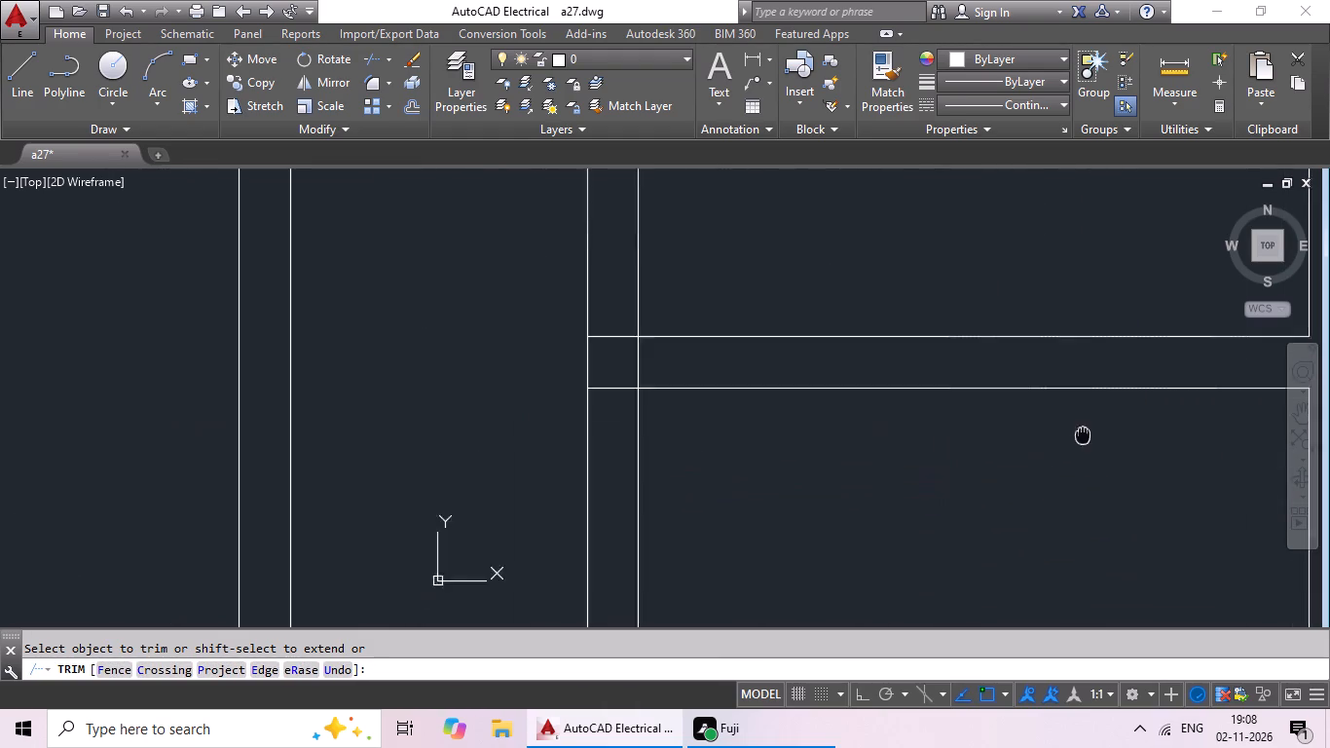
{"action": "scroll", "coordinate": [635, 347], "scroll_direction": "up", "scroll_amount": 2}
{"action": "left_click_drag", "start_coordinate": [815, 343], "coordinate": [622, 416]}
{"action": "left_click", "coordinate": [613, 422]}
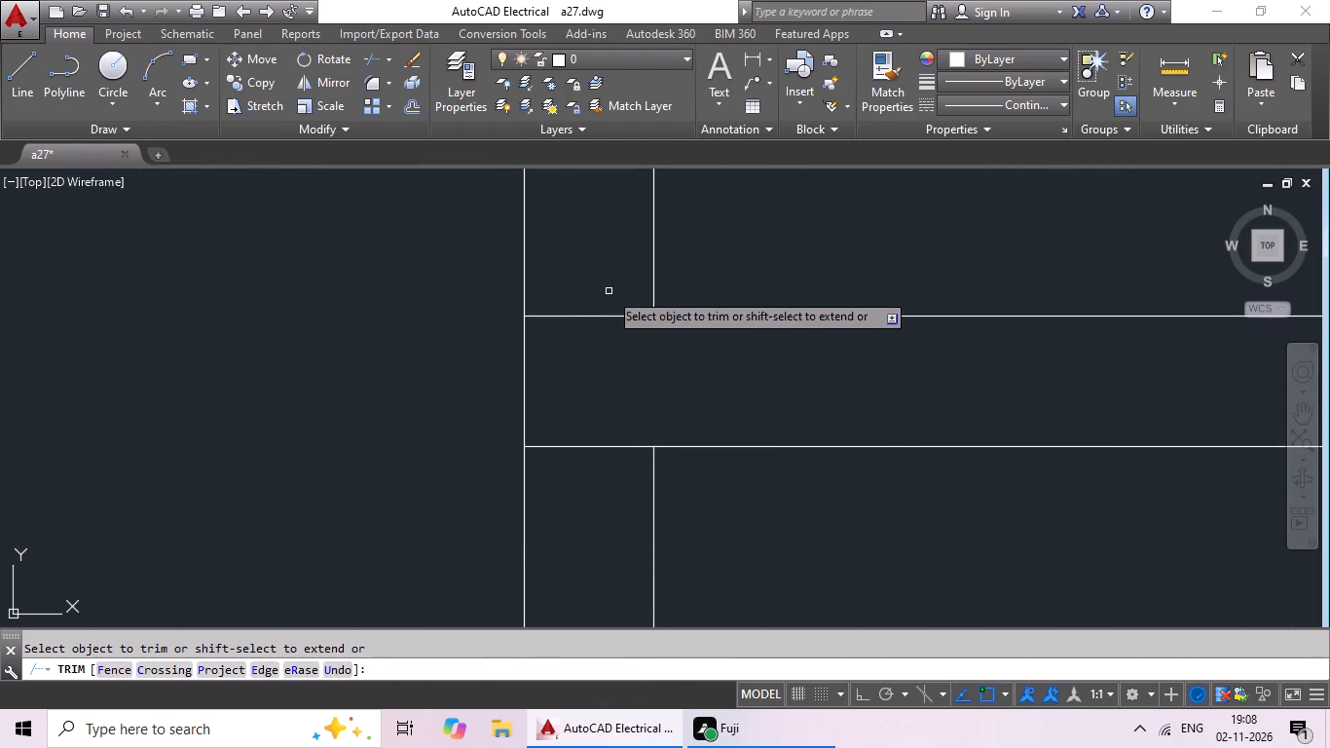
{"action": "left_click_drag", "start_coordinate": [609, 298], "coordinate": [561, 545]}
{"action": "left_click_drag", "start_coordinate": [561, 543], "coordinate": [593, 521]}
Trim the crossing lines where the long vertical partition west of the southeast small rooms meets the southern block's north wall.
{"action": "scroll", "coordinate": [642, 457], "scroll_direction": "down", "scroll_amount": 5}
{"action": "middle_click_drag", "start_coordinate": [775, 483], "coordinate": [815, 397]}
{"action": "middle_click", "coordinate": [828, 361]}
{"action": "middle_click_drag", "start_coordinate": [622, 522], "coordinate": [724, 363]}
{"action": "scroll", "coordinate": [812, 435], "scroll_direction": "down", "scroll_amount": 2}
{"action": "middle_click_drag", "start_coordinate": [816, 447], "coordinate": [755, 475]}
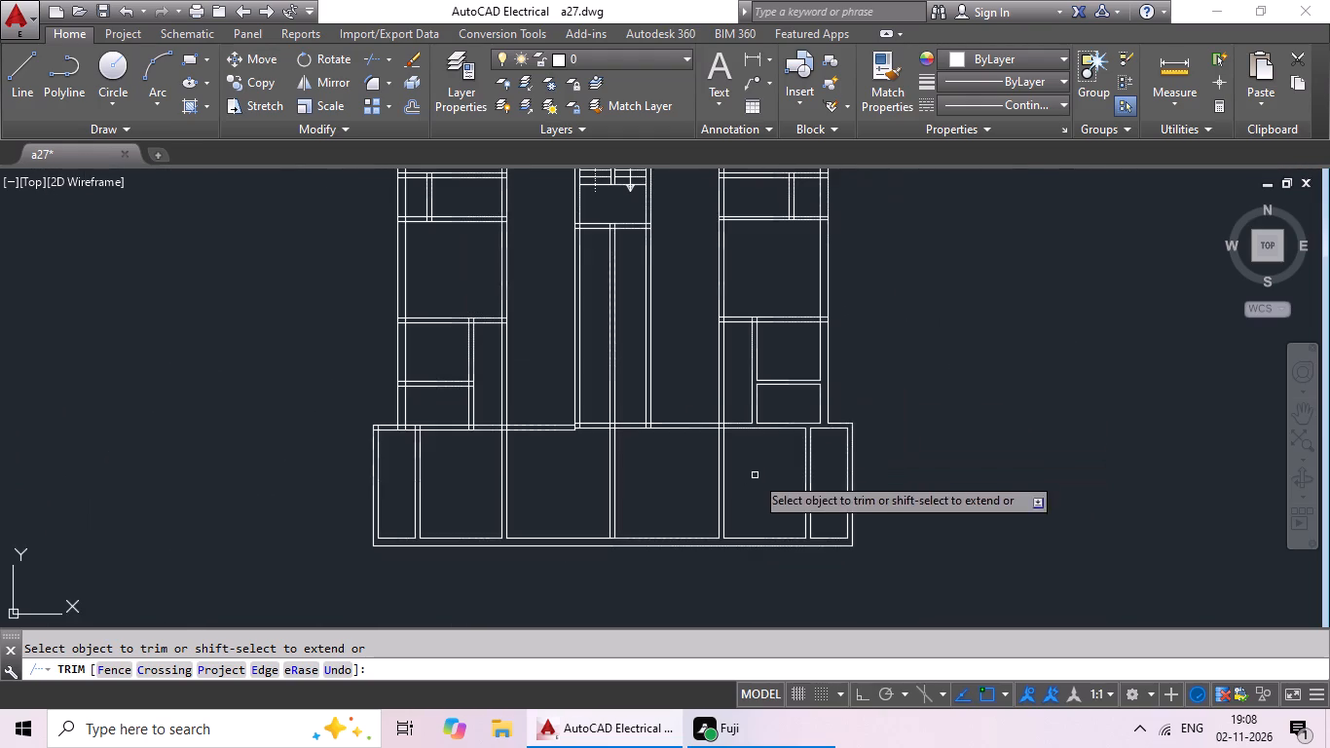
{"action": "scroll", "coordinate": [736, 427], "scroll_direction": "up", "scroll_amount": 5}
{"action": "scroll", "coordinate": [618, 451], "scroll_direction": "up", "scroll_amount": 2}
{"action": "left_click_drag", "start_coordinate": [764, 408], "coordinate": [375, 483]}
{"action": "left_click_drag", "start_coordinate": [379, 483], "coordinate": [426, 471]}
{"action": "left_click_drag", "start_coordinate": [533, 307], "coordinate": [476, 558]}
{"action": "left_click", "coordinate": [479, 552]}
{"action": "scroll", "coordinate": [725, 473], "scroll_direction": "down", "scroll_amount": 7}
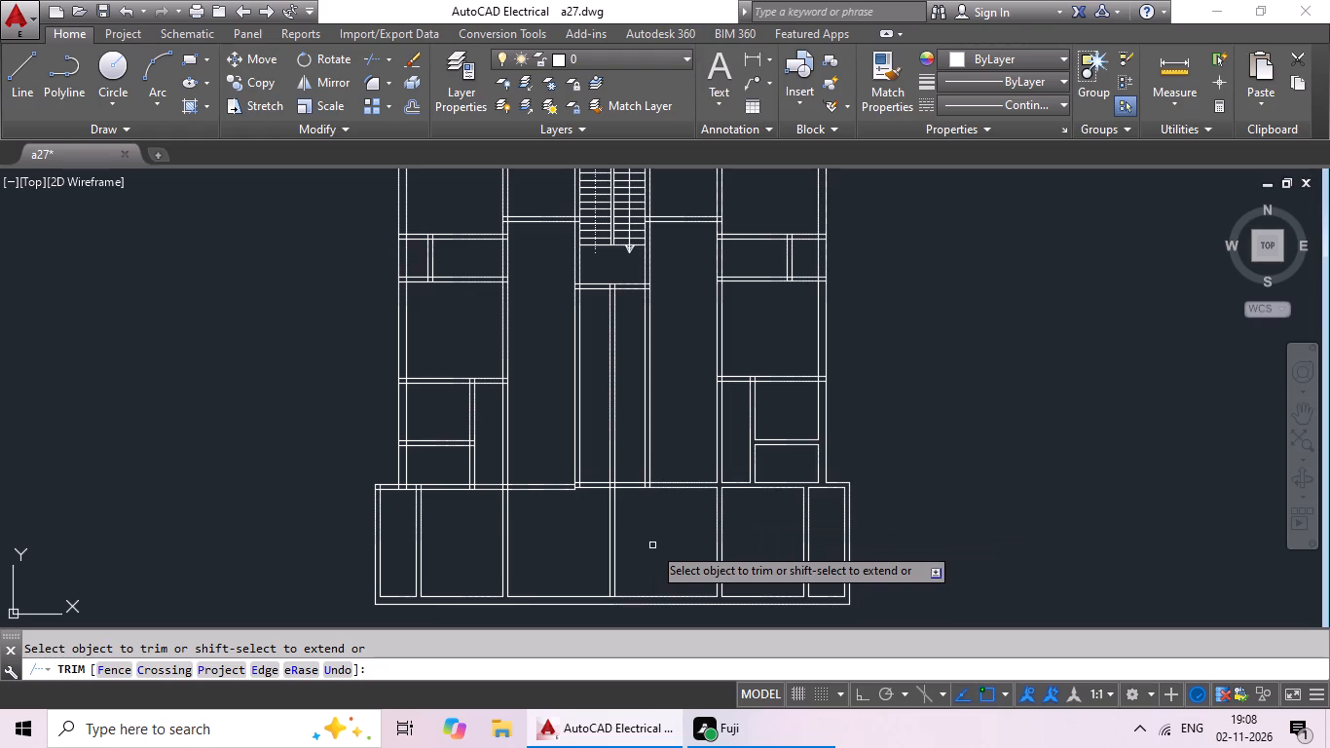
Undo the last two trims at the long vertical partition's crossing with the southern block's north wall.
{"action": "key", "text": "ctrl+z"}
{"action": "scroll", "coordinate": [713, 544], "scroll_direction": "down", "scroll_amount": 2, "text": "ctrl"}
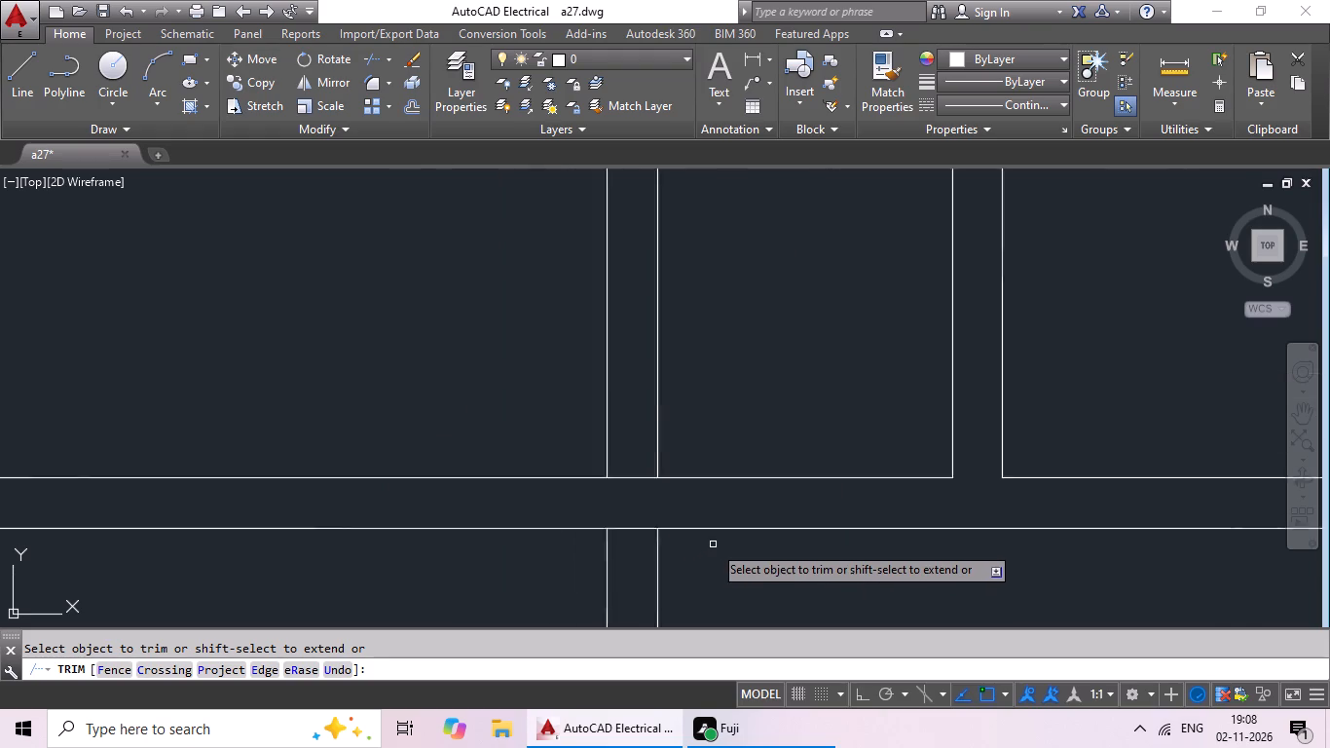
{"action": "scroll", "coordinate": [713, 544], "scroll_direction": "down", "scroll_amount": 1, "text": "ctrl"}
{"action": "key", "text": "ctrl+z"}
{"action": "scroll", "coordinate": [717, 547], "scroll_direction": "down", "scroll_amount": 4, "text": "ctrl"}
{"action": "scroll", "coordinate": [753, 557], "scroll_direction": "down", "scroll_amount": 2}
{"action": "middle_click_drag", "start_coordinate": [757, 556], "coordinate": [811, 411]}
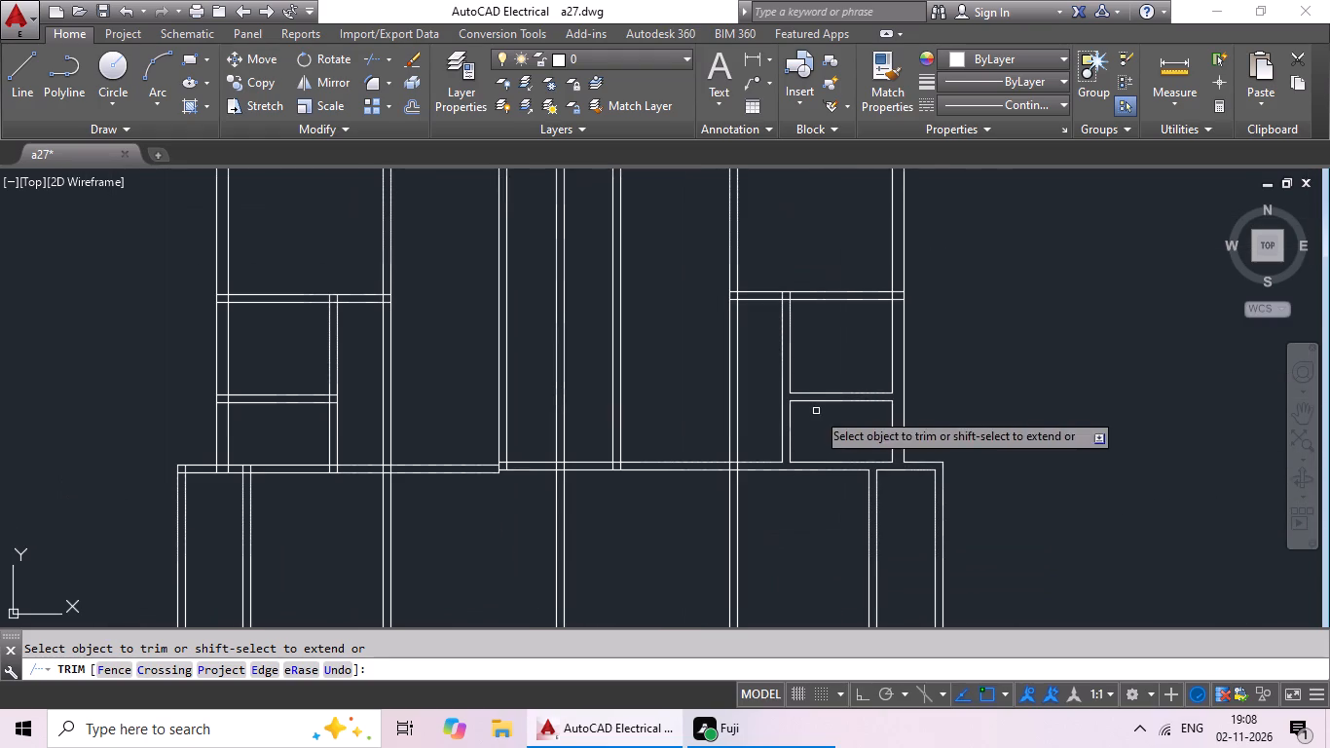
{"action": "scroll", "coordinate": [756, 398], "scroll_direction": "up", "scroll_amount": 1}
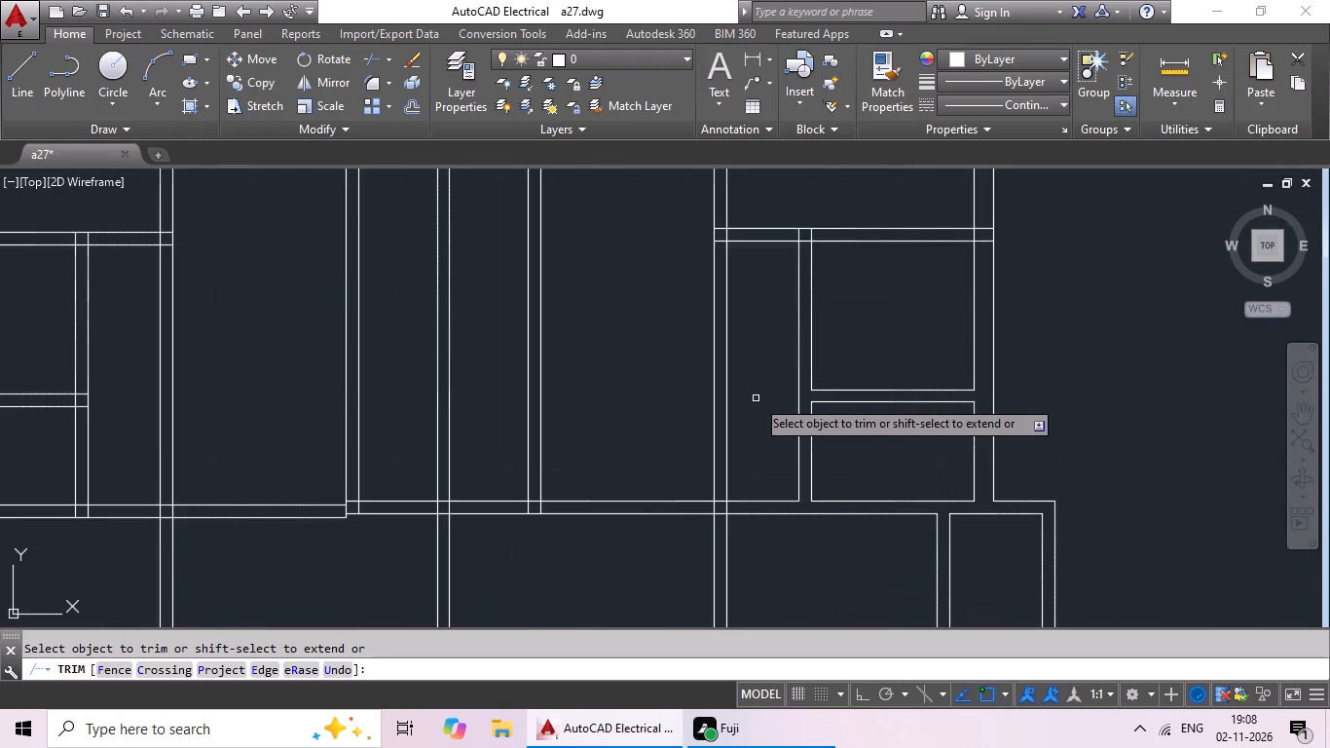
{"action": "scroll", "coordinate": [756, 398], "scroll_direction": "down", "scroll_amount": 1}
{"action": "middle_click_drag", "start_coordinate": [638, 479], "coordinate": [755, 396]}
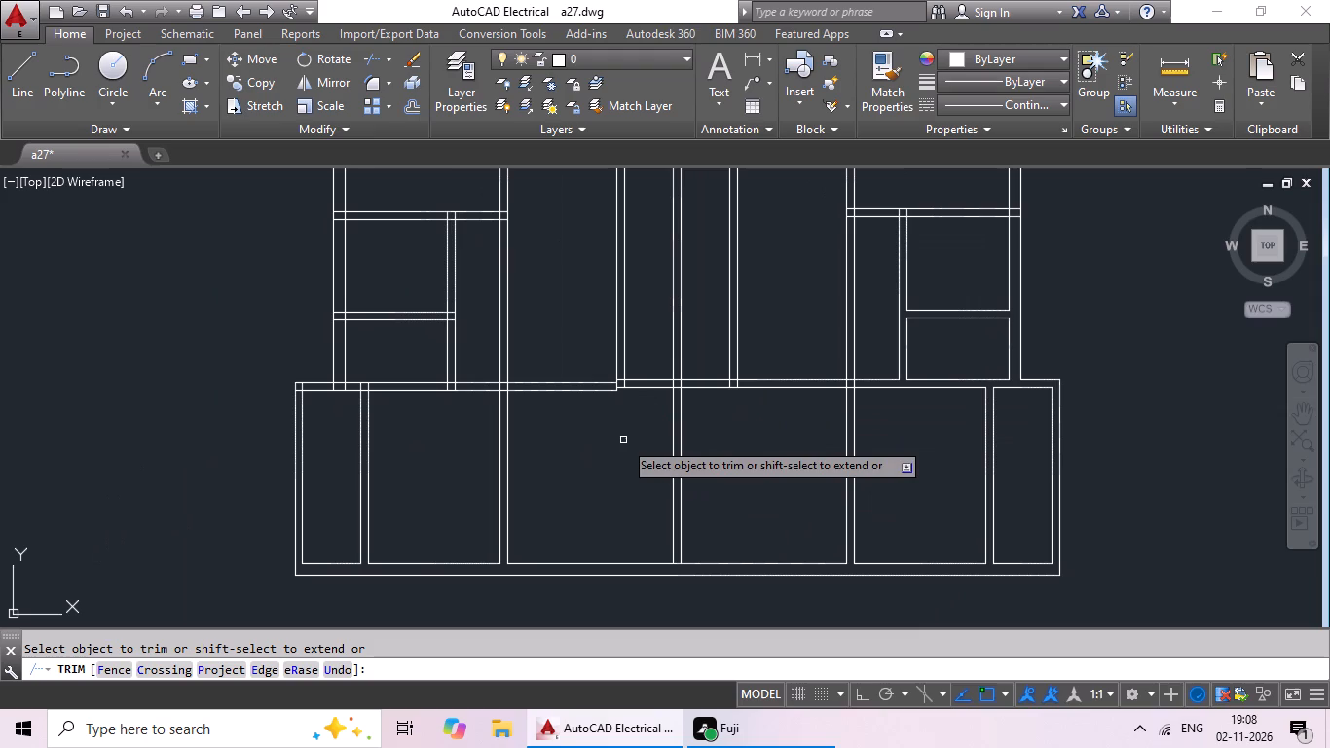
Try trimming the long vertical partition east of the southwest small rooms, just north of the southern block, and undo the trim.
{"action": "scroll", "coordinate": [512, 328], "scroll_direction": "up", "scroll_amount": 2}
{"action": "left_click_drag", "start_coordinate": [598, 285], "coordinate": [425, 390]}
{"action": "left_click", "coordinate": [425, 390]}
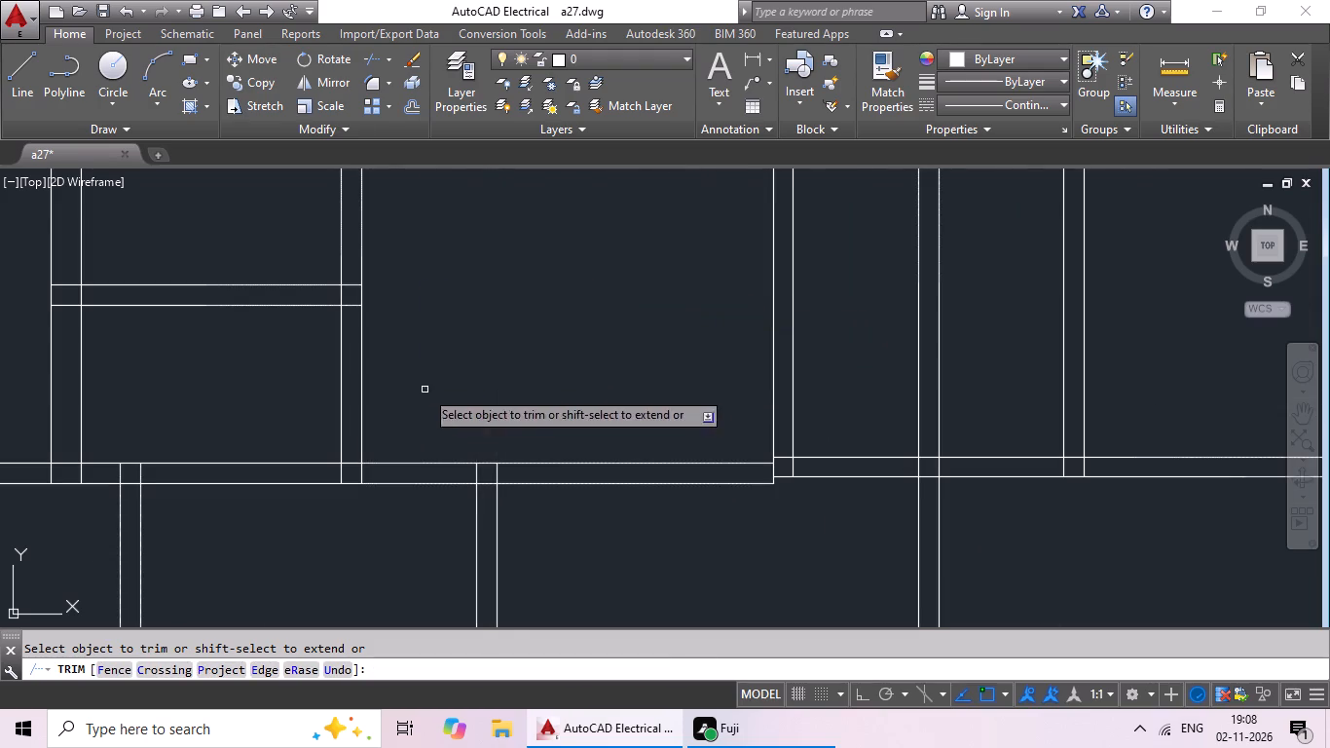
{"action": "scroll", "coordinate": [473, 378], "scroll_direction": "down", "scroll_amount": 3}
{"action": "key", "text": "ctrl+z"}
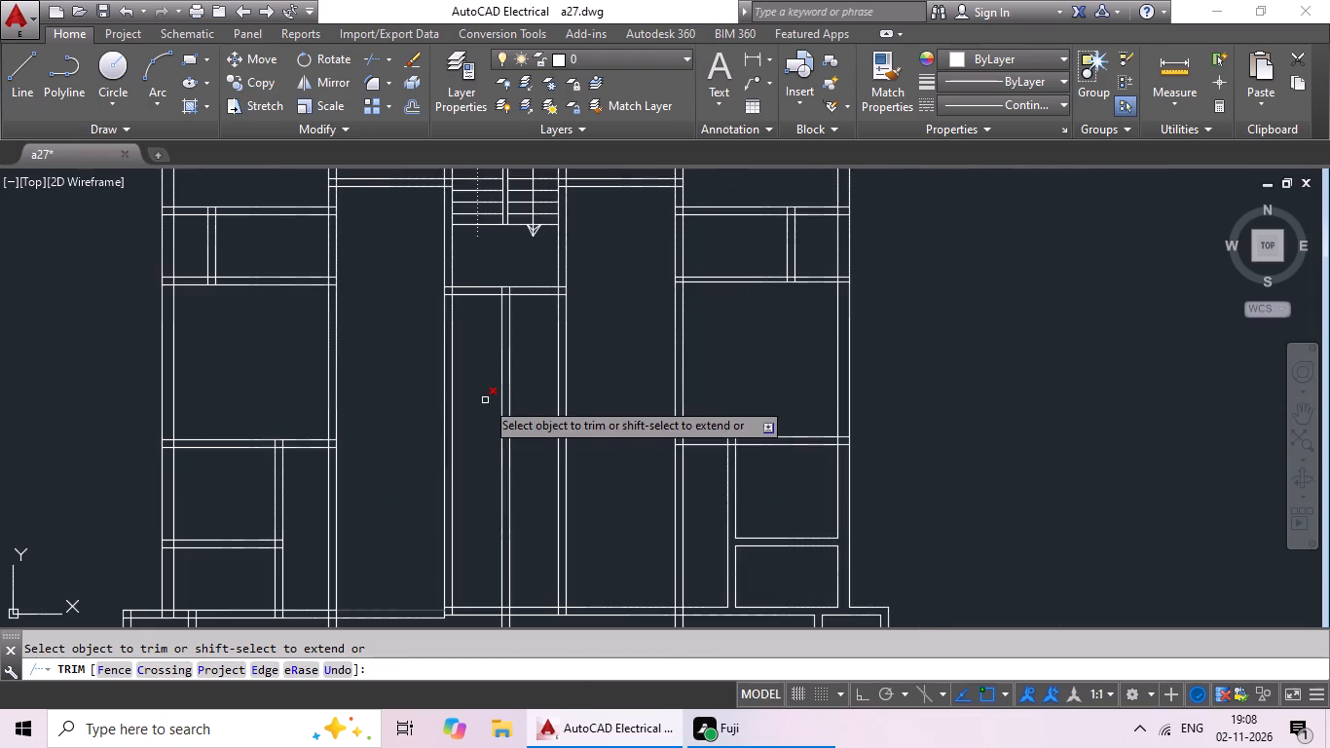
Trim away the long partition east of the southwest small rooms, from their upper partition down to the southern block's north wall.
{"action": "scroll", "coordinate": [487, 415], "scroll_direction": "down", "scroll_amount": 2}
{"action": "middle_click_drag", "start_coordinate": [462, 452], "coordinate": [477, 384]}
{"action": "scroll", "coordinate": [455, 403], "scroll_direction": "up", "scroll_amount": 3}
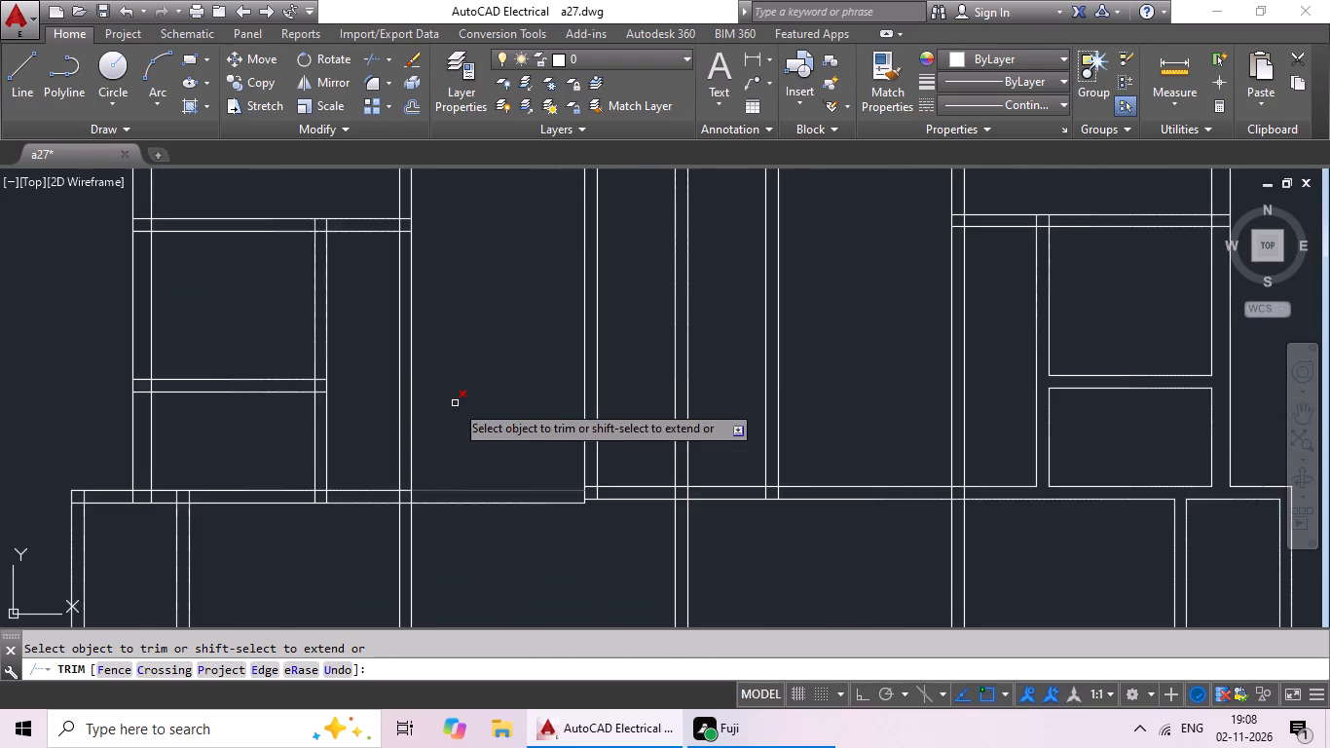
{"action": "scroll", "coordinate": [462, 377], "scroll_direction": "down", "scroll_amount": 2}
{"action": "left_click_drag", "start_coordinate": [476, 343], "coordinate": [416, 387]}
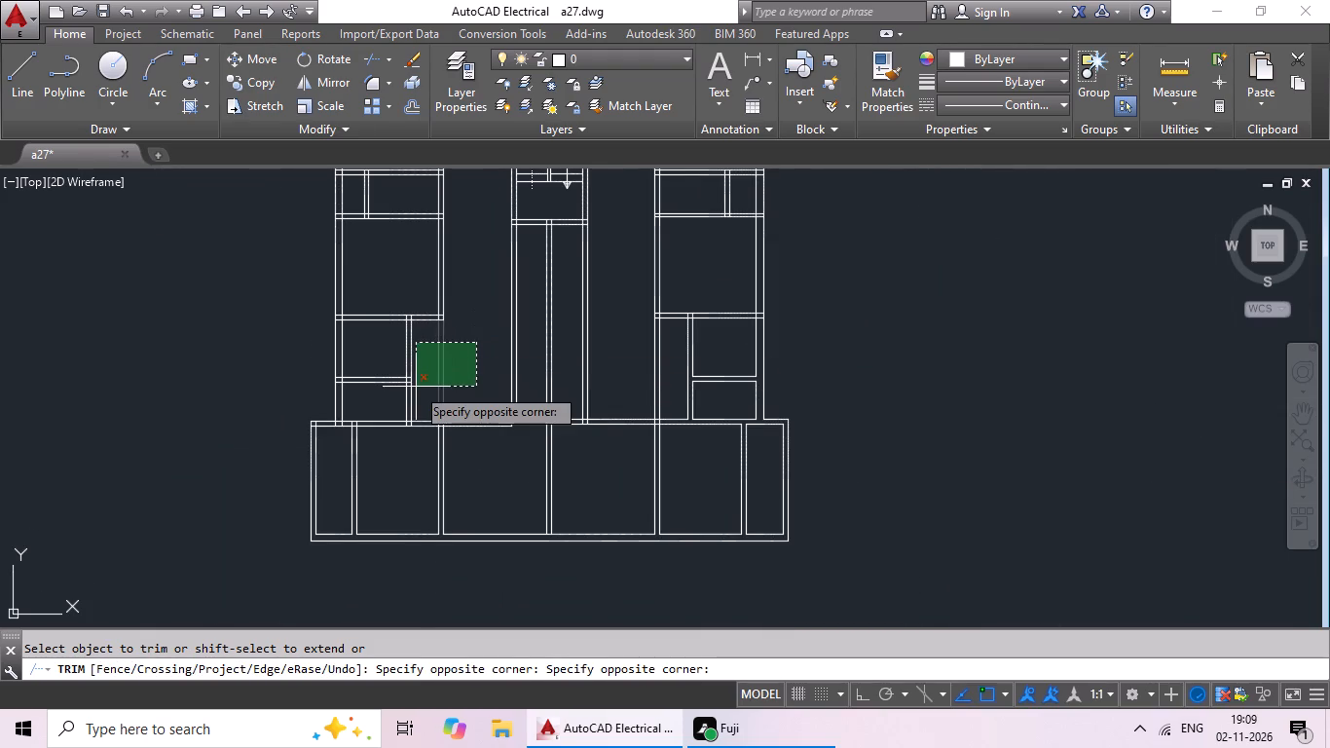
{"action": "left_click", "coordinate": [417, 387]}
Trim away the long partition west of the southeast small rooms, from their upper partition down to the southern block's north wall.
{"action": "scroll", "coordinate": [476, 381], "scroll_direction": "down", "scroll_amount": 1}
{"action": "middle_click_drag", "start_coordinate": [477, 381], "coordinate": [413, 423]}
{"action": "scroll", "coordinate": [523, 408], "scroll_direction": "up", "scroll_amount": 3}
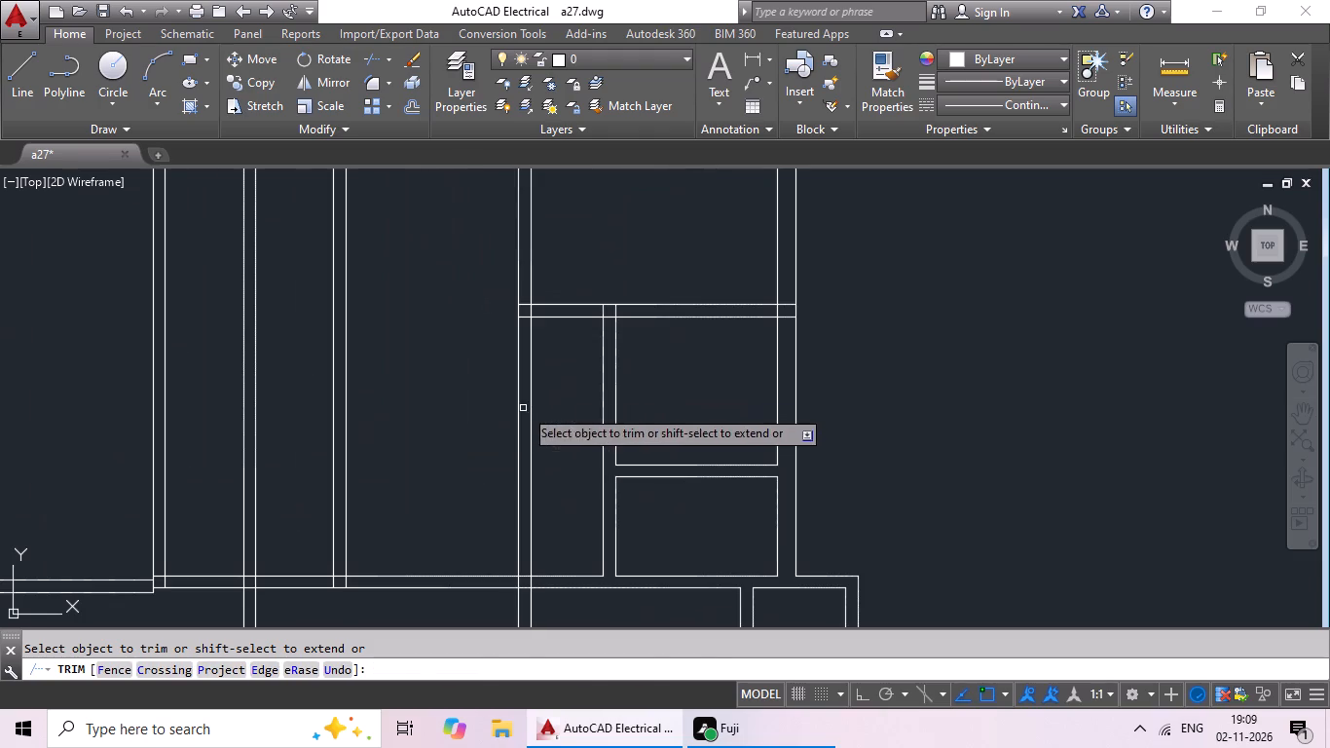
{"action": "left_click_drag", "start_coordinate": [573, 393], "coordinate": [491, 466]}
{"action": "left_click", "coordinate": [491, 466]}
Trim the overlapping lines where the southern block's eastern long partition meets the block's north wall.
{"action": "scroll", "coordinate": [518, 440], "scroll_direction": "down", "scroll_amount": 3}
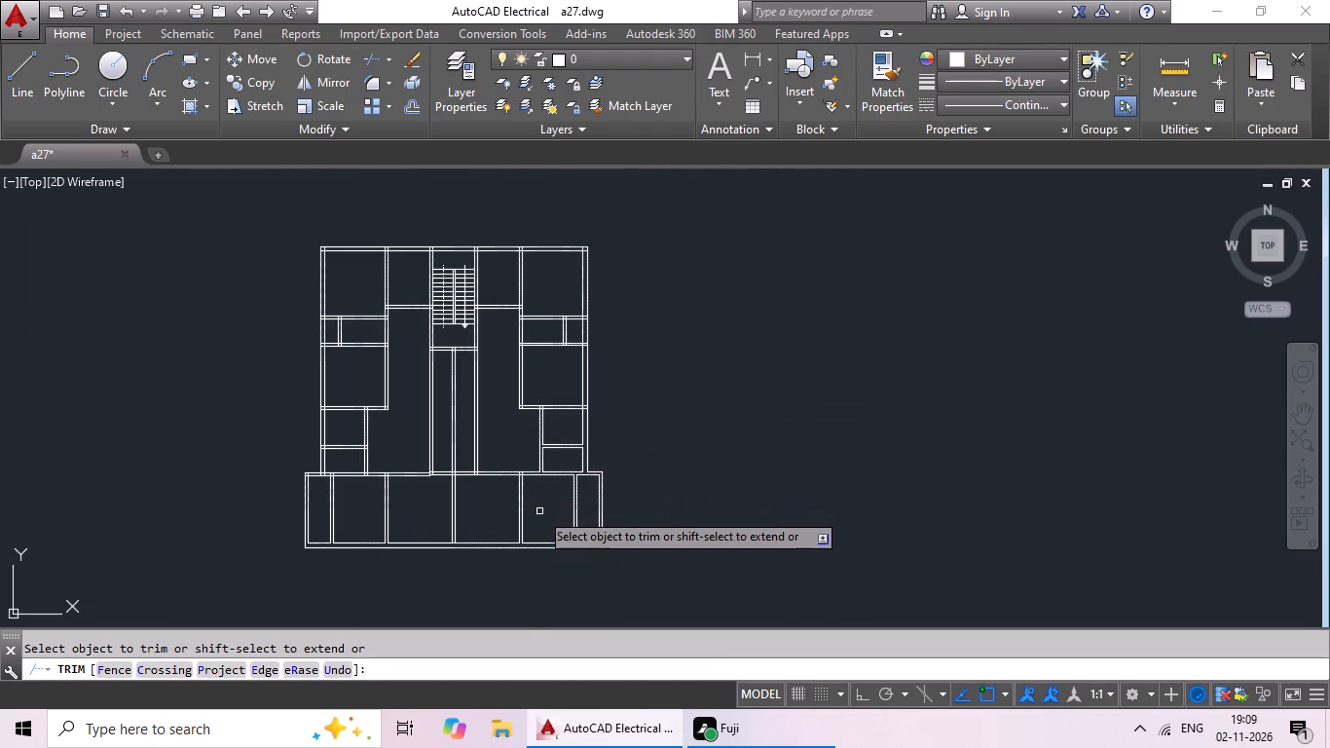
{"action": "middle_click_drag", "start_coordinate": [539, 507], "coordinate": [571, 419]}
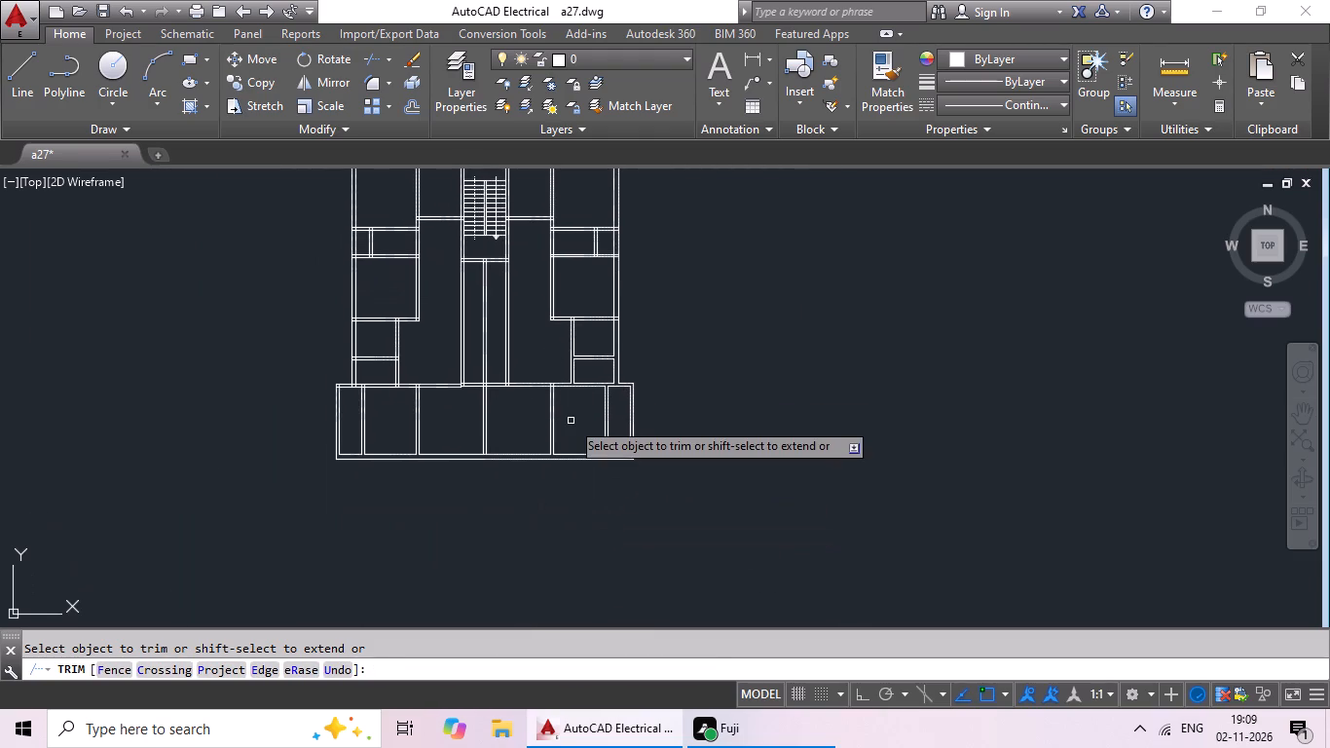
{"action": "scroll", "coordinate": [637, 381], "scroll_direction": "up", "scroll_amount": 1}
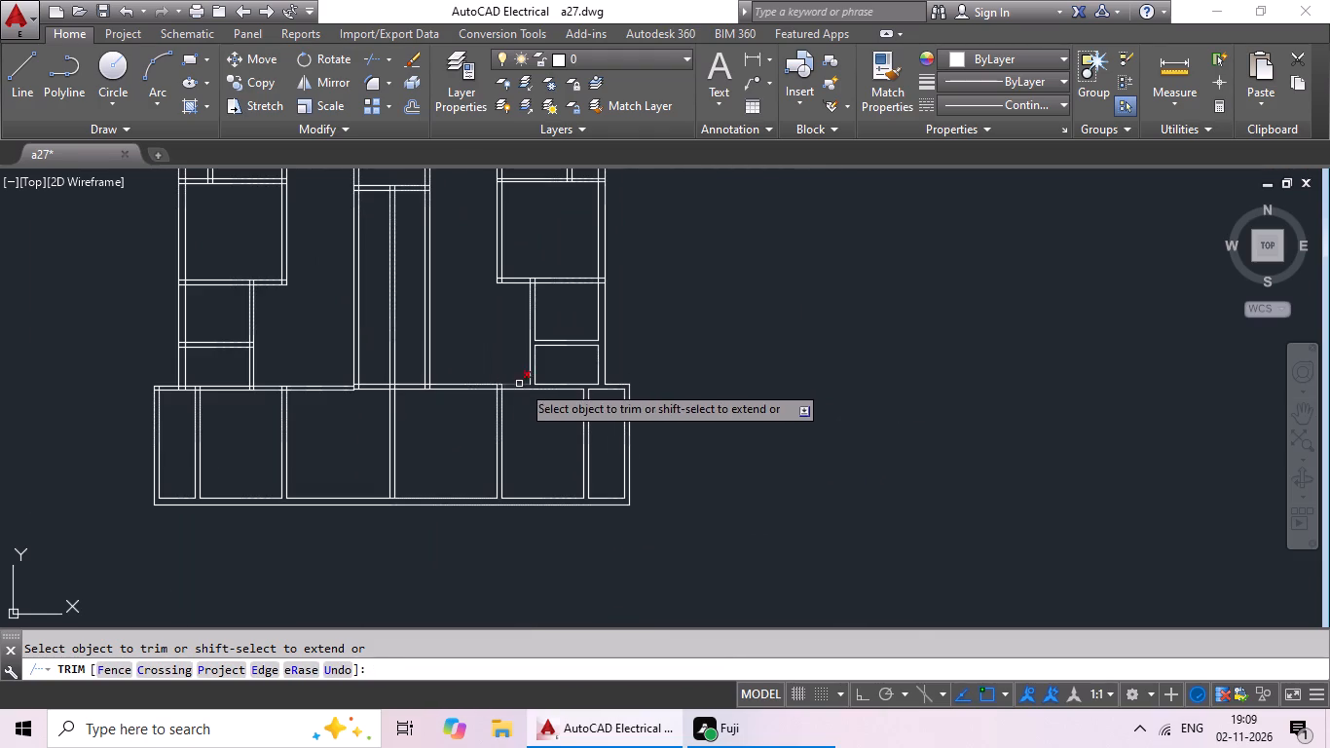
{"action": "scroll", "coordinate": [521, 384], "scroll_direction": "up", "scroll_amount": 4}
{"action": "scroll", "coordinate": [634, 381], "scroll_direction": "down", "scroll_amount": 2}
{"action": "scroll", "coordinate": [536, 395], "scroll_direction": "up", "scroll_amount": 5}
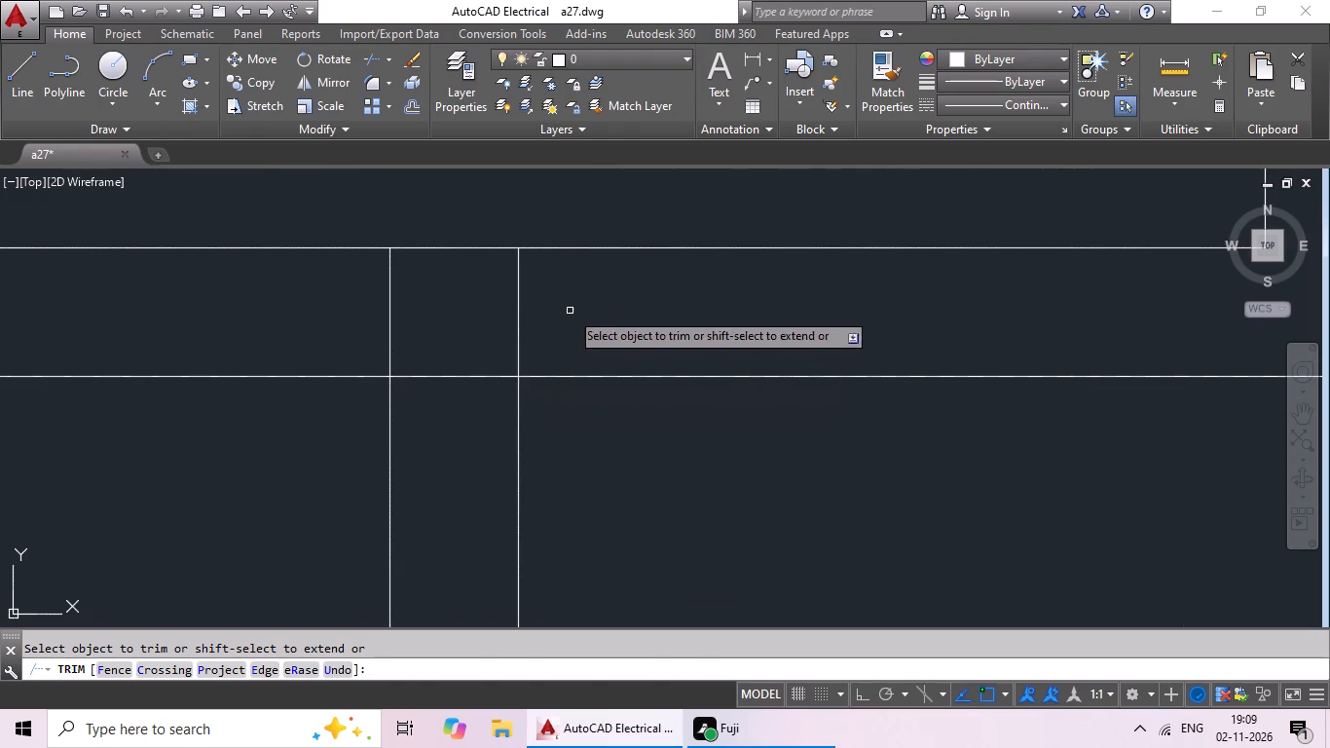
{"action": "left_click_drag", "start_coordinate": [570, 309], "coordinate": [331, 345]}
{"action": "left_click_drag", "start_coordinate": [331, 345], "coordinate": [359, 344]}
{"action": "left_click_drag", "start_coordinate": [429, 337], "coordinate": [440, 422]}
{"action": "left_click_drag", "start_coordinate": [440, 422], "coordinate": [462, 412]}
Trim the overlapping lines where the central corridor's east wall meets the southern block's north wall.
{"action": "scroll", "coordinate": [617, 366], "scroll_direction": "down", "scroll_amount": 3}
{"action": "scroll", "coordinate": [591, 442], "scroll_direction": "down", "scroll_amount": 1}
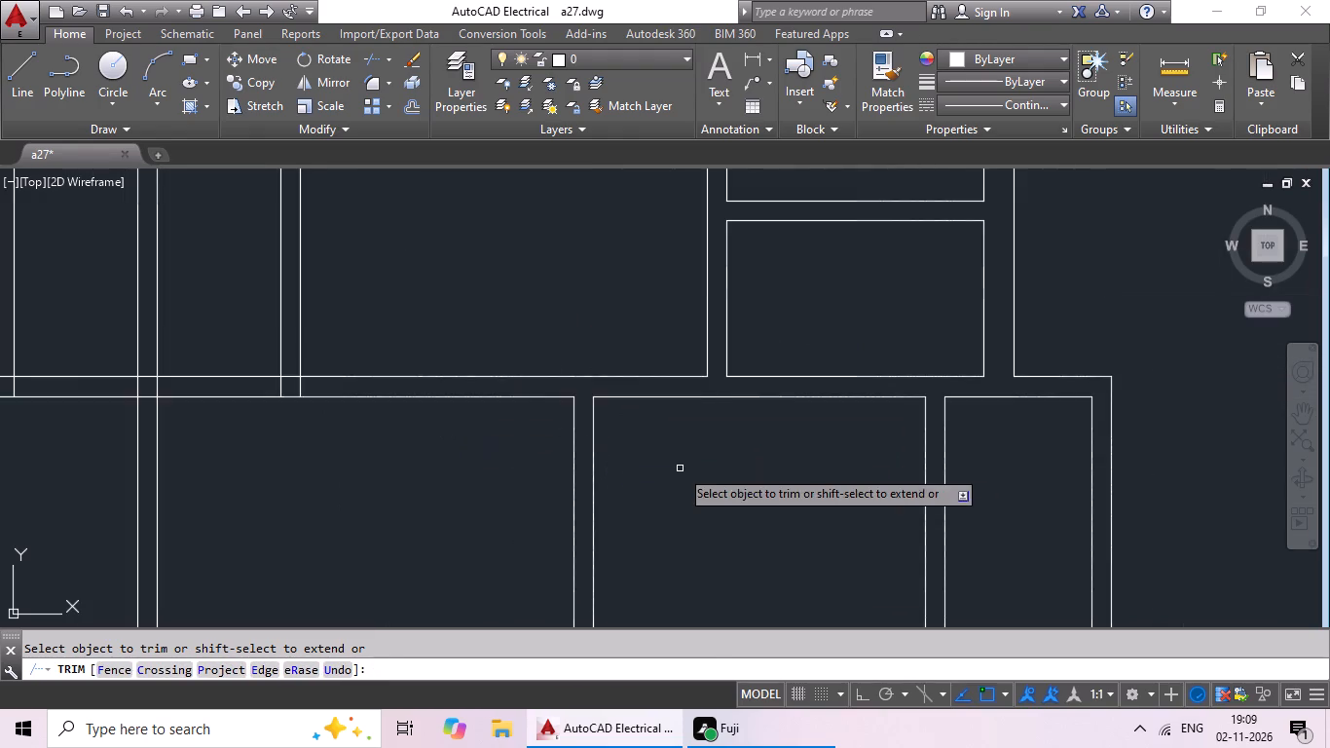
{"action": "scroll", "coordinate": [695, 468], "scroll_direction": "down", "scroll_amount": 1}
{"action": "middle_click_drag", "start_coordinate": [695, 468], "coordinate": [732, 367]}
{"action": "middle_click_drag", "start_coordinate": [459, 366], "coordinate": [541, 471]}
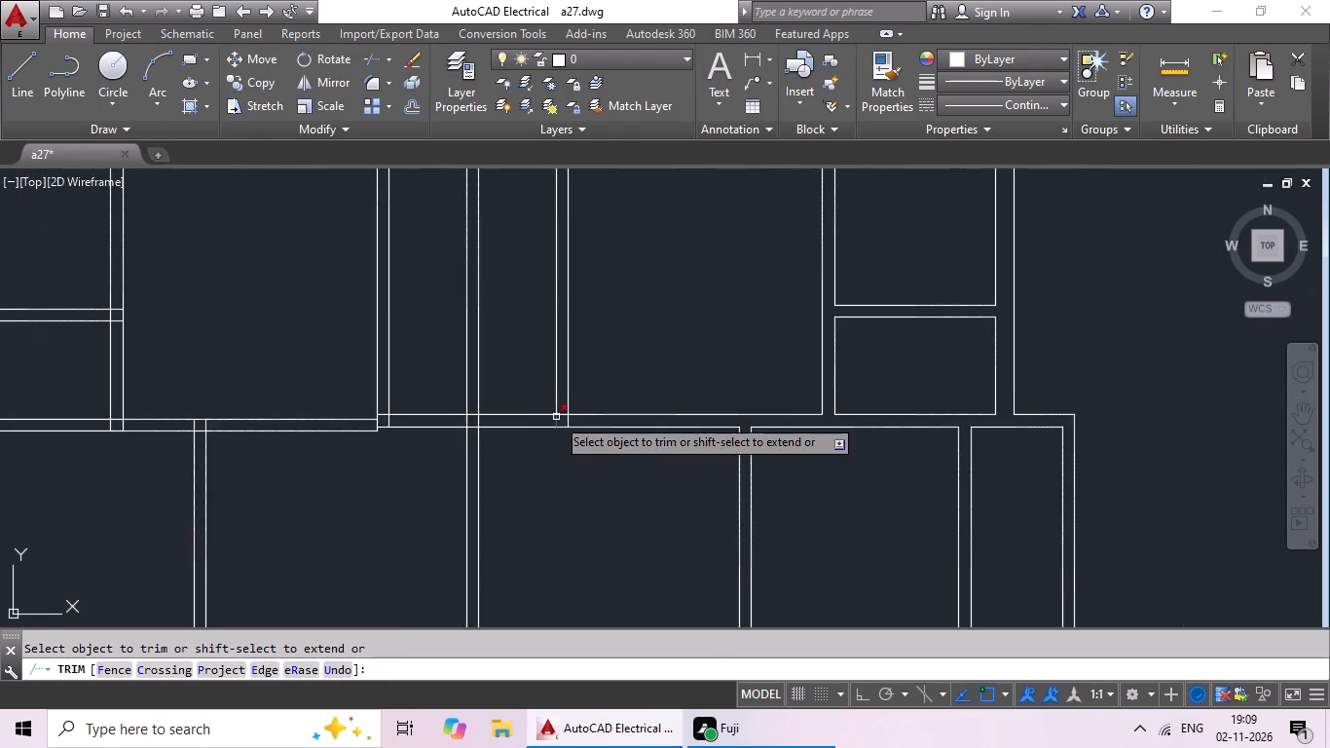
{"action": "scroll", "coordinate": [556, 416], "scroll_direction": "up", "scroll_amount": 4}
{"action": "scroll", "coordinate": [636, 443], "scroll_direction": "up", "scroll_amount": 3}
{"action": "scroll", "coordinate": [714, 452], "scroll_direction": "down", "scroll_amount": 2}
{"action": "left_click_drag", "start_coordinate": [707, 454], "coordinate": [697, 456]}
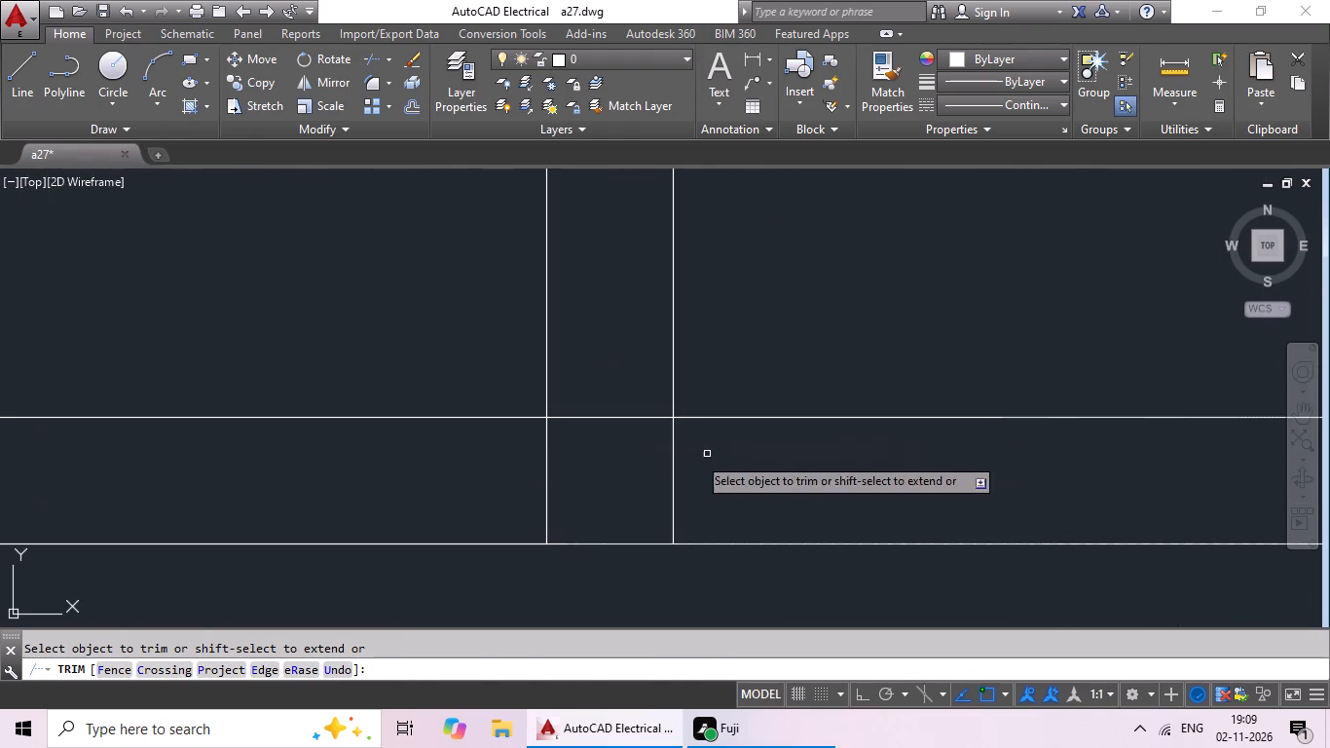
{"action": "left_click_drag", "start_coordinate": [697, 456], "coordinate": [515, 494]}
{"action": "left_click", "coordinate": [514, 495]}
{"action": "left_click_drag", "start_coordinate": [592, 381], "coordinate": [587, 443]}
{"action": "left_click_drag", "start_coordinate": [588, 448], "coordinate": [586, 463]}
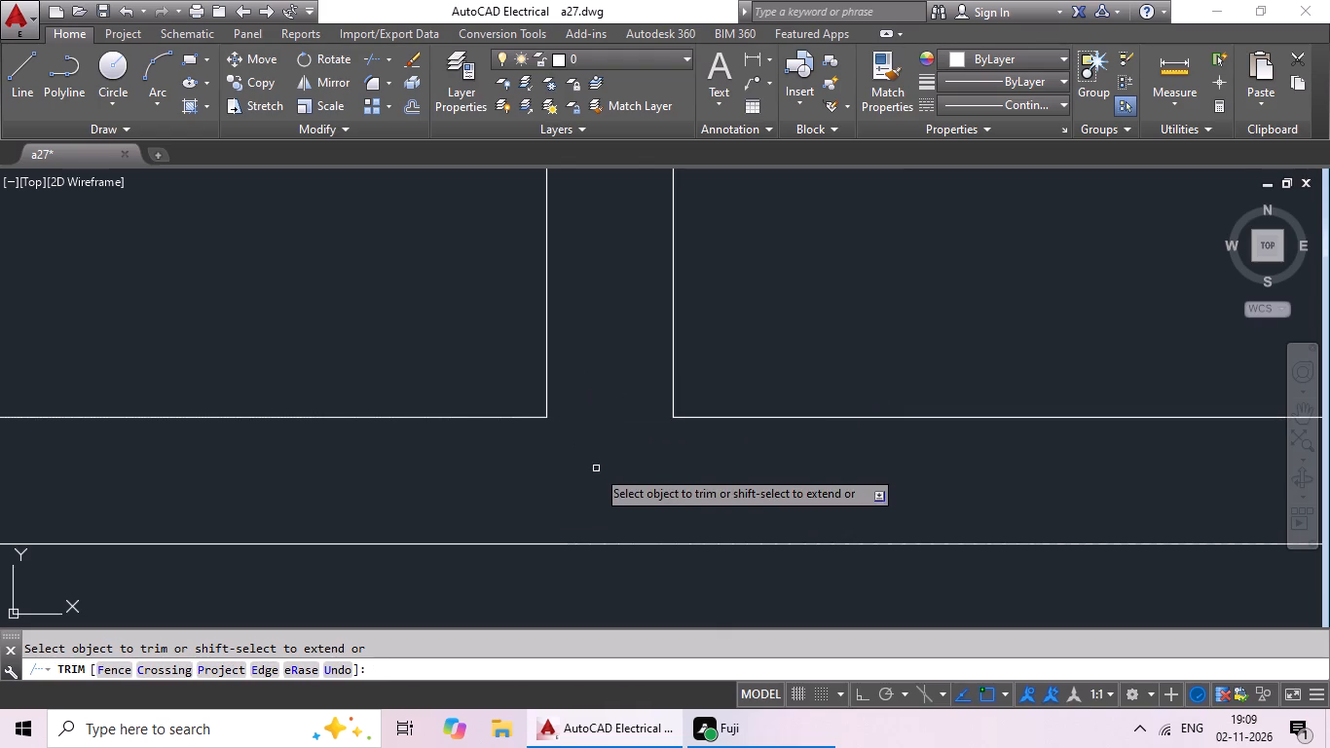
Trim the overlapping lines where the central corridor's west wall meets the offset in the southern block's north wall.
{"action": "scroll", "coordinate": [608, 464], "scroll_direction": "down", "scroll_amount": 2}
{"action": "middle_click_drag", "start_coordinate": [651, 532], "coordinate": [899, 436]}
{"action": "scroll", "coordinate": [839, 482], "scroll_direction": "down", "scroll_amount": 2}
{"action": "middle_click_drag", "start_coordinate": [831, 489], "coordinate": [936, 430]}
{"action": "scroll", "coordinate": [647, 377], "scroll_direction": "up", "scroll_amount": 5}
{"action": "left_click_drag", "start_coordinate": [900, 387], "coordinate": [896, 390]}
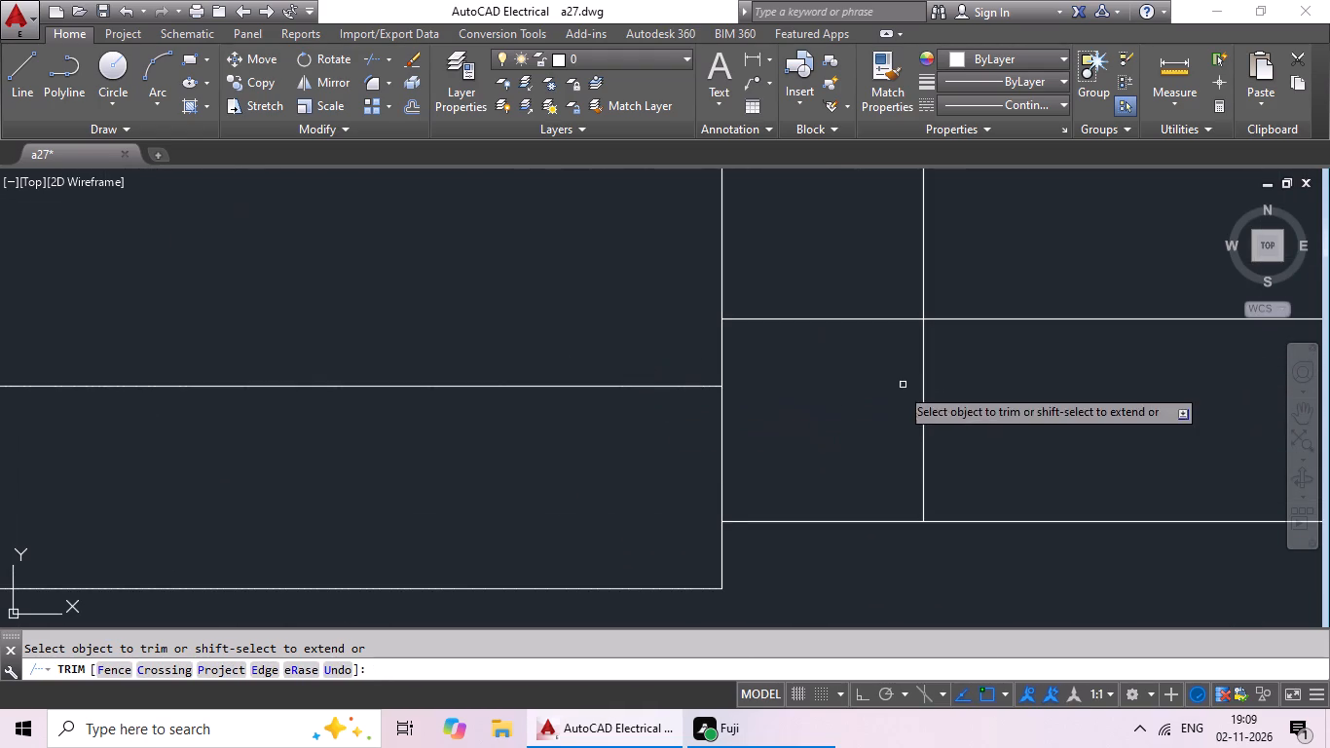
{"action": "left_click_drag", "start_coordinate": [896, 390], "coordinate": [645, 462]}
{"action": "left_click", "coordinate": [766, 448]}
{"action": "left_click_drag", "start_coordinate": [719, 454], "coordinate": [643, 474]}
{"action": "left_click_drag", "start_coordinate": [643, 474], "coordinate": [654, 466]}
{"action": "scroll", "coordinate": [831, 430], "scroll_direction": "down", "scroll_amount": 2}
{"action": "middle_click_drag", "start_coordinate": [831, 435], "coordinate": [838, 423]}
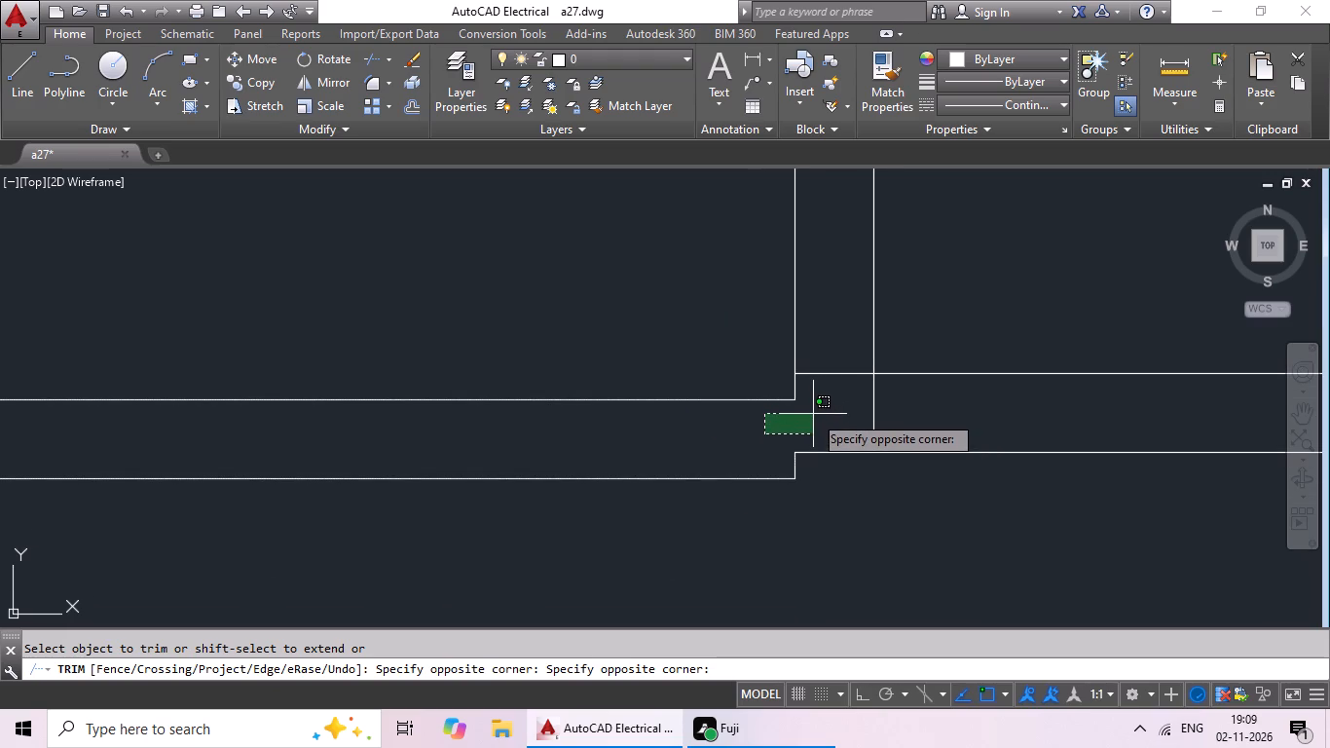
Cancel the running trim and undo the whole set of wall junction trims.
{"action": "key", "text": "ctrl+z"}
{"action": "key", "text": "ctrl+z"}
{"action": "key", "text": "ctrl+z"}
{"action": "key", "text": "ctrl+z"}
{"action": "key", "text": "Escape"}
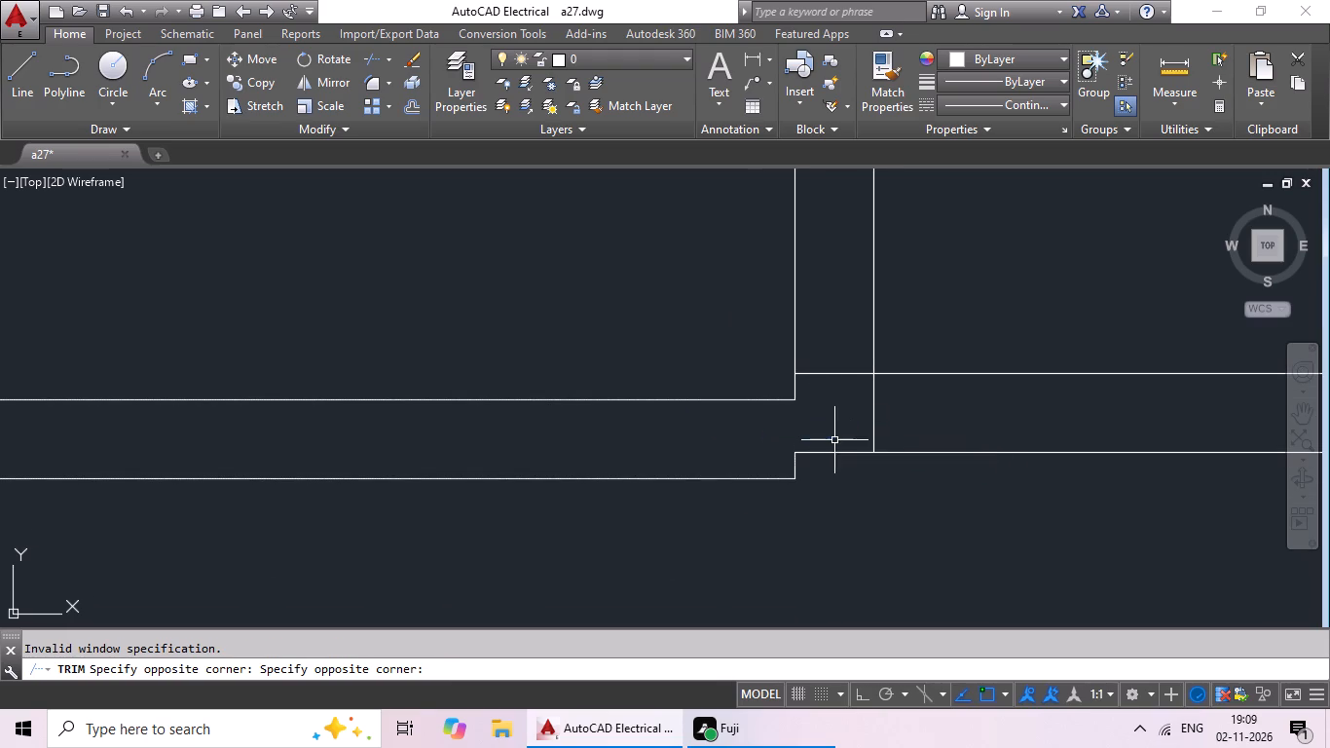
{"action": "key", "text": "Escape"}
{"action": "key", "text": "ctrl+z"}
Stretch the upper line of the north wall's western half in the southern block up to align with the eastern half's upper line.
{"action": "middle_click_drag", "start_coordinate": [809, 478], "coordinate": [798, 260]}
{"action": "middle_click_drag", "start_coordinate": [781, 461], "coordinate": [780, 349]}
{"action": "scroll", "coordinate": [645, 489], "scroll_direction": "up", "scroll_amount": 3}
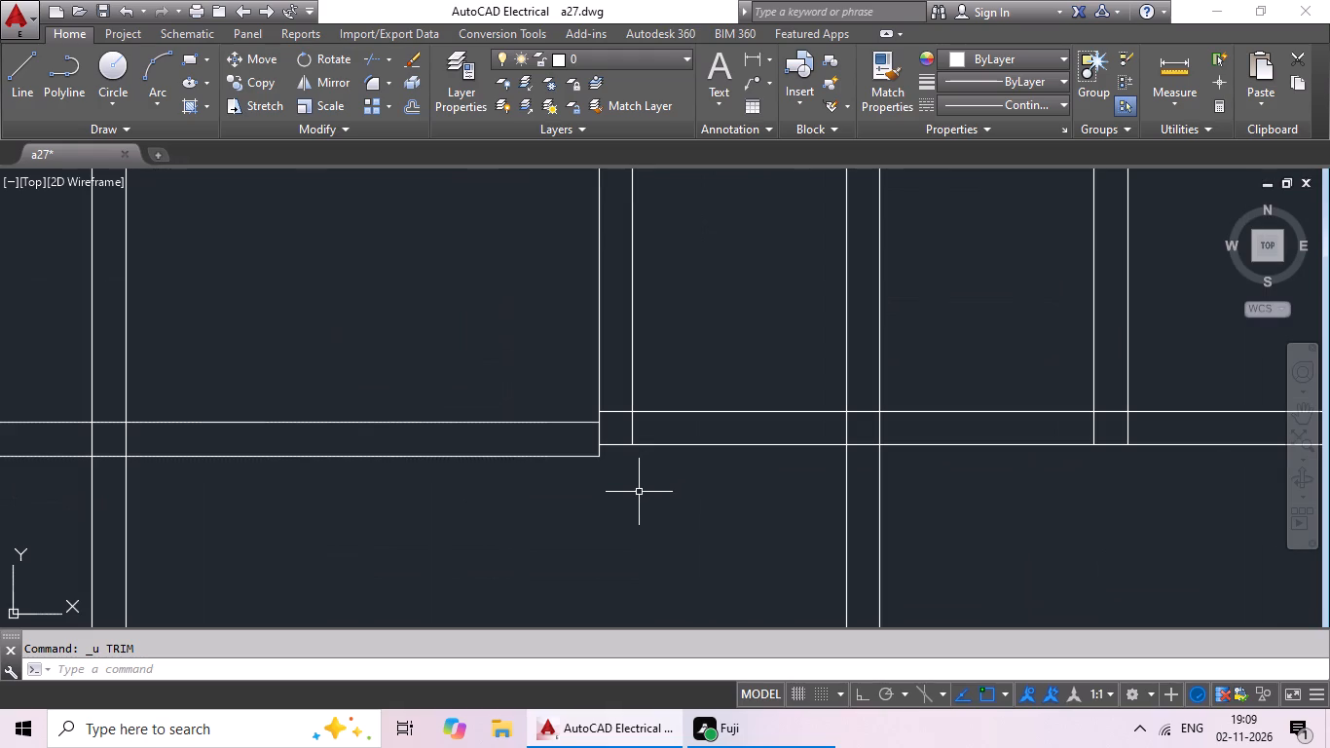
{"action": "middle_click_drag", "start_coordinate": [625, 502], "coordinate": [653, 454]}
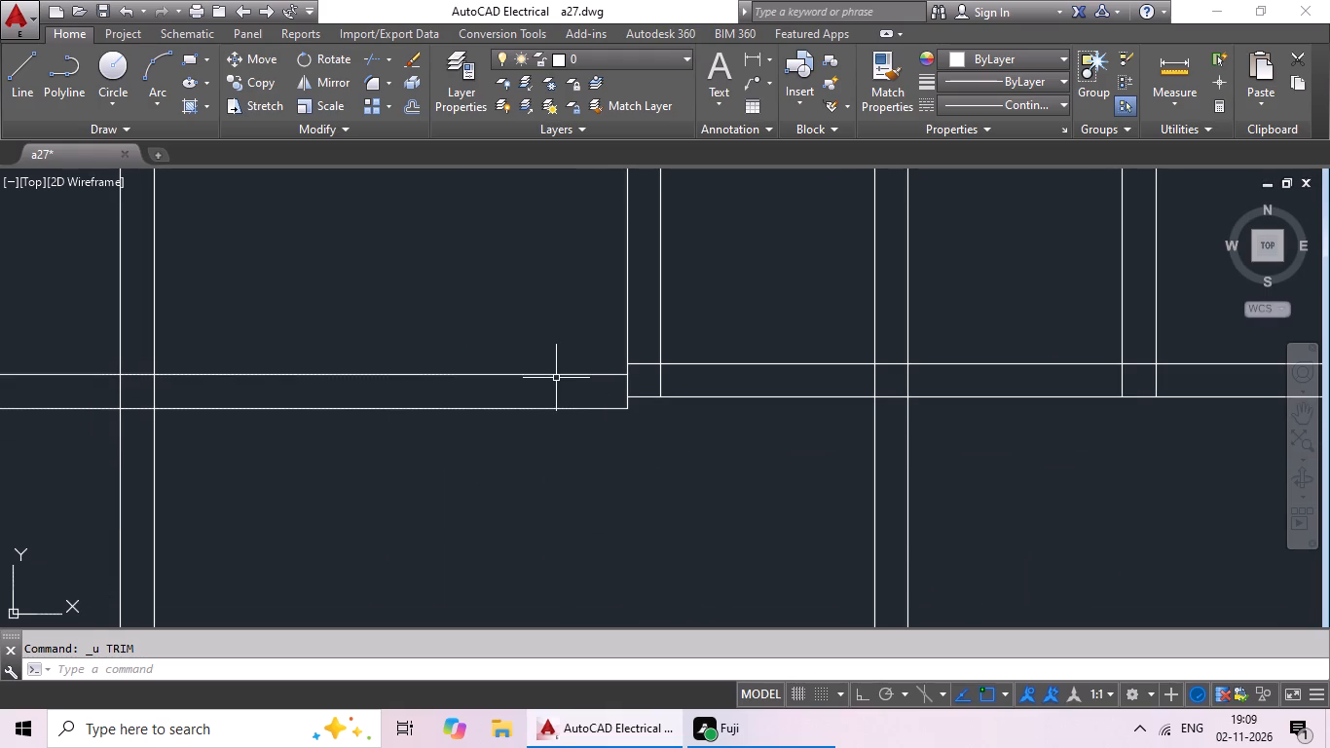
{"action": "left_click", "coordinate": [556, 378]}
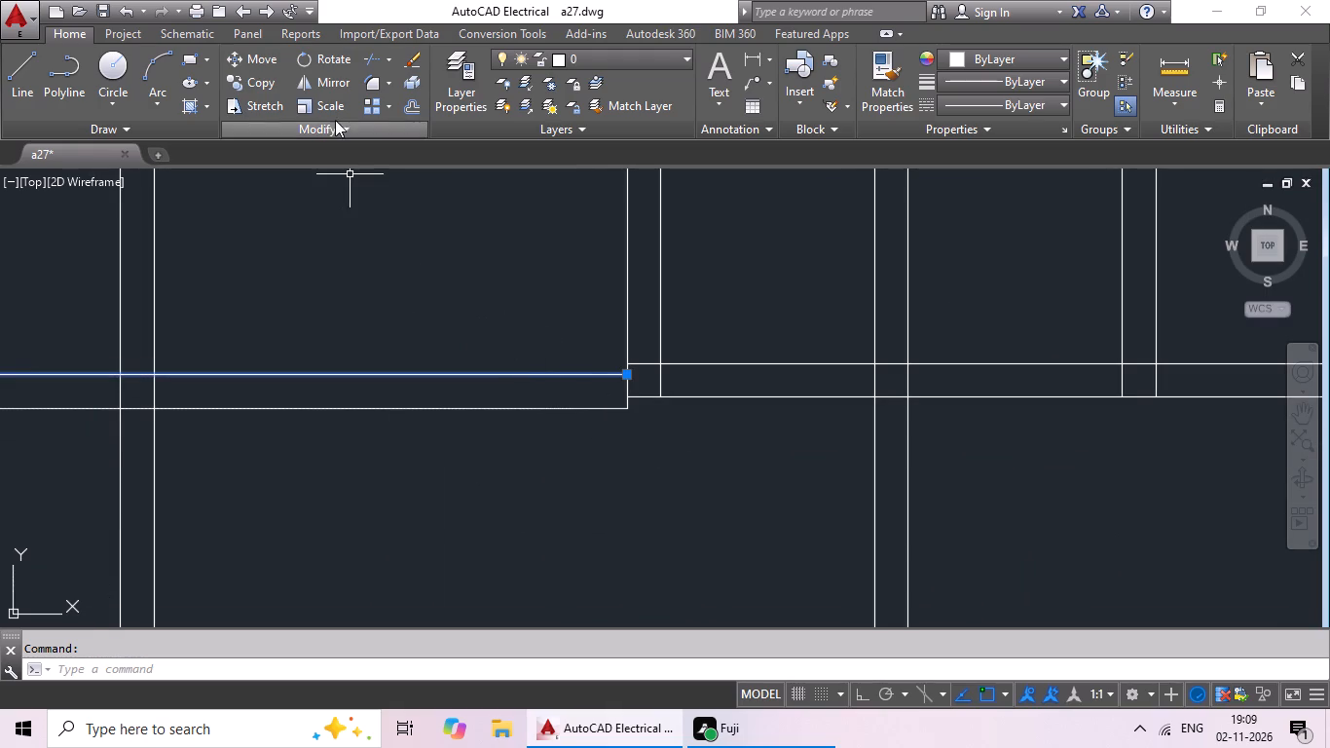
{"action": "left_click", "coordinate": [257, 101]}
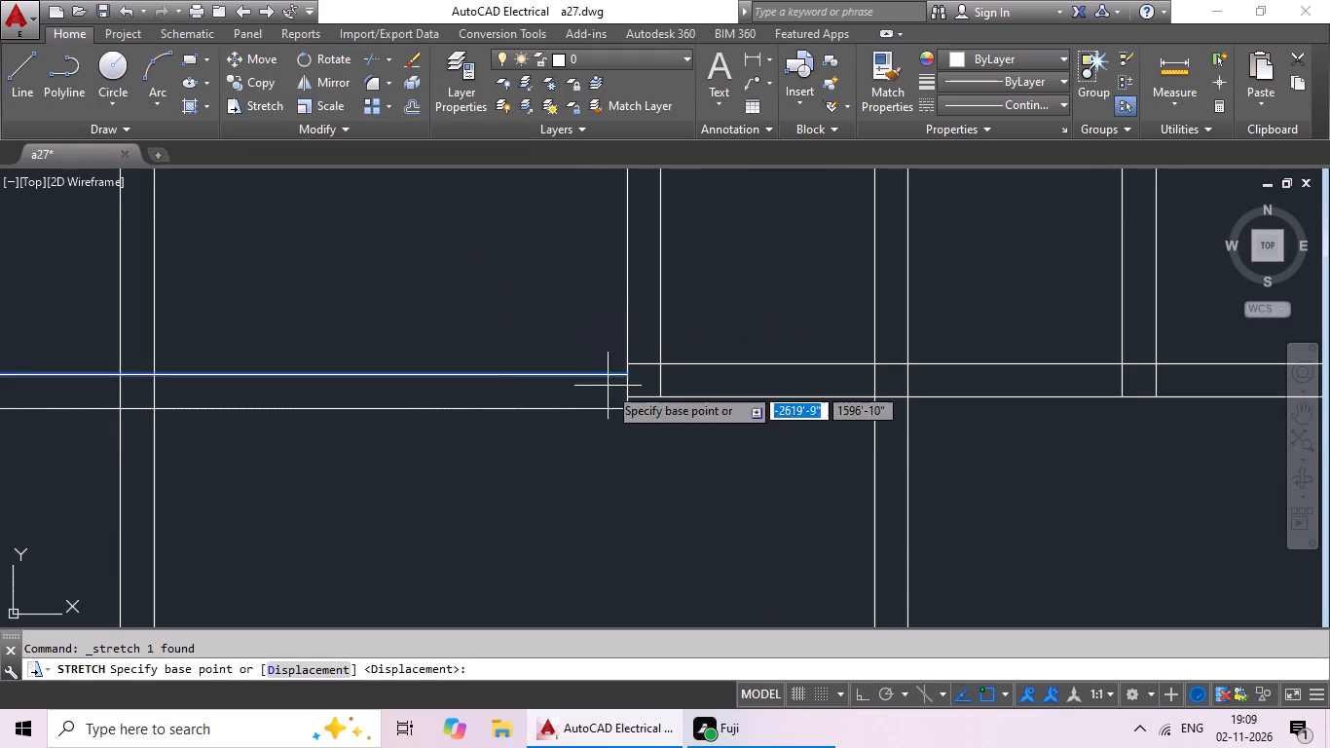
{"action": "left_click", "coordinate": [624, 373]}
{"action": "left_click", "coordinate": [628, 362]}
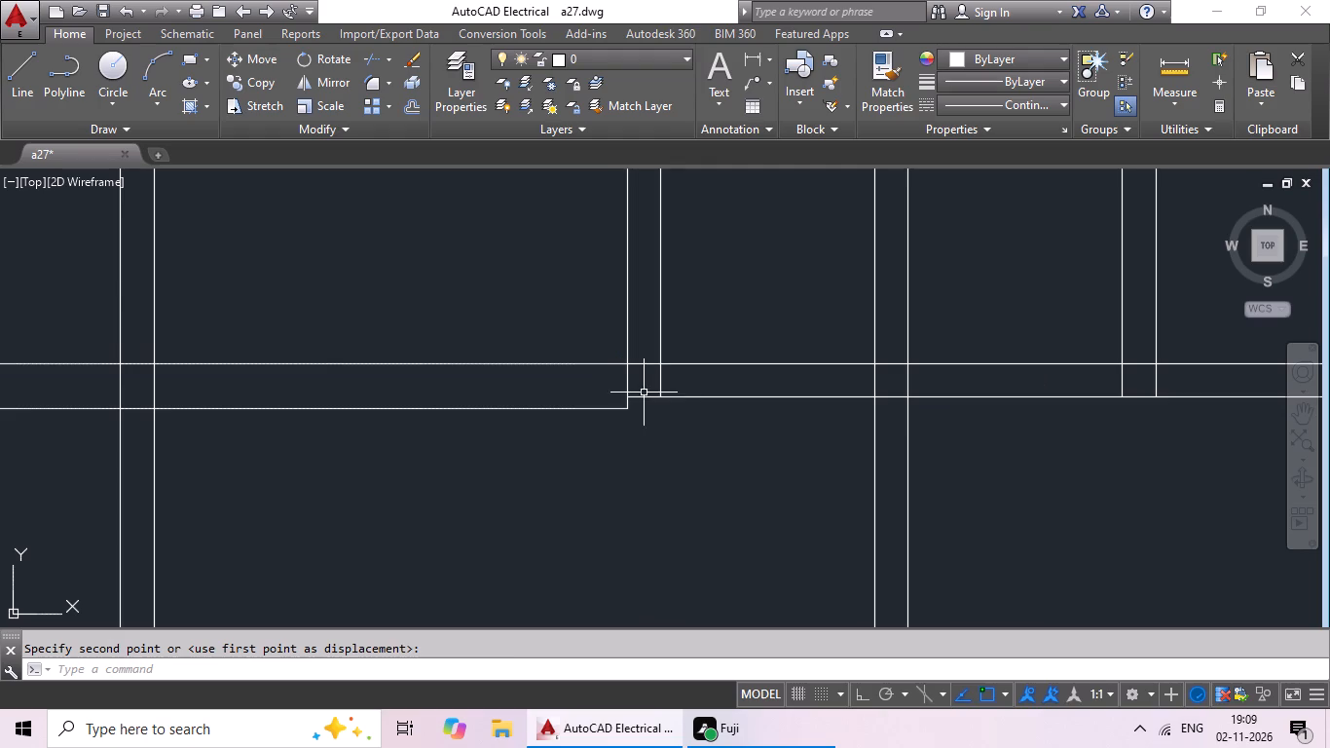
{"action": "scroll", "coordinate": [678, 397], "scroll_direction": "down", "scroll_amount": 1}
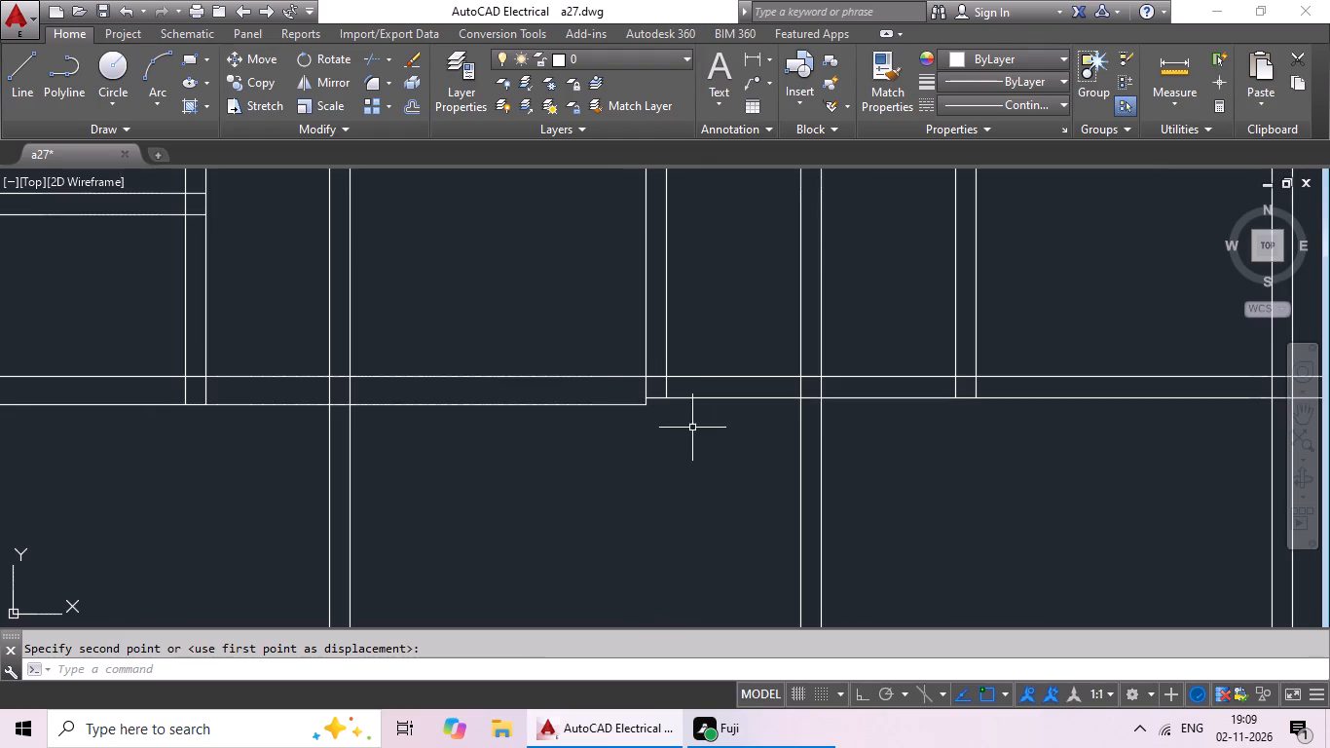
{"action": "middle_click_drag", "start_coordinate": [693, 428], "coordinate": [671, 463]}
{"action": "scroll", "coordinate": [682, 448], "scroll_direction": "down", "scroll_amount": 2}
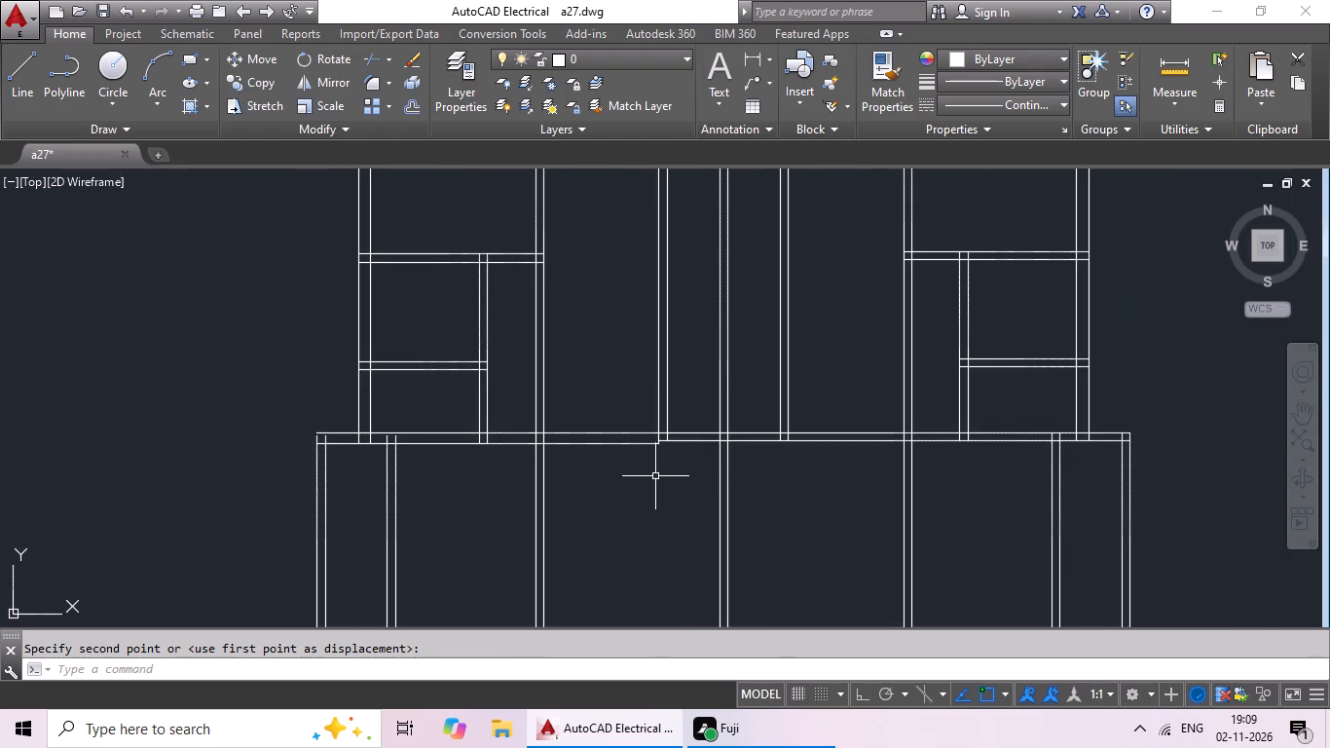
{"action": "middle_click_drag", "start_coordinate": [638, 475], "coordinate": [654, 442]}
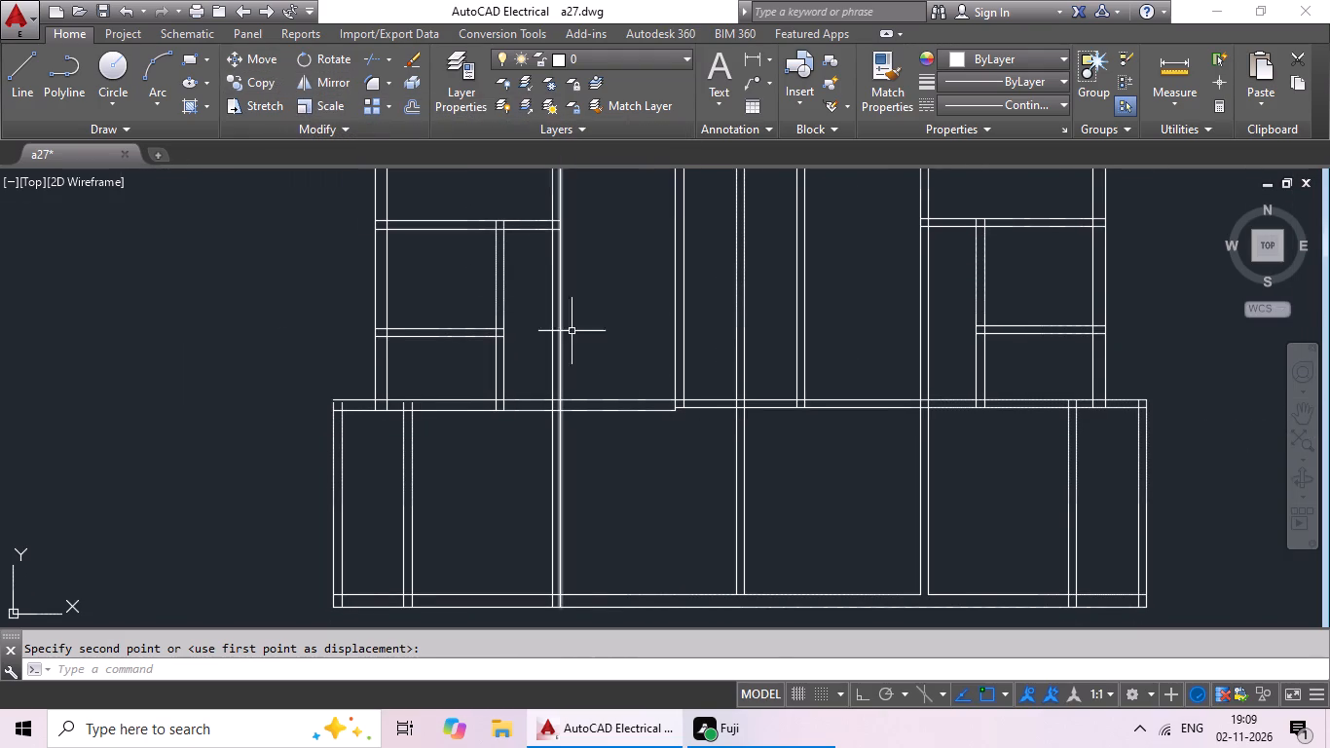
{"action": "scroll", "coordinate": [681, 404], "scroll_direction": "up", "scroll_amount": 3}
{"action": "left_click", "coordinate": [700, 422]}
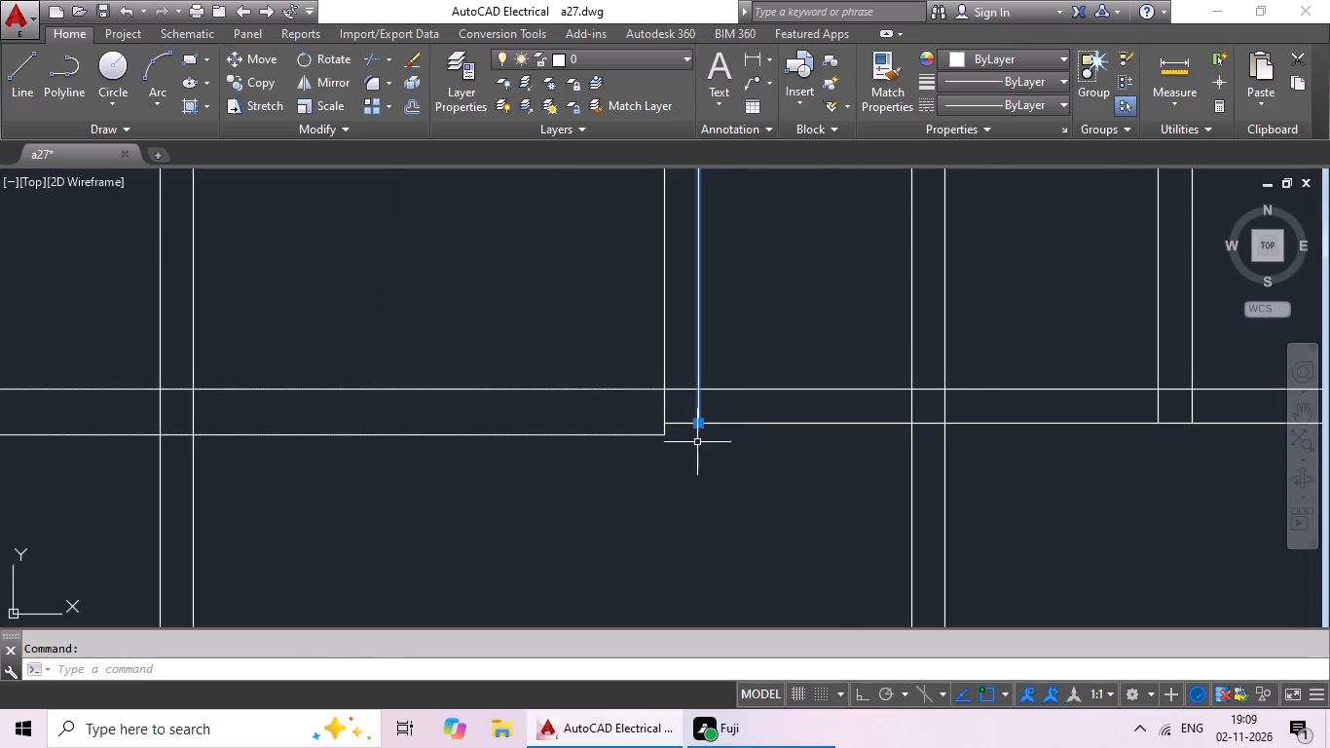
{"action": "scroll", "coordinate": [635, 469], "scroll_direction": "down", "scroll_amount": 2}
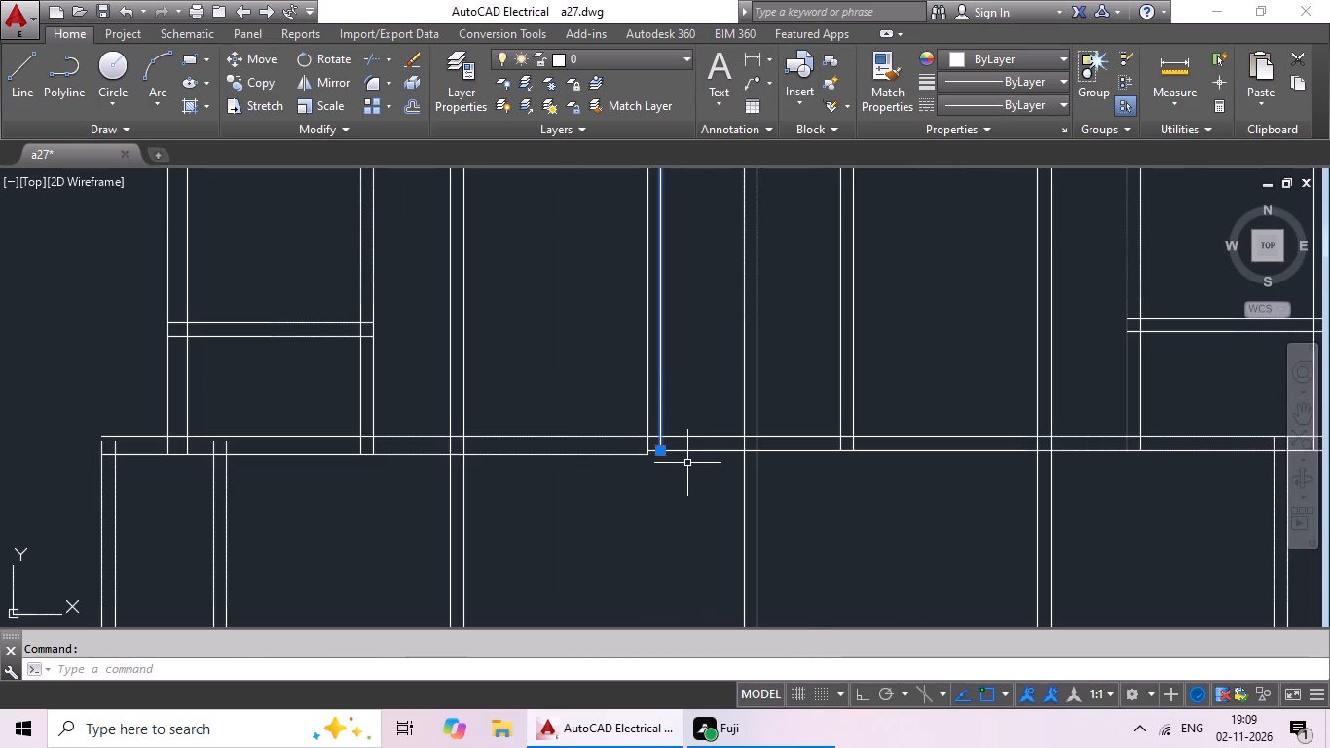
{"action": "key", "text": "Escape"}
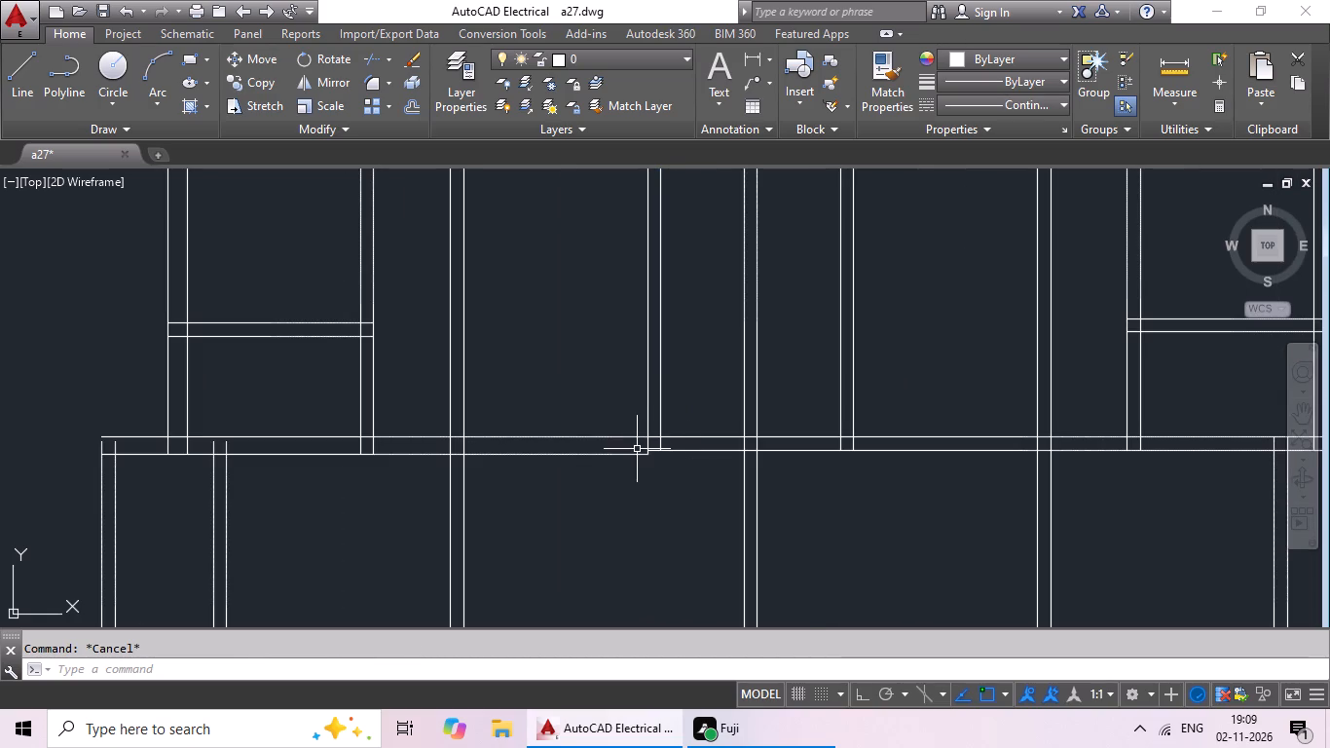
Stretch the lower line of the north wall's western half in the southern block up to align with the eastern half's lower line.
{"action": "left_click", "coordinate": [633, 453]}
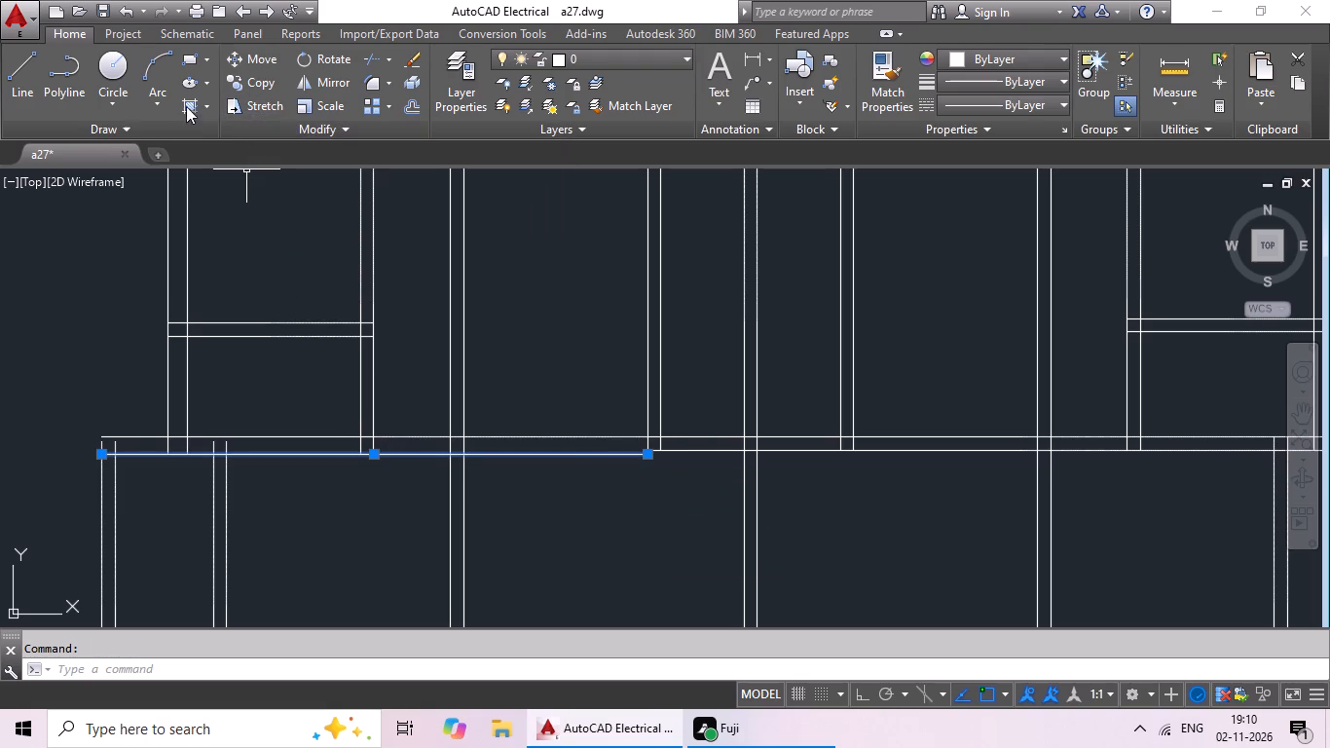
{"action": "left_click", "coordinate": [279, 107]}
{"action": "scroll", "coordinate": [663, 461], "scroll_direction": "up", "scroll_amount": 2}
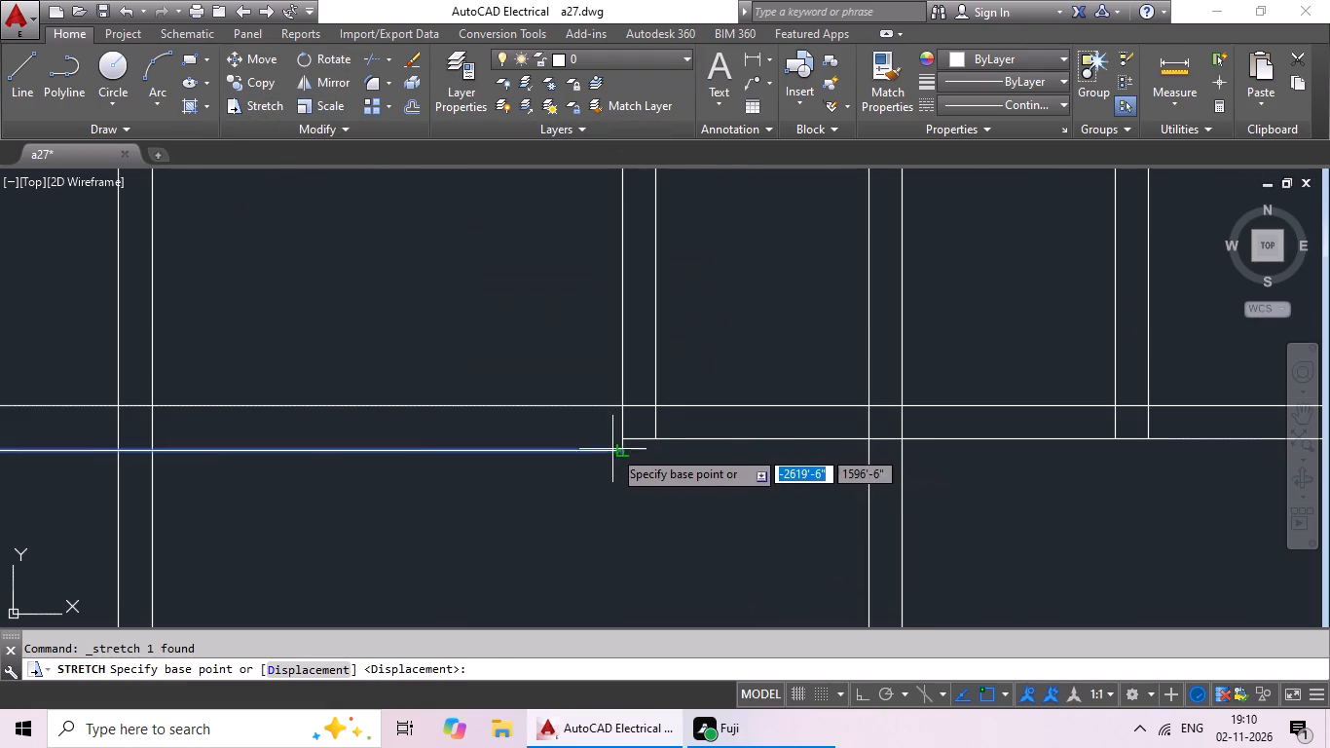
{"action": "left_click", "coordinate": [617, 455]}
{"action": "left_click", "coordinate": [621, 440]}
Extend both lines of the southern block's outer west wall up to the upper line of its north wall.
{"action": "scroll", "coordinate": [643, 453], "scroll_direction": "down", "scroll_amount": 3}
{"action": "middle_click_drag", "start_coordinate": [633, 465], "coordinate": [641, 465]}
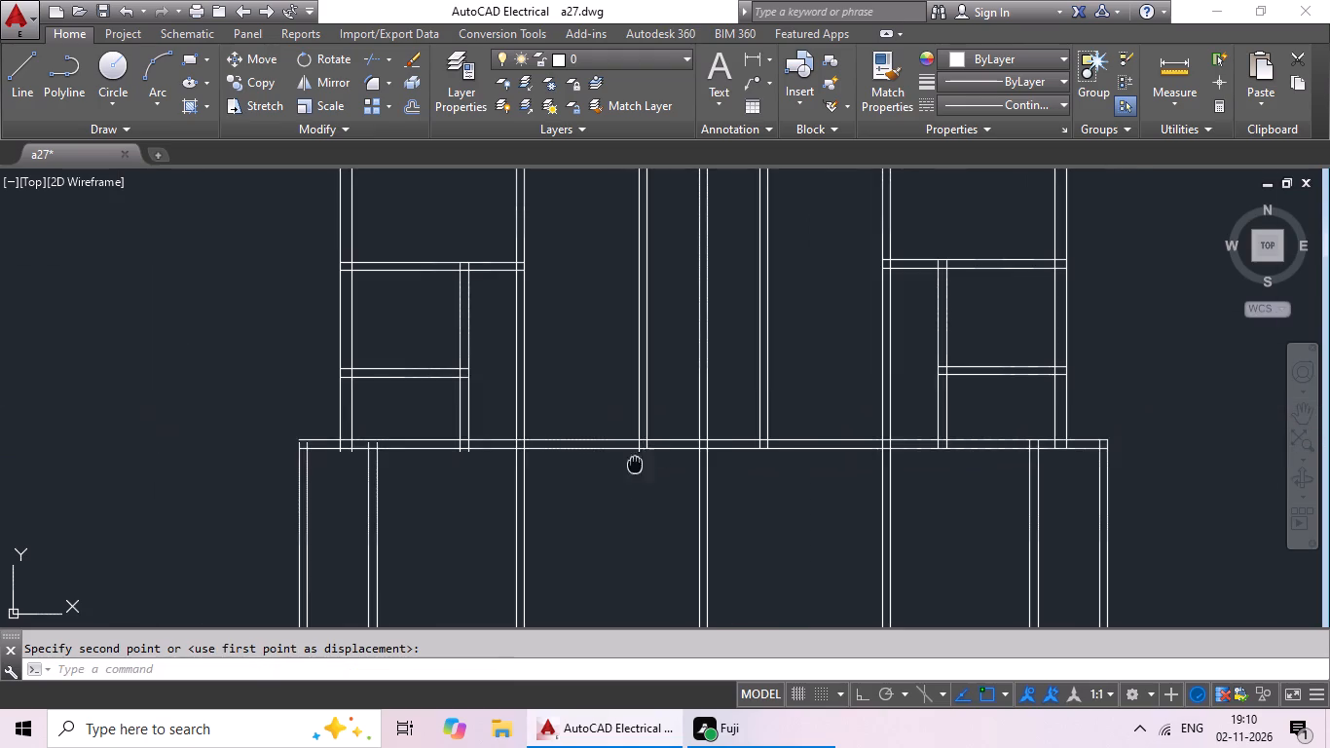
{"action": "middle_click_drag", "start_coordinate": [641, 465], "coordinate": [703, 465]}
{"action": "middle_click", "coordinate": [705, 465]}
{"action": "middle_click_drag", "start_coordinate": [651, 472], "coordinate": [696, 440]}
{"action": "middle_click_drag", "start_coordinate": [698, 454], "coordinate": [600, 476]}
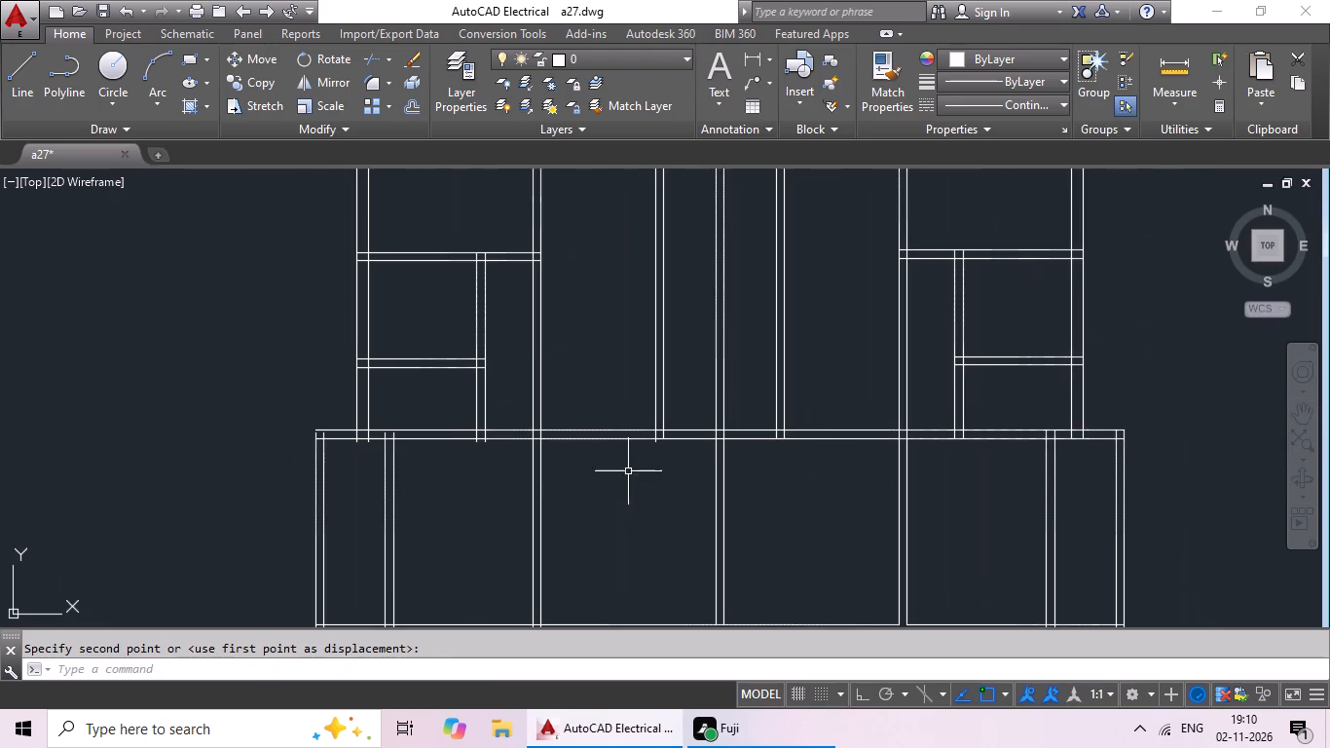
{"action": "middle_click_drag", "start_coordinate": [668, 471], "coordinate": [583, 467]}
{"action": "middle_click_drag", "start_coordinate": [687, 498], "coordinate": [736, 467]}
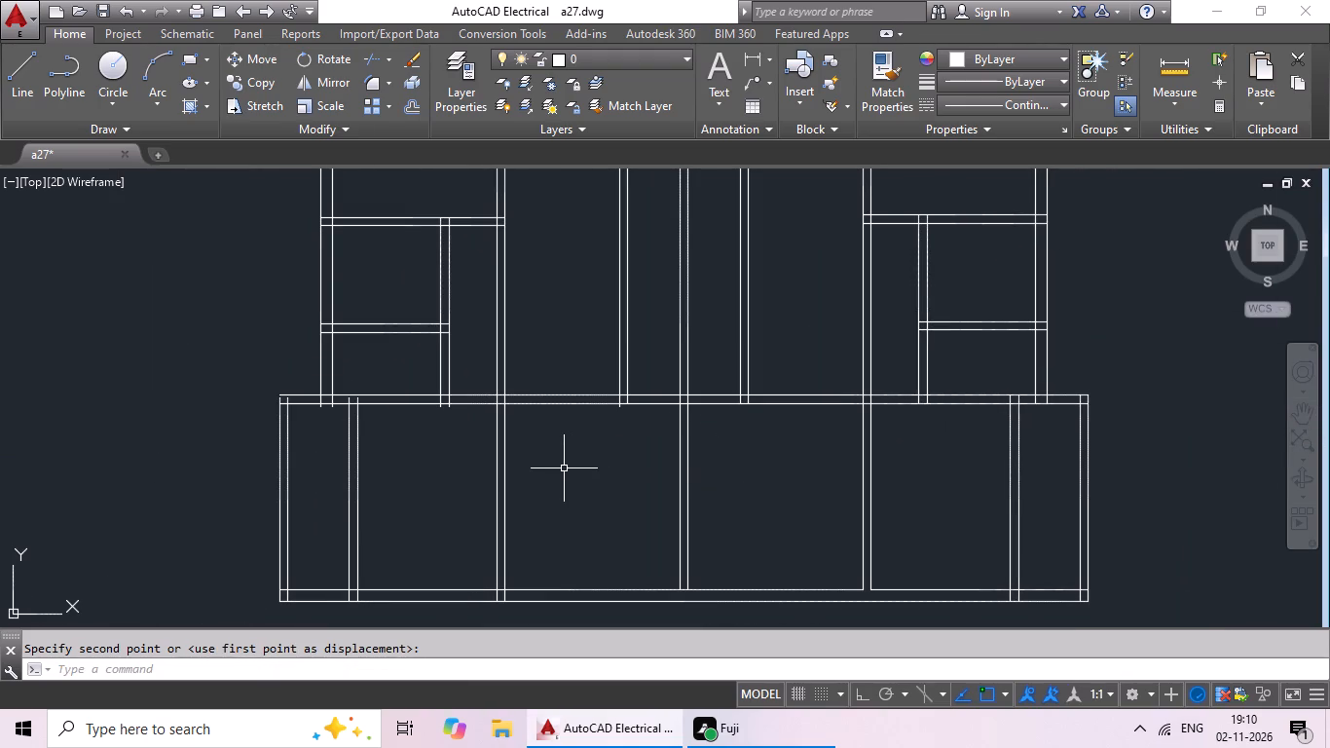
{"action": "key", "text": "e"}
{"action": "key", "text": "x"}
{"action": "key", "text": "space"}
{"action": "key", "text": "space"}
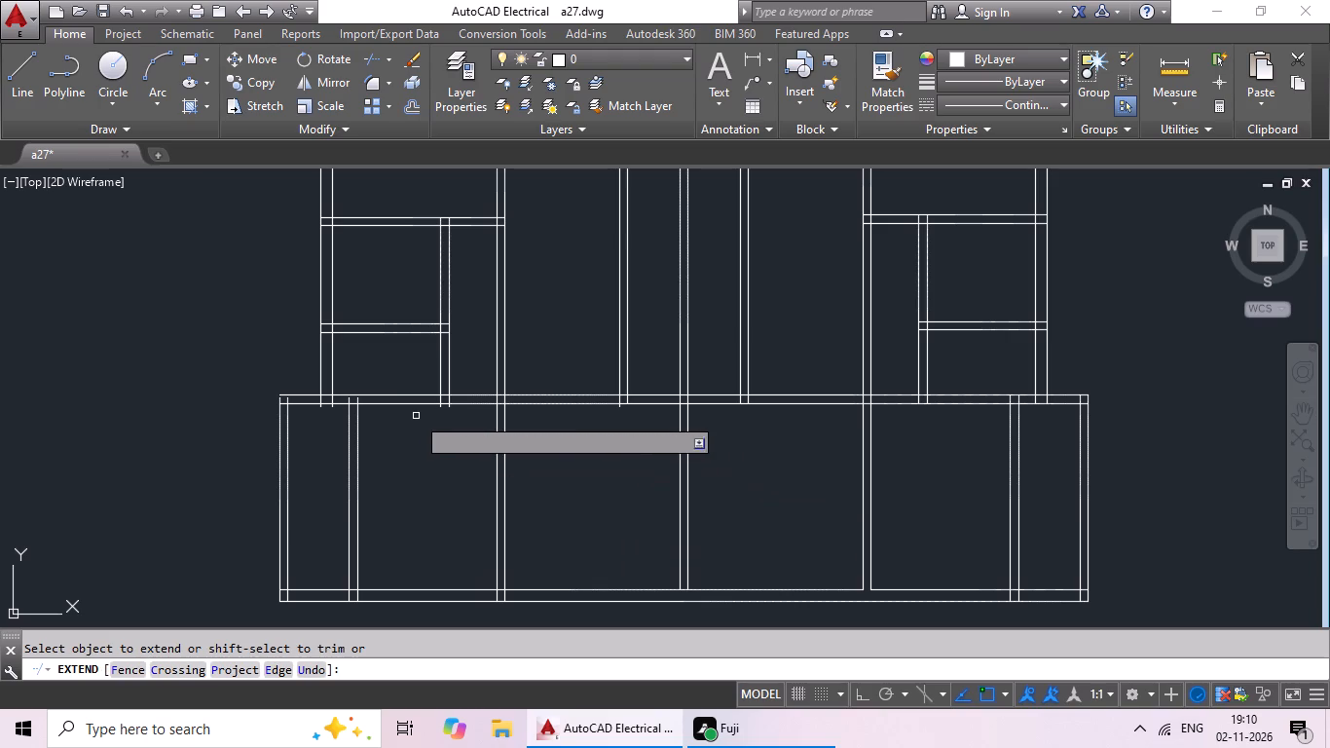
{"action": "scroll", "coordinate": [275, 403], "scroll_direction": "up", "scroll_amount": 5}
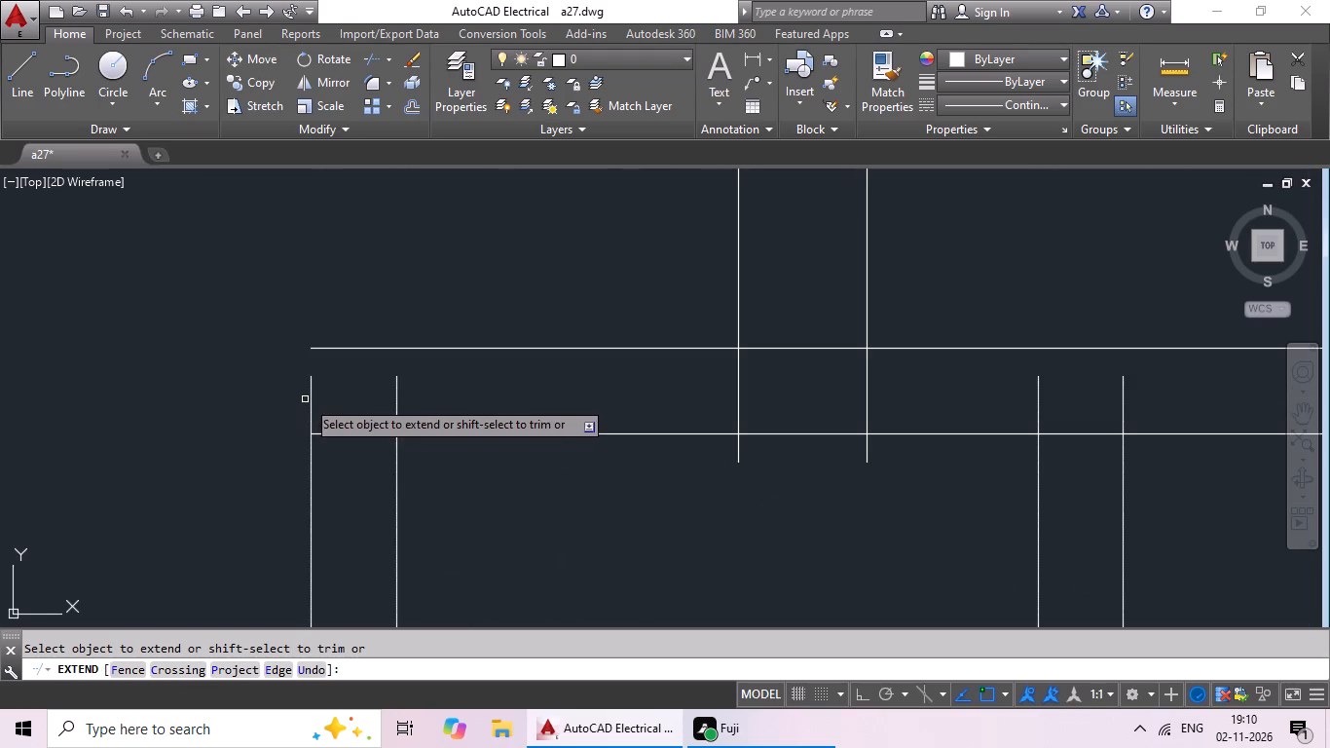
{"action": "left_click", "coordinate": [308, 410]}
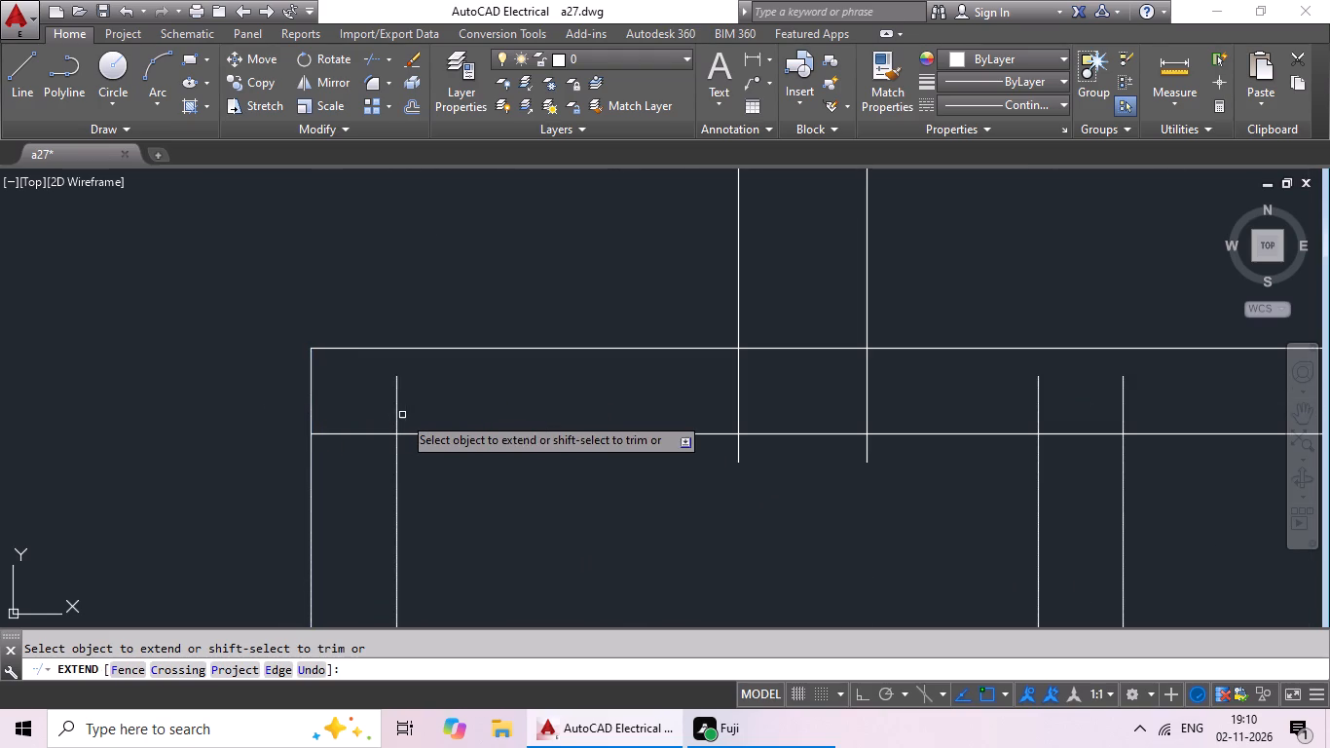
{"action": "left_click", "coordinate": [398, 398]}
Extend both lines of the first partition east of the southern block's west wall up to the north wall's upper line.
{"action": "middle_click_drag", "start_coordinate": [662, 539], "coordinate": [615, 548]}
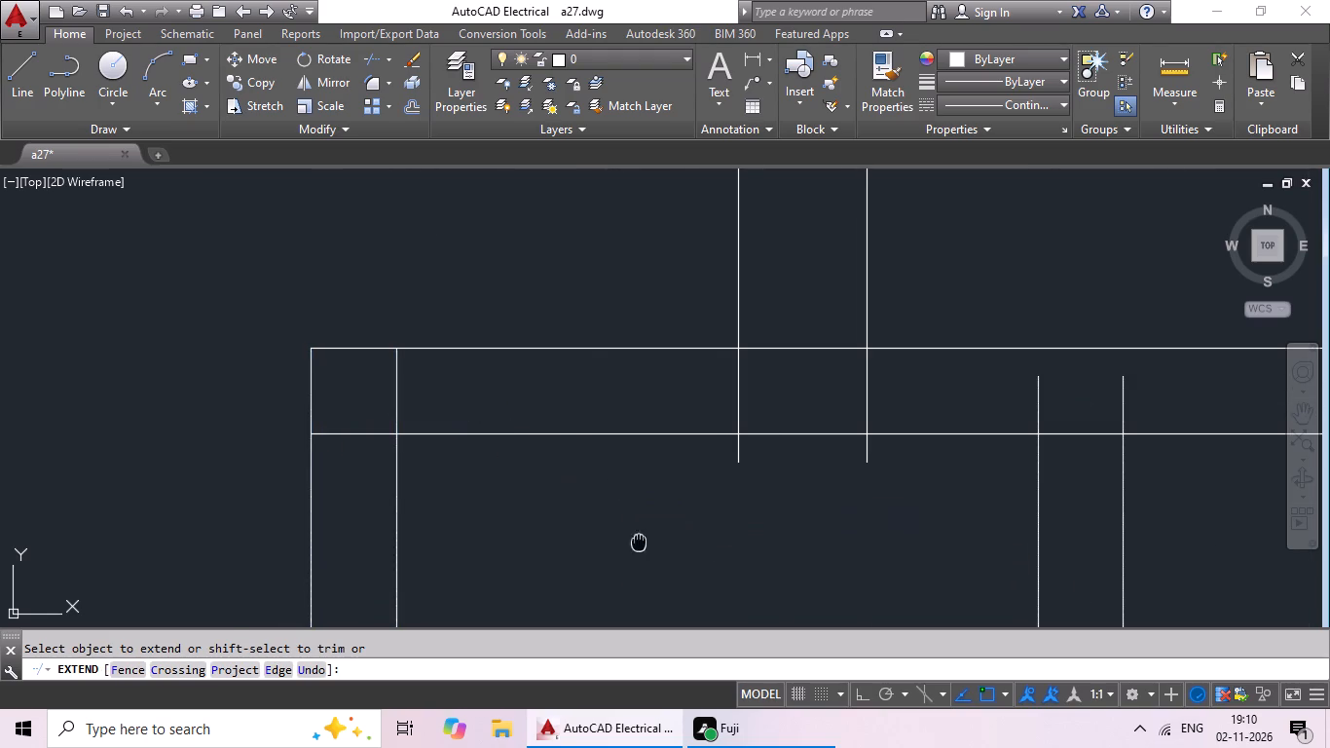
{"action": "middle_click_drag", "start_coordinate": [615, 548], "coordinate": [499, 578]}
{"action": "middle_click_drag", "start_coordinate": [732, 501], "coordinate": [633, 542]}
{"action": "scroll", "coordinate": [634, 542], "scroll_direction": "down", "scroll_amount": 1}
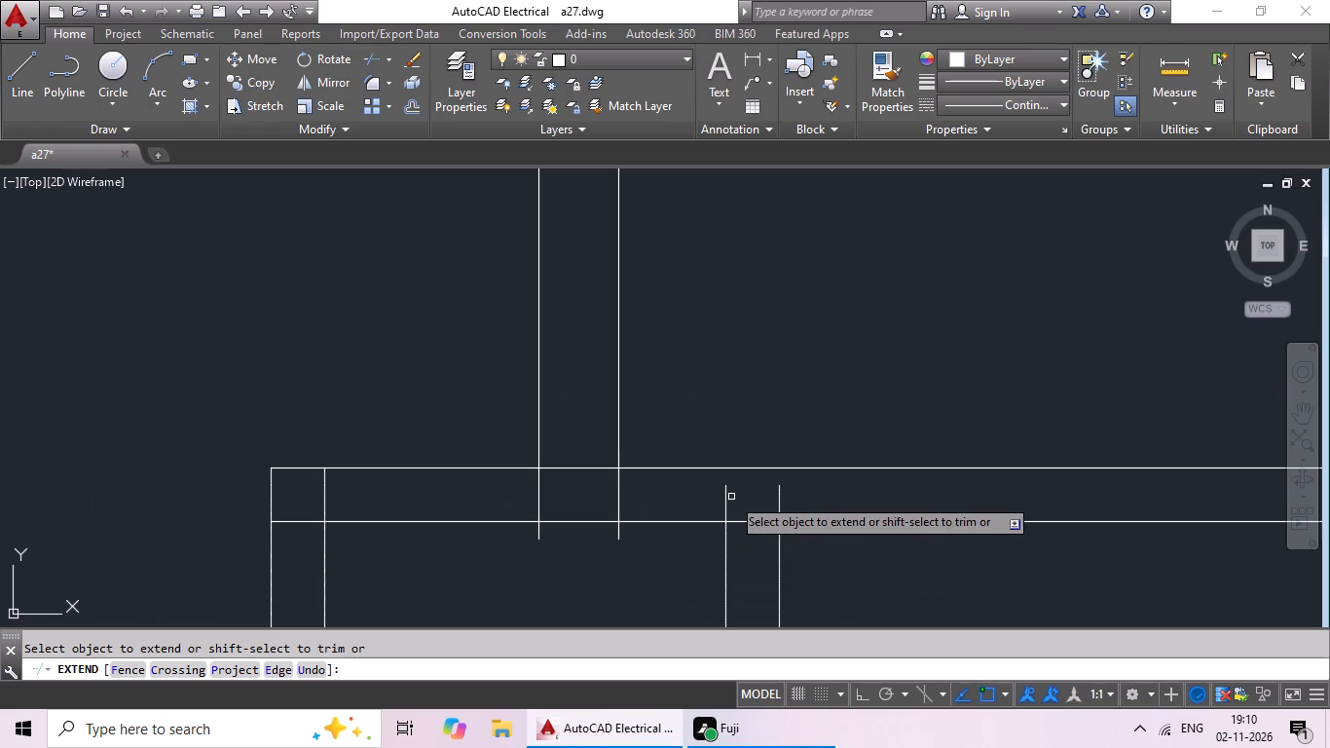
{"action": "left_click", "coordinate": [724, 504]}
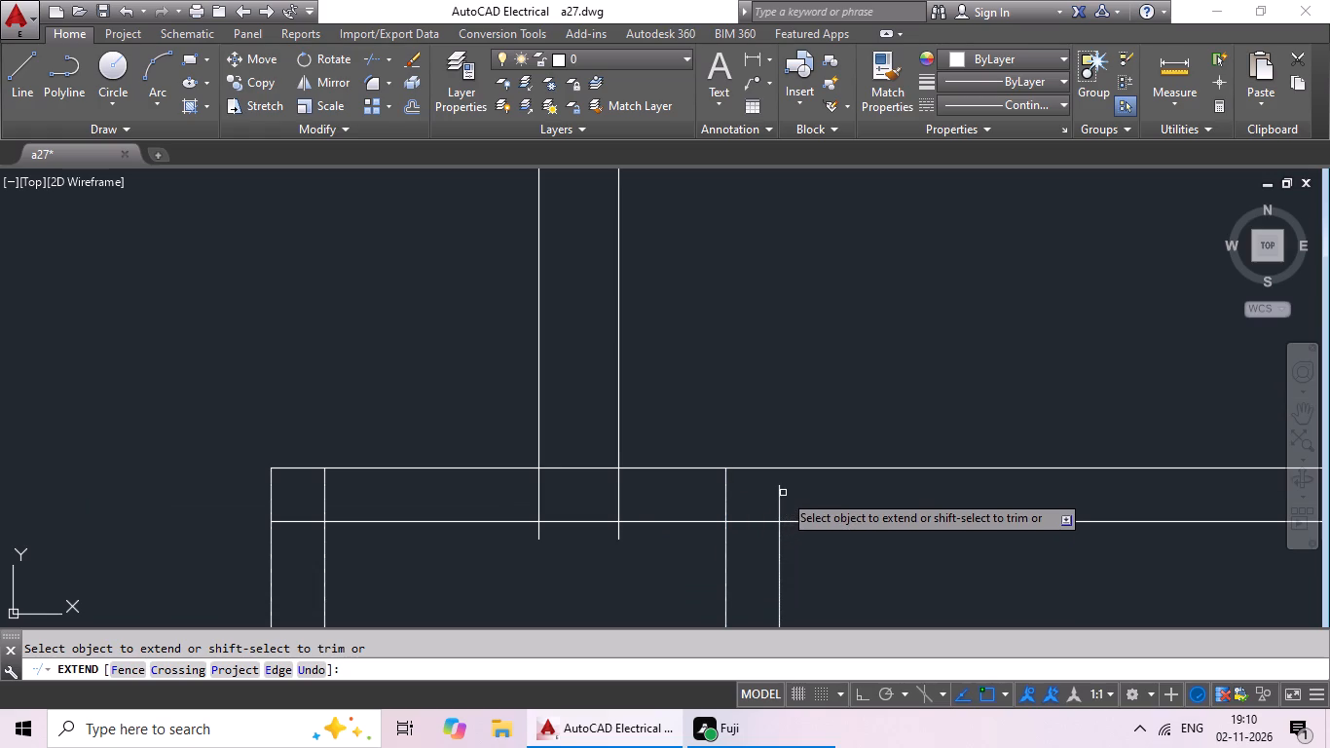
{"action": "left_click", "coordinate": [779, 501]}
Examine the remaining junctions eastward along the southern block's north wall for wall lines that stop short.
{"action": "scroll", "coordinate": [891, 525], "scroll_direction": "down", "scroll_amount": 1}
{"action": "middle_click_drag", "start_coordinate": [919, 540], "coordinate": [885, 541]}
{"action": "middle_click", "coordinate": [469, 467]}
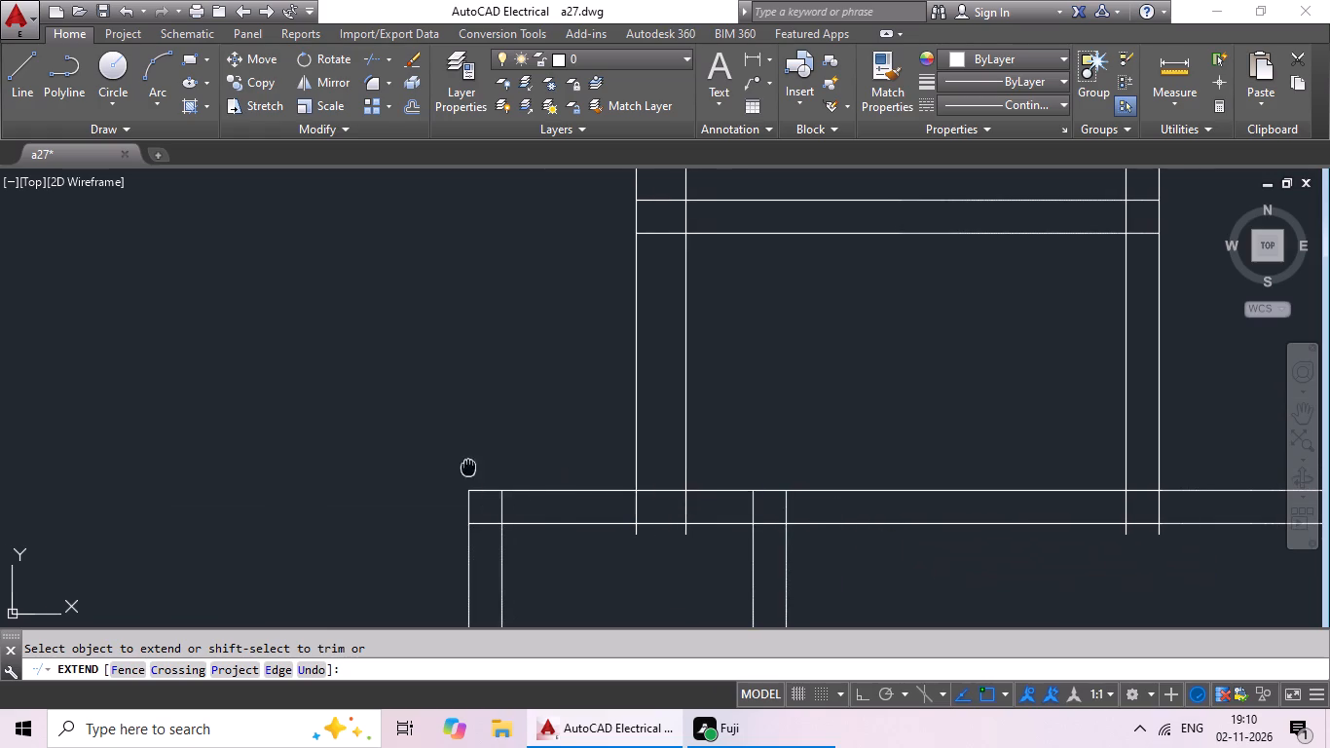
{"action": "middle_click_drag", "start_coordinate": [919, 533], "coordinate": [474, 469]}
{"action": "middle_click_drag", "start_coordinate": [697, 514], "coordinate": [158, 443]}
{"action": "scroll", "coordinate": [662, 439], "scroll_direction": "down", "scroll_amount": 1}
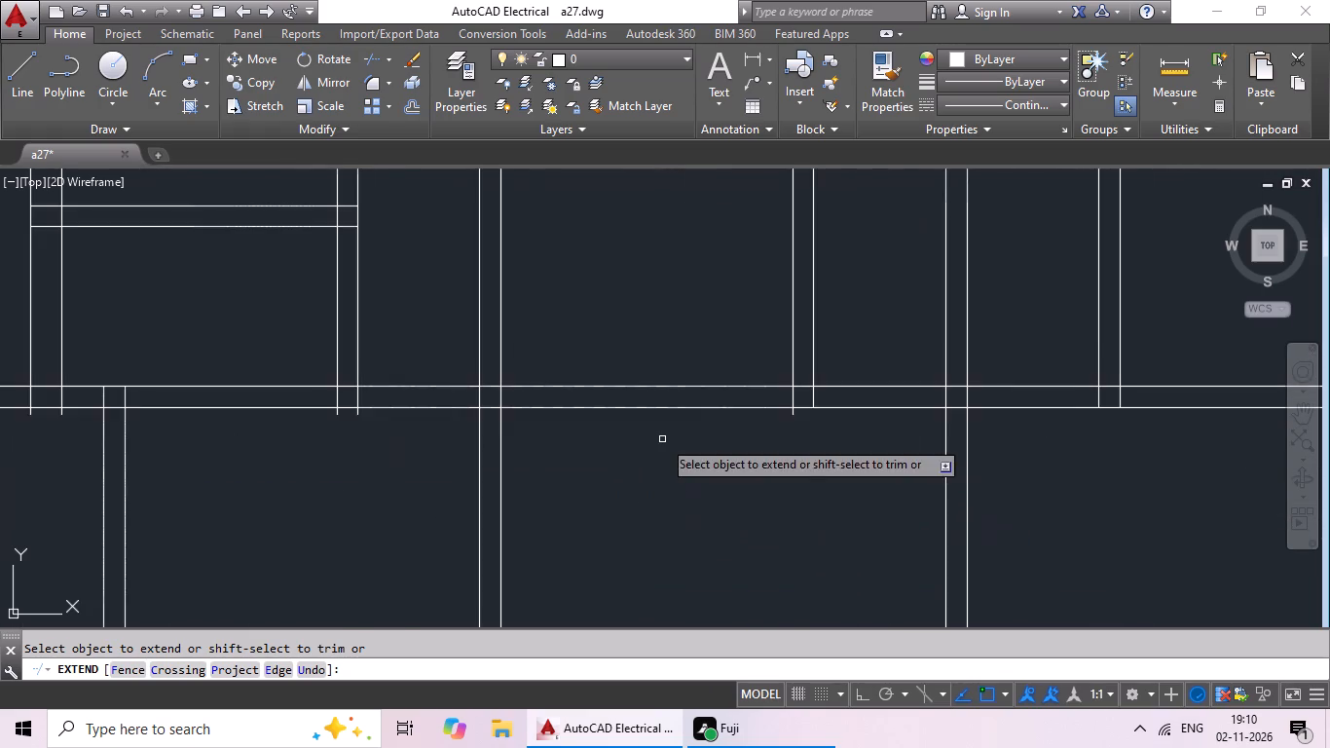
{"action": "middle_click_drag", "start_coordinate": [721, 445], "coordinate": [547, 472]}
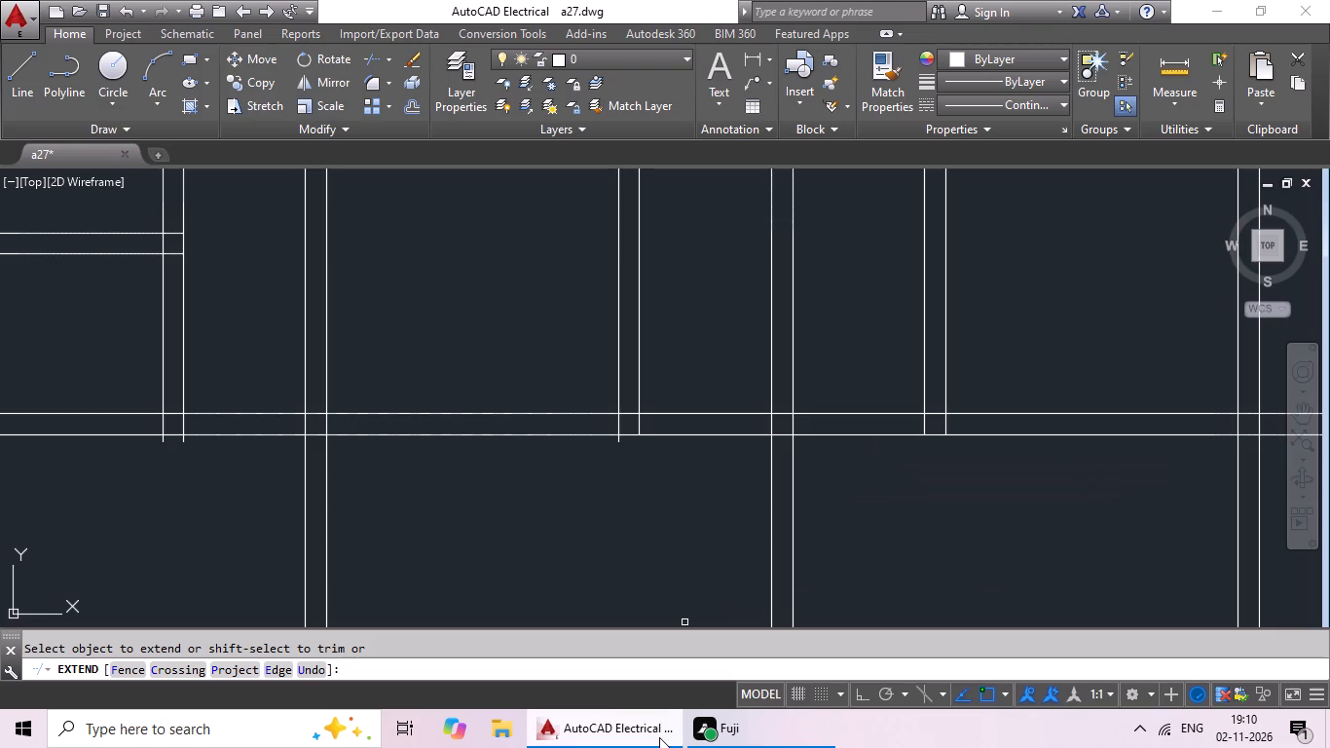
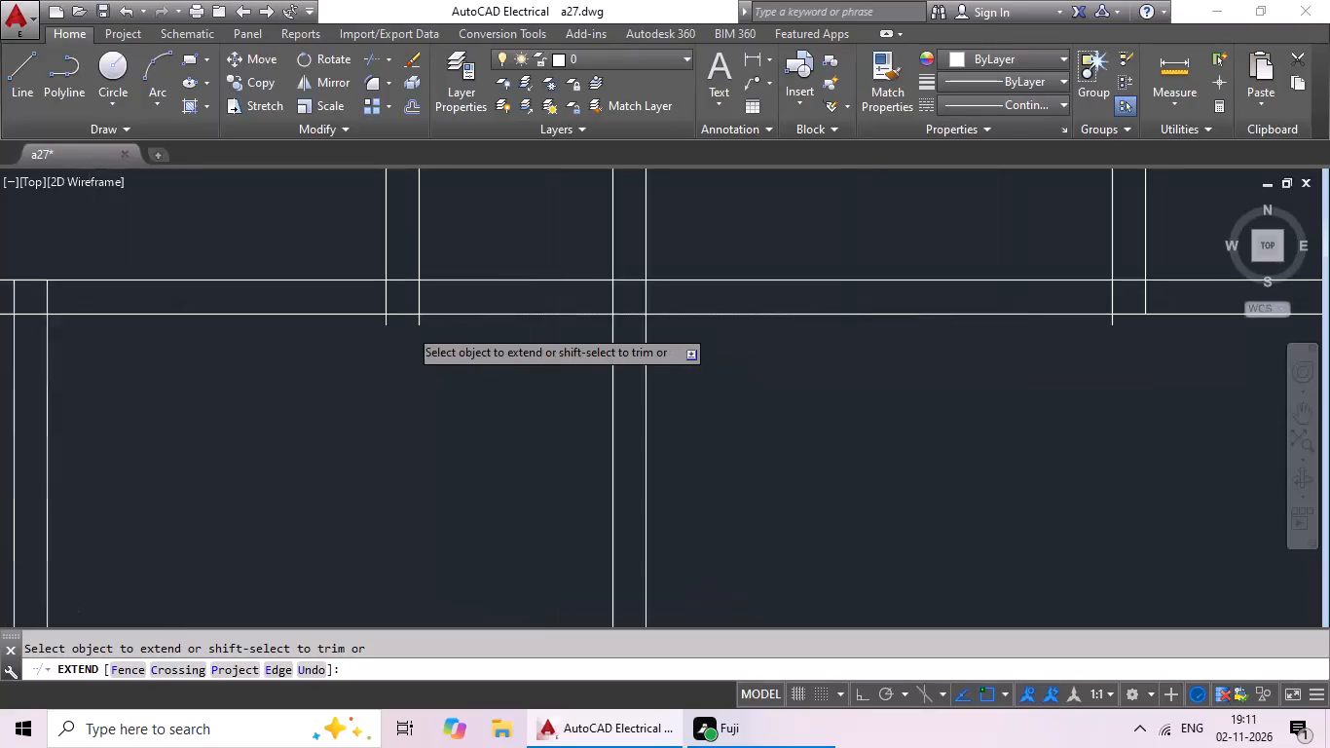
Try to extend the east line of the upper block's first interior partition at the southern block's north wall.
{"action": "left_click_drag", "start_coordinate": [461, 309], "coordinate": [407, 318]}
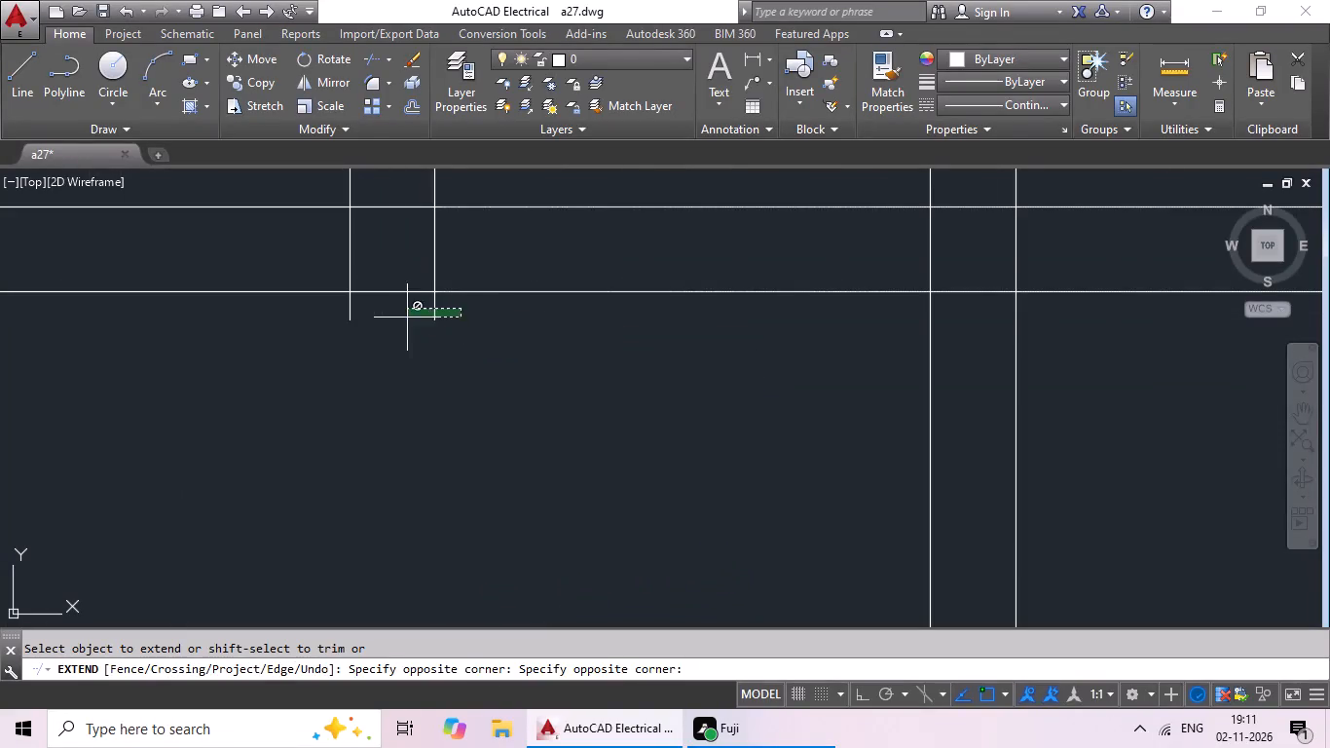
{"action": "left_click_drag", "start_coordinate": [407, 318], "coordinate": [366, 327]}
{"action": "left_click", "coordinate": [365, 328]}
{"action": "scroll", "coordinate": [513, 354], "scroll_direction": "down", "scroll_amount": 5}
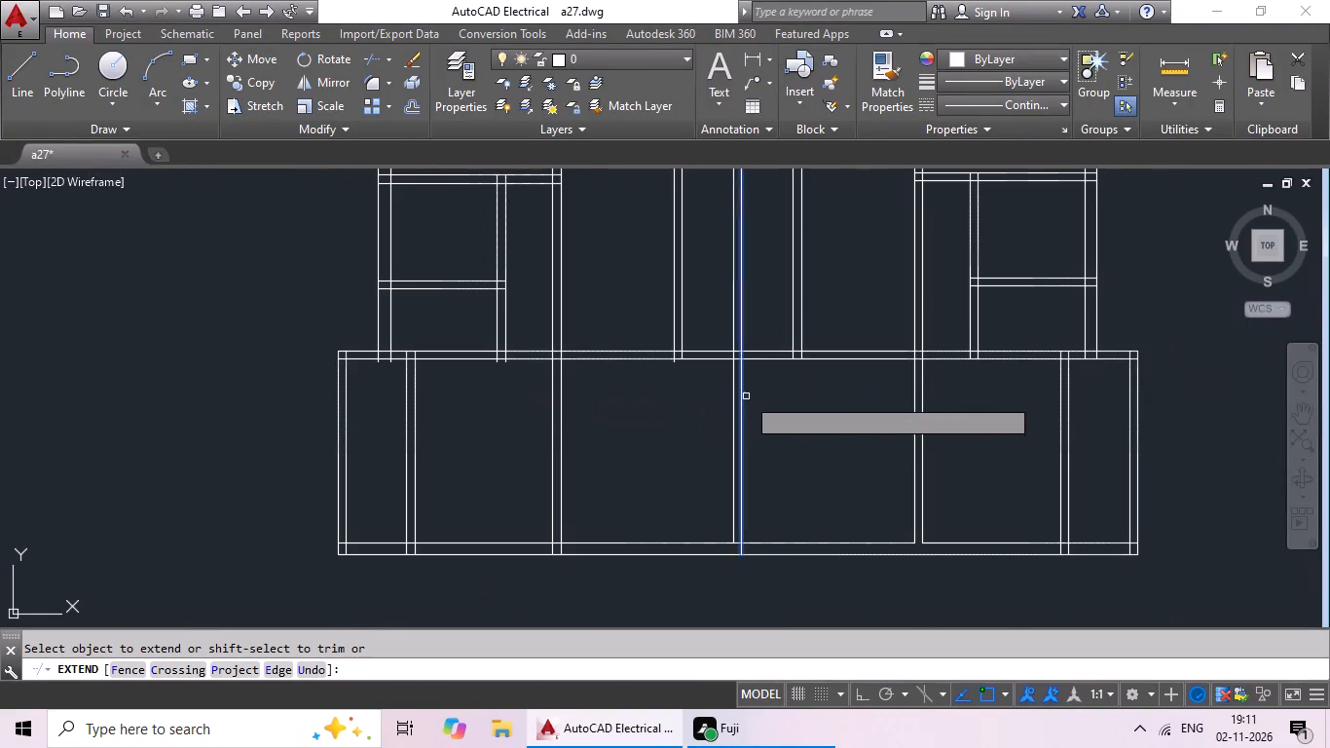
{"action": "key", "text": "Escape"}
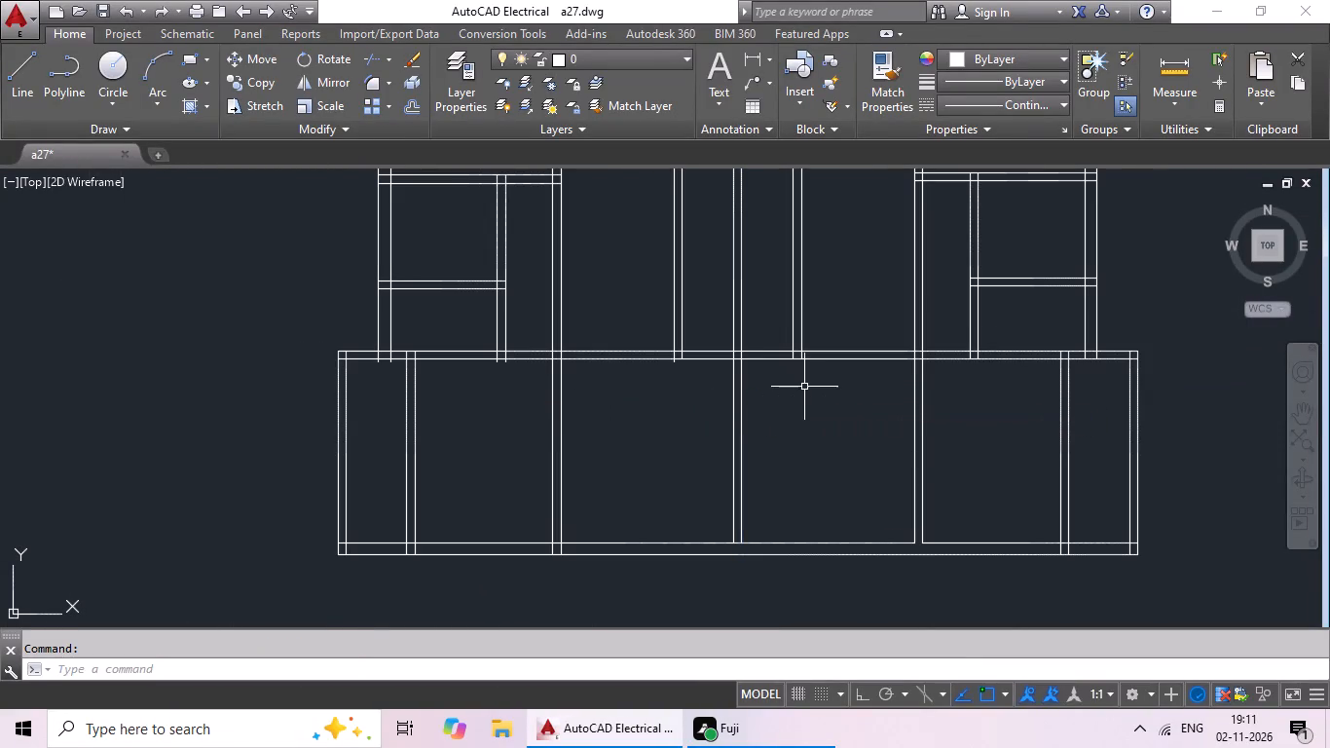
Trim both lines of the upper block's first interior partition where they overrun the north wall's lower line.
{"action": "key", "text": "t"}
{"action": "key", "text": "r"}
{"action": "key", "text": "space"}
{"action": "key", "text": "space"}
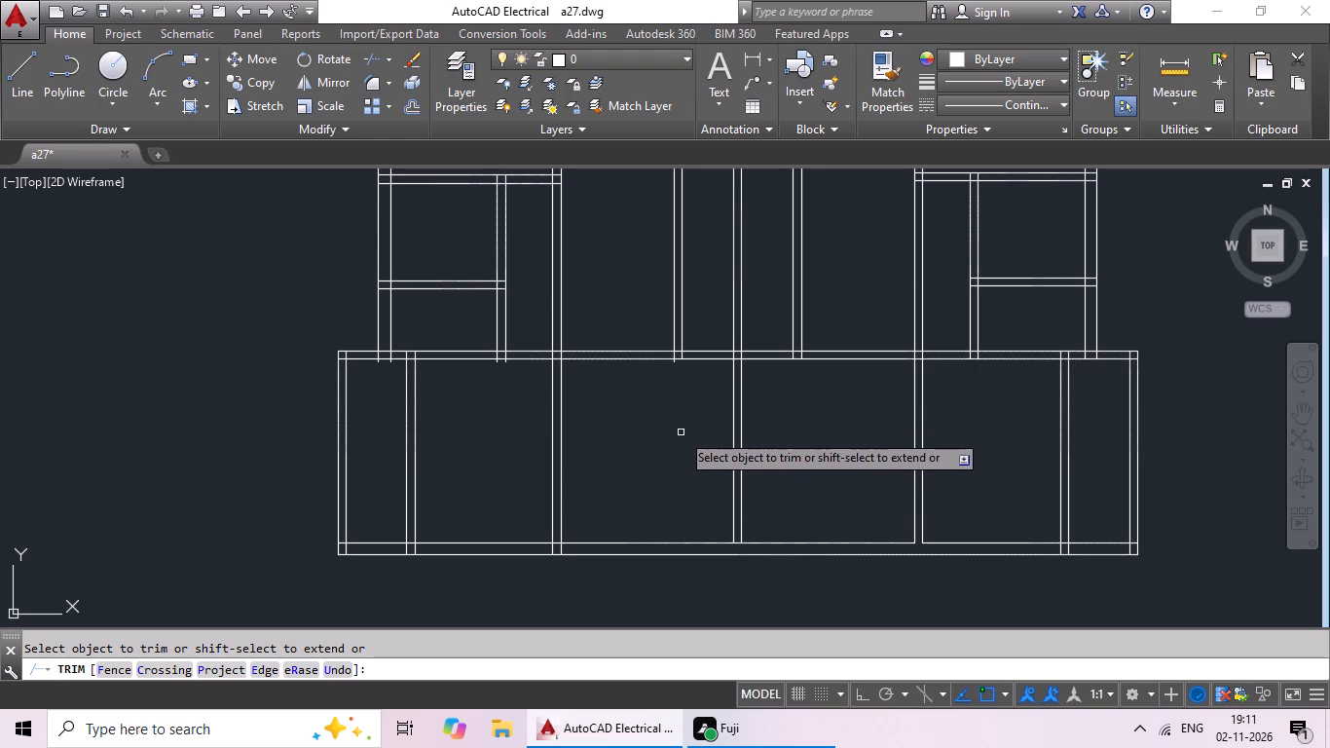
{"action": "scroll", "coordinate": [500, 366], "scroll_direction": "up", "scroll_amount": 4}
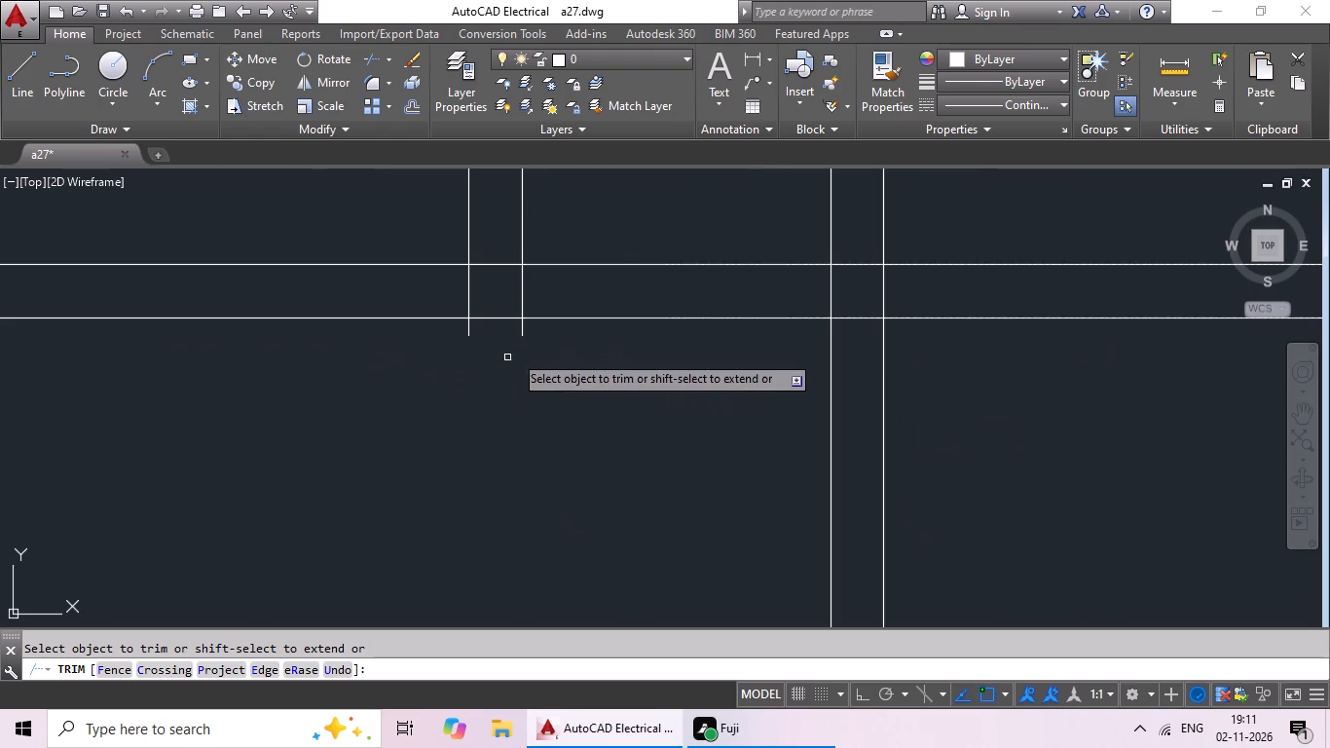
{"action": "scroll", "coordinate": [488, 314], "scroll_direction": "up", "scroll_amount": 4}
{"action": "left_click_drag", "start_coordinate": [743, 363], "coordinate": [211, 423]}
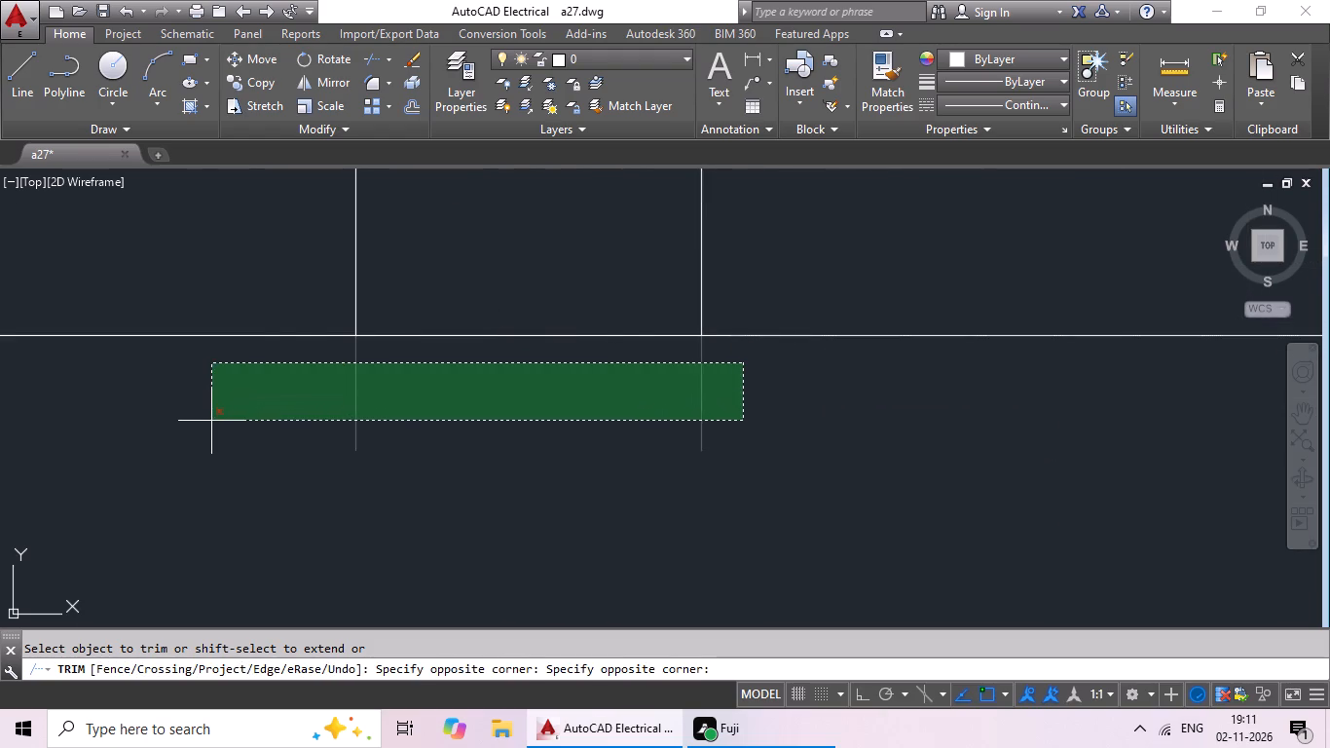
{"action": "left_click_drag", "start_coordinate": [211, 423], "coordinate": [211, 444]}
Trim both lines of the upper block's outer west wall where they overrun the southern block's north wall.
{"action": "scroll", "coordinate": [355, 464], "scroll_direction": "down", "scroll_amount": 4}
{"action": "middle_click_drag", "start_coordinate": [293, 458], "coordinate": [674, 368]}
{"action": "scroll", "coordinate": [650, 451], "scroll_direction": "down", "scroll_amount": 2}
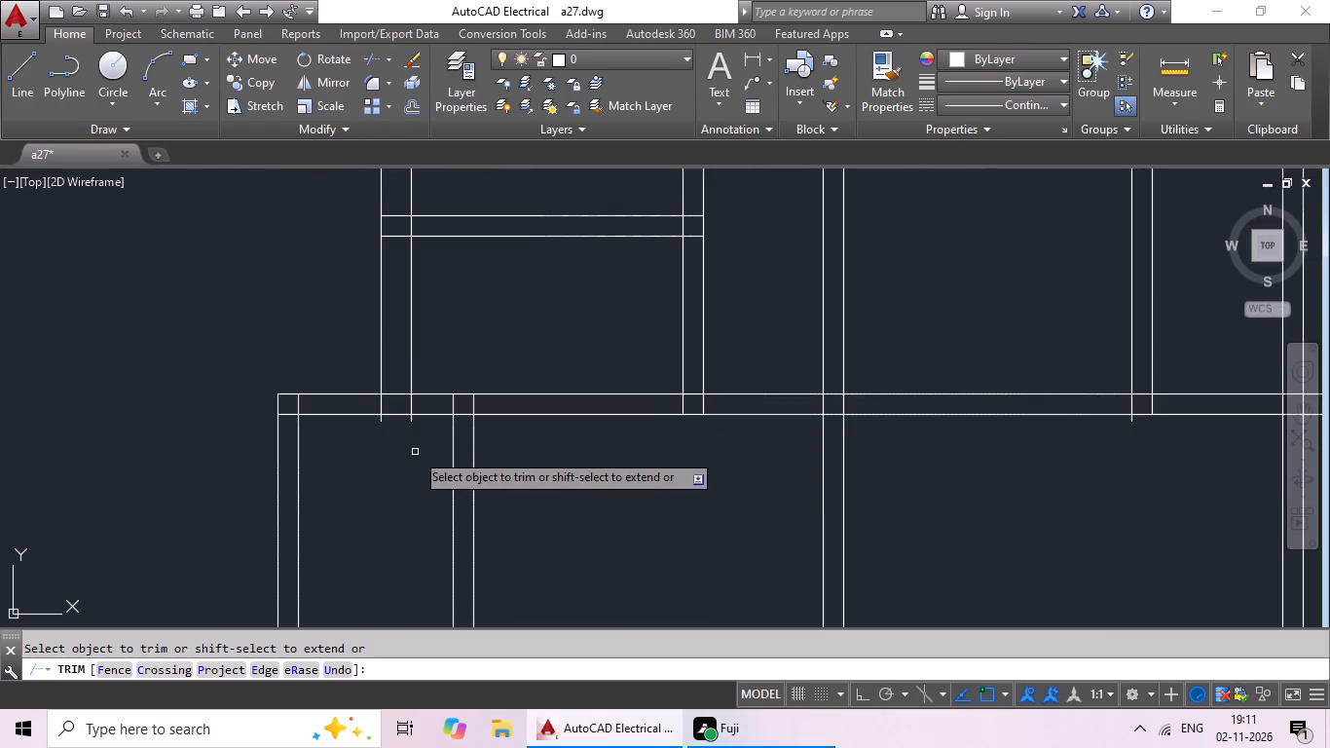
{"action": "scroll", "coordinate": [422, 432], "scroll_direction": "up", "scroll_amount": 4}
{"action": "left_click_drag", "start_coordinate": [425, 349], "coordinate": [47, 421]}
{"action": "scroll", "coordinate": [166, 413], "scroll_direction": "down", "scroll_amount": 3}
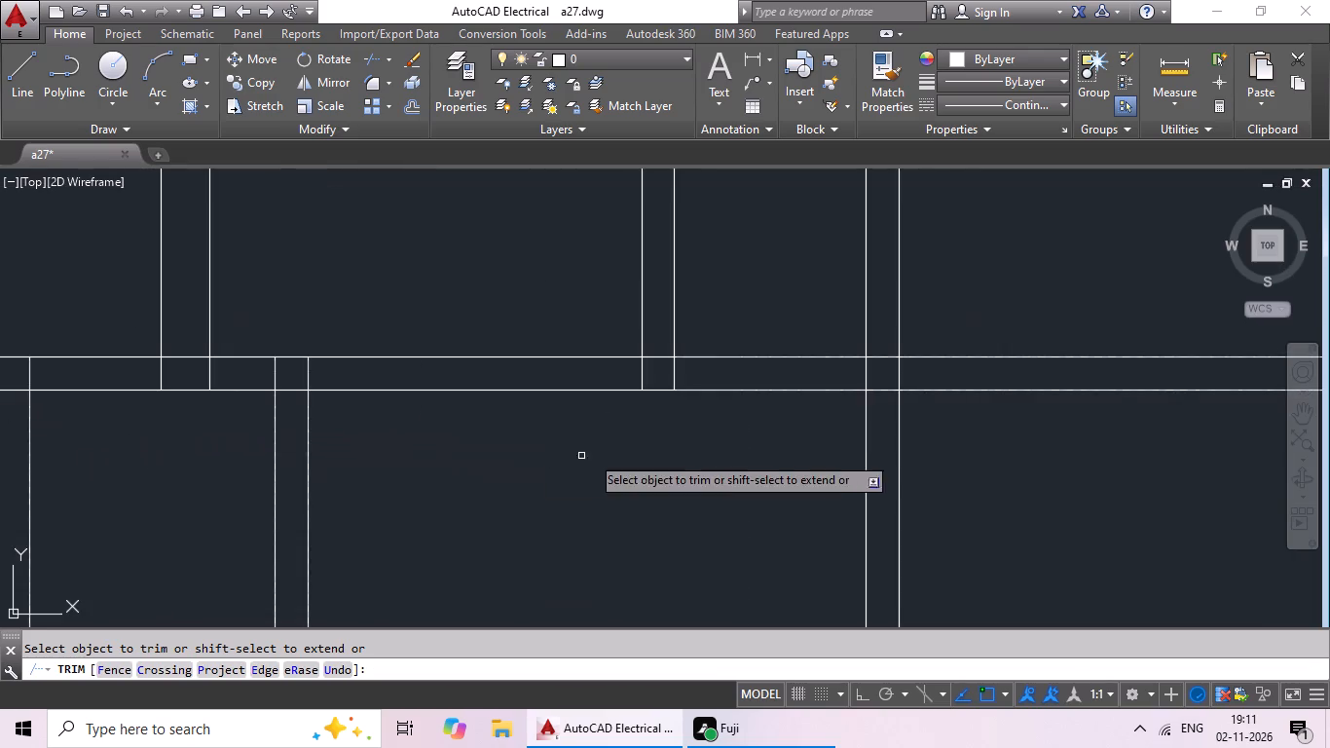
Trim the overrun of the west line of the upper partition just west of the central wall.
{"action": "middle_click_drag", "start_coordinate": [597, 451], "coordinate": [0, 393]}
{"action": "scroll", "coordinate": [565, 428], "scroll_direction": "down", "scroll_amount": 2}
{"action": "scroll", "coordinate": [649, 393], "scroll_direction": "up", "scroll_amount": 4}
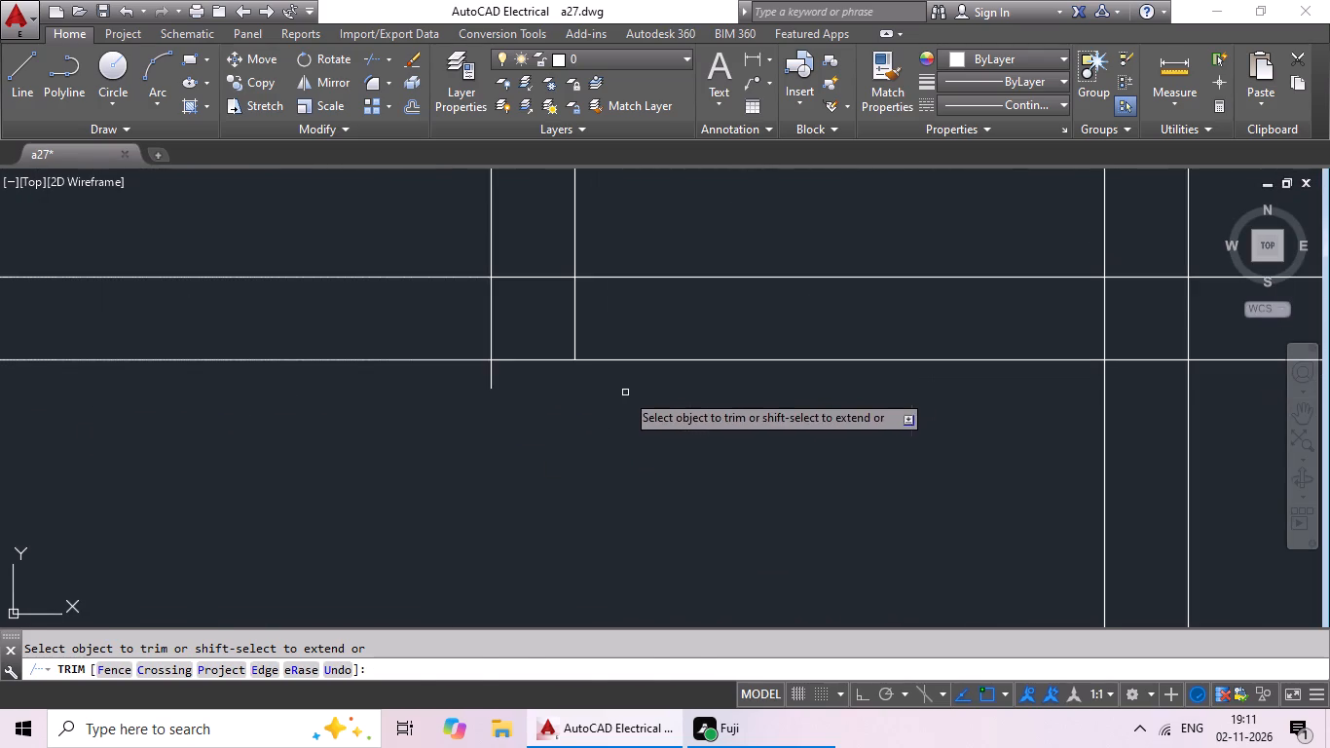
{"action": "left_click_drag", "start_coordinate": [511, 371], "coordinate": [410, 409]}
Trim the overrunning inner wall lines at the southern block's southeast corner to leave a clean corner.
{"action": "scroll", "coordinate": [539, 422], "scroll_direction": "down", "scroll_amount": 4}
{"action": "middle_click_drag", "start_coordinate": [573, 450], "coordinate": [385, 421]}
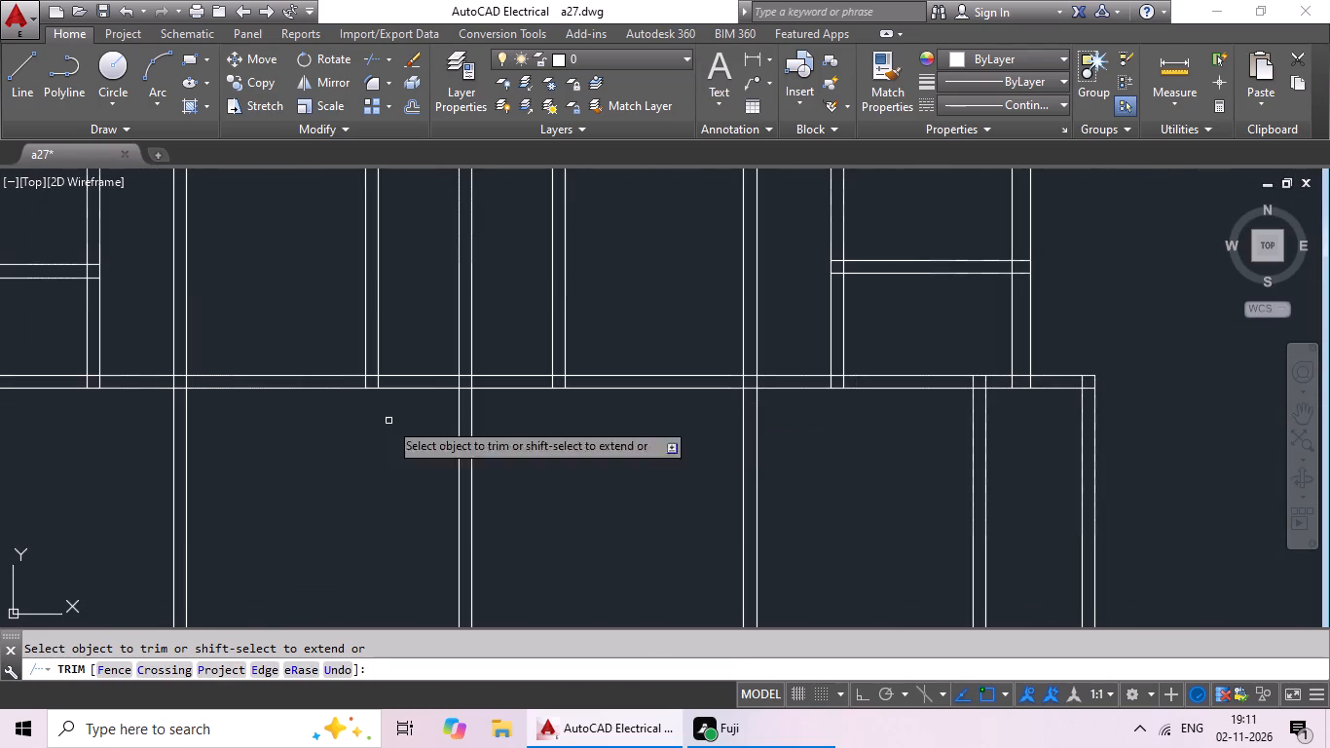
{"action": "scroll", "coordinate": [753, 459], "scroll_direction": "down", "scroll_amount": 1}
{"action": "middle_click_drag", "start_coordinate": [646, 475], "coordinate": [665, 386]}
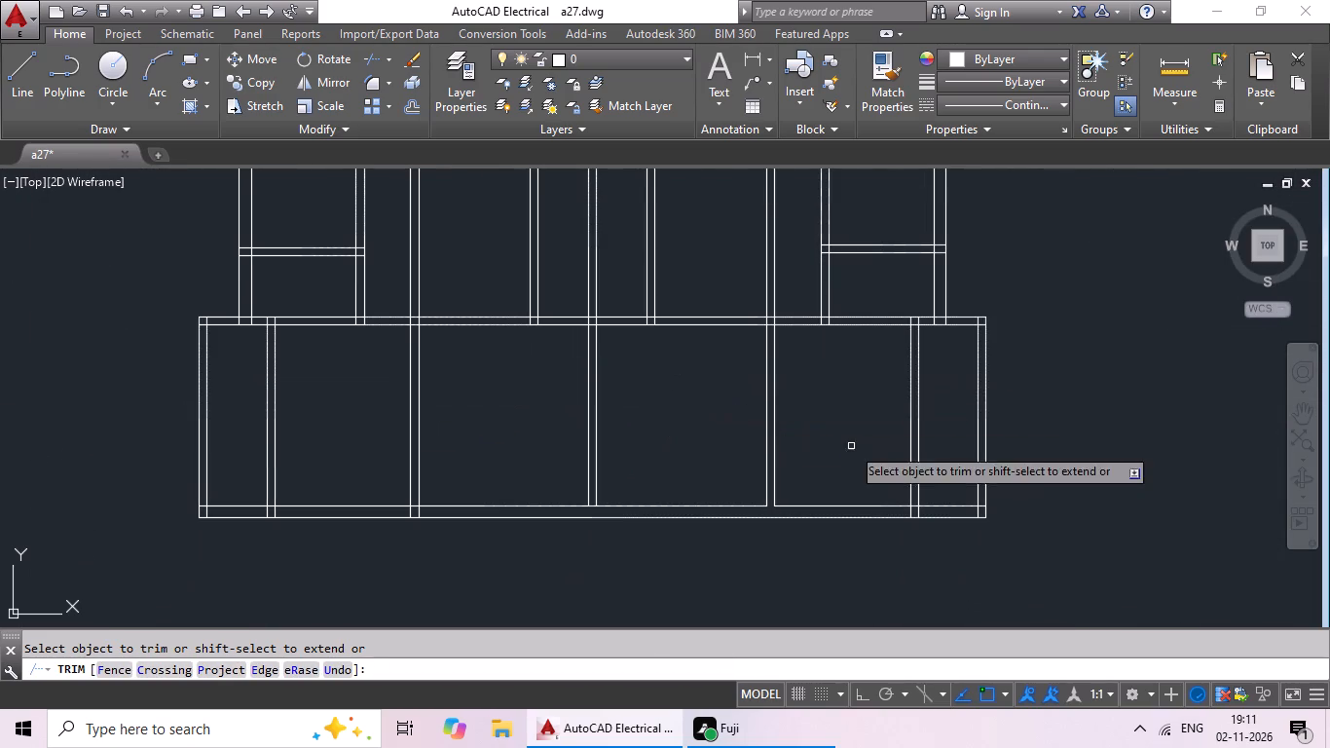
{"action": "scroll", "coordinate": [989, 507], "scroll_direction": "up", "scroll_amount": 8}
{"action": "middle_click_drag", "start_coordinate": [911, 555], "coordinate": [773, 429]}
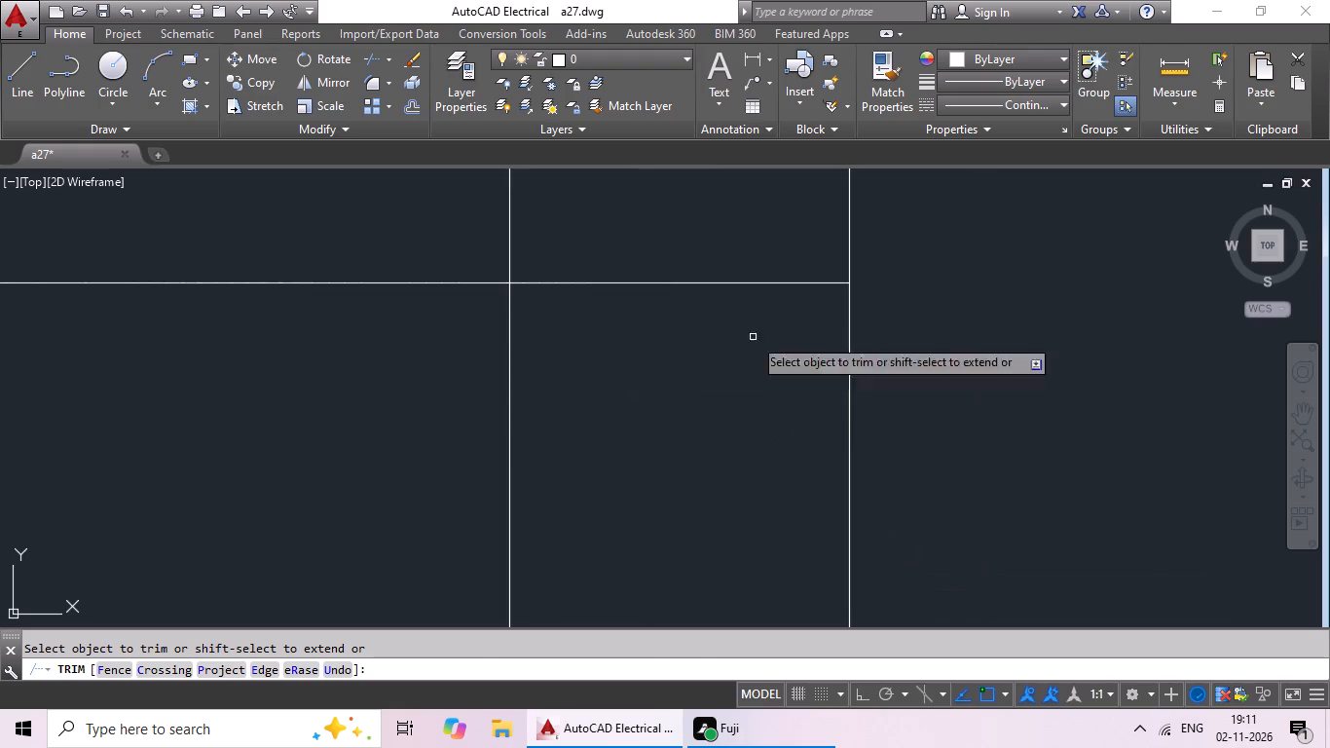
{"action": "left_click_drag", "start_coordinate": [781, 220], "coordinate": [720, 403]}
{"action": "left_click_drag", "start_coordinate": [720, 403], "coordinate": [739, 400]}
{"action": "left_click_drag", "start_coordinate": [766, 392], "coordinate": [231, 555]}
{"action": "left_click", "coordinate": [231, 556]}
Trim the junction of the easternmost partition with the south wall, removing the crossing lines and opening the wall's inner line.
{"action": "scroll", "coordinate": [344, 540], "scroll_direction": "down", "scroll_amount": 5}
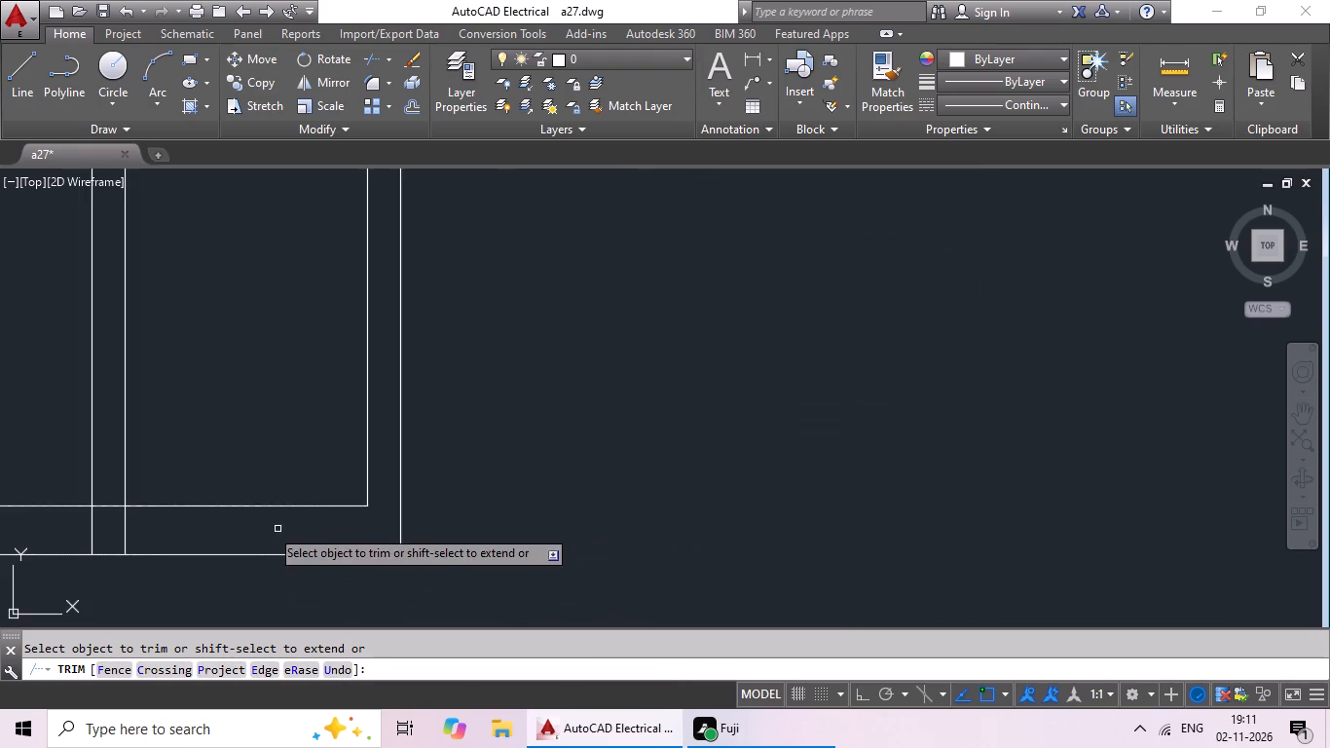
{"action": "middle_click_drag", "start_coordinate": [260, 526], "coordinate": [708, 438]}
{"action": "scroll", "coordinate": [570, 433], "scroll_direction": "up", "scroll_amount": 4}
{"action": "left_click_drag", "start_coordinate": [665, 418], "coordinate": [280, 548]}
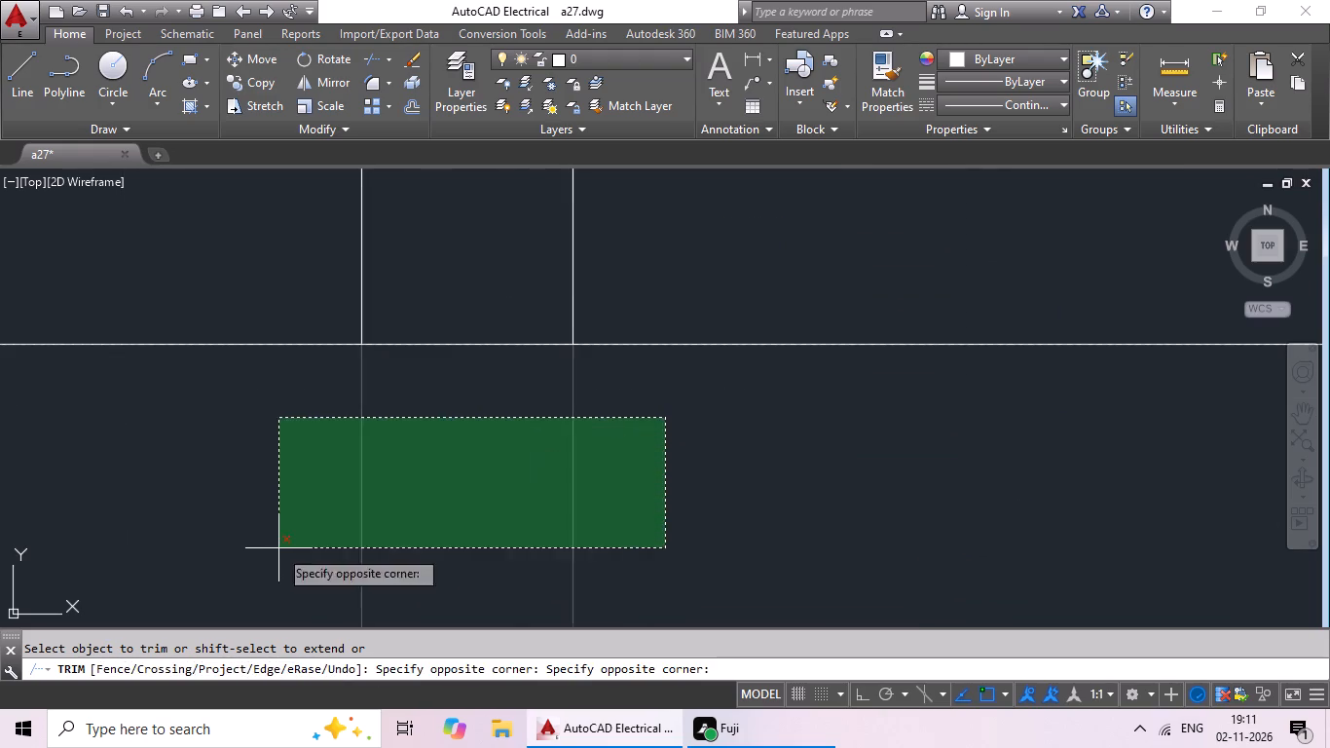
{"action": "left_click_drag", "start_coordinate": [275, 550], "coordinate": [321, 545]}
{"action": "left_click_drag", "start_coordinate": [476, 252], "coordinate": [451, 455]}
{"action": "left_click_drag", "start_coordinate": [451, 455], "coordinate": [466, 447]}
Trim the crossing lines where the second partition east of the west wall meets the southern block's south wall.
{"action": "scroll", "coordinate": [530, 421], "scroll_direction": "down", "scroll_amount": 5}
{"action": "middle_click_drag", "start_coordinate": [424, 451], "coordinate": [617, 389]}
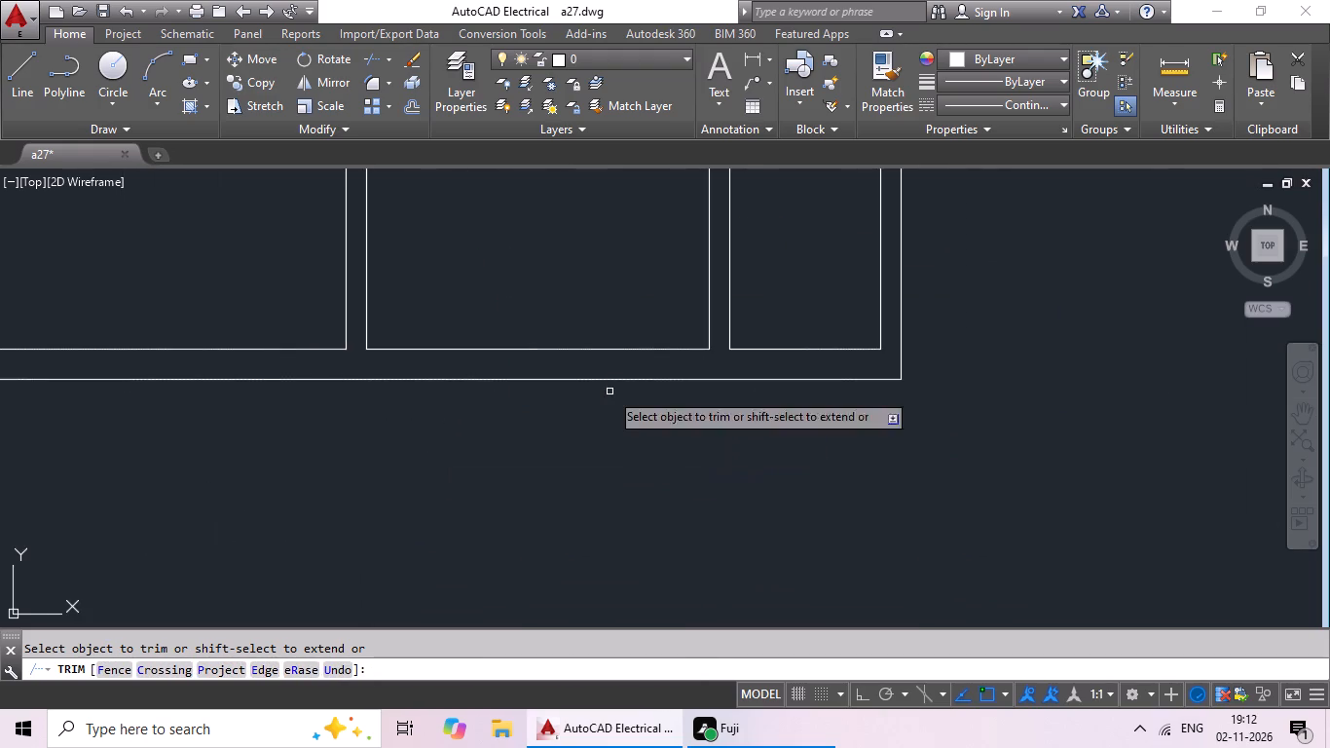
{"action": "middle_click_drag", "start_coordinate": [248, 399], "coordinate": [662, 462]}
{"action": "scroll", "coordinate": [497, 534], "scroll_direction": "down", "scroll_amount": 2}
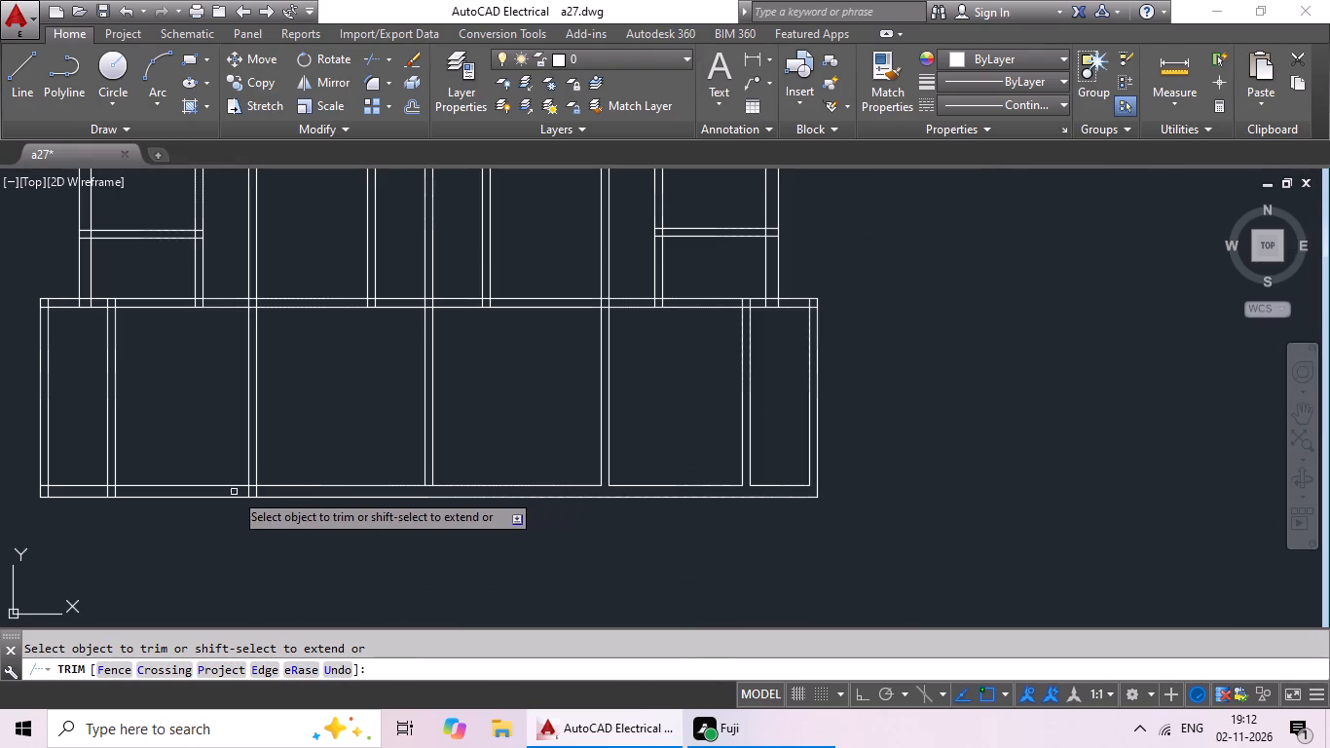
{"action": "scroll", "coordinate": [234, 492], "scroll_direction": "up", "scroll_amount": 4}
{"action": "scroll", "coordinate": [382, 511], "scroll_direction": "up", "scroll_amount": 2}
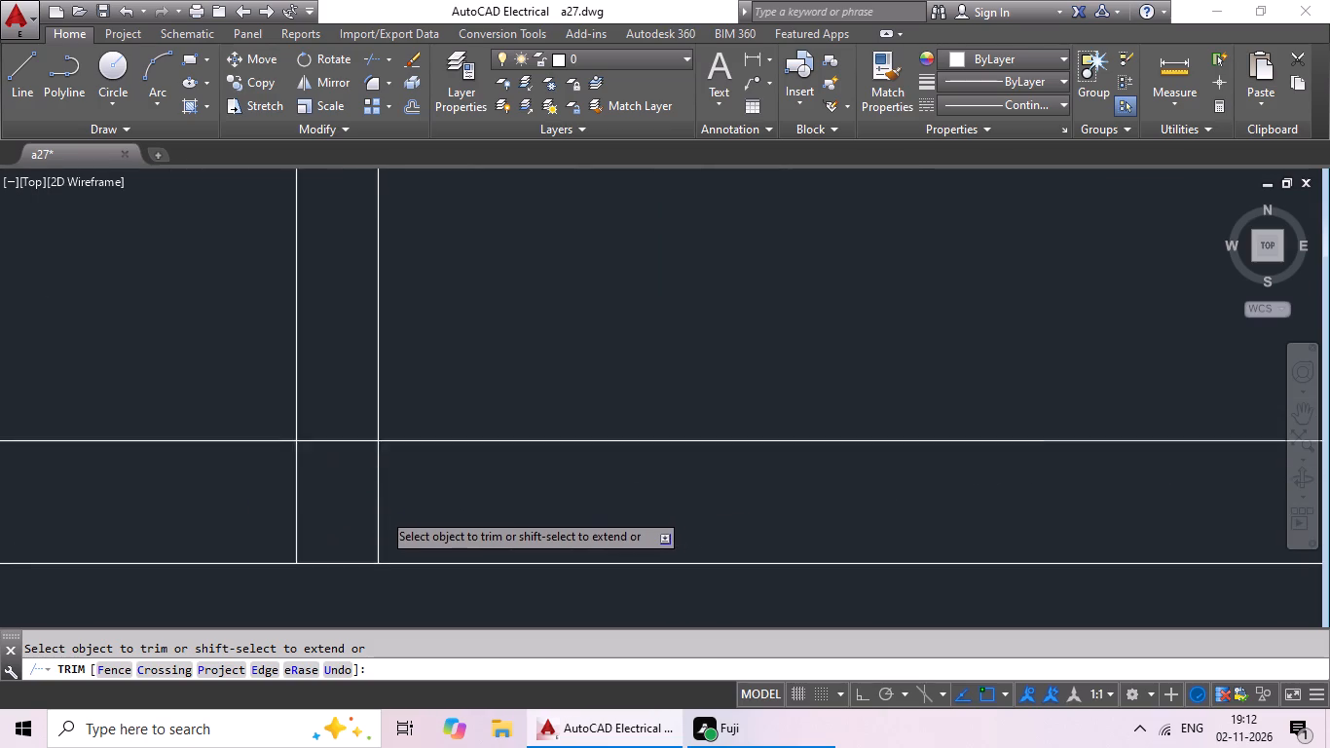
{"action": "left_click_drag", "start_coordinate": [453, 483], "coordinate": [185, 535]}
{"action": "left_click_drag", "start_coordinate": [185, 535], "coordinate": [202, 527]}
{"action": "left_click_drag", "start_coordinate": [316, 361], "coordinate": [291, 487]}
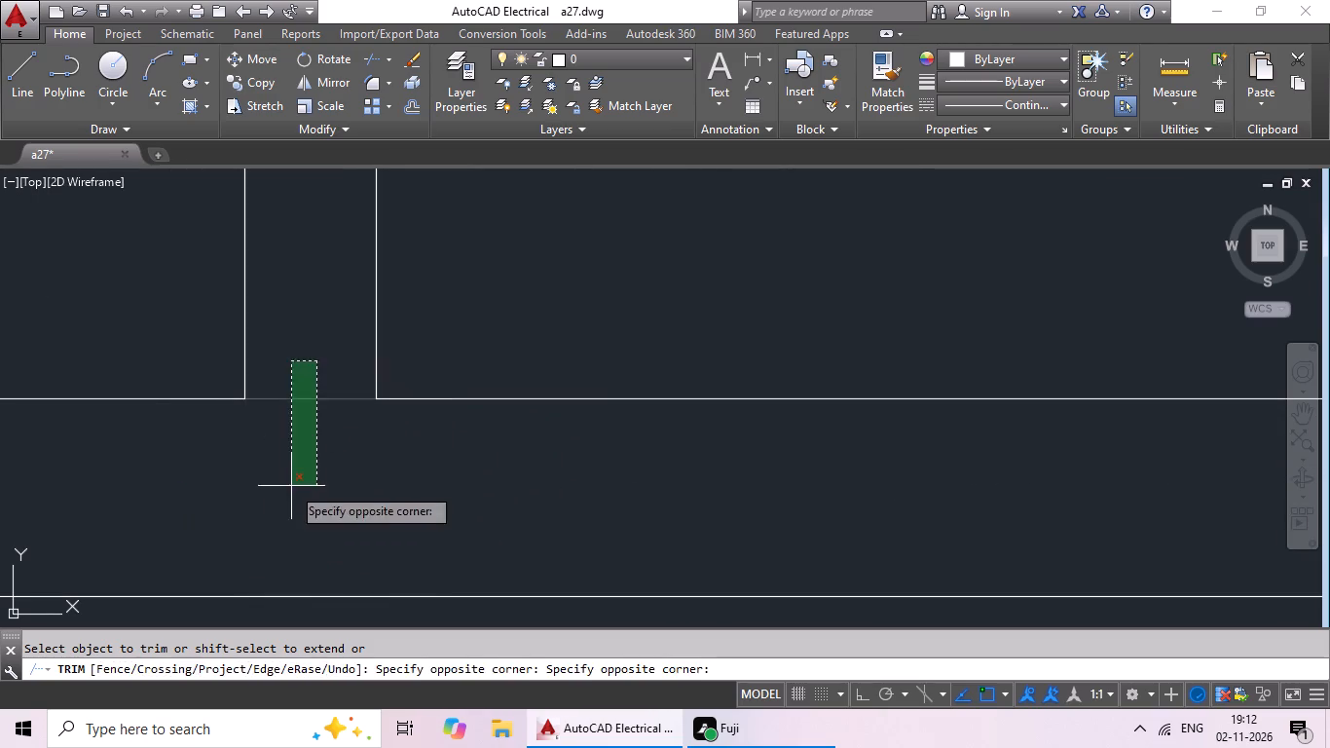
{"action": "left_click", "coordinate": [291, 485]}
Trim the crossing lines where the first partition east of the west wall meets the southern block's south wall.
{"action": "scroll", "coordinate": [415, 447], "scroll_direction": "down", "scroll_amount": 4}
{"action": "middle_click_drag", "start_coordinate": [326, 510], "coordinate": [560, 508]}
{"action": "scroll", "coordinate": [267, 444], "scroll_direction": "up", "scroll_amount": 4}
{"action": "left_click_drag", "start_coordinate": [509, 473], "coordinate": [219, 528]}
{"action": "left_click_drag", "start_coordinate": [209, 538], "coordinate": [225, 537]}
{"action": "scroll", "coordinate": [371, 518], "scroll_direction": "down", "scroll_amount": 4}
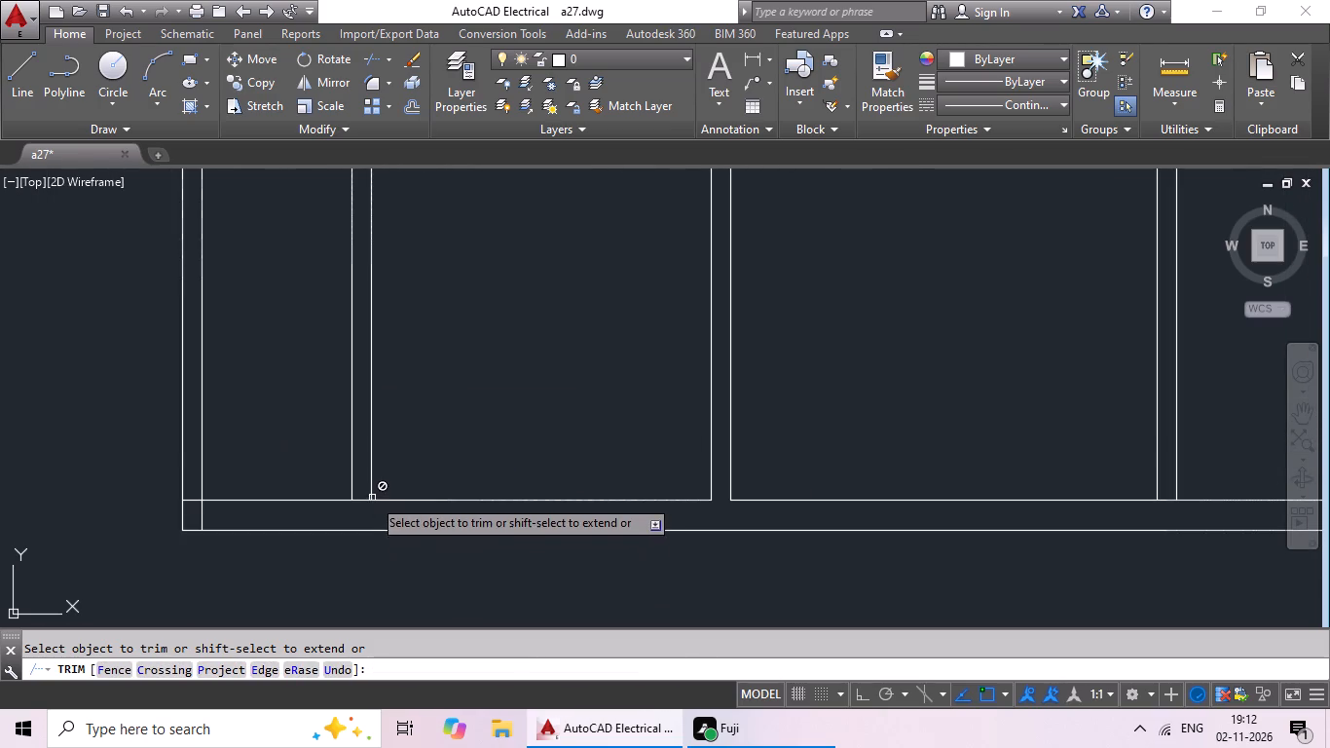
{"action": "left_click_drag", "start_coordinate": [369, 484], "coordinate": [362, 514]}
{"action": "left_click", "coordinate": [362, 514]}
{"action": "left_click", "coordinate": [364, 484]}
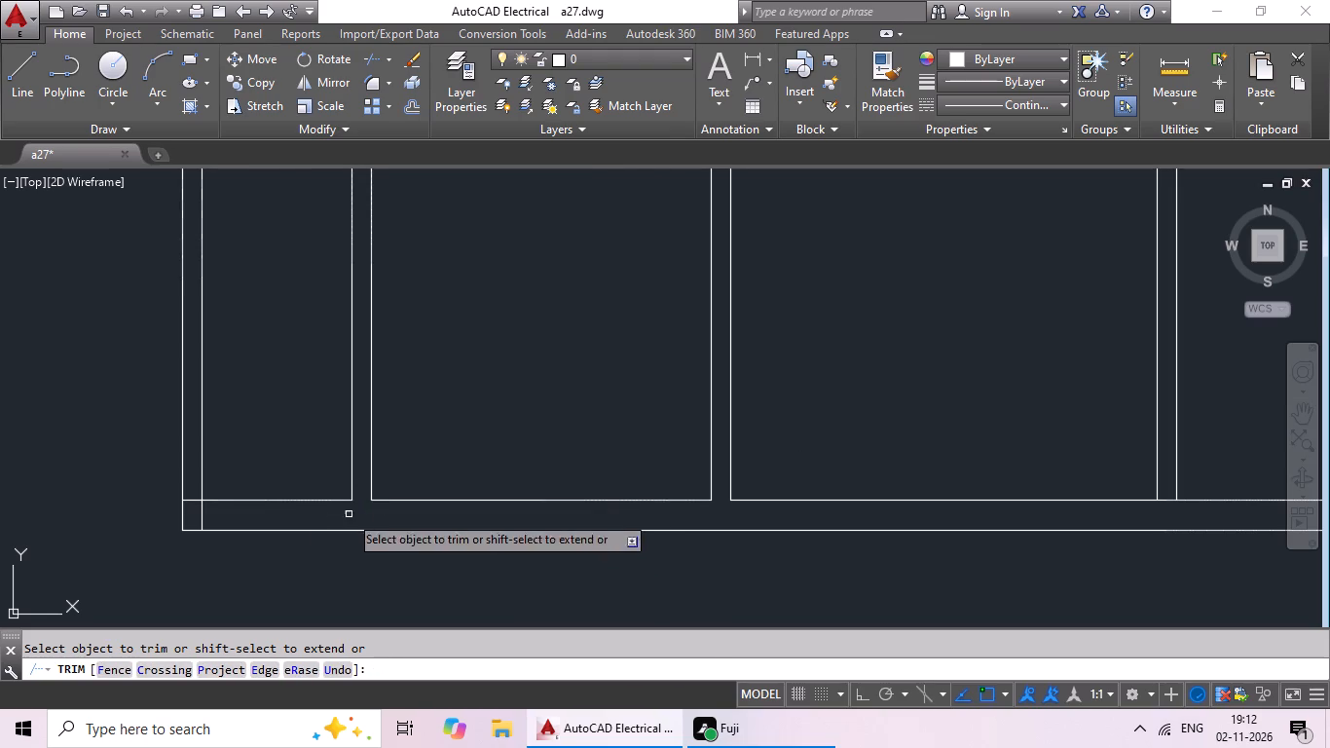
Trim the overrunning inner wall lines at the southern block's southwest corner.
{"action": "scroll", "coordinate": [202, 511], "scroll_direction": "up", "scroll_amount": 4}
{"action": "left_click_drag", "start_coordinate": [254, 500], "coordinate": [136, 571]}
{"action": "left_click_drag", "start_coordinate": [136, 571], "coordinate": [138, 560]}
{"action": "left_click_drag", "start_coordinate": [137, 429], "coordinate": [117, 529]}
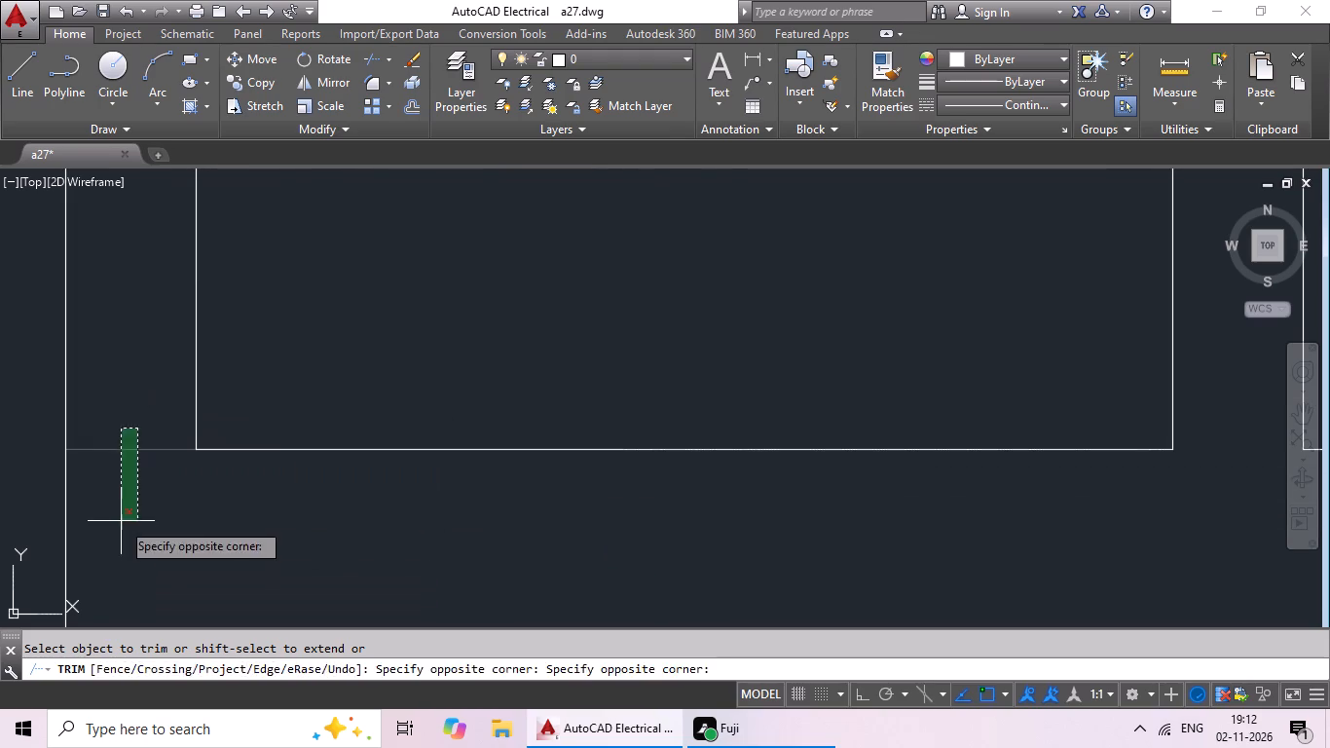
{"action": "left_click", "coordinate": [121, 520]}
Trim the overrunning inner wall lines at the southern block's northeast corner.
{"action": "scroll", "coordinate": [328, 525], "scroll_direction": "down", "scroll_amount": 6}
{"action": "middle_click_drag", "start_coordinate": [631, 574], "coordinate": [119, 487]}
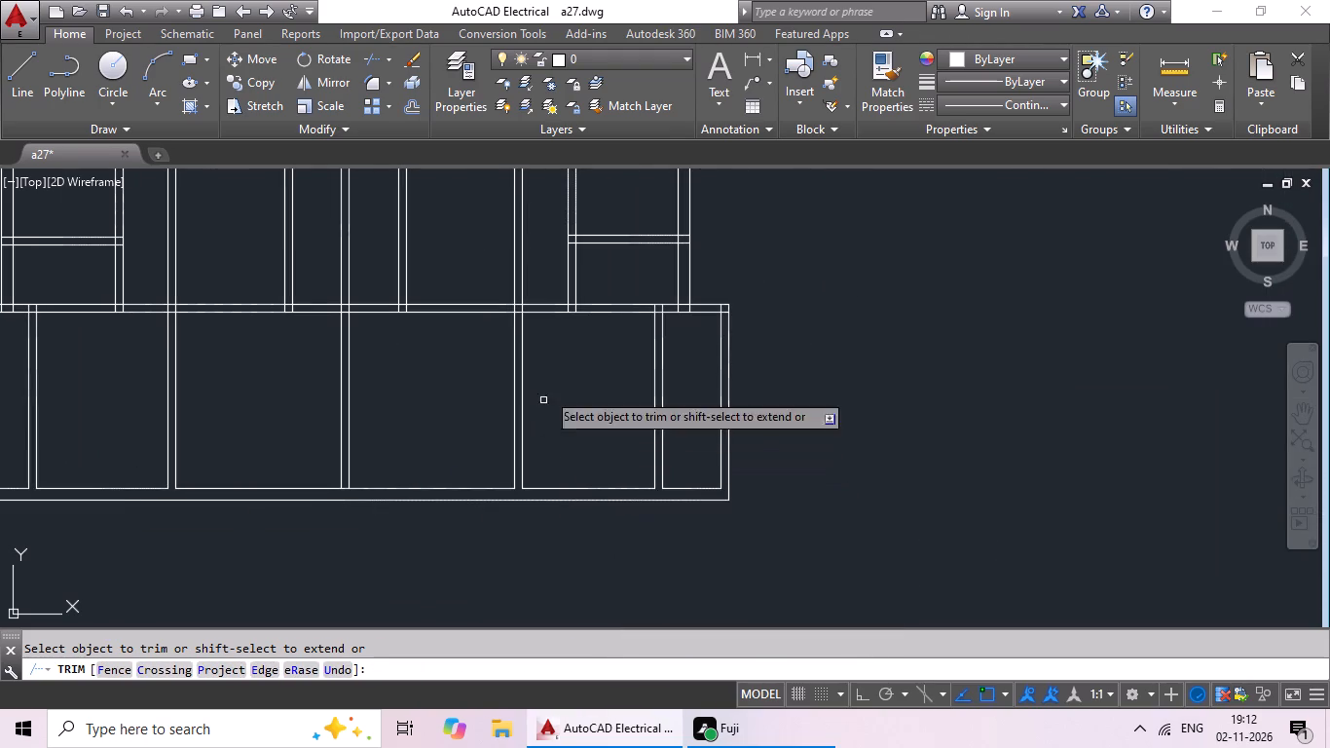
{"action": "scroll", "coordinate": [714, 305], "scroll_direction": "up", "scroll_amount": 4}
{"action": "scroll", "coordinate": [795, 318], "scroll_direction": "up", "scroll_amount": 3}
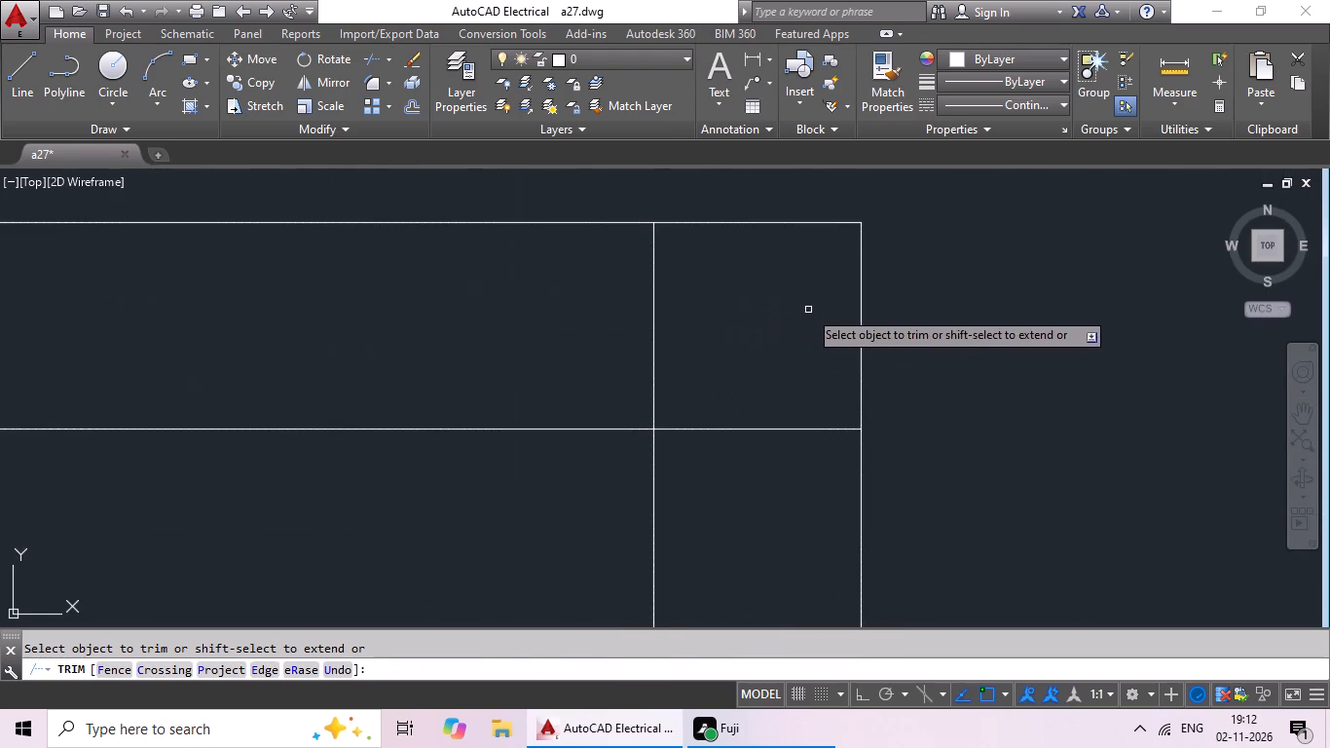
{"action": "left_click_drag", "start_coordinate": [808, 310], "coordinate": [783, 467]}
{"action": "left_click_drag", "start_coordinate": [784, 470], "coordinate": [803, 505]}
{"action": "left_click_drag", "start_coordinate": [767, 314], "coordinate": [580, 347]}
{"action": "left_click_drag", "start_coordinate": [581, 347], "coordinate": [595, 350]}
Trim the upper block's east wall lines inside the southern block's north wall and open the wall's upper line between them.
{"action": "scroll", "coordinate": [713, 349], "scroll_direction": "down", "scroll_amount": 3}
{"action": "middle_click_drag", "start_coordinate": [461, 411], "coordinate": [727, 412]}
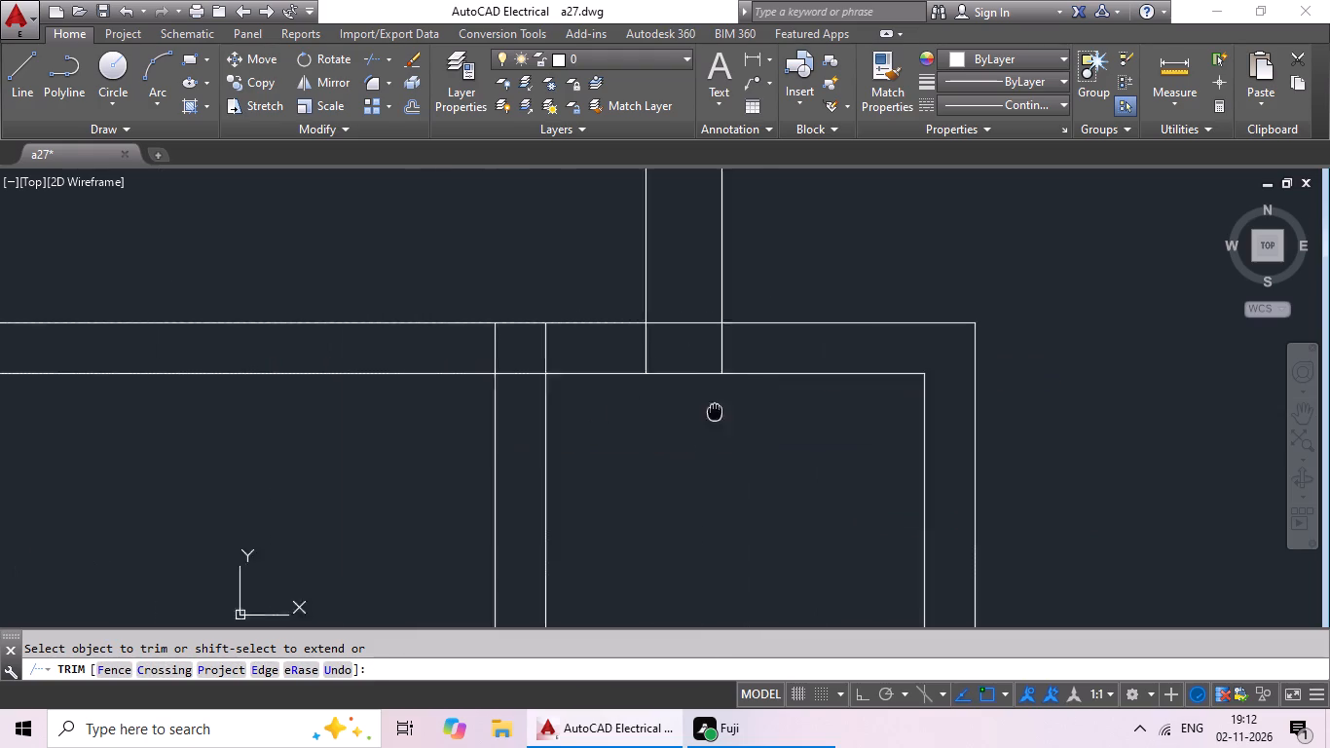
{"action": "middle_click_drag", "start_coordinate": [727, 412], "coordinate": [730, 412]}
{"action": "scroll", "coordinate": [736, 344], "scroll_direction": "up", "scroll_amount": 2}
{"action": "left_click_drag", "start_coordinate": [917, 320], "coordinate": [494, 404]}
{"action": "left_click_drag", "start_coordinate": [494, 404], "coordinate": [542, 385]}
{"action": "left_click_drag", "start_coordinate": [723, 228], "coordinate": [680, 341]}
{"action": "left_click", "coordinate": [680, 340]}
Trim the easternmost southern partition's lines inside the north wall and open the wall's lower line between them.
{"action": "left_click_drag", "start_coordinate": [483, 346], "coordinate": [146, 346]}
{"action": "left_click_drag", "start_coordinate": [146, 346], "coordinate": [150, 363]}
{"action": "left_click_drag", "start_coordinate": [404, 324], "coordinate": [154, 376]}
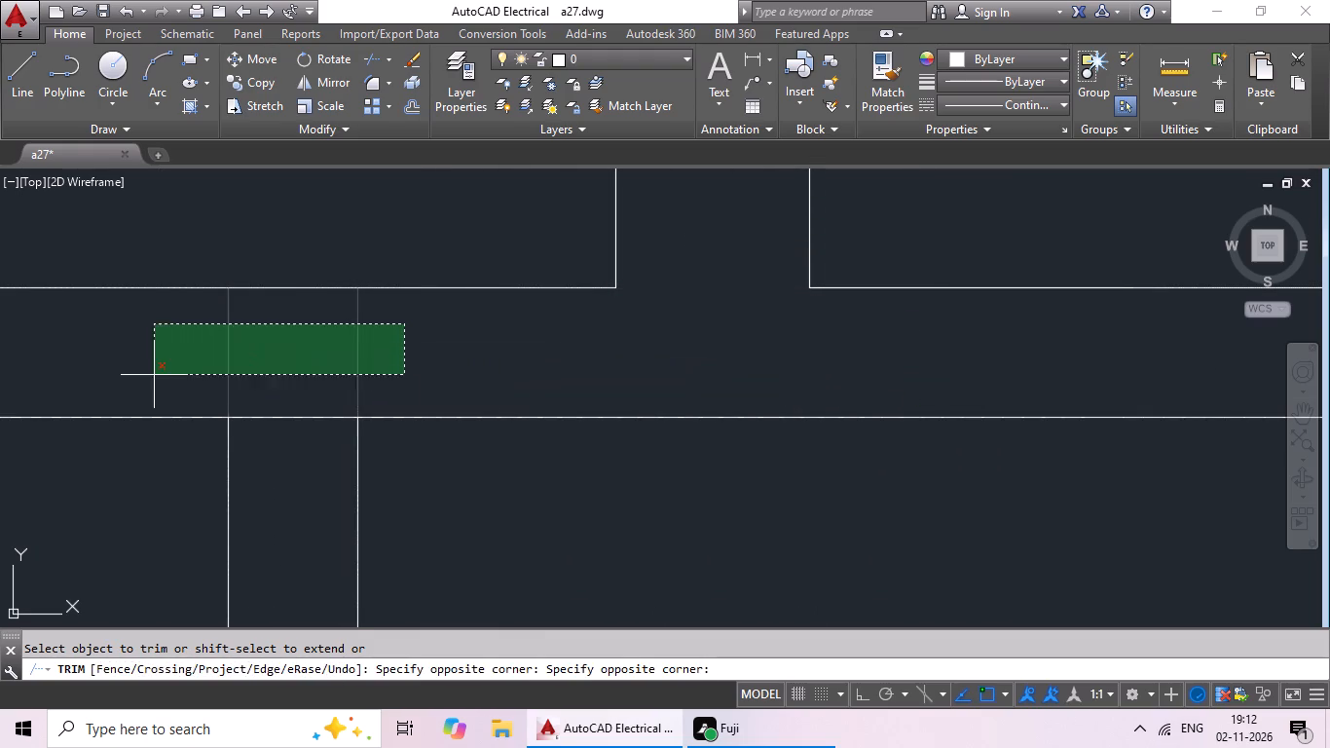
{"action": "left_click_drag", "start_coordinate": [154, 376], "coordinate": [156, 379]}
{"action": "left_click_drag", "start_coordinate": [319, 370], "coordinate": [313, 431]}
{"action": "left_click_drag", "start_coordinate": [313, 430], "coordinate": [333, 422]}
Trim the lines of the upper partition nearest the east wall inside the north wall and open the wall's upper line there.
{"action": "scroll", "coordinate": [465, 373], "scroll_direction": "down", "scroll_amount": 6}
{"action": "middle_click_drag", "start_coordinate": [493, 426], "coordinate": [605, 376]}
{"action": "scroll", "coordinate": [511, 338], "scroll_direction": "up", "scroll_amount": 5}
{"action": "middle_click_drag", "start_coordinate": [342, 458], "coordinate": [395, 328]}
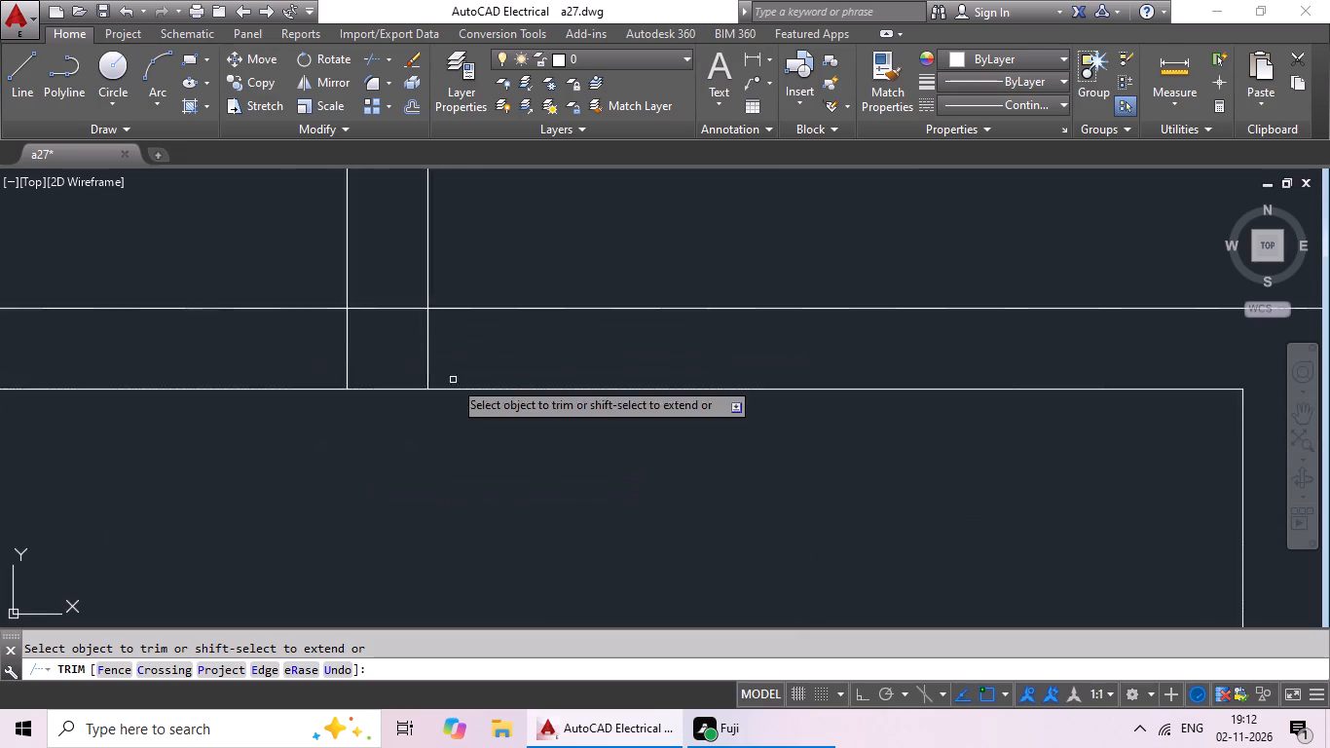
{"action": "scroll", "coordinate": [453, 380], "scroll_direction": "up", "scroll_amount": 1}
{"action": "scroll", "coordinate": [544, 318], "scroll_direction": "up", "scroll_amount": 1}
{"action": "left_click_drag", "start_coordinate": [548, 313], "coordinate": [100, 388]}
{"action": "left_click_drag", "start_coordinate": [270, 193], "coordinate": [213, 349]}
{"action": "left_click", "coordinate": [213, 349]}
Trim both lines of the easternmost wall running through both blocks where they cross inside the north wall.
{"action": "scroll", "coordinate": [433, 345], "scroll_direction": "down", "scroll_amount": 4}
{"action": "middle_click_drag", "start_coordinate": [435, 396], "coordinate": [333, 449]}
{"action": "middle_click_drag", "start_coordinate": [353, 444], "coordinate": [910, 389]}
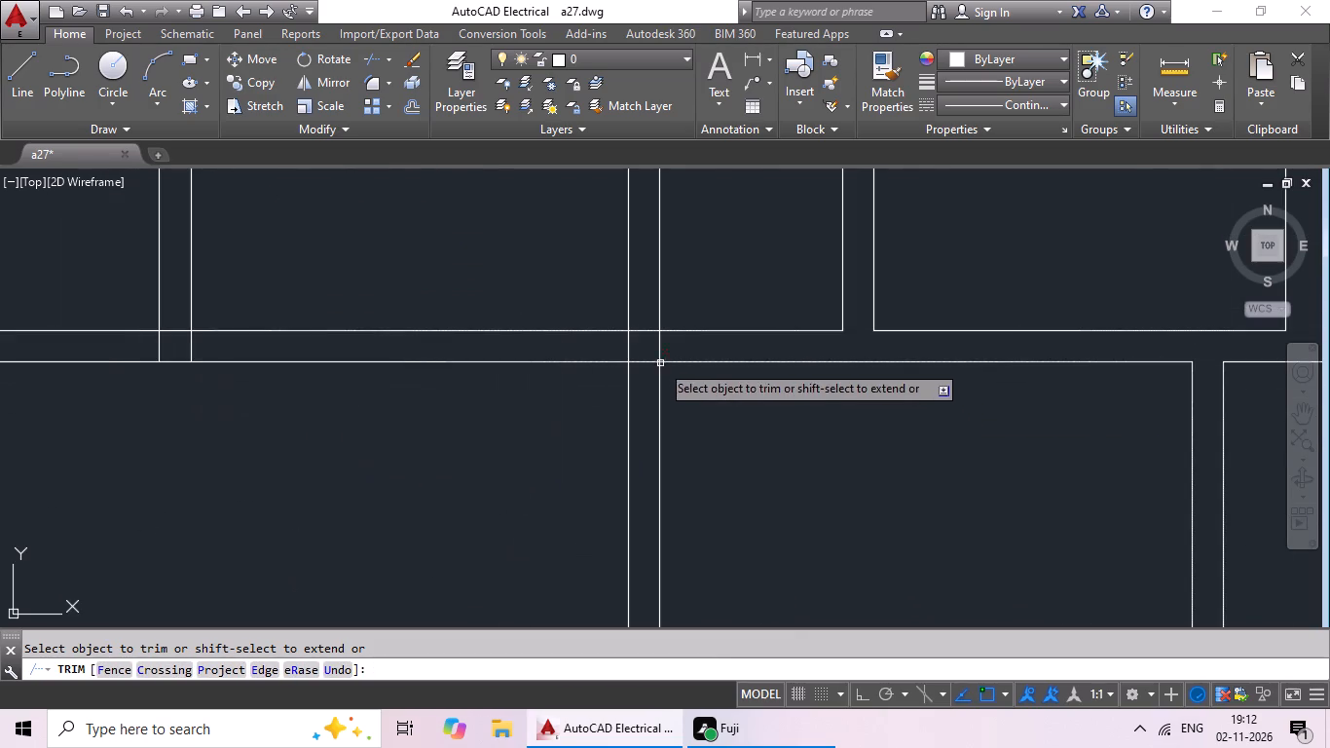
{"action": "scroll", "coordinate": [653, 355], "scroll_direction": "up", "scroll_amount": 3}
{"action": "left_click_drag", "start_coordinate": [744, 301], "coordinate": [393, 352]}
{"action": "left_click", "coordinate": [394, 351]}
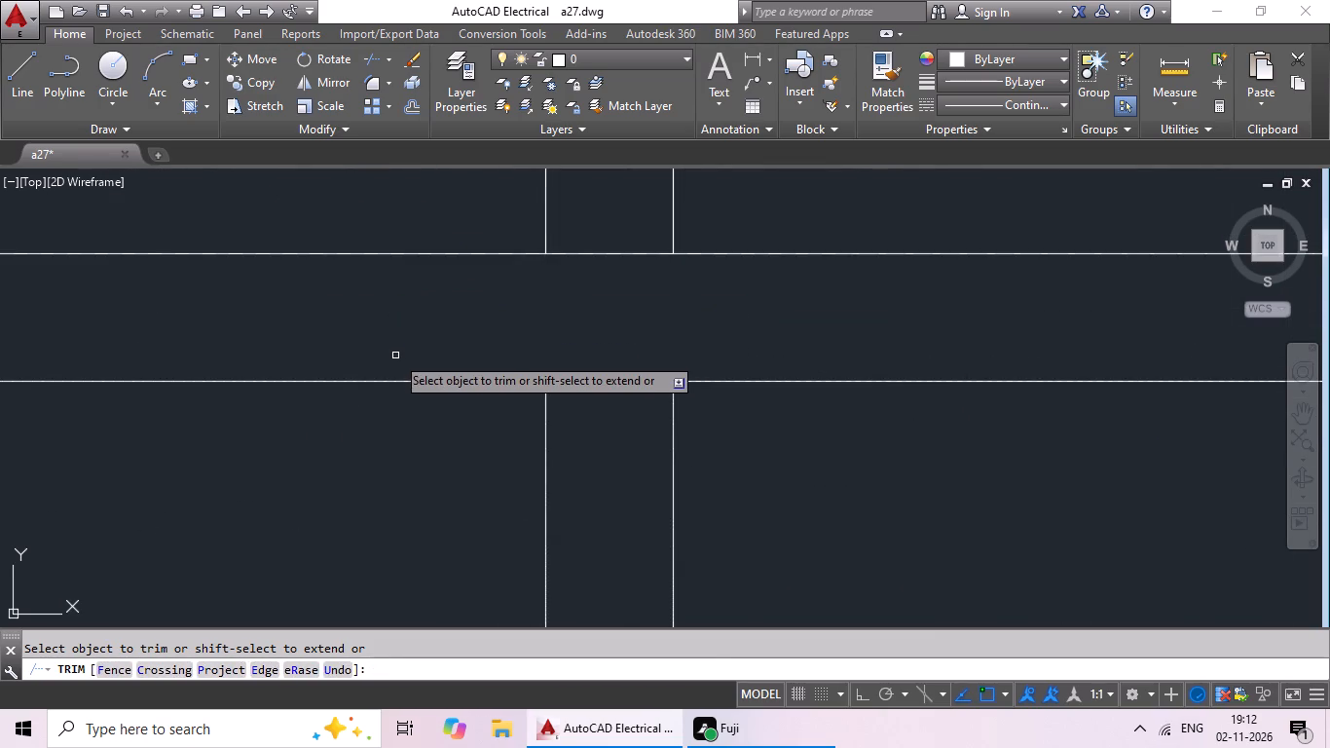
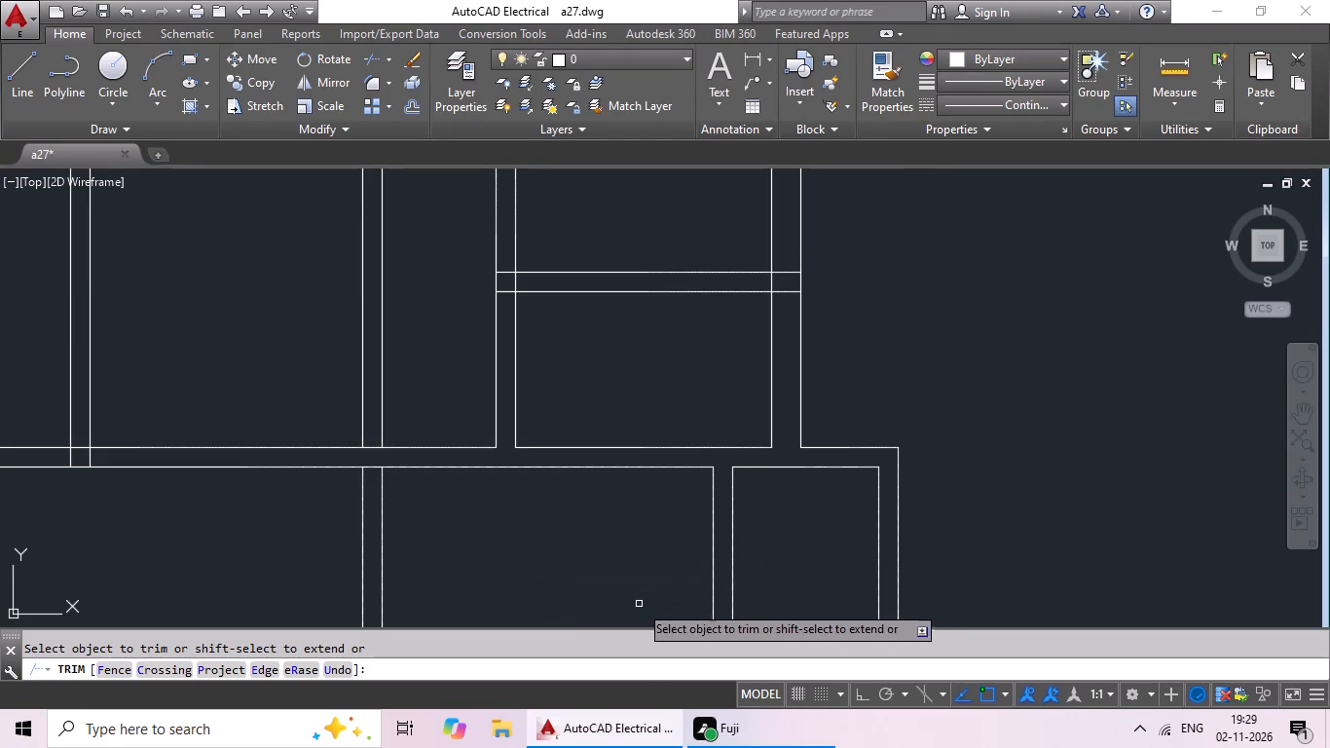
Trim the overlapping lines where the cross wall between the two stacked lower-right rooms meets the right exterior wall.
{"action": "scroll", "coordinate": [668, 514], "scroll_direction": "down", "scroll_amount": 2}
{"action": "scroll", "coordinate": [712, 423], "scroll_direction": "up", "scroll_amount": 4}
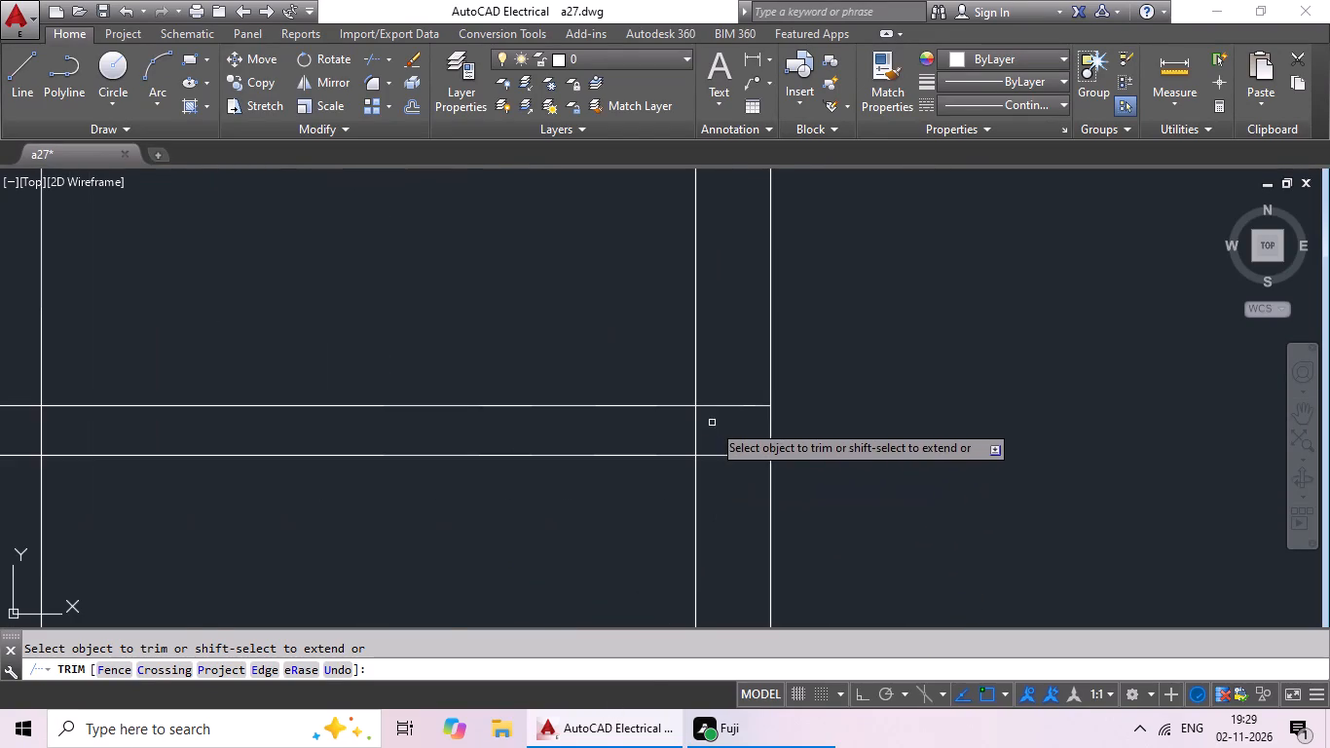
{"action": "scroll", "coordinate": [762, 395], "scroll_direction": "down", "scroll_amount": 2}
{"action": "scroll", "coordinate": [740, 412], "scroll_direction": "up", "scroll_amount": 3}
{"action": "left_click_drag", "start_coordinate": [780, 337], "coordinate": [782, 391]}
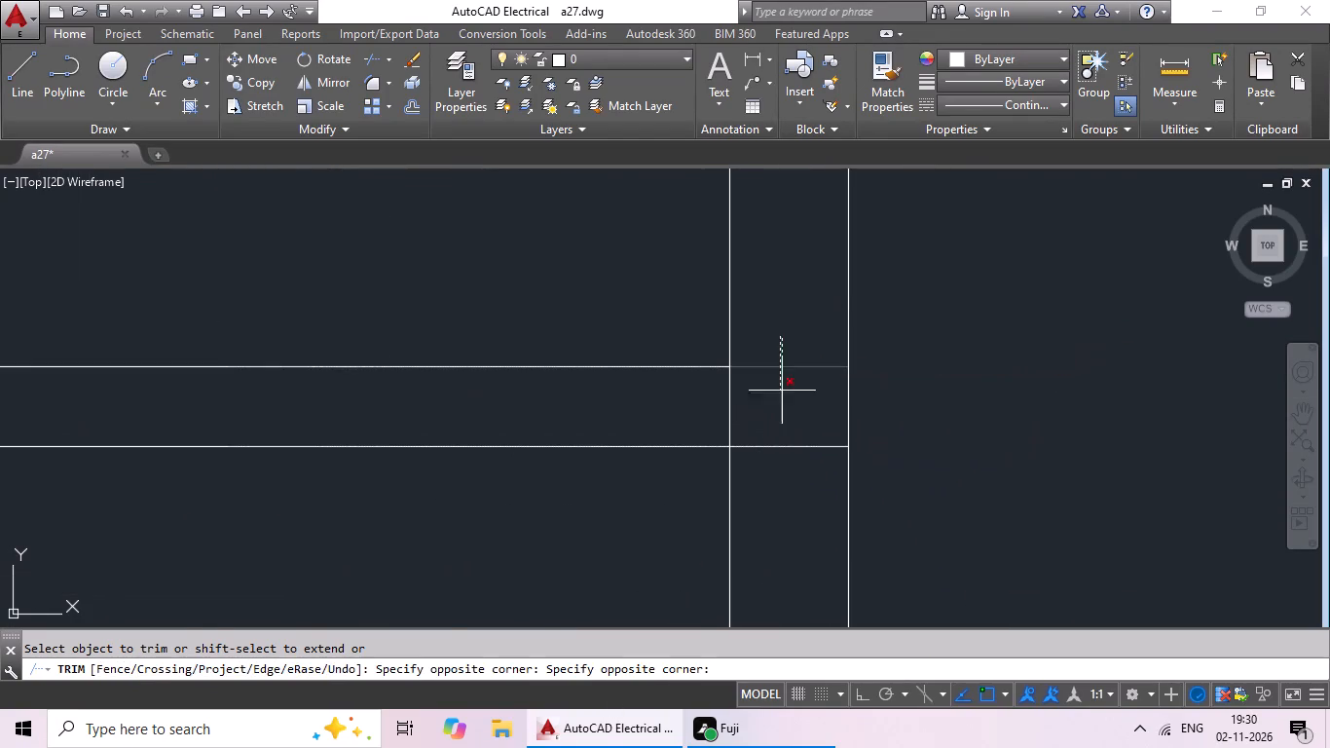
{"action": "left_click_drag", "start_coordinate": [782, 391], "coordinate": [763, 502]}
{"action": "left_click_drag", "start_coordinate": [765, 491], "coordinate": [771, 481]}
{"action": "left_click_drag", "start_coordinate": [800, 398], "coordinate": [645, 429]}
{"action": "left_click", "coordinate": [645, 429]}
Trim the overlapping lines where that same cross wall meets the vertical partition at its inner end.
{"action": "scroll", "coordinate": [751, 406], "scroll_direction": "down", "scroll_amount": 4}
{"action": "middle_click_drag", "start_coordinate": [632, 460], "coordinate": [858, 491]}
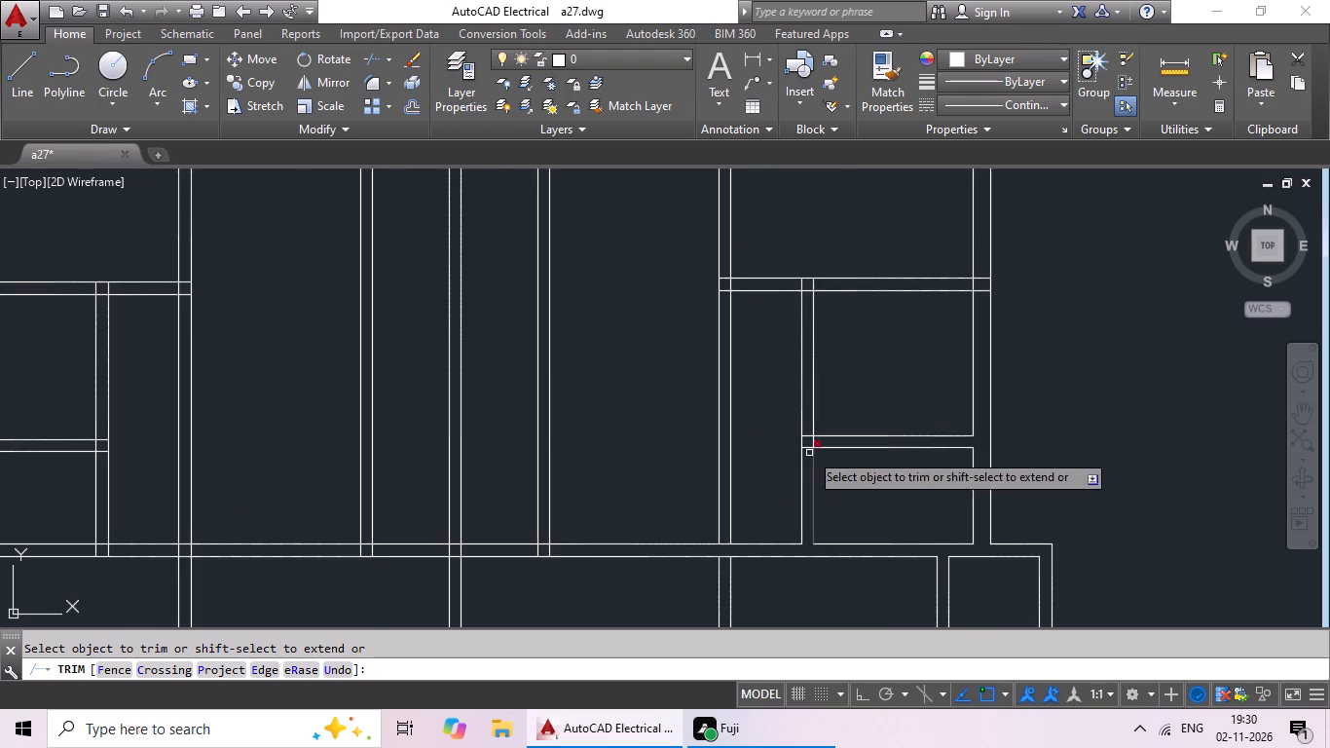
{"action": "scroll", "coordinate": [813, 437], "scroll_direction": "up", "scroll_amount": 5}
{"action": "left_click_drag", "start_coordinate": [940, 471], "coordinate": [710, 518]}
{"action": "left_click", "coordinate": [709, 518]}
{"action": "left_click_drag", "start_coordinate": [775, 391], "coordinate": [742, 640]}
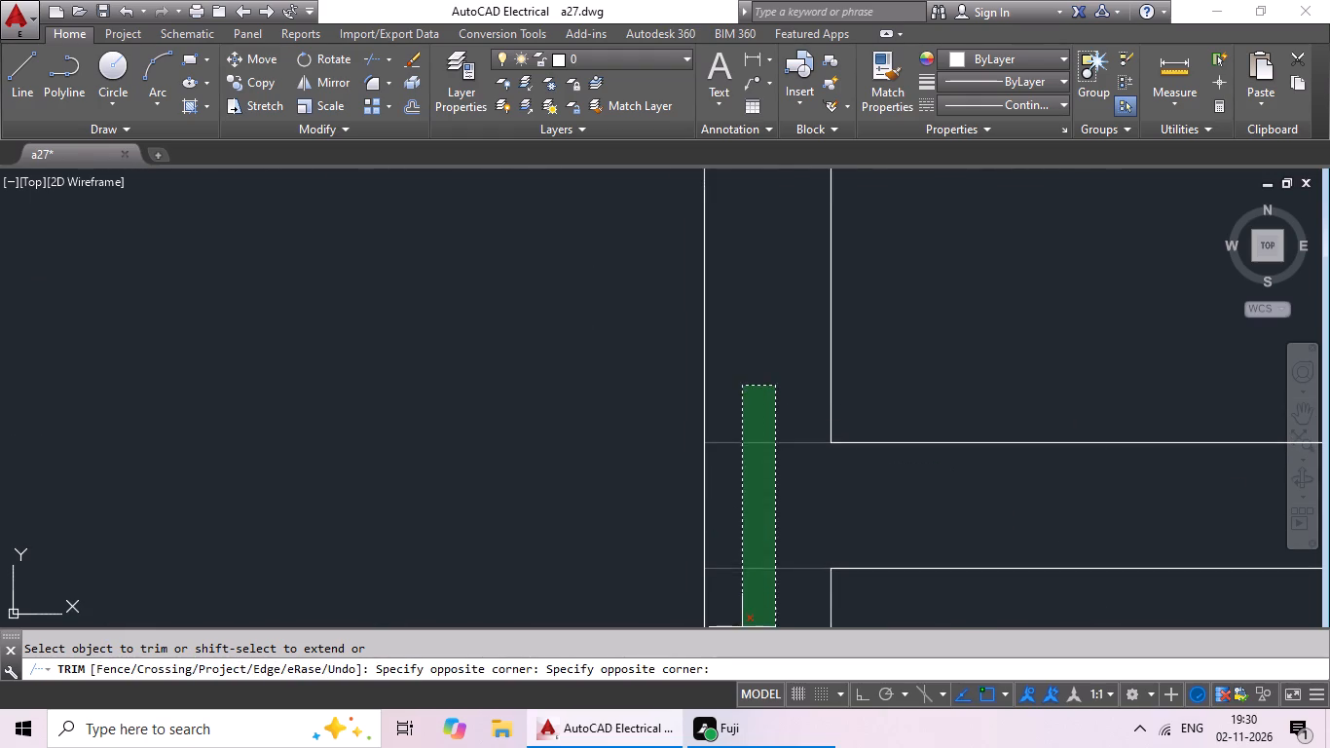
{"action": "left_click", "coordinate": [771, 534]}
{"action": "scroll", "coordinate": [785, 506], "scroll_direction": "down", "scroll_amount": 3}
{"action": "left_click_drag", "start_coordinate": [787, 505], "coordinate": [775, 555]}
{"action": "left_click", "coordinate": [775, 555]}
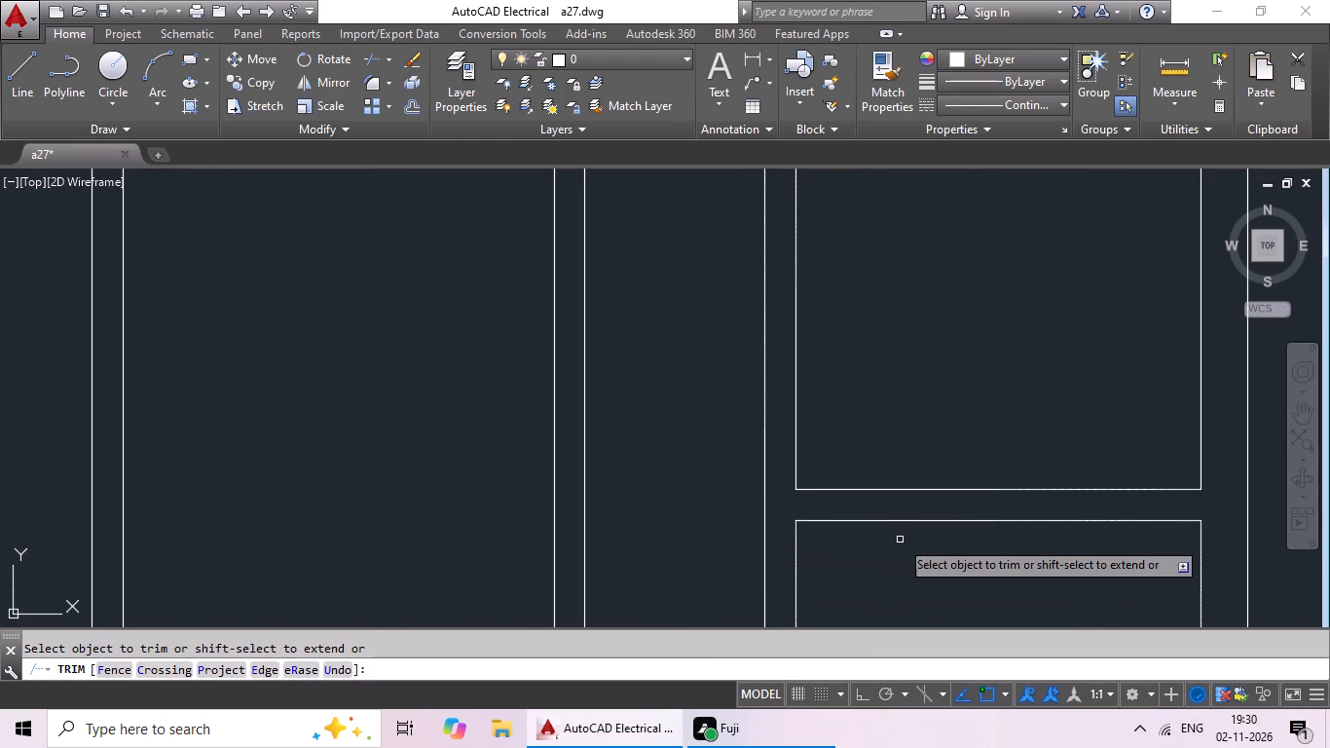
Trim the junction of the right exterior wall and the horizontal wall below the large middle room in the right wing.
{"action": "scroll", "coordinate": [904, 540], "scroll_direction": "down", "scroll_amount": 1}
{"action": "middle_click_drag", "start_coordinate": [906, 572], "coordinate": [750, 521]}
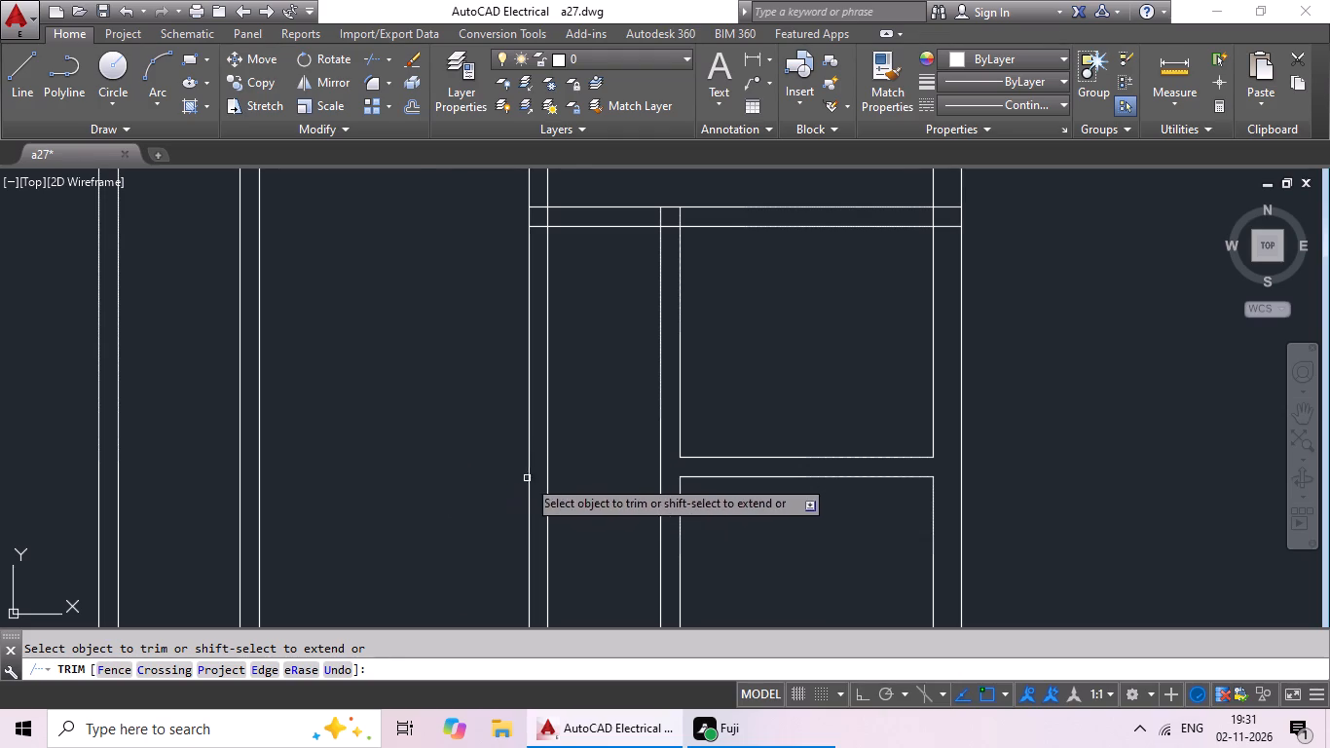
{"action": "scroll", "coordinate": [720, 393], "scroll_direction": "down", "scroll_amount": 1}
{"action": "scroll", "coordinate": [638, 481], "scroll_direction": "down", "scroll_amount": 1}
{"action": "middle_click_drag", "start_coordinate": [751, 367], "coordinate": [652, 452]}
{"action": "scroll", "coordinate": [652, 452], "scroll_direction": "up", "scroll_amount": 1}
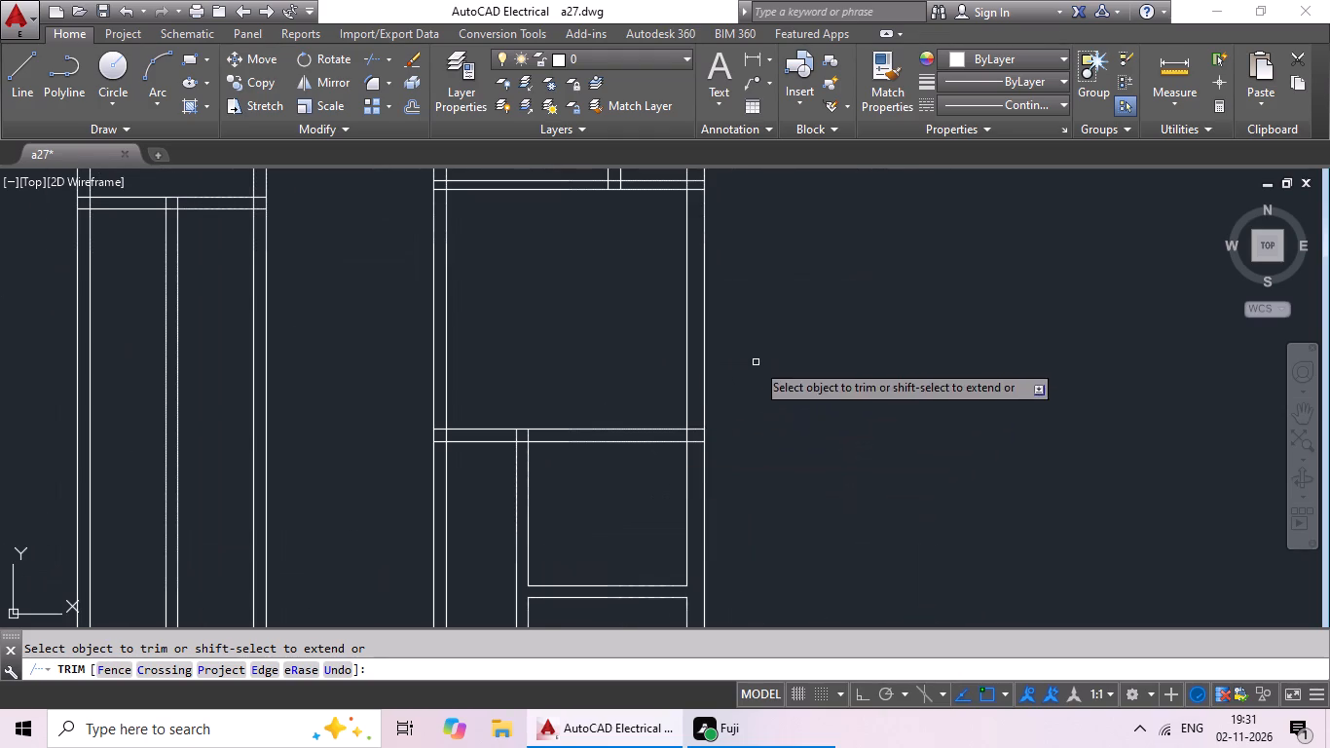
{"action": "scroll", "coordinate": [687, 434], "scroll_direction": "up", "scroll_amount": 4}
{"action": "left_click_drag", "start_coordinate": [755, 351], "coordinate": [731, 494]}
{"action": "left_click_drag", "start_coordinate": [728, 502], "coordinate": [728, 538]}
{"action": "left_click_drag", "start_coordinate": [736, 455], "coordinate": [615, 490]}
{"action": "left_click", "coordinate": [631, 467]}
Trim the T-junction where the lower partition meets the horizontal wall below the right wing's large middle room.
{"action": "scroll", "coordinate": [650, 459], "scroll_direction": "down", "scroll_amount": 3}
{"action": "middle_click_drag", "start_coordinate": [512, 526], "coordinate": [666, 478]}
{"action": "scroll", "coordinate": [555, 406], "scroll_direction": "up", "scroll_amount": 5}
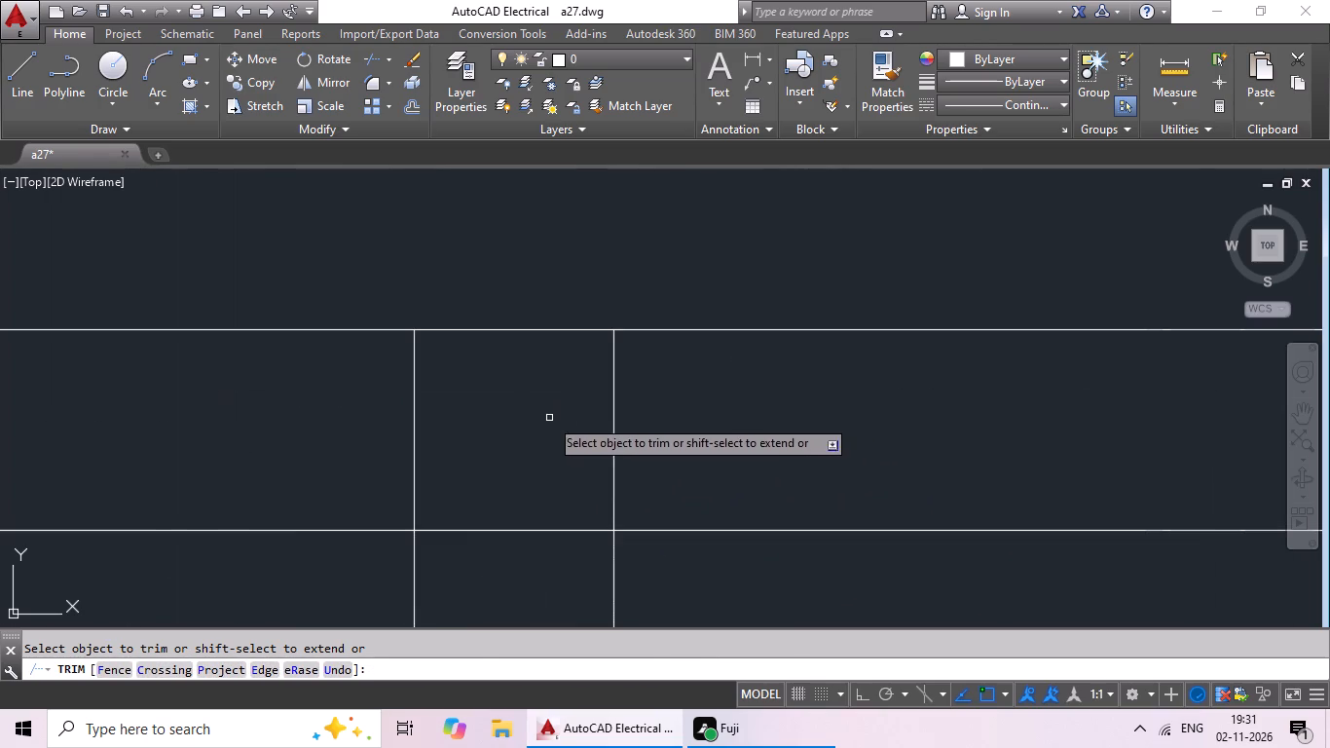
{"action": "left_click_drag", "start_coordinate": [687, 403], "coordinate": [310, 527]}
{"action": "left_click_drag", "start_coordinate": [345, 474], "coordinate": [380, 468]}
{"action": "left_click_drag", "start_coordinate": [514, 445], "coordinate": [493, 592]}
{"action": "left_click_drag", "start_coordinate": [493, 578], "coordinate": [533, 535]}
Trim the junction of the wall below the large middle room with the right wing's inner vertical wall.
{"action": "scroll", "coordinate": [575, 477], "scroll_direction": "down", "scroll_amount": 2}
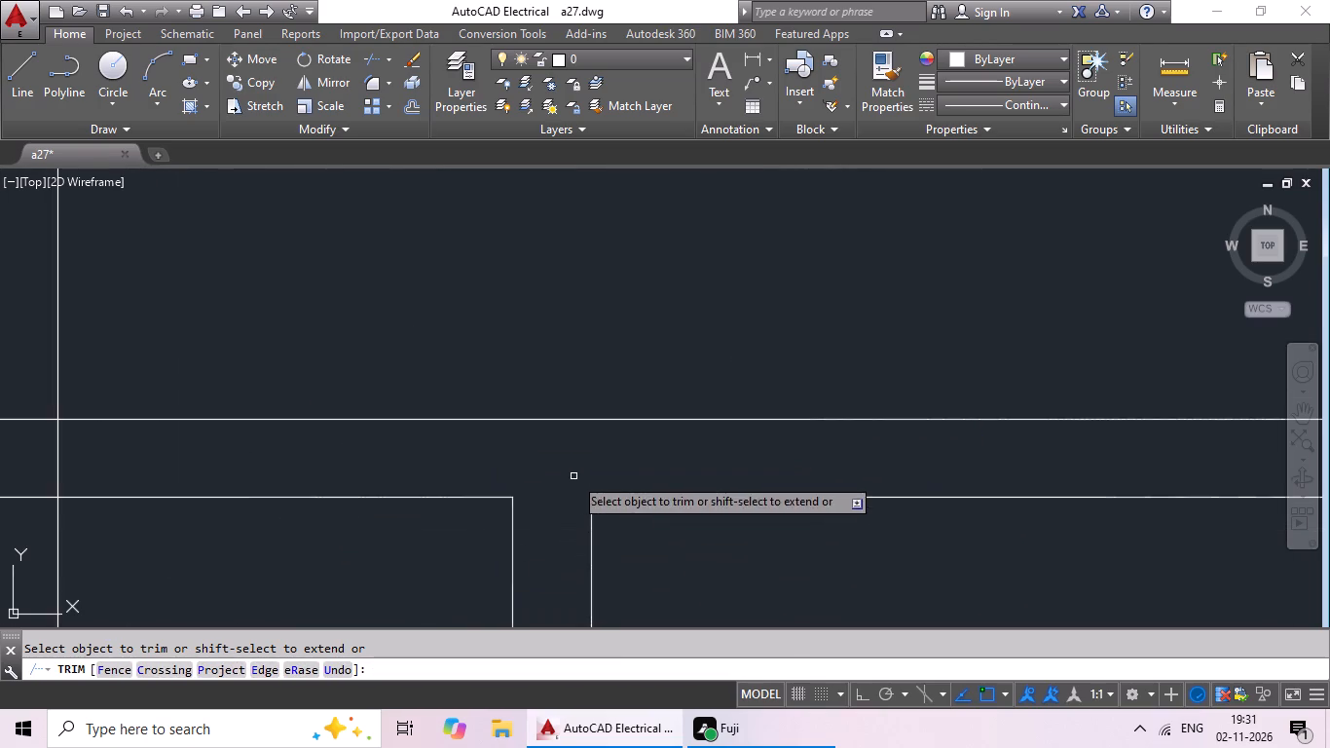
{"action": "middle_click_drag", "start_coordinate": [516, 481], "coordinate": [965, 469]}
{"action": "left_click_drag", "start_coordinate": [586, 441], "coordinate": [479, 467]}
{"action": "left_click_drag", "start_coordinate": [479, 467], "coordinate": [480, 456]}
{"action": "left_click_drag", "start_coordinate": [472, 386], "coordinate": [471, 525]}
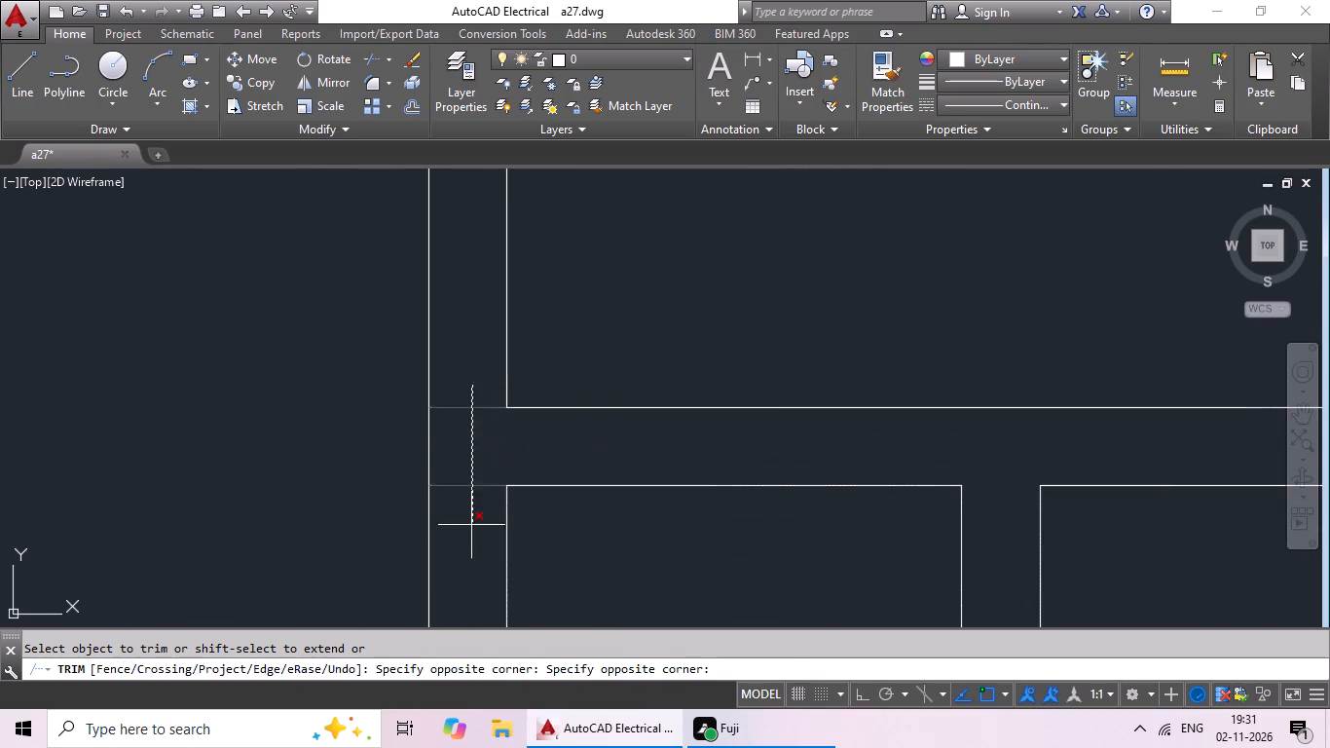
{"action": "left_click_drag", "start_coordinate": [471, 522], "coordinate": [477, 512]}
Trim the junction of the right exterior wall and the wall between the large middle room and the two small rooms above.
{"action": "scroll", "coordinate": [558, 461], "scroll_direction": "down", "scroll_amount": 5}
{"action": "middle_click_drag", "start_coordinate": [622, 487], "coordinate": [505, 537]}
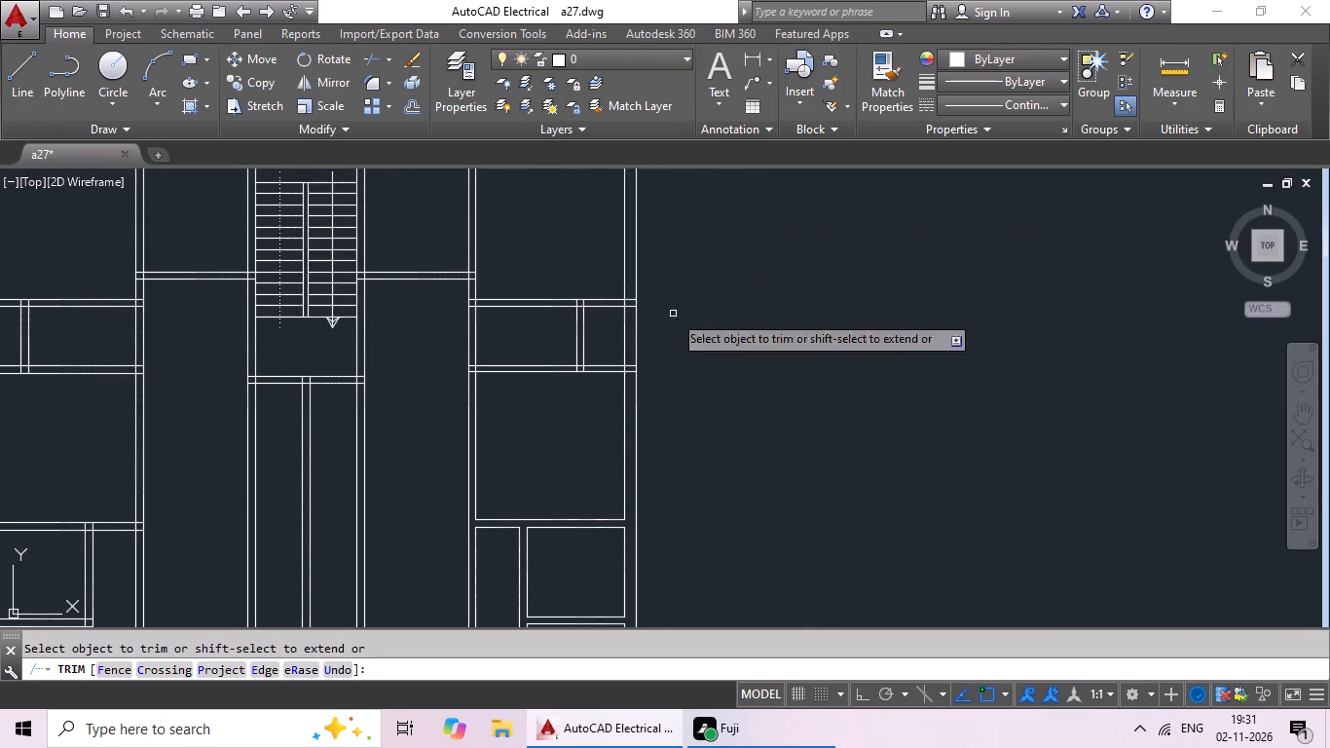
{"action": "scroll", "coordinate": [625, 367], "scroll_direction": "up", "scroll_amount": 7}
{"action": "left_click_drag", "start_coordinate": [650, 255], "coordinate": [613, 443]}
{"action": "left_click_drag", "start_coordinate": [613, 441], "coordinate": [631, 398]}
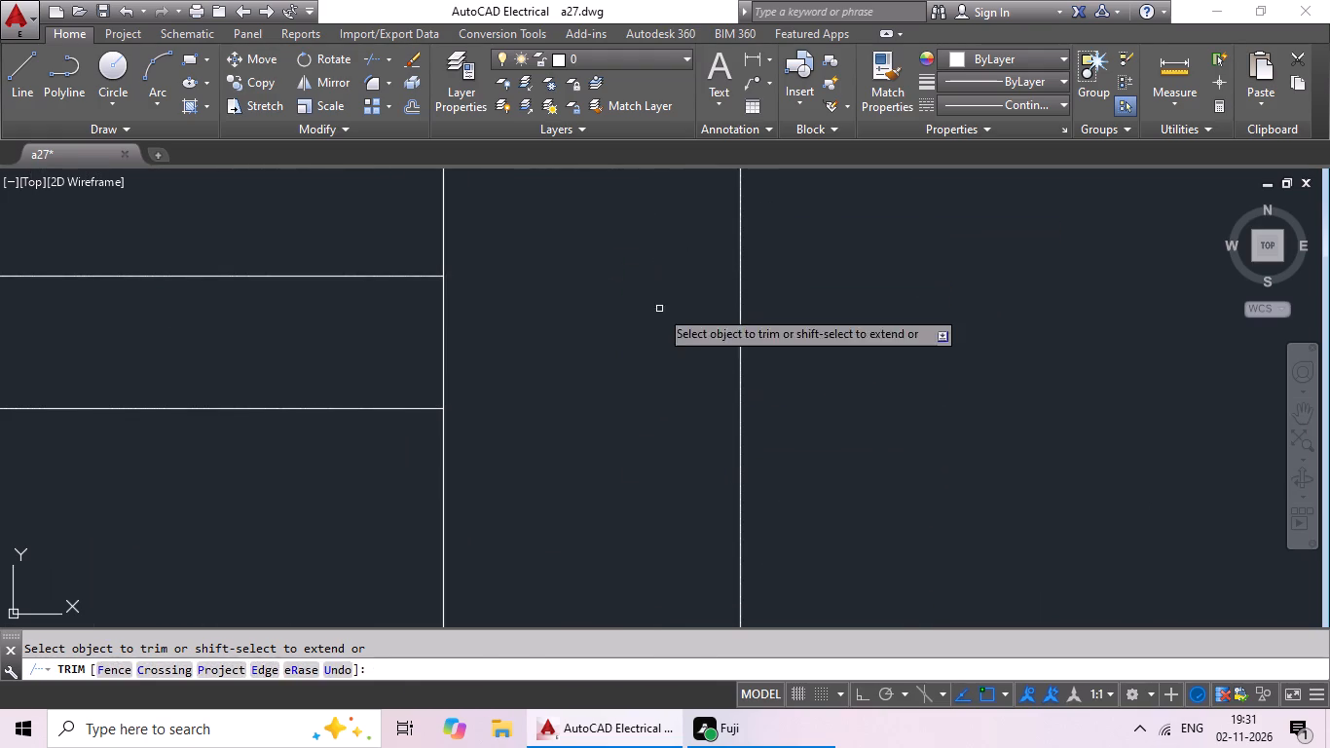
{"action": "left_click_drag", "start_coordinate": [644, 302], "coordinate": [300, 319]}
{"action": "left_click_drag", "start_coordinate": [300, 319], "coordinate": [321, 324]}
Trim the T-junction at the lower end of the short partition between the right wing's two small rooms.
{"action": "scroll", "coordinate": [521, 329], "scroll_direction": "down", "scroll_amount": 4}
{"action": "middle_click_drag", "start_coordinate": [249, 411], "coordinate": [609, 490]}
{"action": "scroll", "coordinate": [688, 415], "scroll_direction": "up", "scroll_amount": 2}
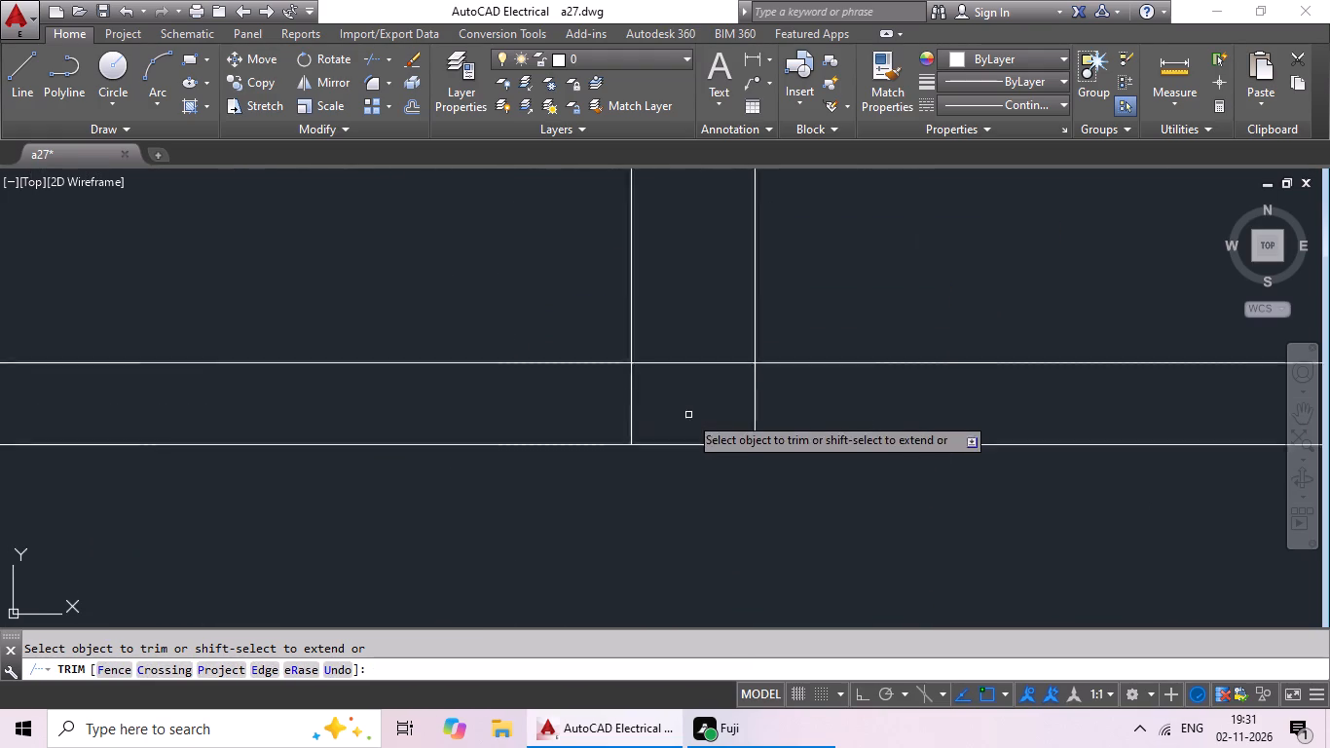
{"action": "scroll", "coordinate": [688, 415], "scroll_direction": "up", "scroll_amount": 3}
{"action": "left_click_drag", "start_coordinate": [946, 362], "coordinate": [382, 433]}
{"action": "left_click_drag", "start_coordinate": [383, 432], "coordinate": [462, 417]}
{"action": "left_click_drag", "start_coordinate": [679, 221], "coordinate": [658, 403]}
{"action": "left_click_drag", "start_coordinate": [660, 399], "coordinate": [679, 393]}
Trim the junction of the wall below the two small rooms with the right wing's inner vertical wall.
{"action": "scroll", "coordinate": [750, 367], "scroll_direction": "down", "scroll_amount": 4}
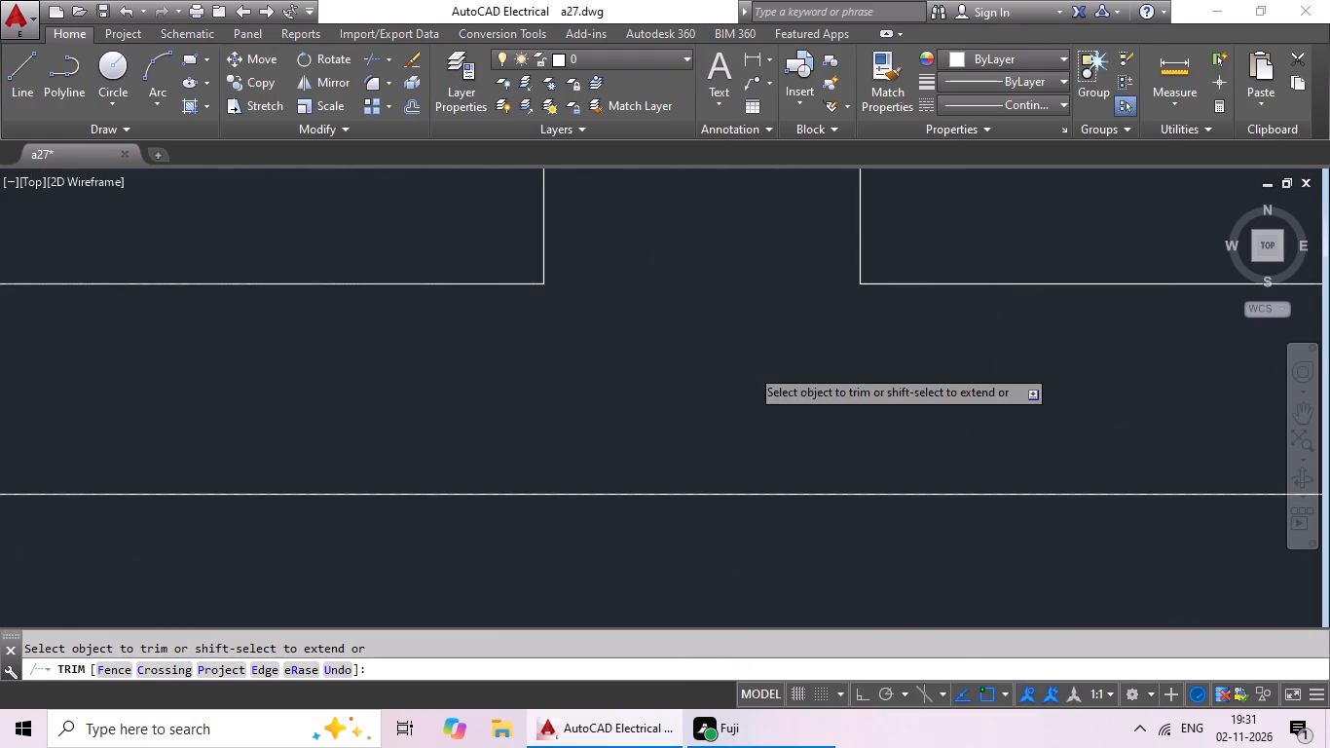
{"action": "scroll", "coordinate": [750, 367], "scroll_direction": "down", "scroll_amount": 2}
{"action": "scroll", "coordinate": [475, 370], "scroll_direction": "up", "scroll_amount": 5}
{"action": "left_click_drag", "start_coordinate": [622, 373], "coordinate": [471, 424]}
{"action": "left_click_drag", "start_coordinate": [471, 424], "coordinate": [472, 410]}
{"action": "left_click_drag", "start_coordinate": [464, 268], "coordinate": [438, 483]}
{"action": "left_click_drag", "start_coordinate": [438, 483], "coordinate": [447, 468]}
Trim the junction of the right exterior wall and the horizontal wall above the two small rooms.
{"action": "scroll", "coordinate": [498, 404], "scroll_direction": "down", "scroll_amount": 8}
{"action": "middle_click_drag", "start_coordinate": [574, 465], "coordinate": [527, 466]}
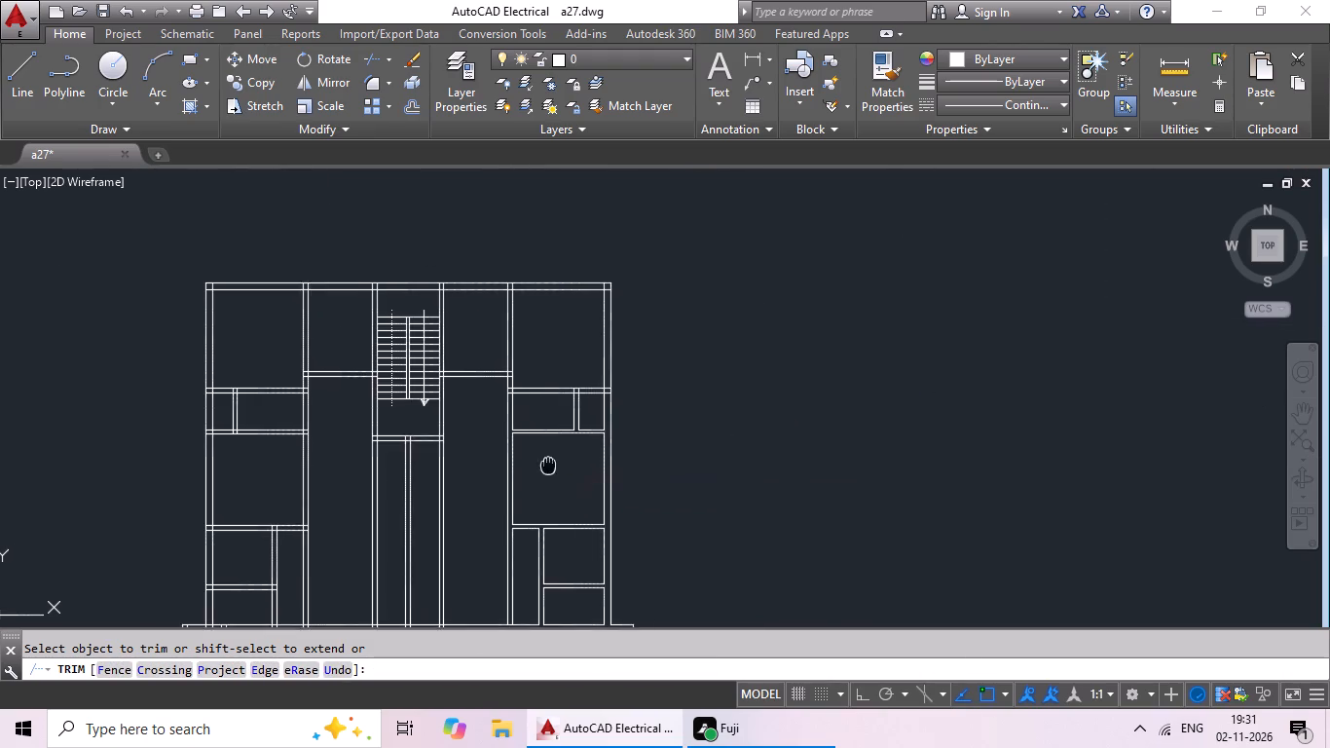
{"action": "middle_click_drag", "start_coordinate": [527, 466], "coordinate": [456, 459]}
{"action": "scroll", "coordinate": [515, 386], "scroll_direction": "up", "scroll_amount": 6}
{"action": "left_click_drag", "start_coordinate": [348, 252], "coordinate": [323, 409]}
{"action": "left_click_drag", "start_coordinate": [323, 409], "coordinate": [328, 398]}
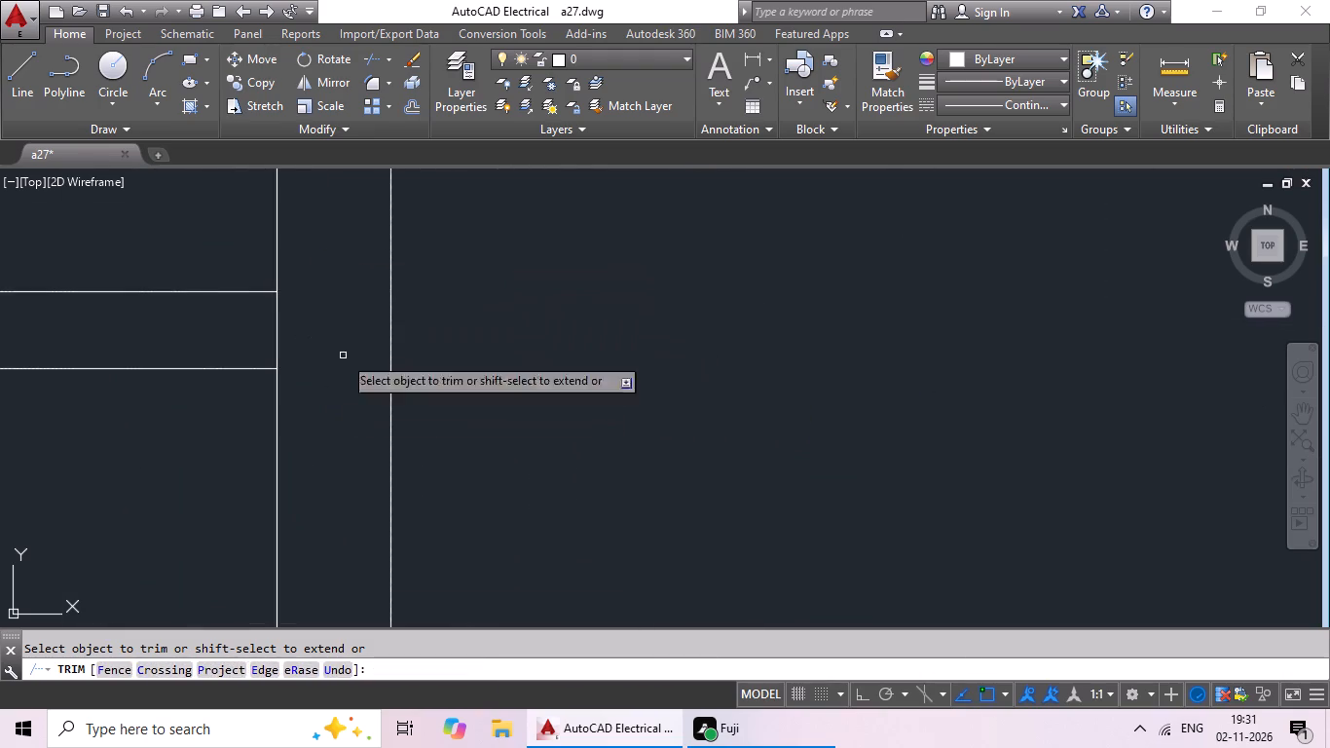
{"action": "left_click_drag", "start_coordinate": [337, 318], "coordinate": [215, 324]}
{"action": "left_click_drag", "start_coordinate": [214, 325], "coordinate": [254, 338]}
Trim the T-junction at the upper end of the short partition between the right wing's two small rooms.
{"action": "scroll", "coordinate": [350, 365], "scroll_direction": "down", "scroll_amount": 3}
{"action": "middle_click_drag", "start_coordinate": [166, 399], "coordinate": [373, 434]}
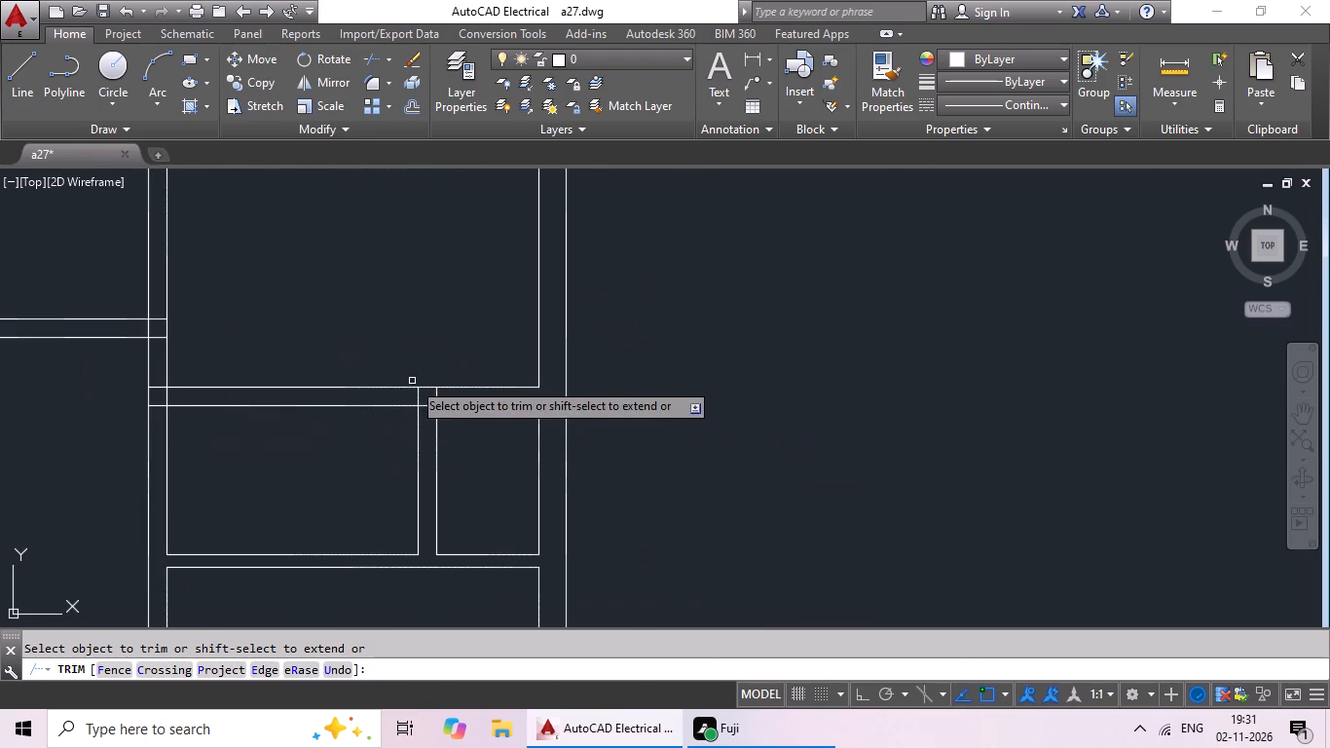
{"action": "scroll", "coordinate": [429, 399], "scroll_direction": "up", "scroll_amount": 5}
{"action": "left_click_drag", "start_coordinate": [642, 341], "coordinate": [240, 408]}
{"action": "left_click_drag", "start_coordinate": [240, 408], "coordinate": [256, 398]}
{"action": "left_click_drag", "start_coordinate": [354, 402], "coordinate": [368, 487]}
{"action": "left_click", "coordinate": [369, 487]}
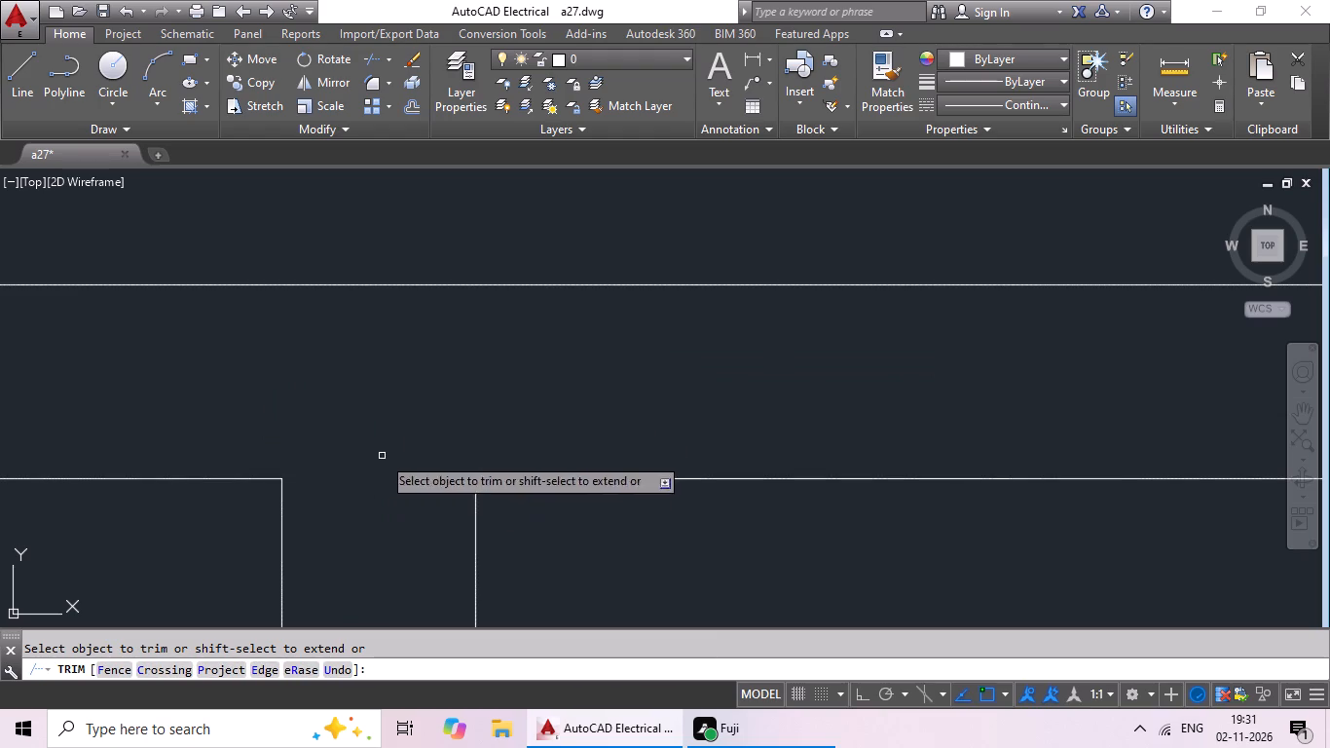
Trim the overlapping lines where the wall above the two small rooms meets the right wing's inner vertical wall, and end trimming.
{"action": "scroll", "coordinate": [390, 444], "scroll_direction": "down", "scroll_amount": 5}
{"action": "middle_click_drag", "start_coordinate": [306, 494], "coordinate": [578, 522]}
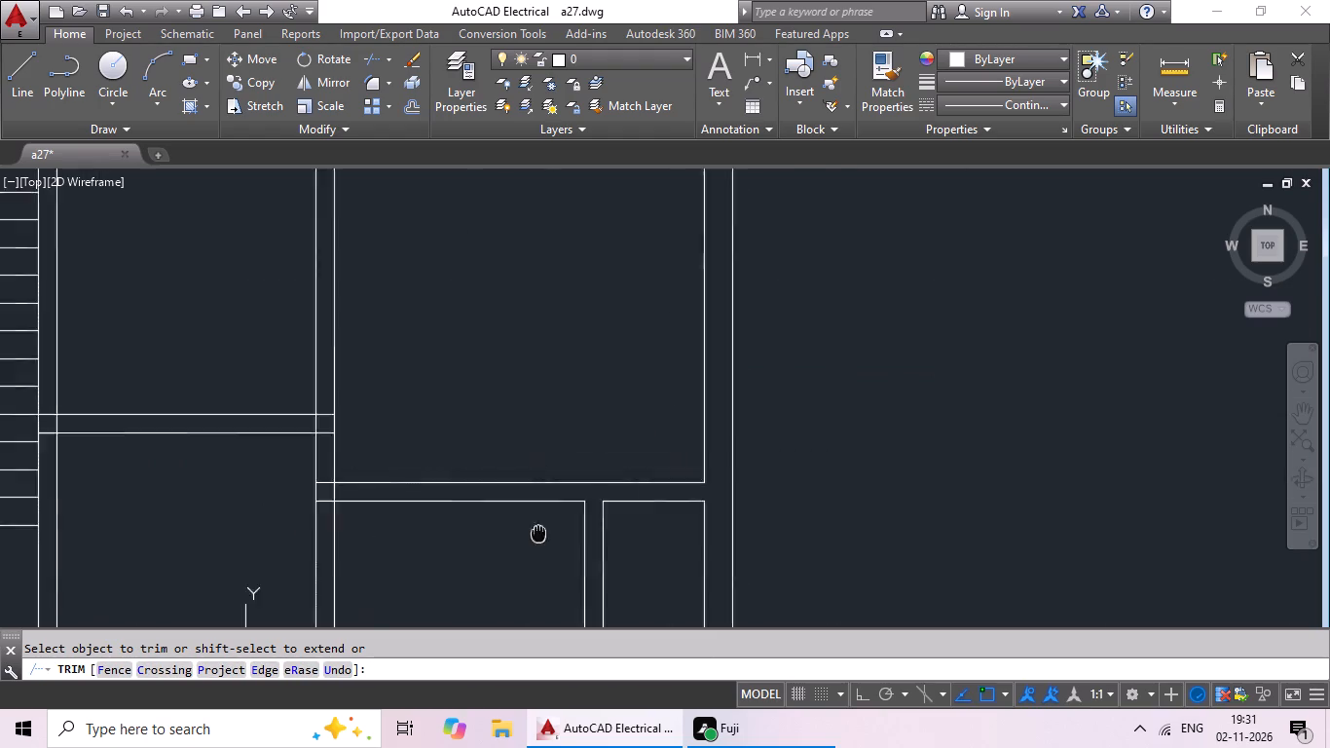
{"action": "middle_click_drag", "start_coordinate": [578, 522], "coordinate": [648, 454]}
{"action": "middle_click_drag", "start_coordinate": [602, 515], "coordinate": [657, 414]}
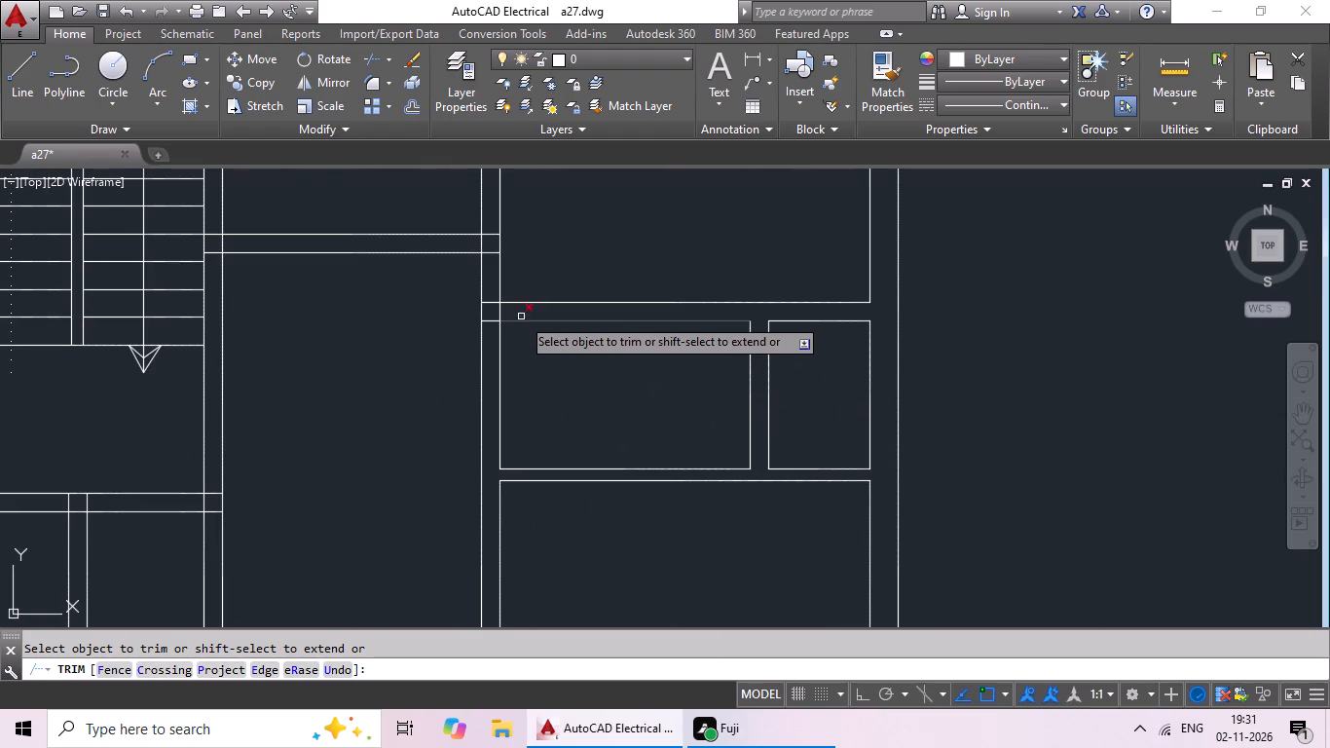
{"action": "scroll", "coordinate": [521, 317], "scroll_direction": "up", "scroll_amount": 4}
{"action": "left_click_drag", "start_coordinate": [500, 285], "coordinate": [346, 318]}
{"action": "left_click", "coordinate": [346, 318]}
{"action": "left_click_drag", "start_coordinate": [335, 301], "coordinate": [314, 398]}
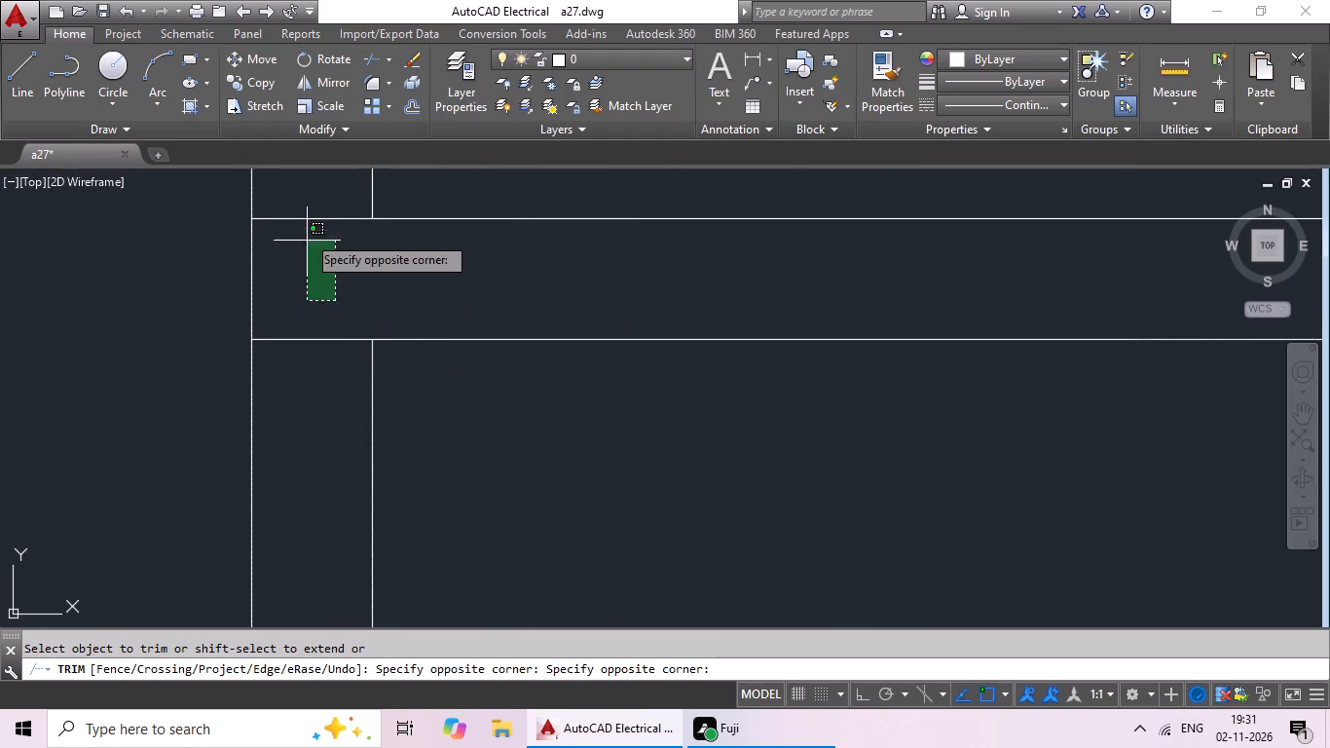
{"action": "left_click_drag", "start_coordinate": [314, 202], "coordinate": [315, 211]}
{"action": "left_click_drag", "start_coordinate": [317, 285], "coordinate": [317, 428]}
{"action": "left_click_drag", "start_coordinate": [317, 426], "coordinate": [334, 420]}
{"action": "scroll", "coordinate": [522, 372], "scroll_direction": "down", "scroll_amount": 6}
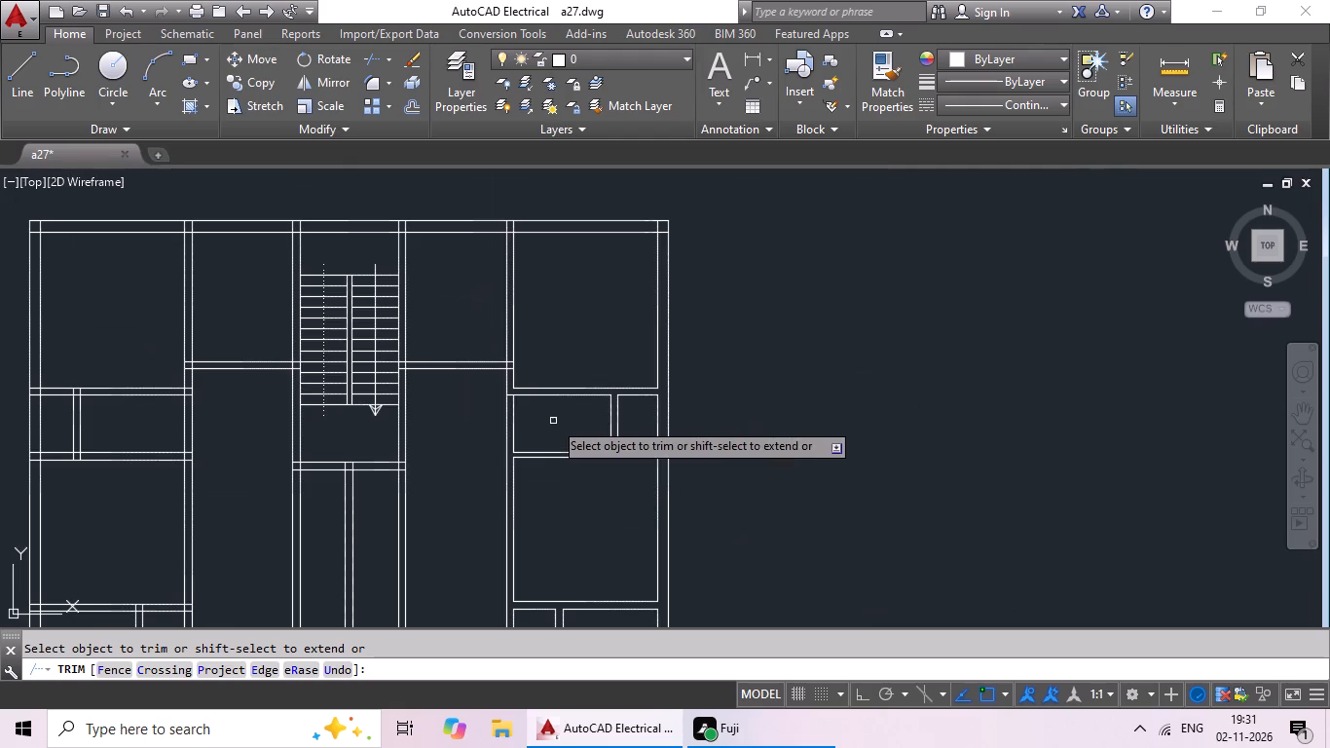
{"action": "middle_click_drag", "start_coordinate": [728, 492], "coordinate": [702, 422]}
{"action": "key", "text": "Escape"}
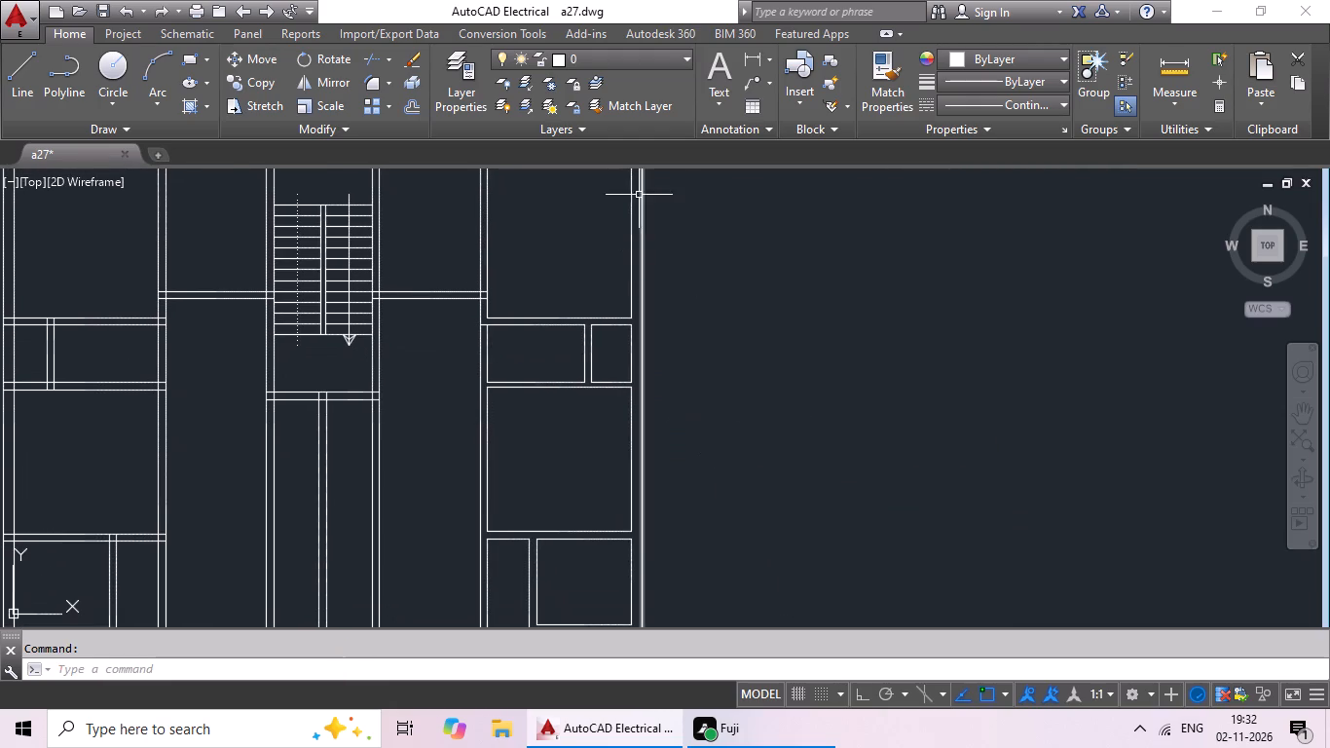
Check the thickness of the wall between the right wing's small rooms and large middle room with a linear dimension, without placing it.
{"action": "left_click_drag", "start_coordinate": [746, 48], "coordinate": [746, 69]}
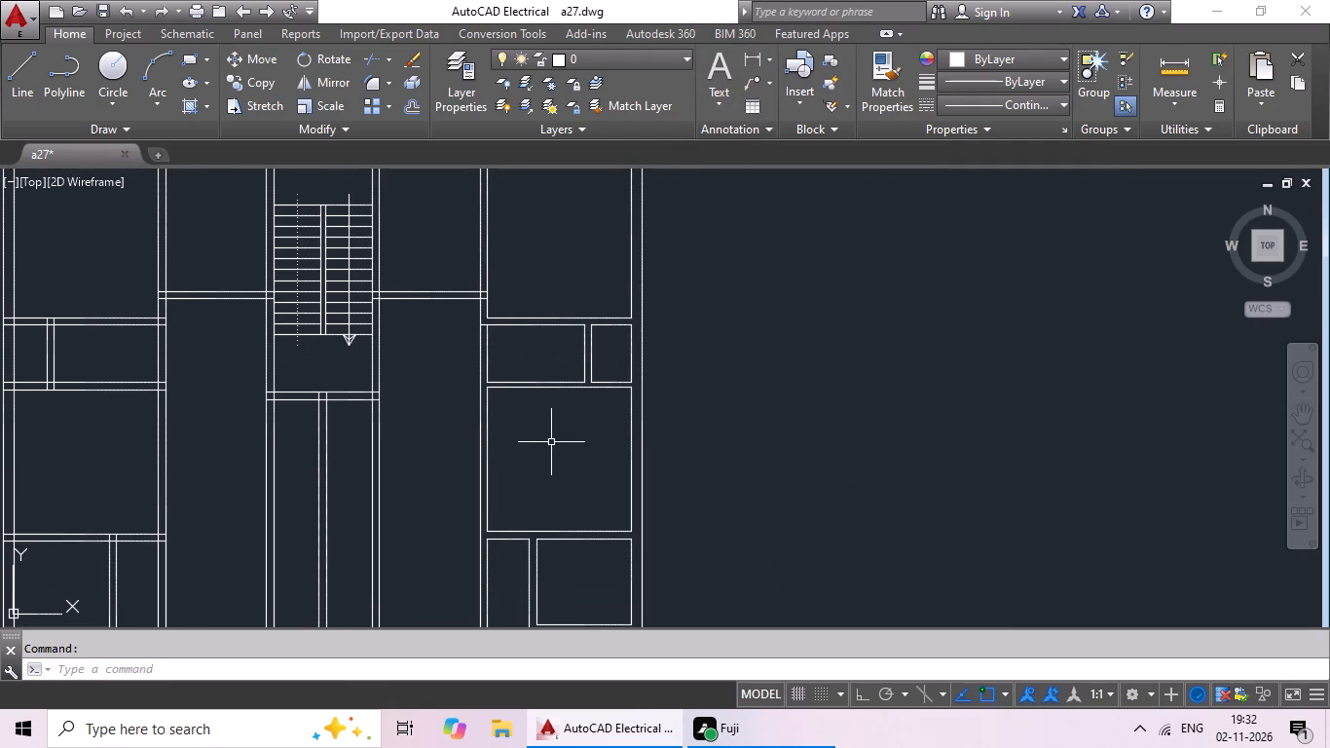
{"action": "left_click", "coordinate": [742, 51]}
{"action": "scroll", "coordinate": [548, 411], "scroll_direction": "up", "scroll_amount": 3}
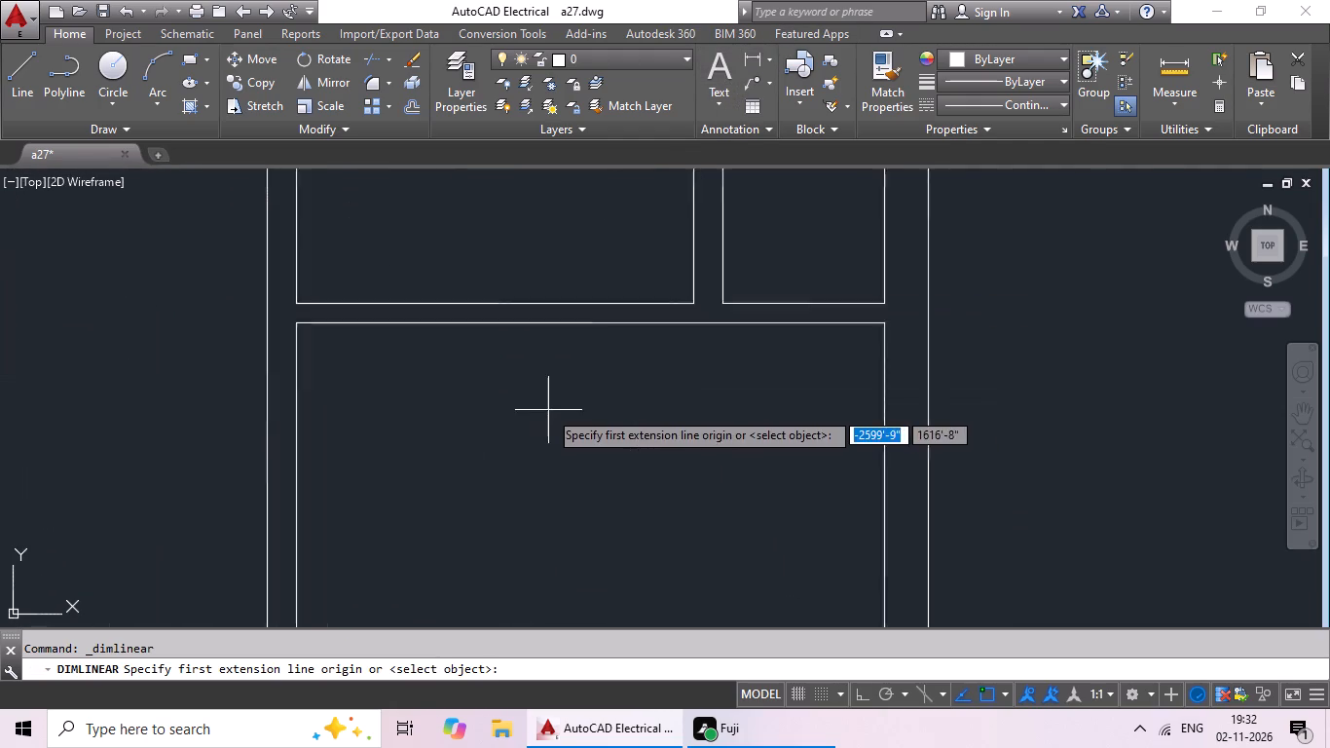
{"action": "scroll", "coordinate": [548, 410], "scroll_direction": "up", "scroll_amount": 1}
{"action": "left_click", "coordinate": [584, 241]}
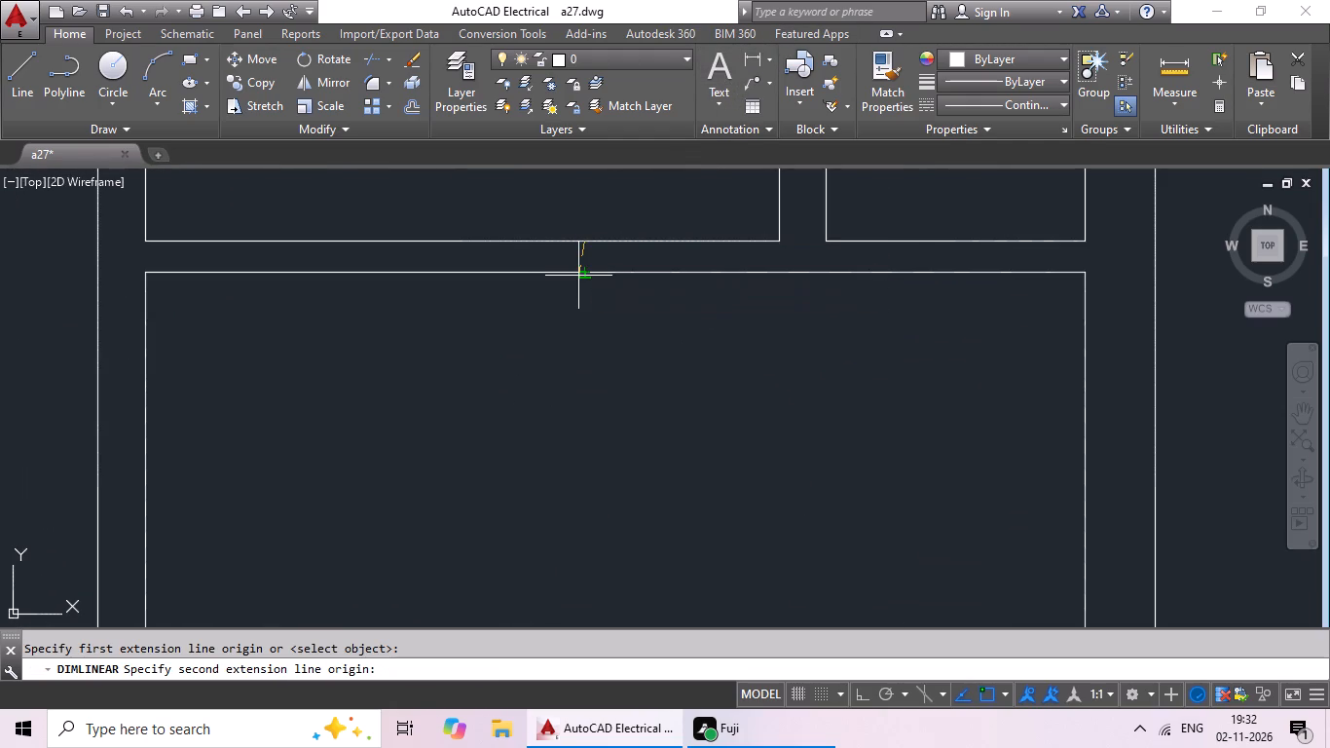
{"action": "left_click", "coordinate": [584, 276]}
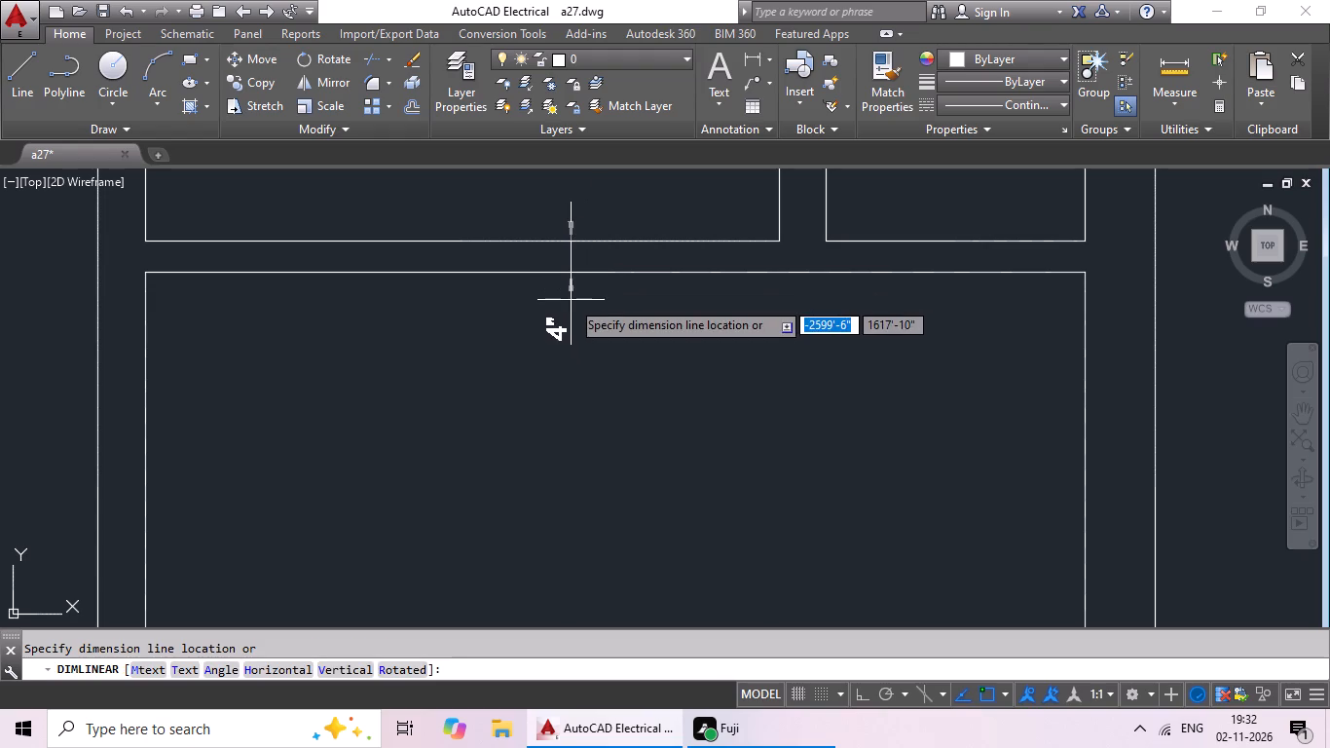
{"action": "key", "text": "Escape"}
{"action": "scroll", "coordinate": [571, 300], "scroll_direction": "down", "scroll_amount": 4}
{"action": "key", "text": "Escape"}
Undo the wall-junction trims and the preceding Extend edit.
{"action": "key", "text": "ctrl+z"}
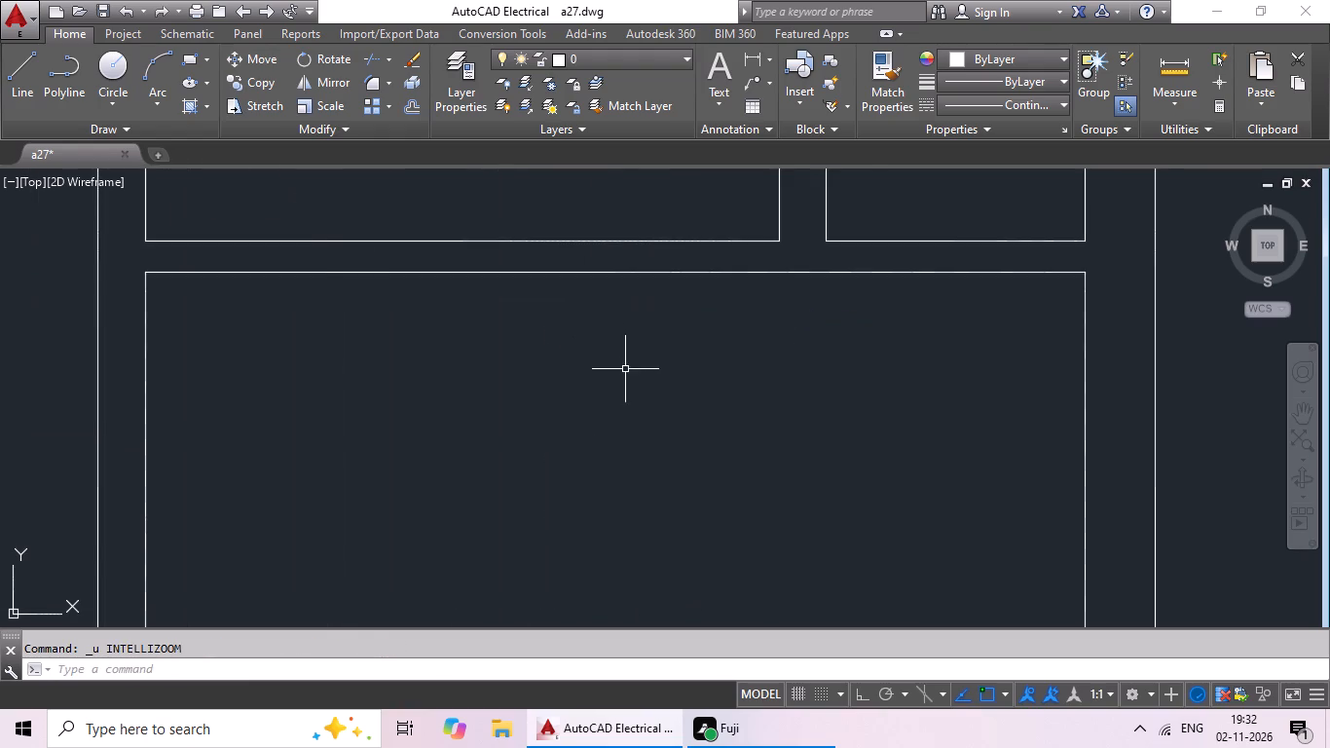
{"action": "key", "text": "ctrl+z"}
{"action": "key", "text": "ctrl+z"}
{"action": "key", "text": "ctrl+z"}
Place a vertical linear dimension across the thickness of the horizontal wall below the right wing's two small rooms.
{"action": "scroll", "coordinate": [644, 356], "scroll_direction": "down", "scroll_amount": 1, "text": "ctrl"}
{"action": "middle_click_drag", "start_coordinate": [717, 345], "coordinate": [624, 430], "text": "ctrl"}
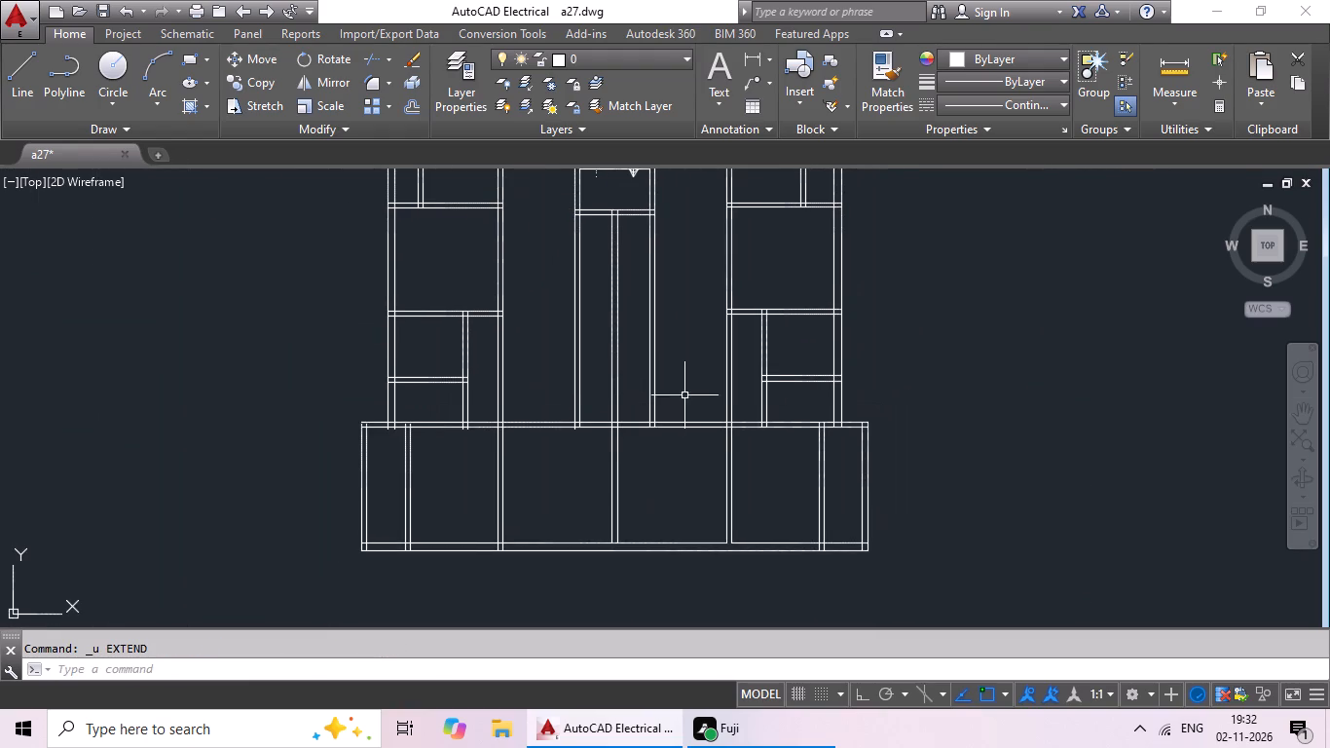
{"action": "middle_click_drag", "start_coordinate": [672, 415], "coordinate": [641, 485], "text": "ctrl"}
{"action": "middle_click_drag", "start_coordinate": [765, 299], "coordinate": [689, 434], "text": "ctrl"}
{"action": "middle_click_drag", "start_coordinate": [730, 345], "coordinate": [690, 398]}
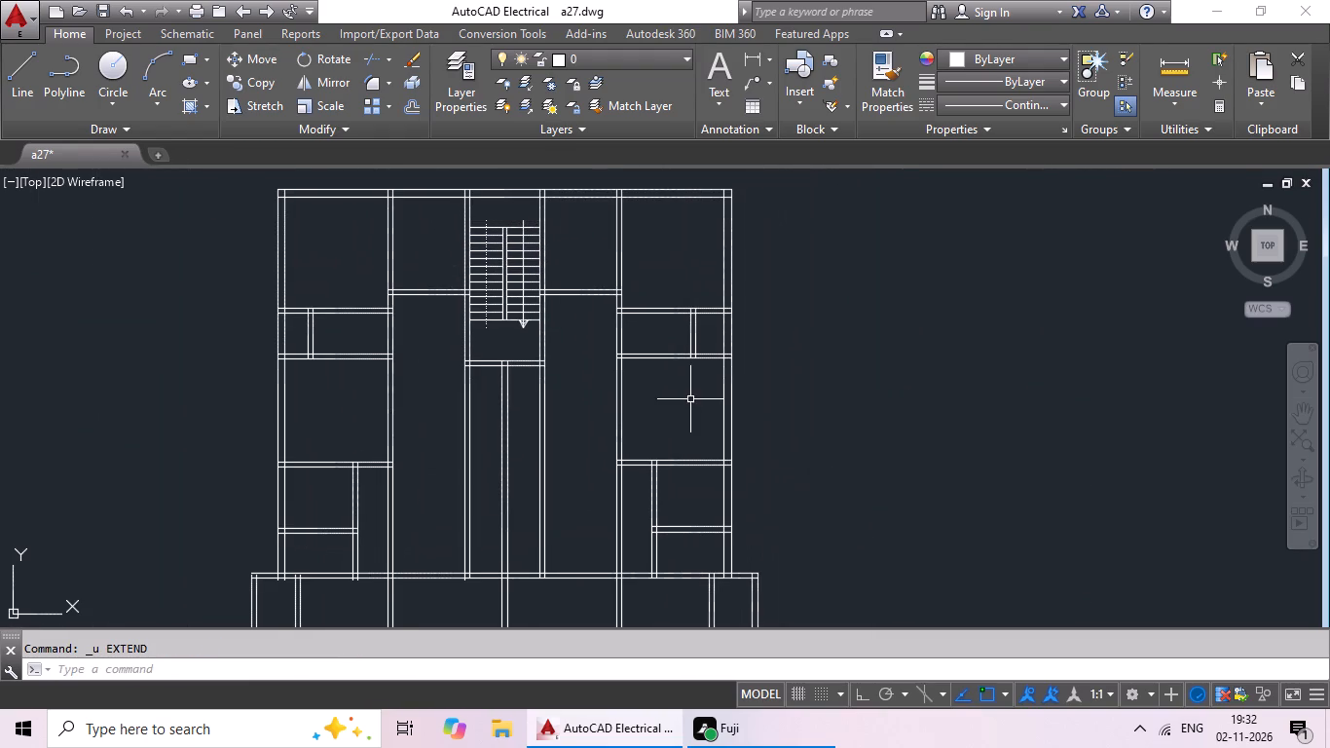
{"action": "scroll", "coordinate": [683, 361], "scroll_direction": "up", "scroll_amount": 4}
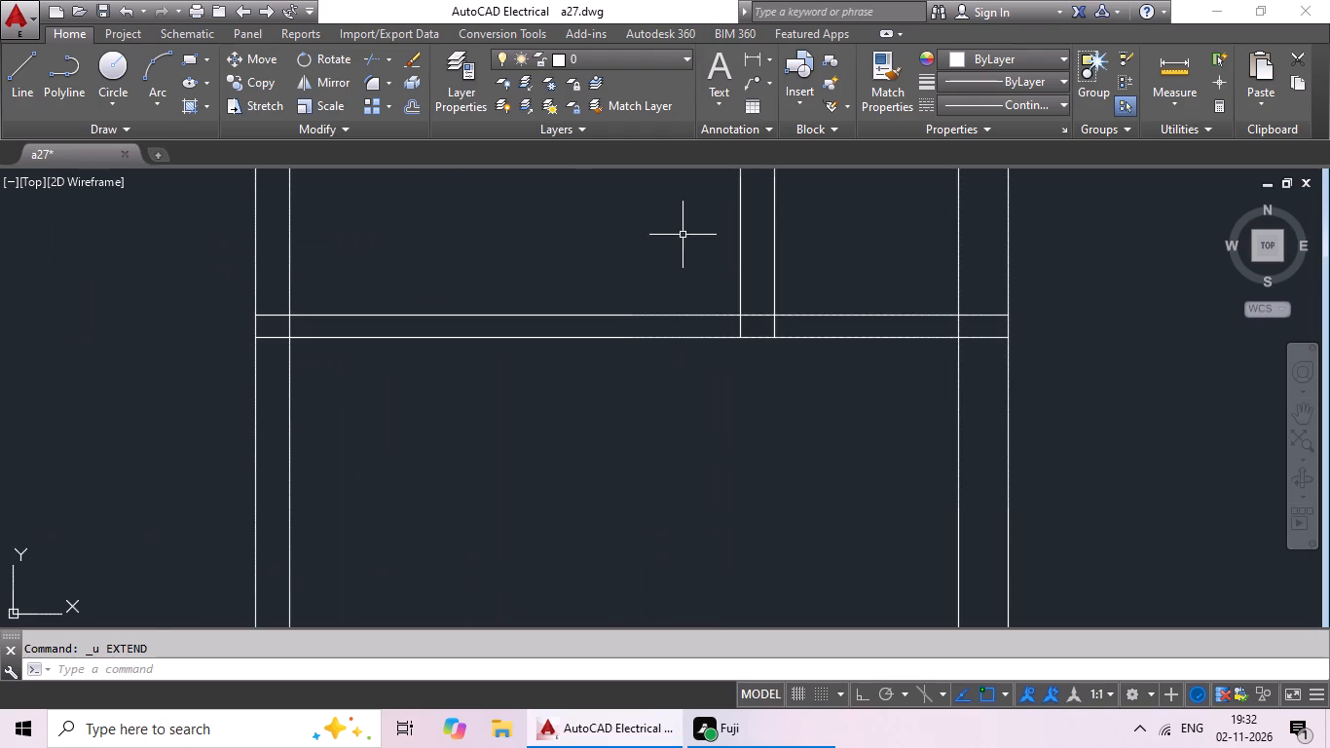
{"action": "left_click_drag", "start_coordinate": [757, 60], "coordinate": [749, 80]}
{"action": "left_click", "coordinate": [754, 55]}
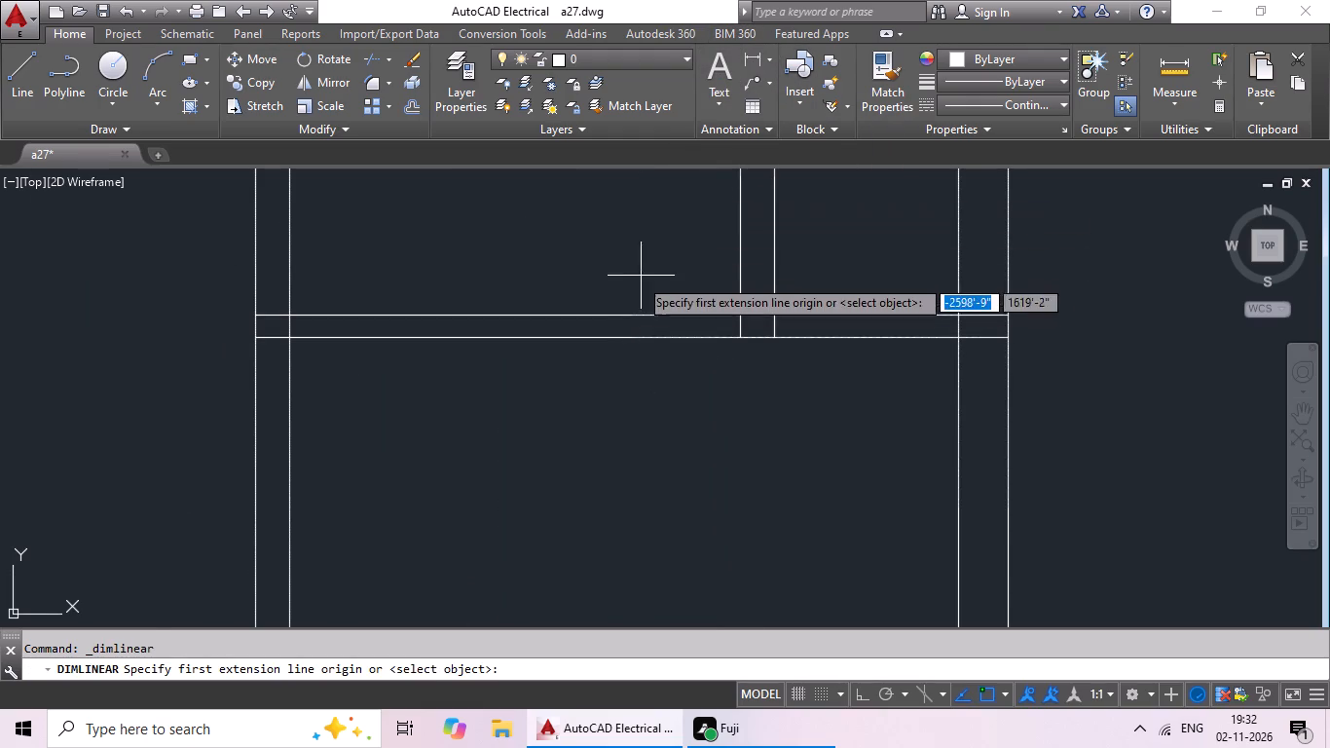
{"action": "left_click", "coordinate": [622, 312]}
{"action": "left_click", "coordinate": [631, 336]}
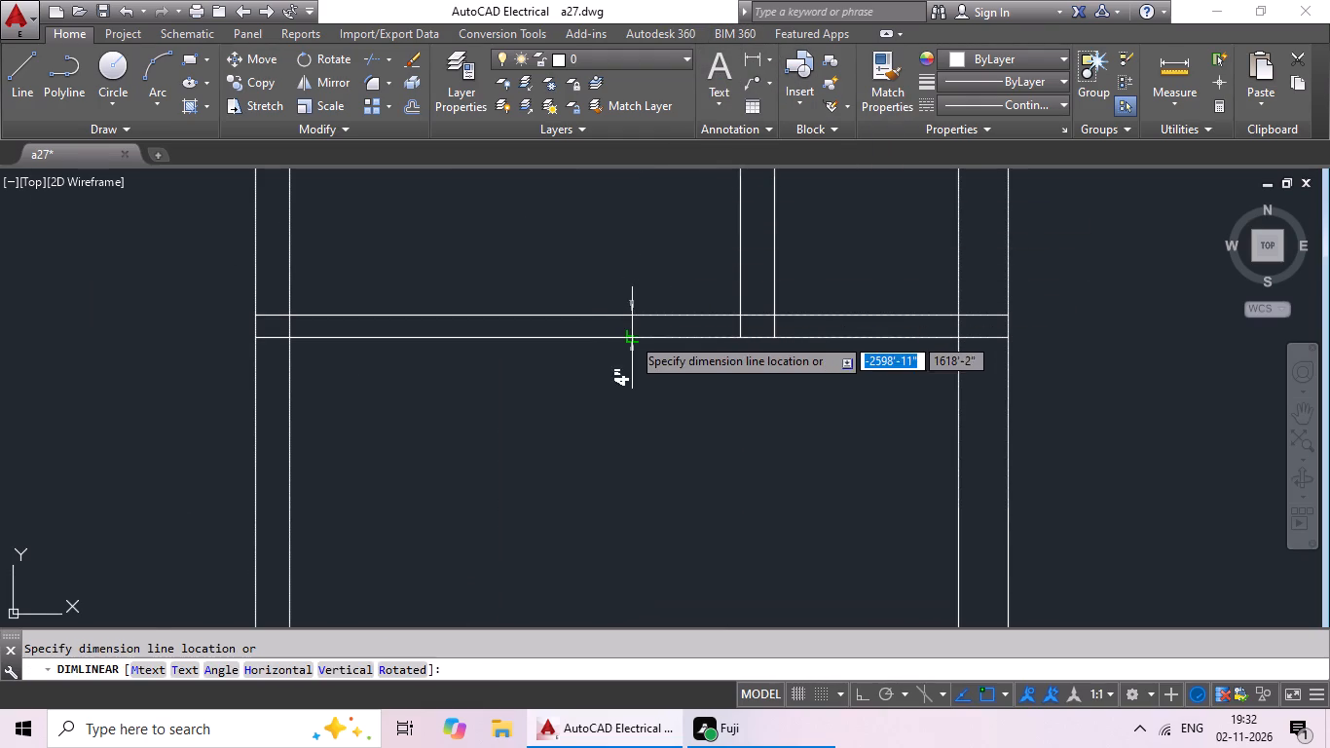
{"action": "left_click", "coordinate": [606, 339]}
{"action": "key", "text": "Escape"}
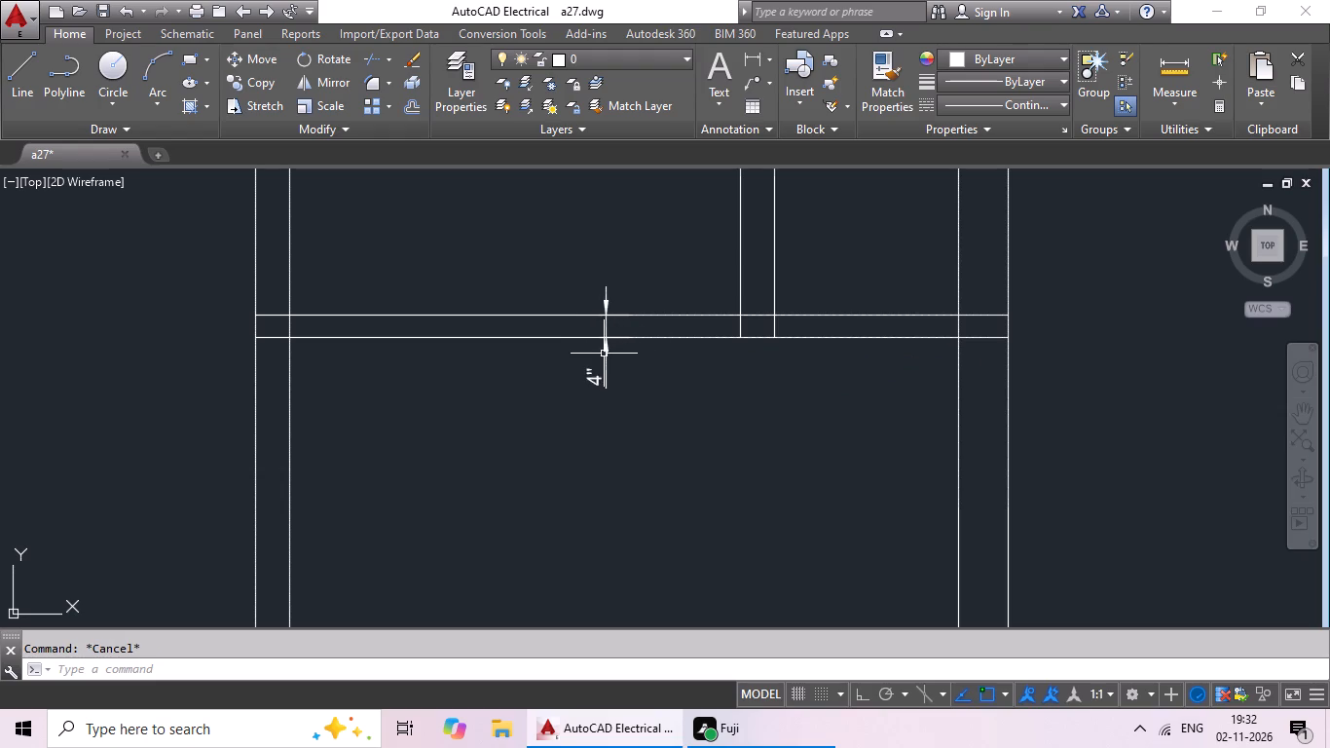
Erase the thickness dimension and the lower line of the horizontal wall below the right wing's two small rooms.
{"action": "left_click", "coordinate": [607, 351]}
{"action": "key", "text": "Delete"}
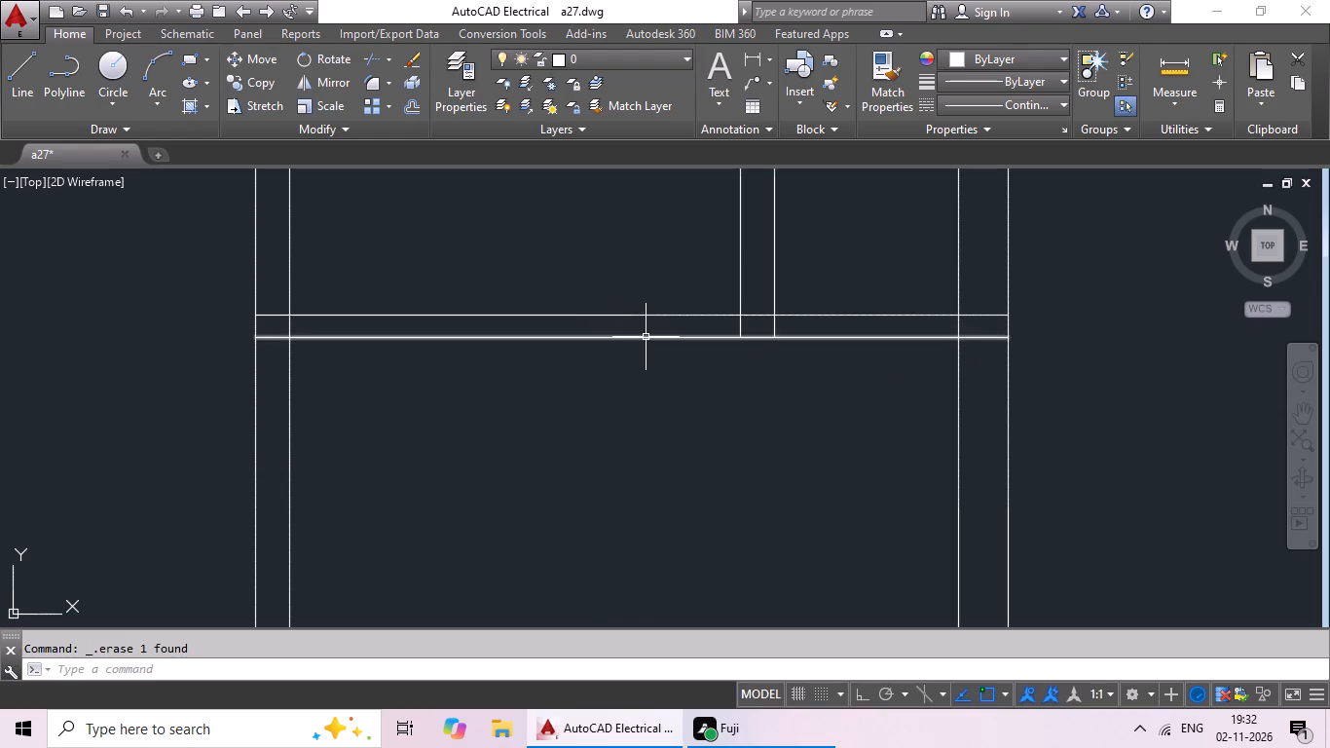
{"action": "left_click", "coordinate": [644, 338]}
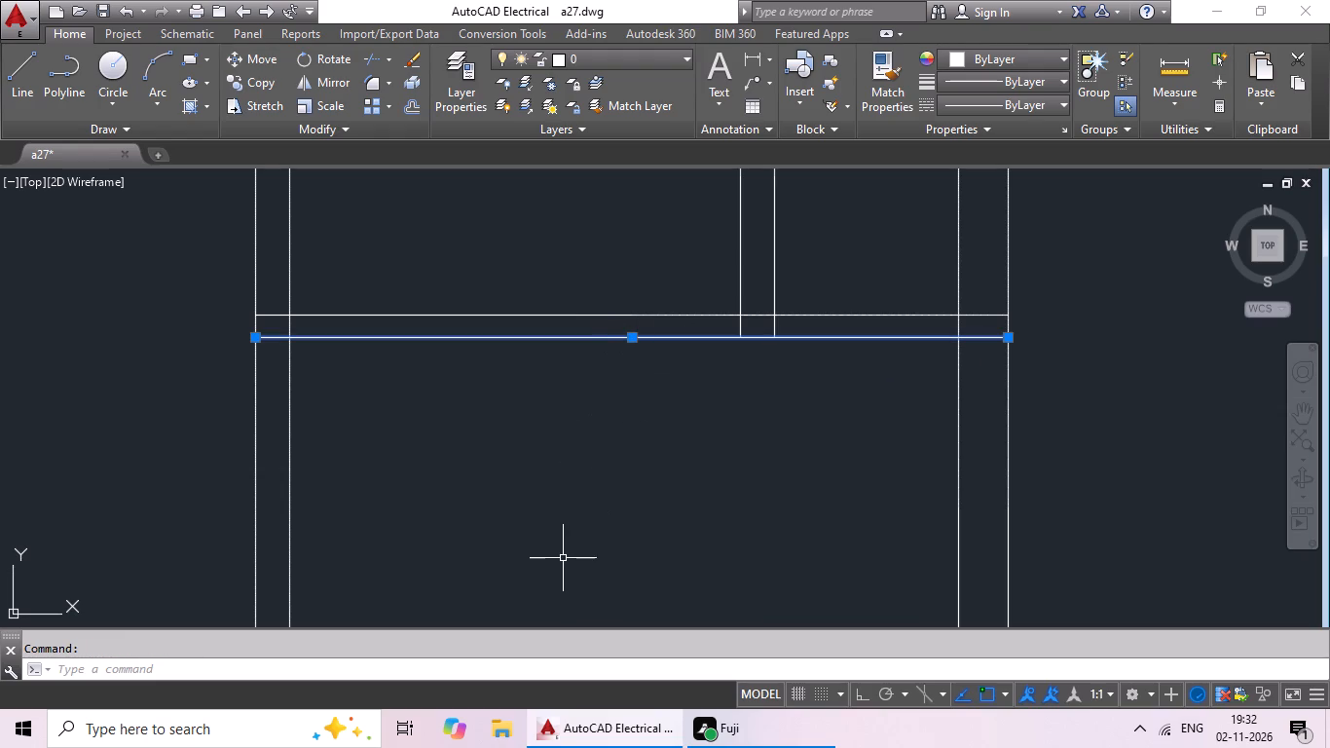
{"action": "key", "text": "Delete"}
Offset the wall's remaining upper line 6" downward to form its new lower line.
{"action": "key", "text": "o"}
{"action": "key", "text": "Return"}
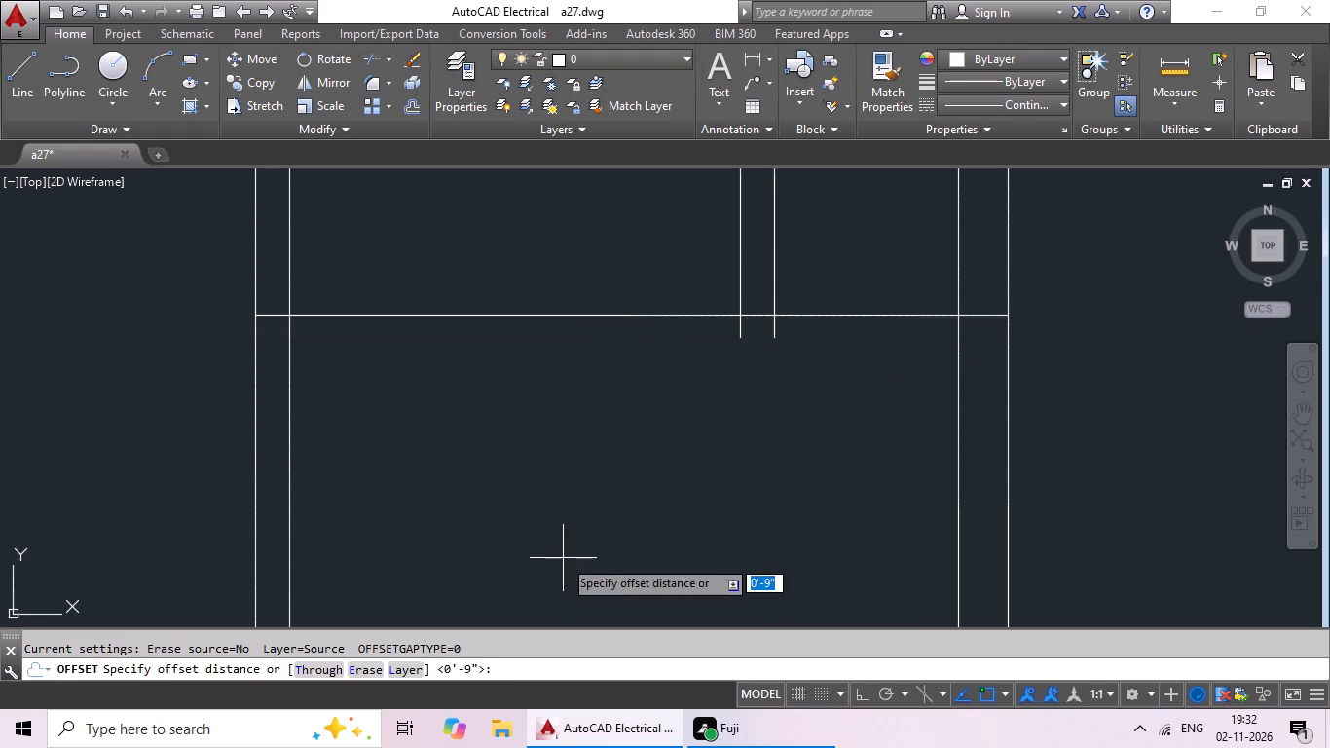
{"action": "key", "text": "6"}
{"action": "key", "text": "shift+quotedbl"}
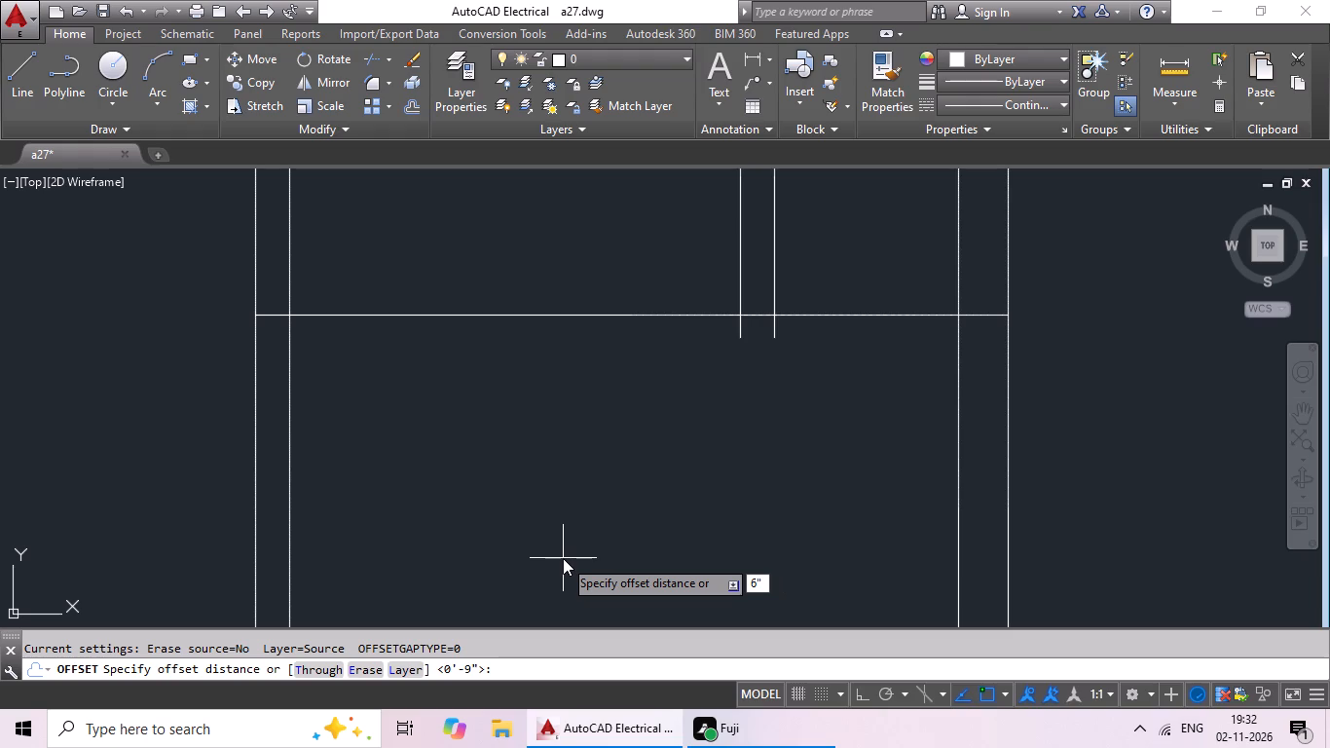
{"action": "key", "text": "Return"}
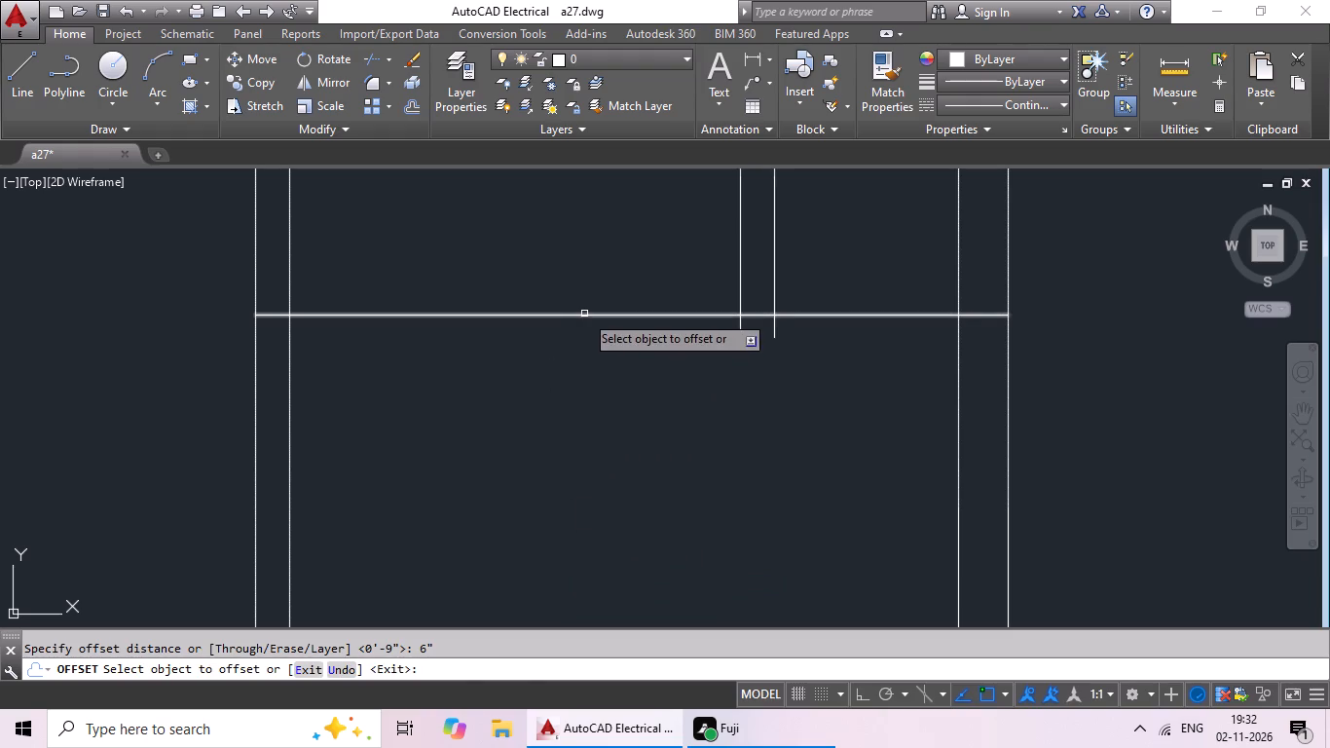
{"action": "left_click_drag", "start_coordinate": [584, 314], "coordinate": [584, 336]}
{"action": "left_click", "coordinate": [584, 384]}
{"action": "key", "text": "Escape"}
{"action": "key", "text": "Escape"}
{"action": "key", "text": "Escape"}
Extend both lines of the partition between the right wing's small rooms down to the wall's new lower line.
{"action": "key", "text": "e"}
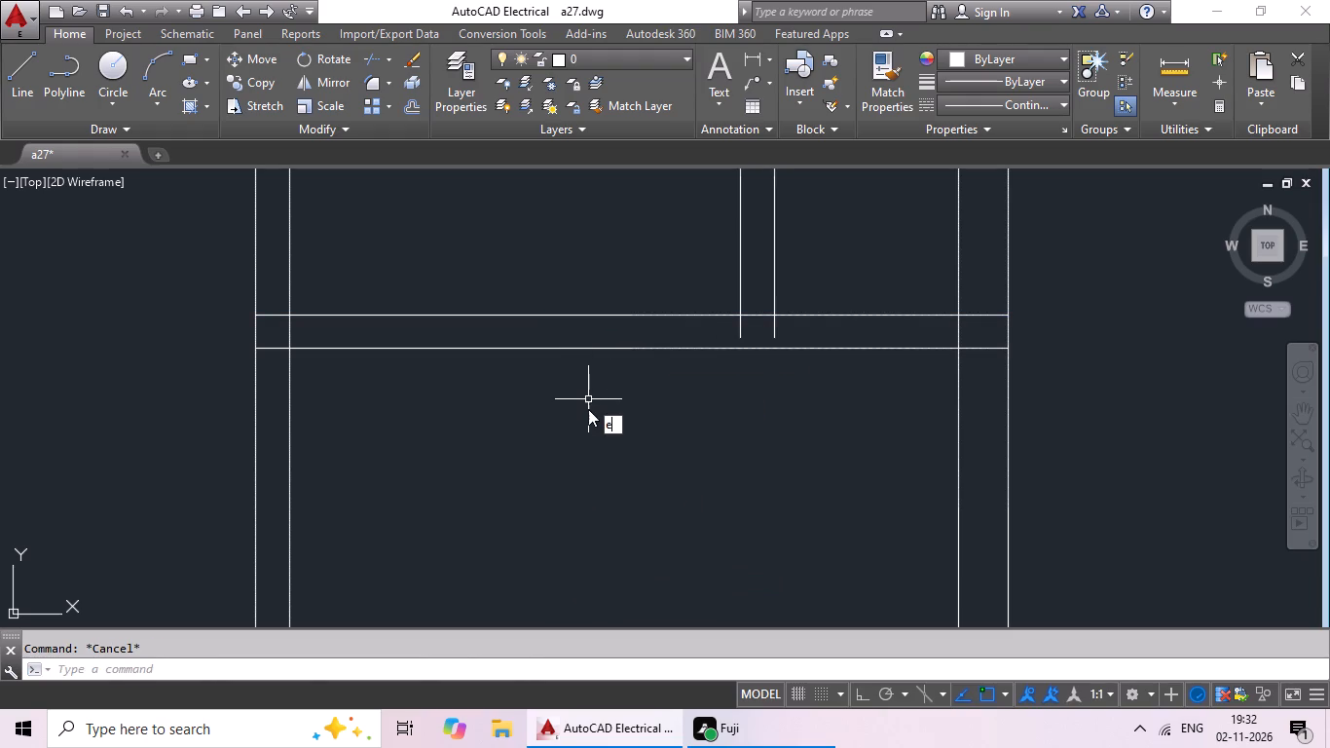
{"action": "key", "text": "x"}
{"action": "key", "text": "space"}
{"action": "key", "text": "space"}
{"action": "left_click", "coordinate": [738, 335]}
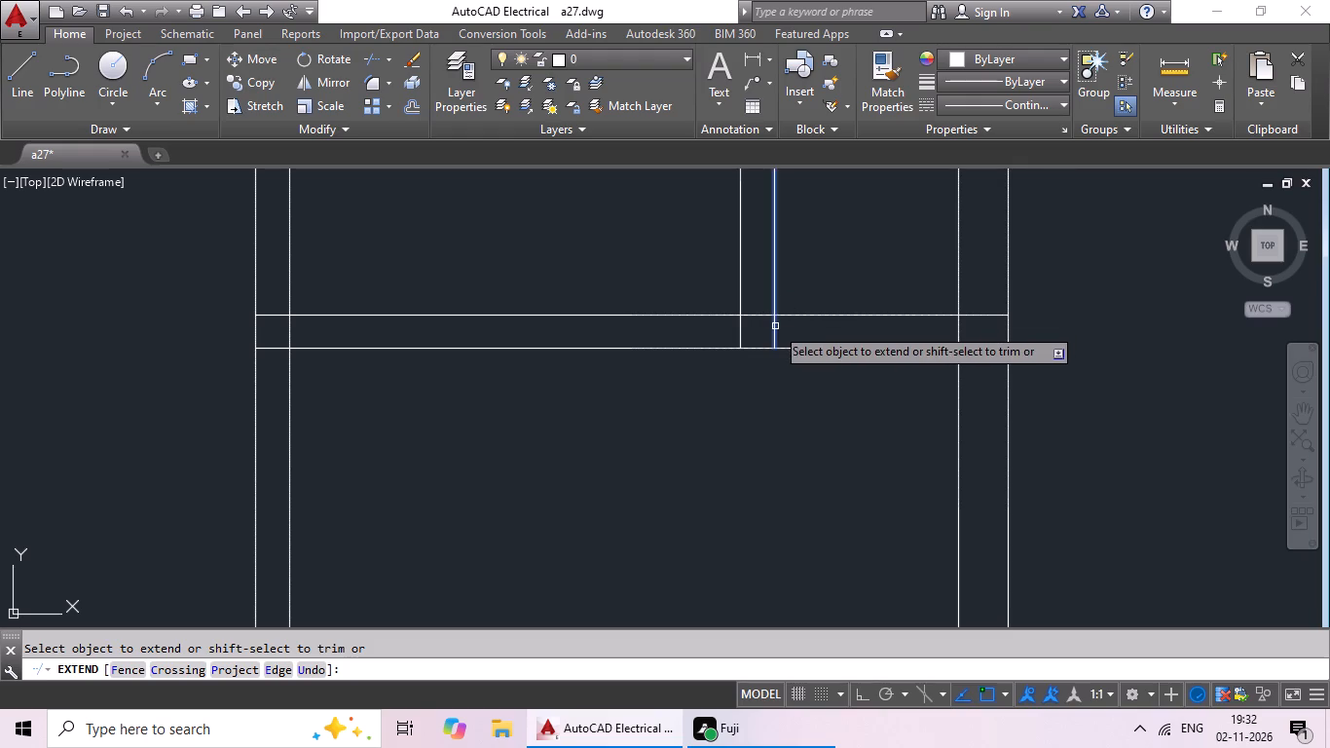
{"action": "left_click", "coordinate": [775, 326]}
{"action": "scroll", "coordinate": [784, 404], "scroll_direction": "down", "scroll_amount": 3}
{"action": "middle_click_drag", "start_coordinate": [777, 419], "coordinate": [841, 406]}
{"action": "key", "text": "Escape"}
{"action": "key", "text": "Escape"}
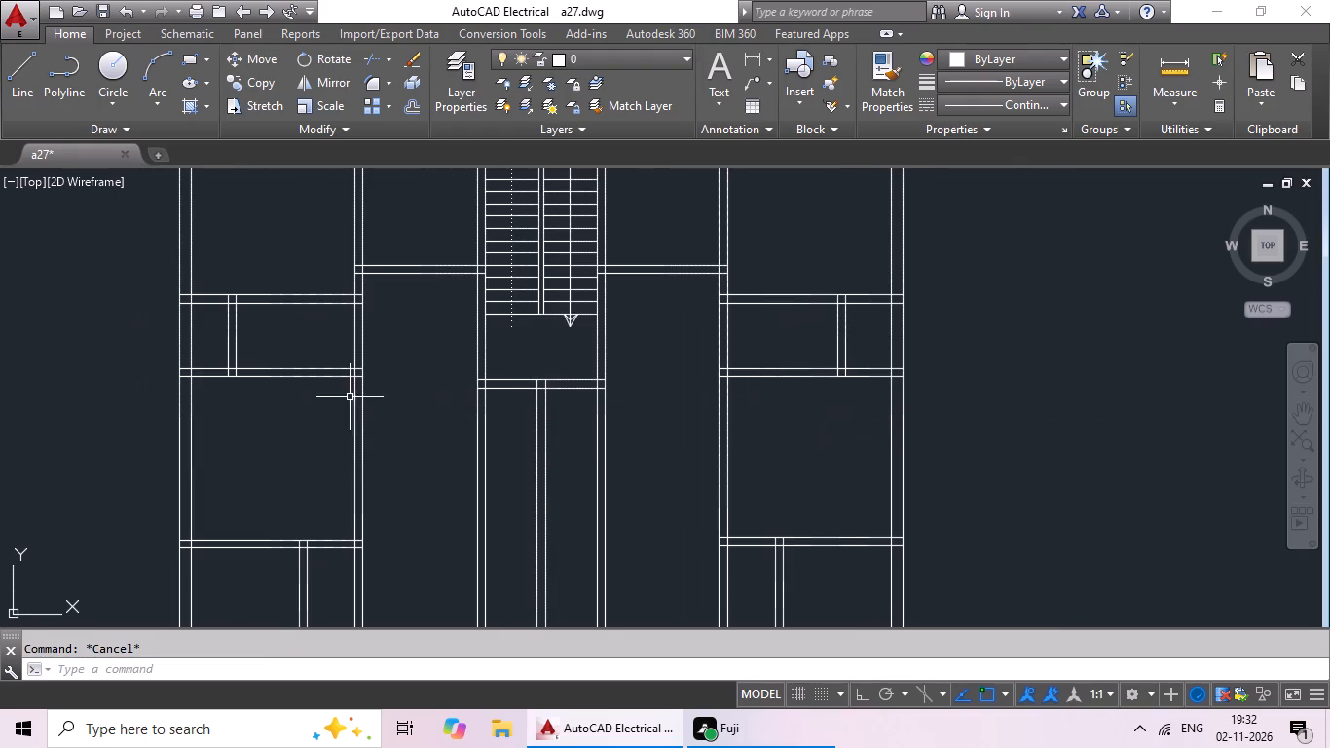
Check the thickness of the horizontal wall below the left wing's two small rooms with a linear dimension, without placing it.
{"action": "middle_click_drag", "start_coordinate": [537, 433], "coordinate": [688, 403]}
{"action": "key", "text": "Escape"}
{"action": "key", "text": "Escape"}
{"action": "key", "text": "Escape"}
{"action": "key", "text": "Escape"}
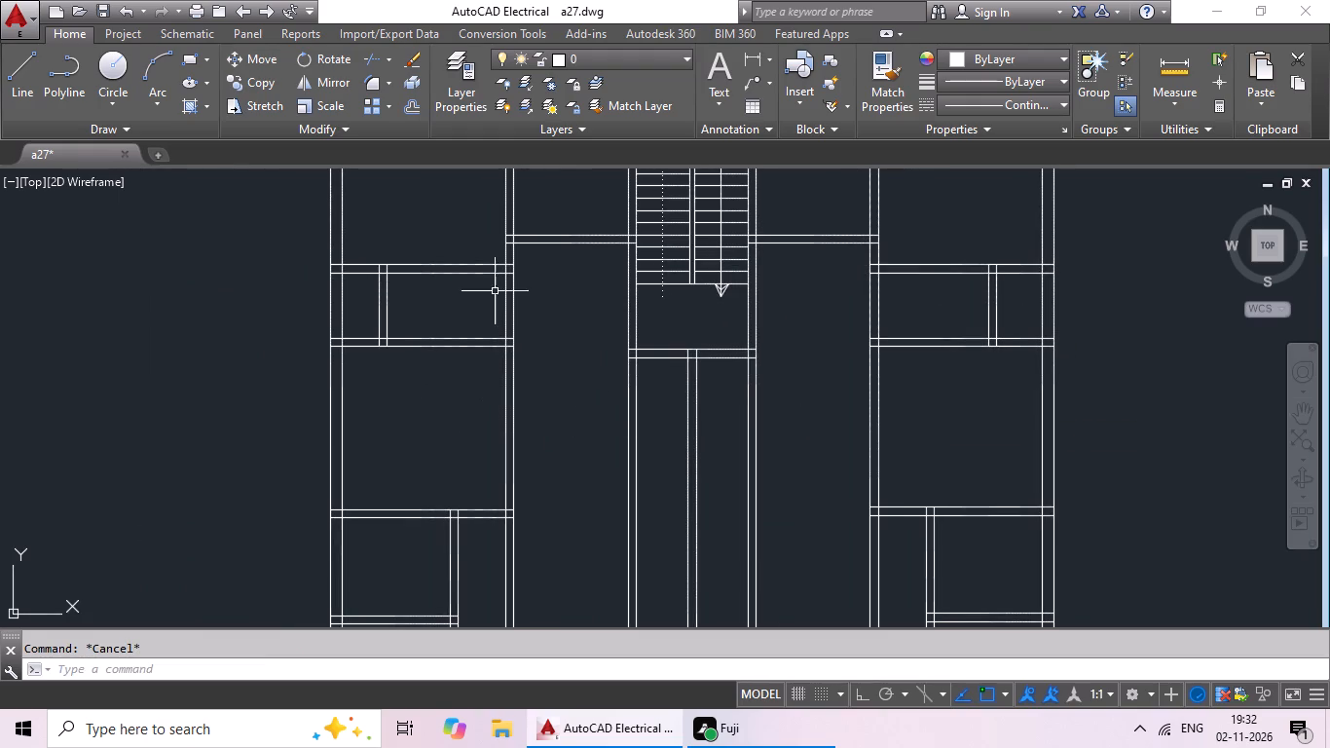
{"action": "left_click", "coordinate": [752, 56]}
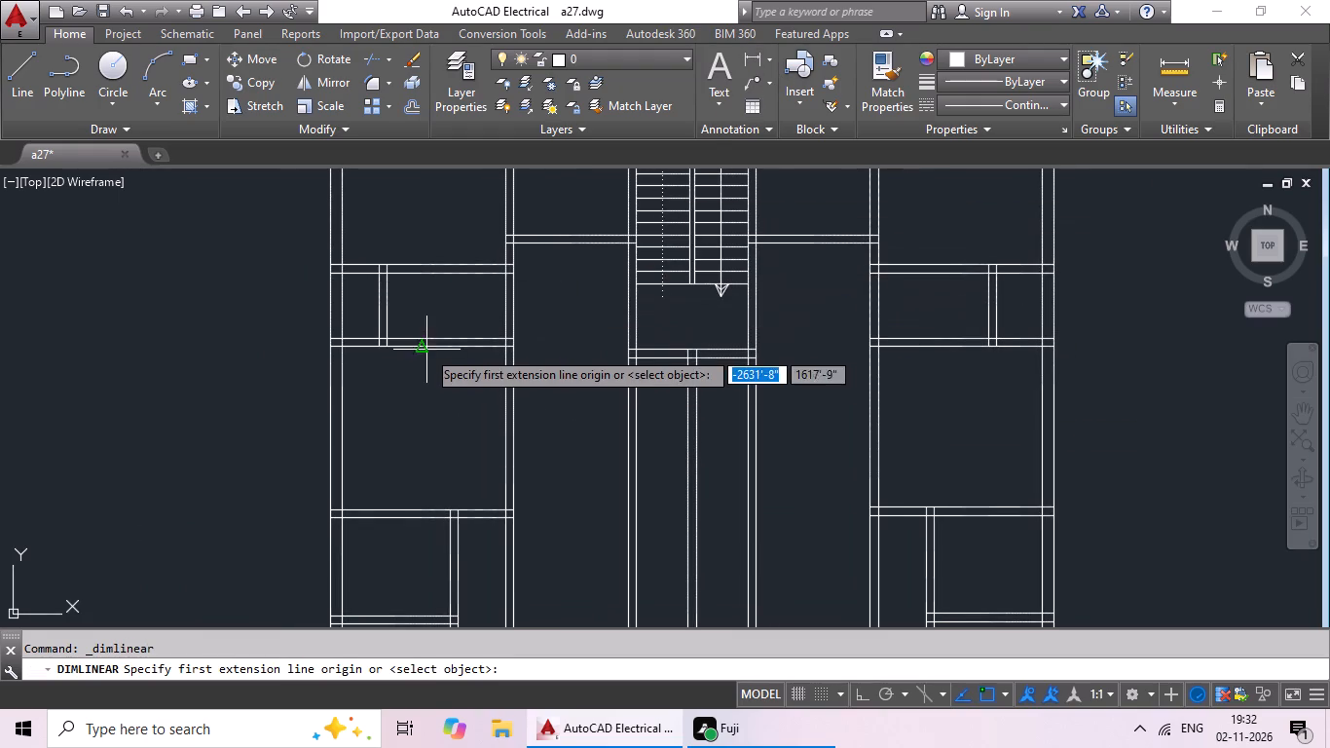
{"action": "scroll", "coordinate": [426, 348], "scroll_direction": "up", "scroll_amount": 3}
{"action": "left_click", "coordinate": [433, 304]}
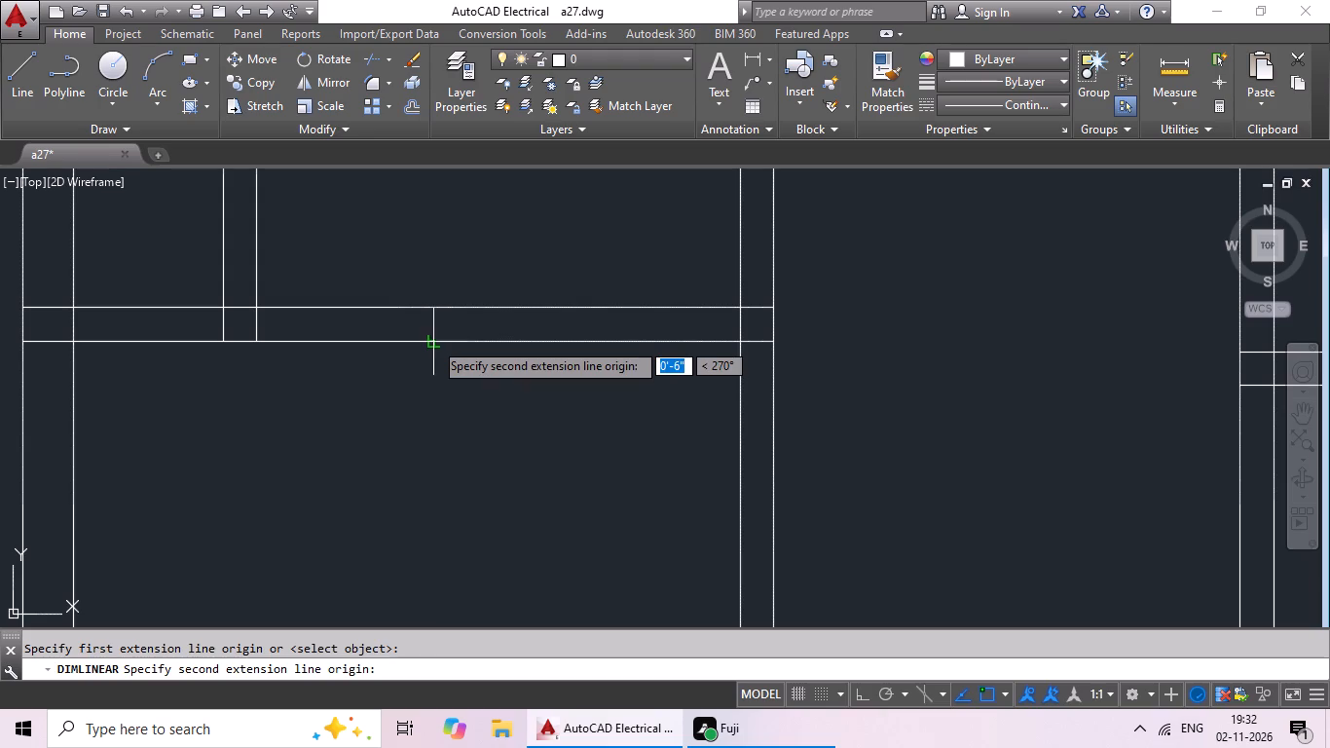
{"action": "left_click", "coordinate": [433, 341]}
{"action": "key", "text": "Escape"}
{"action": "scroll", "coordinate": [426, 380], "scroll_direction": "down", "scroll_amount": 7}
{"action": "key", "text": "Escape"}
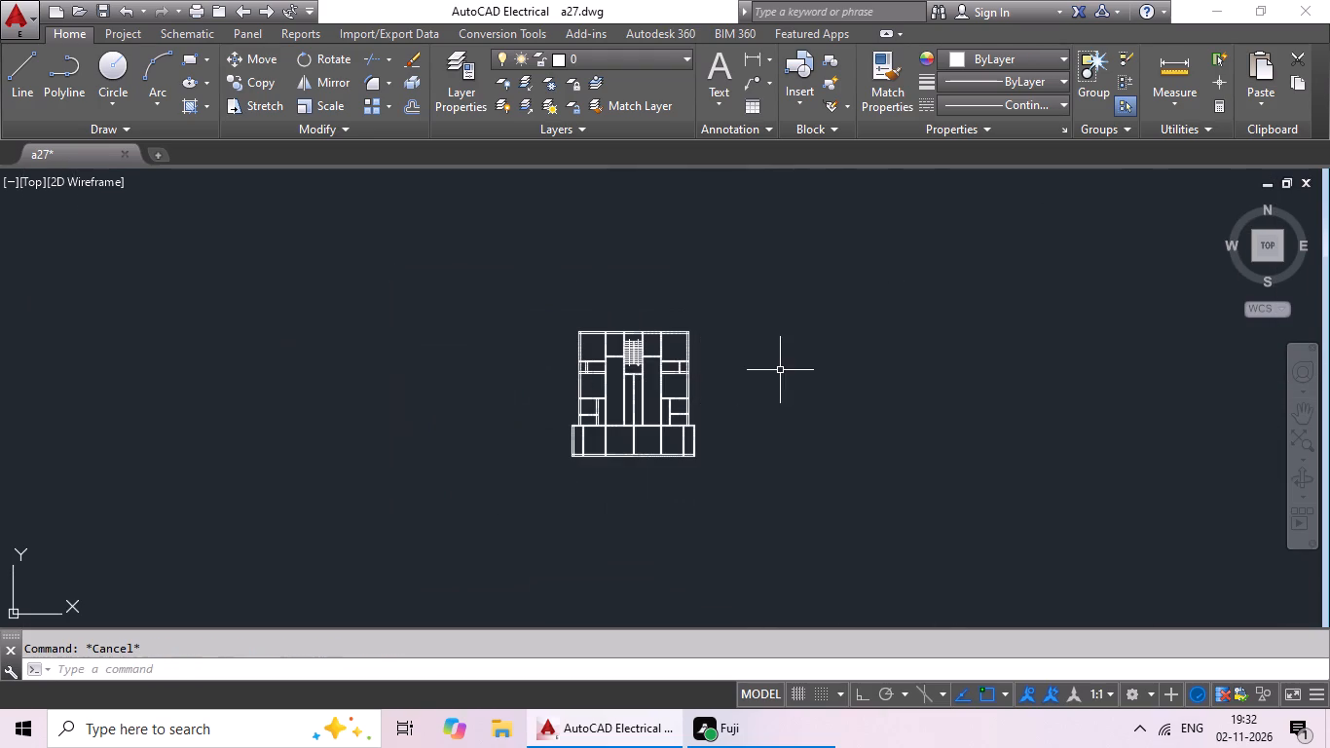
Trim the central block's left vertical wall lines where they overshoot the horizontal wall above the bottom row of rooms.
{"action": "key", "text": "Escape"}
{"action": "type", "text": "tr"}
{"action": "key", "text": "space"}
{"action": "key", "text": "space"}
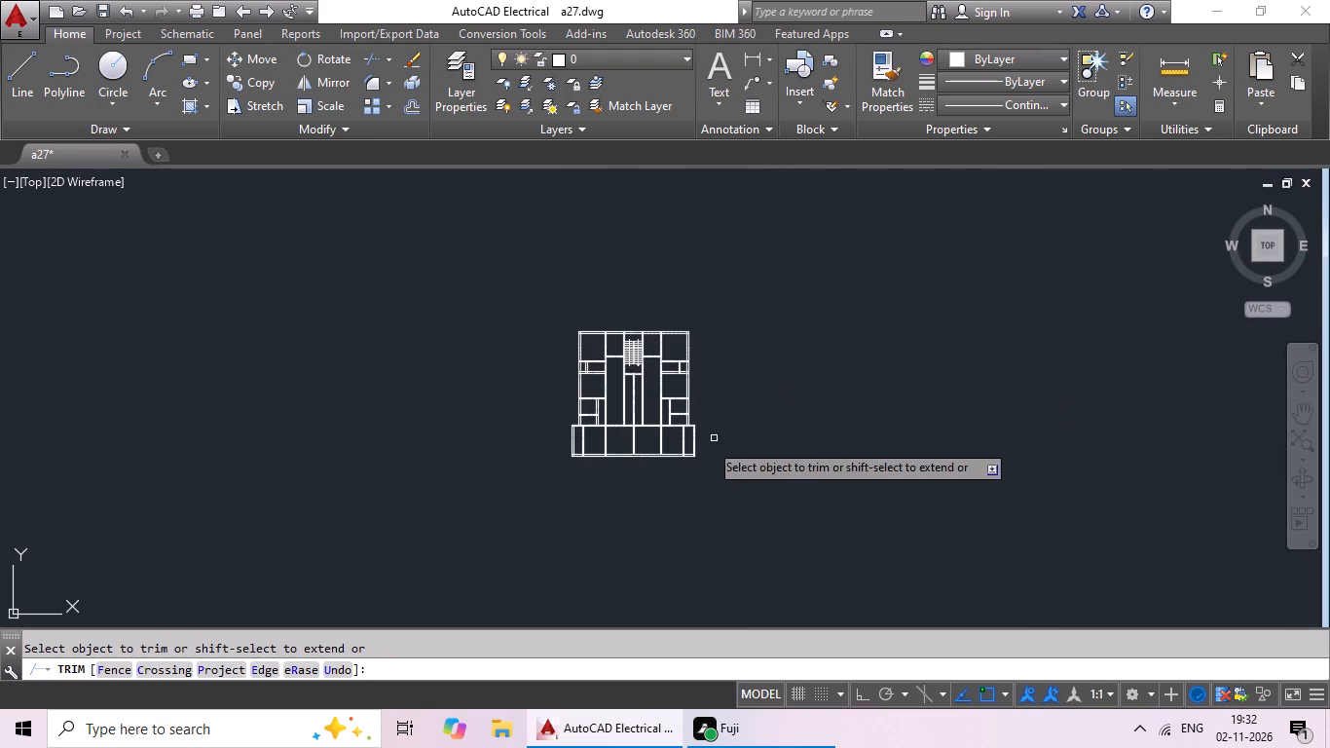
{"action": "scroll", "coordinate": [697, 430], "scroll_direction": "up", "scroll_amount": 4}
{"action": "middle_click_drag", "start_coordinate": [666, 420], "coordinate": [686, 321]}
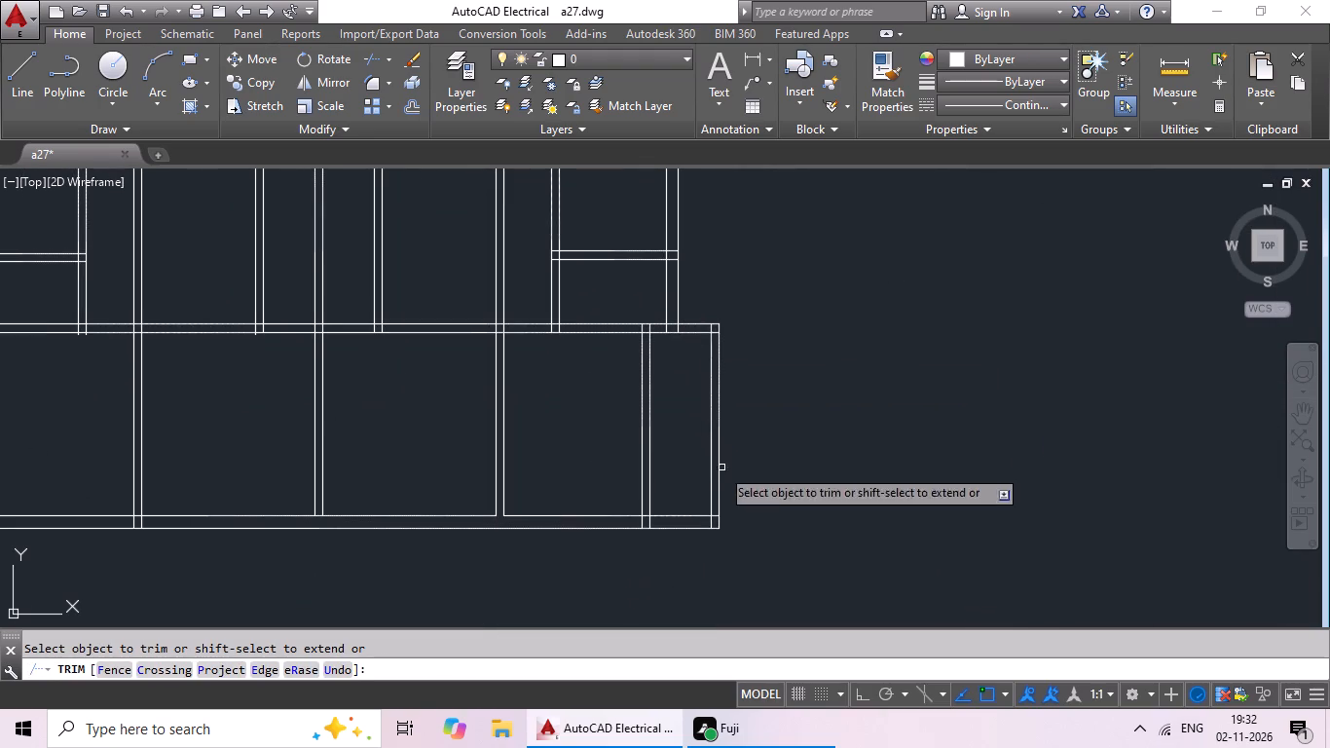
{"action": "middle_click_drag", "start_coordinate": [695, 527], "coordinate": [743, 467]}
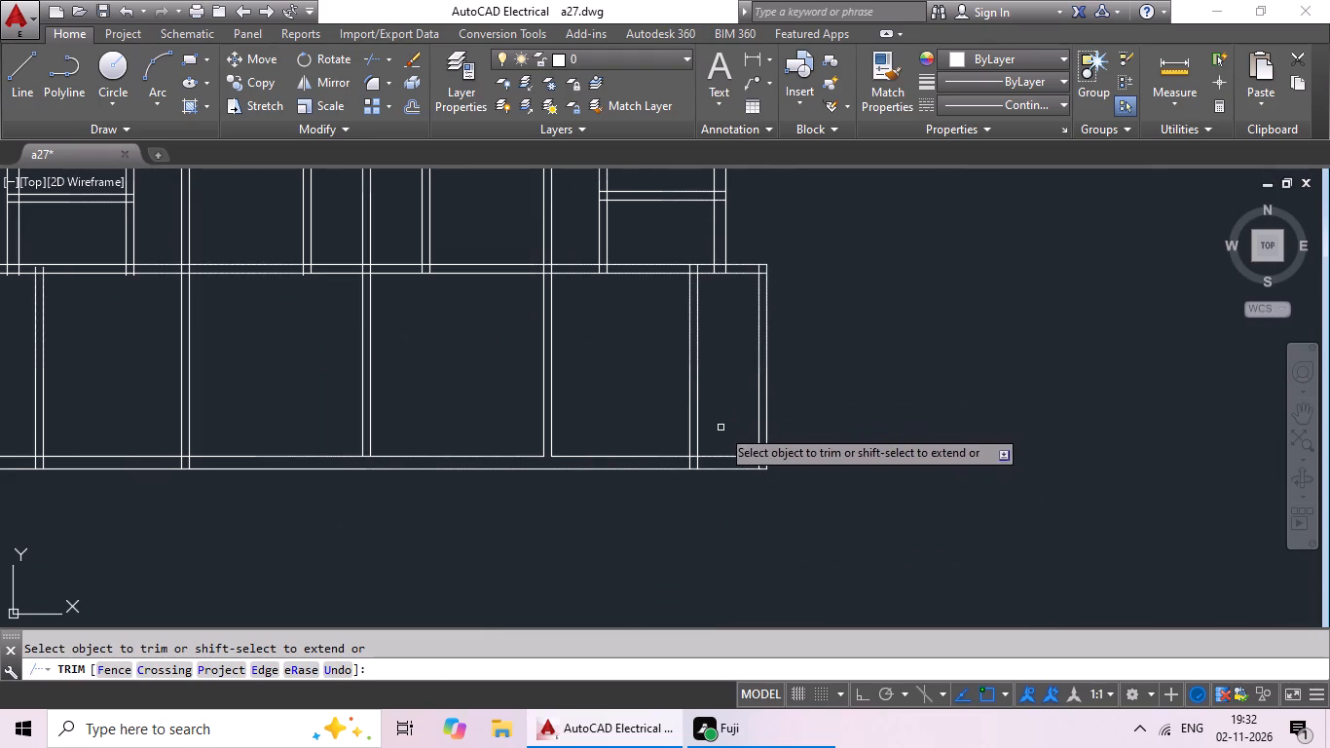
{"action": "middle_click_drag", "start_coordinate": [312, 317], "coordinate": [569, 410]}
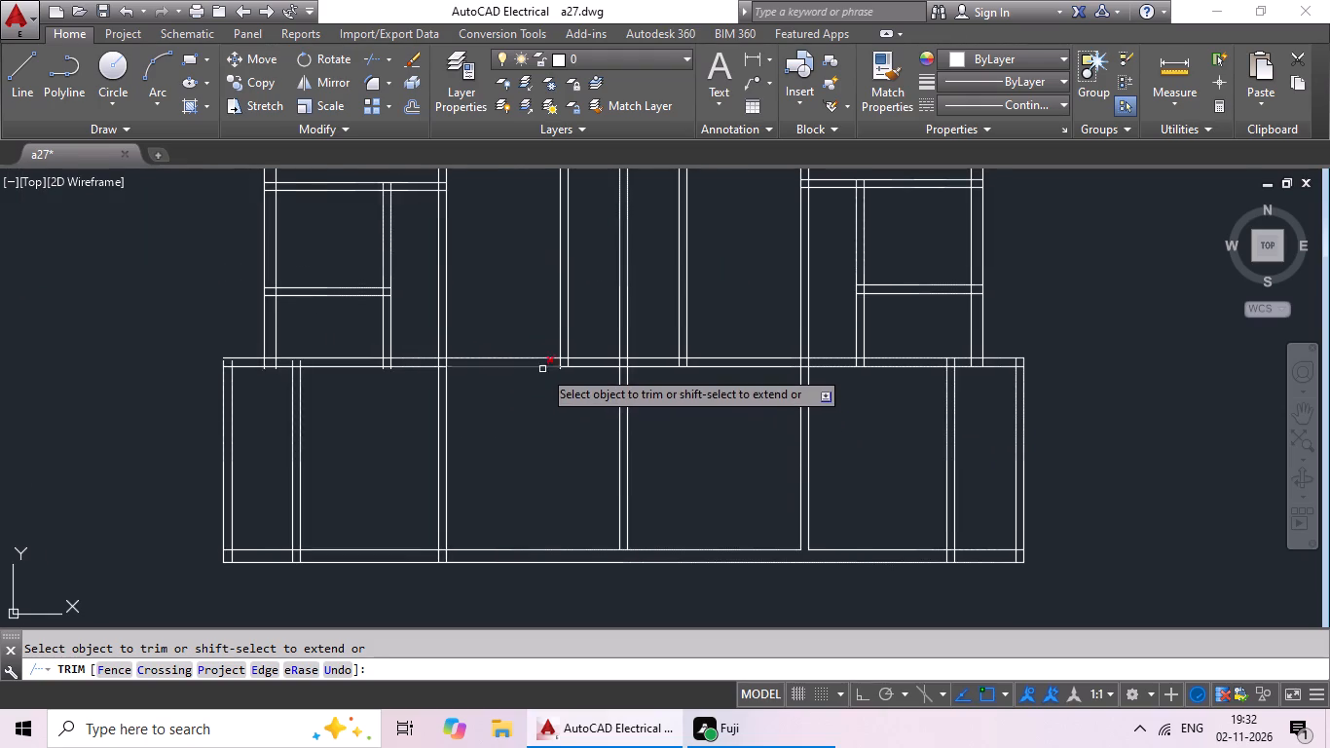
{"action": "scroll", "coordinate": [542, 369], "scroll_direction": "up", "scroll_amount": 5}
{"action": "left_click_drag", "start_coordinate": [800, 343], "coordinate": [654, 384]}
{"action": "left_click", "coordinate": [654, 385]}
{"action": "scroll", "coordinate": [720, 393], "scroll_direction": "down", "scroll_amount": 4}
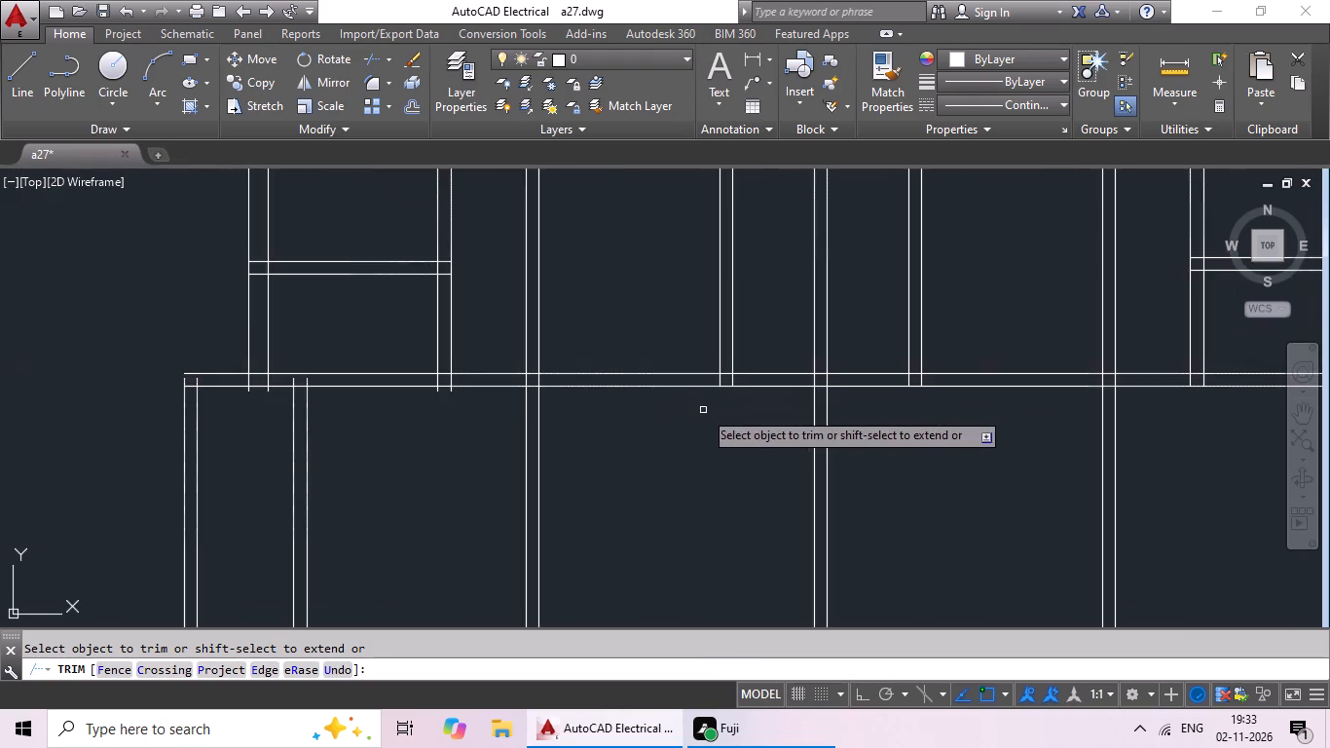
Trim the overshooting ends of the left wing's lower-room partition and outer wall below the same horizontal wall, and end trimming.
{"action": "middle_click_drag", "start_coordinate": [700, 410], "coordinate": [794, 398]}
{"action": "scroll", "coordinate": [549, 383], "scroll_direction": "up", "scroll_amount": 6}
{"action": "left_click_drag", "start_coordinate": [574, 254], "coordinate": [264, 239]}
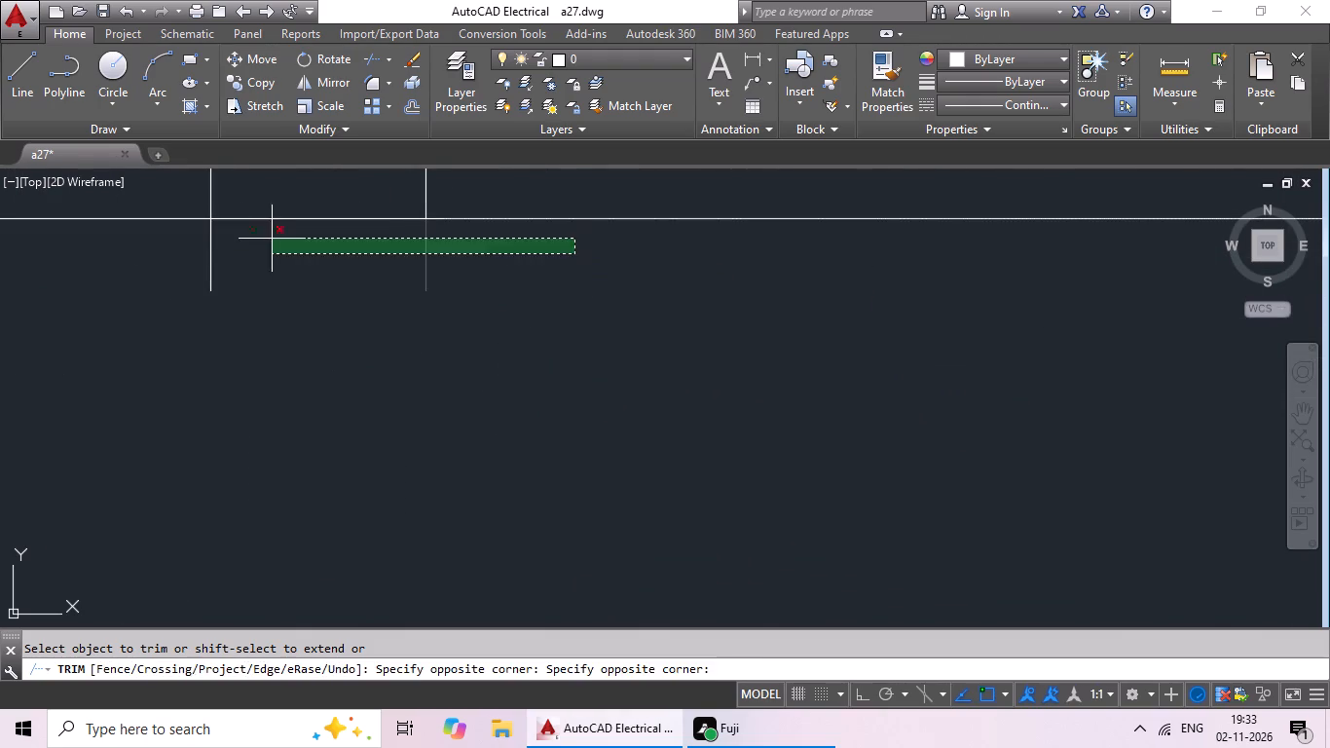
{"action": "left_click_drag", "start_coordinate": [264, 239], "coordinate": [133, 319]}
{"action": "scroll", "coordinate": [384, 437], "scroll_direction": "down", "scroll_amount": 4}
{"action": "middle_click_drag", "start_coordinate": [391, 447], "coordinate": [938, 451]}
{"action": "scroll", "coordinate": [474, 430], "scroll_direction": "up", "scroll_amount": 3}
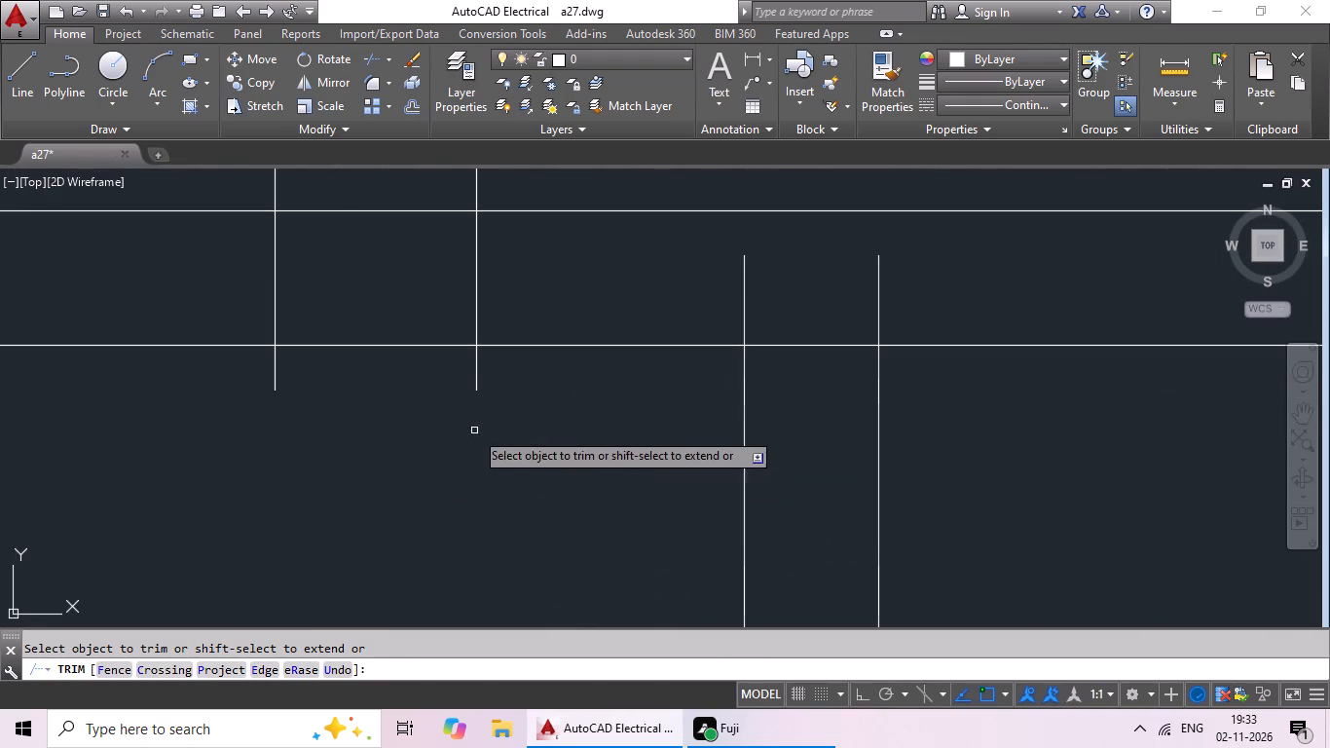
{"action": "left_click_drag", "start_coordinate": [568, 355], "coordinate": [201, 453]}
{"action": "scroll", "coordinate": [265, 474], "scroll_direction": "down", "scroll_amount": 3}
{"action": "middle_click_drag", "start_coordinate": [268, 474], "coordinate": [603, 501]}
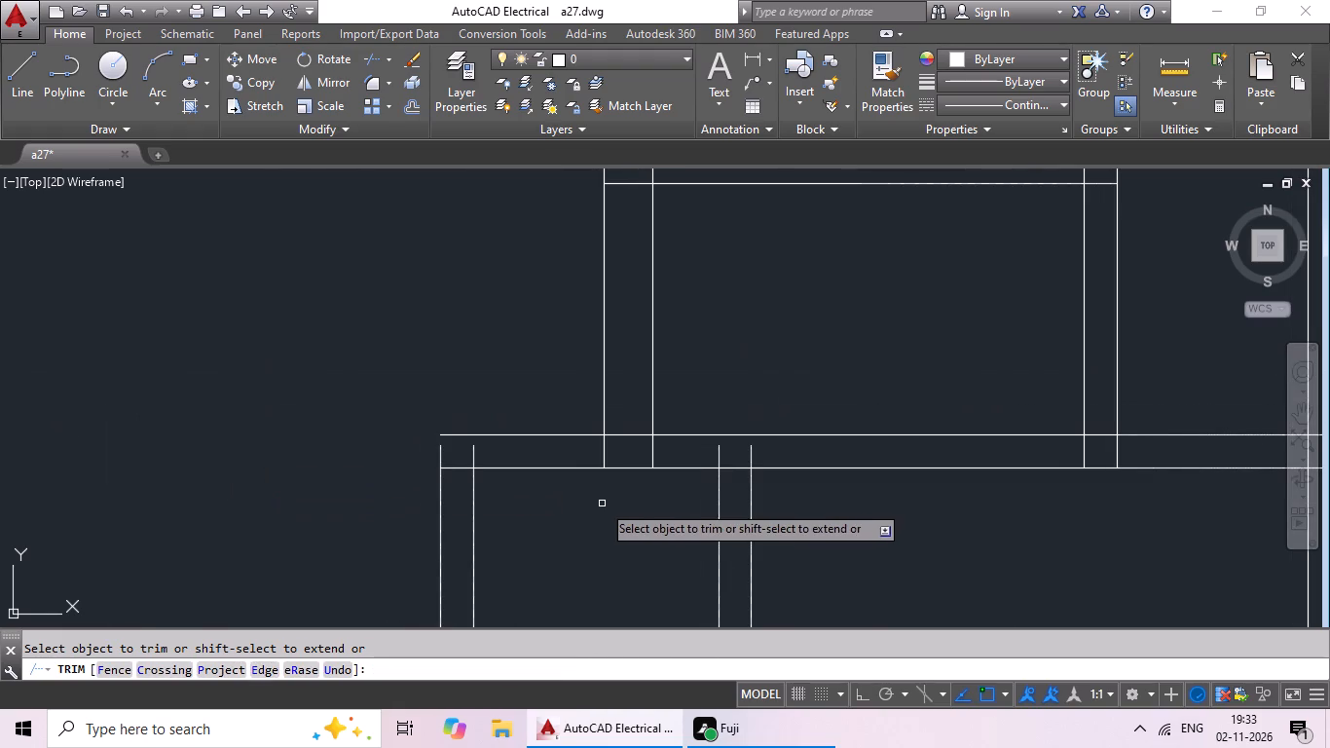
{"action": "key", "text": "Escape"}
{"action": "key", "text": "Escape"}
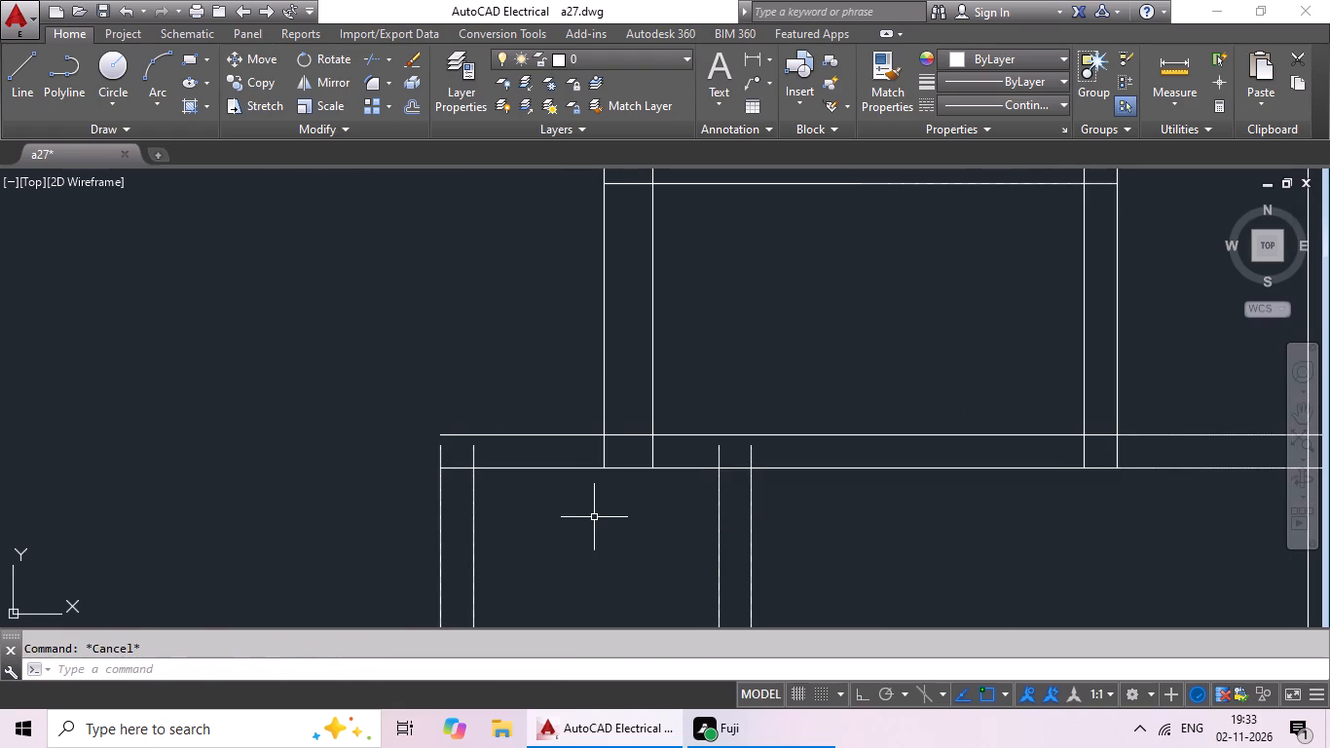
Extend the four vertical lines of the bottom row's left outer wall and first partition up to the horizontal wall's upper line.
{"action": "key", "text": "e"}
{"action": "key", "text": "x"}
{"action": "key", "text": "space"}
{"action": "key", "text": "space"}
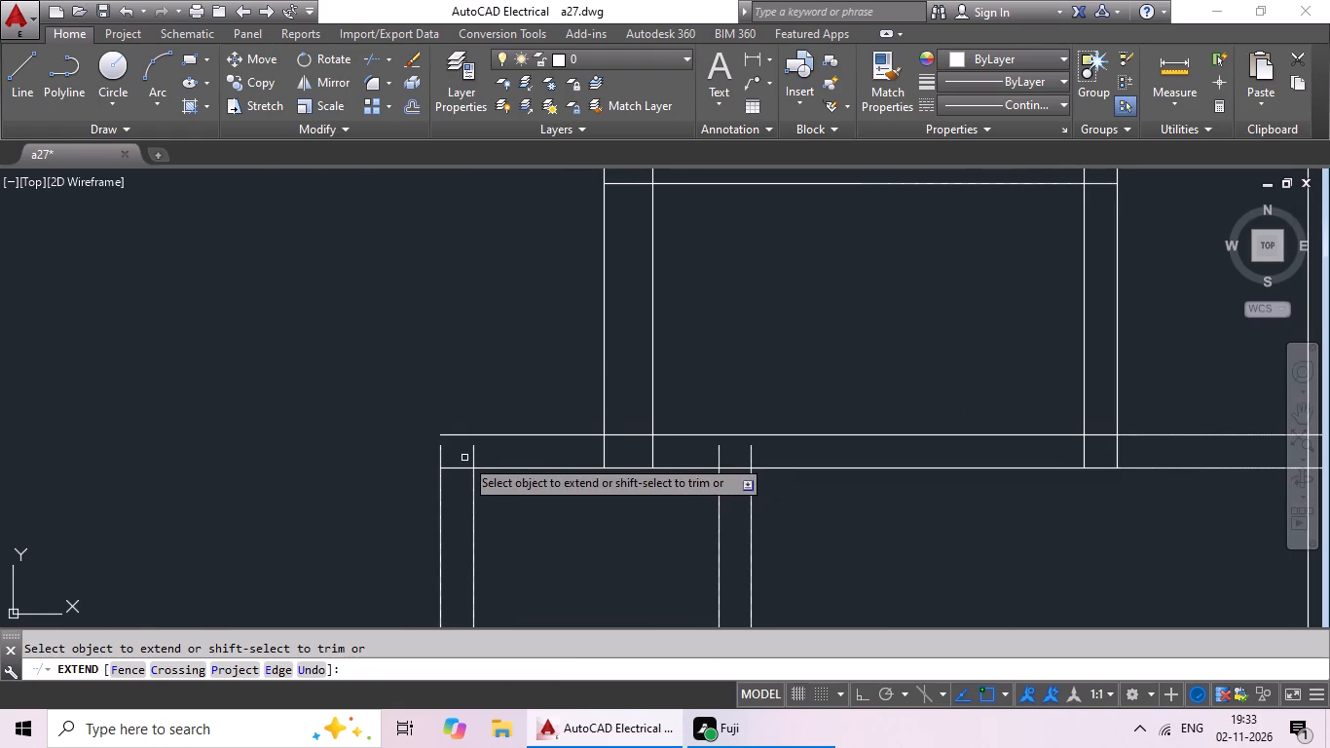
{"action": "left_click", "coordinate": [472, 454]}
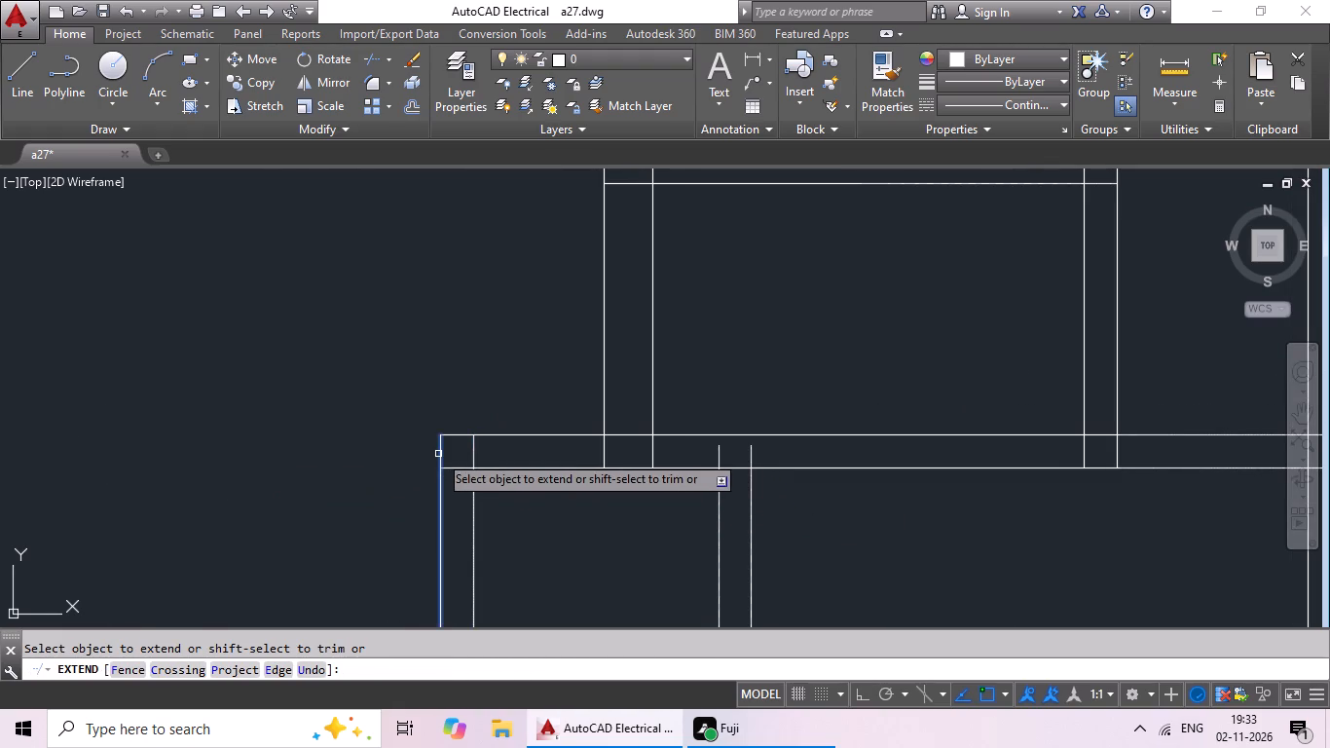
{"action": "left_click", "coordinate": [438, 454]}
{"action": "left_click", "coordinate": [719, 463]}
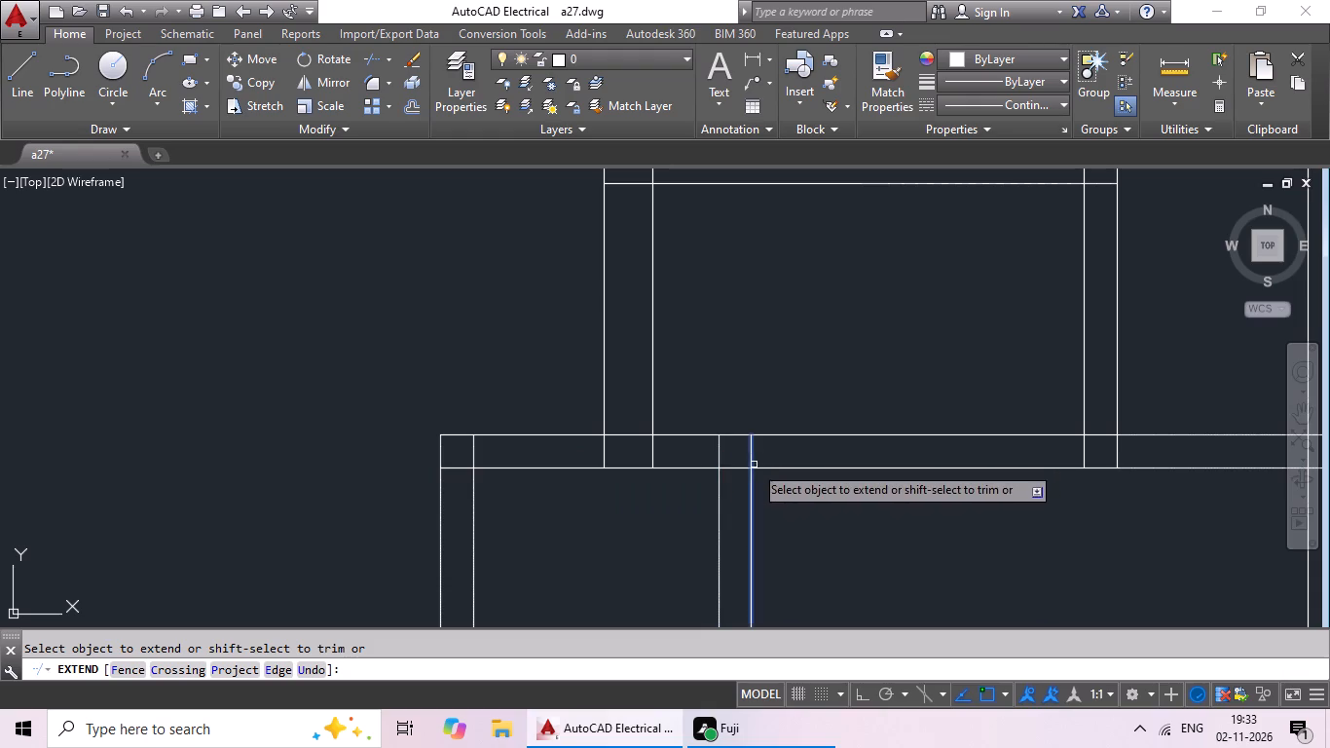
{"action": "left_click", "coordinate": [754, 465]}
{"action": "scroll", "coordinate": [840, 491], "scroll_direction": "down", "scroll_amount": 2}
{"action": "middle_click_drag", "start_coordinate": [898, 514], "coordinate": [712, 403]}
{"action": "scroll", "coordinate": [715, 406], "scroll_direction": "down", "scroll_amount": 2}
{"action": "middle_click_drag", "start_coordinate": [740, 436], "coordinate": [699, 452]}
{"action": "key", "text": "Escape"}
{"action": "key", "text": "Escape"}
{"action": "key", "text": "Escape"}
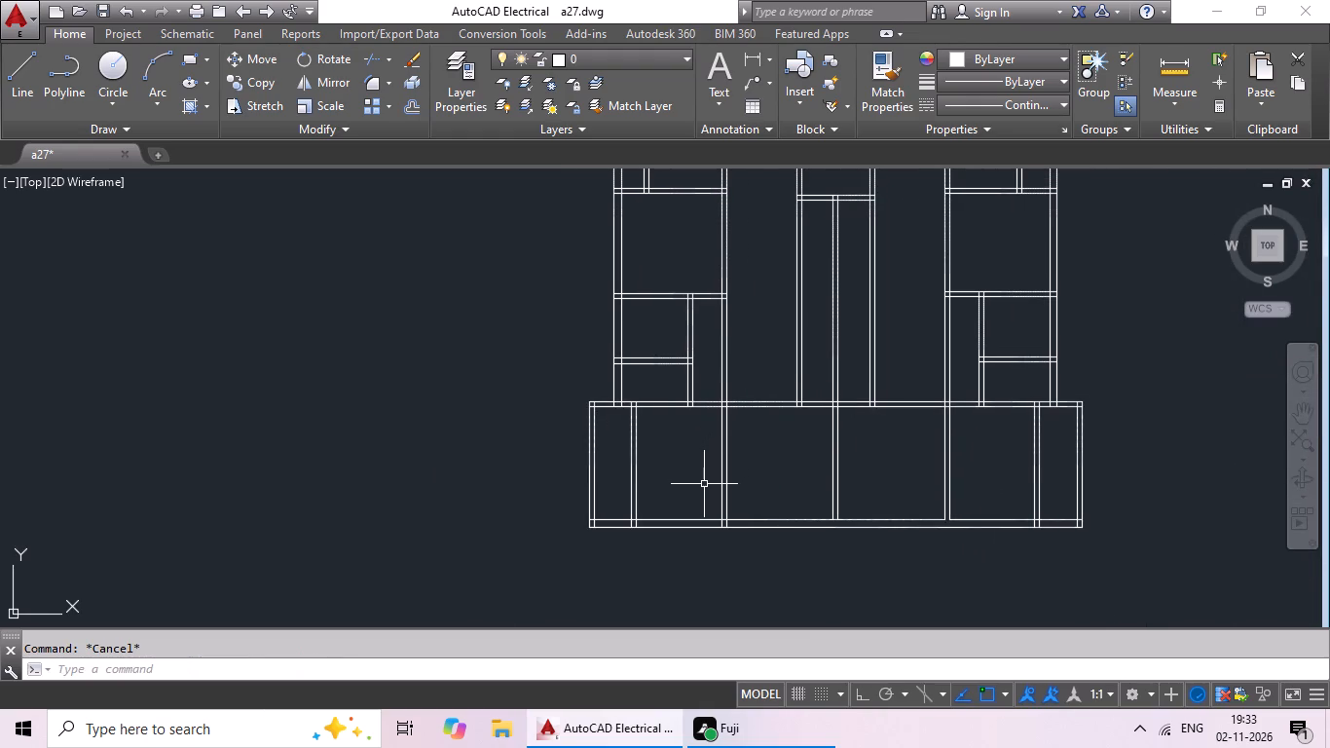
Trim the overlapping lines where the bottom row's leftmost partition meets the bottom outer wall.
{"action": "key", "text": "t"}
{"action": "key", "text": "r"}
{"action": "key", "text": "space"}
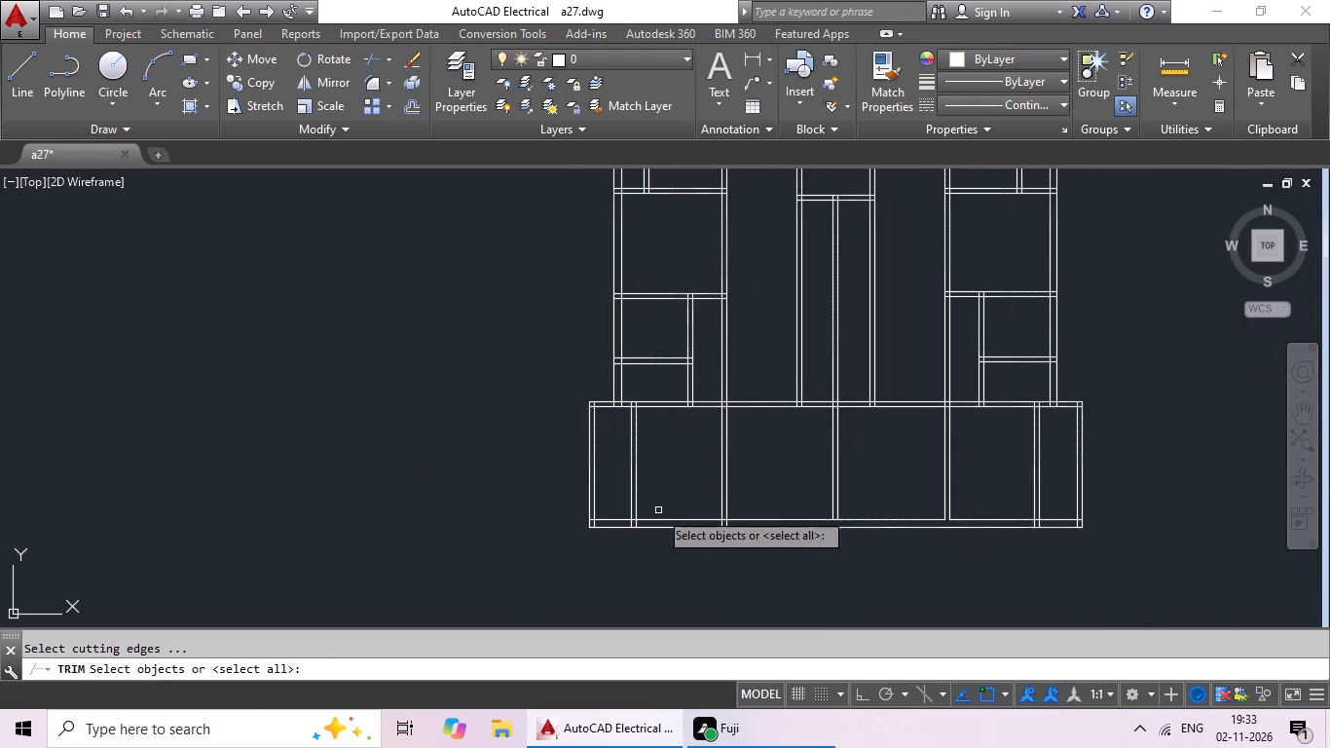
{"action": "scroll", "coordinate": [634, 520], "scroll_direction": "up", "scroll_amount": 3}
{"action": "key", "text": "space"}
{"action": "scroll", "coordinate": [637, 538], "scroll_direction": "up", "scroll_amount": 1}
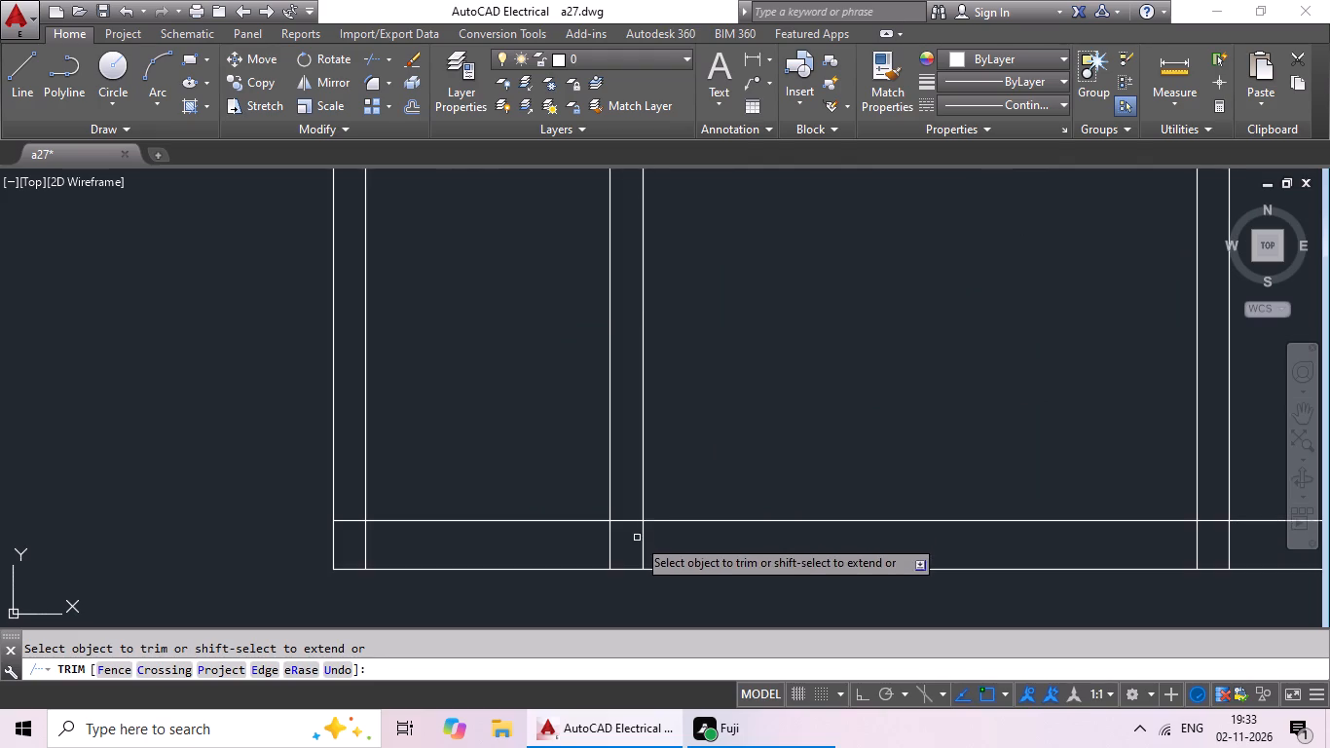
{"action": "scroll", "coordinate": [647, 540], "scroll_direction": "up", "scroll_amount": 2}
{"action": "left_click_drag", "start_coordinate": [702, 523], "coordinate": [464, 589]}
{"action": "left_click_drag", "start_coordinate": [464, 589], "coordinate": [479, 580]}
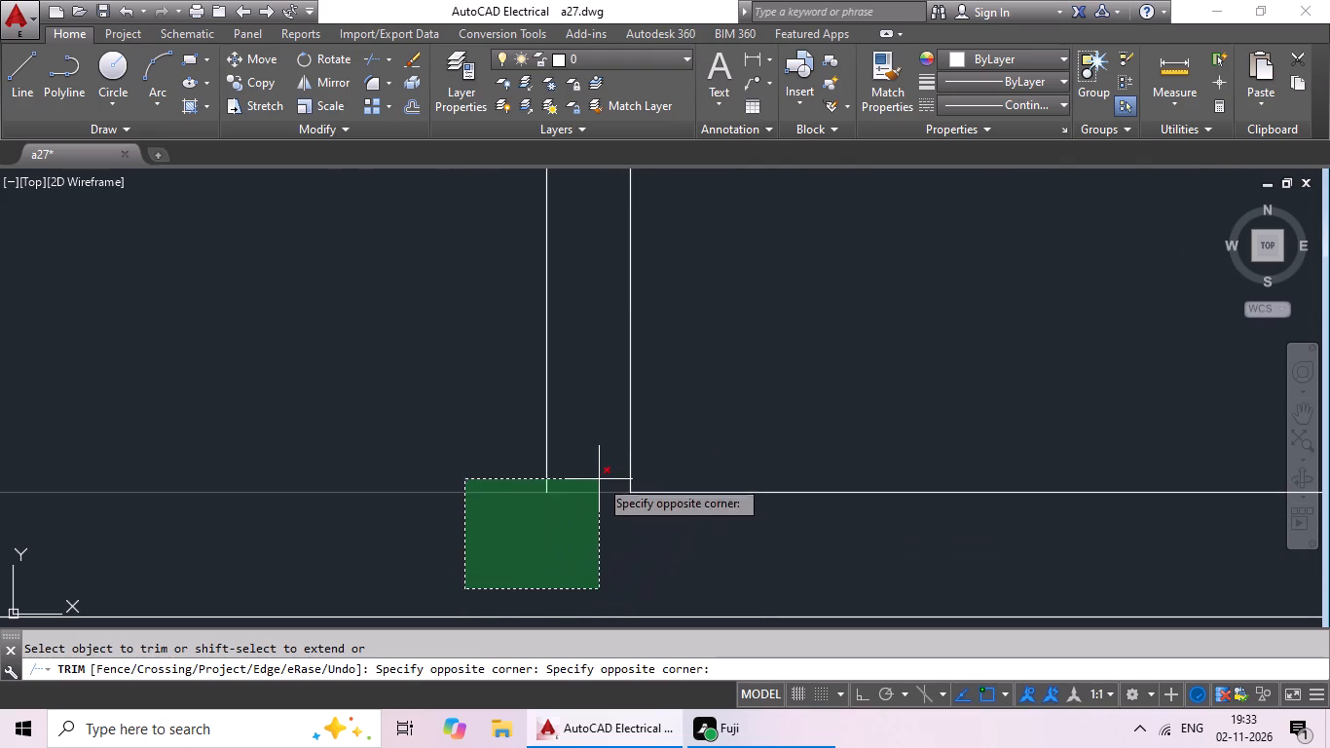
{"action": "left_click", "coordinate": [584, 548]}
{"action": "left_click_drag", "start_coordinate": [600, 458], "coordinate": [589, 509]}
{"action": "left_click", "coordinate": [589, 509]}
{"action": "scroll", "coordinate": [600, 517], "scroll_direction": "down", "scroll_amount": 3}
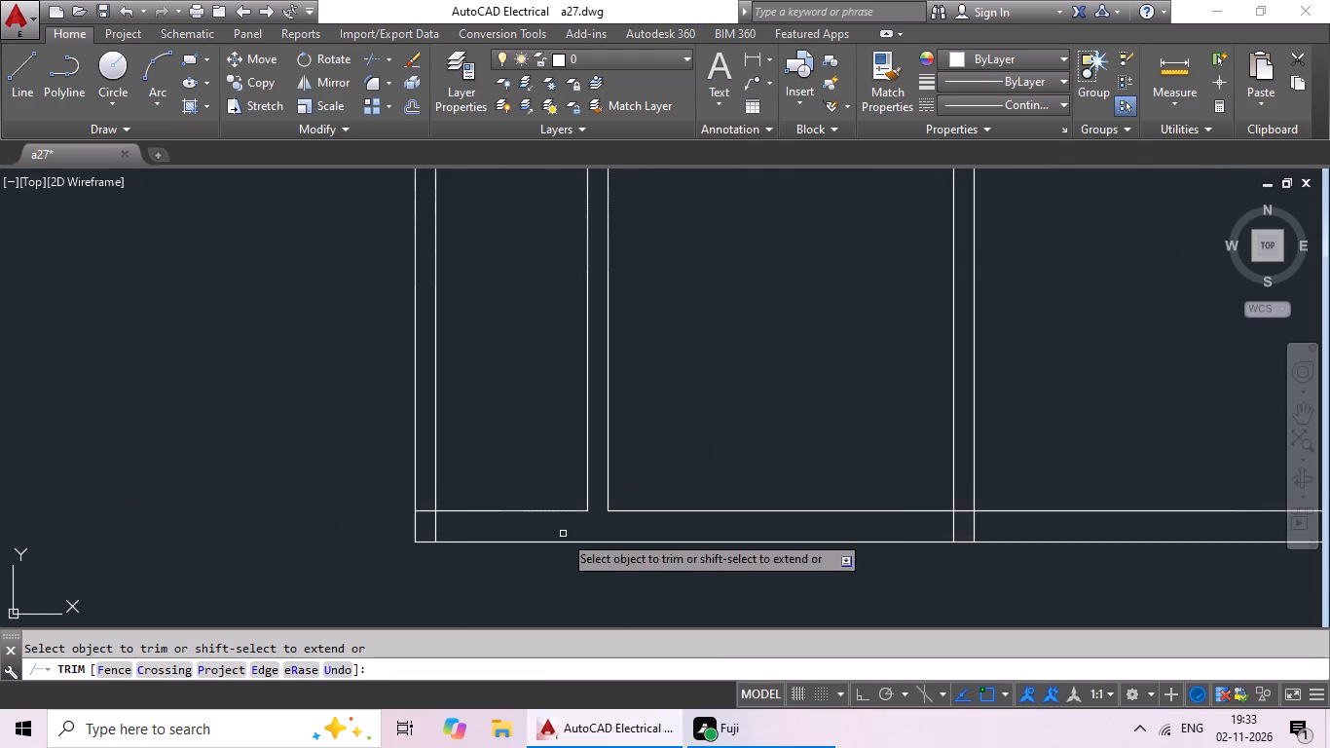
Trim the overlapping lines inside the bottom-left corner of the building's outer walls.
{"action": "middle_click_drag", "start_coordinate": [563, 534], "coordinate": [719, 549]}
{"action": "scroll", "coordinate": [586, 547], "scroll_direction": "up", "scroll_amount": 4}
{"action": "left_click_drag", "start_coordinate": [746, 489], "coordinate": [550, 548]}
{"action": "left_click_drag", "start_coordinate": [550, 548], "coordinate": [550, 520]}
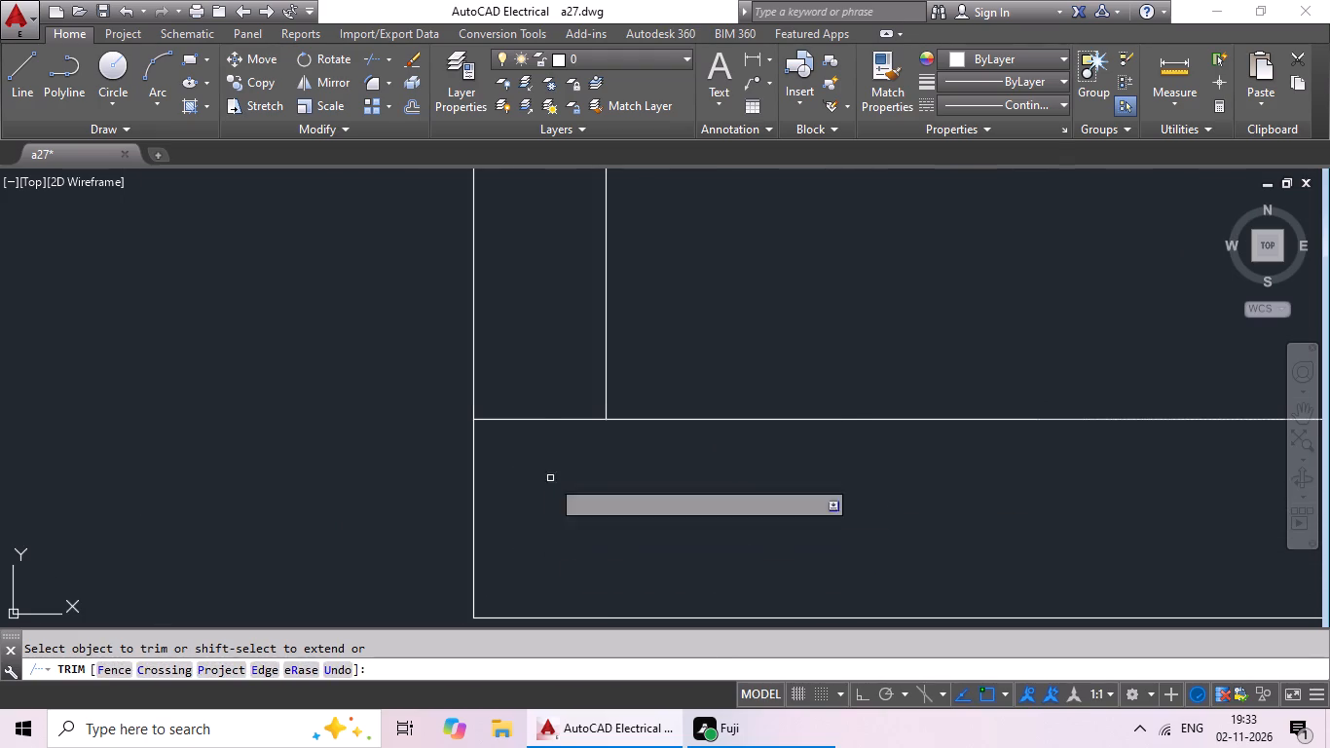
{"action": "left_click_drag", "start_coordinate": [581, 313], "coordinate": [545, 498]}
{"action": "left_click", "coordinate": [545, 494]}
Trim the overlapping lines where the left wing's inner vertical wall meets the bottom outer wall.
{"action": "scroll", "coordinate": [660, 492], "scroll_direction": "down", "scroll_amount": 3}
{"action": "middle_click_drag", "start_coordinate": [694, 500], "coordinate": [340, 529]}
{"action": "scroll", "coordinate": [359, 517], "scroll_direction": "up", "scroll_amount": 1}
{"action": "scroll", "coordinate": [648, 559], "scroll_direction": "down", "scroll_amount": 2}
{"action": "middle_click_drag", "start_coordinate": [659, 560], "coordinate": [591, 573]}
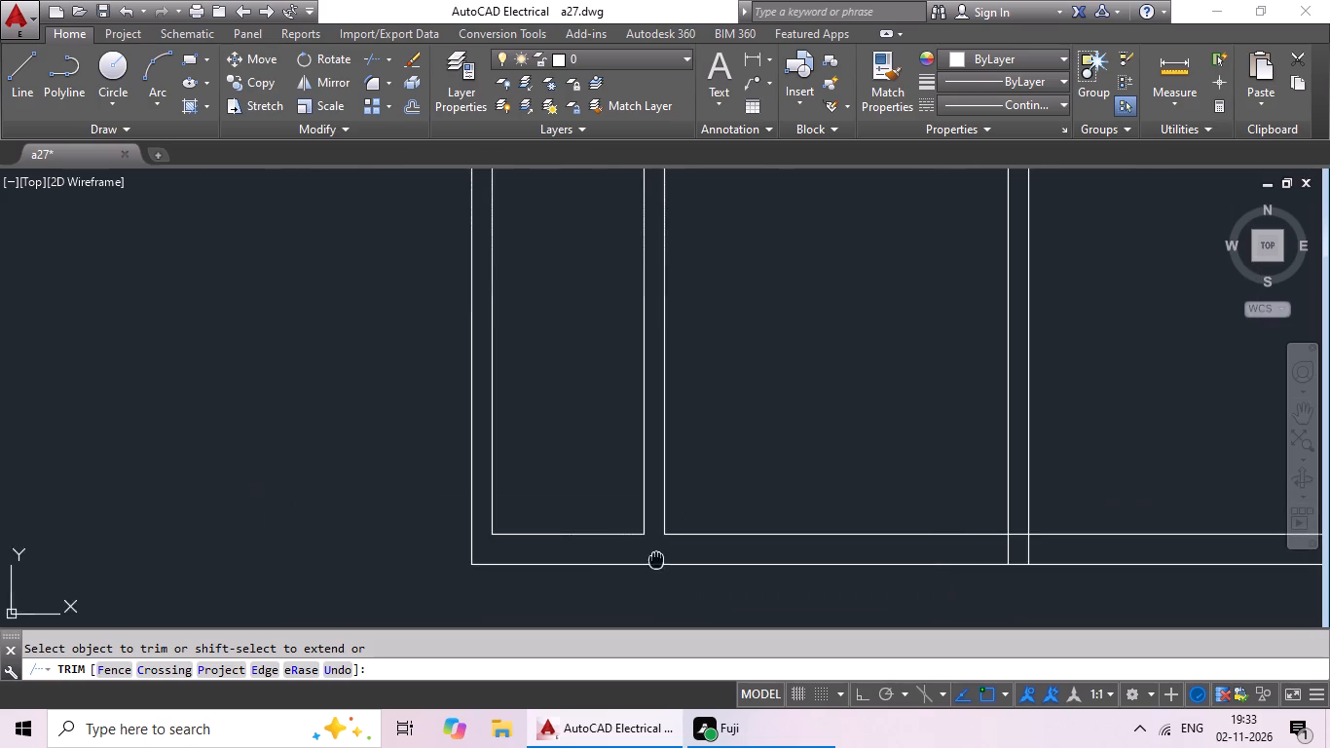
{"action": "middle_click_drag", "start_coordinate": [591, 573], "coordinate": [574, 573]}
{"action": "middle_click_drag", "start_coordinate": [961, 577], "coordinate": [656, 517]}
{"action": "scroll", "coordinate": [662, 507], "scroll_direction": "up", "scroll_amount": 4}
{"action": "left_click_drag", "start_coordinate": [655, 482], "coordinate": [407, 497]}
{"action": "left_click", "coordinate": [384, 501]}
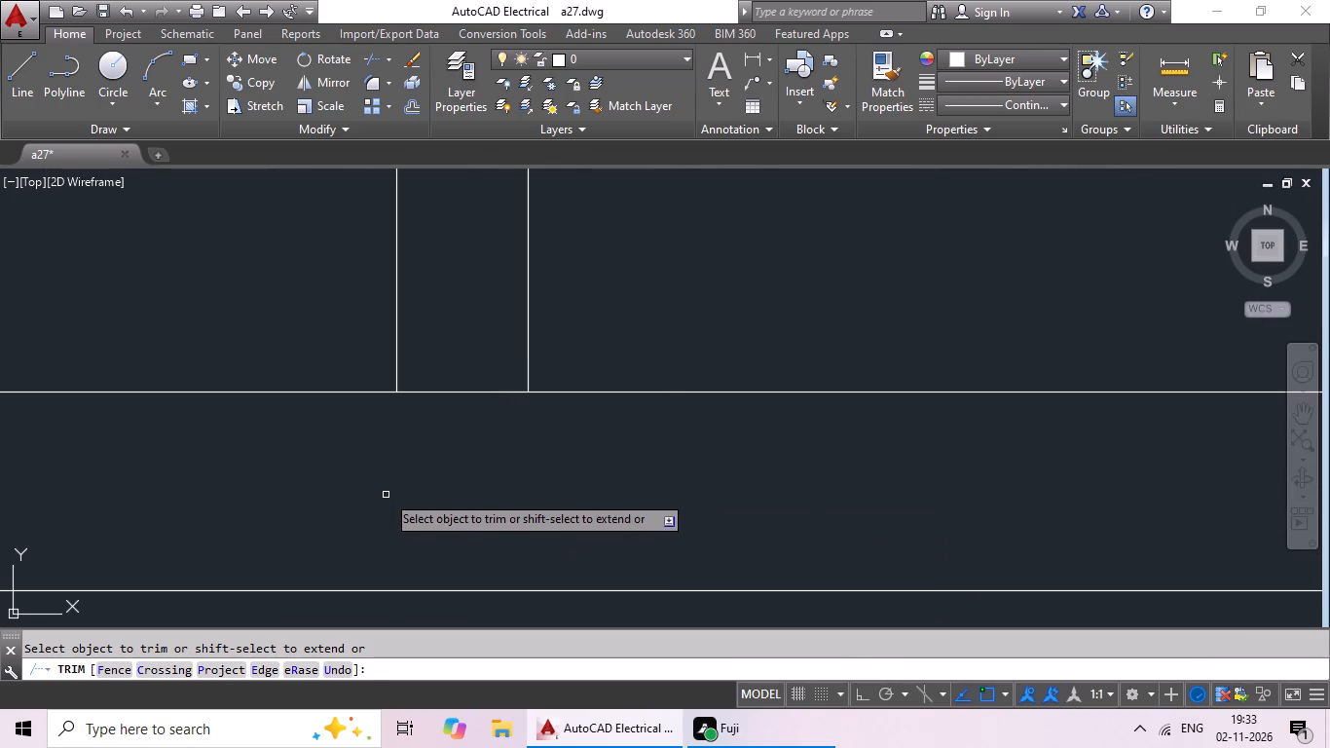
{"action": "left_click_drag", "start_coordinate": [511, 307], "coordinate": [473, 463]}
{"action": "left_click", "coordinate": [473, 463]}
Trim the bottom wall's inner line across its junction with the central vertical wall.
{"action": "scroll", "coordinate": [513, 464], "scroll_direction": "down", "scroll_amount": 5}
{"action": "middle_click_drag", "start_coordinate": [583, 493], "coordinate": [179, 521]}
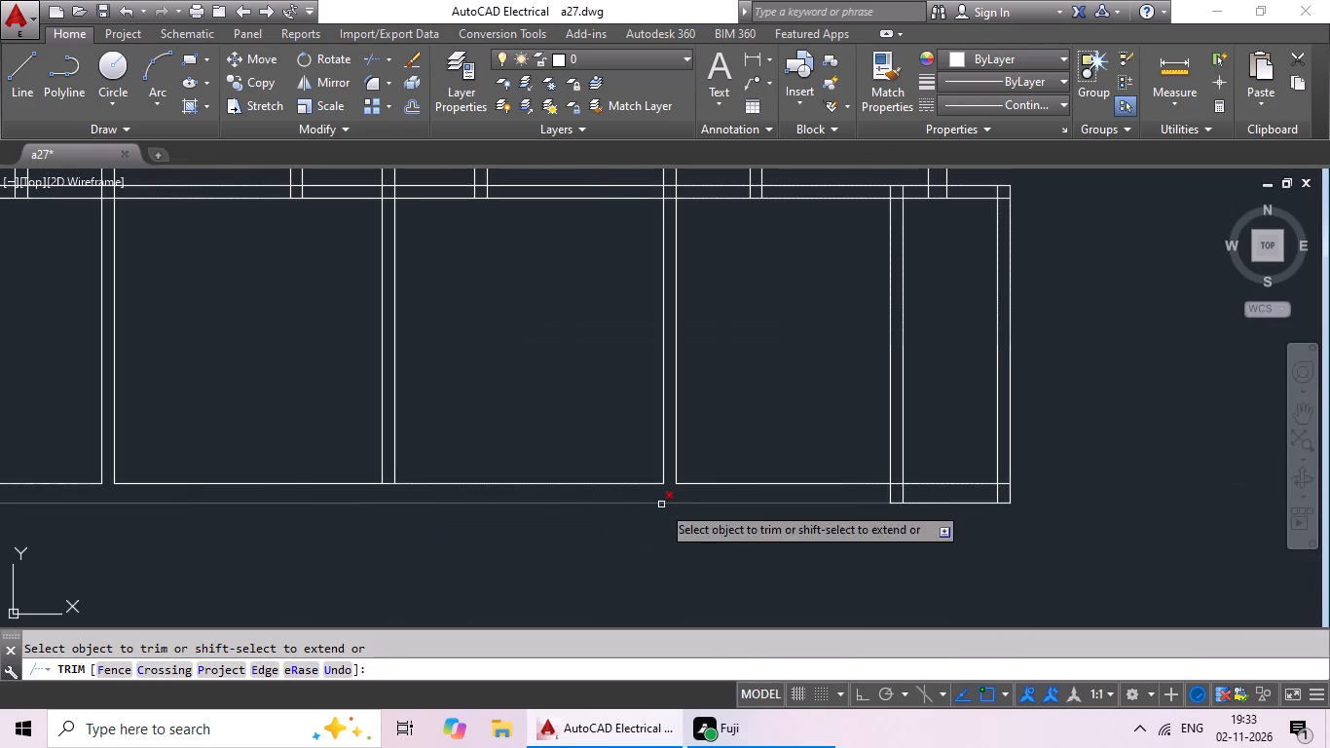
{"action": "scroll", "coordinate": [407, 483], "scroll_direction": "up", "scroll_amount": 4}
{"action": "left_click_drag", "start_coordinate": [290, 453], "coordinate": [263, 529]}
{"action": "left_click", "coordinate": [263, 529]}
{"action": "scroll", "coordinate": [420, 535], "scroll_direction": "down", "scroll_amount": 4}
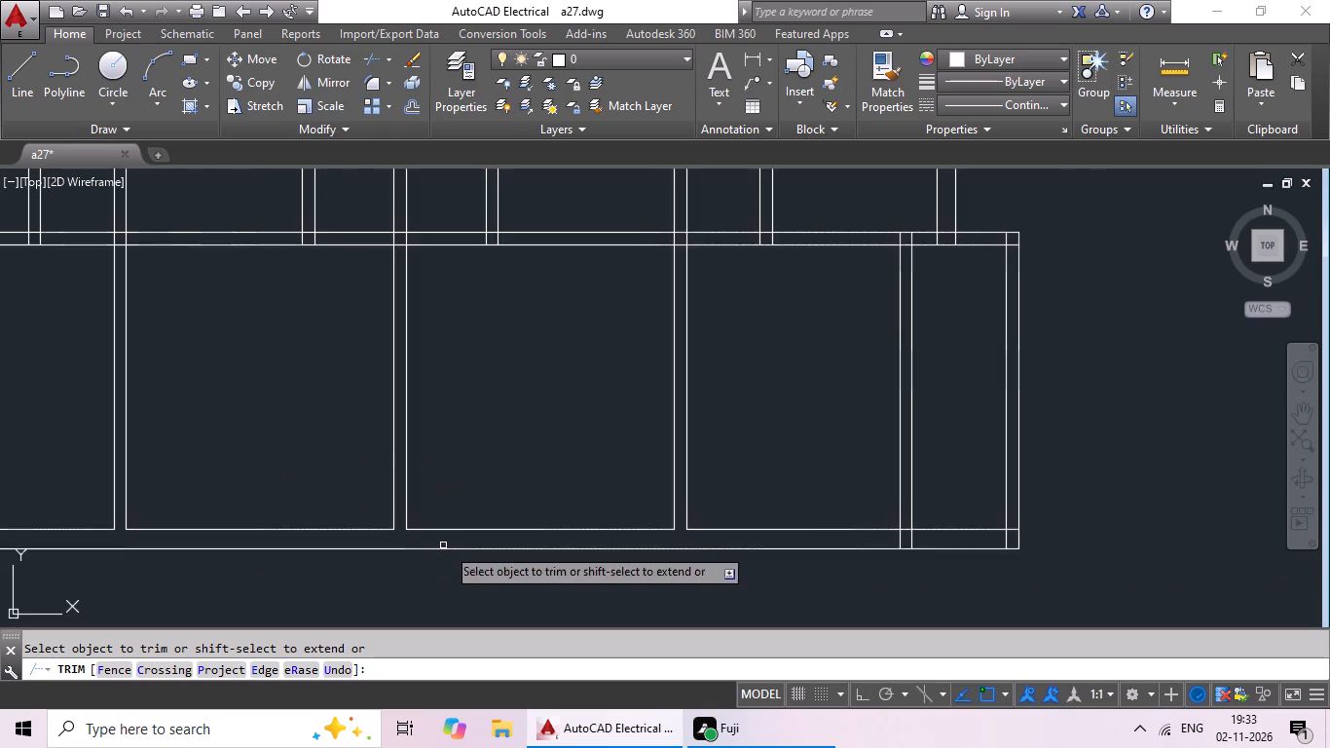
Trim the overlapping lines where the bottom row's rightmost partition meets the bottom outer wall.
{"action": "middle_click_drag", "start_coordinate": [461, 548], "coordinate": [314, 549]}
{"action": "scroll", "coordinate": [782, 544], "scroll_direction": "up", "scroll_amount": 4}
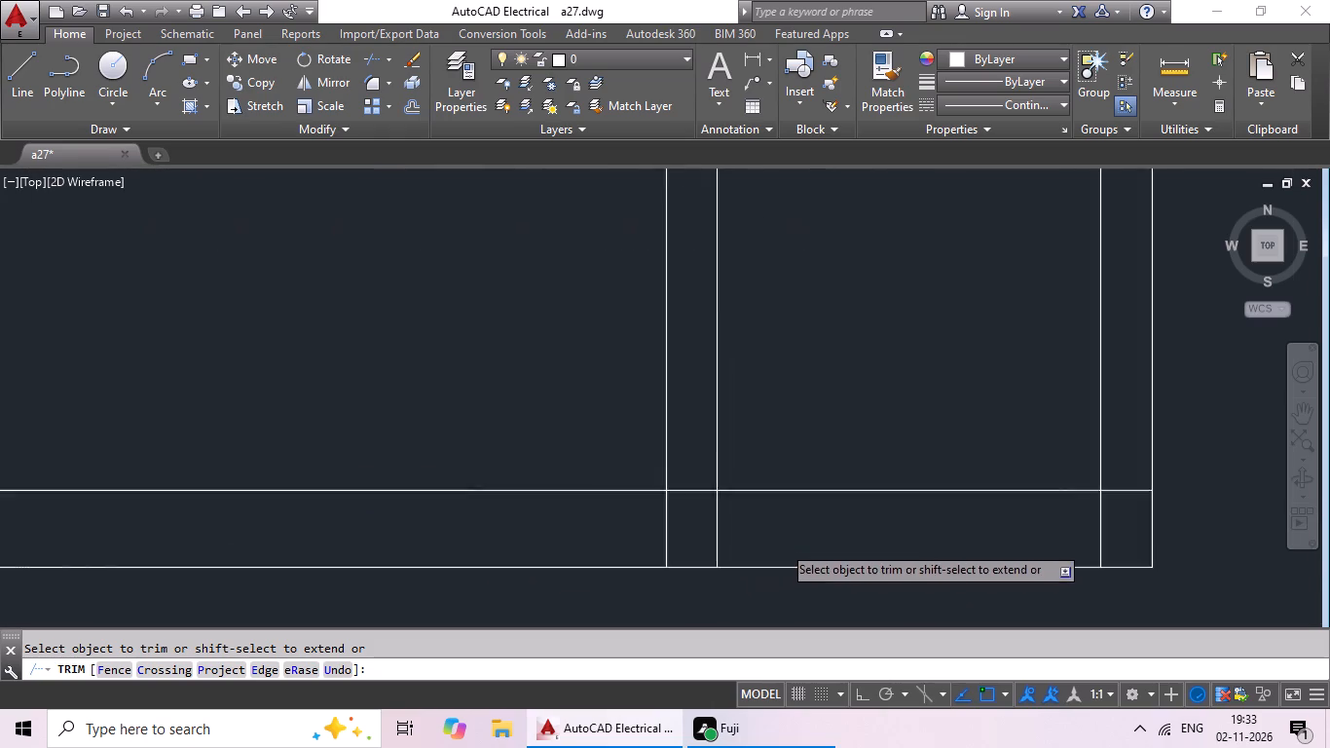
{"action": "left_click_drag", "start_coordinate": [763, 506], "coordinate": [439, 528]}
{"action": "left_click", "coordinate": [439, 528]}
{"action": "left_click_drag", "start_coordinate": [649, 427], "coordinate": [620, 518]}
{"action": "left_click", "coordinate": [620, 518]}
Trim the overlapping lines inside the bottom-right corner of the building's outer walls.
{"action": "middle_click_drag", "start_coordinate": [723, 537], "coordinate": [762, 532]}
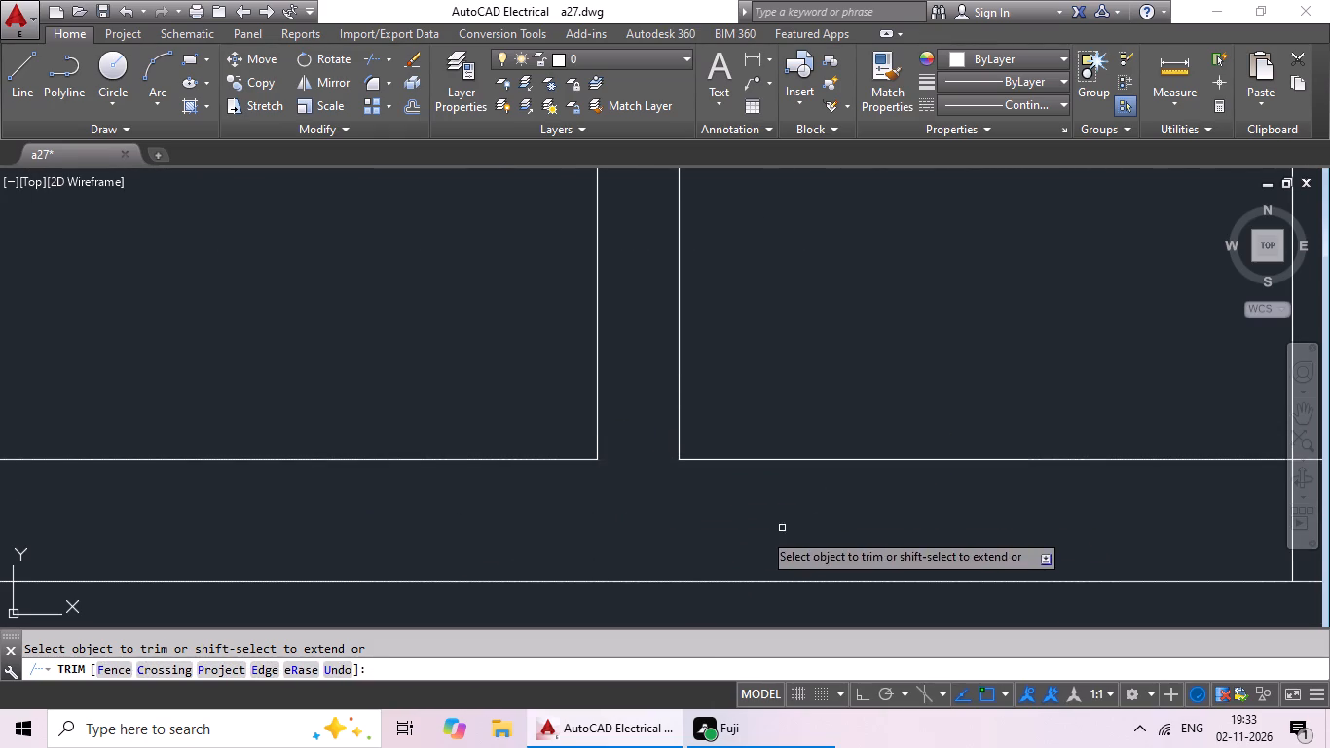
{"action": "middle_click_drag", "start_coordinate": [762, 532], "coordinate": [26, 539]}
{"action": "scroll", "coordinate": [627, 431], "scroll_direction": "up", "scroll_amount": 2}
{"action": "left_click_drag", "start_coordinate": [647, 454], "coordinate": [611, 550]}
{"action": "left_click", "coordinate": [610, 550]}
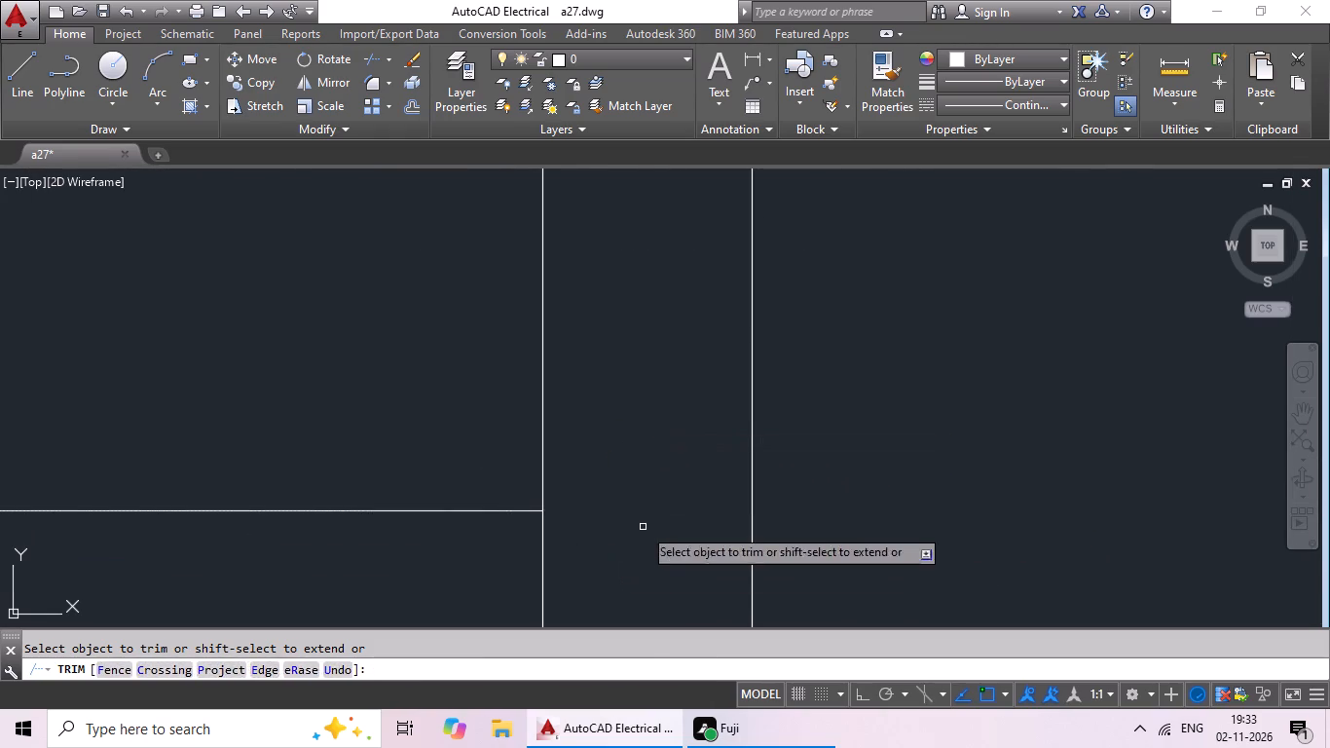
{"action": "left_click_drag", "start_coordinate": [638, 526], "coordinate": [468, 587]}
{"action": "left_click", "coordinate": [472, 587]}
Trim the overlapping lines inside the top-right corner of the bottom row's outer walls.
{"action": "scroll", "coordinate": [578, 561], "scroll_direction": "down", "scroll_amount": 5}
{"action": "middle_click_drag", "start_coordinate": [509, 434], "coordinate": [610, 700]}
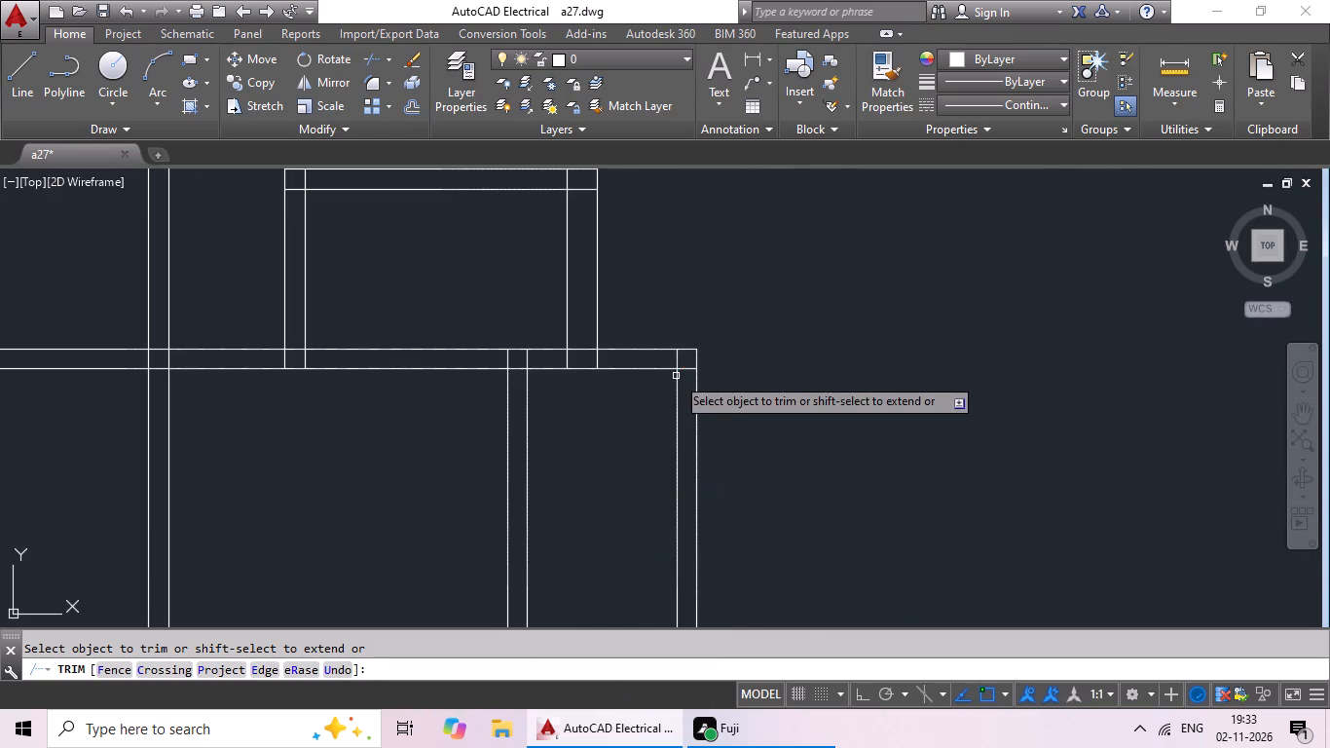
{"action": "scroll", "coordinate": [677, 374], "scroll_direction": "up", "scroll_amount": 4}
{"action": "scroll", "coordinate": [757, 271], "scroll_direction": "up", "scroll_amount": 2}
{"action": "left_click_drag", "start_coordinate": [759, 280], "coordinate": [695, 503]}
{"action": "left_click_drag", "start_coordinate": [695, 503], "coordinate": [723, 391]}
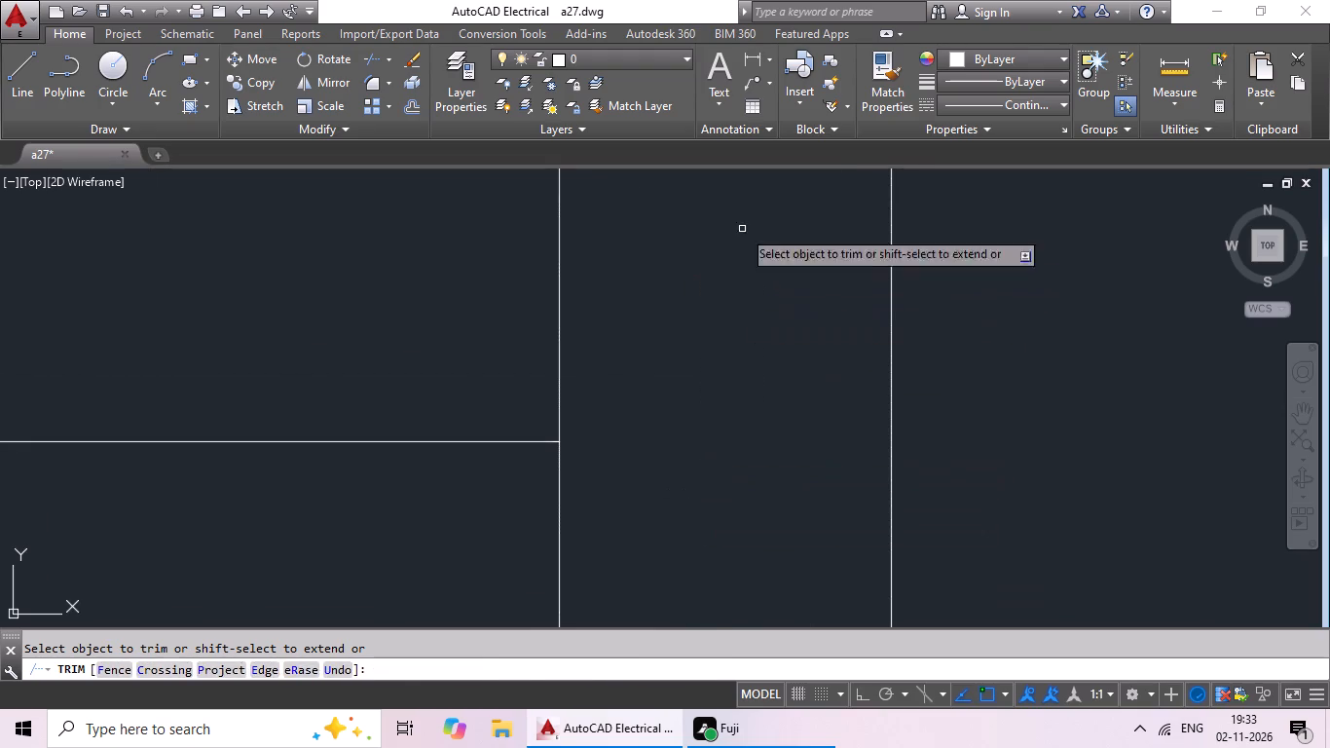
{"action": "left_click_drag", "start_coordinate": [726, 237], "coordinate": [468, 369]}
{"action": "left_click_drag", "start_coordinate": [466, 370], "coordinate": [475, 367]}
Trim the overlapping lines where the right wing's outer wall meets the bottom row's top wall.
{"action": "scroll", "coordinate": [617, 338], "scroll_direction": "down", "scroll_amount": 4}
{"action": "middle_click_drag", "start_coordinate": [554, 454], "coordinate": [723, 449]}
{"action": "scroll", "coordinate": [593, 314], "scroll_direction": "up", "scroll_amount": 2}
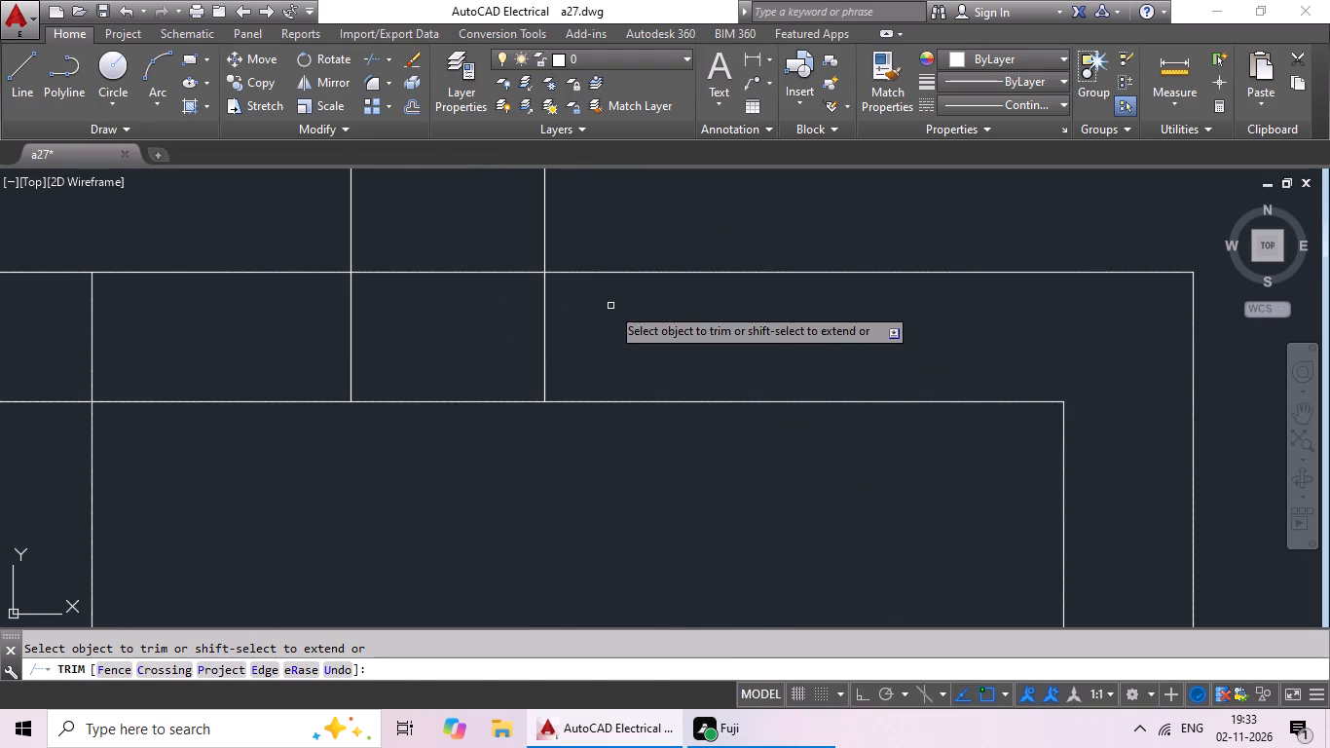
{"action": "left_click_drag", "start_coordinate": [610, 306], "coordinate": [260, 367]}
{"action": "left_click_drag", "start_coordinate": [260, 367], "coordinate": [347, 352]}
{"action": "left_click_drag", "start_coordinate": [470, 245], "coordinate": [443, 343]}
{"action": "left_click_drag", "start_coordinate": [444, 341], "coordinate": [459, 344]}
Trim the overlapping lines where the bottom row's rightmost partition meets the bottom row's top wall.
{"action": "scroll", "coordinate": [558, 436], "scroll_direction": "down", "scroll_amount": 2}
{"action": "middle_click", "coordinate": [795, 481]}
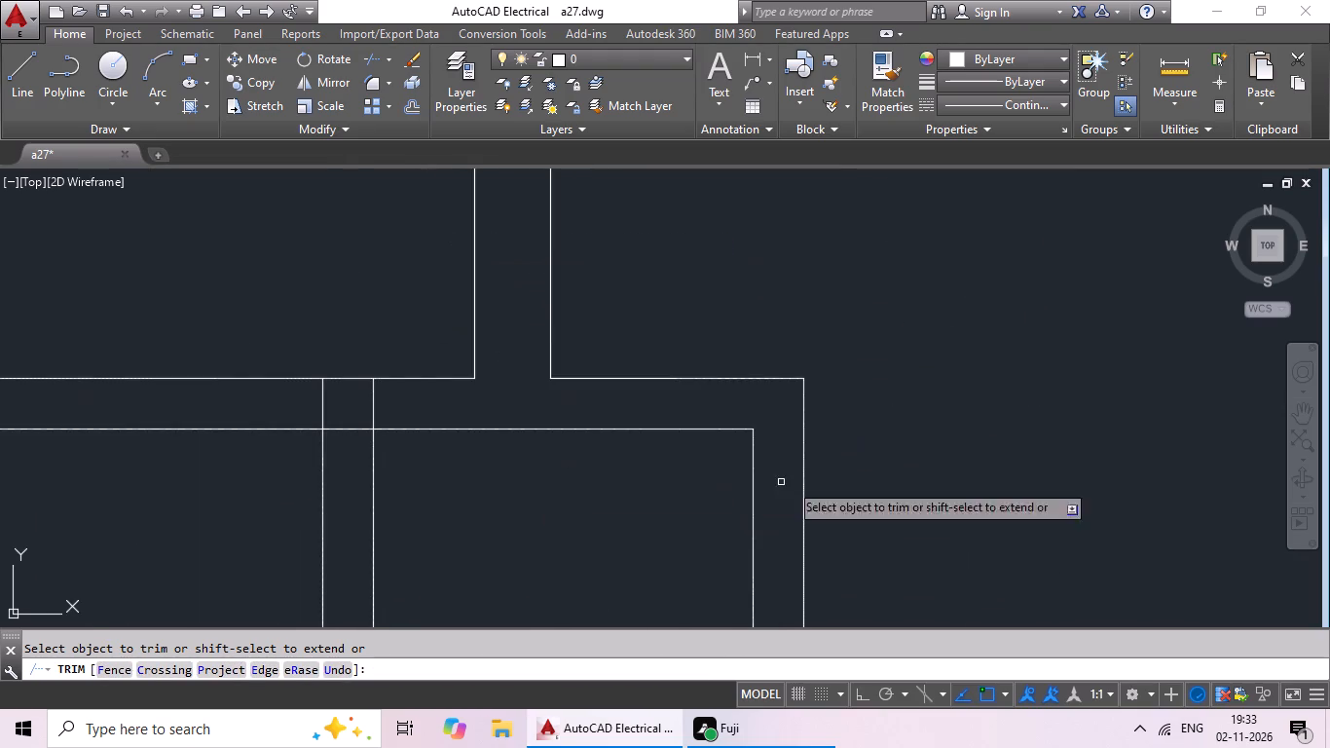
{"action": "middle_click_drag", "start_coordinate": [477, 517], "coordinate": [758, 488]}
{"action": "scroll", "coordinate": [670, 369], "scroll_direction": "up", "scroll_amount": 3}
{"action": "left_click_drag", "start_coordinate": [671, 358], "coordinate": [172, 421]}
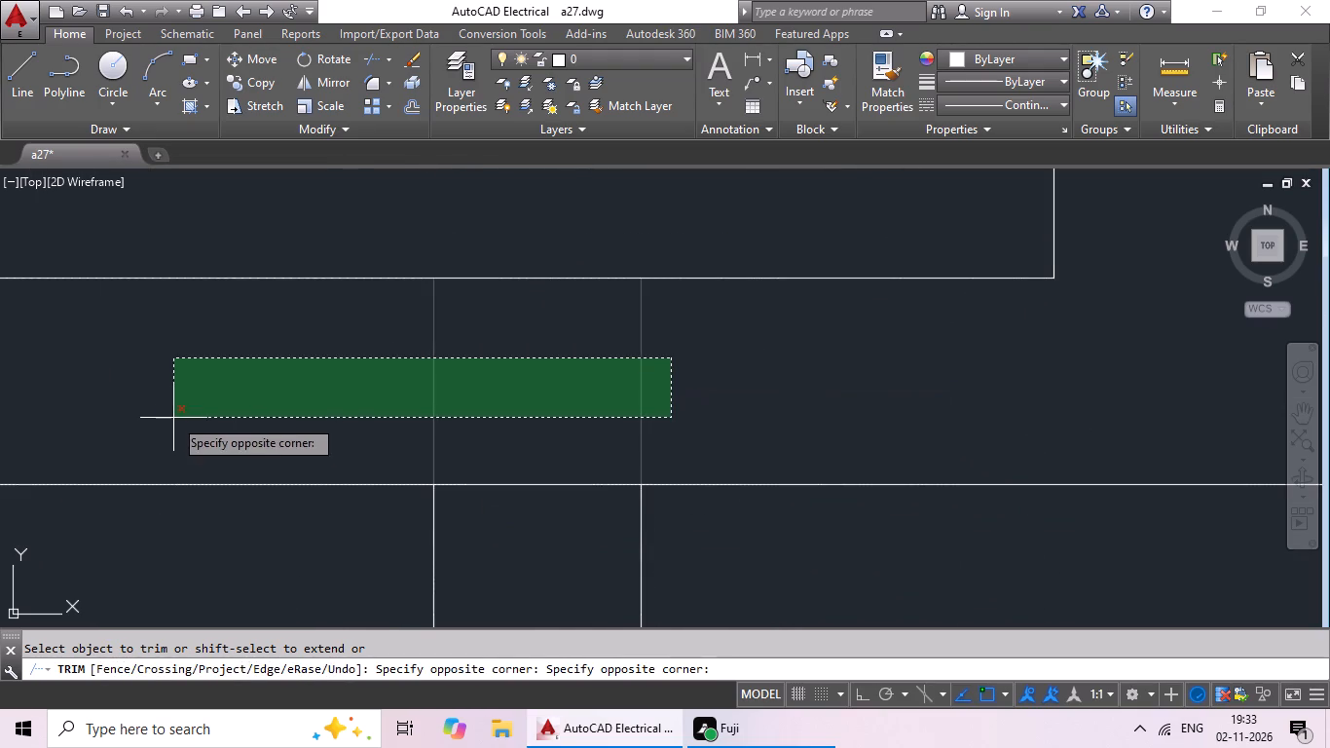
{"action": "left_click", "coordinate": [286, 410]}
{"action": "left_click_drag", "start_coordinate": [533, 423], "coordinate": [513, 607]}
{"action": "left_click_drag", "start_coordinate": [523, 583], "coordinate": [555, 532]}
Trim the overlapping lines where the right wing's lower vertical partition meets the bottom row's top wall.
{"action": "scroll", "coordinate": [590, 481], "scroll_direction": "down", "scroll_amount": 4}
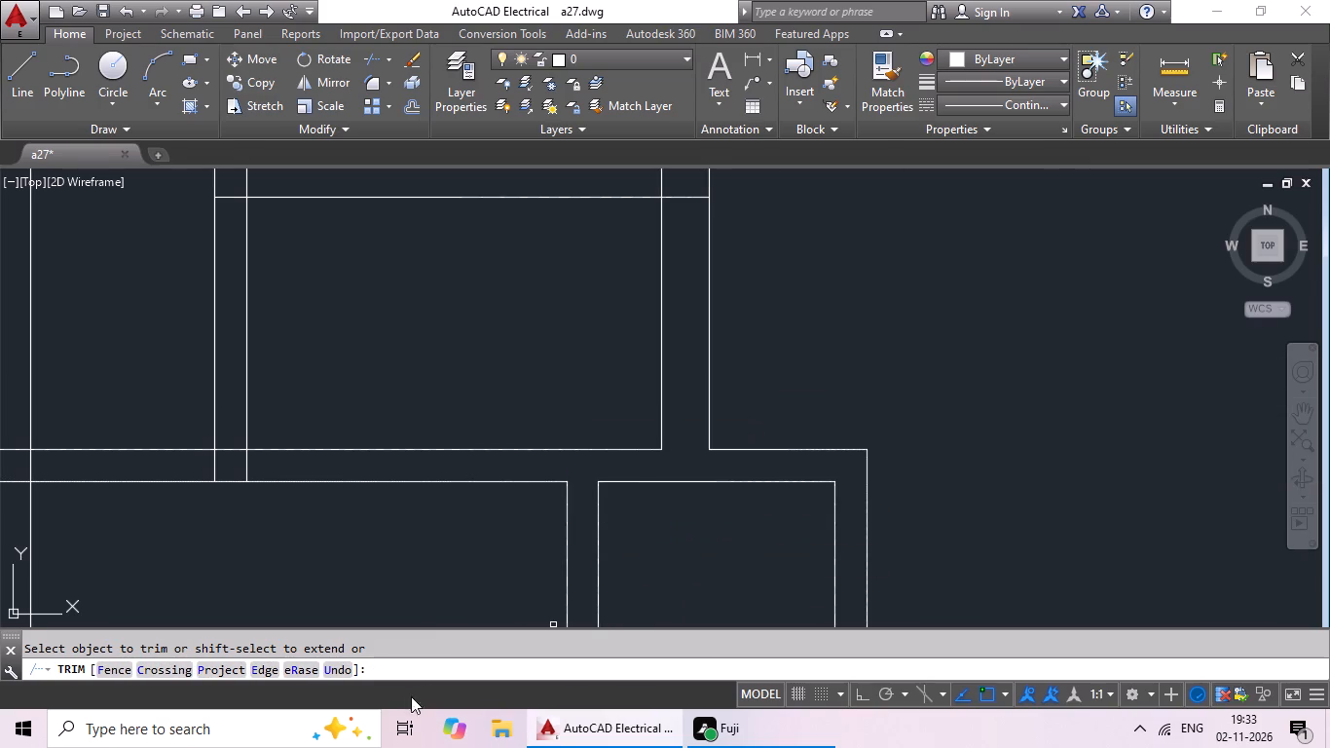
{"action": "scroll", "coordinate": [339, 607], "scroll_direction": "down", "scroll_amount": 1}
{"action": "middle_click_drag", "start_coordinate": [339, 606], "coordinate": [599, 351]}
{"action": "scroll", "coordinate": [516, 243], "scroll_direction": "up", "scroll_amount": 2}
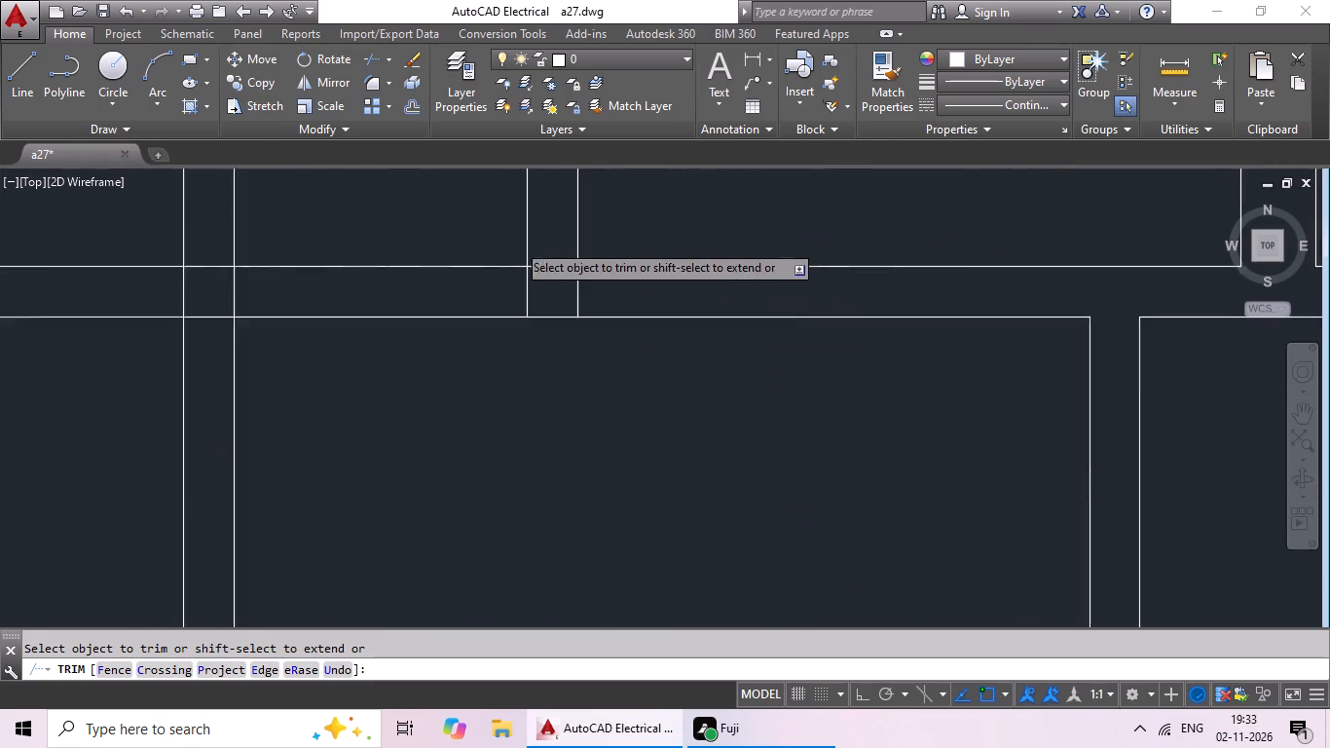
{"action": "scroll", "coordinate": [516, 243], "scroll_direction": "up", "scroll_amount": 2}
{"action": "left_click_drag", "start_coordinate": [759, 318], "coordinate": [567, 390]}
{"action": "left_click", "coordinate": [522, 399]}
{"action": "left_click_drag", "start_coordinate": [644, 272], "coordinate": [601, 356]}
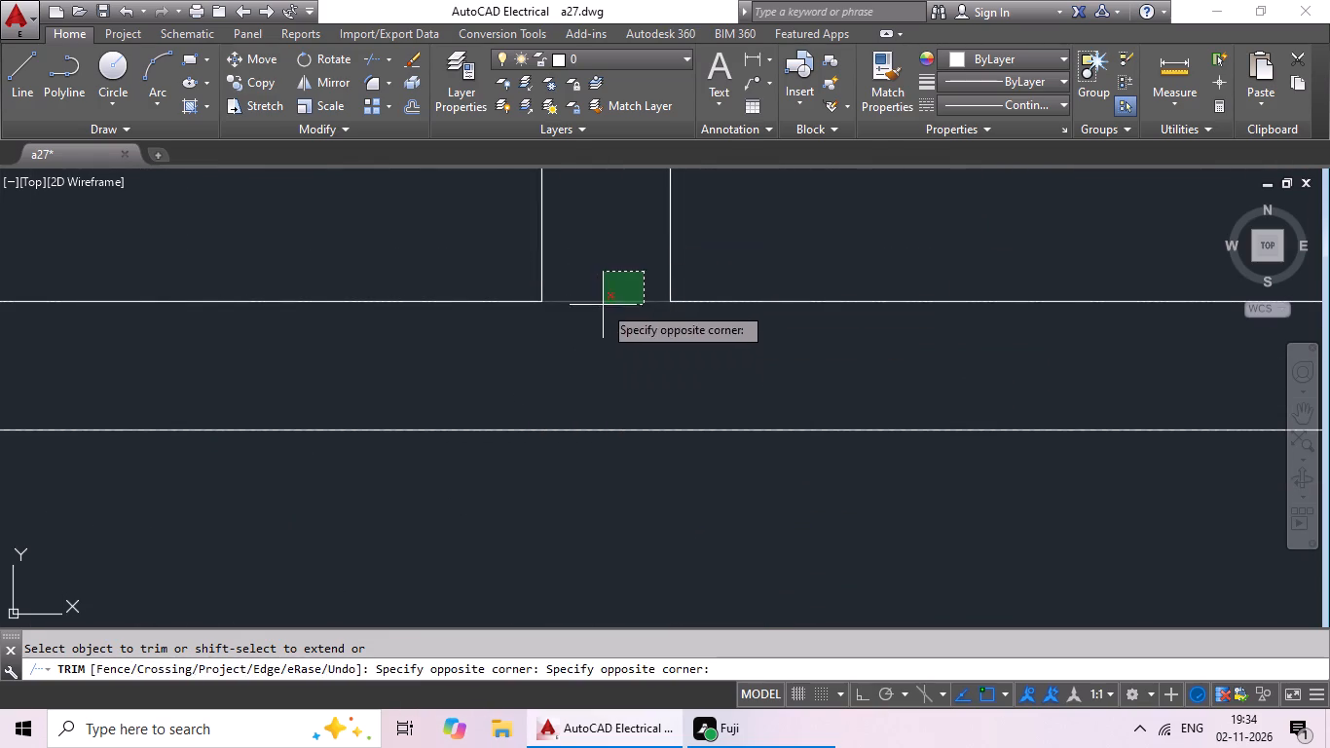
{"action": "left_click", "coordinate": [605, 302]}
Trim the overlapping lines where the right wing's inner vertical wall crosses the bottom row's top wall.
{"action": "scroll", "coordinate": [616, 357], "scroll_direction": "down", "scroll_amount": 3}
{"action": "scroll", "coordinate": [377, 363], "scroll_direction": "up", "scroll_amount": 4}
{"action": "left_click_drag", "start_coordinate": [677, 293], "coordinate": [392, 362]}
{"action": "left_click", "coordinate": [390, 363]}
{"action": "left_click_drag", "start_coordinate": [536, 192], "coordinate": [492, 465]}
Trim the overlapping lines where the vertical wall just right of the central wall meets the bottom row's top wall.
{"action": "scroll", "coordinate": [558, 384], "scroll_direction": "down", "scroll_amount": 5}
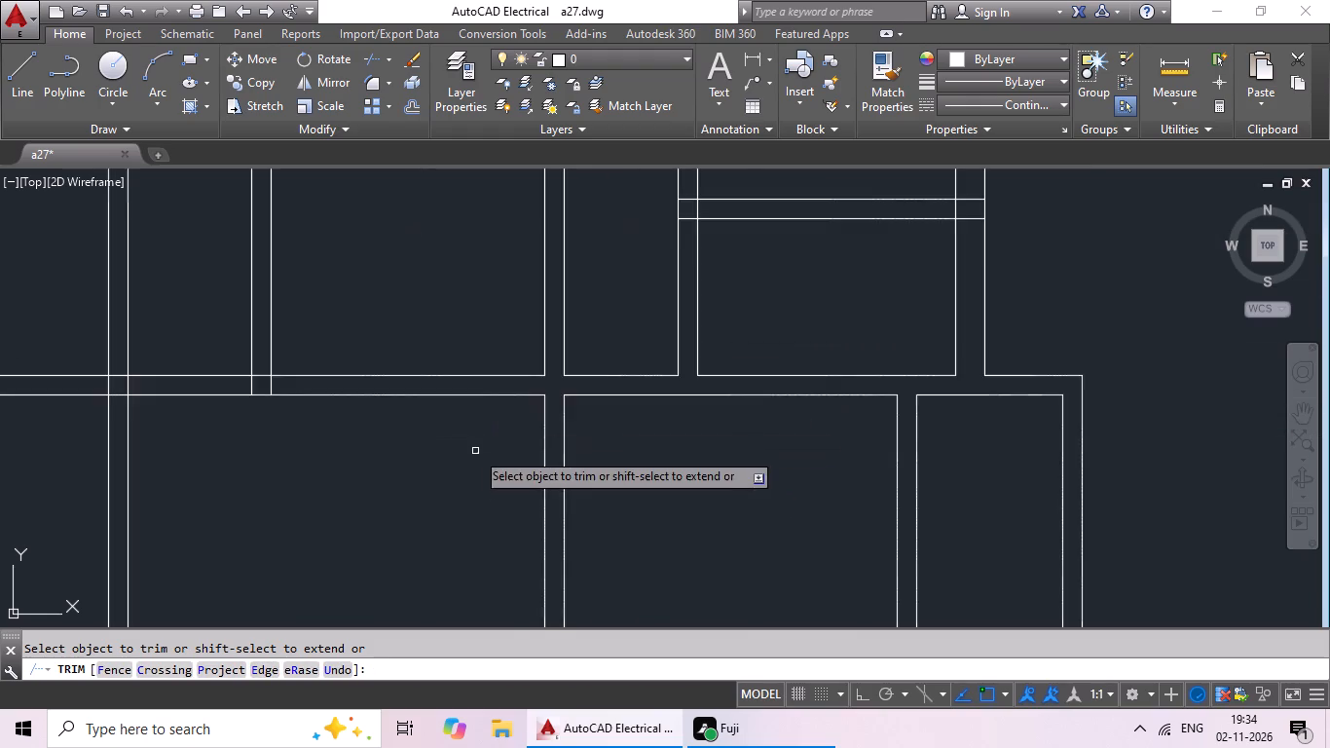
{"action": "scroll", "coordinate": [465, 449], "scroll_direction": "down", "scroll_amount": 1}
{"action": "middle_click_drag", "start_coordinate": [465, 449], "coordinate": [669, 404]}
{"action": "scroll", "coordinate": [545, 368], "scroll_direction": "up", "scroll_amount": 5}
{"action": "left_click_drag", "start_coordinate": [669, 279], "coordinate": [401, 344]}
{"action": "left_click", "coordinate": [401, 344]}
{"action": "left_click_drag", "start_coordinate": [510, 213], "coordinate": [483, 327]}
{"action": "left_click_drag", "start_coordinate": [487, 319], "coordinate": [500, 313]}
Trim the overlapping lines where the central vertical wall crosses the bottom row's top wall.
{"action": "scroll", "coordinate": [582, 286], "scroll_direction": "down", "scroll_amount": 3}
{"action": "middle_click_drag", "start_coordinate": [543, 403], "coordinate": [756, 355]}
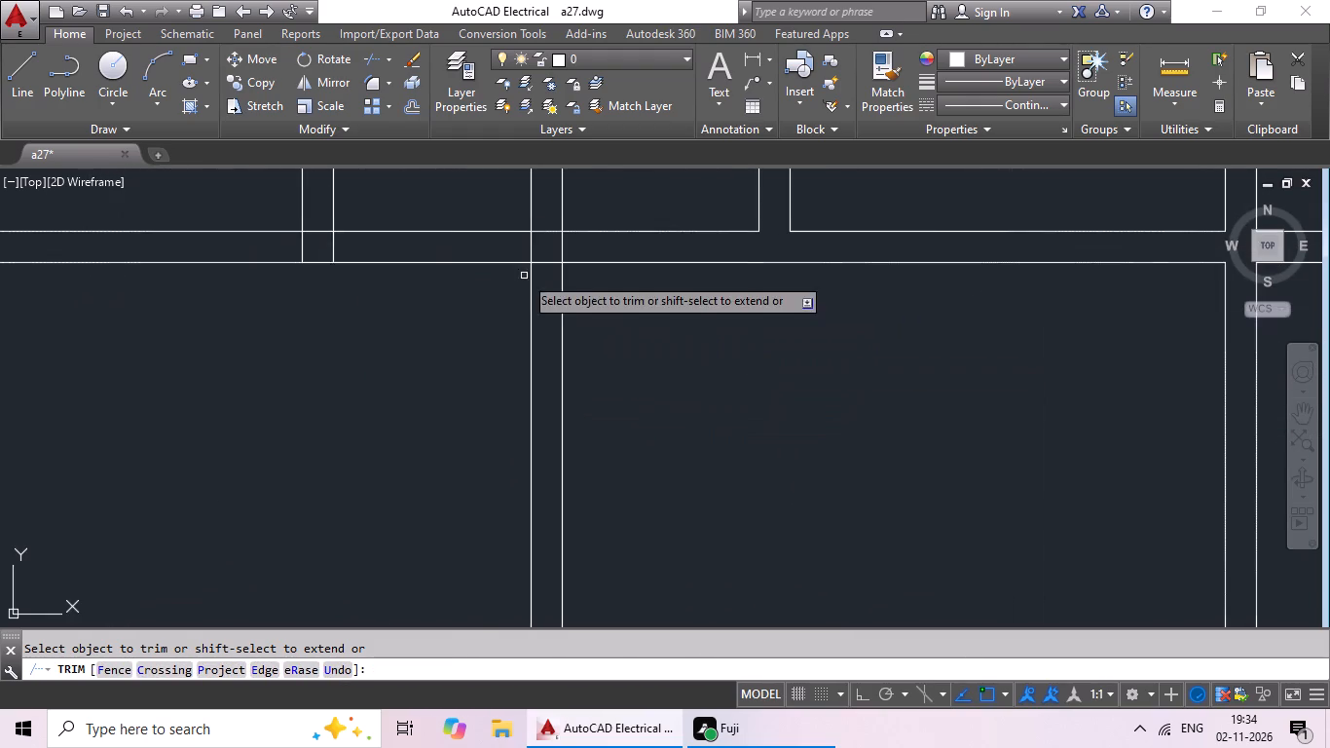
{"action": "scroll", "coordinate": [547, 237], "scroll_direction": "up", "scroll_amount": 4}
{"action": "left_click_drag", "start_coordinate": [691, 235], "coordinate": [445, 315]}
{"action": "left_click", "coordinate": [399, 326]}
{"action": "left_click_drag", "start_coordinate": [542, 185], "coordinate": [499, 474]}
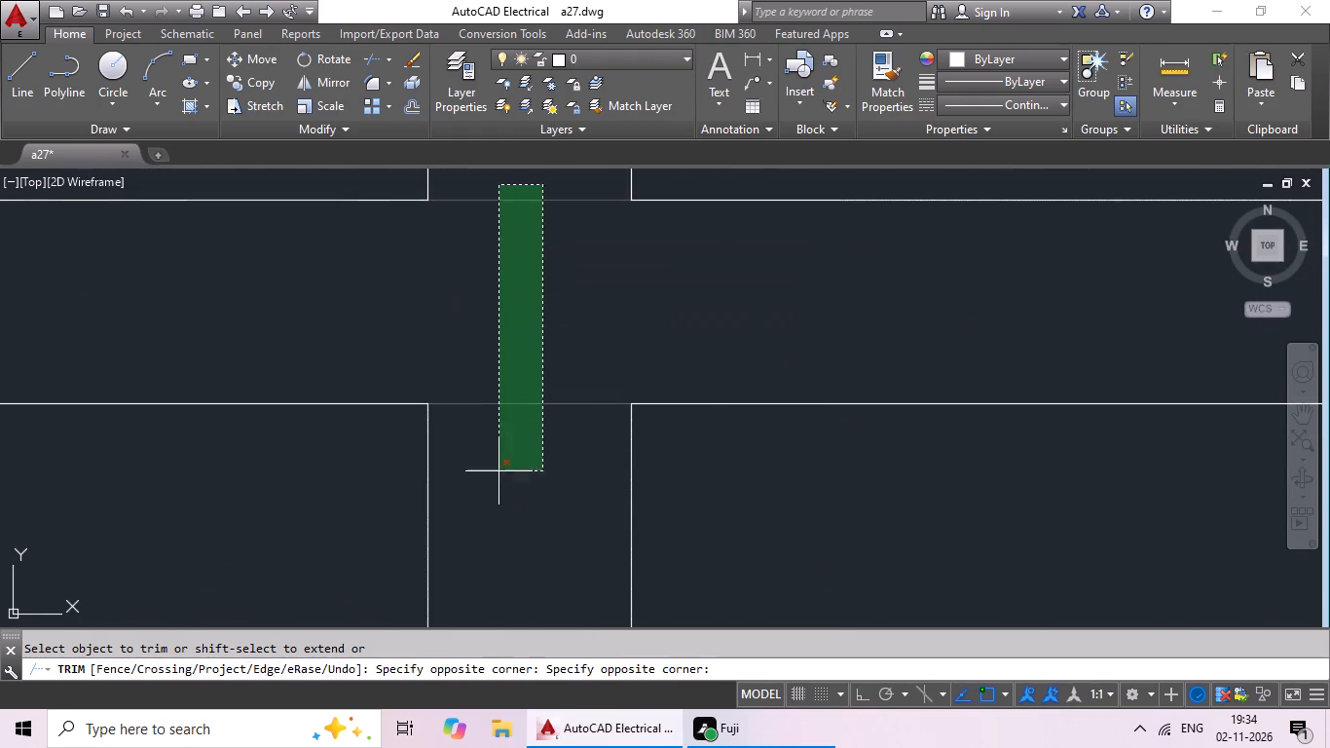
{"action": "left_click_drag", "start_coordinate": [499, 474], "coordinate": [501, 458]}
{"action": "left_click", "coordinate": [501, 447]}
Trim the overlapping lines where the vertical wall just left of the central wall meets the bottom row's top wall.
{"action": "scroll", "coordinate": [586, 353], "scroll_direction": "down", "scroll_amount": 5}
{"action": "middle_click_drag", "start_coordinate": [668, 447], "coordinate": [687, 393]}
{"action": "scroll", "coordinate": [520, 345], "scroll_direction": "up", "scroll_amount": 5}
{"action": "left_click_drag", "start_coordinate": [563, 279], "coordinate": [240, 308]}
{"action": "left_click", "coordinate": [217, 327]}
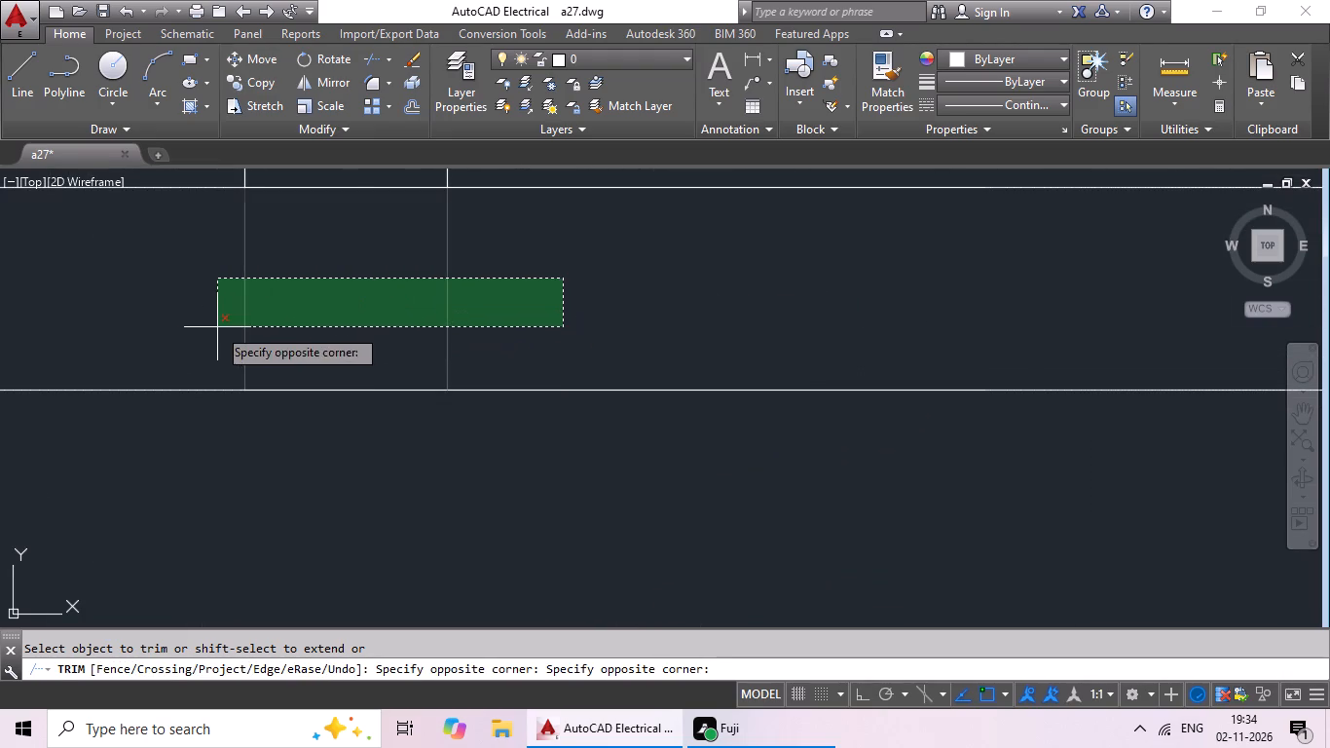
{"action": "scroll", "coordinate": [443, 305], "scroll_direction": "down", "scroll_amount": 2}
{"action": "middle_click_drag", "start_coordinate": [453, 296], "coordinate": [450, 402]}
{"action": "left_click_drag", "start_coordinate": [423, 311], "coordinate": [407, 392]}
{"action": "left_click_drag", "start_coordinate": [407, 392], "coordinate": [425, 378]}
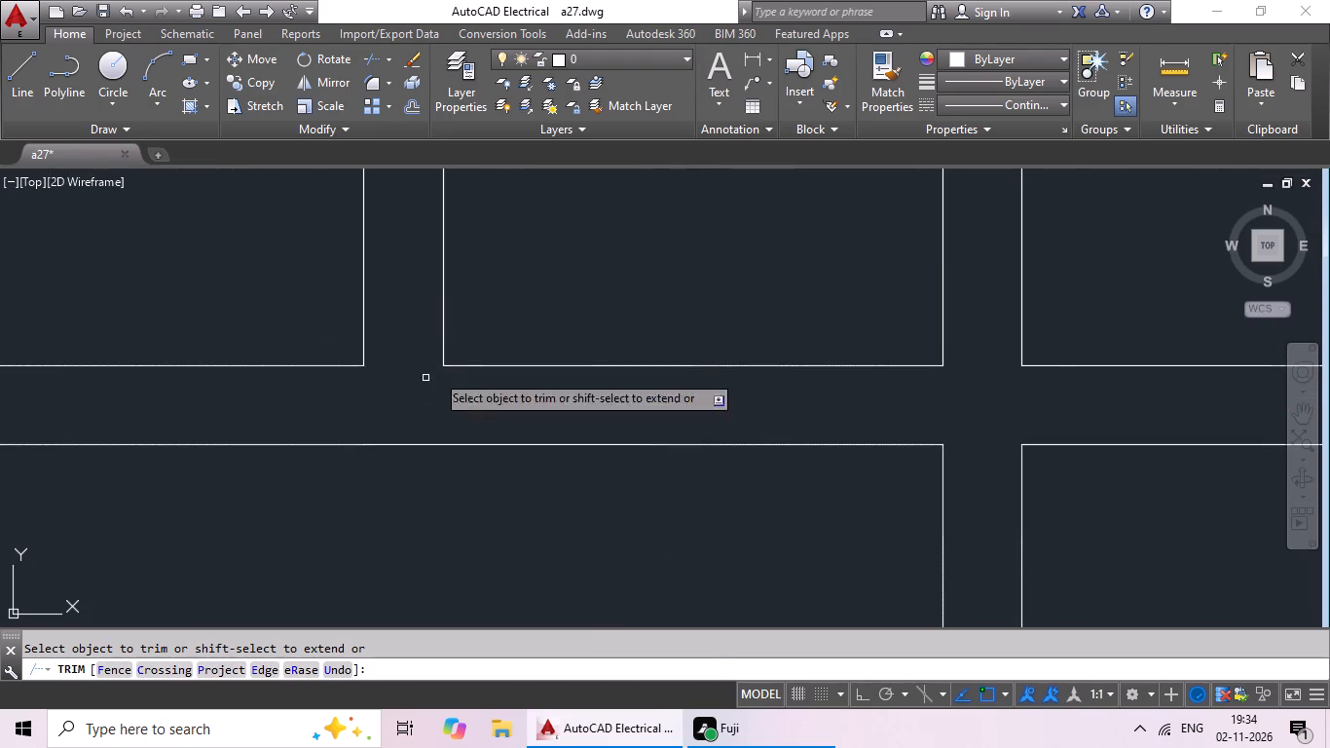
Trim the overlapping lines where the right wing's lowest horizontal partition meets the right outer wall.
{"action": "scroll", "coordinate": [508, 339], "scroll_direction": "down", "scroll_amount": 4}
{"action": "middle_click_drag", "start_coordinate": [544, 441], "coordinate": [444, 451]}
{"action": "middle_click_drag", "start_coordinate": [574, 435], "coordinate": [425, 443]}
{"action": "middle_click_drag", "start_coordinate": [765, 427], "coordinate": [620, 530]}
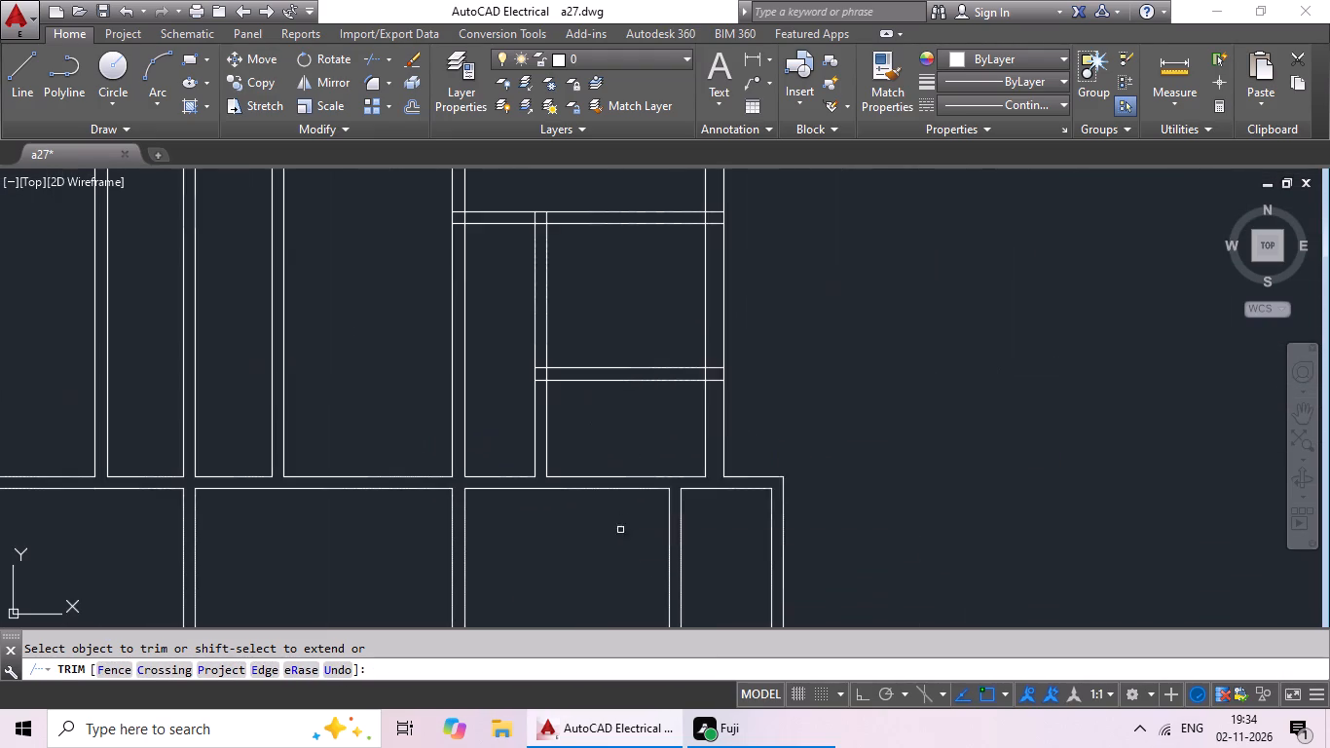
{"action": "scroll", "coordinate": [727, 358], "scroll_direction": "up", "scroll_amount": 4}
{"action": "left_click_drag", "start_coordinate": [638, 370], "coordinate": [663, 602]}
{"action": "left_click_drag", "start_coordinate": [664, 591], "coordinate": [668, 580]}
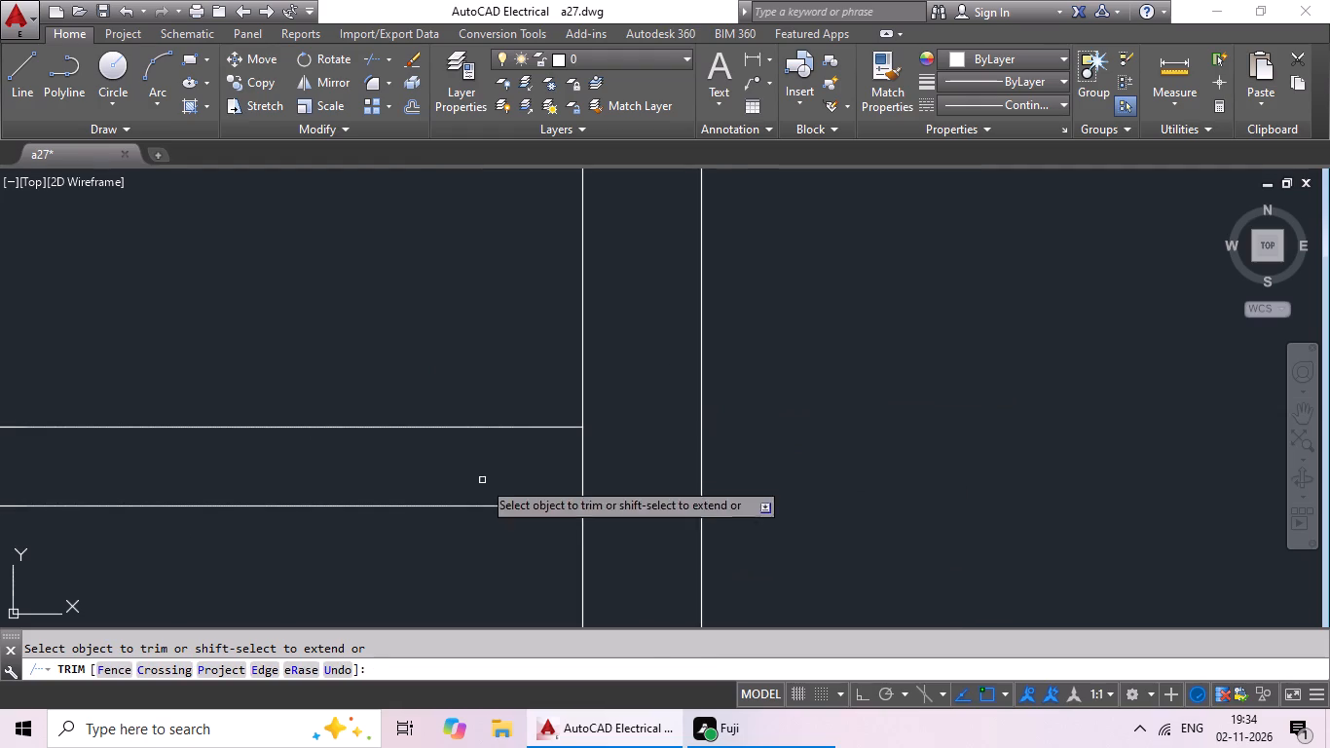
{"action": "left_click_drag", "start_coordinate": [569, 445], "coordinate": [625, 444]}
{"action": "left_click_drag", "start_coordinate": [626, 445], "coordinate": [631, 454]}
{"action": "left_click_drag", "start_coordinate": [625, 446], "coordinate": [523, 476]}
{"action": "left_click_drag", "start_coordinate": [523, 476], "coordinate": [533, 475]}
Trim the overlapping lines where the right wing's lowest horizontal partition meets the lower vertical partition.
{"action": "scroll", "coordinate": [605, 462], "scroll_direction": "down", "scroll_amount": 3}
{"action": "middle_click_drag", "start_coordinate": [453, 530], "coordinate": [689, 518]}
{"action": "scroll", "coordinate": [585, 449], "scroll_direction": "up", "scroll_amount": 5}
{"action": "left_click_drag", "start_coordinate": [684, 427], "coordinate": [492, 517]}
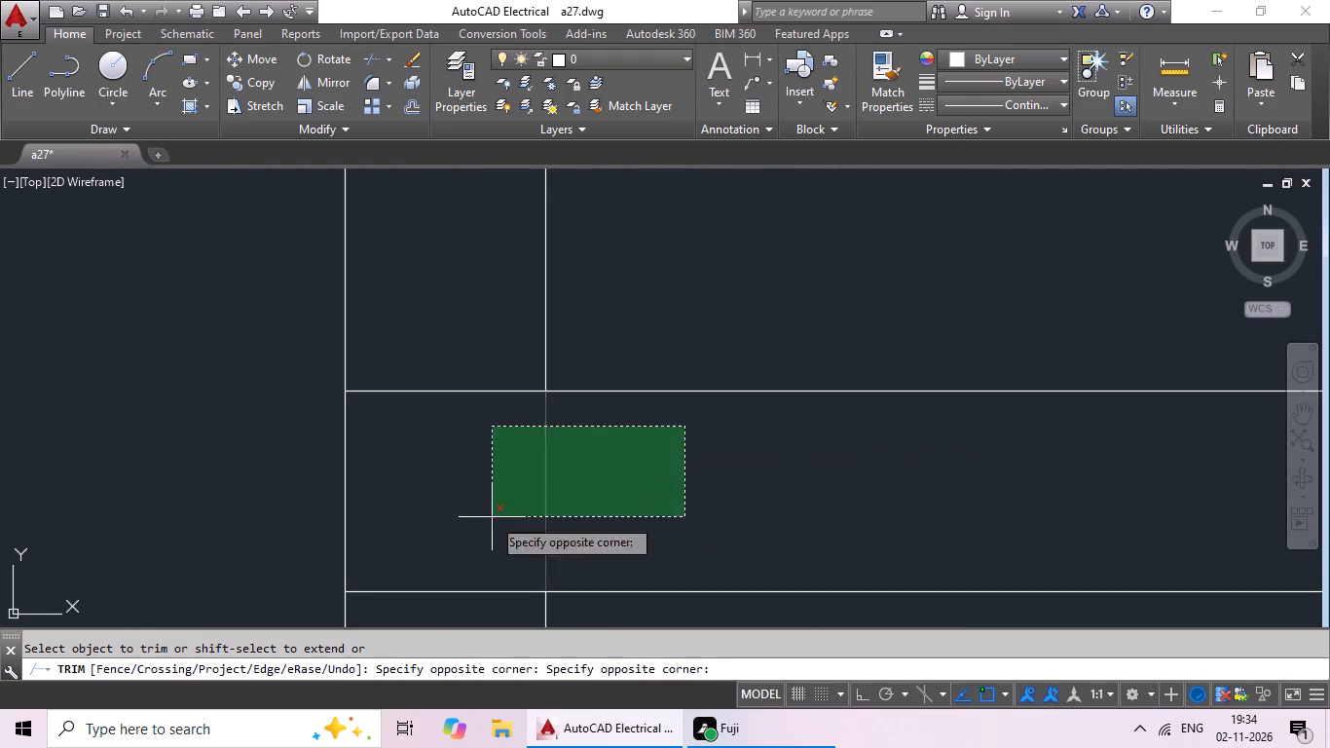
{"action": "left_click_drag", "start_coordinate": [492, 517], "coordinate": [498, 497]}
{"action": "left_click_drag", "start_coordinate": [489, 360], "coordinate": [447, 570]}
{"action": "left_click_drag", "start_coordinate": [445, 574], "coordinate": [440, 594]}
{"action": "left_click_drag", "start_coordinate": [440, 594], "coordinate": [452, 573]}
Trim the overlapping lines where the left wing's lower vertical partition meets the bottom row's top wall.
{"action": "scroll", "coordinate": [504, 481], "scroll_direction": "down", "scroll_amount": 3}
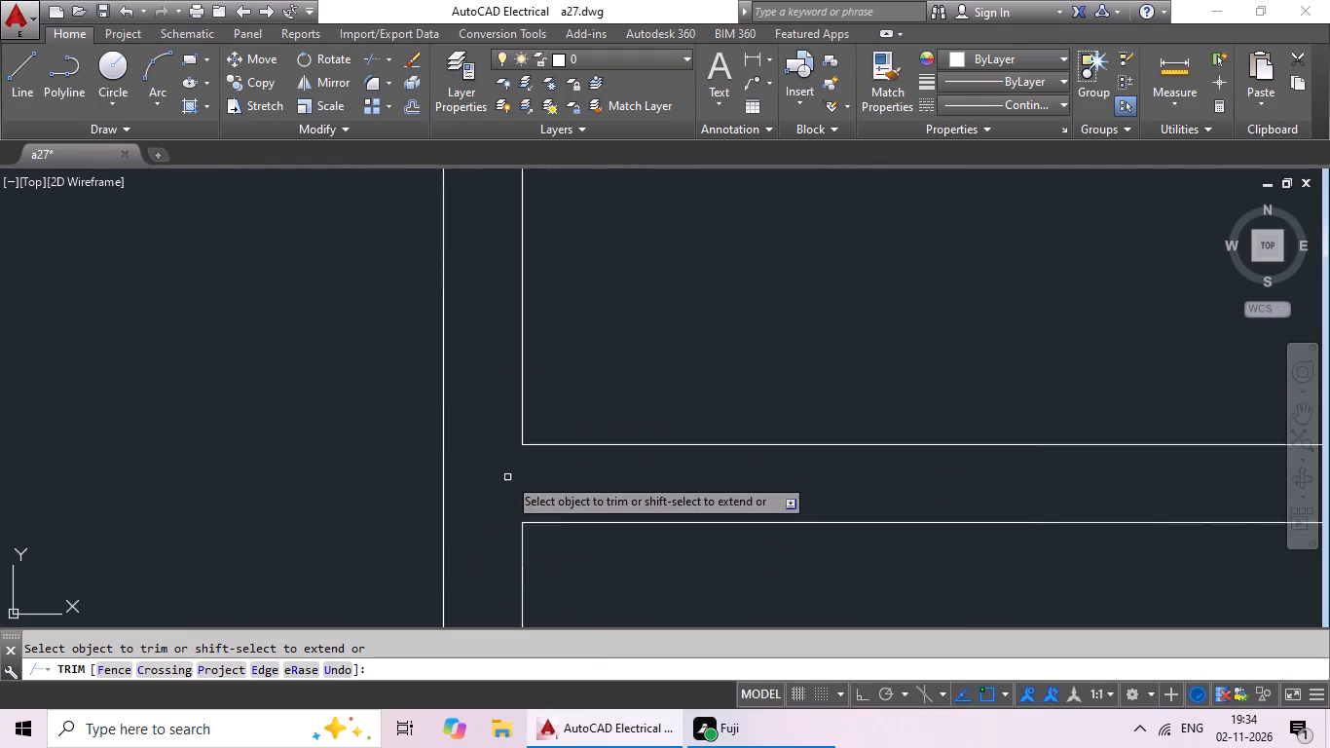
{"action": "middle_click_drag", "start_coordinate": [597, 542], "coordinate": [598, 442]}
{"action": "scroll", "coordinate": [594, 442], "scroll_direction": "down", "scroll_amount": 4}
{"action": "middle_click_drag", "start_coordinate": [617, 492], "coordinate": [680, 427]}
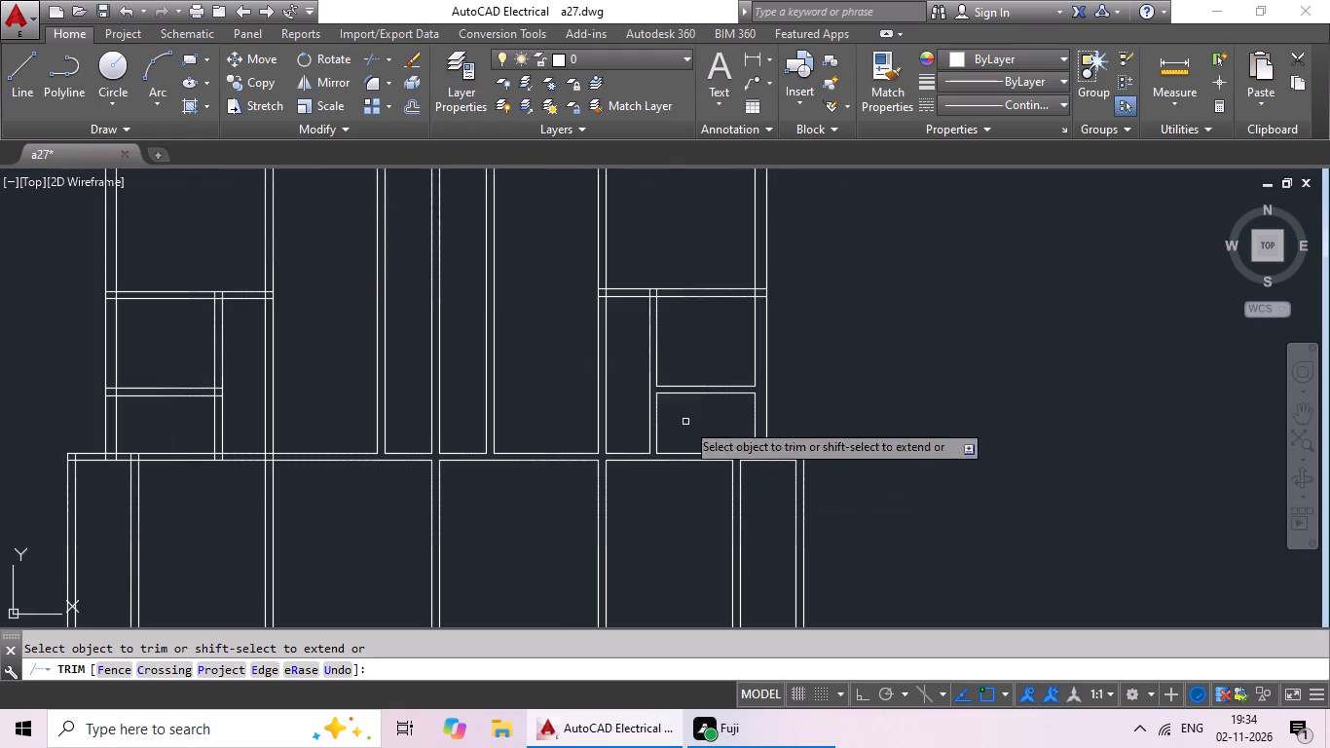
{"action": "middle_click_drag", "start_coordinate": [430, 531], "coordinate": [729, 510]}
{"action": "scroll", "coordinate": [515, 432], "scroll_direction": "up", "scroll_amount": 6}
{"action": "left_click_drag", "start_coordinate": [644, 489], "coordinate": [545, 493]}
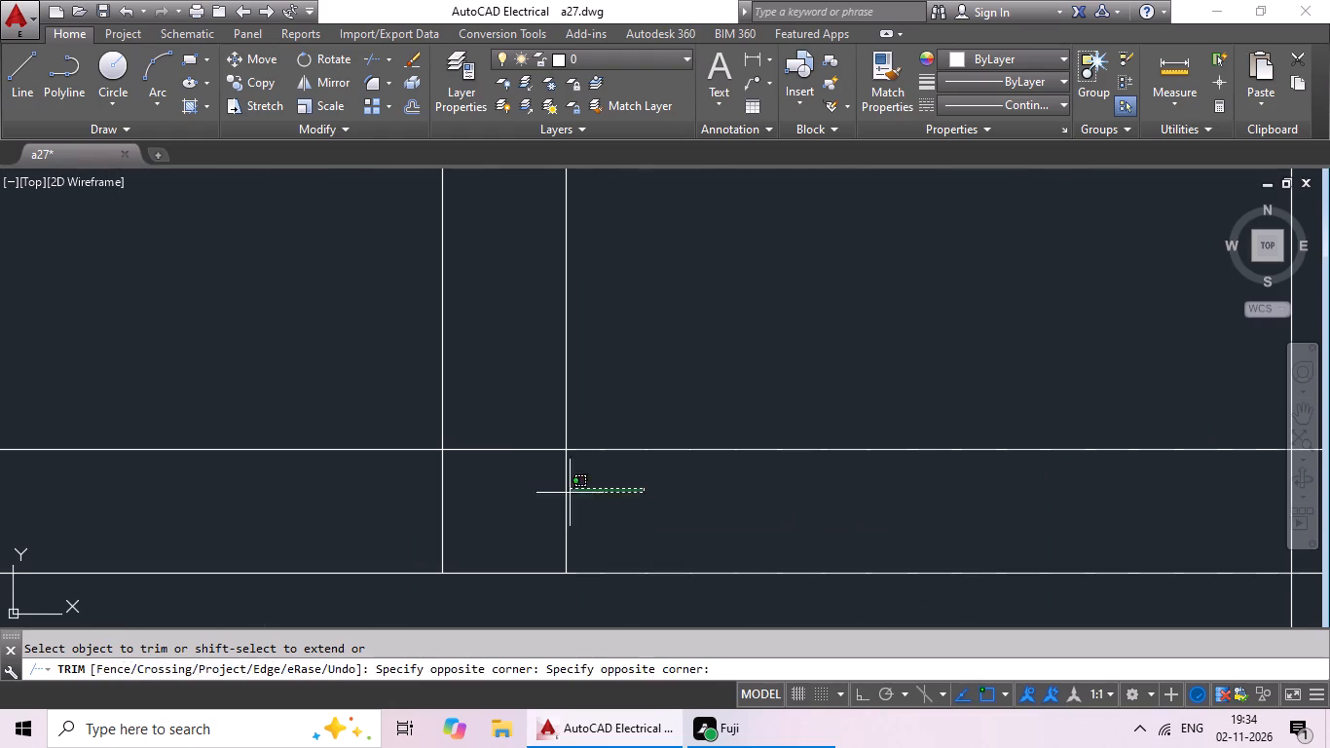
{"action": "left_click_drag", "start_coordinate": [545, 493], "coordinate": [356, 526]}
{"action": "left_click_drag", "start_coordinate": [355, 527], "coordinate": [394, 513]}
{"action": "left_click_drag", "start_coordinate": [542, 397], "coordinate": [500, 516]}
{"action": "left_click_drag", "start_coordinate": [503, 510], "coordinate": [538, 491]}
Trim the ends of the bottom row's leftmost partition lines inside the bottom row's top wall.
{"action": "scroll", "coordinate": [603, 457], "scroll_direction": "down", "scroll_amount": 5}
{"action": "middle_click_drag", "start_coordinate": [582, 542], "coordinate": [684, 462]}
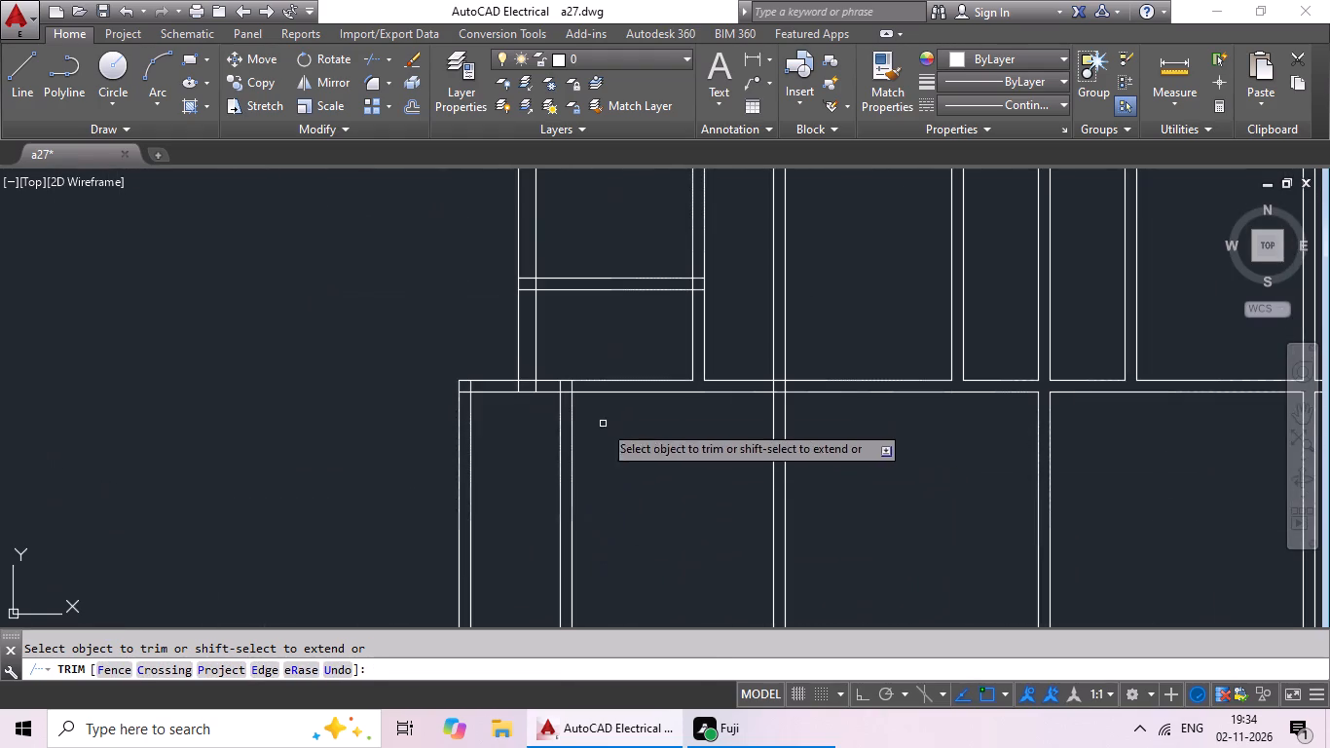
{"action": "scroll", "coordinate": [568, 384], "scroll_direction": "up", "scroll_amount": 4}
{"action": "left_click_drag", "start_coordinate": [697, 389], "coordinate": [504, 410]}
{"action": "left_click_drag", "start_coordinate": [496, 413], "coordinate": [485, 418]}
{"action": "left_click_drag", "start_coordinate": [536, 402], "coordinate": [536, 519]}
{"action": "left_click_drag", "start_coordinate": [536, 519], "coordinate": [542, 507]}
Trim the overlapping lines where the left wing's outer wall meets the bottom row's top wall.
{"action": "left_click_drag", "start_coordinate": [453, 391], "coordinate": [200, 421]}
{"action": "left_click_drag", "start_coordinate": [200, 421], "coordinate": [231, 418]}
{"action": "left_click_drag", "start_coordinate": [321, 323], "coordinate": [309, 384]}
{"action": "left_click", "coordinate": [309, 384]}
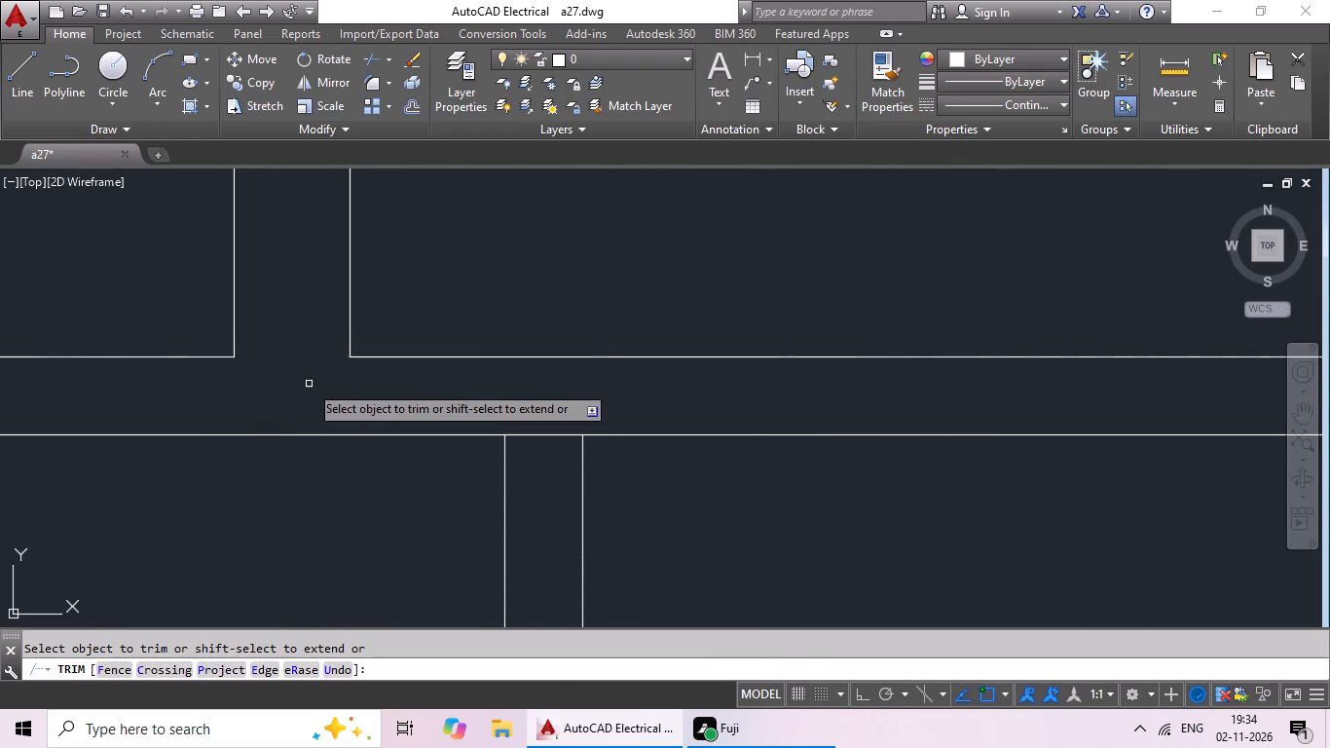
Trim the overlapping lines inside the top-left corner of the bottom row's outer walls.
{"action": "scroll", "coordinate": [363, 389], "scroll_direction": "down", "scroll_amount": 4}
{"action": "middle_click_drag", "start_coordinate": [231, 546], "coordinate": [445, 535]}
{"action": "scroll", "coordinate": [538, 371], "scroll_direction": "up", "scroll_amount": 3}
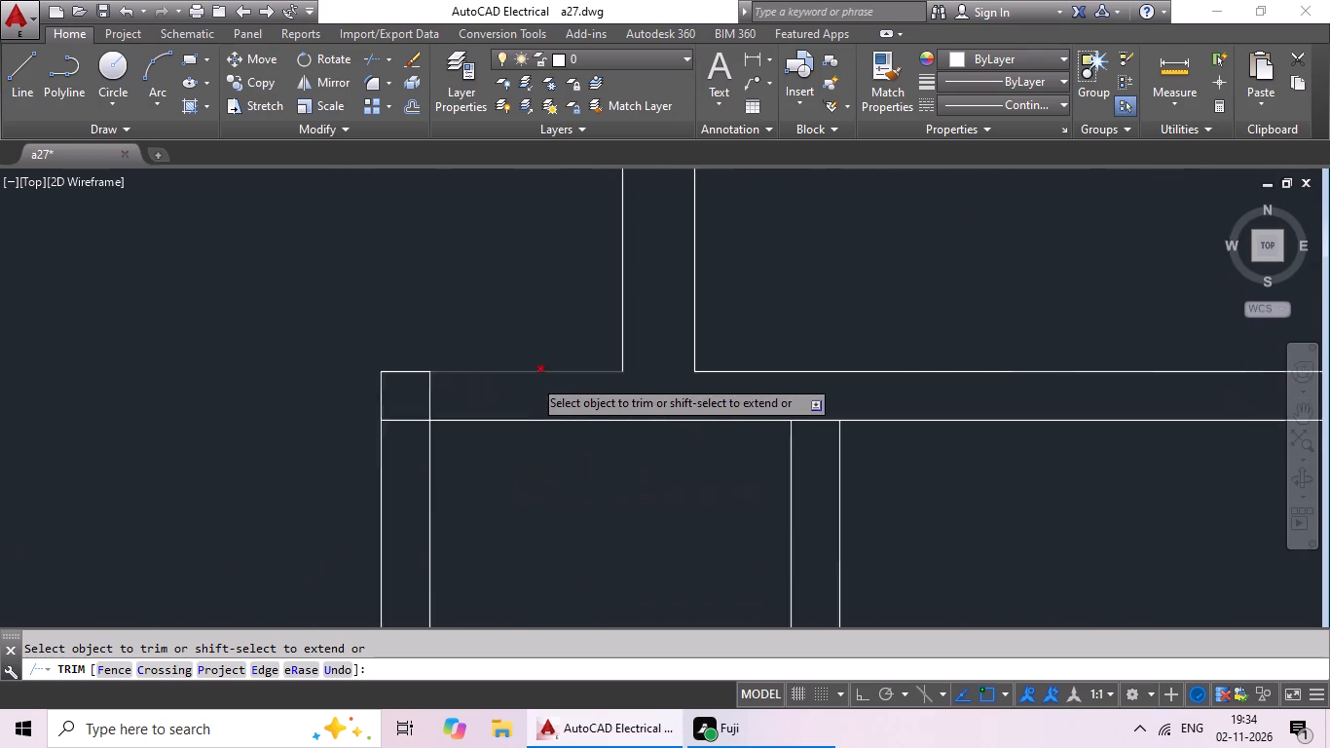
{"action": "scroll", "coordinate": [533, 378], "scroll_direction": "up", "scroll_amount": 1}
{"action": "scroll", "coordinate": [407, 407], "scroll_direction": "up", "scroll_amount": 3}
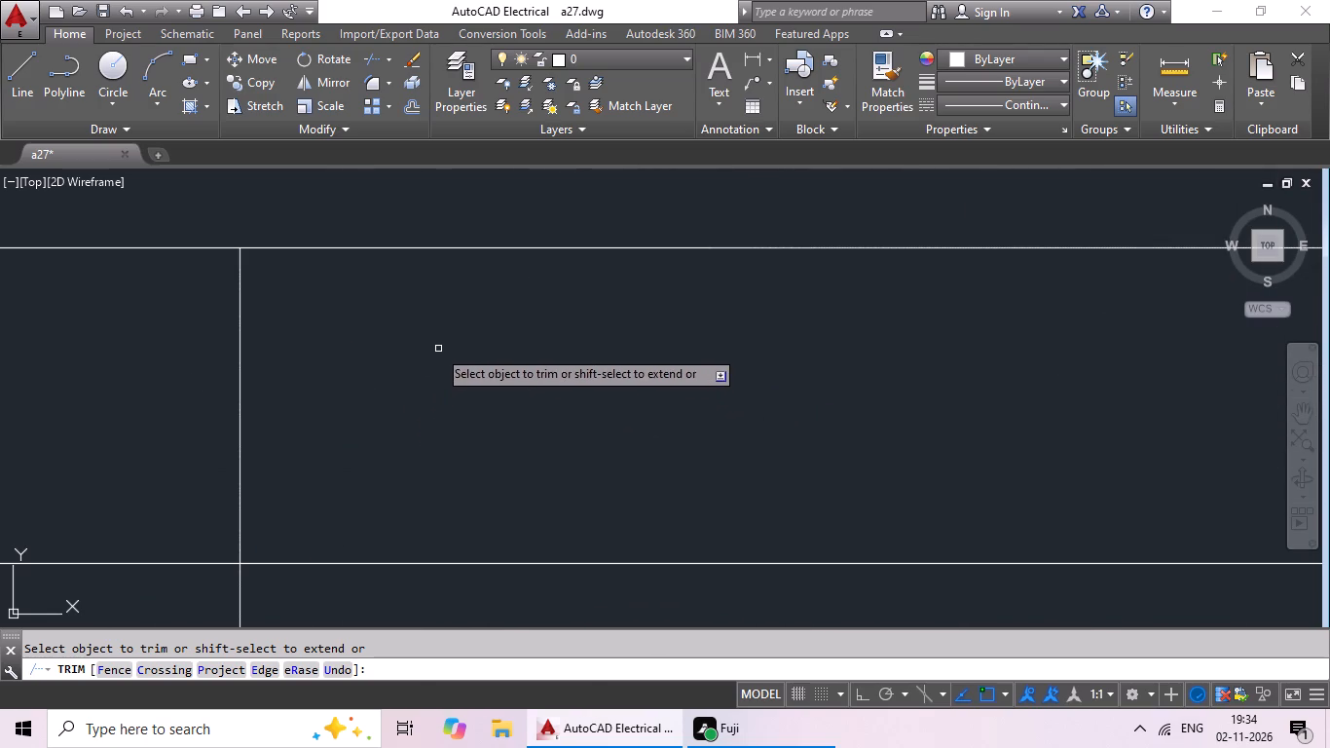
{"action": "left_click_drag", "start_coordinate": [435, 350], "coordinate": [64, 496]}
{"action": "left_click", "coordinate": [102, 450]}
{"action": "left_click_drag", "start_coordinate": [108, 444], "coordinate": [71, 621]}
{"action": "left_click_drag", "start_coordinate": [85, 597], "coordinate": [159, 554]}
Trim the overlapping lines where the left wing's lowest horizontal partition meets the lower vertical partition.
{"action": "scroll", "coordinate": [342, 438], "scroll_direction": "down", "scroll_amount": 3}
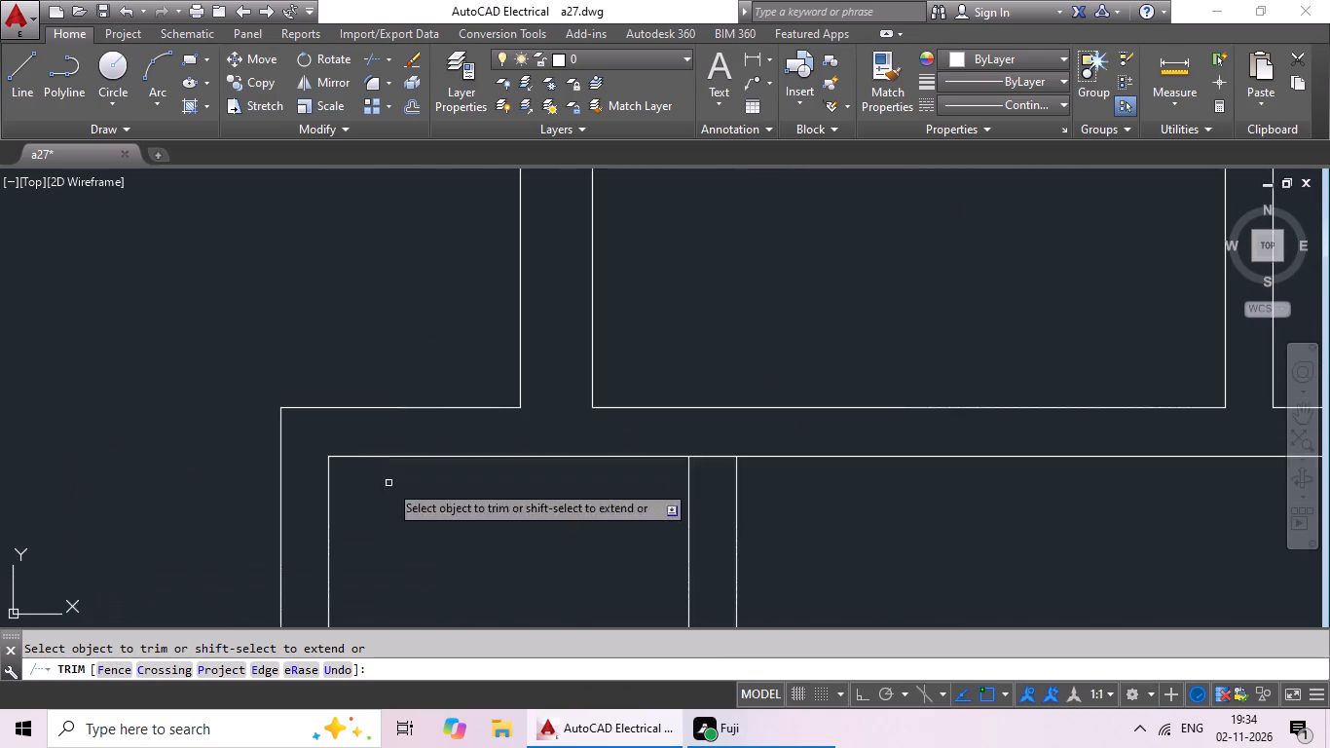
{"action": "scroll", "coordinate": [392, 489], "scroll_direction": "down", "scroll_amount": 3}
{"action": "middle_click_drag", "start_coordinate": [425, 528], "coordinate": [374, 382]}
{"action": "scroll", "coordinate": [565, 415], "scroll_direction": "down", "scroll_amount": 2}
{"action": "middle_click_drag", "start_coordinate": [563, 441], "coordinate": [370, 486]}
{"action": "middle_click_drag", "start_coordinate": [714, 444], "coordinate": [591, 506]}
{"action": "scroll", "coordinate": [297, 426], "scroll_direction": "up", "scroll_amount": 5}
{"action": "middle_click_drag", "start_coordinate": [305, 503], "coordinate": [322, 455]}
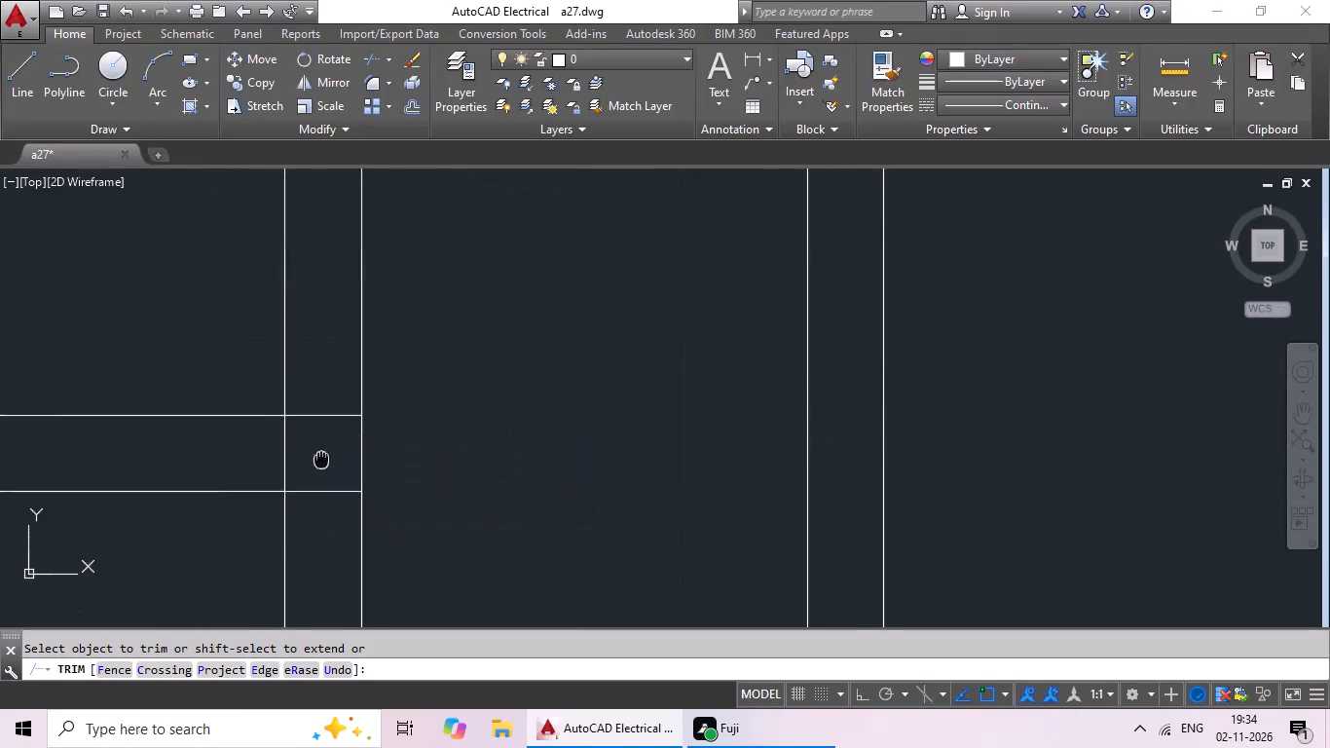
{"action": "middle_click_drag", "start_coordinate": [322, 455], "coordinate": [330, 411]}
{"action": "scroll", "coordinate": [334, 384], "scroll_direction": "up", "scroll_amount": 2}
{"action": "left_click_drag", "start_coordinate": [353, 308], "coordinate": [305, 555]}
{"action": "left_click_drag", "start_coordinate": [306, 549], "coordinate": [314, 523]}
{"action": "left_click_drag", "start_coordinate": [337, 418], "coordinate": [134, 468]}
{"action": "left_click_drag", "start_coordinate": [134, 468], "coordinate": [173, 470]}
Trim the overlapping lines where the left wing's lowest horizontal partition meets the left outer wall.
{"action": "scroll", "coordinate": [352, 454], "scroll_direction": "down", "scroll_amount": 4}
{"action": "middle_click_drag", "start_coordinate": [215, 506], "coordinate": [642, 540]}
{"action": "scroll", "coordinate": [364, 494], "scroll_direction": "up", "scroll_amount": 5}
{"action": "left_click_drag", "start_coordinate": [461, 418], "coordinate": [460, 419]}
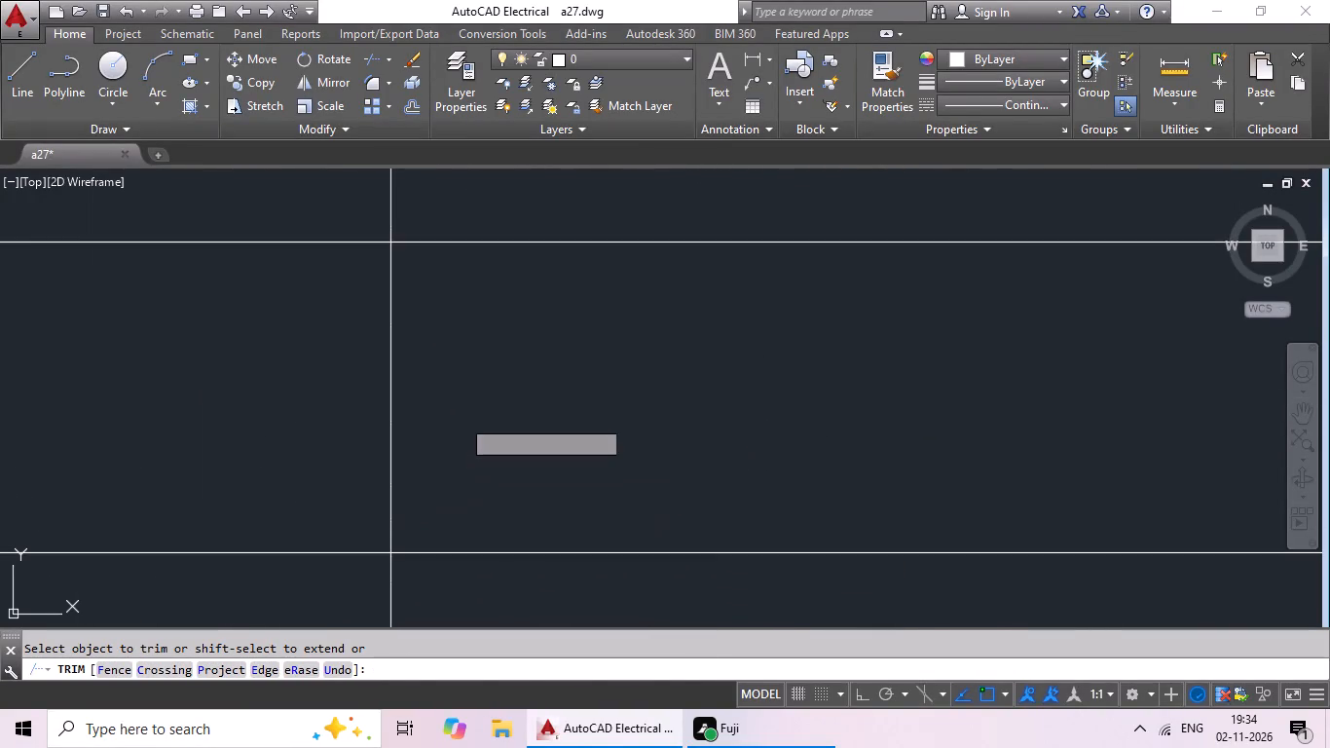
{"action": "left_click_drag", "start_coordinate": [460, 419], "coordinate": [297, 467]}
{"action": "left_click", "coordinate": [297, 467]}
{"action": "scroll", "coordinate": [314, 414], "scroll_direction": "down", "scroll_amount": 2}
{"action": "left_click_drag", "start_coordinate": [267, 263], "coordinate": [262, 515]}
{"action": "left_click", "coordinate": [262, 509]}
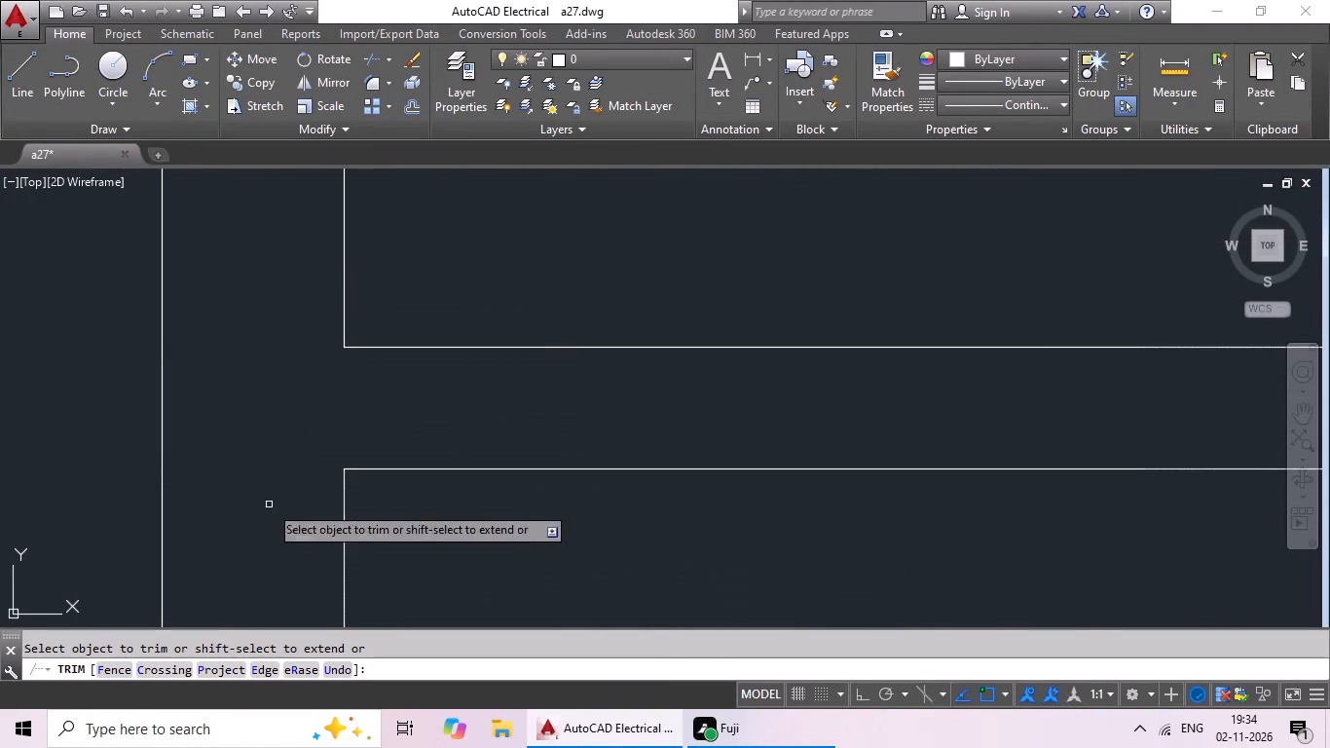
Trim the overlapping lines where the right wing's second horizontal partition from the top meets the right outer wall.
{"action": "scroll", "coordinate": [529, 448], "scroll_direction": "down", "scroll_amount": 3}
{"action": "scroll", "coordinate": [626, 459], "scroll_direction": "down", "scroll_amount": 5}
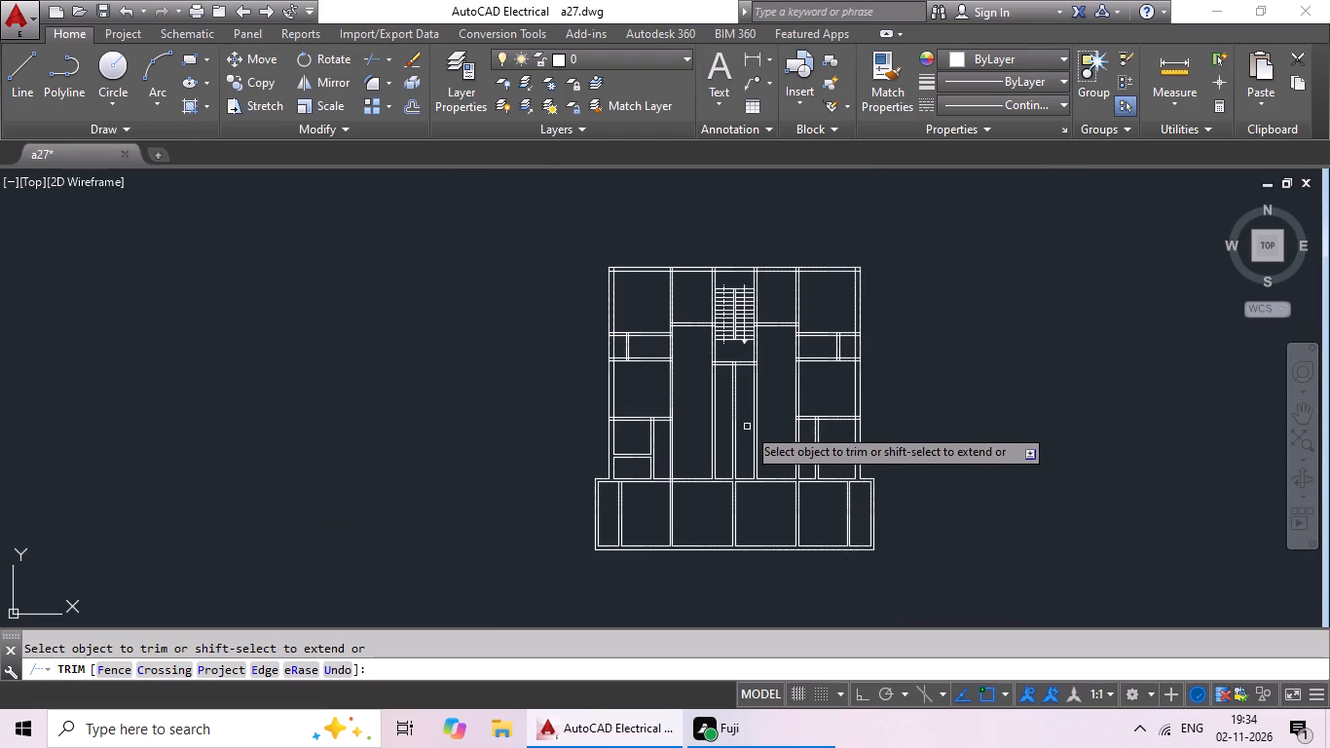
{"action": "scroll", "coordinate": [743, 434], "scroll_direction": "down", "scroll_amount": 1}
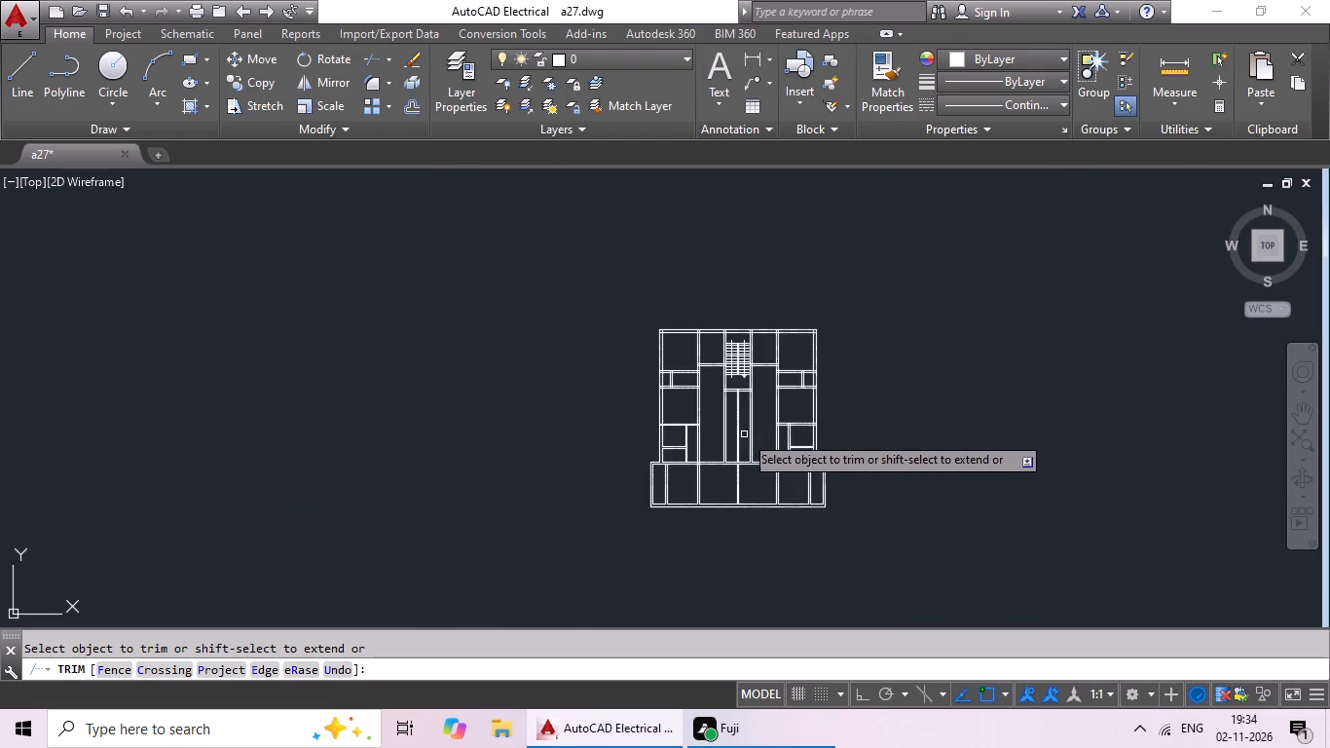
{"action": "scroll", "coordinate": [744, 434], "scroll_direction": "down", "scroll_amount": 4}
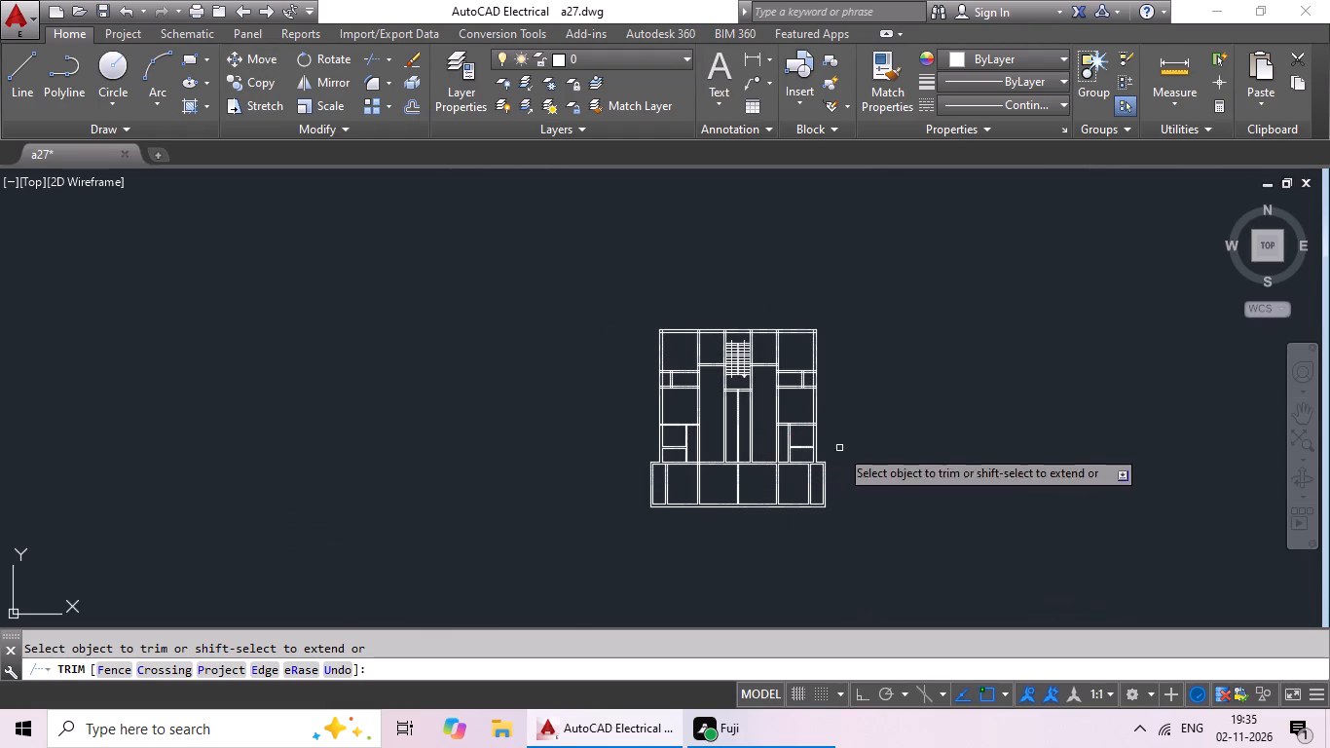
{"action": "scroll", "coordinate": [792, 367], "scroll_direction": "up", "scroll_amount": 5}
{"action": "middle_click_drag", "start_coordinate": [889, 379], "coordinate": [430, 320]}
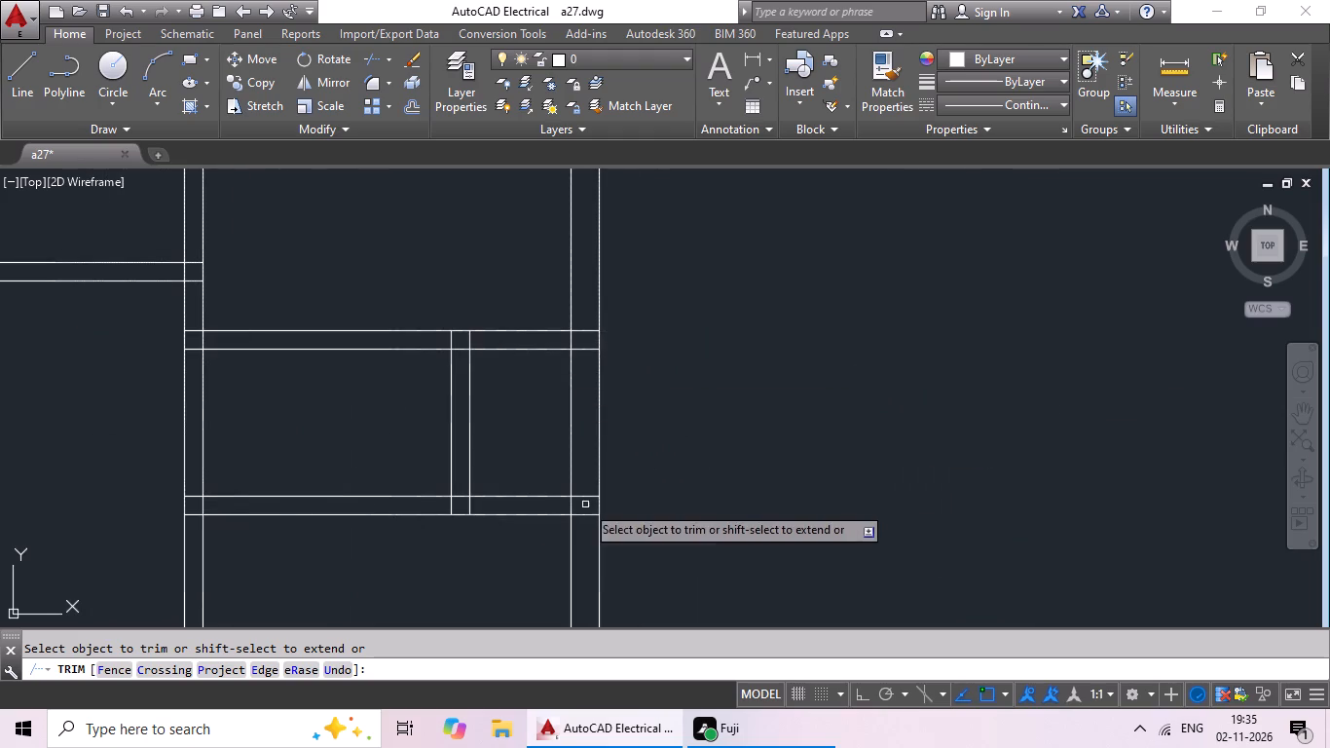
{"action": "scroll", "coordinate": [581, 511], "scroll_direction": "up", "scroll_amount": 4}
{"action": "left_click_drag", "start_coordinate": [635, 370], "coordinate": [591, 559]}
{"action": "left_click_drag", "start_coordinate": [634, 458], "coordinate": [569, 578]}
{"action": "left_click_drag", "start_coordinate": [594, 512], "coordinate": [601, 488]}
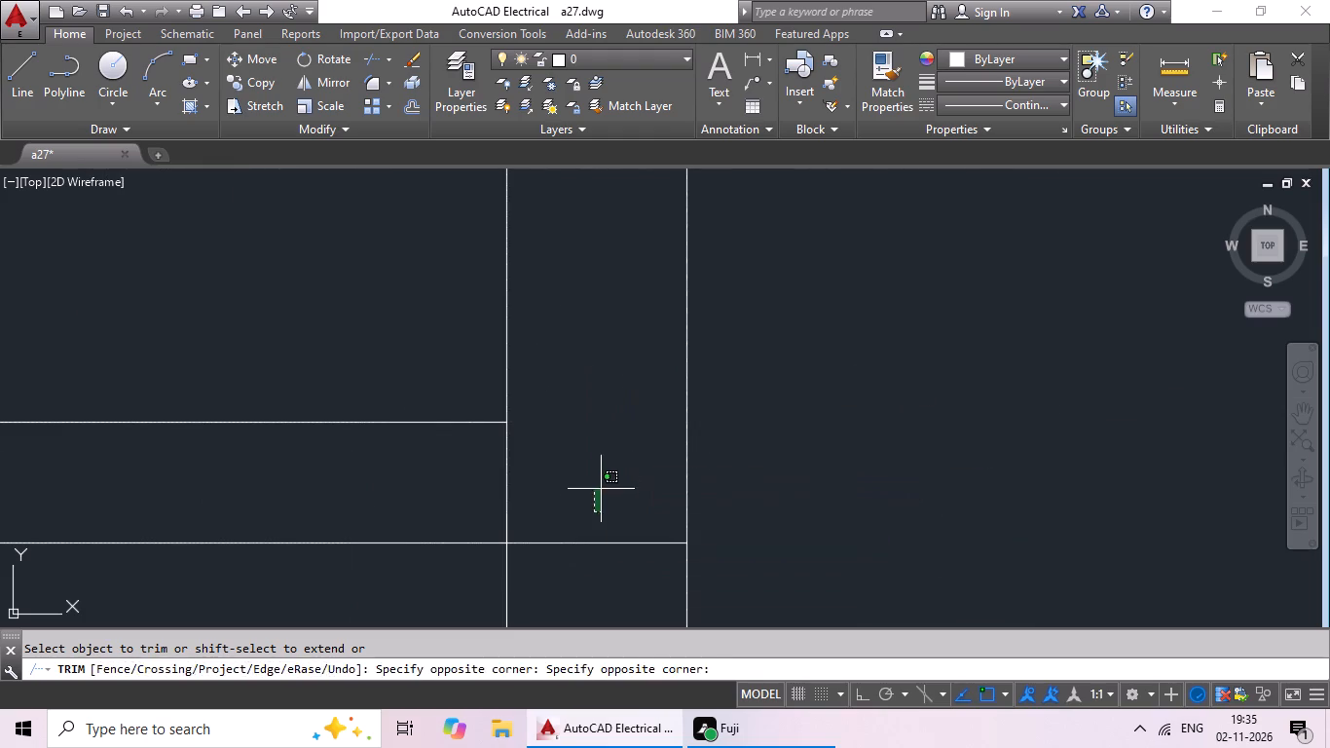
{"action": "left_click_drag", "start_coordinate": [601, 488], "coordinate": [602, 470]}
{"action": "left_click_drag", "start_coordinate": [607, 427], "coordinate": [544, 607]}
{"action": "left_click_drag", "start_coordinate": [556, 575], "coordinate": [567, 465]}
{"action": "left_click_drag", "start_coordinate": [584, 457], "coordinate": [425, 492]}
{"action": "left_click_drag", "start_coordinate": [451, 479], "coordinate": [566, 474]}
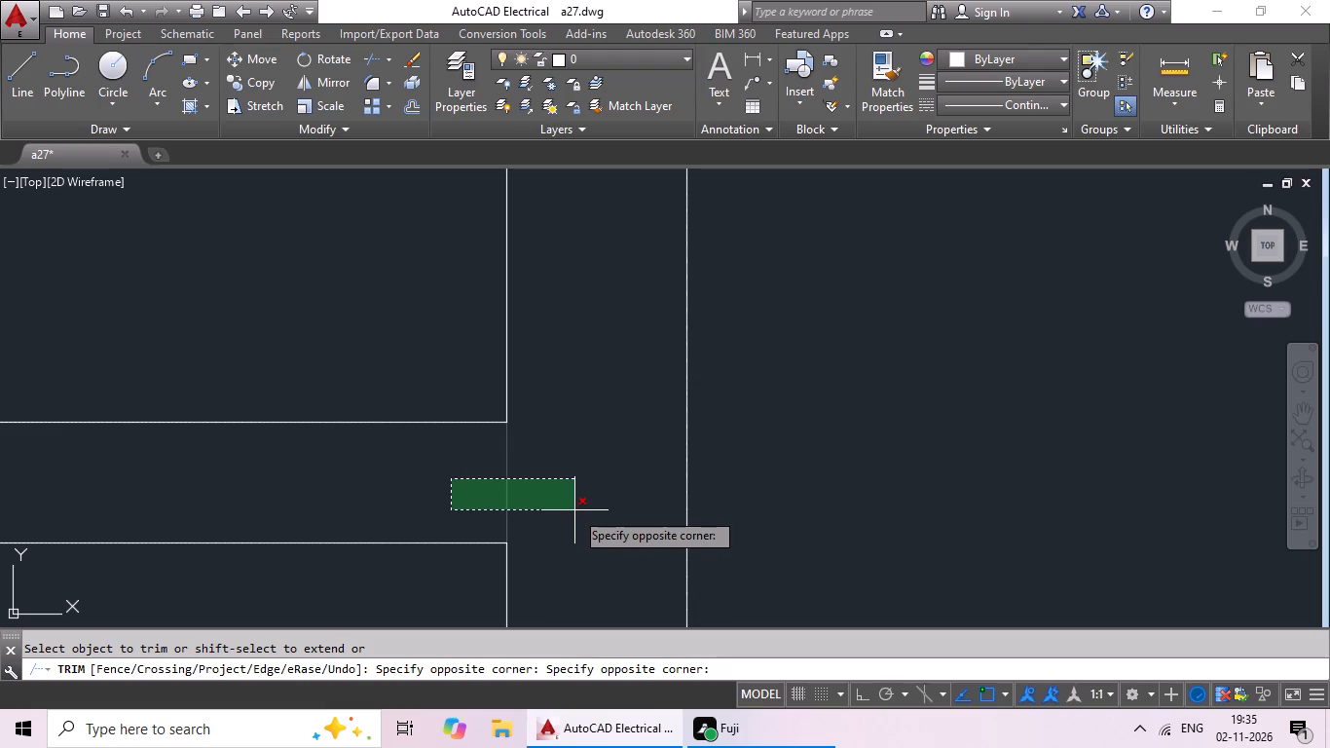
{"action": "left_click", "coordinate": [508, 491]}
Trim the overlapping lines where the right wing's short upper vertical partition meets the second horizontal partition from the top.
{"action": "scroll", "coordinate": [545, 471], "scroll_direction": "down", "scroll_amount": 2}
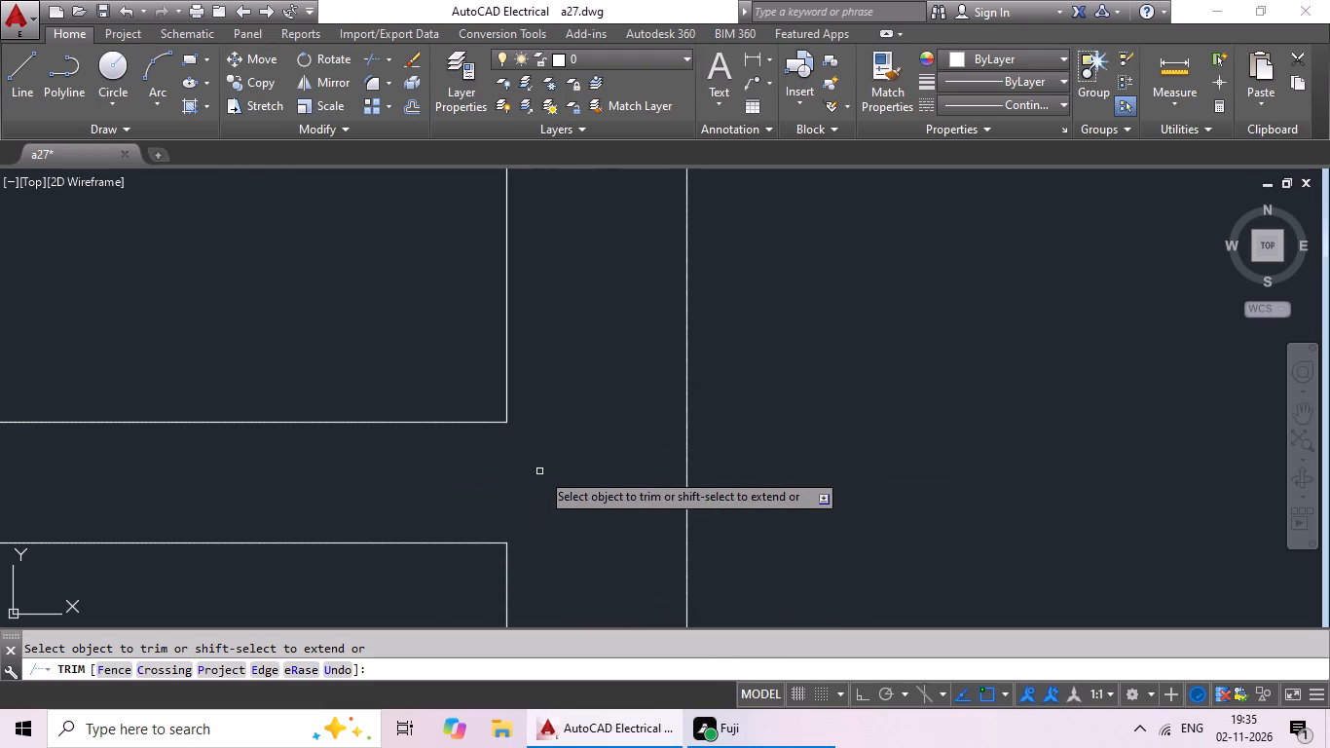
{"action": "scroll", "coordinate": [540, 471], "scroll_direction": "down", "scroll_amount": 2}
{"action": "middle_click_drag", "start_coordinate": [460, 503], "coordinate": [499, 605]}
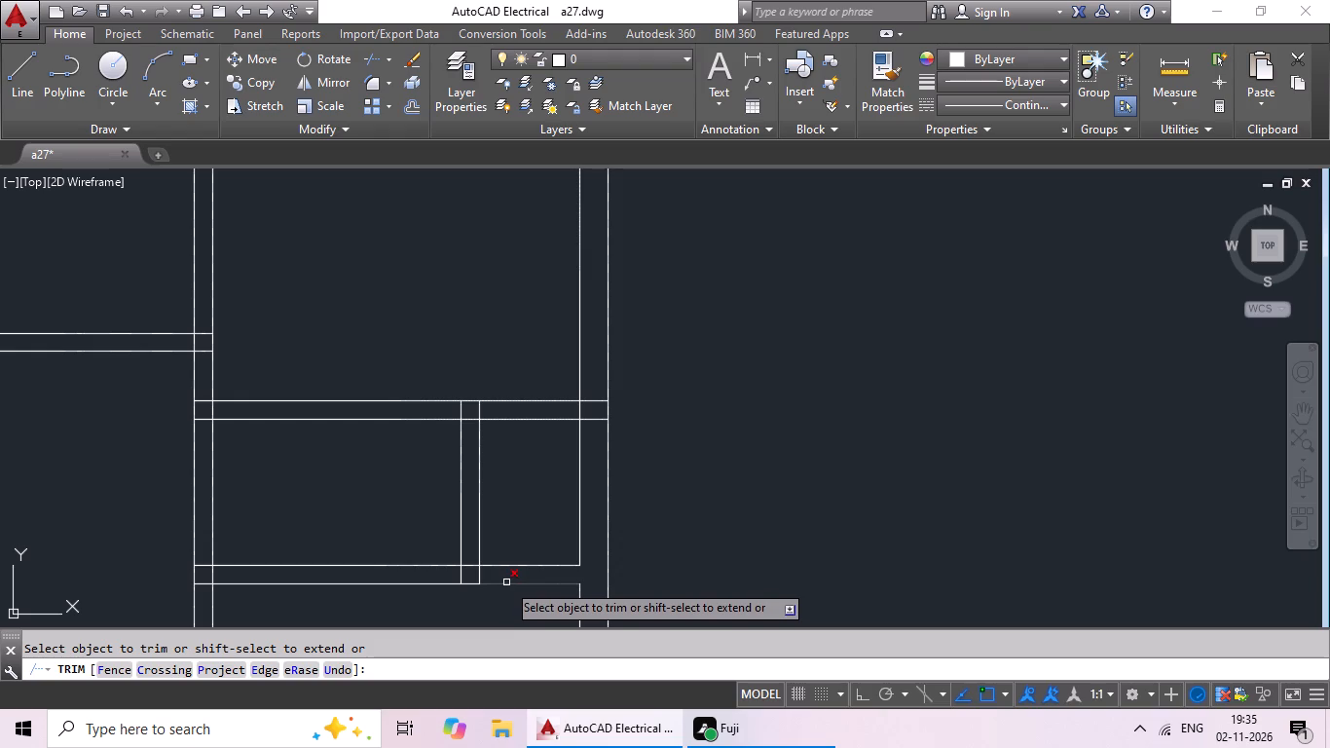
{"action": "scroll", "coordinate": [502, 582], "scroll_direction": "down", "scroll_amount": 3}
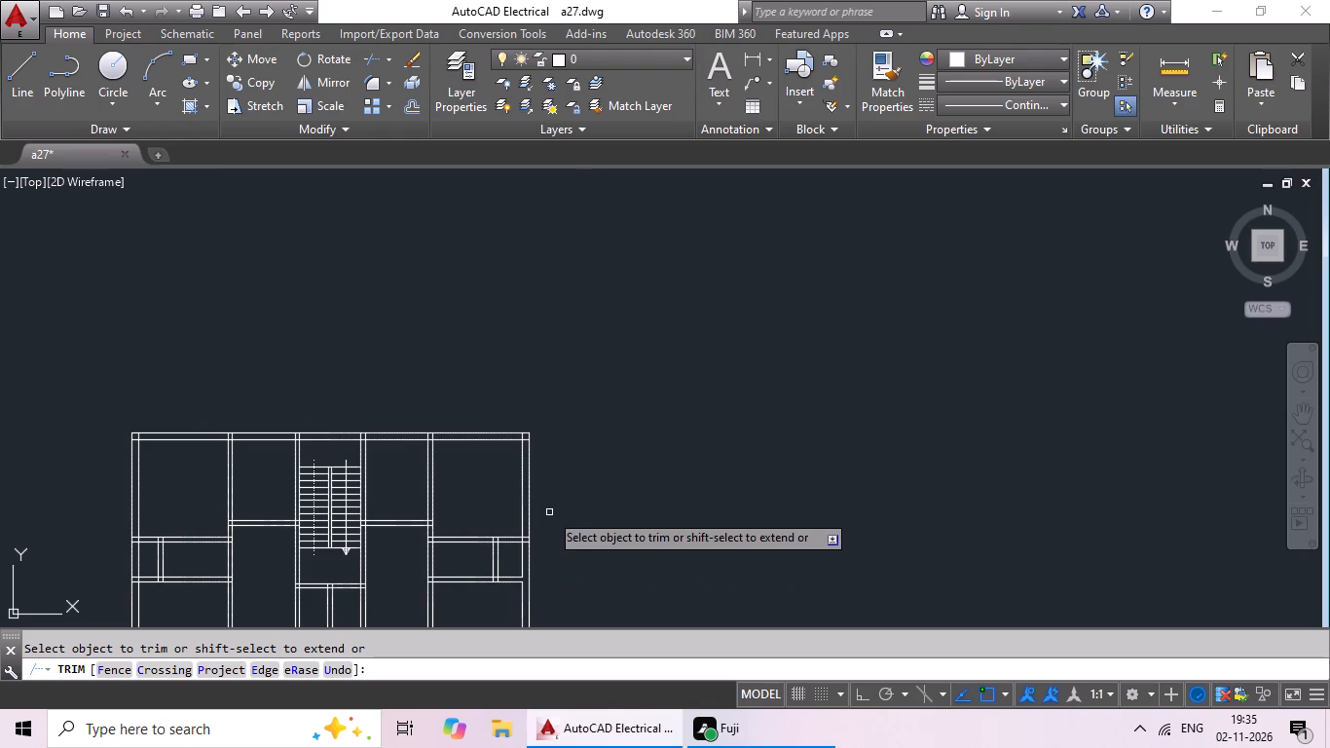
{"action": "middle_click_drag", "start_coordinate": [516, 531], "coordinate": [545, 428]}
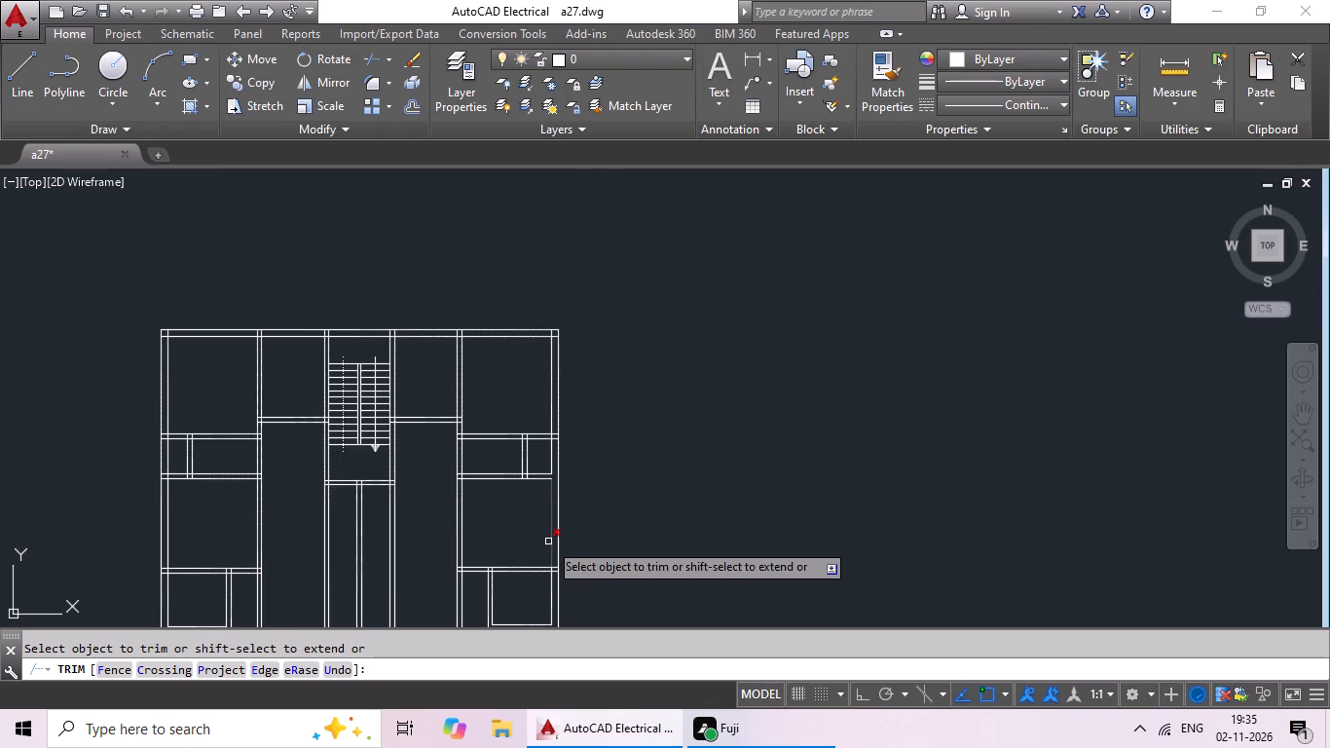
{"action": "middle_click_drag", "start_coordinate": [521, 524], "coordinate": [553, 416]}
{"action": "scroll", "coordinate": [582, 360], "scroll_direction": "up", "scroll_amount": 5}
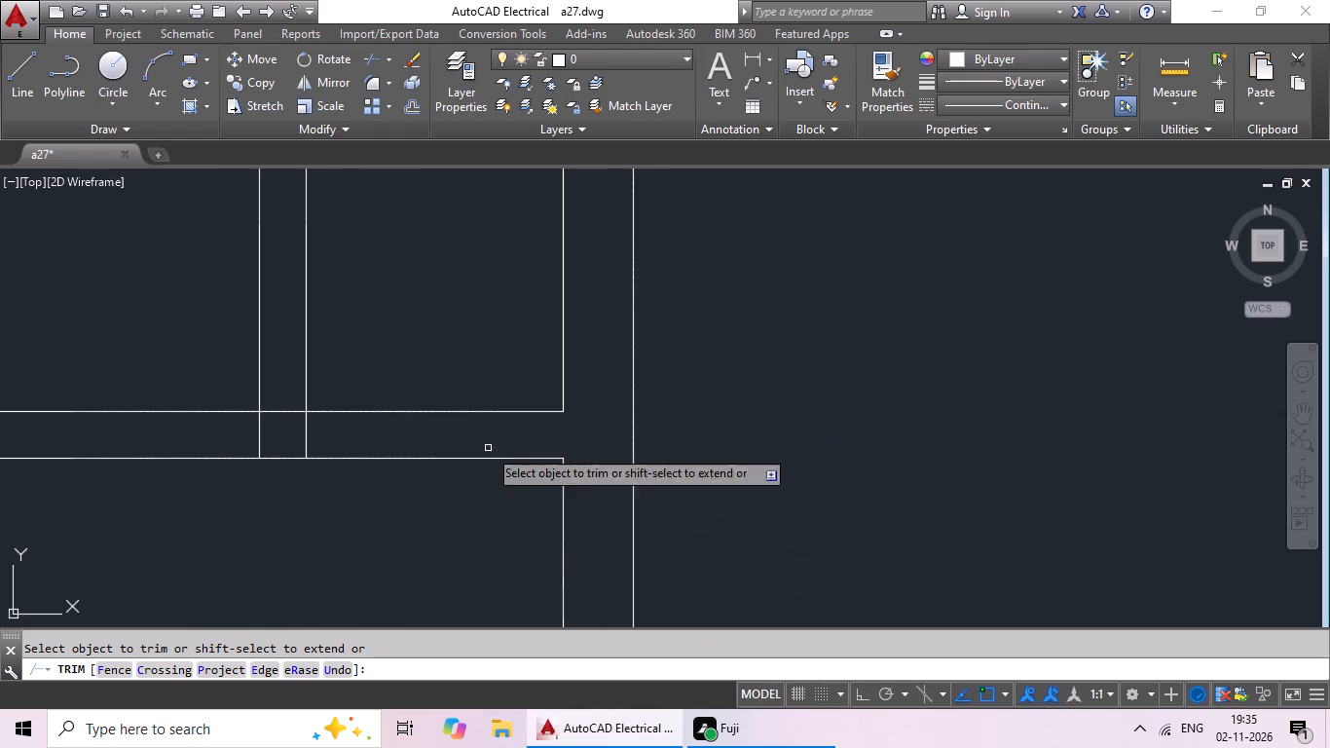
{"action": "scroll", "coordinate": [281, 441], "scroll_direction": "up", "scroll_amount": 2}
{"action": "left_click_drag", "start_coordinate": [439, 430], "coordinate": [222, 432]}
{"action": "left_click", "coordinate": [219, 434]}
{"action": "left_click_drag", "start_coordinate": [308, 316], "coordinate": [272, 417]}
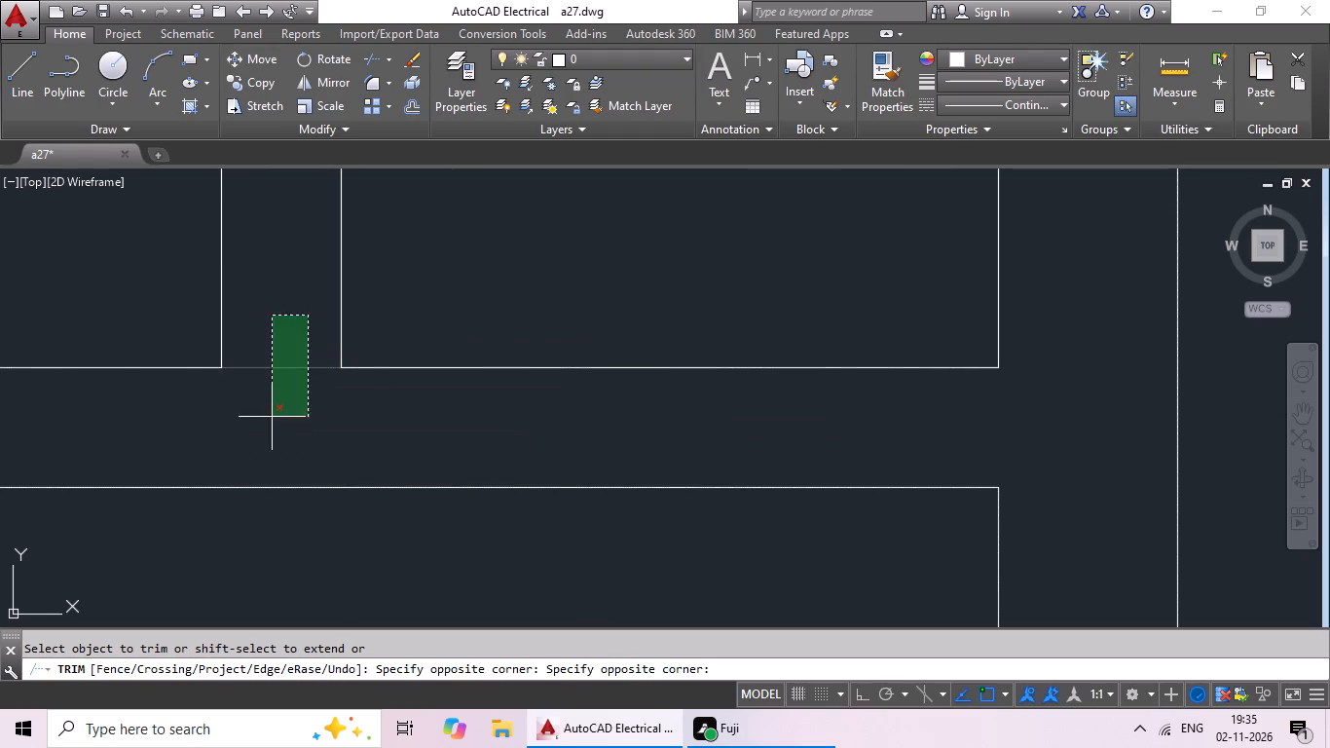
{"action": "left_click", "coordinate": [272, 417]}
Trim the overlapping lines where the right wing's second horizontal partition from the top meets the wing's inner vertical wall.
{"action": "scroll", "coordinate": [461, 385], "scroll_direction": "down", "scroll_amount": 4}
{"action": "middle_click_drag", "start_coordinate": [380, 487], "coordinate": [671, 506]}
{"action": "scroll", "coordinate": [467, 421], "scroll_direction": "up", "scroll_amount": 3}
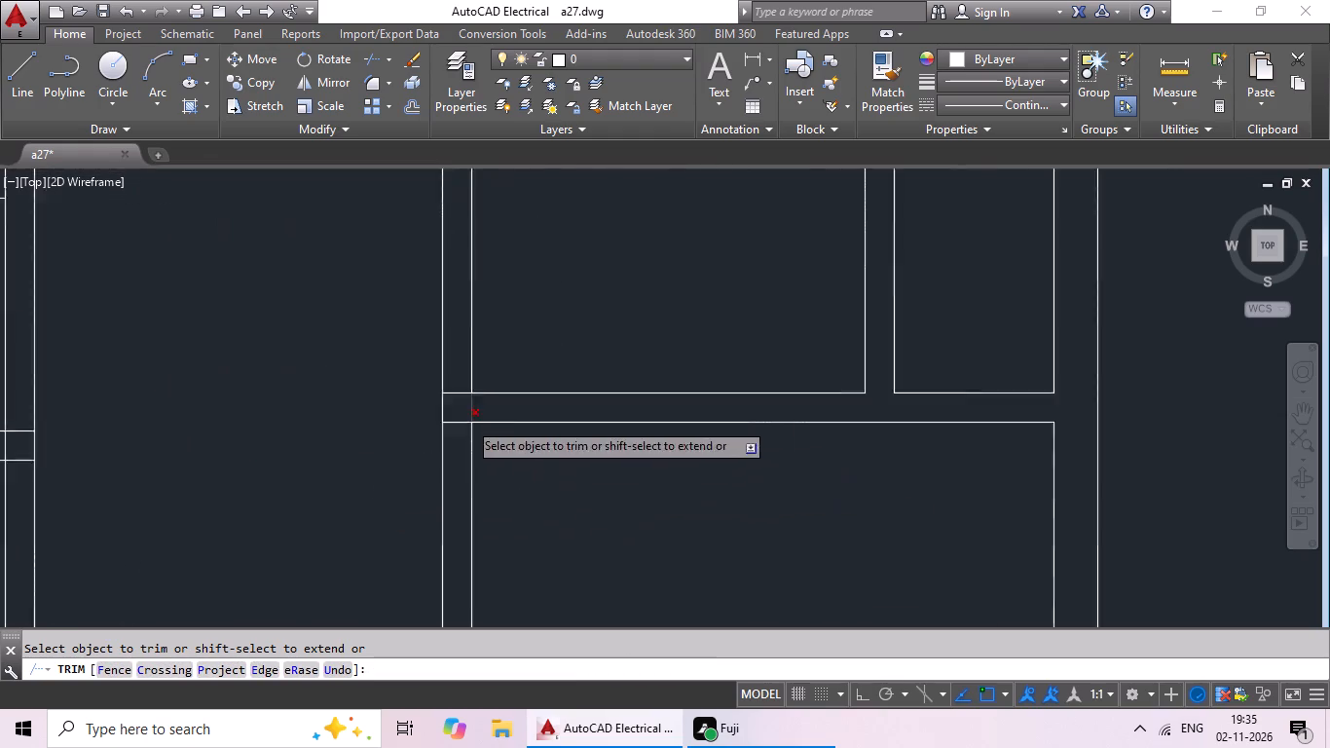
{"action": "scroll", "coordinate": [467, 422], "scroll_direction": "up", "scroll_amount": 2}
{"action": "left_click_drag", "start_coordinate": [580, 334], "coordinate": [464, 397]}
{"action": "left_click", "coordinate": [464, 399]}
{"action": "left_click_drag", "start_coordinate": [439, 223], "coordinate": [366, 437]}
{"action": "left_click", "coordinate": [362, 445]}
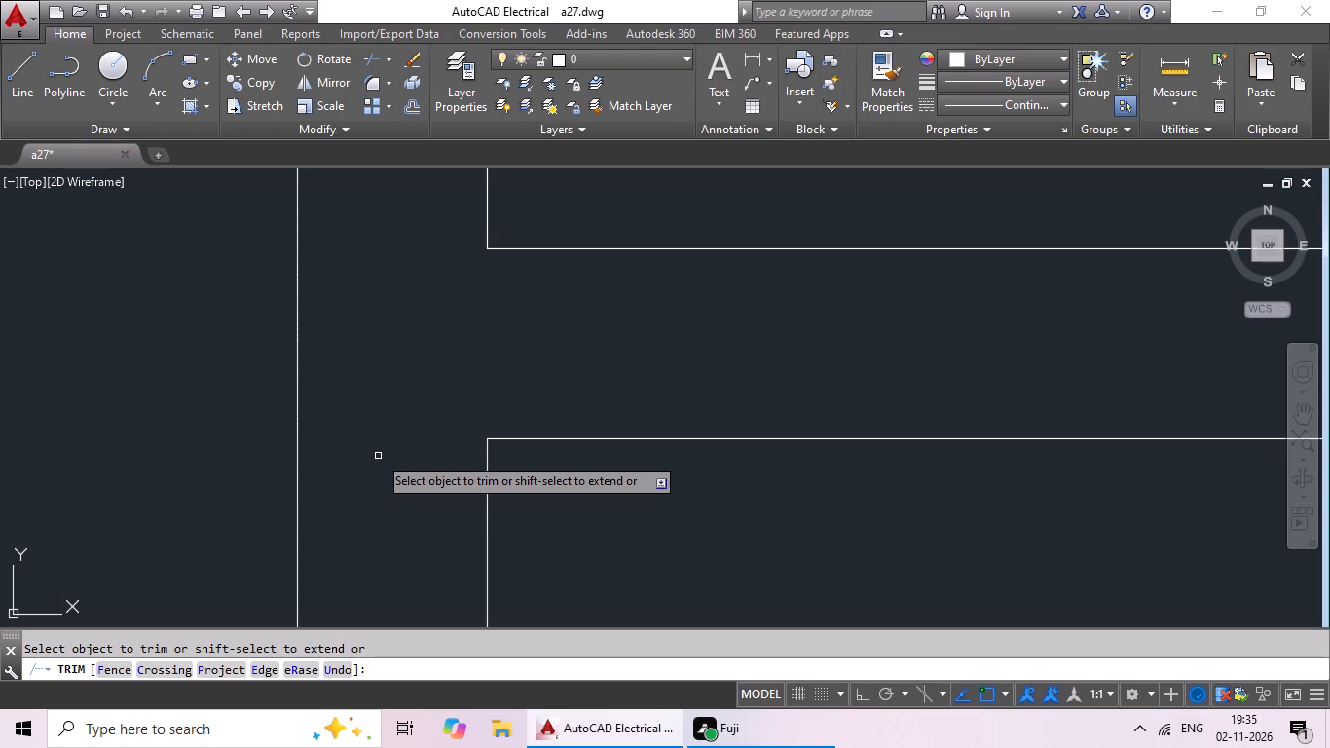
Trim the overlapping lines where the right wing's uppermost horizontal partition meets the right outer wall.
{"action": "scroll", "coordinate": [451, 462], "scroll_direction": "down", "scroll_amount": 3}
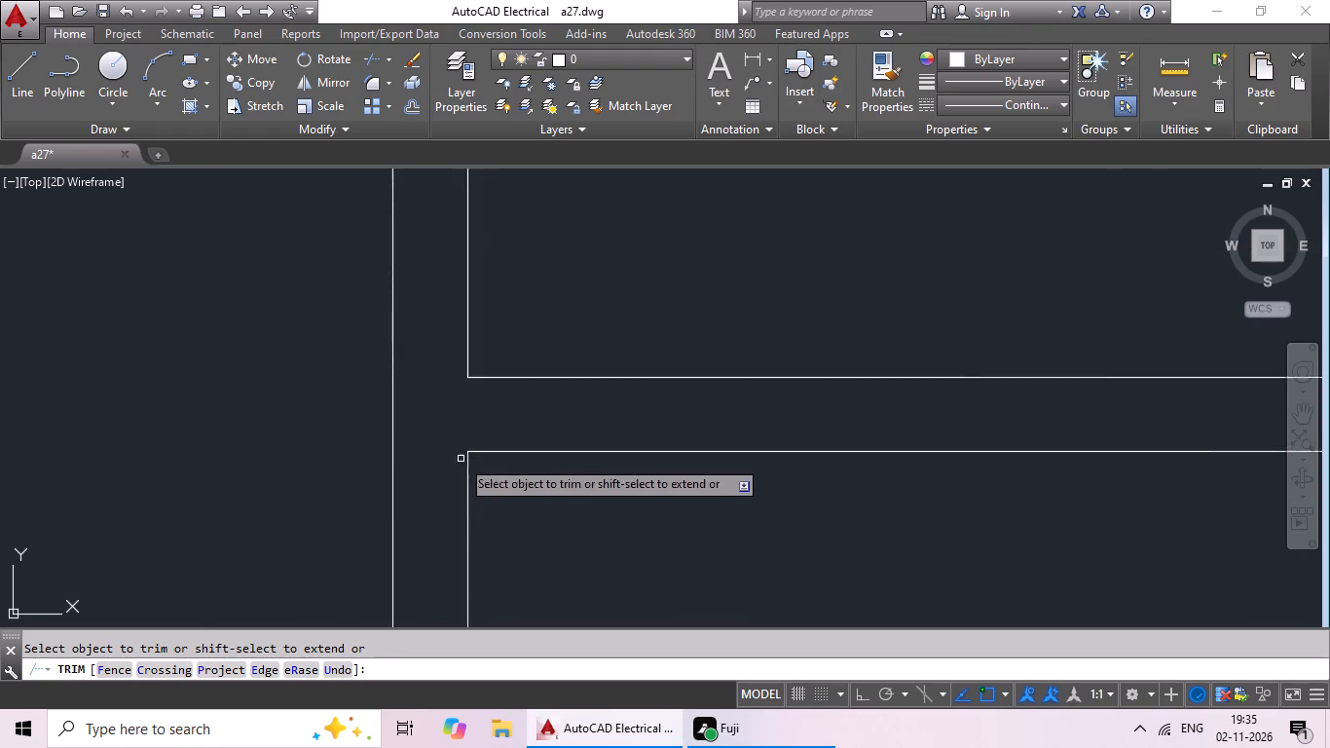
{"action": "scroll", "coordinate": [461, 459], "scroll_direction": "down", "scroll_amount": 5}
{"action": "scroll", "coordinate": [588, 454], "scroll_direction": "up", "scroll_amount": 8}
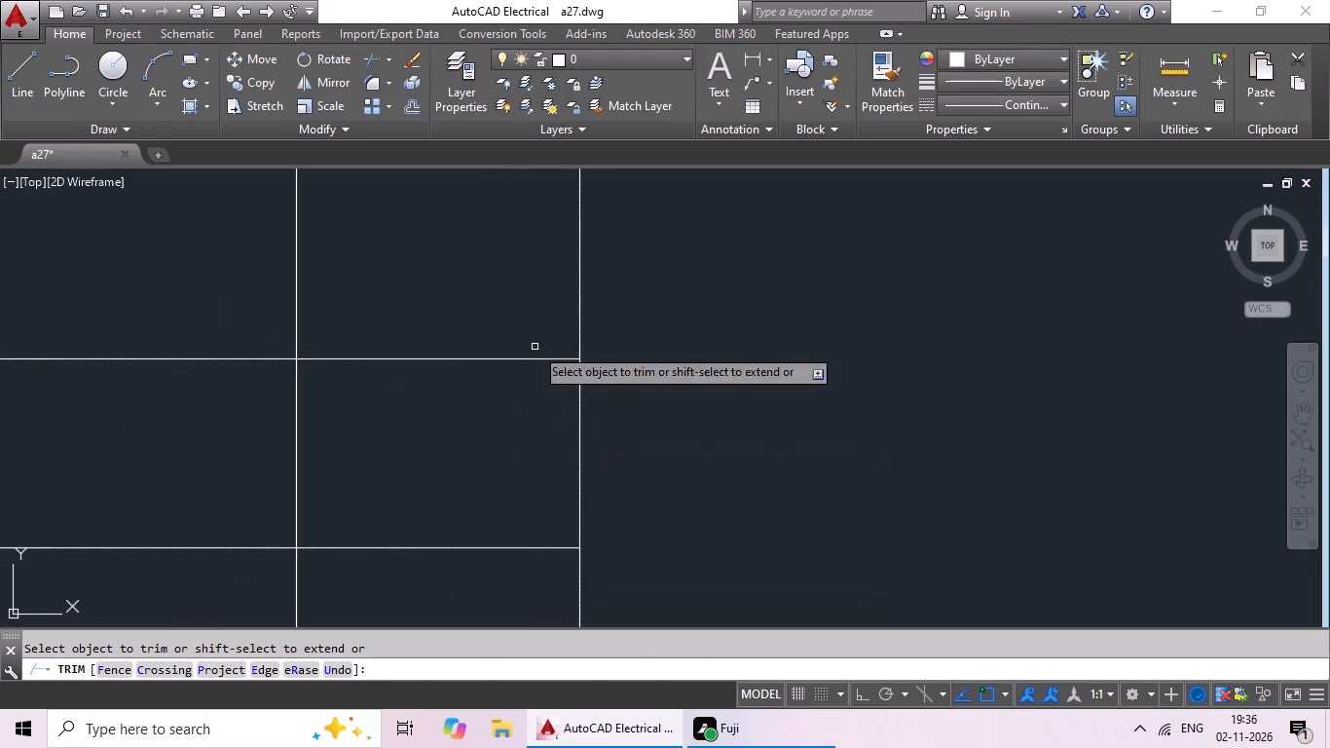
{"action": "left_click_drag", "start_coordinate": [517, 333], "coordinate": [458, 565]}
{"action": "left_click_drag", "start_coordinate": [458, 565], "coordinate": [465, 554]}
{"action": "left_click_drag", "start_coordinate": [481, 437], "coordinate": [153, 440]}
{"action": "left_click_drag", "start_coordinate": [153, 441], "coordinate": [176, 441]}
Trim the overlapping lines where the right wing's short upper vertical partition meets the uppermost horizontal partition.
{"action": "scroll", "coordinate": [359, 442], "scroll_direction": "down", "scroll_amount": 4}
{"action": "middle_click_drag", "start_coordinate": [252, 505], "coordinate": [477, 503]}
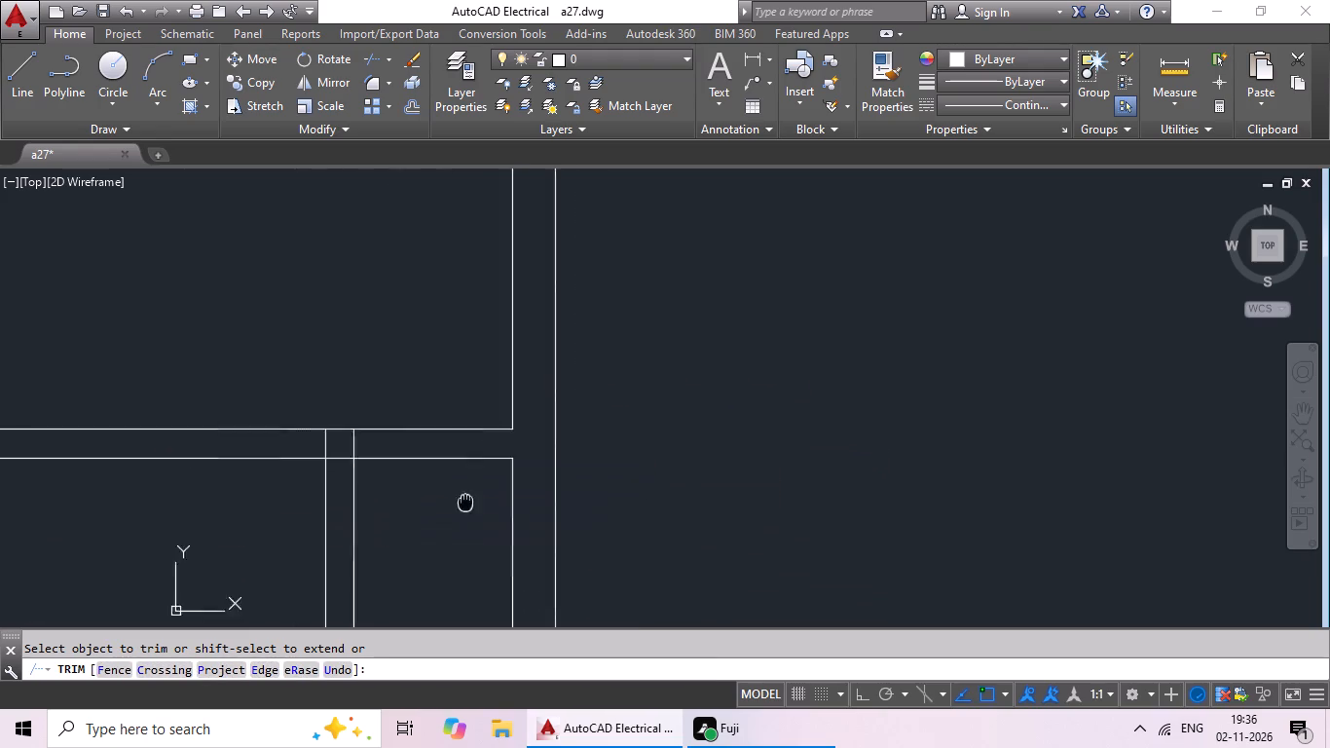
{"action": "middle_click_drag", "start_coordinate": [477, 503], "coordinate": [499, 503]}
{"action": "scroll", "coordinate": [400, 447], "scroll_direction": "up", "scroll_amount": 5}
{"action": "left_click_drag", "start_coordinate": [731, 383], "coordinate": [213, 486]}
{"action": "left_click_drag", "start_coordinate": [213, 486], "coordinate": [244, 481]}
{"action": "left_click_drag", "start_coordinate": [478, 502], "coordinate": [495, 579]}
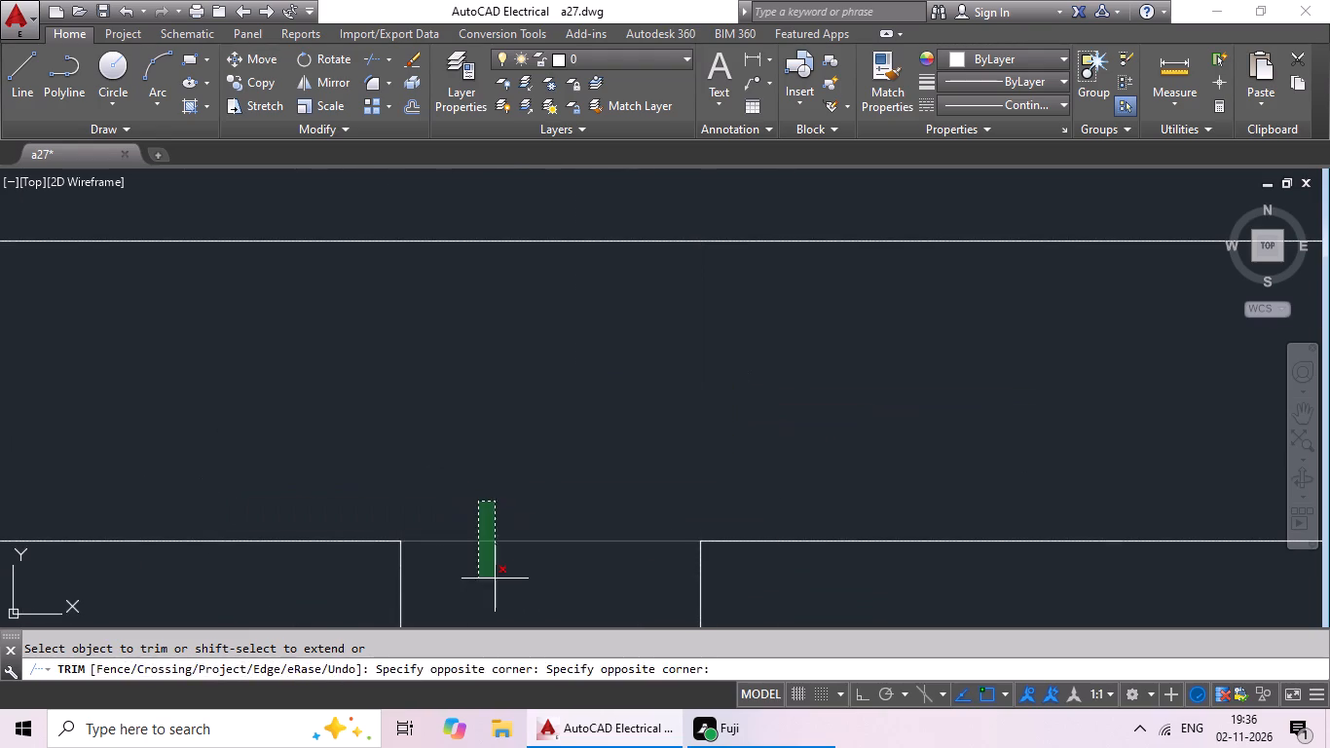
{"action": "left_click_drag", "start_coordinate": [495, 579], "coordinate": [497, 572]}
{"action": "left_click", "coordinate": [499, 569]}
Trim the overlapping lines where the right wing's uppermost horizontal partition meets the wing's inner vertical wall.
{"action": "scroll", "coordinate": [528, 524], "scroll_direction": "down", "scroll_amount": 5}
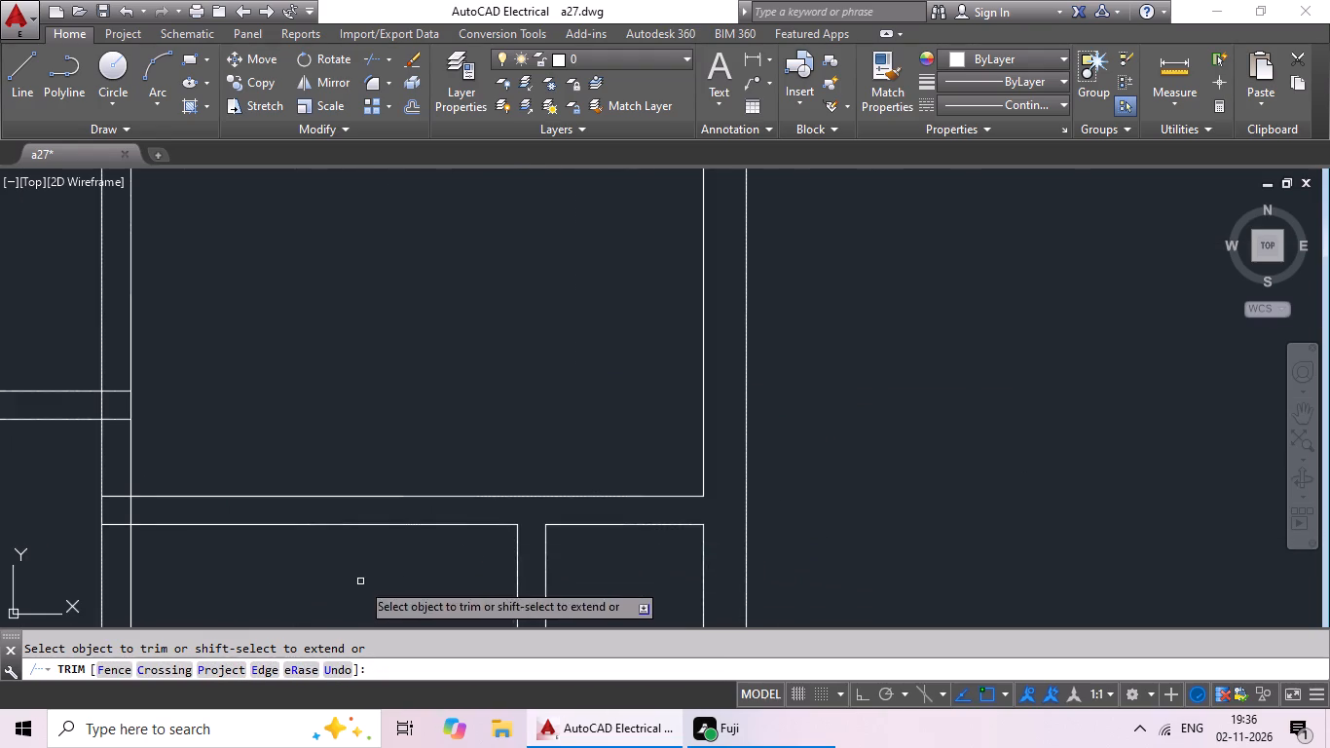
{"action": "middle_click_drag", "start_coordinate": [360, 581], "coordinate": [672, 449]}
{"action": "scroll", "coordinate": [437, 384], "scroll_direction": "up", "scroll_amount": 4}
{"action": "left_click_drag", "start_coordinate": [528, 347], "coordinate": [400, 374]}
{"action": "left_click", "coordinate": [400, 374]}
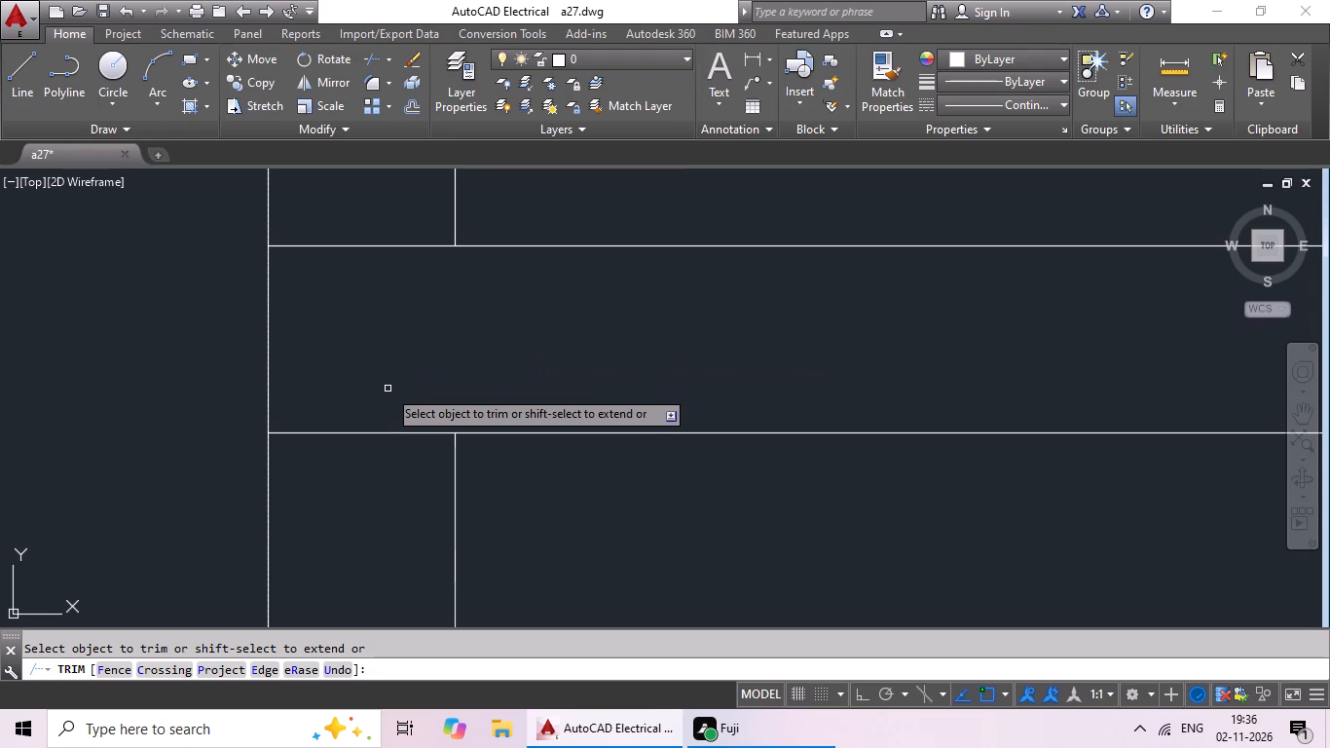
{"action": "scroll", "coordinate": [435, 369], "scroll_direction": "down", "scroll_amount": 3}
{"action": "middle_click_drag", "start_coordinate": [536, 449], "coordinate": [546, 308]}
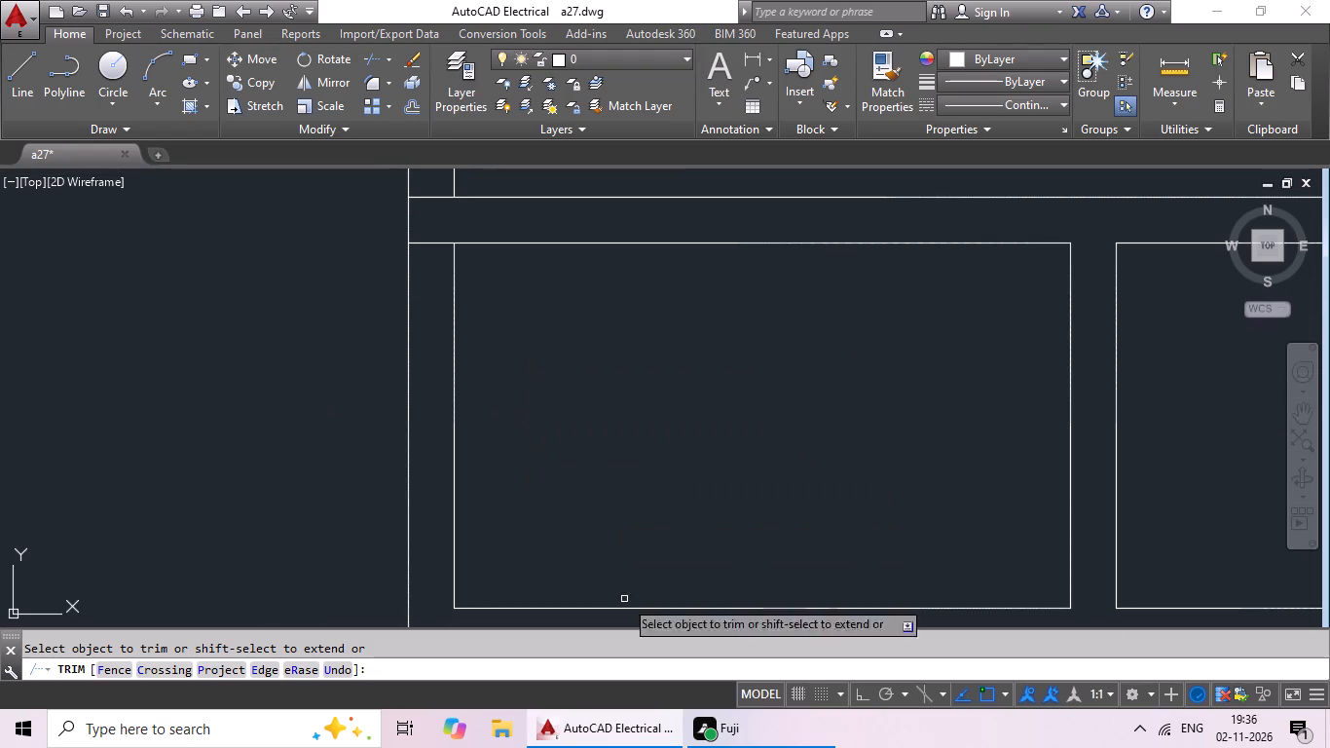
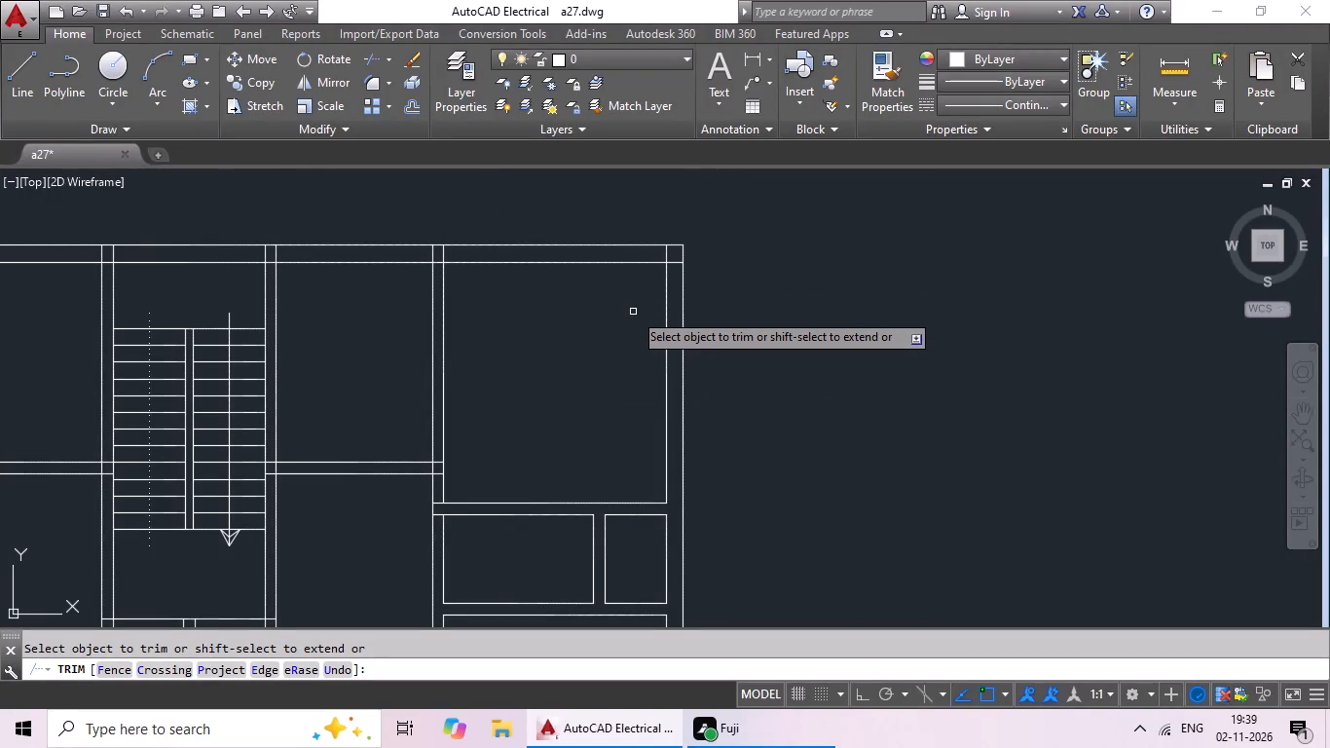
Trim the overlapping lines at the floor plan's top-right corner, where the top outer wall meets the right outer wall.
{"action": "scroll", "coordinate": [684, 257], "scroll_direction": "up", "scroll_amount": 4}
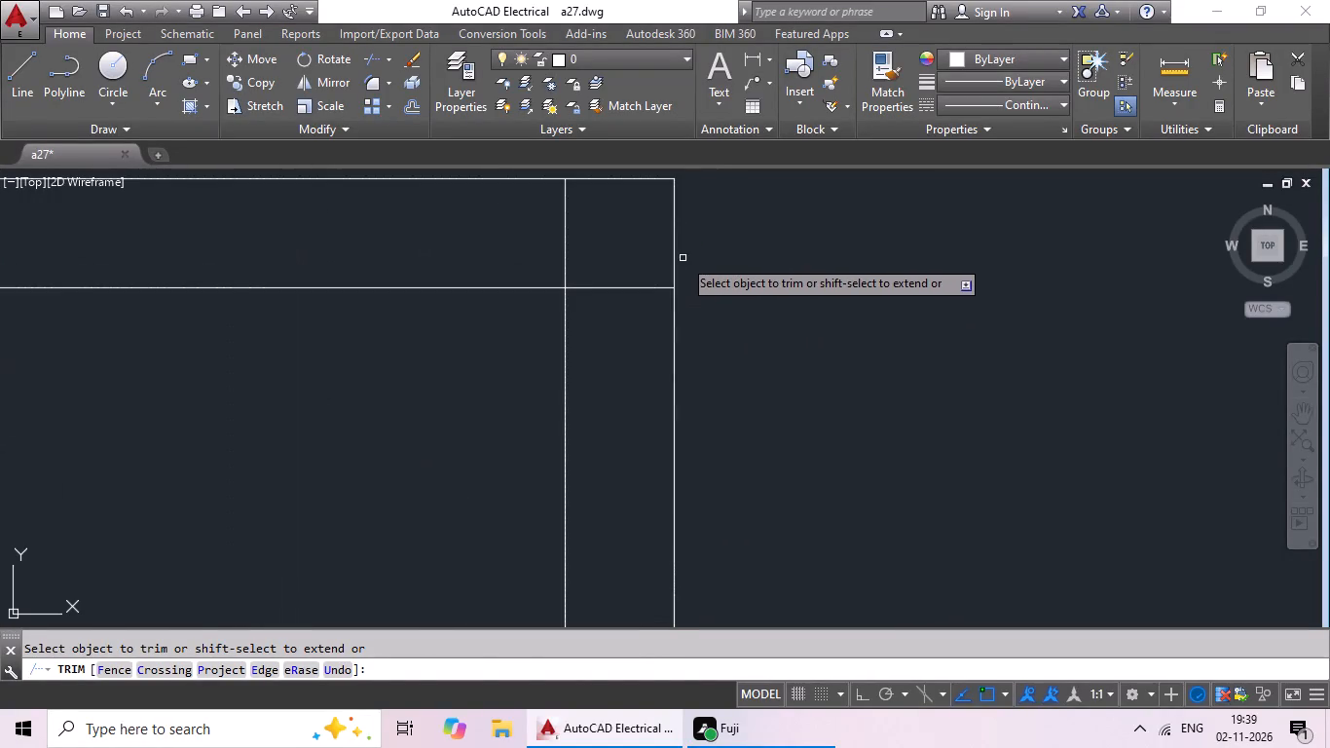
{"action": "left_click_drag", "start_coordinate": [652, 253], "coordinate": [638, 356]}
{"action": "left_click_drag", "start_coordinate": [636, 353], "coordinate": [633, 320]}
{"action": "left_click_drag", "start_coordinate": [622, 249], "coordinate": [522, 251]}
{"action": "left_click", "coordinate": [522, 251]}
Trim the overlapping lines where the right wing's inner vertical wall meets the top outer wall.
{"action": "scroll", "coordinate": [590, 255], "scroll_direction": "down", "scroll_amount": 3}
{"action": "middle_click_drag", "start_coordinate": [435, 414], "coordinate": [705, 442]}
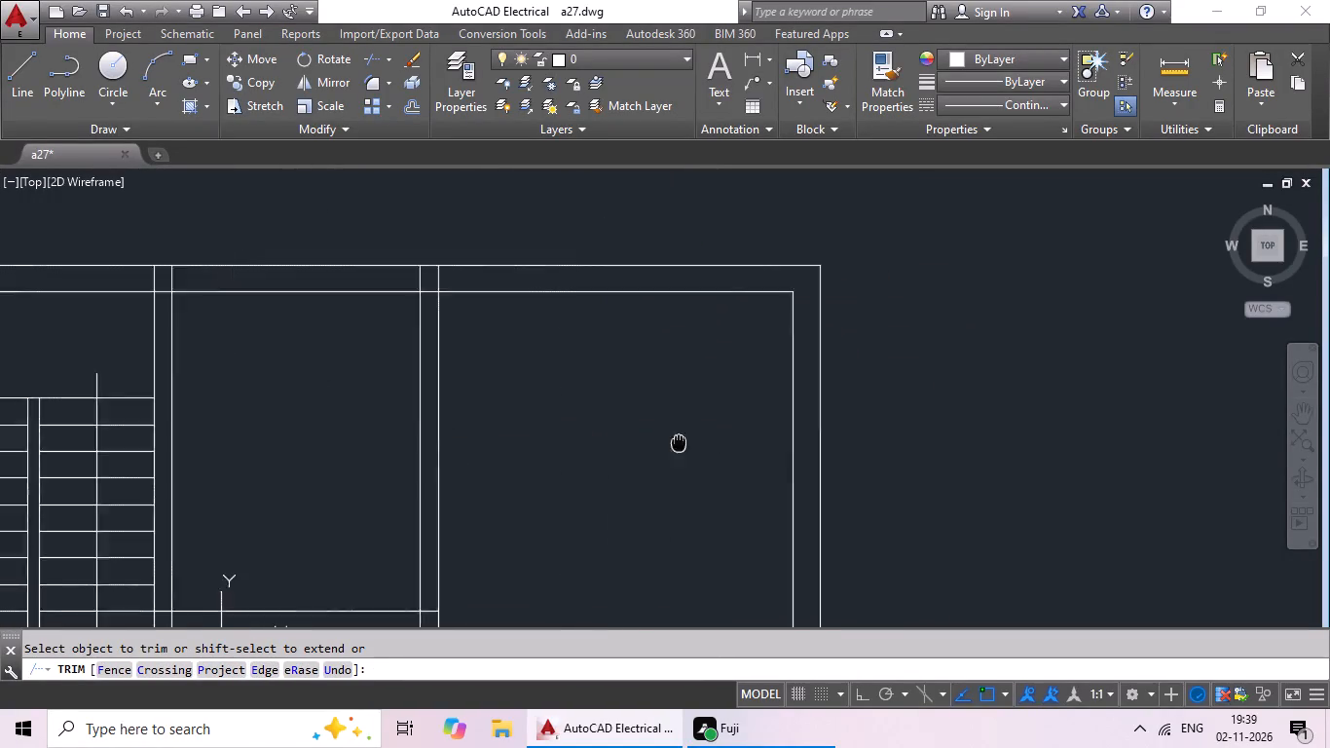
{"action": "middle_click_drag", "start_coordinate": [705, 442], "coordinate": [762, 441]}
{"action": "scroll", "coordinate": [521, 276], "scroll_direction": "up", "scroll_amount": 4}
{"action": "left_click_drag", "start_coordinate": [829, 265], "coordinate": [660, 306]}
{"action": "left_click_drag", "start_coordinate": [619, 314], "coordinate": [590, 321]}
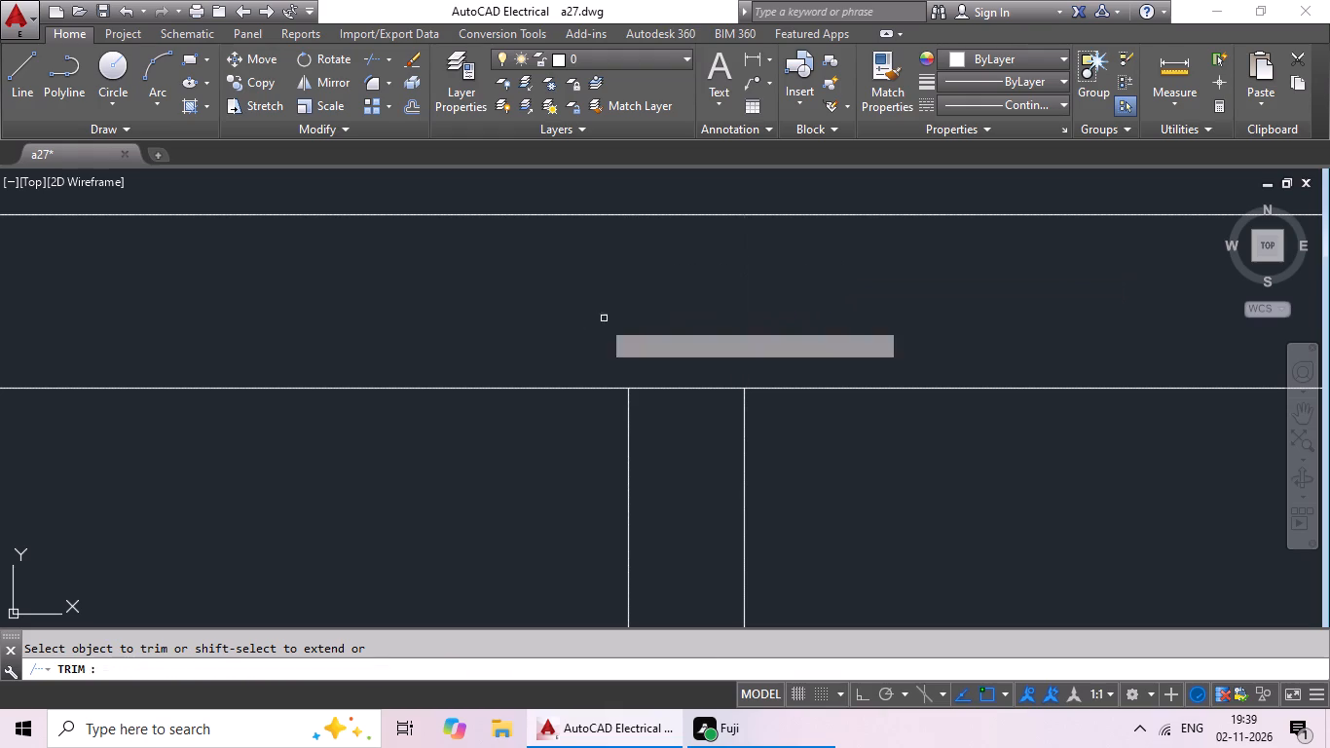
{"action": "left_click_drag", "start_coordinate": [590, 321], "coordinate": [586, 322]}
{"action": "left_click_drag", "start_coordinate": [704, 328], "coordinate": [673, 429]}
{"action": "left_click", "coordinate": [674, 426]}
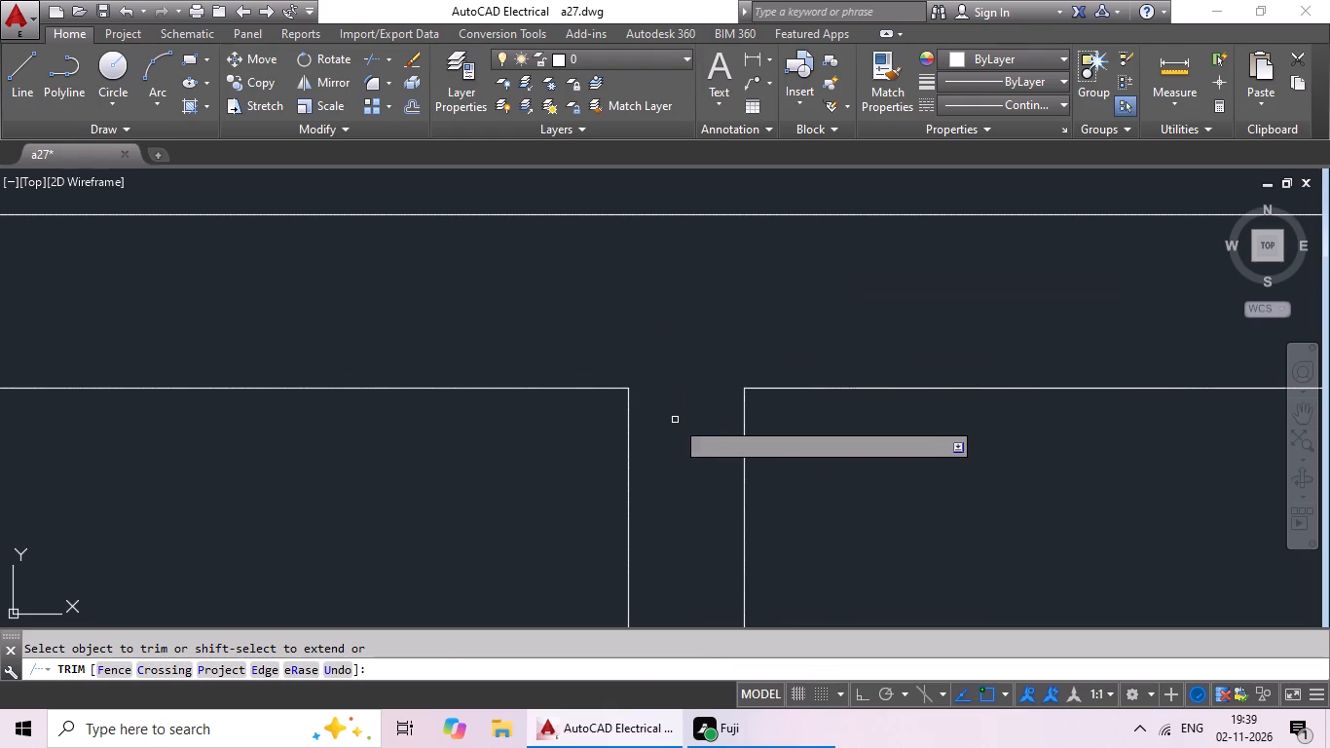
Trim the overlapping lines where the staircase's right wall meets the top outer wall.
{"action": "scroll", "coordinate": [683, 393], "scroll_direction": "down", "scroll_amount": 3}
{"action": "middle_click_drag", "start_coordinate": [530, 424], "coordinate": [792, 389]}
{"action": "scroll", "coordinate": [486, 332], "scroll_direction": "up", "scroll_amount": 3}
{"action": "left_click_drag", "start_coordinate": [704, 297], "coordinate": [374, 324]}
{"action": "left_click_drag", "start_coordinate": [372, 324], "coordinate": [489, 325]}
{"action": "left_click_drag", "start_coordinate": [622, 330], "coordinate": [575, 435]}
{"action": "left_click", "coordinate": [592, 369]}
{"action": "left_click_drag", "start_coordinate": [554, 389], "coordinate": [544, 460]}
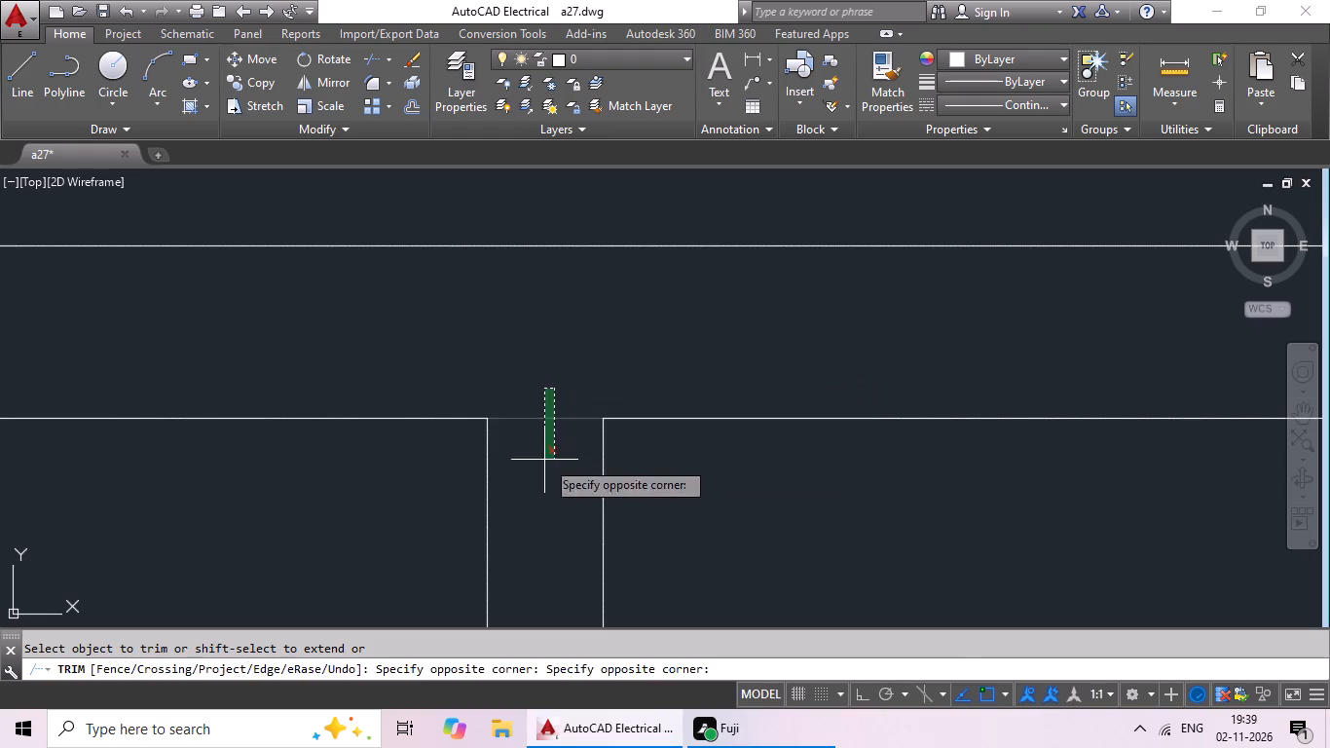
{"action": "left_click", "coordinate": [545, 460]}
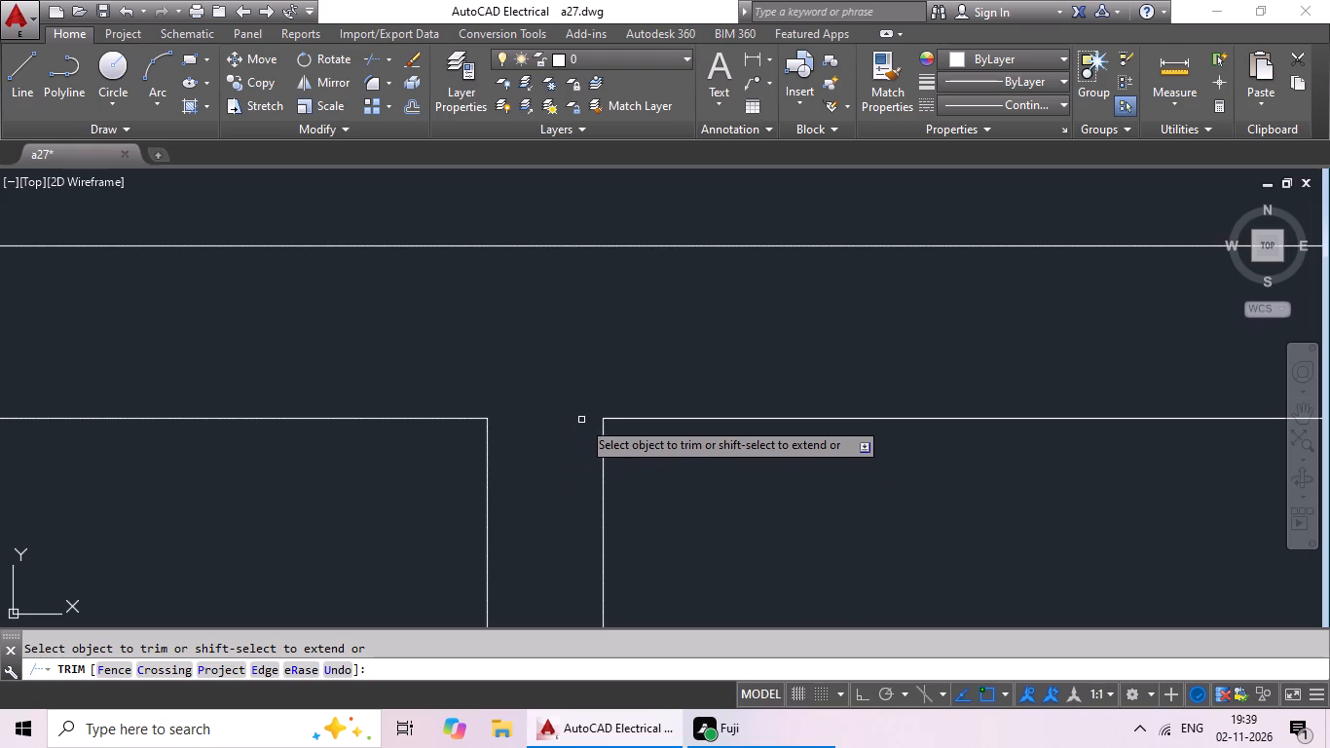
Trim the overlapping lines where the staircase's left wall meets the top outer wall.
{"action": "scroll", "coordinate": [583, 423], "scroll_direction": "down", "scroll_amount": 2}
{"action": "middle_click_drag", "start_coordinate": [572, 418], "coordinate": [885, 405]}
{"action": "scroll", "coordinate": [886, 405], "scroll_direction": "down", "scroll_amount": 3}
{"action": "scroll", "coordinate": [631, 402], "scroll_direction": "up", "scroll_amount": 4}
{"action": "left_click_drag", "start_coordinate": [654, 384], "coordinate": [499, 410]}
{"action": "left_click", "coordinate": [499, 410]}
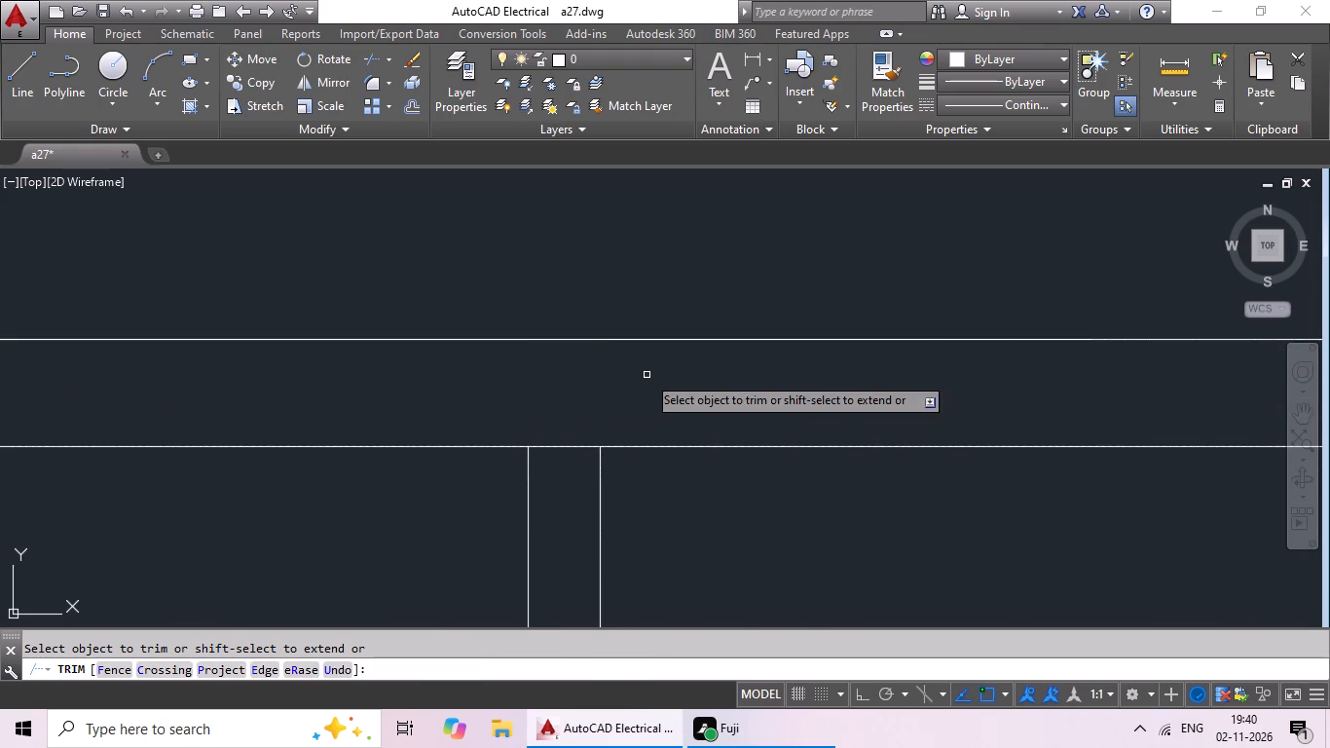
{"action": "left_click_drag", "start_coordinate": [580, 401], "coordinate": [569, 466]}
{"action": "left_click", "coordinate": [568, 467]}
Trim the overlapping lines where the left wing's inner vertical wall meets the top outer wall.
{"action": "scroll", "coordinate": [723, 410], "scroll_direction": "down", "scroll_amount": 3}
{"action": "scroll", "coordinate": [443, 415], "scroll_direction": "up", "scroll_amount": 4}
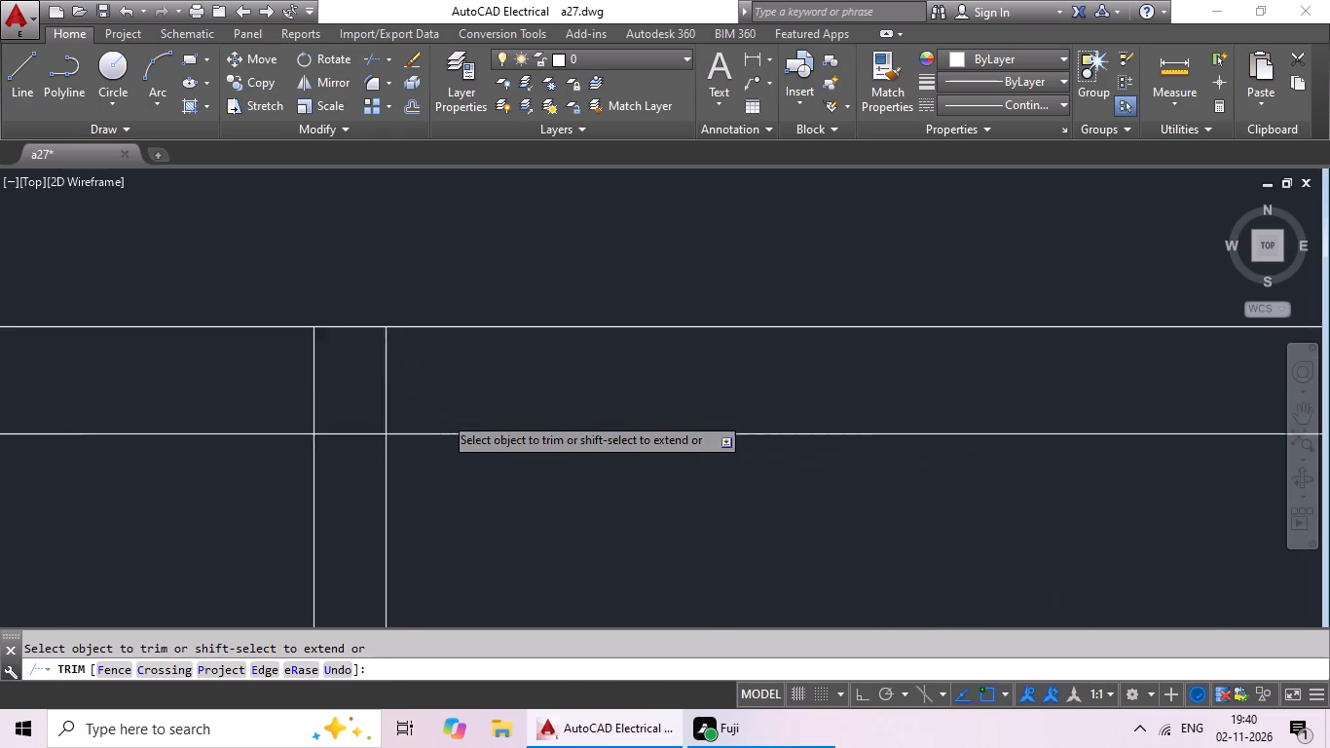
{"action": "left_click_drag", "start_coordinate": [483, 325], "coordinate": [130, 338]}
{"action": "left_click_drag", "start_coordinate": [130, 338], "coordinate": [158, 339]}
{"action": "left_click_drag", "start_coordinate": [314, 352], "coordinate": [277, 439]}
{"action": "left_click_drag", "start_coordinate": [277, 441], "coordinate": [275, 463]}
{"action": "left_click_drag", "start_coordinate": [280, 454], "coordinate": [328, 362]}
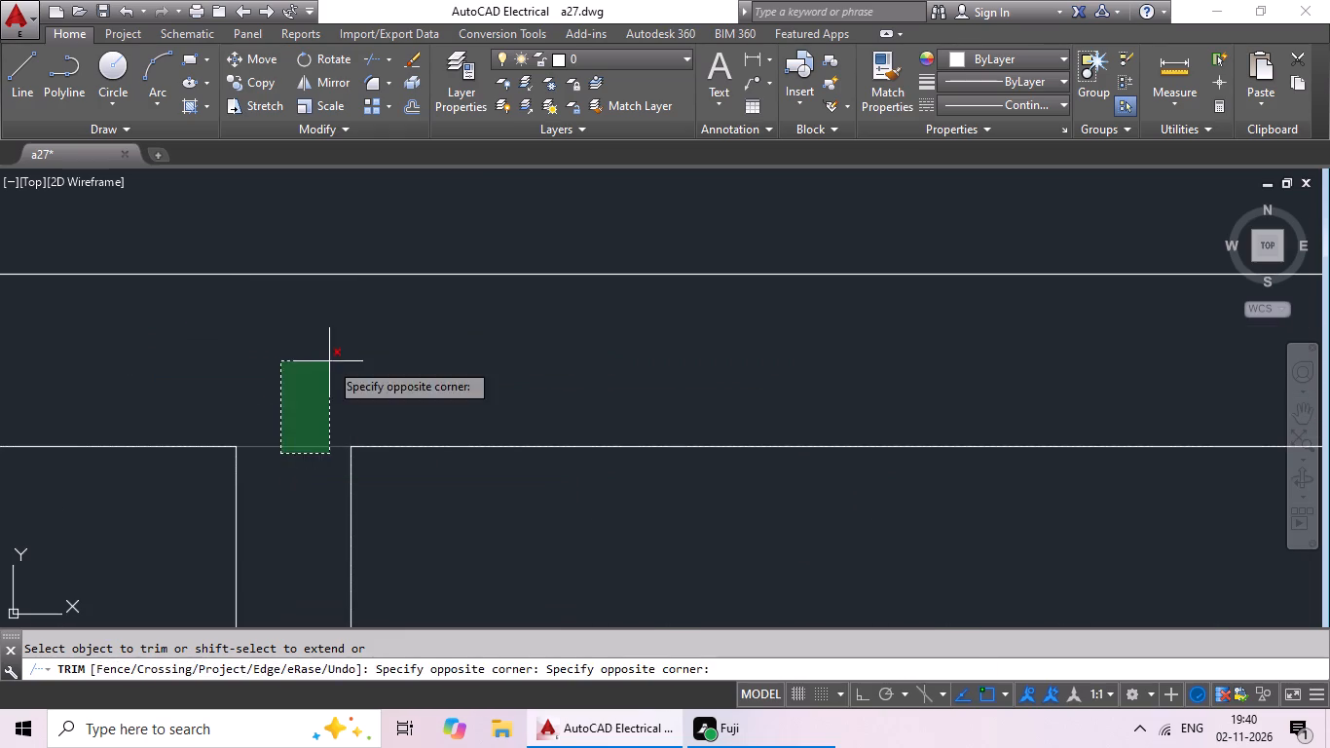
{"action": "left_click", "coordinate": [329, 361]}
Trim the overlapping lines at the floor plan's top-left corner, where the top outer wall meets the left outer wall.
{"action": "scroll", "coordinate": [498, 363], "scroll_direction": "down", "scroll_amount": 3}
{"action": "middle_click_drag", "start_coordinate": [578, 418], "coordinate": [115, 400]}
{"action": "middle_click_drag", "start_coordinate": [743, 410], "coordinate": [223, 401]}
{"action": "scroll", "coordinate": [687, 448], "scroll_direction": "down", "scroll_amount": 1}
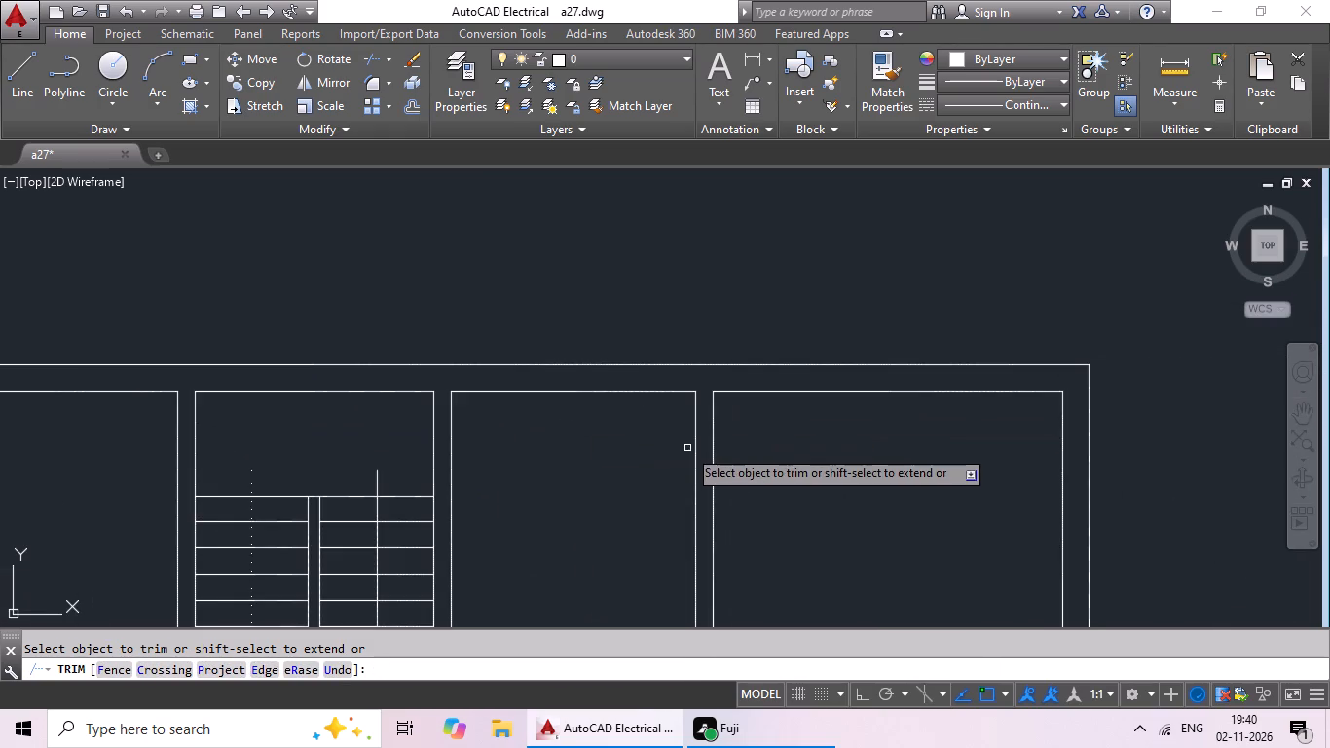
{"action": "middle_click_drag", "start_coordinate": [687, 448], "coordinate": [552, 424]}
{"action": "scroll", "coordinate": [807, 440], "scroll_direction": "down", "scroll_amount": 2}
{"action": "middle_click_drag", "start_coordinate": [782, 475], "coordinate": [804, 355]}
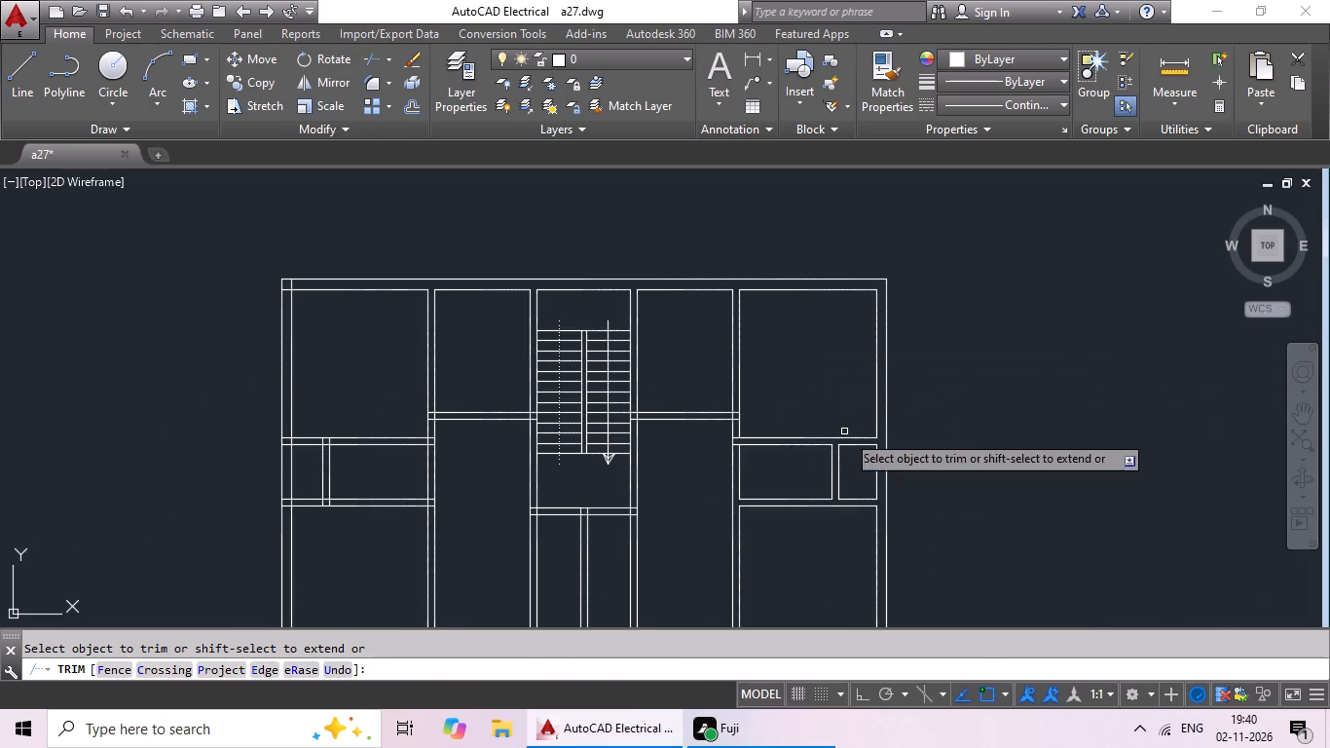
{"action": "middle_click_drag", "start_coordinate": [323, 339], "coordinate": [512, 360]}
{"action": "scroll", "coordinate": [482, 311], "scroll_direction": "up", "scroll_amount": 4}
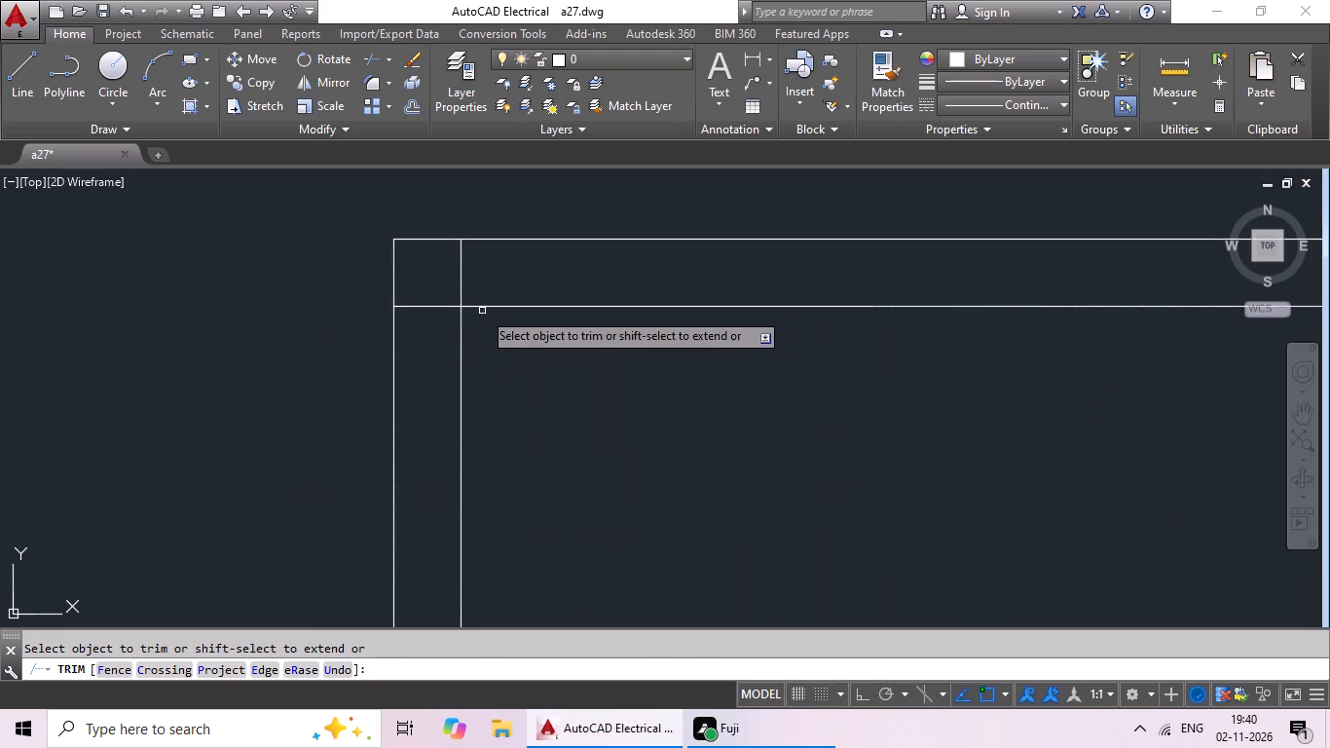
{"action": "left_click_drag", "start_coordinate": [510, 243], "coordinate": [429, 280]}
{"action": "left_click", "coordinate": [429, 280]}
{"action": "left_click_drag", "start_coordinate": [440, 272], "coordinate": [429, 344]}
{"action": "left_click_drag", "start_coordinate": [429, 344], "coordinate": [440, 339]}
Trim the overlapping lines where the left wing's uppermost horizontal partition meets the left outer wall.
{"action": "scroll", "coordinate": [623, 347], "scroll_direction": "down", "scroll_amount": 1}
{"action": "middle_click_drag", "start_coordinate": [630, 377], "coordinate": [587, 258]}
{"action": "middle_click_drag", "start_coordinate": [631, 342], "coordinate": [649, 230]}
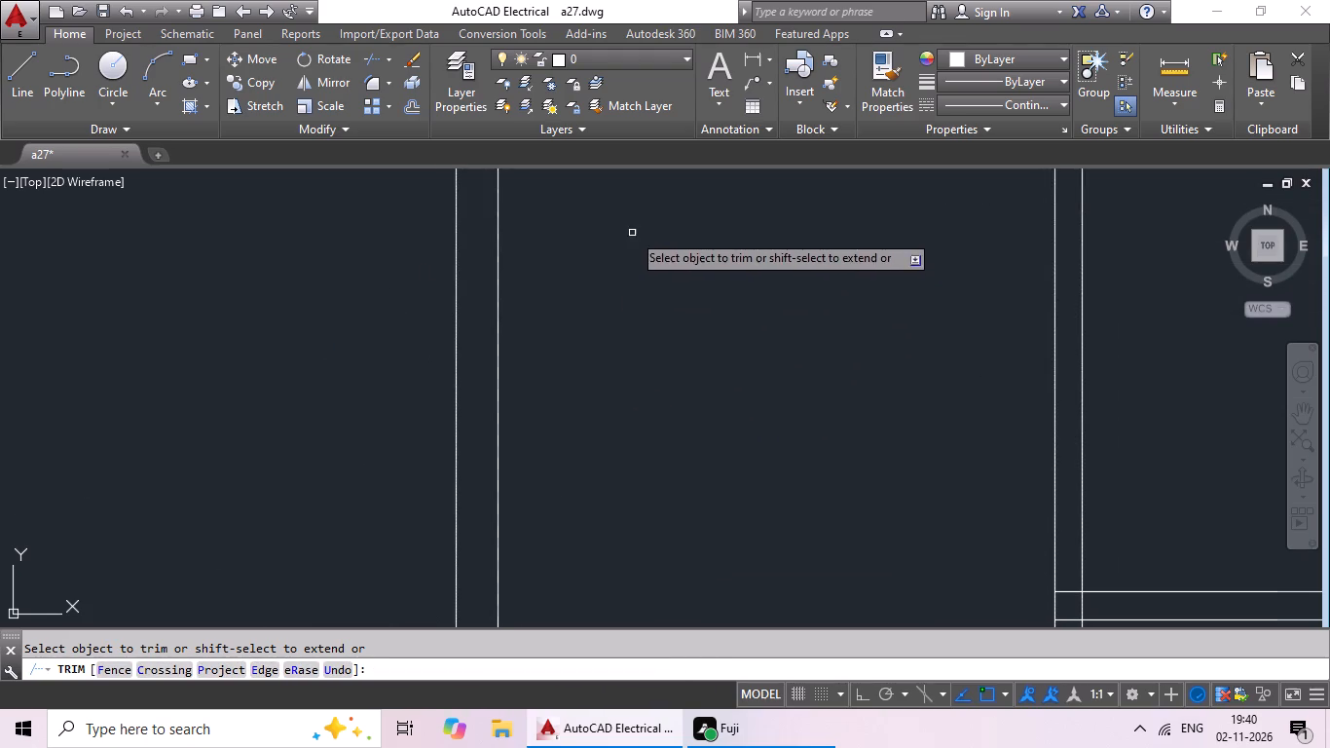
{"action": "middle_click_drag", "start_coordinate": [632, 232], "coordinate": [659, 96]}
{"action": "scroll", "coordinate": [659, 97], "scroll_direction": "up", "scroll_amount": 1}
{"action": "scroll", "coordinate": [652, 236], "scroll_direction": "down", "scroll_amount": 1}
{"action": "middle_click_drag", "start_coordinate": [648, 306], "coordinate": [699, 202]}
{"action": "scroll", "coordinate": [624, 355], "scroll_direction": "up", "scroll_amount": 4}
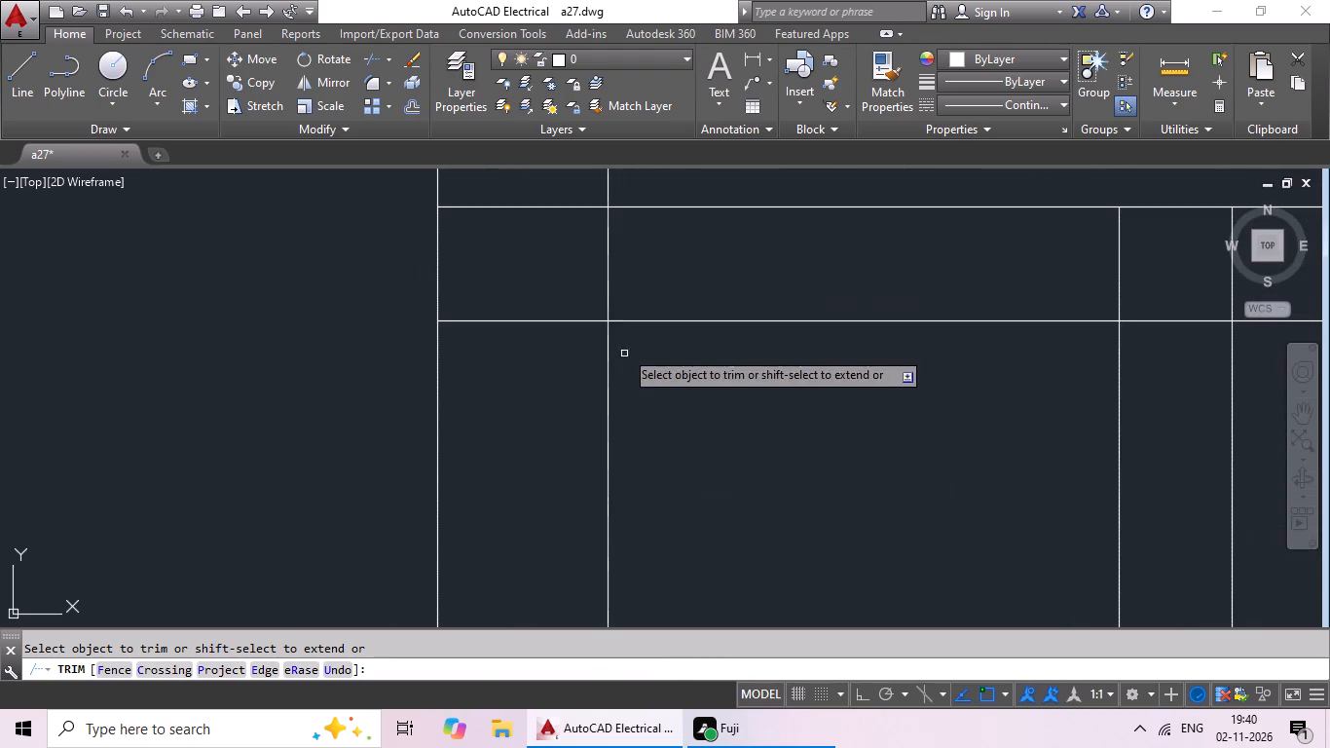
{"action": "left_click_drag", "start_coordinate": [679, 243], "coordinate": [583, 285]}
{"action": "left_click", "coordinate": [583, 284]}
{"action": "scroll", "coordinate": [595, 249], "scroll_direction": "down", "scroll_amount": 2}
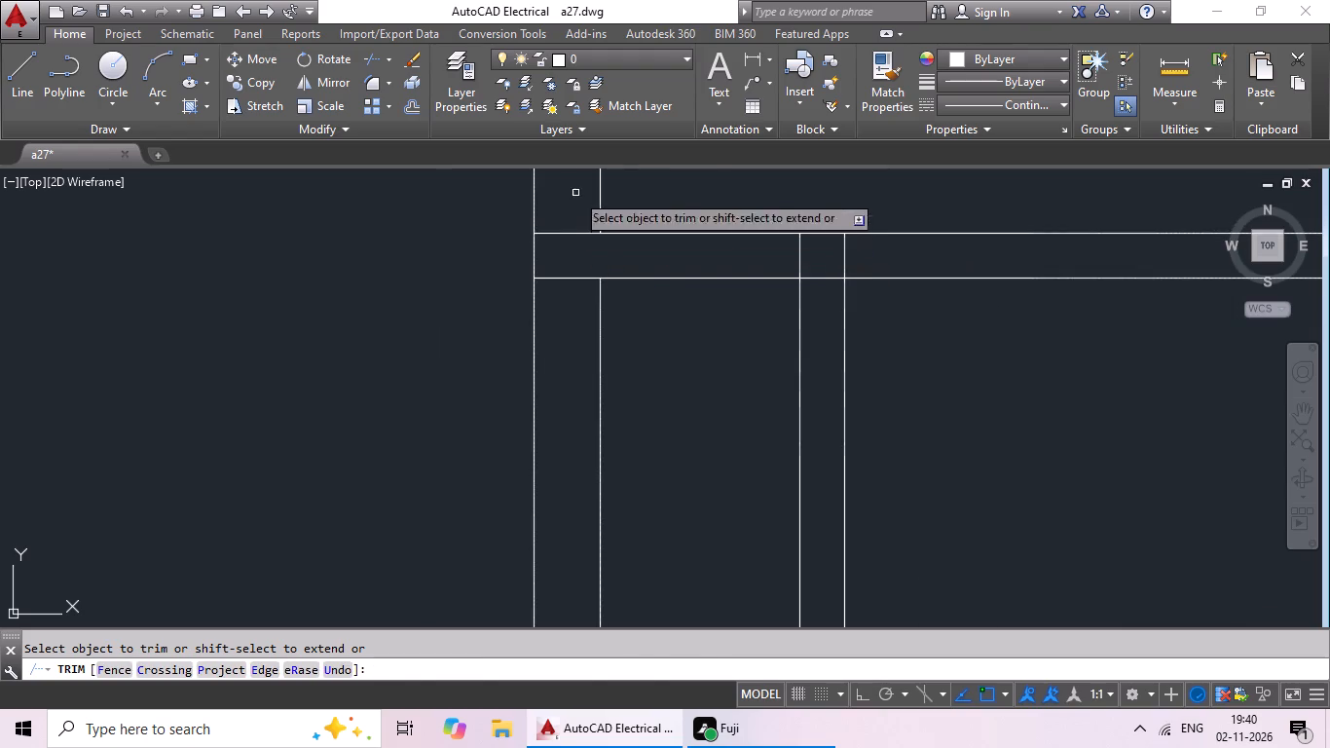
{"action": "left_click_drag", "start_coordinate": [575, 193], "coordinate": [549, 336]}
{"action": "left_click", "coordinate": [549, 334]}
Trim the overlapping lines where the left wing's short upper vertical partition meets the uppermost horizontal partition.
{"action": "scroll", "coordinate": [831, 243], "scroll_direction": "up", "scroll_amount": 3}
{"action": "left_click_drag", "start_coordinate": [978, 253], "coordinate": [659, 306]}
{"action": "left_click_drag", "start_coordinate": [659, 306], "coordinate": [673, 300]}
{"action": "left_click_drag", "start_coordinate": [749, 298], "coordinate": [775, 423]}
{"action": "left_click", "coordinate": [775, 423]}
Trim the overlapping lines where the left wing's uppermost horizontal partition meets the wing's inner vertical wall.
{"action": "scroll", "coordinate": [809, 383], "scroll_direction": "down", "scroll_amount": 5}
{"action": "middle_click_drag", "start_coordinate": [921, 421], "coordinate": [498, 421]}
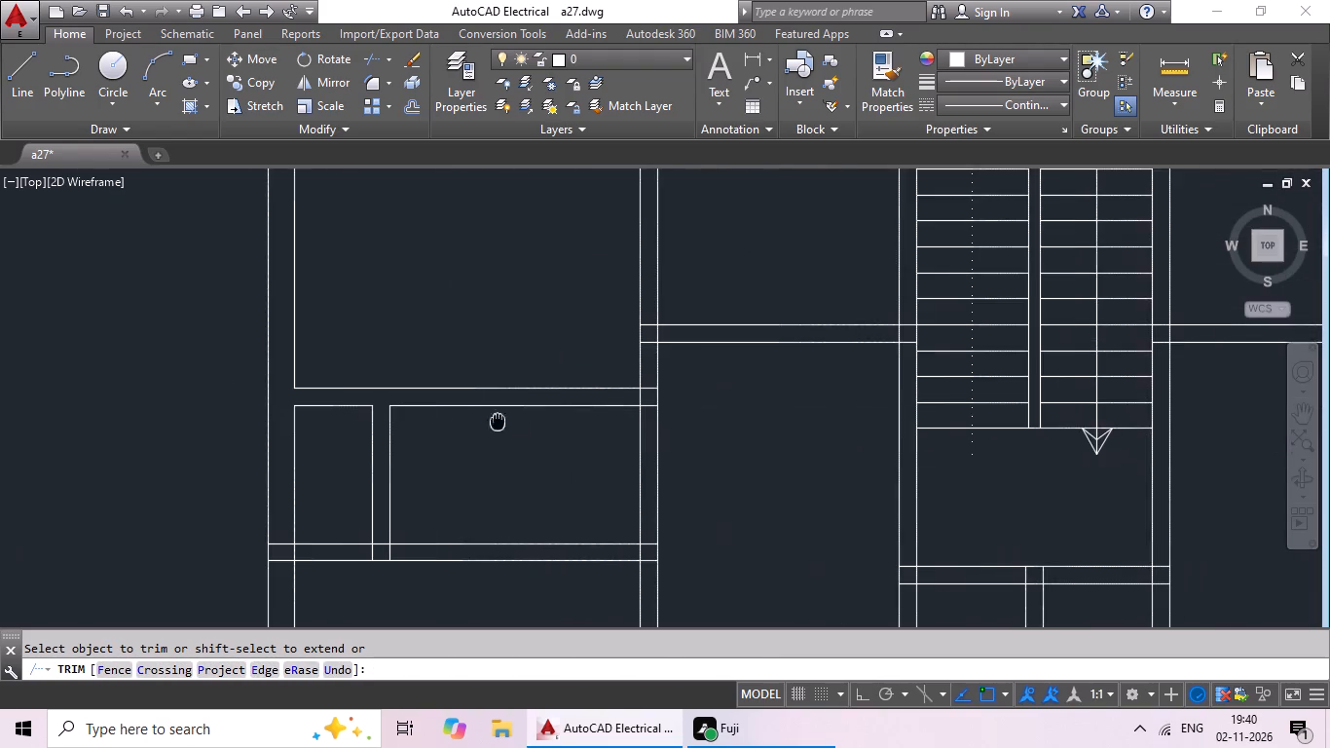
{"action": "scroll", "coordinate": [648, 402], "scroll_direction": "up", "scroll_amount": 5}
{"action": "left_click_drag", "start_coordinate": [646, 283], "coordinate": [609, 520]}
{"action": "left_click_drag", "start_coordinate": [610, 514], "coordinate": [618, 480]}
{"action": "left_click_drag", "start_coordinate": [638, 241], "coordinate": [625, 298]}
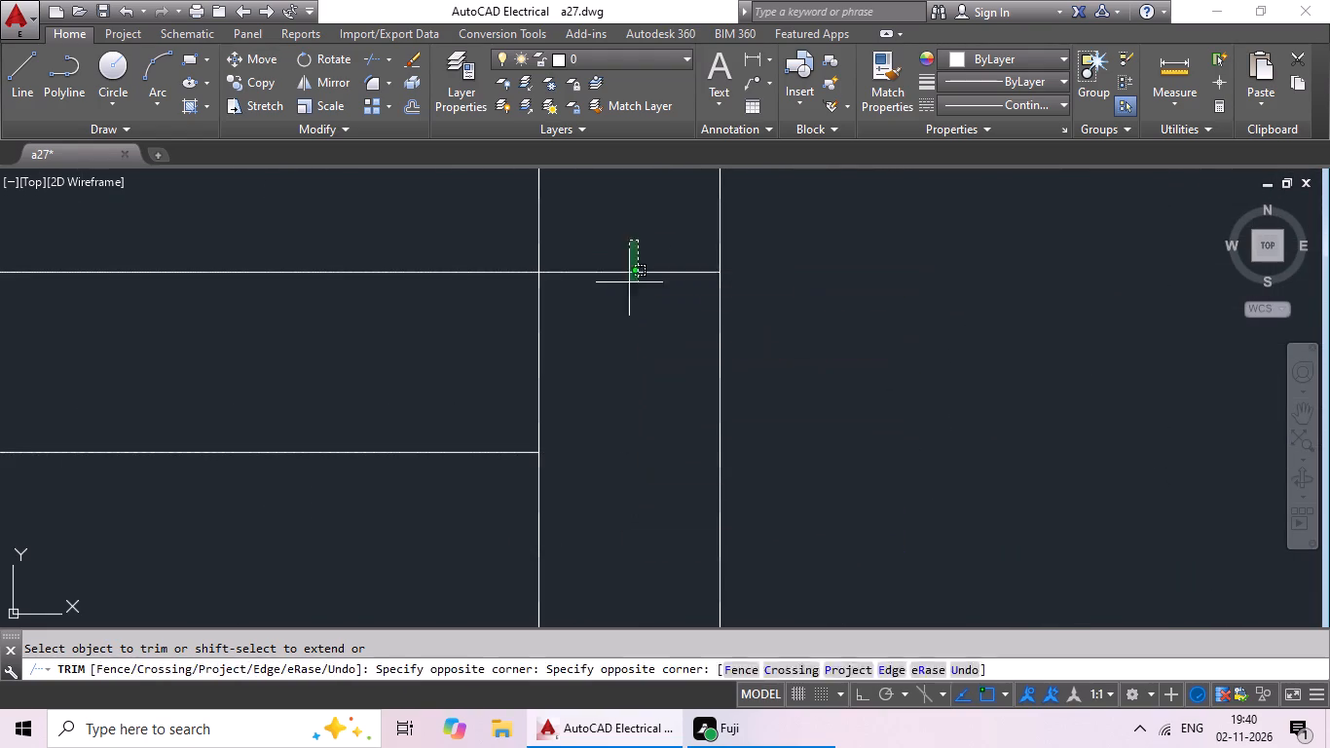
{"action": "left_click_drag", "start_coordinate": [625, 298], "coordinate": [613, 341]}
{"action": "left_click", "coordinate": [613, 337]}
{"action": "left_click_drag", "start_coordinate": [615, 339], "coordinate": [458, 378]}
{"action": "left_click_drag", "start_coordinate": [458, 378], "coordinate": [479, 369]}
Trim the overlapping lines where the left wing's second horizontal partition from the top meets the wing's inner vertical wall.
{"action": "scroll", "coordinate": [569, 336], "scroll_direction": "down", "scroll_amount": 4}
{"action": "middle_click_drag", "start_coordinate": [571, 387], "coordinate": [572, 247]}
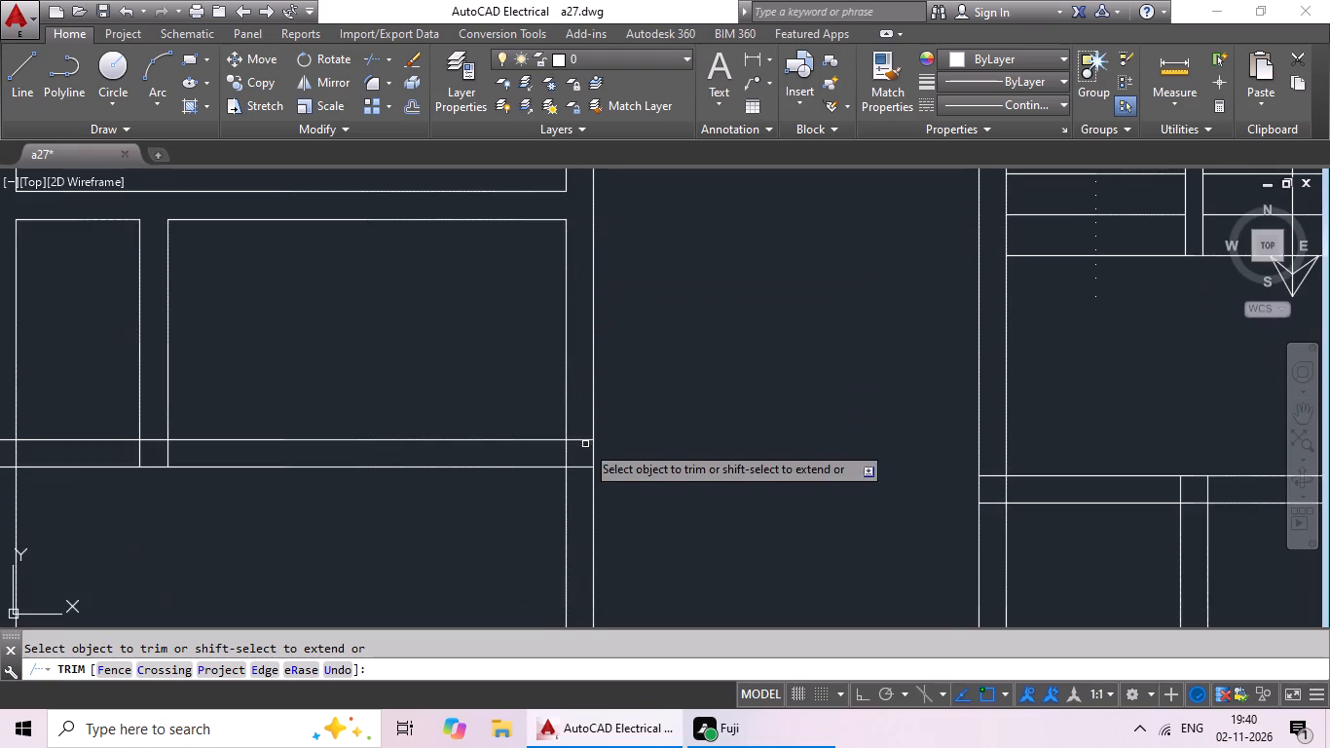
{"action": "scroll", "coordinate": [575, 482], "scroll_direction": "up", "scroll_amount": 4}
{"action": "middle_click_drag", "start_coordinate": [595, 299], "coordinate": [590, 378]}
{"action": "left_click_drag", "start_coordinate": [608, 272], "coordinate": [567, 503]}
{"action": "left_click_drag", "start_coordinate": [567, 502], "coordinate": [573, 479]}
{"action": "left_click_drag", "start_coordinate": [588, 348], "coordinate": [344, 397]}
{"action": "left_click_drag", "start_coordinate": [344, 397], "coordinate": [419, 397]}
Trim the overlapping lines where the left wing's short upper vertical partition meets the second horizontal partition from the top.
{"action": "scroll", "coordinate": [533, 395], "scroll_direction": "down", "scroll_amount": 4}
{"action": "middle_click_drag", "start_coordinate": [343, 464], "coordinate": [673, 460]}
{"action": "scroll", "coordinate": [433, 384], "scroll_direction": "up", "scroll_amount": 1}
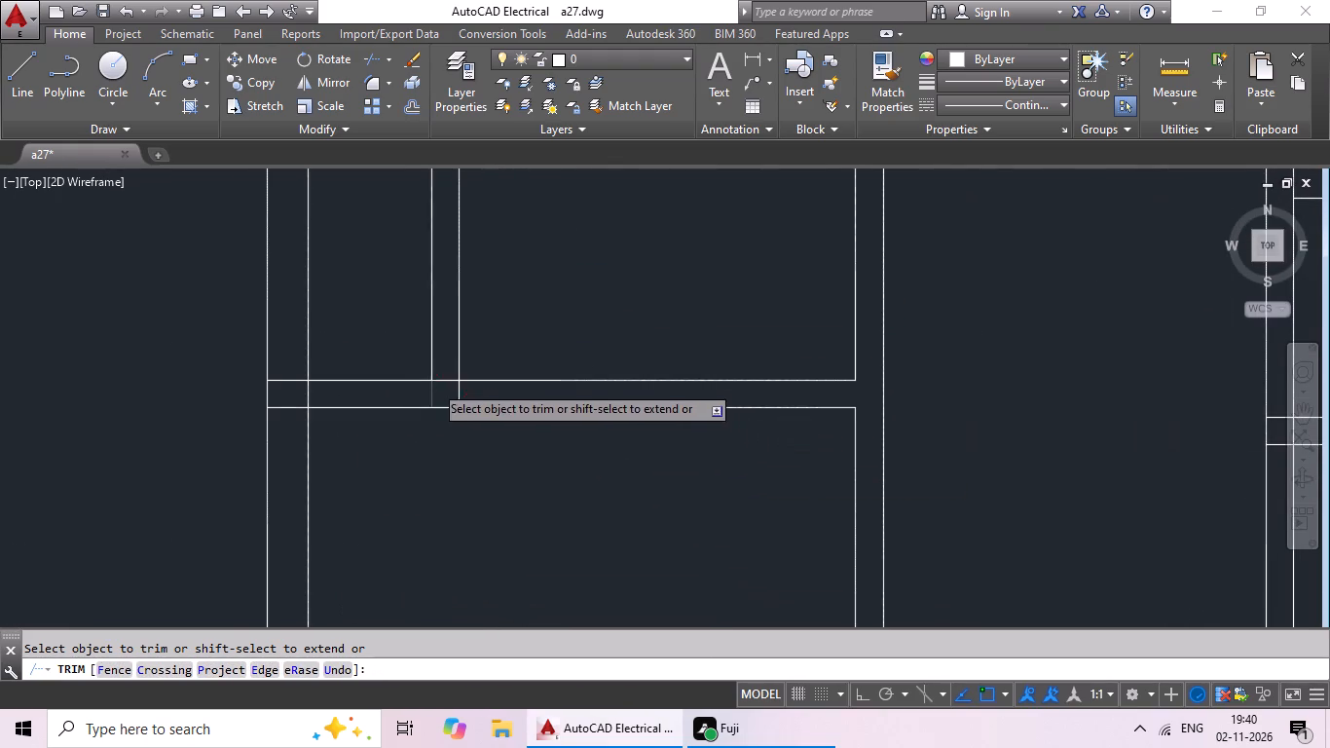
{"action": "scroll", "coordinate": [433, 384], "scroll_direction": "up", "scroll_amount": 3}
{"action": "left_click_drag", "start_coordinate": [622, 426], "coordinate": [320, 494]}
{"action": "left_click_drag", "start_coordinate": [320, 493], "coordinate": [372, 467]}
{"action": "left_click_drag", "start_coordinate": [494, 291], "coordinate": [462, 457]}
{"action": "left_click_drag", "start_coordinate": [462, 456], "coordinate": [501, 446]}
Trim the overlapping lines where the left wing's second horizontal partition from the top meets the left outer wall.
{"action": "scroll", "coordinate": [586, 429], "scroll_direction": "down", "scroll_amount": 4}
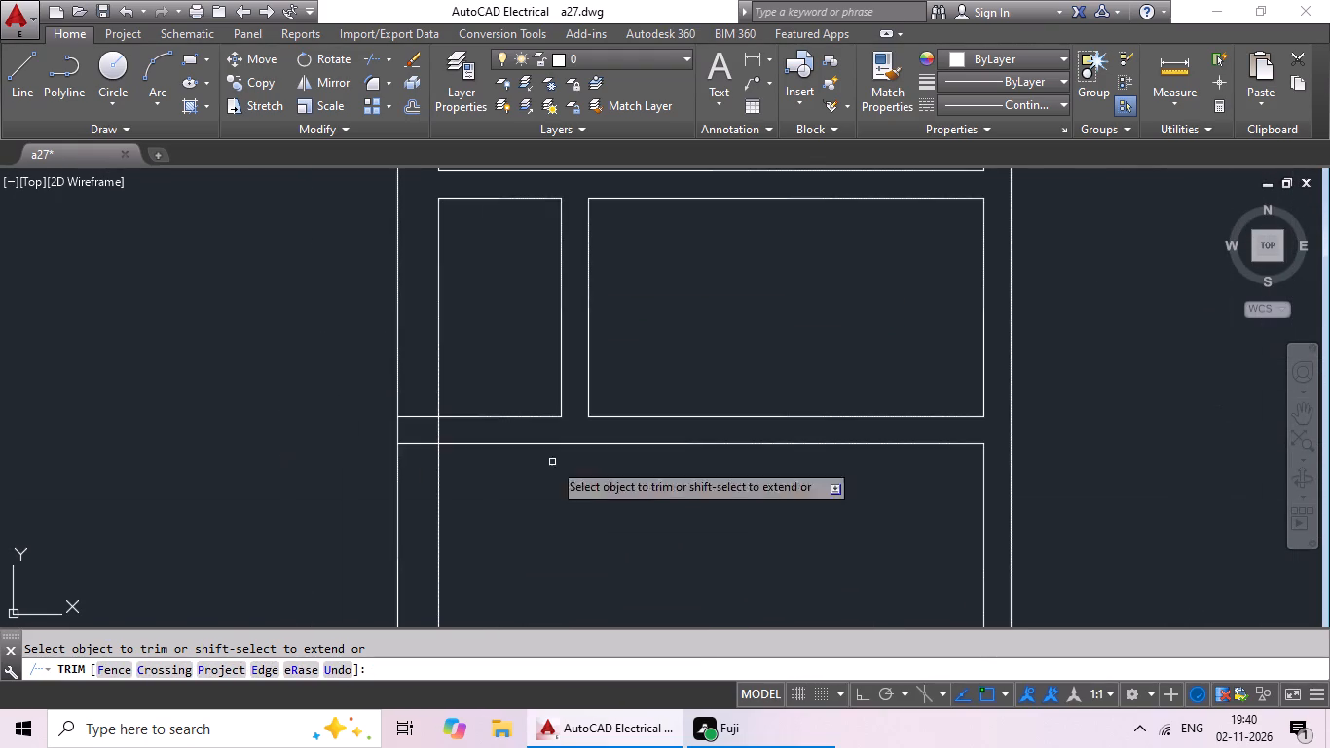
{"action": "scroll", "coordinate": [436, 434], "scroll_direction": "up", "scroll_amount": 5}
{"action": "left_click_drag", "start_coordinate": [527, 386], "coordinate": [351, 449]}
{"action": "left_click", "coordinate": [351, 450]}
{"action": "left_click_drag", "start_coordinate": [356, 256], "coordinate": [334, 342]}
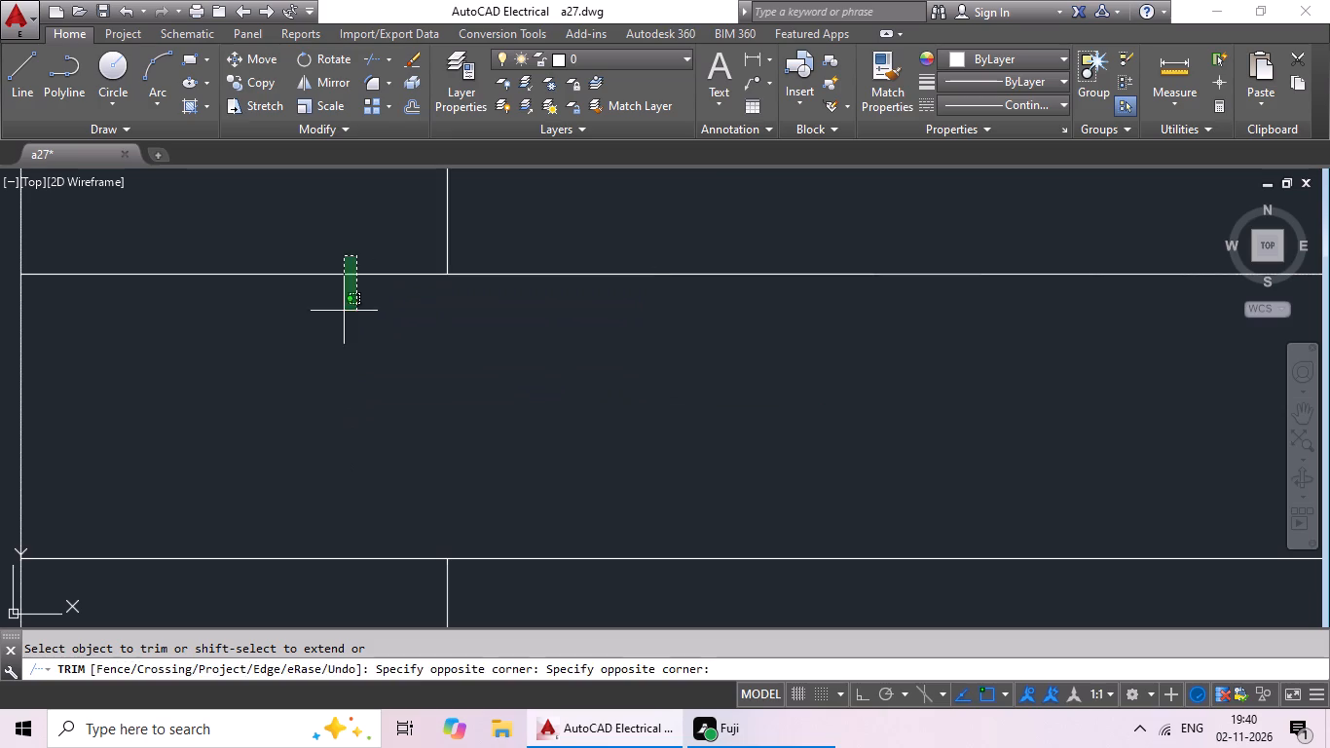
{"action": "left_click_drag", "start_coordinate": [334, 342], "coordinate": [303, 453]}
{"action": "left_click_drag", "start_coordinate": [304, 451], "coordinate": [314, 442]}
{"action": "left_click_drag", "start_coordinate": [314, 470], "coordinate": [285, 605]}
{"action": "left_click_drag", "start_coordinate": [285, 604], "coordinate": [310, 564]}
Trim the overlapping lines where the left wing's third horizontal partition from the top meets the wing's inner vertical wall.
{"action": "scroll", "coordinate": [367, 480], "scroll_direction": "down", "scroll_amount": 4}
{"action": "middle_click_drag", "start_coordinate": [464, 551], "coordinate": [500, 370]}
{"action": "scroll", "coordinate": [503, 391], "scroll_direction": "down", "scroll_amount": 2}
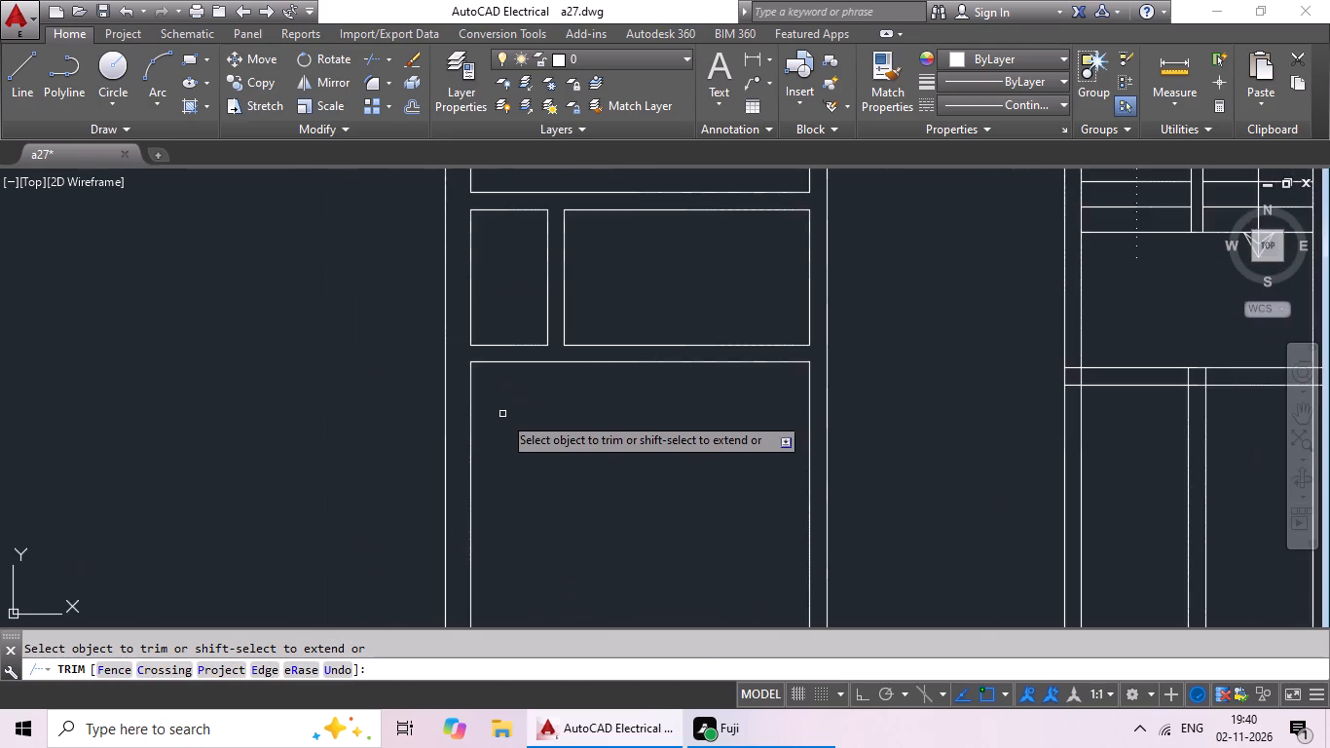
{"action": "scroll", "coordinate": [517, 451], "scroll_direction": "down", "scroll_amount": 2}
{"action": "middle_click_drag", "start_coordinate": [551, 459], "coordinate": [529, 343]}
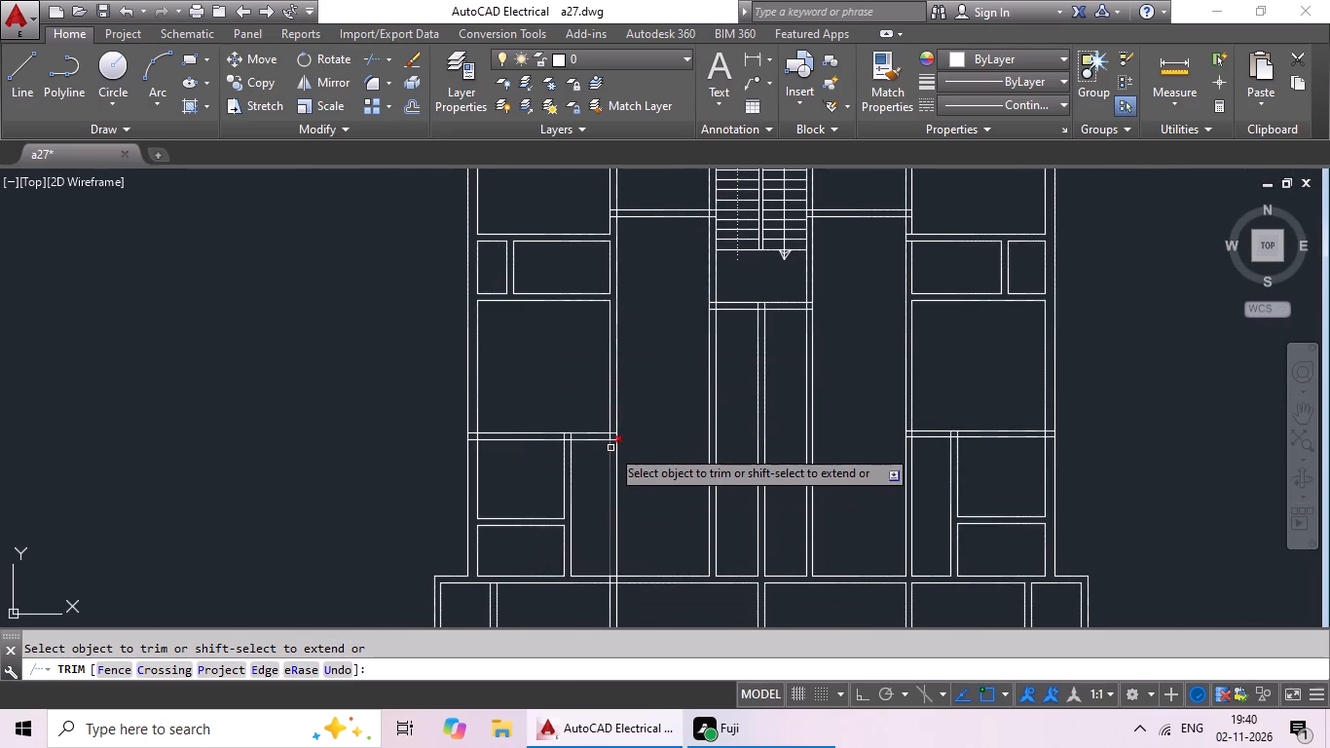
{"action": "scroll", "coordinate": [610, 448], "scroll_direction": "up", "scroll_amount": 5}
{"action": "left_click_drag", "start_coordinate": [635, 261], "coordinate": [609, 398]}
{"action": "left_click_drag", "start_coordinate": [609, 396], "coordinate": [614, 382]}
{"action": "left_click_drag", "start_coordinate": [627, 326], "coordinate": [541, 331]}
{"action": "left_click_drag", "start_coordinate": [541, 331], "coordinate": [554, 332]}
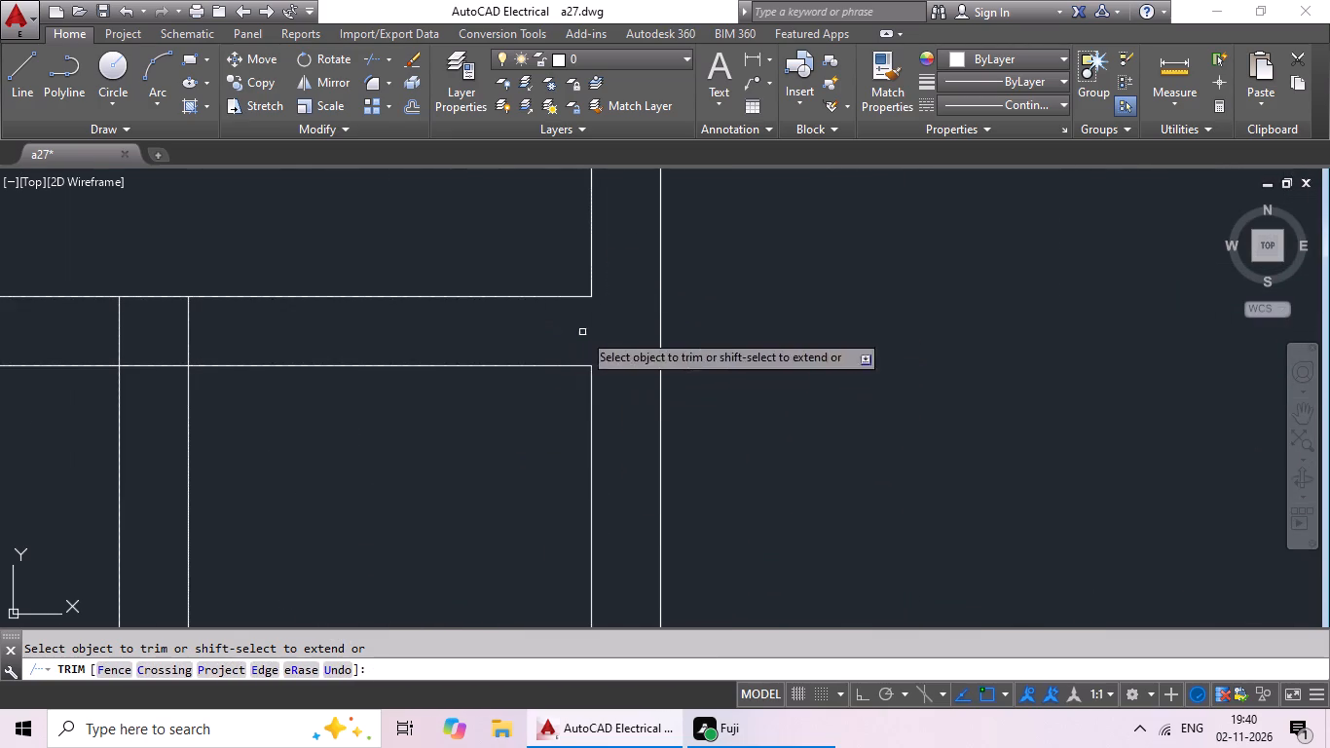
Trim the overlapping lines where the left wing's lower vertical partition meets the third horizontal partition from the top.
{"action": "scroll", "coordinate": [588, 351], "scroll_direction": "down", "scroll_amount": 2}
{"action": "middle_click_drag", "start_coordinate": [529, 430], "coordinate": [702, 459]}
{"action": "scroll", "coordinate": [607, 382], "scroll_direction": "up", "scroll_amount": 3}
{"action": "left_click_drag", "start_coordinate": [630, 361], "coordinate": [412, 372]}
{"action": "left_click_drag", "start_coordinate": [412, 372], "coordinate": [430, 368]}
{"action": "left_click_drag", "start_coordinate": [501, 365], "coordinate": [513, 498]}
{"action": "left_click_drag", "start_coordinate": [514, 498], "coordinate": [651, 465]}
Trim the overlapping lines where the left wing's third horizontal partition from the top meets the left outer wall.
{"action": "scroll", "coordinate": [771, 434], "scroll_direction": "down", "scroll_amount": 4}
{"action": "scroll", "coordinate": [484, 431], "scroll_direction": "up", "scroll_amount": 4}
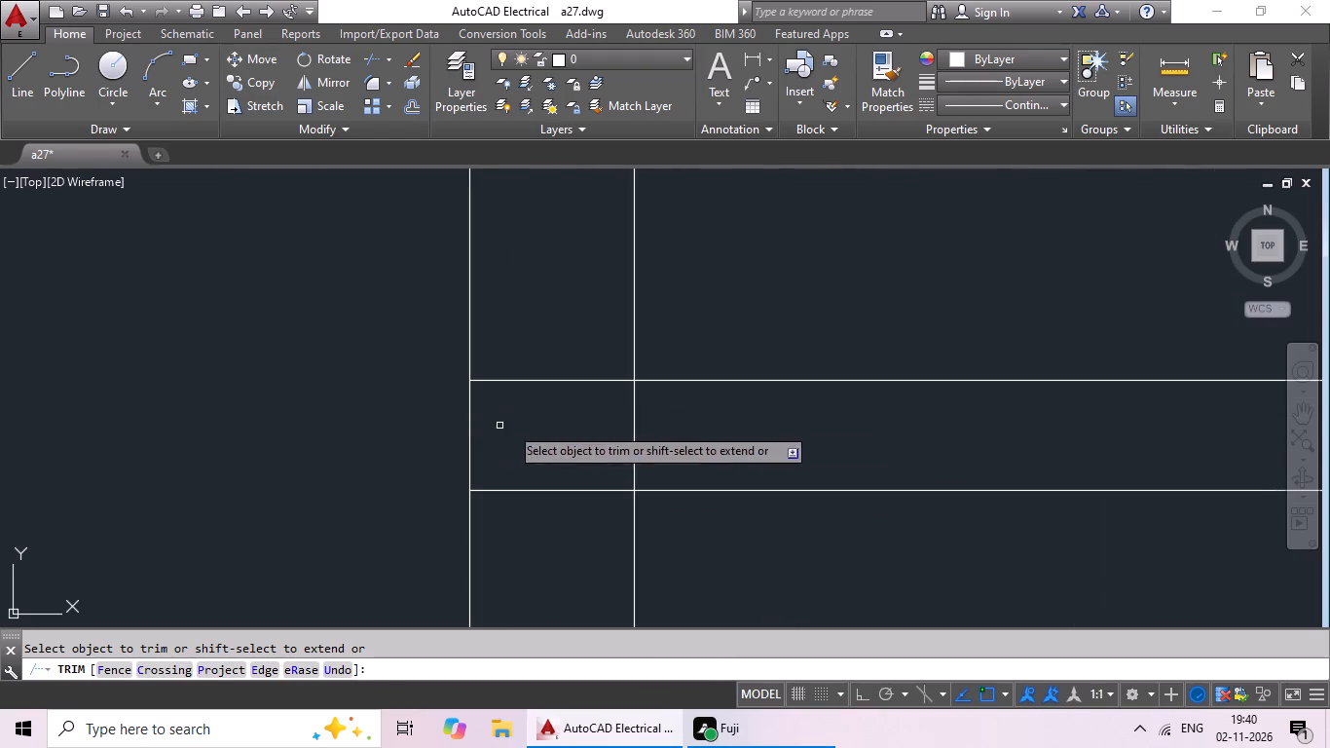
{"action": "left_click_drag", "start_coordinate": [696, 408], "coordinate": [539, 447]}
{"action": "left_click", "coordinate": [539, 447]}
{"action": "left_click_drag", "start_coordinate": [562, 328], "coordinate": [526, 529]}
{"action": "left_click_drag", "start_coordinate": [528, 523], "coordinate": [553, 494]}
Trim the overlapping lines where the horizontal wall between the staircase and the right wing meets the right wing's inner vertical wall.
{"action": "scroll", "coordinate": [647, 430], "scroll_direction": "down", "scroll_amount": 5}
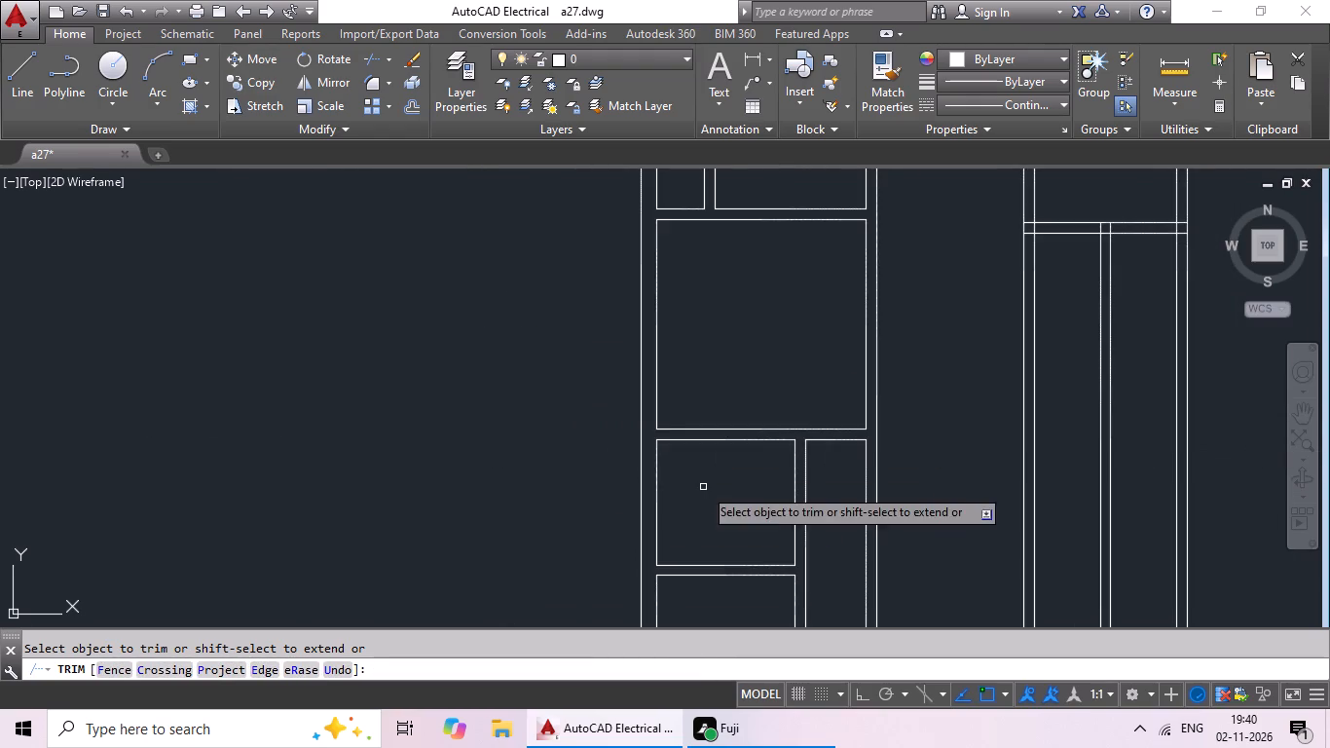
{"action": "middle_click_drag", "start_coordinate": [701, 483], "coordinate": [570, 348]}
{"action": "scroll", "coordinate": [648, 394], "scroll_direction": "down", "scroll_amount": 1}
{"action": "middle_click_drag", "start_coordinate": [672, 432], "coordinate": [375, 493]}
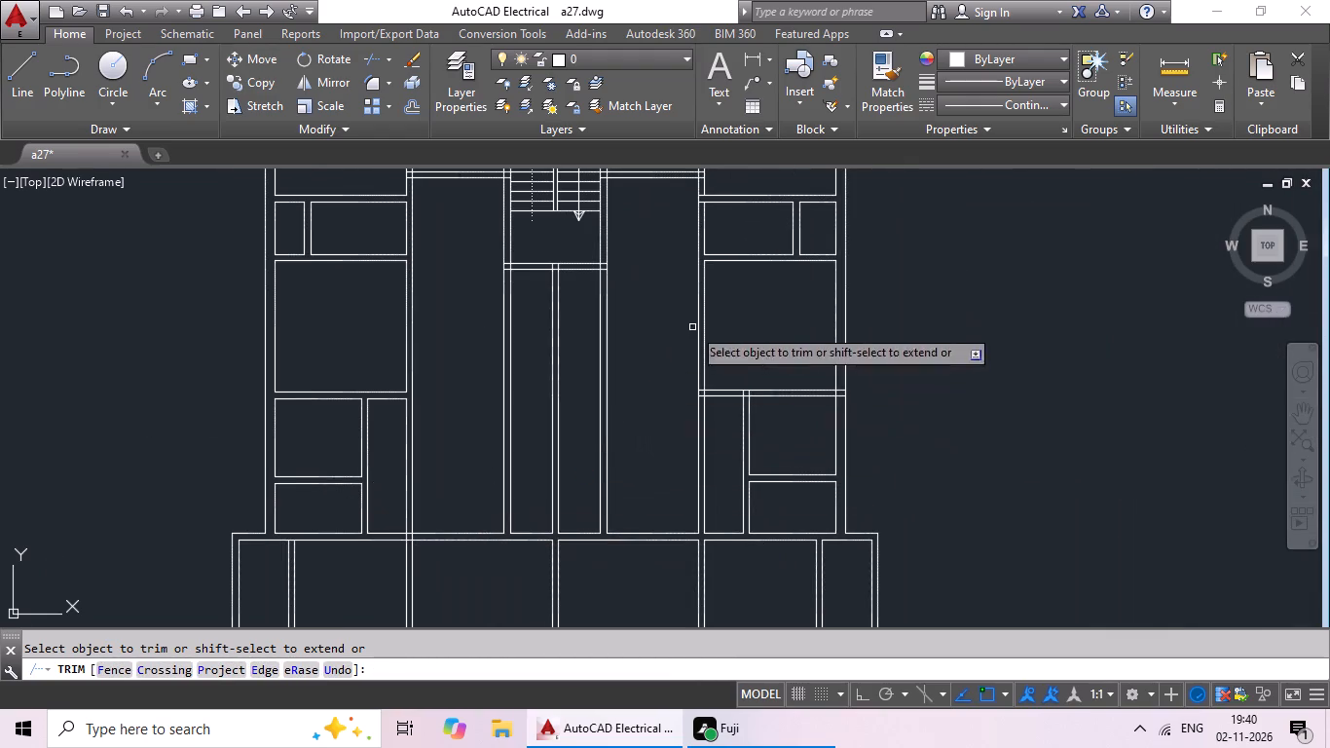
{"action": "middle_click_drag", "start_coordinate": [685, 356], "coordinate": [639, 506]}
{"action": "middle_click_drag", "start_coordinate": [710, 425], "coordinate": [687, 536]}
{"action": "middle_click_drag", "start_coordinate": [698, 441], "coordinate": [703, 355]}
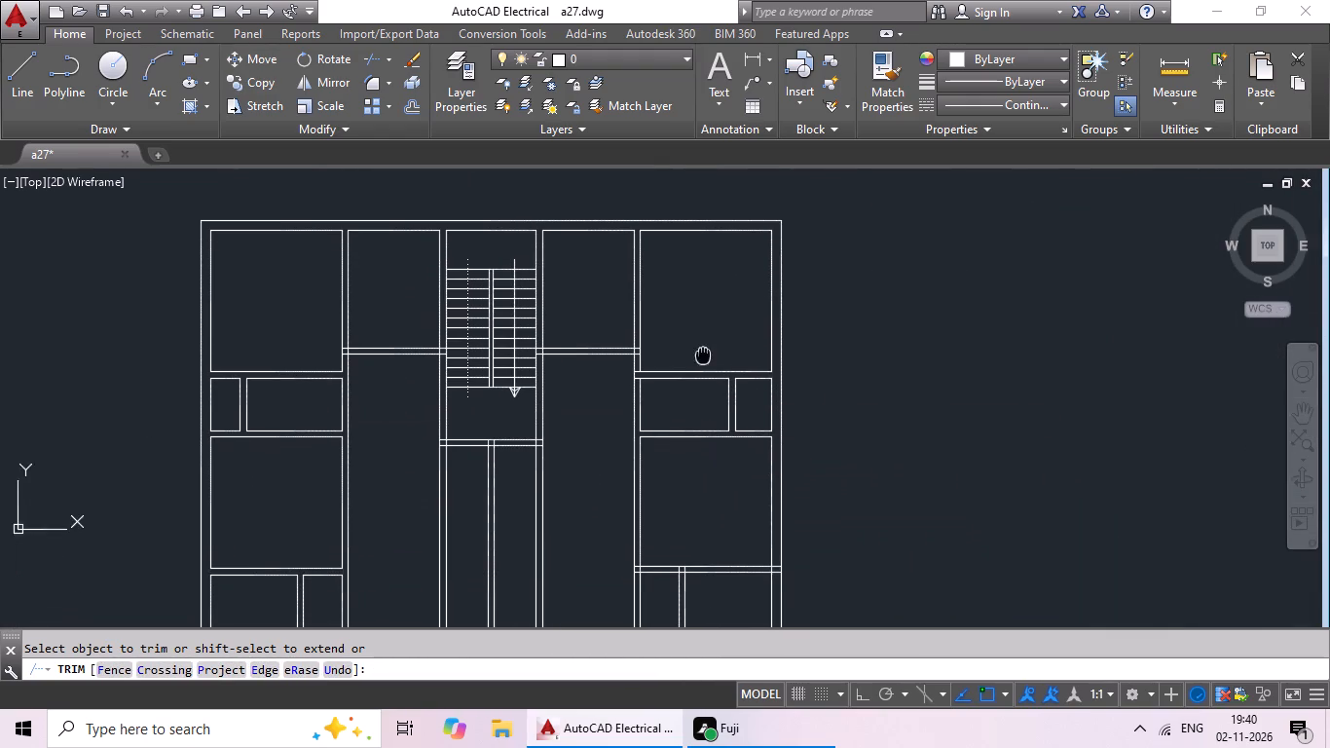
{"action": "scroll", "coordinate": [638, 352], "scroll_direction": "up", "scroll_amount": 5}
{"action": "left_click_drag", "start_coordinate": [622, 270], "coordinate": [613, 361]}
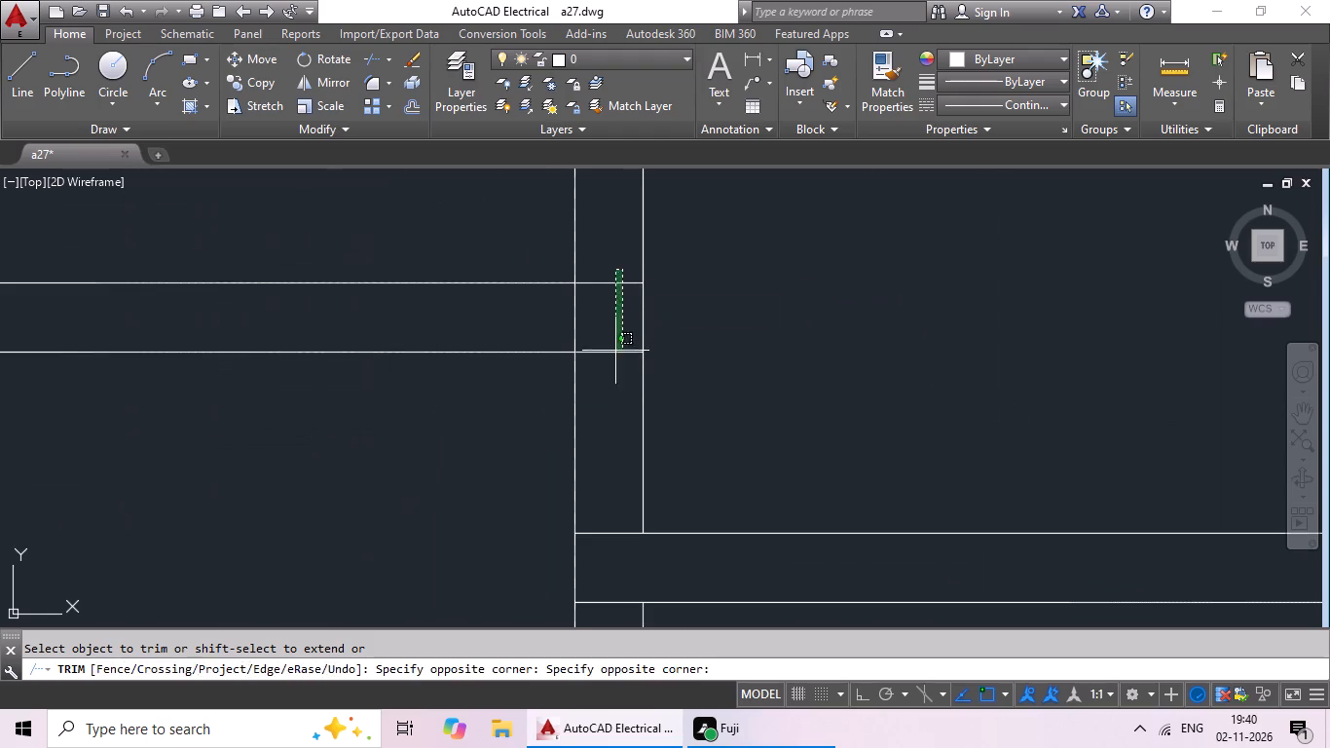
{"action": "left_click_drag", "start_coordinate": [613, 361], "coordinate": [609, 391]}
{"action": "left_click_drag", "start_coordinate": [609, 391], "coordinate": [610, 381]}
{"action": "left_click_drag", "start_coordinate": [617, 318], "coordinate": [550, 336]}
{"action": "left_click", "coordinate": [550, 336]}
Trim the overlapping lines where the horizontal wall between the staircase and the right wing meets the staircase's right wall.
{"action": "scroll", "coordinate": [595, 339], "scroll_direction": "down", "scroll_amount": 4}
{"action": "middle_click_drag", "start_coordinate": [494, 393], "coordinate": [541, 432]}
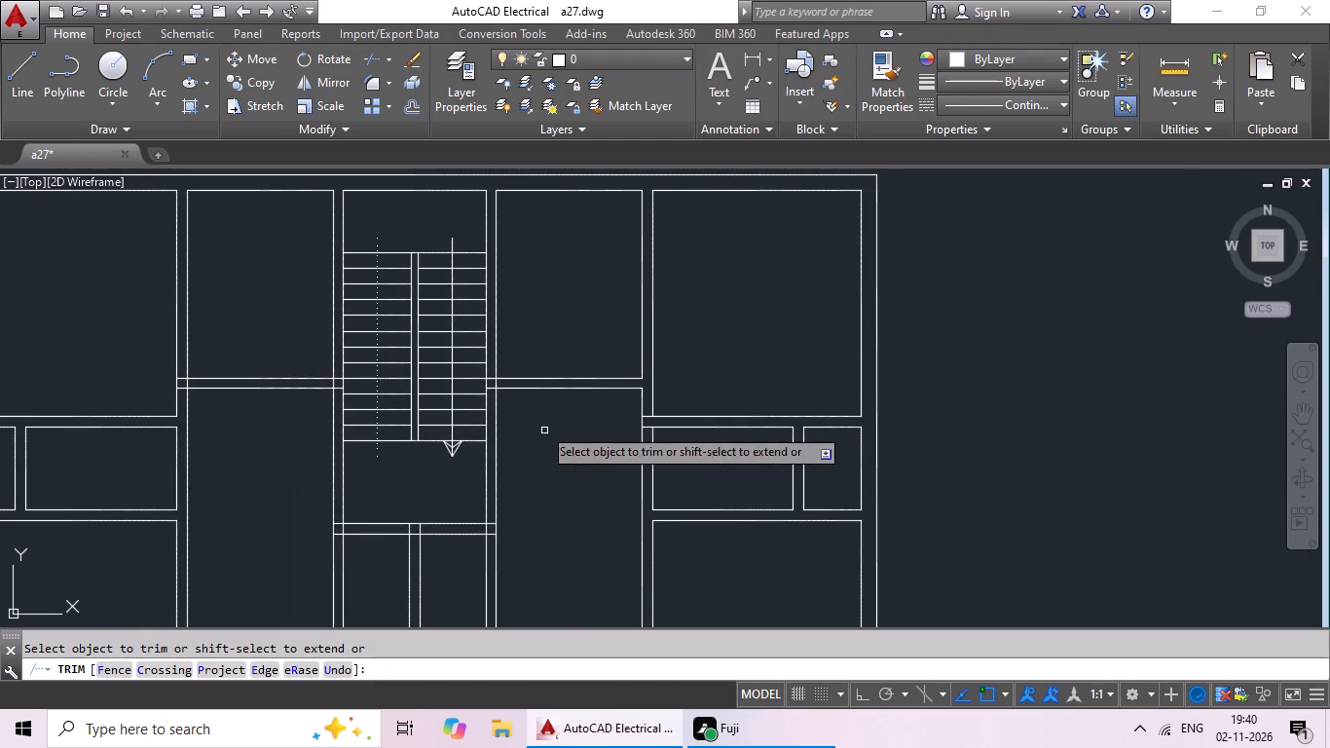
{"action": "scroll", "coordinate": [496, 386], "scroll_direction": "up", "scroll_amount": 4}
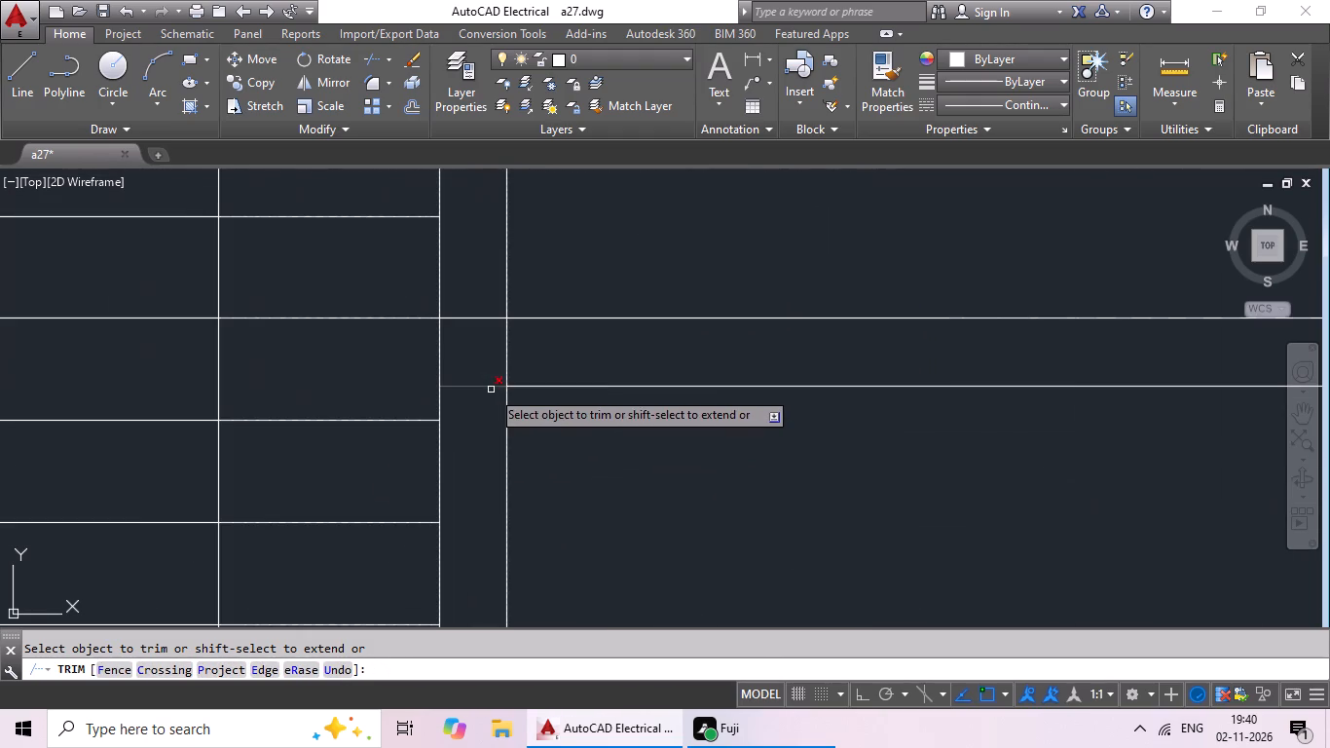
{"action": "left_click_drag", "start_coordinate": [533, 340], "coordinate": [474, 353]}
{"action": "left_click", "coordinate": [474, 353]}
{"action": "left_click_drag", "start_coordinate": [483, 279], "coordinate": [470, 369]}
{"action": "left_click_drag", "start_coordinate": [467, 382], "coordinate": [464, 400]}
{"action": "left_click_drag", "start_coordinate": [465, 399], "coordinate": [465, 398]}
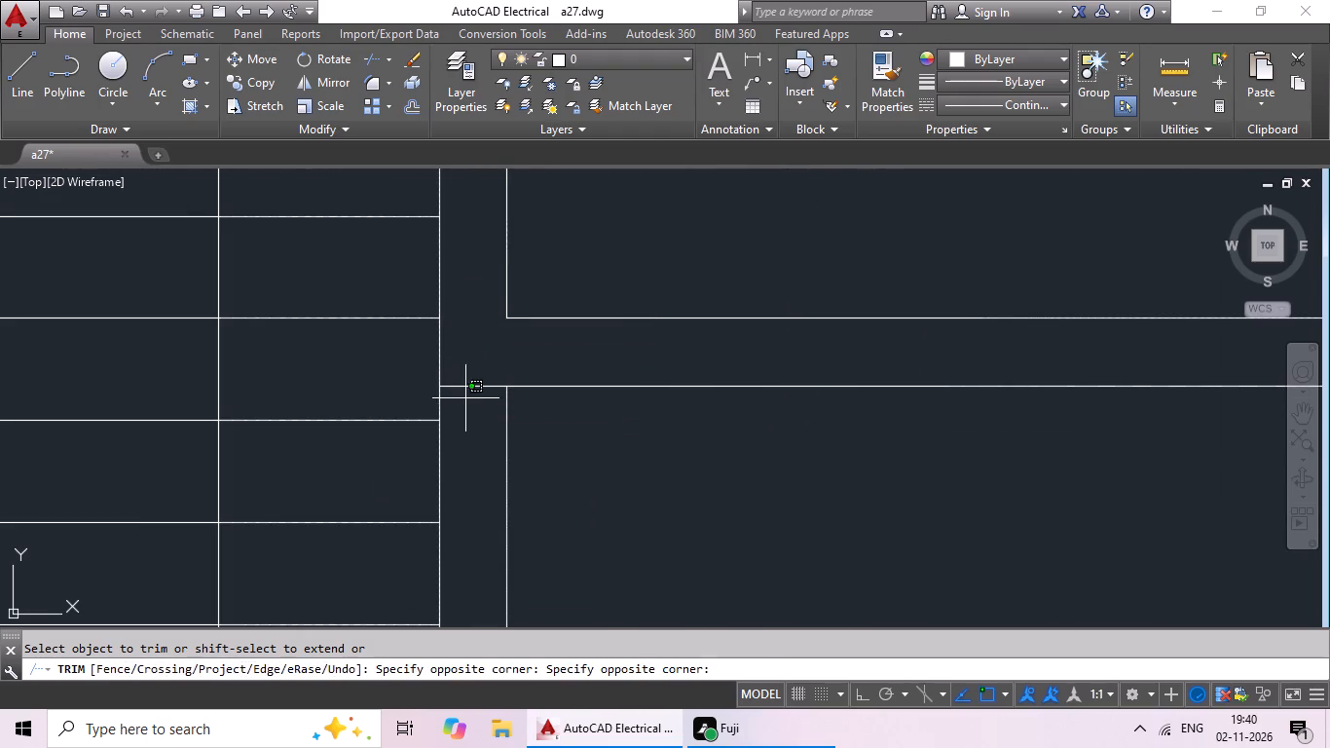
{"action": "left_click_drag", "start_coordinate": [465, 398], "coordinate": [478, 343]}
{"action": "left_click", "coordinate": [478, 343]}
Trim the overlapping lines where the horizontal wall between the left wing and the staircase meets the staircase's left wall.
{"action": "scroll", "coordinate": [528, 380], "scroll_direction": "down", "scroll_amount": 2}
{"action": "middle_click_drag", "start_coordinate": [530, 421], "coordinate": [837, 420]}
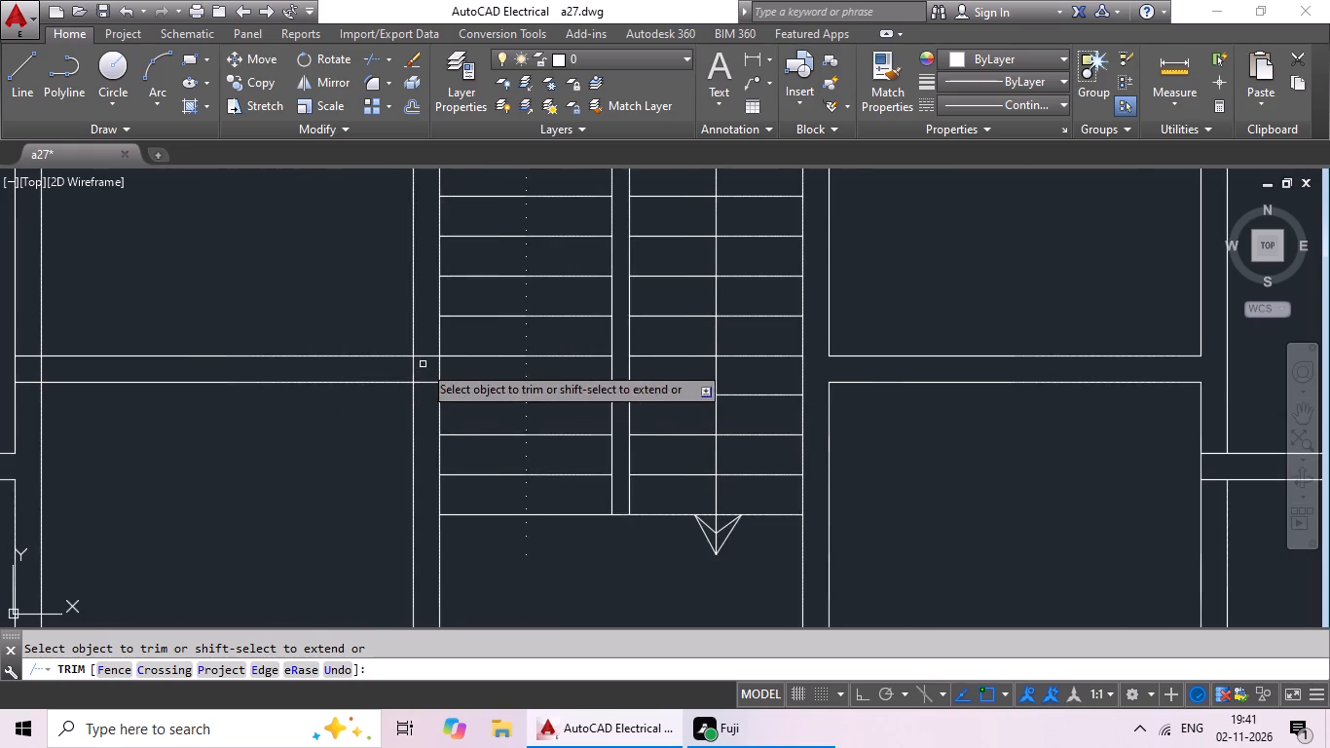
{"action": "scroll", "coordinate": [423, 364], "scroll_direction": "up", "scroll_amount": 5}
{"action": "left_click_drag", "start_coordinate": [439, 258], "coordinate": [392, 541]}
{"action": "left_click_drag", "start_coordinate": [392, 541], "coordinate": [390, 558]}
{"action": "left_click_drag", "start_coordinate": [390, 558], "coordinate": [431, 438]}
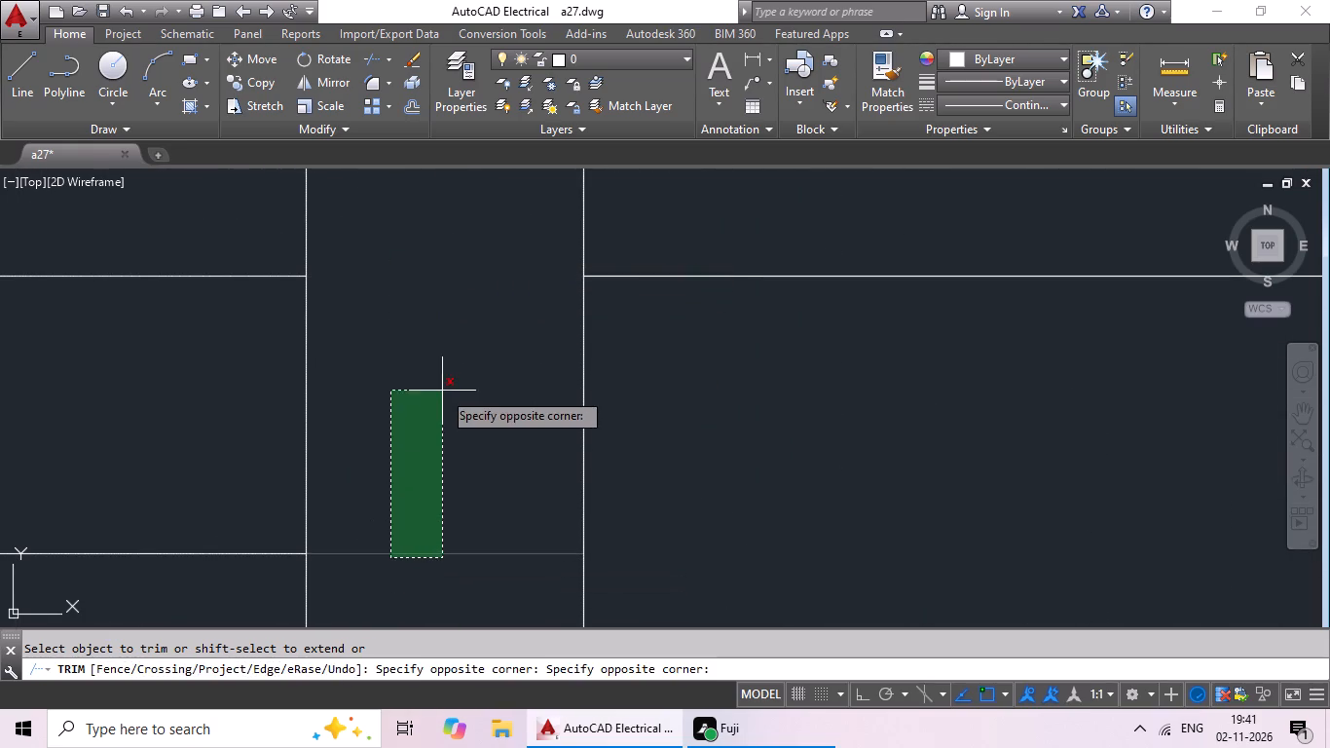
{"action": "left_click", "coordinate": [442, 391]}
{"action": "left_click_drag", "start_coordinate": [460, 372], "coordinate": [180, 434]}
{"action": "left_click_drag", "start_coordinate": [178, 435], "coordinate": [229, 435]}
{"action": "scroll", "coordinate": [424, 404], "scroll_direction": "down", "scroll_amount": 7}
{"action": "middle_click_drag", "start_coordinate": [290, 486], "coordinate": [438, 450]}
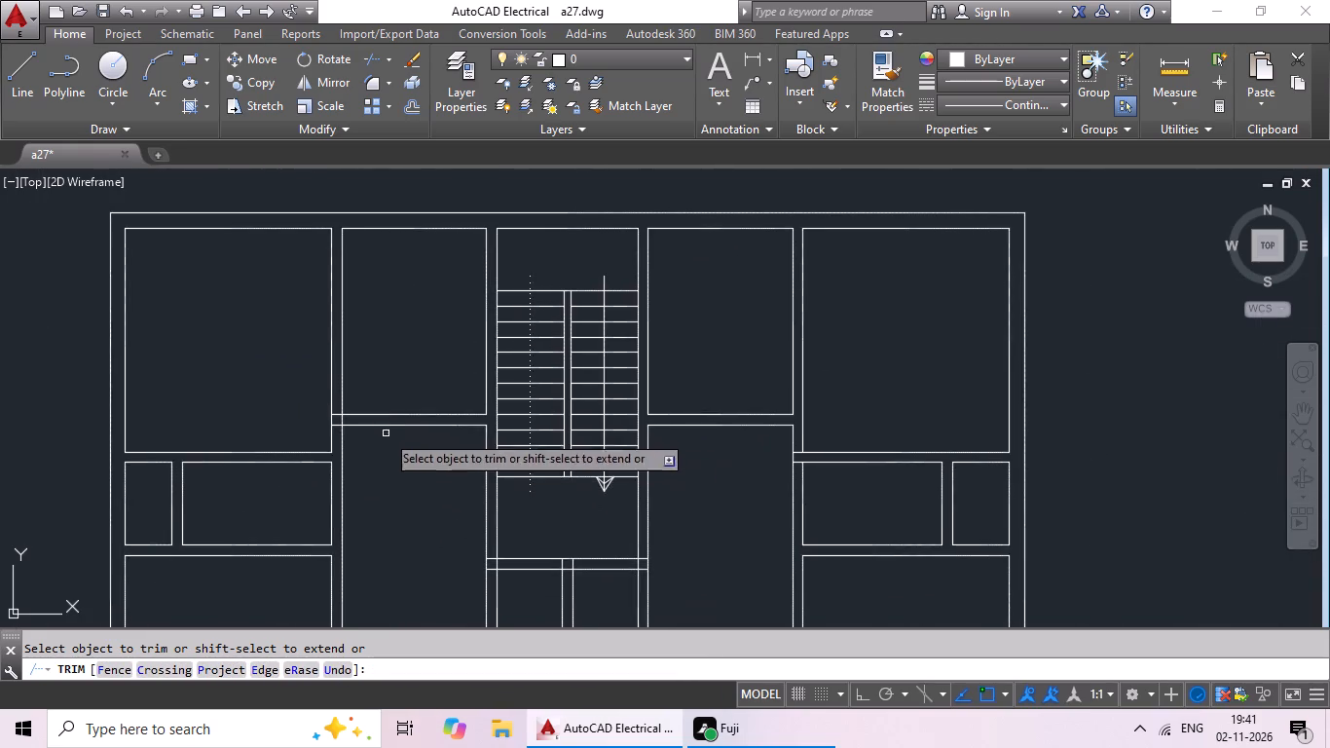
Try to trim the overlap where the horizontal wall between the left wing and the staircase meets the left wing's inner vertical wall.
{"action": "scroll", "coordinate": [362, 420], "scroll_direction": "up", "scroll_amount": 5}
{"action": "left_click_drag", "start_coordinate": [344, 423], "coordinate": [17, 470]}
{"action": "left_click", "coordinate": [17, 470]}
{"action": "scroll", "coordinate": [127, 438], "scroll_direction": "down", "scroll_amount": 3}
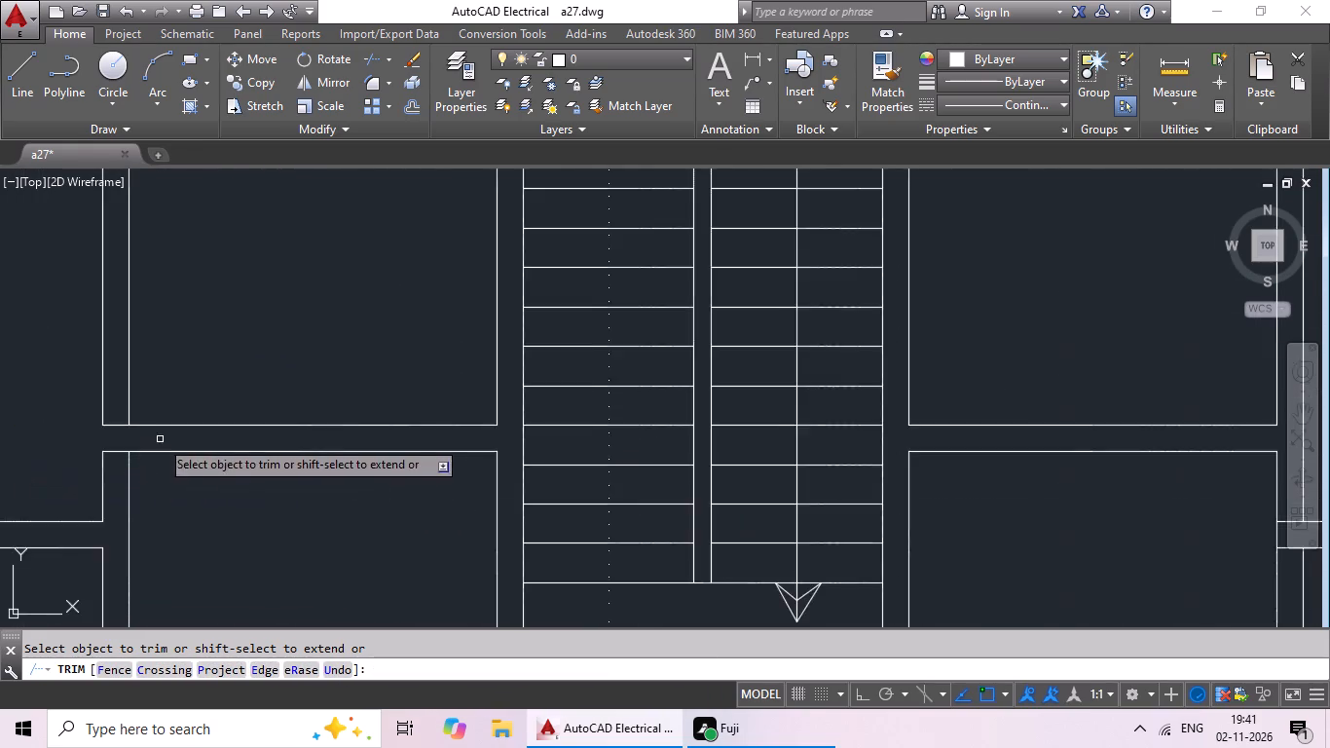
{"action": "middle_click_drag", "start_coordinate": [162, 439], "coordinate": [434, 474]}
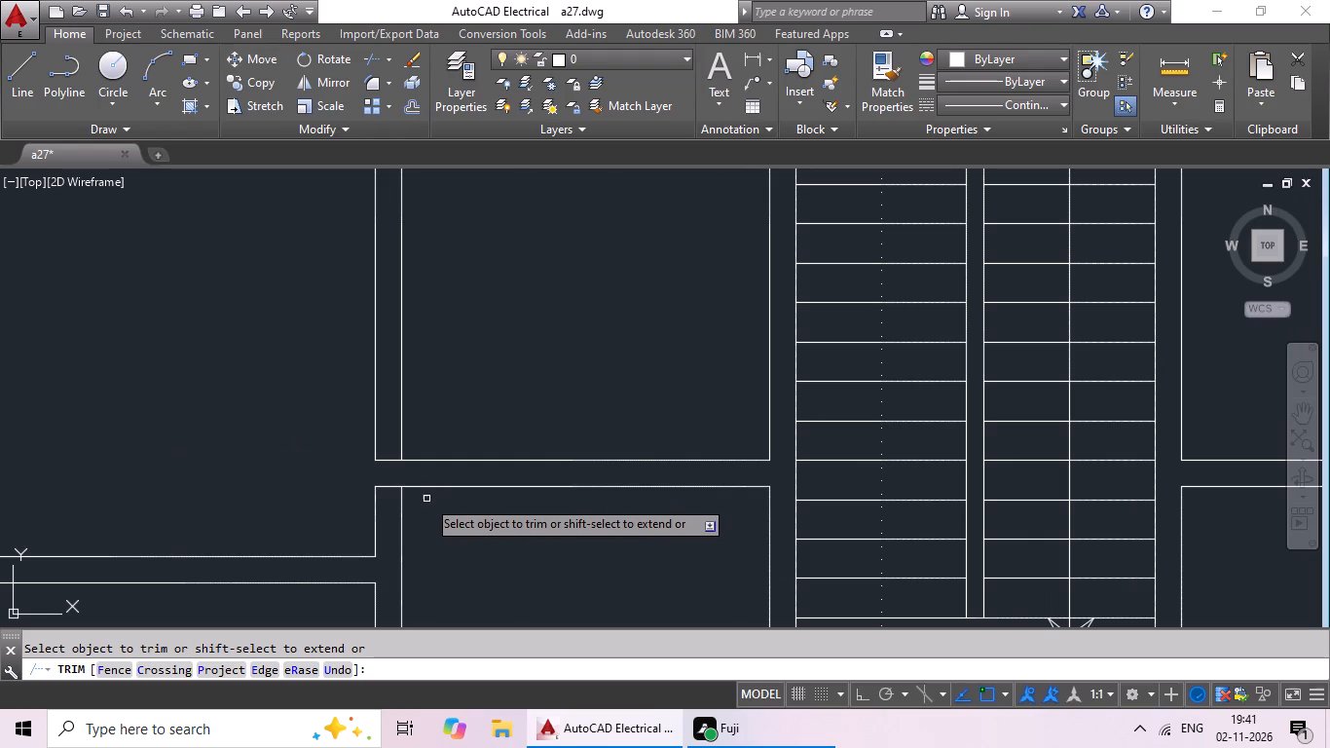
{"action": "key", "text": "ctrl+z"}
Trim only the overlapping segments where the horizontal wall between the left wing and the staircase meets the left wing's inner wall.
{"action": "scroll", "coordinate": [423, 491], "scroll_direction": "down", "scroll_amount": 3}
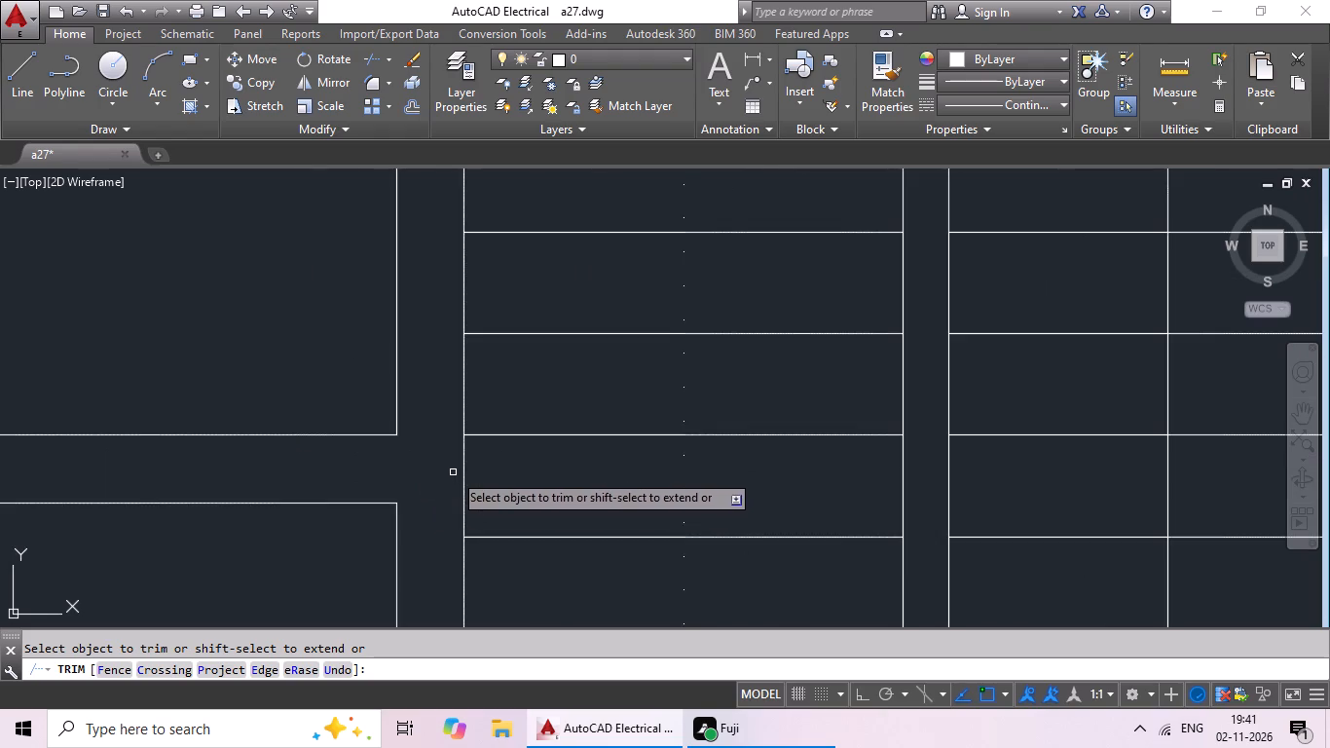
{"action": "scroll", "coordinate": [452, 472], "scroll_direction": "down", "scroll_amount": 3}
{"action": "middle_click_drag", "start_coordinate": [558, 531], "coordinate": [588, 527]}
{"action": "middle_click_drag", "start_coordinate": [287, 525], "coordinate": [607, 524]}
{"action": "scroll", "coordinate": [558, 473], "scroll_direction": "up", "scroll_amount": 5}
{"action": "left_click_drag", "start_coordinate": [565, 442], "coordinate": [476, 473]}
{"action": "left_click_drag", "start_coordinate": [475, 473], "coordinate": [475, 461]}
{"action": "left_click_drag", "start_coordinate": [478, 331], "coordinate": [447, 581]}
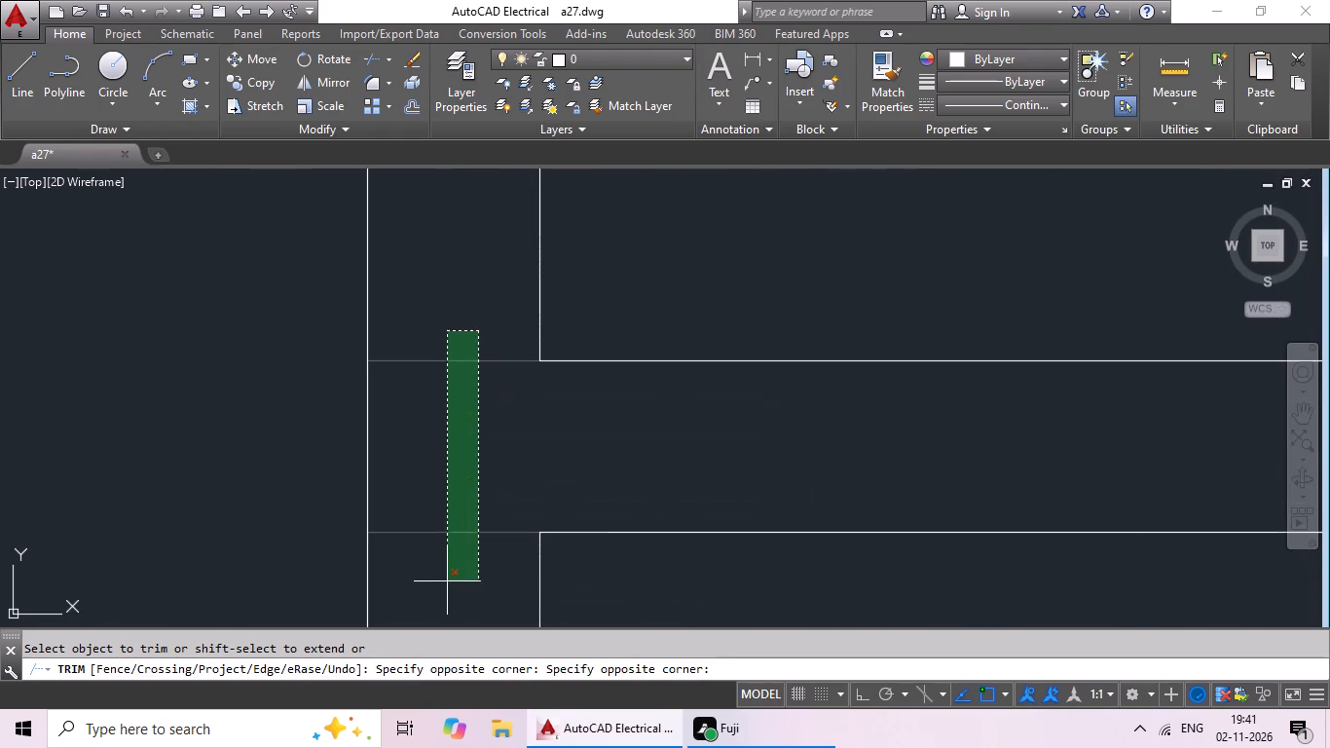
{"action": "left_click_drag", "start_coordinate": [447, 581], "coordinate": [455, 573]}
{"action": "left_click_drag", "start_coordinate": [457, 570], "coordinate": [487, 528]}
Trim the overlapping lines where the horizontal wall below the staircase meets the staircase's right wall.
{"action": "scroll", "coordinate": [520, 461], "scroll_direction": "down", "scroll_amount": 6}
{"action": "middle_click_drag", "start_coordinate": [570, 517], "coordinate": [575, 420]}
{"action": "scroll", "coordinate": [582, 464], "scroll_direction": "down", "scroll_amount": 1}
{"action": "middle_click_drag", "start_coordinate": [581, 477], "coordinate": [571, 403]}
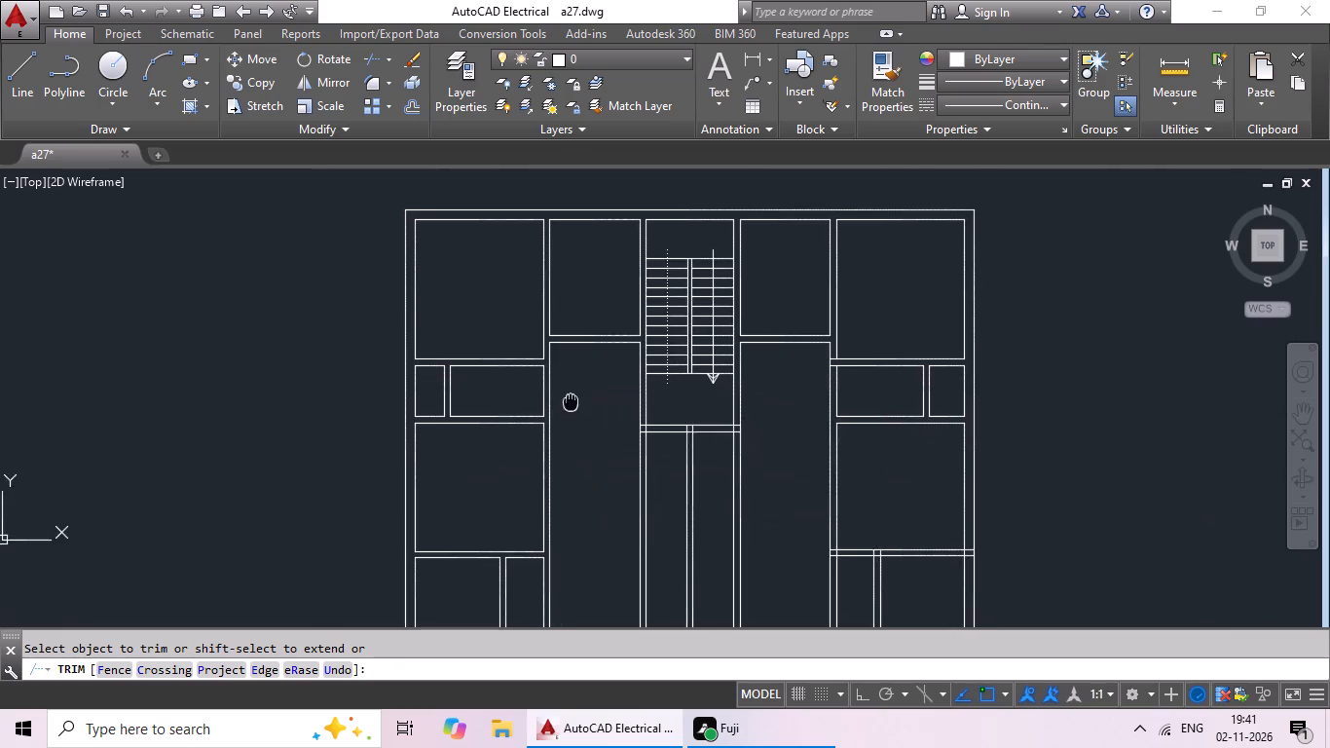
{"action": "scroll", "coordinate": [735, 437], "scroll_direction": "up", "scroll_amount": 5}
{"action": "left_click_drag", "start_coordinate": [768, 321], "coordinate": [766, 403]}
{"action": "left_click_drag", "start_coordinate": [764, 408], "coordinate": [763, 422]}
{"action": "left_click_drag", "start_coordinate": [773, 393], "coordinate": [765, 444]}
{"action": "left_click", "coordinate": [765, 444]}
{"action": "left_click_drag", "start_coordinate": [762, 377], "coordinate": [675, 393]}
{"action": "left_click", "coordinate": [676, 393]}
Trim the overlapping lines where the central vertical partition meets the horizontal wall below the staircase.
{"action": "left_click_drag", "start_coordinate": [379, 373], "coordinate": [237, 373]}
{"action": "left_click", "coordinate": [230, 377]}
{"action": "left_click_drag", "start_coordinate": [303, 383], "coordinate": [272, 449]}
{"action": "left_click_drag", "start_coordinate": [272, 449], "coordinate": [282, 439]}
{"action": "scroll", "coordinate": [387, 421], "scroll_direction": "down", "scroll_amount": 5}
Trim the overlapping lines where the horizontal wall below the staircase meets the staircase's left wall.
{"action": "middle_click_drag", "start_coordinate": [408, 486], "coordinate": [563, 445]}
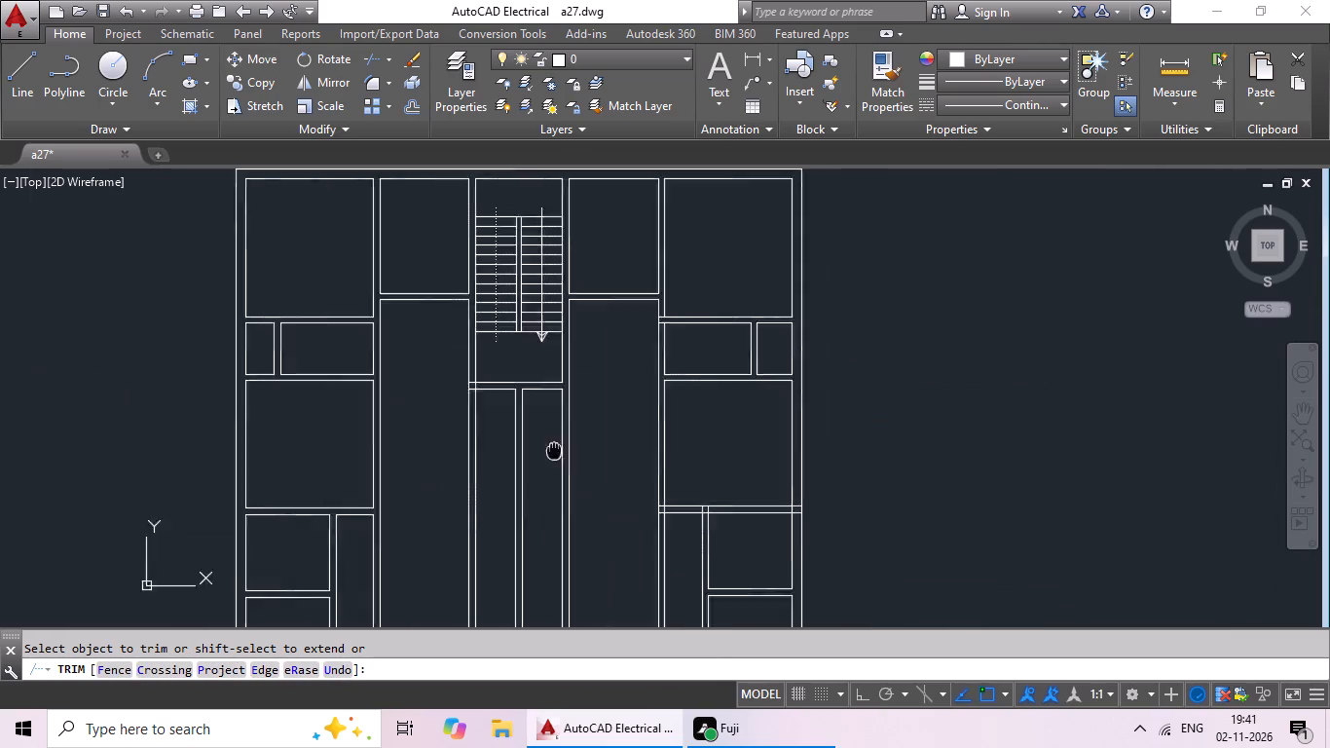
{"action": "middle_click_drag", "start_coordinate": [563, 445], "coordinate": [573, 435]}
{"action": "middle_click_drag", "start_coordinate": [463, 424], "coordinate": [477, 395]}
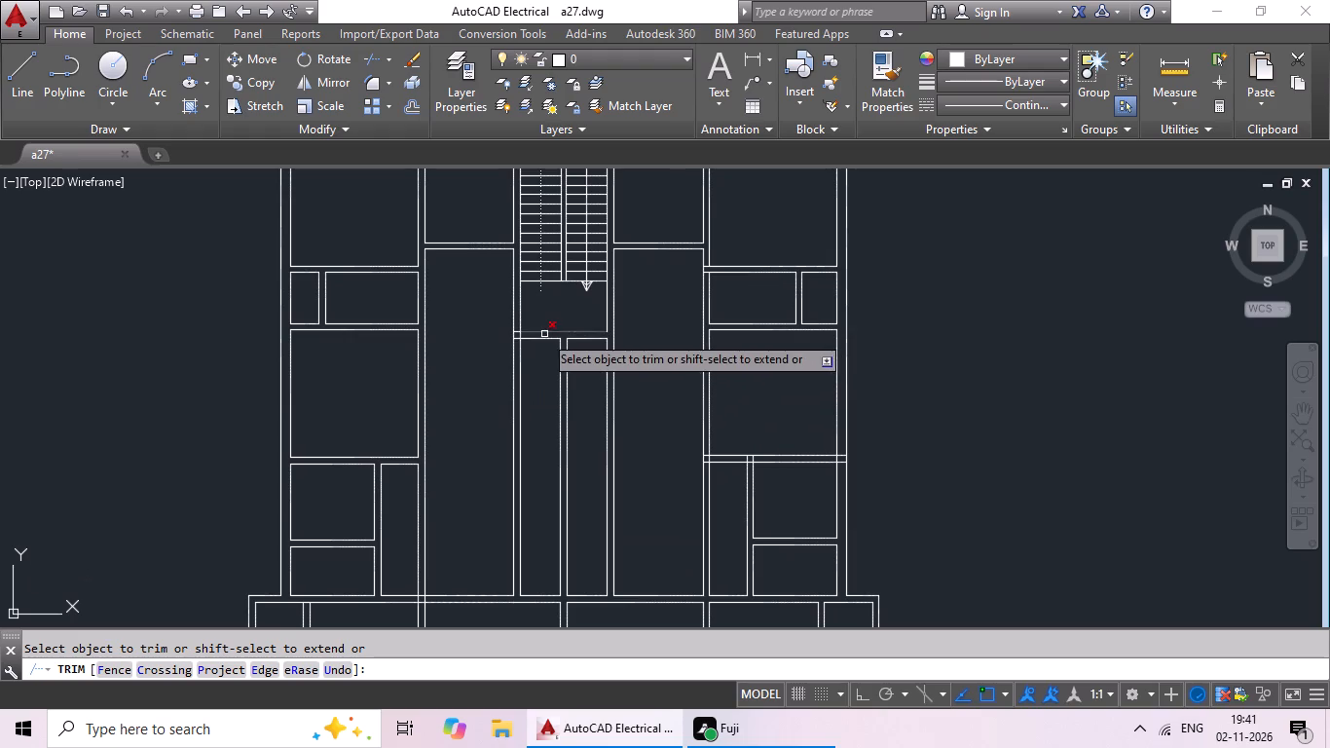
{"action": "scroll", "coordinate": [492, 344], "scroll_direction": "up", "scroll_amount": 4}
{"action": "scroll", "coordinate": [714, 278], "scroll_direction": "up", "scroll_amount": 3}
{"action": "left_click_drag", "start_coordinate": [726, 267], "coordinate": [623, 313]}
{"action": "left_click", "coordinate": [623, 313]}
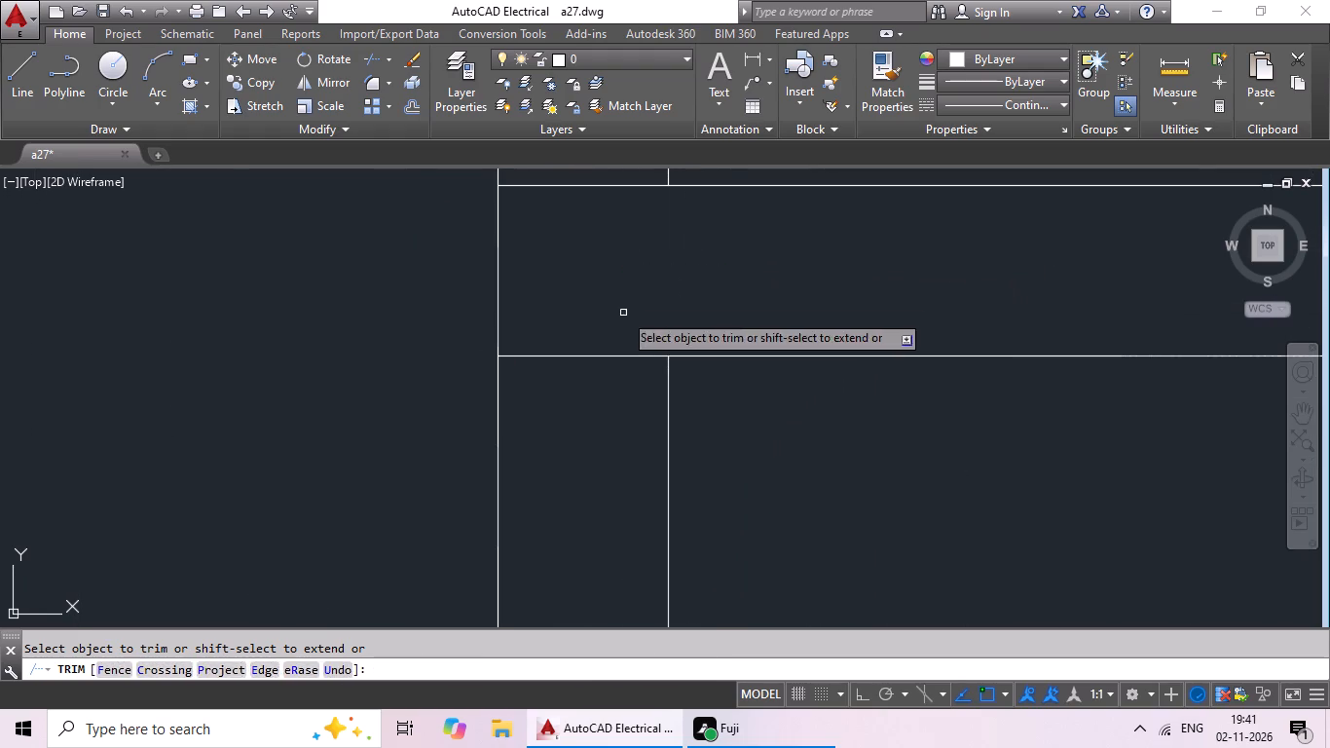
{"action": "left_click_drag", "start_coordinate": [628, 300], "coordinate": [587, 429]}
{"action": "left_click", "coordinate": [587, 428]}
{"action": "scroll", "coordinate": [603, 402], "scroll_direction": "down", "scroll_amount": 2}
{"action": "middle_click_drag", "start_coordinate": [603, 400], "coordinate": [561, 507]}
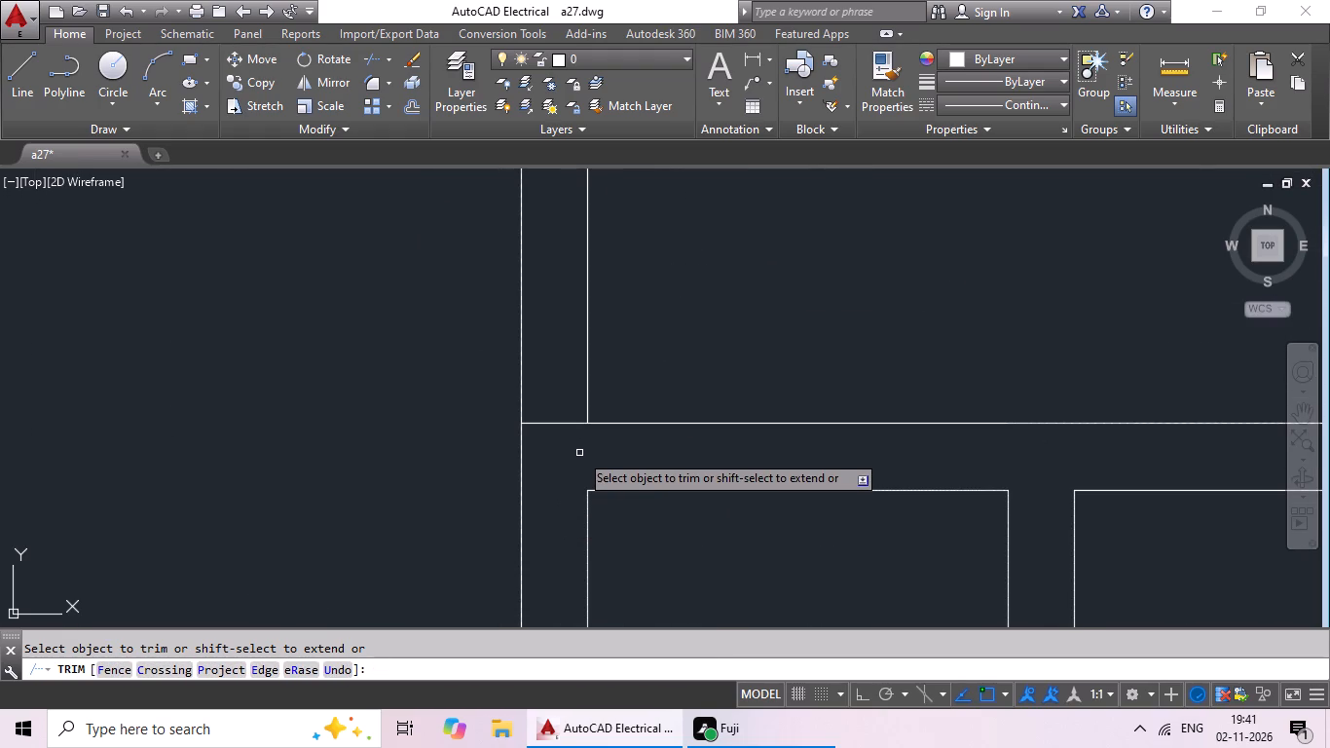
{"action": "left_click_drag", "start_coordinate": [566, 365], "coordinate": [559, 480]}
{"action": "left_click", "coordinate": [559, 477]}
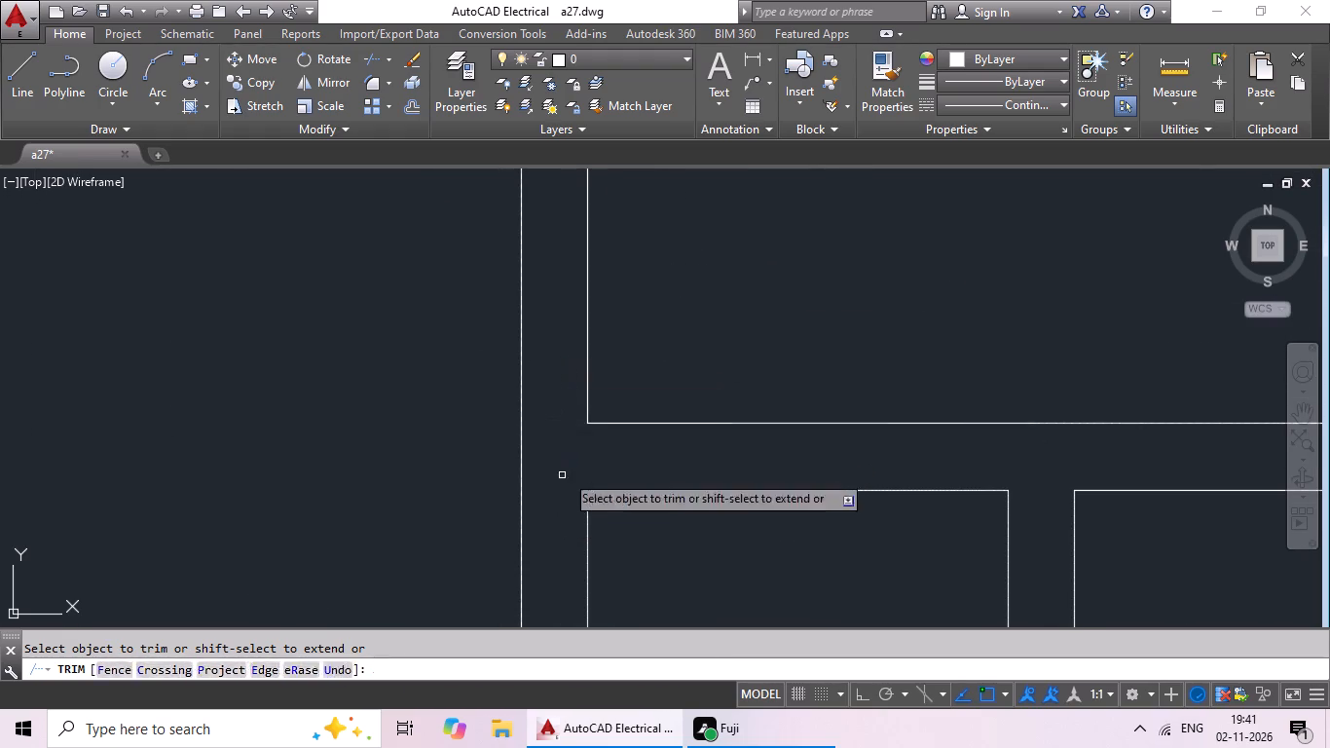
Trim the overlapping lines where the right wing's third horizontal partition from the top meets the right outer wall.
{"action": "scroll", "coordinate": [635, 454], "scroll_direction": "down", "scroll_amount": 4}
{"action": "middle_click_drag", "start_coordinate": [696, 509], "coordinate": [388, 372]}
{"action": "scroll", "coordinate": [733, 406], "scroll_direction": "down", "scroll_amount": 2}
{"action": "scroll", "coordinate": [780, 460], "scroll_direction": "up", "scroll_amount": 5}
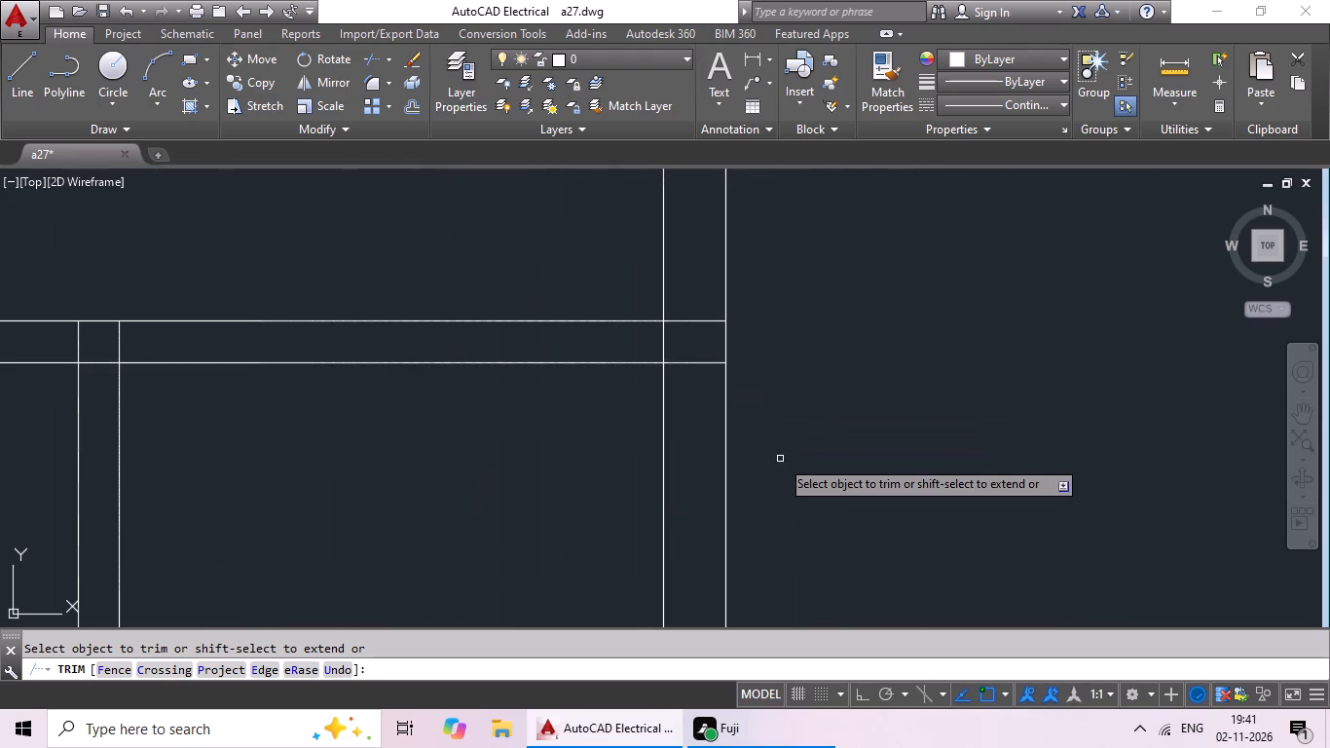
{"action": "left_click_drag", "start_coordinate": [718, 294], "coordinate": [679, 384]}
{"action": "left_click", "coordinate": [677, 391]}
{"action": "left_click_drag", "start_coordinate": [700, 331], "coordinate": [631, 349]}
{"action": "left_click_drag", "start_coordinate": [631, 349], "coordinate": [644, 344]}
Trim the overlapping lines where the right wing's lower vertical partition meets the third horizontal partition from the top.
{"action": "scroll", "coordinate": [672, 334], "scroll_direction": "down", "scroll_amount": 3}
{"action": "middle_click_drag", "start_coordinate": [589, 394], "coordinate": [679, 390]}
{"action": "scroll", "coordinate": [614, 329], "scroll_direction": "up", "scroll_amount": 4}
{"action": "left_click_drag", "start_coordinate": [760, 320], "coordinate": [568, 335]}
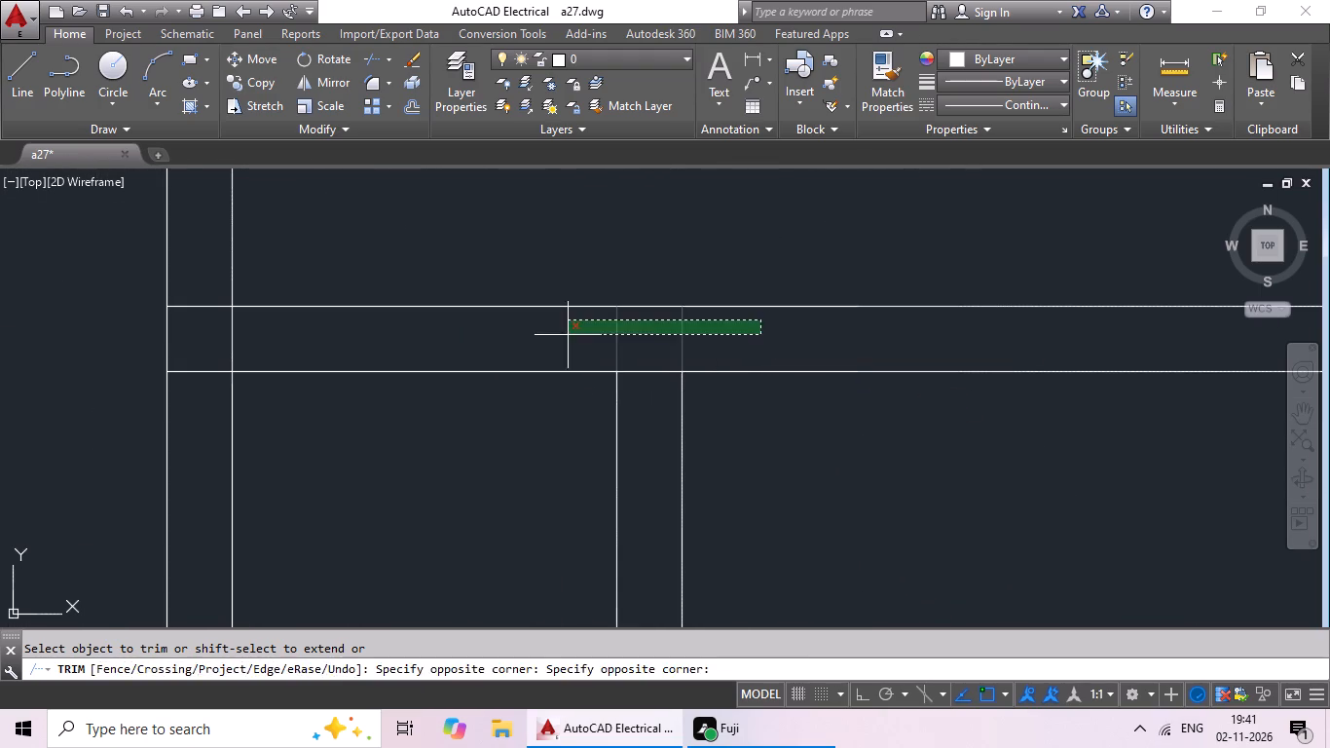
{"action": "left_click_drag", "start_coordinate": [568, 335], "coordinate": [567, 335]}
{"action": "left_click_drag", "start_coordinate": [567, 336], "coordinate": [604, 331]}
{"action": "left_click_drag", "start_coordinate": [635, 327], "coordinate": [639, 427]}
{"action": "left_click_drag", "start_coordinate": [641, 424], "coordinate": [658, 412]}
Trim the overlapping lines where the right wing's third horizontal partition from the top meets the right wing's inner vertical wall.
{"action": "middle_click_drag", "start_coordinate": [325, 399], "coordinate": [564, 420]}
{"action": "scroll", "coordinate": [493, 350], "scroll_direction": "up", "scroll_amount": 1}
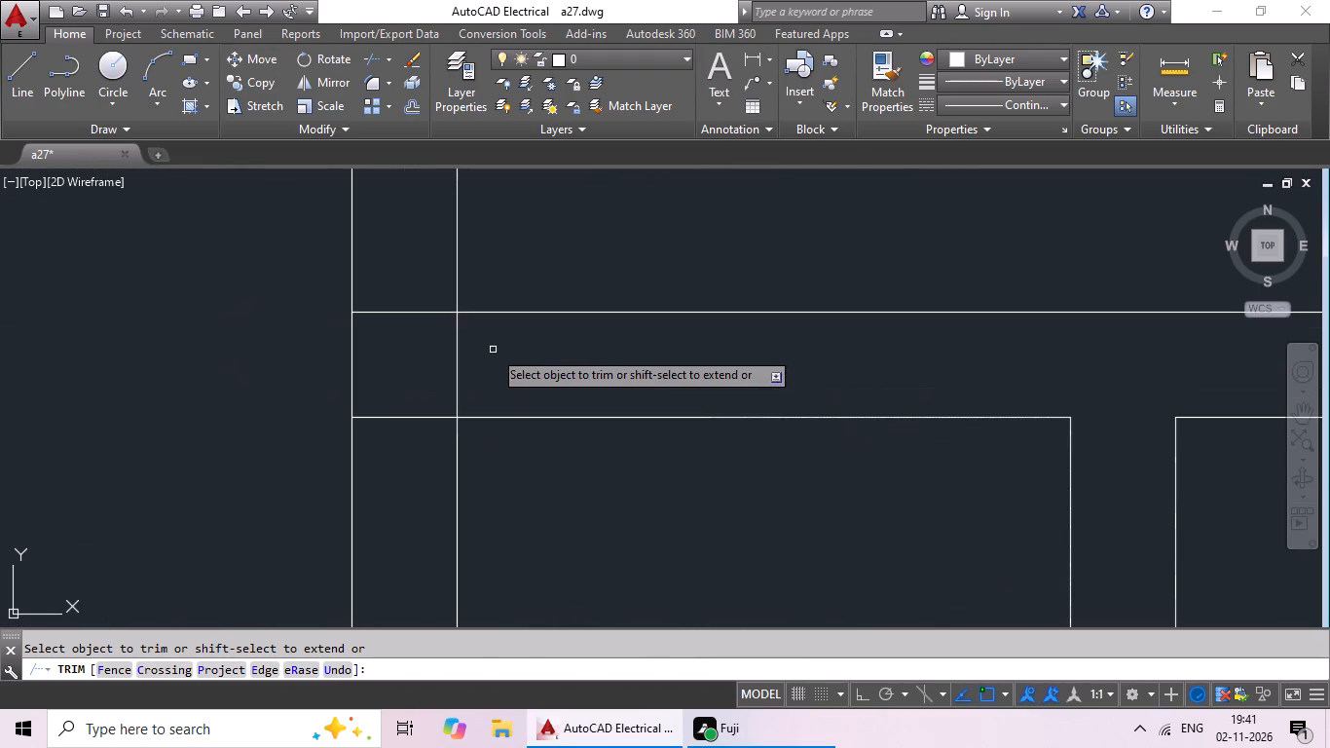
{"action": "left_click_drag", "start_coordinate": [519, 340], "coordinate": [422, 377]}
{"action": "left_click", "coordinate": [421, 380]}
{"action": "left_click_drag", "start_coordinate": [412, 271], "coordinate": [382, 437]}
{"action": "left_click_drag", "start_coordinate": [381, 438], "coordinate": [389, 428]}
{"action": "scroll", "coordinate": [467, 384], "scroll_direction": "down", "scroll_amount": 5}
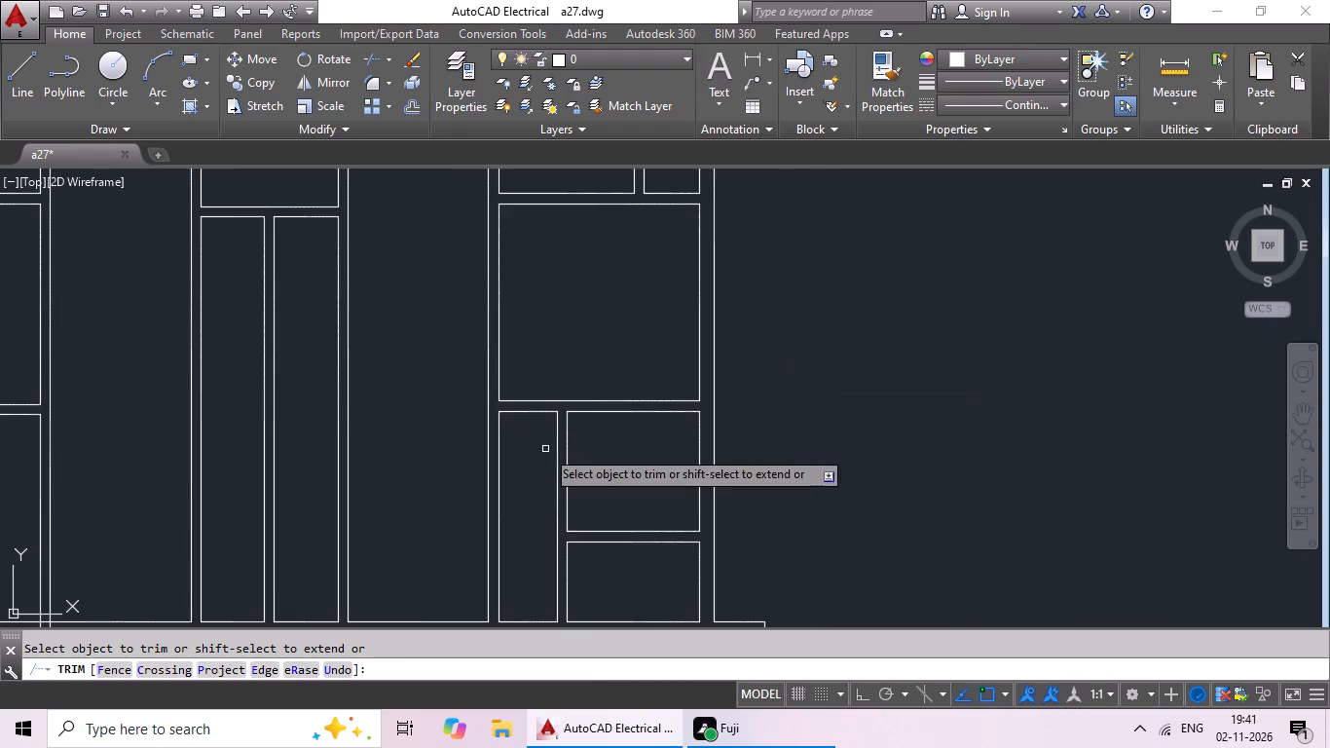
Undo the recent trims on the right wing's third partition, around the staircase and on the left wing's third horizontal partition.
{"action": "middle_click_drag", "start_coordinate": [545, 449], "coordinate": [467, 313]}
{"action": "scroll", "coordinate": [524, 422], "scroll_direction": "down", "scroll_amount": 1}
{"action": "middle_click_drag", "start_coordinate": [524, 430], "coordinate": [574, 341]}
{"action": "middle_click_drag", "start_coordinate": [531, 392], "coordinate": [580, 528]}
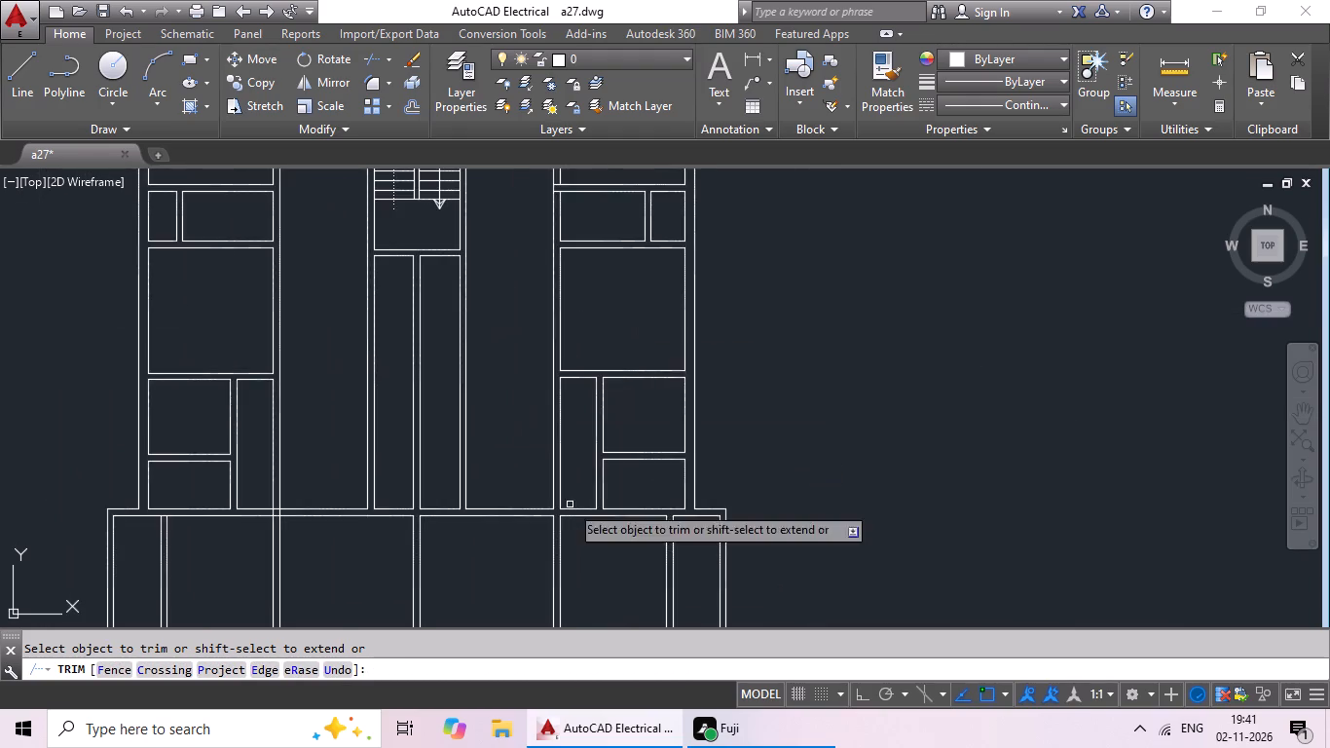
{"action": "scroll", "coordinate": [517, 461], "scroll_direction": "down", "scroll_amount": 2}
{"action": "middle_click_drag", "start_coordinate": [517, 461], "coordinate": [685, 497]}
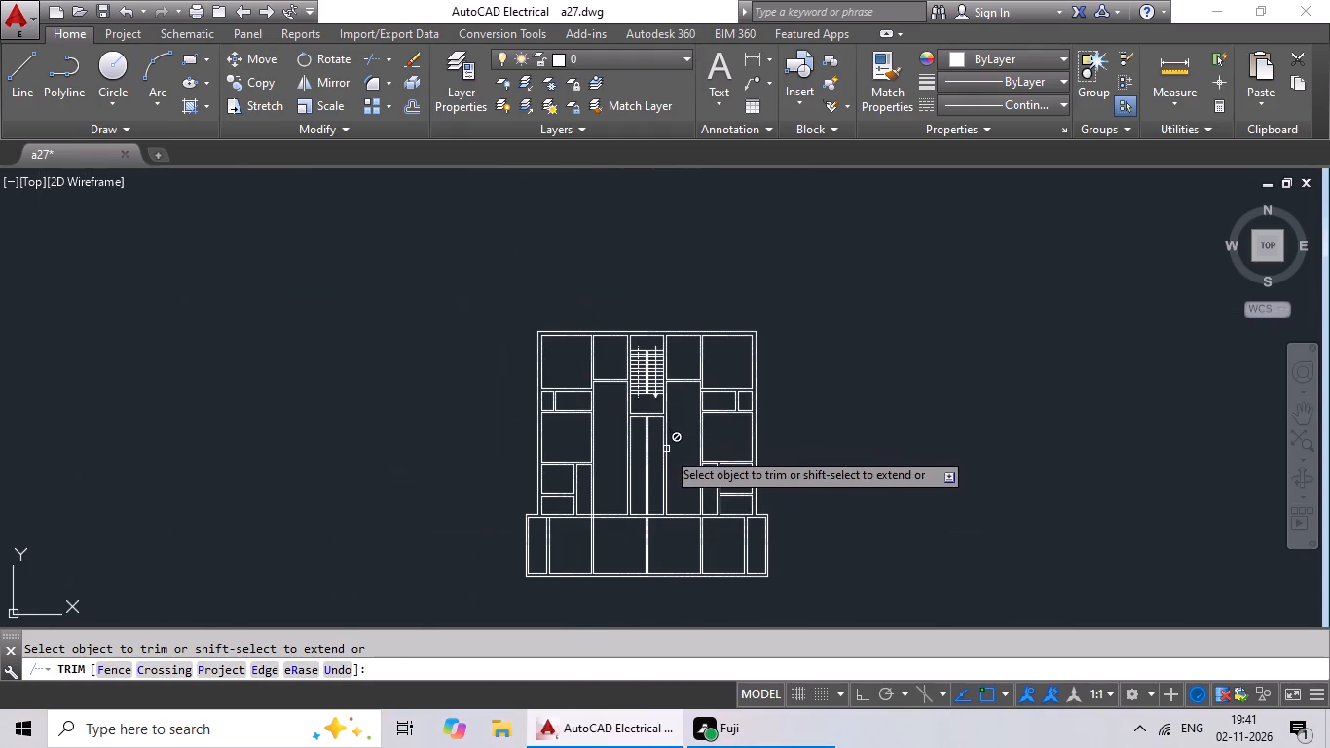
{"action": "key", "text": "ctrl+z"}
{"action": "key", "text": "ctrl+z"}
{"action": "key", "text": "ctrl+z"}
{"action": "key", "text": "ctrl+z"}
{"action": "key", "text": "ctrl+z"}
{"action": "key", "text": "ctrl+z"}
{"action": "key", "text": "ctrl+z"}
{"action": "key", "text": "ctrl+z"}
{"action": "key", "text": "ctrl+z"}
{"action": "key", "text": "ctrl+z"}
{"action": "key", "text": "ctrl+z"}
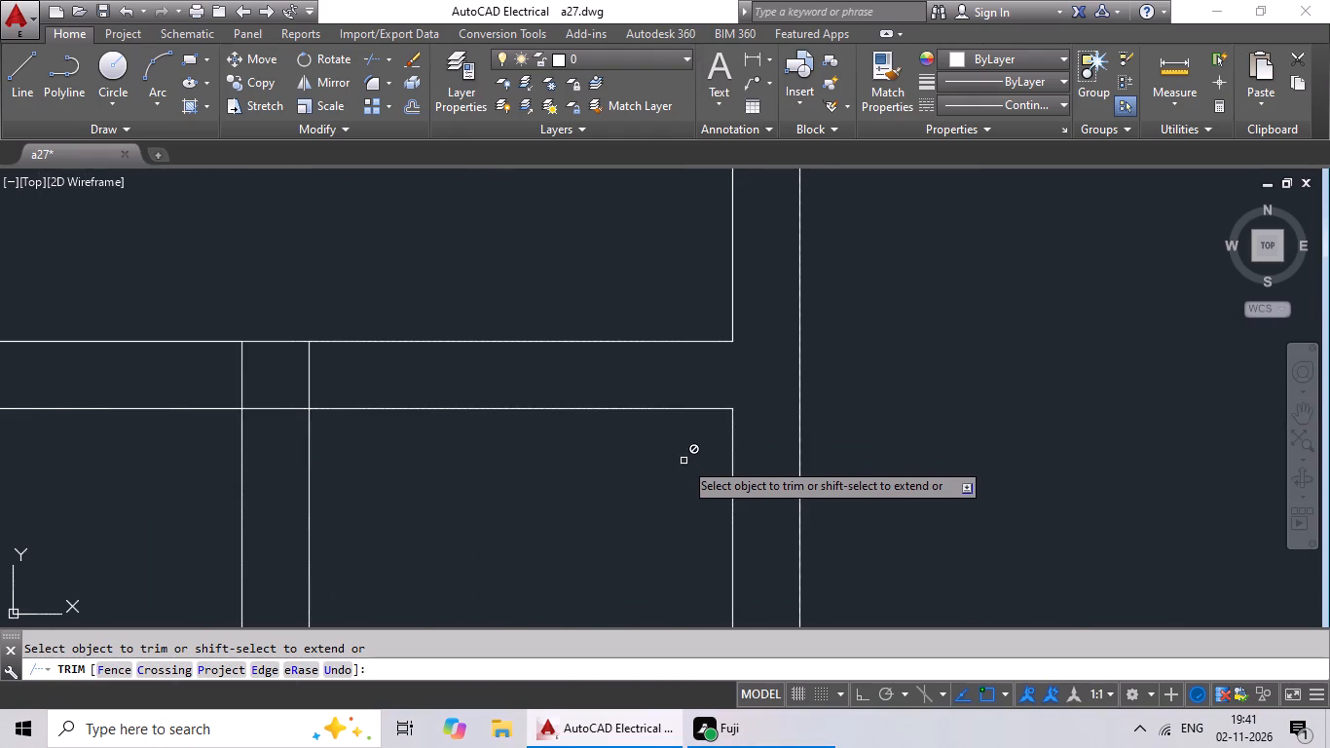
{"action": "key", "text": "ctrl+z"}
{"action": "key", "text": "ctrl+z"}
{"action": "key", "text": "ctrl+z"}
{"action": "key", "text": "ctrl+z"}
{"action": "key", "text": "ctrl+z"}
{"action": "key", "text": "ctrl+z"}
{"action": "key", "text": "ctrl+z"}
{"action": "key", "text": "ctrl+z"}
{"action": "key", "text": "ctrl+z"}
{"action": "key", "text": "ctrl+z"}
{"action": "key", "text": "ctrl+z"}
{"action": "key", "text": "ctrl+z"}
{"action": "key", "text": "ctrl+z"}
{"action": "key", "text": "ctrl+z"}
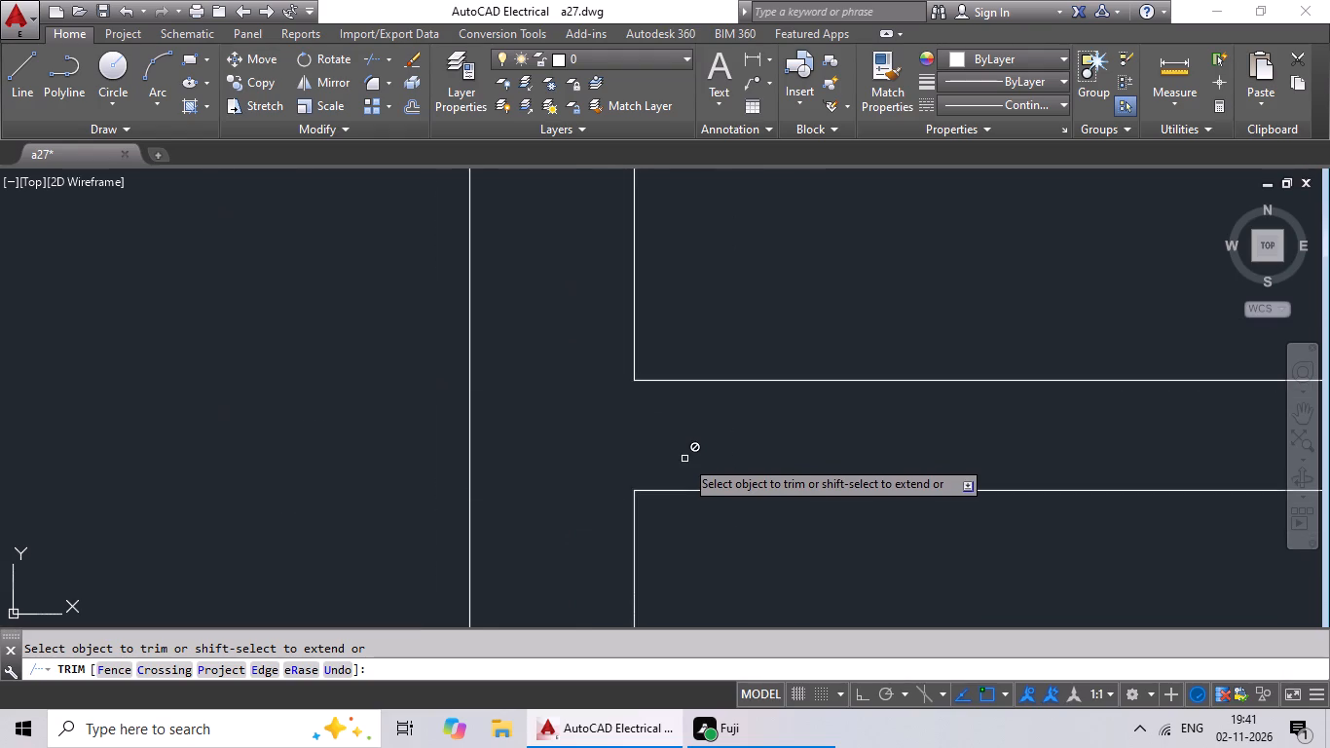
{"action": "key", "text": "ctrl+z"}
{"action": "key", "text": "ctrl+z"}
{"action": "key", "text": "ctrl+z"}
{"action": "scroll", "coordinate": [684, 459], "scroll_direction": "down", "scroll_amount": 5, "text": "ctrl"}
{"action": "key", "text": "ctrl+z"}
{"action": "scroll", "coordinate": [707, 442], "scroll_direction": "down", "scroll_amount": 1}
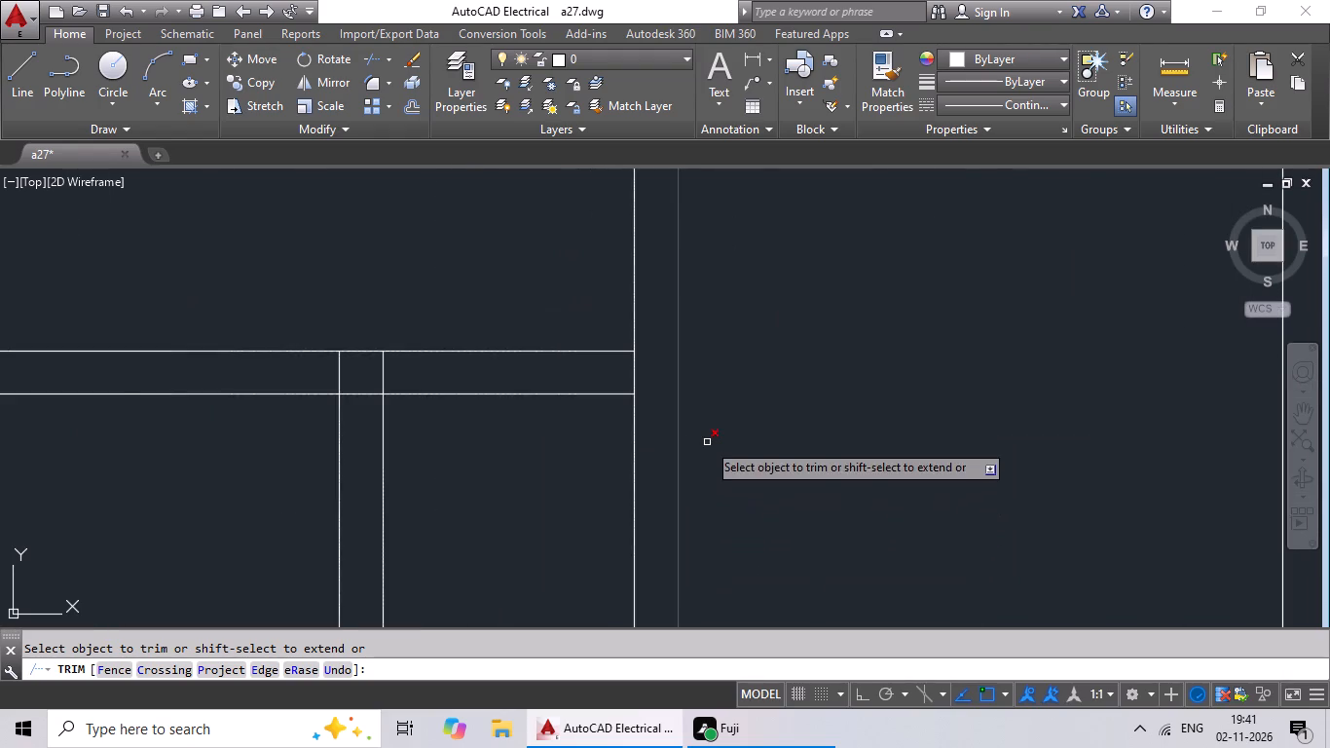
{"action": "scroll", "coordinate": [706, 451], "scroll_direction": "down", "scroll_amount": 2}
{"action": "scroll", "coordinate": [792, 441], "scroll_direction": "down", "scroll_amount": 3}
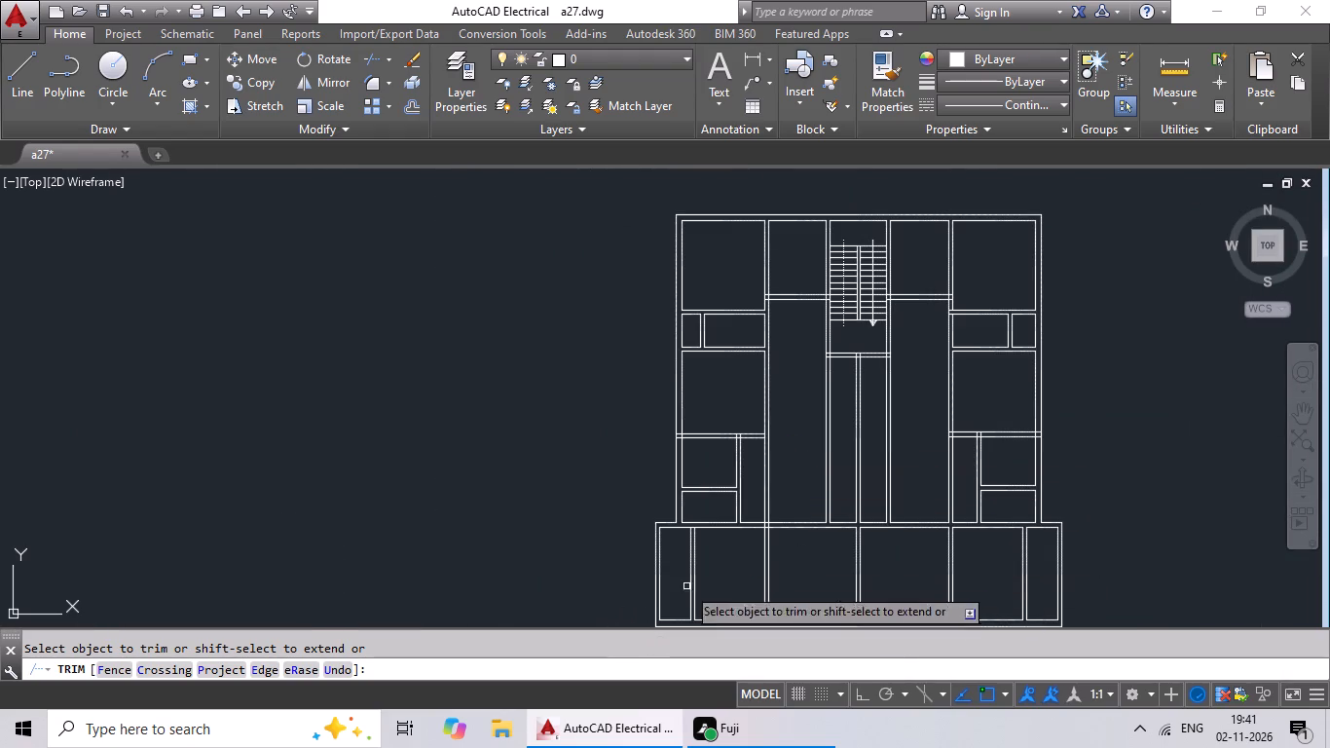
Undo further trims, back to before the left wing's first and second horizontal partitions were cleaned up.
{"action": "key", "text": "ctrl+z"}
{"action": "key", "text": "ctrl+z"}
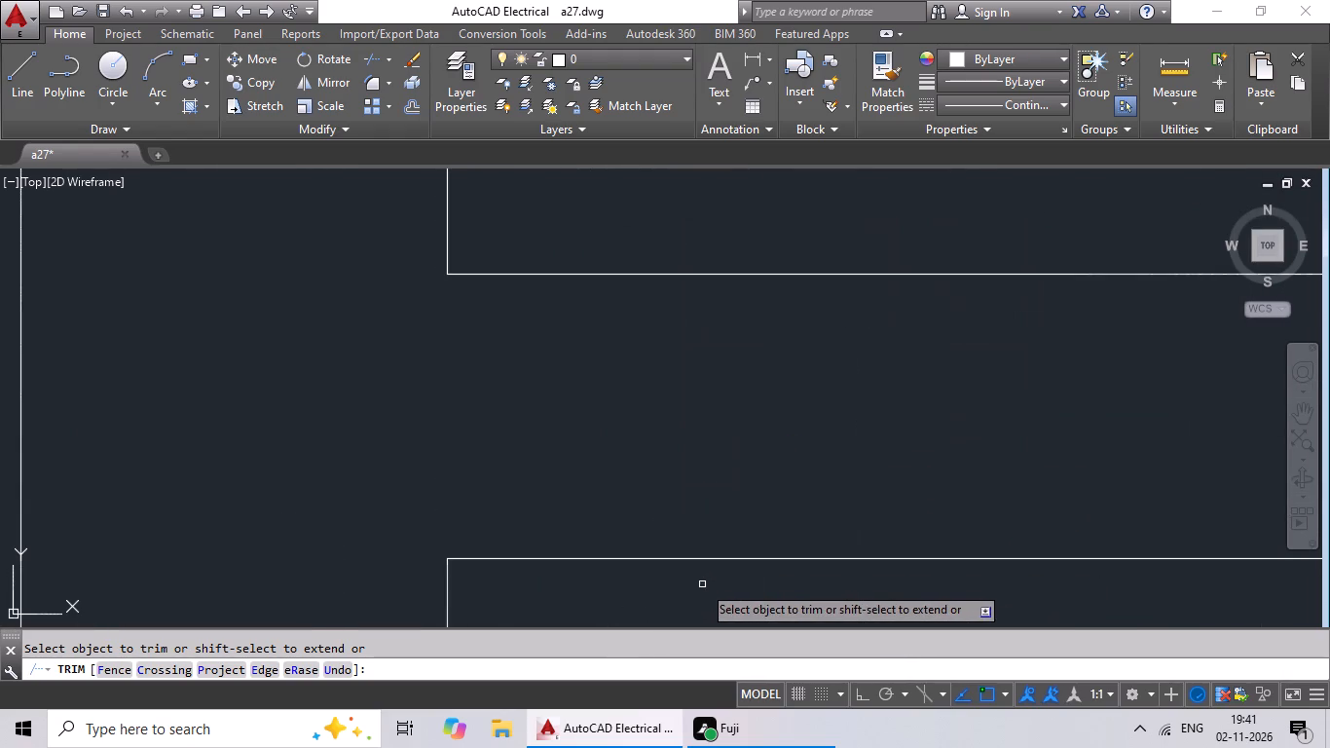
{"action": "key", "text": "ctrl+z"}
{"action": "key", "text": "ctrl+z"}
{"action": "key", "text": "ctrl+z"}
{"action": "key", "text": "ctrl+z"}
{"action": "key", "text": "ctrl+z"}
{"action": "key", "text": "ctrl+z"}
{"action": "key", "text": "ctrl+z"}
{"action": "key", "text": "ctrl+z"}
{"action": "key", "text": "ctrl+z"}
{"action": "key", "text": "ctrl+z"}
{"action": "key", "text": "ctrl+z"}
{"action": "key", "text": "ctrl+z"}
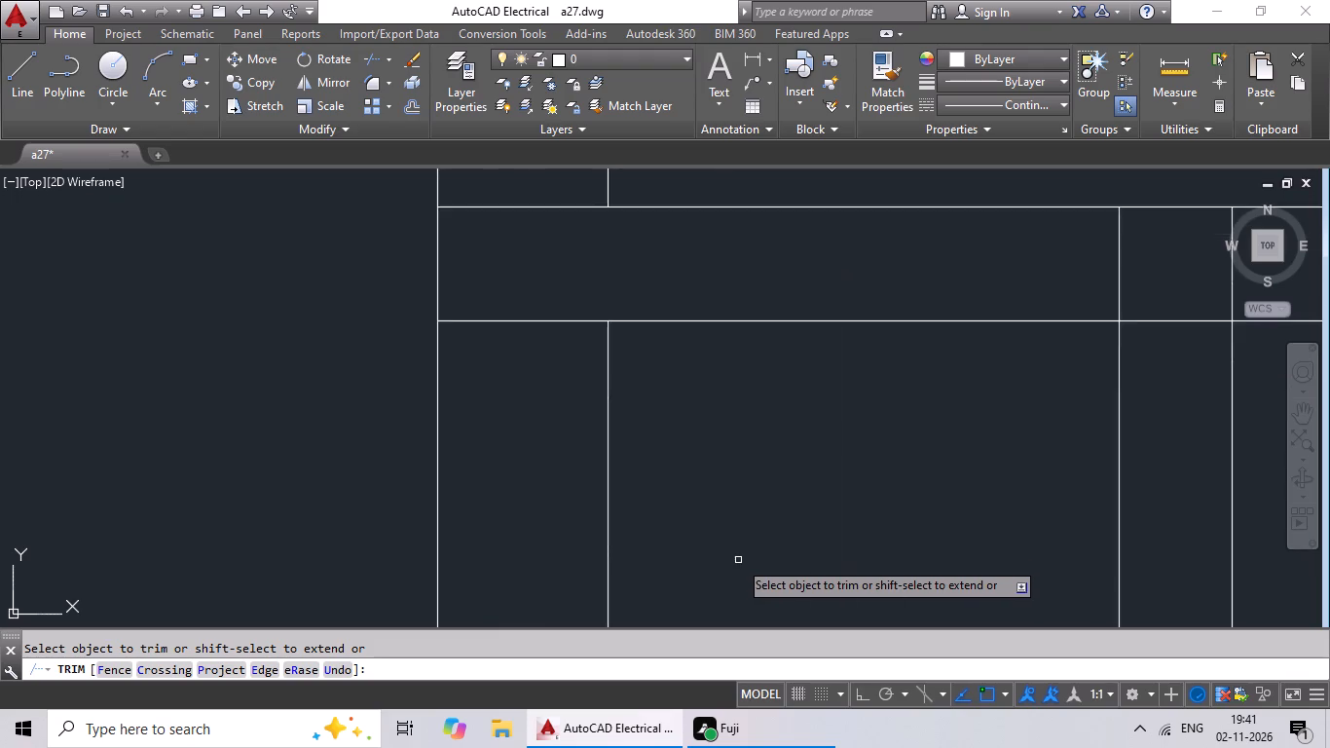
{"action": "key", "text": "ctrl+z"}
{"action": "key", "text": "ctrl+z"}
{"action": "key", "text": "ctrl+z"}
{"action": "key", "text": "ctrl+z"}
{"action": "key", "text": "ctrl+z"}
{"action": "key", "text": "ctrl+z"}
{"action": "key", "text": "ctrl+z"}
{"action": "key", "text": "ctrl+z"}
{"action": "key", "text": "ctrl+z"}
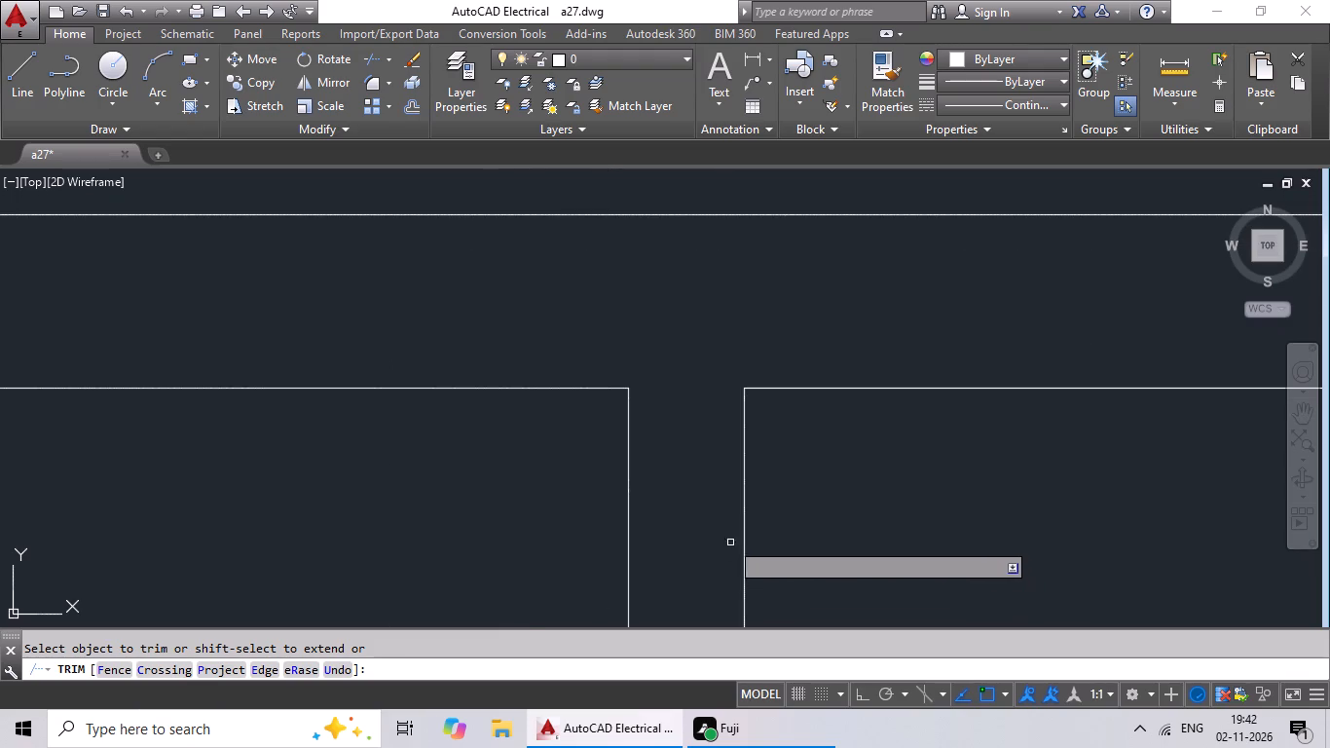
Examine the wall intersections across both wings, the staircase area and the bottom row.
{"action": "scroll", "coordinate": [726, 532], "scroll_direction": "down", "scroll_amount": 8}
{"action": "middle_click_drag", "start_coordinate": [742, 529], "coordinate": [718, 363]}
{"action": "scroll", "coordinate": [748, 442], "scroll_direction": "up", "scroll_amount": 1}
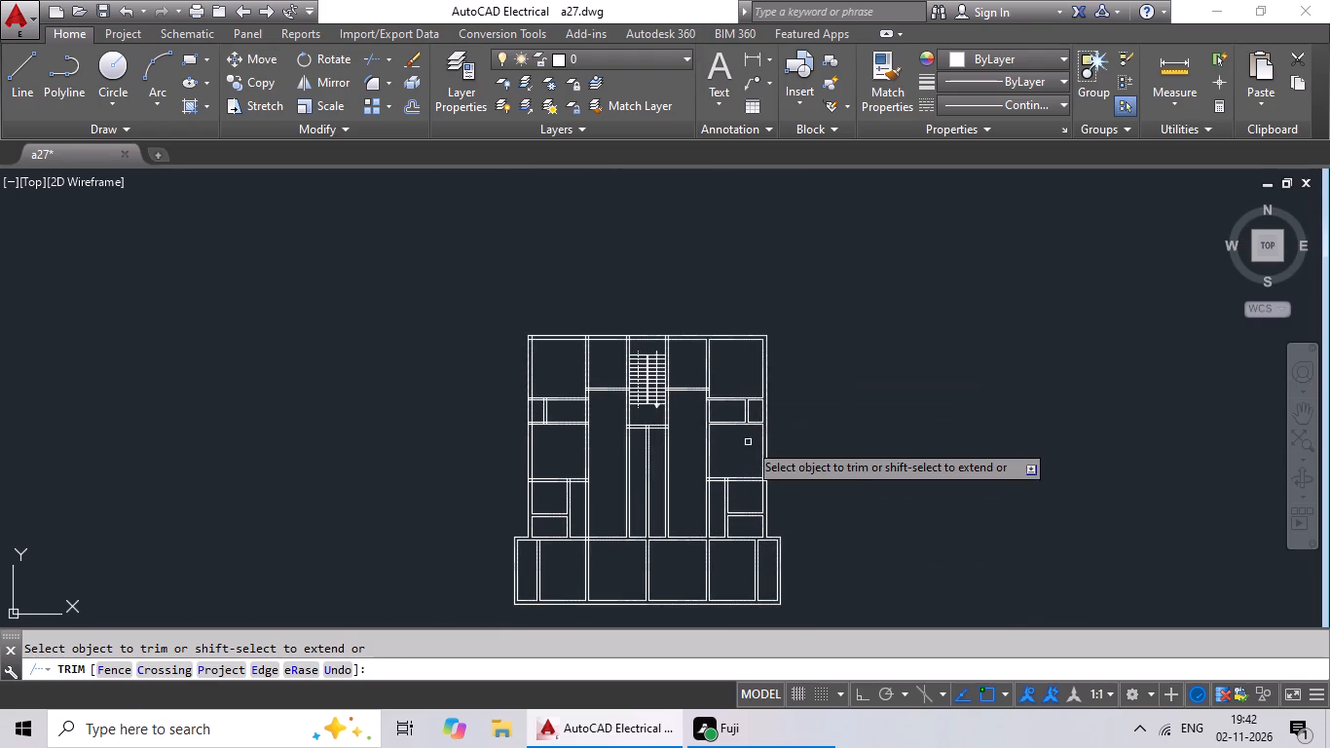
{"action": "scroll", "coordinate": [748, 442], "scroll_direction": "up", "scroll_amount": 3}
{"action": "scroll", "coordinate": [749, 442], "scroll_direction": "down", "scroll_amount": 2}
{"action": "middle_click_drag", "start_coordinate": [749, 460], "coordinate": [697, 273]}
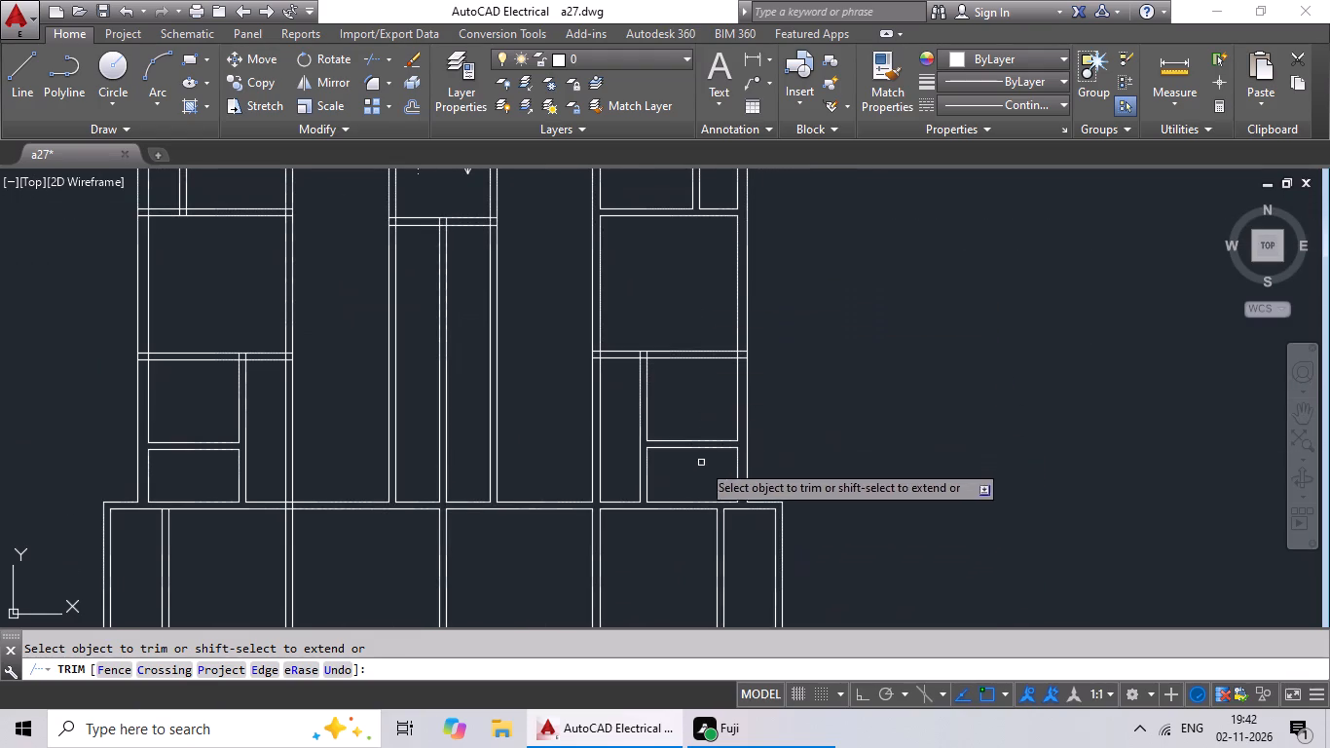
{"action": "middle_click_drag", "start_coordinate": [336, 420], "coordinate": [455, 277]}
{"action": "middle_click_drag", "start_coordinate": [462, 339], "coordinate": [442, 434]}
{"action": "scroll", "coordinate": [396, 469], "scroll_direction": "up", "scroll_amount": 5}
{"action": "scroll", "coordinate": [379, 386], "scroll_direction": "down", "scroll_amount": 1}
{"action": "middle_click_drag", "start_coordinate": [450, 481], "coordinate": [463, 490]}
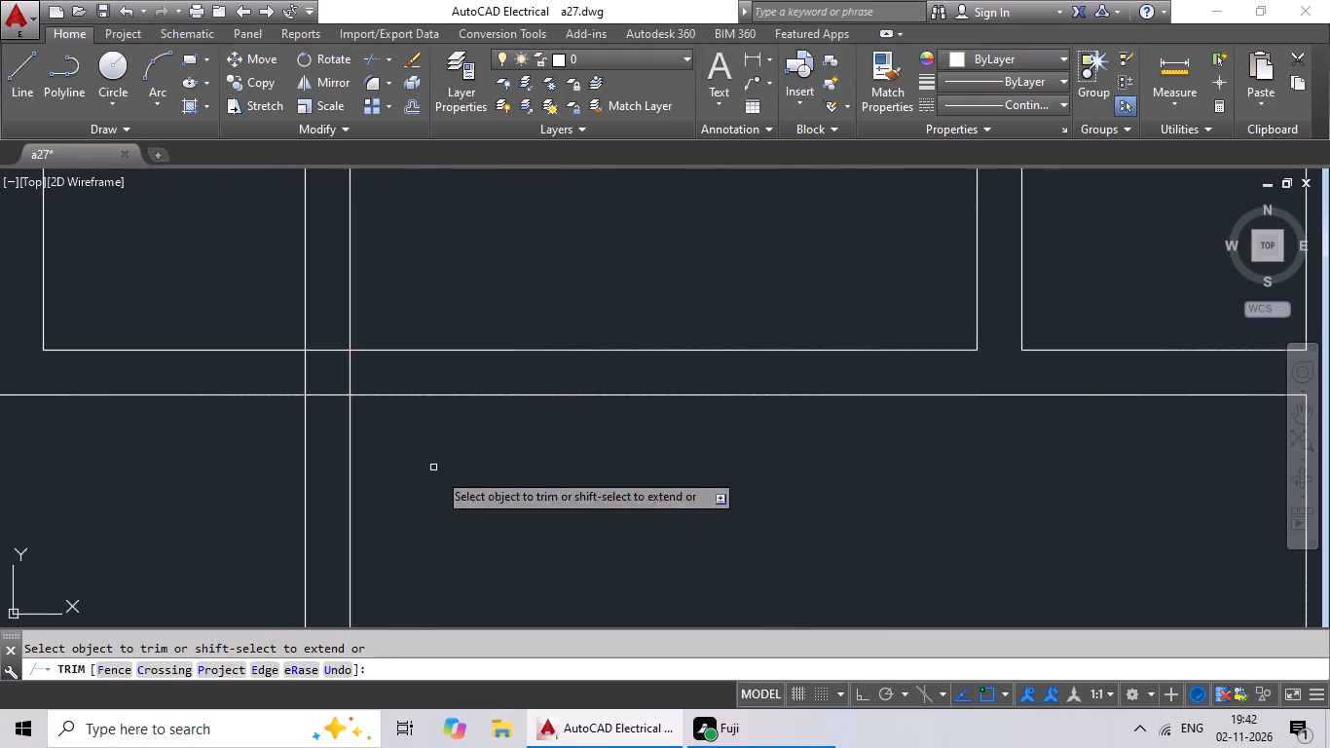
{"action": "middle_click_drag", "start_coordinate": [463, 490], "coordinate": [523, 523]}
{"action": "scroll", "coordinate": [526, 523], "scroll_direction": "down", "scroll_amount": 6}
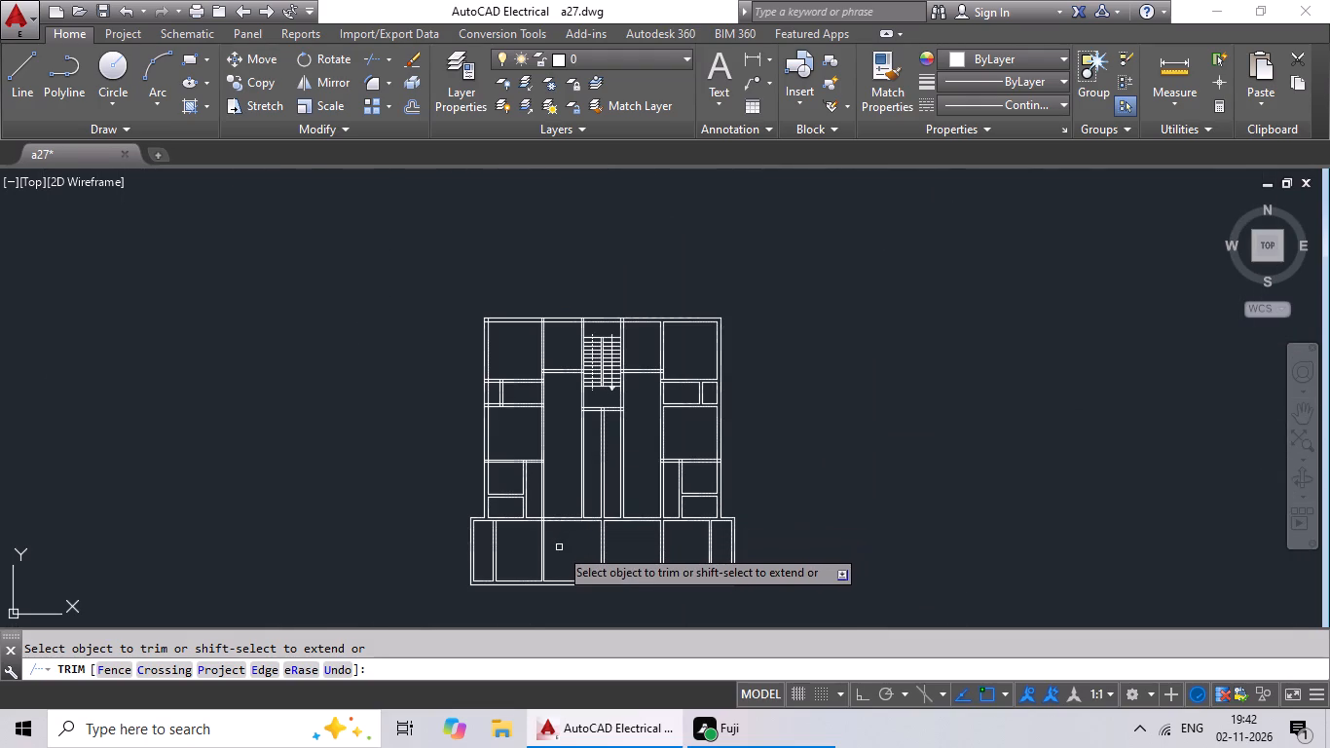
{"action": "middle_click_drag", "start_coordinate": [589, 538], "coordinate": [604, 484]}
{"action": "middle_click_drag", "start_coordinate": [603, 508], "coordinate": [563, 524]}
{"action": "scroll", "coordinate": [541, 437], "scroll_direction": "up", "scroll_amount": 2}
{"action": "middle_click_drag", "start_coordinate": [543, 443], "coordinate": [511, 436]}
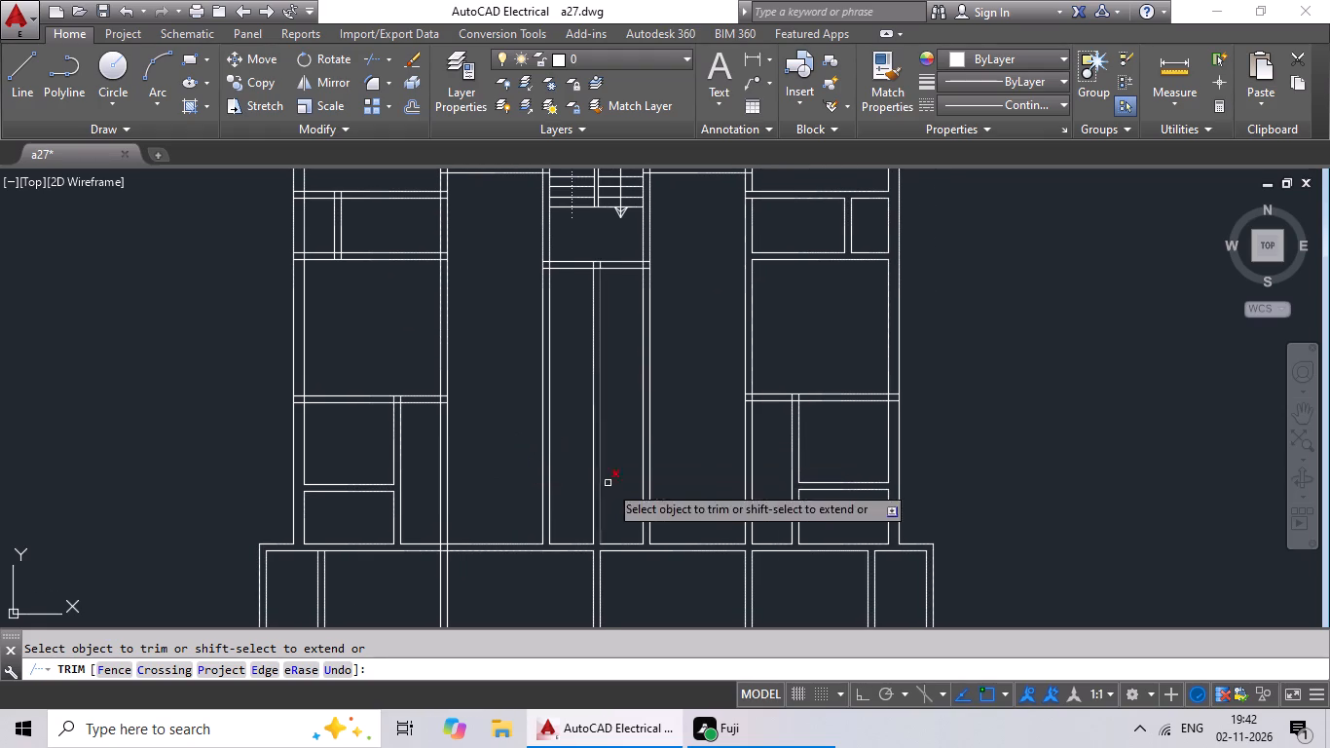
Extend the wall lines across the junction of the right wing's inner vertical wall and the bottom row's top wall.
{"action": "key", "text": "Escape"}
{"action": "key", "text": "Escape"}
{"action": "scroll", "coordinate": [781, 571], "scroll_direction": "down", "scroll_amount": 1}
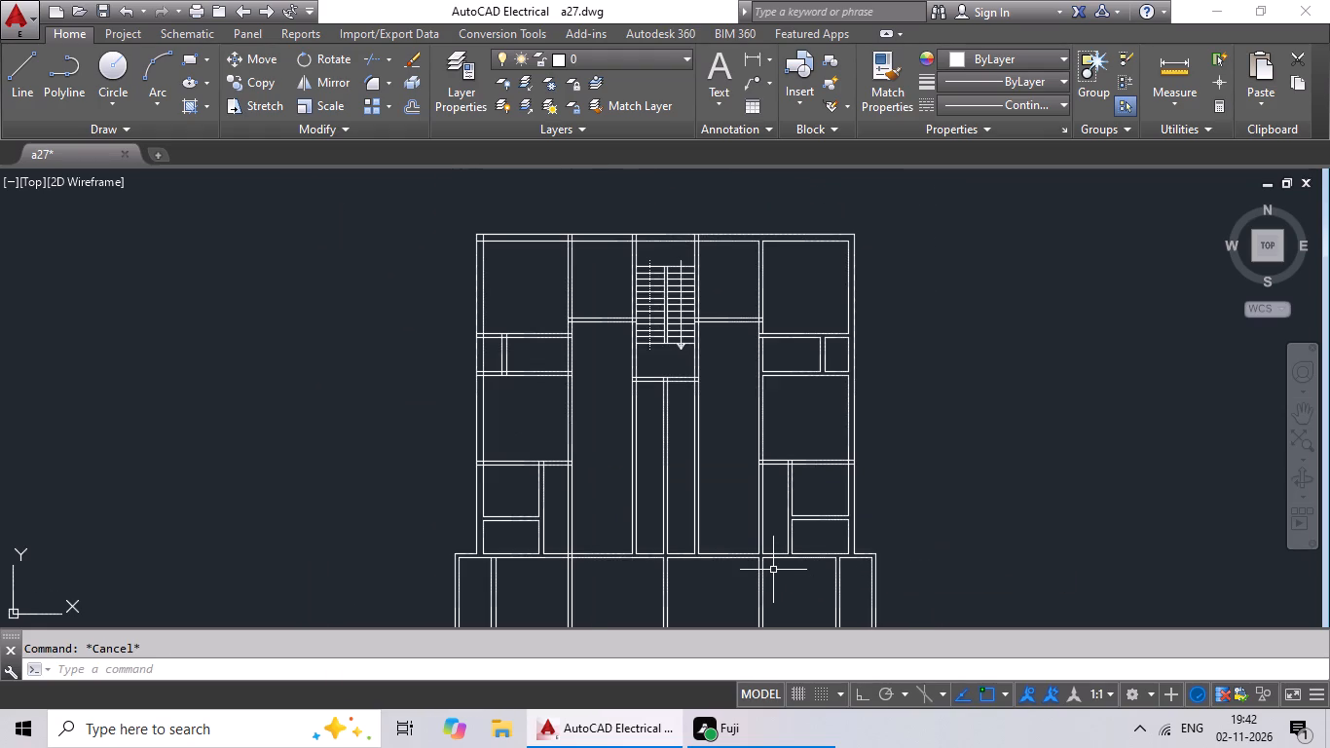
{"action": "key", "text": "e"}
{"action": "key", "text": "x"}
{"action": "key", "text": "space"}
{"action": "key", "text": "space"}
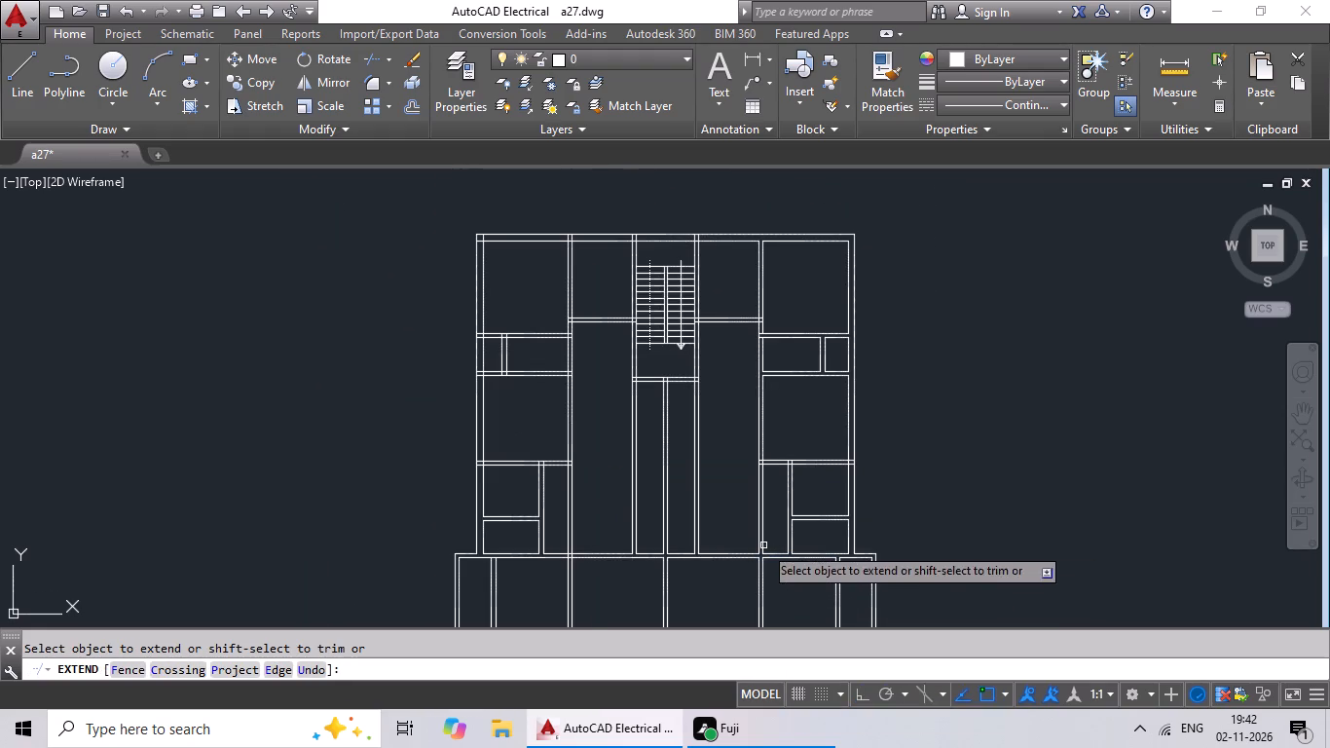
{"action": "scroll", "coordinate": [769, 559], "scroll_direction": "up", "scroll_amount": 4}
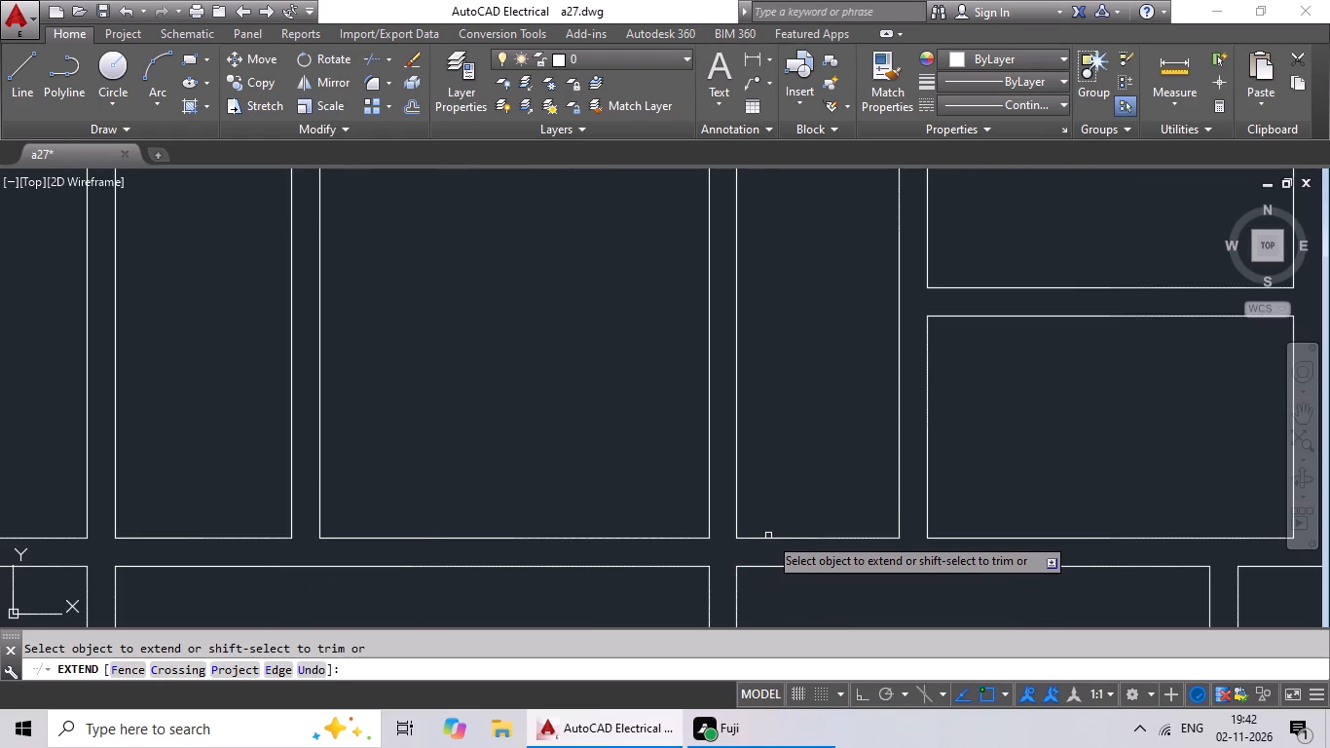
{"action": "left_click", "coordinate": [709, 585]}
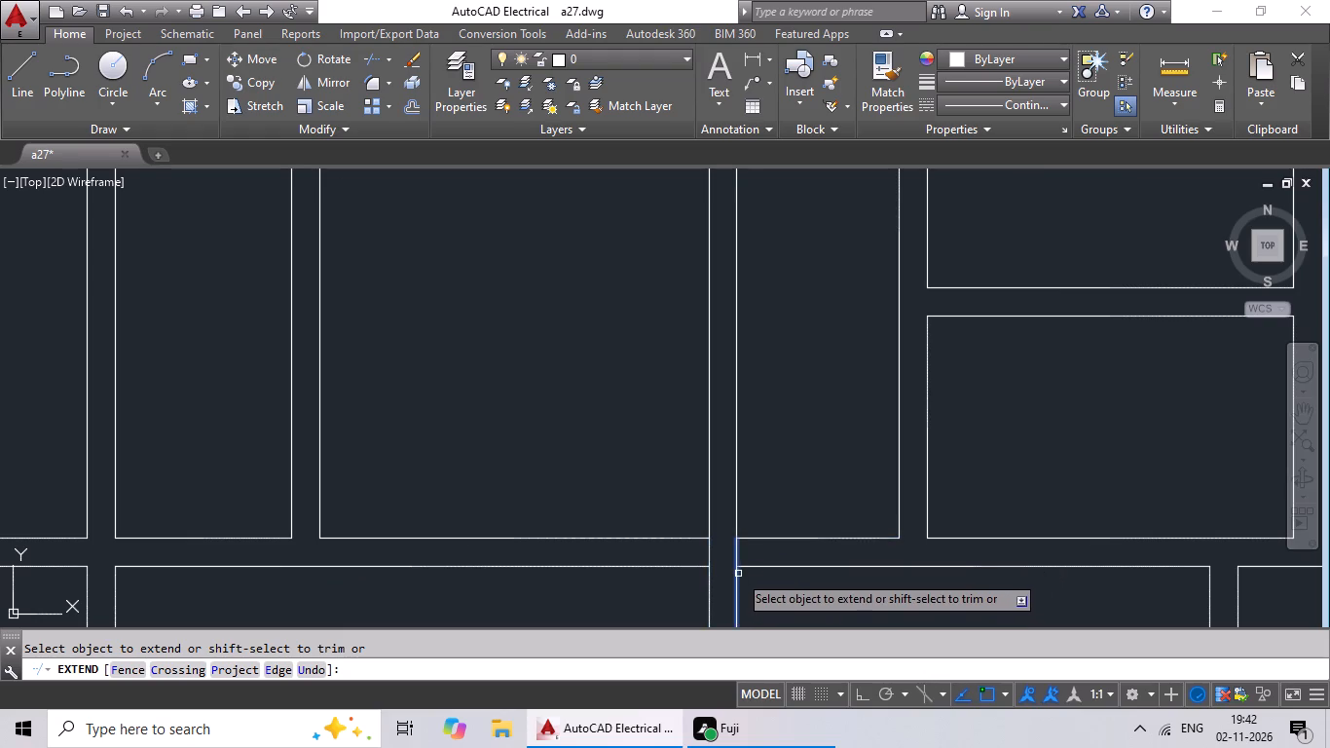
{"action": "left_click", "coordinate": [738, 573]}
{"action": "left_click", "coordinate": [739, 540]}
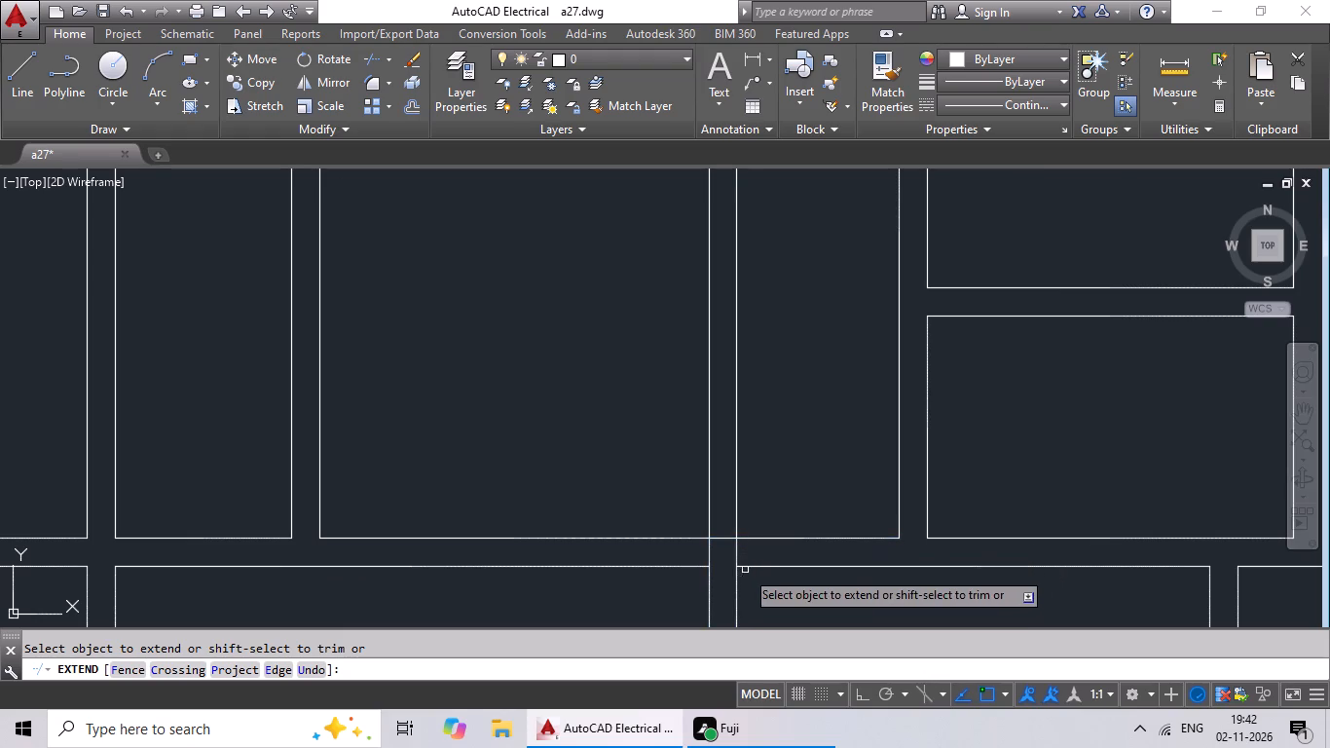
{"action": "left_click_drag", "start_coordinate": [747, 566], "coordinate": [754, 575]}
{"action": "scroll", "coordinate": [790, 563], "scroll_direction": "down", "scroll_amount": 4}
{"action": "middle_click_drag", "start_coordinate": [794, 568], "coordinate": [747, 425]}
{"action": "middle_click_drag", "start_coordinate": [762, 455], "coordinate": [656, 543]}
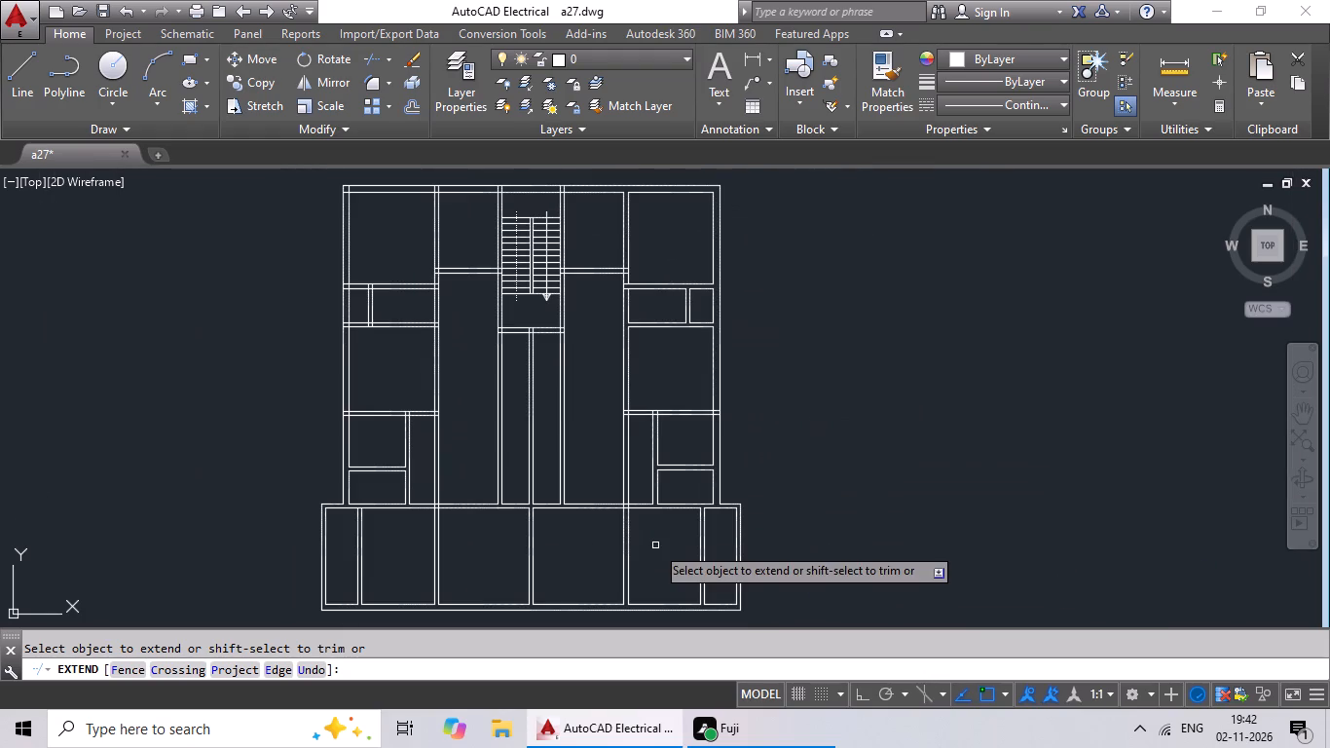
{"action": "key", "text": "Escape"}
{"action": "key", "text": "Escape"}
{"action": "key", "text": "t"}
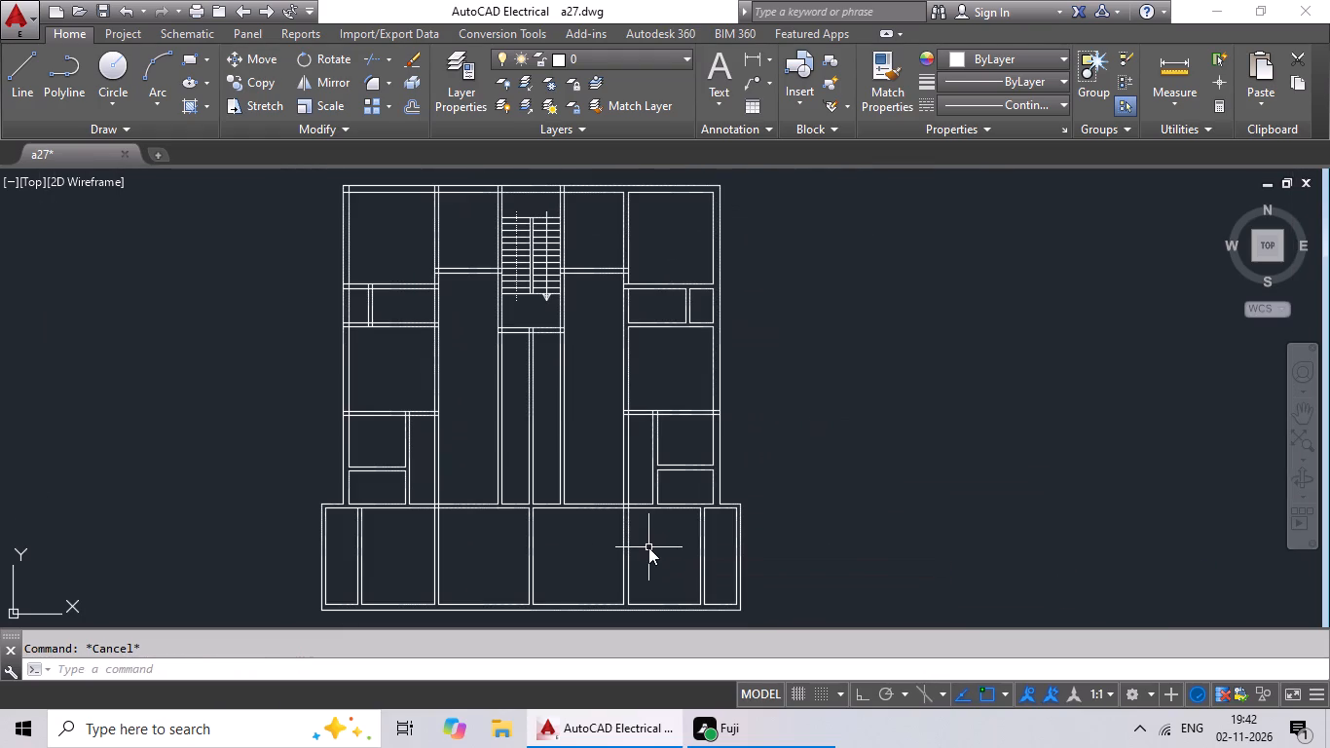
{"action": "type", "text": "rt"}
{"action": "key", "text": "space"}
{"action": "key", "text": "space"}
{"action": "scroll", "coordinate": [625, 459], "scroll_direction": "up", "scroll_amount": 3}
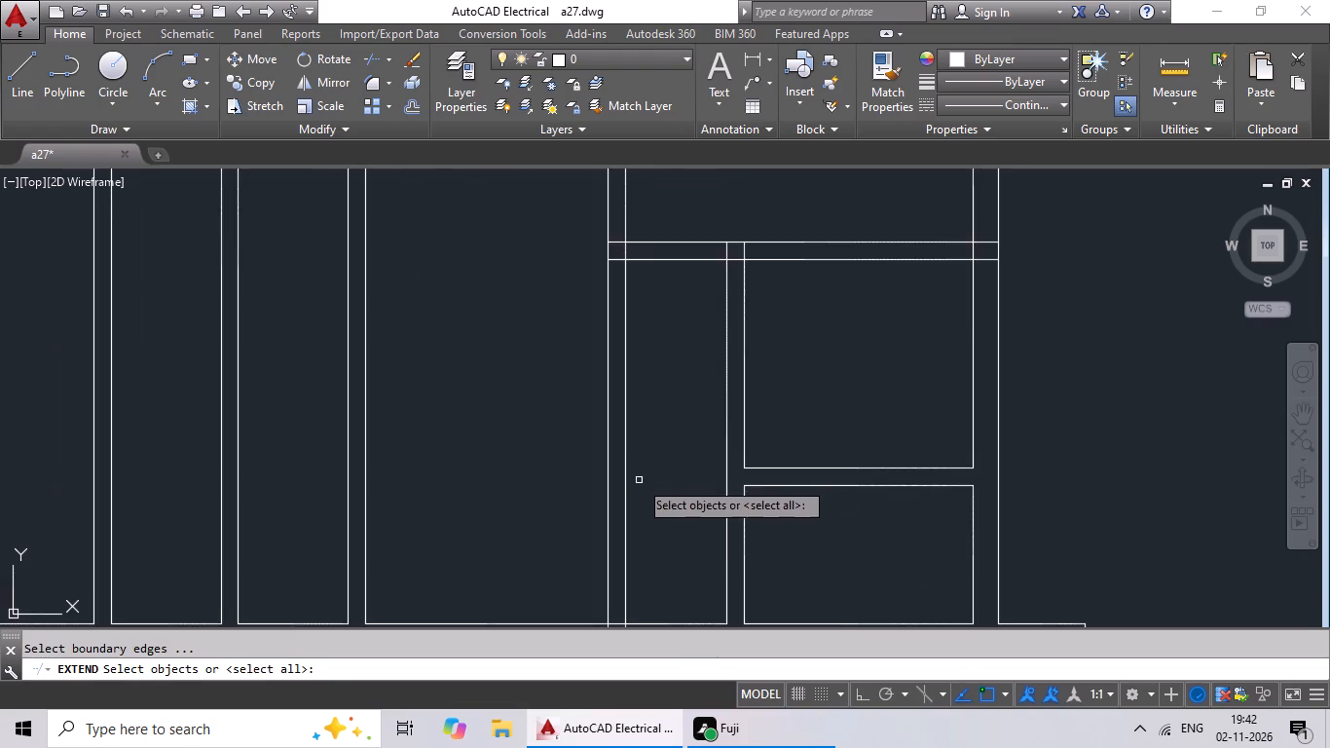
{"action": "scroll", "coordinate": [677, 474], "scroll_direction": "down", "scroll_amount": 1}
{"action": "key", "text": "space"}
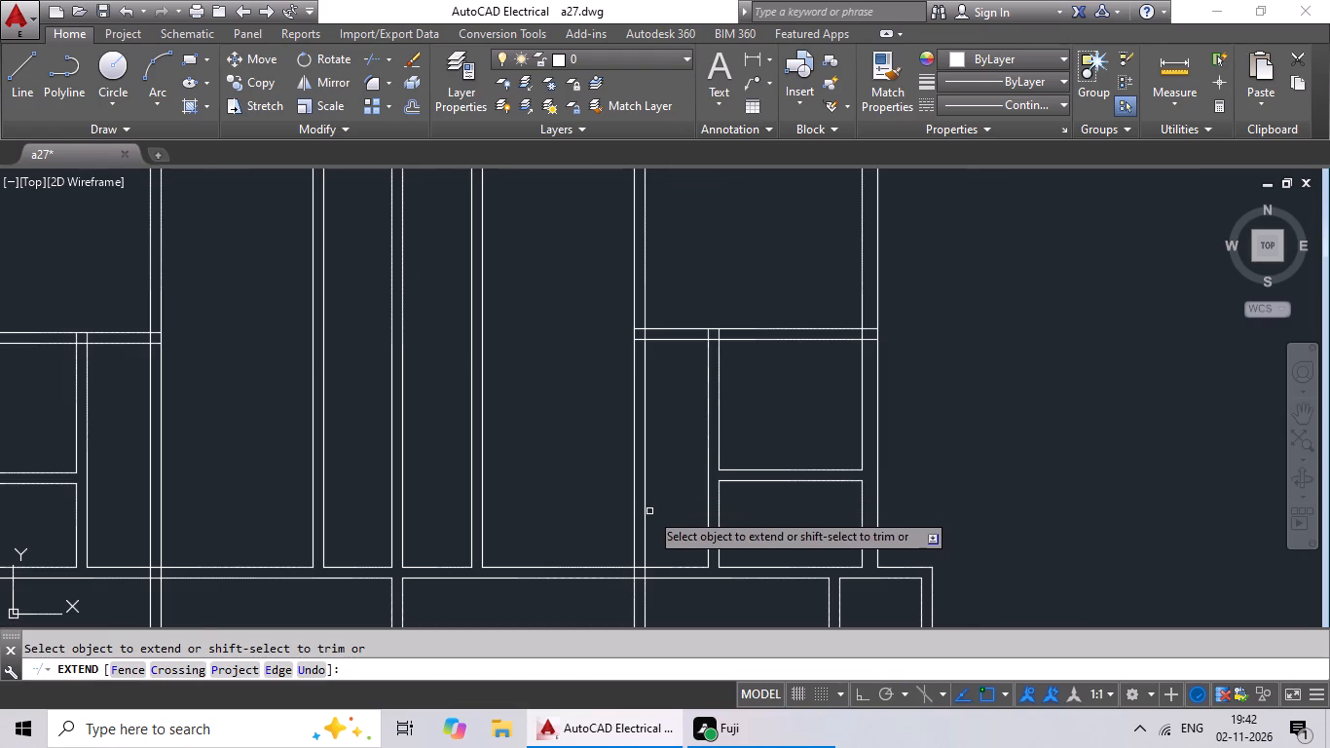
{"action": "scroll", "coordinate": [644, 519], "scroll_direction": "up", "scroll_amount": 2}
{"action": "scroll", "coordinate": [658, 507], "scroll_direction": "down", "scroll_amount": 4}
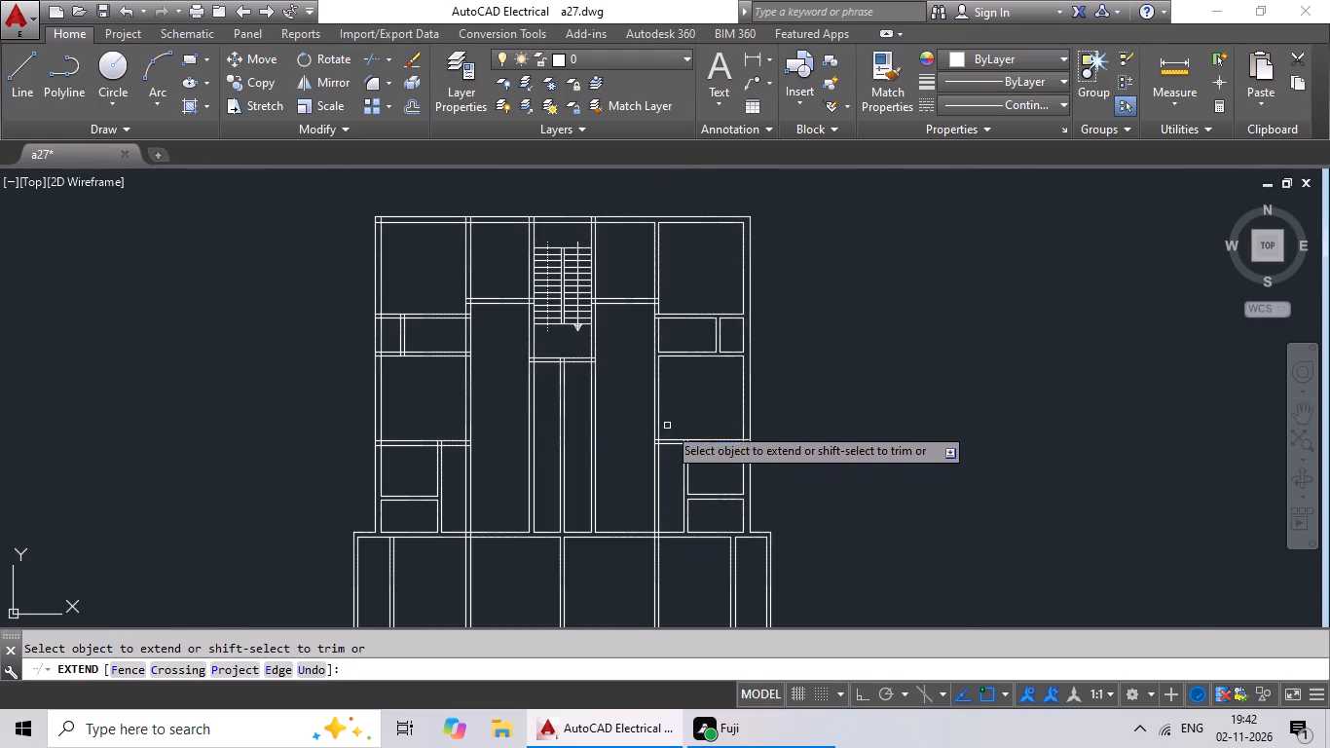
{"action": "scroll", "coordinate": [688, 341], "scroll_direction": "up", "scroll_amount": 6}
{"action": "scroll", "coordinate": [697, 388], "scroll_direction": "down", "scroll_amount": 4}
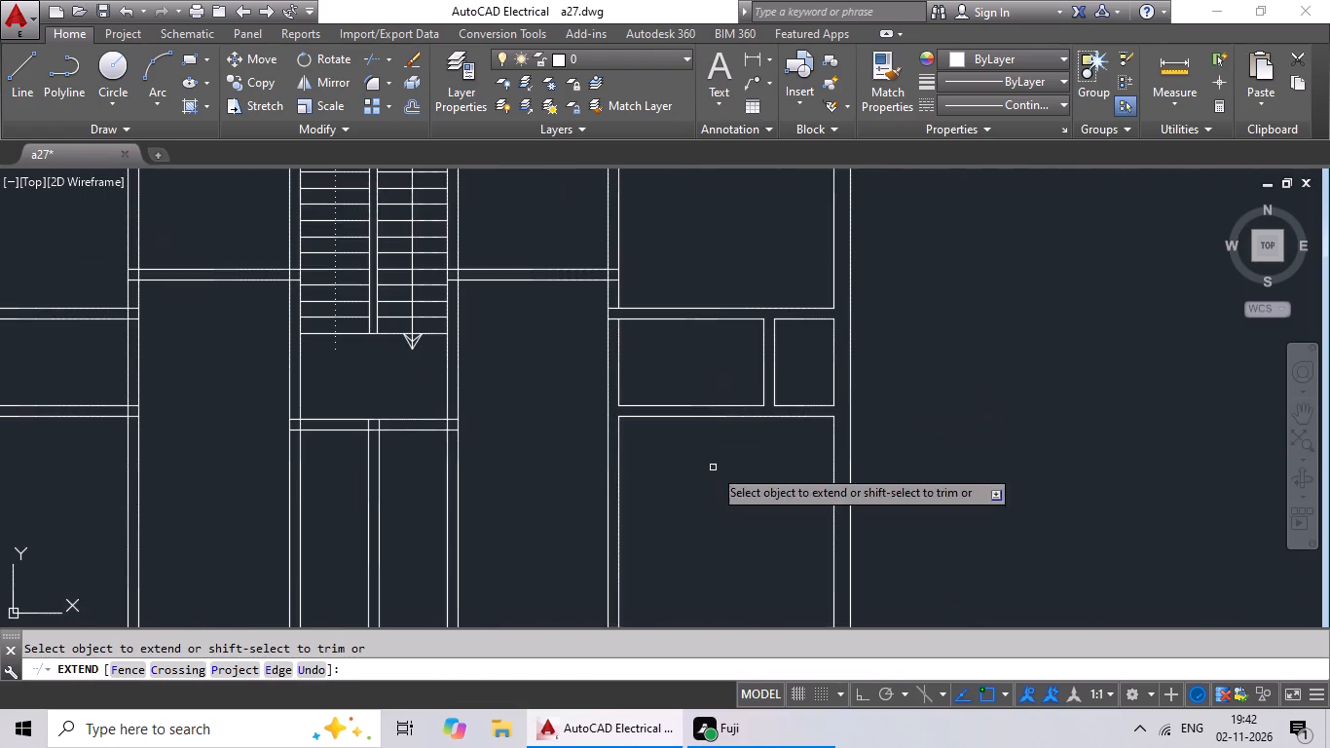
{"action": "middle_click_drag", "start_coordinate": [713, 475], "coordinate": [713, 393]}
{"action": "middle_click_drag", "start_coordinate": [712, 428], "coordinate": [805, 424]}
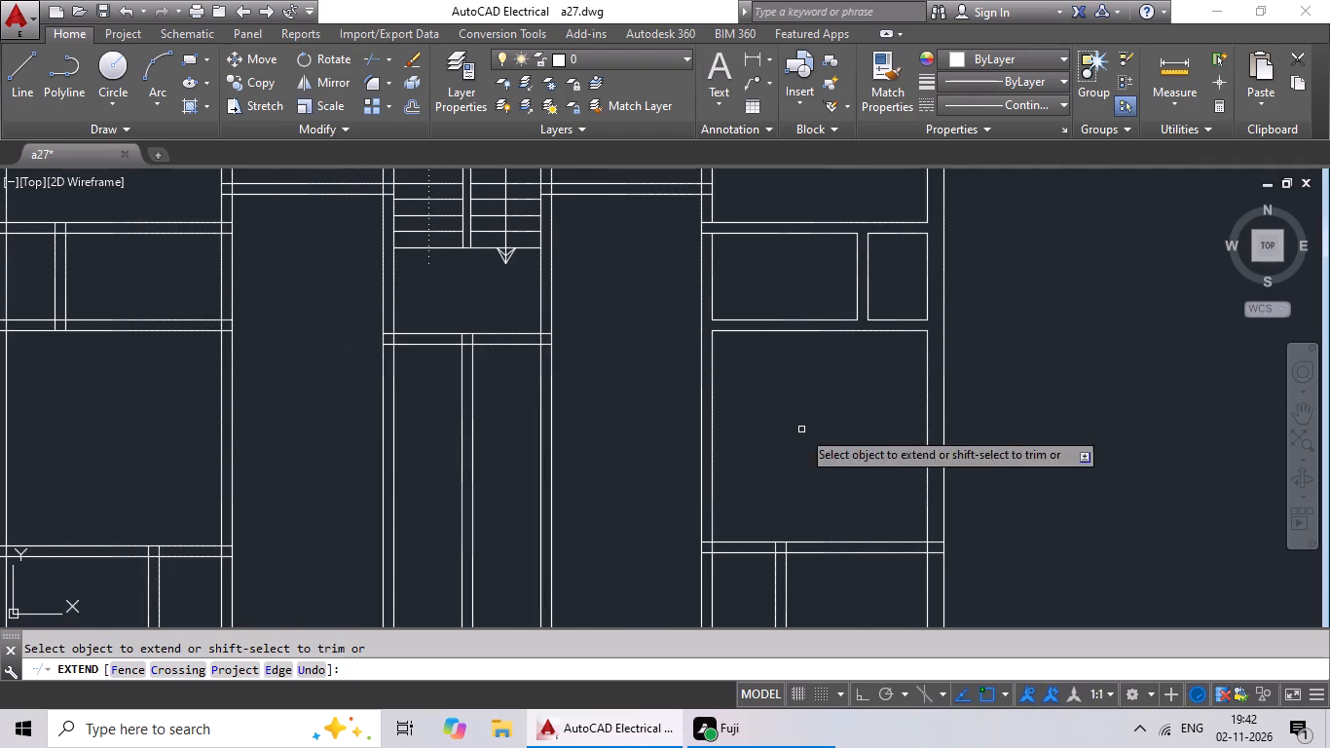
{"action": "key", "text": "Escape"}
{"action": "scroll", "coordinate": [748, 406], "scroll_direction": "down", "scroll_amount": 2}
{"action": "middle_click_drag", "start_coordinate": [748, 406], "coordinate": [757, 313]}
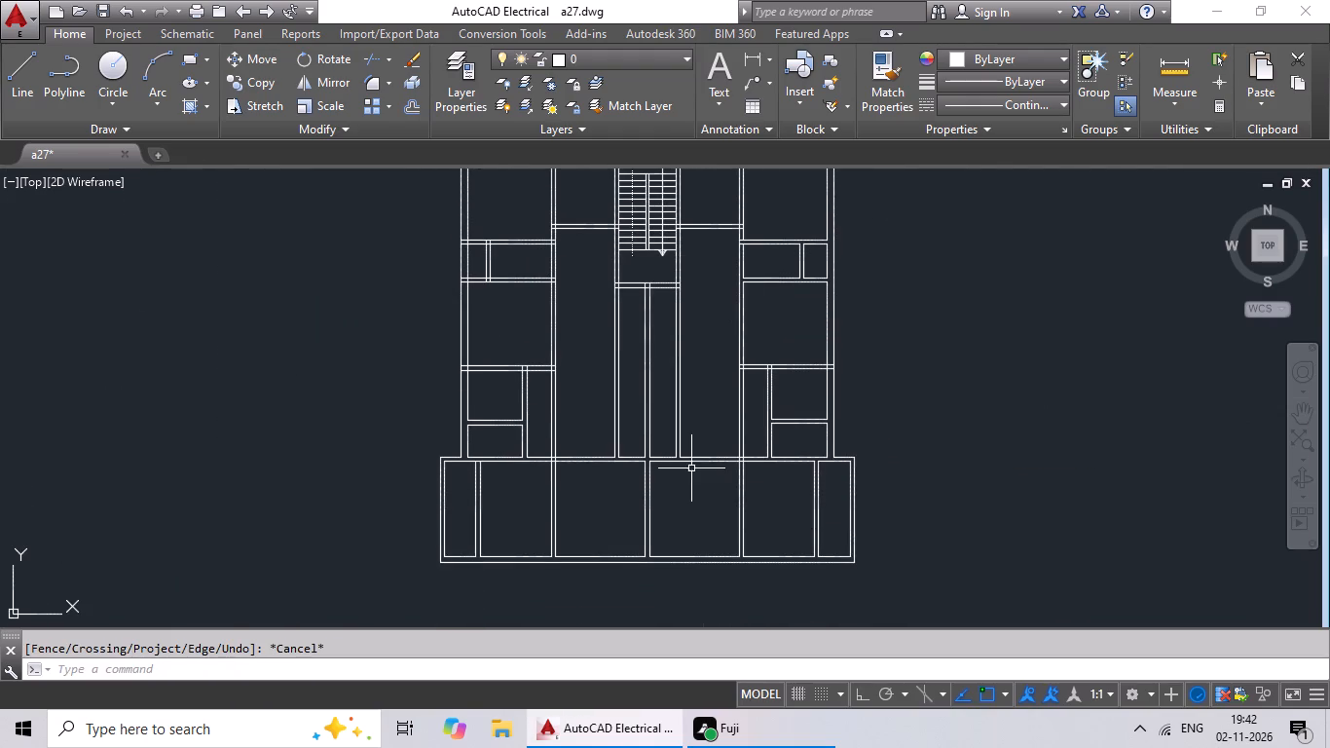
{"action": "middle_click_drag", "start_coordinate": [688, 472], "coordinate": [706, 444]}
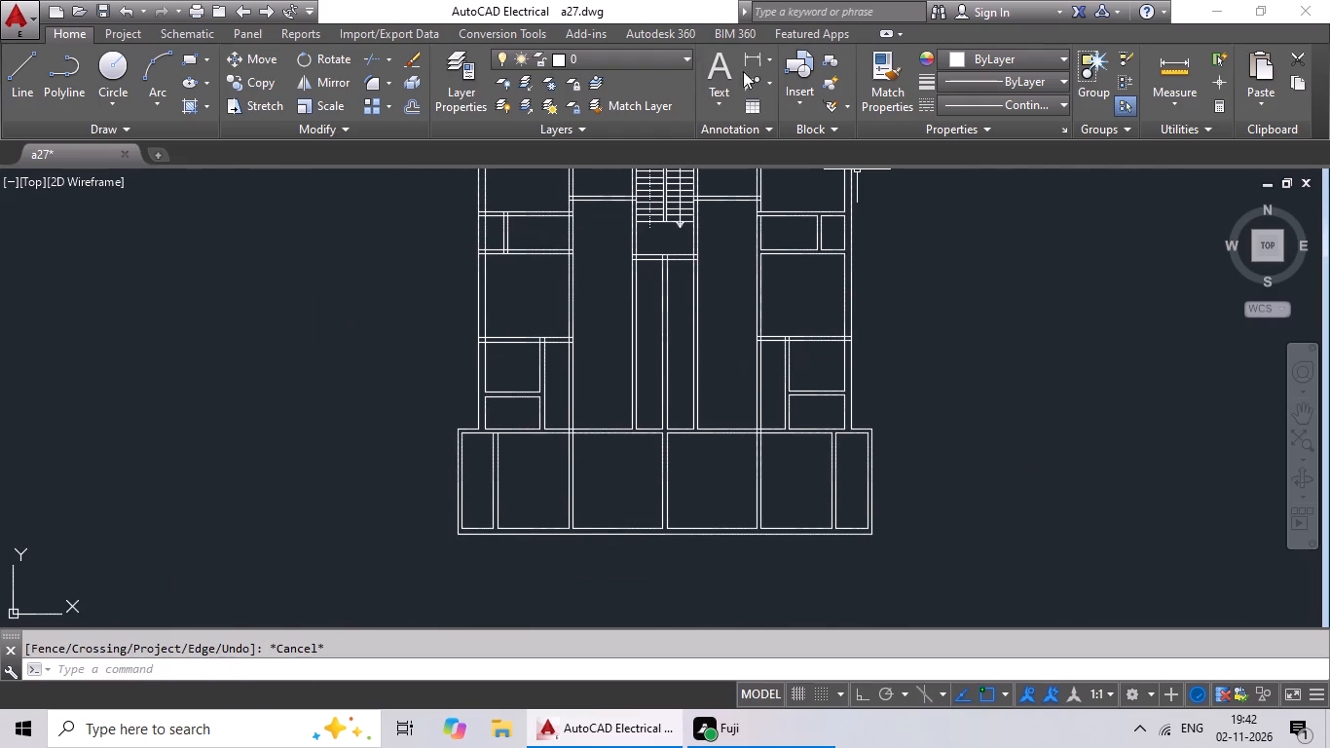
Measure the thickness of the right wing's second horizontal partition from the top with a linear dimension, without placing it.
{"action": "left_click", "coordinate": [712, 82]}
{"action": "key", "text": "Escape"}
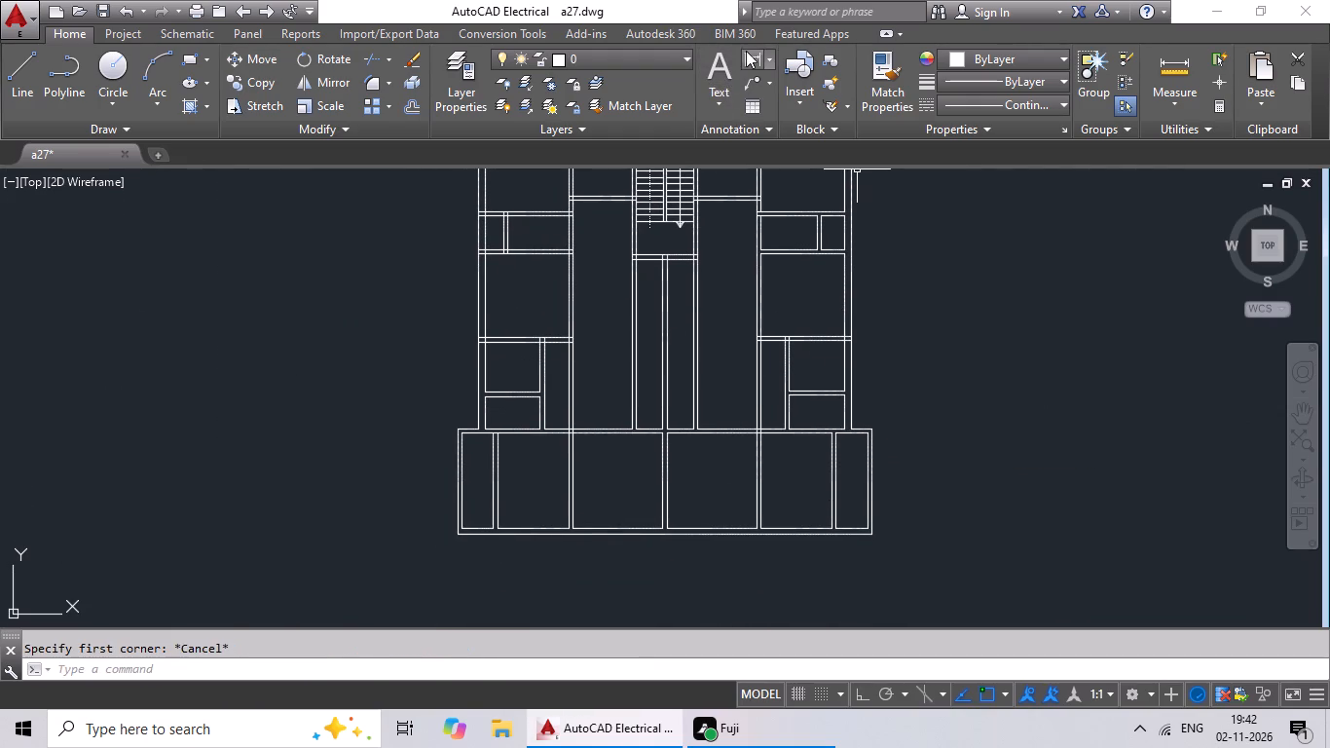
{"action": "left_click_drag", "start_coordinate": [747, 50], "coordinate": [749, 59]}
{"action": "scroll", "coordinate": [788, 220], "scroll_direction": "up", "scroll_amount": 2}
{"action": "scroll", "coordinate": [781, 300], "scroll_direction": "up", "scroll_amount": 4}
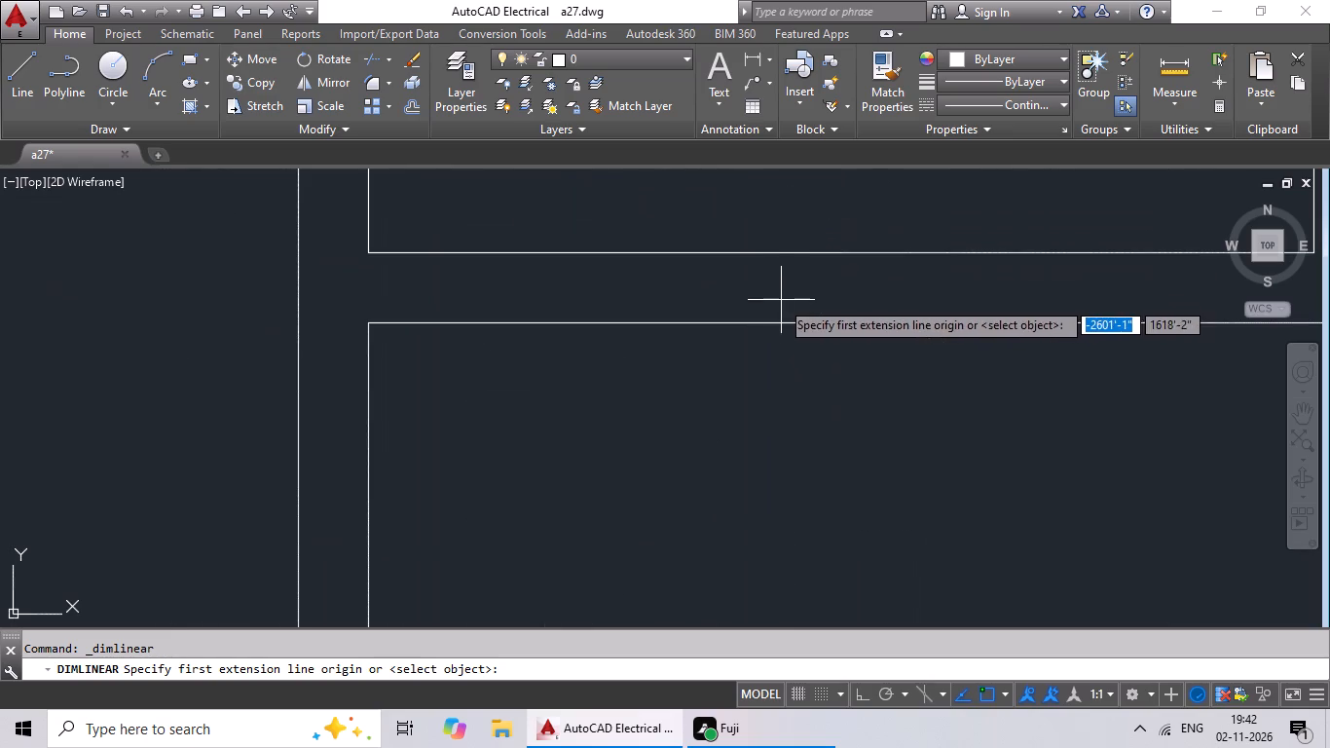
{"action": "left_click", "coordinate": [782, 253]}
{"action": "left_click", "coordinate": [784, 323]}
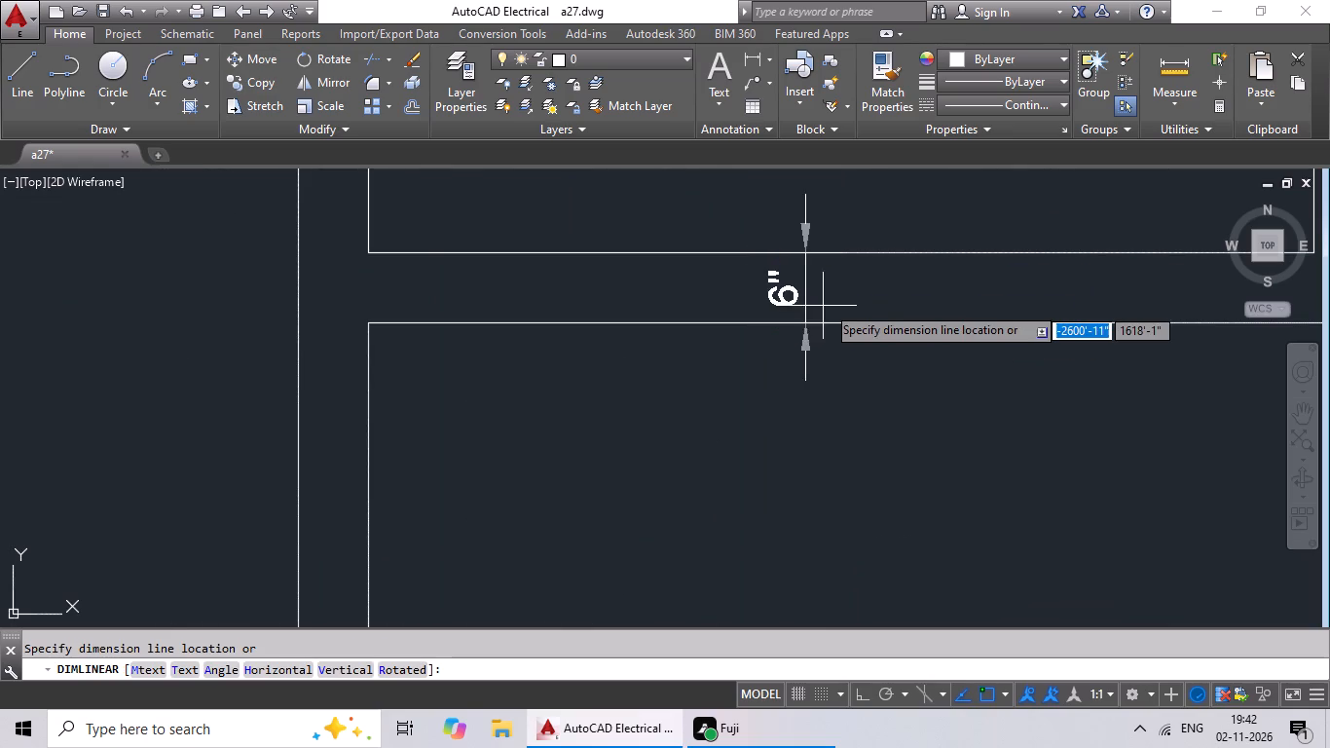
{"action": "key", "text": "Escape"}
{"action": "key", "text": "Escape"}
Trim the vertical lines crossing the bottom row's top wall in line with the right wing's inner vertical wall.
{"action": "scroll", "coordinate": [831, 308], "scroll_direction": "down", "scroll_amount": 3}
{"action": "middle_click_drag", "start_coordinate": [797, 351], "coordinate": [777, 162]}
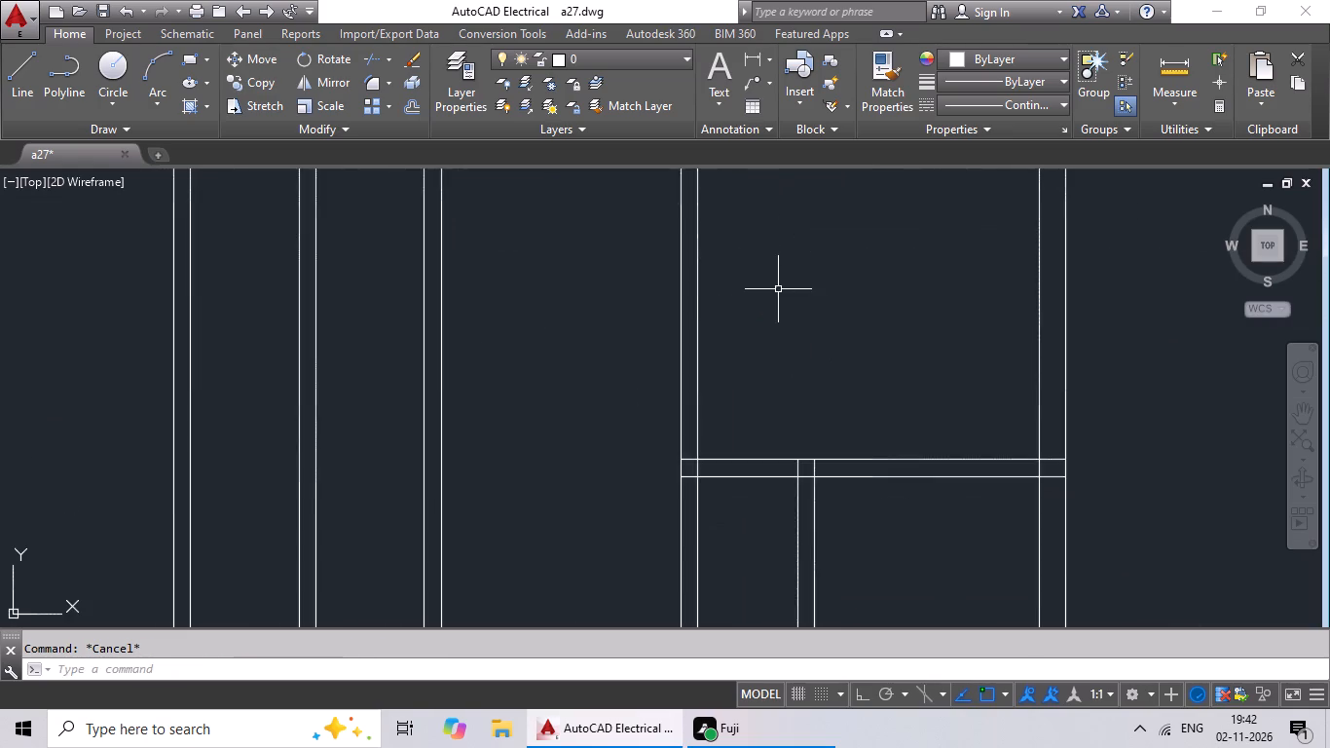
{"action": "scroll", "coordinate": [778, 289], "scroll_direction": "down", "scroll_amount": 1}
{"action": "middle_click_drag", "start_coordinate": [777, 272], "coordinate": [742, 141]}
{"action": "middle_click_drag", "start_coordinate": [713, 423], "coordinate": [758, 312]}
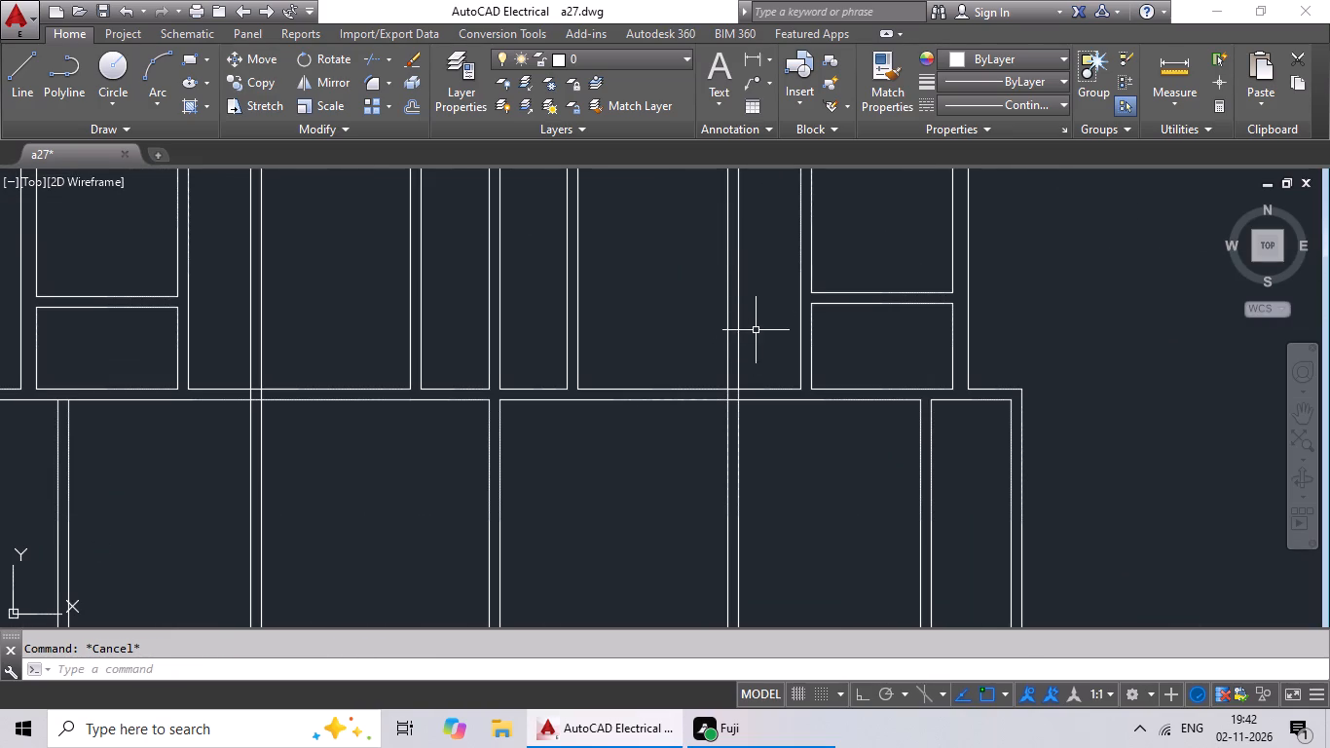
{"action": "type", "text": "tr"}
{"action": "key", "text": "space"}
{"action": "key", "text": "space"}
{"action": "scroll", "coordinate": [748, 400], "scroll_direction": "up", "scroll_amount": 3}
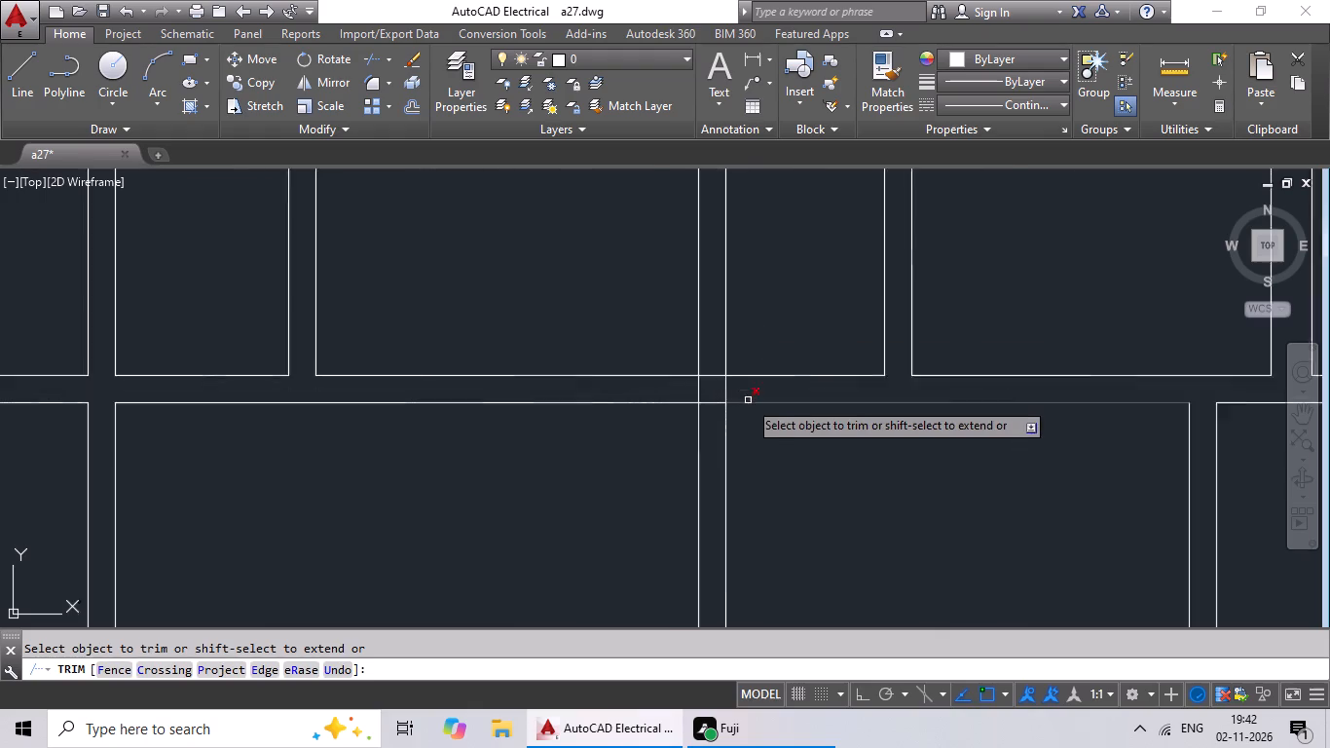
{"action": "scroll", "coordinate": [713, 382], "scroll_direction": "up", "scroll_amount": 2}
{"action": "left_click_drag", "start_coordinate": [805, 356], "coordinate": [565, 390]}
{"action": "left_click_drag", "start_coordinate": [565, 390], "coordinate": [573, 387]}
Trim away the inner vertical wall of both wings between the third horizontal partition and the bottom row.
{"action": "scroll", "coordinate": [678, 303], "scroll_direction": "down", "scroll_amount": 3}
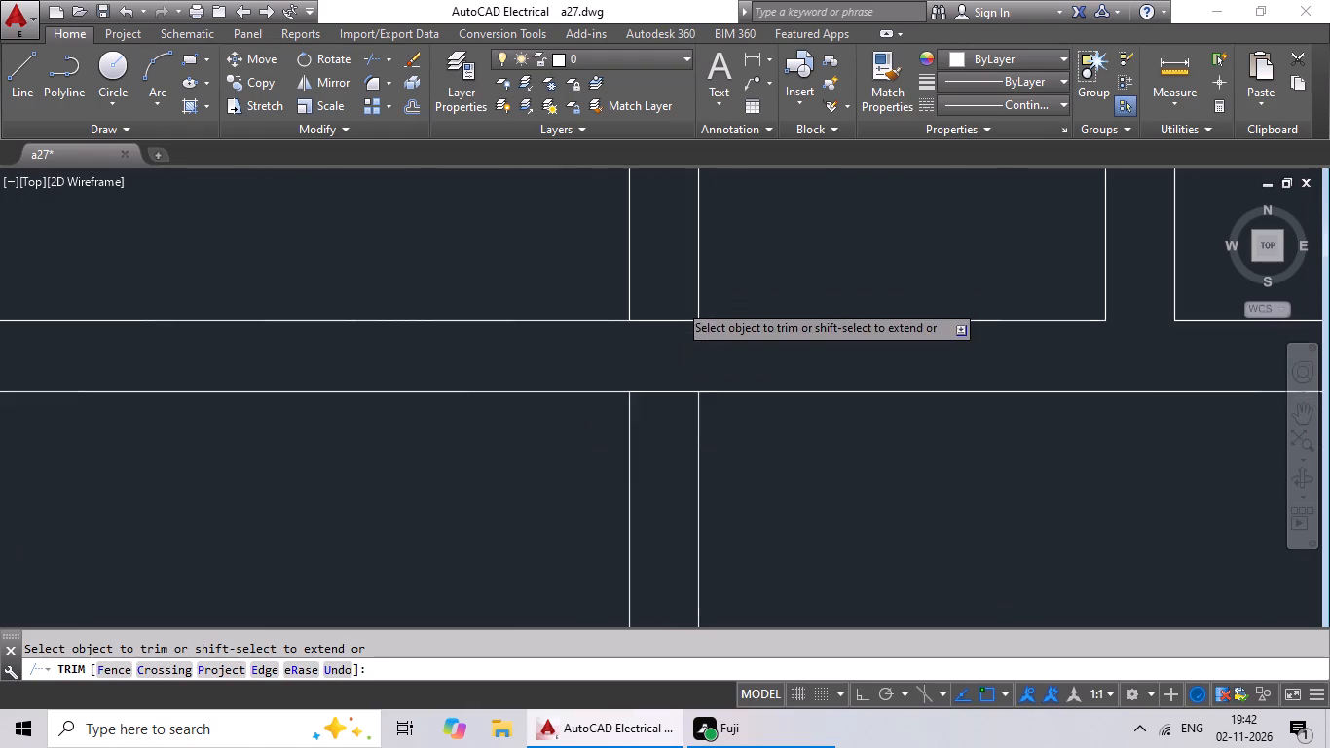
{"action": "scroll", "coordinate": [678, 303], "scroll_direction": "down", "scroll_amount": 3}
{"action": "middle_click_drag", "start_coordinate": [716, 365], "coordinate": [685, 436]}
{"action": "scroll", "coordinate": [674, 372], "scroll_direction": "up", "scroll_amount": 1}
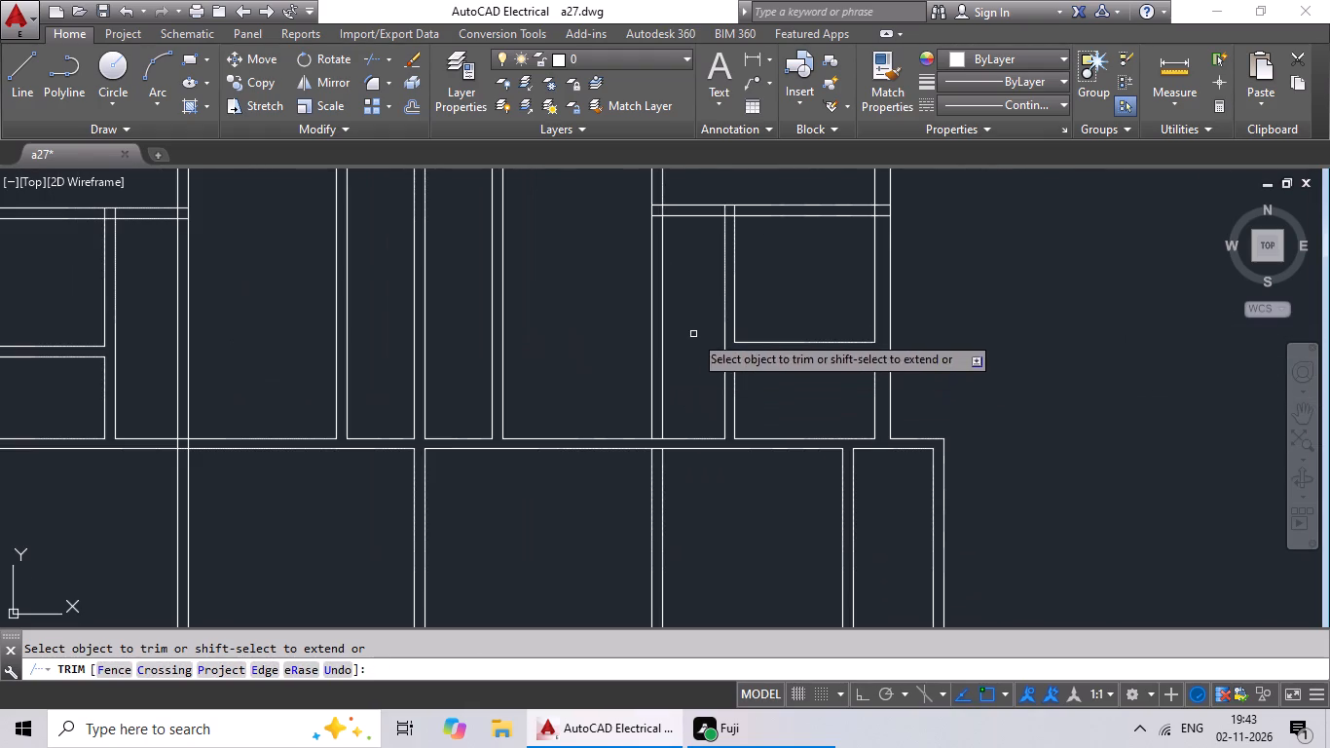
{"action": "left_click_drag", "start_coordinate": [693, 332], "coordinate": [631, 392]}
{"action": "left_click", "coordinate": [627, 393]}
{"action": "scroll", "coordinate": [662, 346], "scroll_direction": "down", "scroll_amount": 2}
{"action": "middle_click_drag", "start_coordinate": [662, 345], "coordinate": [796, 337]}
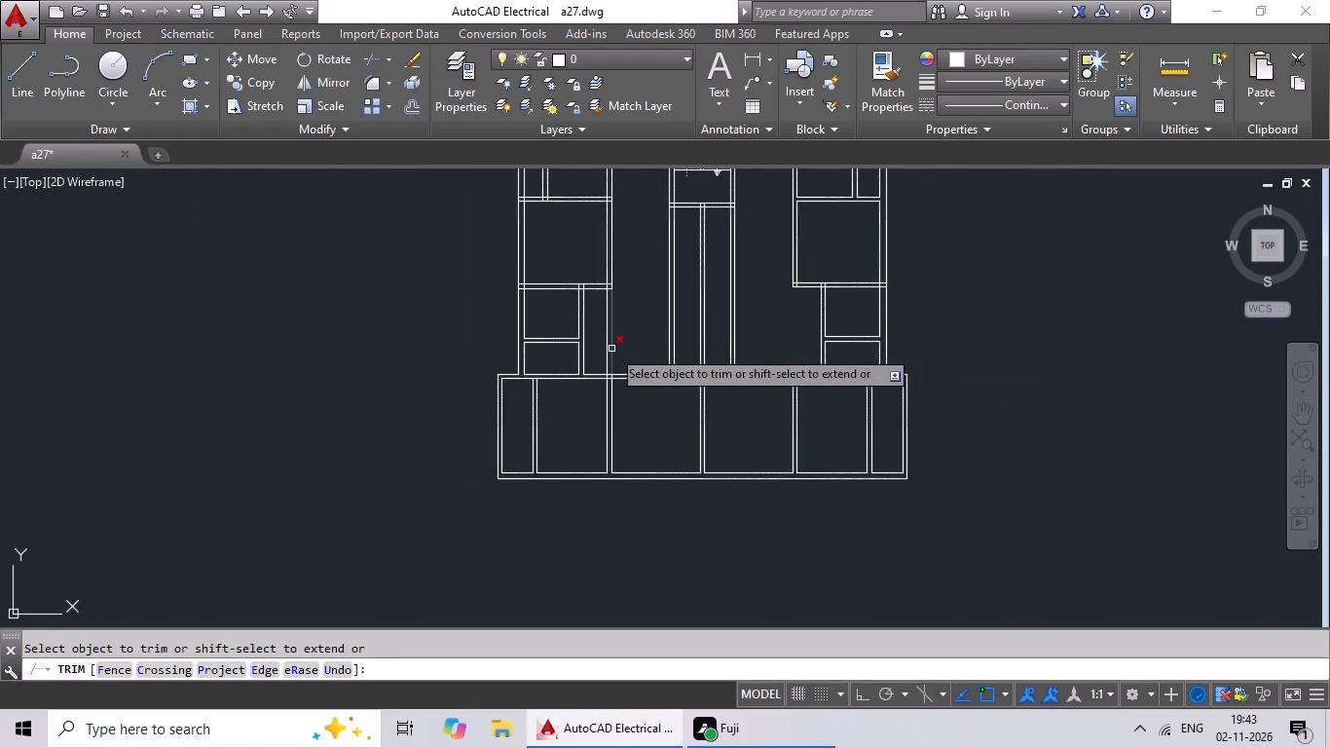
{"action": "scroll", "coordinate": [611, 349], "scroll_direction": "up", "scroll_amount": 1}
{"action": "left_click_drag", "start_coordinate": [664, 318], "coordinate": [596, 383]}
{"action": "left_click", "coordinate": [596, 383]}
Trim the overlapping lines where the right wing's third horizontal partition meets its outer vertical wall.
{"action": "scroll", "coordinate": [630, 330], "scroll_direction": "down", "scroll_amount": 1}
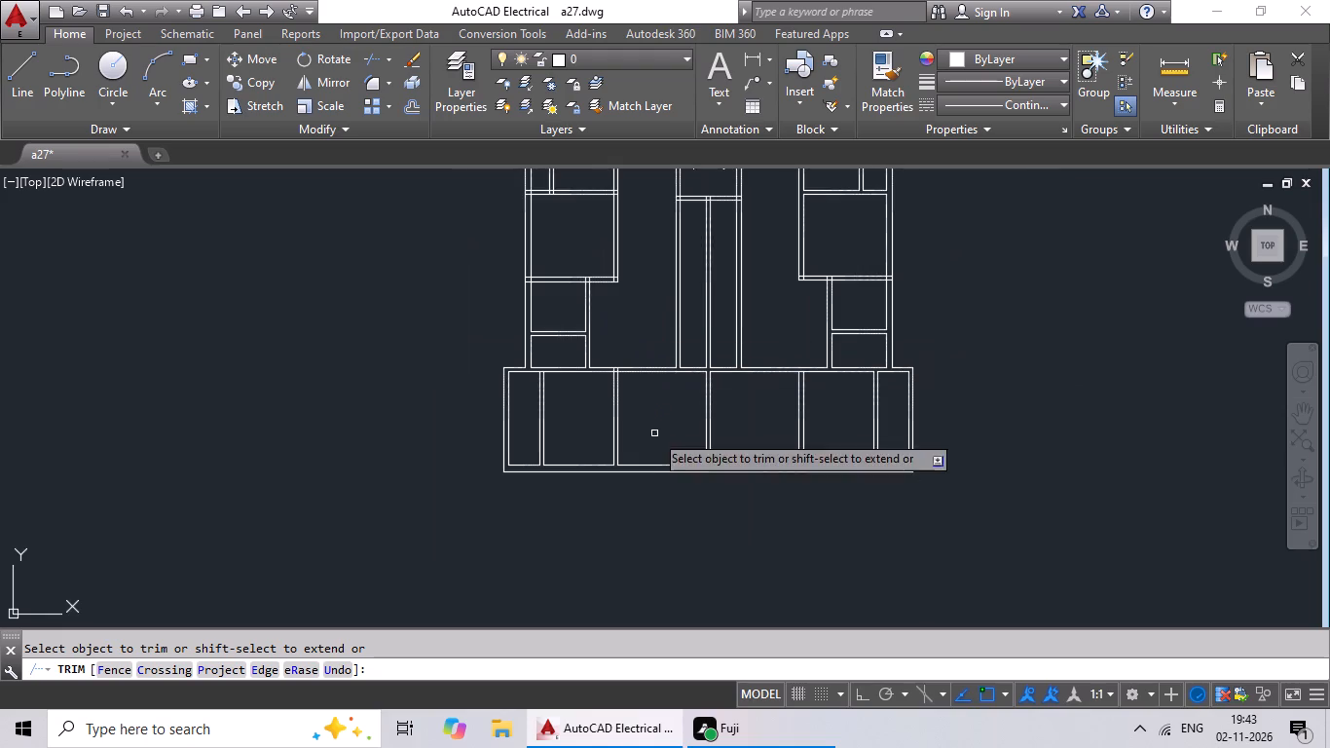
{"action": "middle_click_drag", "start_coordinate": [655, 433], "coordinate": [647, 352]}
{"action": "middle_click_drag", "start_coordinate": [793, 349], "coordinate": [668, 489]}
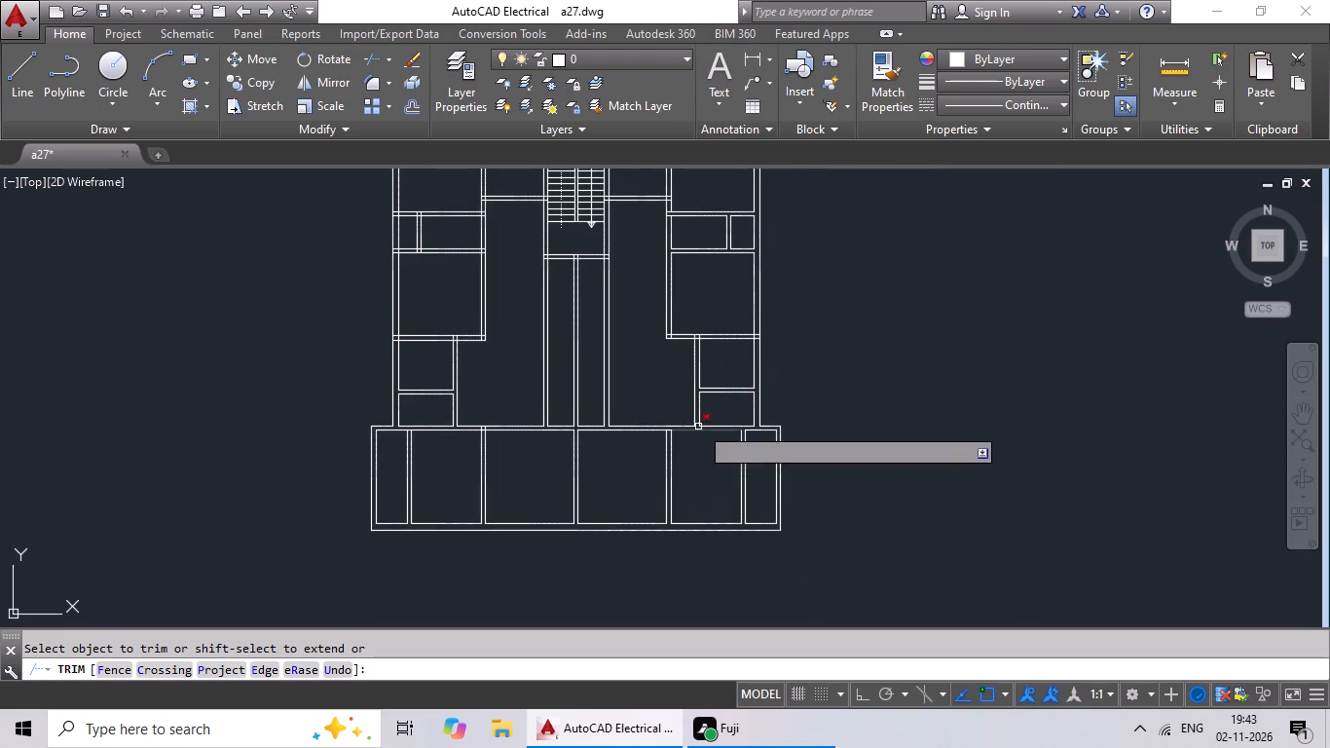
{"action": "scroll", "coordinate": [762, 338], "scroll_direction": "up", "scroll_amount": 5}
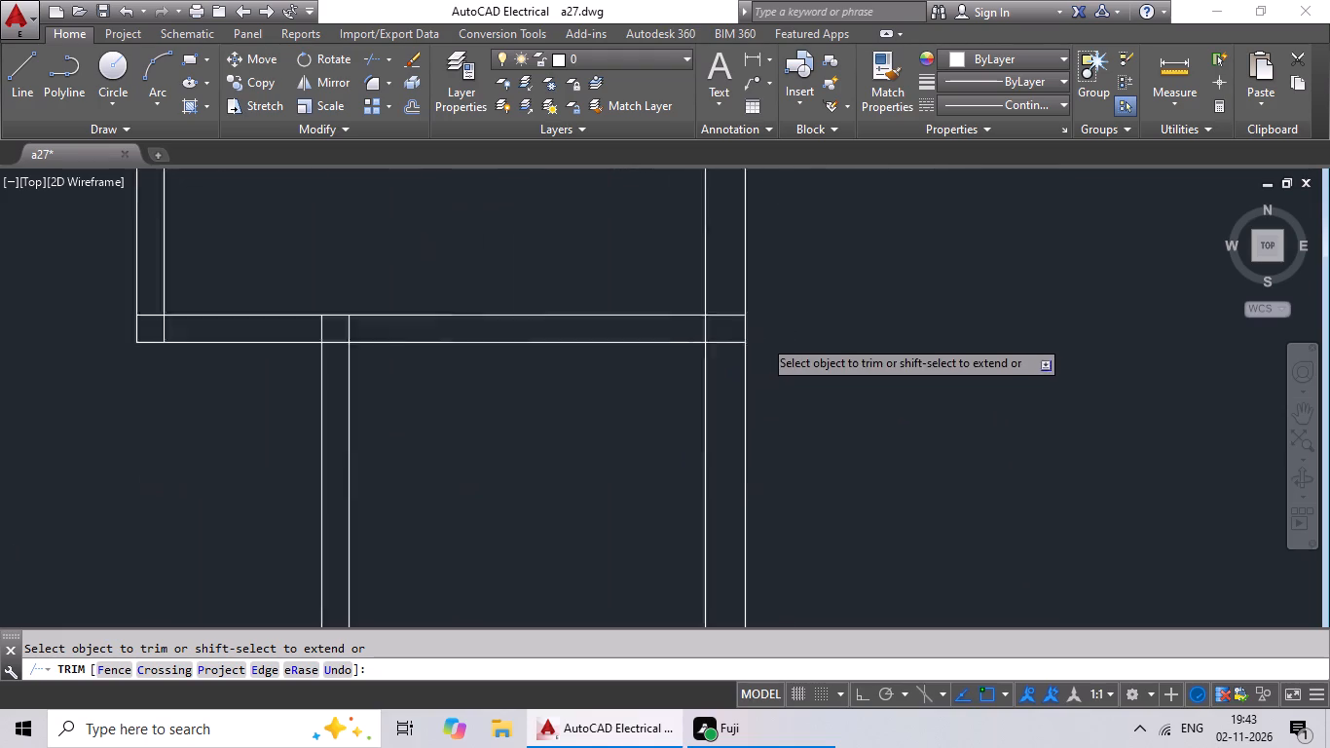
{"action": "scroll", "coordinate": [703, 301], "scroll_direction": "up", "scroll_amount": 3}
{"action": "left_click_drag", "start_coordinate": [688, 258], "coordinate": [648, 462]}
{"action": "left_click_drag", "start_coordinate": [647, 467], "coordinate": [645, 502]}
{"action": "left_click_drag", "start_coordinate": [647, 493], "coordinate": [650, 371]}
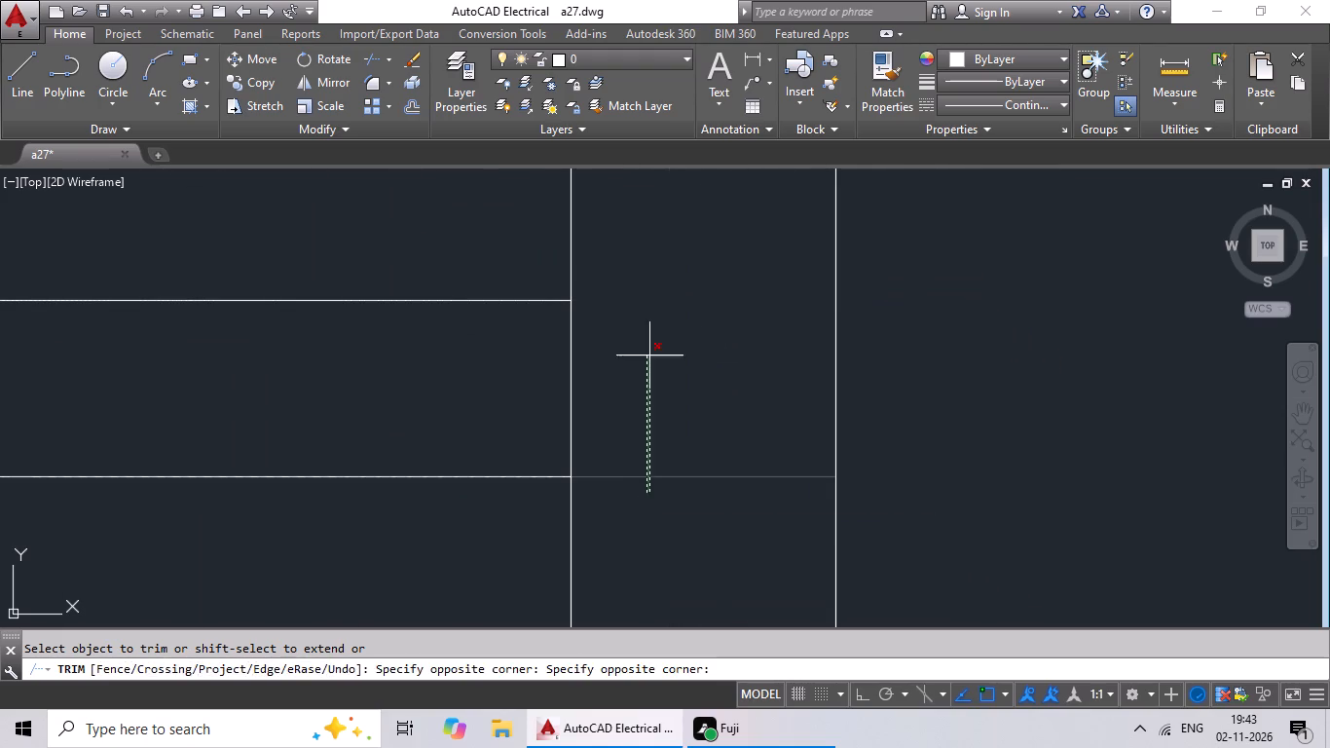
{"action": "left_click", "coordinate": [656, 325]}
{"action": "left_click_drag", "start_coordinate": [680, 315], "coordinate": [459, 383]}
{"action": "left_click", "coordinate": [530, 378]}
Trim the overlapping lines where the short vertical partition meets the right wing's third horizontal partition.
{"action": "scroll", "coordinate": [554, 372], "scroll_direction": "down", "scroll_amount": 4}
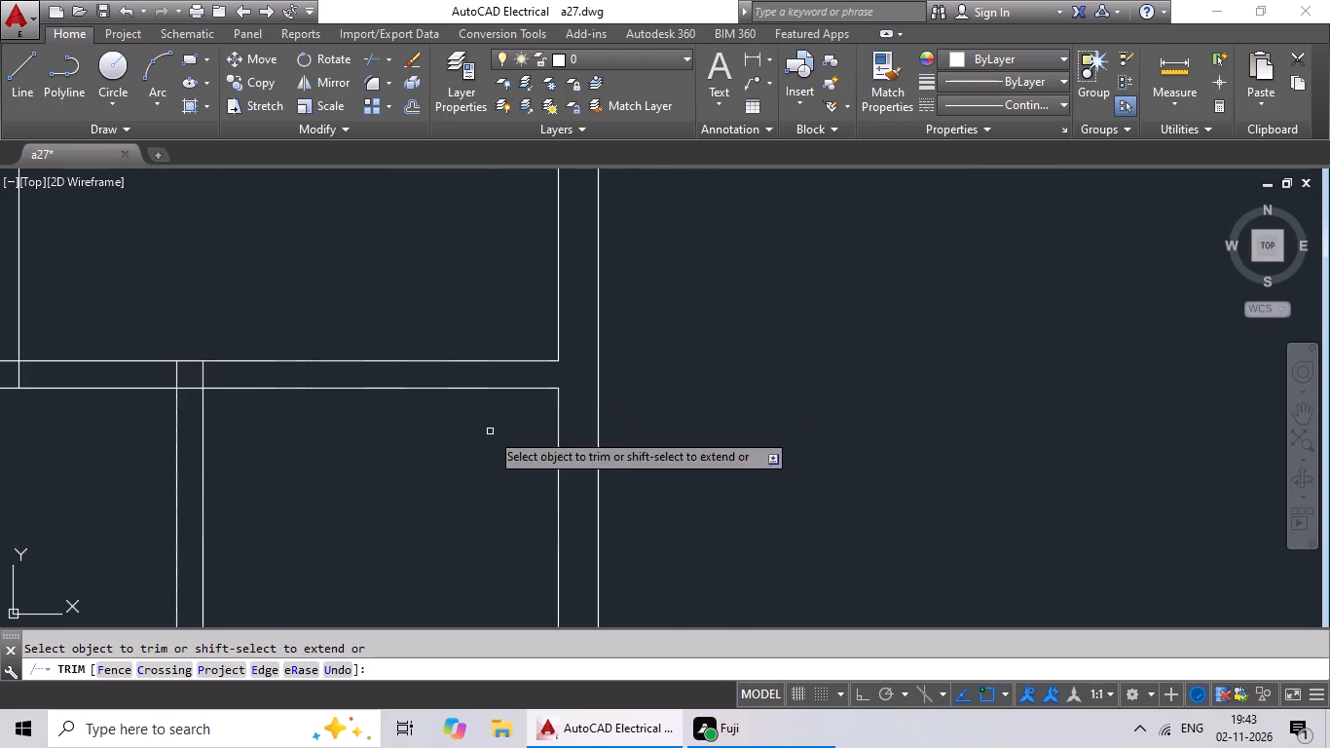
{"action": "middle_click_drag", "start_coordinate": [490, 430], "coordinate": [793, 430]}
{"action": "scroll", "coordinate": [478, 368], "scroll_direction": "up", "scroll_amount": 4}
{"action": "left_click_drag", "start_coordinate": [790, 372], "coordinate": [353, 408]}
{"action": "left_click_drag", "start_coordinate": [353, 408], "coordinate": [363, 408]}
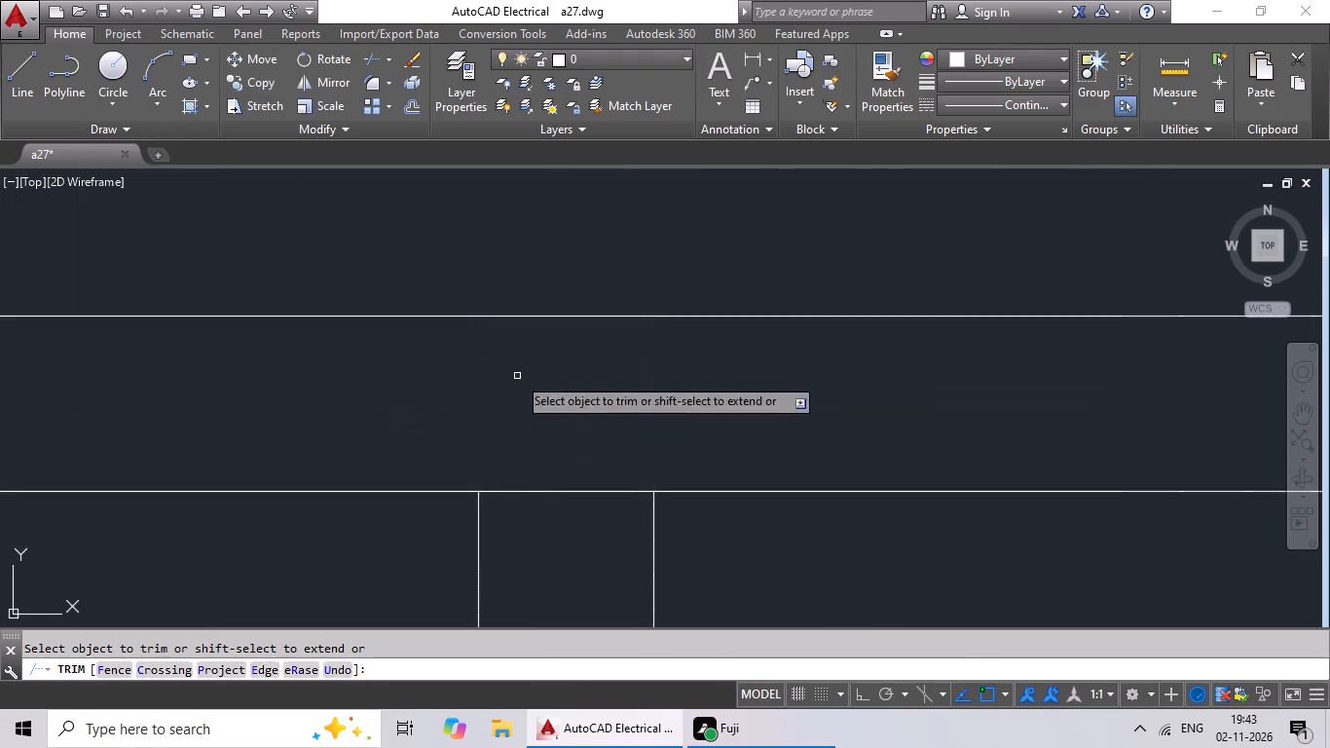
{"action": "left_click_drag", "start_coordinate": [519, 402], "coordinate": [519, 520]}
{"action": "left_click_drag", "start_coordinate": [519, 520], "coordinate": [582, 481]}
{"action": "left_click_drag", "start_coordinate": [581, 418], "coordinate": [560, 528]}
{"action": "left_click_drag", "start_coordinate": [560, 527], "coordinate": [573, 513]}
Trim the overlapping lines at the corner of the right wing's third horizontal partition and inner vertical wall.
{"action": "scroll", "coordinate": [623, 477], "scroll_direction": "down", "scroll_amount": 4}
{"action": "middle_click_drag", "start_coordinate": [420, 493], "coordinate": [421, 494]}
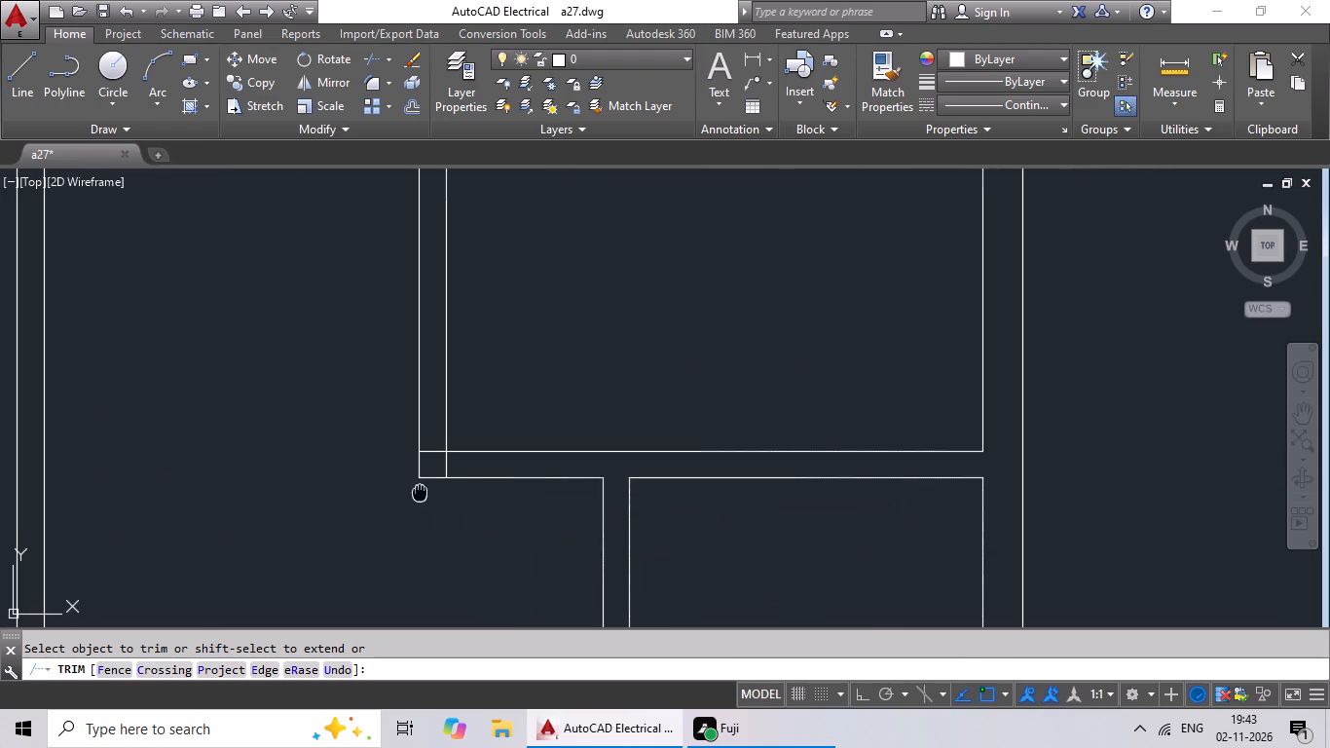
{"action": "middle_click_drag", "start_coordinate": [421, 494], "coordinate": [518, 490]}
{"action": "scroll", "coordinate": [570, 463], "scroll_direction": "up", "scroll_amount": 4}
{"action": "scroll", "coordinate": [365, 403], "scroll_direction": "up", "scroll_amount": 2}
{"action": "scroll", "coordinate": [519, 397], "scroll_direction": "down", "scroll_amount": 2}
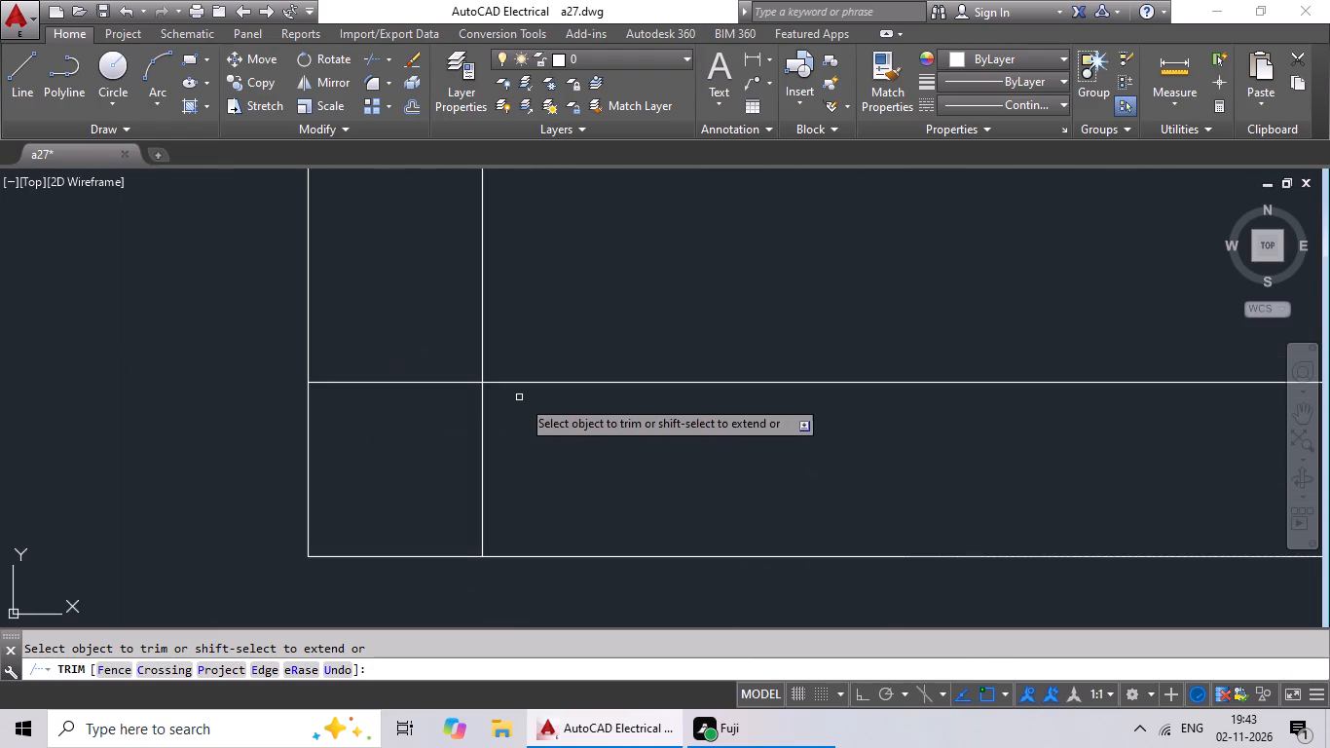
{"action": "left_click_drag", "start_coordinate": [584, 407], "coordinate": [464, 486]}
{"action": "left_click_drag", "start_coordinate": [464, 486], "coordinate": [460, 472]}
{"action": "left_click_drag", "start_coordinate": [373, 284], "coordinate": [374, 445]}
{"action": "left_click_drag", "start_coordinate": [379, 441], "coordinate": [392, 431]}
Trim the overlapping lines where the bottom row's second vertical partition from the left meets the row's upper wall.
{"action": "scroll", "coordinate": [474, 393], "scroll_direction": "down", "scroll_amount": 6}
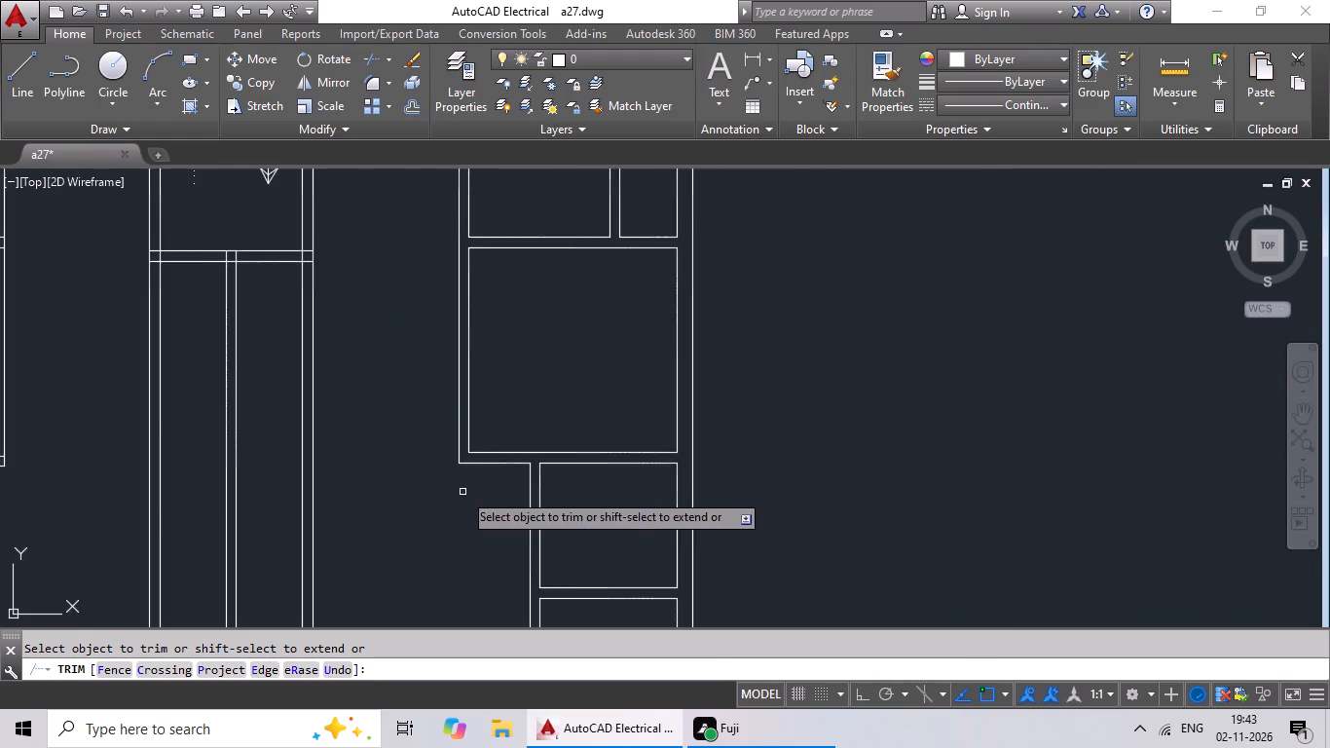
{"action": "middle_click_drag", "start_coordinate": [461, 499], "coordinate": [509, 339]}
{"action": "scroll", "coordinate": [490, 377], "scroll_direction": "down", "scroll_amount": 1}
{"action": "middle_click_drag", "start_coordinate": [487, 396], "coordinate": [667, 395]}
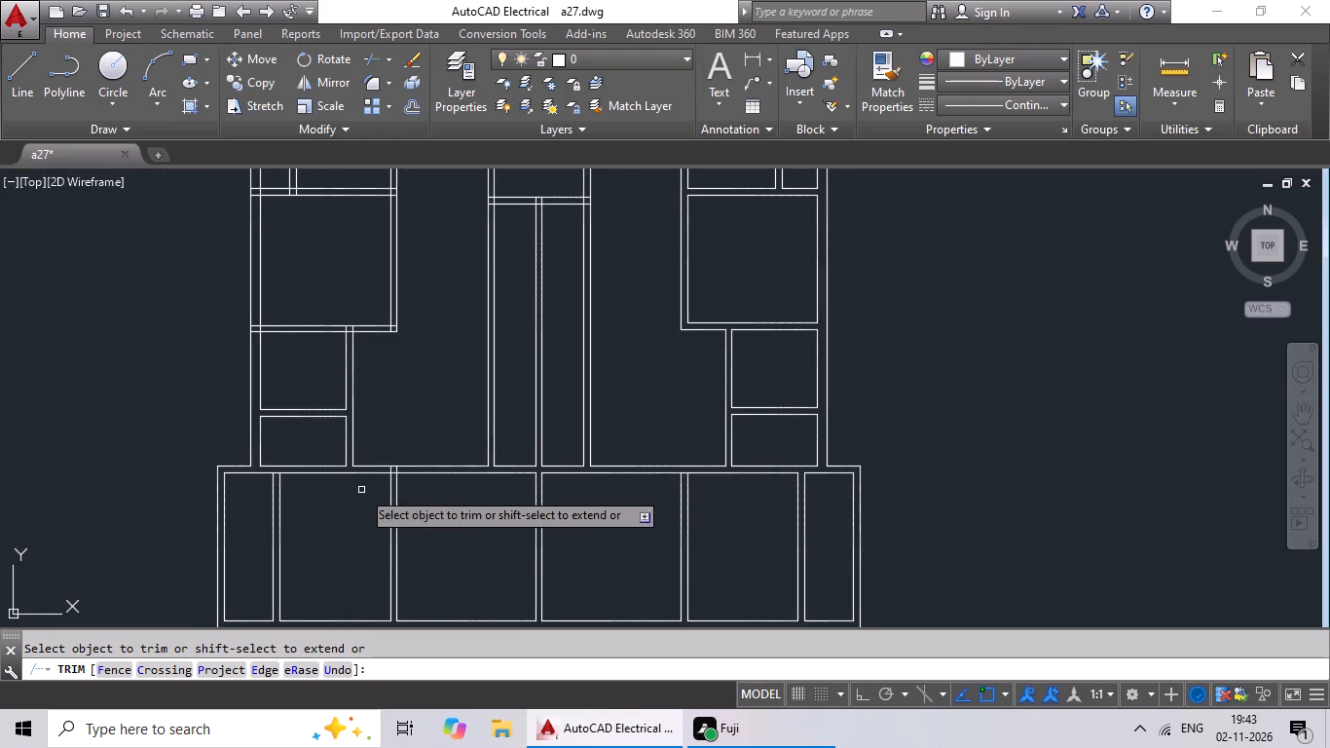
{"action": "middle_click_drag", "start_coordinate": [417, 519], "coordinate": [479, 411]}
{"action": "scroll", "coordinate": [457, 361], "scroll_direction": "up", "scroll_amount": 6}
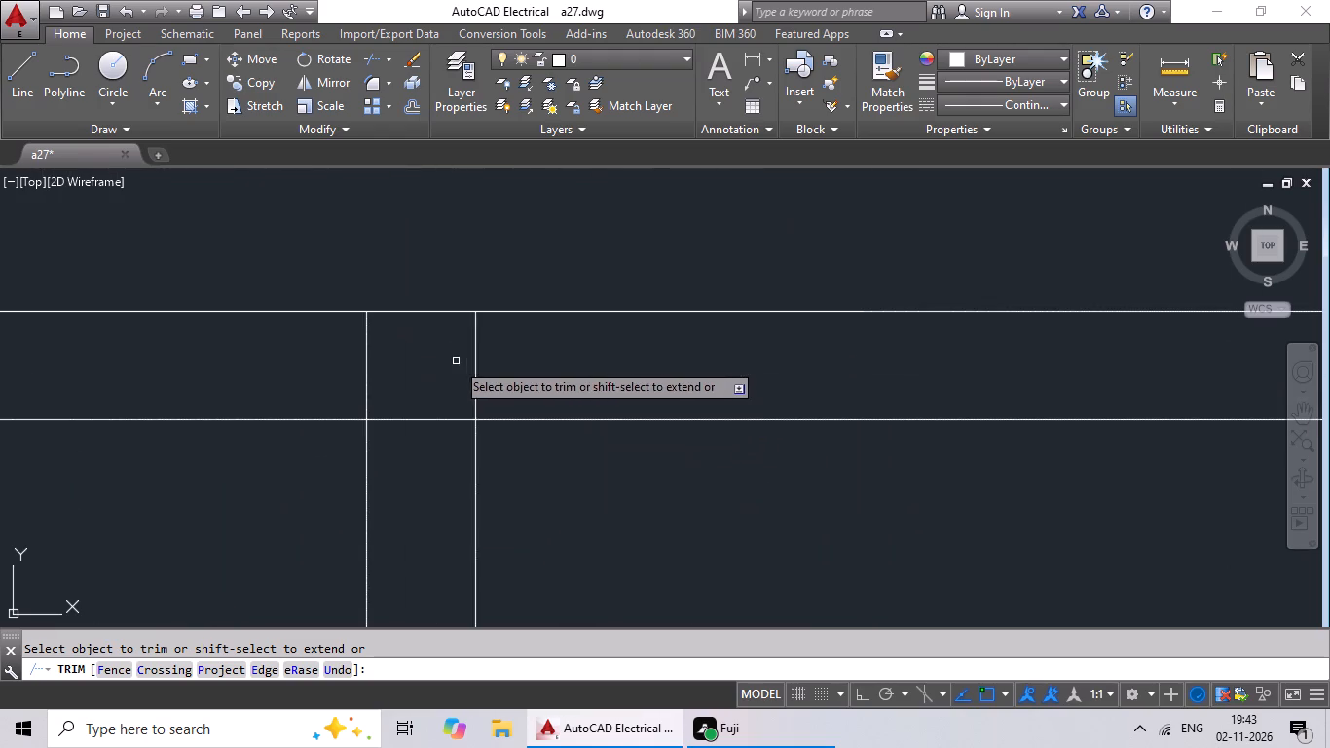
{"action": "left_click_drag", "start_coordinate": [539, 342], "coordinate": [374, 378]}
{"action": "left_click_drag", "start_coordinate": [372, 378], "coordinate": [348, 386]}
{"action": "left_click_drag", "start_coordinate": [348, 387], "coordinate": [435, 366]}
{"action": "left_click_drag", "start_coordinate": [436, 366], "coordinate": [433, 483]}
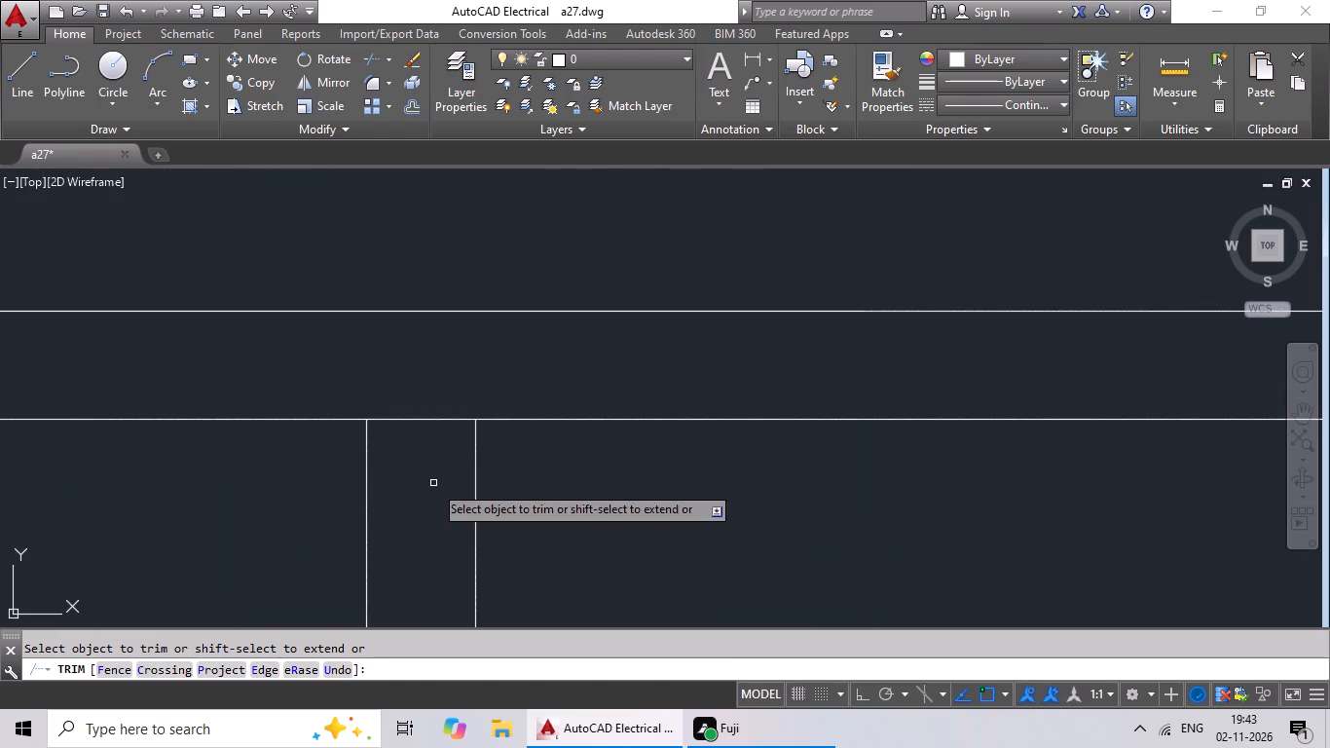
{"action": "left_click_drag", "start_coordinate": [433, 484], "coordinate": [442, 379]}
{"action": "left_click", "coordinate": [442, 378]}
Trim the overlapping lines at the corner of the left wing's third horizontal partition and inner vertical wall.
{"action": "scroll", "coordinate": [467, 372], "scroll_direction": "down", "scroll_amount": 3}
{"action": "scroll", "coordinate": [514, 456], "scroll_direction": "down", "scroll_amount": 2}
{"action": "middle_click_drag", "start_coordinate": [523, 470], "coordinate": [408, 470]}
{"action": "scroll", "coordinate": [474, 463], "scroll_direction": "down", "scroll_amount": 1}
{"action": "middle_click_drag", "start_coordinate": [488, 464], "coordinate": [439, 584]}
{"action": "middle_click_drag", "start_coordinate": [342, 469], "coordinate": [433, 466]}
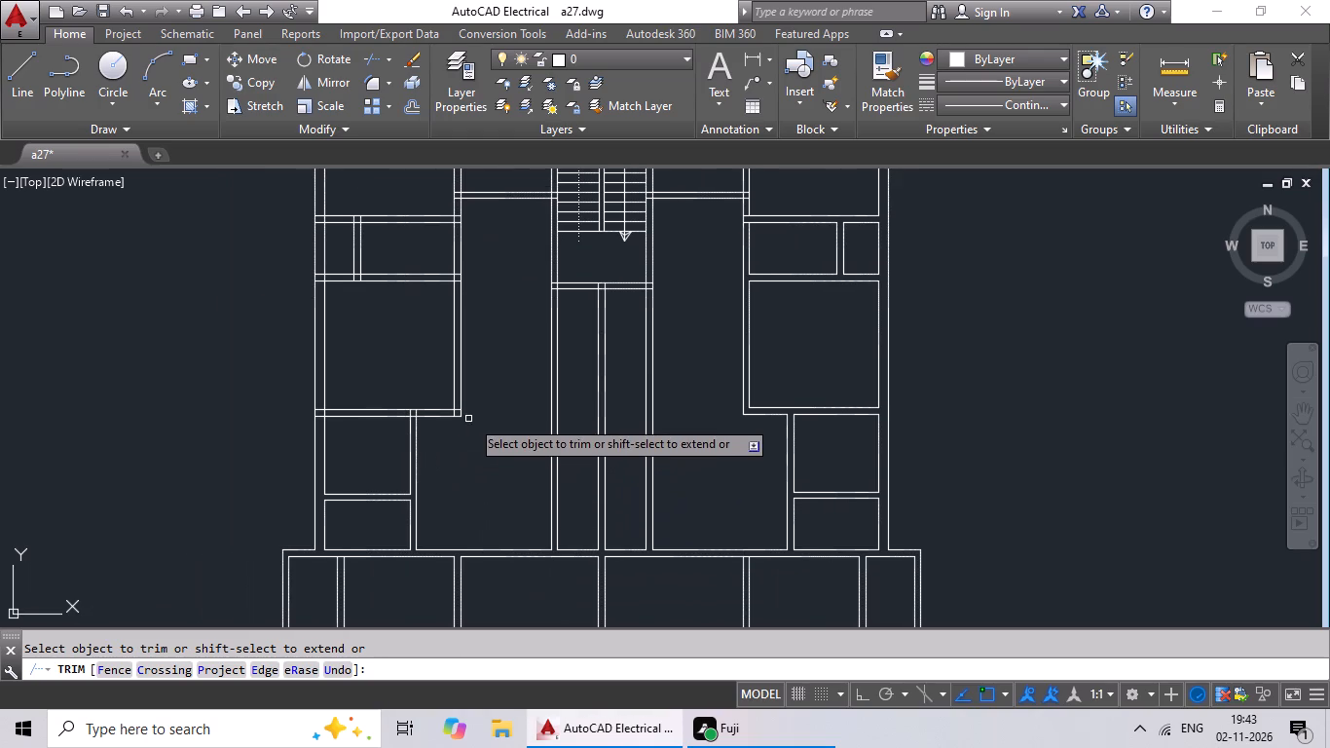
{"action": "scroll", "coordinate": [462, 412], "scroll_direction": "up", "scroll_amount": 8}
{"action": "left_click_drag", "start_coordinate": [405, 345], "coordinate": [359, 455]}
{"action": "left_click_drag", "start_coordinate": [359, 455], "coordinate": [369, 447]}
{"action": "left_click_drag", "start_coordinate": [382, 433], "coordinate": [250, 498]}
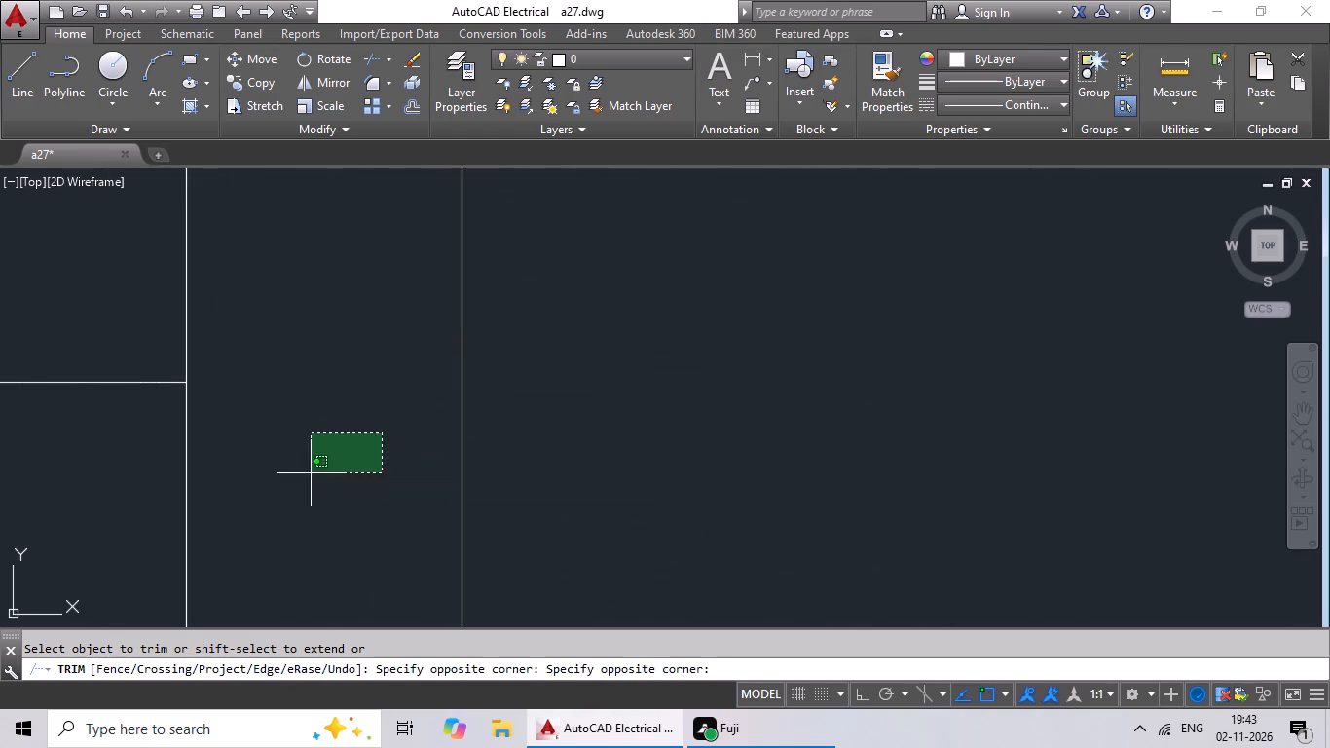
{"action": "left_click_drag", "start_coordinate": [250, 498], "coordinate": [61, 572]}
{"action": "left_click_drag", "start_coordinate": [62, 570], "coordinate": [79, 567]}
Trim the overlapping lines where the short vertical partition meets the left wing's third horizontal partition.
{"action": "scroll", "coordinate": [184, 550], "scroll_direction": "down", "scroll_amount": 3}
{"action": "middle_click_drag", "start_coordinate": [184, 550], "coordinate": [614, 442]}
{"action": "middle_click_drag", "start_coordinate": [280, 450], "coordinate": [551, 439]}
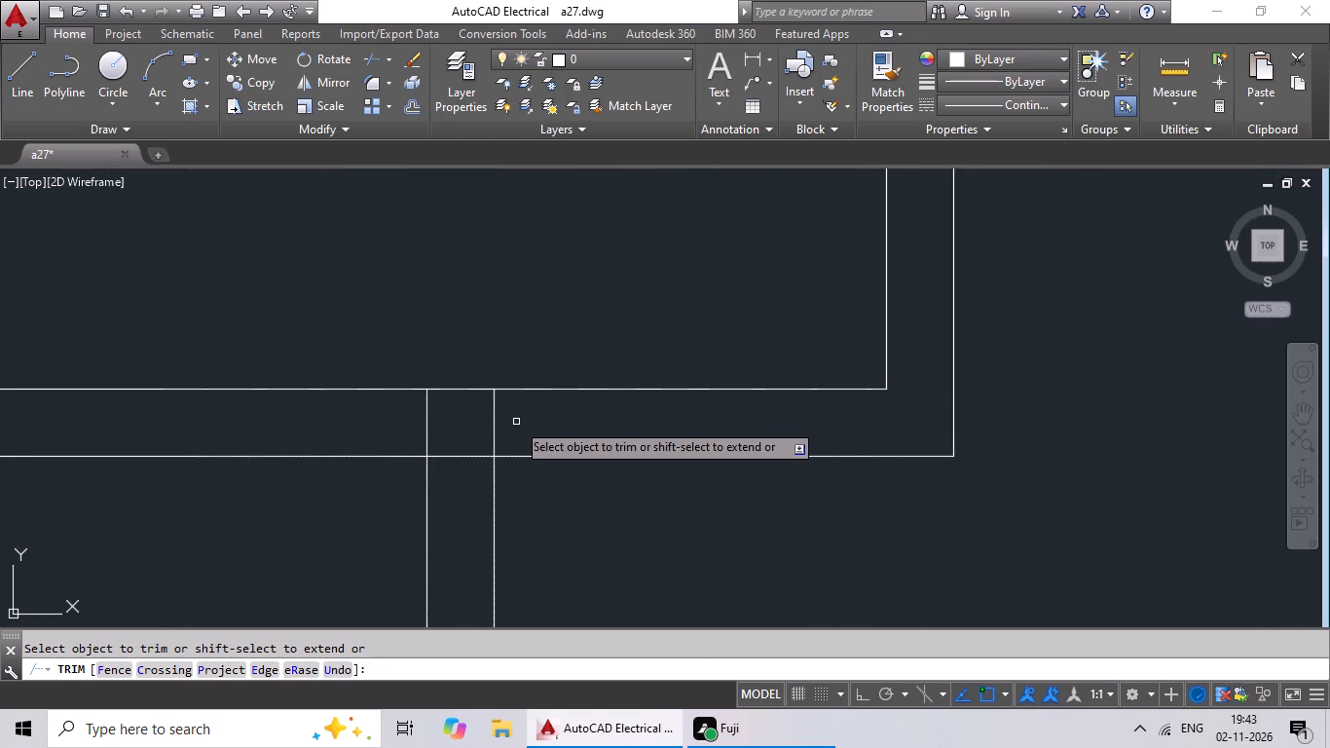
{"action": "scroll", "coordinate": [482, 428], "scroll_direction": "up", "scroll_amount": 3}
{"action": "left_click_drag", "start_coordinate": [661, 386], "coordinate": [428, 460]}
{"action": "left_click", "coordinate": [428, 460]}
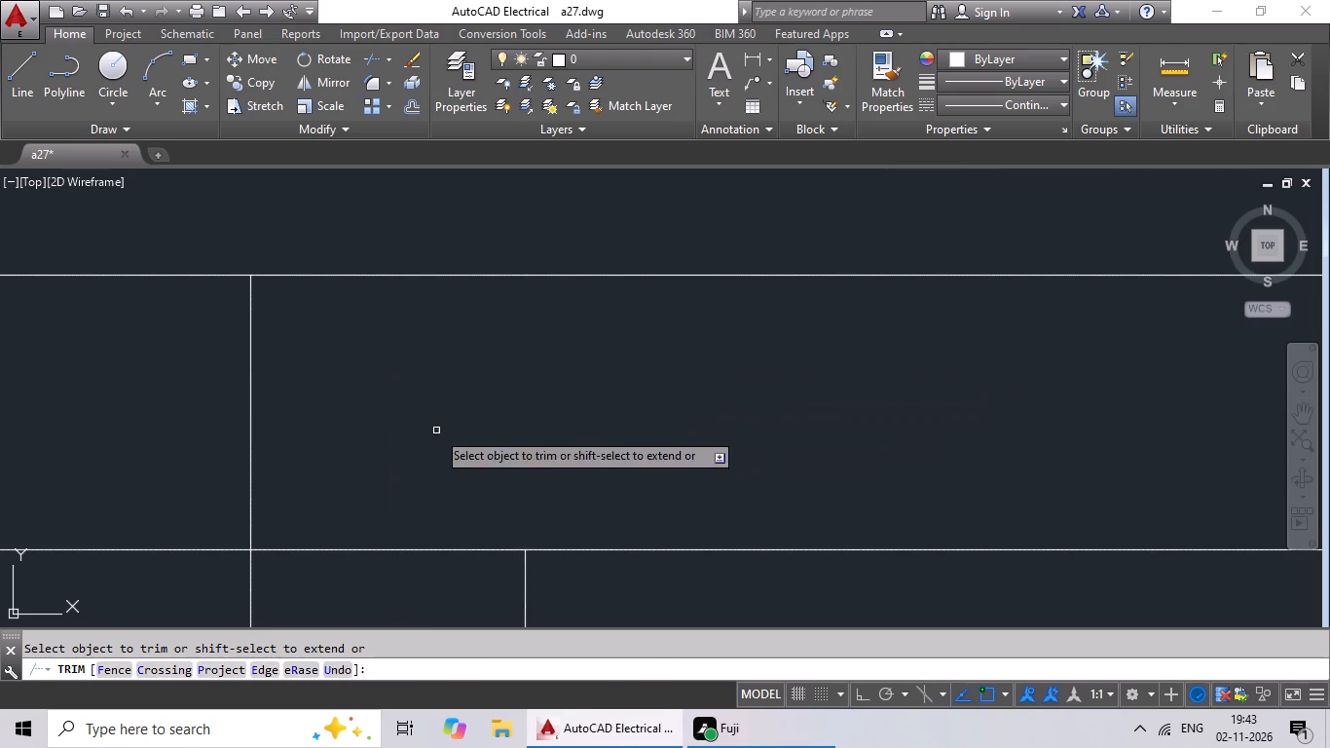
{"action": "left_click_drag", "start_coordinate": [432, 409], "coordinate": [208, 463]}
{"action": "left_click_drag", "start_coordinate": [208, 463], "coordinate": [246, 452]}
{"action": "left_click_drag", "start_coordinate": [435, 415], "coordinate": [420, 577]}
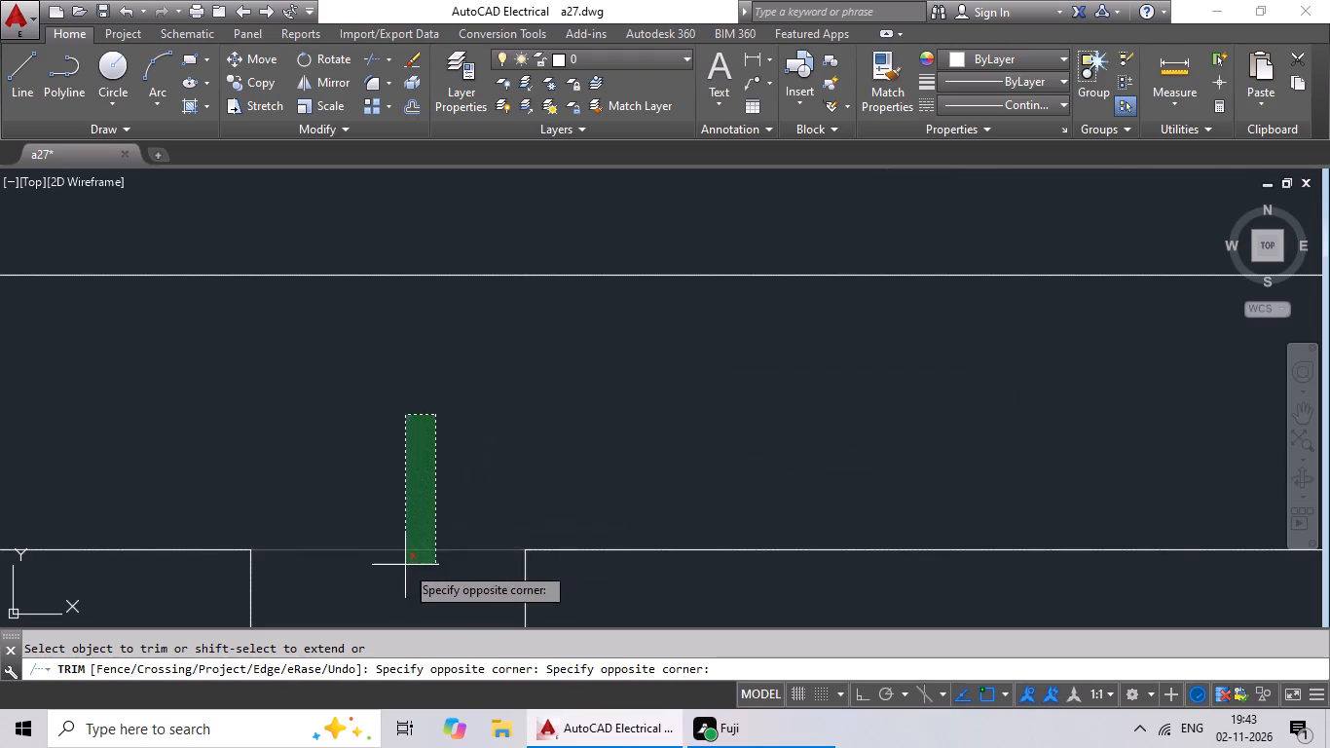
{"action": "left_click", "coordinate": [404, 565]}
Trim the overlapping lines where the left wing's third horizontal partition meets its outer vertical wall.
{"action": "scroll", "coordinate": [677, 371], "scroll_direction": "down", "scroll_amount": 4}
{"action": "middle_click_drag", "start_coordinate": [334, 486], "coordinate": [785, 412]}
{"action": "scroll", "coordinate": [550, 327], "scroll_direction": "up", "scroll_amount": 3}
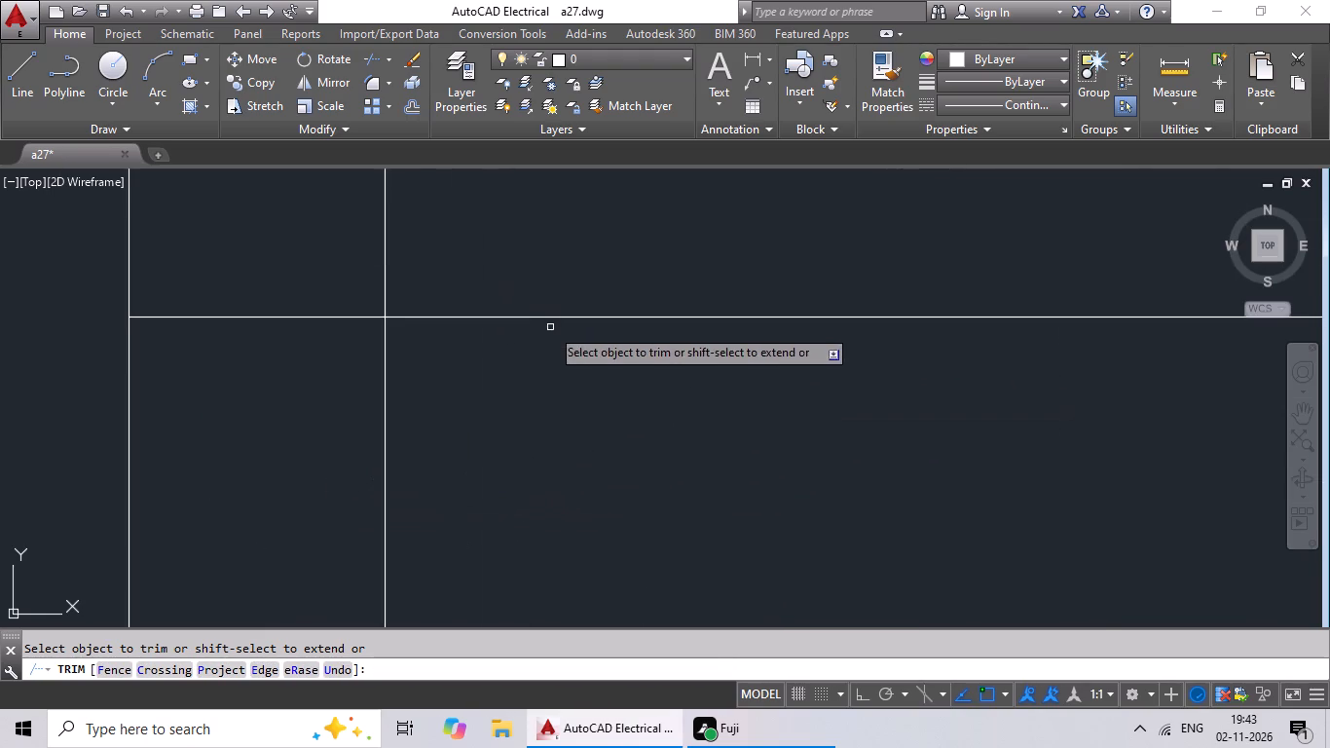
{"action": "middle_click_drag", "start_coordinate": [524, 319], "coordinate": [539, 514]}
{"action": "scroll", "coordinate": [453, 393], "scroll_direction": "up", "scroll_amount": 3}
{"action": "scroll", "coordinate": [486, 389], "scroll_direction": "down", "scroll_amount": 3}
{"action": "left_click_drag", "start_coordinate": [537, 369], "coordinate": [333, 424]}
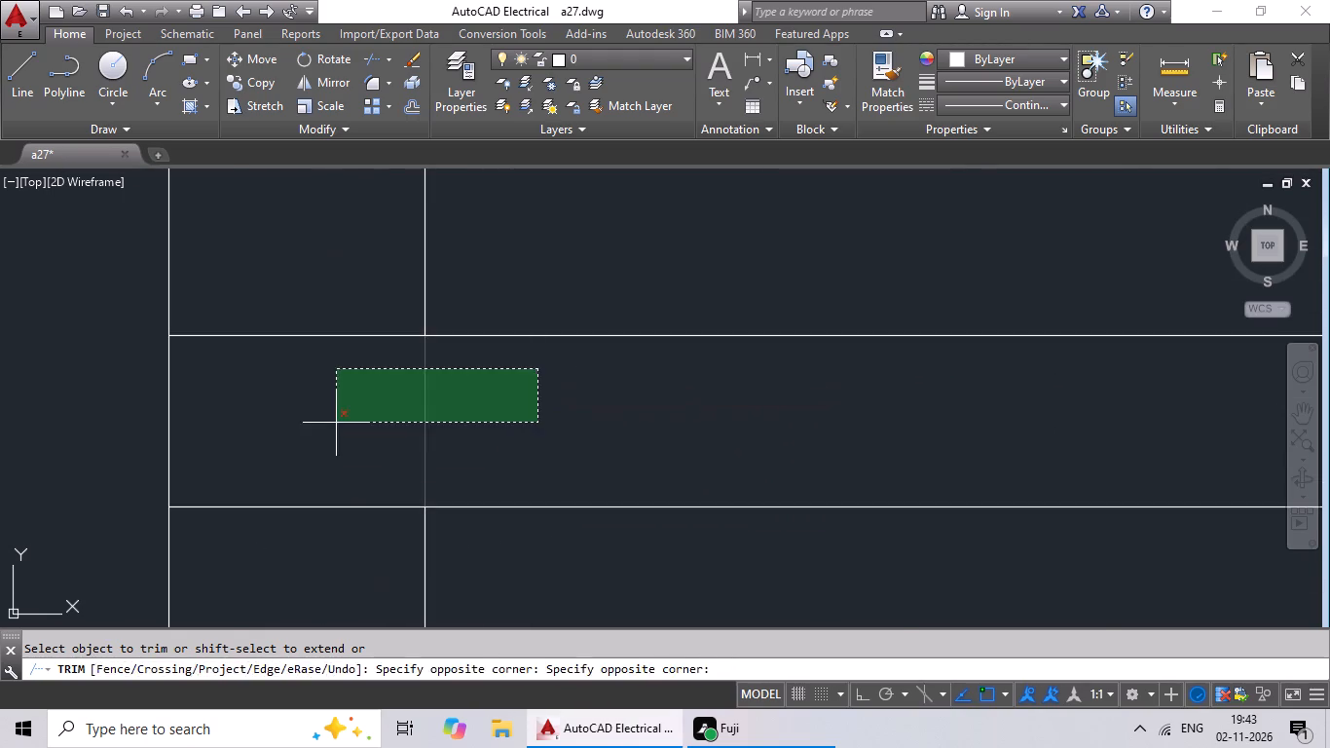
{"action": "left_click_drag", "start_coordinate": [333, 424], "coordinate": [331, 426]}
{"action": "left_click", "coordinate": [331, 426]}
{"action": "left_click_drag", "start_coordinate": [314, 252], "coordinate": [282, 633]}
{"action": "left_click_drag", "start_coordinate": [283, 615], "coordinate": [308, 555]}
Trim the overlapping lines where the horizontal partition below the staircase meets the central block's right vertical wall.
{"action": "scroll", "coordinate": [350, 475], "scroll_direction": "down", "scroll_amount": 5}
{"action": "middle_click_drag", "start_coordinate": [495, 558], "coordinate": [502, 505]}
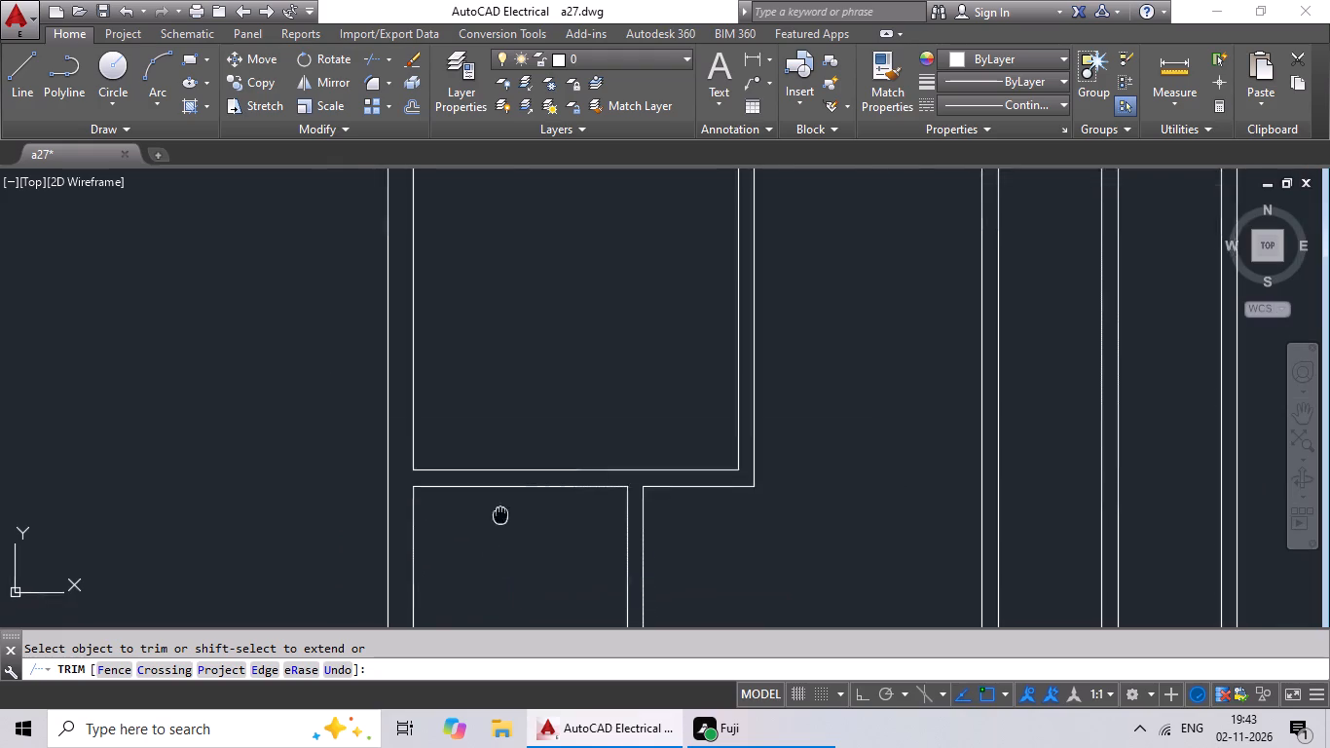
{"action": "middle_click_drag", "start_coordinate": [502, 505], "coordinate": [517, 429]}
{"action": "scroll", "coordinate": [537, 412], "scroll_direction": "down", "scroll_amount": 2}
{"action": "middle_click_drag", "start_coordinate": [698, 430], "coordinate": [494, 571]}
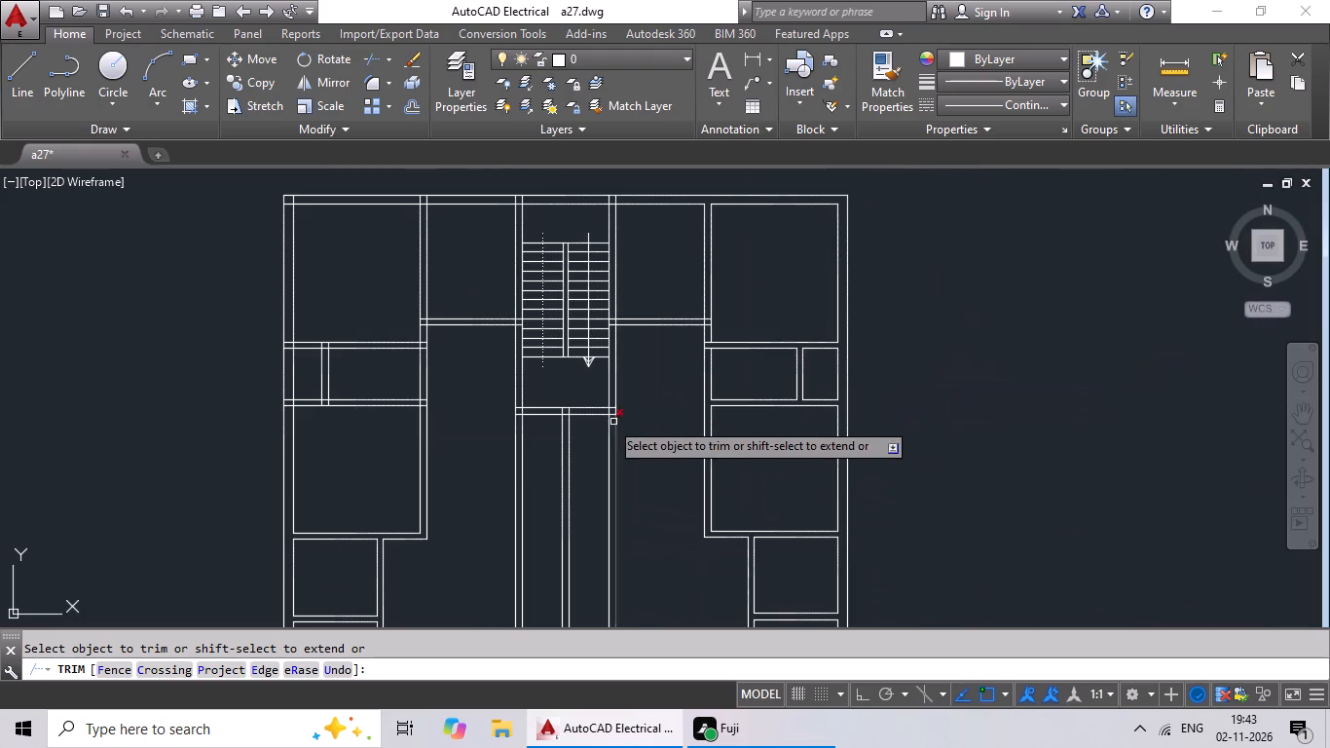
{"action": "scroll", "coordinate": [603, 418], "scroll_direction": "up", "scroll_amount": 5}
{"action": "left_click_drag", "start_coordinate": [679, 309], "coordinate": [692, 451]}
{"action": "left_click_drag", "start_coordinate": [692, 451], "coordinate": [689, 432]}
{"action": "left_click_drag", "start_coordinate": [655, 344], "coordinate": [644, 368]}
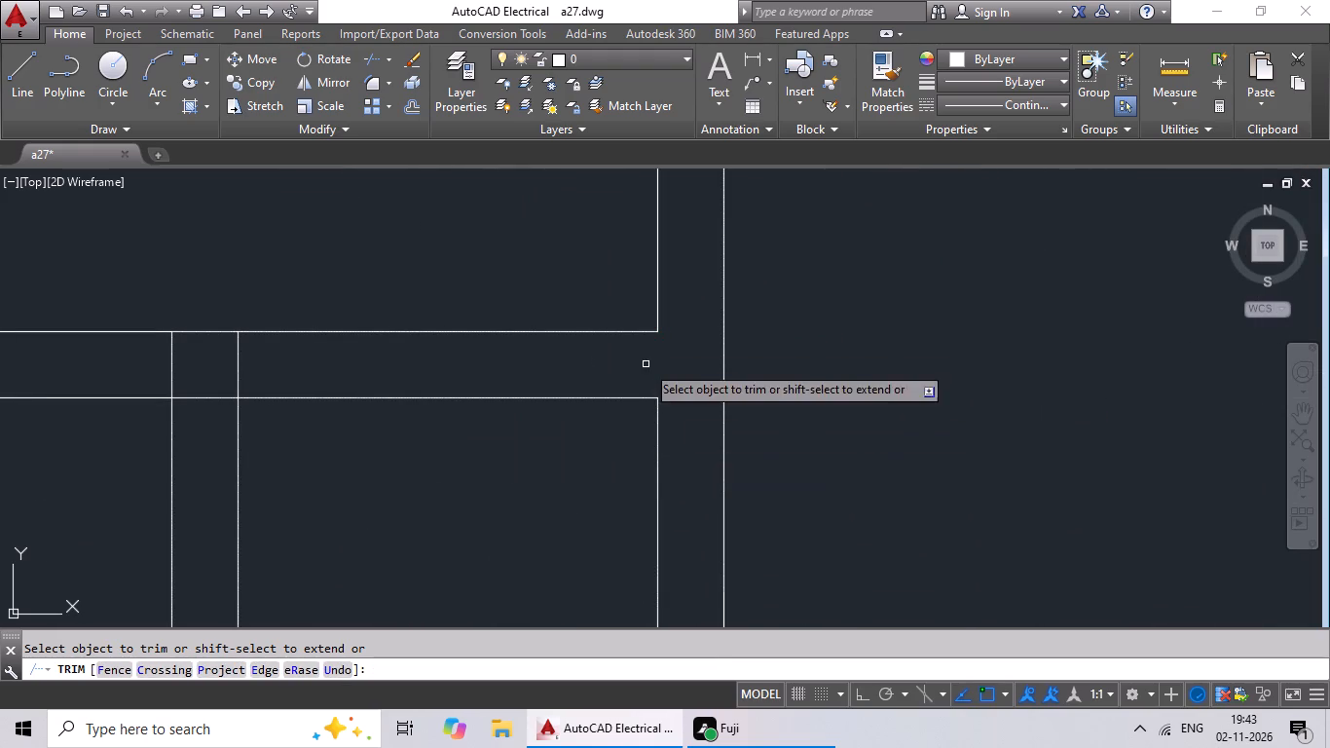
{"action": "left_click_drag", "start_coordinate": [644, 368], "coordinate": [671, 367]}
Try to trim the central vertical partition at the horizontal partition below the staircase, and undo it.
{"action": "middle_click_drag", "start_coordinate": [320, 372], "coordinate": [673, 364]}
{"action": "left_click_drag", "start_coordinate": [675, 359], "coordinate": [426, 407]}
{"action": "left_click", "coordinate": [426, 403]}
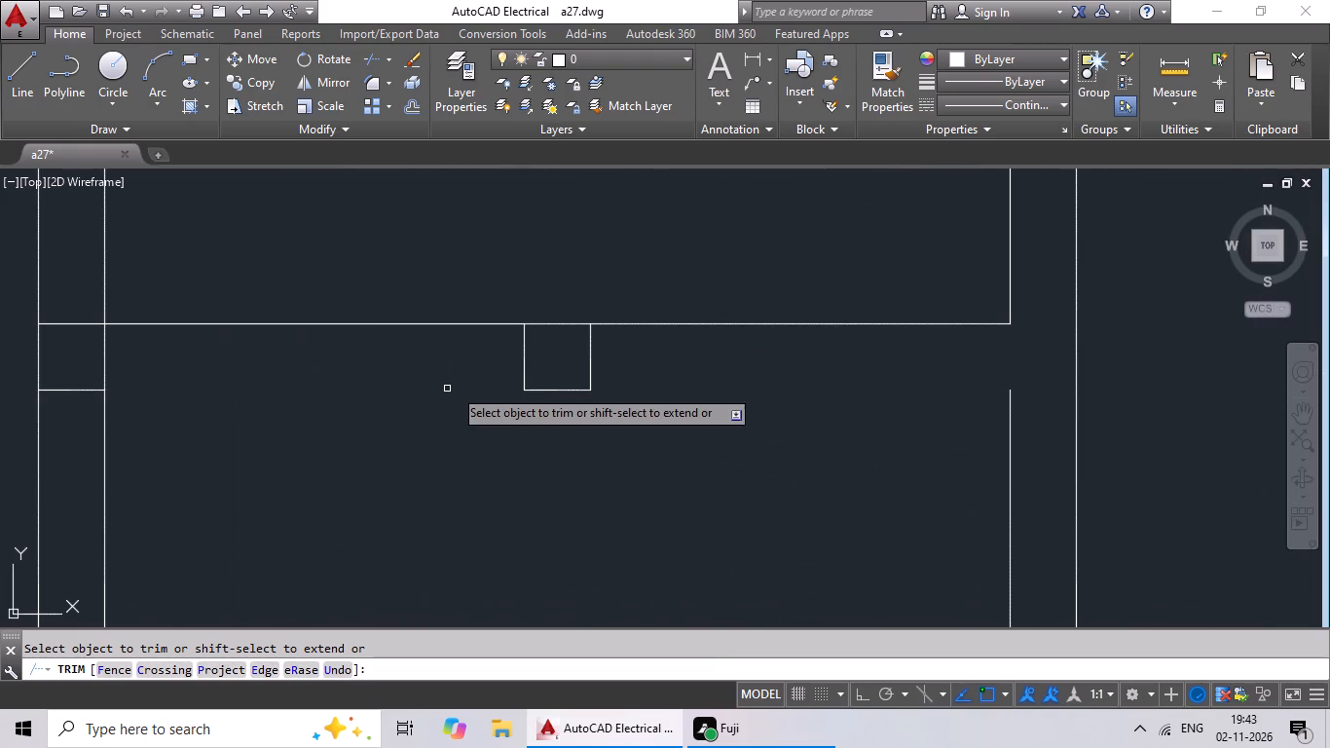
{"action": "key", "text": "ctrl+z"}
Trim the overlapping lines where the central vertical partition meets the horizontal partition below the staircase.
{"action": "scroll", "coordinate": [561, 384], "scroll_direction": "down", "scroll_amount": 1}
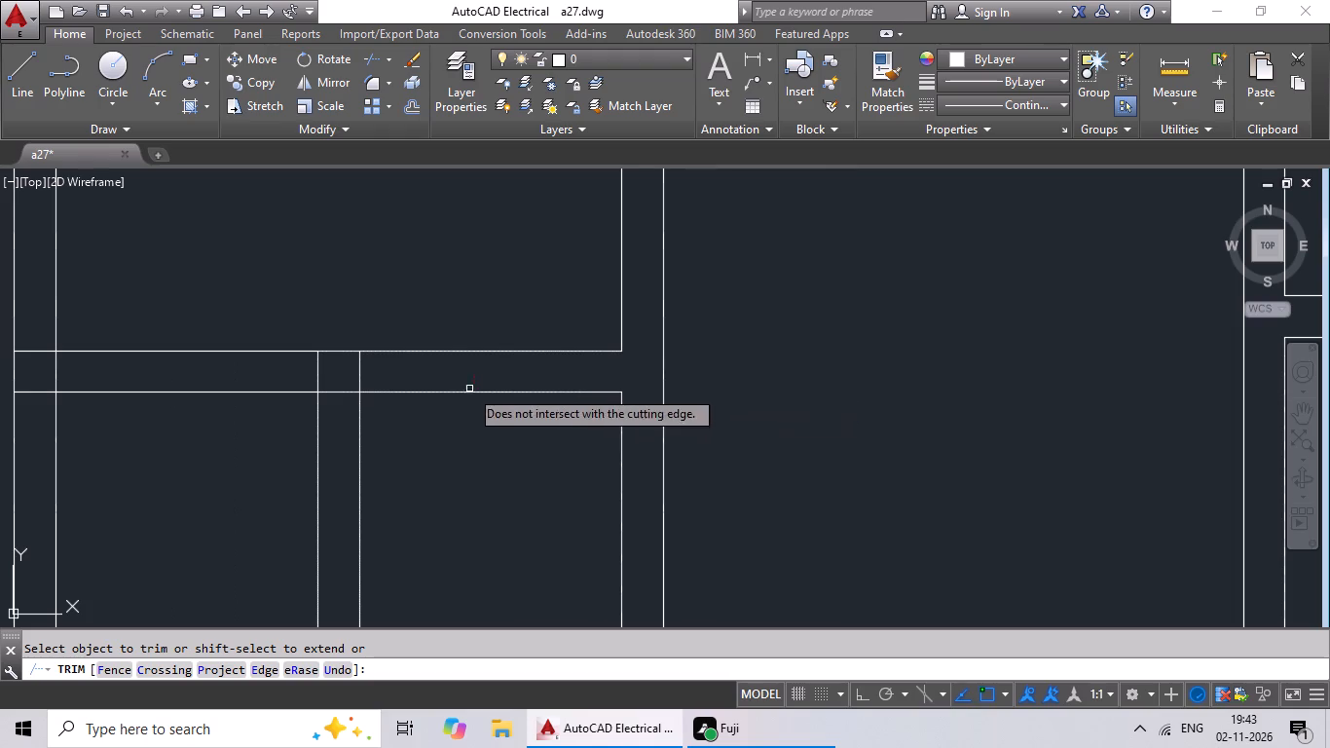
{"action": "middle_click_drag", "start_coordinate": [393, 373], "coordinate": [611, 369]}
{"action": "scroll", "coordinate": [594, 364], "scroll_direction": "up", "scroll_amount": 3}
{"action": "left_click_drag", "start_coordinate": [610, 354], "coordinate": [293, 406]}
{"action": "left_click_drag", "start_coordinate": [293, 406], "coordinate": [311, 402]}
{"action": "left_click_drag", "start_coordinate": [415, 385], "coordinate": [411, 535]}
{"action": "left_click_drag", "start_coordinate": [413, 531], "coordinate": [453, 510]}
Trim the overlapping lines where the horizontal partition below the staircase meets the central block's left vertical wall.
{"action": "scroll", "coordinate": [511, 485], "scroll_direction": "down", "scroll_amount": 2}
{"action": "middle_click_drag", "start_coordinate": [354, 496], "coordinate": [654, 443]}
{"action": "middle_click_drag", "start_coordinate": [494, 470], "coordinate": [618, 451]}
{"action": "scroll", "coordinate": [466, 384], "scroll_direction": "up", "scroll_amount": 3}
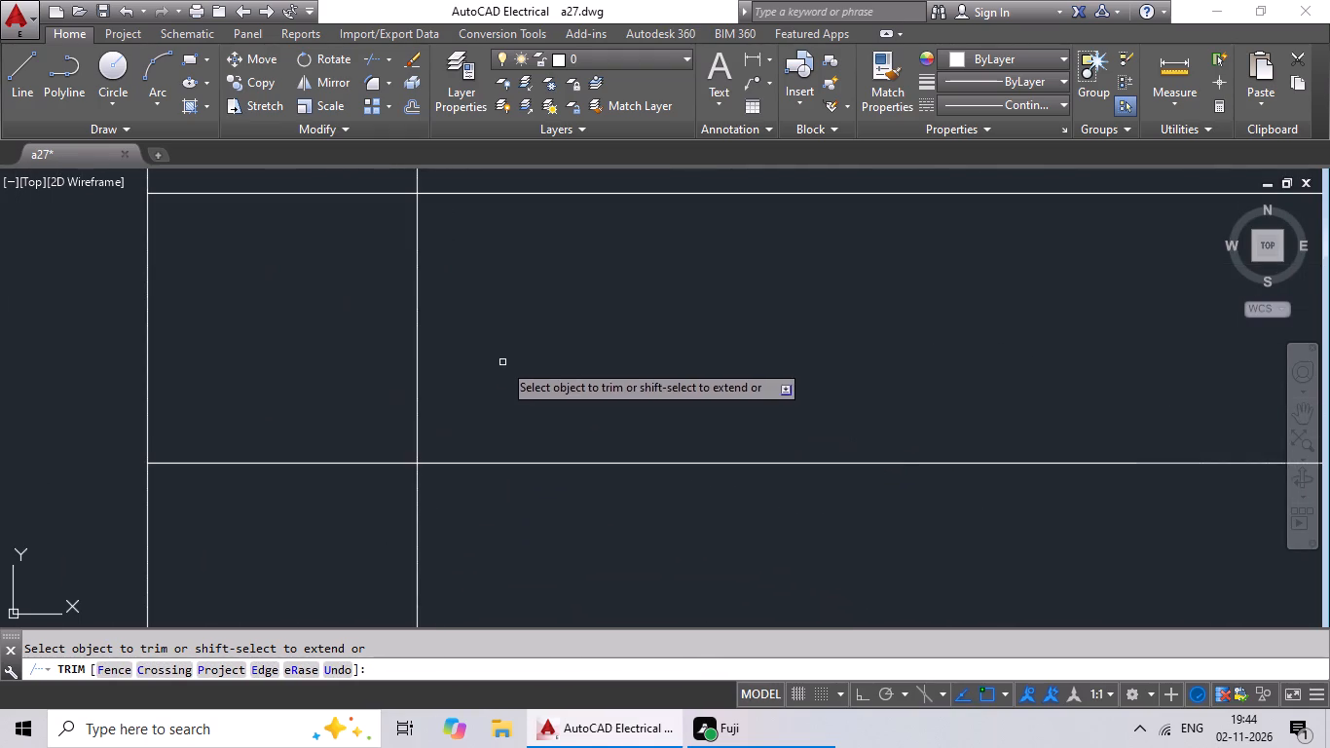
{"action": "left_click_drag", "start_coordinate": [524, 334], "coordinate": [307, 378]}
{"action": "left_click_drag", "start_coordinate": [307, 378], "coordinate": [316, 380]}
{"action": "scroll", "coordinate": [330, 372], "scroll_direction": "down", "scroll_amount": 4}
{"action": "left_click_drag", "start_coordinate": [323, 316], "coordinate": [322, 455]}
{"action": "left_click_drag", "start_coordinate": [323, 451], "coordinate": [353, 433]}
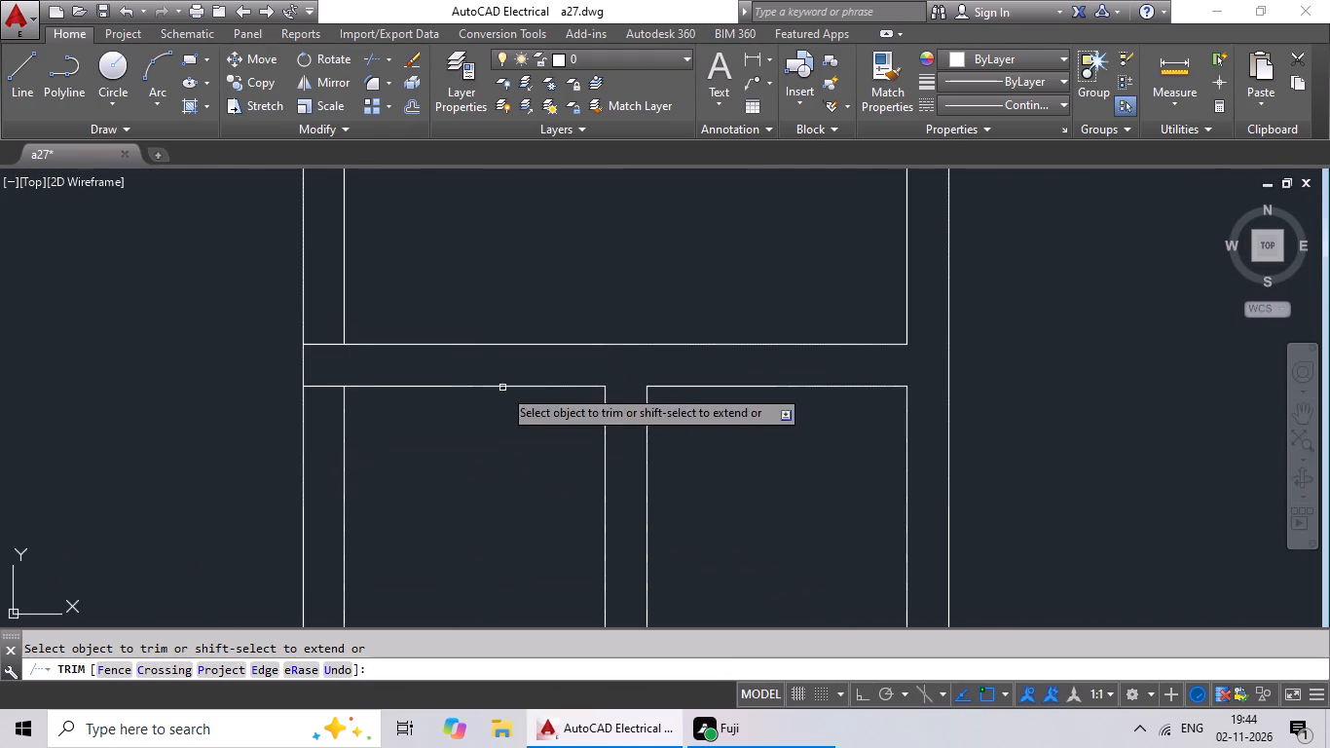
{"action": "scroll", "coordinate": [598, 370], "scroll_direction": "down", "scroll_amount": 3}
{"action": "scroll", "coordinate": [519, 367], "scroll_direction": "up", "scroll_amount": 4}
{"action": "left_click_drag", "start_coordinate": [599, 323], "coordinate": [590, 443]}
{"action": "left_click_drag", "start_coordinate": [590, 442], "coordinate": [592, 430]}
Trim the overlapping lines where the left wing's second horizontal partition meets its inner vertical wall.
{"action": "scroll", "coordinate": [638, 393], "scroll_direction": "down", "scroll_amount": 5}
{"action": "middle_click_drag", "start_coordinate": [696, 429], "coordinate": [637, 454]}
{"action": "scroll", "coordinate": [1000, 454], "scroll_direction": "up", "scroll_amount": 1}
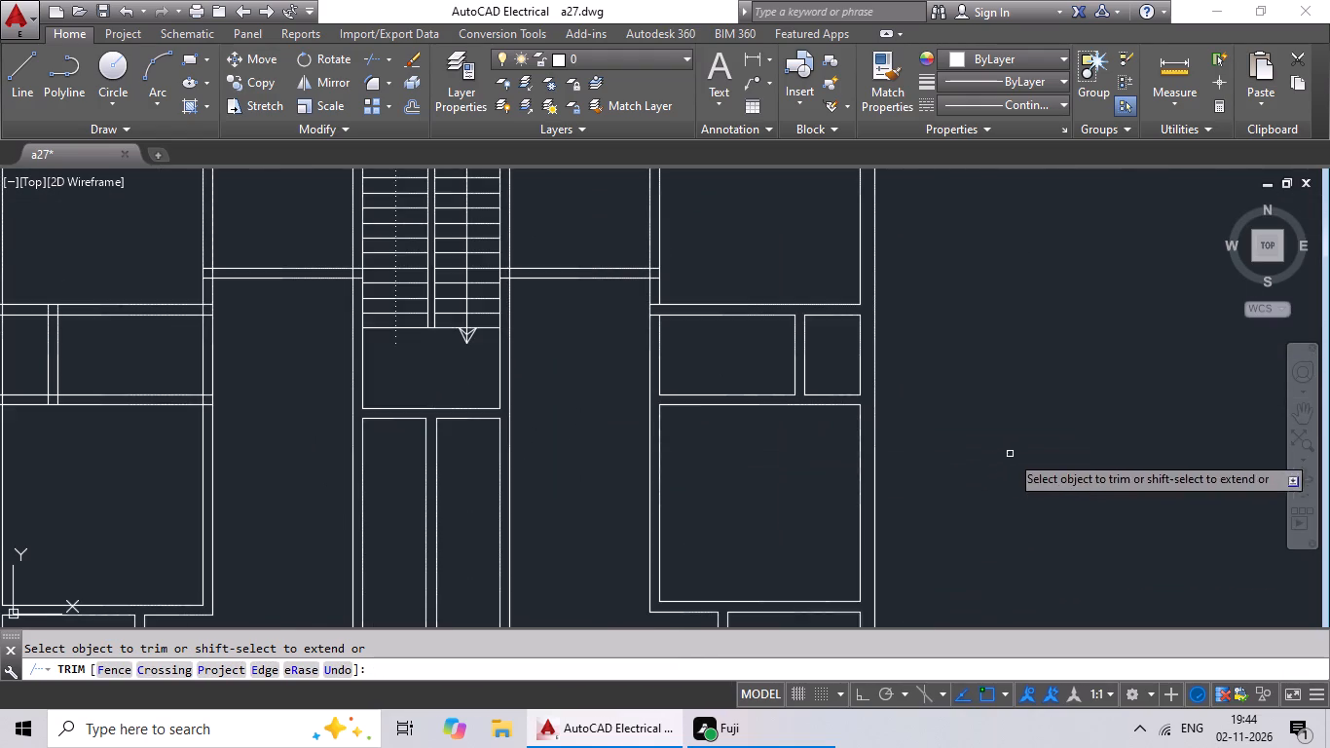
{"action": "scroll", "coordinate": [765, 511], "scroll_direction": "down", "scroll_amount": 2}
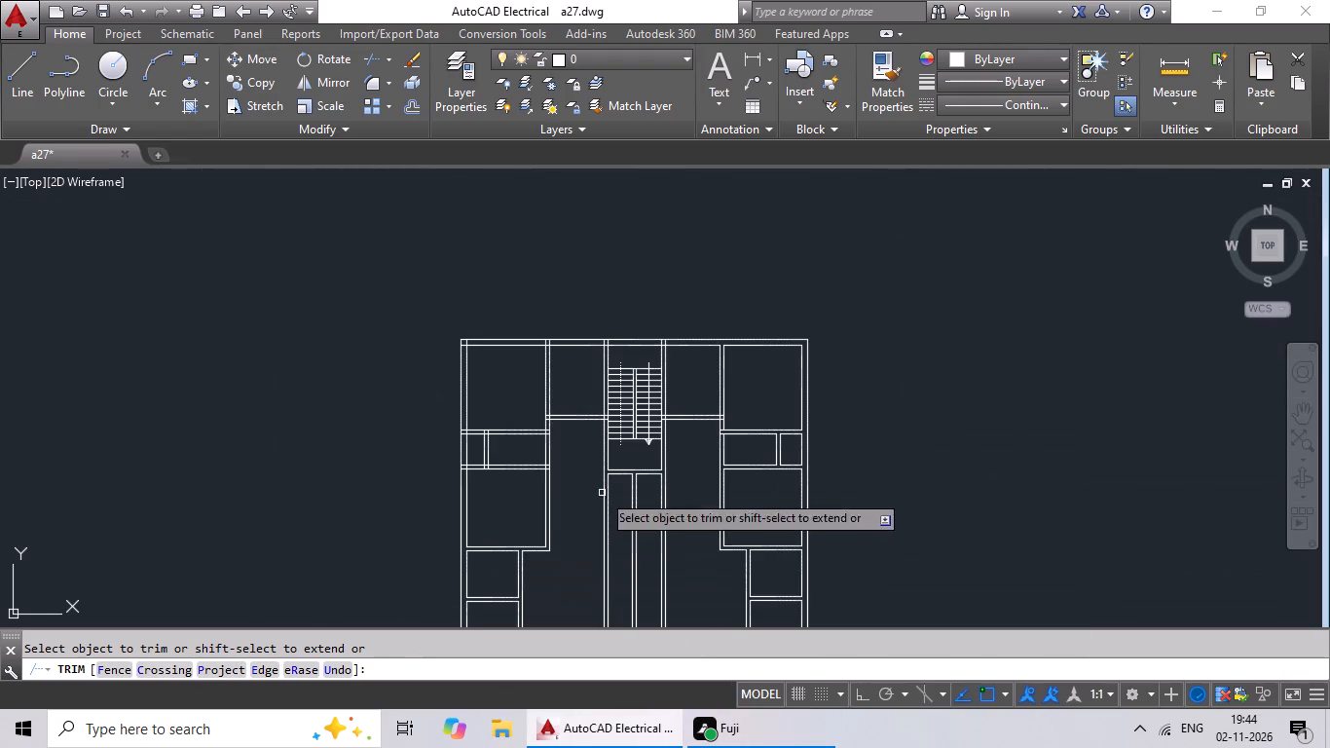
{"action": "scroll", "coordinate": [552, 437], "scroll_direction": "up", "scroll_amount": 4}
{"action": "middle_click_drag", "start_coordinate": [507, 587], "coordinate": [599, 210]}
{"action": "scroll", "coordinate": [607, 243], "scroll_direction": "up", "scroll_amount": 2}
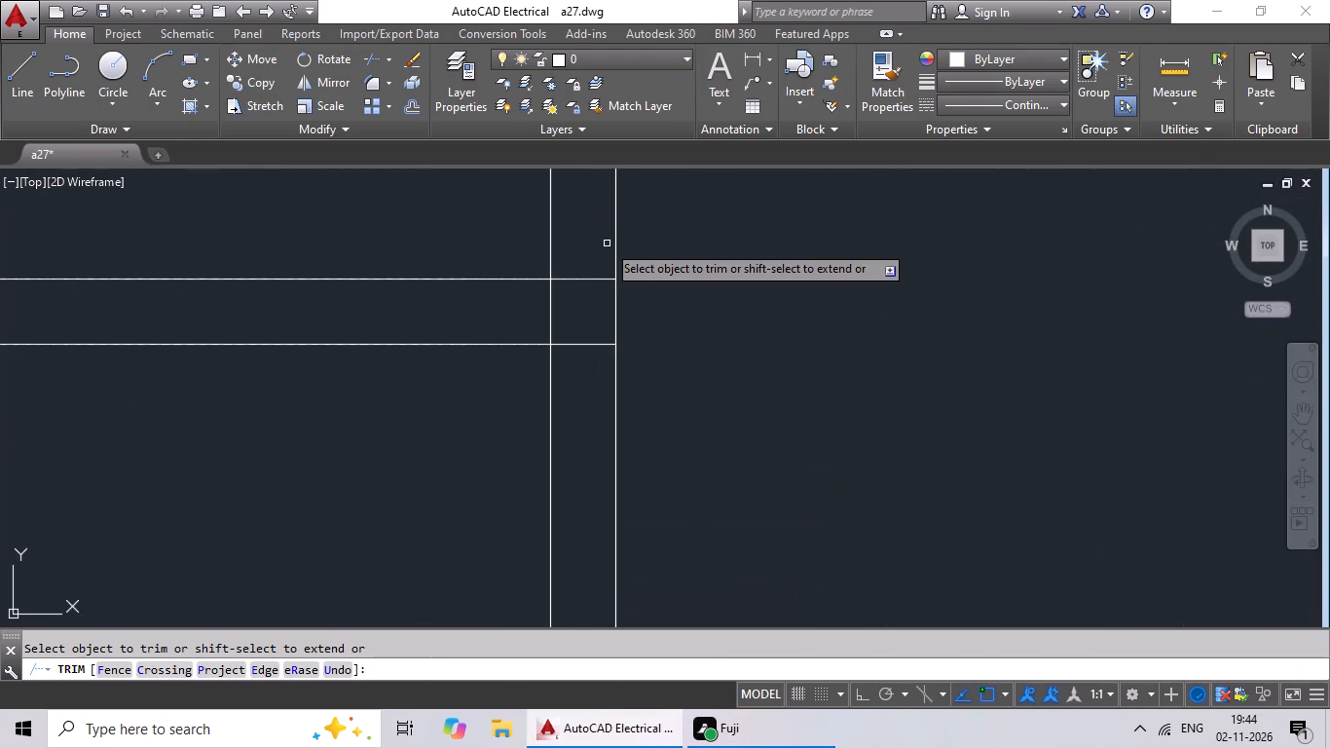
{"action": "left_click_drag", "start_coordinate": [593, 249], "coordinate": [573, 365]}
{"action": "left_click", "coordinate": [573, 365]}
{"action": "left_click_drag", "start_coordinate": [596, 300], "coordinate": [494, 305]}
{"action": "left_click_drag", "start_coordinate": [494, 306], "coordinate": [513, 311]}
Trim the overlapping lines where the short vertical partition meets the left wing's second horizontal partition.
{"action": "scroll", "coordinate": [589, 323], "scroll_direction": "down", "scroll_amount": 2}
{"action": "middle_click_drag", "start_coordinate": [443, 401], "coordinate": [778, 420]}
{"action": "scroll", "coordinate": [508, 322], "scroll_direction": "up", "scroll_amount": 4}
{"action": "left_click_drag", "start_coordinate": [780, 346], "coordinate": [542, 405]}
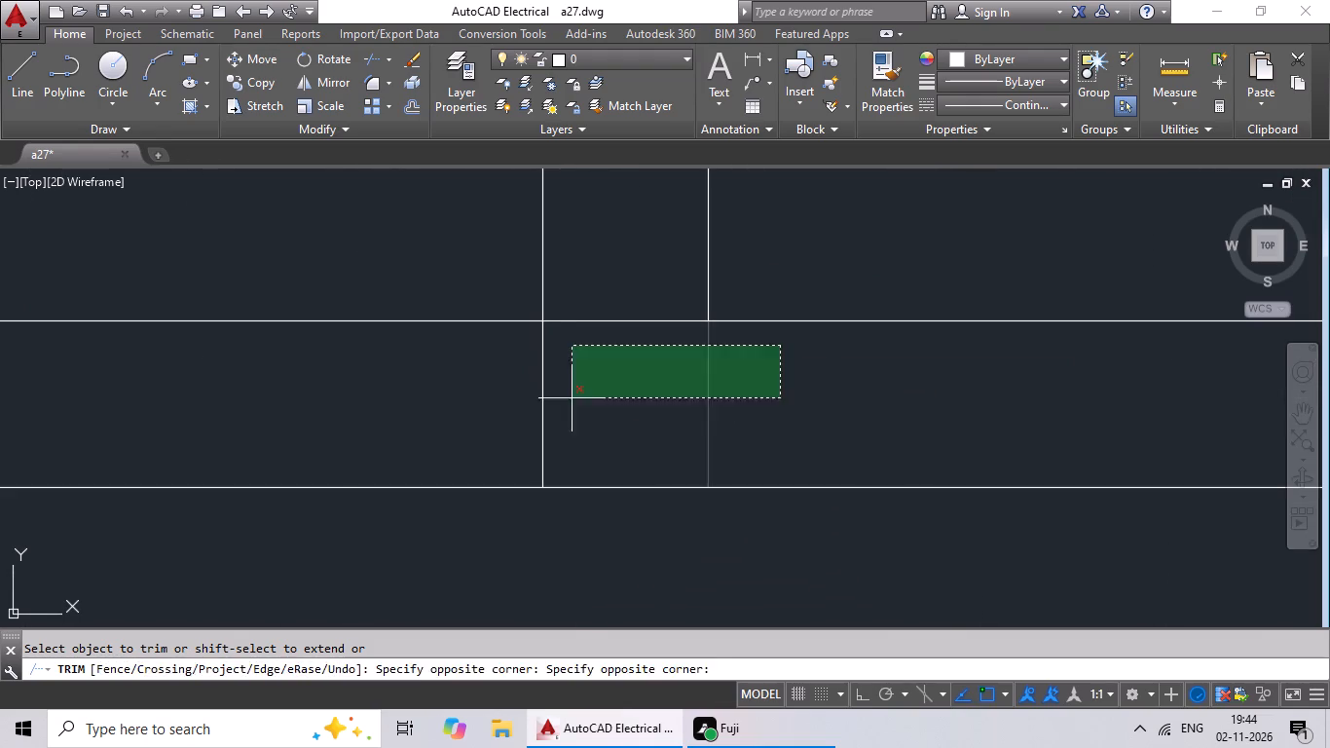
{"action": "left_click_drag", "start_coordinate": [542, 405], "coordinate": [446, 430]}
{"action": "left_click_drag", "start_coordinate": [445, 430], "coordinate": [543, 407]}
{"action": "left_click_drag", "start_coordinate": [666, 266], "coordinate": [622, 410]}
{"action": "left_click", "coordinate": [625, 400]}
Trim the overlapping lines where the left wing's second horizontal partition meets its outer vertical wall.
{"action": "scroll", "coordinate": [700, 393], "scroll_direction": "down", "scroll_amount": 1}
{"action": "middle_click_drag", "start_coordinate": [575, 459], "coordinate": [738, 409]}
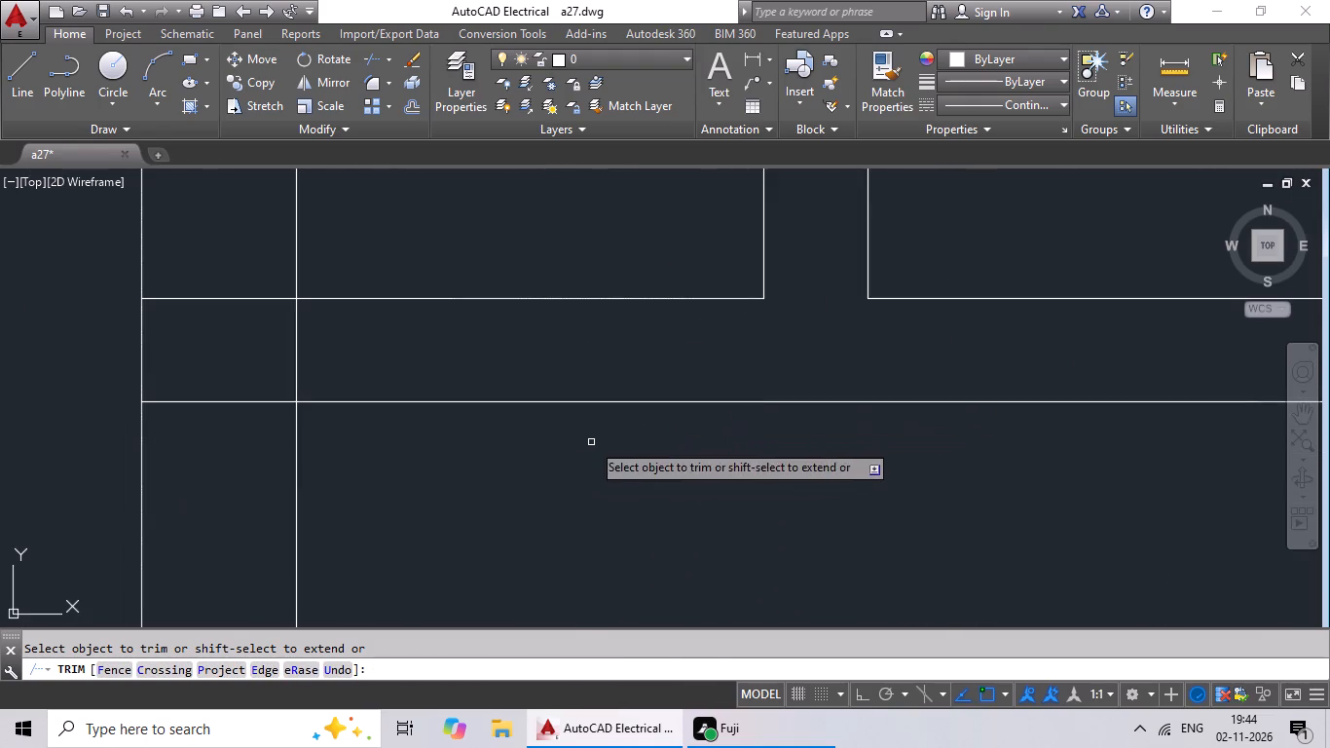
{"action": "middle_click_drag", "start_coordinate": [591, 442], "coordinate": [747, 409]}
{"action": "scroll", "coordinate": [441, 308], "scroll_direction": "up", "scroll_amount": 2}
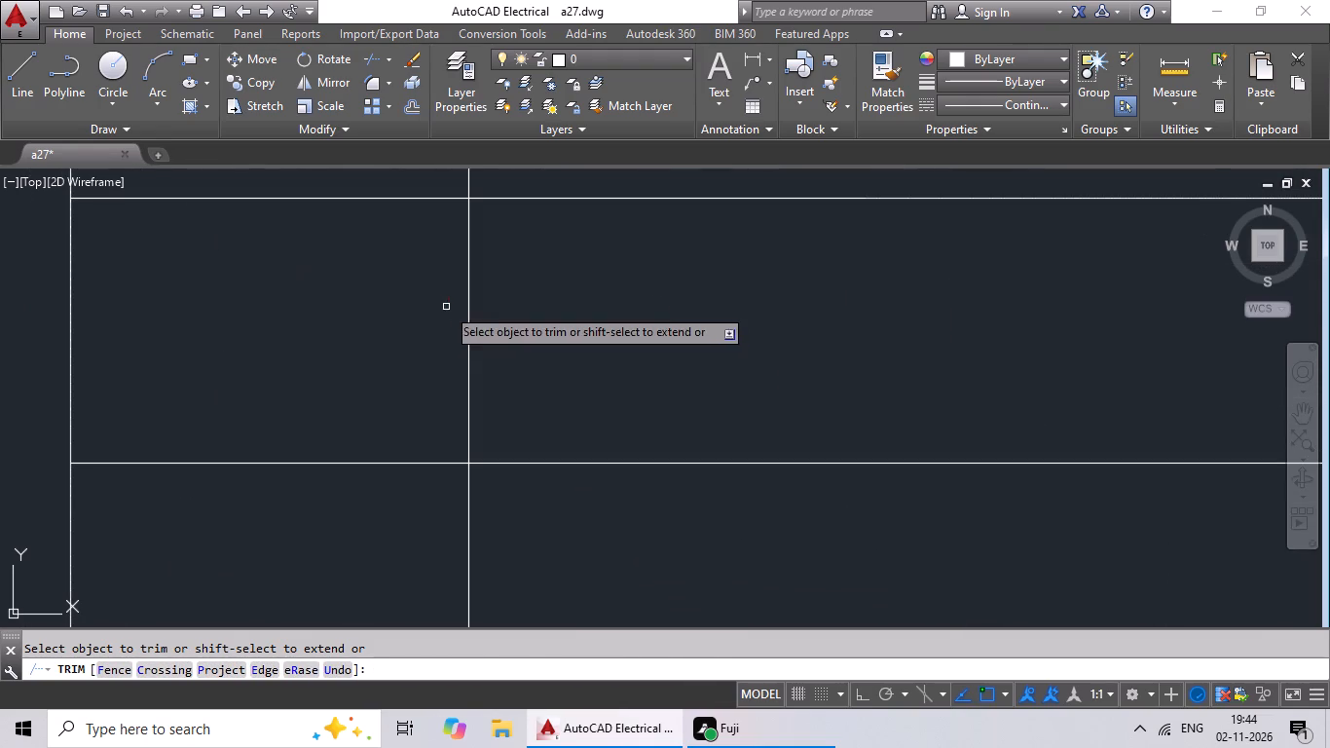
{"action": "left_click_drag", "start_coordinate": [665, 284], "coordinate": [403, 362]}
{"action": "left_click", "coordinate": [403, 362]}
{"action": "scroll", "coordinate": [412, 334], "scroll_direction": "down", "scroll_amount": 3}
{"action": "left_click_drag", "start_coordinate": [399, 253], "coordinate": [373, 442]}
{"action": "left_click_drag", "start_coordinate": [376, 432], "coordinate": [401, 419]}
Trim the overlapping lines where the left wing's first horizontal partition meets its inner vertical wall.
{"action": "scroll", "coordinate": [561, 378], "scroll_direction": "down", "scroll_amount": 2}
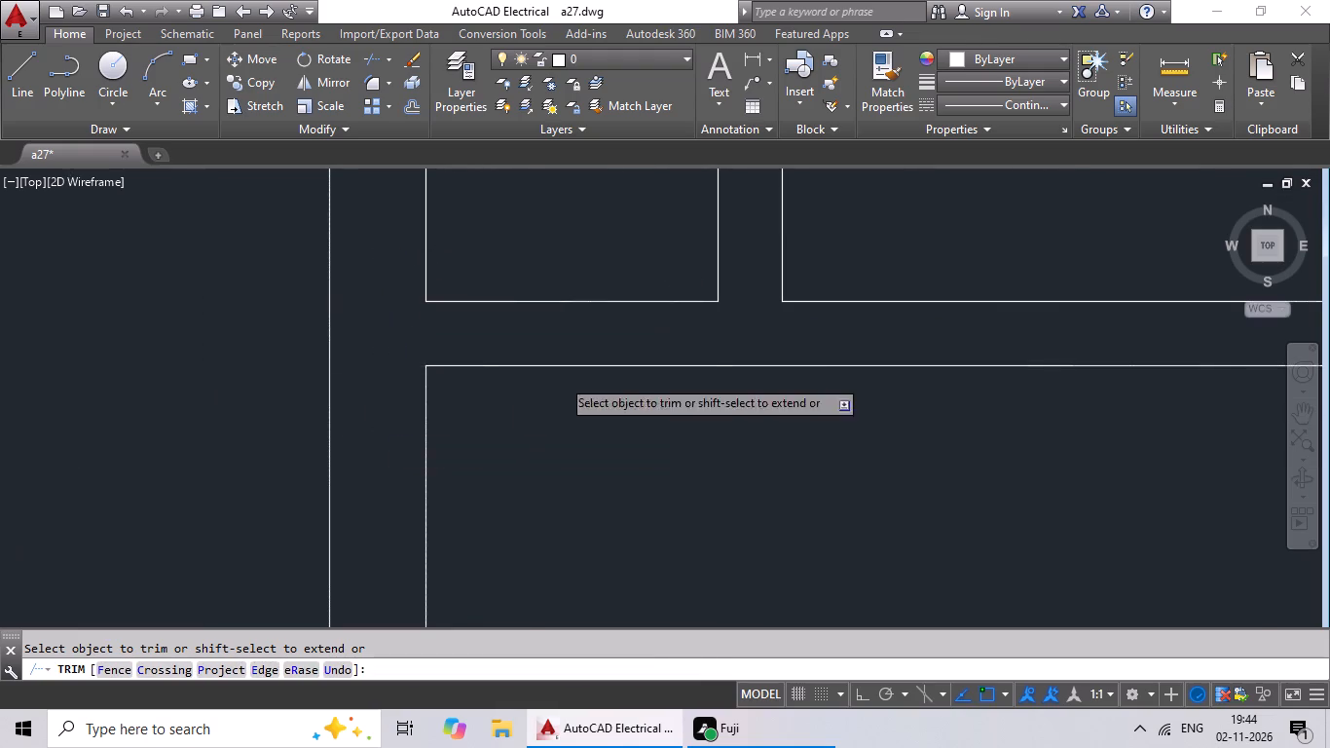
{"action": "scroll", "coordinate": [561, 378], "scroll_direction": "down", "scroll_amount": 2}
{"action": "middle_click_drag", "start_coordinate": [641, 412], "coordinate": [540, 518]}
{"action": "scroll", "coordinate": [660, 386], "scroll_direction": "up", "scroll_amount": 5}
{"action": "left_click_drag", "start_coordinate": [544, 352], "coordinate": [533, 474]}
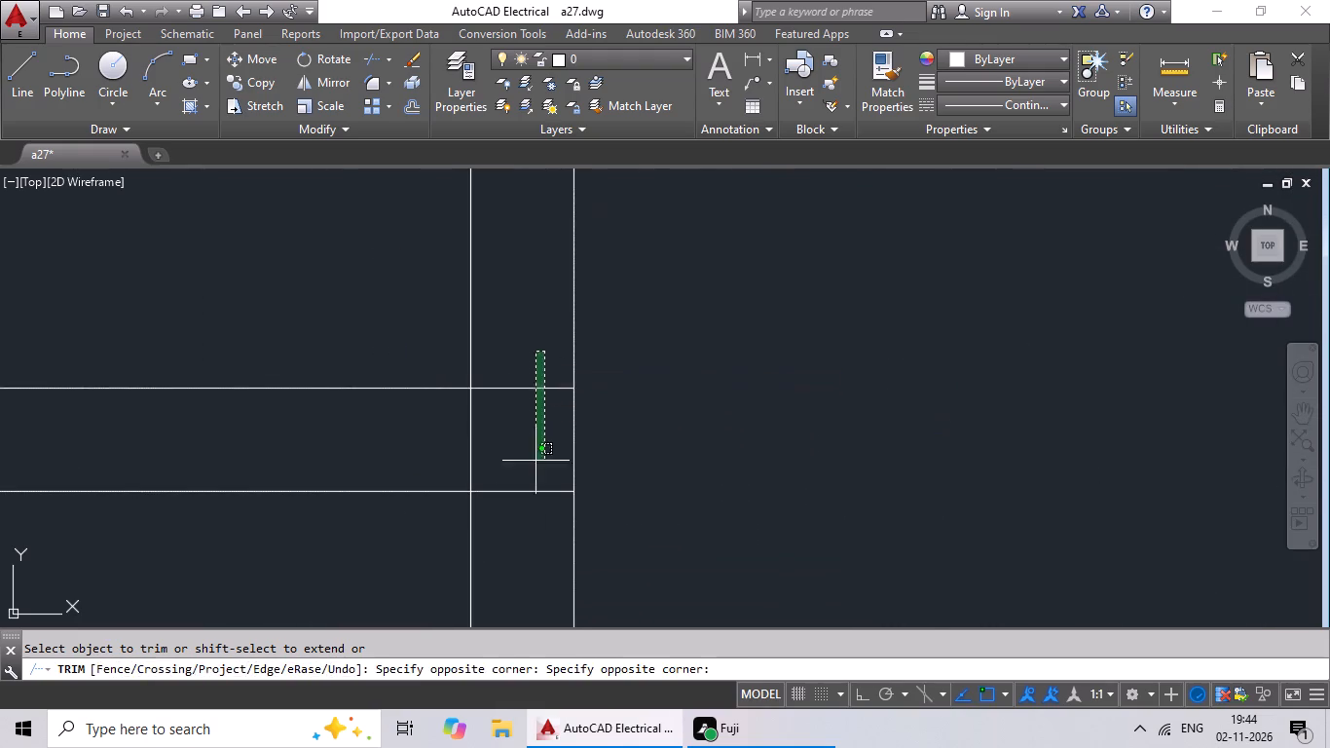
{"action": "left_click_drag", "start_coordinate": [533, 474], "coordinate": [524, 520]}
{"action": "left_click_drag", "start_coordinate": [524, 520], "coordinate": [526, 508]}
{"action": "left_click_drag", "start_coordinate": [545, 421], "coordinate": [454, 460]}
{"action": "left_click_drag", "start_coordinate": [454, 460], "coordinate": [480, 446]}
Trim the overlapping lines where the short vertical partition meets the left wing's first horizontal partition.
{"action": "scroll", "coordinate": [549, 431], "scroll_direction": "down", "scroll_amount": 3}
{"action": "middle_click_drag", "start_coordinate": [346, 507], "coordinate": [685, 470]}
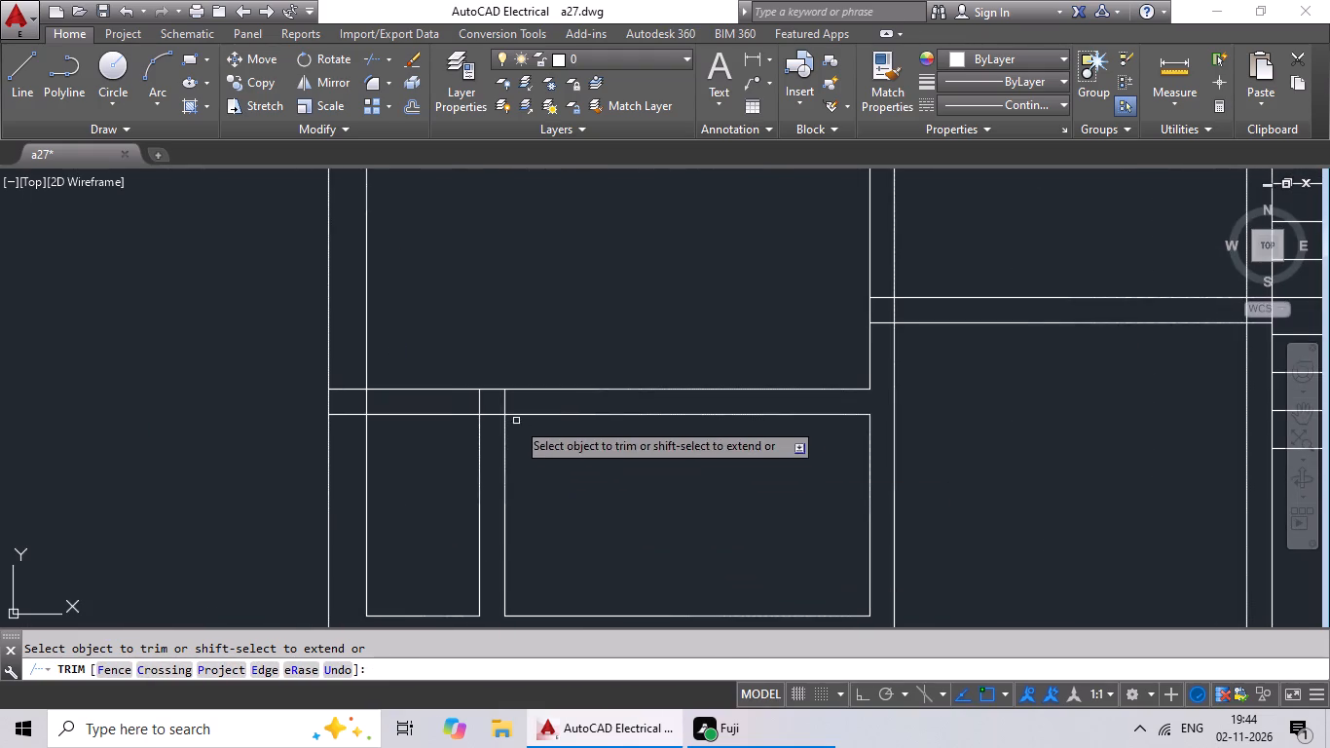
{"action": "scroll", "coordinate": [515, 407], "scroll_direction": "up", "scroll_amount": 3}
{"action": "left_click_drag", "start_coordinate": [554, 377], "coordinate": [310, 377]}
{"action": "left_click", "coordinate": [309, 377]}
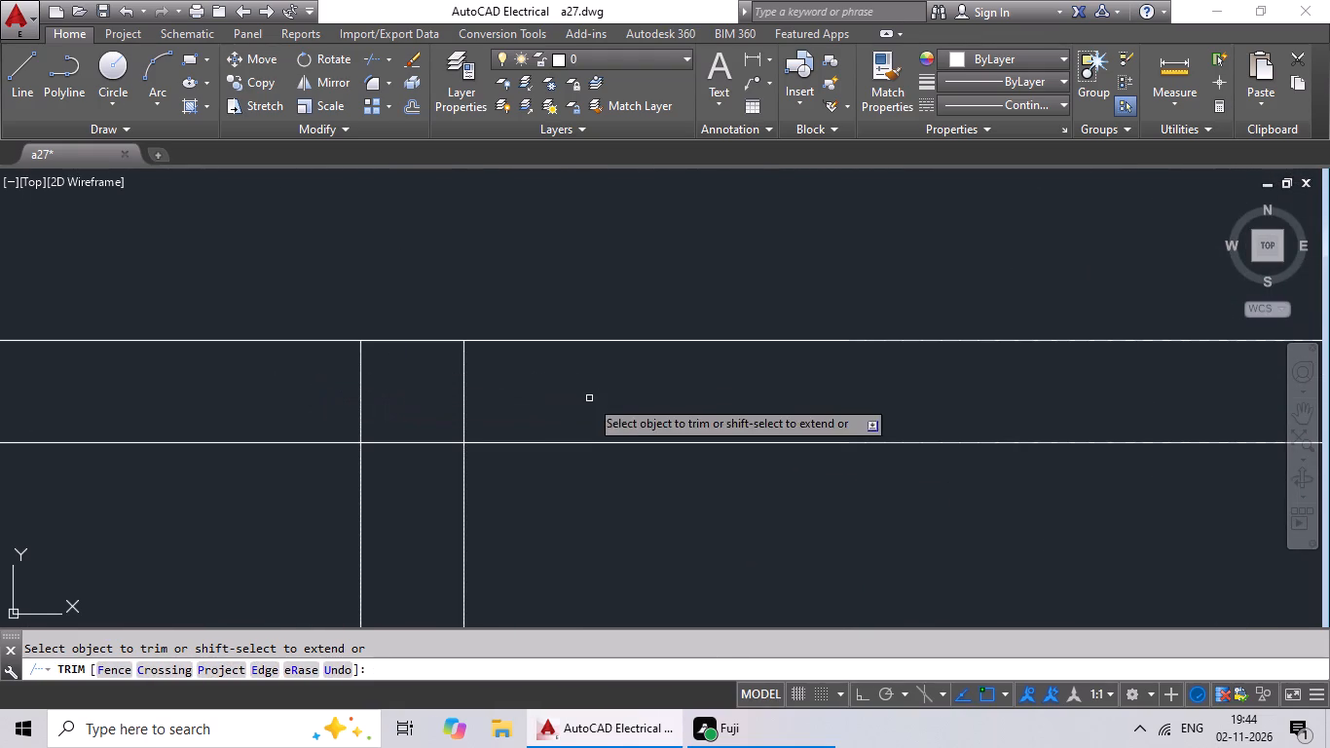
{"action": "left_click_drag", "start_coordinate": [550, 386], "coordinate": [392, 377]}
{"action": "left_click_drag", "start_coordinate": [338, 386], "coordinate": [295, 394]}
{"action": "left_click_drag", "start_coordinate": [459, 381], "coordinate": [343, 406]}
{"action": "left_click", "coordinate": [342, 406]}
{"action": "left_click_drag", "start_coordinate": [576, 370], "coordinate": [419, 397]}
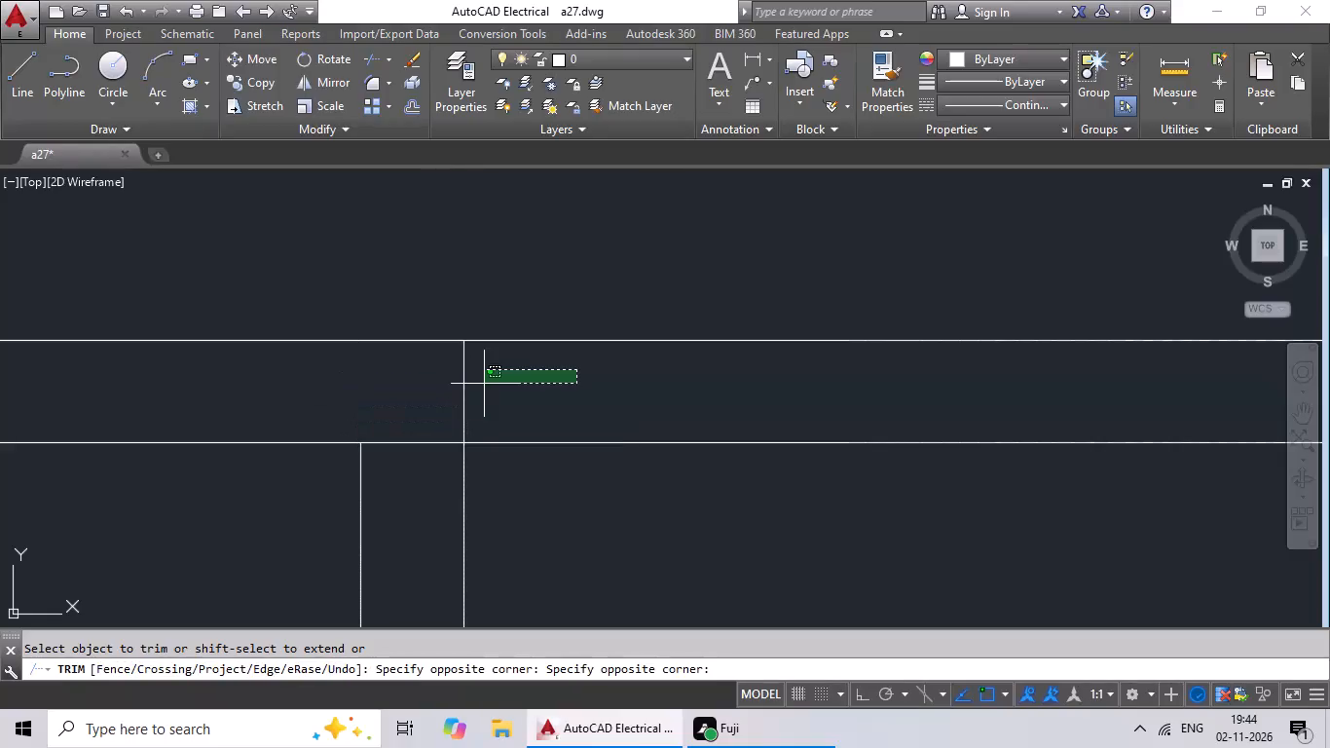
{"action": "left_click", "coordinate": [420, 395]}
{"action": "left_click_drag", "start_coordinate": [416, 406], "coordinate": [406, 507]}
{"action": "left_click_drag", "start_coordinate": [413, 495], "coordinate": [427, 475]}
Trim the overlapping lines where the left wing's first horizontal partition meets its outer vertical wall.
{"action": "scroll", "coordinate": [478, 421], "scroll_direction": "down", "scroll_amount": 3}
{"action": "scroll", "coordinate": [336, 405], "scroll_direction": "up", "scroll_amount": 2}
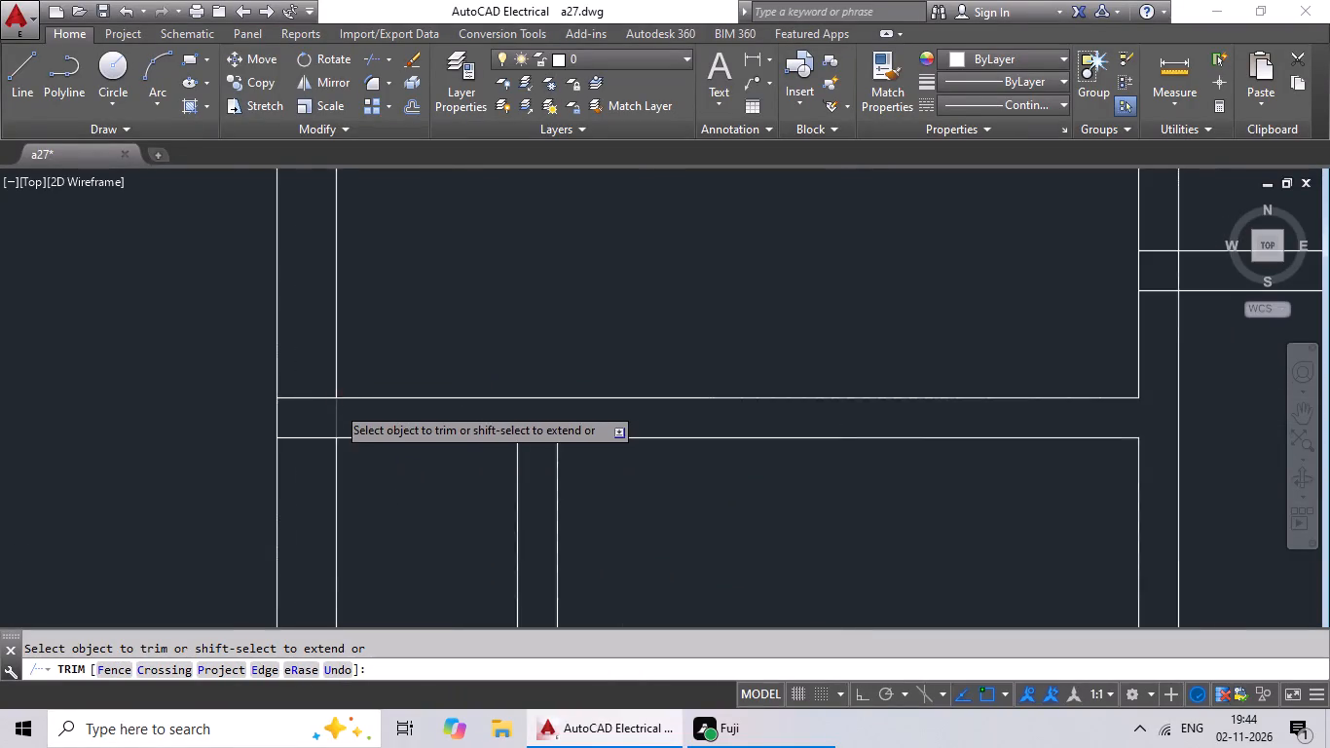
{"action": "left_click_drag", "start_coordinate": [394, 412], "coordinate": [318, 419]}
{"action": "left_click", "coordinate": [317, 425]}
{"action": "left_click_drag", "start_coordinate": [327, 323], "coordinate": [273, 488]}
{"action": "left_click_drag", "start_coordinate": [275, 483], "coordinate": [289, 466]}
Trim the overlapping lines where the partition between the left wing and staircase meets the wing's inner vertical wall.
{"action": "scroll", "coordinate": [445, 415], "scroll_direction": "down", "scroll_amount": 5}
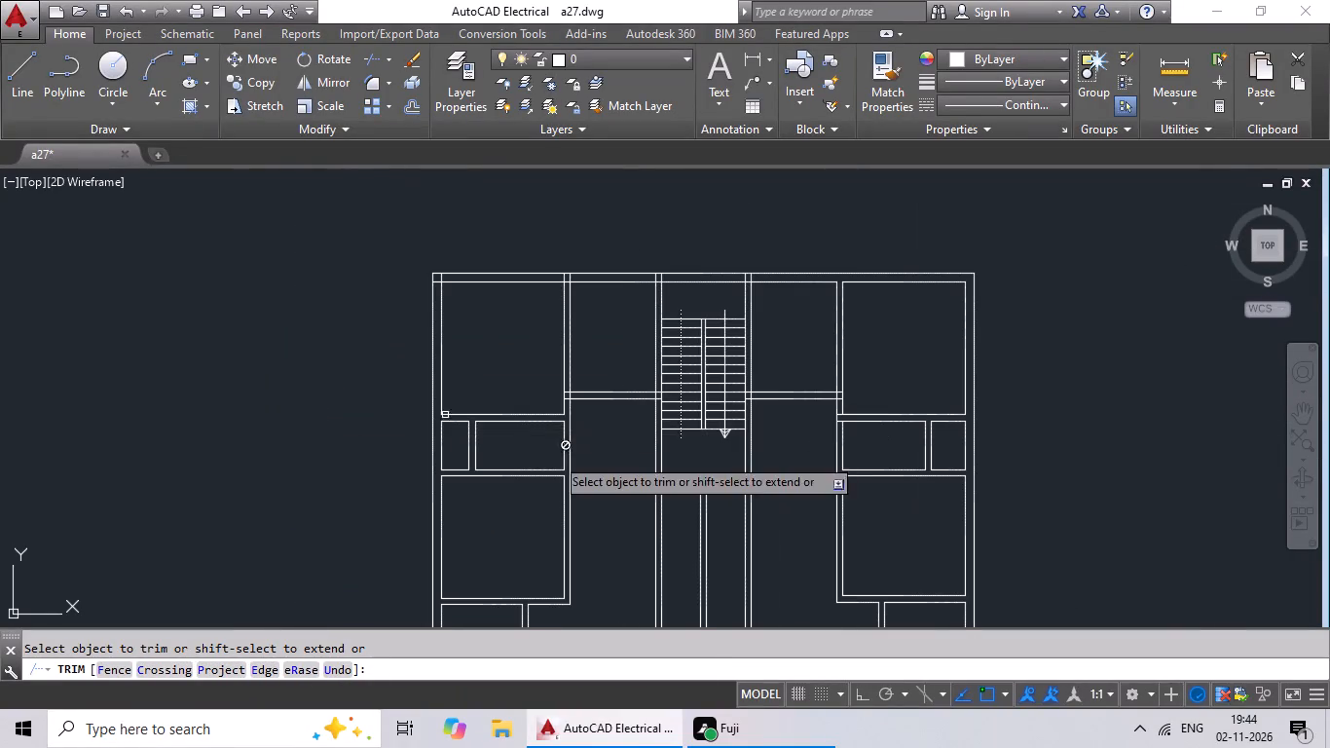
{"action": "scroll", "coordinate": [572, 393], "scroll_direction": "up", "scroll_amount": 7}
{"action": "left_click_drag", "start_coordinate": [587, 375], "coordinate": [399, 433]}
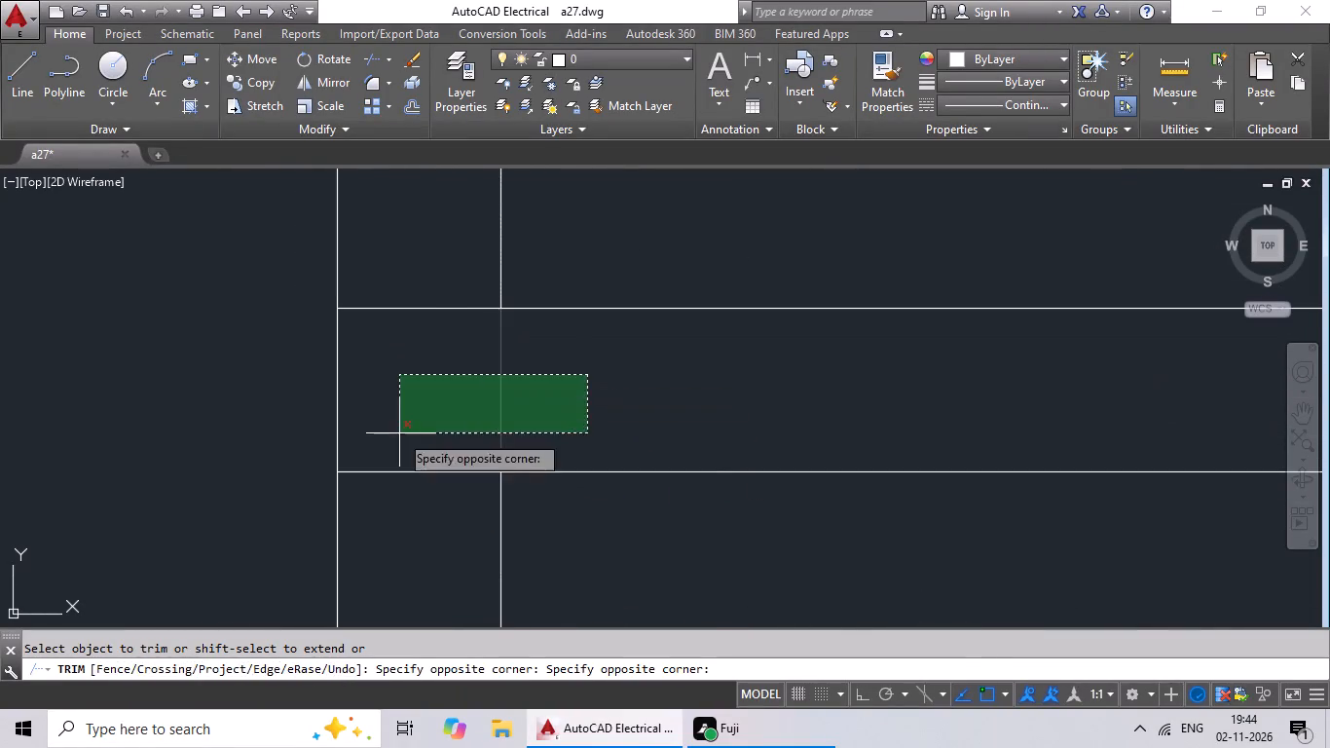
{"action": "left_click", "coordinate": [399, 433]}
{"action": "left_click_drag", "start_coordinate": [412, 282], "coordinate": [397, 518]}
{"action": "left_click_drag", "start_coordinate": [398, 511], "coordinate": [411, 505]}
Trim the overlapping lines where the partition between the left wing and staircase meets the staircase's left wall.
{"action": "scroll", "coordinate": [569, 467], "scroll_direction": "down", "scroll_amount": 3}
{"action": "middle_click_drag", "start_coordinate": [647, 541], "coordinate": [311, 549]}
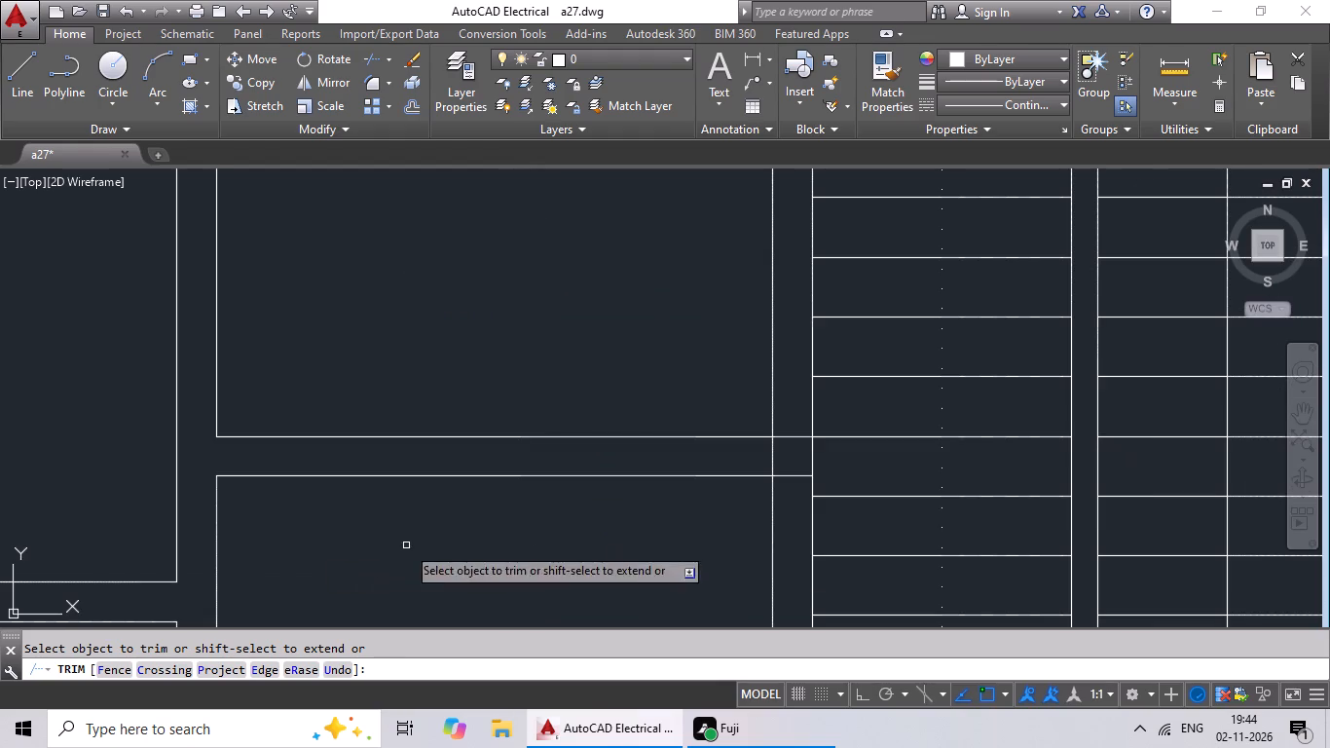
{"action": "scroll", "coordinate": [811, 471], "scroll_direction": "up", "scroll_amount": 4}
{"action": "left_click_drag", "start_coordinate": [757, 198], "coordinate": [660, 604]}
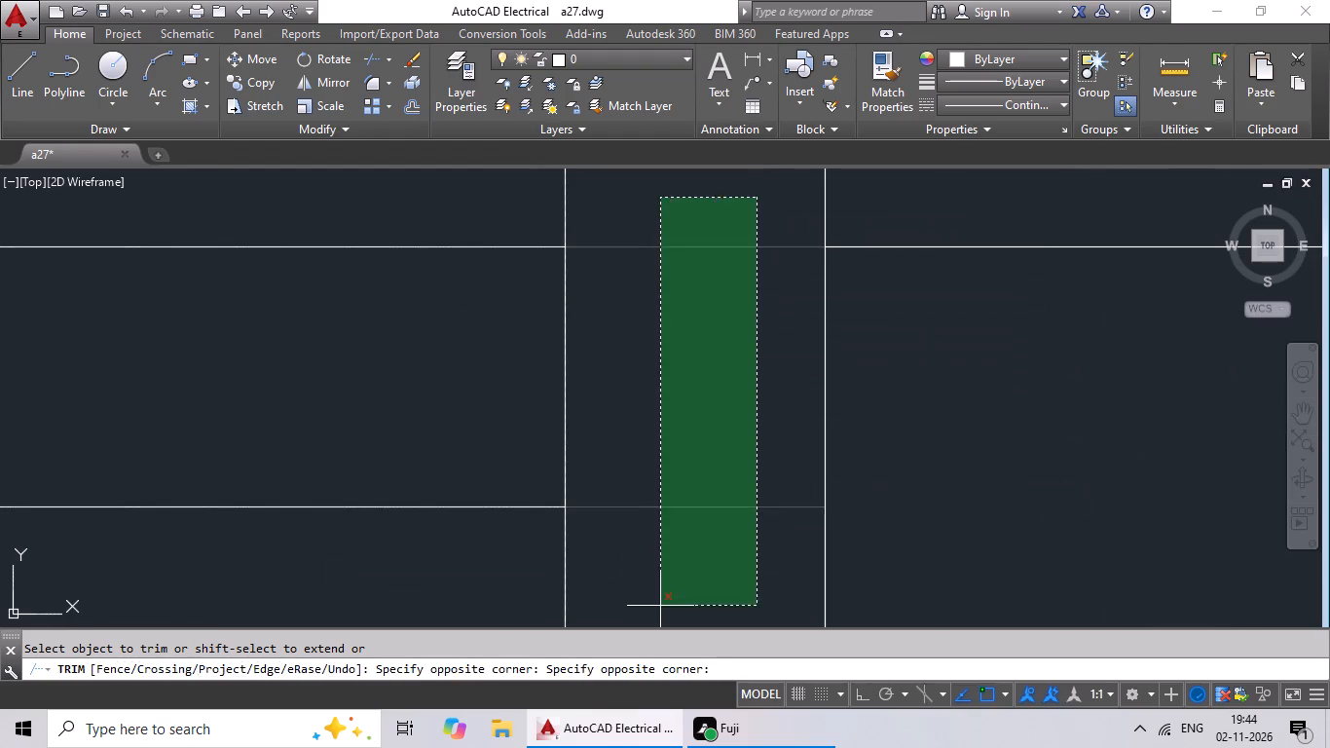
{"action": "left_click_drag", "start_coordinate": [662, 598], "coordinate": [670, 541]}
{"action": "left_click_drag", "start_coordinate": [705, 386], "coordinate": [370, 431]}
{"action": "left_click_drag", "start_coordinate": [379, 426], "coordinate": [401, 422]}
{"action": "scroll", "coordinate": [621, 384], "scroll_direction": "down", "scroll_amount": 5}
{"action": "scroll", "coordinate": [717, 558], "scroll_direction": "down", "scroll_amount": 1}
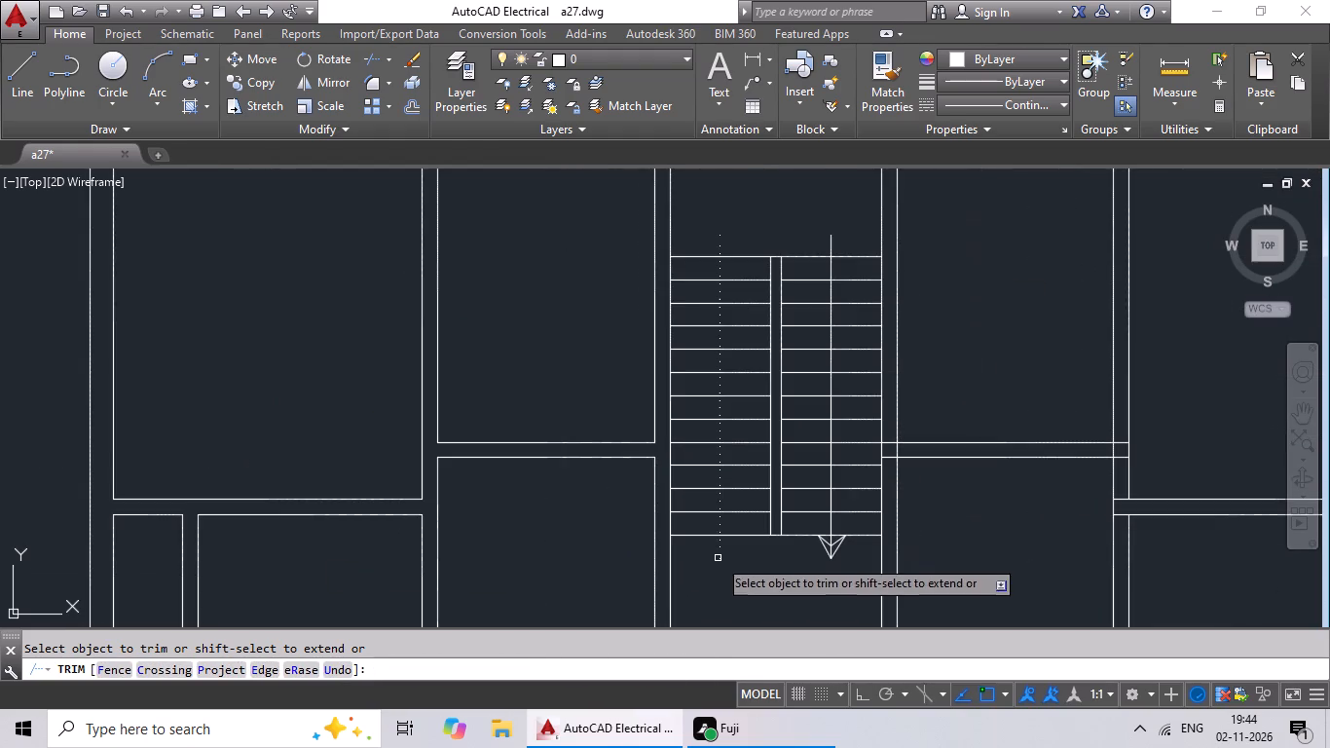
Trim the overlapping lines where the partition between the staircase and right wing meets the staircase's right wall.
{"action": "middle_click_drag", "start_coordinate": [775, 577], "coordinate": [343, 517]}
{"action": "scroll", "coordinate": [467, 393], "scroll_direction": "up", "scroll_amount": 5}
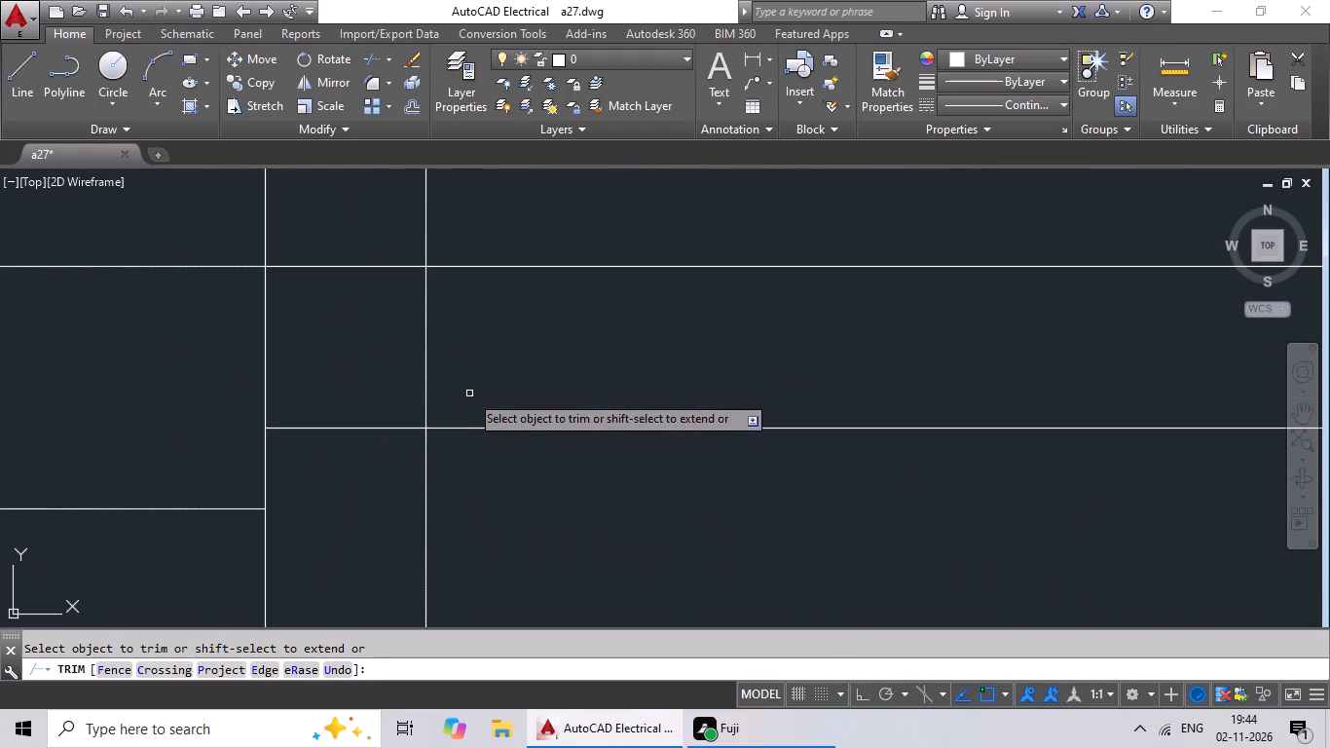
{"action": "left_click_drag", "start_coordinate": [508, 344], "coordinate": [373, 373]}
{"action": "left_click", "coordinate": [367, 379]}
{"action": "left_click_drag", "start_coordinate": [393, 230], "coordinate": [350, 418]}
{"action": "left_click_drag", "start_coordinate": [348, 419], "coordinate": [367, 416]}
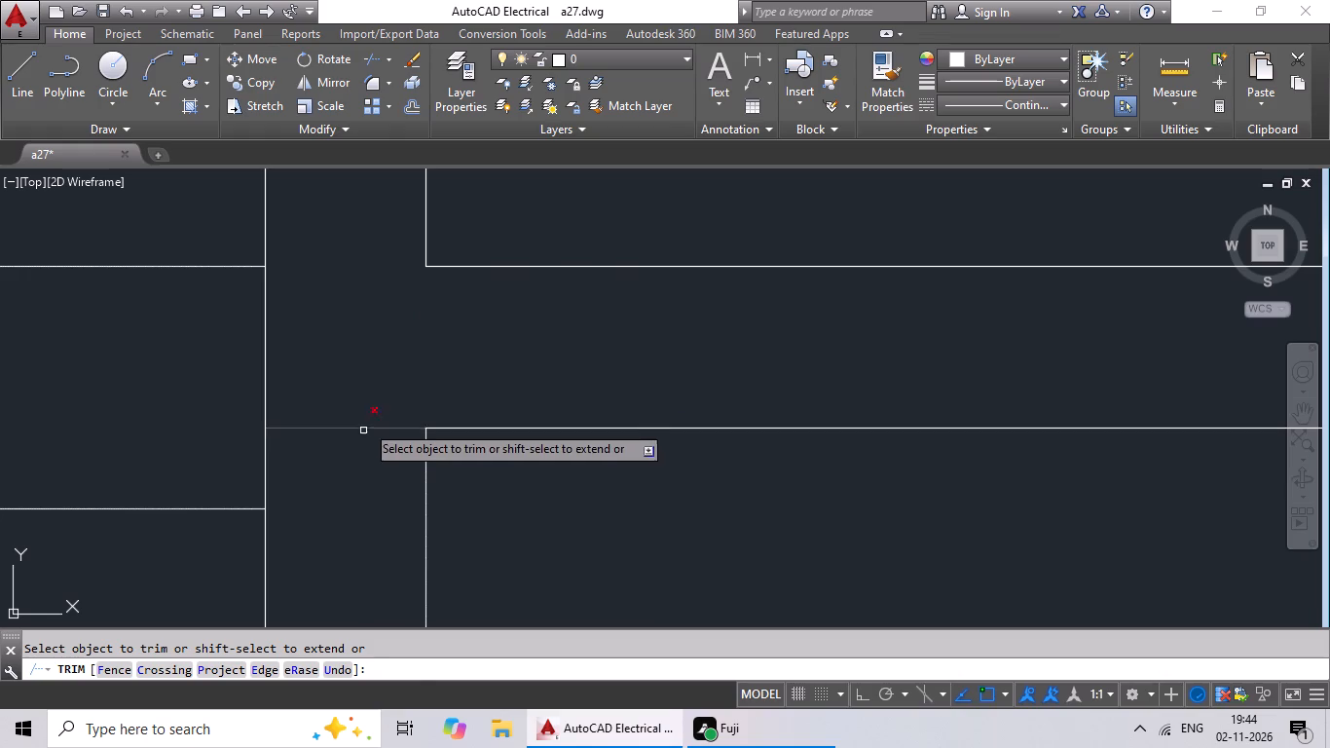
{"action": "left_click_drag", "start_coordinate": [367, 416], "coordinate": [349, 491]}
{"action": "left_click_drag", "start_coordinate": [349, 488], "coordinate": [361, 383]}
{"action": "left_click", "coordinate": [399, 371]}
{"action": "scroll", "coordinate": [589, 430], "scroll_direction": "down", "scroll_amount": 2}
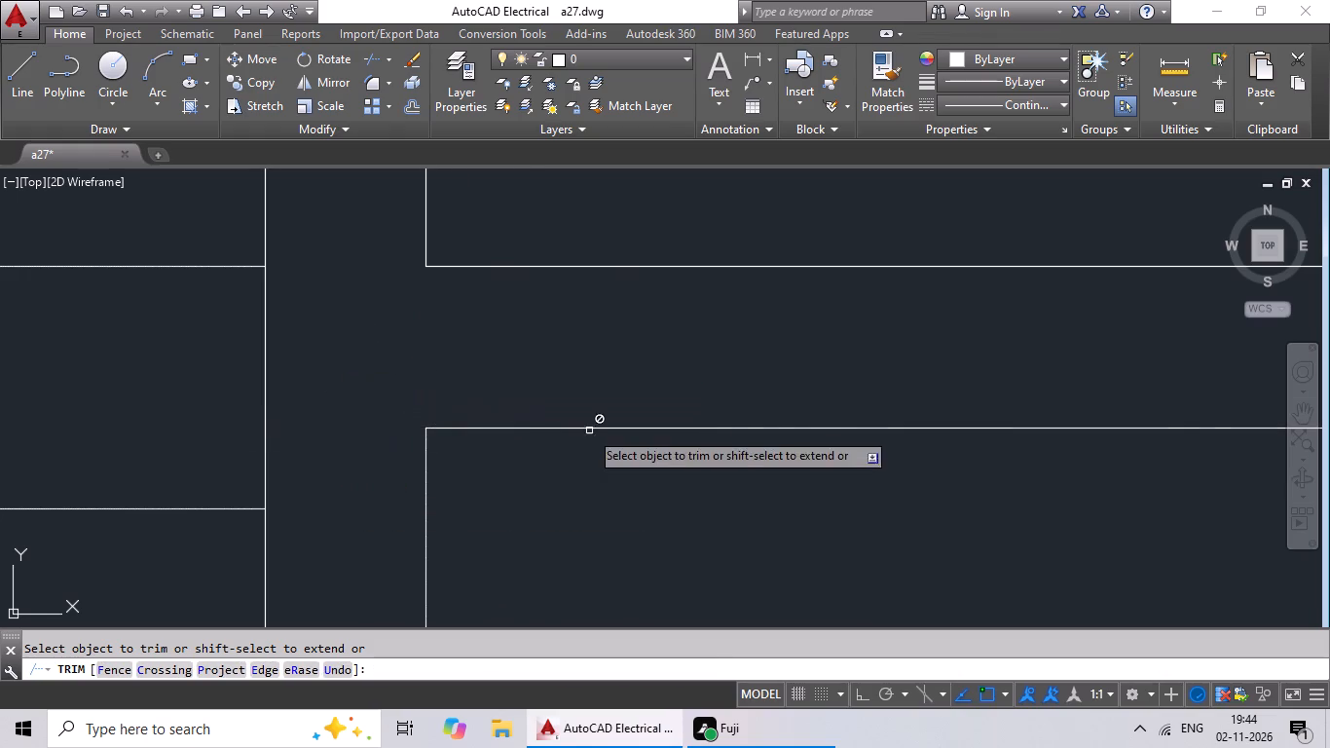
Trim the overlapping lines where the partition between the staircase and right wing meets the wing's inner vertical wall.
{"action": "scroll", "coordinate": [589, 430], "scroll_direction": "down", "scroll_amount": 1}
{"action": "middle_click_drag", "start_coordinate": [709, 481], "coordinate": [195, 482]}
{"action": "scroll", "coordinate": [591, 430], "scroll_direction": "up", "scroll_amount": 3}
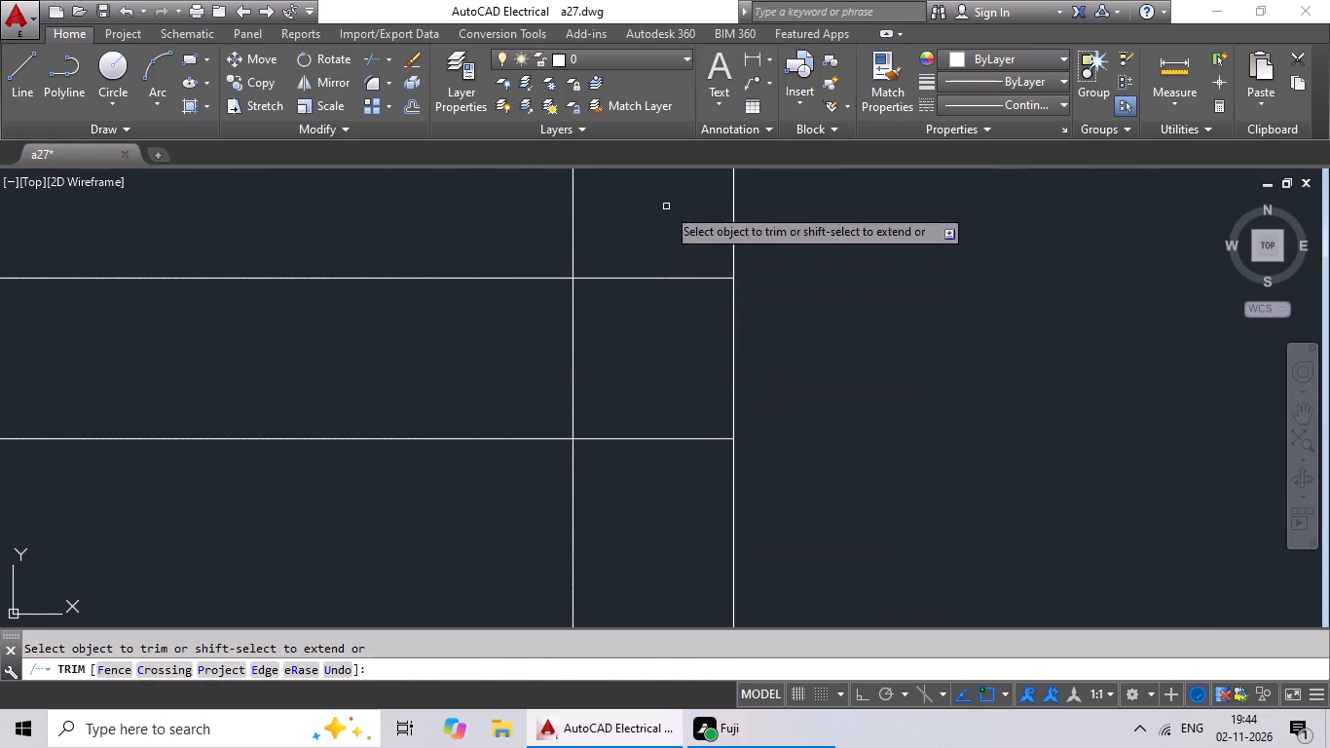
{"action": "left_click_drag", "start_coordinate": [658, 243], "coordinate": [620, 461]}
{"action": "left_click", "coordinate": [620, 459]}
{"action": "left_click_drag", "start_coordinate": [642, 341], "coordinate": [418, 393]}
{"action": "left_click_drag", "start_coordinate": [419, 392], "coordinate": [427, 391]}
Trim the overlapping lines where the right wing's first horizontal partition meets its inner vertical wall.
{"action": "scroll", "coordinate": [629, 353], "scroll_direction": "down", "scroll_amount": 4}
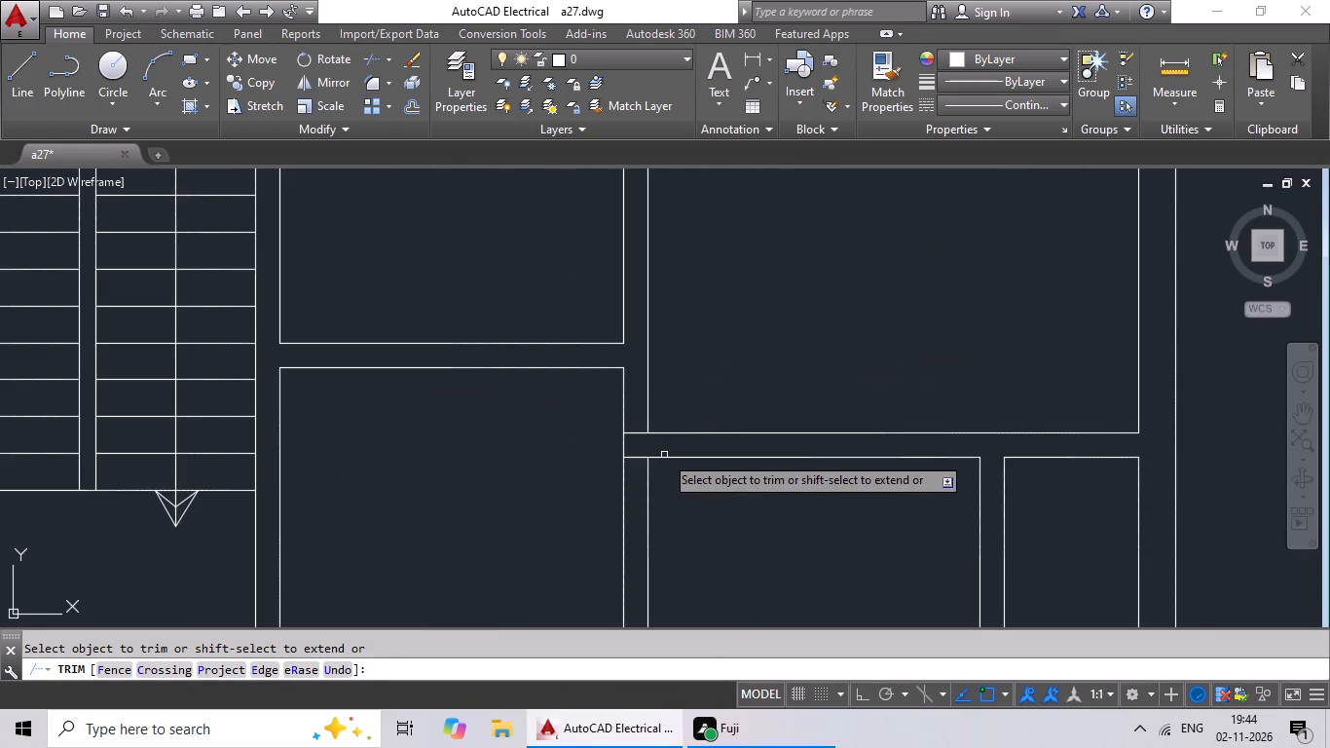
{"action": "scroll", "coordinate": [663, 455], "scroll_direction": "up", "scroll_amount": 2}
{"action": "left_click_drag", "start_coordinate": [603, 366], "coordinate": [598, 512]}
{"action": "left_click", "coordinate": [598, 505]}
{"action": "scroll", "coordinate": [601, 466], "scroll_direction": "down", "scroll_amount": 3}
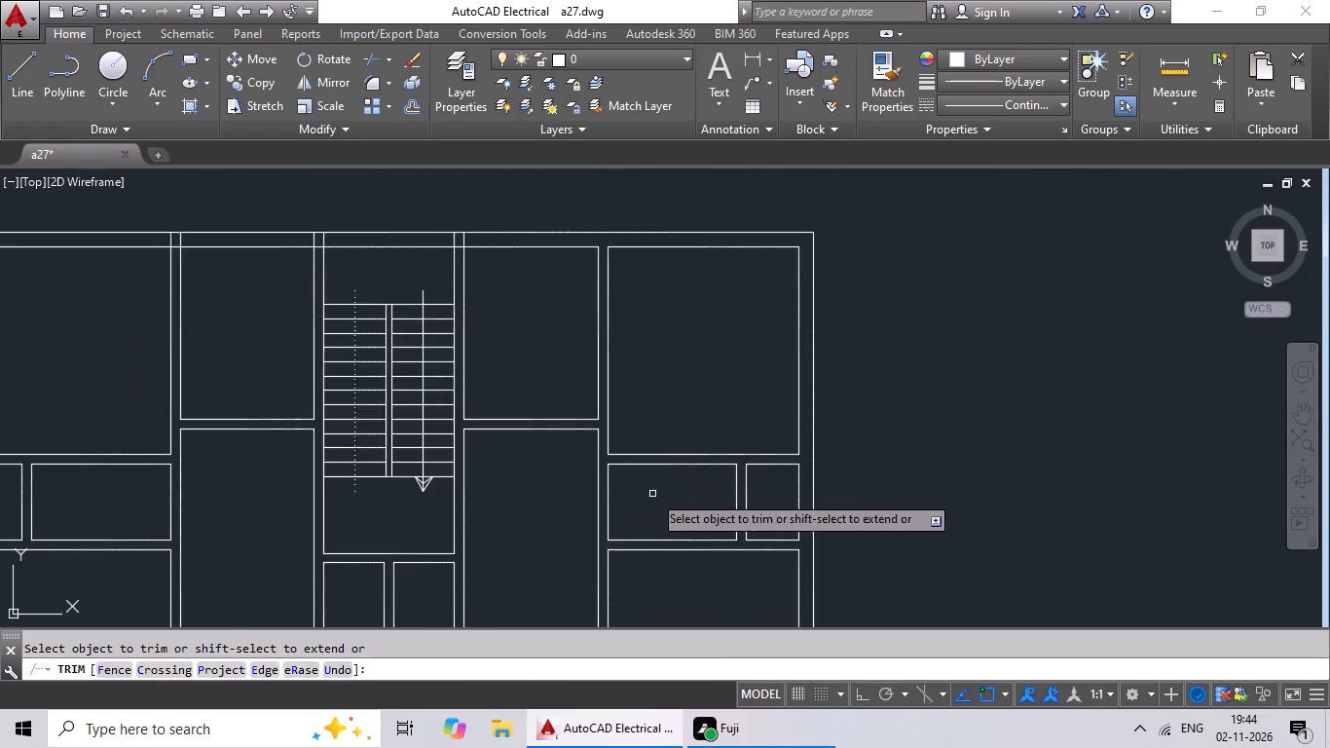
Undo the recent intersection trims in the staircase block, the left wing and along the bottom row's upper wall.
{"action": "scroll", "coordinate": [652, 494], "scroll_direction": "down", "scroll_amount": 2}
{"action": "middle_click_drag", "start_coordinate": [621, 481], "coordinate": [593, 460]}
{"action": "scroll", "coordinate": [594, 458], "scroll_direction": "down", "scroll_amount": 1}
{"action": "middle_click_drag", "start_coordinate": [600, 503], "coordinate": [612, 367]}
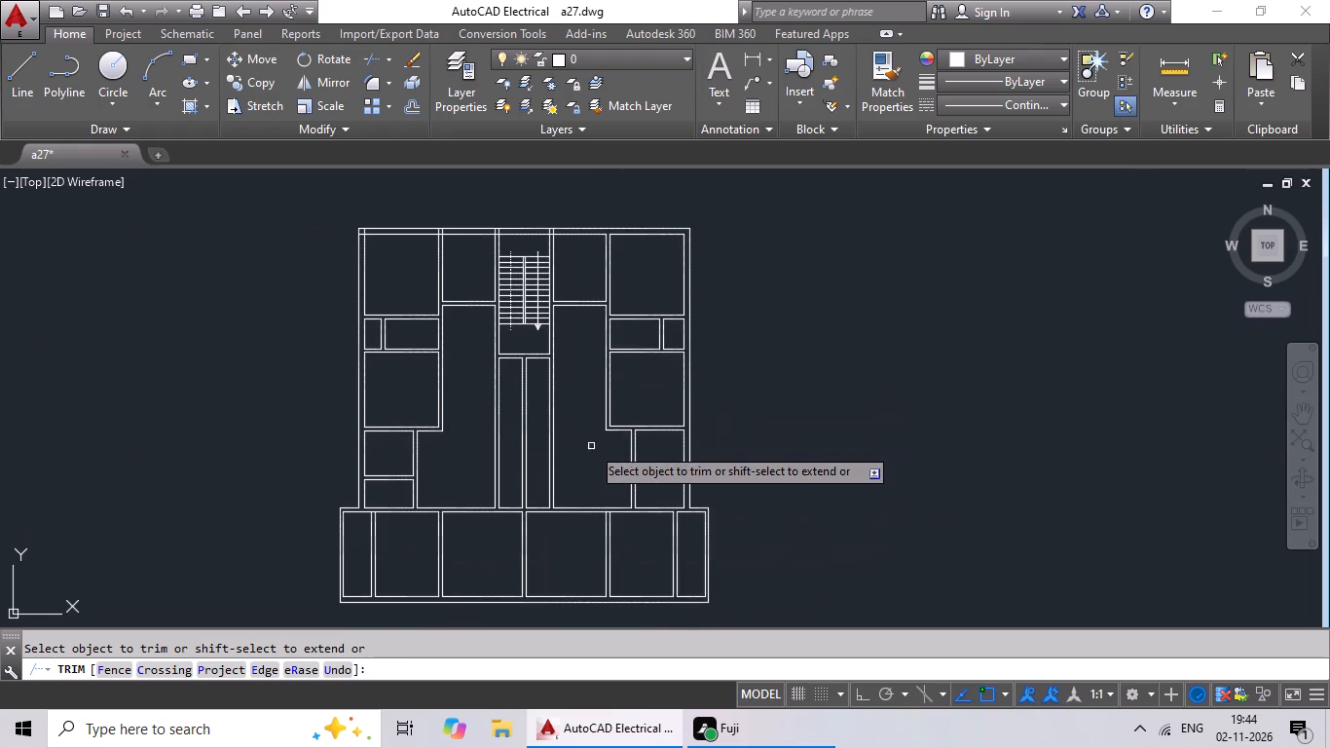
{"action": "middle_click_drag", "start_coordinate": [576, 429], "coordinate": [606, 505]}
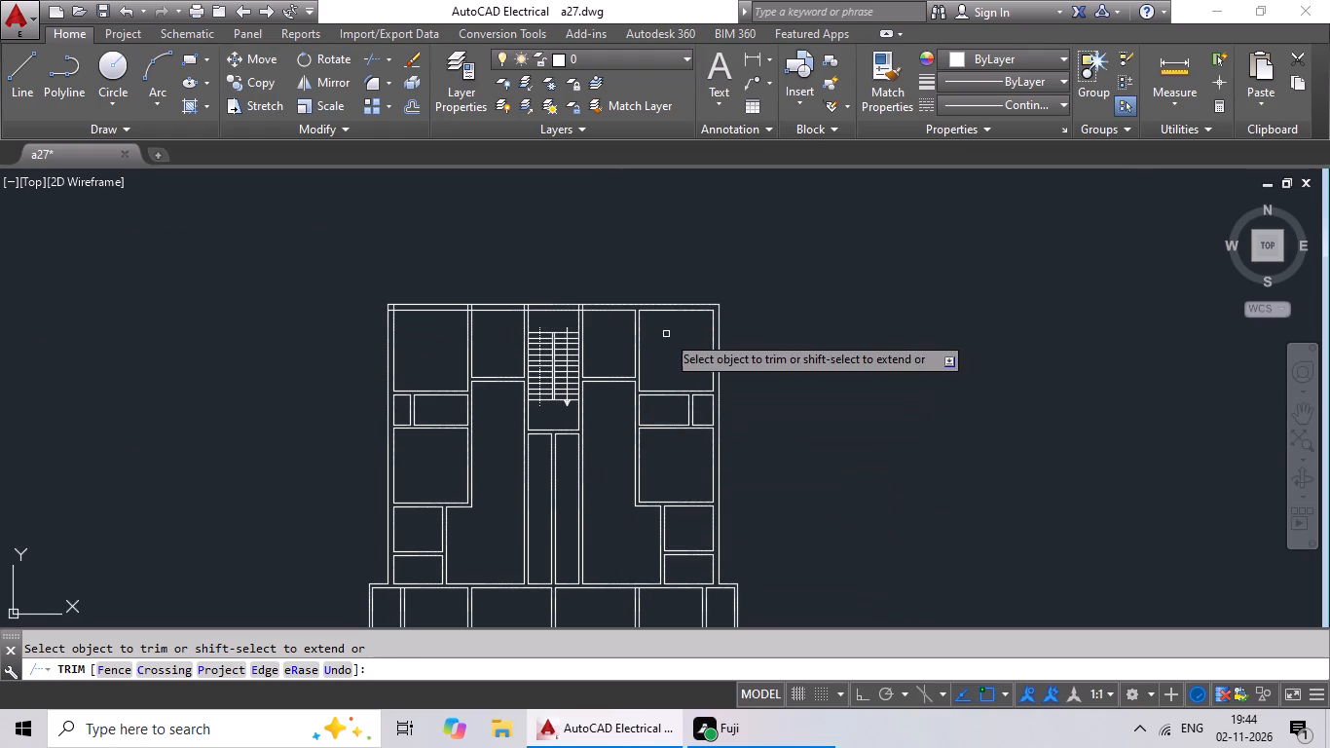
{"action": "key", "text": "ctrl+z"}
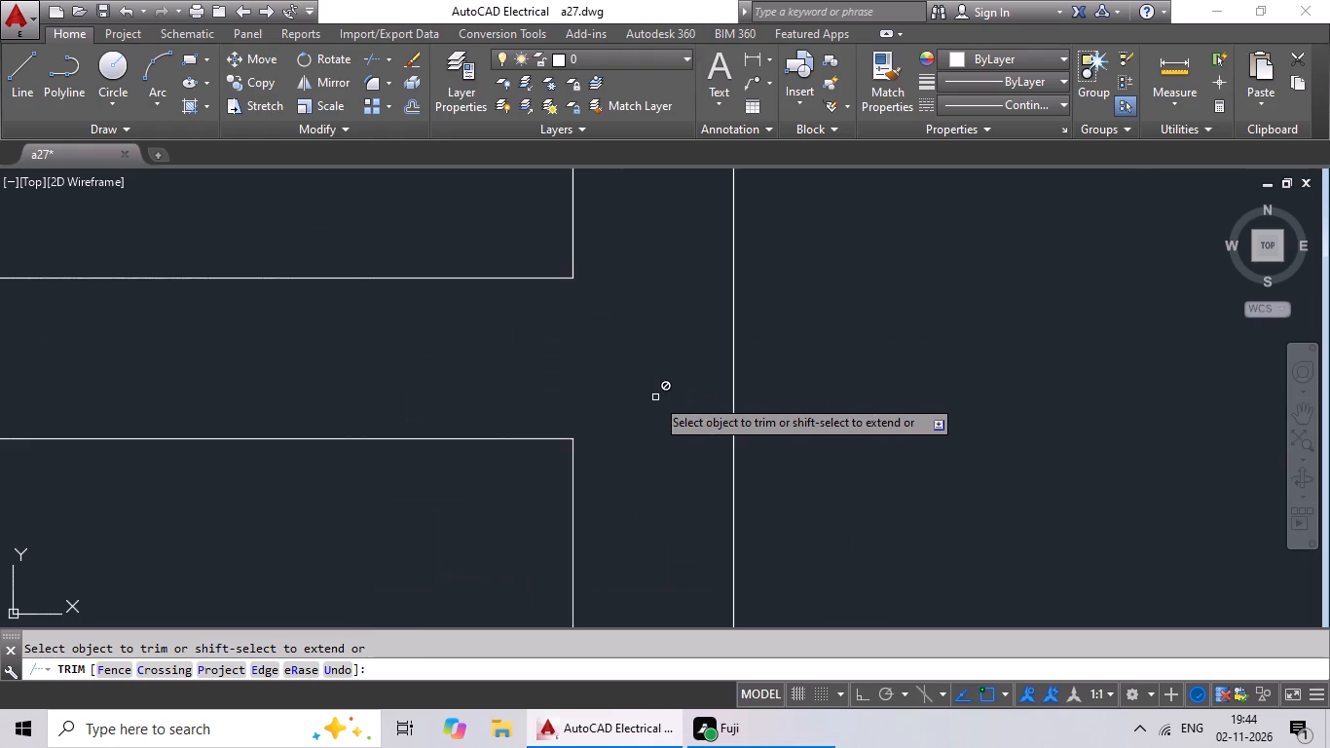
{"action": "key", "text": "ctrl+z"}
{"action": "key", "text": "ctrl+z"}
{"action": "key", "text": "ctrl+z"}
{"action": "key", "text": "ctrl+z"}
{"action": "key", "text": "ctrl+z"}
{"action": "key", "text": "ctrl+z"}
{"action": "key", "text": "ctrl+z"}
{"action": "key", "text": "ctrl+z"}
{"action": "key", "text": "ctrl+z"}
{"action": "key", "text": "ctrl+z"}
{"action": "key", "text": "ctrl+z"}
{"action": "key", "text": "ctrl+z"}
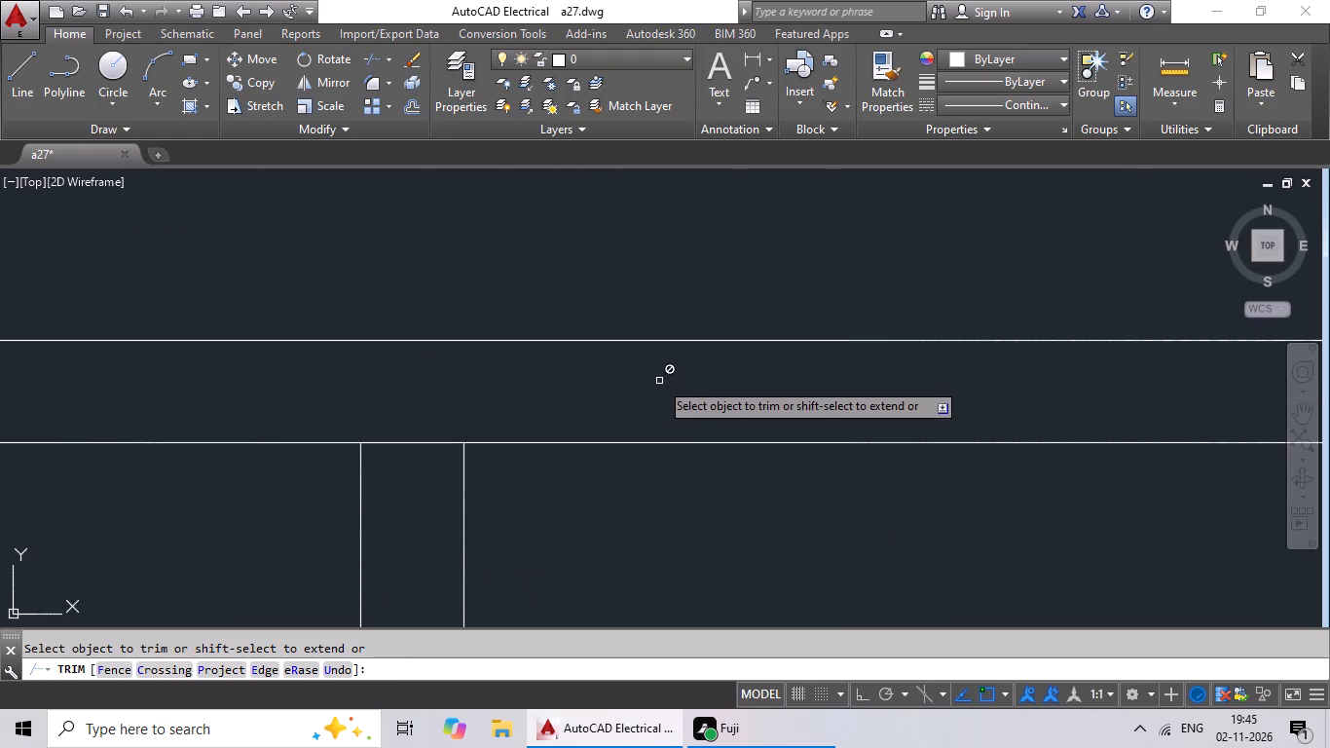
{"action": "key", "text": "ctrl+z"}
{"action": "key", "text": "ctrl+z"}
{"action": "key", "text": "ctrl+z"}
{"action": "key", "text": "ctrl+z"}
{"action": "key", "text": "ctrl+z"}
{"action": "key", "text": "ctrl+z"}
{"action": "key", "text": "ctrl+z"}
{"action": "key", "text": "ctrl+z"}
{"action": "key", "text": "ctrl+z"}
{"action": "key", "text": "ctrl+z"}
{"action": "key", "text": "ctrl+z"}
{"action": "key", "text": "ctrl+z"}
{"action": "key", "text": "ctrl+z"}
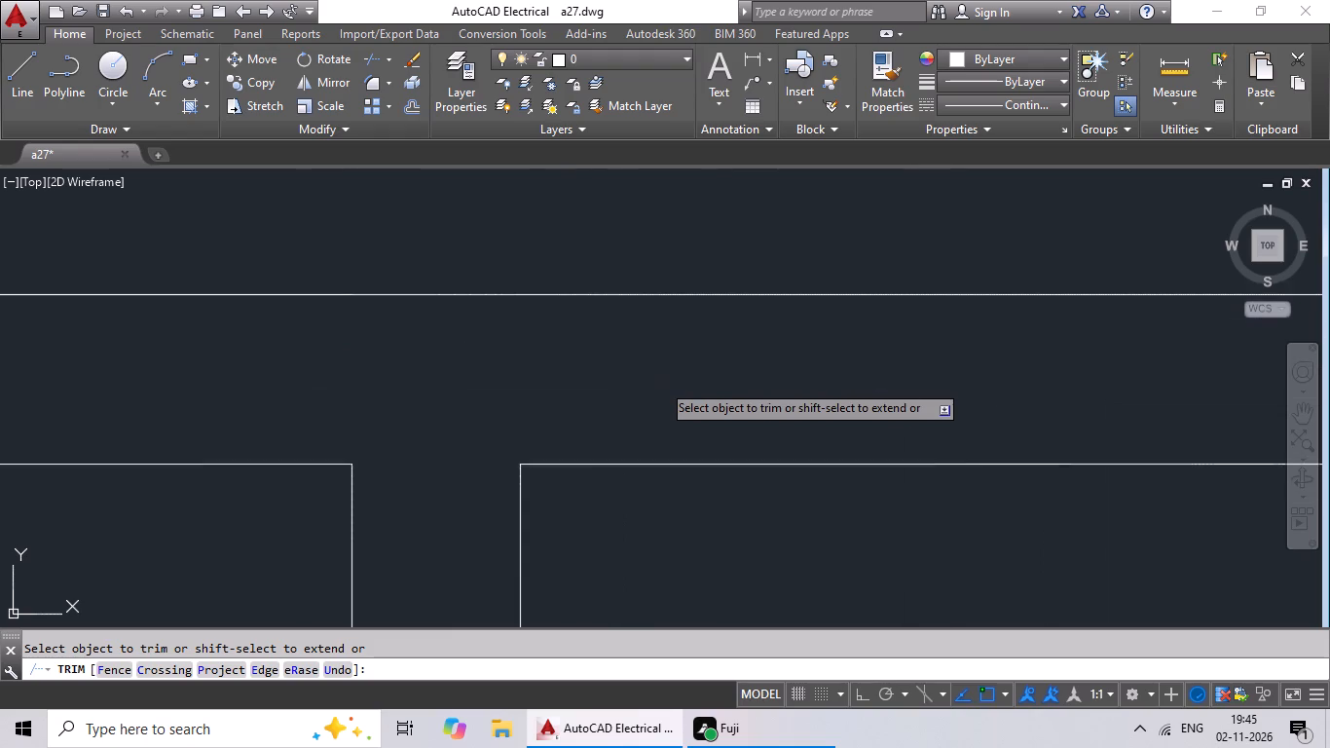
{"action": "key", "text": "ctrl+z"}
{"action": "key", "text": "ctrl+z"}
{"action": "key", "text": "ctrl+z"}
{"action": "key", "text": "ctrl+z"}
{"action": "scroll", "coordinate": [661, 383], "scroll_direction": "down", "scroll_amount": 5, "text": "ctrl"}
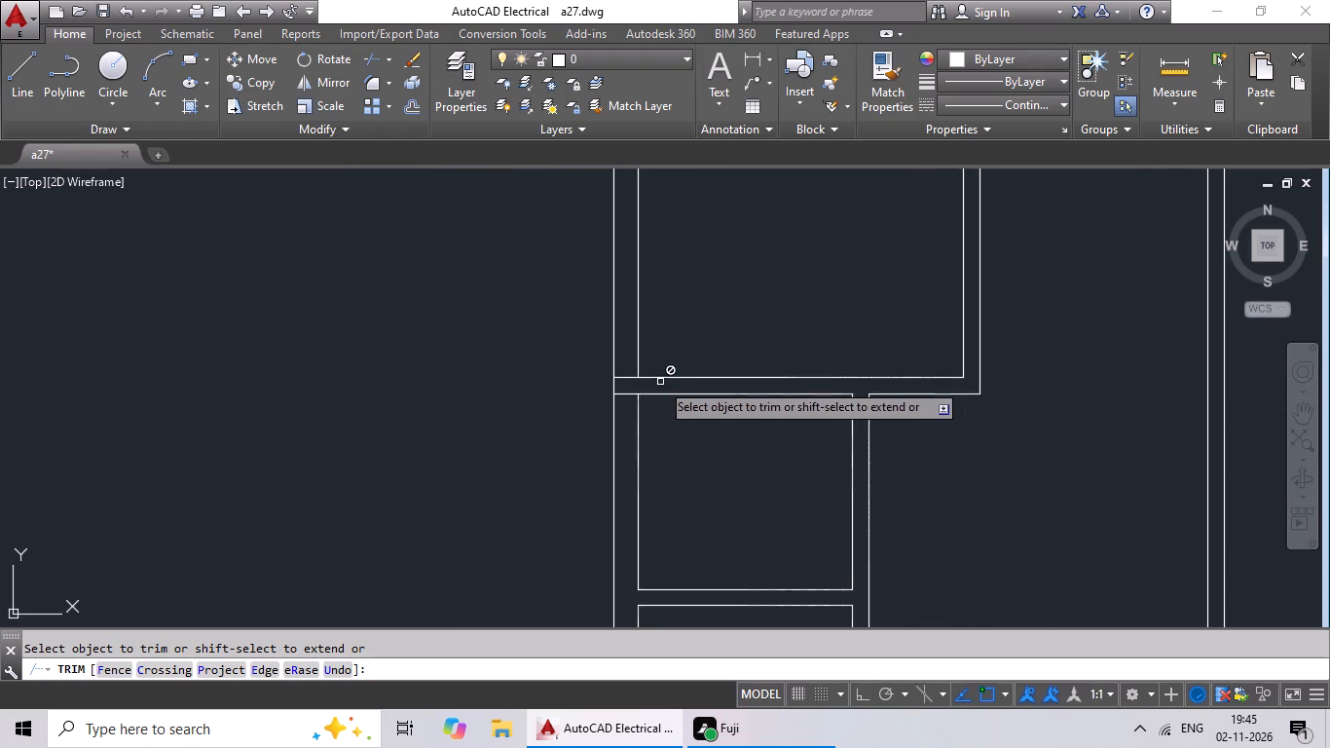
{"action": "key", "text": "ctrl+z"}
{"action": "key", "text": "ctrl+z"}
{"action": "key", "text": "ctrl+z"}
{"action": "scroll", "coordinate": [680, 416], "scroll_direction": "down", "scroll_amount": 3, "text": "ctrl"}
{"action": "key", "text": "ctrl+z"}
{"action": "key", "text": "ctrl+z"}
{"action": "key", "text": "ctrl+z"}
{"action": "key", "text": "ctrl+z"}
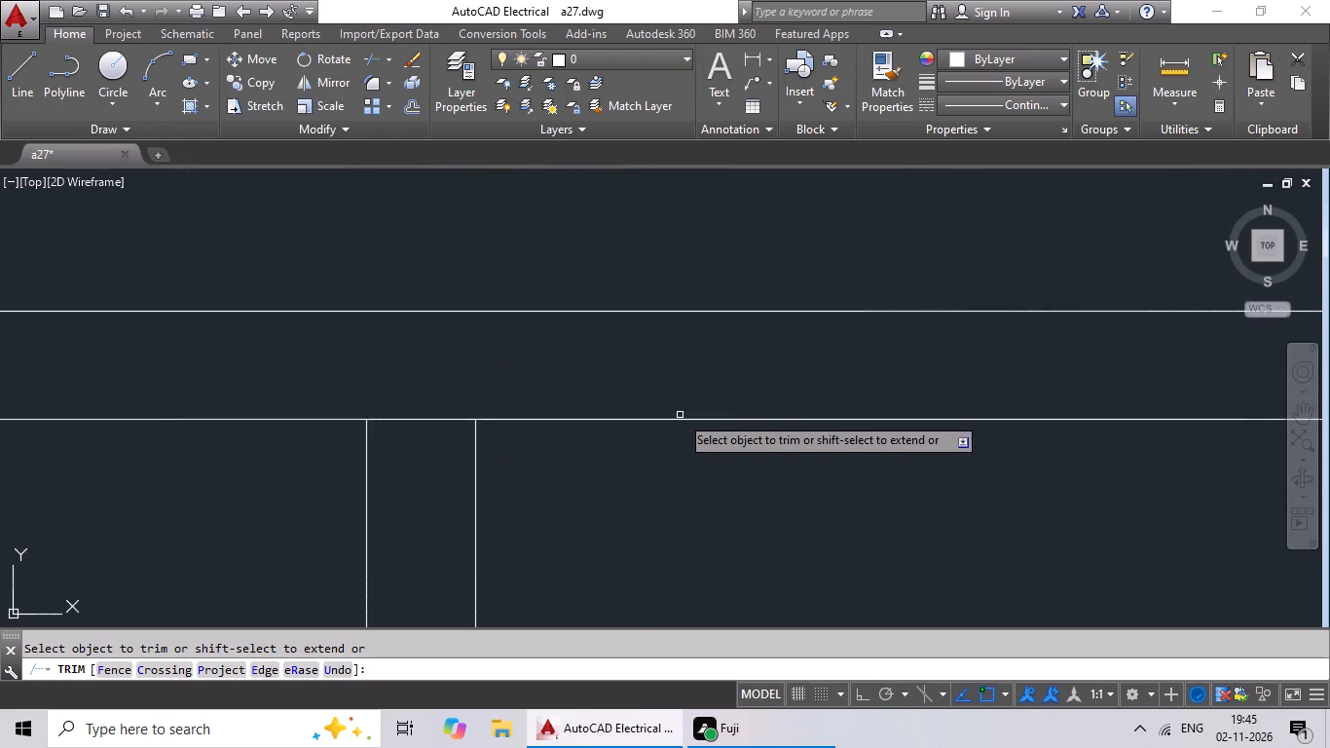
{"action": "scroll", "coordinate": [680, 415], "scroll_direction": "down", "scroll_amount": 4, "text": "ctrl"}
{"action": "key", "text": "ctrl+z"}
{"action": "key", "text": "ctrl+z"}
{"action": "scroll", "coordinate": [678, 421], "scroll_direction": "down", "scroll_amount": 8, "text": "ctrl"}
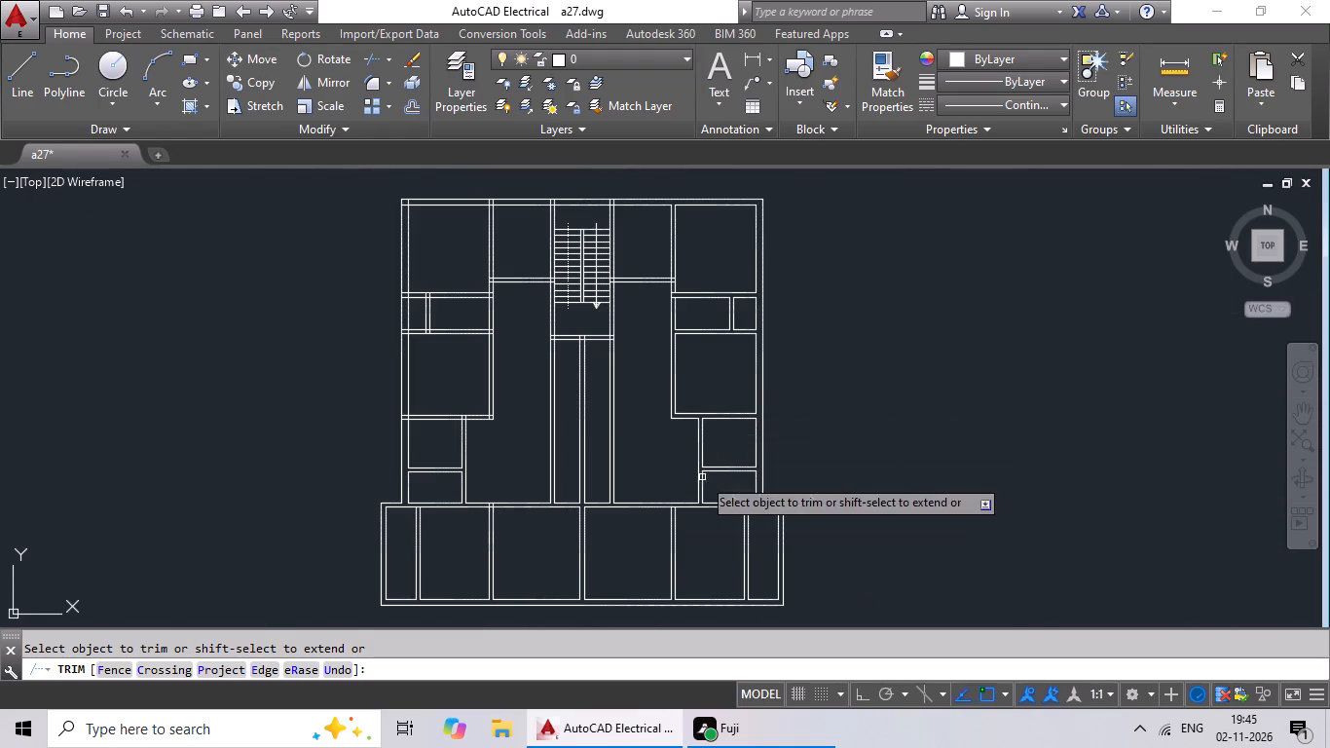
Undo the earlier trims back to before the lower stretches of both wings' inner vertical walls were removed.
{"action": "middle_click_drag", "start_coordinate": [666, 491], "coordinate": [669, 425]}
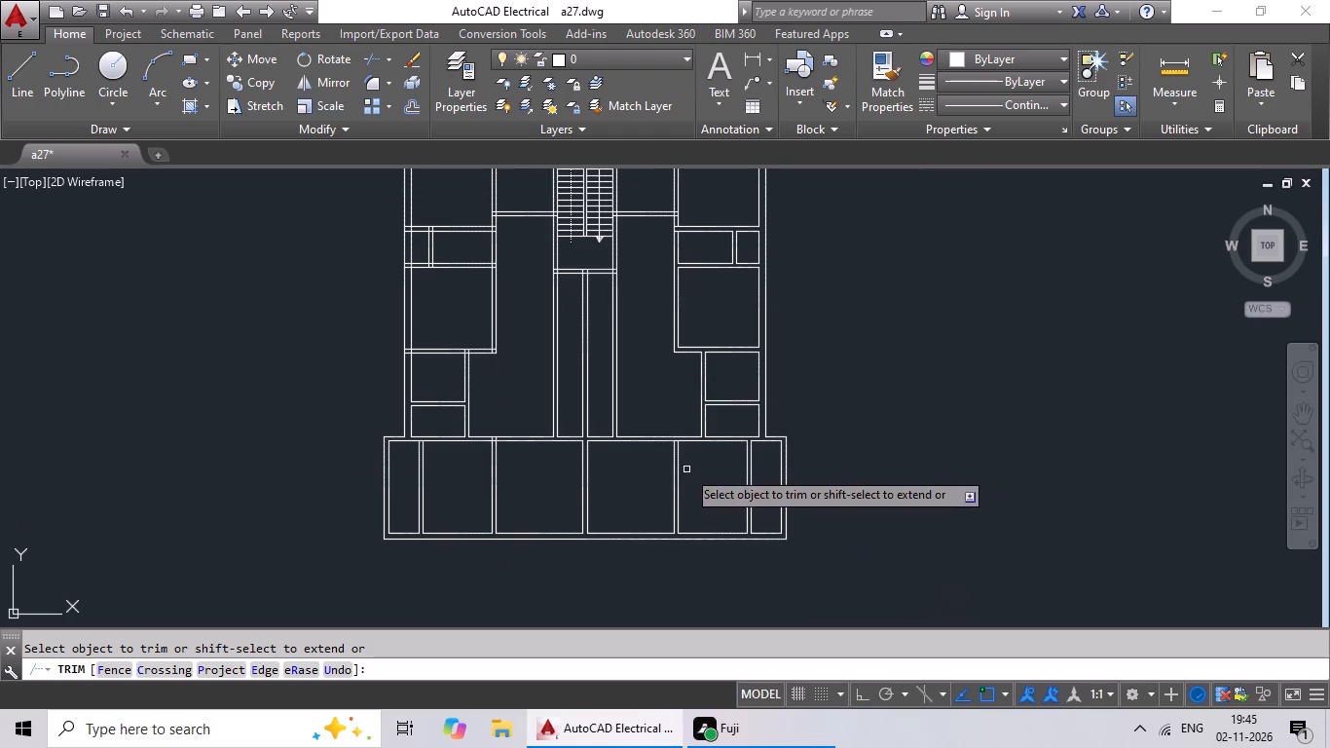
{"action": "middle_click_drag", "start_coordinate": [653, 381], "coordinate": [651, 404]}
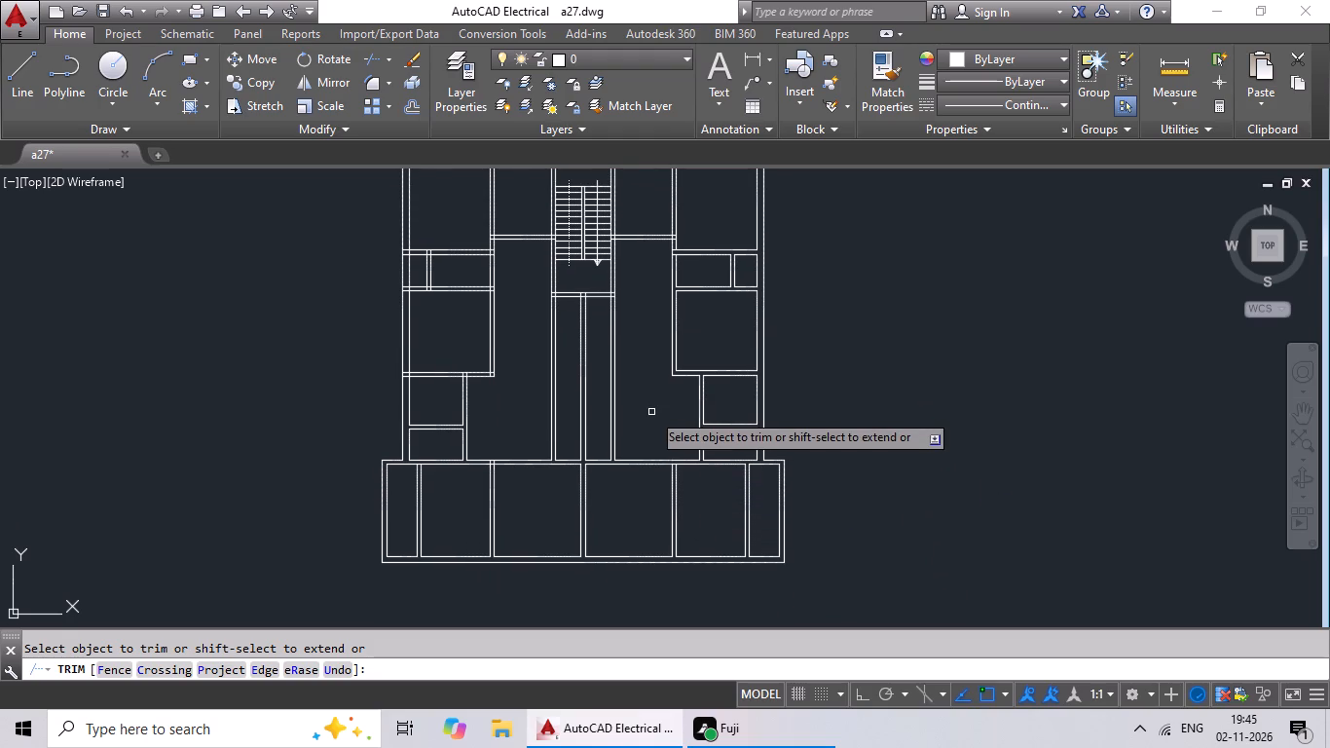
{"action": "key", "text": "ctrl+z"}
{"action": "key", "text": "ctrl+z"}
{"action": "key", "text": "ctrl+z"}
{"action": "key", "text": "ctrl+z"}
{"action": "key", "text": "ctrl+z"}
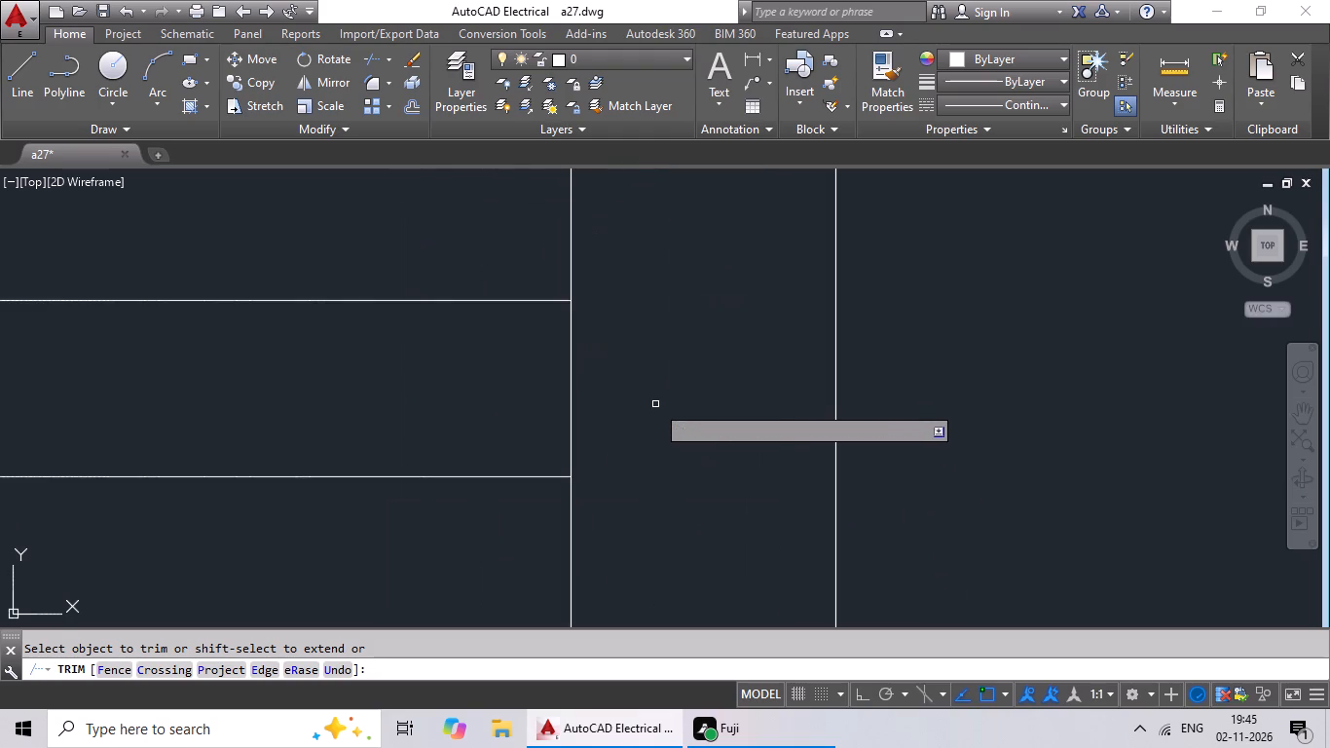
{"action": "key", "text": "ctrl+z"}
{"action": "key", "text": "ctrl+z"}
{"action": "key", "text": "ctrl+z"}
{"action": "key", "text": "ctrl+z"}
{"action": "key", "text": "ctrl+z"}
{"action": "key", "text": "ctrl+z"}
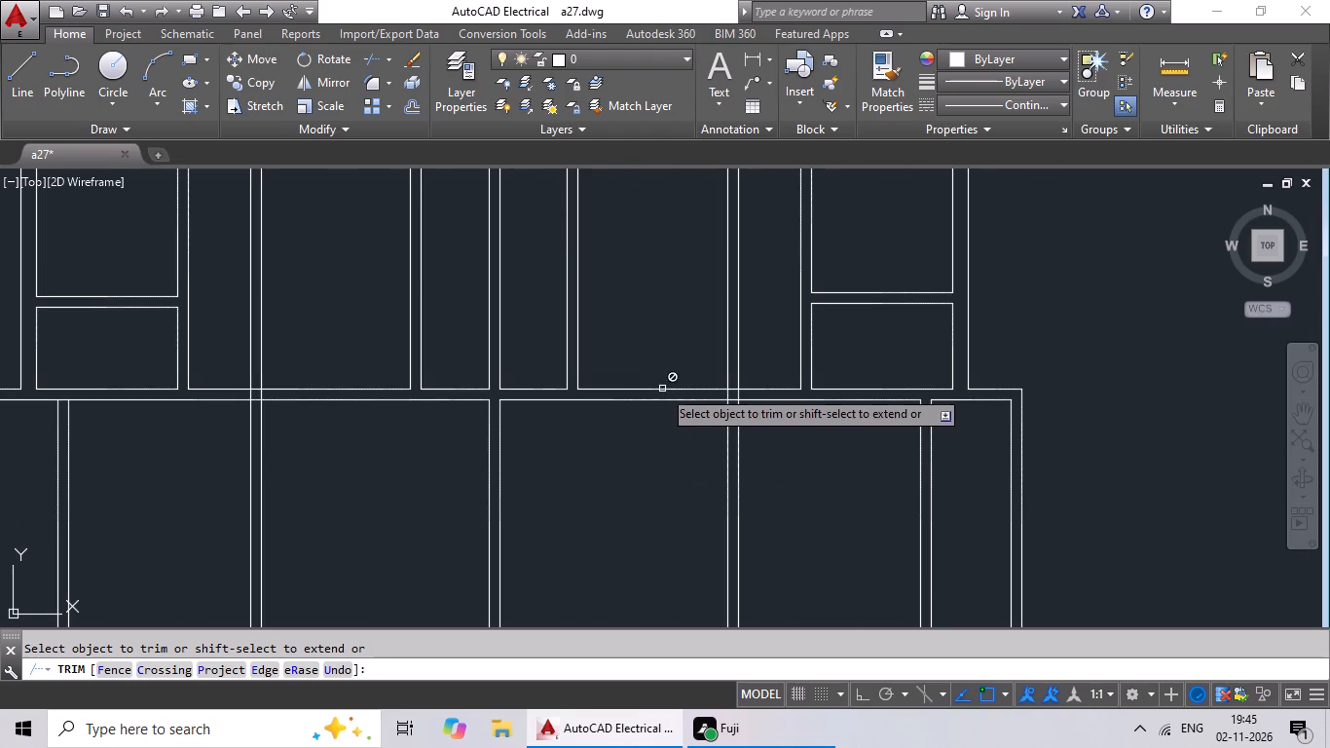
Trim away the right wing's inner vertical wall lines between its lower horizontal partition and the bottom row.
{"action": "scroll", "coordinate": [661, 391], "scroll_direction": "down", "scroll_amount": 5}
{"action": "scroll", "coordinate": [681, 312], "scroll_direction": "up", "scroll_amount": 3}
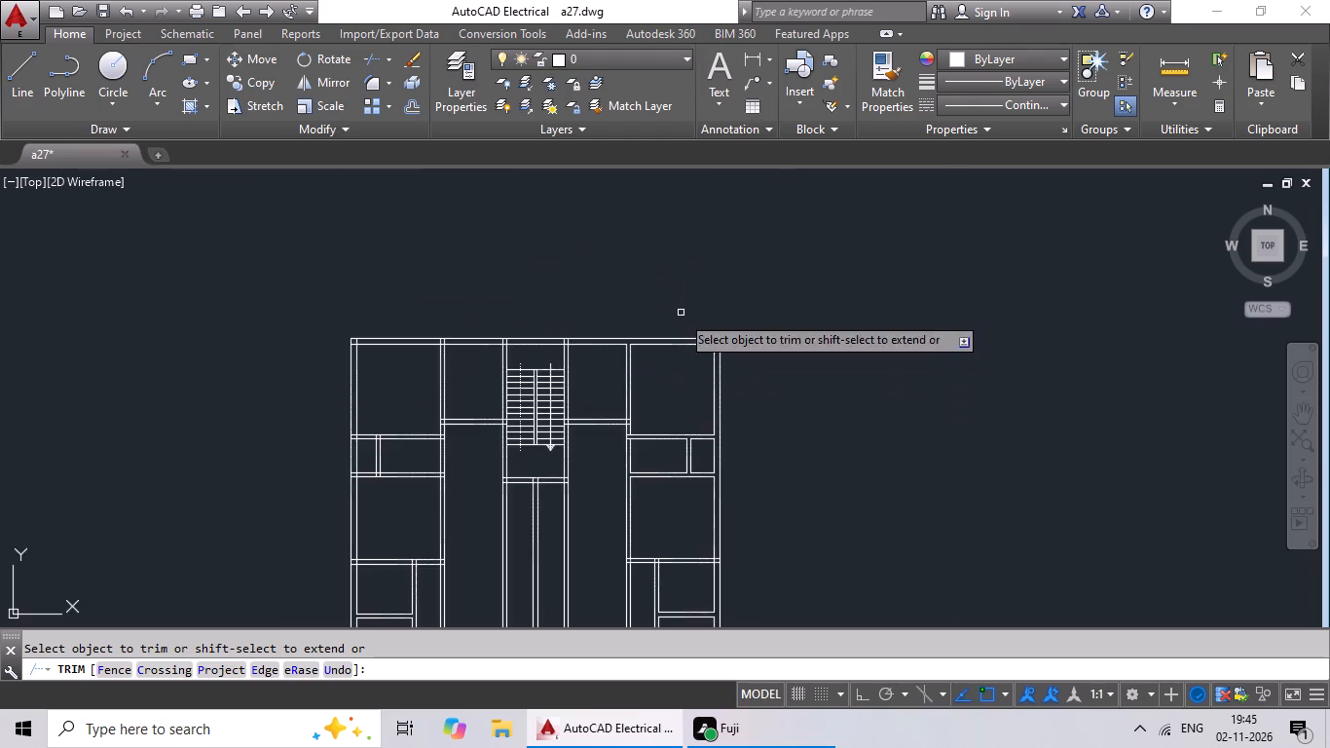
{"action": "scroll", "coordinate": [710, 360], "scroll_direction": "up", "scroll_amount": 2}
{"action": "middle_click_drag", "start_coordinate": [655, 381], "coordinate": [633, 262]}
{"action": "middle_click_drag", "start_coordinate": [623, 371], "coordinate": [621, 229]}
{"action": "scroll", "coordinate": [593, 355], "scroll_direction": "down", "scroll_amount": 3}
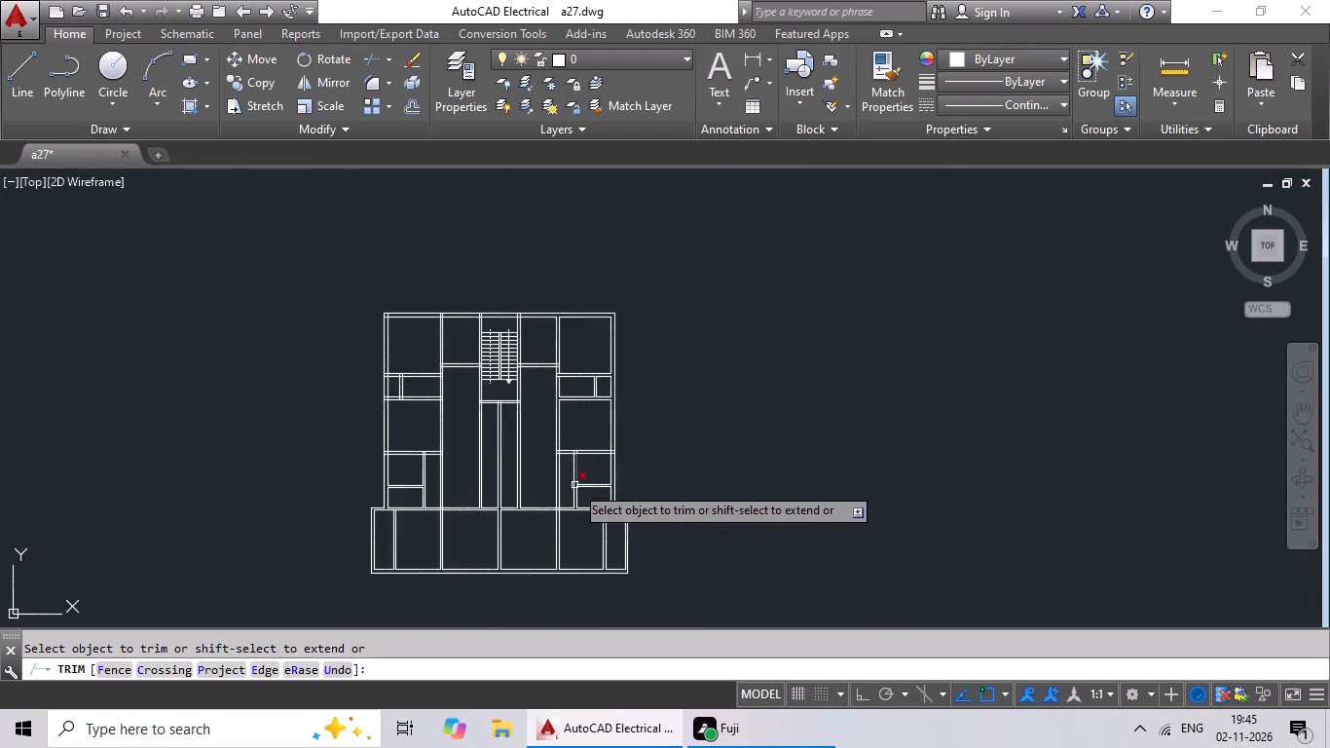
{"action": "scroll", "coordinate": [578, 474], "scroll_direction": "up", "scroll_amount": 3}
{"action": "middle_click_drag", "start_coordinate": [600, 474], "coordinate": [583, 317]}
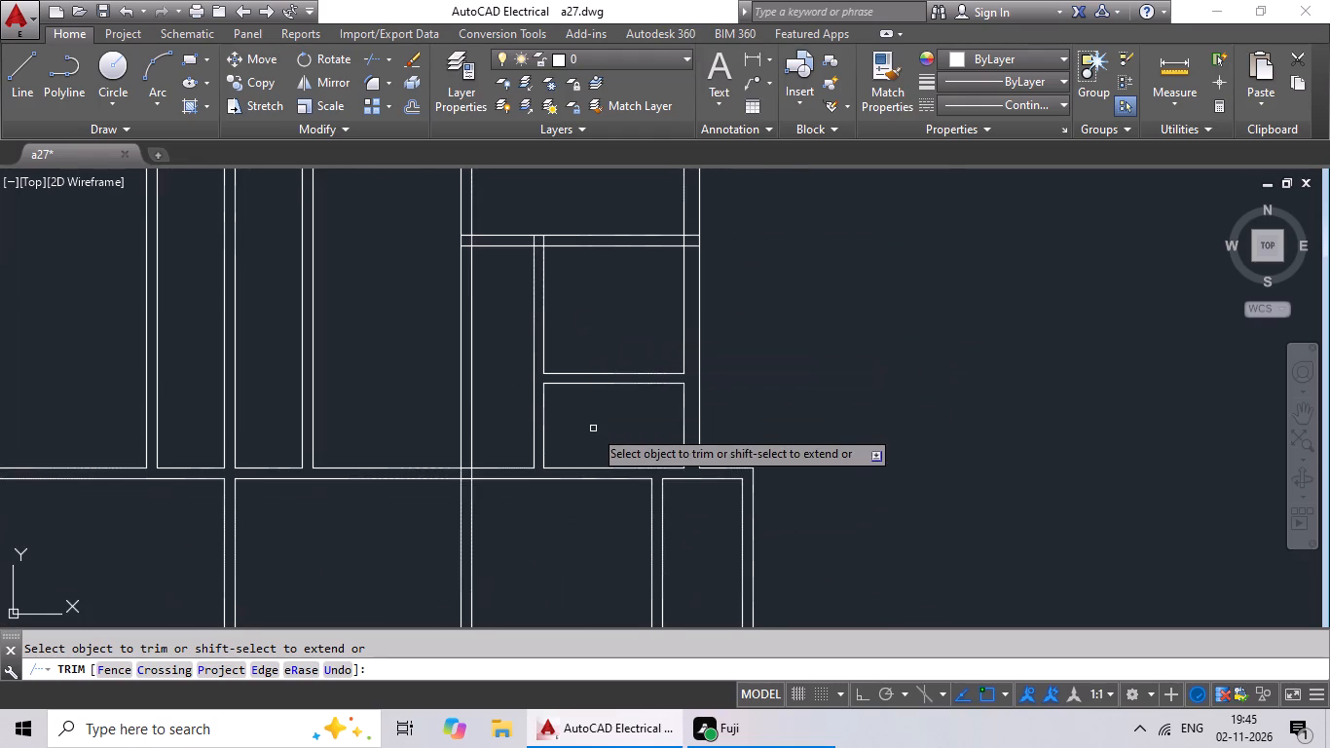
{"action": "scroll", "coordinate": [593, 429], "scroll_direction": "down", "scroll_amount": 1}
{"action": "middle_click_drag", "start_coordinate": [595, 422], "coordinate": [550, 430]}
{"action": "middle_click_drag", "start_coordinate": [545, 432], "coordinate": [580, 374]}
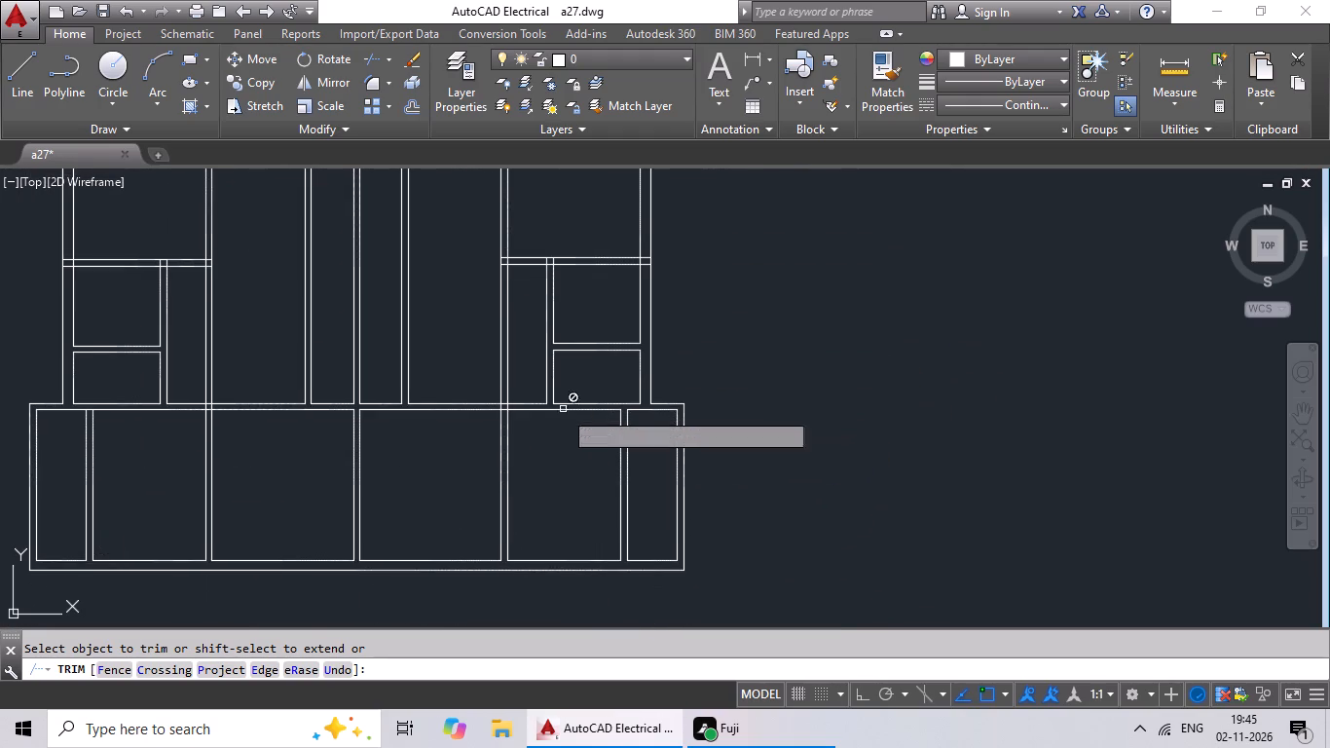
{"action": "middle_click_drag", "start_coordinate": [545, 432], "coordinate": [630, 376]}
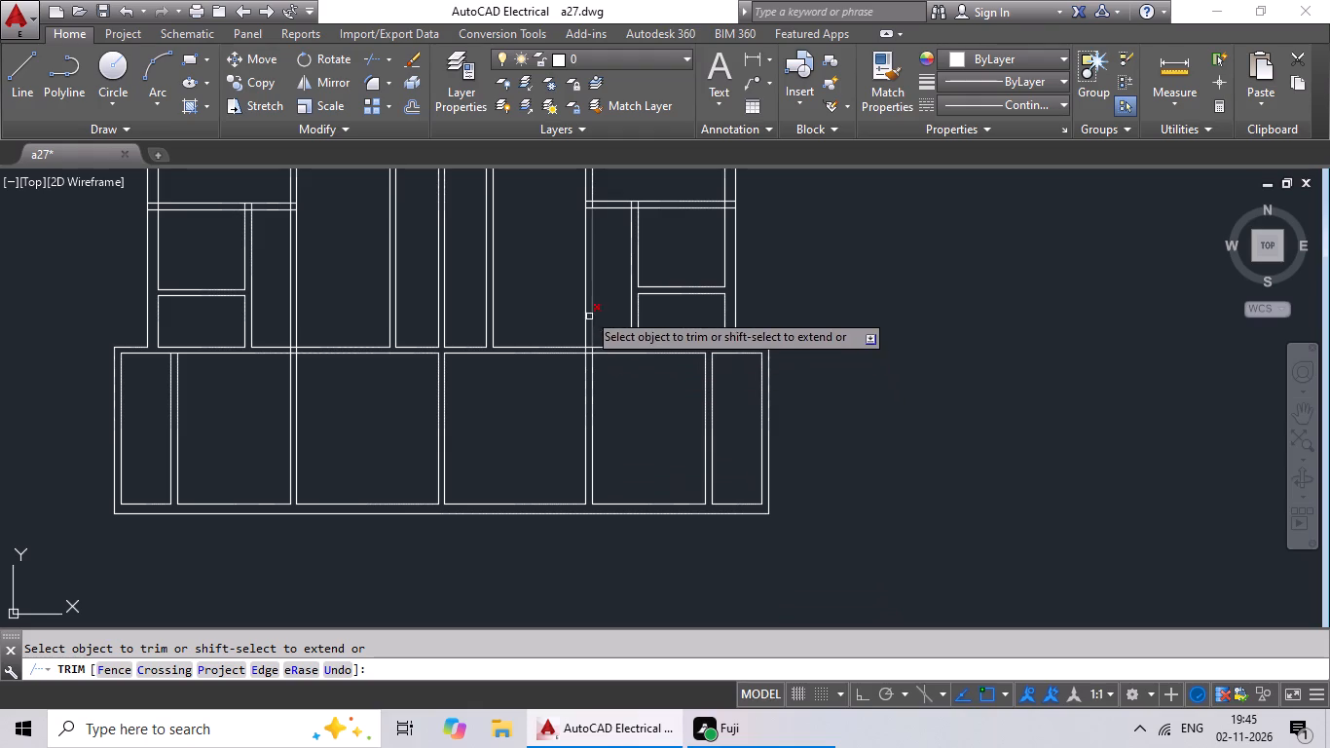
{"action": "scroll", "coordinate": [593, 243], "scroll_direction": "up", "scroll_amount": 2}
{"action": "left_click_drag", "start_coordinate": [637, 243], "coordinate": [552, 385]}
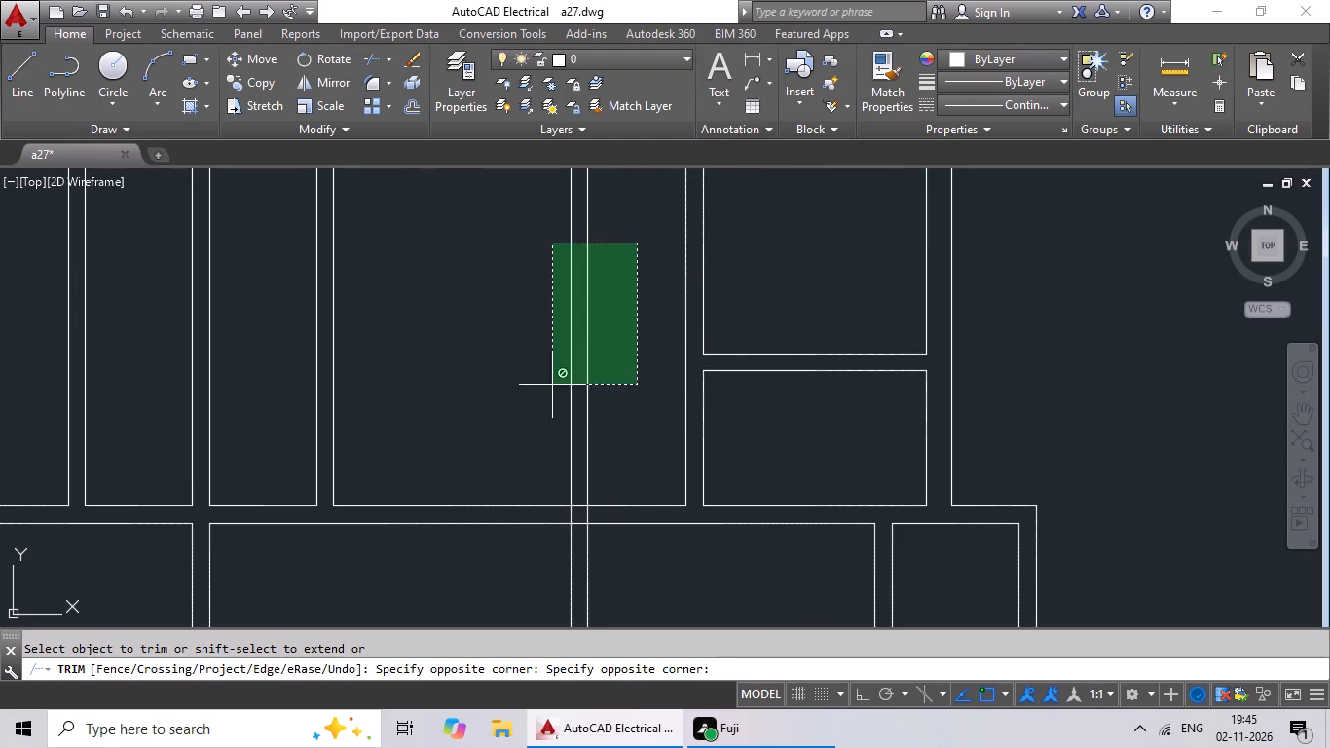
{"action": "left_click_drag", "start_coordinate": [552, 385], "coordinate": [552, 387]}
{"action": "left_click", "coordinate": [521, 404]}
{"action": "left_click_drag", "start_coordinate": [647, 295], "coordinate": [543, 404]}
{"action": "left_click", "coordinate": [543, 402]}
{"action": "scroll", "coordinate": [556, 384], "scroll_direction": "down", "scroll_amount": 2}
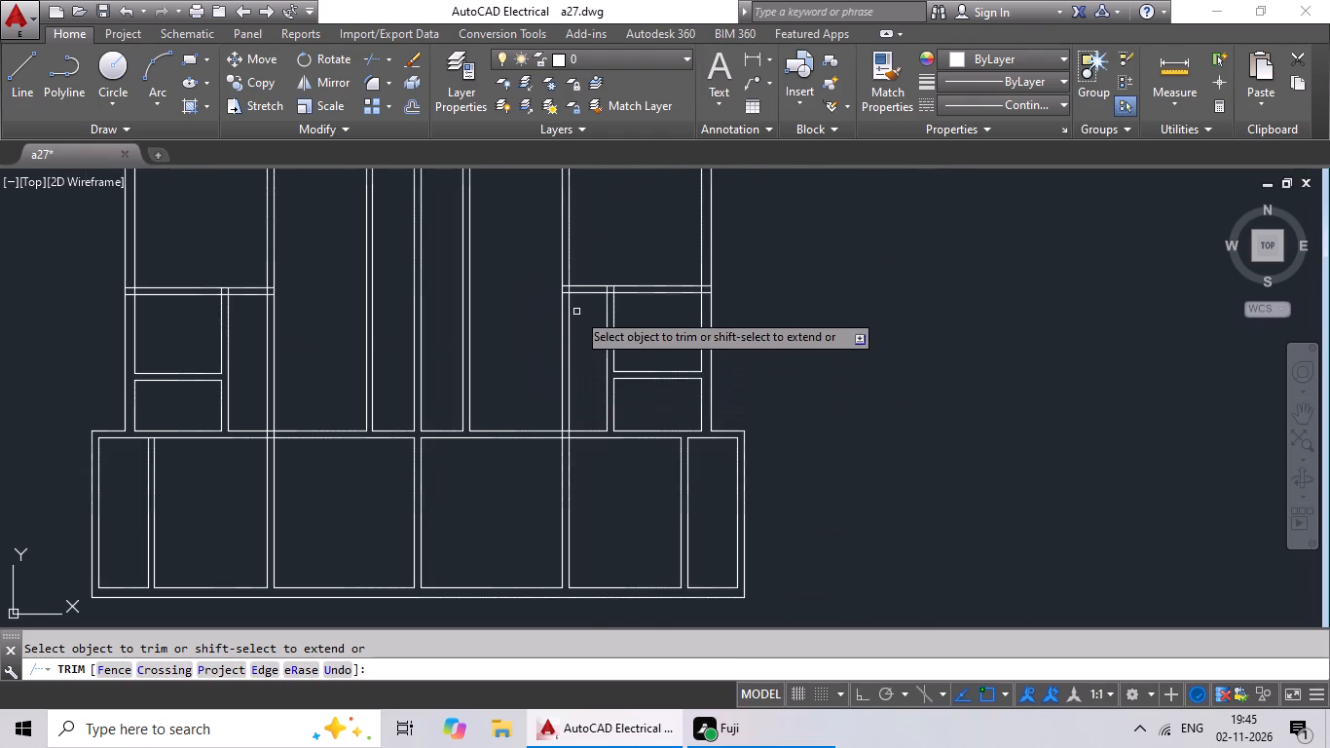
{"action": "scroll", "coordinate": [576, 300], "scroll_direction": "up", "scroll_amount": 2}
{"action": "left_click_drag", "start_coordinate": [576, 299], "coordinate": [496, 368]}
{"action": "left_click", "coordinate": [496, 368]}
{"action": "scroll", "coordinate": [559, 334], "scroll_direction": "down", "scroll_amount": 2}
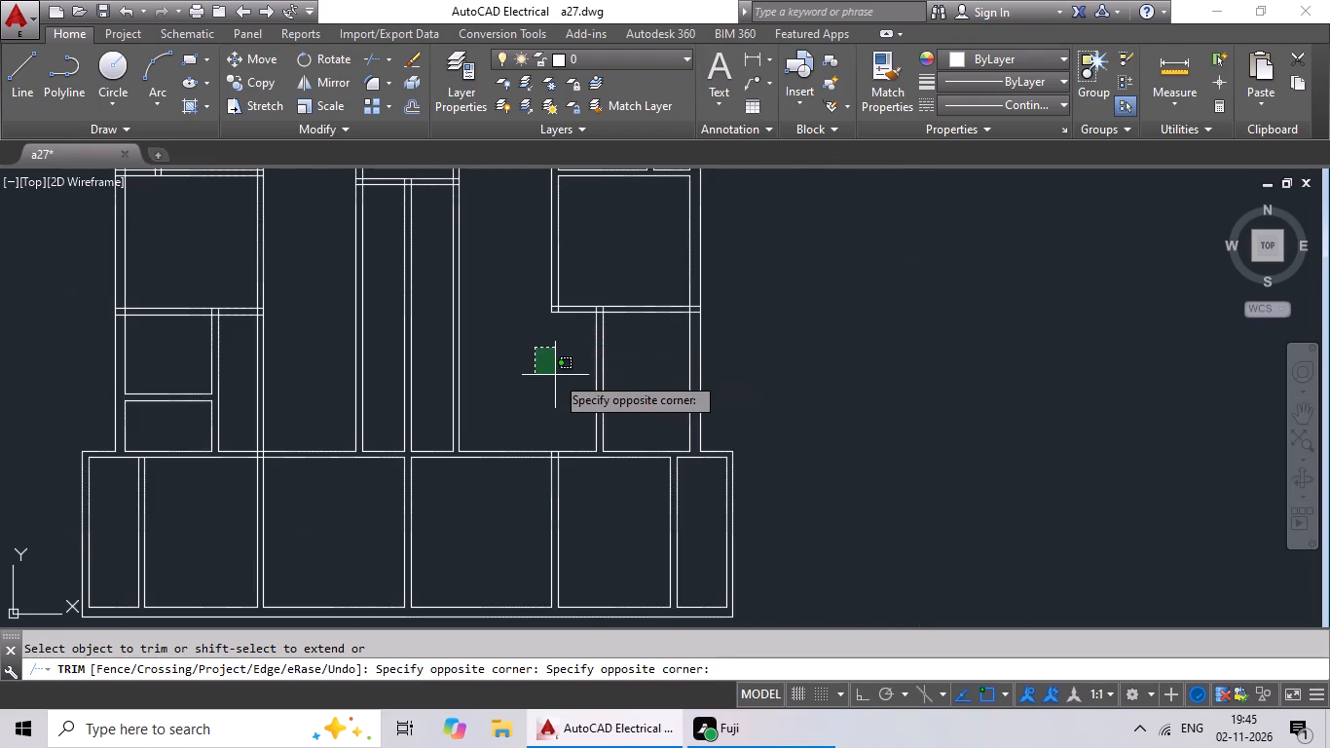
{"action": "left_click", "coordinate": [555, 375]}
Trim away the left wing's inner vertical wall lines between its lower horizontal partition and the bottom row.
{"action": "middle_click_drag", "start_coordinate": [274, 339], "coordinate": [358, 322]}
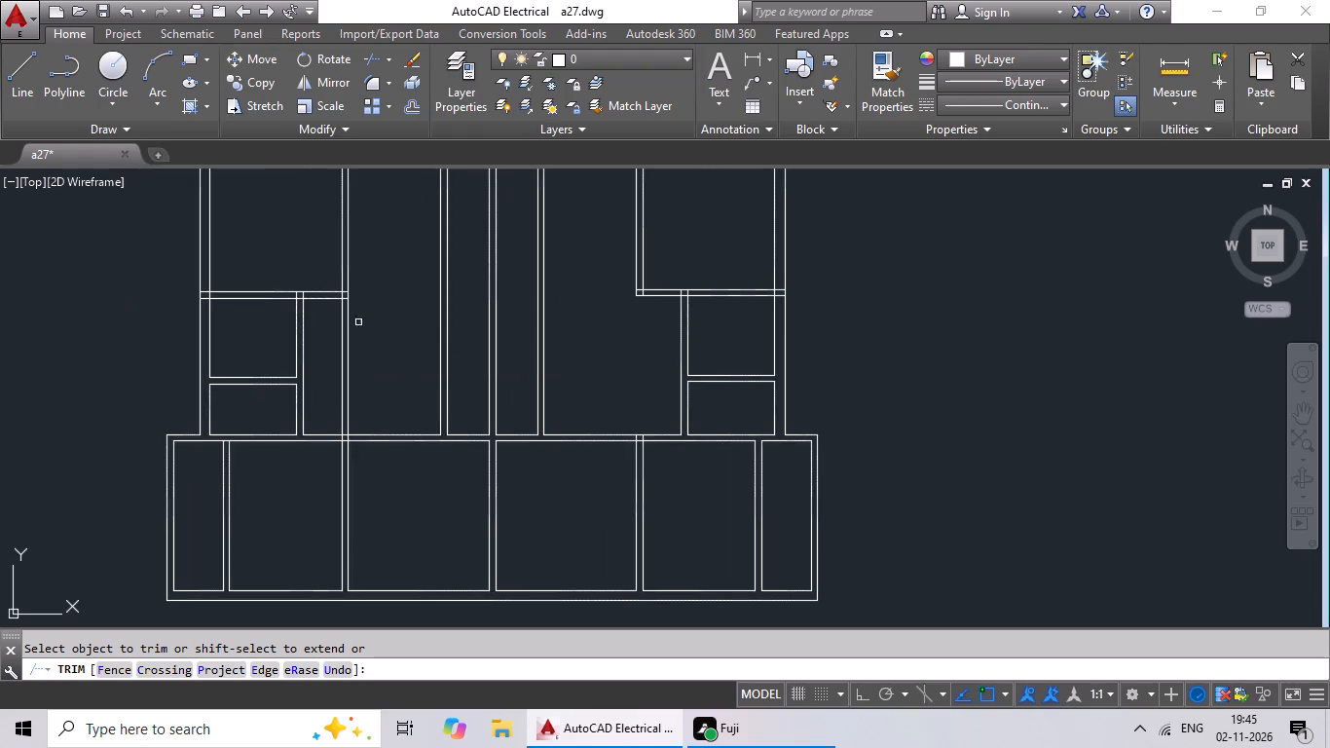
{"action": "scroll", "coordinate": [353, 337], "scroll_direction": "up", "scroll_amount": 2}
{"action": "left_click_drag", "start_coordinate": [408, 287], "coordinate": [294, 431]}
{"action": "left_click", "coordinate": [294, 431]}
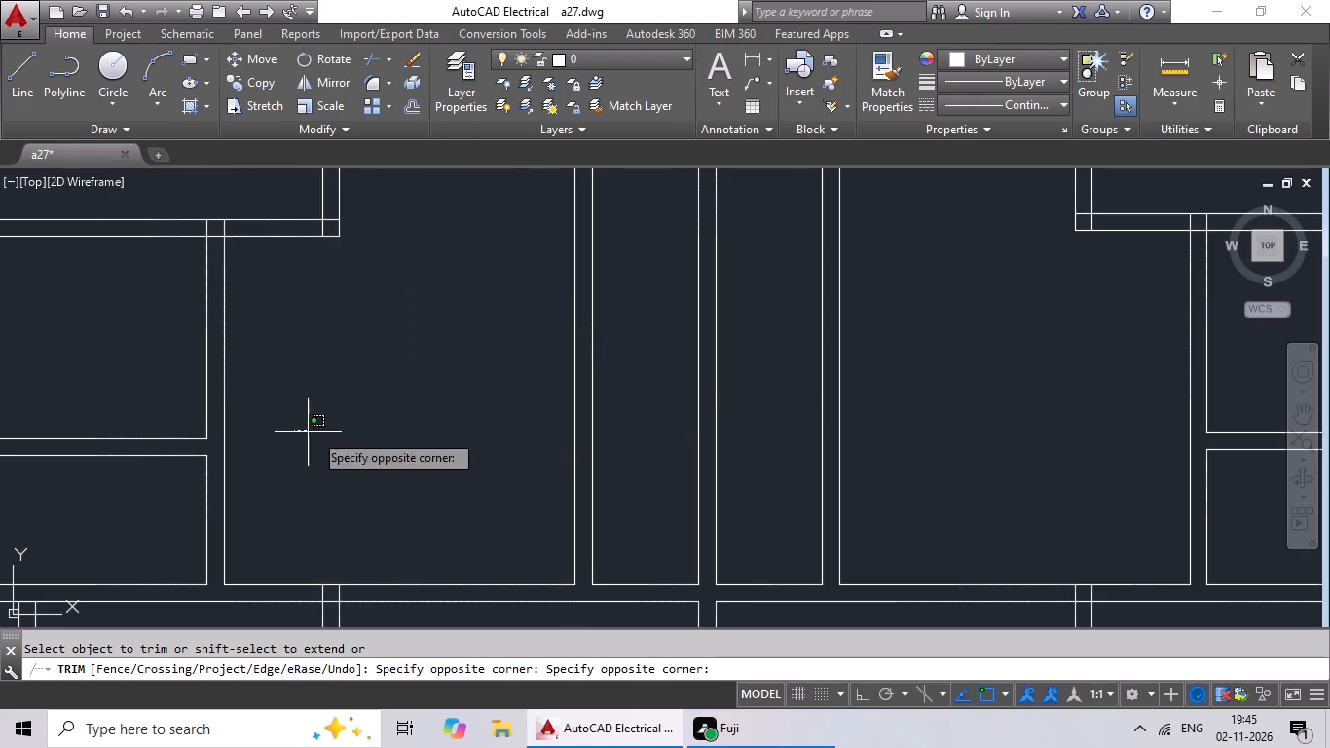
{"action": "left_click", "coordinate": [360, 433]}
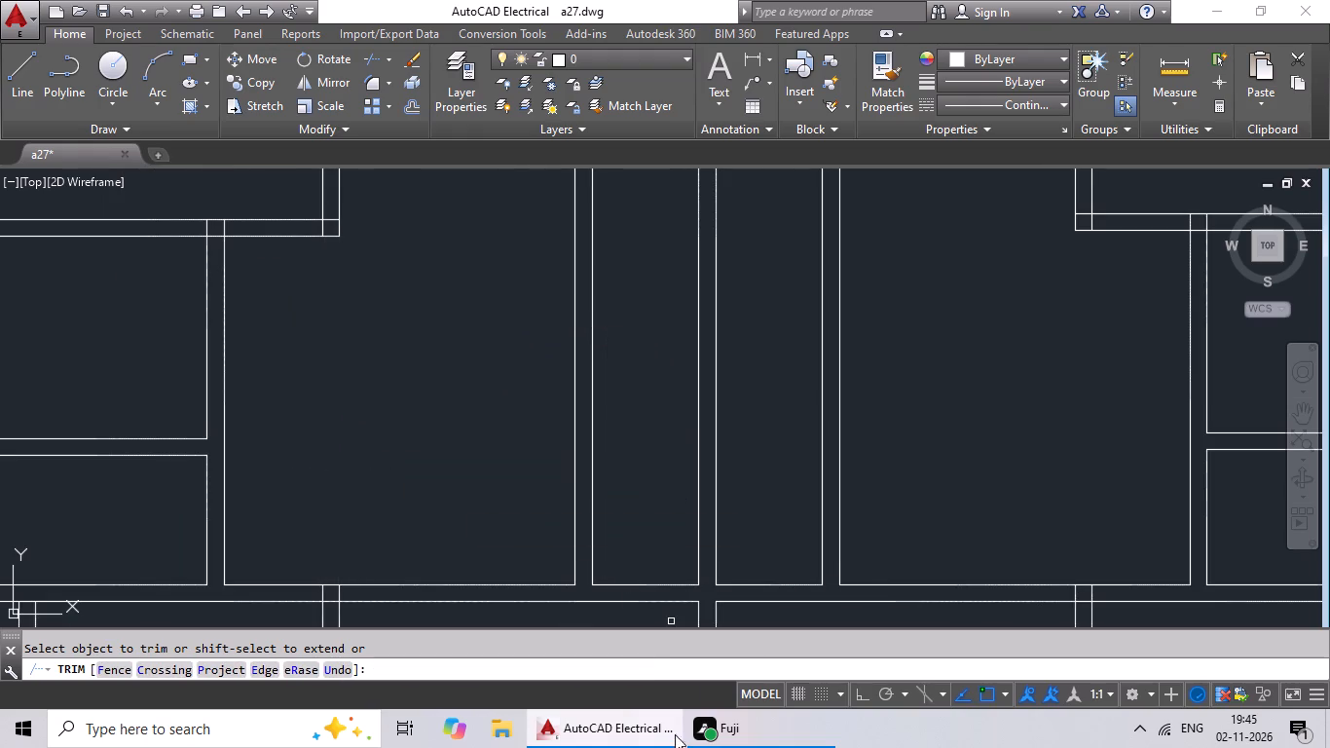
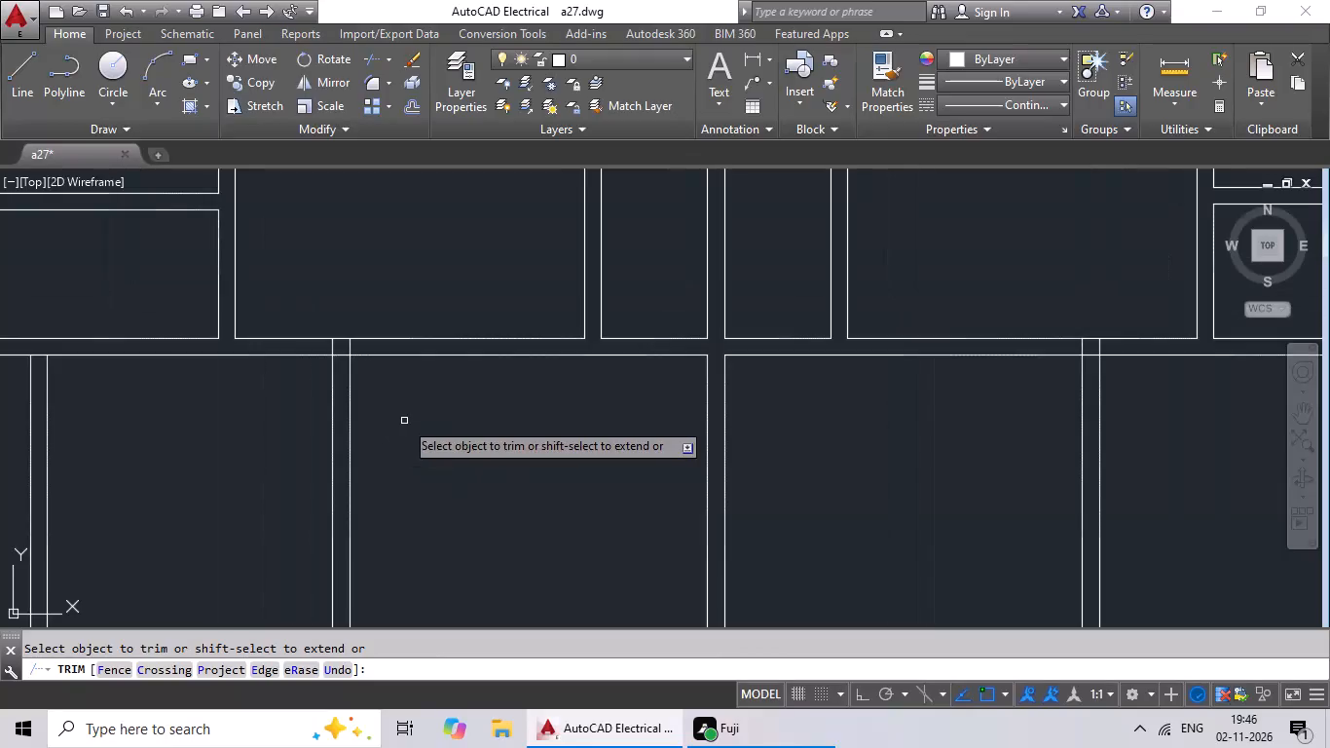
Trim the wall lines crossing where the bottom row's second partition from the left meets the row's upper wall.
{"action": "middle_click_drag", "start_coordinate": [404, 421], "coordinate": [543, 389]}
{"action": "scroll", "coordinate": [494, 319], "scroll_direction": "up", "scroll_amount": 4}
{"action": "left_click_drag", "start_coordinate": [524, 289], "coordinate": [293, 289]}
{"action": "left_click", "coordinate": [293, 289]}
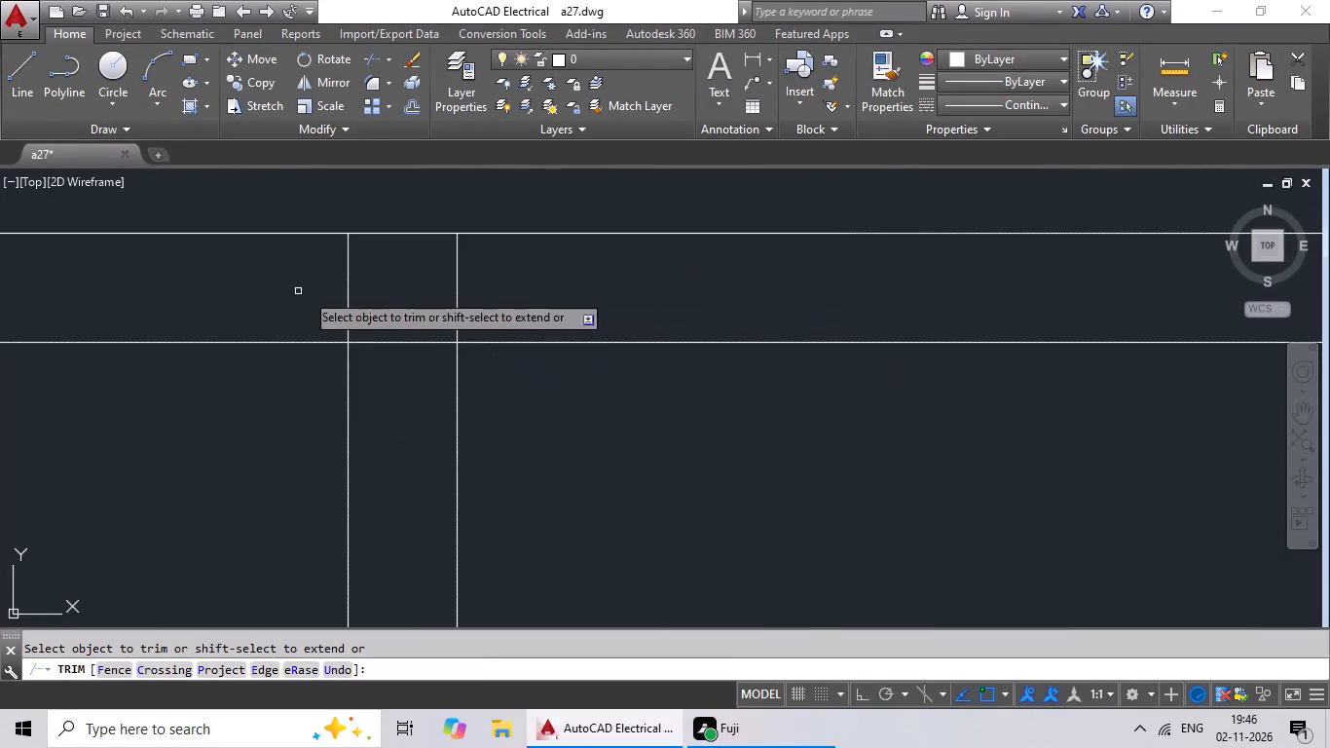
{"action": "left_click_drag", "start_coordinate": [492, 264], "coordinate": [392, 293]}
{"action": "left_click", "coordinate": [392, 293]}
{"action": "left_click_drag", "start_coordinate": [426, 265], "coordinate": [325, 284]}
{"action": "left_click_drag", "start_coordinate": [325, 284], "coordinate": [334, 287]}
{"action": "left_click_drag", "start_coordinate": [414, 292], "coordinate": [384, 386]}
{"action": "left_click_drag", "start_coordinate": [384, 383], "coordinate": [398, 369]}
Trim the wall lines crossing where the bottom row's second partition from the right meets the row's upper wall.
{"action": "scroll", "coordinate": [536, 302], "scroll_direction": "down", "scroll_amount": 4}
{"action": "scroll", "coordinate": [574, 392], "scroll_direction": "down", "scroll_amount": 1}
{"action": "middle_click_drag", "start_coordinate": [594, 406], "coordinate": [612, 324]}
{"action": "middle_click_drag", "start_coordinate": [643, 354], "coordinate": [237, 381]}
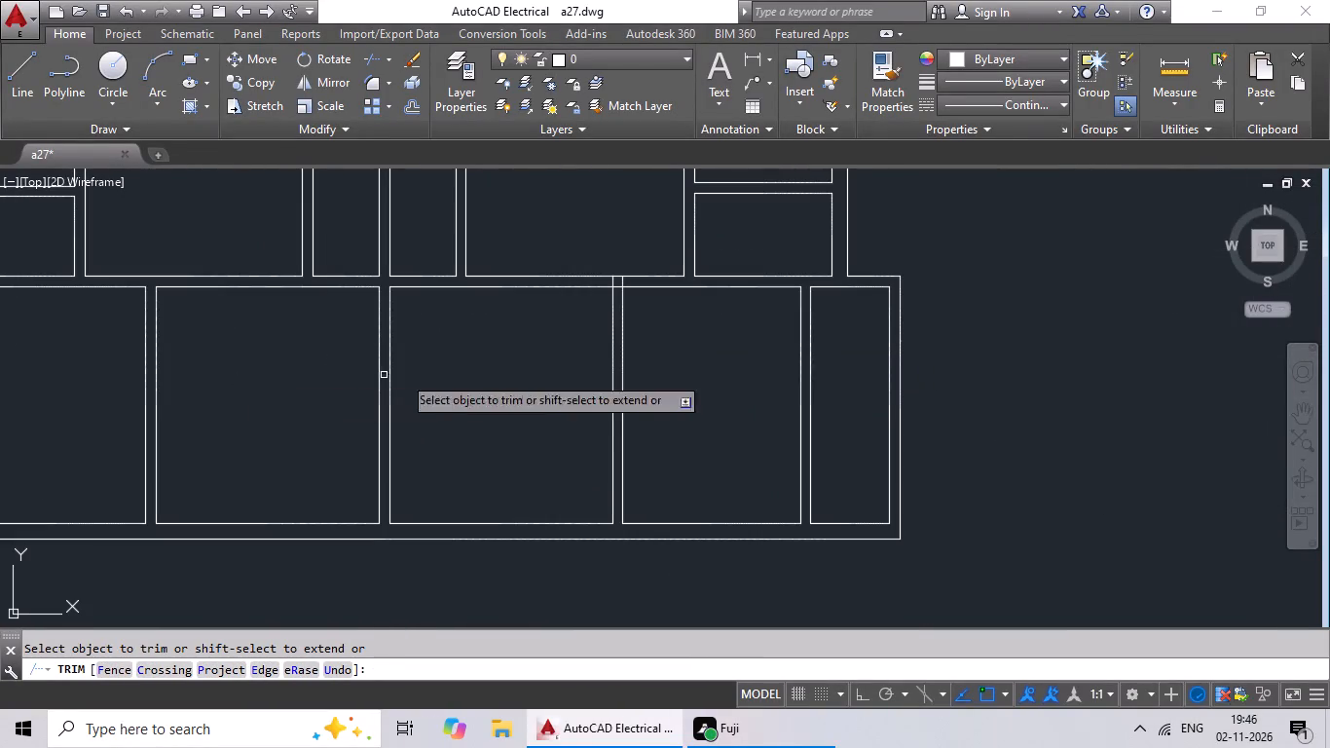
{"action": "scroll", "coordinate": [617, 278], "scroll_direction": "up", "scroll_amount": 5}
{"action": "left_click_drag", "start_coordinate": [704, 280], "coordinate": [518, 313]}
{"action": "left_click_drag", "start_coordinate": [518, 313], "coordinate": [534, 313]}
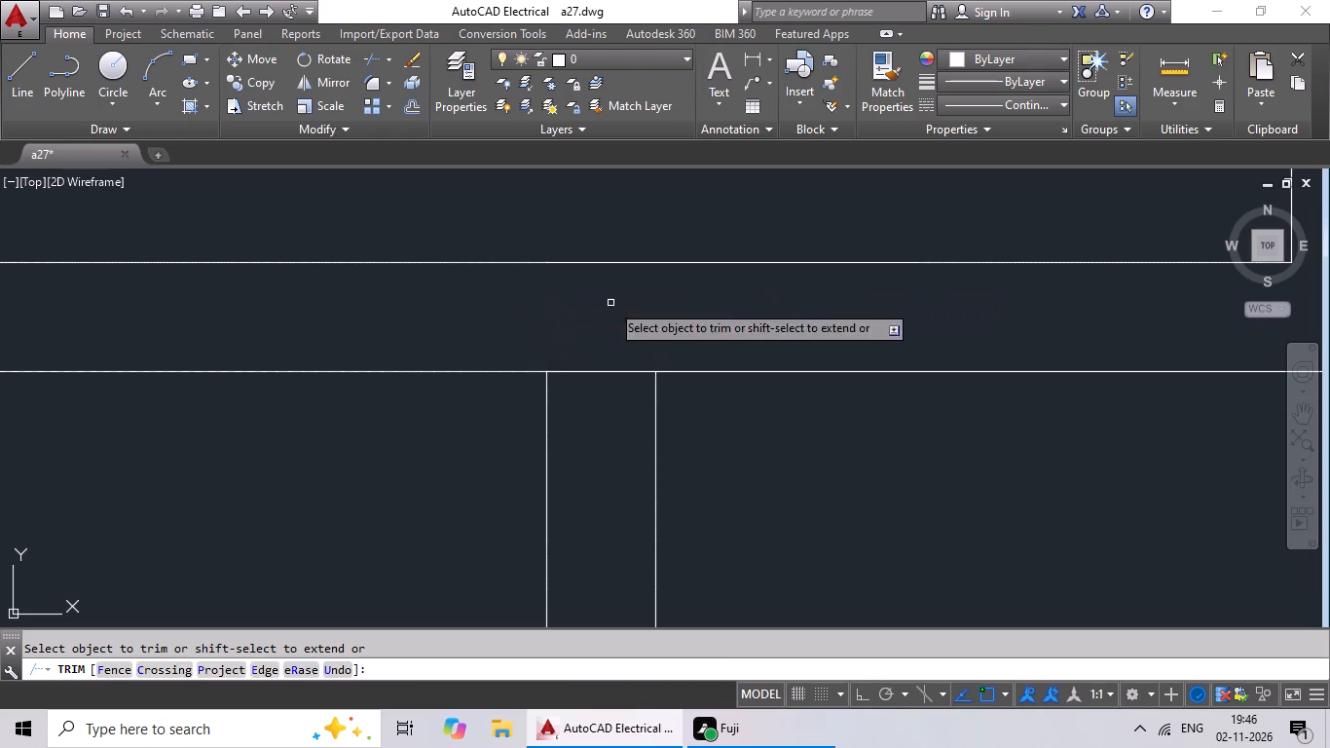
{"action": "left_click_drag", "start_coordinate": [613, 303], "coordinate": [604, 389]}
{"action": "left_click", "coordinate": [604, 387]}
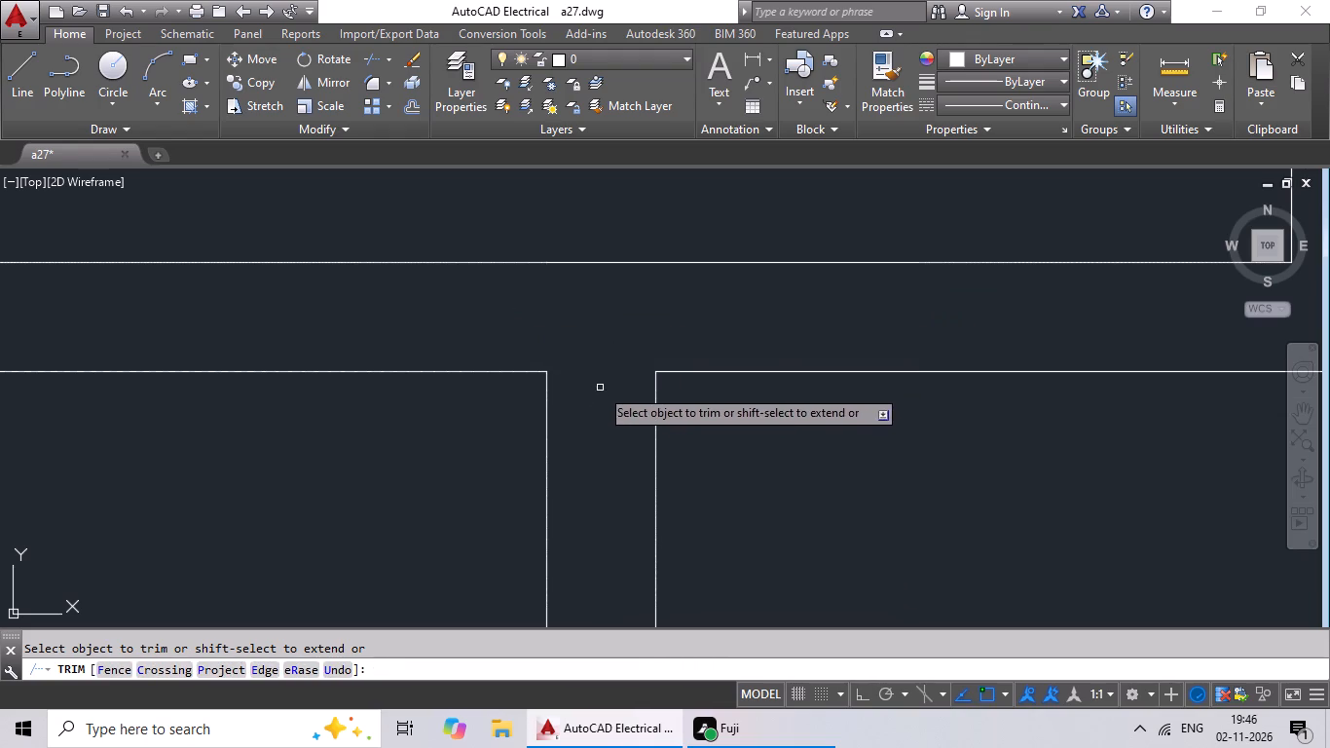
Trim the overlapping wall lines at the inner corner of the left wing's lower horizontal partition.
{"action": "scroll", "coordinate": [638, 353], "scroll_direction": "down", "scroll_amount": 4}
{"action": "middle_click_drag", "start_coordinate": [505, 397], "coordinate": [794, 342]}
{"action": "scroll", "coordinate": [805, 346], "scroll_direction": "down", "scroll_amount": 3}
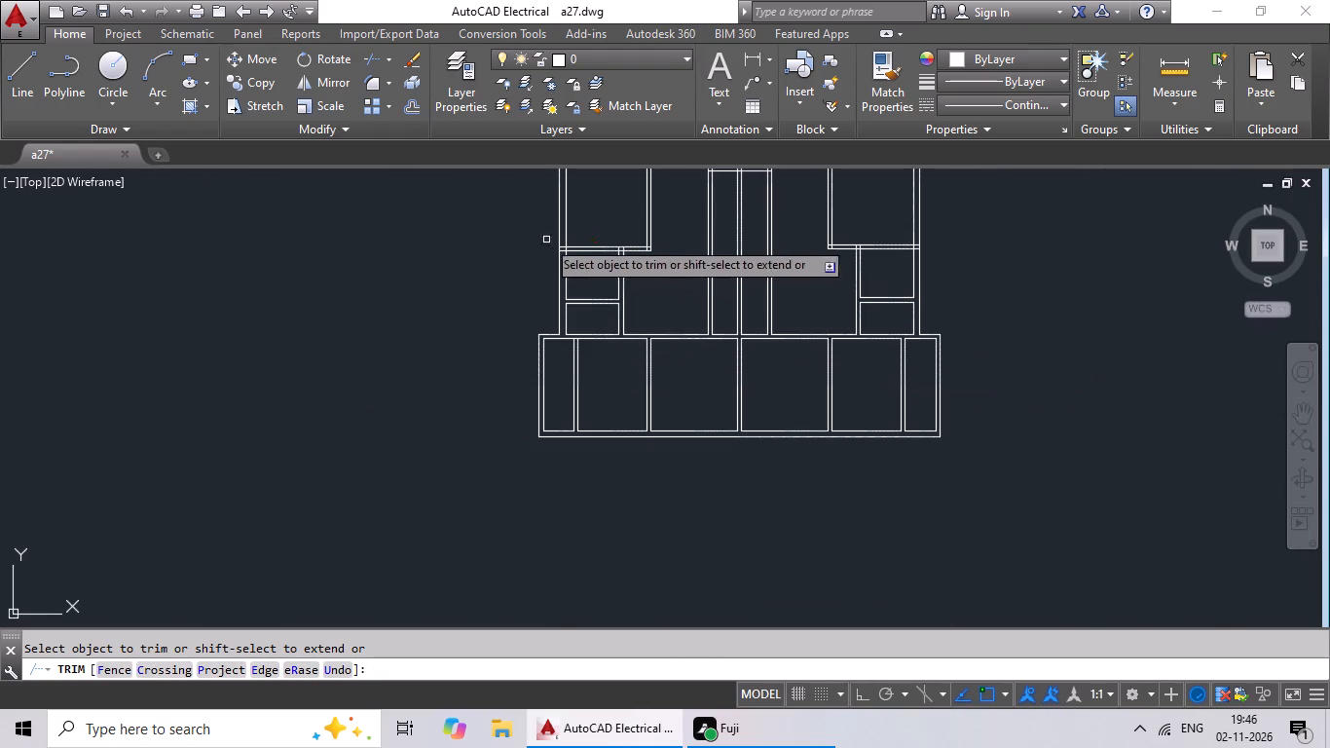
{"action": "scroll", "coordinate": [655, 243], "scroll_direction": "up", "scroll_amount": 5}
{"action": "scroll", "coordinate": [576, 270], "scroll_direction": "up", "scroll_amount": 3}
{"action": "left_click_drag", "start_coordinate": [550, 226], "coordinate": [512, 310]}
{"action": "left_click", "coordinate": [512, 310]}
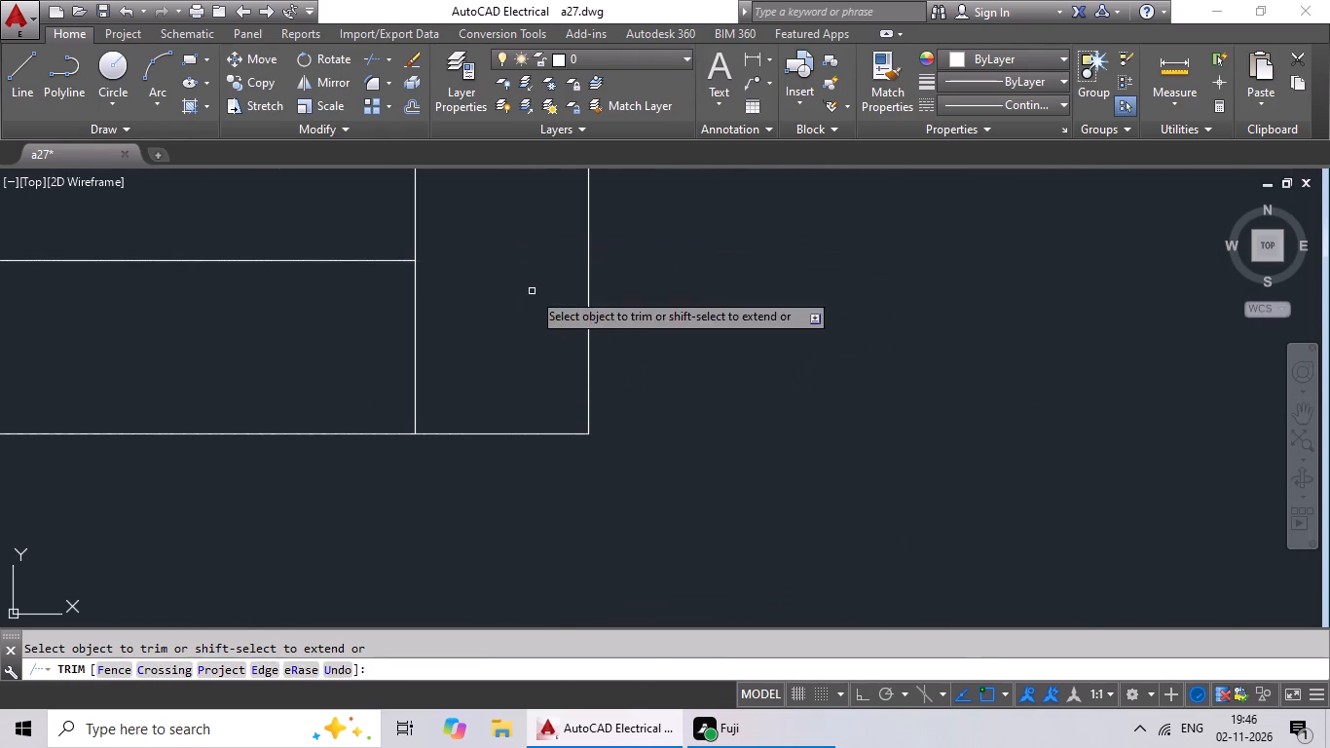
{"action": "left_click_drag", "start_coordinate": [532, 291], "coordinate": [388, 362]}
{"action": "left_click_drag", "start_coordinate": [388, 362], "coordinate": [405, 369]}
Trim the crossing lines where the small rooms' vertical wall meets the left wing's lower horizontal partition.
{"action": "scroll", "coordinate": [425, 366], "scroll_direction": "down", "scroll_amount": 3}
{"action": "middle_click_drag", "start_coordinate": [425, 366], "coordinate": [841, 326]}
{"action": "scroll", "coordinate": [593, 326], "scroll_direction": "up", "scroll_amount": 4}
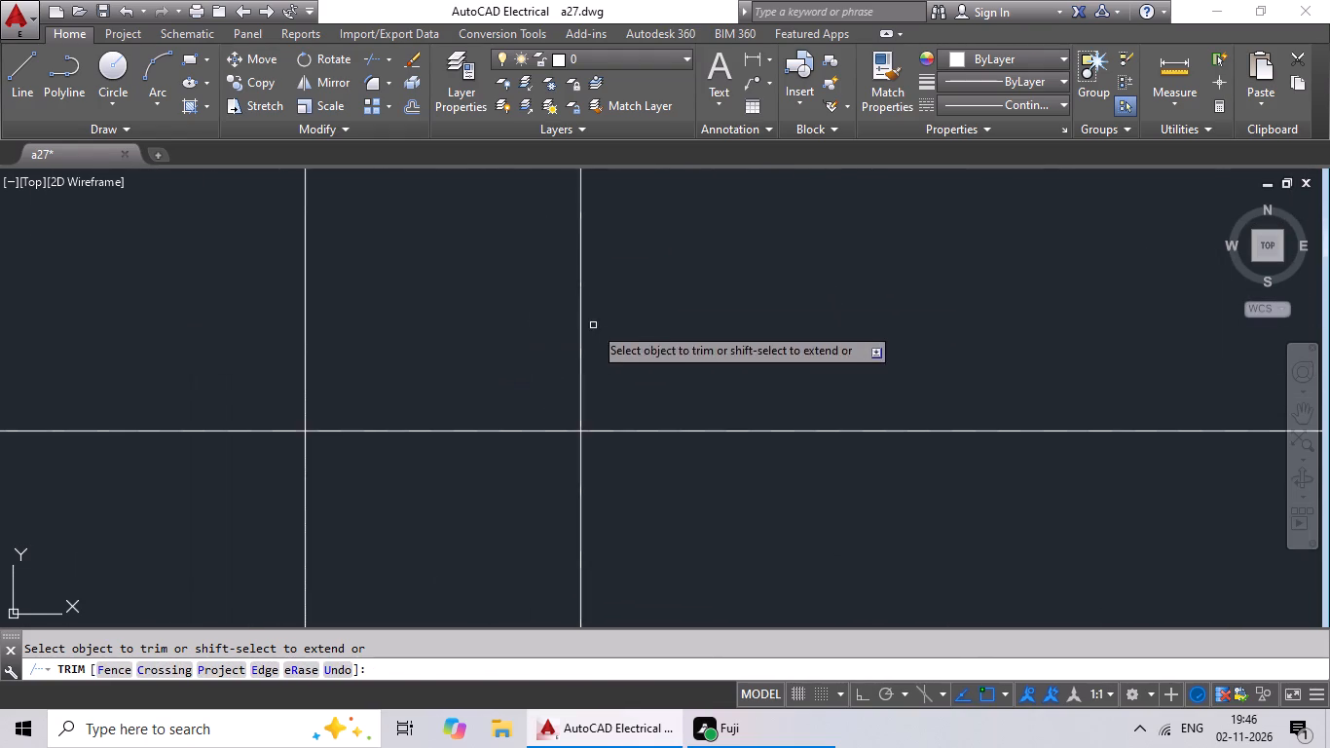
{"action": "left_click_drag", "start_coordinate": [674, 281], "coordinate": [261, 359]}
{"action": "left_click_drag", "start_coordinate": [239, 359], "coordinate": [267, 352]}
{"action": "left_click_drag", "start_coordinate": [376, 327], "coordinate": [388, 481]}
{"action": "left_click_drag", "start_coordinate": [388, 481], "coordinate": [467, 451]}
{"action": "scroll", "coordinate": [523, 424], "scroll_direction": "down", "scroll_amount": 3}
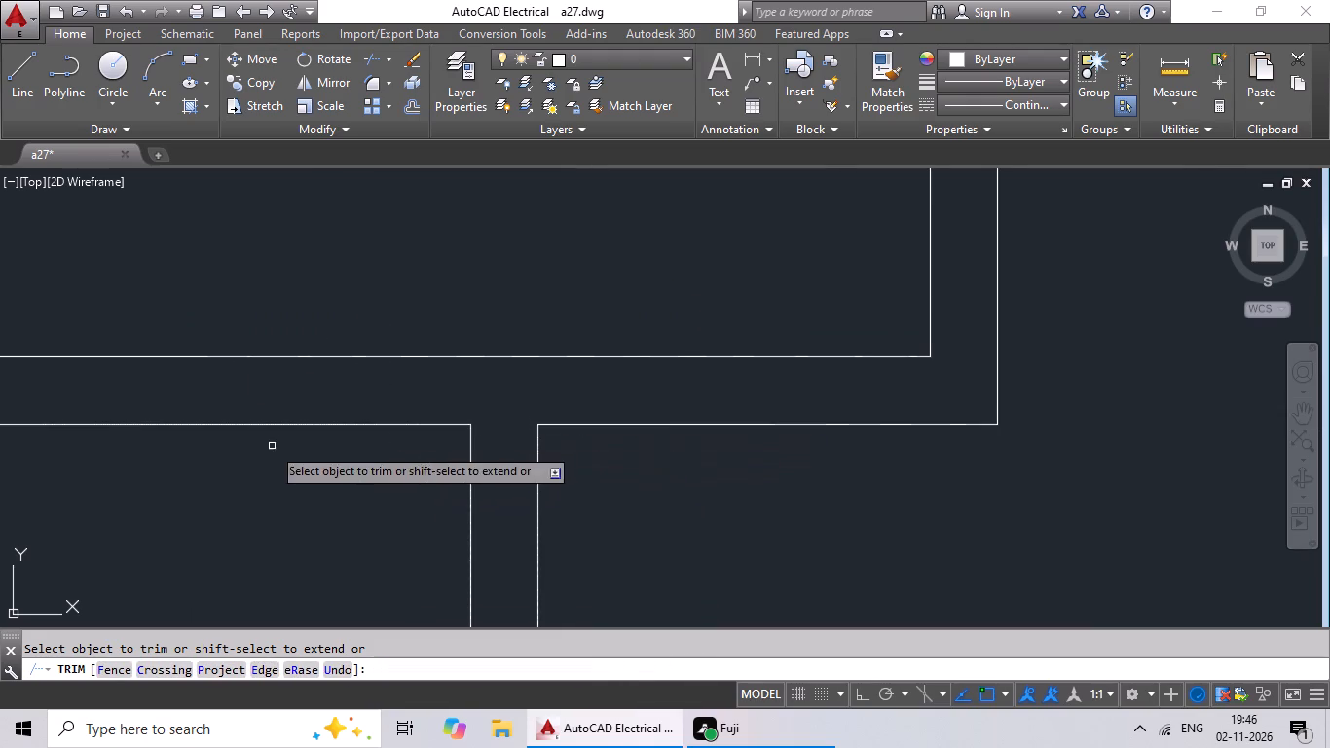
Trim the crossing lines where the left wing's lower horizontal partition meets the outer wall.
{"action": "middle_click_drag", "start_coordinate": [272, 446], "coordinate": [716, 430]}
{"action": "middle_click_drag", "start_coordinate": [378, 430], "coordinate": [688, 408]}
{"action": "scroll", "coordinate": [313, 341], "scroll_direction": "up", "scroll_amount": 3}
{"action": "left_click_drag", "start_coordinate": [472, 336], "coordinate": [379, 396]}
{"action": "left_click", "coordinate": [379, 396]}
{"action": "left_click_drag", "start_coordinate": [326, 206], "coordinate": [270, 459]}
{"action": "left_click_drag", "start_coordinate": [271, 455], "coordinate": [275, 446]}
{"action": "left_click_drag", "start_coordinate": [289, 401], "coordinate": [240, 533]}
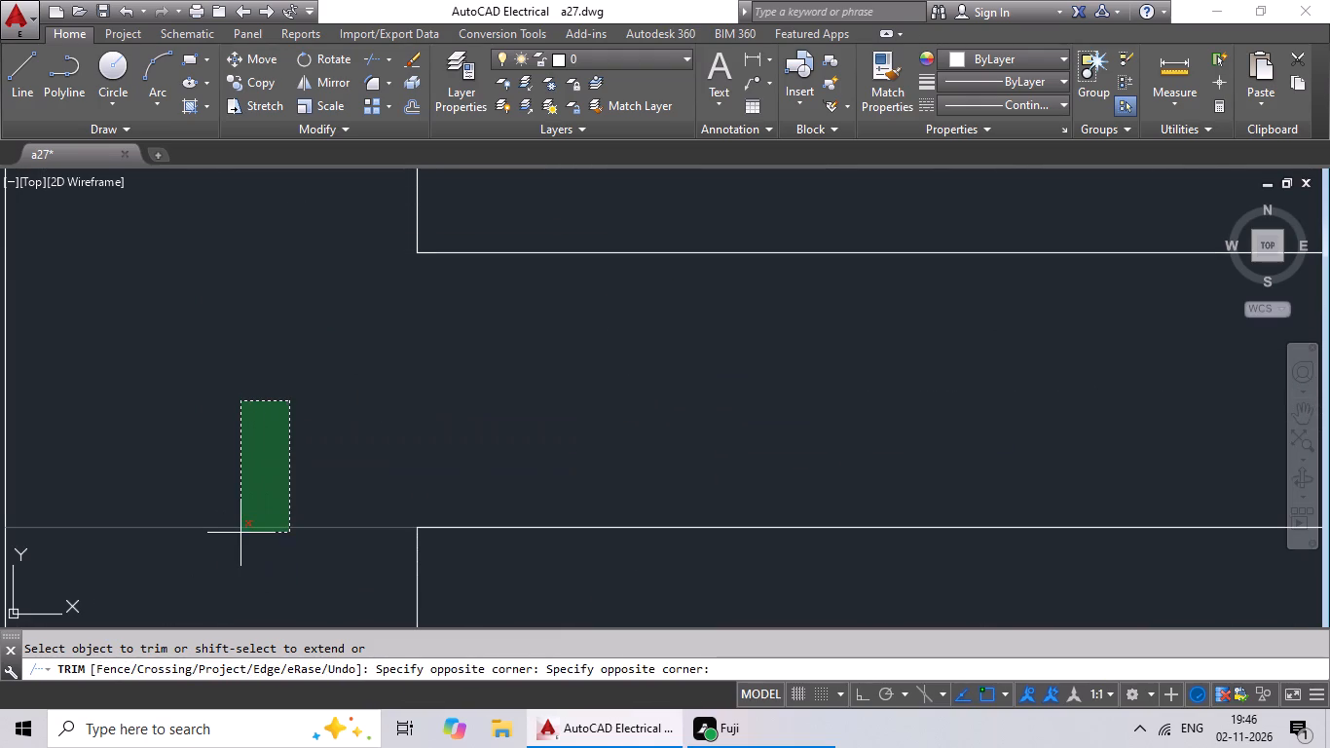
{"action": "left_click_drag", "start_coordinate": [240, 533], "coordinate": [234, 555]}
{"action": "left_click_drag", "start_coordinate": [236, 551], "coordinate": [257, 539]}
{"action": "scroll", "coordinate": [429, 433], "scroll_direction": "down", "scroll_amount": 3}
{"action": "left_click", "coordinate": [374, 421]}
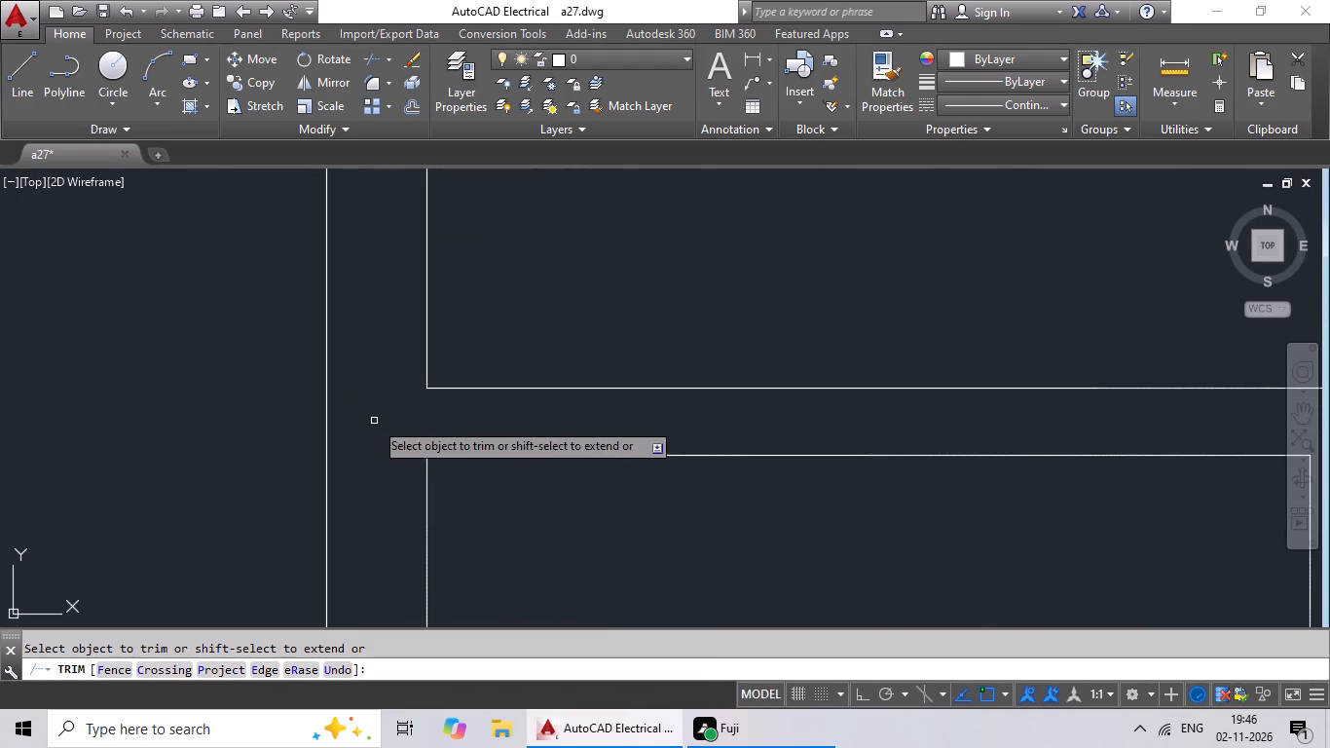
Measure the thickness of the partition between the right wing's two small lower rooms with a linear dimension.
{"action": "scroll", "coordinate": [531, 435], "scroll_direction": "down", "scroll_amount": 3}
{"action": "middle_click_drag", "start_coordinate": [635, 483], "coordinate": [470, 580]}
{"action": "scroll", "coordinate": [702, 487], "scroll_direction": "down", "scroll_amount": 1}
{"action": "middle_click_drag", "start_coordinate": [777, 469], "coordinate": [514, 546]}
{"action": "scroll", "coordinate": [808, 478], "scroll_direction": "down", "scroll_amount": 1}
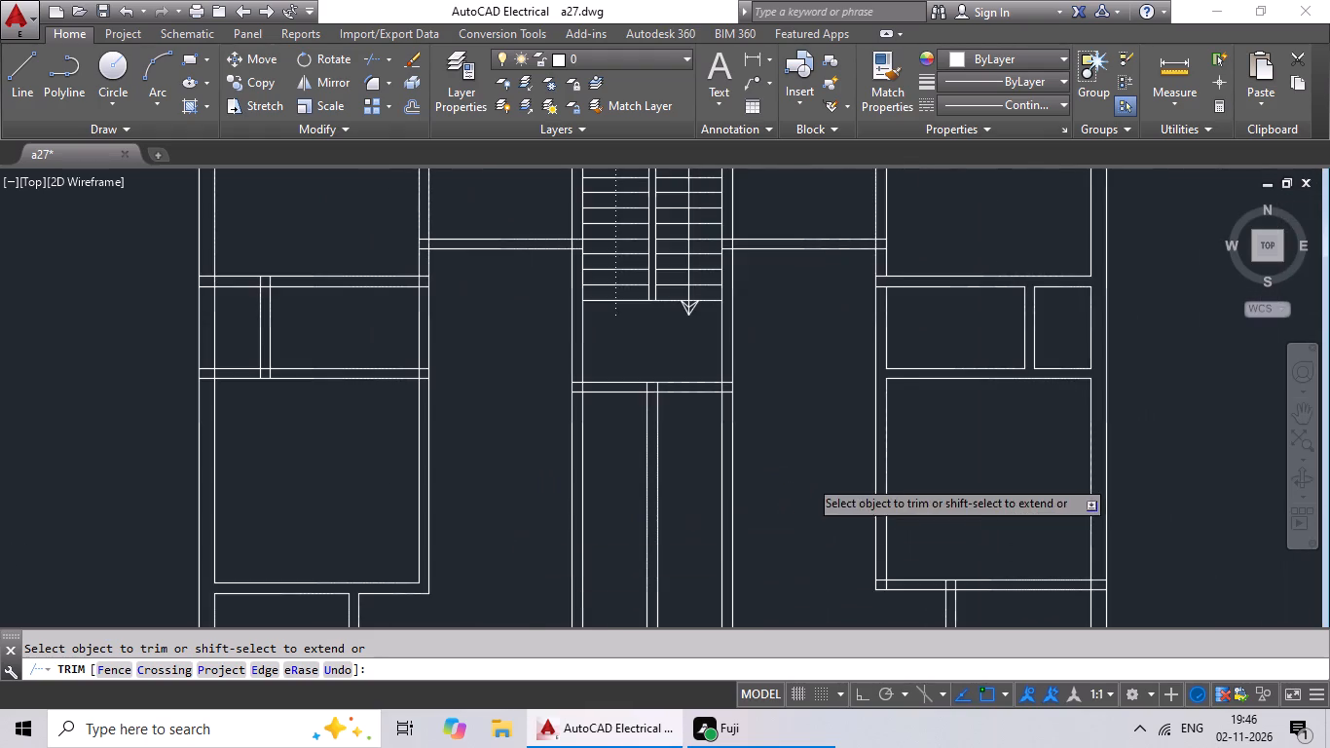
{"action": "middle_click_drag", "start_coordinate": [809, 476], "coordinate": [689, 332]}
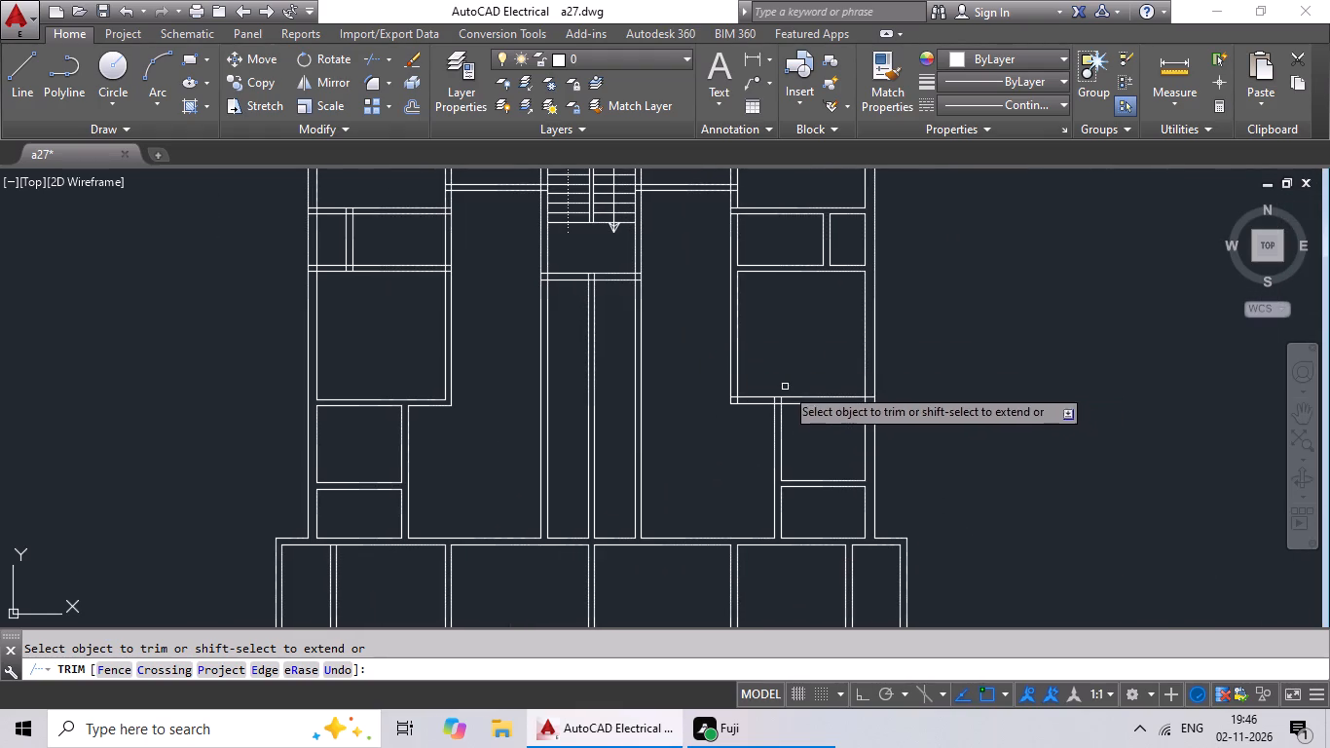
{"action": "scroll", "coordinate": [820, 456], "scroll_direction": "up", "scroll_amount": 3}
{"action": "middle_click_drag", "start_coordinate": [822, 483], "coordinate": [764, 312]}
{"action": "scroll", "coordinate": [767, 425], "scroll_direction": "up", "scroll_amount": 2}
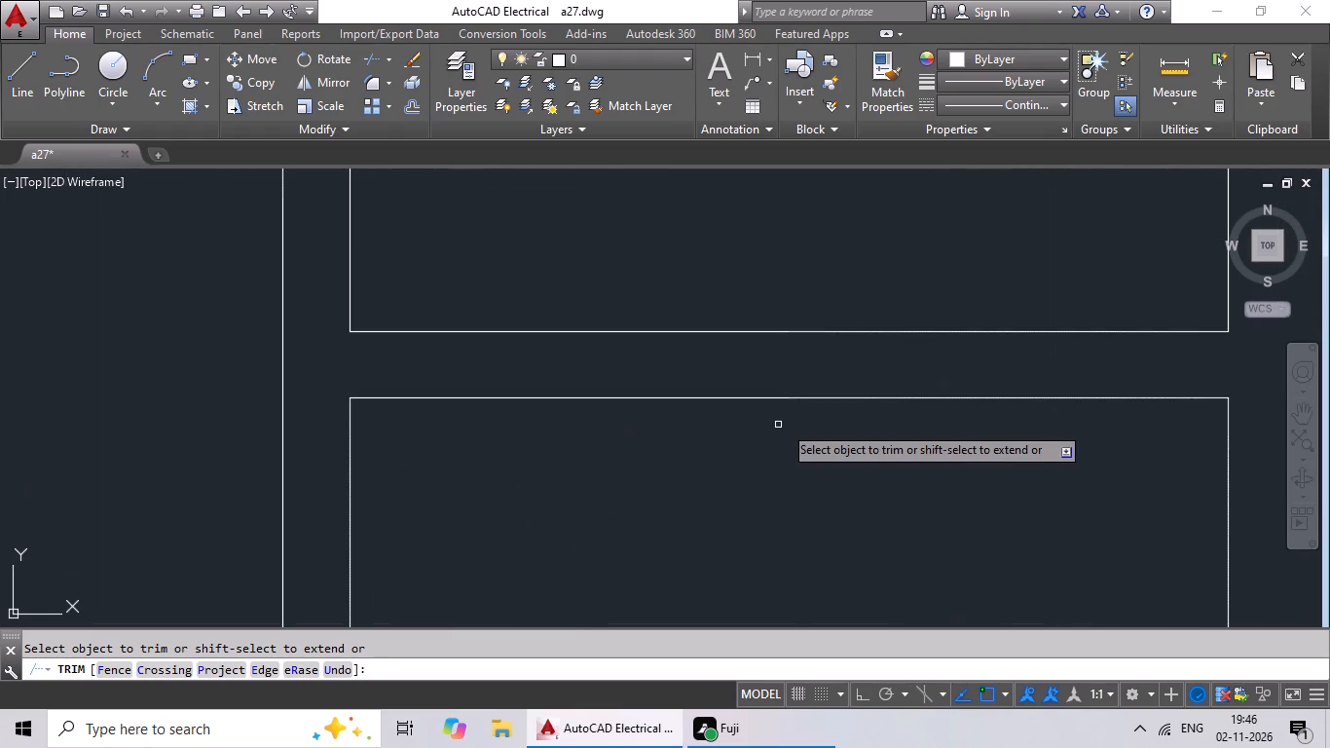
{"action": "left_click", "coordinate": [745, 70]}
{"action": "left_click", "coordinate": [750, 59]}
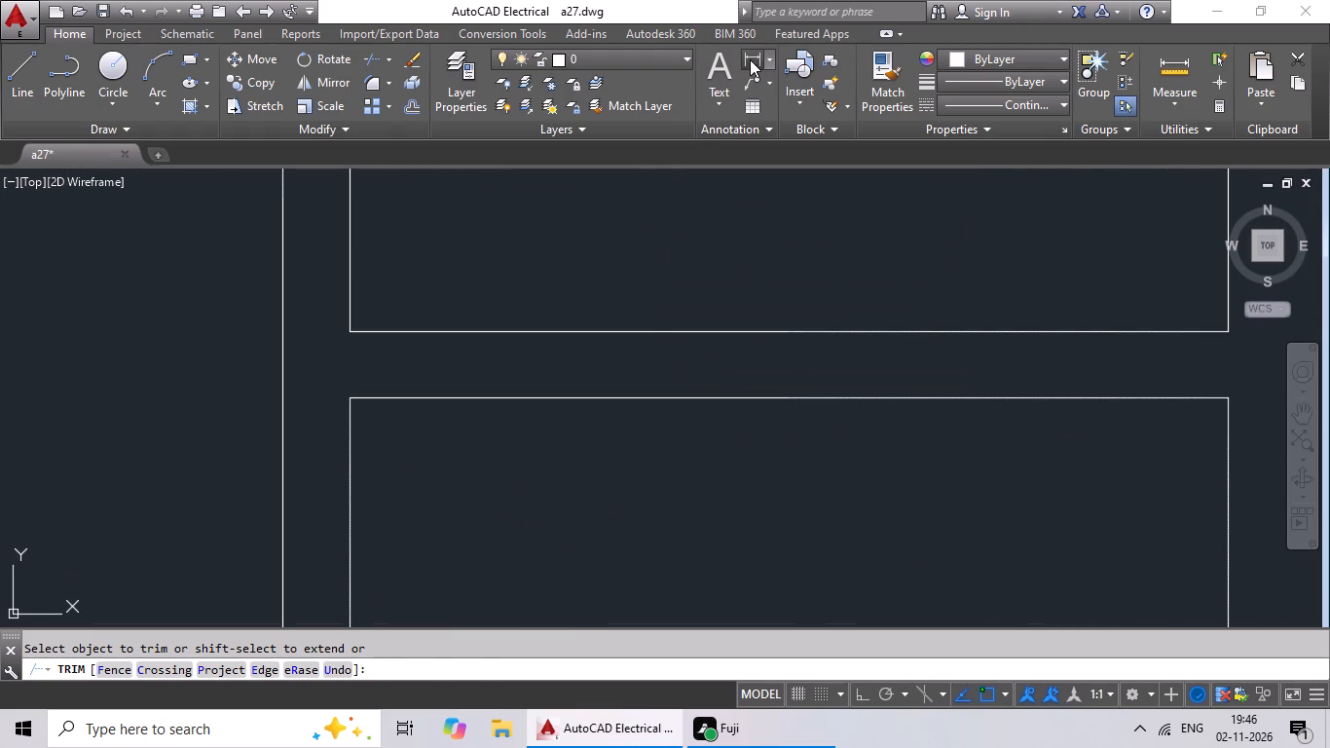
{"action": "left_click", "coordinate": [742, 331]}
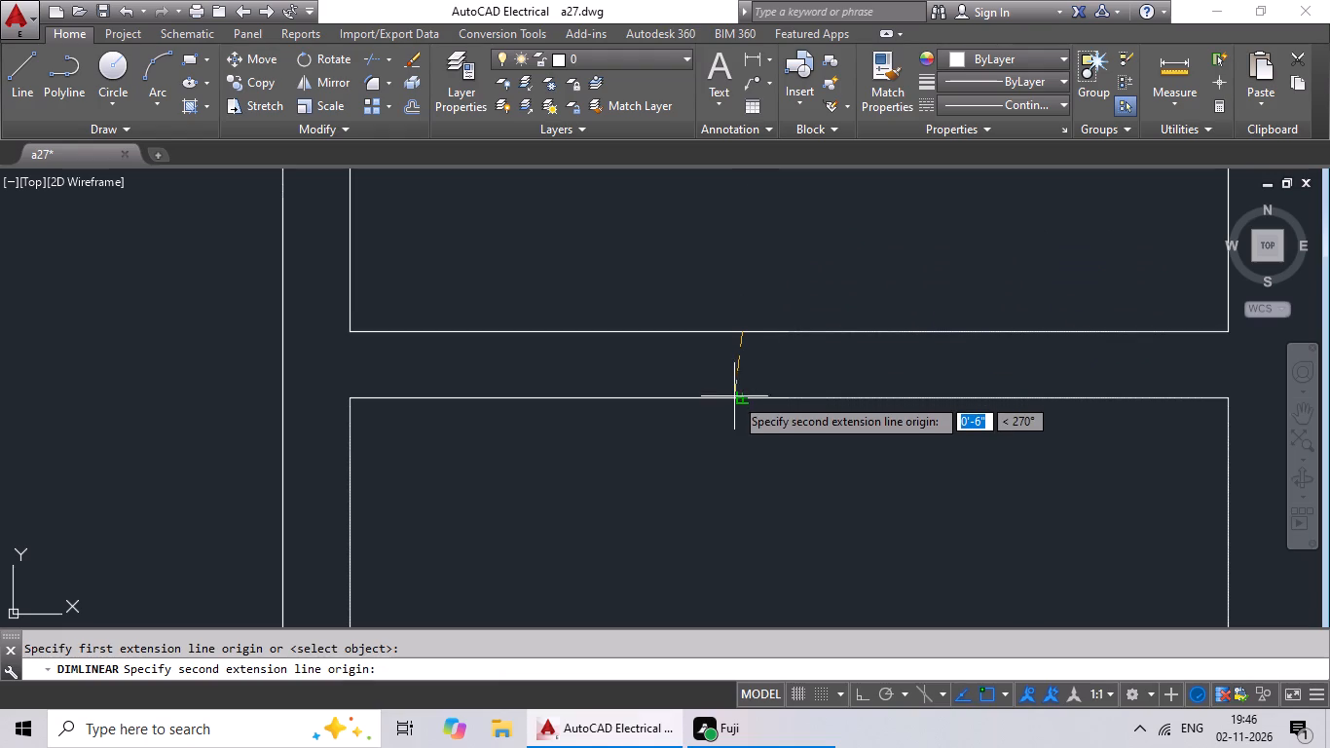
{"action": "left_click", "coordinate": [740, 399]}
{"action": "scroll", "coordinate": [688, 420], "scroll_direction": "down", "scroll_amount": 3}
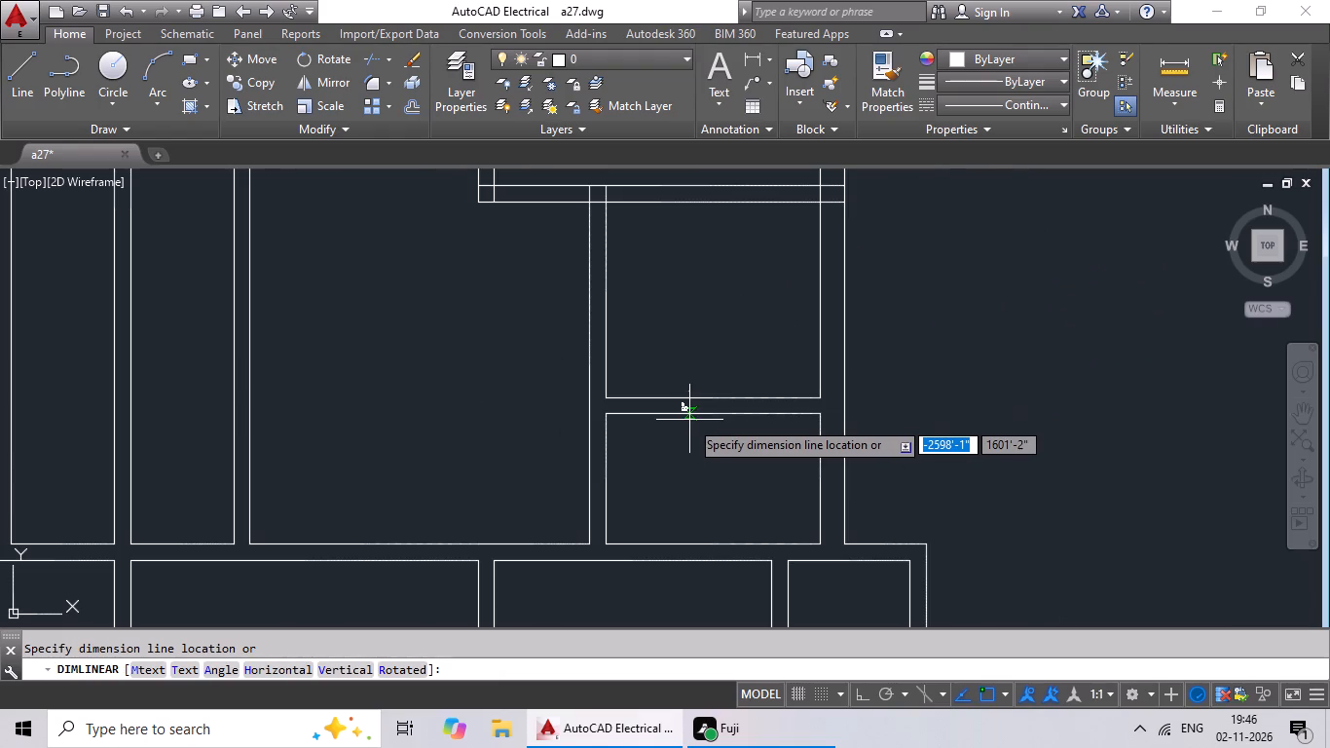
{"action": "key", "text": "Escape"}
{"action": "key", "text": "Escape"}
{"action": "key", "text": "Escape"}
{"action": "key", "text": "Escape"}
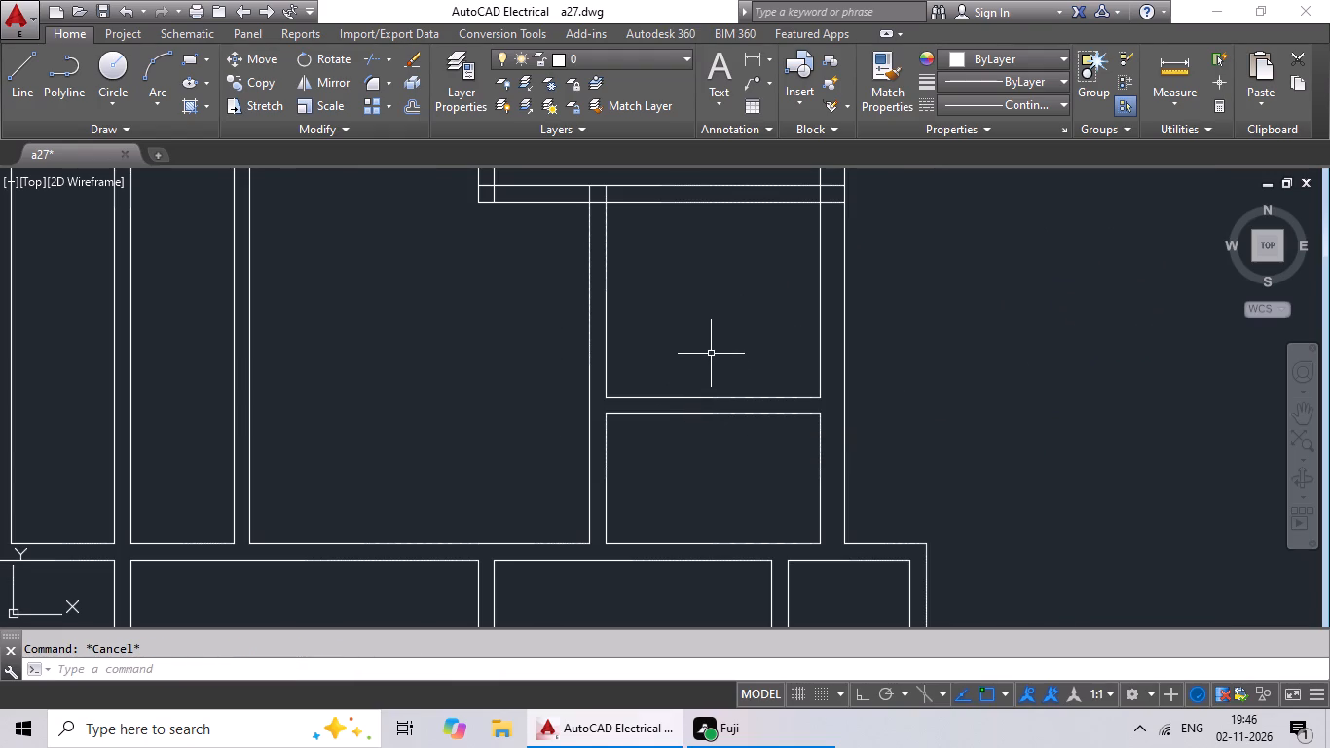
{"action": "key", "text": "r"}
{"action": "key", "text": "Escape"}
{"action": "key", "text": "Escape"}
{"action": "key", "text": "Escape"}
Trim the crossing lines where the right wing's lower horizontal partition meets the outer wall.
{"action": "type", "text": "tr"}
{"action": "key", "text": "space"}
{"action": "key", "text": "space"}
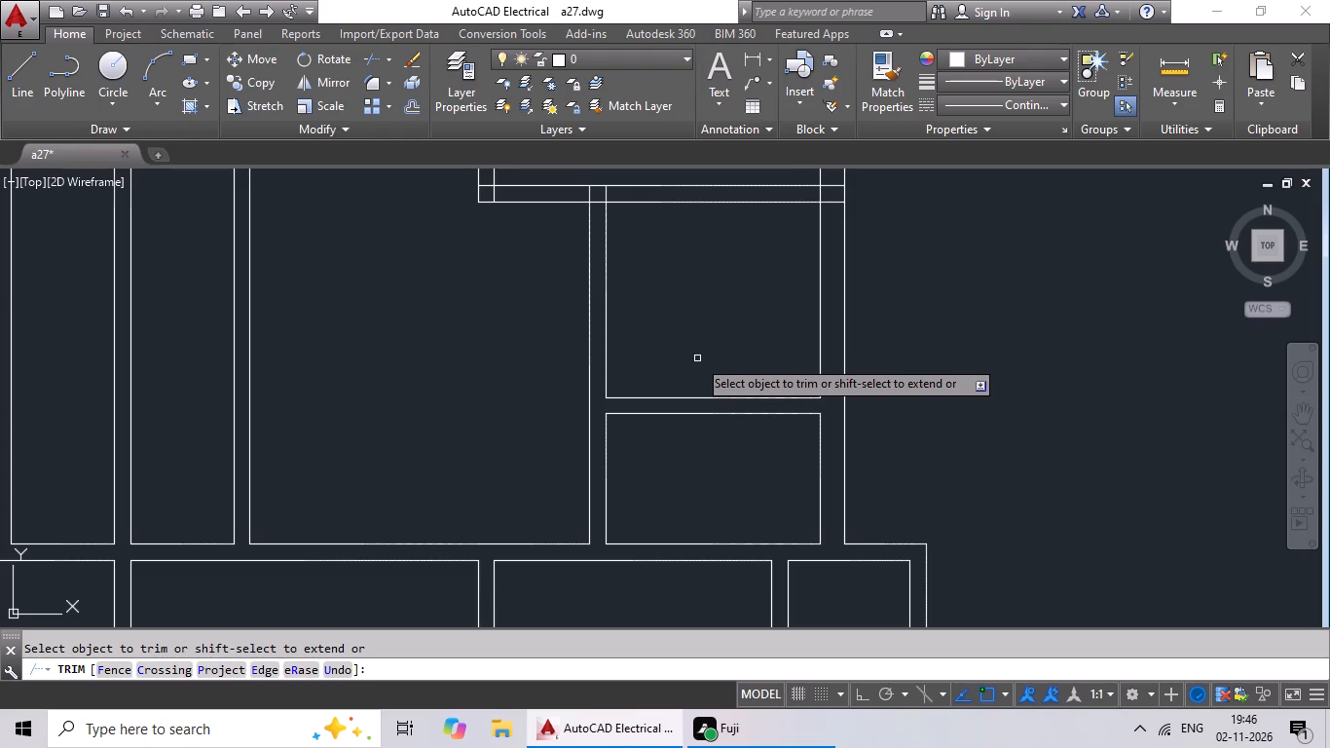
{"action": "middle_click_drag", "start_coordinate": [695, 297], "coordinate": [597, 435]}
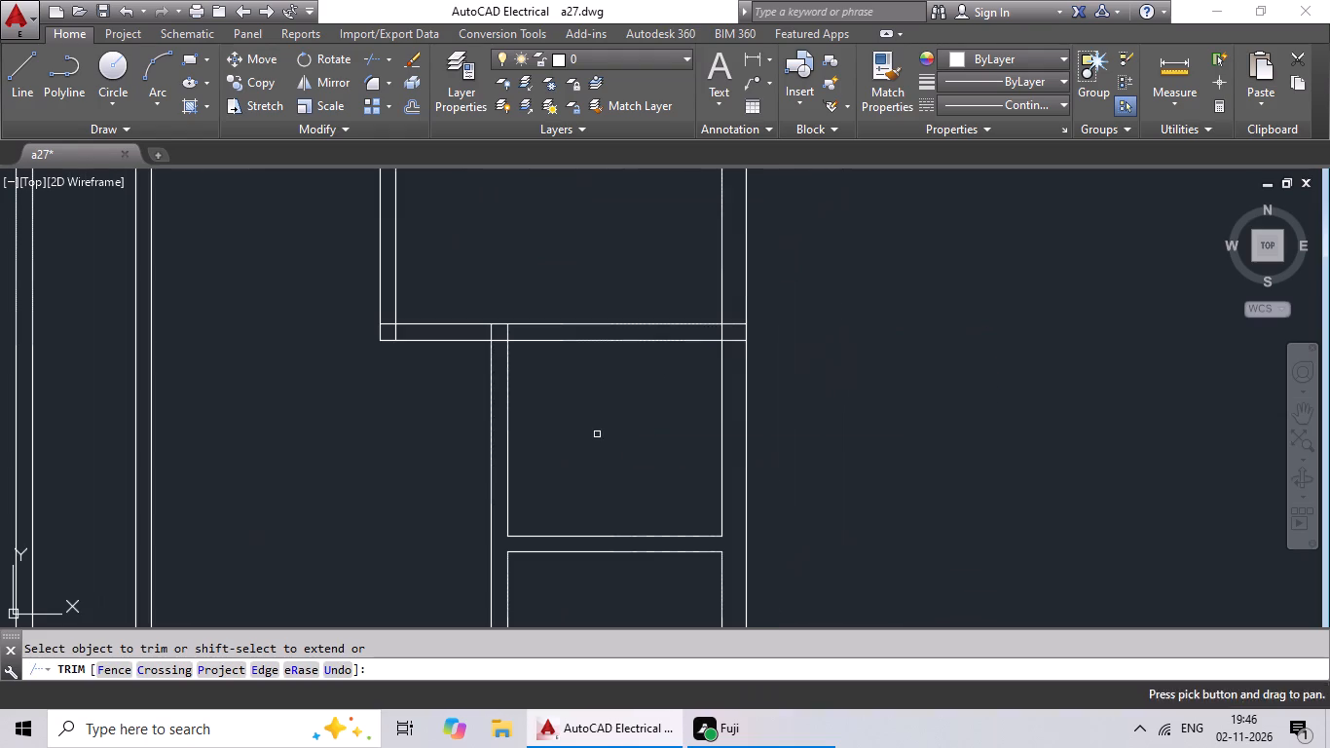
{"action": "scroll", "coordinate": [746, 301], "scroll_direction": "up", "scroll_amount": 3}
{"action": "left_click_drag", "start_coordinate": [712, 359], "coordinate": [704, 472]}
{"action": "left_click", "coordinate": [704, 467]}
{"action": "left_click_drag", "start_coordinate": [716, 414], "coordinate": [596, 417]}
{"action": "left_click_drag", "start_coordinate": [596, 417], "coordinate": [610, 417]}
Trim the crossing lines where the small rooms' vertical wall meets the right wing's lower horizontal partition.
{"action": "scroll", "coordinate": [711, 423], "scroll_direction": "down", "scroll_amount": 3}
{"action": "scroll", "coordinate": [486, 427], "scroll_direction": "up", "scroll_amount": 4}
{"action": "left_click_drag", "start_coordinate": [502, 401], "coordinate": [231, 390]}
{"action": "left_click_drag", "start_coordinate": [231, 390], "coordinate": [244, 390]}
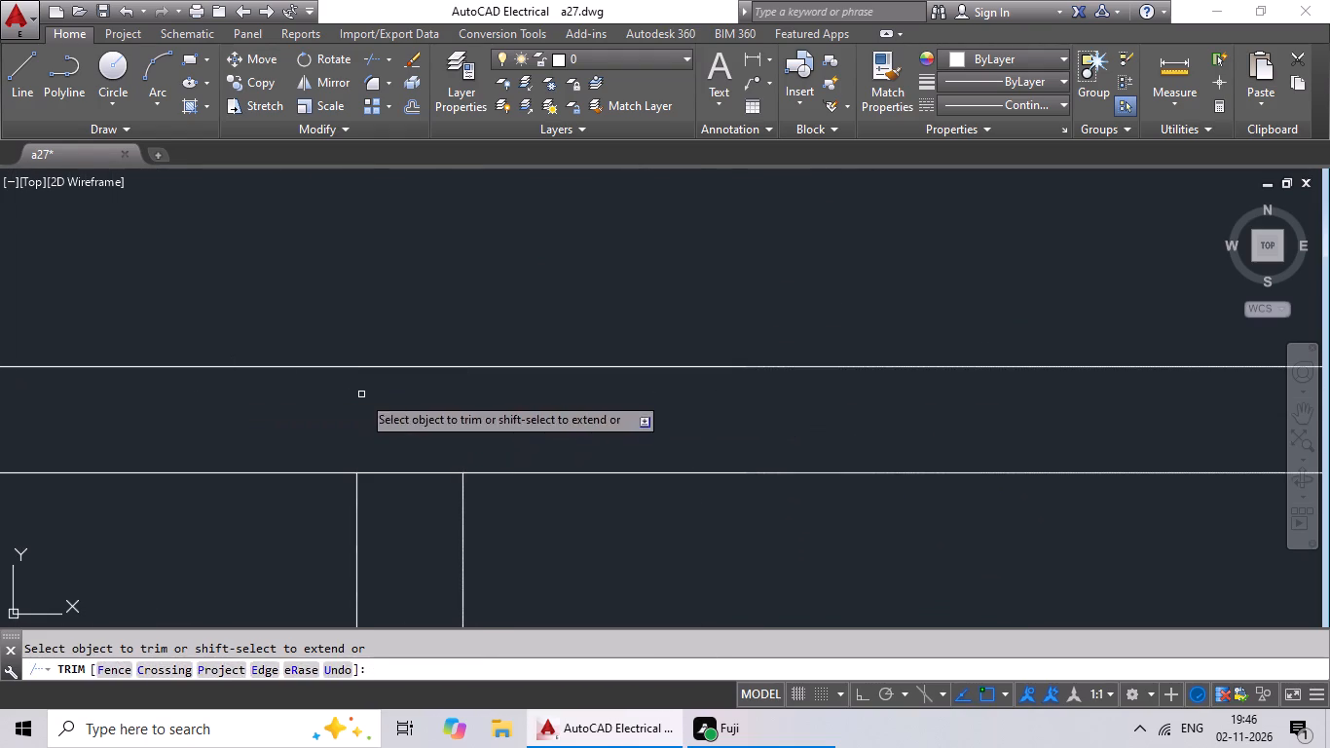
{"action": "left_click_drag", "start_coordinate": [366, 415], "coordinate": [390, 496]}
{"action": "left_click_drag", "start_coordinate": [393, 494], "coordinate": [442, 483]}
Trim the overlapping wall lines at the inner corner of the right wing's lower horizontal partition.
{"action": "middle_click_drag", "start_coordinate": [343, 430], "coordinate": [844, 409]}
{"action": "middle_click_drag", "start_coordinate": [285, 366], "coordinate": [392, 361]}
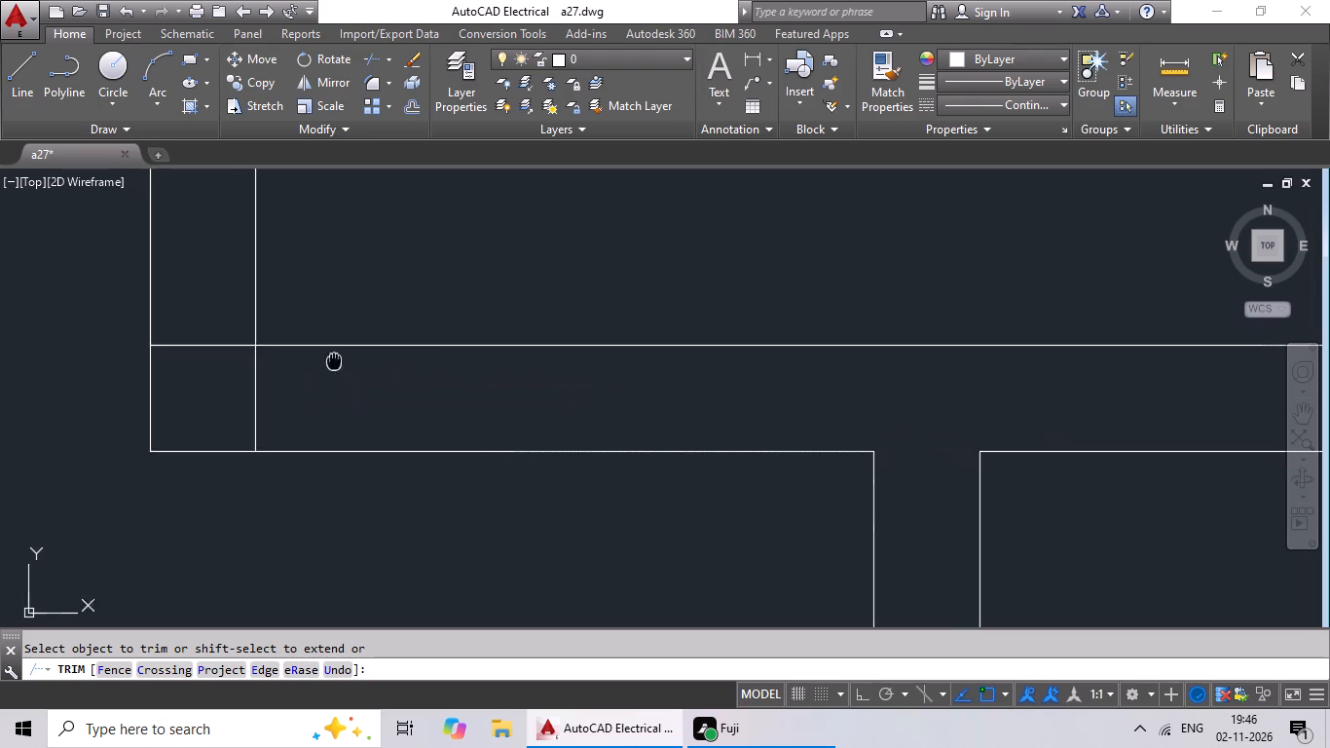
{"action": "middle_click_drag", "start_coordinate": [392, 361], "coordinate": [585, 361]}
{"action": "left_click_drag", "start_coordinate": [582, 385], "coordinate": [508, 407]}
{"action": "left_click", "coordinate": [509, 410]}
{"action": "left_click_drag", "start_coordinate": [497, 305], "coordinate": [483, 357]}
{"action": "left_click", "coordinate": [485, 356]}
Trim the crossing lines where the right wing's upper horizontal partition meets its inner vertical wall.
{"action": "scroll", "coordinate": [597, 371], "scroll_direction": "down", "scroll_amount": 4}
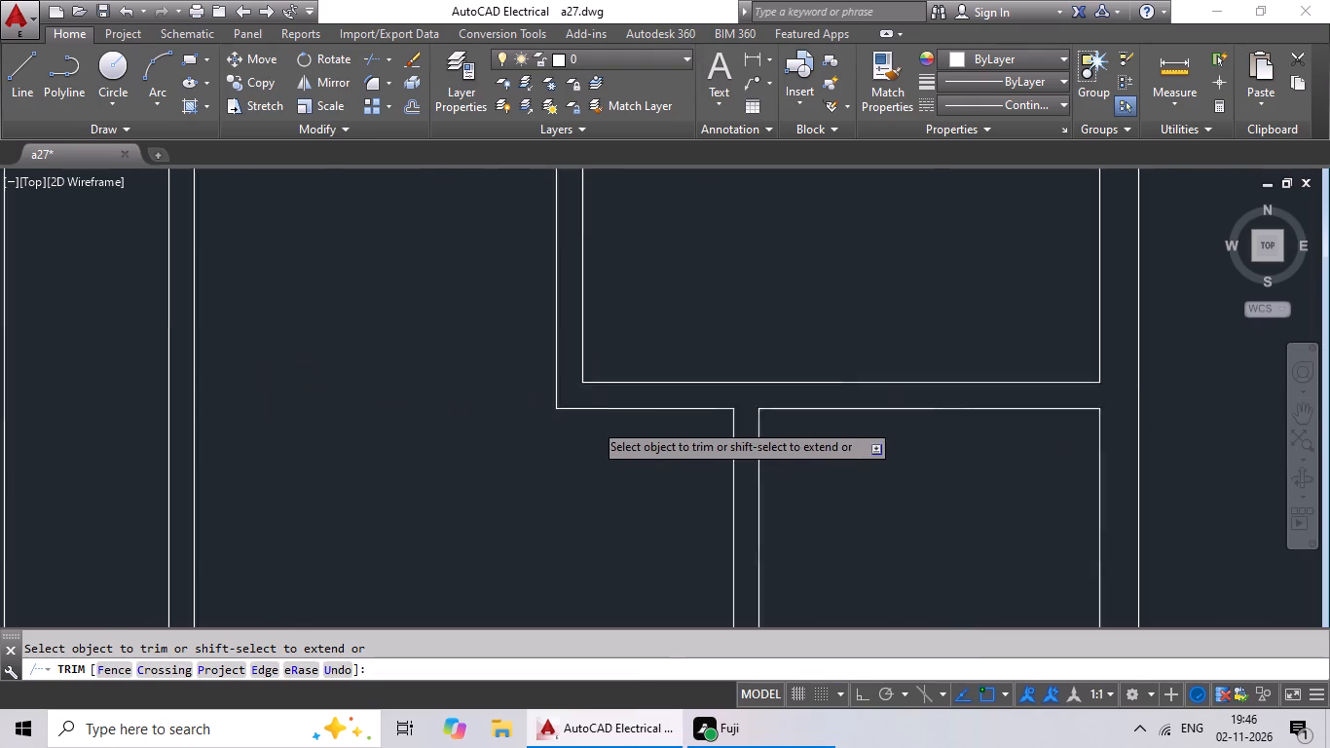
{"action": "scroll", "coordinate": [584, 440], "scroll_direction": "down", "scroll_amount": 2}
{"action": "middle_click_drag", "start_coordinate": [578, 430], "coordinate": [533, 536]}
{"action": "middle_click_drag", "start_coordinate": [594, 427], "coordinate": [559, 502]}
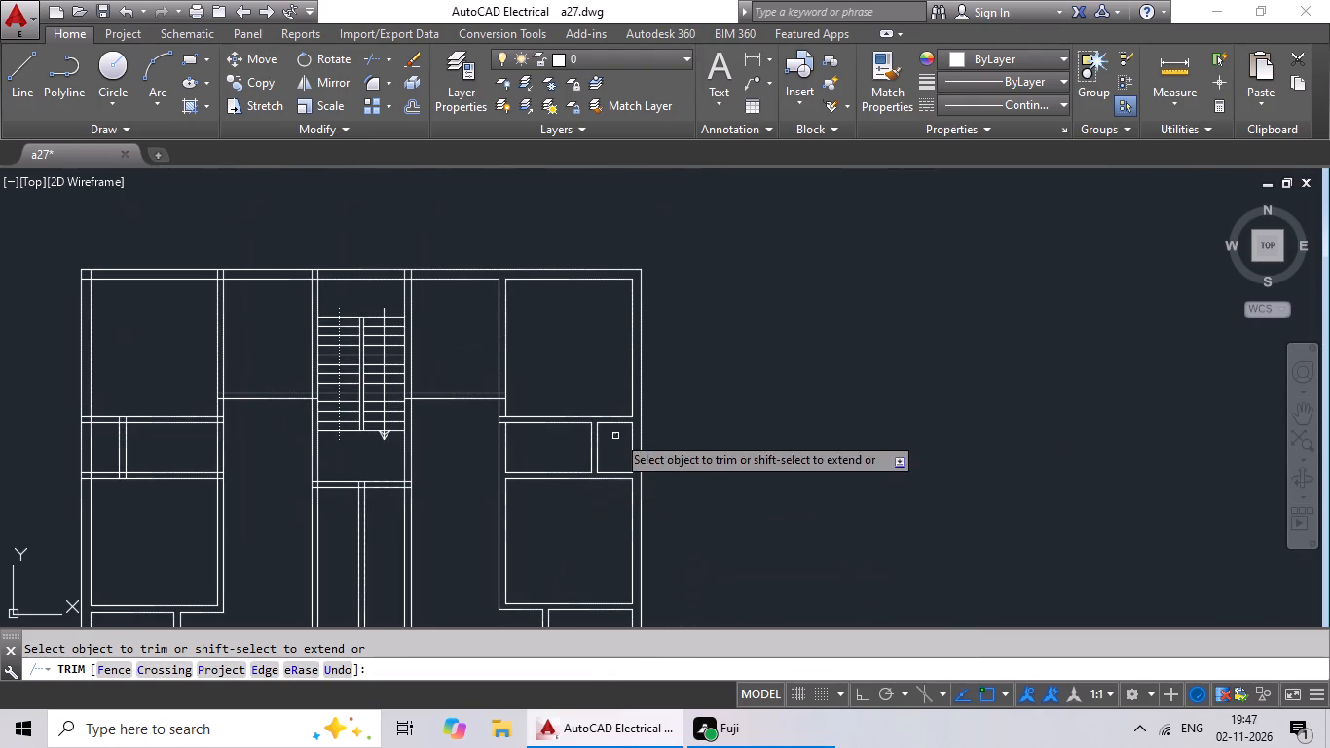
{"action": "scroll", "coordinate": [511, 423], "scroll_direction": "up", "scroll_amount": 5}
{"action": "left_click_drag", "start_coordinate": [399, 422], "coordinate": [399, 468]}
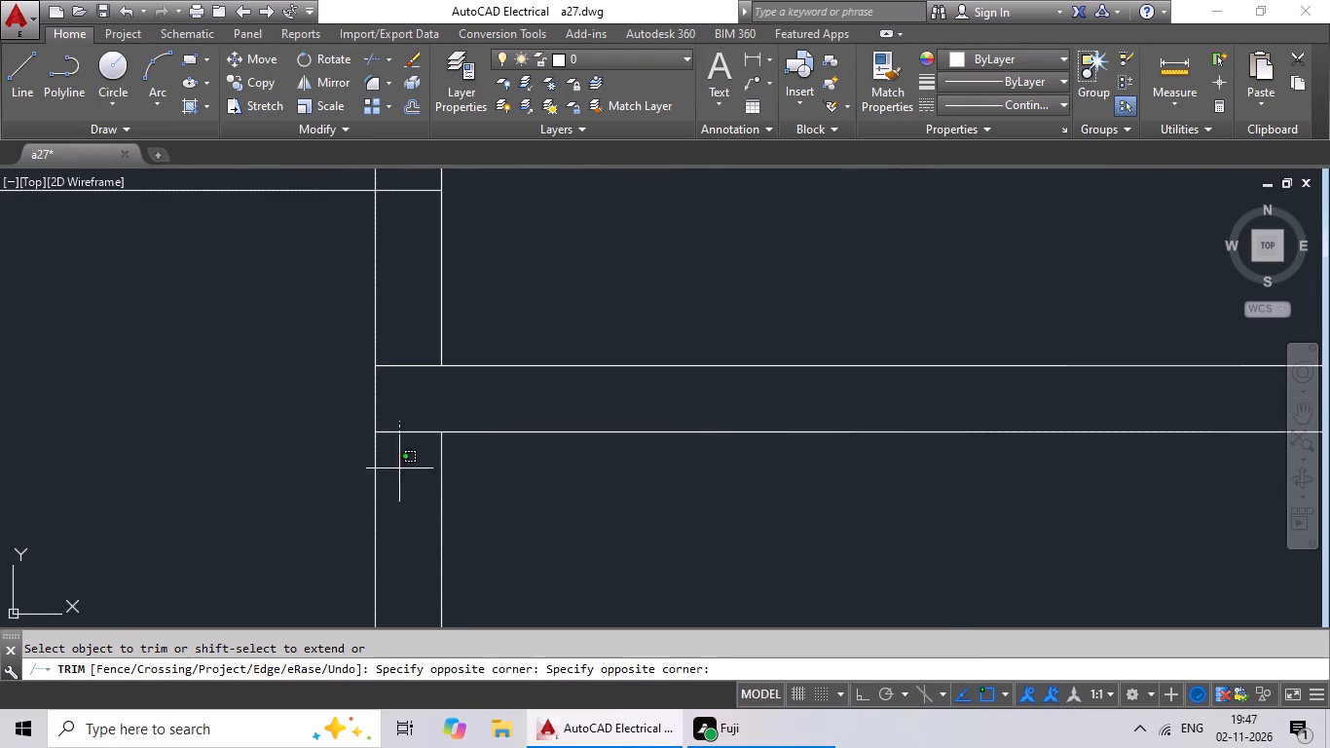
{"action": "left_click_drag", "start_coordinate": [399, 468], "coordinate": [400, 500]}
{"action": "left_click_drag", "start_coordinate": [405, 483], "coordinate": [407, 404]}
{"action": "left_click_drag", "start_coordinate": [398, 332], "coordinate": [400, 410]}
{"action": "left_click", "coordinate": [403, 407]}
Trim the crossing lines where the cross wall from the staircase meets the right wing's inner vertical wall.
{"action": "scroll", "coordinate": [443, 397], "scroll_direction": "down", "scroll_amount": 1}
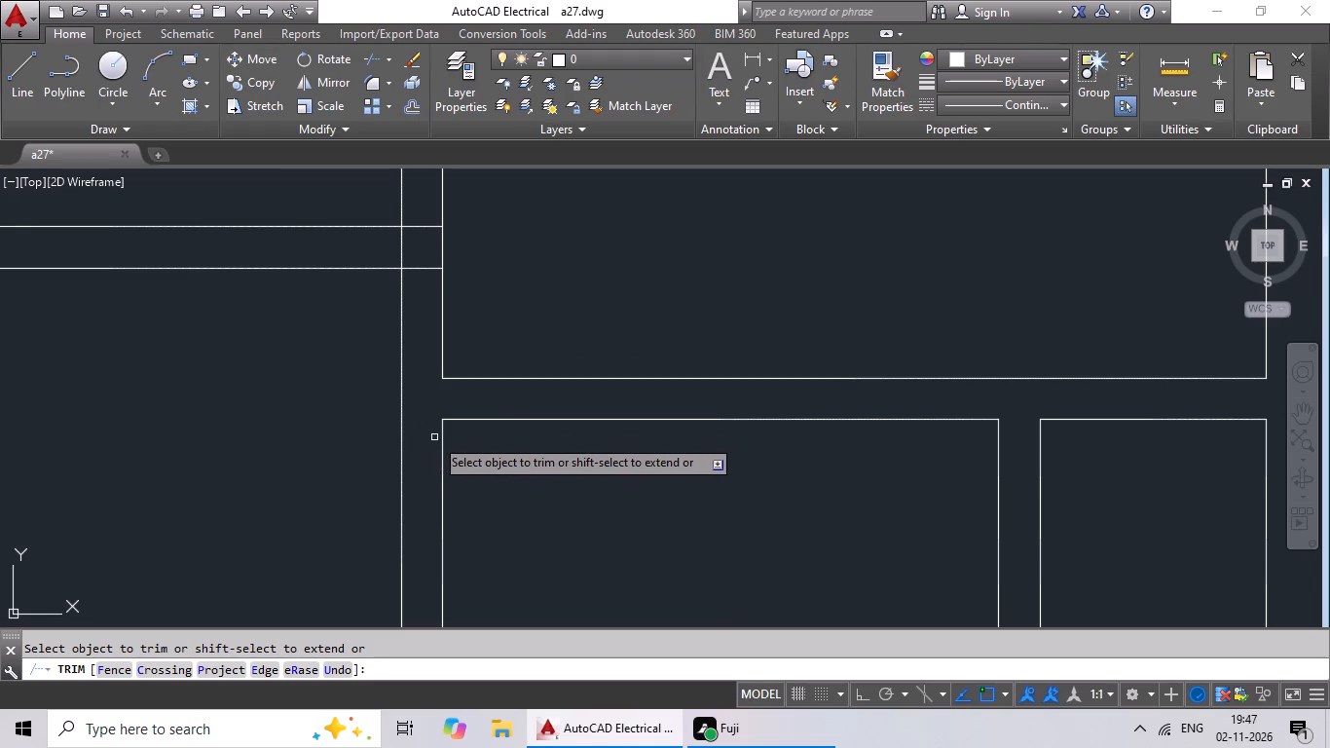
{"action": "scroll", "coordinate": [481, 419], "scroll_direction": "down", "scroll_amount": 3}
{"action": "middle_click_drag", "start_coordinate": [564, 267], "coordinate": [546, 399]}
{"action": "middle_click_drag", "start_coordinate": [539, 405], "coordinate": [583, 291]}
{"action": "scroll", "coordinate": [500, 393], "scroll_direction": "up", "scroll_amount": 5}
{"action": "left_click_drag", "start_coordinate": [435, 296], "coordinate": [454, 446]}
{"action": "left_click", "coordinate": [454, 443]}
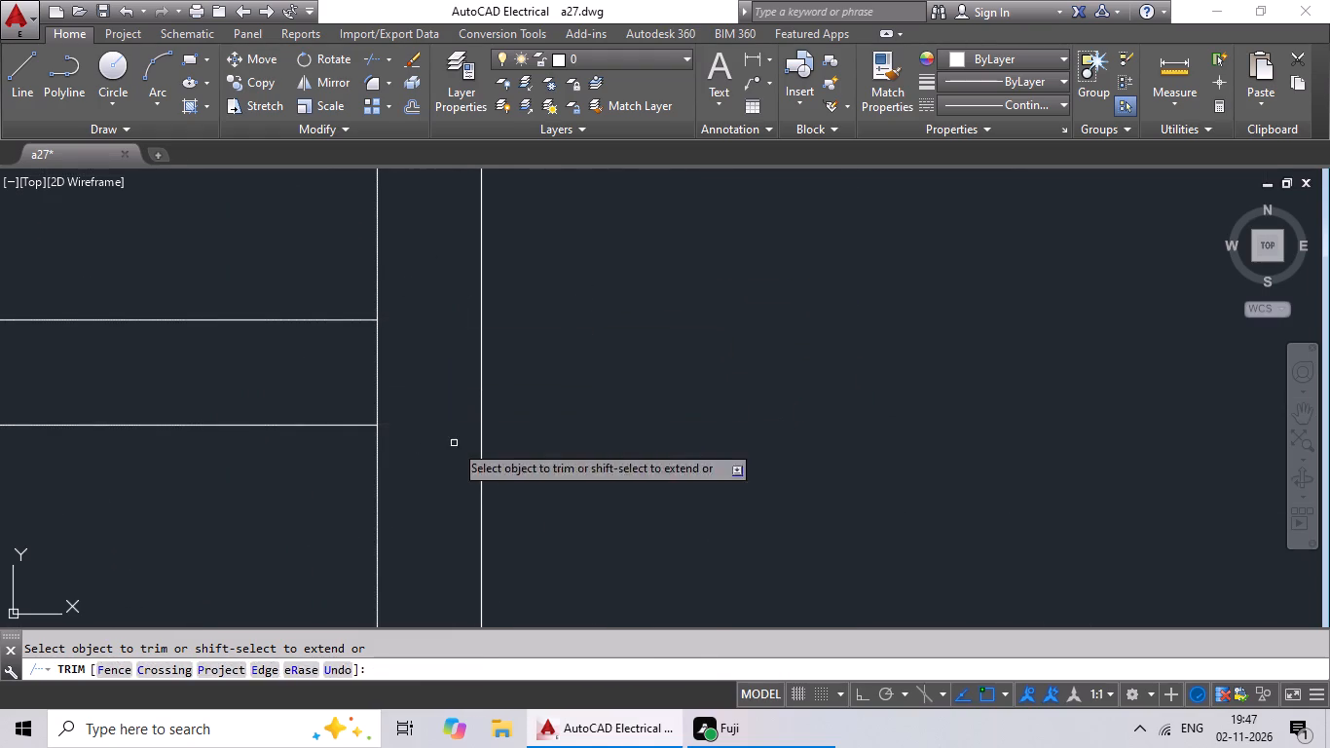
{"action": "left_click_drag", "start_coordinate": [441, 373], "coordinate": [313, 388]}
{"action": "left_click_drag", "start_coordinate": [313, 388], "coordinate": [371, 387]}
Trim the crossing lines where the same cross wall meets the staircase block's right wall.
{"action": "scroll", "coordinate": [431, 369], "scroll_direction": "down", "scroll_amount": 2}
{"action": "middle_click_drag", "start_coordinate": [289, 423], "coordinate": [559, 411]}
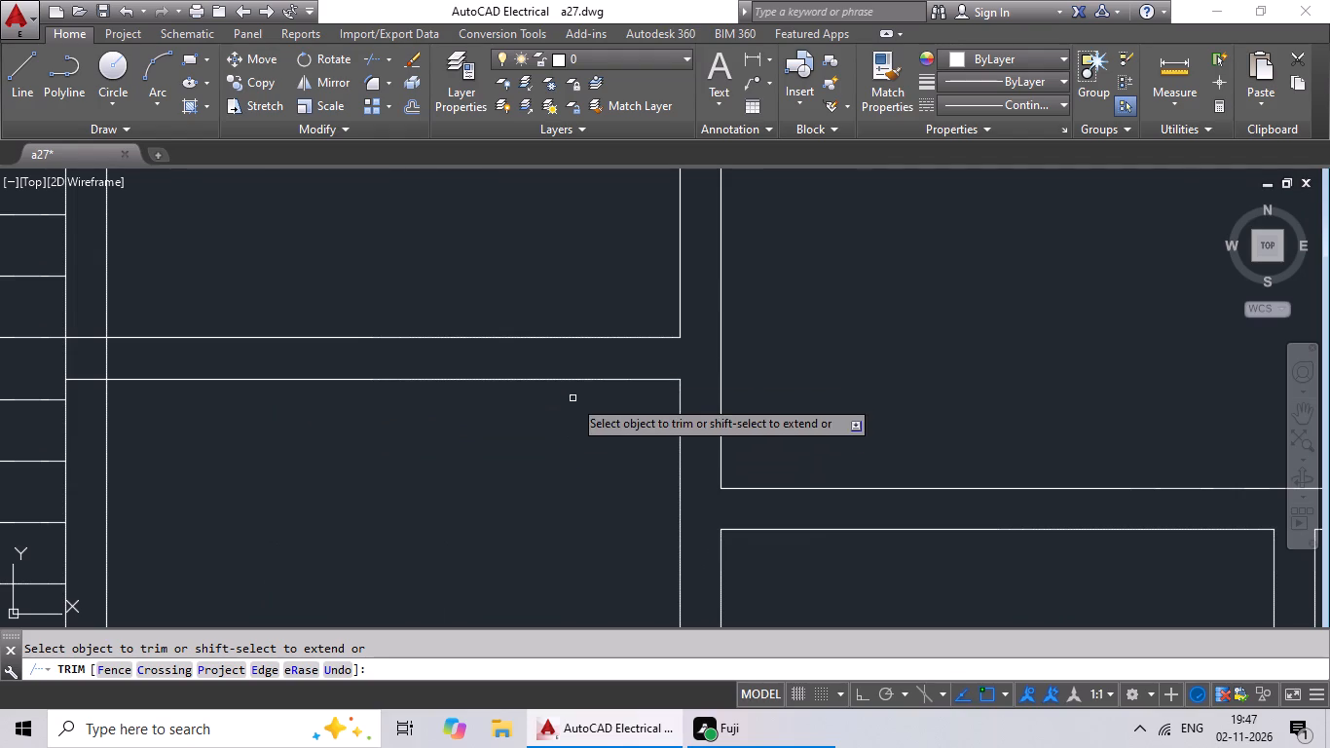
{"action": "scroll", "coordinate": [580, 373], "scroll_direction": "down", "scroll_amount": 2}
{"action": "scroll", "coordinate": [404, 362], "scroll_direction": "up", "scroll_amount": 4}
{"action": "left_click_drag", "start_coordinate": [404, 358], "coordinate": [317, 367]}
{"action": "left_click", "coordinate": [315, 370]}
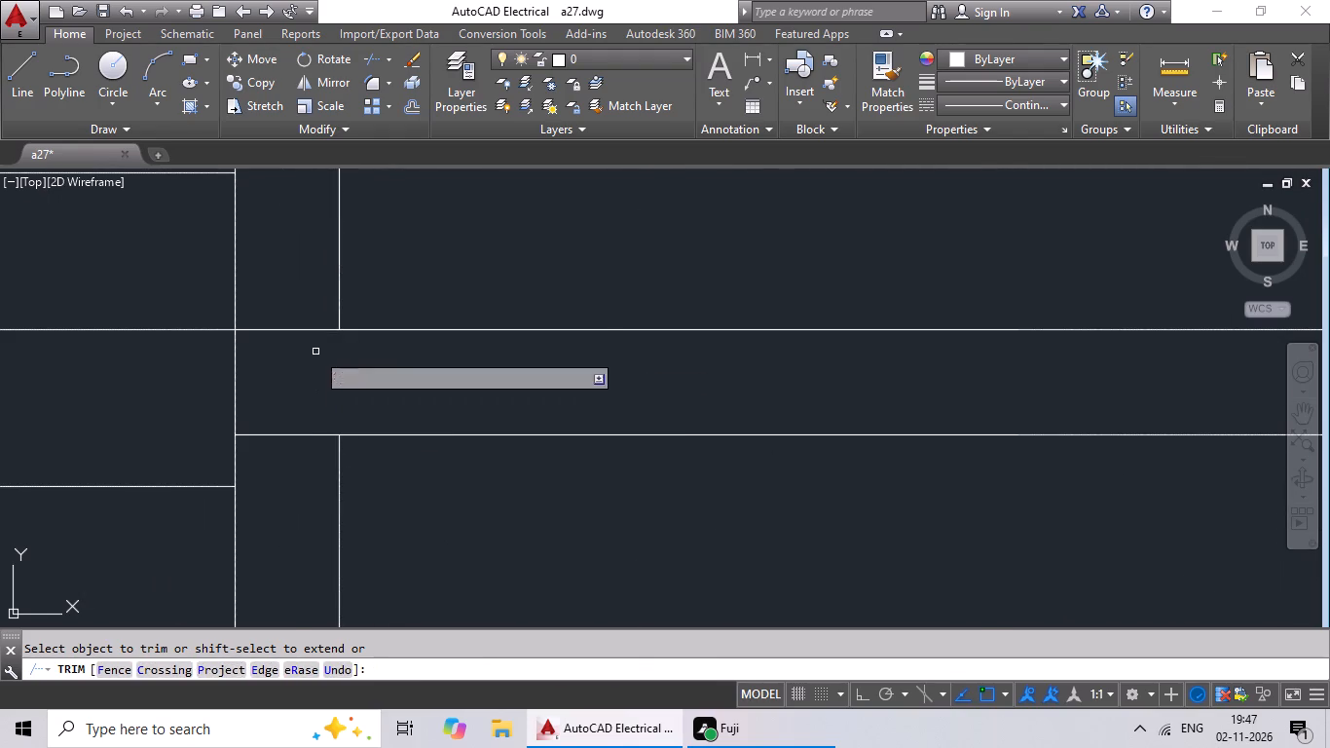
{"action": "left_click_drag", "start_coordinate": [310, 286], "coordinate": [296, 440]}
{"action": "left_click", "coordinate": [294, 458]}
Trim the crossing lines where the horizontal wall below the stairs meets the staircase block's right wall.
{"action": "scroll", "coordinate": [461, 393], "scroll_direction": "down", "scroll_amount": 4}
{"action": "scroll", "coordinate": [582, 412], "scroll_direction": "down", "scroll_amount": 2}
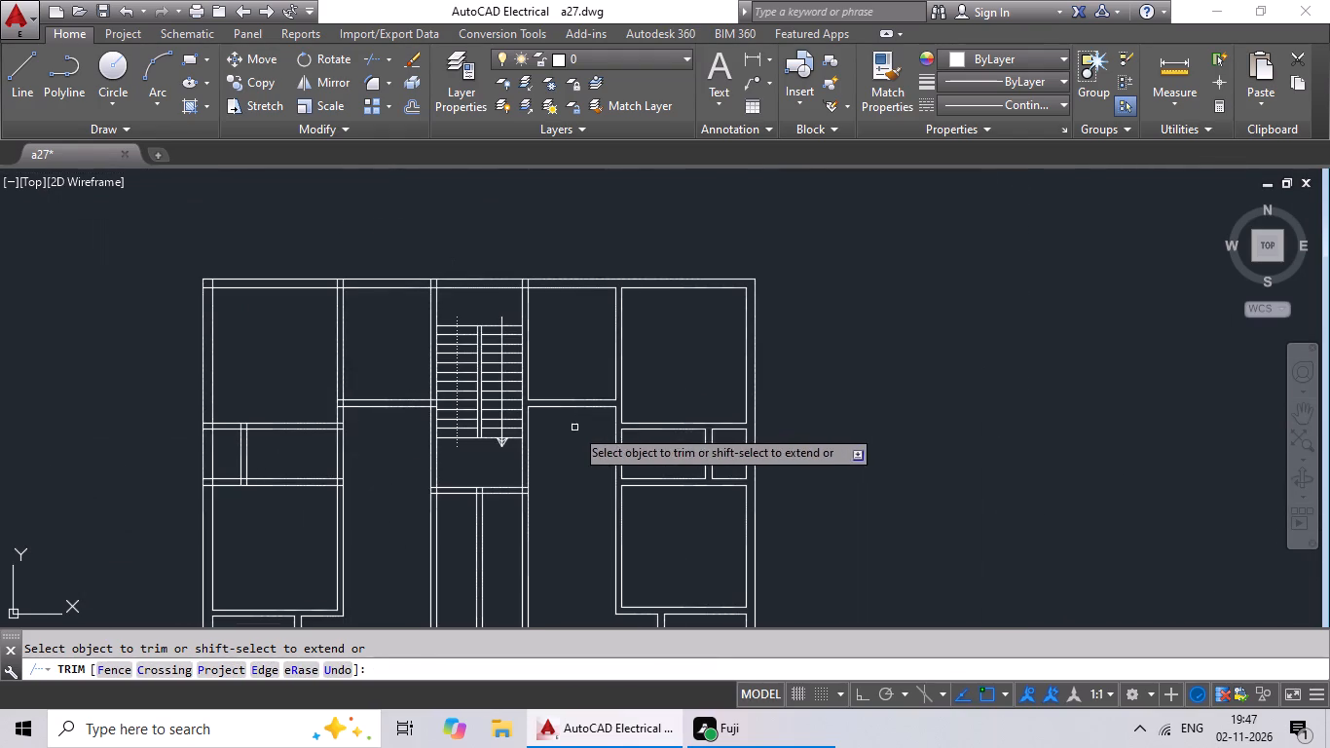
{"action": "middle_click_drag", "start_coordinate": [577, 425], "coordinate": [615, 298]}
{"action": "scroll", "coordinate": [564, 363], "scroll_direction": "up", "scroll_amount": 5}
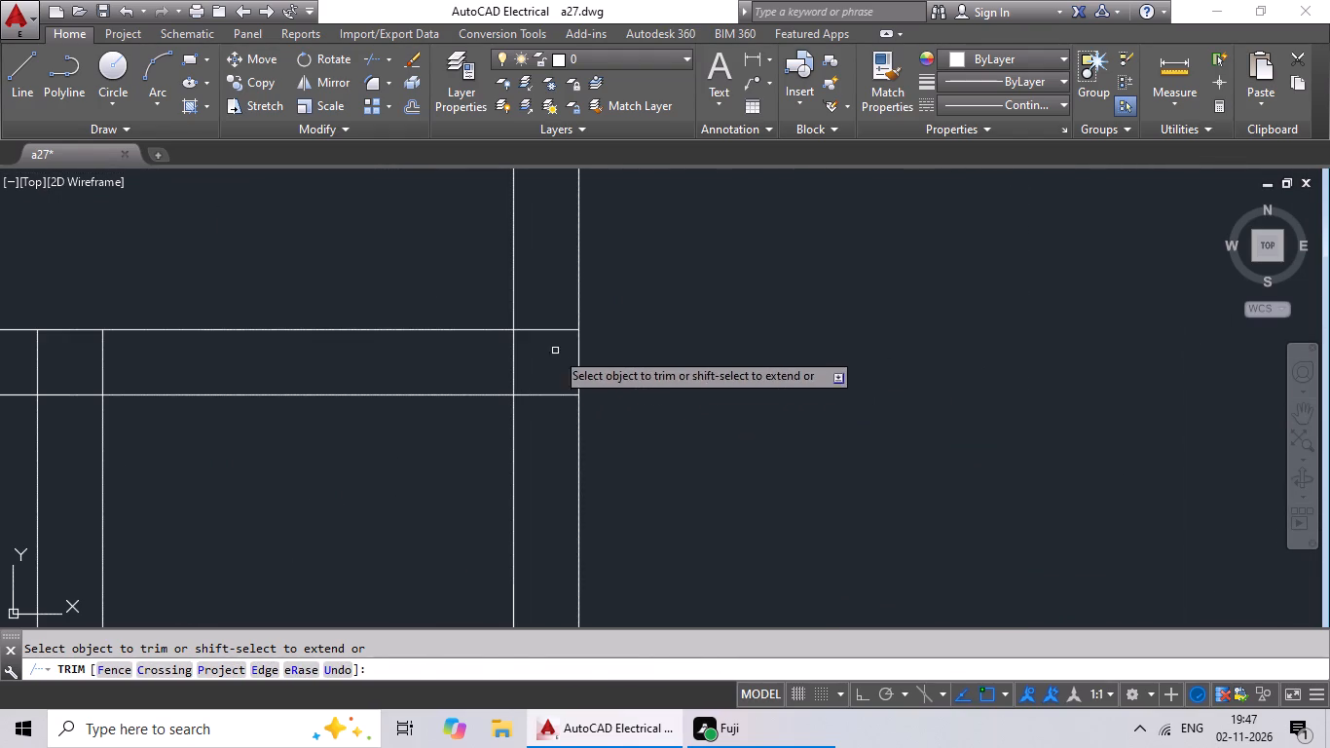
{"action": "left_click_drag", "start_coordinate": [526, 274], "coordinate": [553, 413]}
{"action": "left_click", "coordinate": [553, 413]}
{"action": "left_click_drag", "start_coordinate": [552, 353], "coordinate": [479, 371]}
{"action": "left_click_drag", "start_coordinate": [479, 371], "coordinate": [497, 364]}
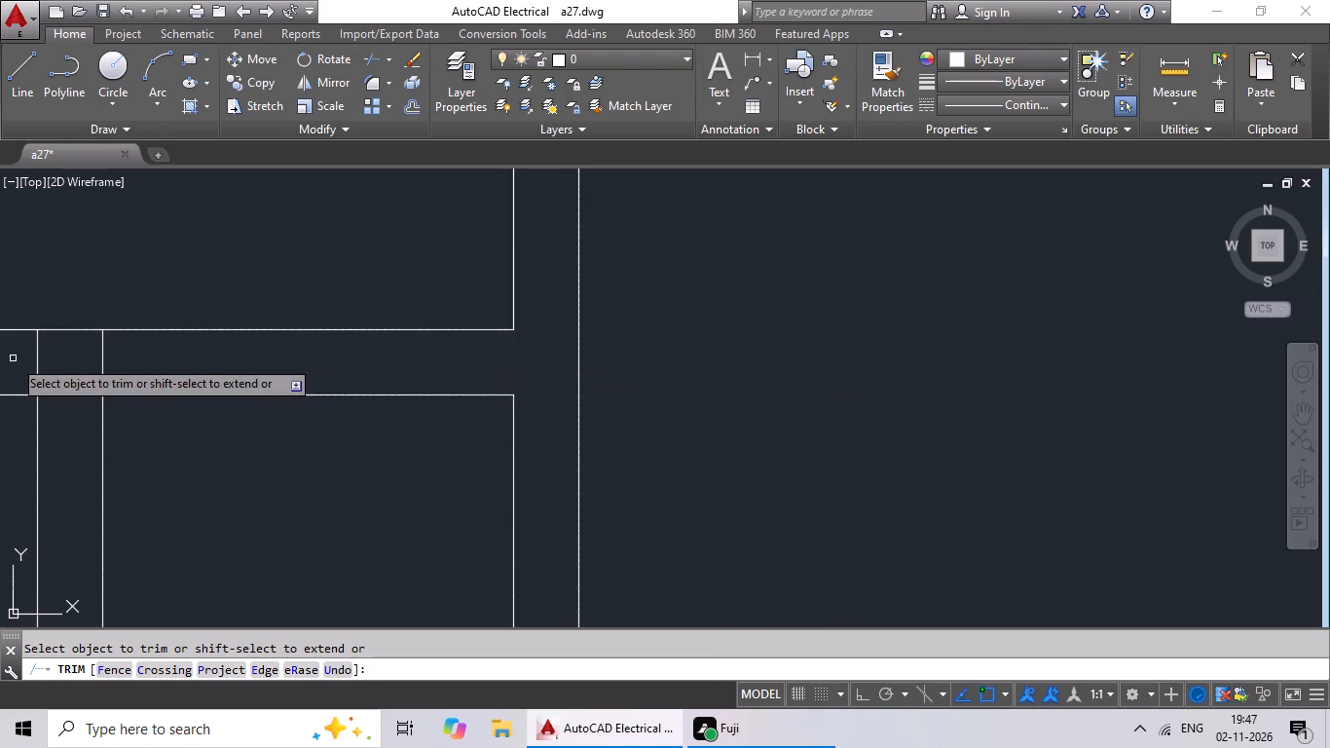
Trim the crossing lines where the central vertical partition meets the horizontal wall below the stairs.
{"action": "middle_click_drag", "start_coordinate": [13, 358], "coordinate": [436, 356]}
{"action": "left_click_drag", "start_coordinate": [565, 335], "coordinate": [322, 346]}
{"action": "left_click_drag", "start_coordinate": [322, 346], "coordinate": [363, 354]}
{"action": "left_click_drag", "start_coordinate": [550, 360], "coordinate": [508, 431]}
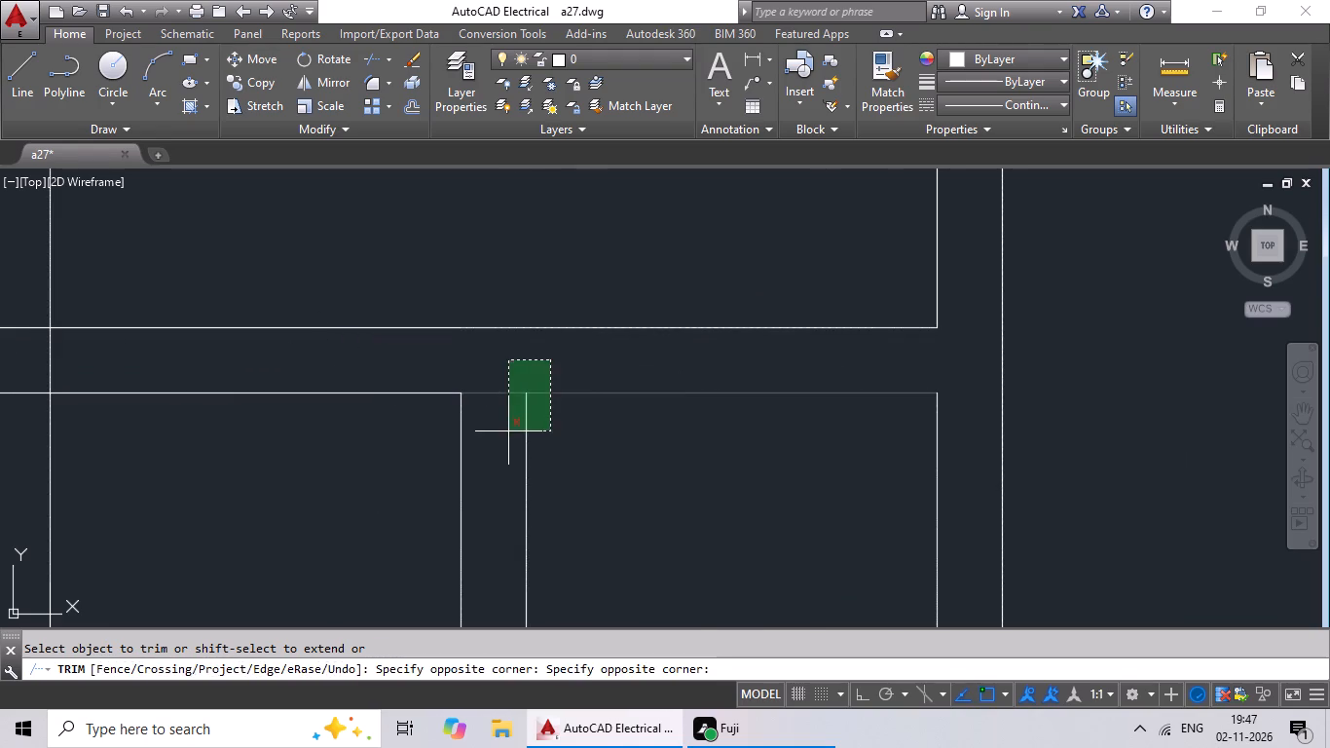
{"action": "left_click_drag", "start_coordinate": [508, 431], "coordinate": [509, 392]}
{"action": "left_click_drag", "start_coordinate": [504, 355], "coordinate": [490, 426]}
{"action": "left_click", "coordinate": [490, 426]}
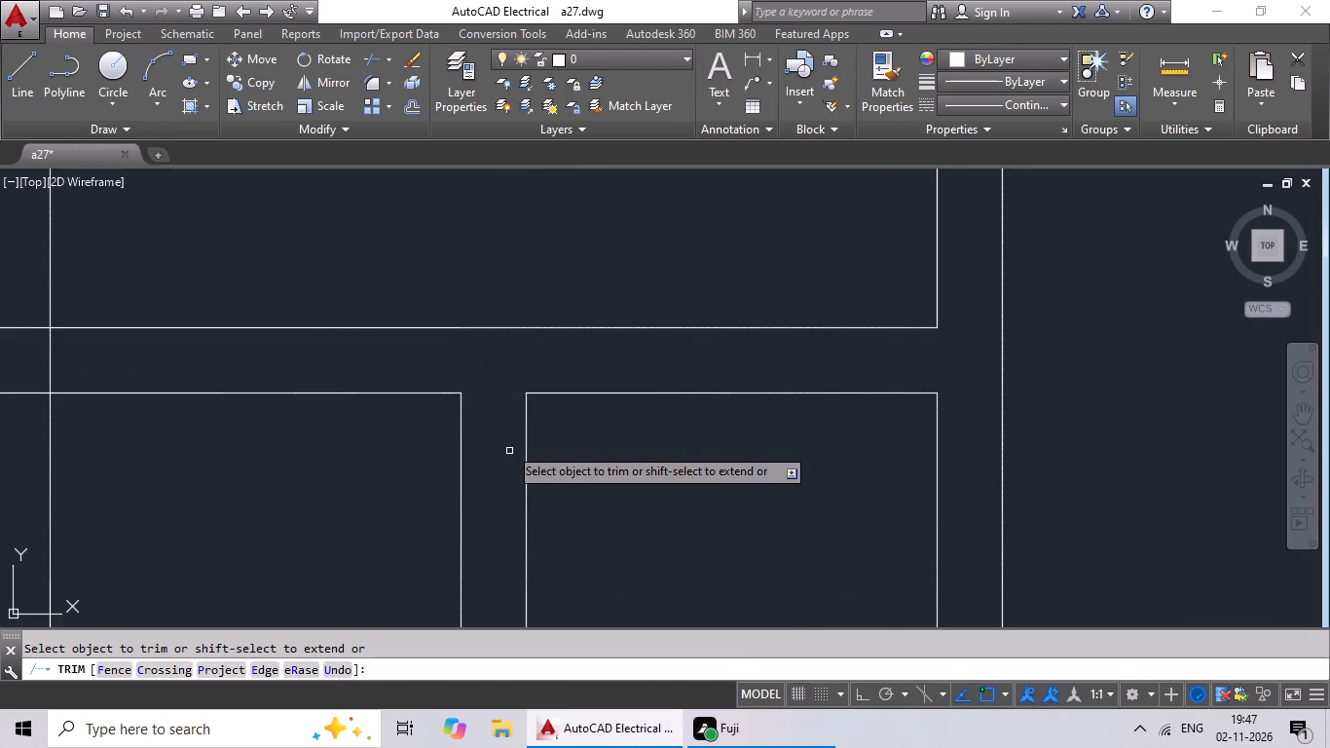
Trim the crossing lines where the short partition meets the lower cross wall in the left wing.
{"action": "scroll", "coordinate": [555, 433], "scroll_direction": "down", "scroll_amount": 3}
{"action": "middle_click_drag", "start_coordinate": [378, 450], "coordinate": [731, 412]}
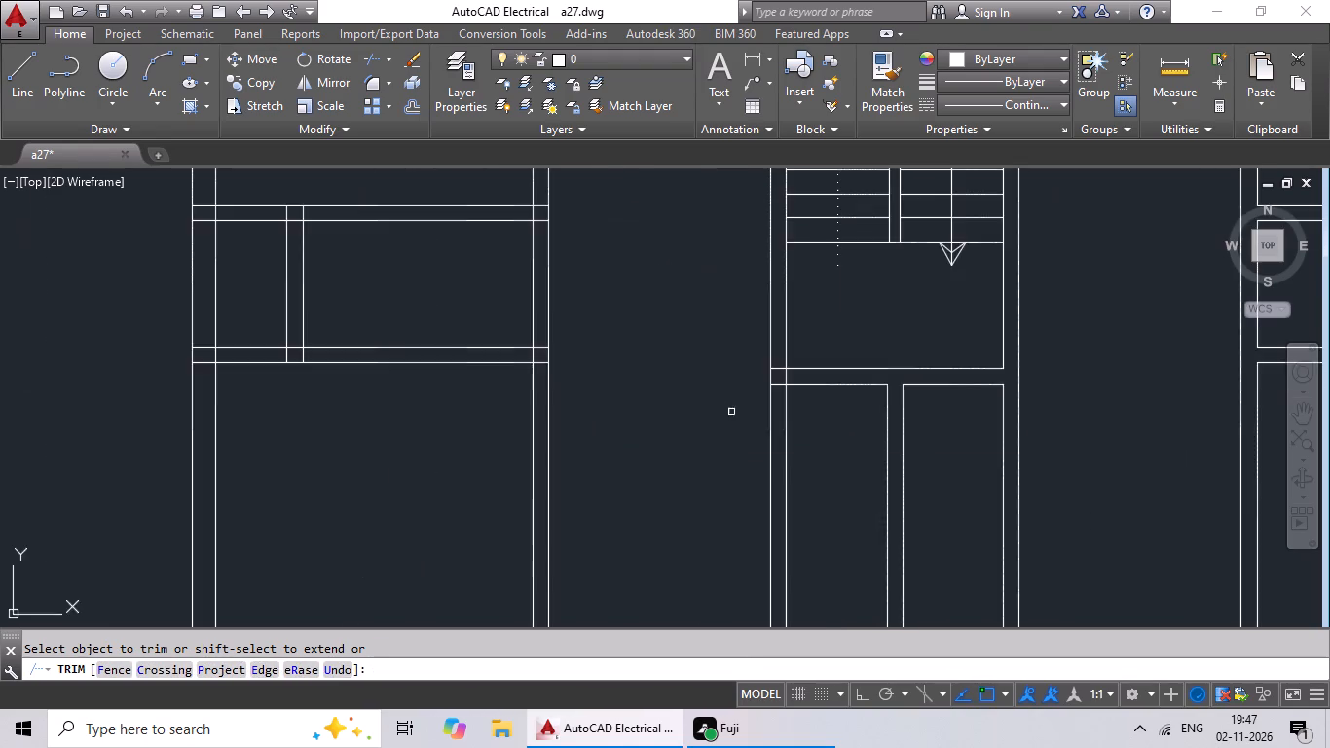
{"action": "scroll", "coordinate": [721, 412], "scroll_direction": "down", "scroll_amount": 1}
{"action": "middle_click_drag", "start_coordinate": [687, 431], "coordinate": [687, 317]}
{"action": "scroll", "coordinate": [688, 332], "scroll_direction": "down", "scroll_amount": 2}
{"action": "middle_click_drag", "start_coordinate": [687, 341], "coordinate": [686, 324]}
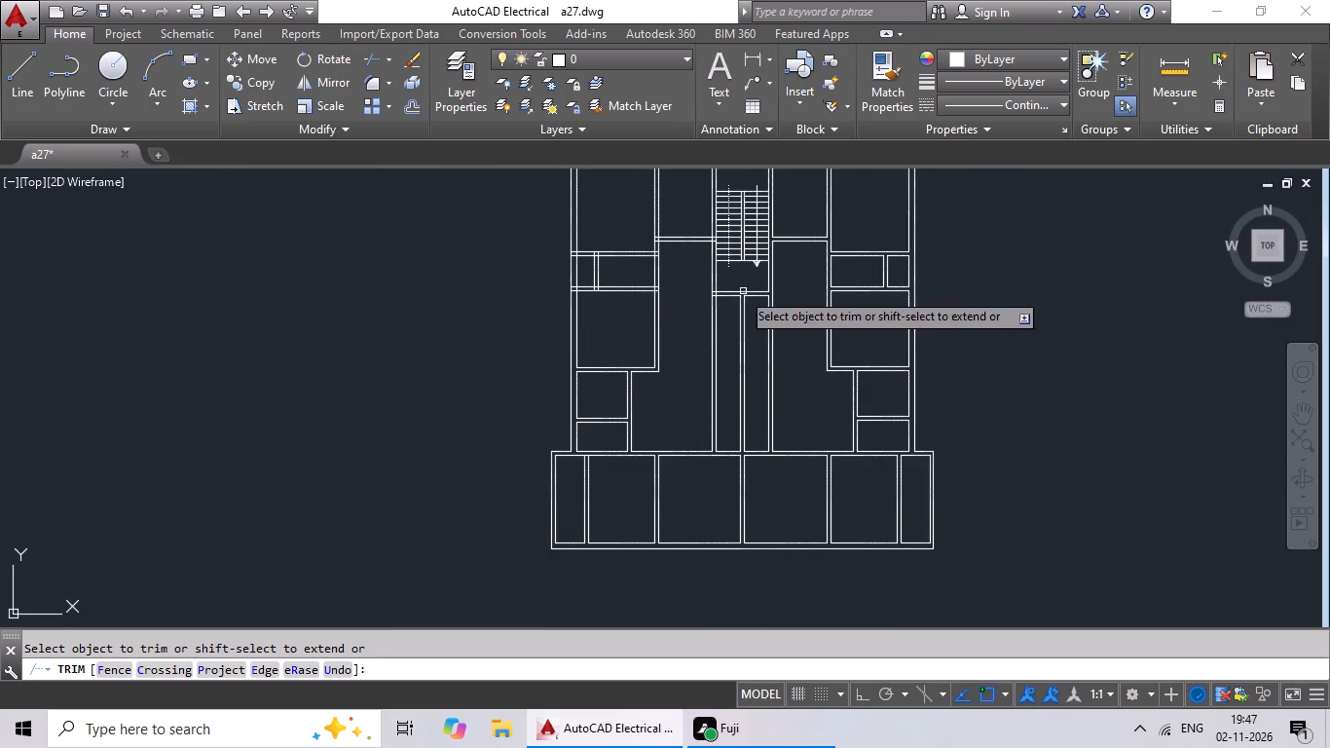
{"action": "scroll", "coordinate": [639, 286], "scroll_direction": "up", "scroll_amount": 5}
{"action": "scroll", "coordinate": [790, 314], "scroll_direction": "up", "scroll_amount": 3}
{"action": "middle_click_drag", "start_coordinate": [818, 300], "coordinate": [516, 301]}
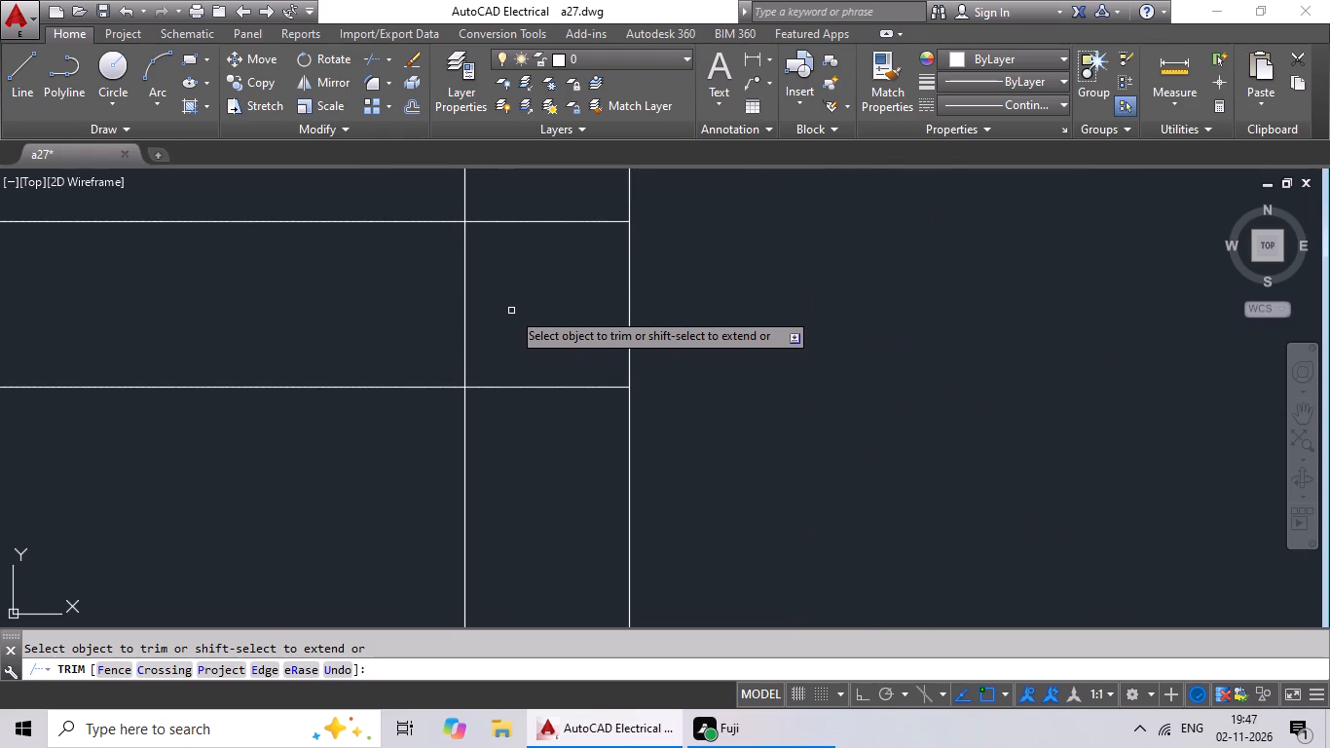
{"action": "scroll", "coordinate": [573, 236], "scroll_direction": "down", "scroll_amount": 6}
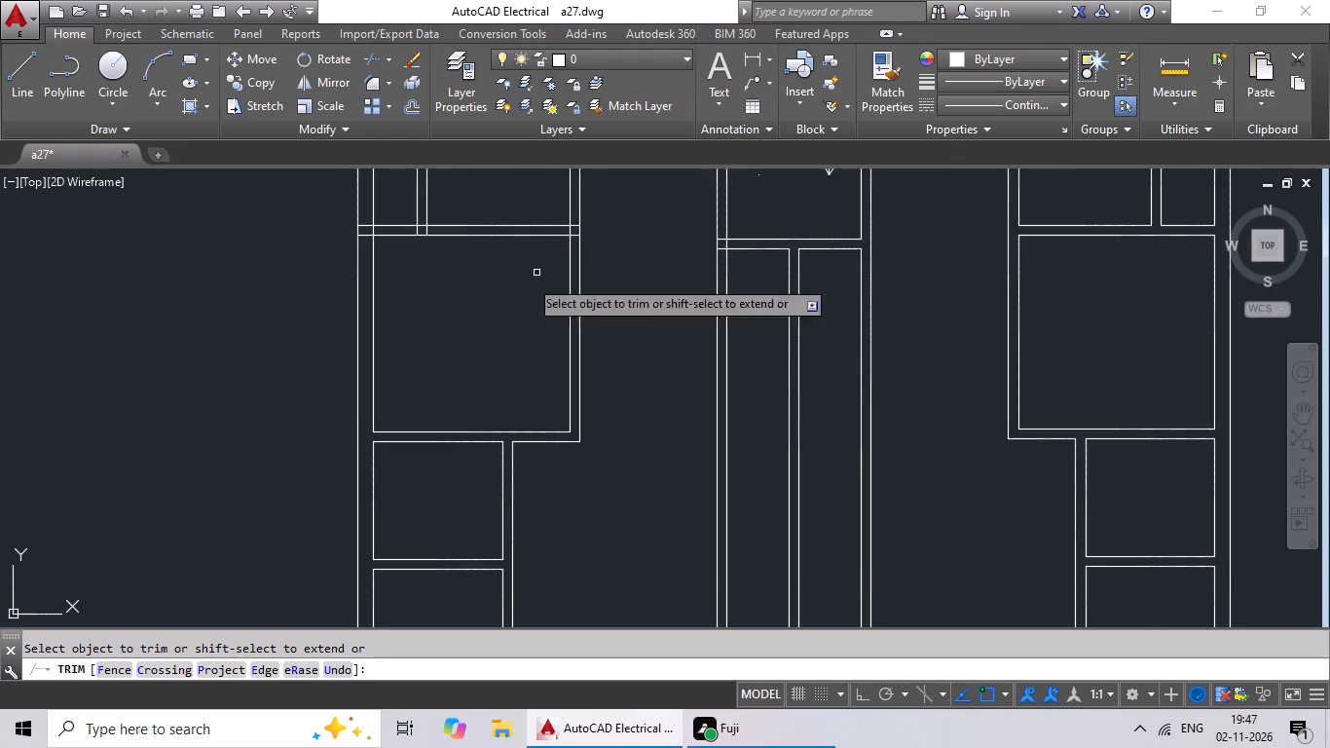
{"action": "middle_click_drag", "start_coordinate": [467, 299], "coordinate": [465, 396]}
{"action": "scroll", "coordinate": [420, 326], "scroll_direction": "up", "scroll_amount": 5}
{"action": "left_click_drag", "start_coordinate": [563, 284], "coordinate": [397, 317]}
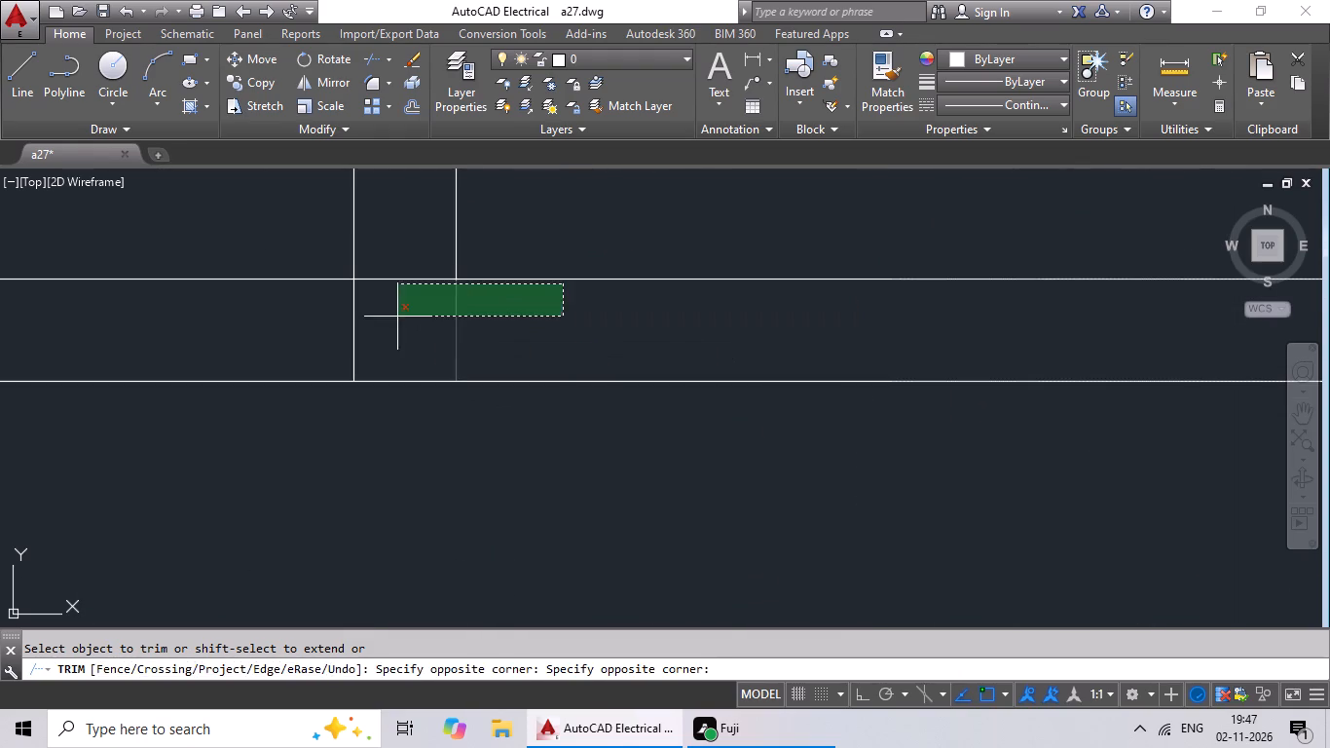
{"action": "left_click_drag", "start_coordinate": [397, 317], "coordinate": [382, 319]}
{"action": "left_click", "coordinate": [346, 323]}
{"action": "left_click_drag", "start_coordinate": [405, 259], "coordinate": [394, 320]}
{"action": "left_click", "coordinate": [394, 320]}
Trim the crossing lines where the left wing's lower cross wall meets the left outer wall.
{"action": "scroll", "coordinate": [468, 297], "scroll_direction": "down", "scroll_amount": 5}
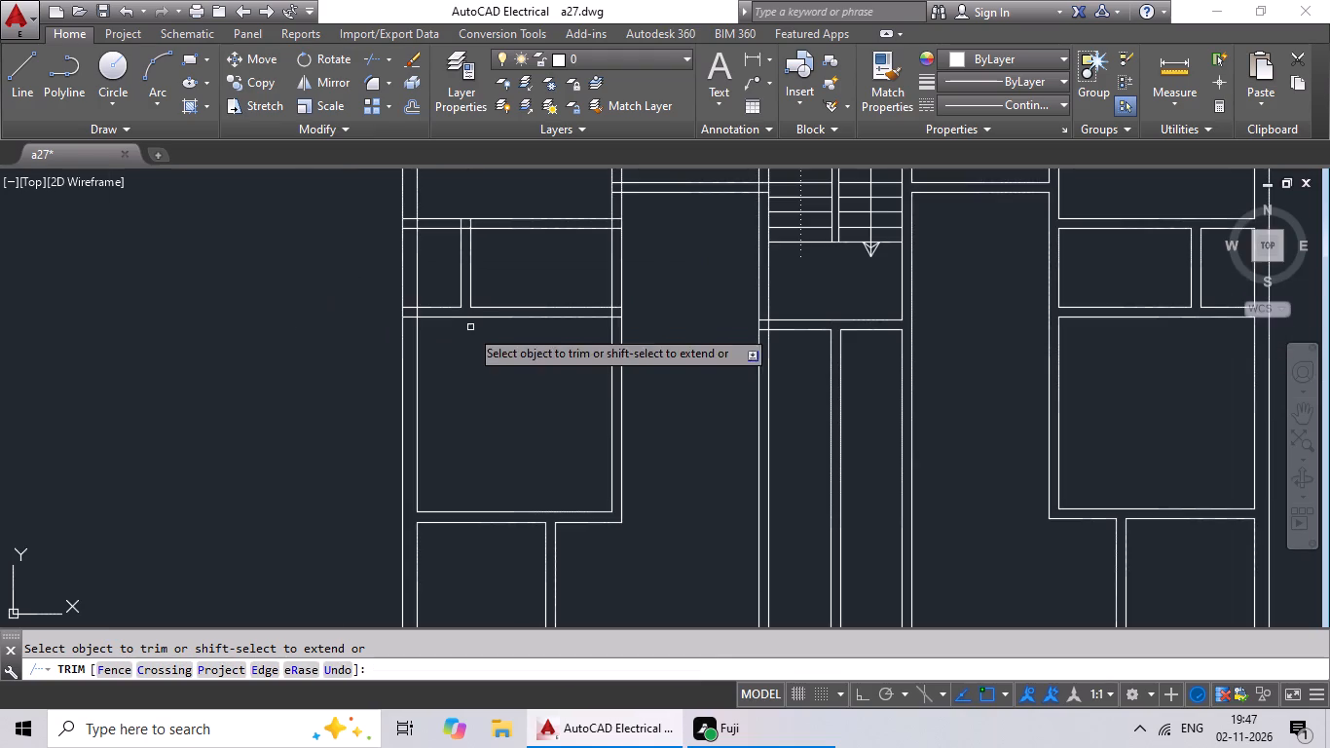
{"action": "scroll", "coordinate": [408, 316], "scroll_direction": "up", "scroll_amount": 4}
{"action": "left_click_drag", "start_coordinate": [491, 283], "coordinate": [427, 297]}
{"action": "left_click", "coordinate": [427, 297]}
{"action": "left_click_drag", "start_coordinate": [433, 214], "coordinate": [422, 326]}
{"action": "left_click", "coordinate": [422, 327]}
Trim the crossing lines where the left wing's lower cross wall meets its inner vertical wall.
{"action": "scroll", "coordinate": [617, 298], "scroll_direction": "down", "scroll_amount": 4}
{"action": "middle_click_drag", "start_coordinate": [667, 332], "coordinate": [527, 360]}
{"action": "middle_click_drag", "start_coordinate": [648, 371], "coordinate": [568, 308]}
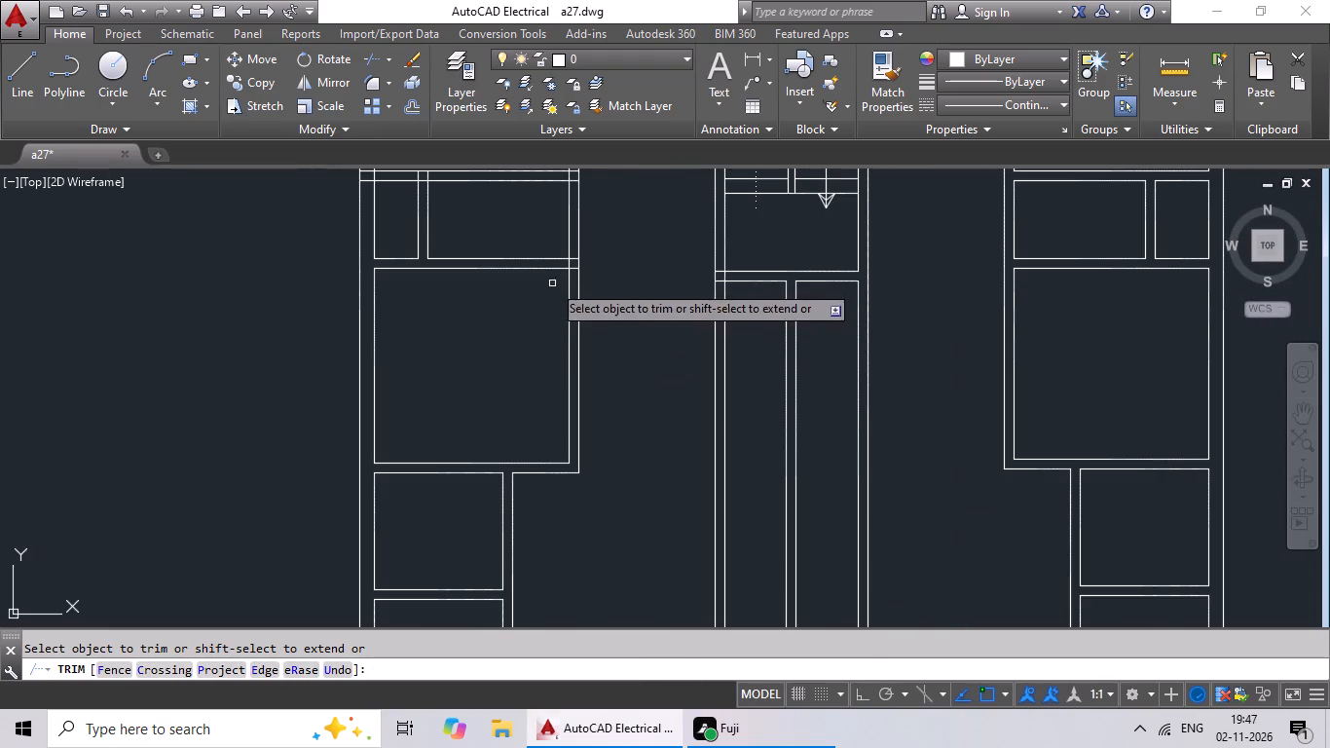
{"action": "middle_click_drag", "start_coordinate": [518, 295], "coordinate": [432, 361]}
{"action": "scroll", "coordinate": [490, 328], "scroll_direction": "up", "scroll_amount": 5}
{"action": "left_click_drag", "start_coordinate": [472, 217], "coordinate": [449, 379]}
{"action": "left_click", "coordinate": [447, 385]}
{"action": "left_click_drag", "start_coordinate": [464, 305], "coordinate": [363, 323]}
{"action": "left_click", "coordinate": [363, 323]}
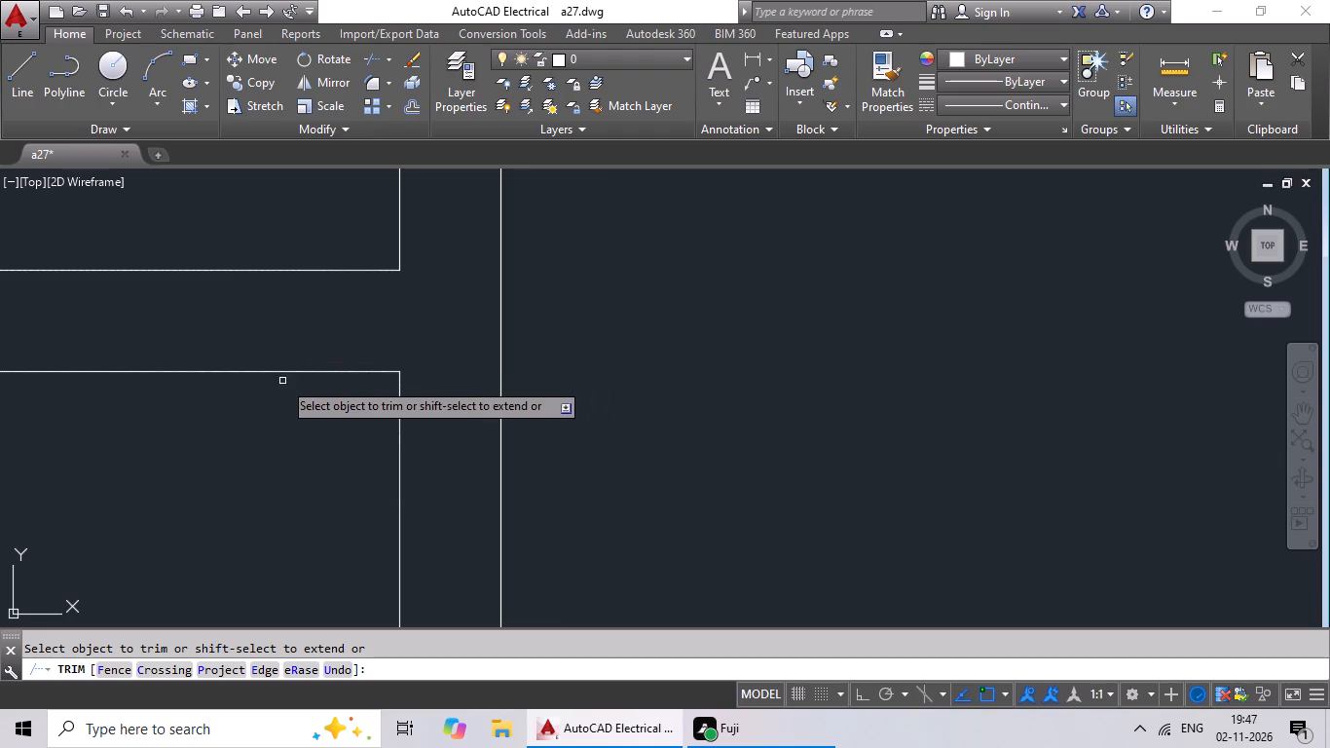
Trim the crossing lines where the left wing's upper cross wall meets its inner vertical wall.
{"action": "middle_click_drag", "start_coordinate": [254, 389], "coordinate": [386, 335]}
{"action": "scroll", "coordinate": [351, 346], "scroll_direction": "down", "scroll_amount": 1}
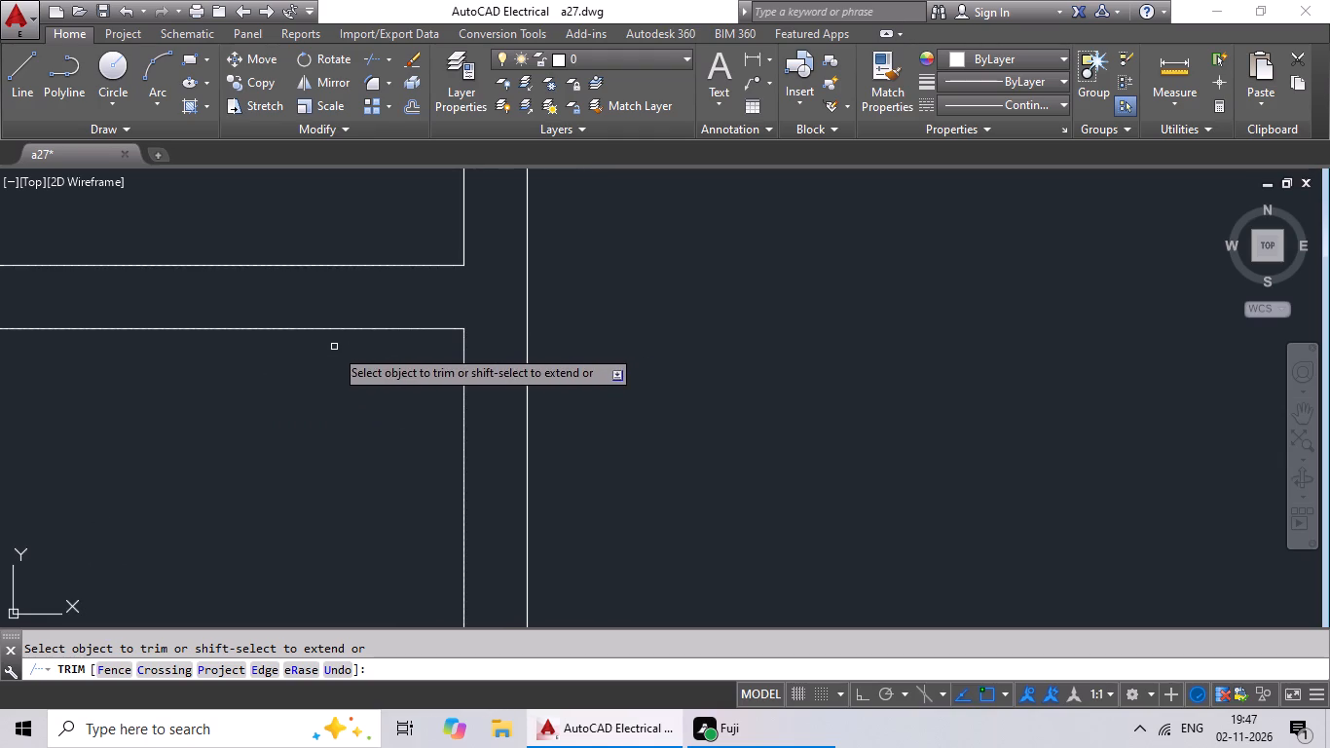
{"action": "middle_click_drag", "start_coordinate": [334, 348], "coordinate": [440, 286]}
{"action": "scroll", "coordinate": [440, 297], "scroll_direction": "down", "scroll_amount": 1}
{"action": "middle_click_drag", "start_coordinate": [434, 312], "coordinate": [372, 472]}
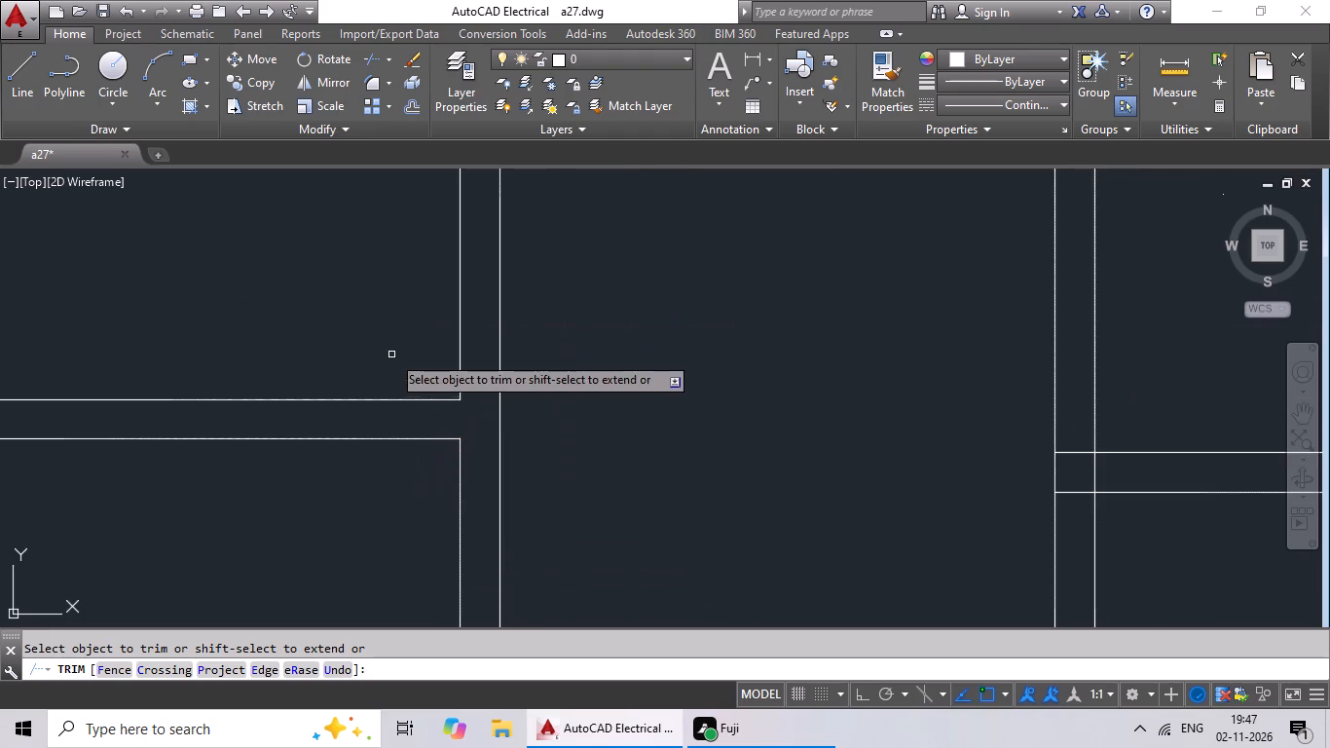
{"action": "middle_click_drag", "start_coordinate": [390, 359], "coordinate": [390, 553]}
{"action": "scroll", "coordinate": [409, 411], "scroll_direction": "down", "scroll_amount": 3}
{"action": "scroll", "coordinate": [444, 385], "scroll_direction": "up", "scroll_amount": 4}
{"action": "left_click_drag", "start_coordinate": [343, 239], "coordinate": [338, 305]}
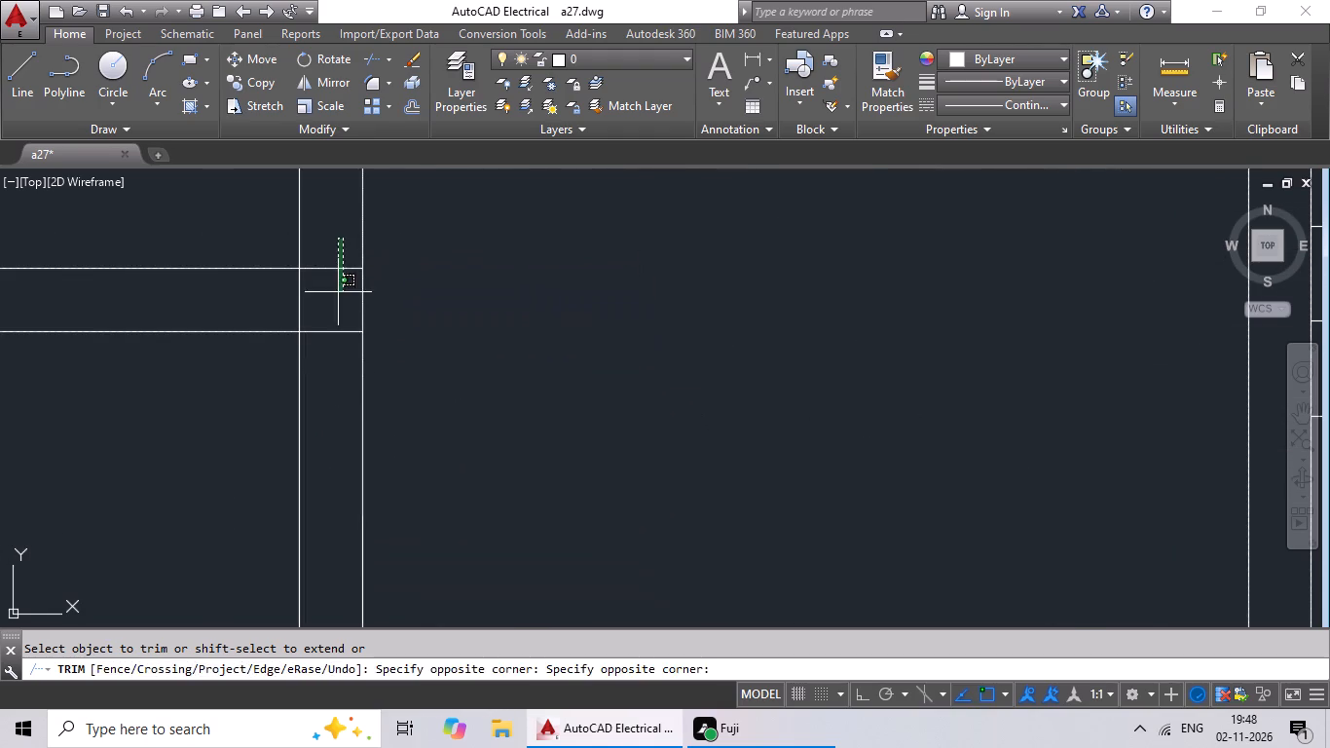
{"action": "left_click_drag", "start_coordinate": [338, 305], "coordinate": [337, 375]}
{"action": "left_click", "coordinate": [339, 371]}
{"action": "left_click_drag", "start_coordinate": [264, 300], "coordinate": [346, 300]}
{"action": "left_click_drag", "start_coordinate": [346, 300], "coordinate": [280, 304]}
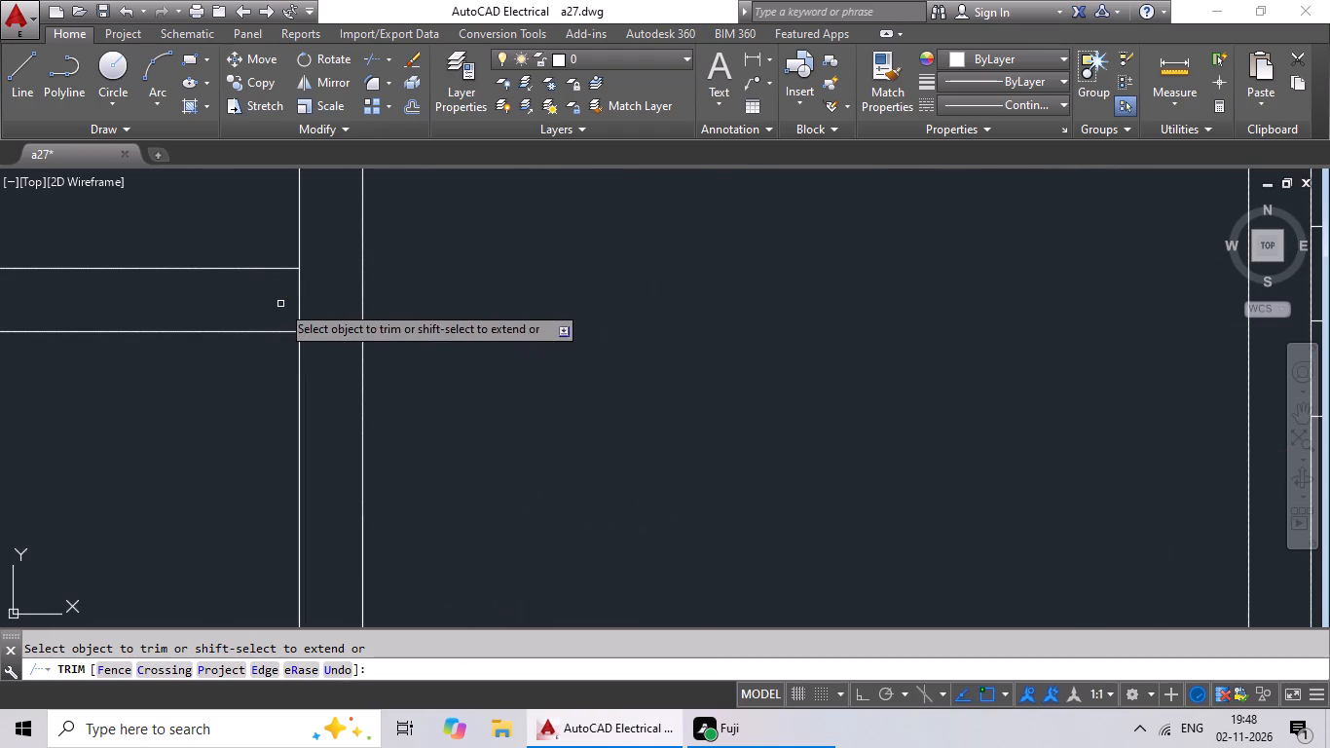
{"action": "left_click_drag", "start_coordinate": [280, 304], "coordinate": [294, 296]}
{"action": "left_click", "coordinate": [305, 290]}
{"action": "left_click_drag", "start_coordinate": [307, 290], "coordinate": [269, 306]}
{"action": "left_click_drag", "start_coordinate": [276, 306], "coordinate": [317, 287]}
{"action": "left_click", "coordinate": [318, 287]}
Trim the crossing lines where the short partition meets the upper cross wall in the left wing.
{"action": "scroll", "coordinate": [322, 287], "scroll_direction": "down", "scroll_amount": 4}
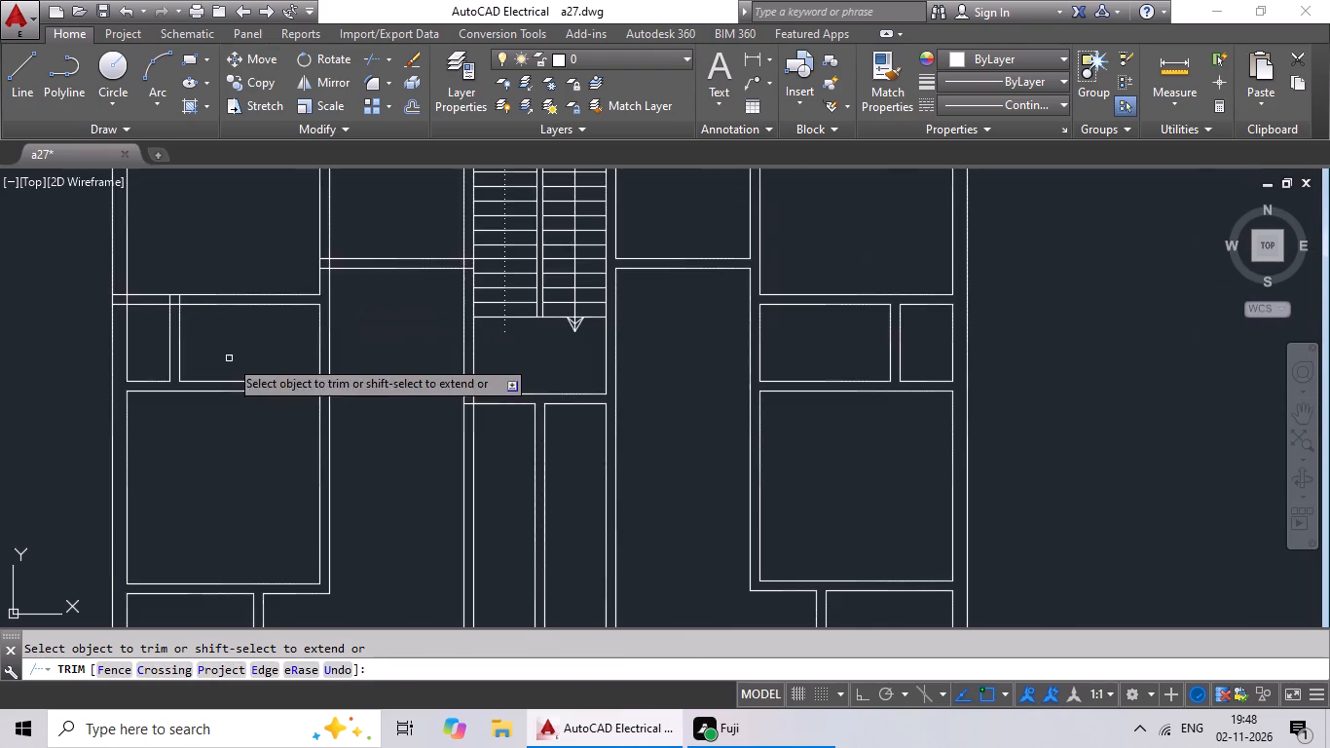
{"action": "middle_click_drag", "start_coordinate": [228, 358], "coordinate": [469, 353]}
{"action": "scroll", "coordinate": [413, 292], "scroll_direction": "up", "scroll_amount": 6}
{"action": "left_click_drag", "start_coordinate": [586, 265], "coordinate": [367, 286]}
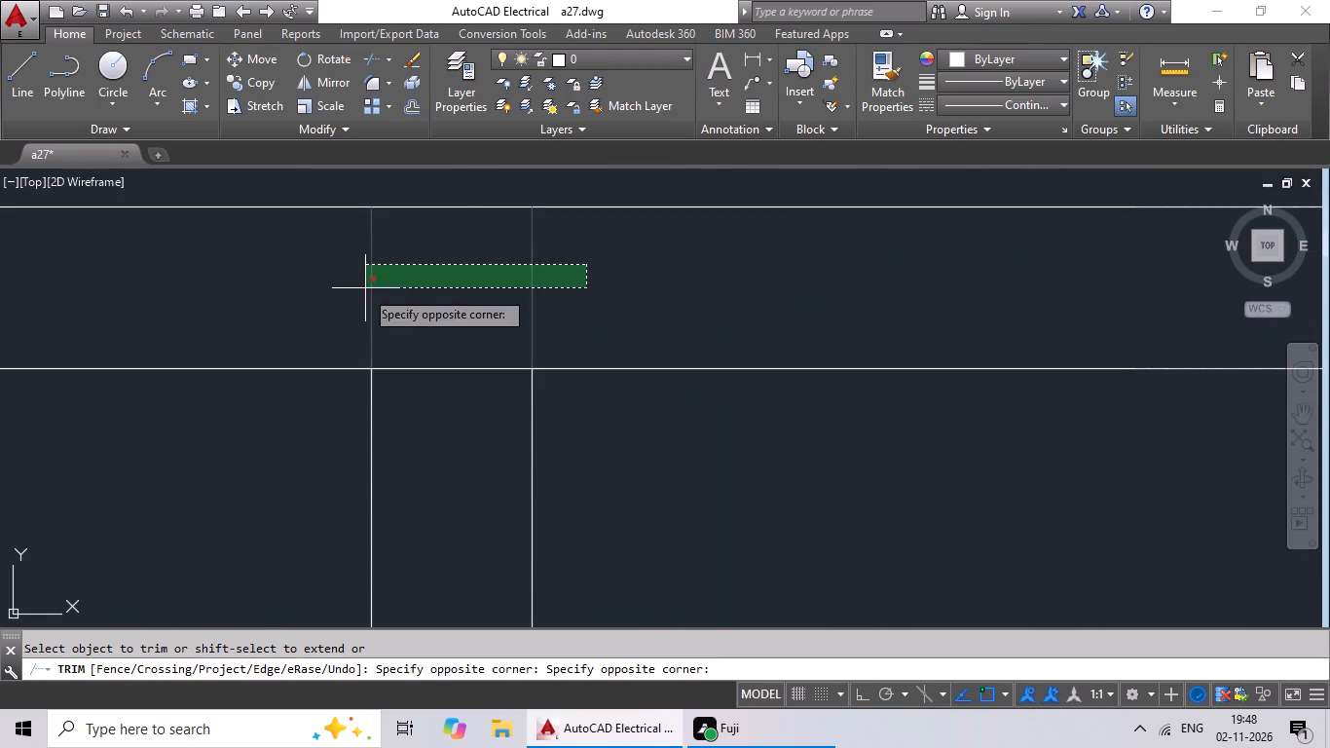
{"action": "left_click", "coordinate": [364, 289]}
{"action": "left_click_drag", "start_coordinate": [412, 267], "coordinate": [415, 411]}
{"action": "left_click_drag", "start_coordinate": [415, 411], "coordinate": [446, 398]}
Trim the crossing lines where the left wing's upper cross wall meets the left outer wall.
{"action": "scroll", "coordinate": [484, 373], "scroll_direction": "down", "scroll_amount": 4}
{"action": "middle_click_drag", "start_coordinate": [376, 404], "coordinate": [476, 404]}
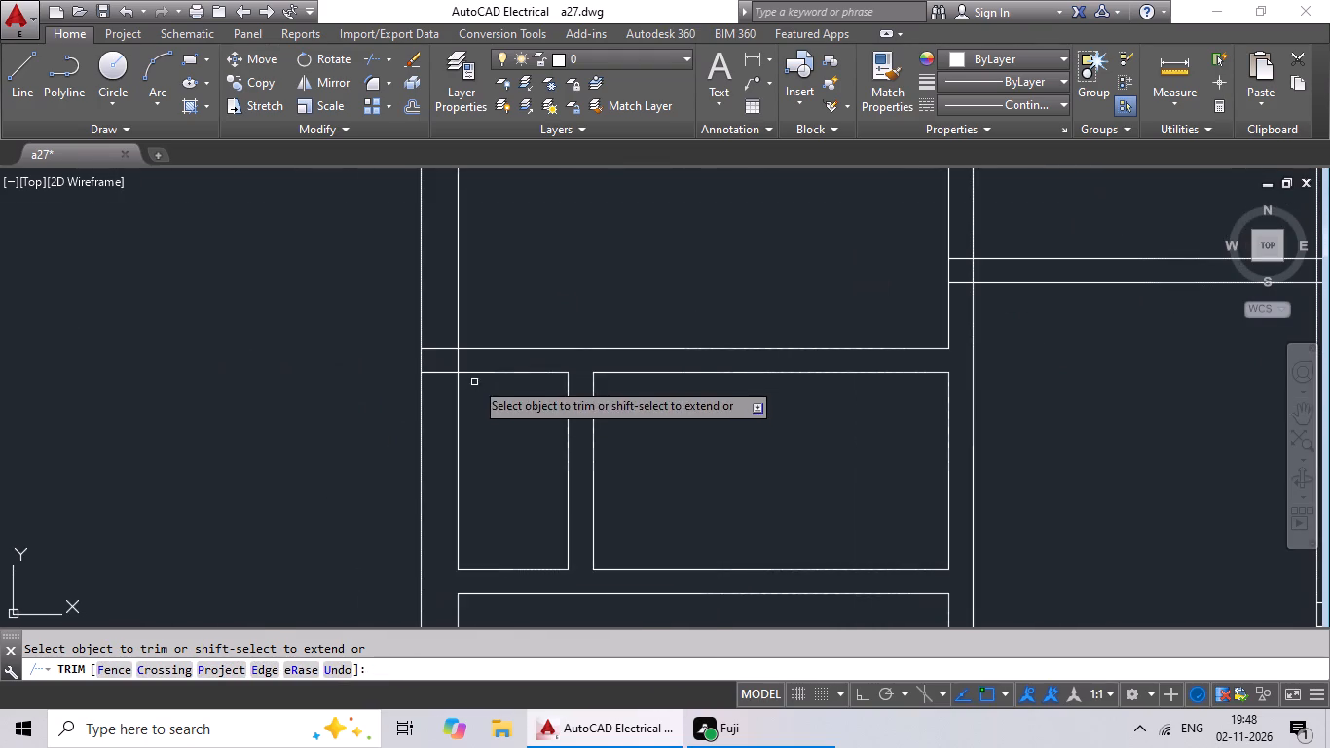
{"action": "scroll", "coordinate": [457, 357], "scroll_direction": "up", "scroll_amount": 5}
{"action": "left_click_drag", "start_coordinate": [561, 325], "coordinate": [380, 393]}
{"action": "left_click", "coordinate": [380, 393]}
{"action": "left_click_drag", "start_coordinate": [351, 237], "coordinate": [314, 415]}
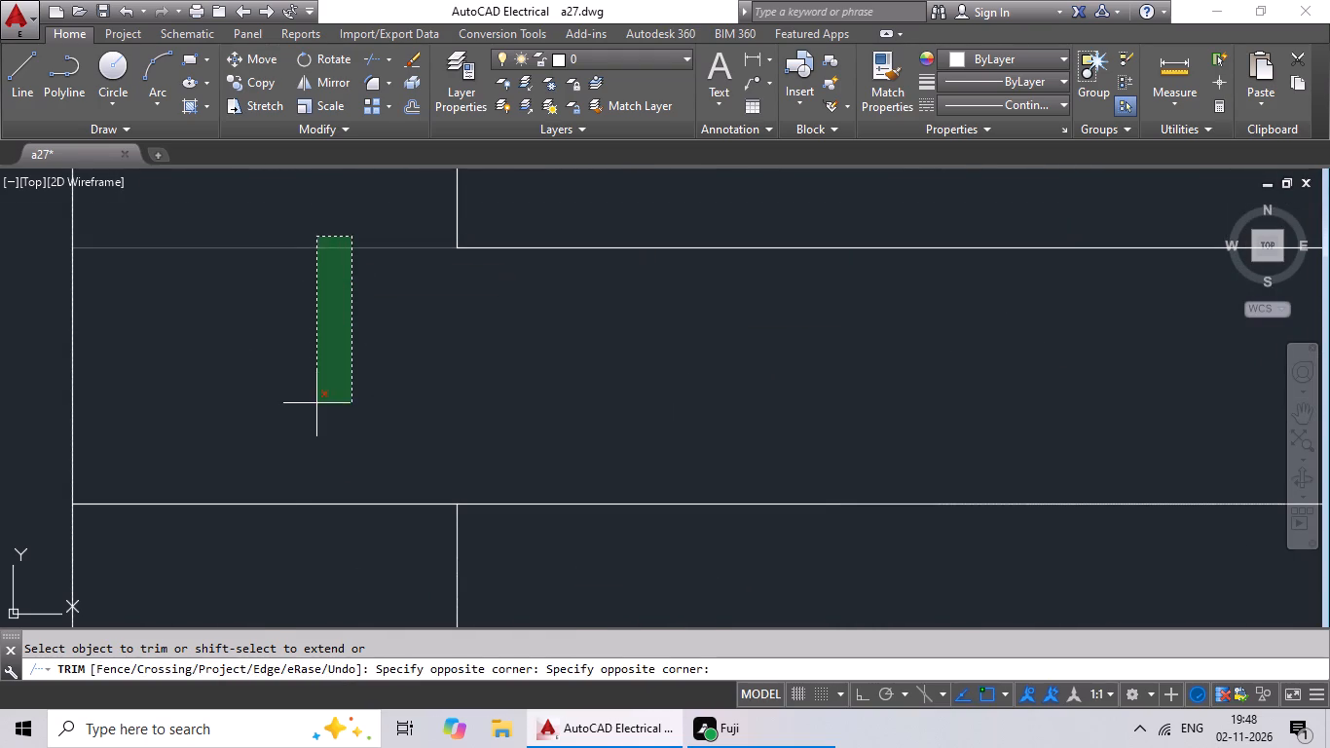
{"action": "left_click_drag", "start_coordinate": [314, 415], "coordinate": [305, 530]}
Trim the crossing lines where the cross wall from the left wing meets the staircase block's left wall.
{"action": "scroll", "coordinate": [383, 438], "scroll_direction": "down", "scroll_amount": 6}
{"action": "middle_click_drag", "start_coordinate": [498, 503], "coordinate": [293, 508]}
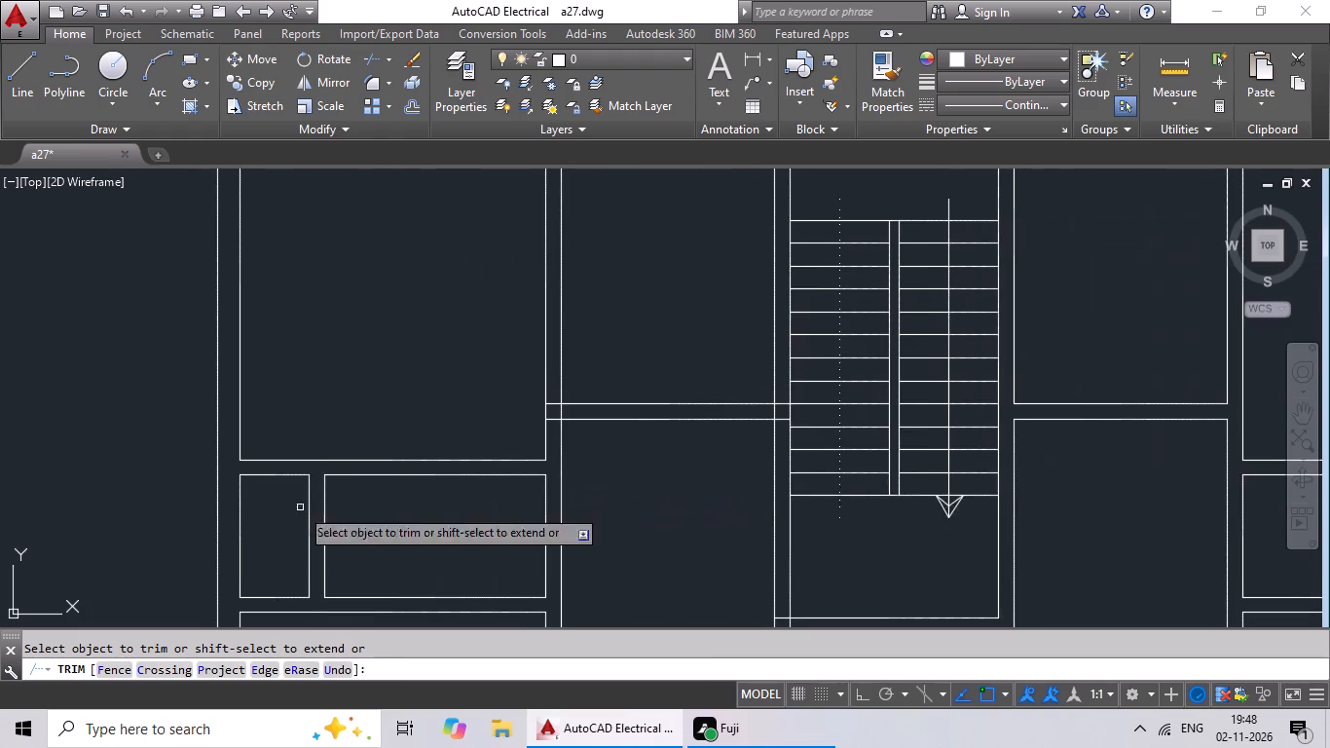
{"action": "scroll", "coordinate": [778, 420], "scroll_direction": "up", "scroll_amount": 5}
{"action": "left_click_drag", "start_coordinate": [815, 248], "coordinate": [815, 491]}
{"action": "left_click_drag", "start_coordinate": [817, 484], "coordinate": [820, 475]}
{"action": "left_click_drag", "start_coordinate": [796, 324], "coordinate": [574, 342]}
{"action": "left_click_drag", "start_coordinate": [574, 342], "coordinate": [666, 352]}
Trim the crossing lines where the same cross wall meets the left wing's inner vertical wall.
{"action": "scroll", "coordinate": [714, 376], "scroll_direction": "down", "scroll_amount": 2}
{"action": "middle_click_drag", "start_coordinate": [463, 458], "coordinate": [1020, 454]}
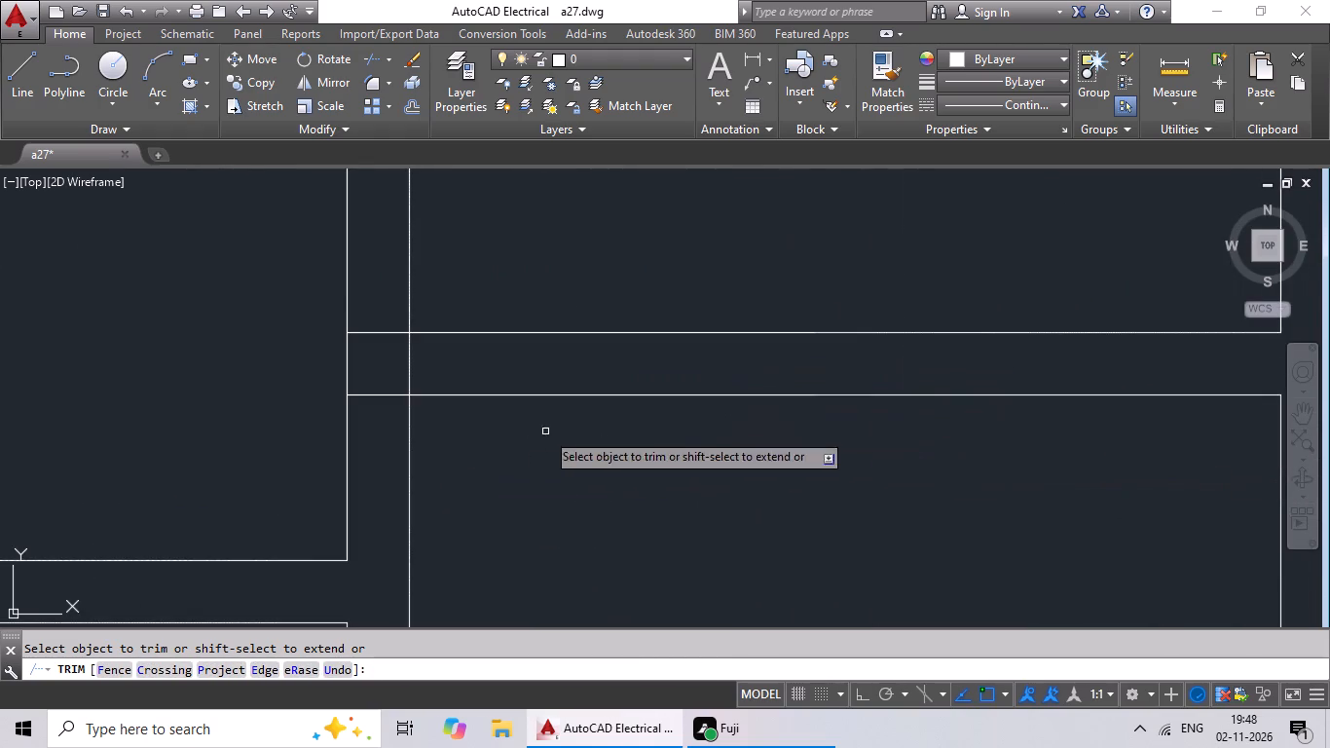
{"action": "scroll", "coordinate": [406, 359], "scroll_direction": "up", "scroll_amount": 3}
{"action": "left_click_drag", "start_coordinate": [499, 318], "coordinate": [328, 390]}
{"action": "left_click", "coordinate": [326, 391]}
{"action": "left_click_drag", "start_coordinate": [331, 143], "coordinate": [329, 164]}
{"action": "left_click_drag", "start_coordinate": [330, 201], "coordinate": [272, 561]}
{"action": "left_click_drag", "start_coordinate": [274, 553], "coordinate": [287, 540]}
Trim the crossing lines where the staircase block's right wall meets the top outer wall.
{"action": "scroll", "coordinate": [369, 448], "scroll_direction": "down", "scroll_amount": 7}
{"action": "middle_click_drag", "start_coordinate": [522, 521], "coordinate": [237, 478]}
{"action": "middle_click_drag", "start_coordinate": [697, 362], "coordinate": [692, 509]}
{"action": "scroll", "coordinate": [425, 401], "scroll_direction": "up", "scroll_amount": 5}
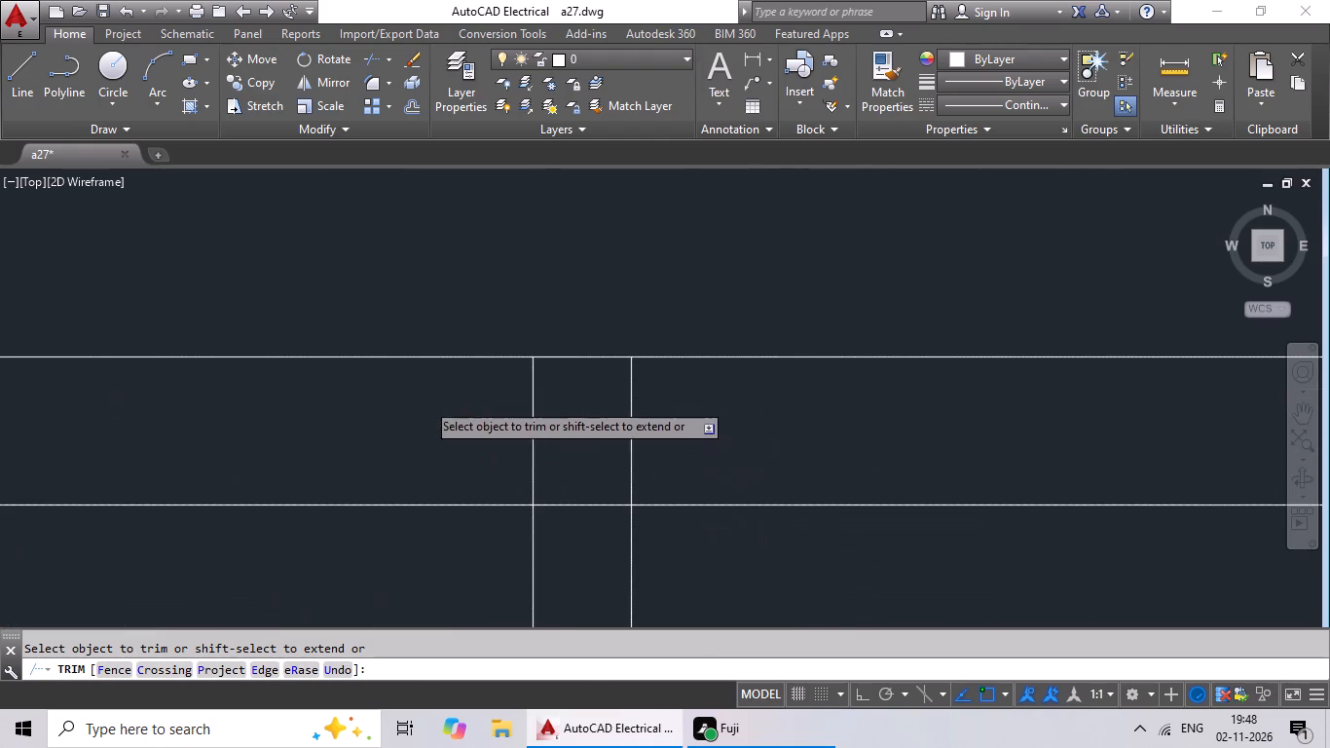
{"action": "left_click_drag", "start_coordinate": [738, 396], "coordinate": [450, 405]}
{"action": "left_click_drag", "start_coordinate": [450, 405], "coordinate": [462, 402]}
{"action": "left_click_drag", "start_coordinate": [536, 405], "coordinate": [588, 556]}
{"action": "left_click", "coordinate": [591, 554]}
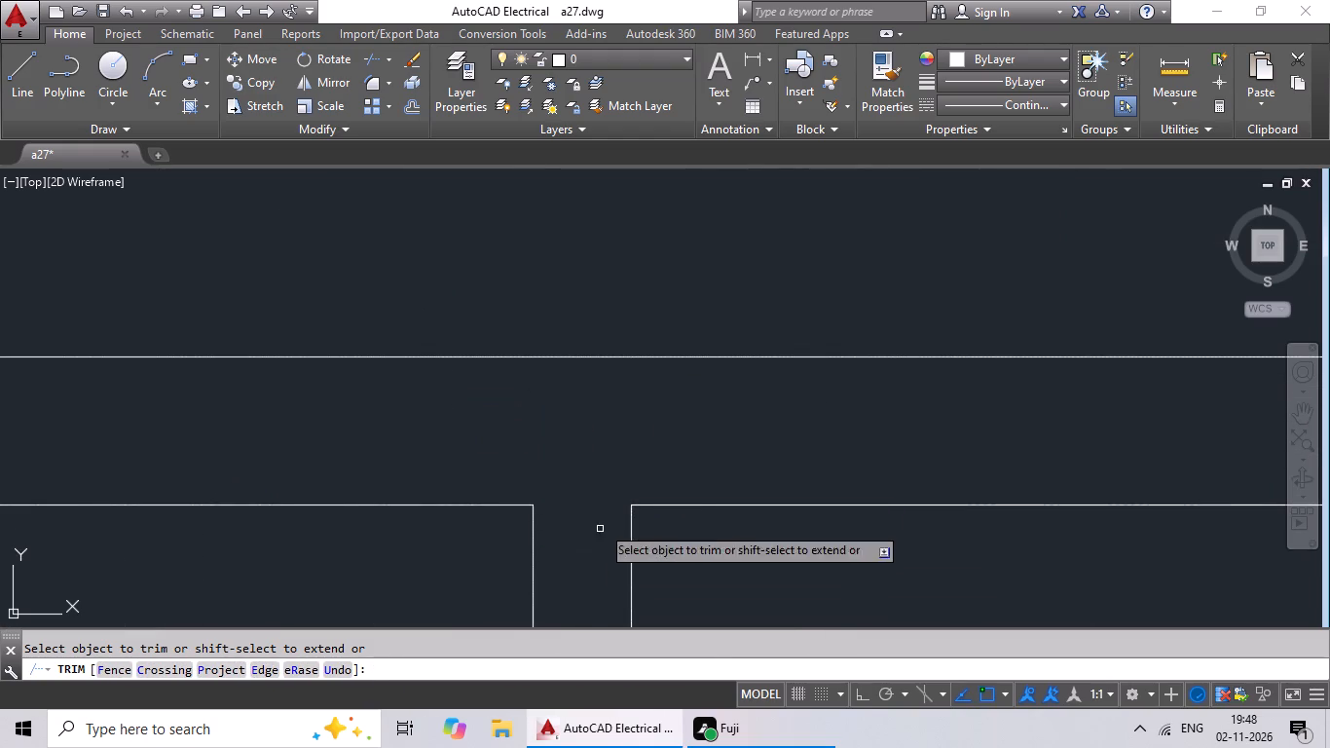
Trim the staircase block's left wall lines where they run into the top outer wall.
{"action": "scroll", "coordinate": [610, 484], "scroll_direction": "down", "scroll_amount": 3}
{"action": "middle_click_drag", "start_coordinate": [395, 502], "coordinate": [575, 454]}
{"action": "scroll", "coordinate": [432, 429], "scroll_direction": "up", "scroll_amount": 5}
{"action": "left_click_drag", "start_coordinate": [575, 361], "coordinate": [187, 403]}
{"action": "left_click_drag", "start_coordinate": [172, 409], "coordinate": [194, 408]}
Trim the crossing lines where the left wing's inner vertical wall meets the top outer wall.
{"action": "scroll", "coordinate": [483, 390], "scroll_direction": "down", "scroll_amount": 4}
{"action": "middle_click_drag", "start_coordinate": [652, 502], "coordinate": [666, 379]}
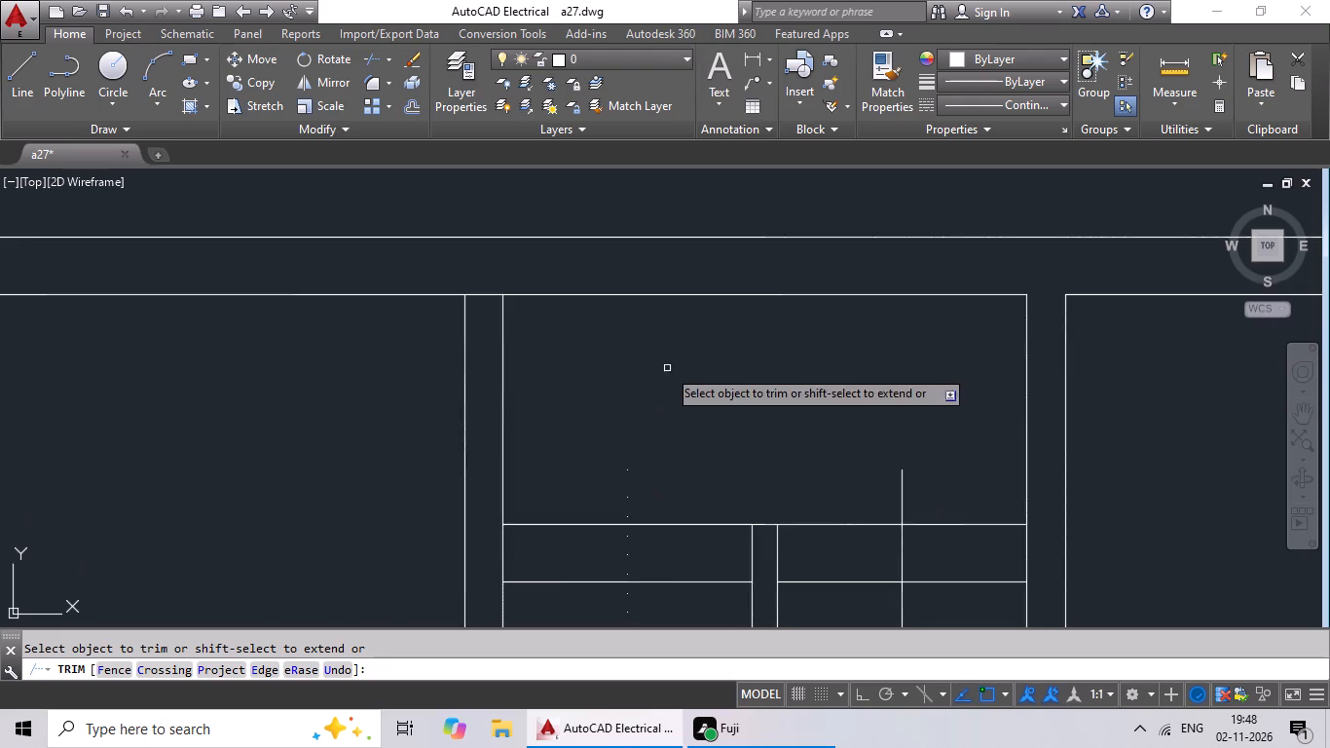
{"action": "scroll", "coordinate": [659, 387], "scroll_direction": "down", "scroll_amount": 2}
{"action": "middle_click_drag", "start_coordinate": [429, 379], "coordinate": [547, 350]}
{"action": "scroll", "coordinate": [484, 309], "scroll_direction": "up", "scroll_amount": 5}
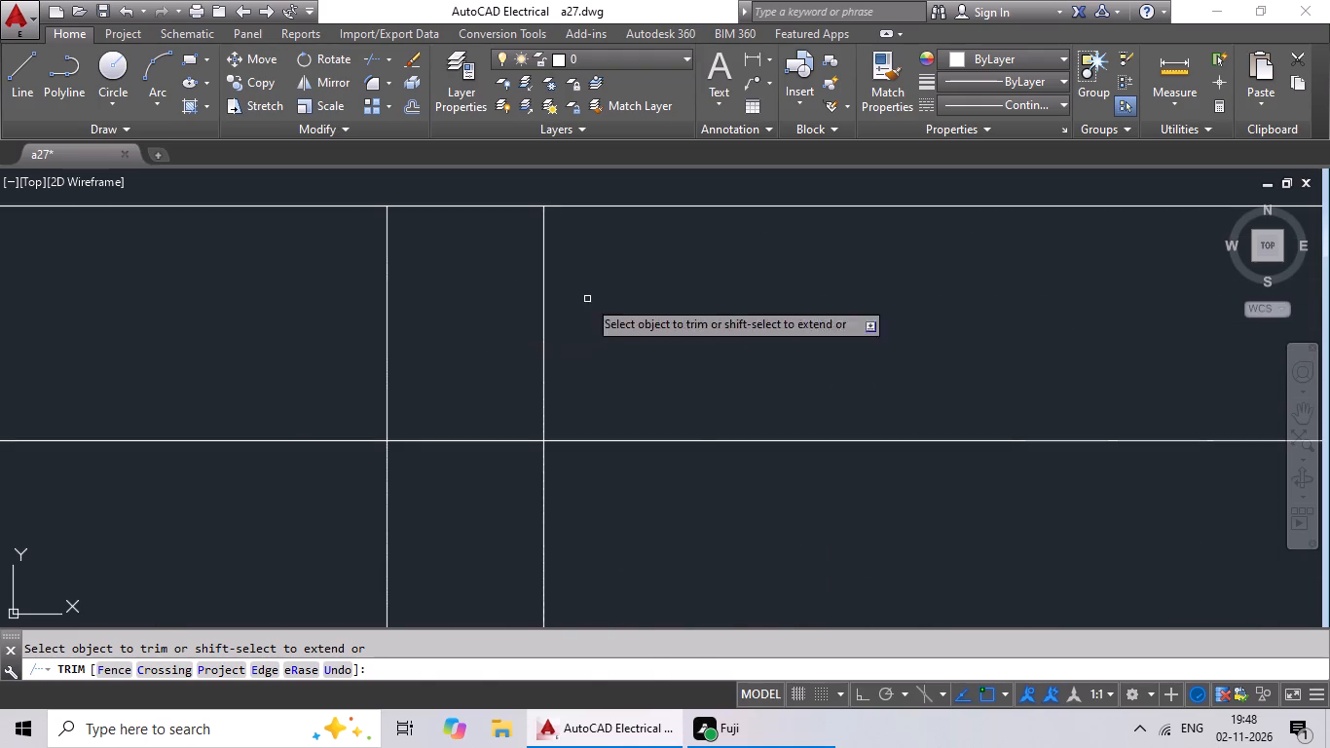
{"action": "left_click_drag", "start_coordinate": [650, 280], "coordinate": [294, 363]}
{"action": "left_click_drag", "start_coordinate": [293, 363], "coordinate": [333, 355]}
{"action": "left_click_drag", "start_coordinate": [411, 361], "coordinate": [447, 506]}
{"action": "left_click_drag", "start_coordinate": [447, 506], "coordinate": [487, 486]}
Trim the crossing lines at the top-left corner of the plan's outer walls.
{"action": "scroll", "coordinate": [535, 455], "scroll_direction": "down", "scroll_amount": 4}
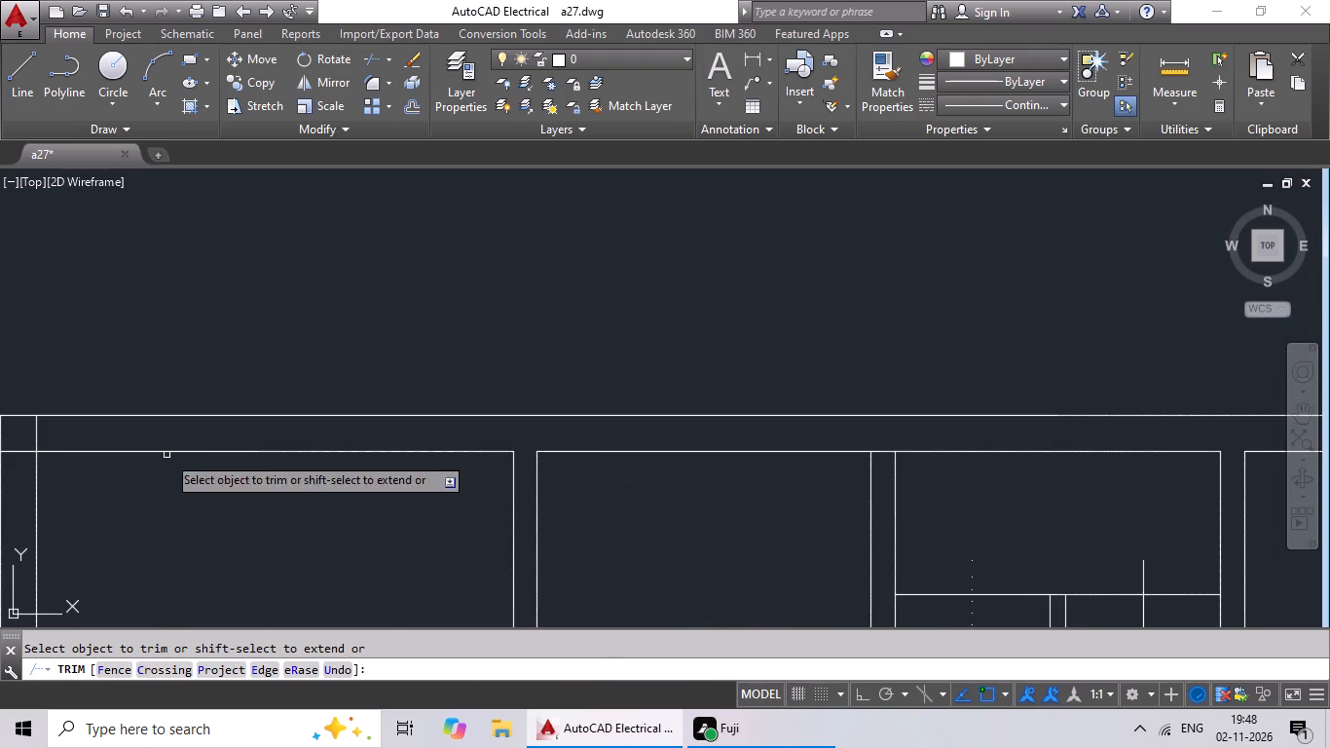
{"action": "middle_click_drag", "start_coordinate": [166, 455], "coordinate": [461, 407]}
{"action": "scroll", "coordinate": [343, 389], "scroll_direction": "up", "scroll_amount": 3}
{"action": "left_click_drag", "start_coordinate": [361, 347], "coordinate": [252, 406]}
{"action": "left_click", "coordinate": [252, 406]}
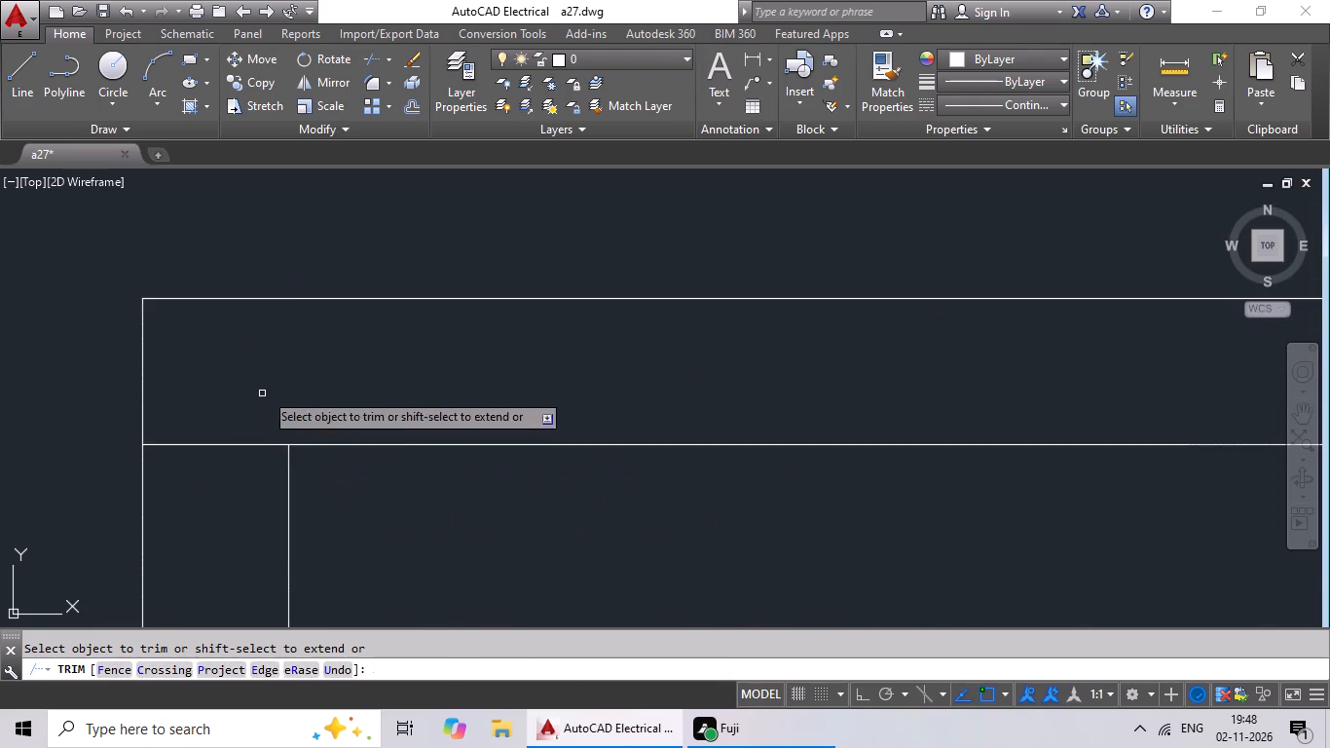
{"action": "left_click_drag", "start_coordinate": [250, 390], "coordinate": [198, 525]}
{"action": "left_click_drag", "start_coordinate": [199, 522], "coordinate": [232, 488]}
Examine the wings, staircase block and bottom row for remaining untrimmed intersections, and end trimming.
{"action": "scroll", "coordinate": [400, 430], "scroll_direction": "down", "scroll_amount": 4}
{"action": "middle_click_drag", "start_coordinate": [483, 541], "coordinate": [416, 274]}
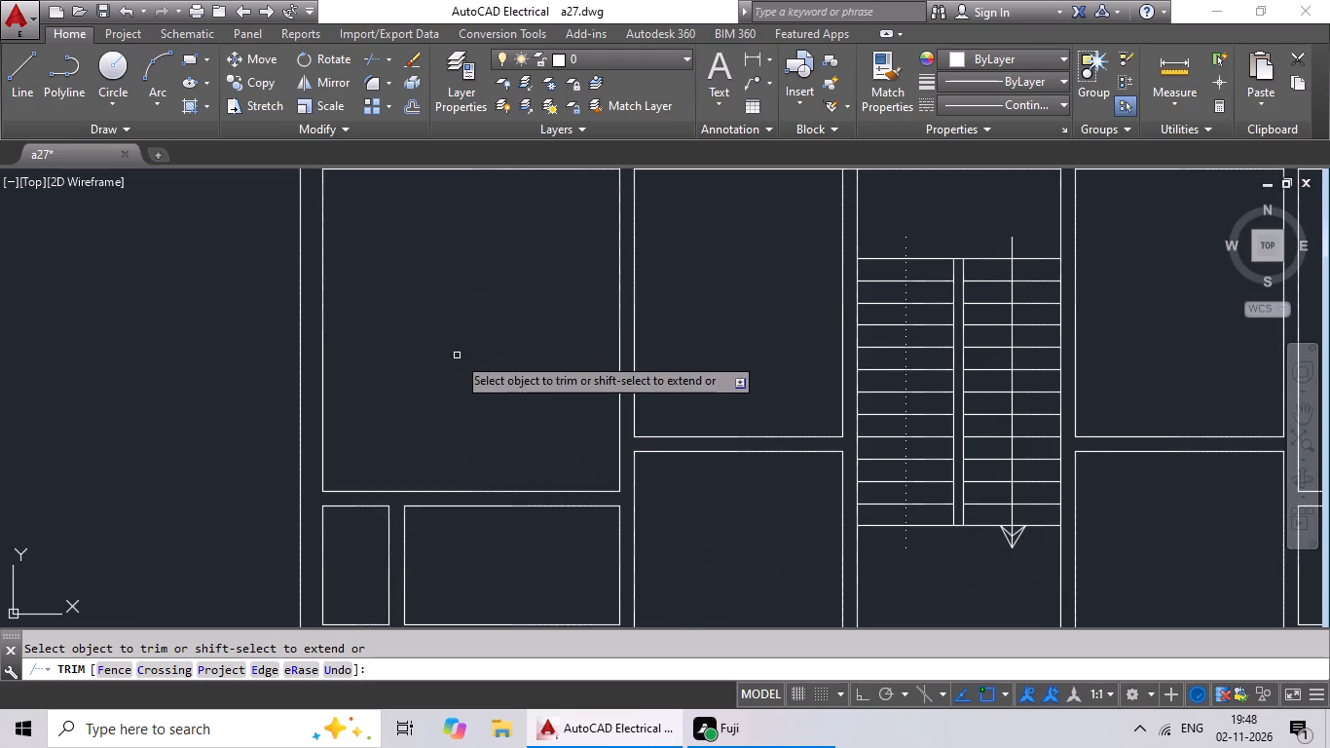
{"action": "middle_click_drag", "start_coordinate": [448, 362], "coordinate": [349, 437]}
{"action": "scroll", "coordinate": [587, 377], "scroll_direction": "down", "scroll_amount": 2}
{"action": "middle_click_drag", "start_coordinate": [611, 505], "coordinate": [448, 281]}
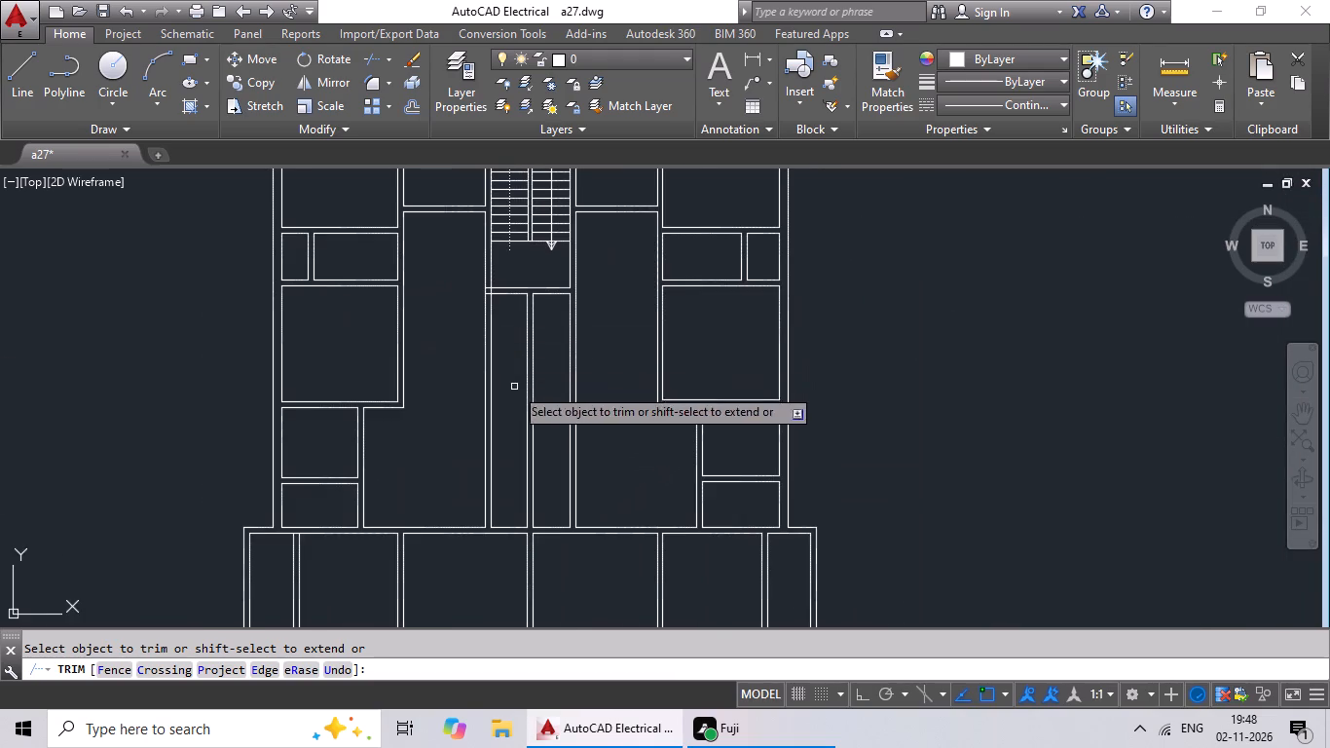
{"action": "middle_click_drag", "start_coordinate": [513, 387], "coordinate": [513, 311]}
{"action": "middle_click_drag", "start_coordinate": [553, 435], "coordinate": [553, 413]}
{"action": "middle_click_drag", "start_coordinate": [671, 446], "coordinate": [595, 533]}
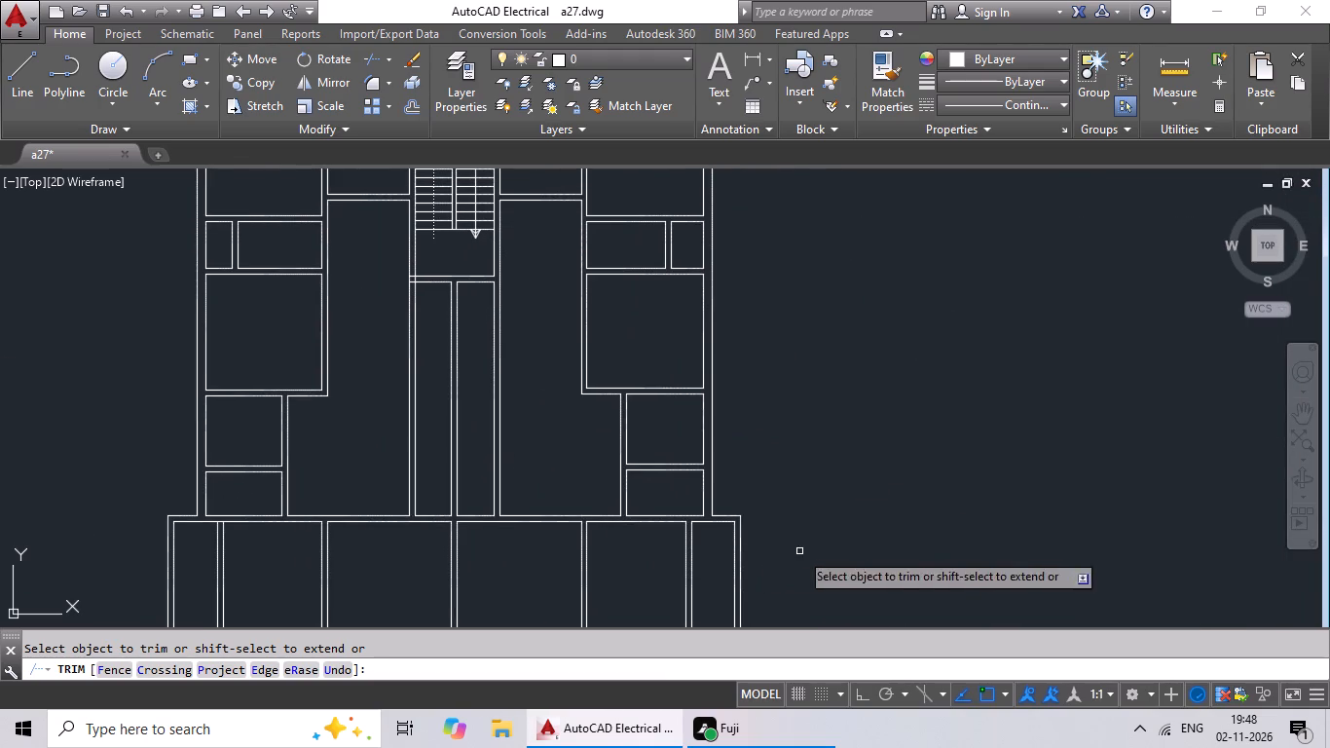
{"action": "key", "text": "Escape"}
Draw a horizontal line 44'4" long in the empty space to the right of the plan, with Ortho on.
{"action": "scroll", "coordinate": [867, 400], "scroll_direction": "down", "scroll_amount": 2}
{"action": "middle_click_drag", "start_coordinate": [891, 367], "coordinate": [589, 454]}
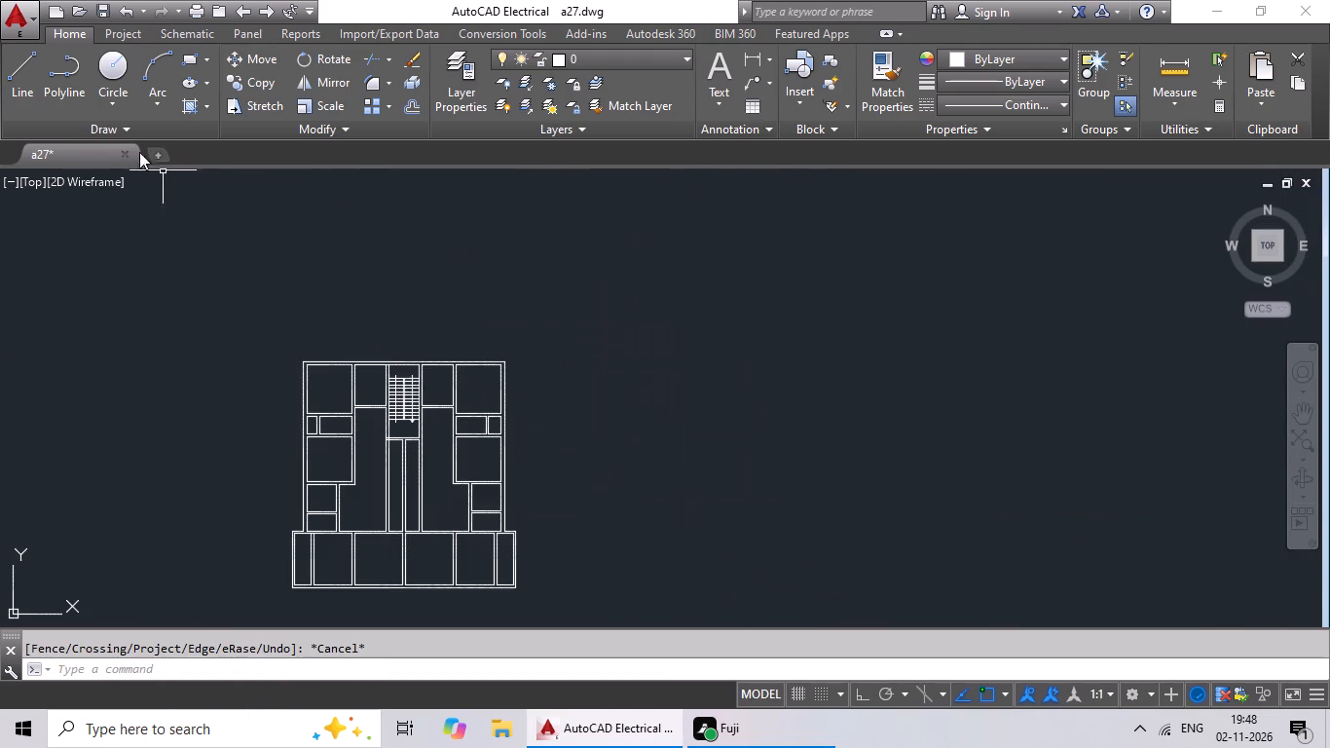
{"action": "left_click", "coordinate": [20, 67]}
{"action": "middle_click_drag", "start_coordinate": [716, 372], "coordinate": [664, 272]}
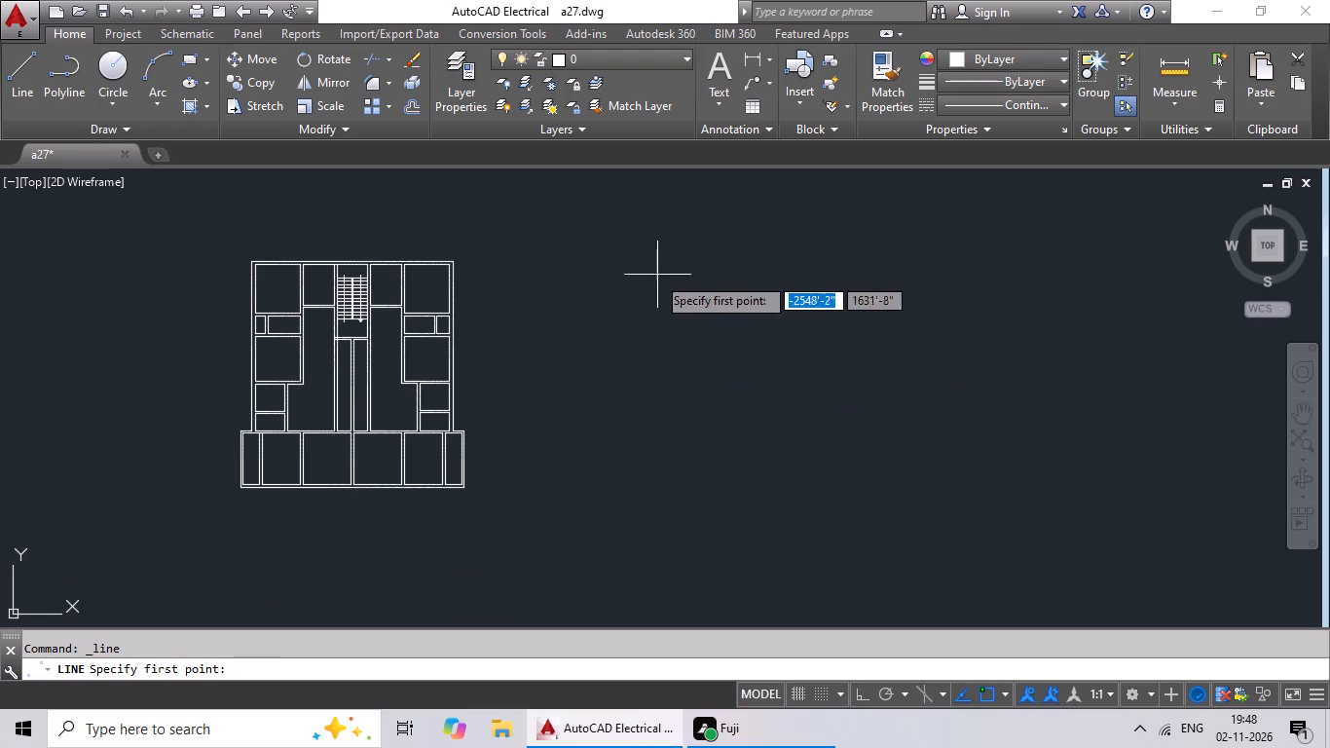
{"action": "left_click_drag", "start_coordinate": [600, 272], "coordinate": [625, 272]}
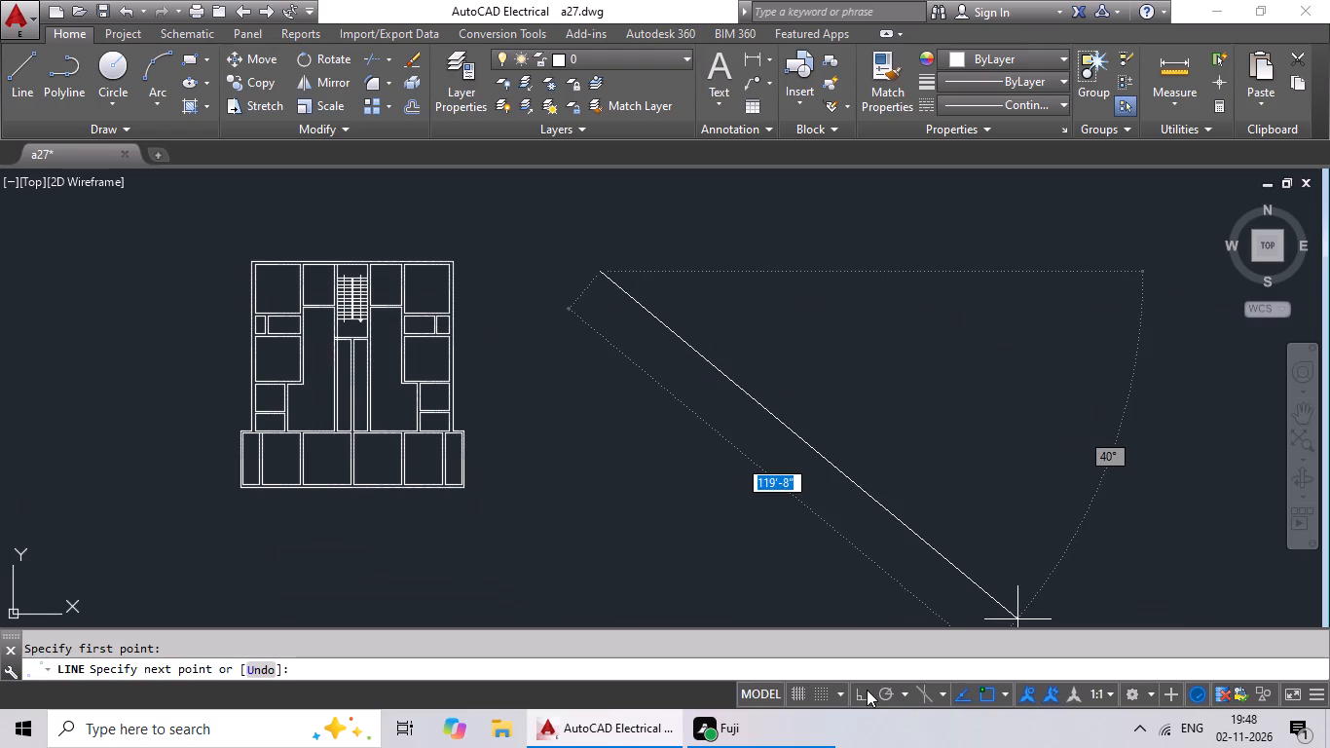
{"action": "left_click", "coordinate": [857, 695]}
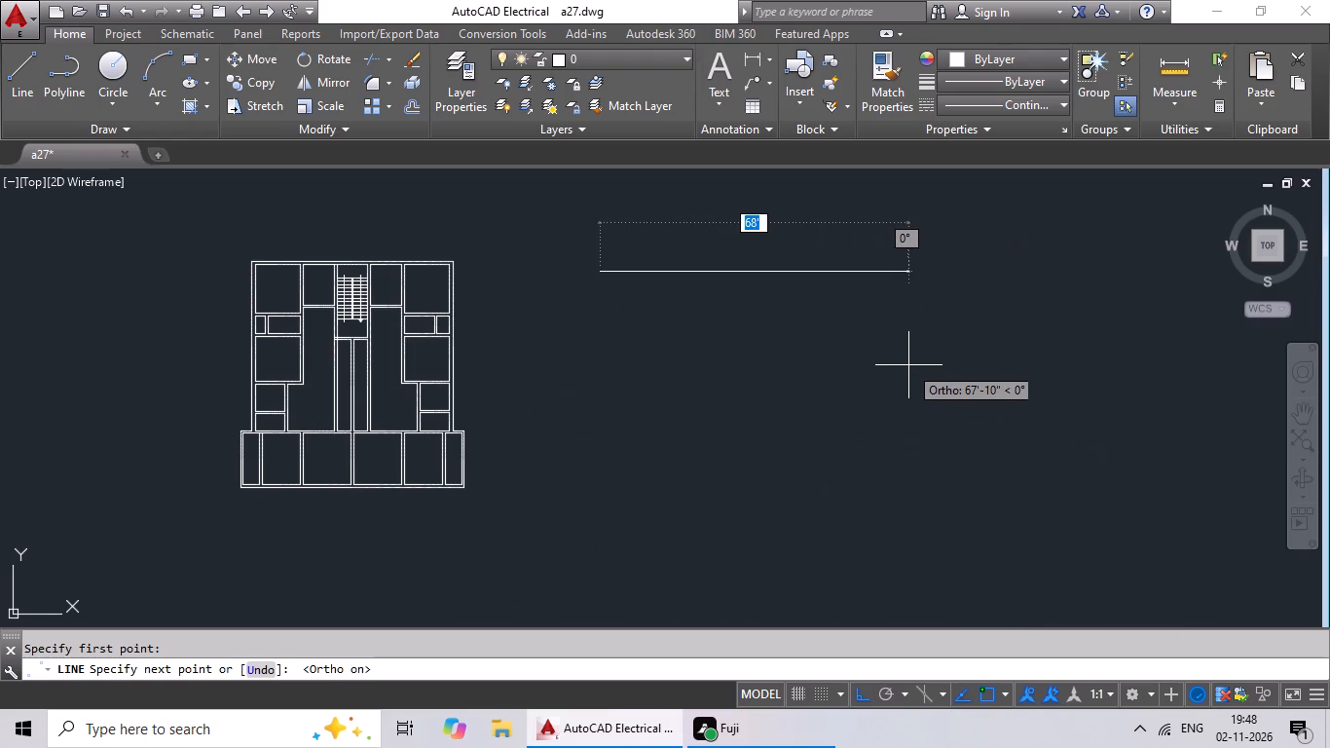
{"action": "type", "text": "44'"}
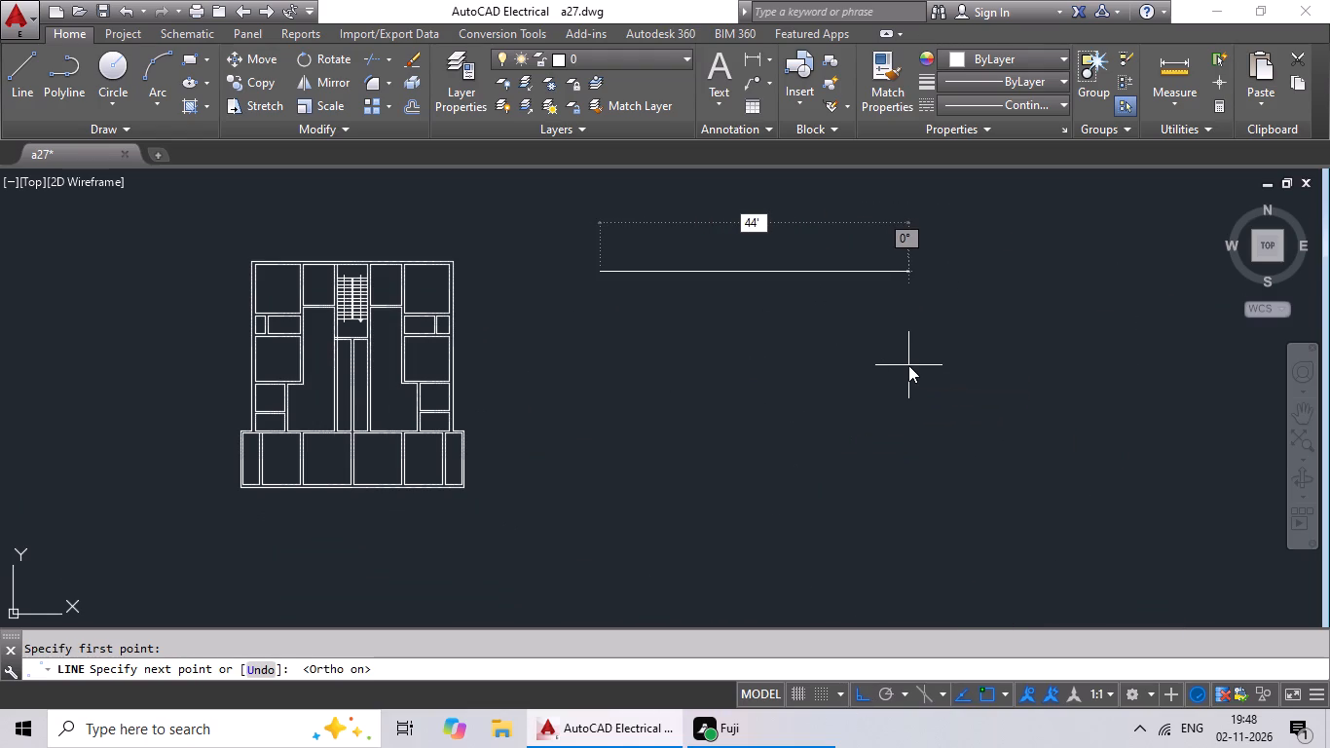
{"action": "key", "text": "4"}
{"action": "key", "text": "shift+quotedbl"}
{"action": "key", "text": "Return"}
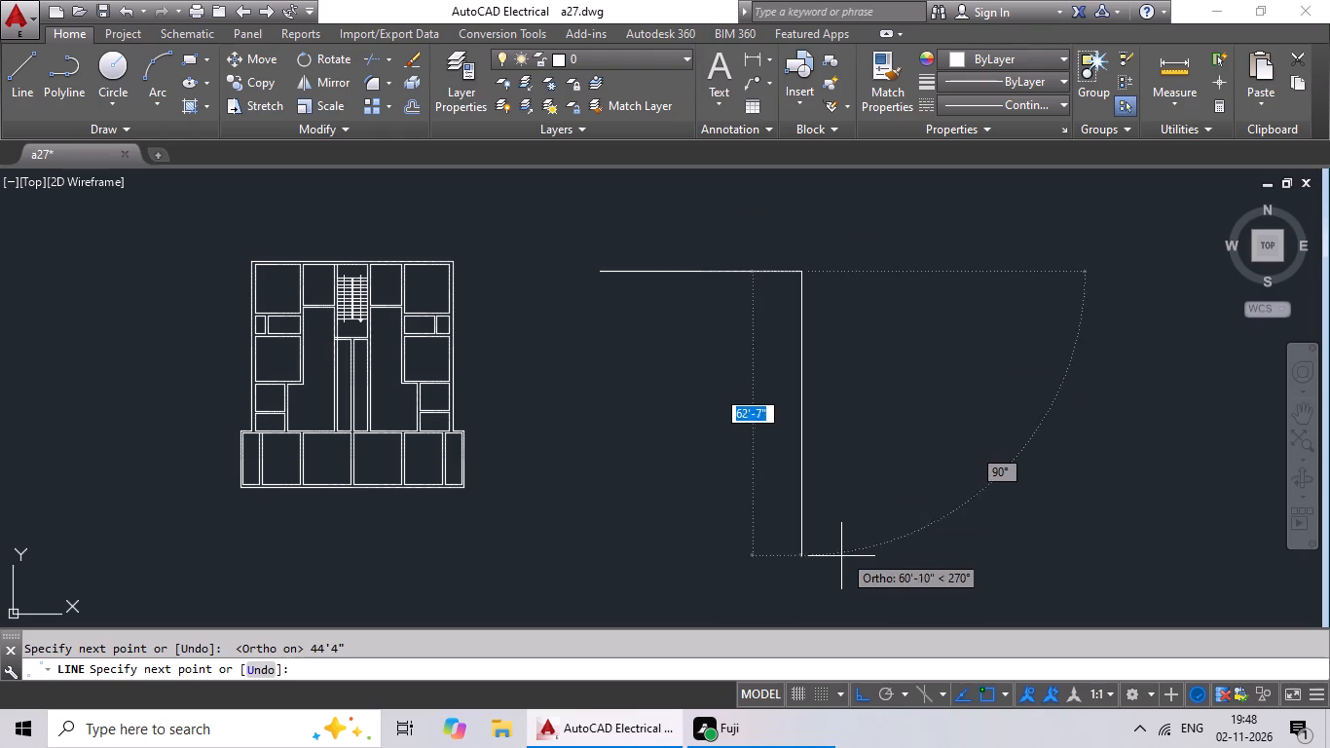
Complete the rectangular outline with a 50' line down, a 44'4" line to the left and a closing vertical line.
{"action": "middle_click_drag", "start_coordinate": [838, 559], "coordinate": [791, 438]}
{"action": "scroll", "coordinate": [795, 555], "scroll_direction": "down", "scroll_amount": 2}
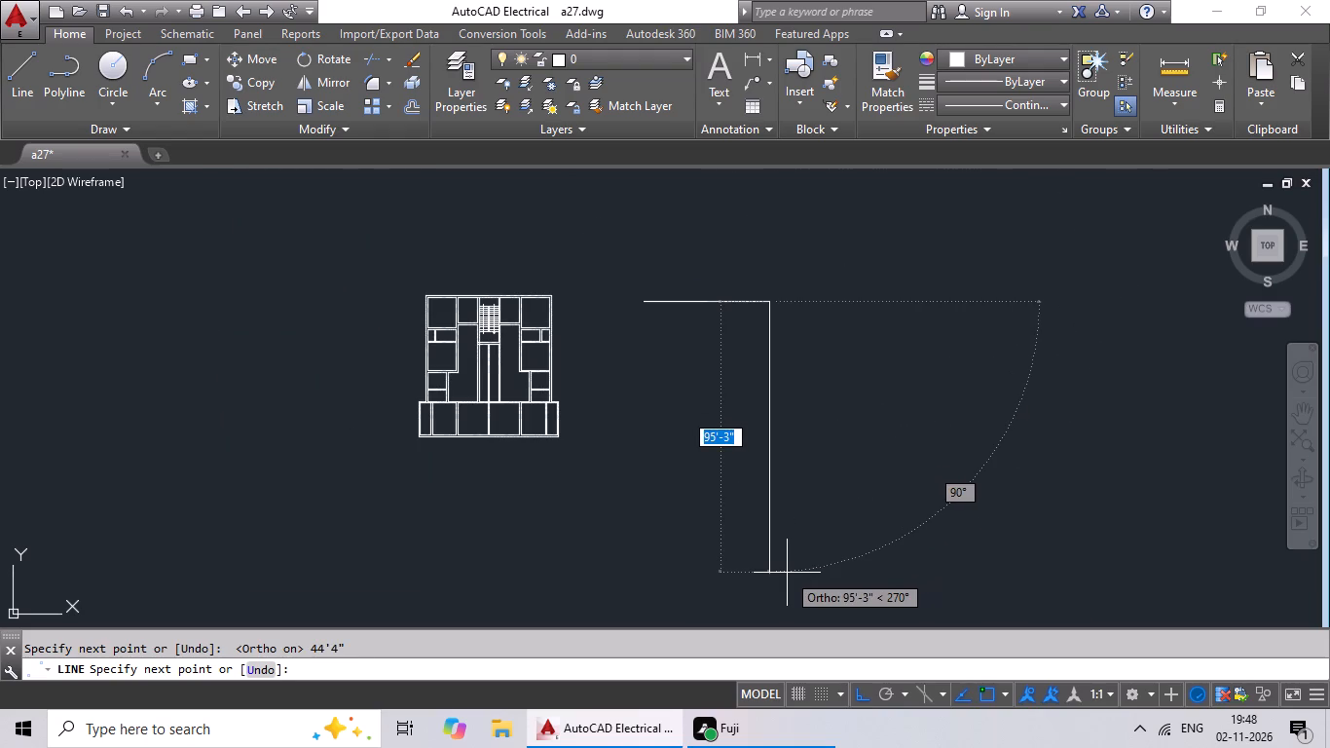
{"action": "type", "text": "50'"}
{"action": "key", "text": "Return"}
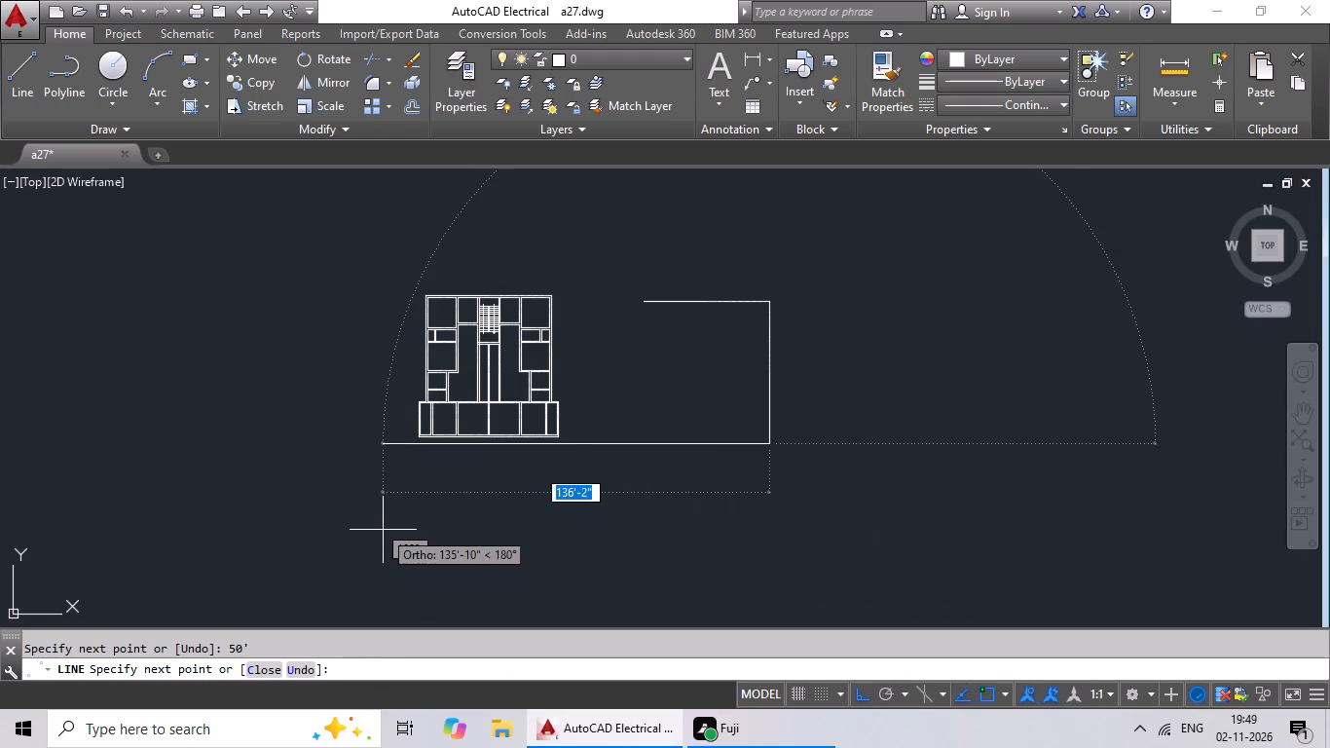
{"action": "type", "text": "44'4"}
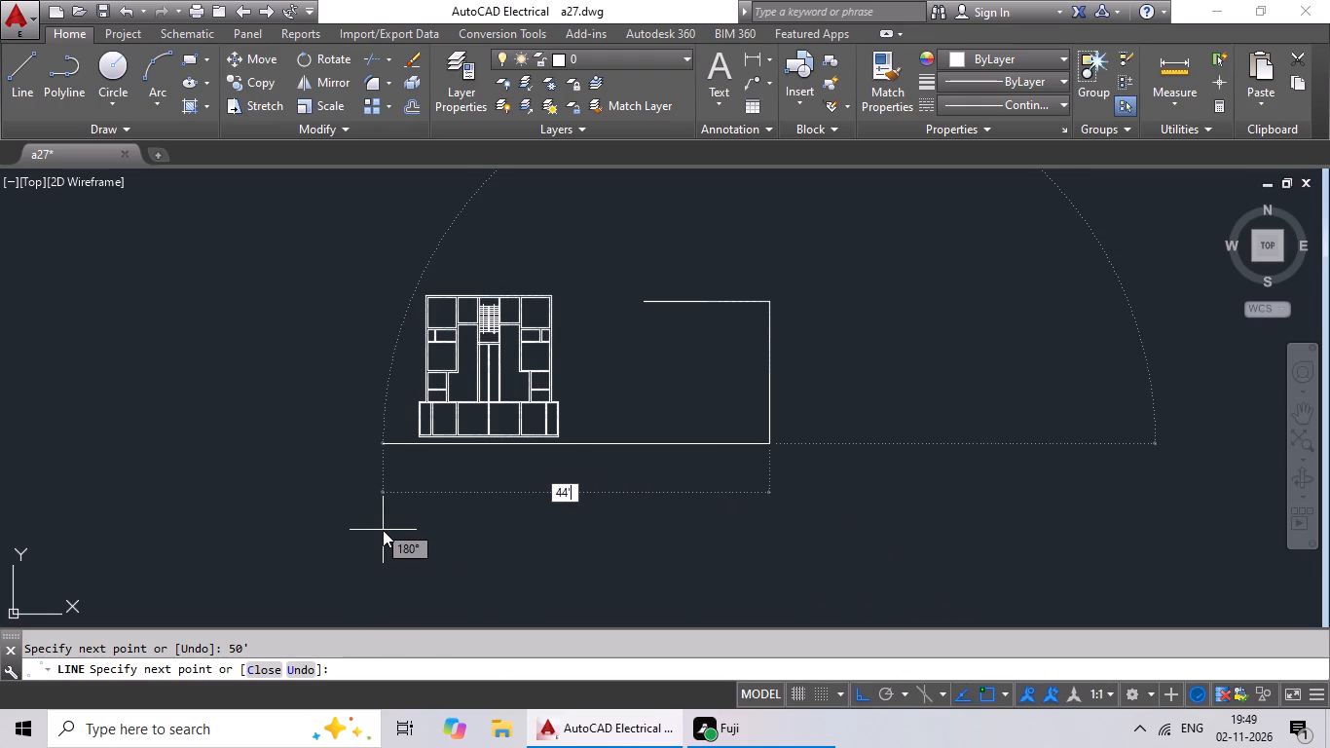
{"action": "key", "text": "shift+quotedbl"}
{"action": "key", "text": "Return"}
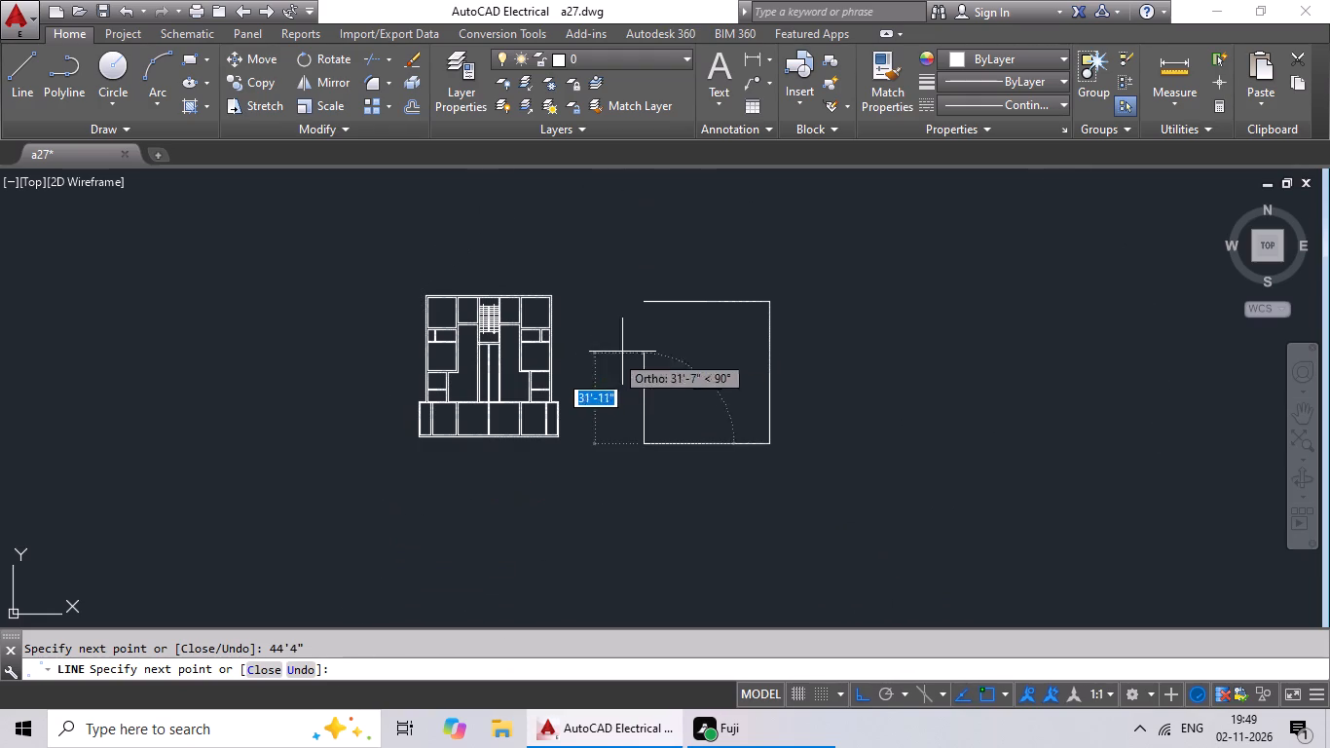
{"action": "scroll", "coordinate": [686, 294], "scroll_direction": "up", "scroll_amount": 4}
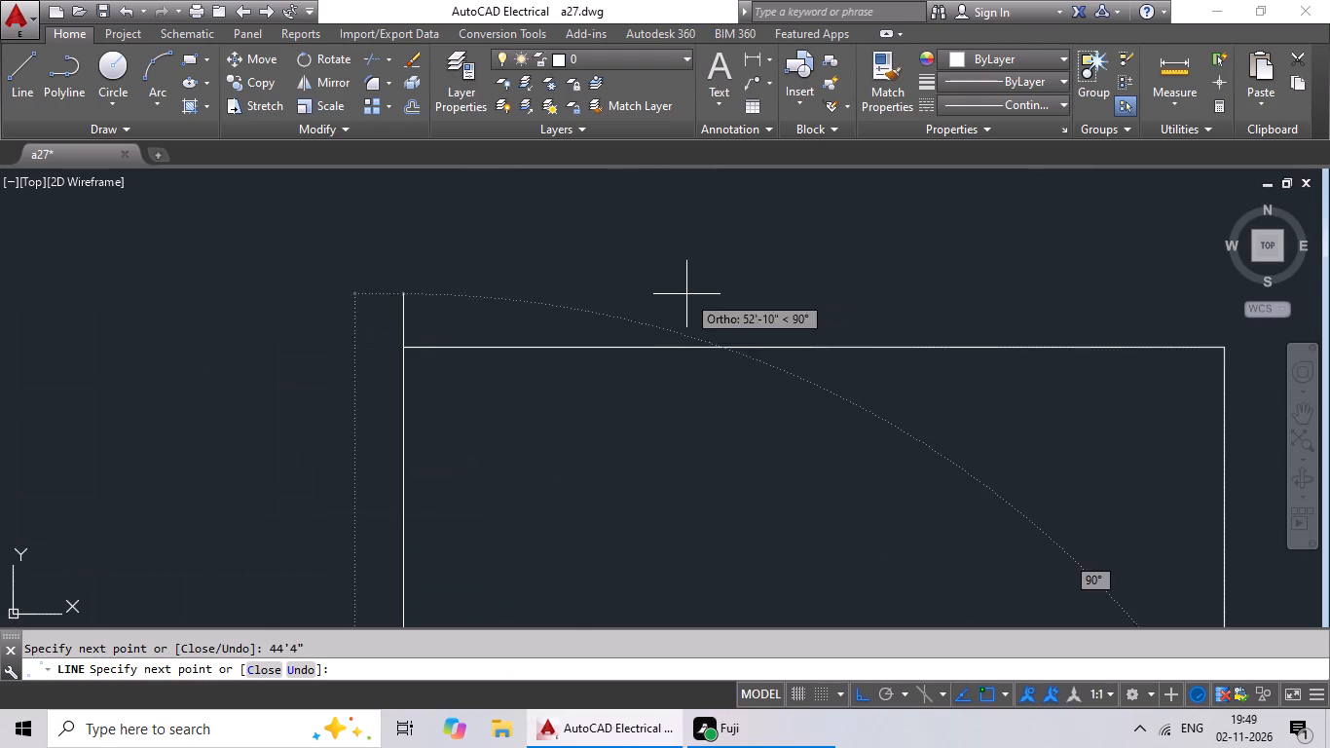
{"action": "left_click", "coordinate": [406, 346]}
{"action": "scroll", "coordinate": [572, 359], "scroll_direction": "down", "scroll_amount": 2}
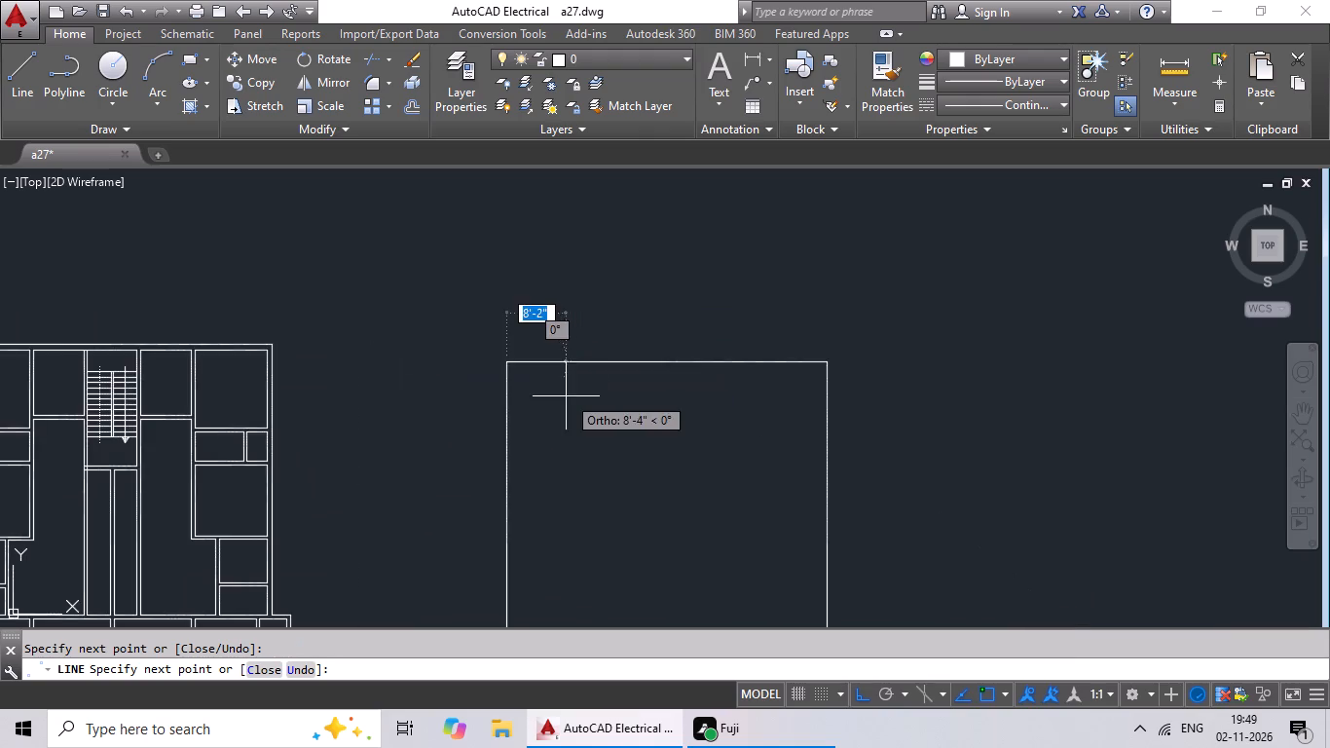
{"action": "middle_click_drag", "start_coordinate": [566, 396], "coordinate": [557, 243]}
{"action": "key", "text": "Escape"}
Offset the new outline's left vertical line 9" inward to form the outer wall thickness.
{"action": "key", "text": "o"}
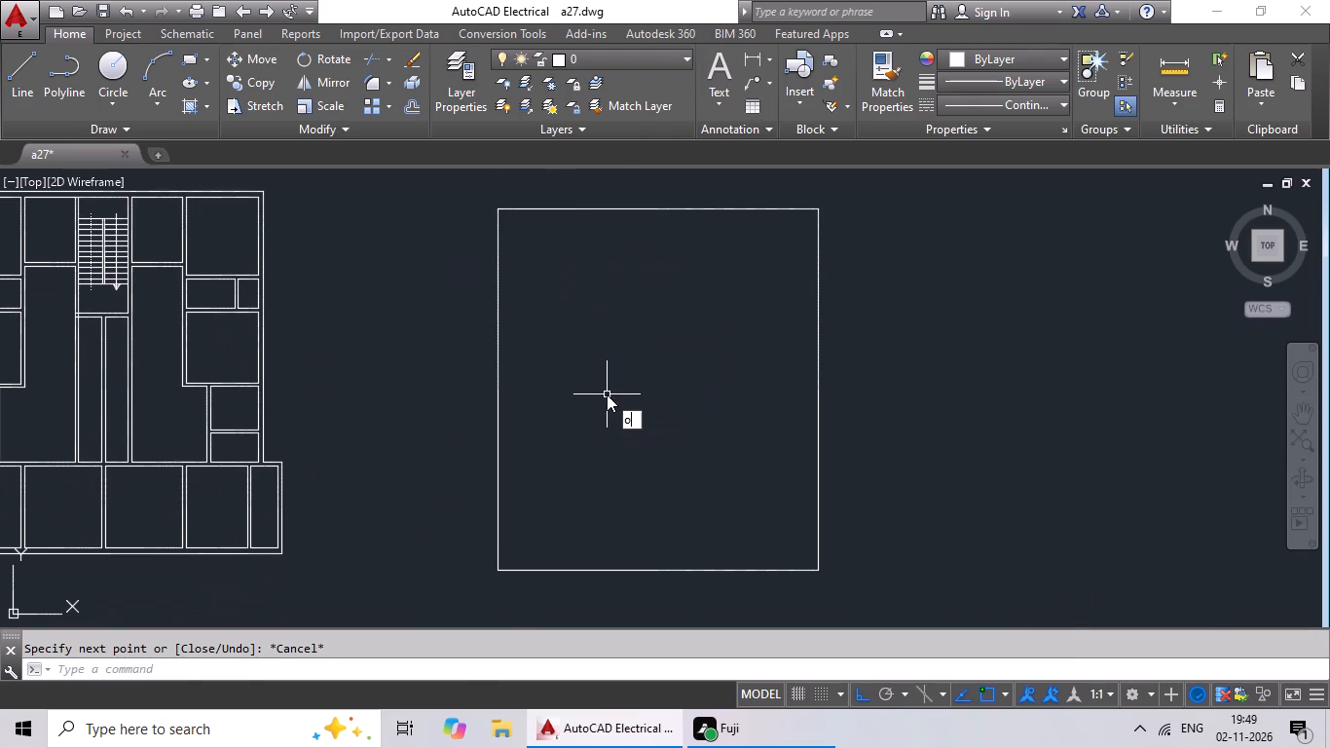
{"action": "key", "text": "Return"}
{"action": "key", "text": "9"}
{"action": "key", "text": "shift+quotedbl"}
{"action": "key", "text": "Return"}
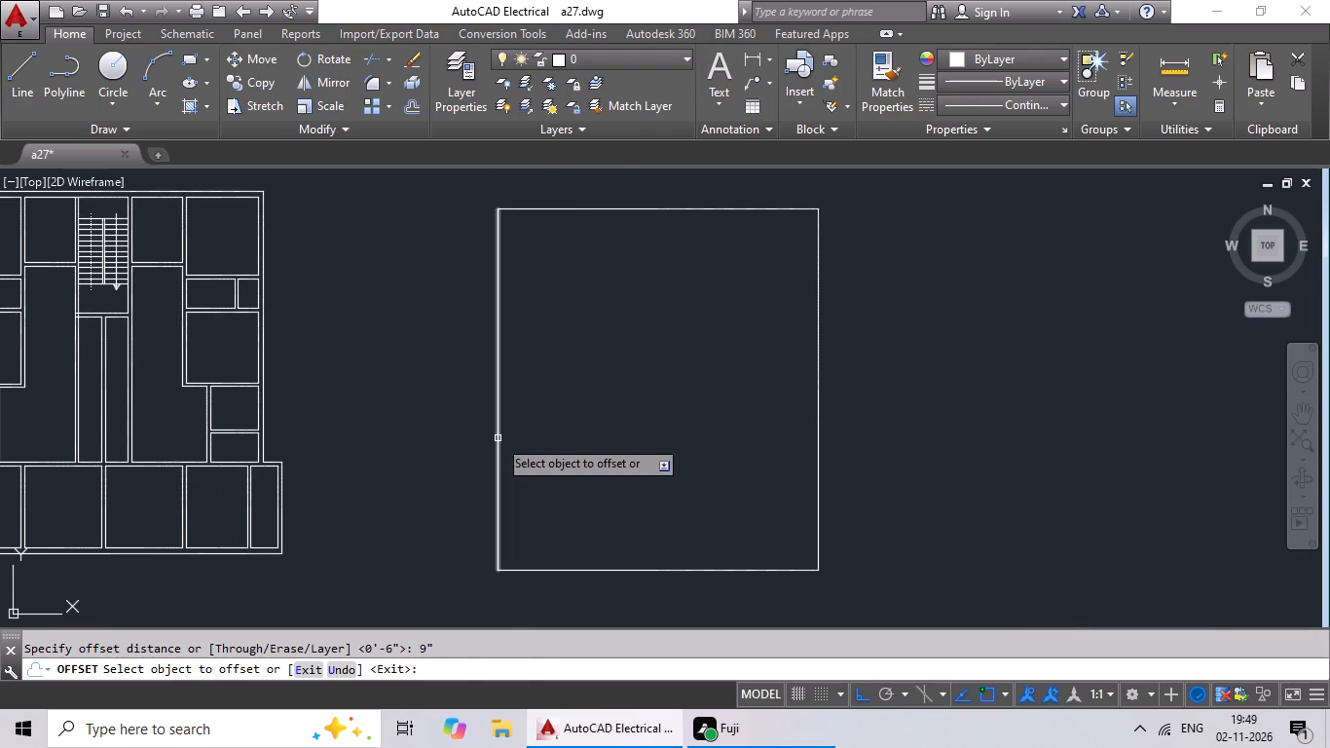
{"action": "left_click_drag", "start_coordinate": [498, 438], "coordinate": [510, 433]}
{"action": "left_click", "coordinate": [563, 417]}
{"action": "key", "text": "Escape"}
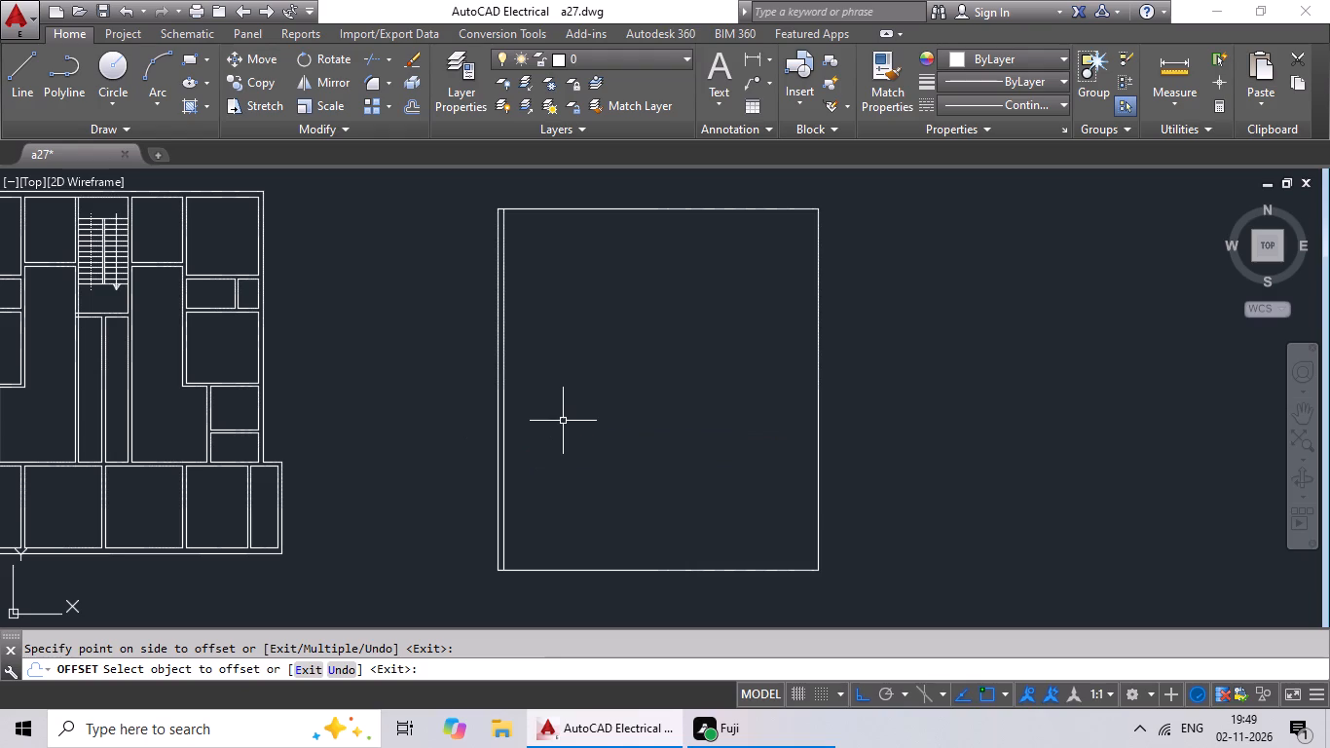
{"action": "key", "text": "Escape"}
Offset the new outline's top, right and bottom lines 9" inward.
{"action": "key", "text": "o"}
{"action": "key", "text": "Return"}
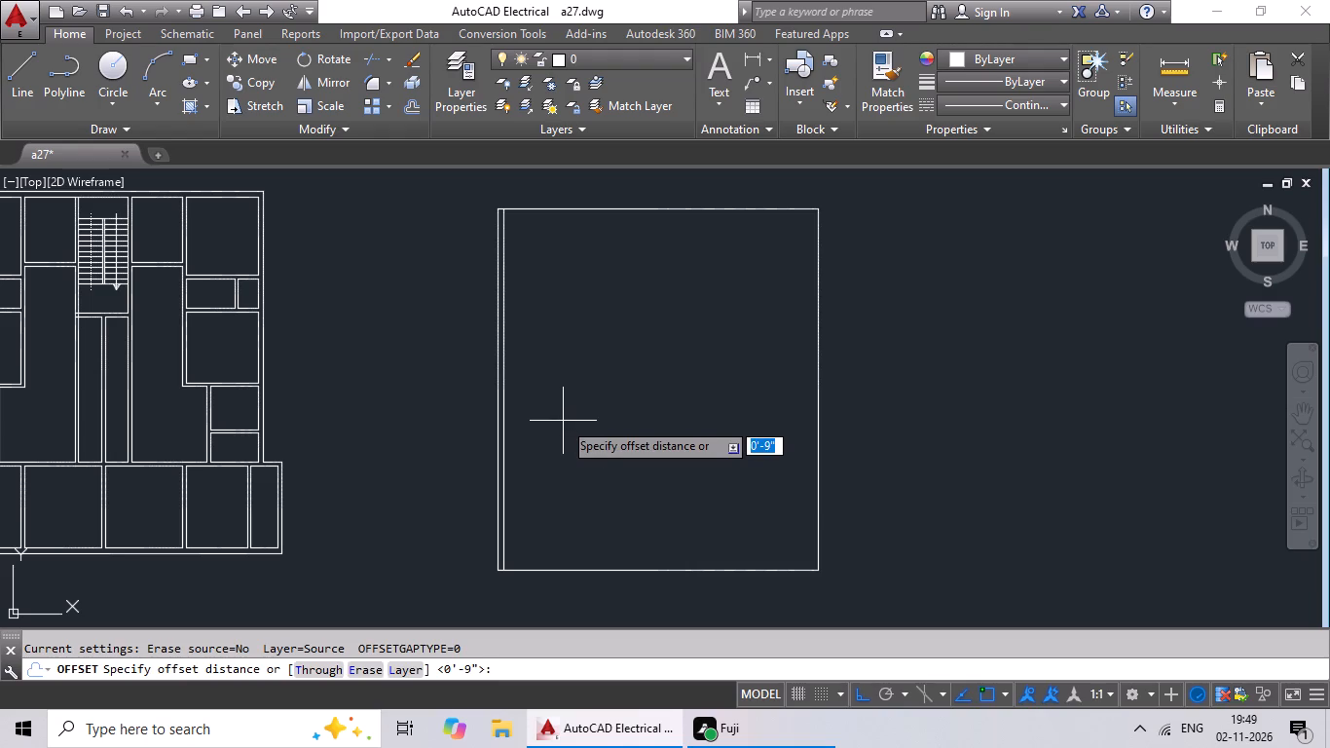
{"action": "key", "text": "9"}
{"action": "key", "text": "shift+quotedbl"}
{"action": "key", "text": "Return"}
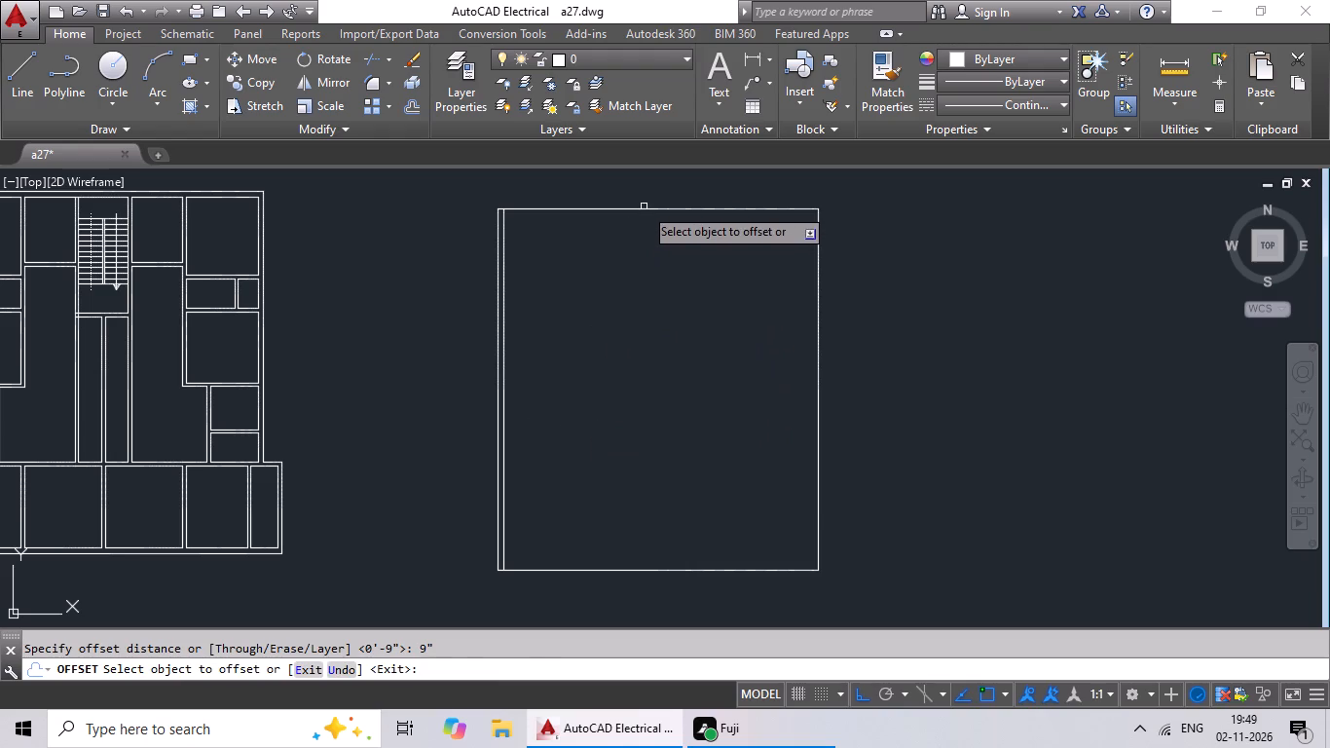
{"action": "left_click_drag", "start_coordinate": [644, 207], "coordinate": [644, 219]}
{"action": "left_click", "coordinate": [644, 281]}
{"action": "left_click_drag", "start_coordinate": [819, 314], "coordinate": [817, 315]}
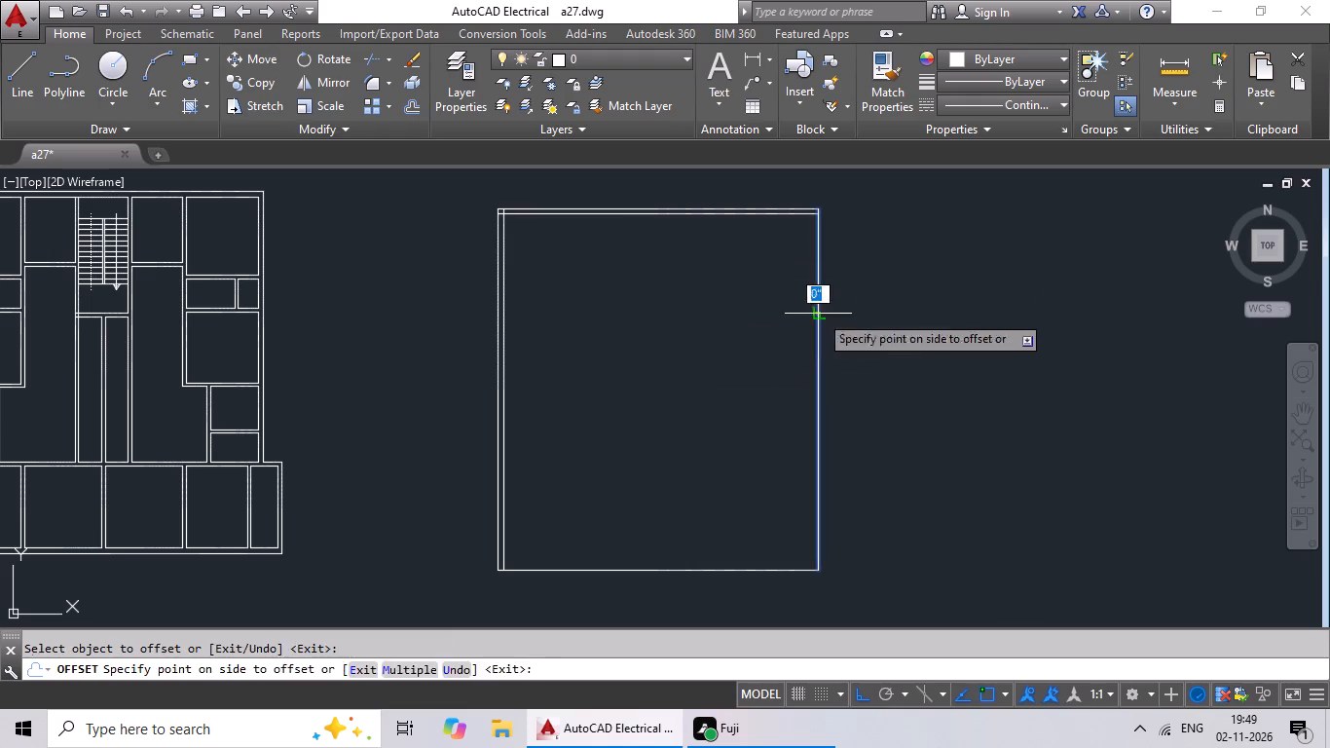
{"action": "left_click_drag", "start_coordinate": [817, 315], "coordinate": [808, 321]}
{"action": "left_click", "coordinate": [699, 349]}
{"action": "left_click_drag", "start_coordinate": [711, 573], "coordinate": [720, 534]}
{"action": "left_click", "coordinate": [726, 506]}
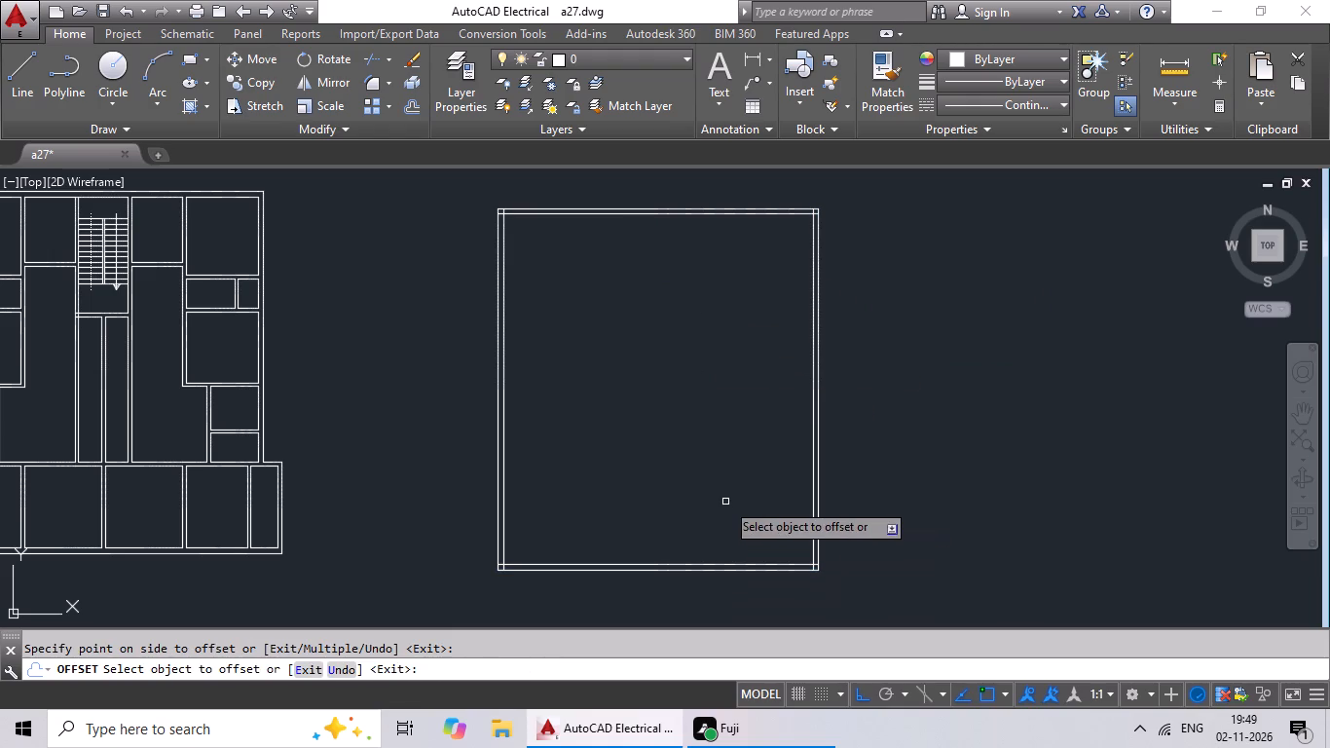
{"action": "key", "text": "Escape"}
{"action": "key", "text": "Escape"}
{"action": "key", "text": "Escape"}
Offset the inner line of the new outline's left outer wall 10' to the right.
{"action": "key", "text": "o"}
{"action": "key", "text": "Return"}
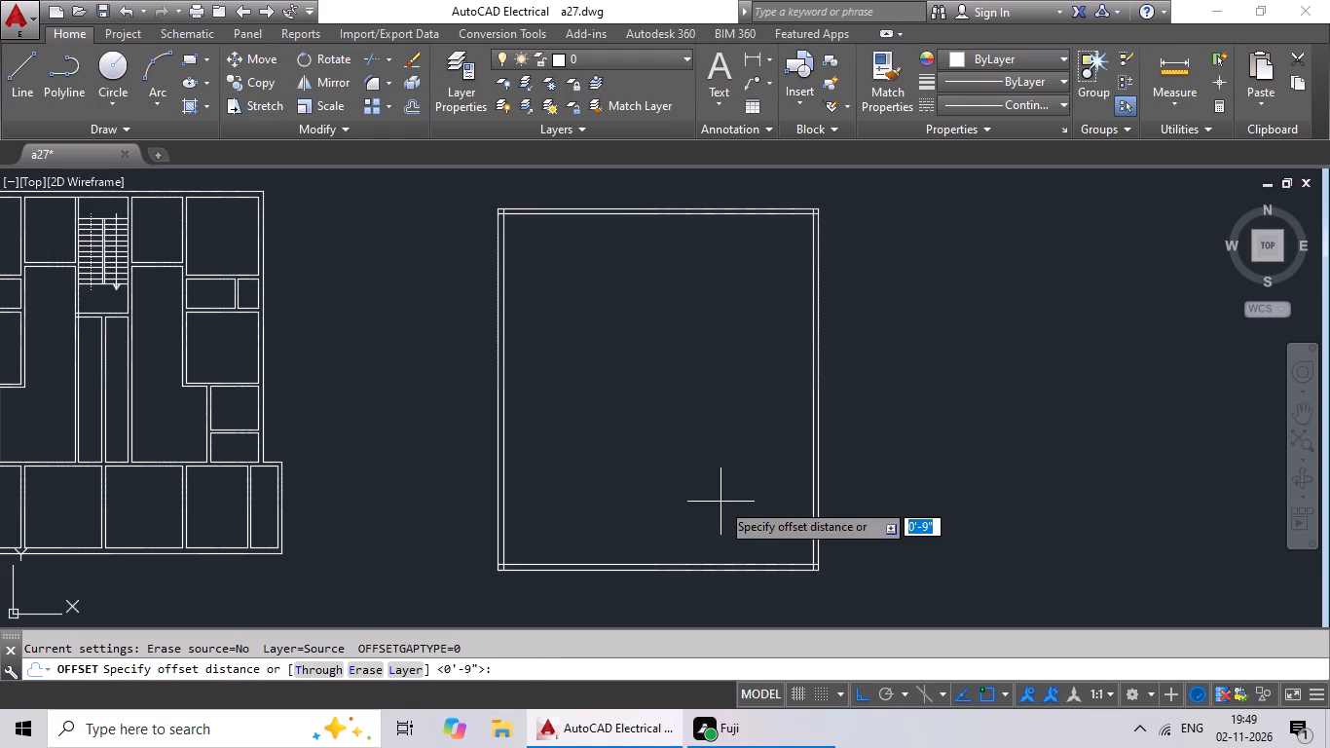
{"action": "type", "text": "10'"}
{"action": "key", "text": "Return"}
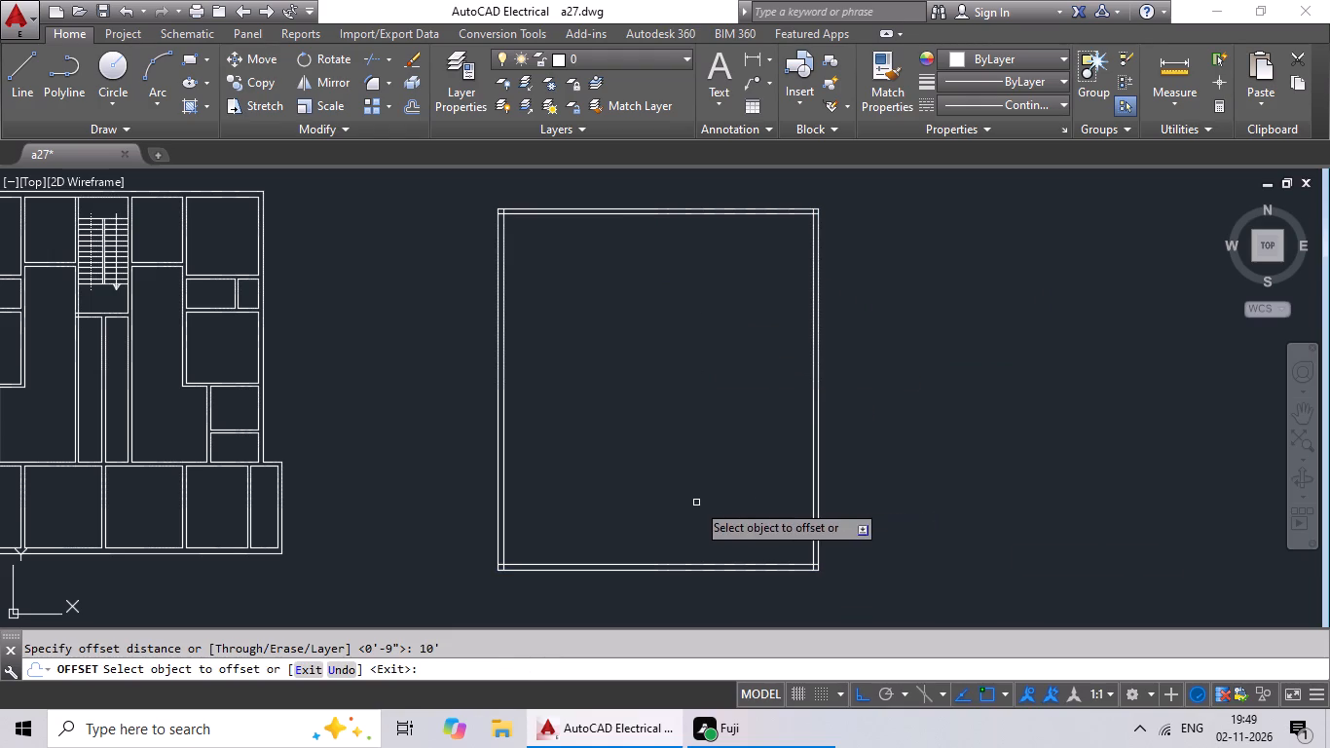
{"action": "left_click", "coordinate": [504, 454]}
{"action": "left_click", "coordinate": [574, 436]}
{"action": "key", "text": "Escape"}
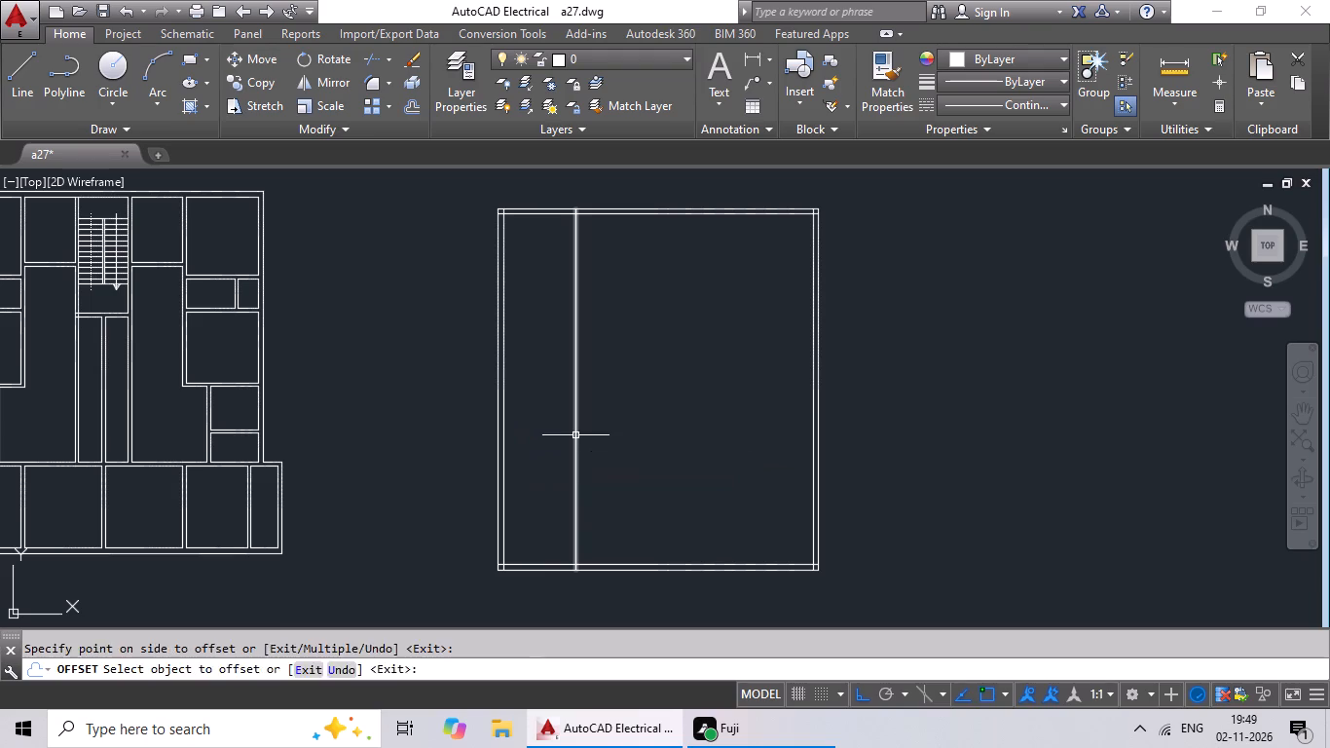
{"action": "key", "text": "Escape"}
{"action": "key", "text": "Escape"}
{"action": "key", "text": "Escape"}
Offset the first interior vertical line 6" to the right to form a partition wall.
{"action": "key", "text": "o"}
{"action": "key", "text": "Return"}
{"action": "type", "text": "6\""}
{"action": "key", "text": "Return"}
{"action": "left_click", "coordinate": [576, 435]}
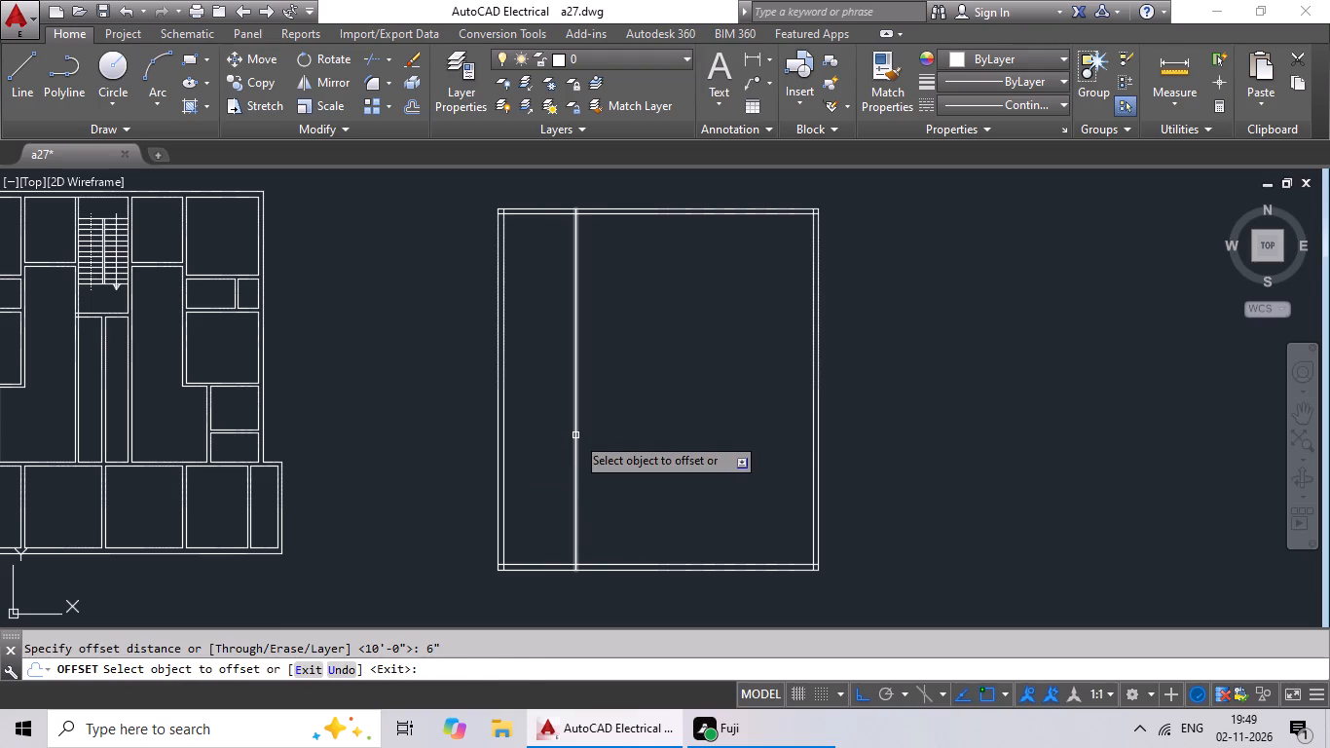
{"action": "left_click", "coordinate": [630, 409]}
{"action": "key", "text": "Escape"}
{"action": "key", "text": "Escape"}
Offset the right line of the first partition wall 7' to the right.
{"action": "key", "text": "o"}
{"action": "key", "text": "Return"}
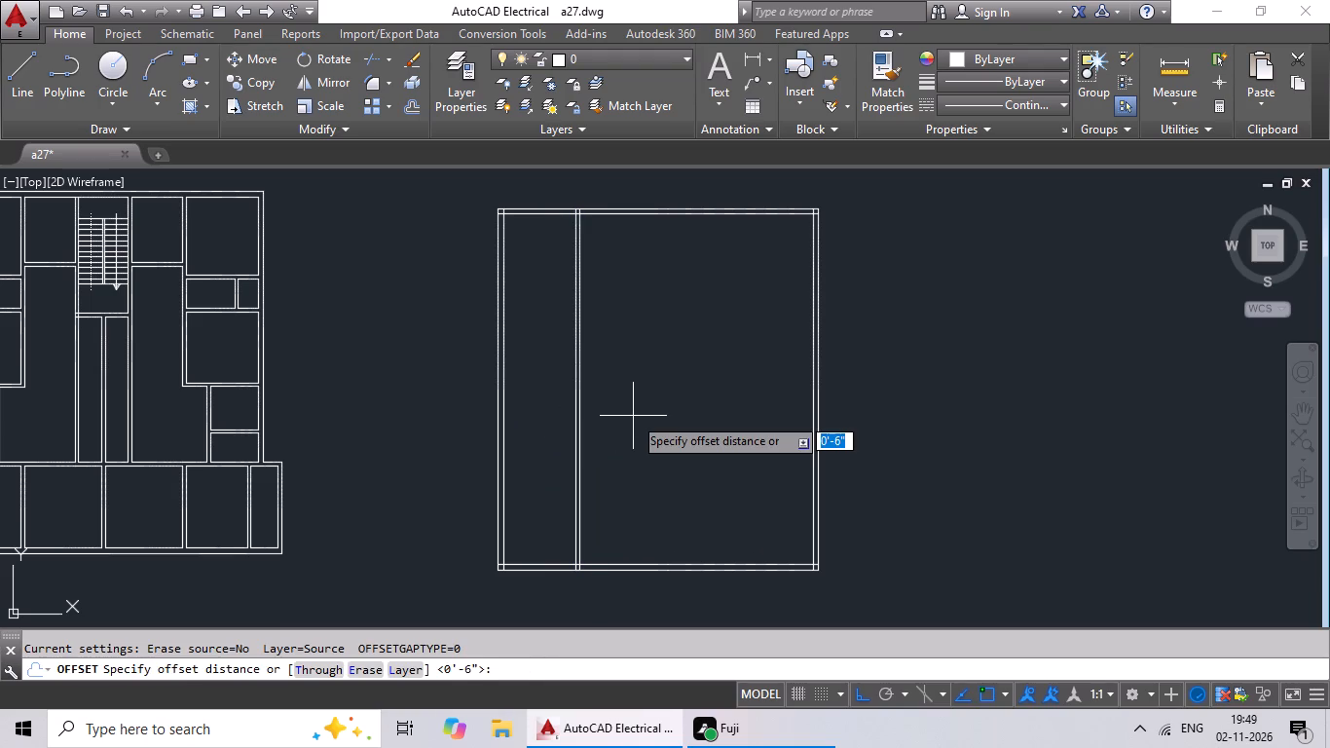
{"action": "type", "text": "7'"}
{"action": "key", "text": "Return"}
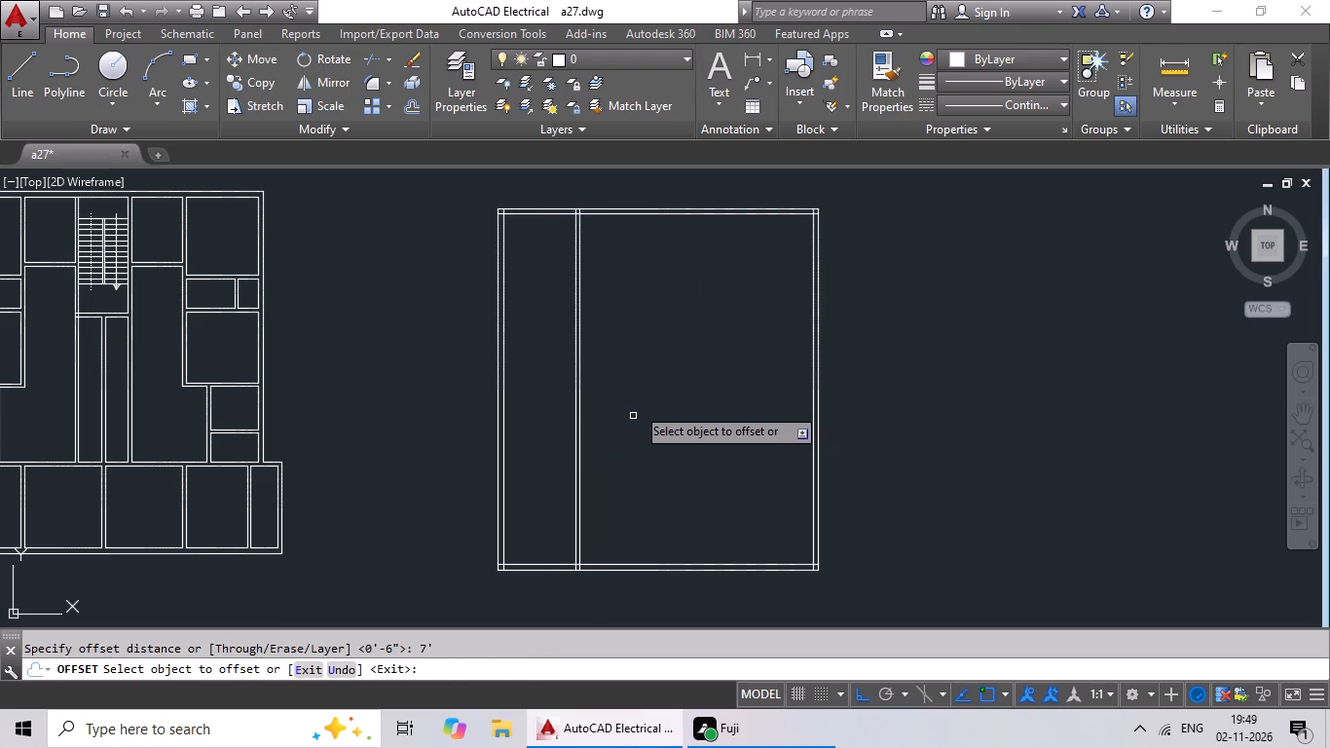
{"action": "left_click_drag", "start_coordinate": [580, 406], "coordinate": [640, 395]}
{"action": "left_click", "coordinate": [674, 387]}
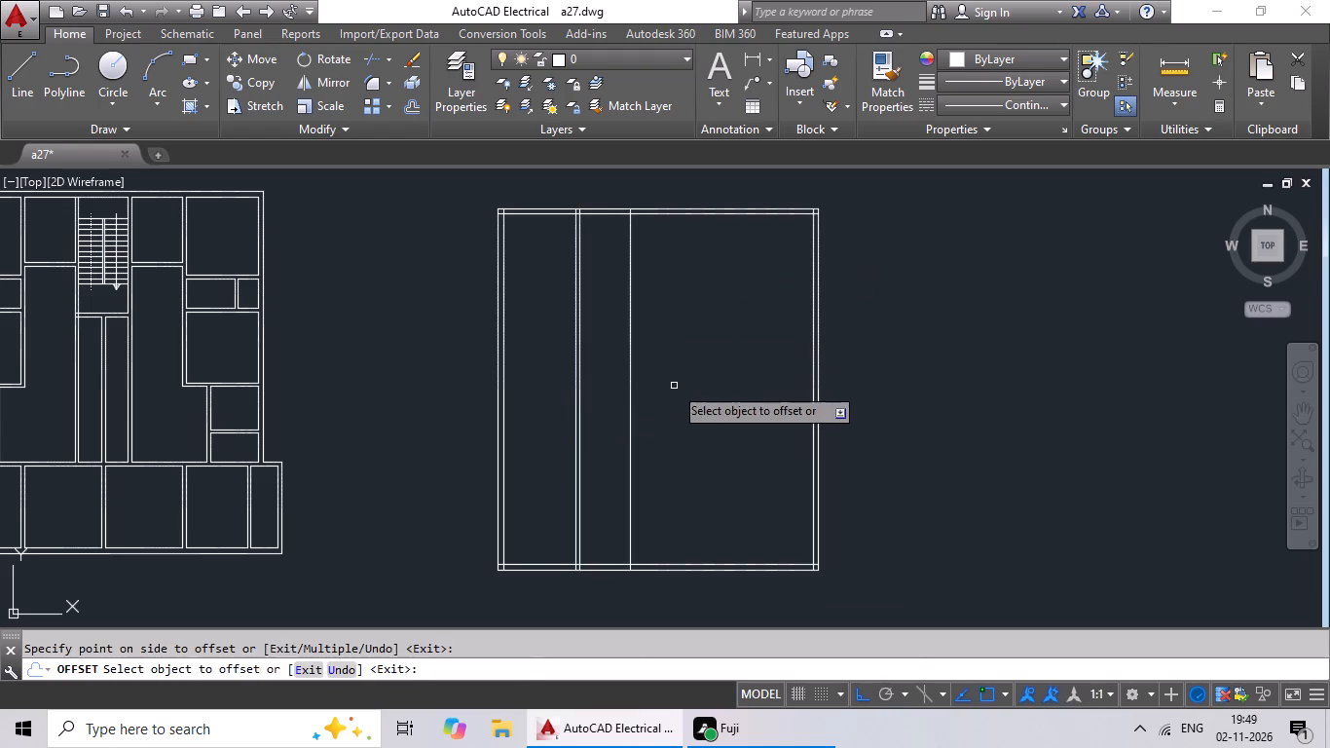
{"action": "key", "text": "Escape"}
{"action": "key", "text": "Escape"}
Offset the newest interior vertical line 6" to the right to form the second partition wall.
{"action": "key", "text": "o"}
{"action": "key", "text": "Return"}
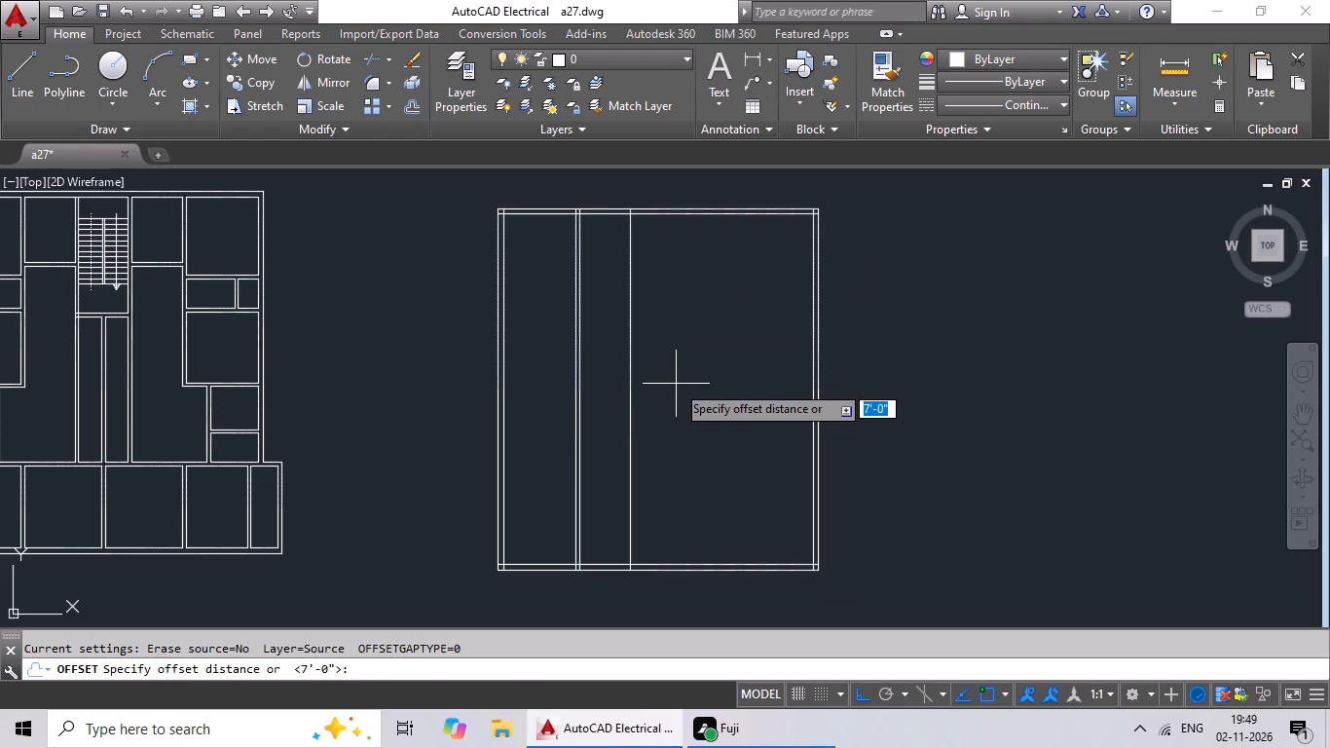
{"action": "key", "text": "6"}
{"action": "key", "text": "shift+quotedbl"}
{"action": "key", "text": "Return"}
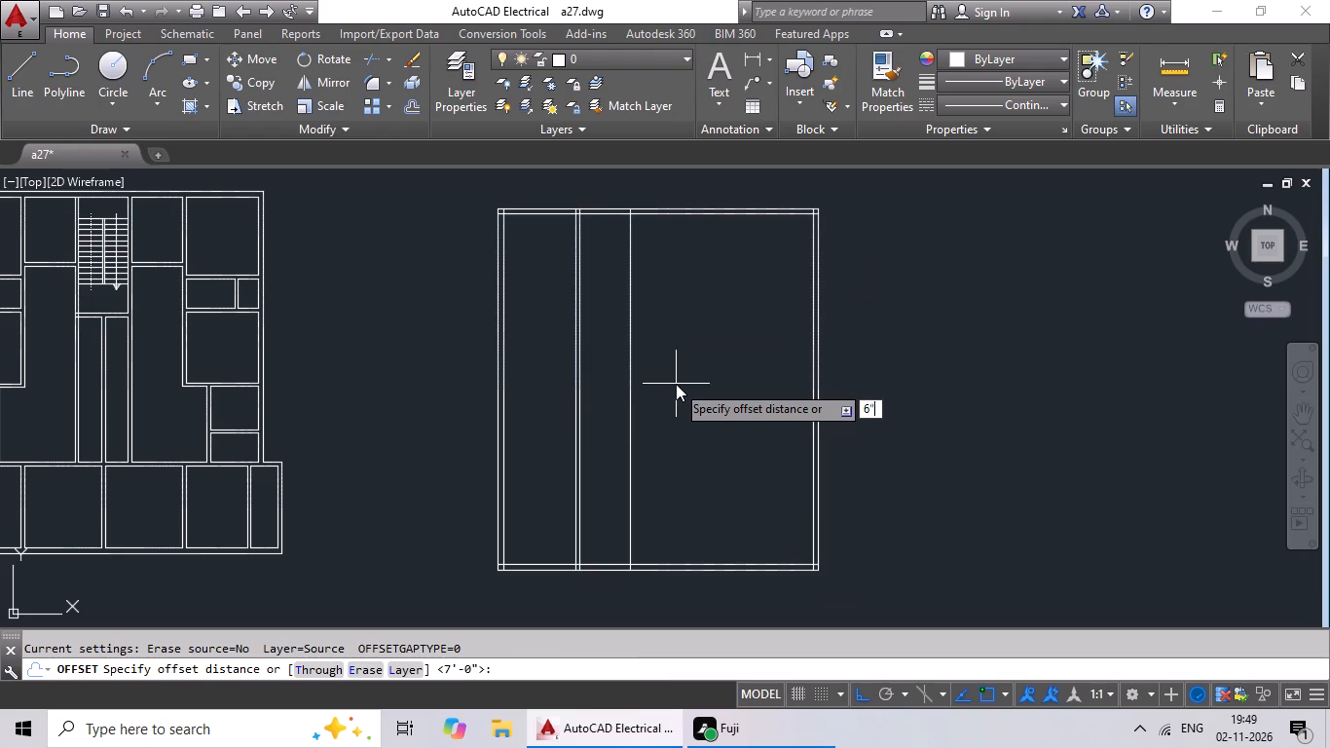
{"action": "left_click_drag", "start_coordinate": [631, 417], "coordinate": [661, 411]}
{"action": "left_click", "coordinate": [706, 397]}
{"action": "middle_click_drag", "start_coordinate": [729, 365], "coordinate": [652, 386]}
{"action": "key", "text": "Escape"}
{"action": "key", "text": "Escape"}
{"action": "key", "text": "Escape"}
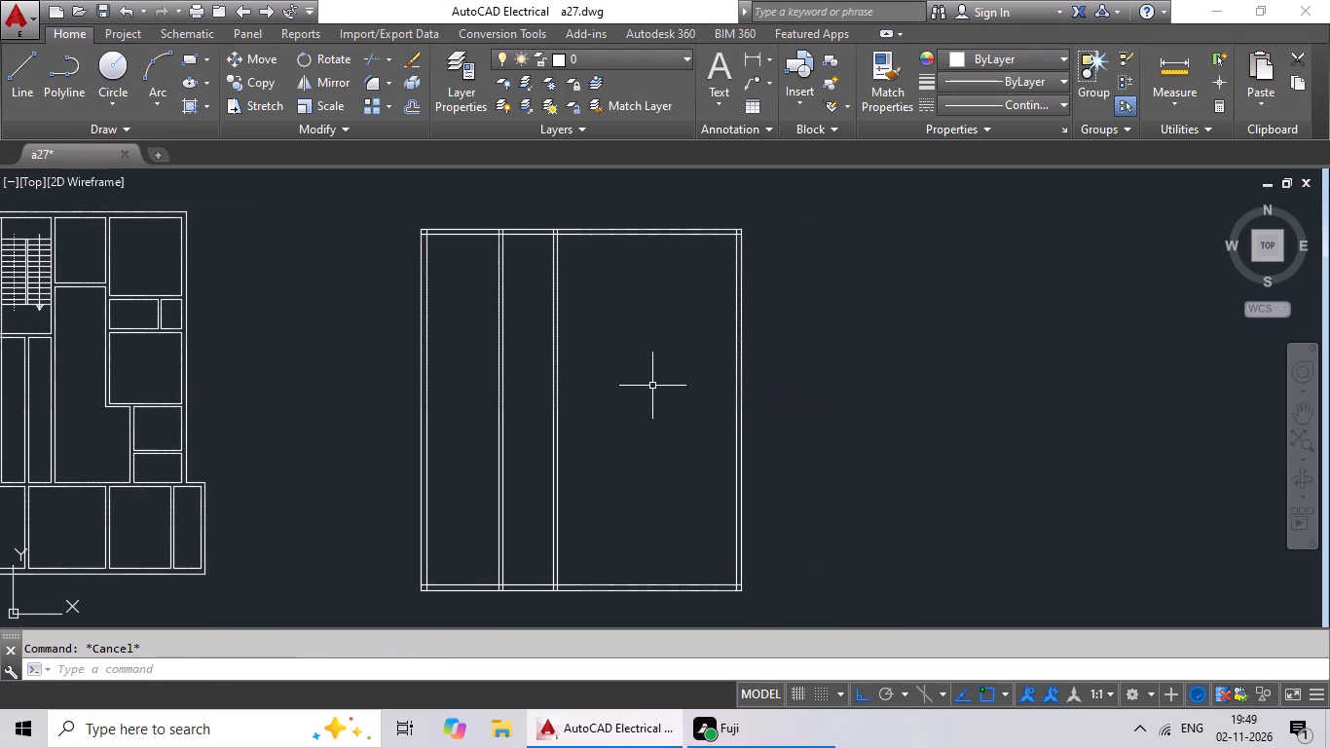
Offset the inner line of the right outer wall 10' to the left.
{"action": "key", "text": "o"}
{"action": "key", "text": "Return"}
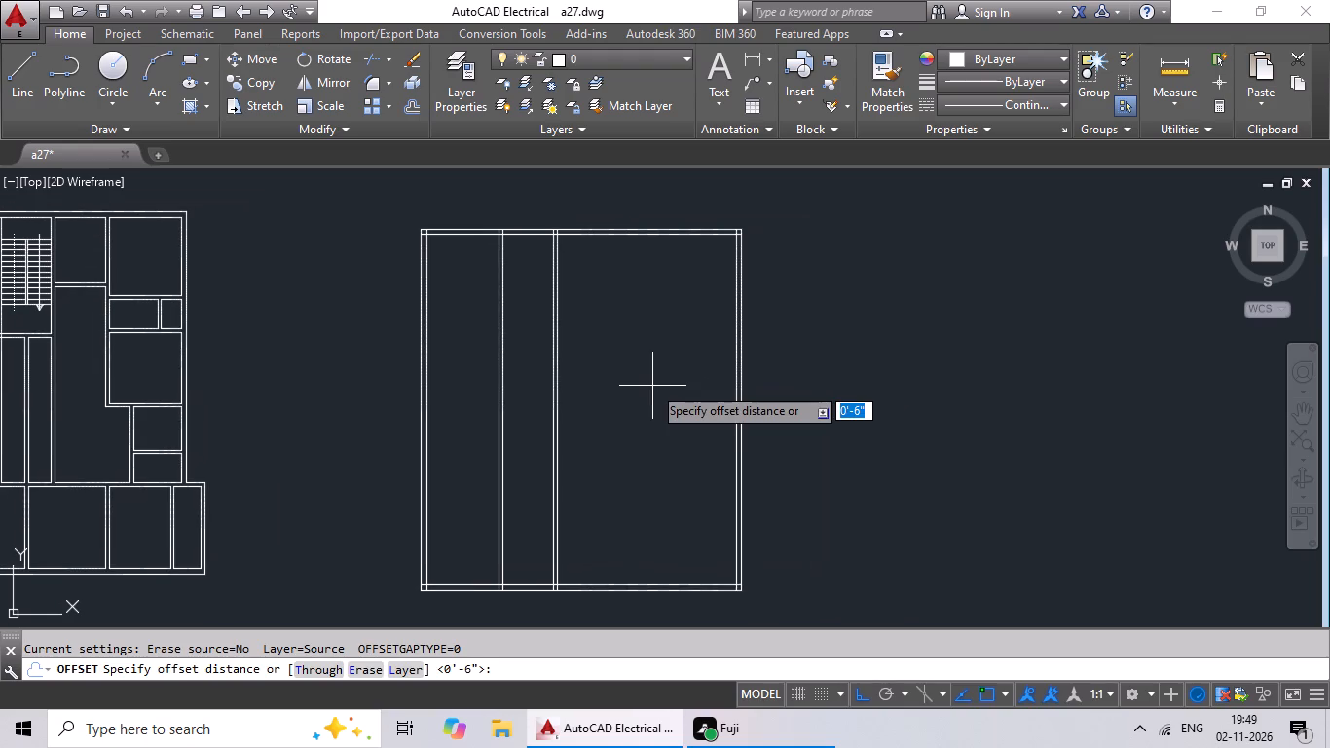
{"action": "type", "text": "10'"}
{"action": "key", "text": "Return"}
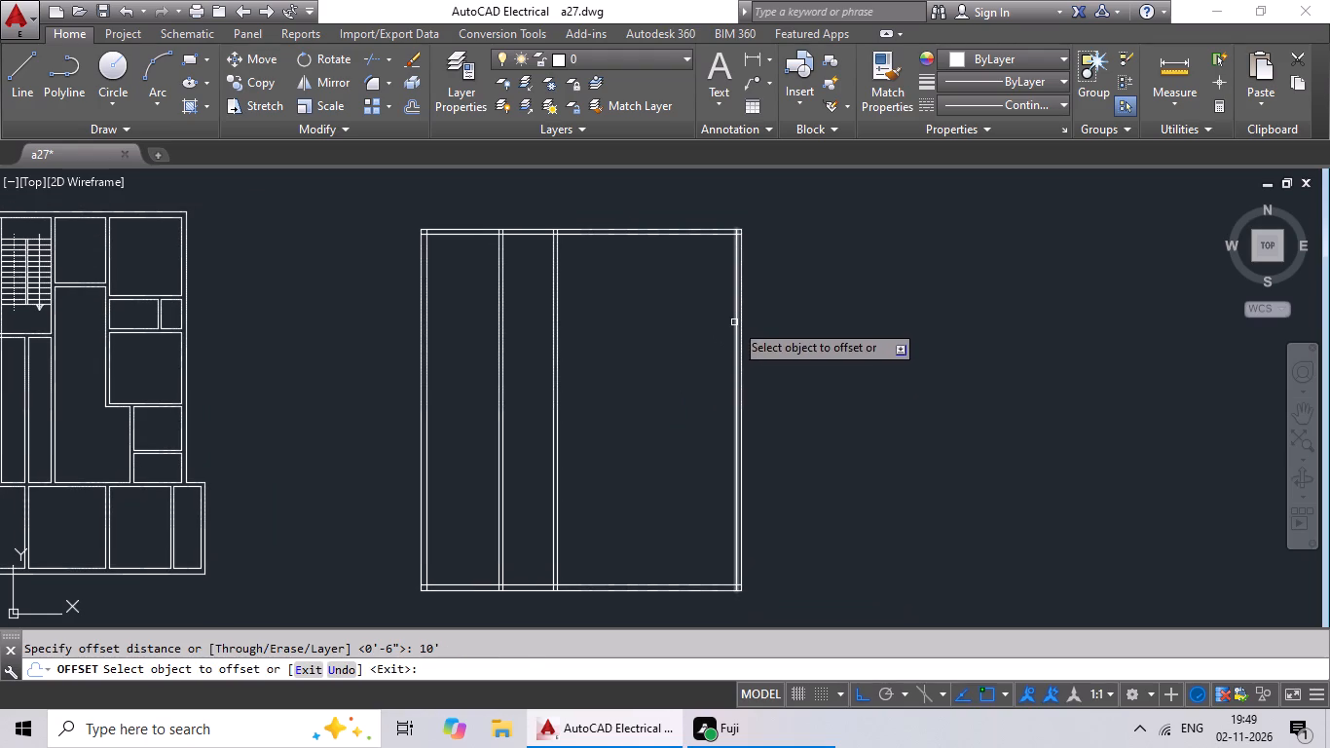
{"action": "left_click_drag", "start_coordinate": [734, 322], "coordinate": [719, 326]}
{"action": "left_click", "coordinate": [684, 334]}
{"action": "key", "text": "Escape"}
{"action": "key", "text": "Escape"}
{"action": "key", "text": "Escape"}
Offset the new vertical line near the right outer wall 6" to the left to form the third partition wall.
{"action": "key", "text": "o"}
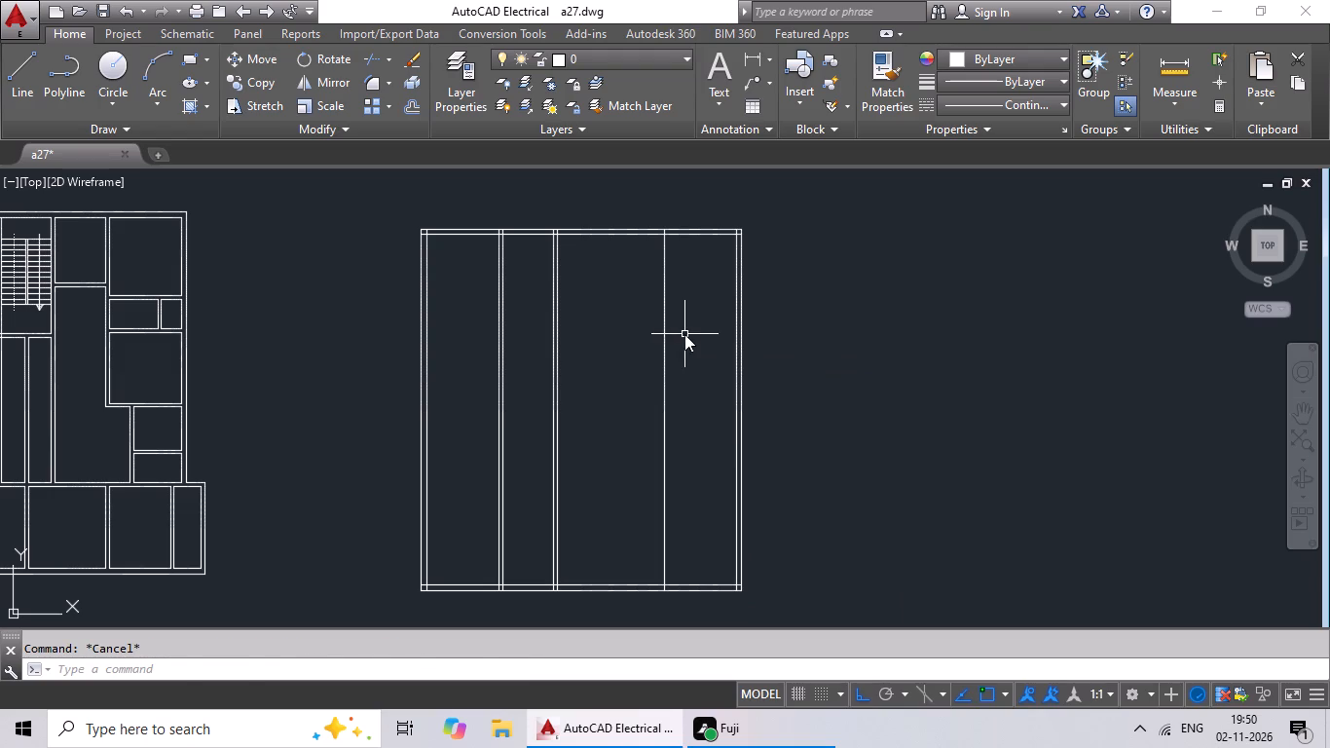
{"action": "key", "text": "Return"}
{"action": "type", "text": "6\""}
{"action": "key", "text": "Return"}
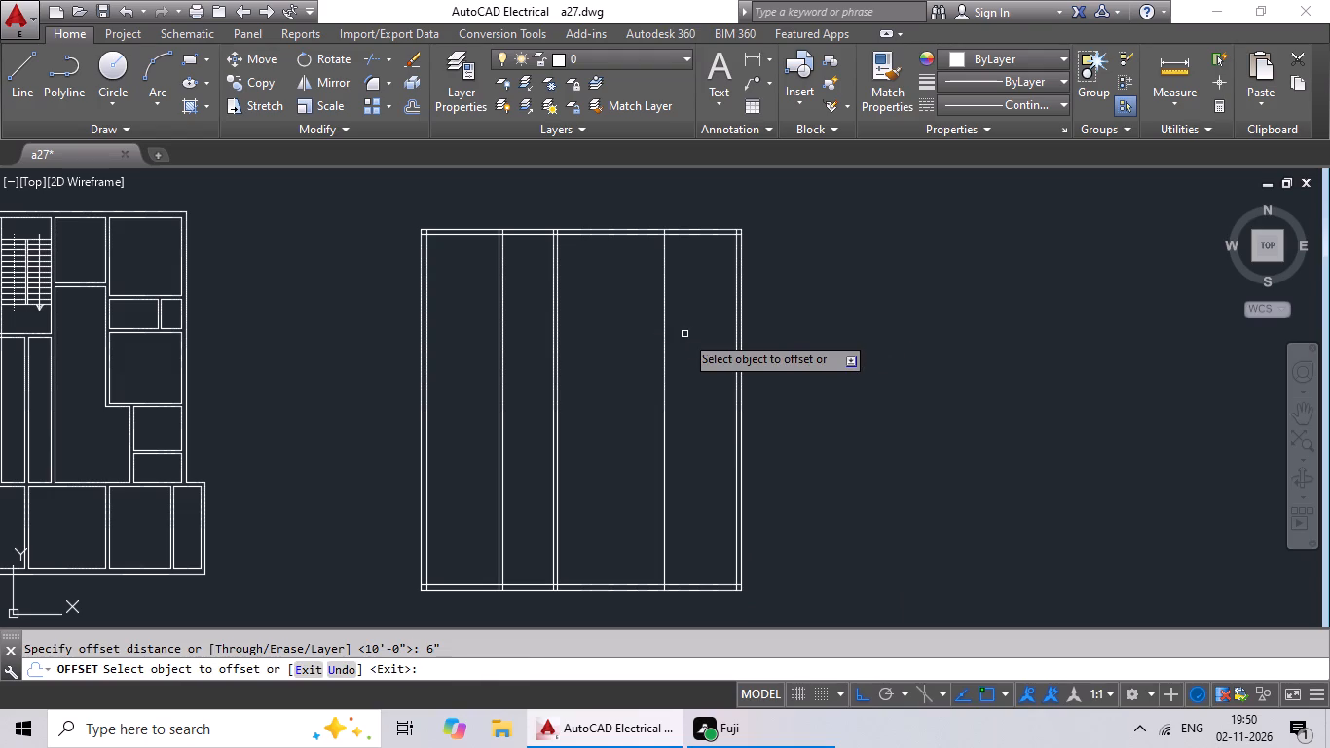
{"action": "left_click", "coordinate": [665, 310]}
{"action": "left_click", "coordinate": [632, 343]}
{"action": "key", "text": "Escape"}
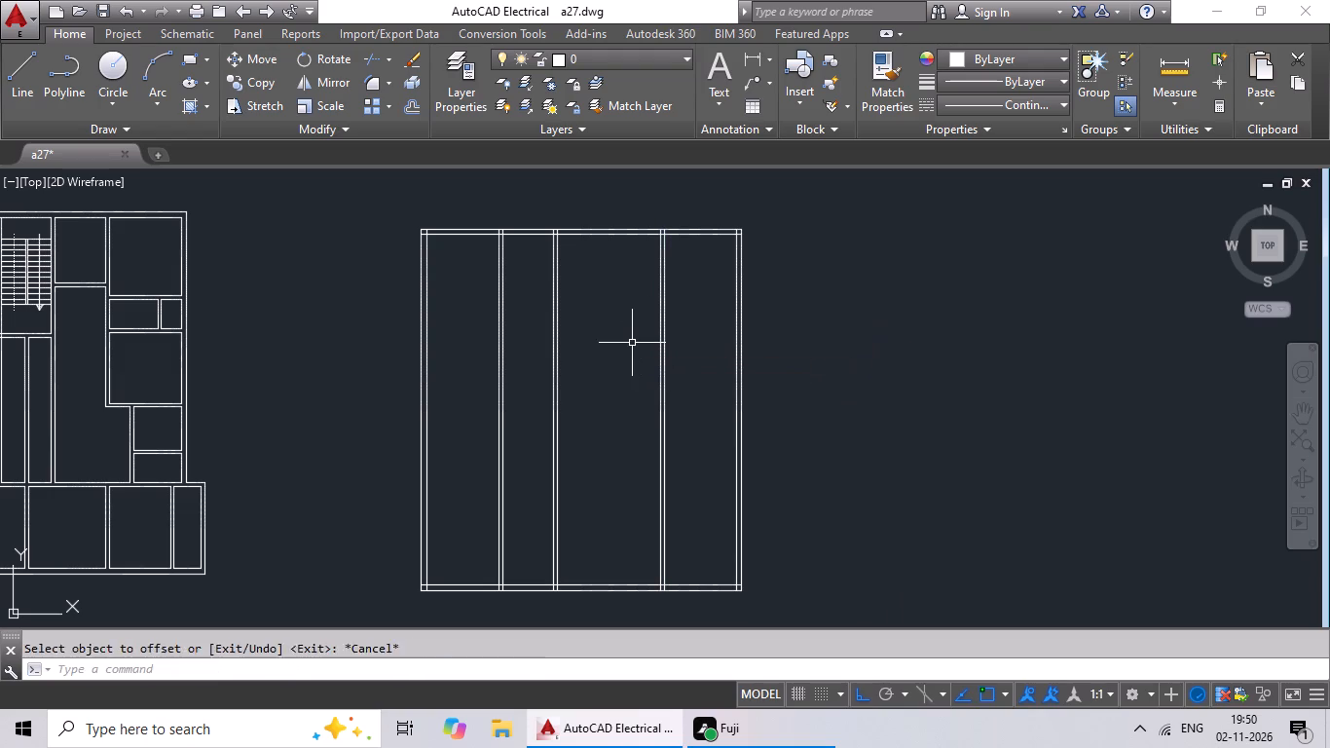
{"action": "key", "text": "Escape"}
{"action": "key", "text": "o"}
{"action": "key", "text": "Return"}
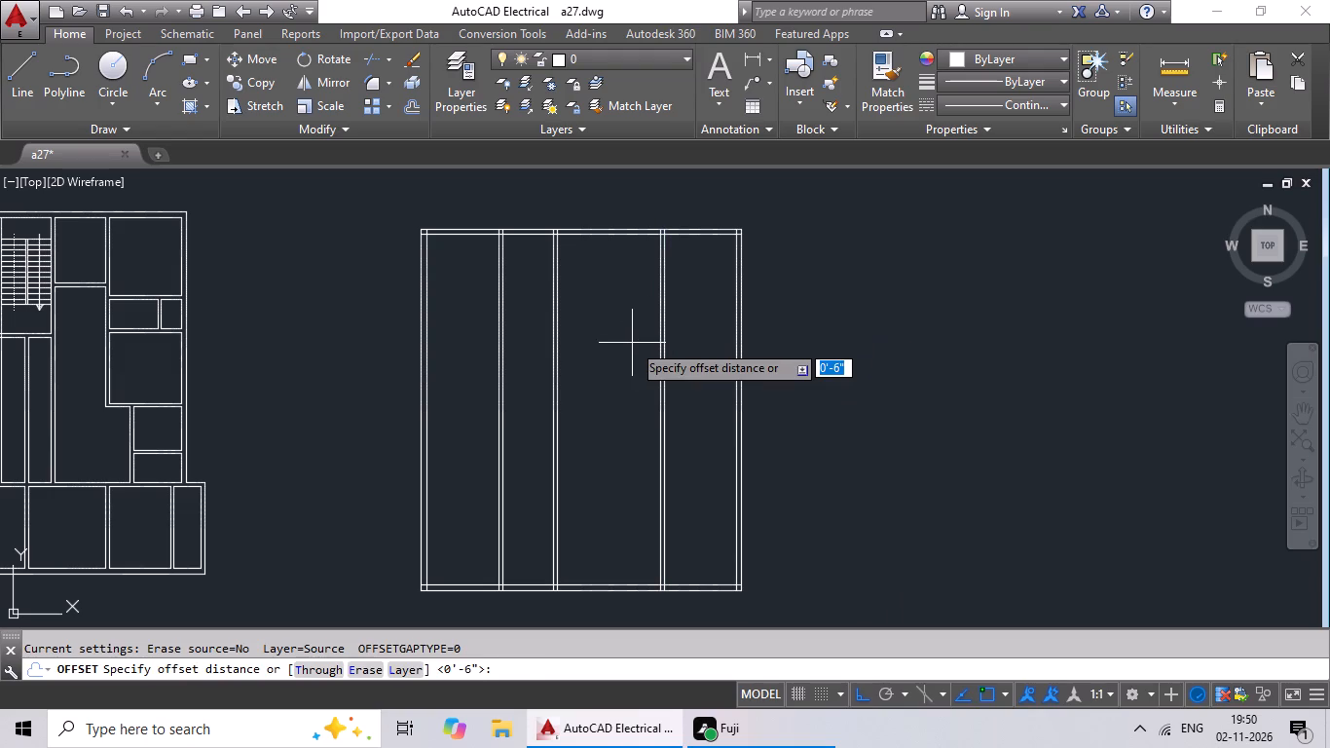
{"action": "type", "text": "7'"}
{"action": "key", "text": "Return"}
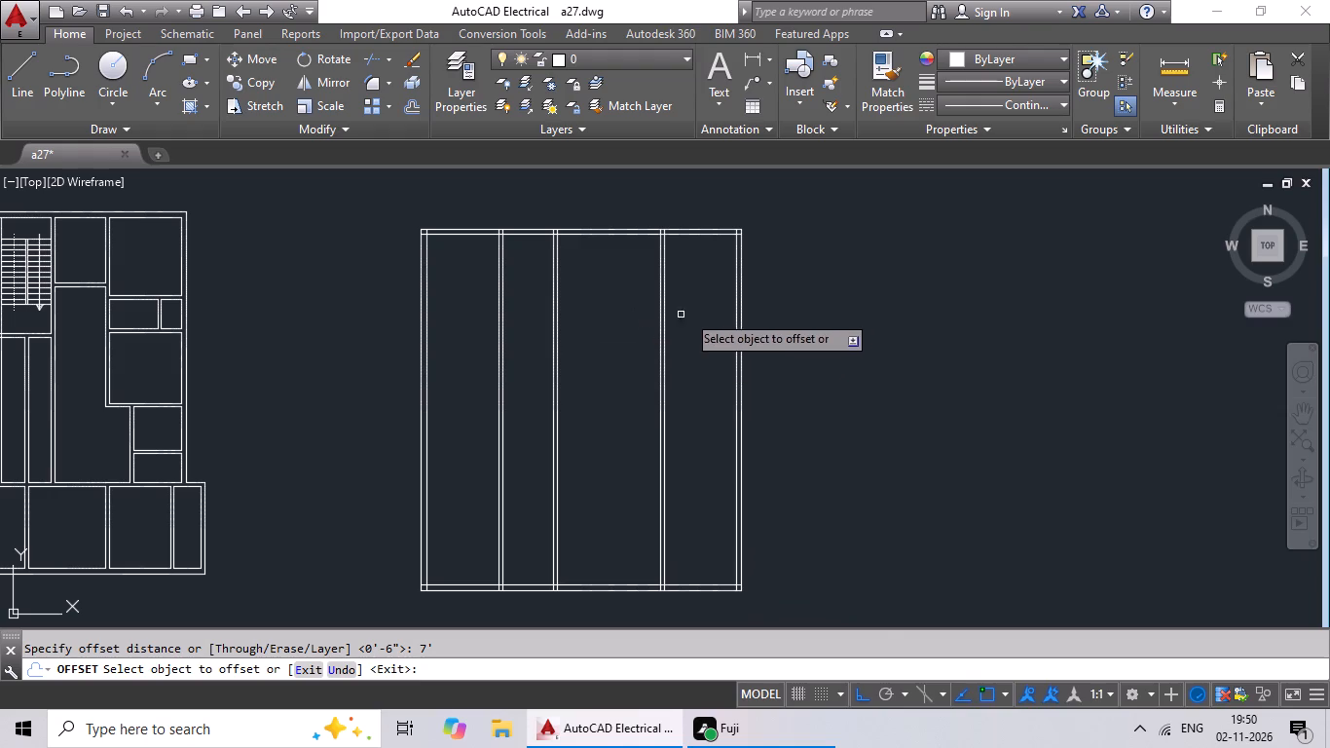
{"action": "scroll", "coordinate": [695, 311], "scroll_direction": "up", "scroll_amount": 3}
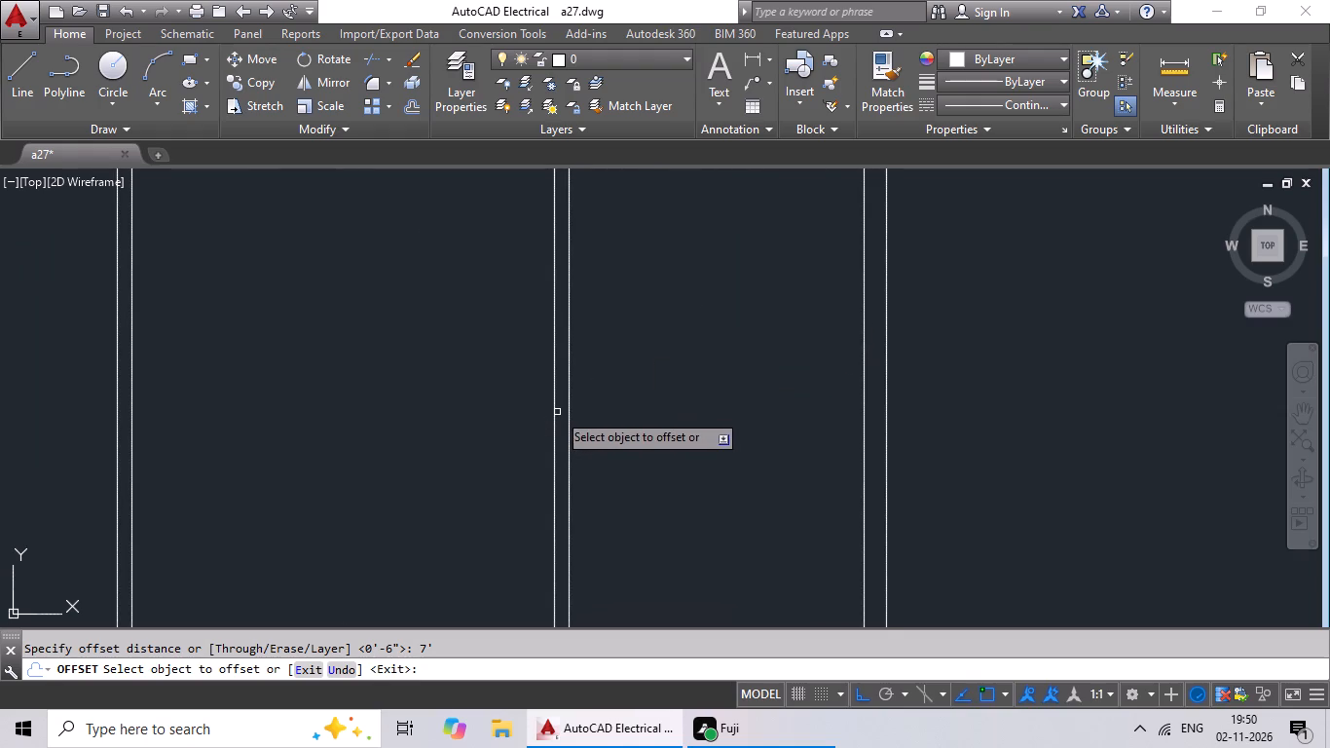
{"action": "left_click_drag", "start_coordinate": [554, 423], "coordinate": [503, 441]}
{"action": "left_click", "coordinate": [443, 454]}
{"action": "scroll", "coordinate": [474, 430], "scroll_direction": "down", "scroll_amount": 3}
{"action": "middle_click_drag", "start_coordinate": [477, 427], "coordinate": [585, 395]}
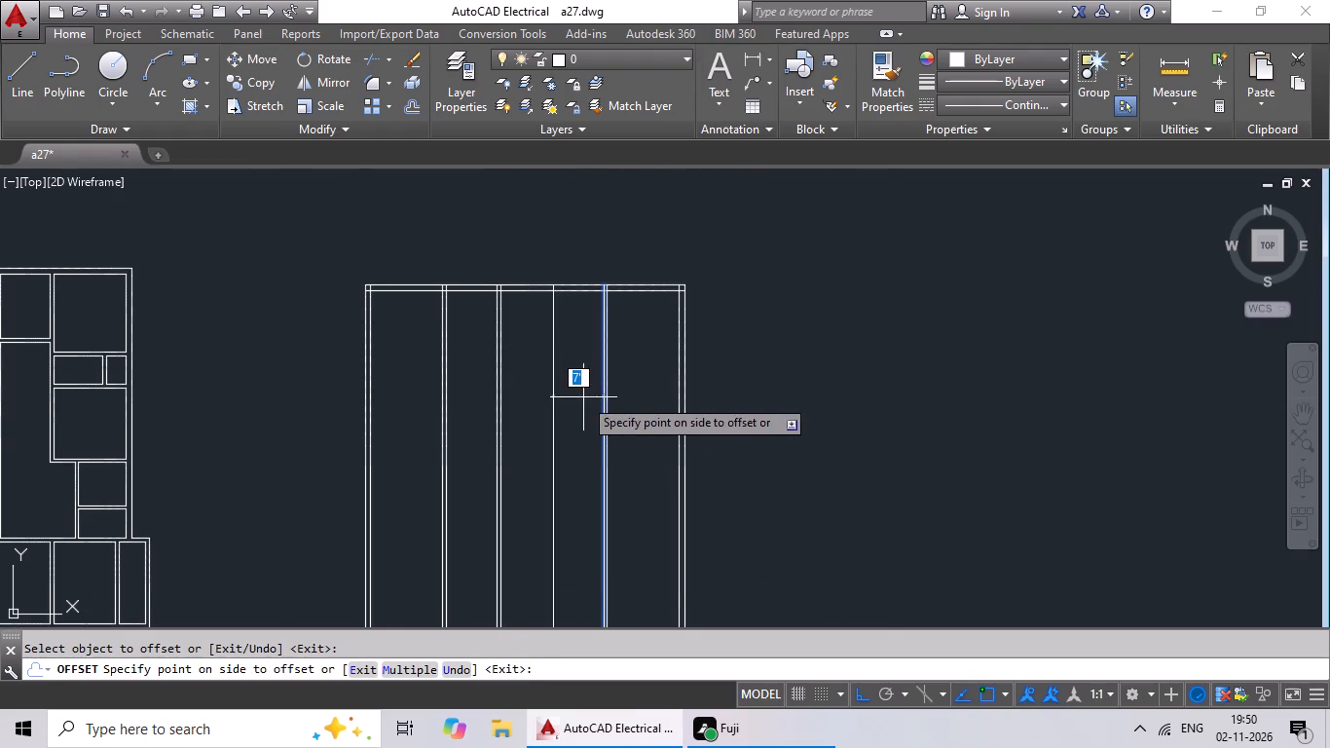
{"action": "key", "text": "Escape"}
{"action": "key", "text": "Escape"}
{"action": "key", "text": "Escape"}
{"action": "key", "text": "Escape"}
Offset the left line of the third partition wall 7' to the left.
{"action": "key", "text": "o"}
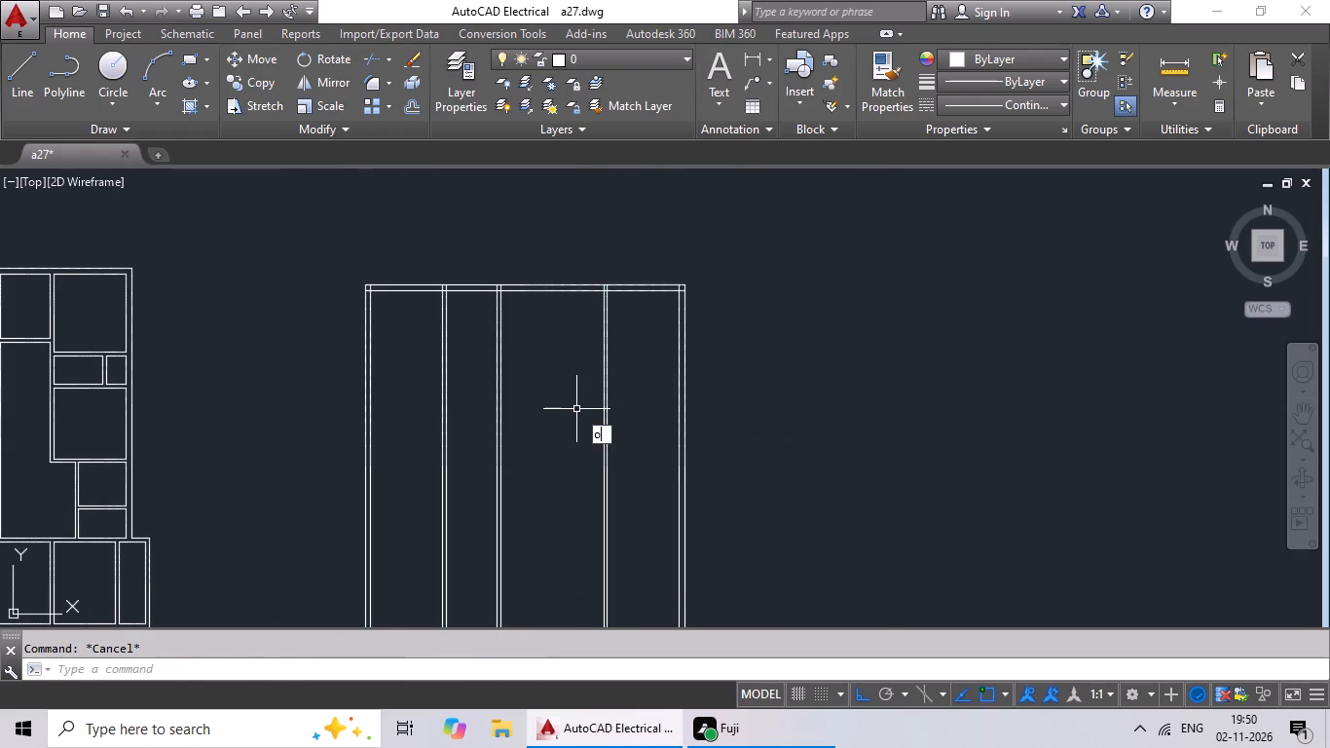
{"action": "key", "text": "Return"}
{"action": "type", "text": "7'"}
{"action": "key", "text": "Return"}
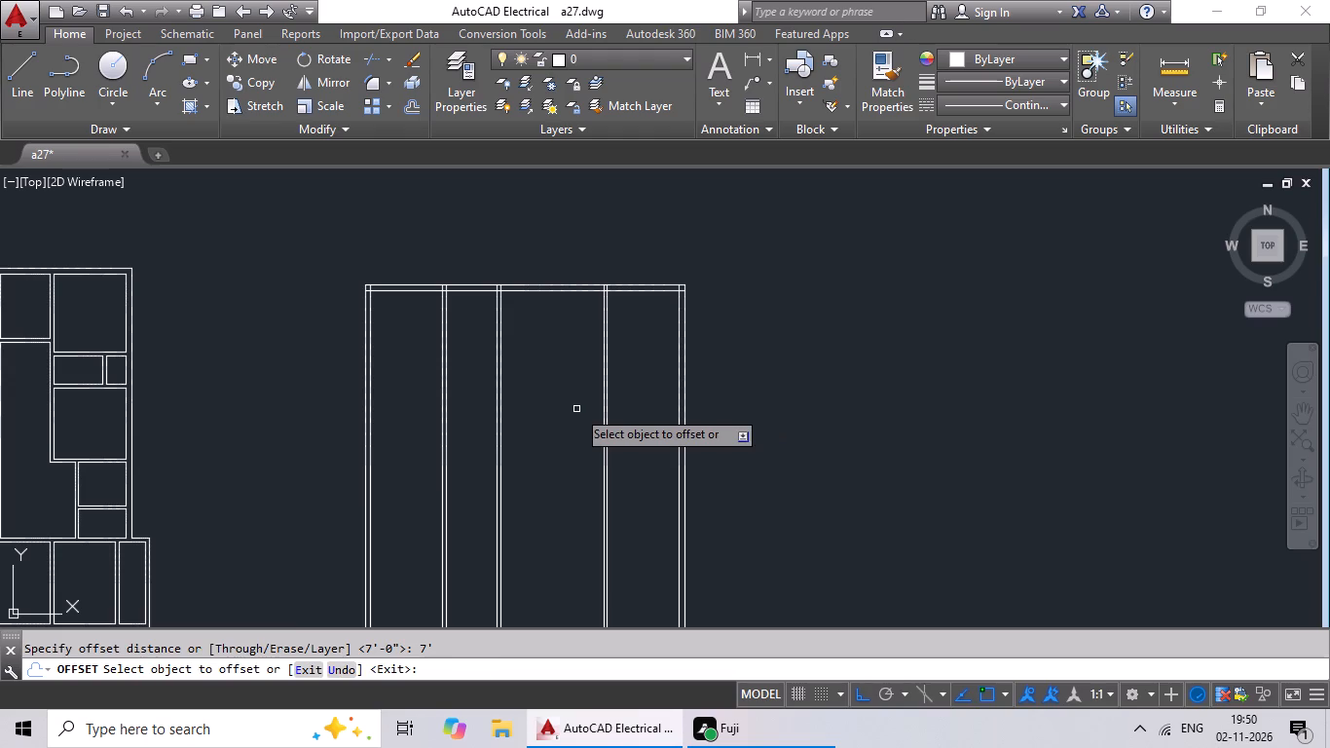
{"action": "scroll", "coordinate": [602, 395], "scroll_direction": "up", "scroll_amount": 2}
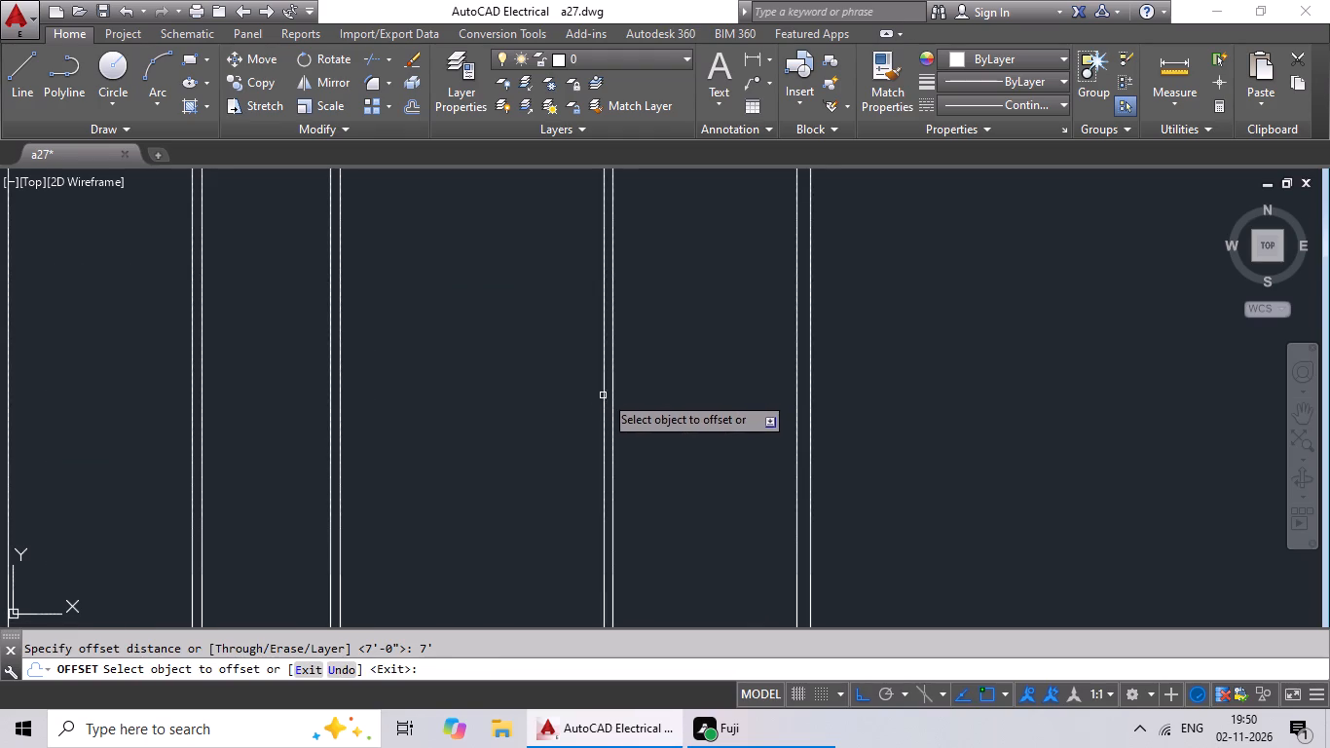
{"action": "left_click_drag", "start_coordinate": [603, 399], "coordinate": [585, 405]}
{"action": "left_click", "coordinate": [528, 413]}
{"action": "scroll", "coordinate": [536, 410], "scroll_direction": "down", "scroll_amount": 3}
{"action": "middle_click_drag", "start_coordinate": [536, 410], "coordinate": [607, 384]}
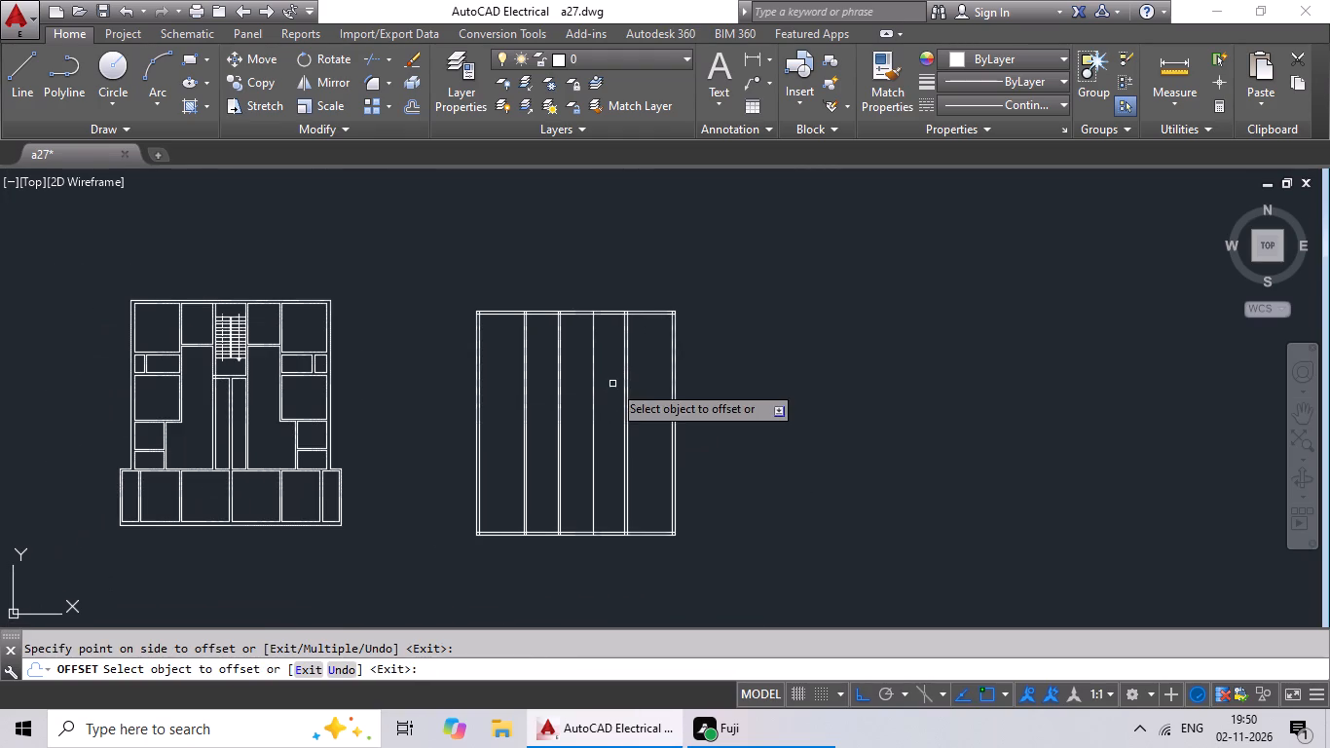
{"action": "key", "text": "Escape"}
{"action": "key", "text": "Escape"}
{"action": "key", "text": "Escape"}
Offset the newest interior vertical line 6" to the left to form the fourth vertical partition wall.
{"action": "key", "text": "o"}
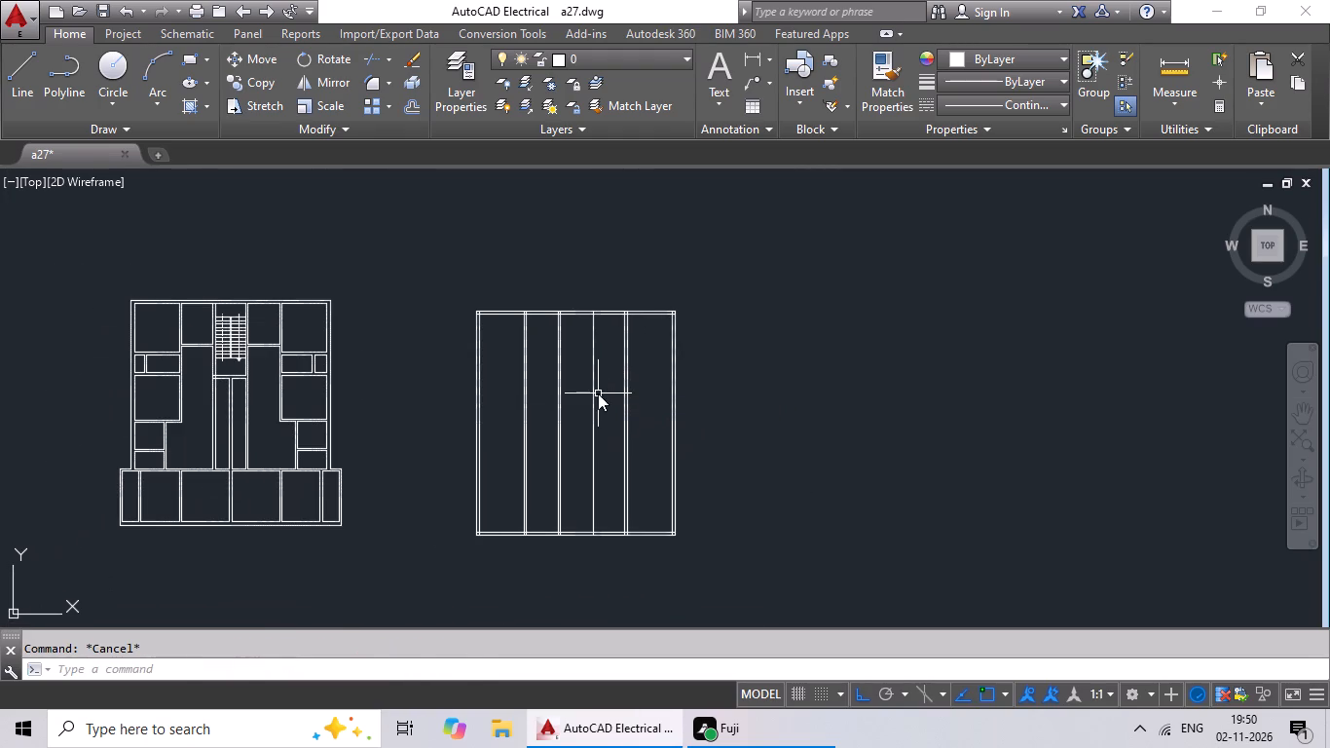
{"action": "key", "text": "Return"}
{"action": "key", "text": "9"}
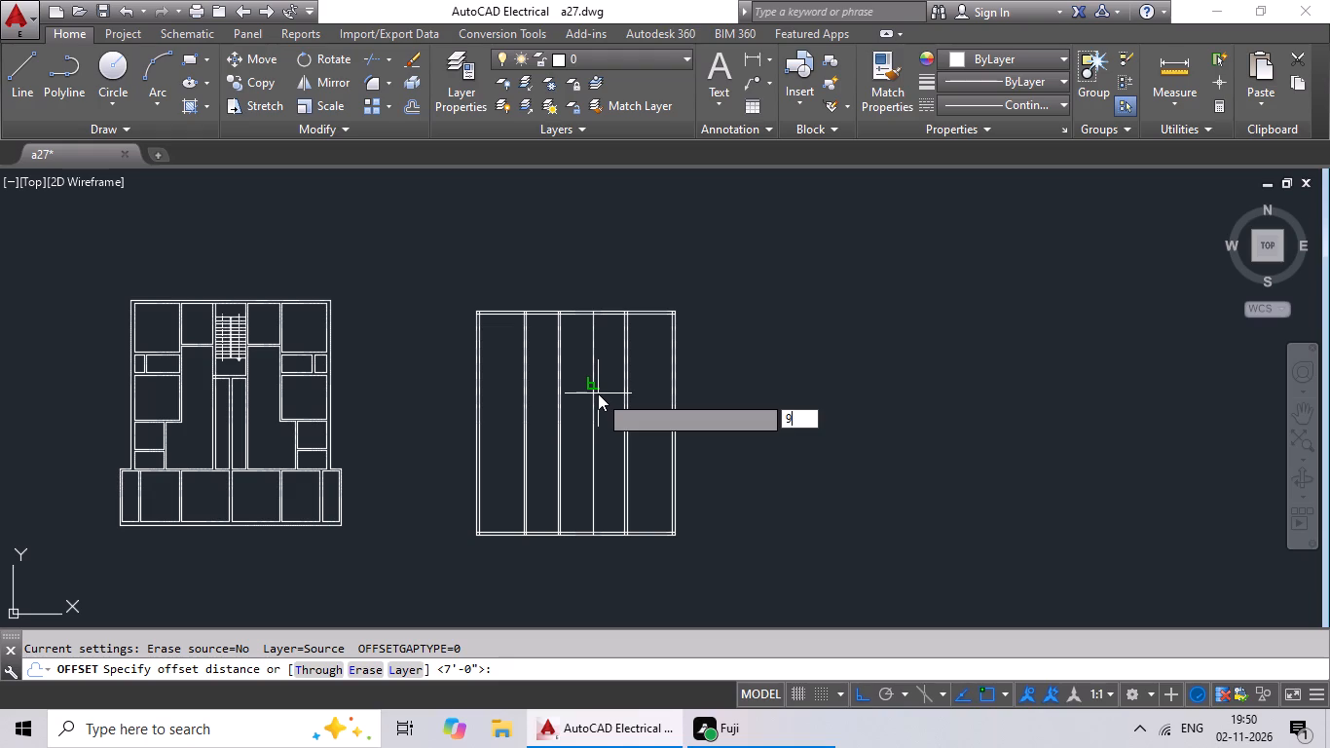
{"action": "key", "text": "BackSpace"}
{"action": "key", "text": "6"}
{"action": "key", "text": "shift+quotedbl"}
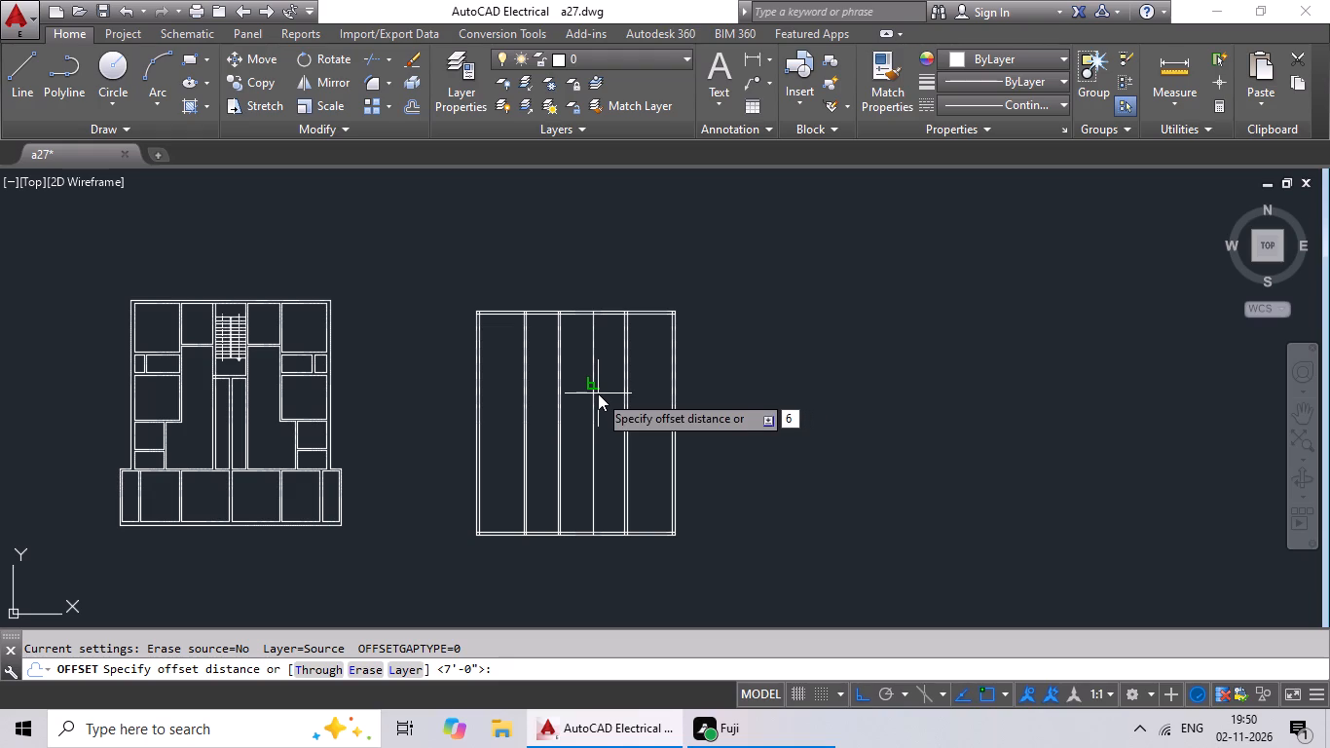
{"action": "key", "text": "Return"}
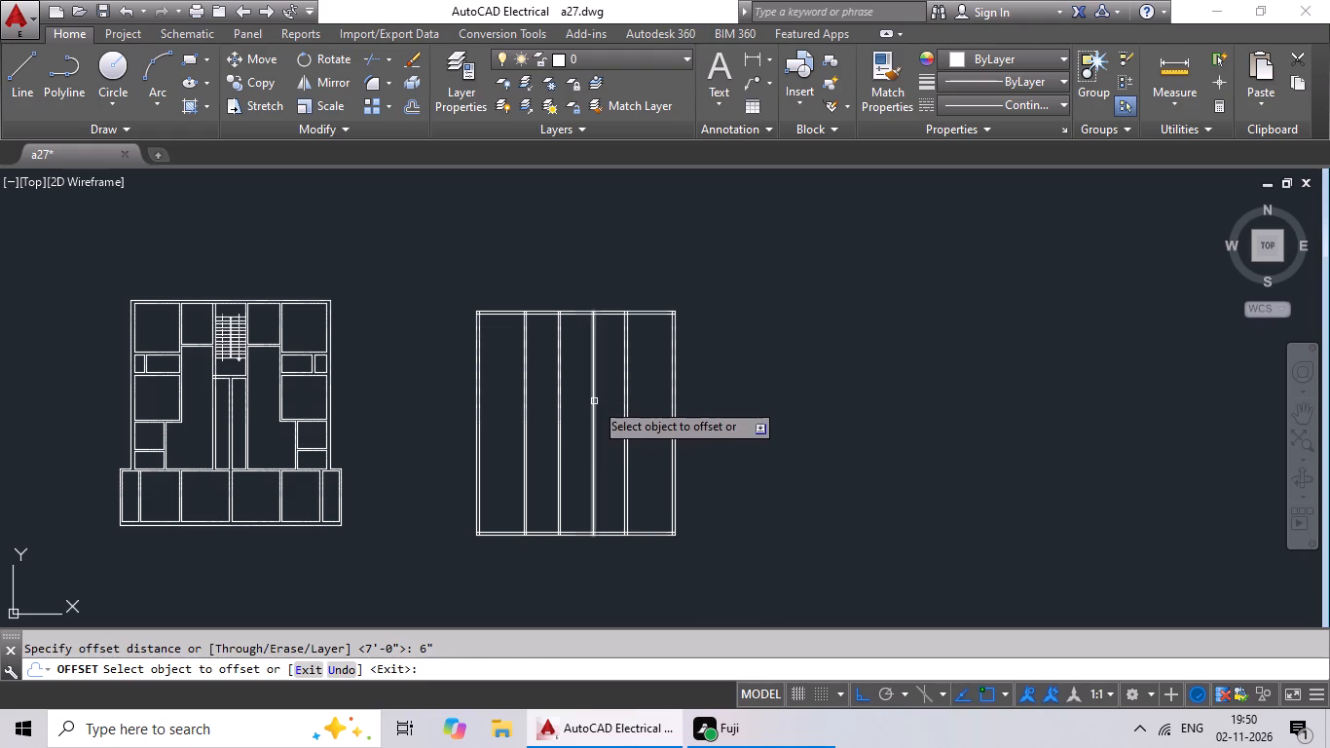
{"action": "left_click", "coordinate": [594, 401]}
{"action": "left_click", "coordinate": [575, 424]}
{"action": "scroll", "coordinate": [618, 406], "scroll_direction": "up", "scroll_amount": 2}
{"action": "middle_click_drag", "start_coordinate": [620, 404], "coordinate": [601, 482]}
{"action": "key", "text": "Escape"}
{"action": "key", "text": "Escape"}
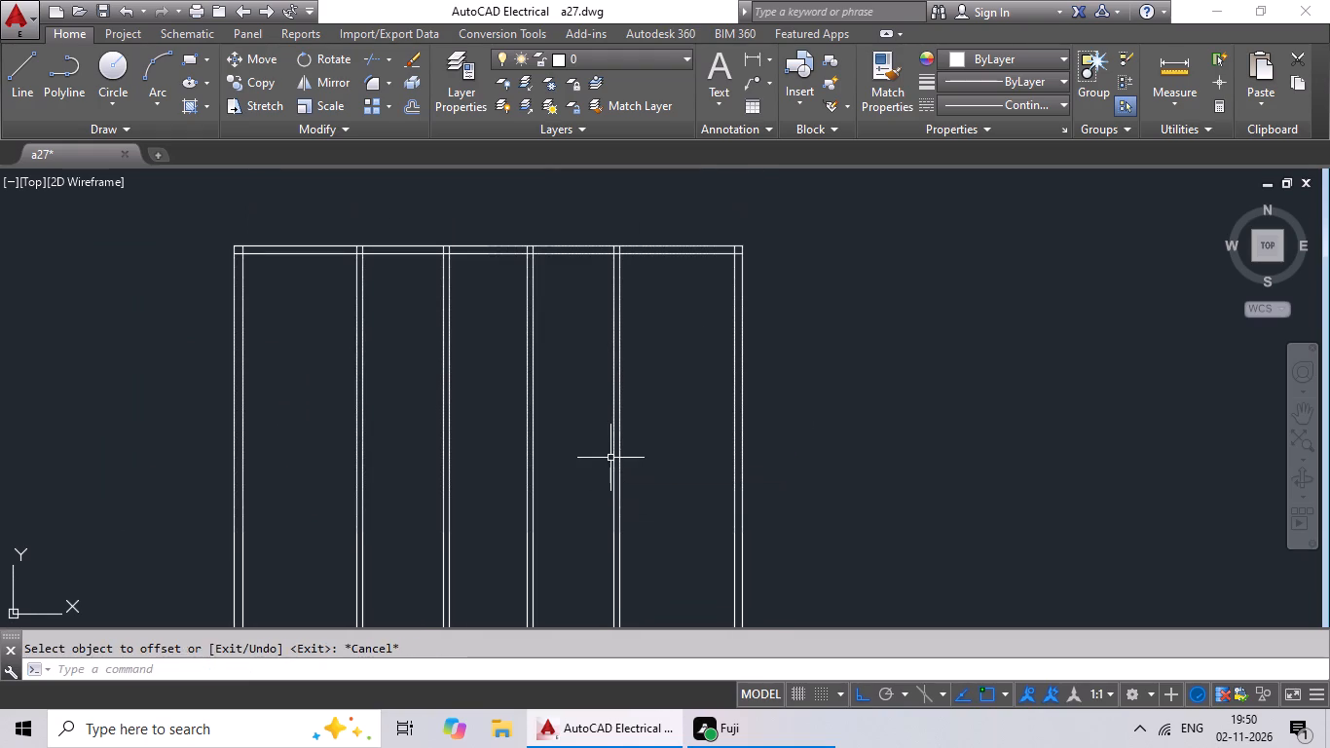
{"action": "key", "text": "Escape"}
Offset the inner line of the top outer wall 10' downward.
{"action": "key", "text": "o"}
{"action": "key", "text": "Return"}
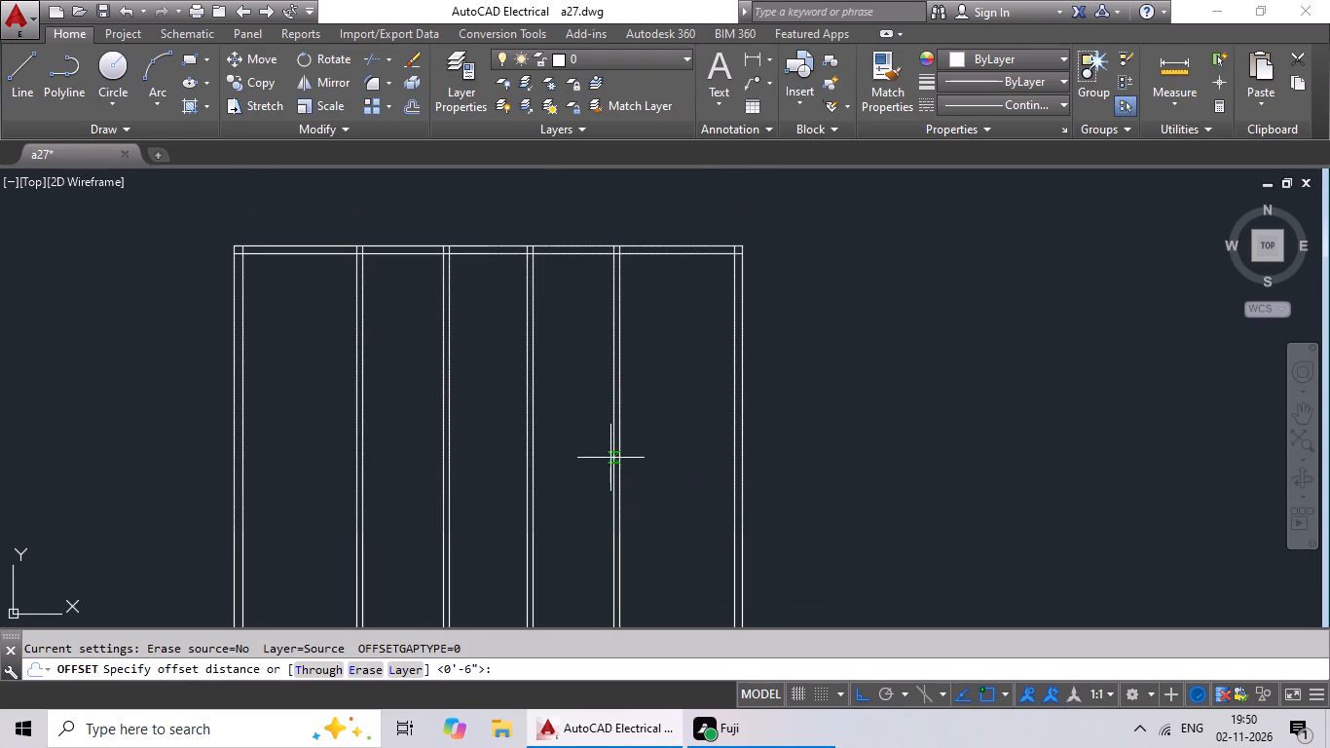
{"action": "type", "text": "10'"}
{"action": "key", "text": "Return"}
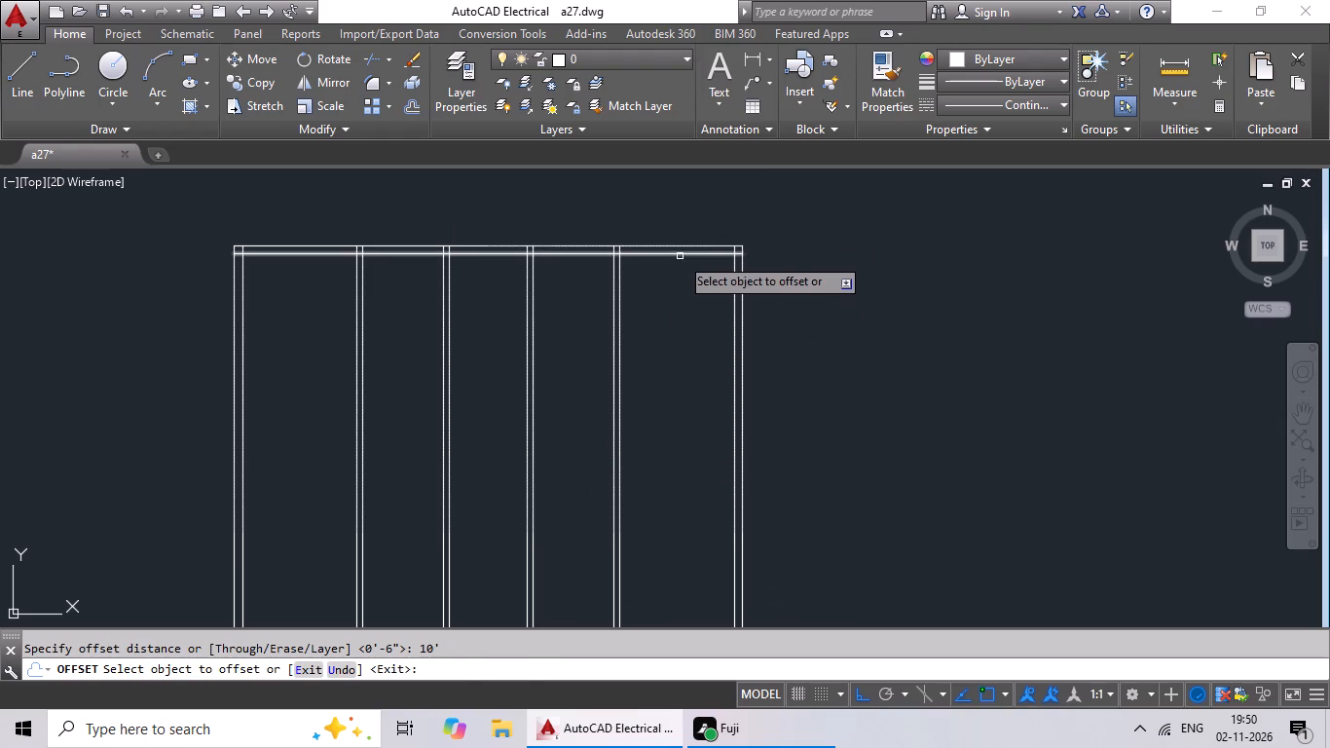
{"action": "left_click_drag", "start_coordinate": [680, 255], "coordinate": [690, 283]}
{"action": "left_click", "coordinate": [703, 307]}
{"action": "key", "text": "Escape"}
{"action": "key", "text": "Escape"}
Offset the new horizontal line 6" downward to form a horizontal partition wall.
{"action": "key", "text": "o"}
{"action": "key", "text": "Return"}
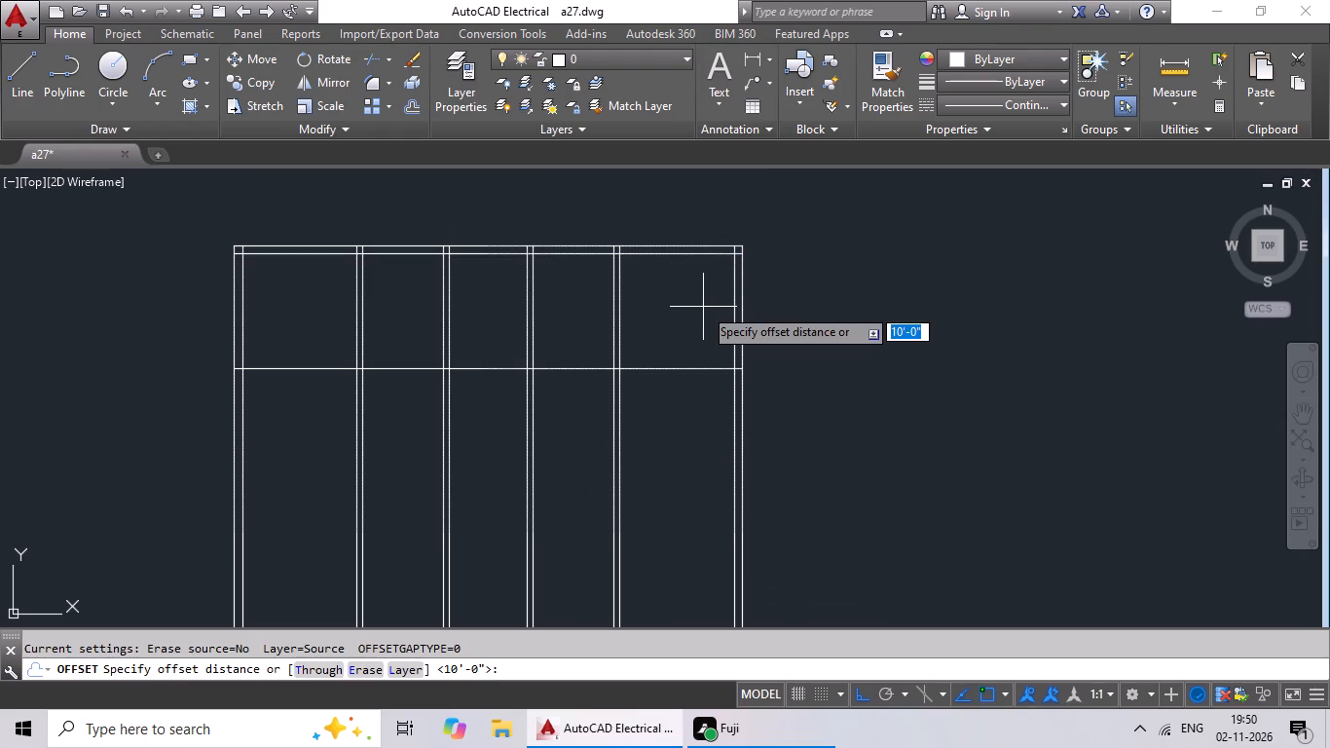
{"action": "key", "text": "6"}
{"action": "key", "text": "shift+quotedbl"}
{"action": "key", "text": "Return"}
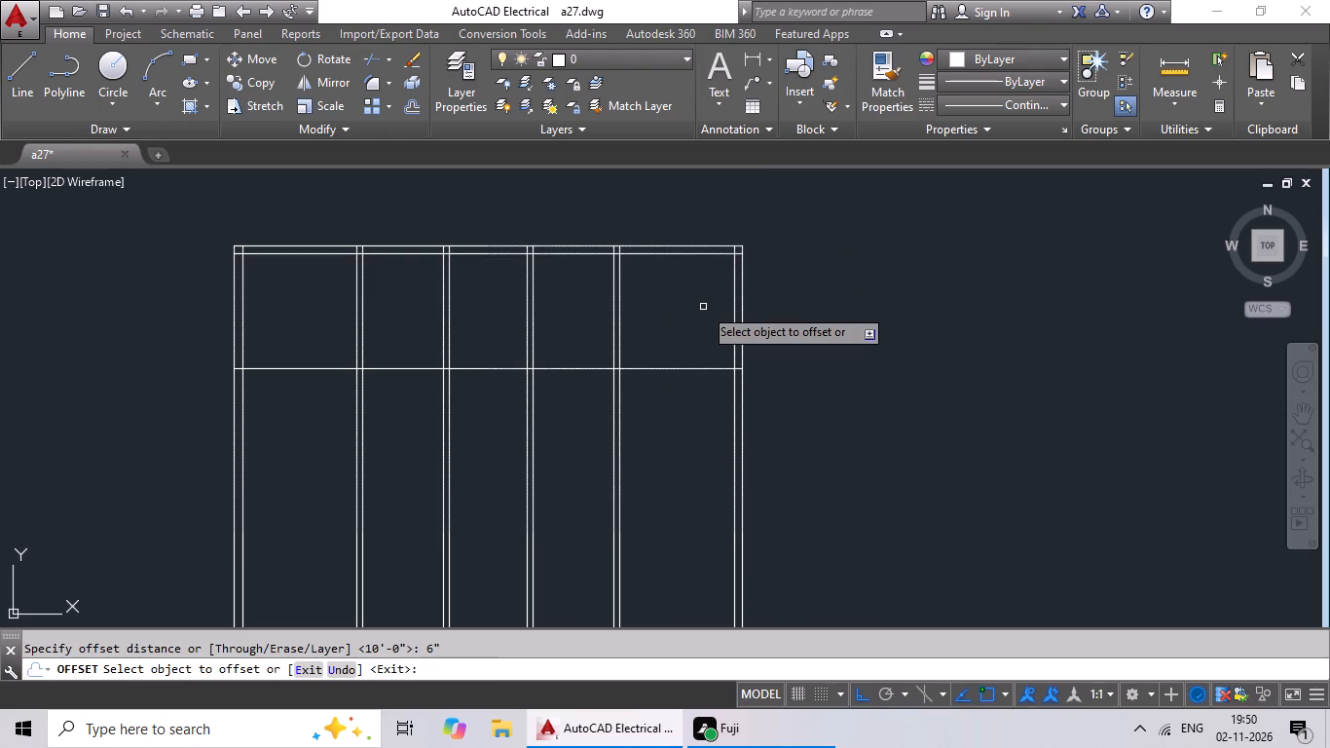
{"action": "left_click_drag", "start_coordinate": [672, 367], "coordinate": [669, 376]}
{"action": "left_click", "coordinate": [655, 428]}
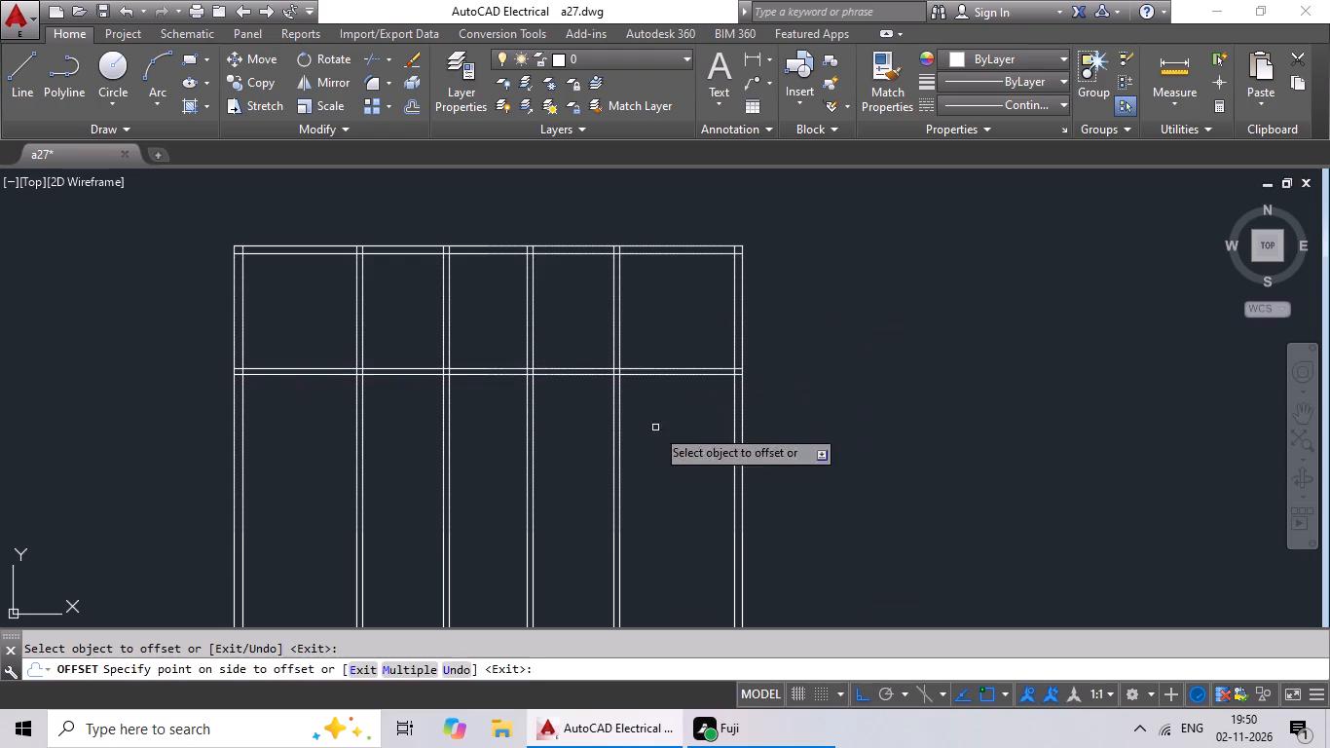
{"action": "key", "text": "Escape"}
{"action": "key", "text": "Escape"}
{"action": "key", "text": "Escape"}
Trim both horizontal partition lines out of the three middle bays, keeping them in the two outer rooms.
{"action": "type", "text": "tr"}
{"action": "key", "text": "space"}
{"action": "key", "text": "space"}
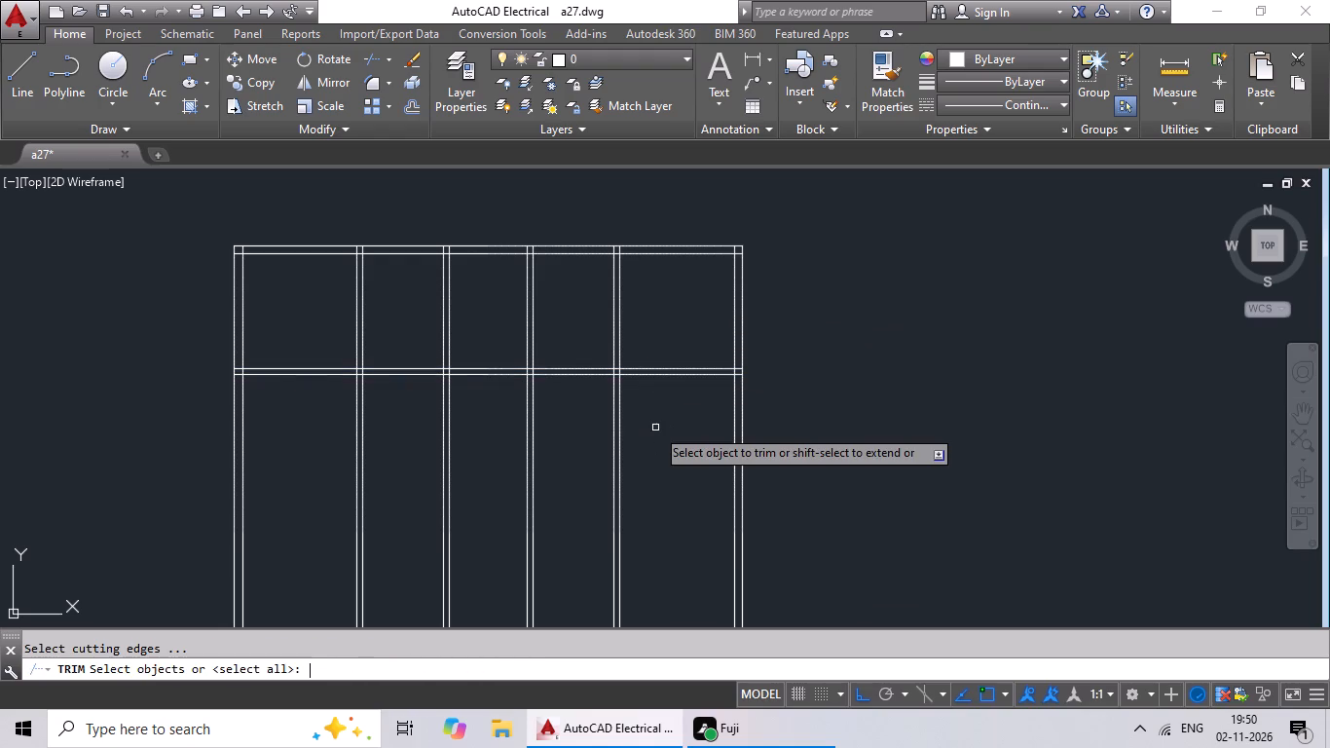
{"action": "scroll", "coordinate": [606, 370], "scroll_direction": "up", "scroll_amount": 1}
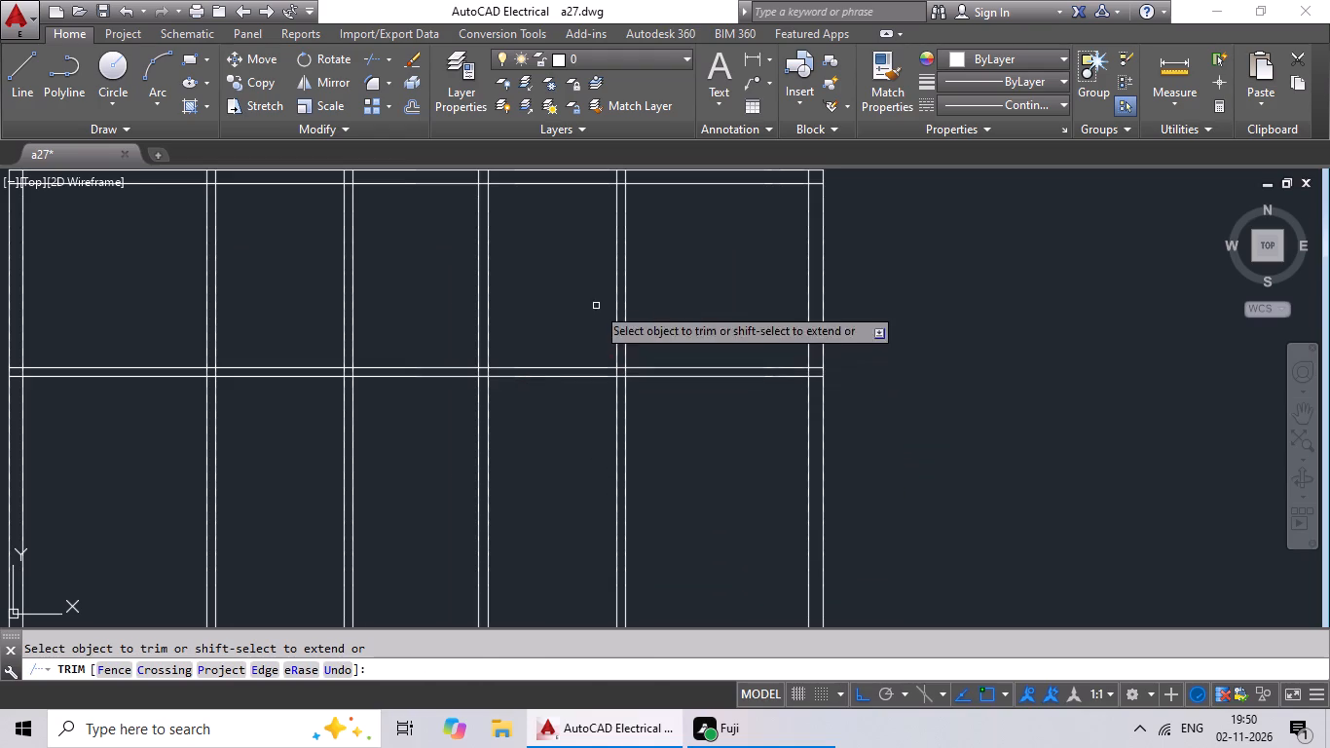
{"action": "left_click_drag", "start_coordinate": [596, 306], "coordinate": [561, 480]}
{"action": "left_click", "coordinate": [563, 475]}
{"action": "left_click_drag", "start_coordinate": [412, 292], "coordinate": [390, 486]}
{"action": "left_click", "coordinate": [392, 479]}
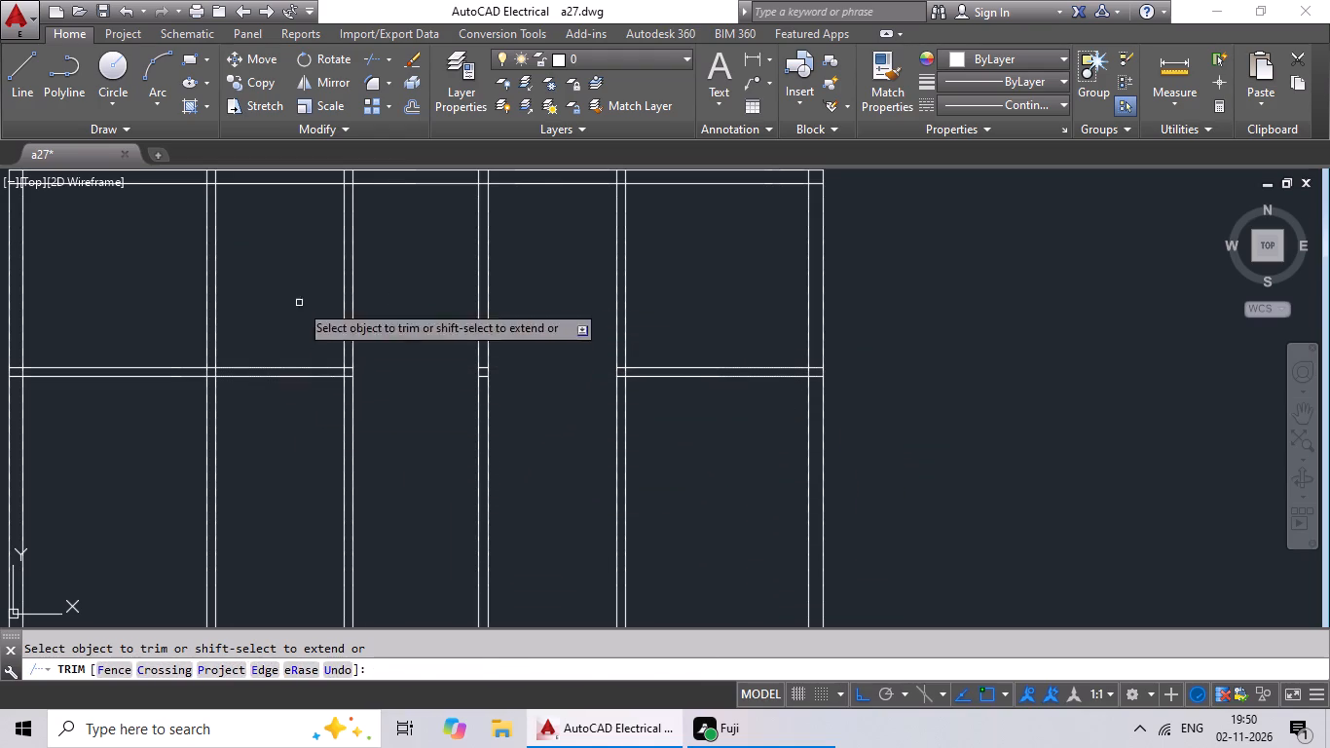
{"action": "left_click_drag", "start_coordinate": [299, 303], "coordinate": [259, 462]}
{"action": "left_click", "coordinate": [259, 459]}
{"action": "middle_click_drag", "start_coordinate": [296, 430], "coordinate": [482, 426]}
{"action": "key", "text": "Escape"}
{"action": "key", "text": "Escape"}
Delete the leftover short horizontal segments inside the two middle vertical partition walls.
{"action": "scroll", "coordinate": [575, 368], "scroll_direction": "up", "scroll_amount": 4}
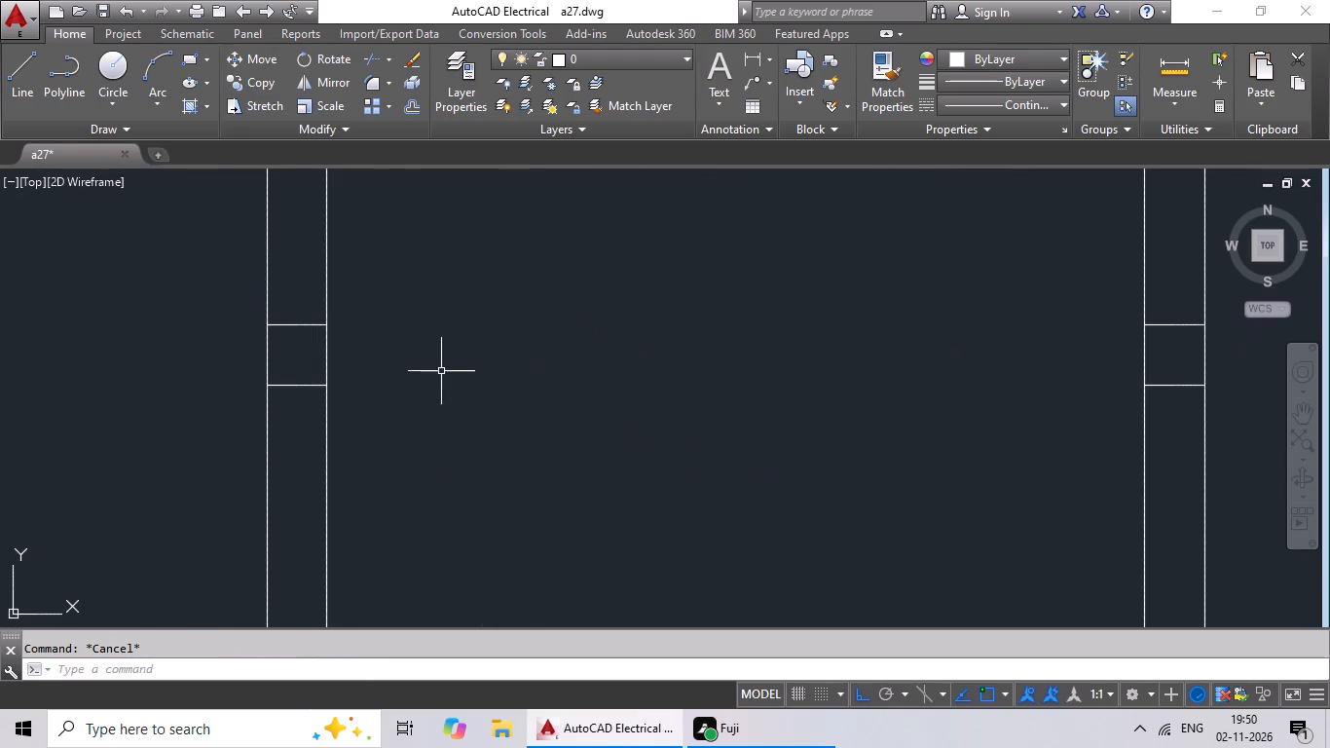
{"action": "left_click_drag", "start_coordinate": [320, 290], "coordinate": [290, 422]}
{"action": "left_click", "coordinate": [290, 424]}
{"action": "key", "text": "Delete"}
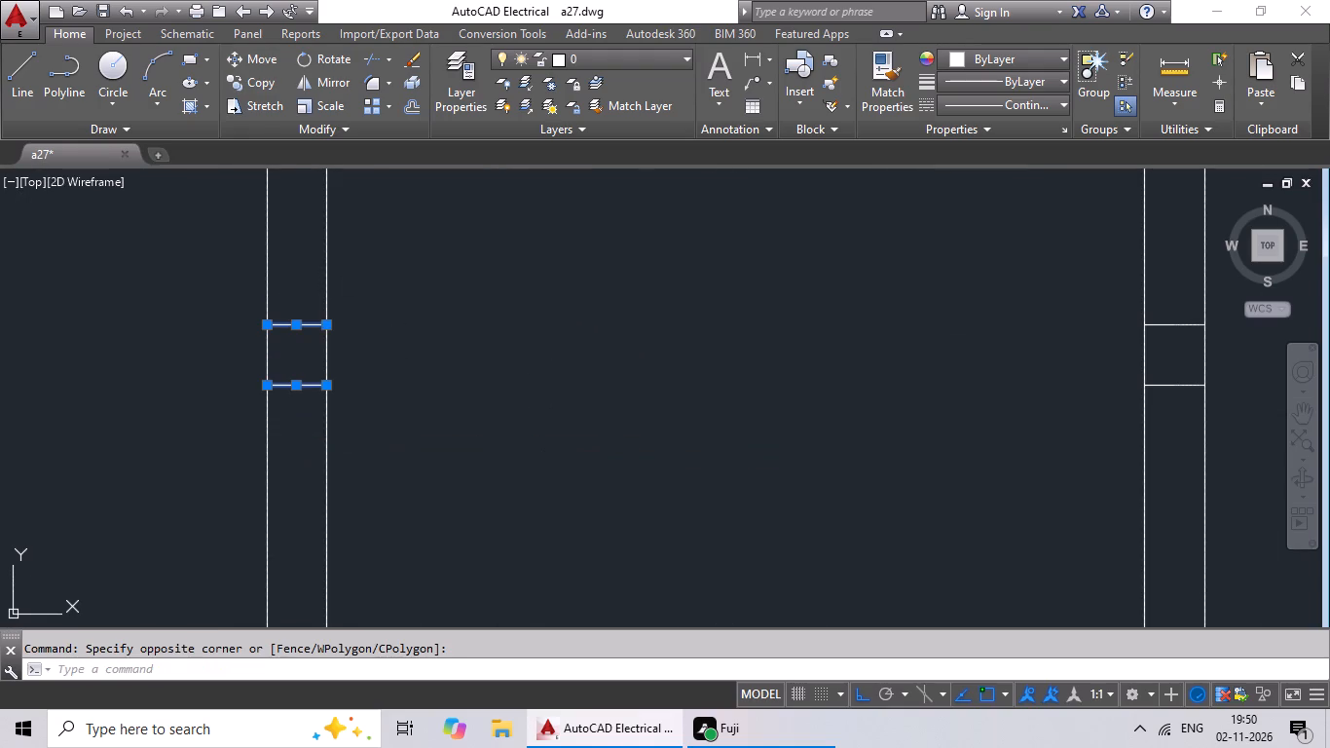
{"action": "scroll", "coordinate": [521, 412], "scroll_direction": "down", "scroll_amount": 3}
{"action": "middle_click_drag", "start_coordinate": [571, 399], "coordinate": [397, 438]}
{"action": "scroll", "coordinate": [517, 456], "scroll_direction": "up", "scroll_amount": 4}
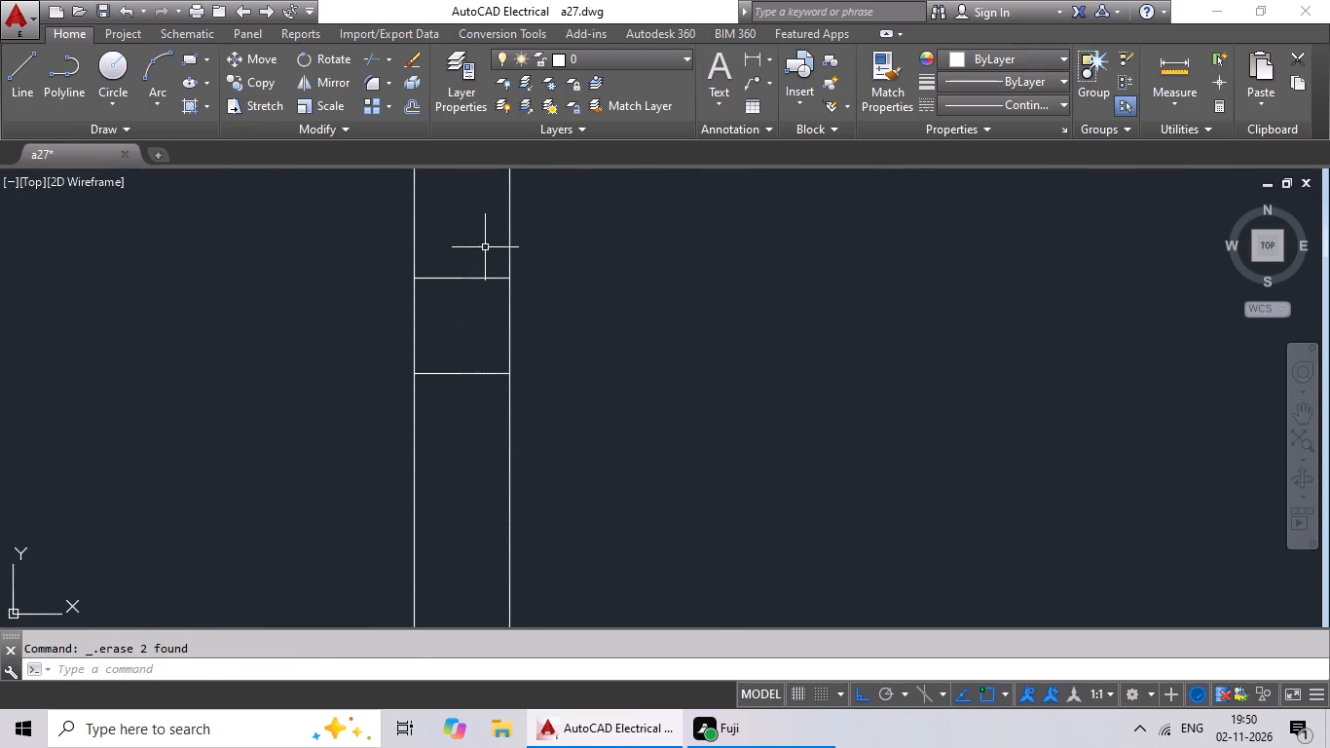
{"action": "left_click_drag", "start_coordinate": [485, 252], "coordinate": [462, 408]}
{"action": "left_click", "coordinate": [461, 409]}
{"action": "key", "text": "Delete"}
Offset the inner line of the top outer wall 9' downward.
{"action": "scroll", "coordinate": [589, 385], "scroll_direction": "down", "scroll_amount": 6}
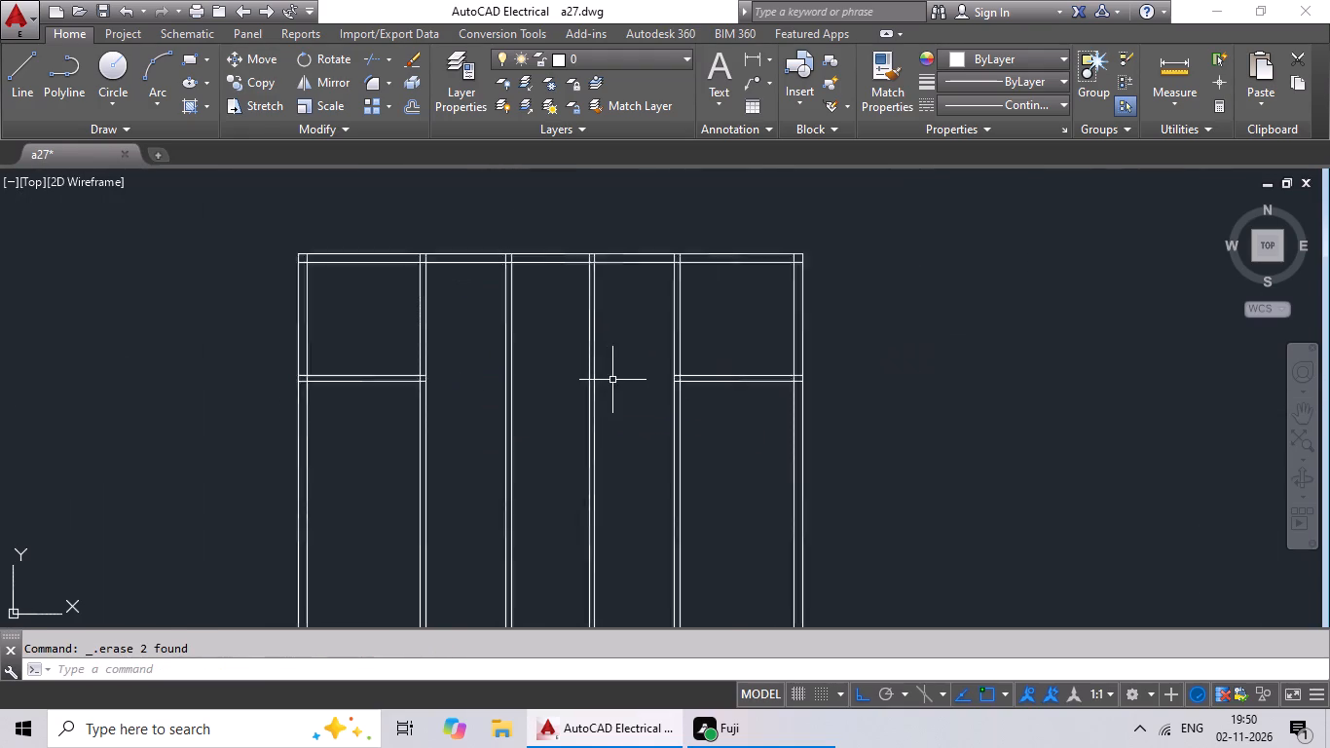
{"action": "scroll", "coordinate": [612, 380], "scroll_direction": "down", "scroll_amount": 1}
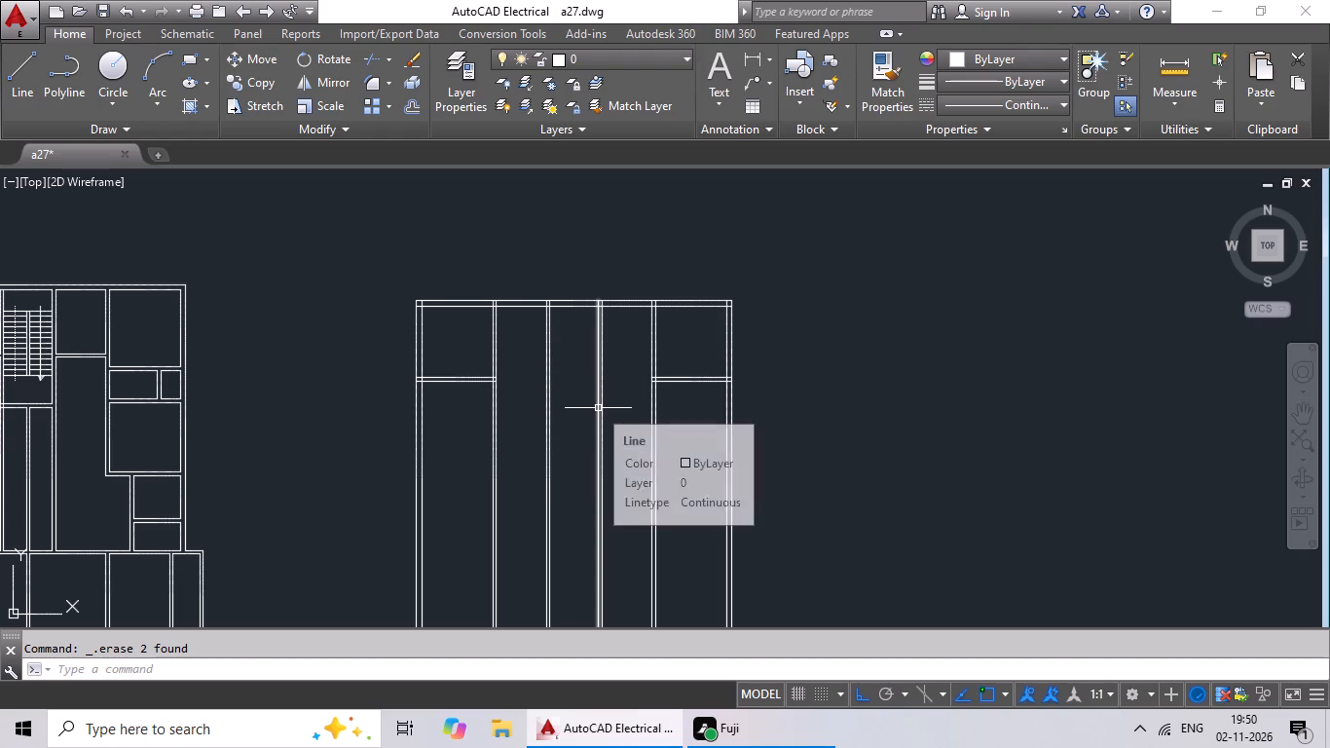
{"action": "key", "text": "Escape"}
{"action": "key", "text": "o"}
{"action": "key", "text": "Return"}
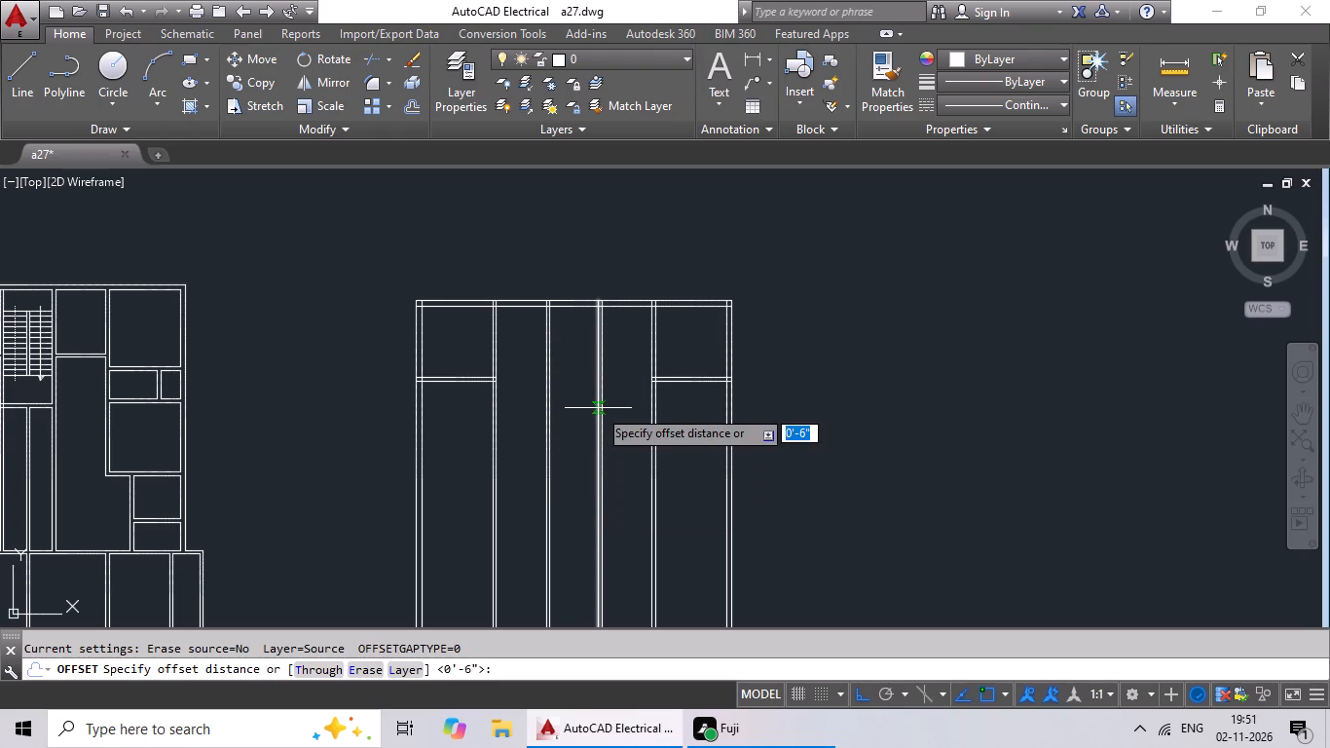
{"action": "key", "text": "9"}
{"action": "key", "text": "shift+quotedbl"}
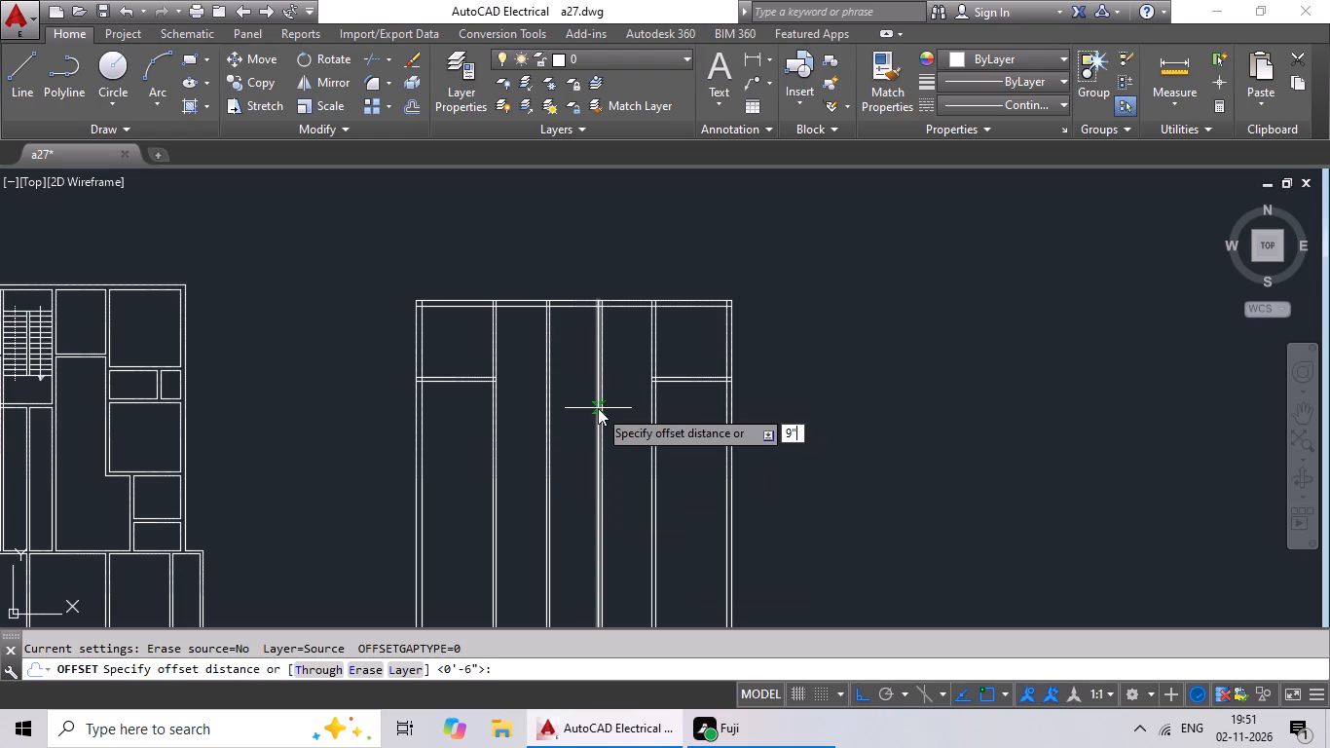
{"action": "key", "text": "BackSpace"}
{"action": "key", "text": "apostrophe"}
{"action": "key", "text": "Return"}
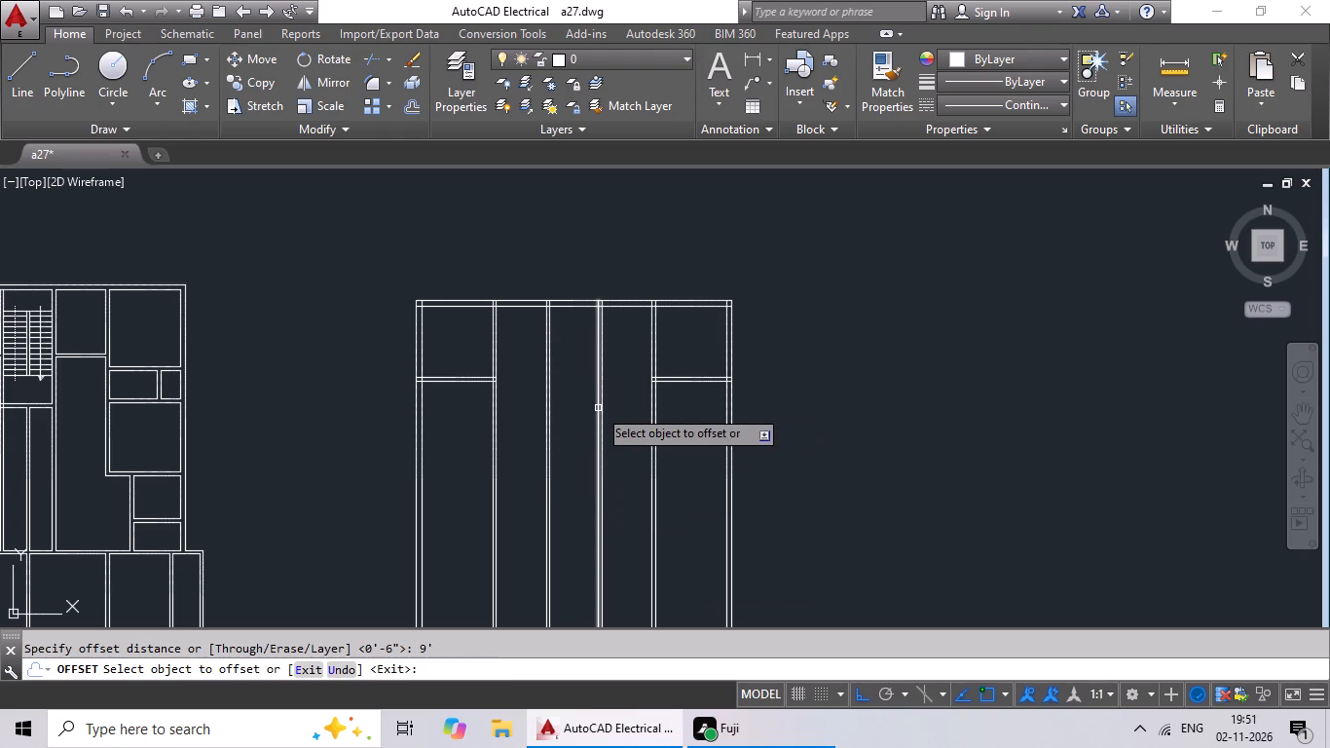
{"action": "left_click_drag", "start_coordinate": [559, 306], "coordinate": [559, 318]}
{"action": "left_click", "coordinate": [559, 338]}
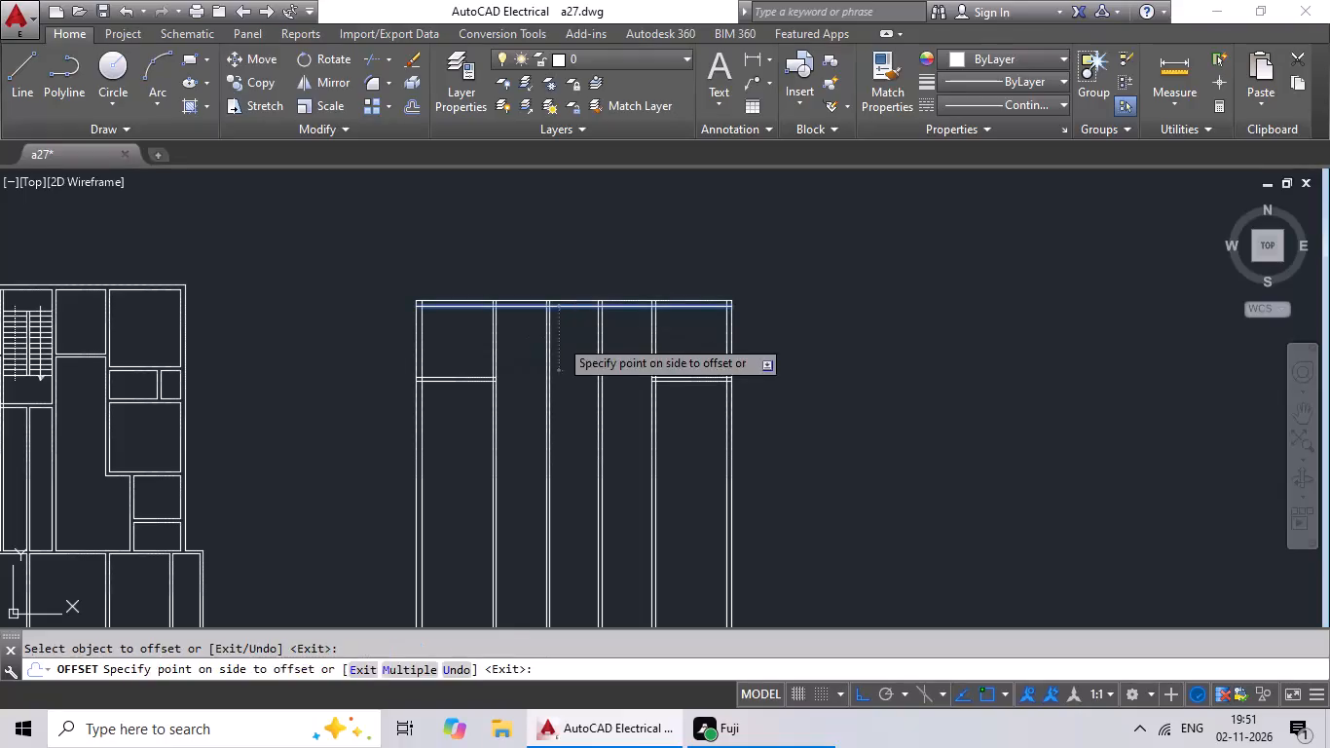
{"action": "left_click", "coordinate": [567, 384]}
{"action": "scroll", "coordinate": [573, 380], "scroll_direction": "up", "scroll_amount": 3}
{"action": "key", "text": "Escape"}
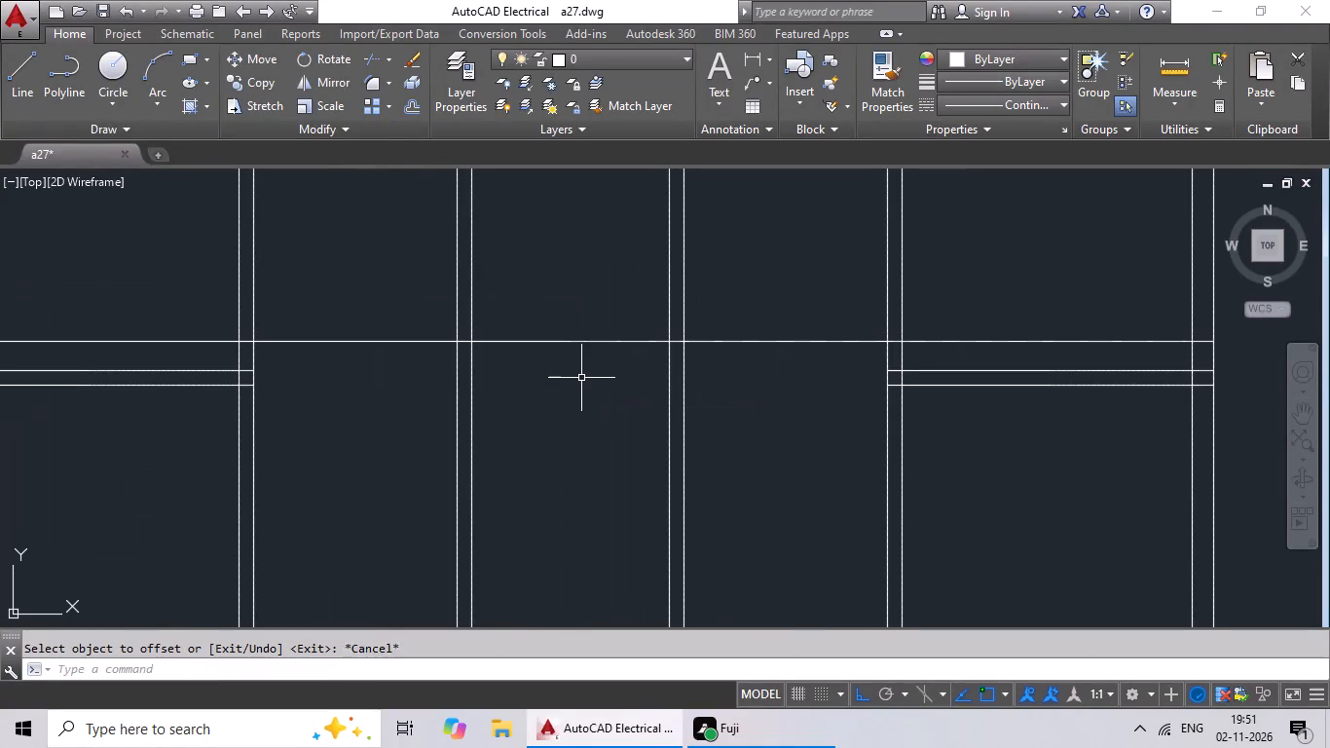
{"action": "key", "text": "Escape"}
{"action": "key", "text": "Escape"}
Trim the new 9' offset line out of the central bay and the two outer rooms.
{"action": "type", "text": "tr"}
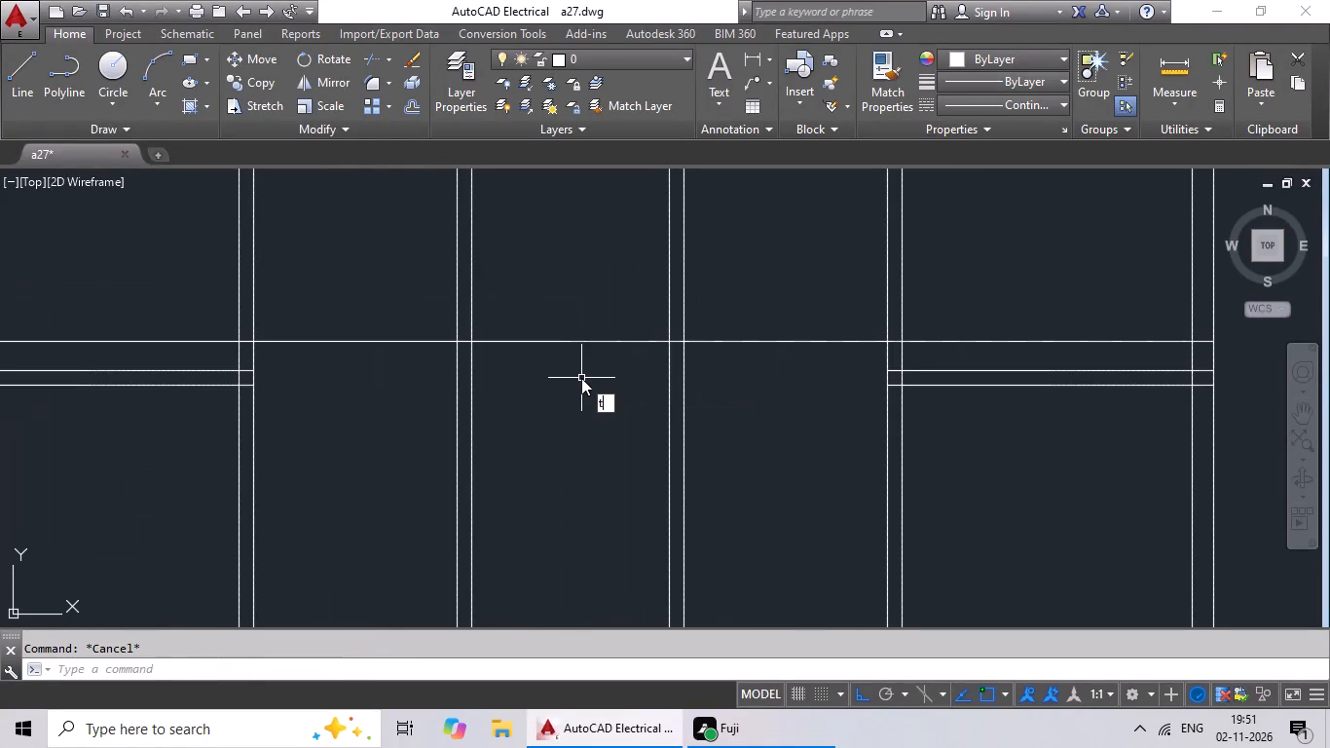
{"action": "key", "text": "space"}
{"action": "key", "text": "space"}
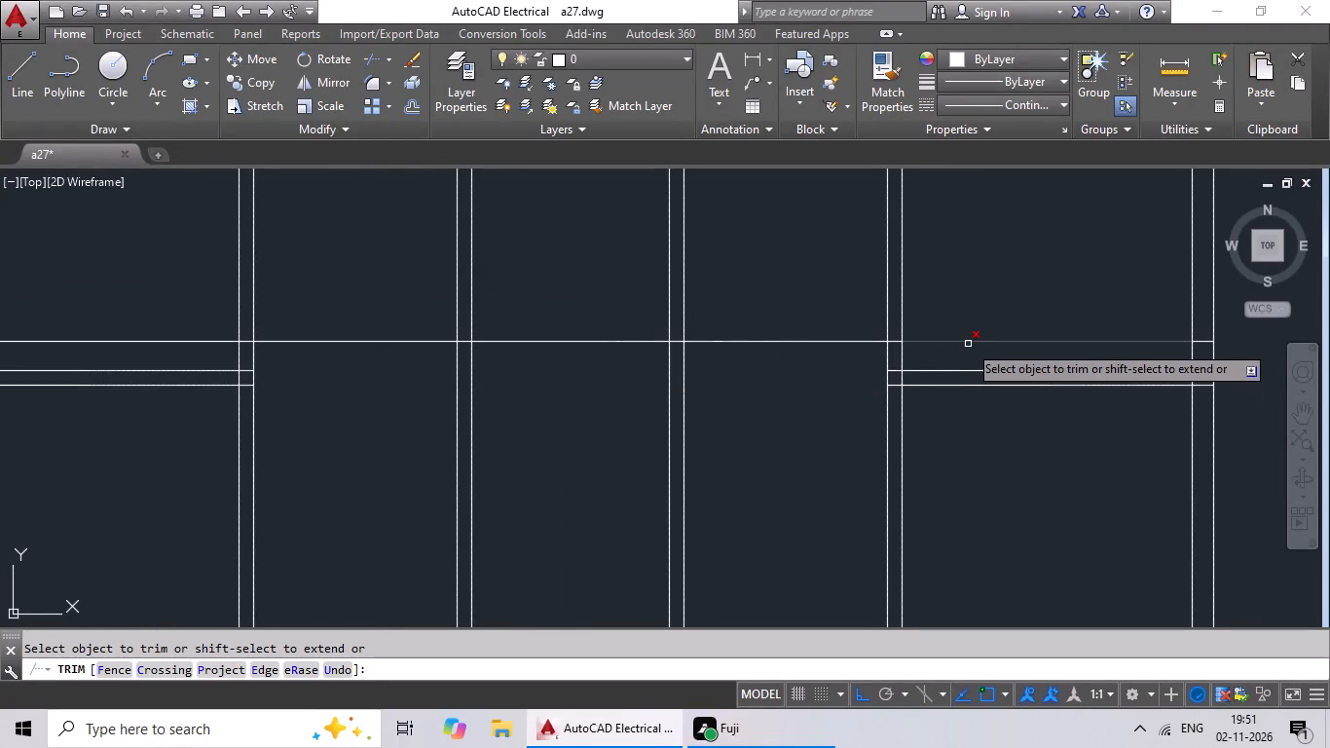
{"action": "left_click", "coordinate": [968, 344]}
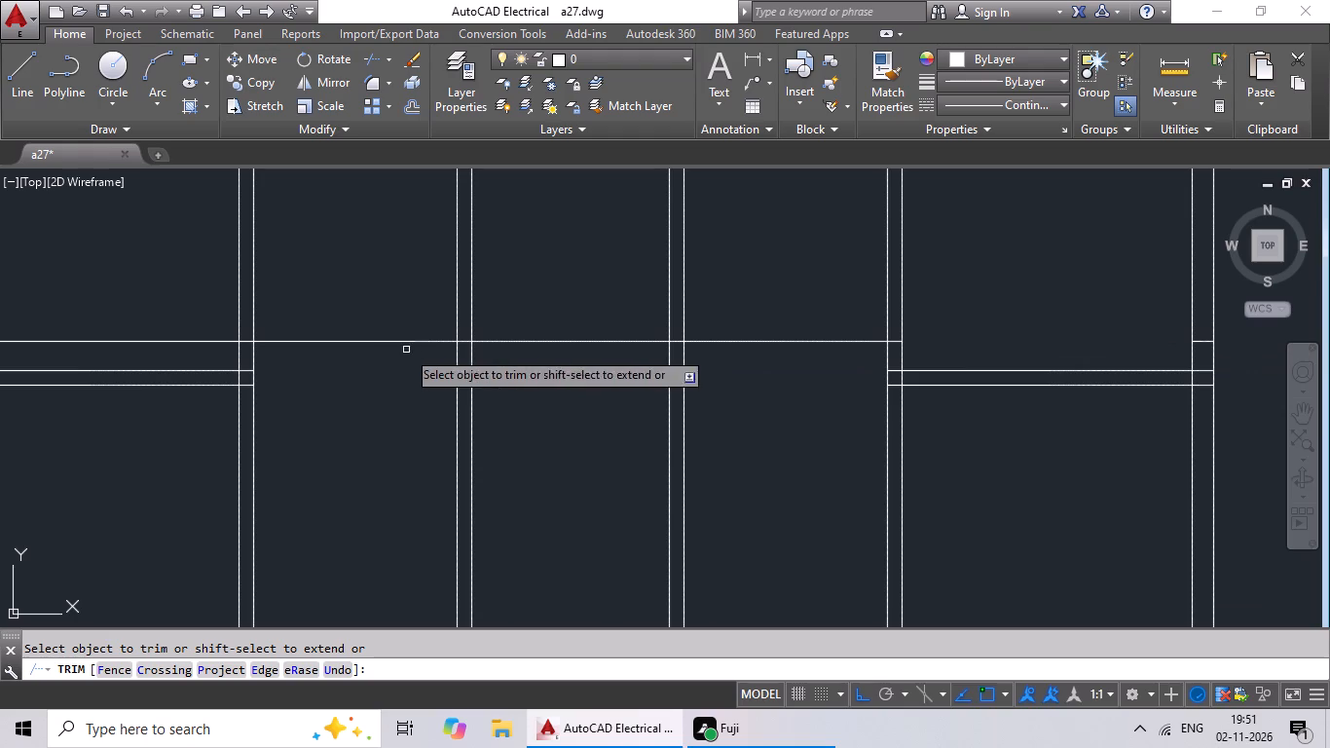
{"action": "scroll", "coordinate": [370, 349], "scroll_direction": "down", "scroll_amount": 3}
{"action": "middle_click_drag", "start_coordinate": [372, 366], "coordinate": [517, 373]}
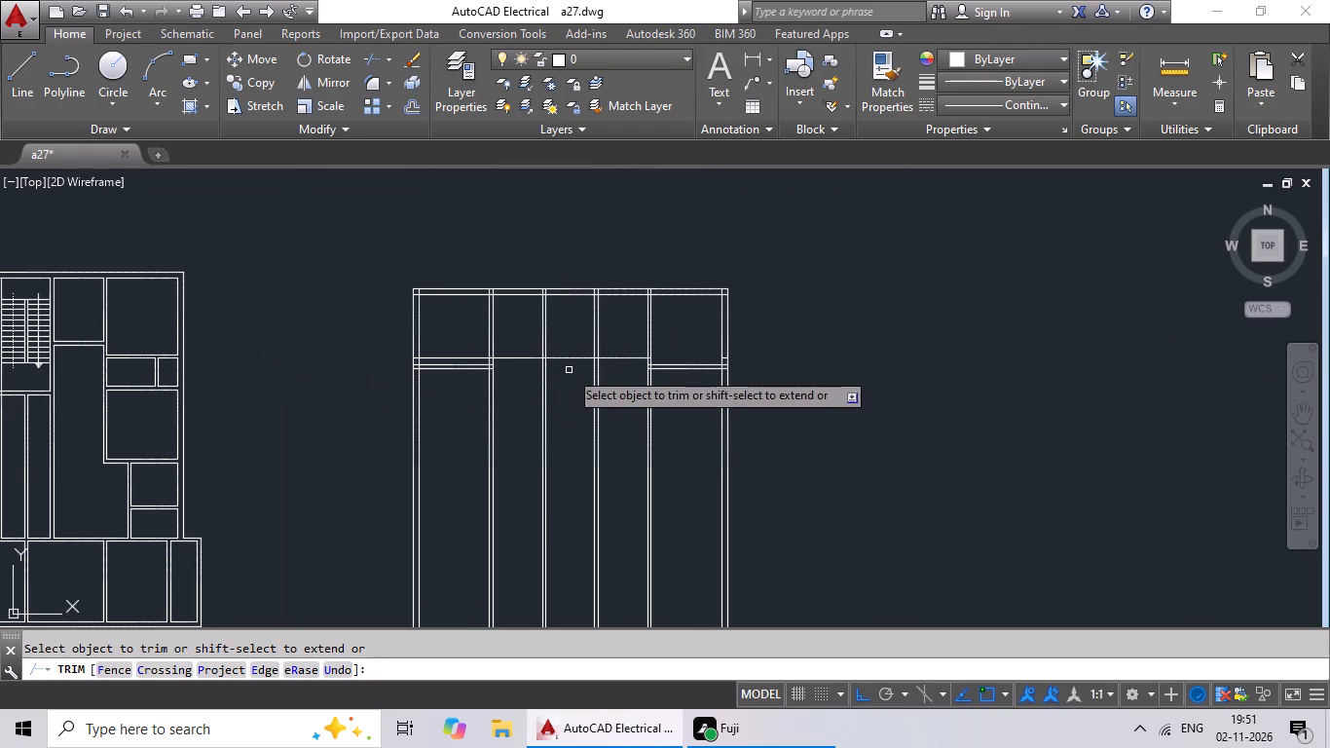
{"action": "left_click", "coordinate": [573, 359]}
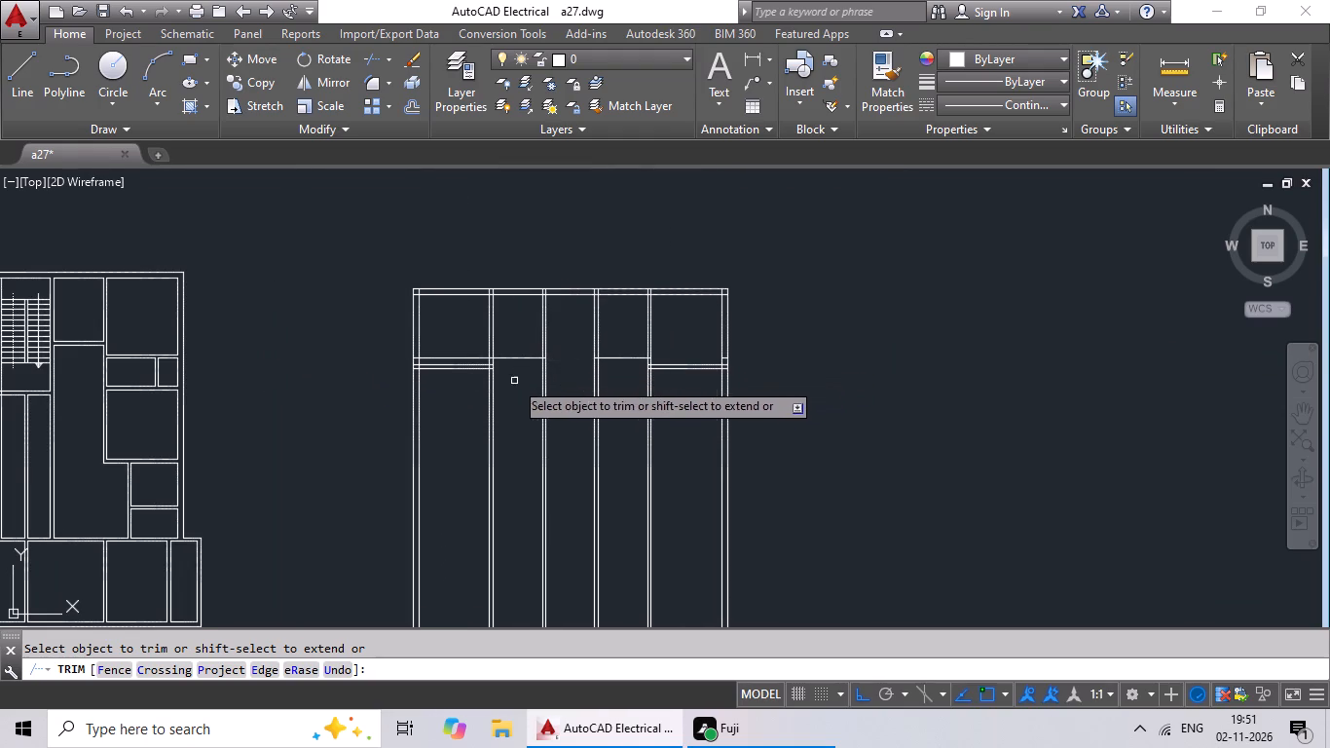
{"action": "scroll", "coordinate": [455, 355], "scroll_direction": "up", "scroll_amount": 2}
{"action": "left_click_drag", "start_coordinate": [472, 311], "coordinate": [435, 367]}
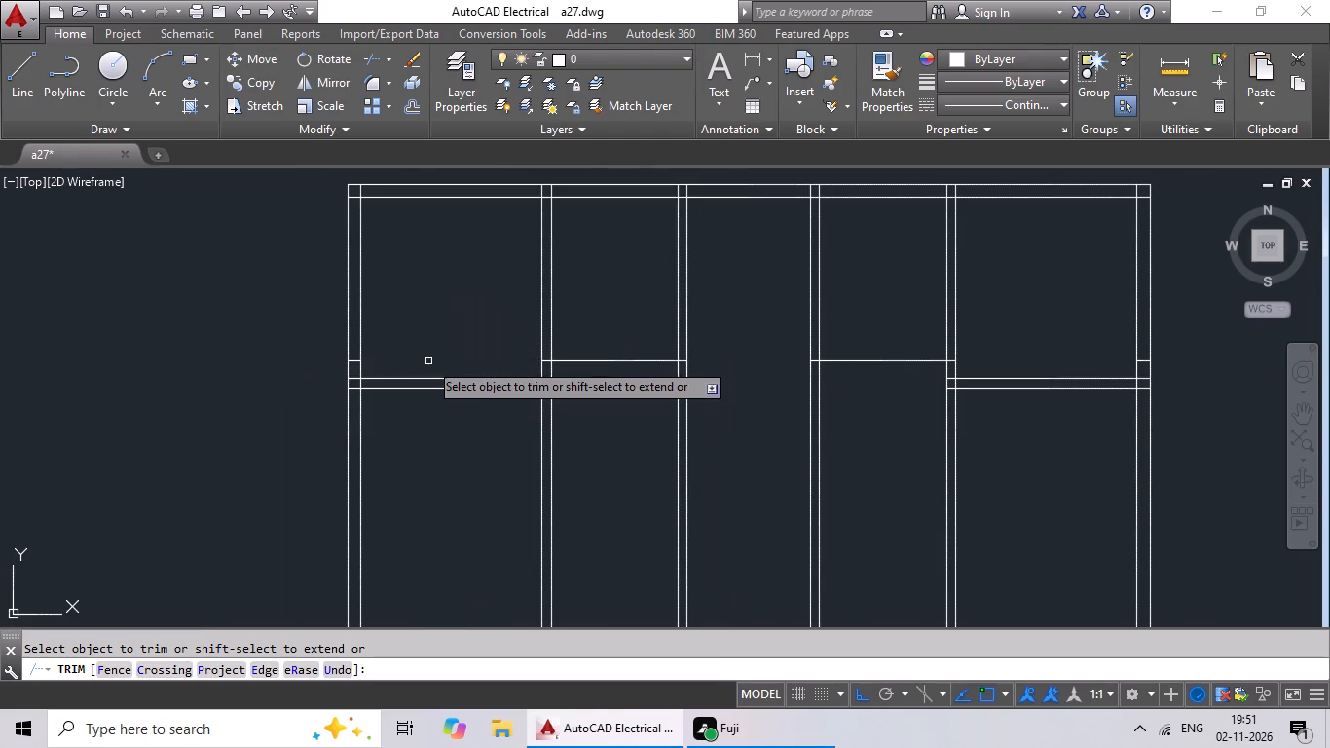
{"action": "key", "text": "Escape"}
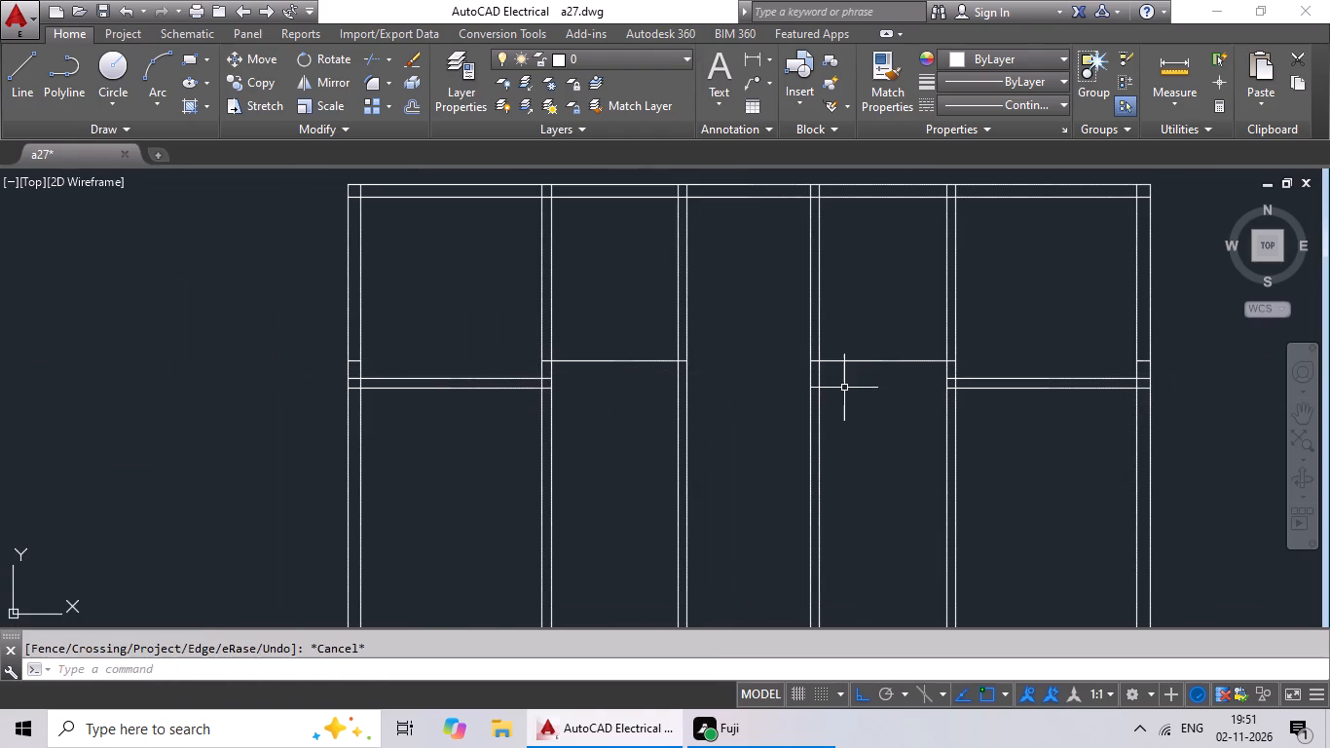
{"action": "key", "text": "Escape"}
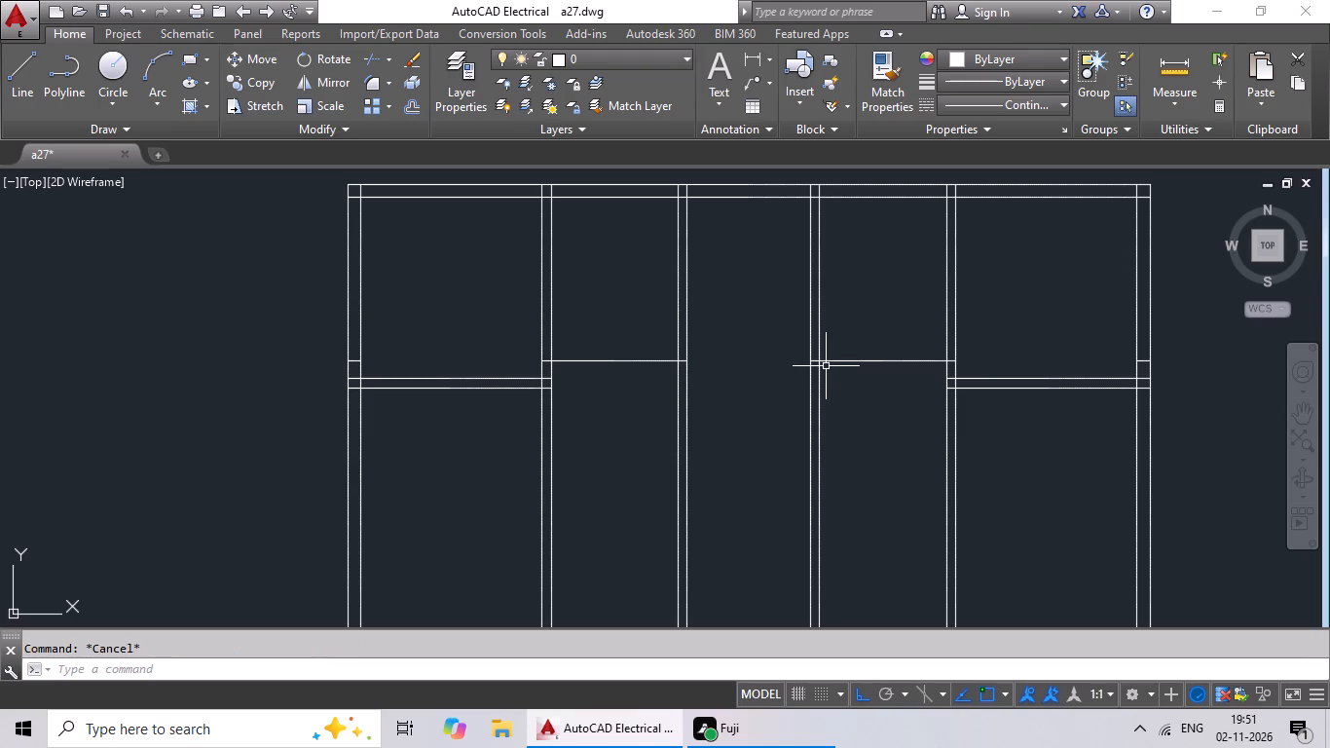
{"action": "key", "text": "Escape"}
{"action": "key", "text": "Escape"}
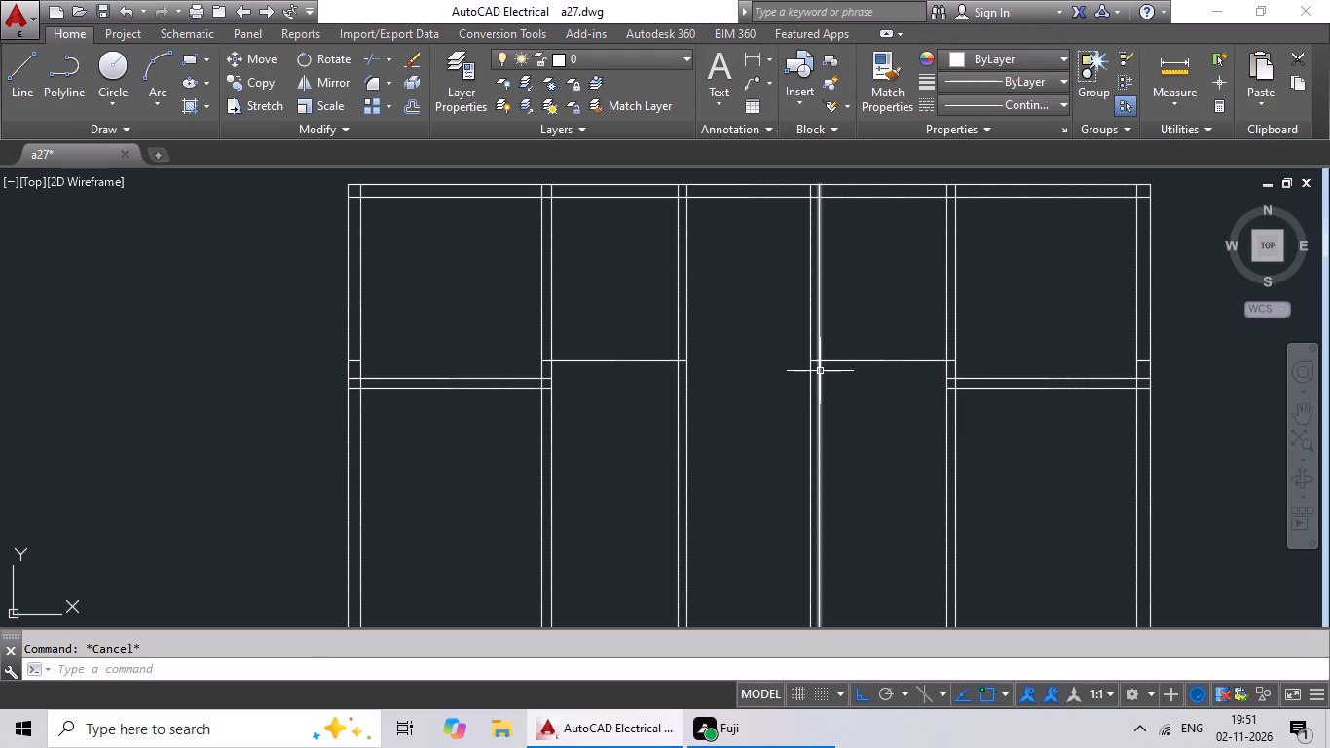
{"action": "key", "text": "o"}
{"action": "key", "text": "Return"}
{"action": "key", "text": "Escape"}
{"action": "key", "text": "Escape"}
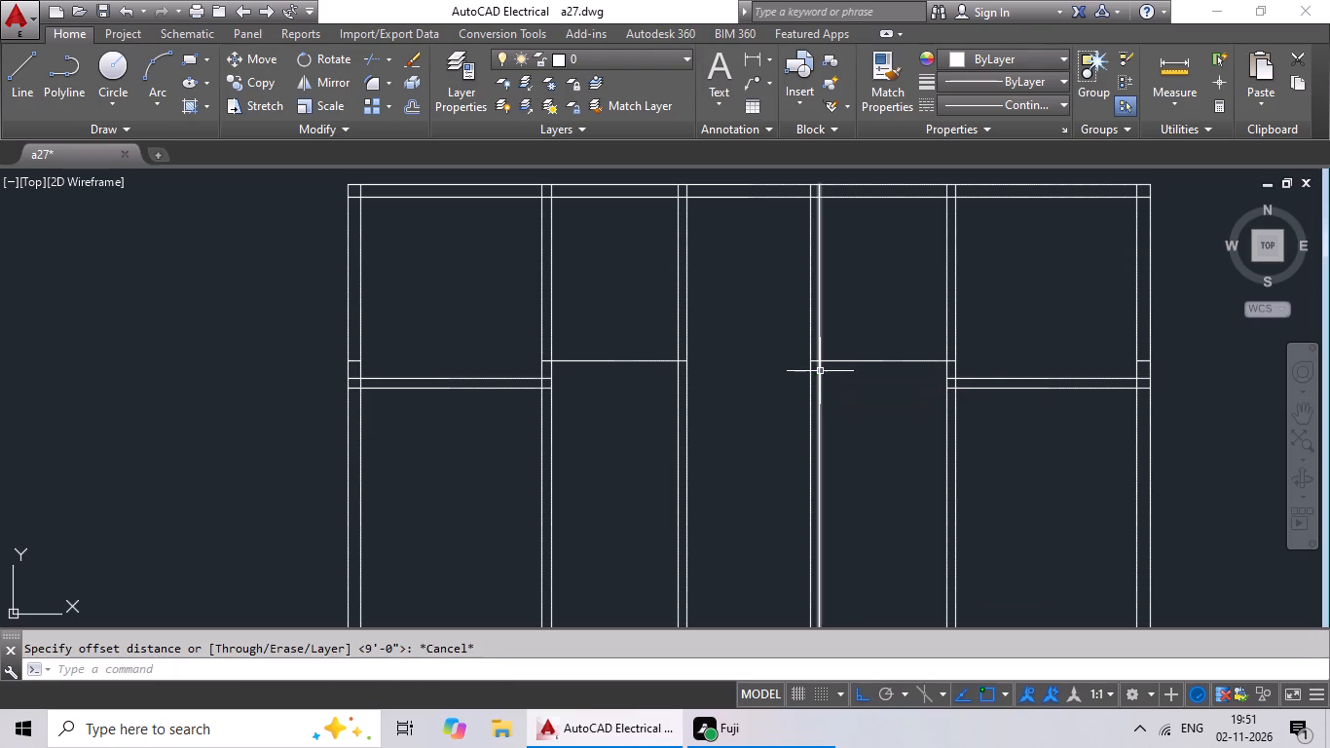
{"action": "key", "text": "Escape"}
Delete the entire second floor plan drawn beside the original a27 plan.
{"action": "scroll", "coordinate": [902, 410], "scroll_direction": "down", "scroll_amount": 1}
{"action": "middle_click_drag", "start_coordinate": [904, 408], "coordinate": [837, 295]}
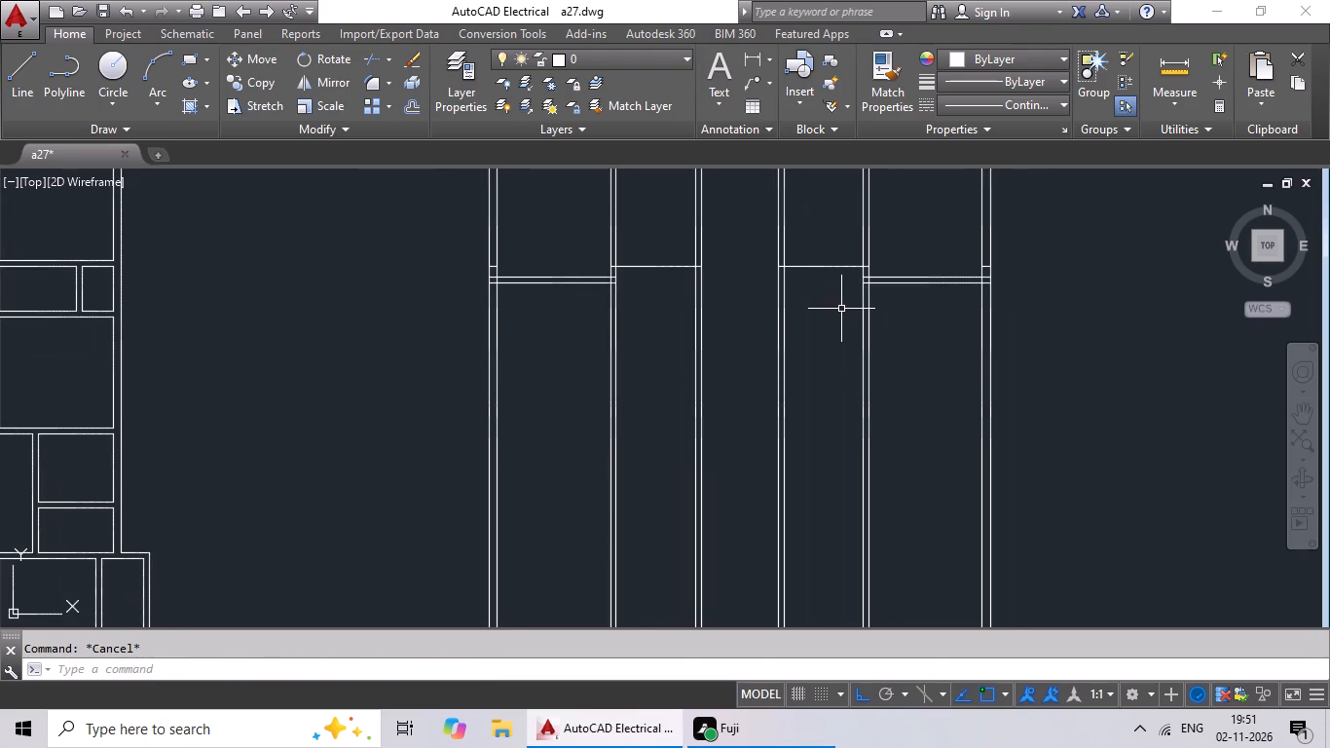
{"action": "scroll", "coordinate": [951, 238], "scroll_direction": "down", "scroll_amount": 3}
{"action": "middle_click_drag", "start_coordinate": [986, 278], "coordinate": [844, 294]}
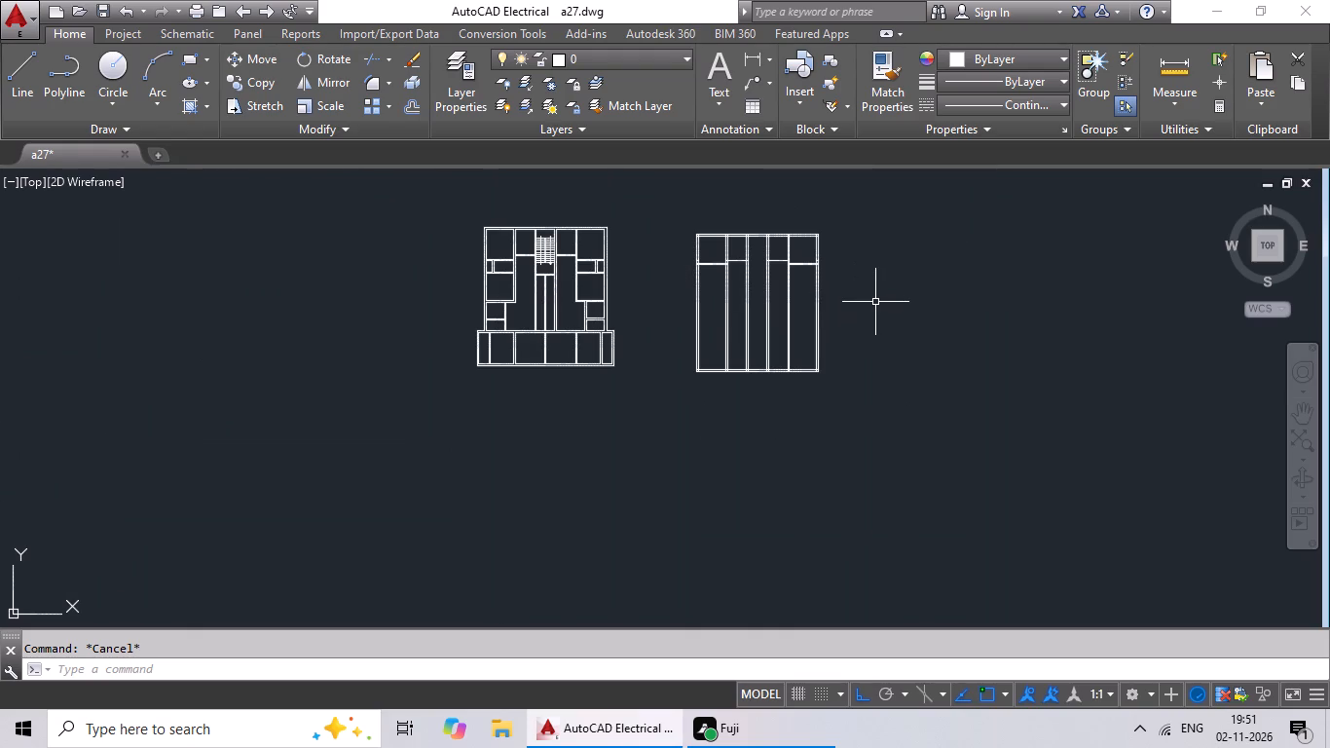
{"action": "left_click_drag", "start_coordinate": [832, 208], "coordinate": [560, 251]}
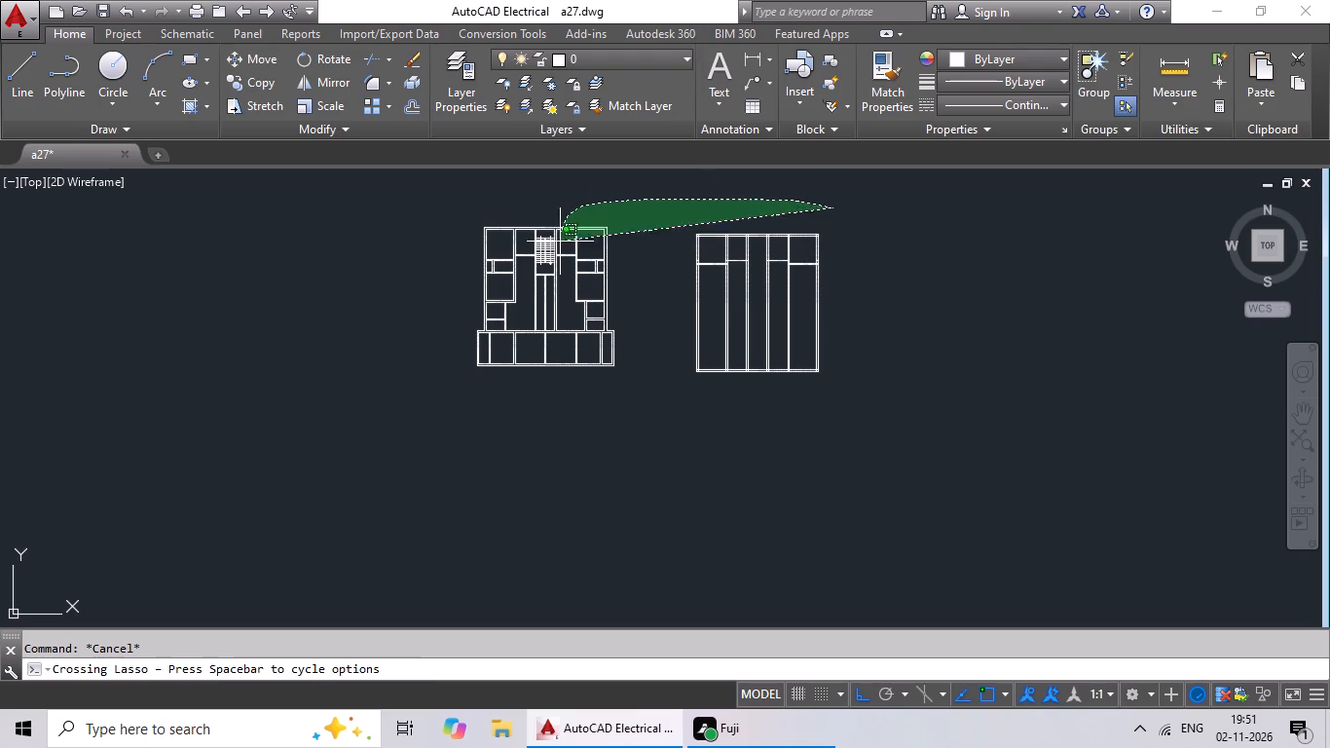
{"action": "left_click_drag", "start_coordinate": [560, 251], "coordinate": [604, 247]}
{"action": "key", "text": "Escape"}
{"action": "key", "text": "Escape"}
{"action": "left_click_drag", "start_coordinate": [940, 207], "coordinate": [757, 214]}
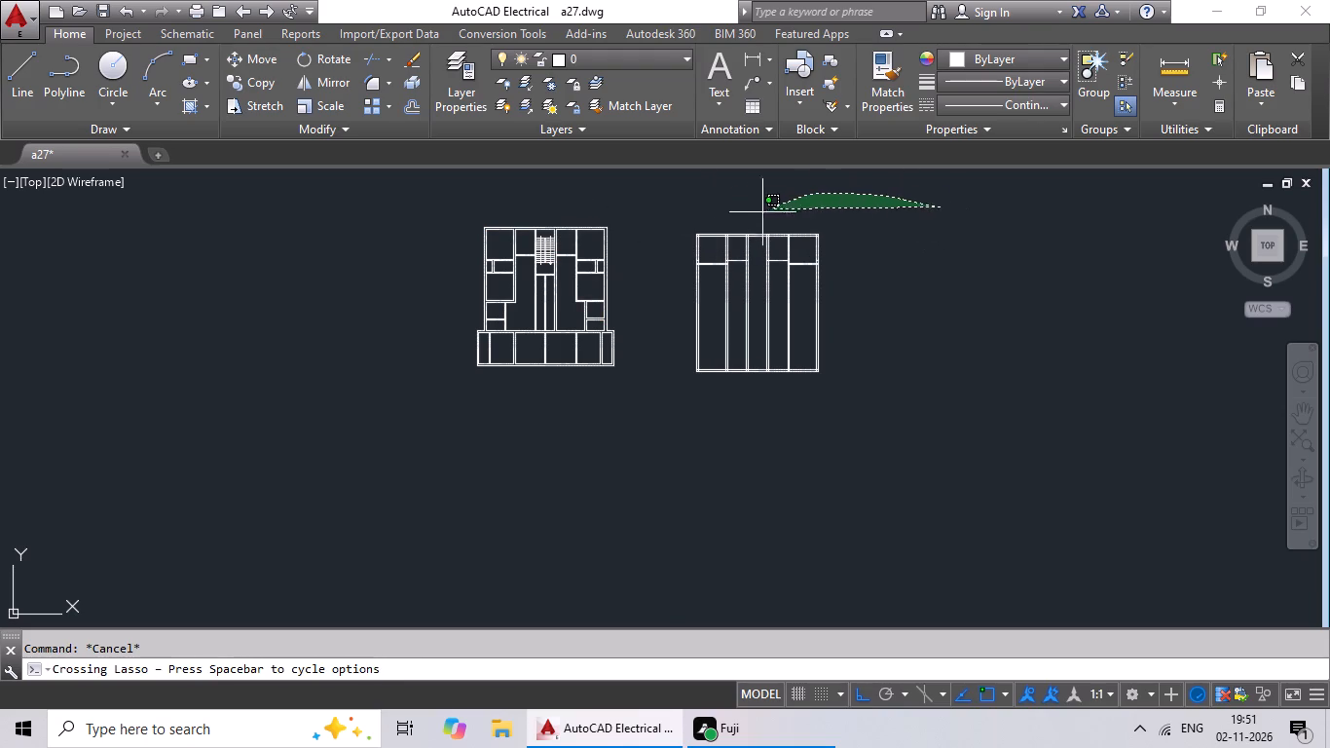
{"action": "left_click_drag", "start_coordinate": [757, 214], "coordinate": [868, 387]}
{"action": "left_click_drag", "start_coordinate": [903, 225], "coordinate": [692, 232]}
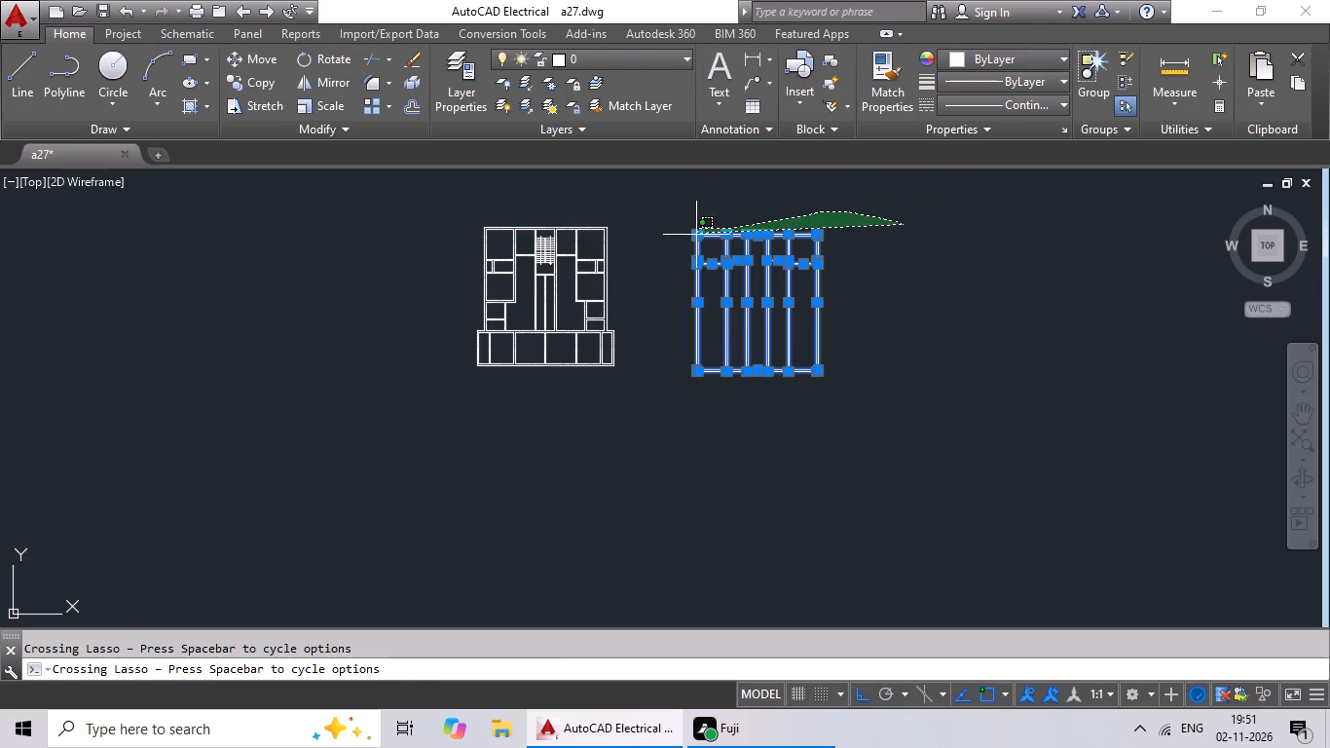
{"action": "left_click_drag", "start_coordinate": [692, 232], "coordinate": [905, 398]}
{"action": "key", "text": "Delete"}
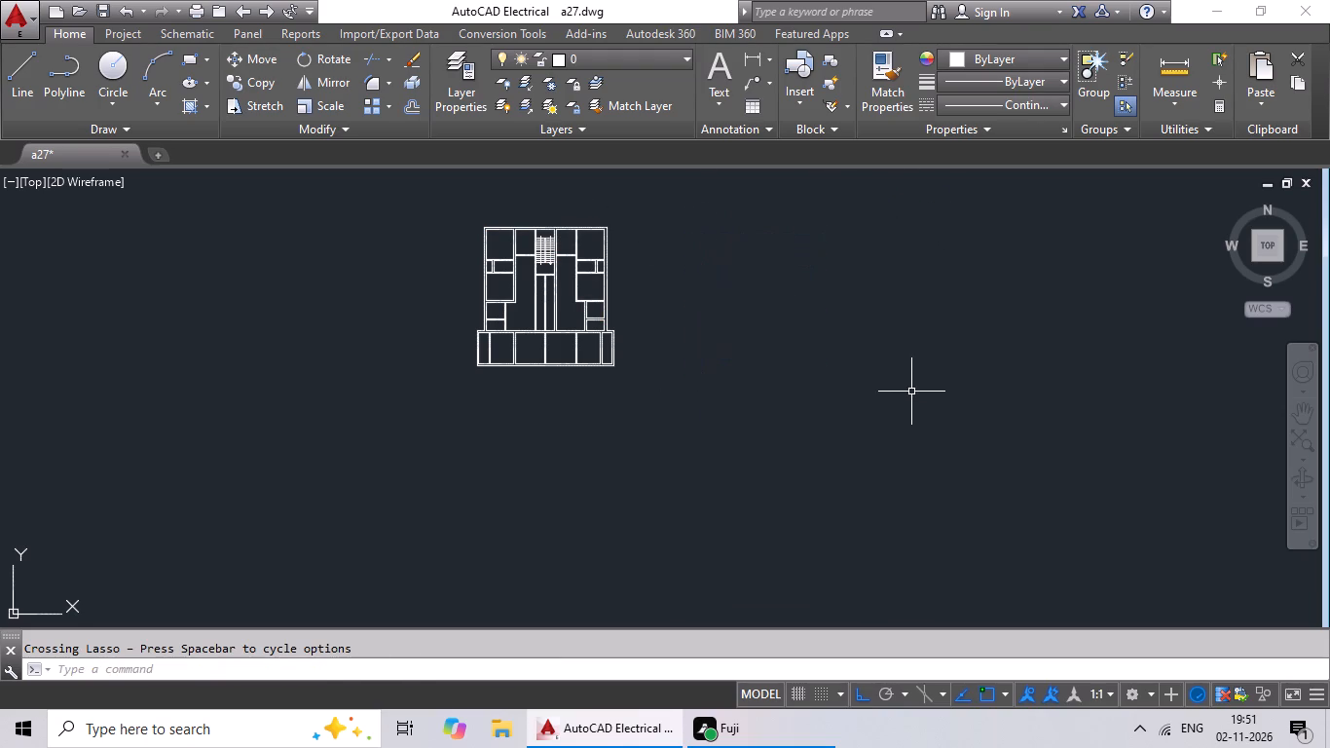
Offset the outer line of the original plan's top outer wall 3' upward.
{"action": "scroll", "coordinate": [570, 249], "scroll_direction": "up", "scroll_amount": 3}
{"action": "middle_click_drag", "start_coordinate": [555, 291], "coordinate": [598, 453]}
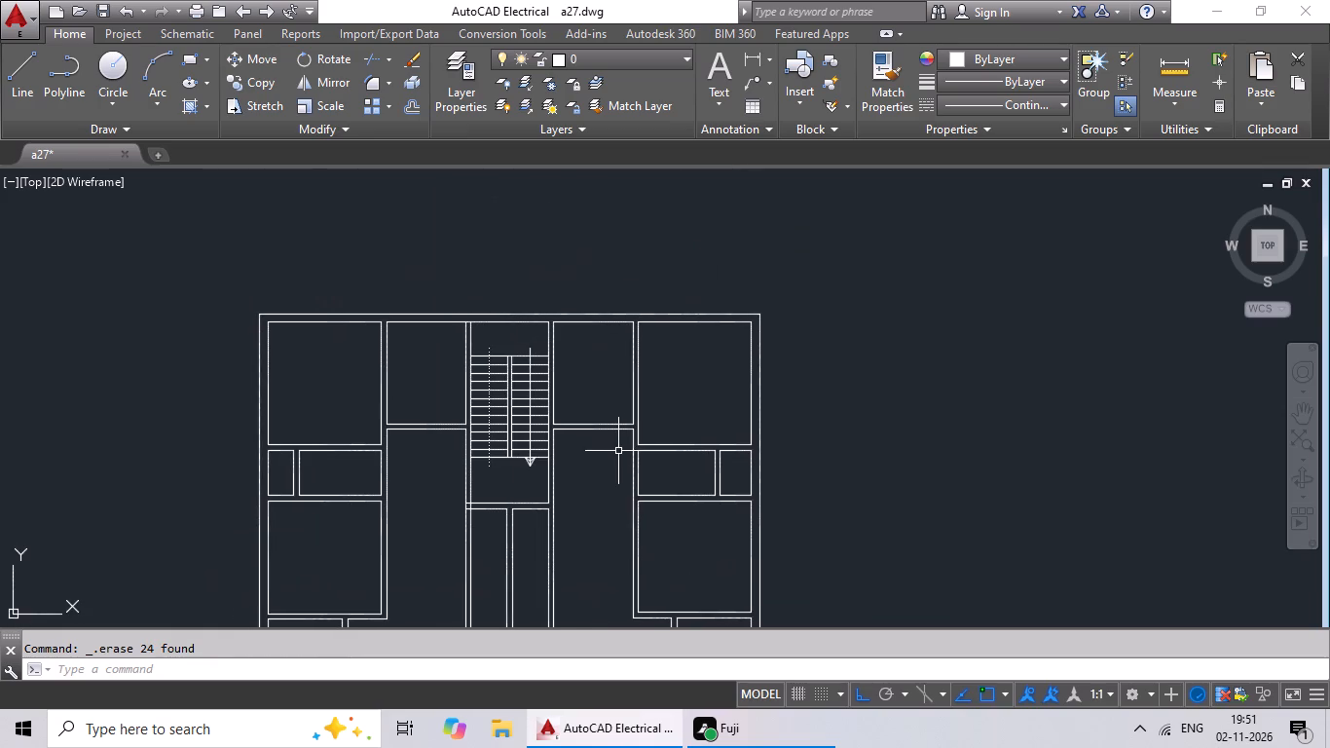
{"action": "middle_click_drag", "start_coordinate": [626, 448], "coordinate": [632, 423]}
{"action": "key", "text": "Escape"}
{"action": "key", "text": "Escape"}
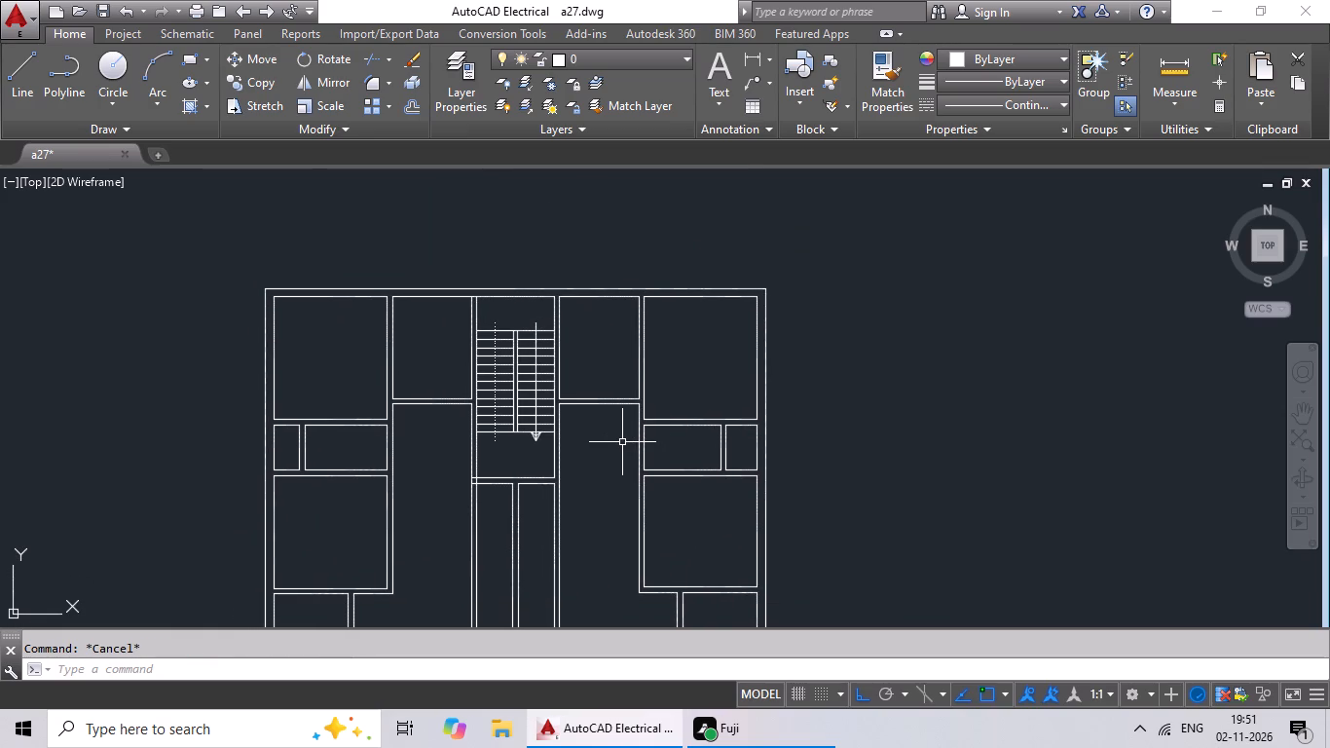
{"action": "key", "text": "Escape"}
{"action": "key", "text": "Escape"}
{"action": "middle_click_drag", "start_coordinate": [634, 358], "coordinate": [594, 401]}
{"action": "middle_click_drag", "start_coordinate": [666, 377], "coordinate": [629, 427]}
{"action": "key", "text": "Escape"}
{"action": "key", "text": "Escape"}
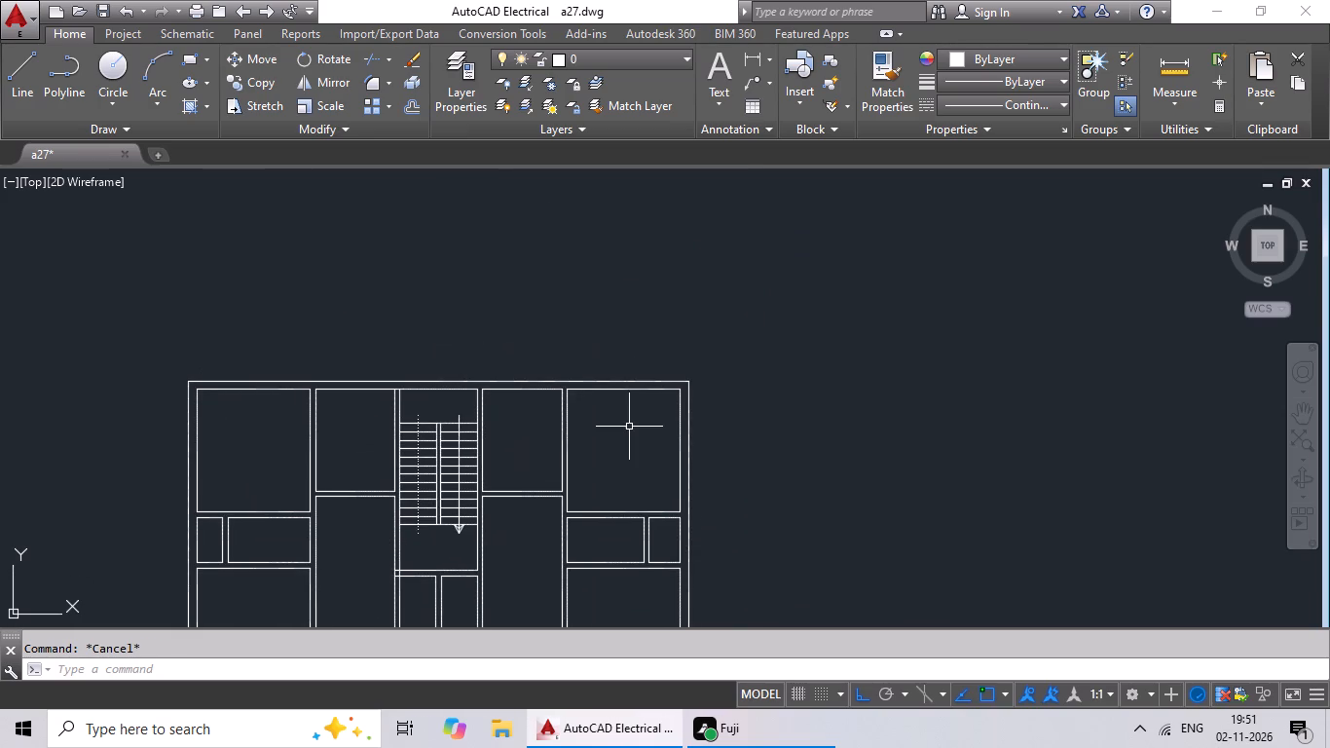
{"action": "key", "text": "o"}
{"action": "key", "text": "Return"}
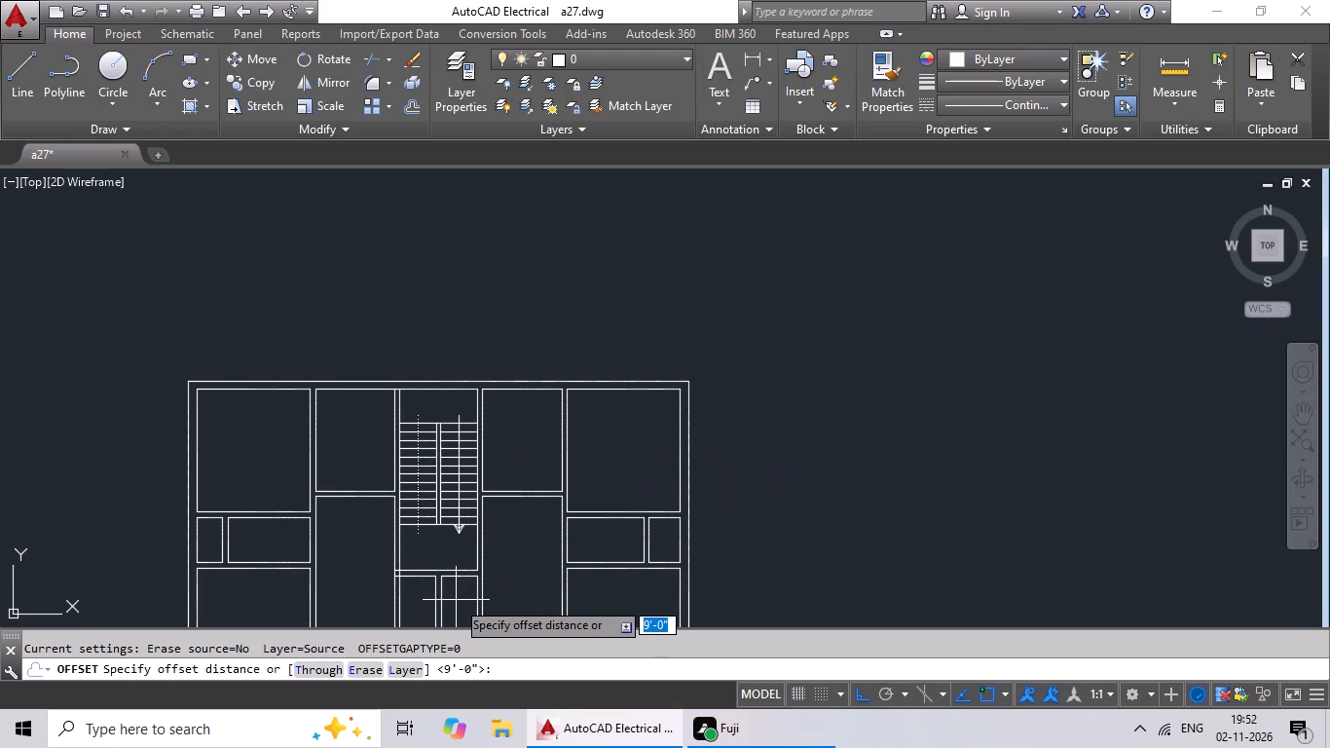
{"action": "type", "text": "3'"}
{"action": "key", "text": "Return"}
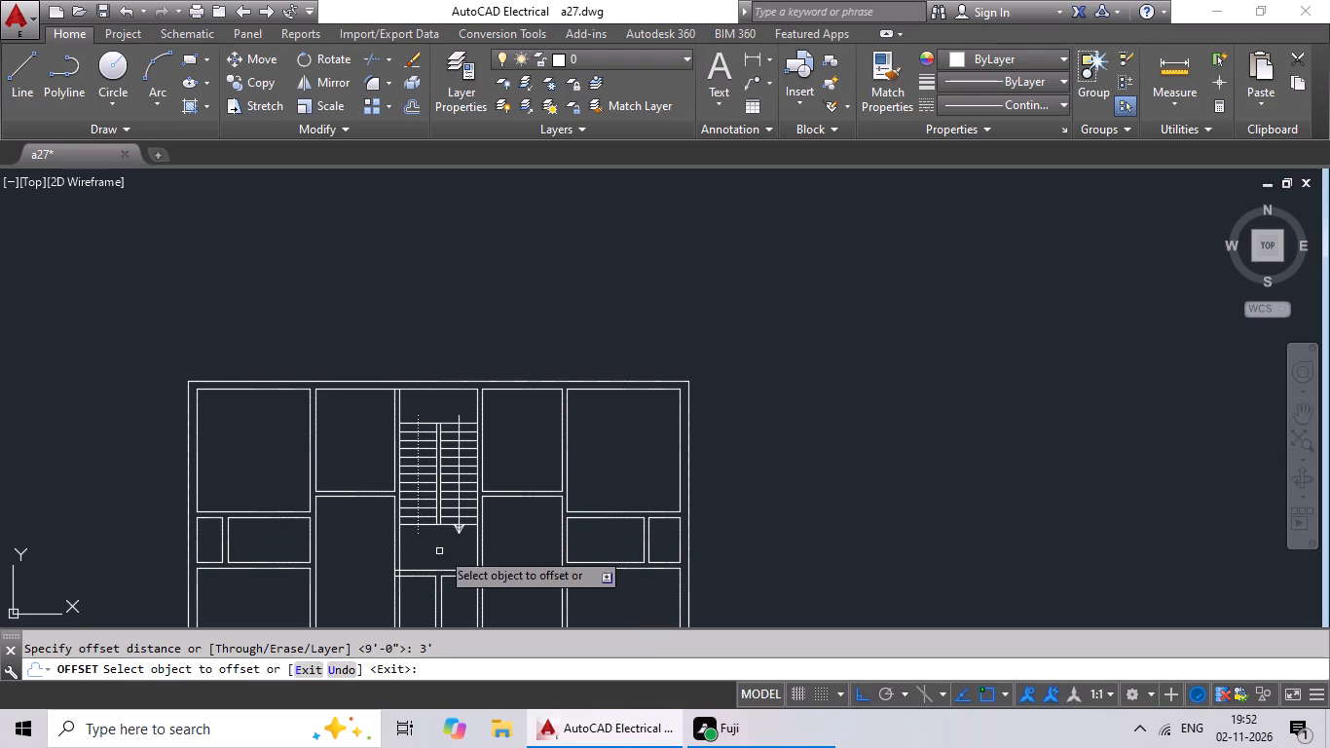
{"action": "left_click_drag", "start_coordinate": [646, 380], "coordinate": [652, 365]}
{"action": "left_click", "coordinate": [660, 333]}
{"action": "scroll", "coordinate": [766, 405], "scroll_direction": "down", "scroll_amount": 3}
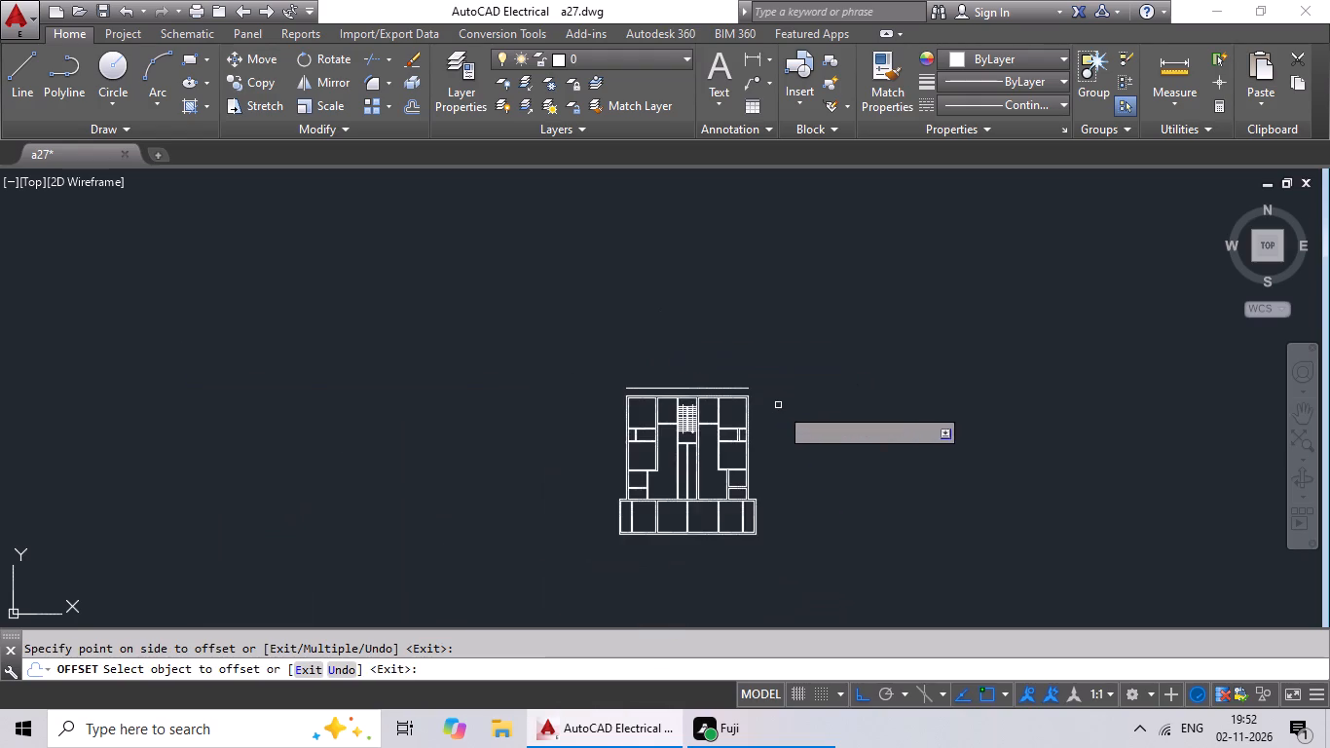
{"action": "middle_click_drag", "start_coordinate": [783, 407], "coordinate": [611, 459]}
{"action": "scroll", "coordinate": [621, 454], "scroll_direction": "up", "scroll_amount": 2}
{"action": "key", "text": "Escape"}
{"action": "key", "text": "Escape"}
{"action": "key", "text": "Escape"}
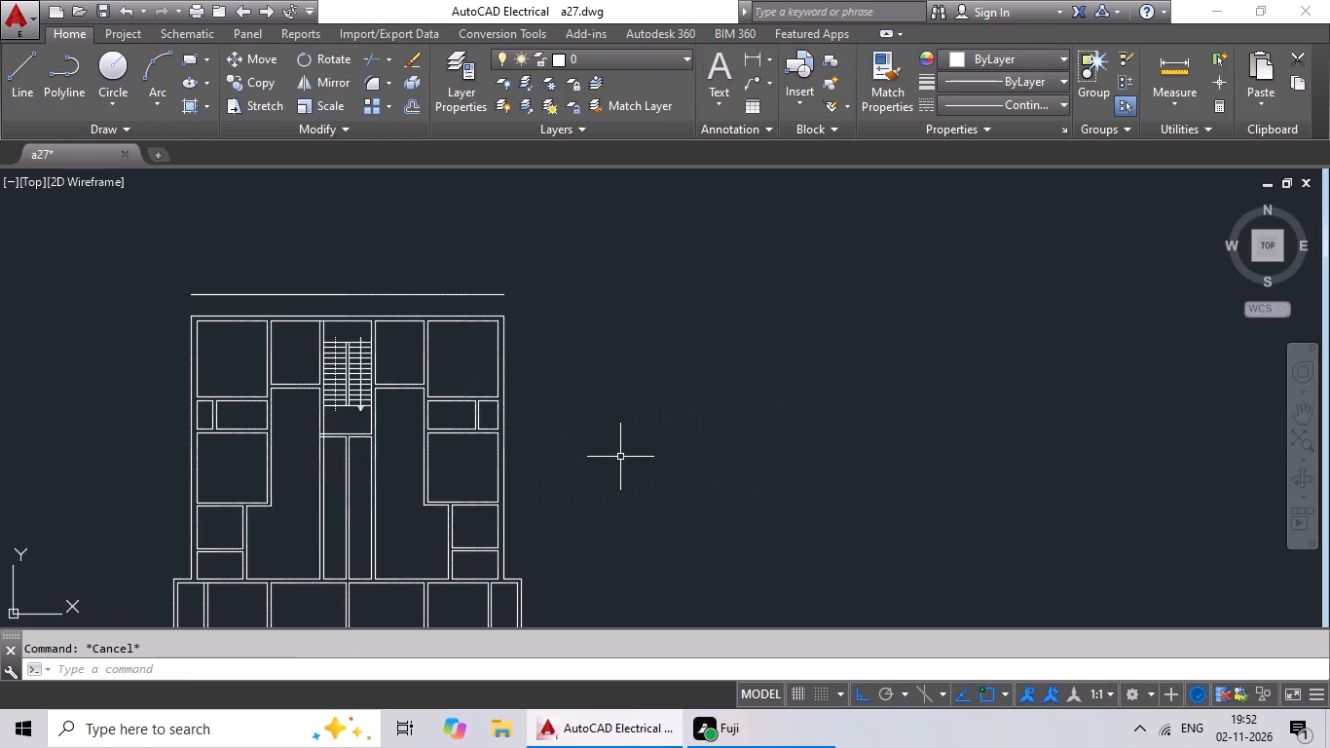
Offset the new line above the top wall 6" upward to form a second wall line.
{"action": "key", "text": "o"}
{"action": "key", "text": "Return"}
{"action": "type", "text": "6\""}
{"action": "key", "text": "Return"}
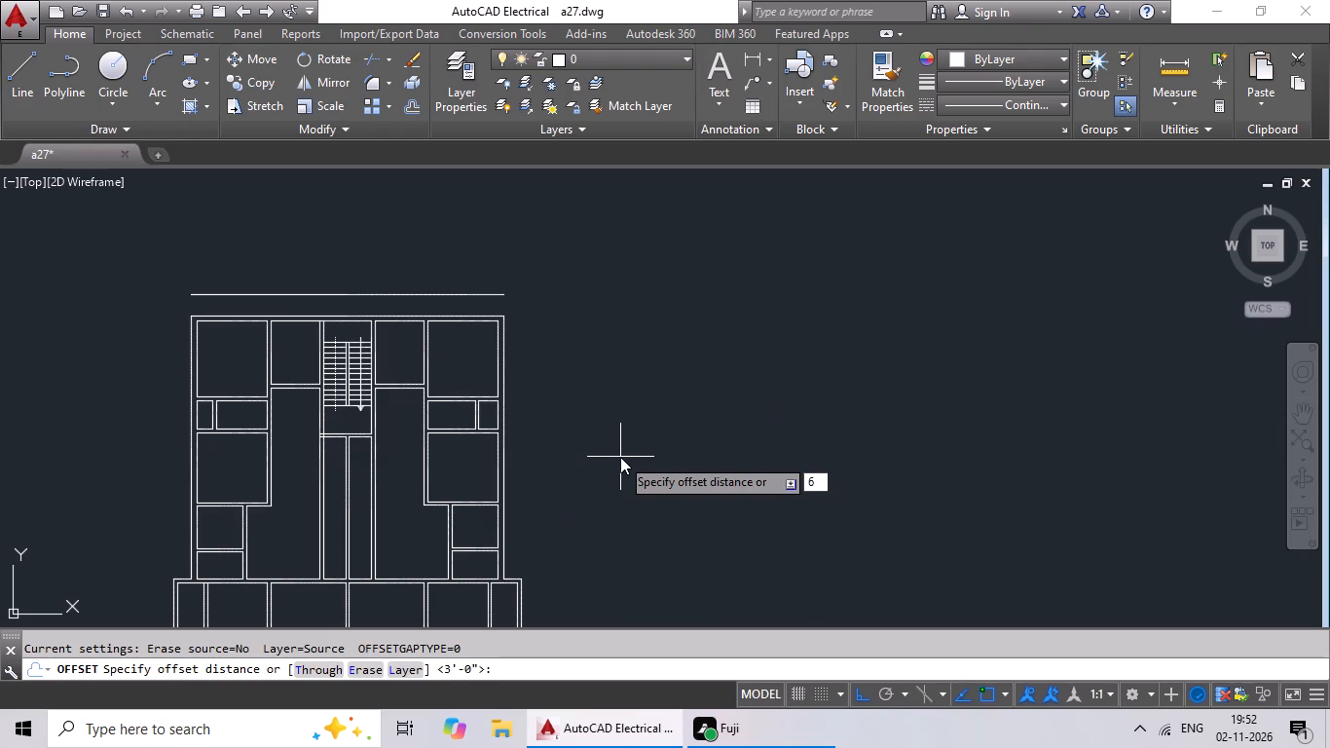
{"action": "left_click", "coordinate": [499, 291]}
{"action": "left_click_drag", "start_coordinate": [497, 294], "coordinate": [507, 278]}
{"action": "left_click", "coordinate": [517, 264]}
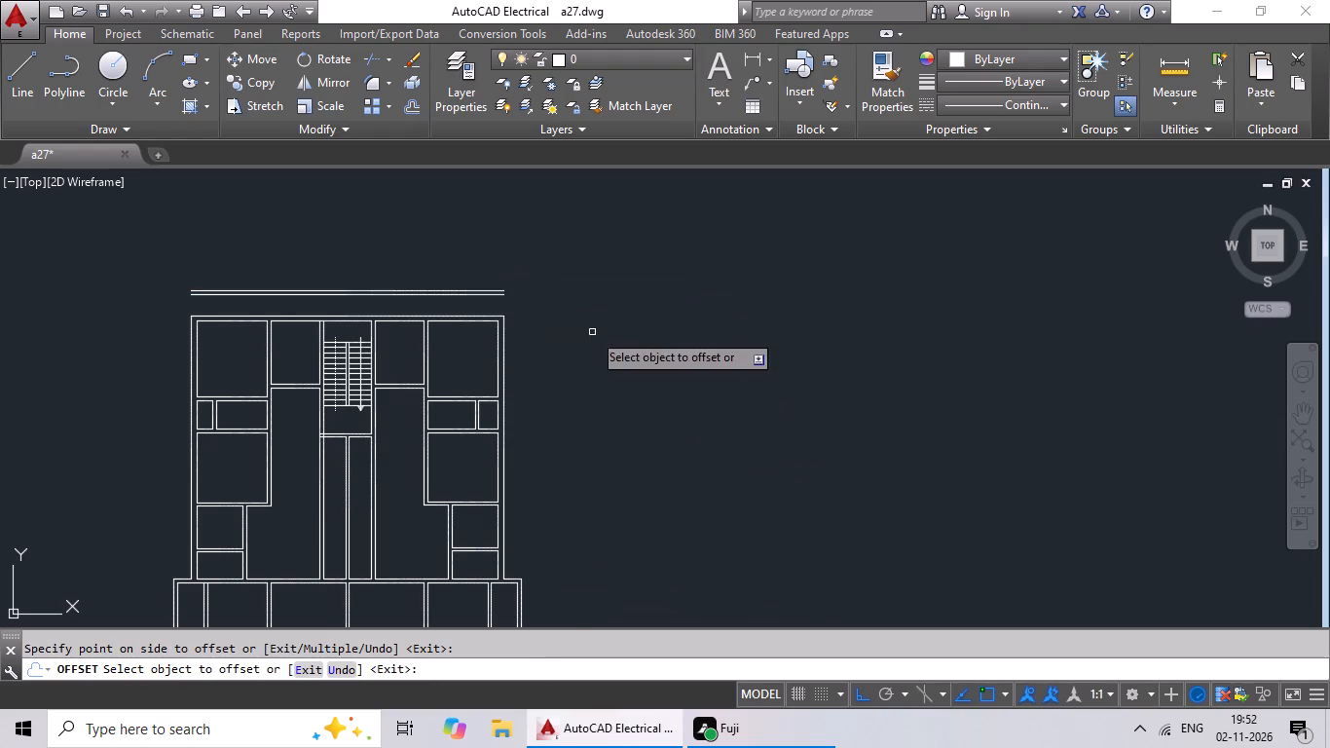
{"action": "middle_click_drag", "start_coordinate": [592, 332], "coordinate": [676, 330]}
{"action": "key", "text": "Escape"}
{"action": "key", "text": "Escape"}
{"action": "key", "text": "Escape"}
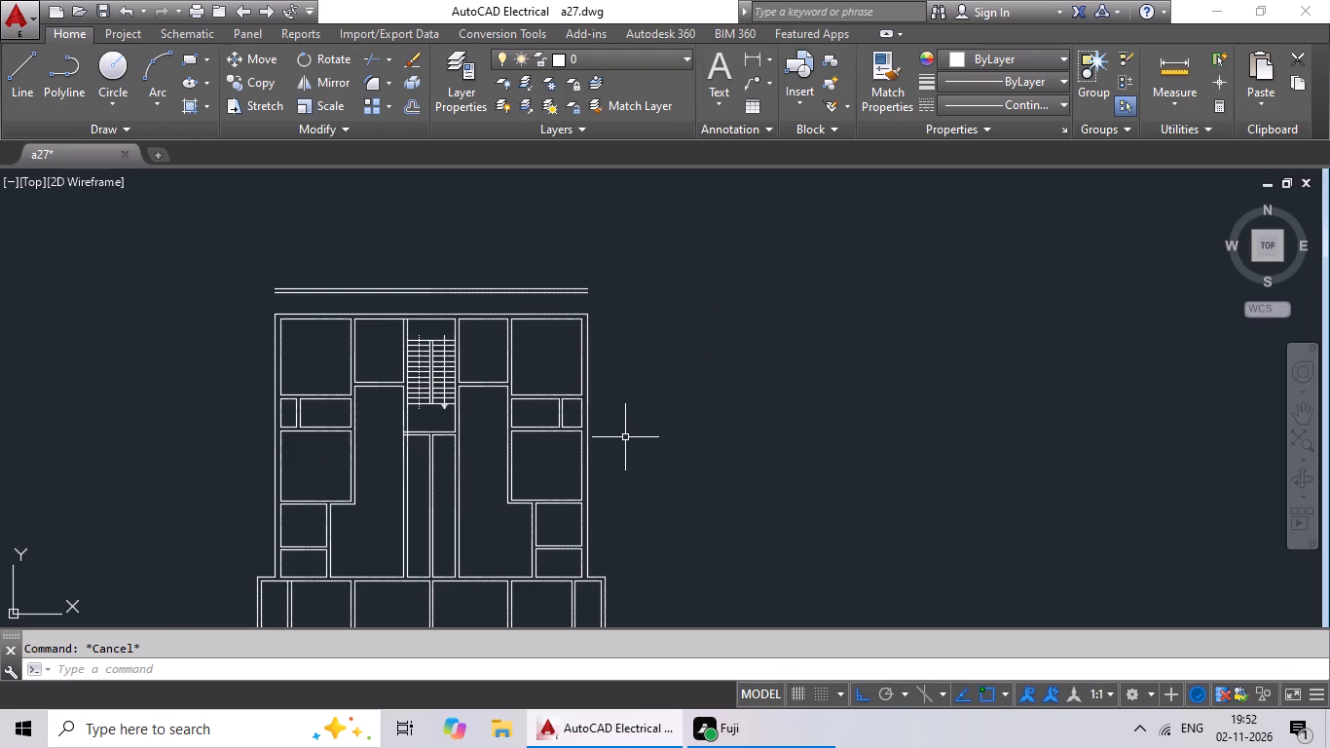
{"action": "key", "text": "Escape"}
{"action": "key", "text": "Escape"}
Extend both lines of the right-hand room partition and of the right outer wall up to the topmost new line.
{"action": "key", "text": "r"}
{"action": "key", "text": "Escape"}
{"action": "key", "text": "Escape"}
{"action": "type", "text": "ex"}
{"action": "key", "text": "space"}
{"action": "key", "text": "space"}
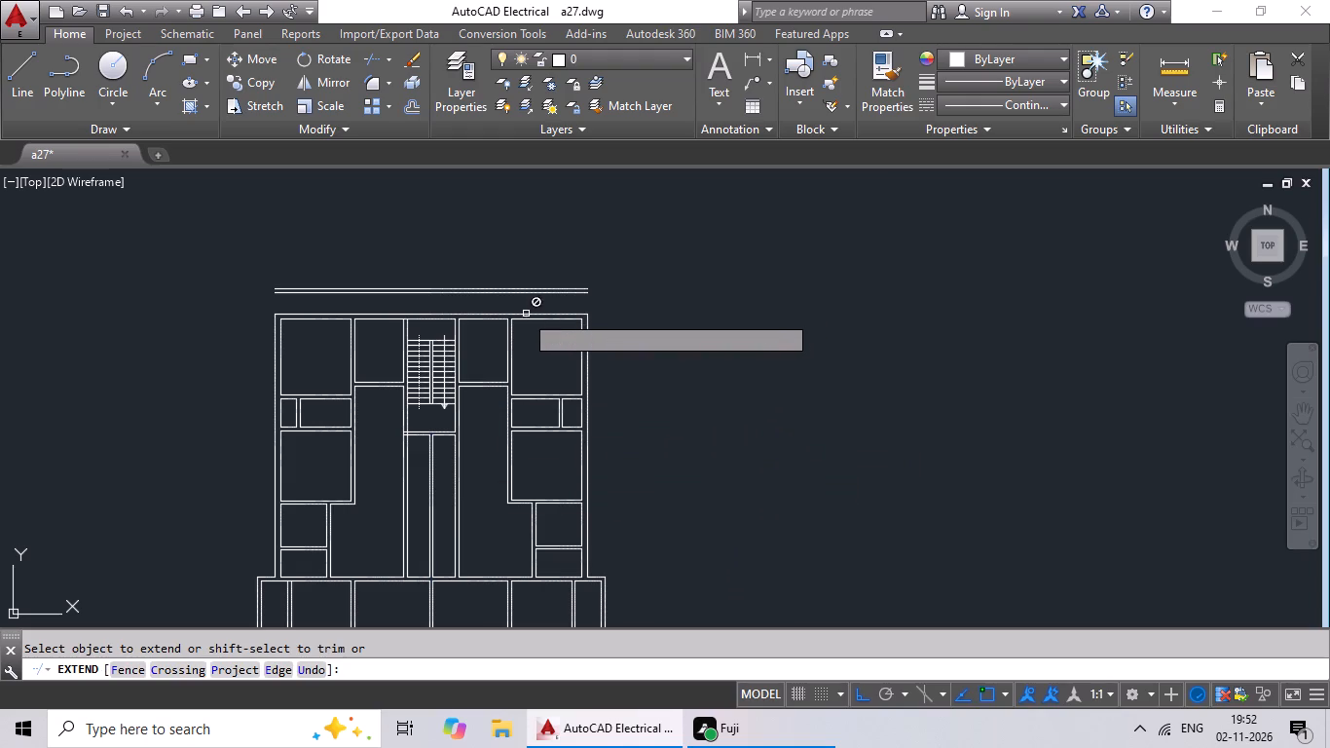
{"action": "left_click", "coordinate": [511, 332]}
{"action": "left_click", "coordinate": [511, 326]}
{"action": "left_click", "coordinate": [513, 317]}
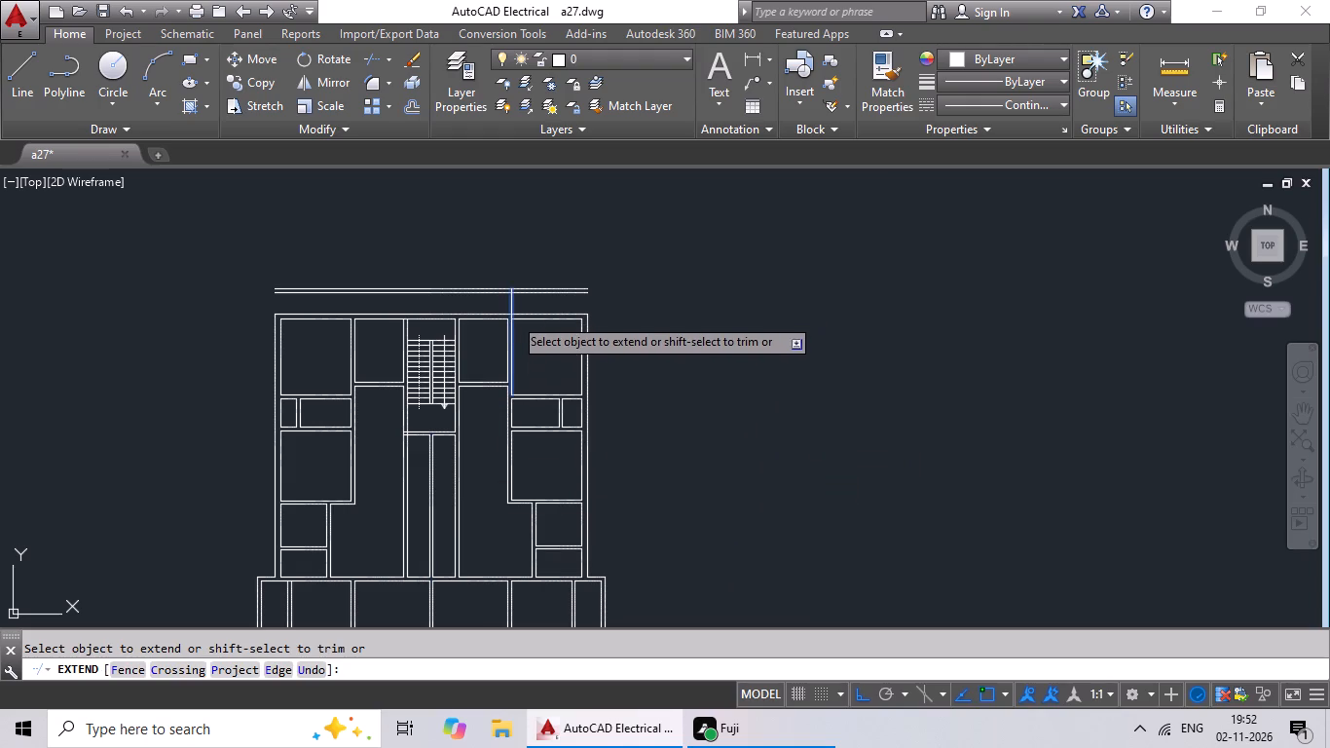
{"action": "left_click", "coordinate": [505, 330]}
{"action": "left_click", "coordinate": [505, 325]}
{"action": "left_click", "coordinate": [506, 321]}
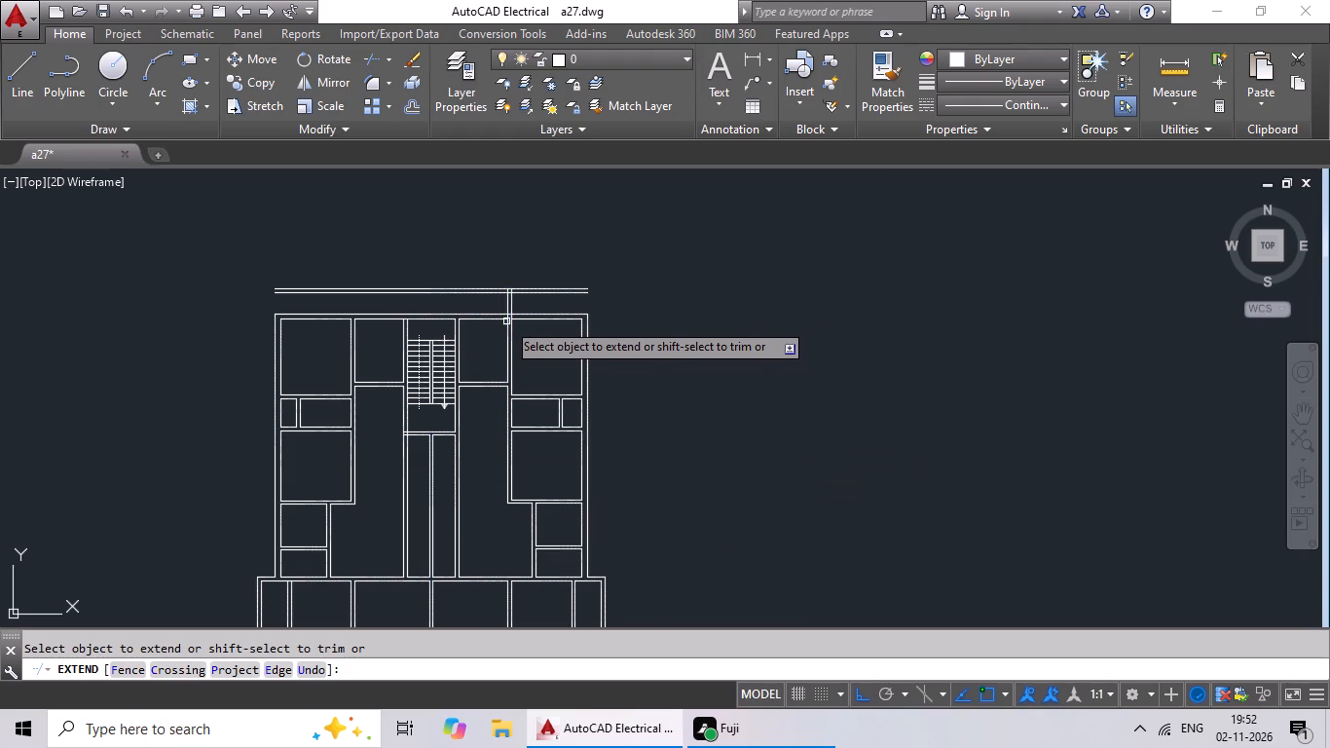
{"action": "left_click", "coordinate": [579, 330]}
{"action": "left_click", "coordinate": [580, 323]}
{"action": "left_click", "coordinate": [580, 318]}
{"action": "left_click", "coordinate": [589, 327]}
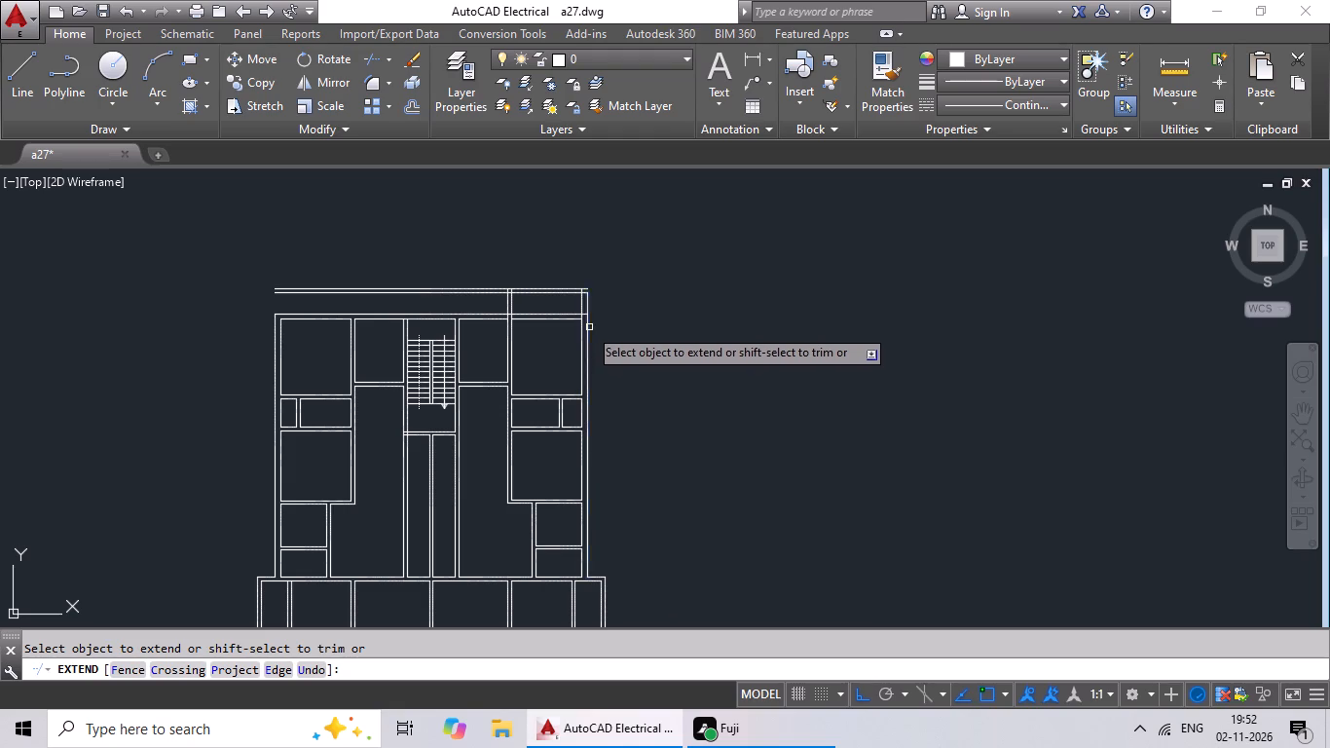
{"action": "left_click", "coordinate": [588, 322]}
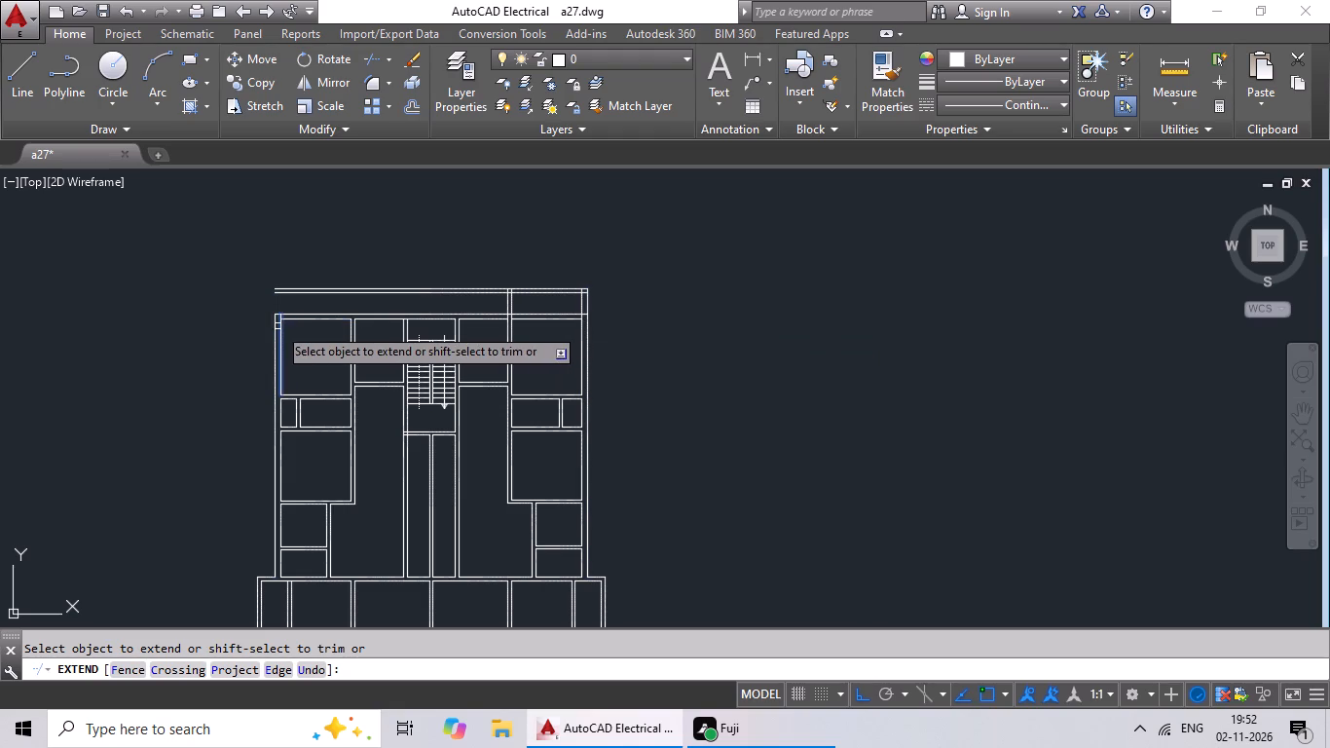
Extend both lines of the left outer wall and of the left-hand room partition up to the topmost new line.
{"action": "left_click", "coordinate": [276, 326]}
{"action": "left_click", "coordinate": [275, 319]}
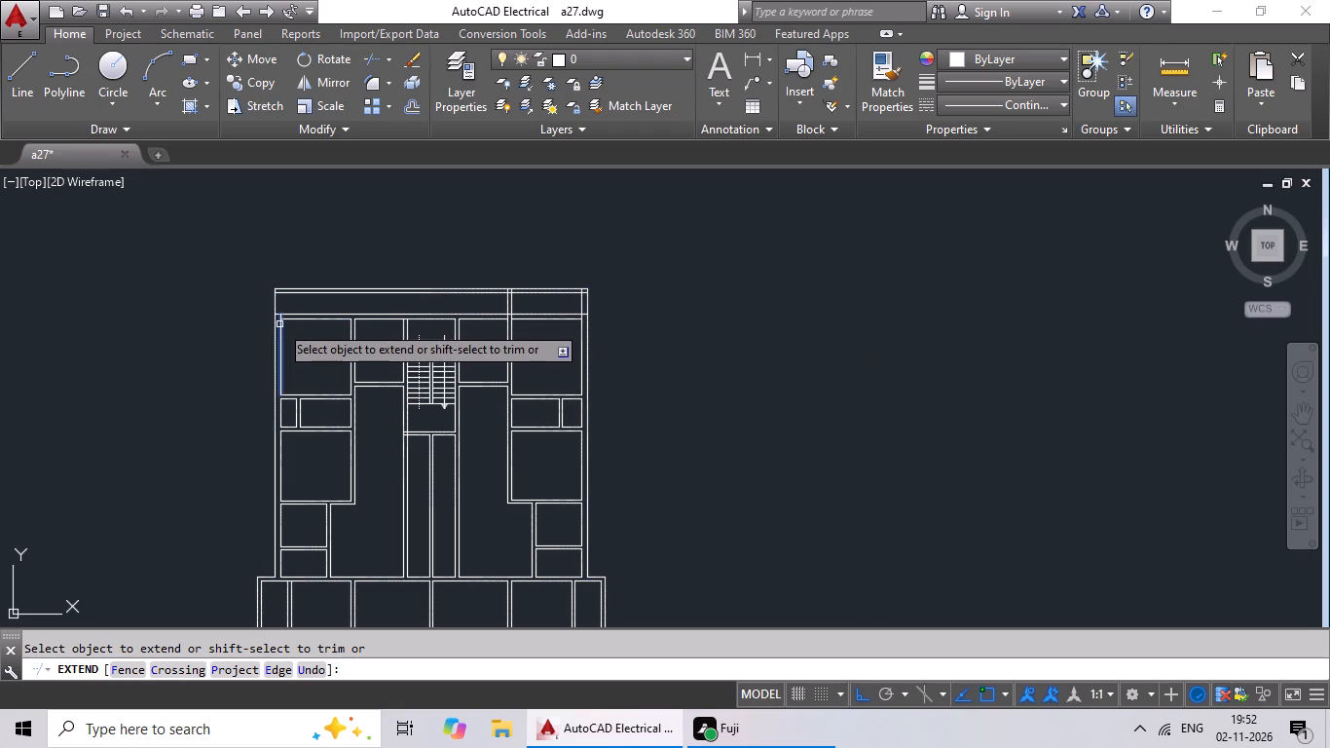
{"action": "left_click", "coordinate": [279, 332]}
{"action": "left_click", "coordinate": [280, 327]}
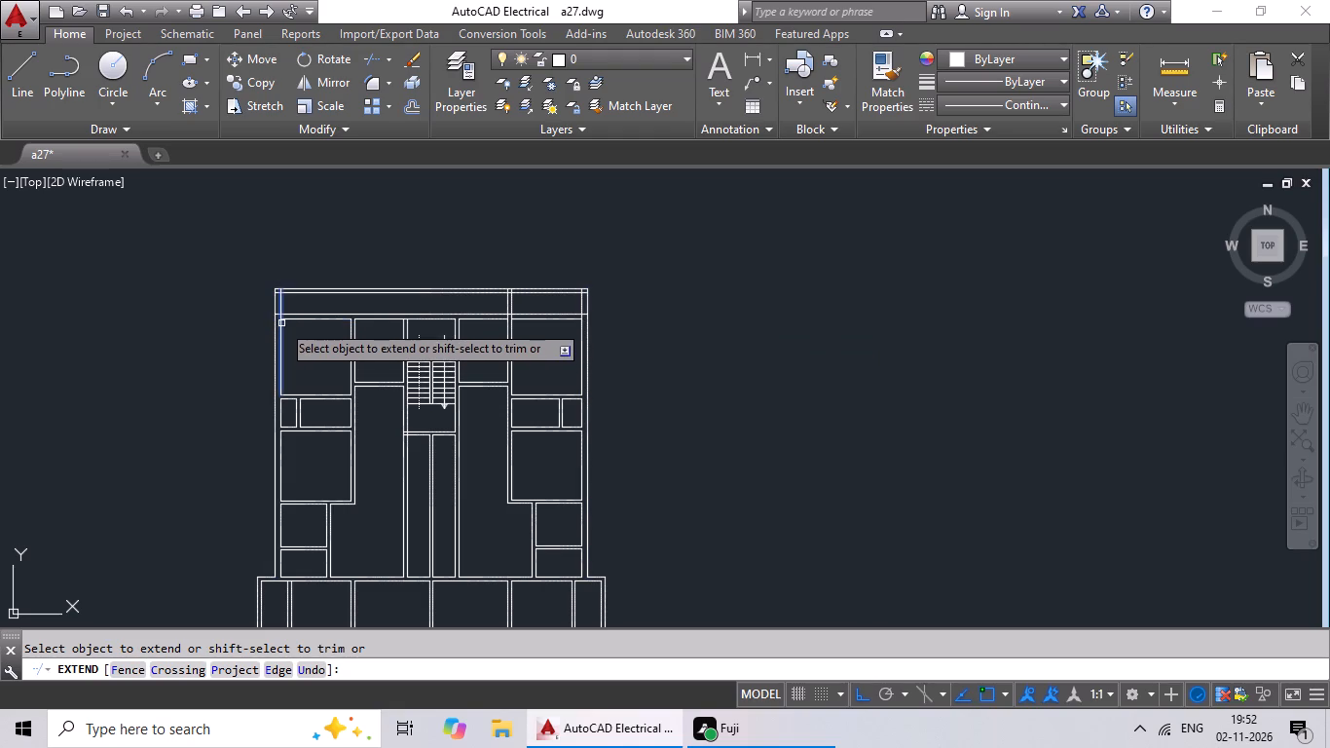
{"action": "left_click", "coordinate": [281, 323]}
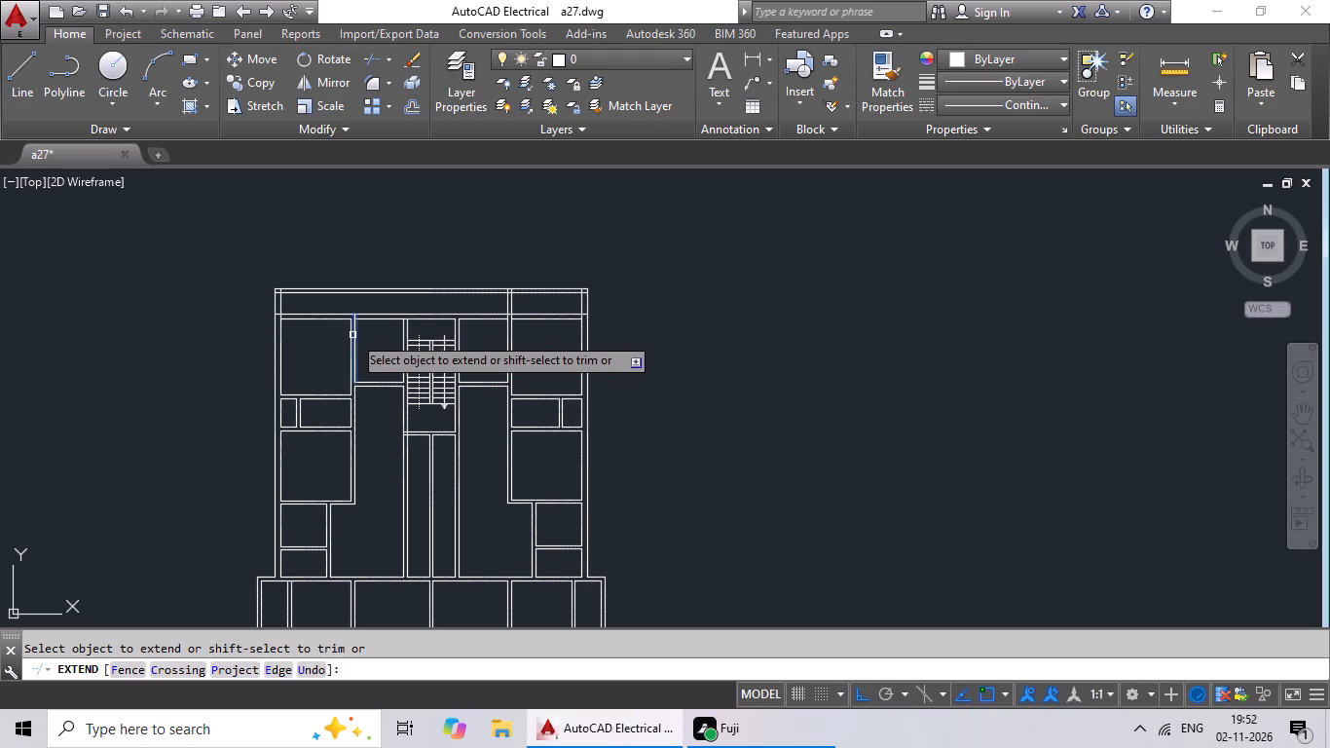
{"action": "left_click", "coordinate": [351, 331]}
{"action": "left_click", "coordinate": [351, 328]}
{"action": "left_click", "coordinate": [352, 323]}
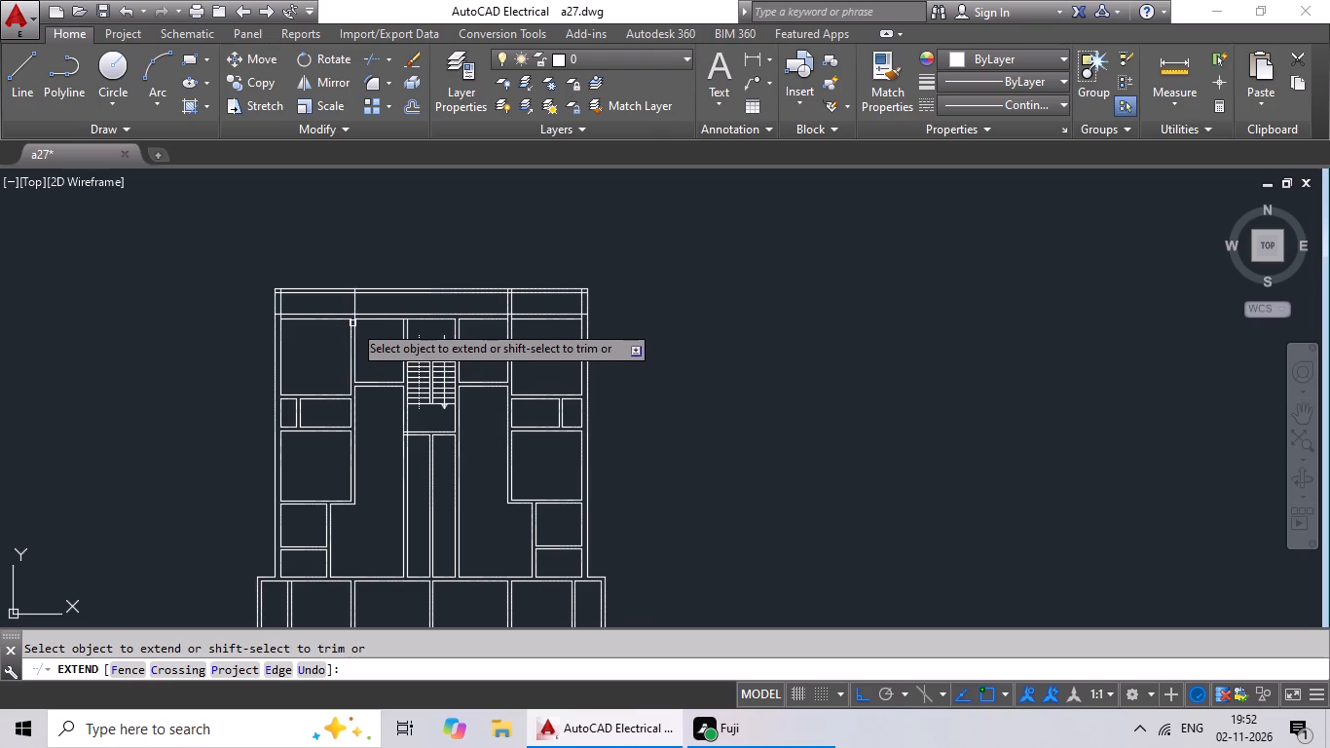
{"action": "left_click", "coordinate": [351, 331]}
{"action": "left_click", "coordinate": [351, 329]}
{"action": "left_click", "coordinate": [351, 325]}
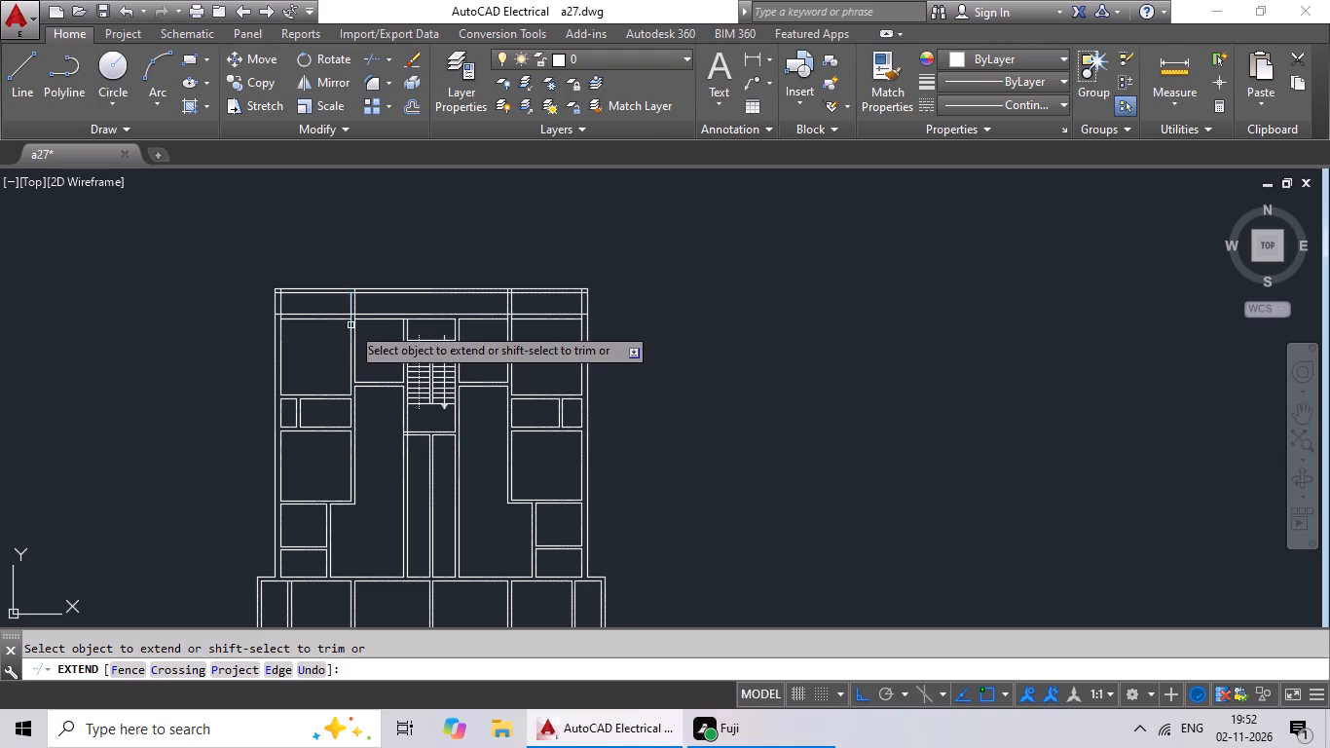
{"action": "left_click", "coordinate": [351, 323]}
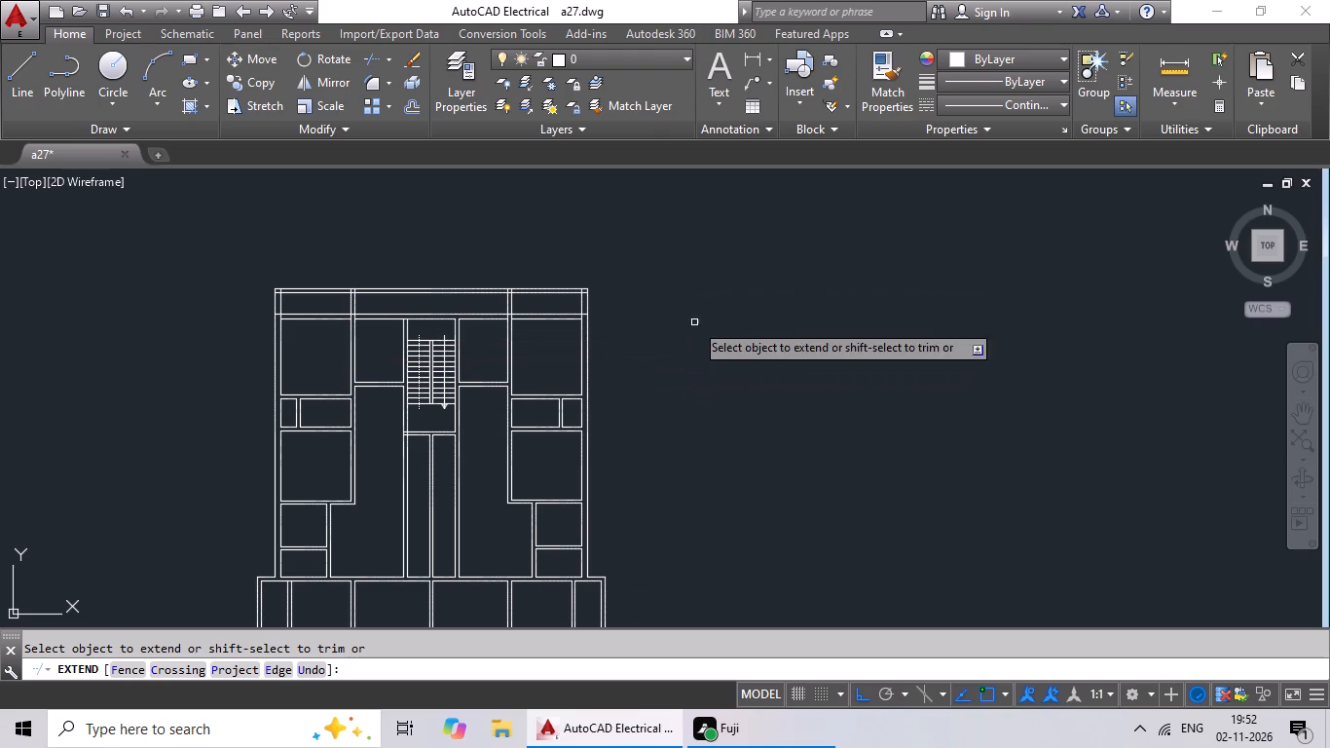
{"action": "key", "text": "Escape"}
{"action": "key", "text": "Escape"}
Trim the lines crossing the junction of the right outer wall and the original top wall so the walls join openly.
{"action": "key", "text": "t"}
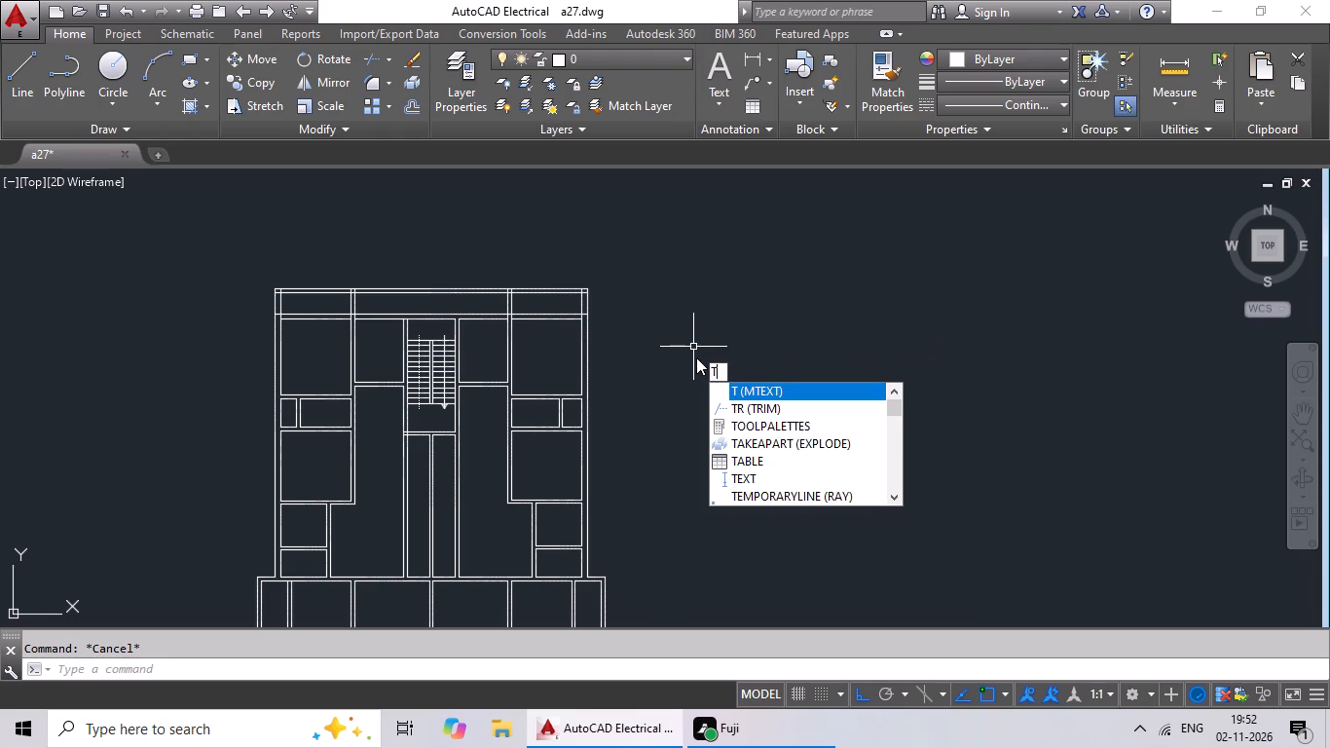
{"action": "key", "text": "r"}
{"action": "key", "text": "space"}
{"action": "key", "text": "space"}
{"action": "scroll", "coordinate": [555, 277], "scroll_direction": "up", "scroll_amount": 2}
{"action": "scroll", "coordinate": [630, 369], "scroll_direction": "up", "scroll_amount": 5}
{"action": "left_click_drag", "start_coordinate": [616, 318], "coordinate": [584, 433]}
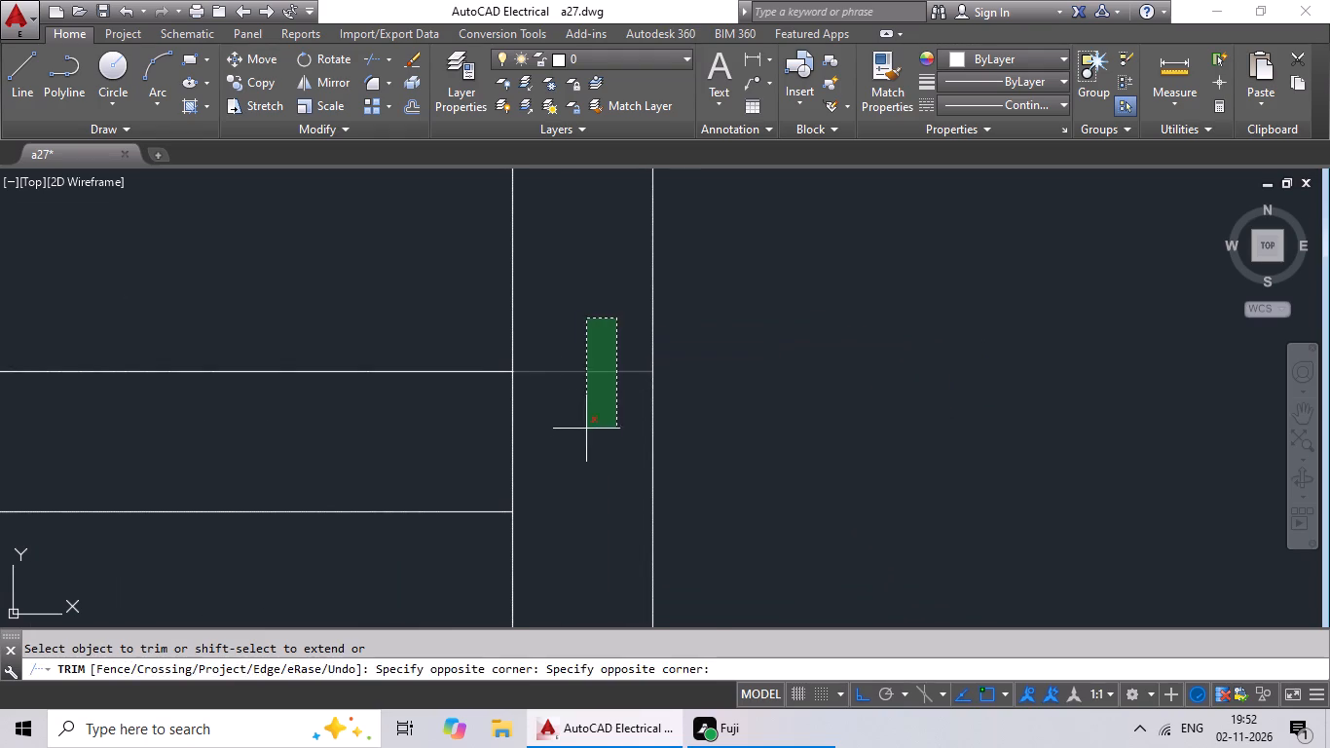
{"action": "left_click_drag", "start_coordinate": [584, 433], "coordinate": [583, 434]}
{"action": "left_click", "coordinate": [583, 433]}
{"action": "left_click_drag", "start_coordinate": [615, 419], "coordinate": [413, 431]}
{"action": "left_click", "coordinate": [413, 431]}
Trim the new top wall's lower line where it crosses the right outer wall at the top corner.
{"action": "scroll", "coordinate": [503, 429], "scroll_direction": "down", "scroll_amount": 4}
{"action": "middle_click_drag", "start_coordinate": [452, 398], "coordinate": [593, 511]}
{"action": "middle_click", "coordinate": [594, 511]}
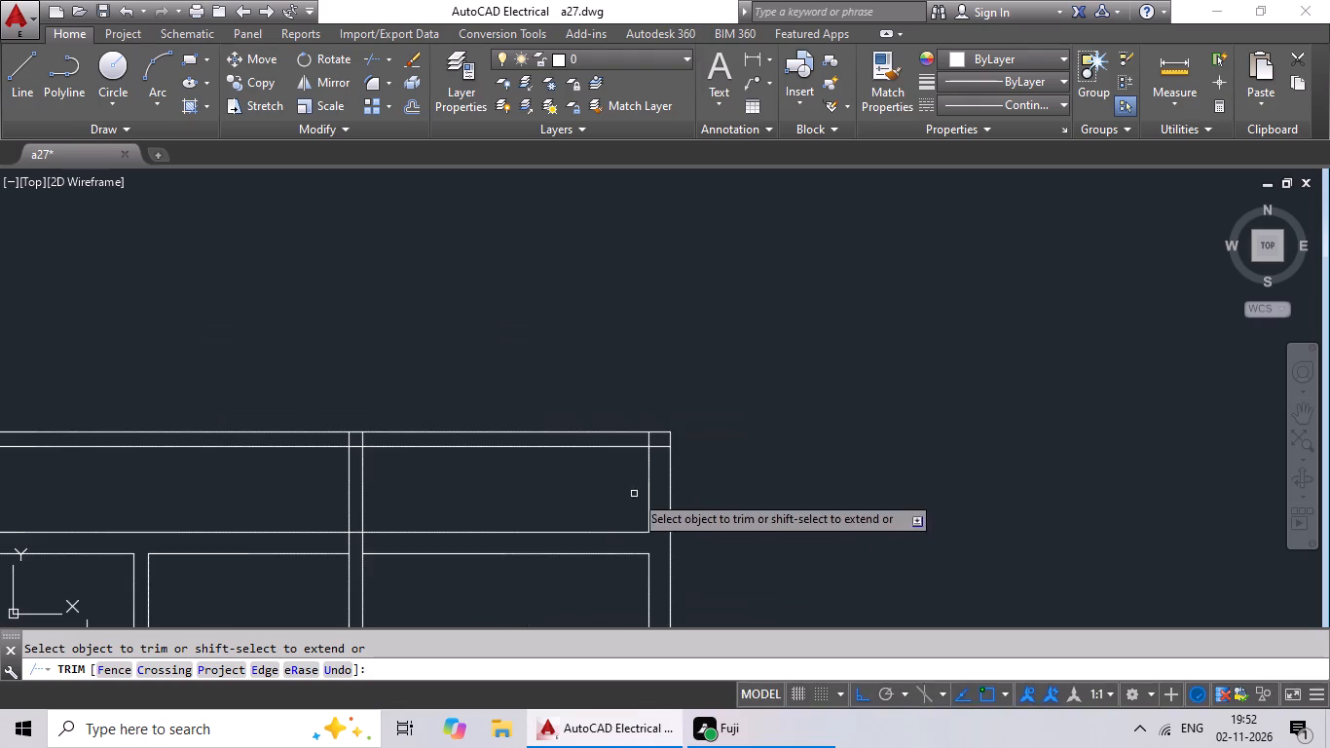
{"action": "scroll", "coordinate": [674, 442], "scroll_direction": "up", "scroll_amount": 6}
{"action": "scroll", "coordinate": [623, 440], "scroll_direction": "down", "scroll_amount": 1}
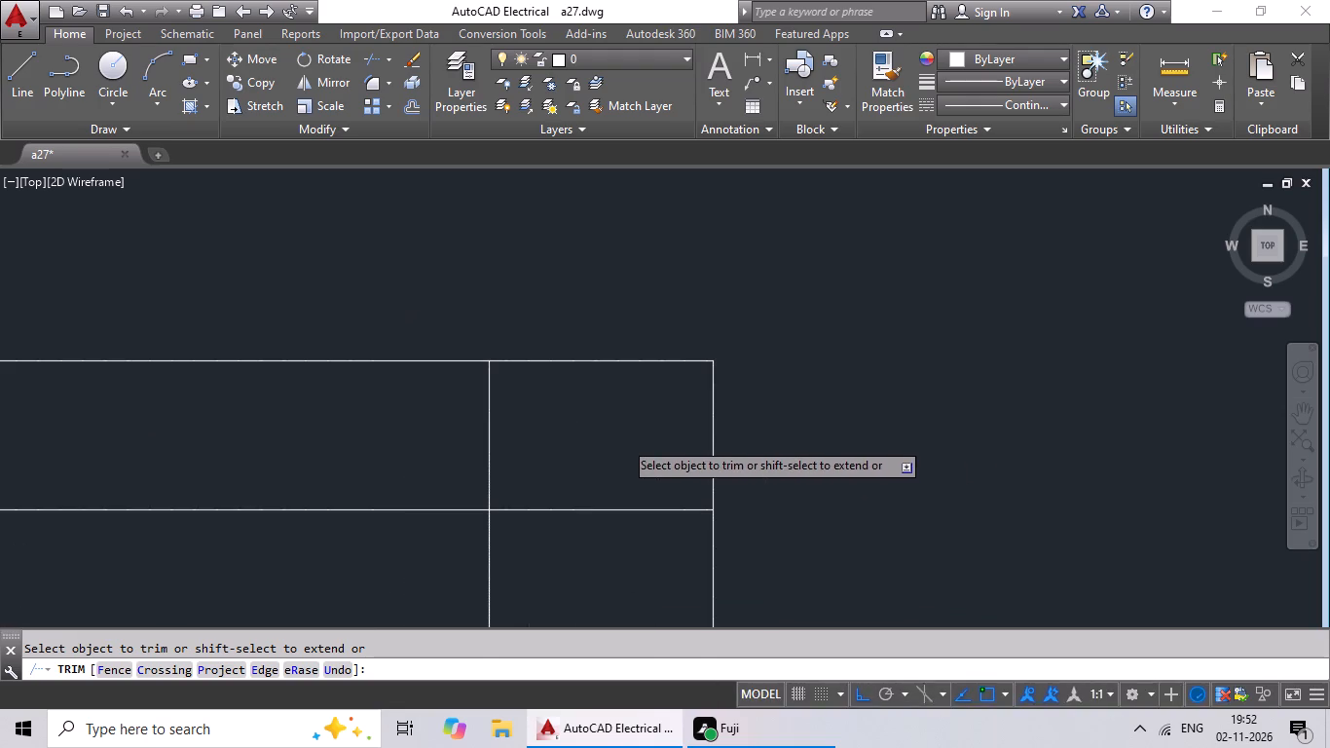
{"action": "left_click_drag", "start_coordinate": [631, 432], "coordinate": [596, 542]}
{"action": "left_click_drag", "start_coordinate": [594, 527], "coordinate": [597, 515]}
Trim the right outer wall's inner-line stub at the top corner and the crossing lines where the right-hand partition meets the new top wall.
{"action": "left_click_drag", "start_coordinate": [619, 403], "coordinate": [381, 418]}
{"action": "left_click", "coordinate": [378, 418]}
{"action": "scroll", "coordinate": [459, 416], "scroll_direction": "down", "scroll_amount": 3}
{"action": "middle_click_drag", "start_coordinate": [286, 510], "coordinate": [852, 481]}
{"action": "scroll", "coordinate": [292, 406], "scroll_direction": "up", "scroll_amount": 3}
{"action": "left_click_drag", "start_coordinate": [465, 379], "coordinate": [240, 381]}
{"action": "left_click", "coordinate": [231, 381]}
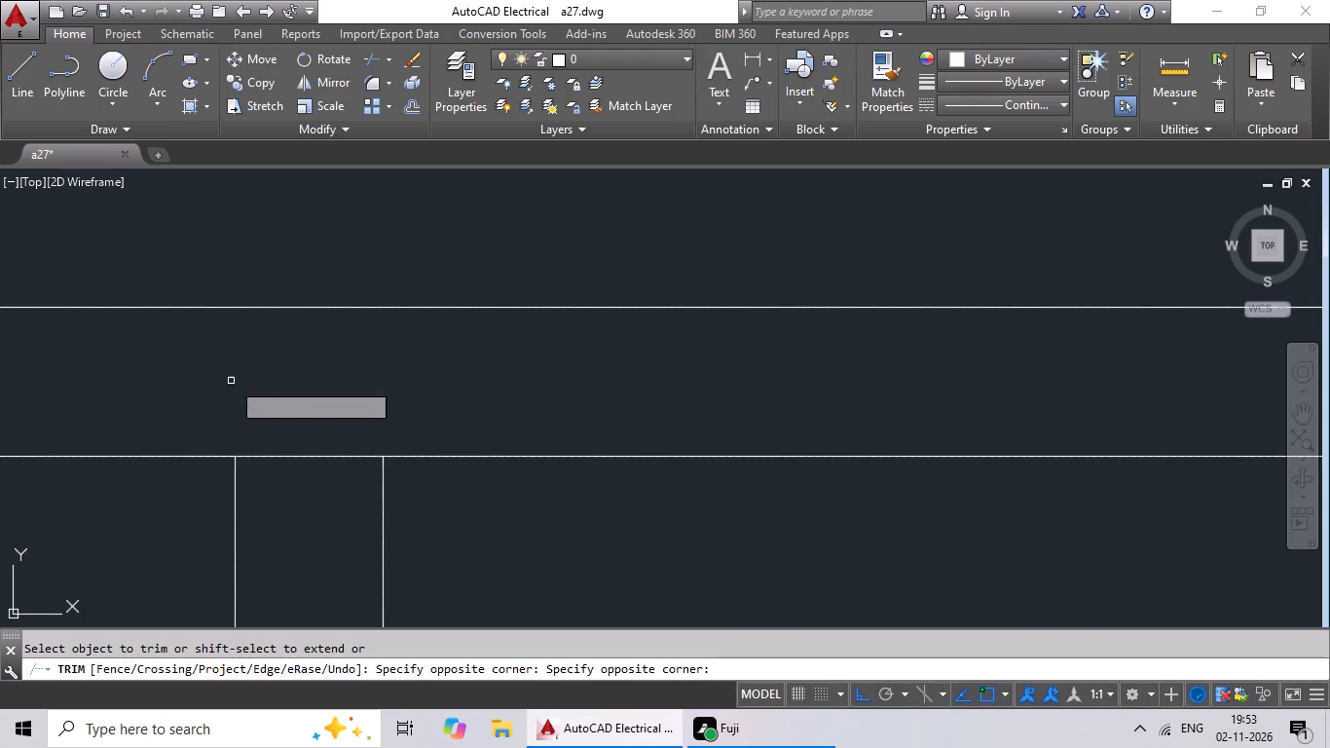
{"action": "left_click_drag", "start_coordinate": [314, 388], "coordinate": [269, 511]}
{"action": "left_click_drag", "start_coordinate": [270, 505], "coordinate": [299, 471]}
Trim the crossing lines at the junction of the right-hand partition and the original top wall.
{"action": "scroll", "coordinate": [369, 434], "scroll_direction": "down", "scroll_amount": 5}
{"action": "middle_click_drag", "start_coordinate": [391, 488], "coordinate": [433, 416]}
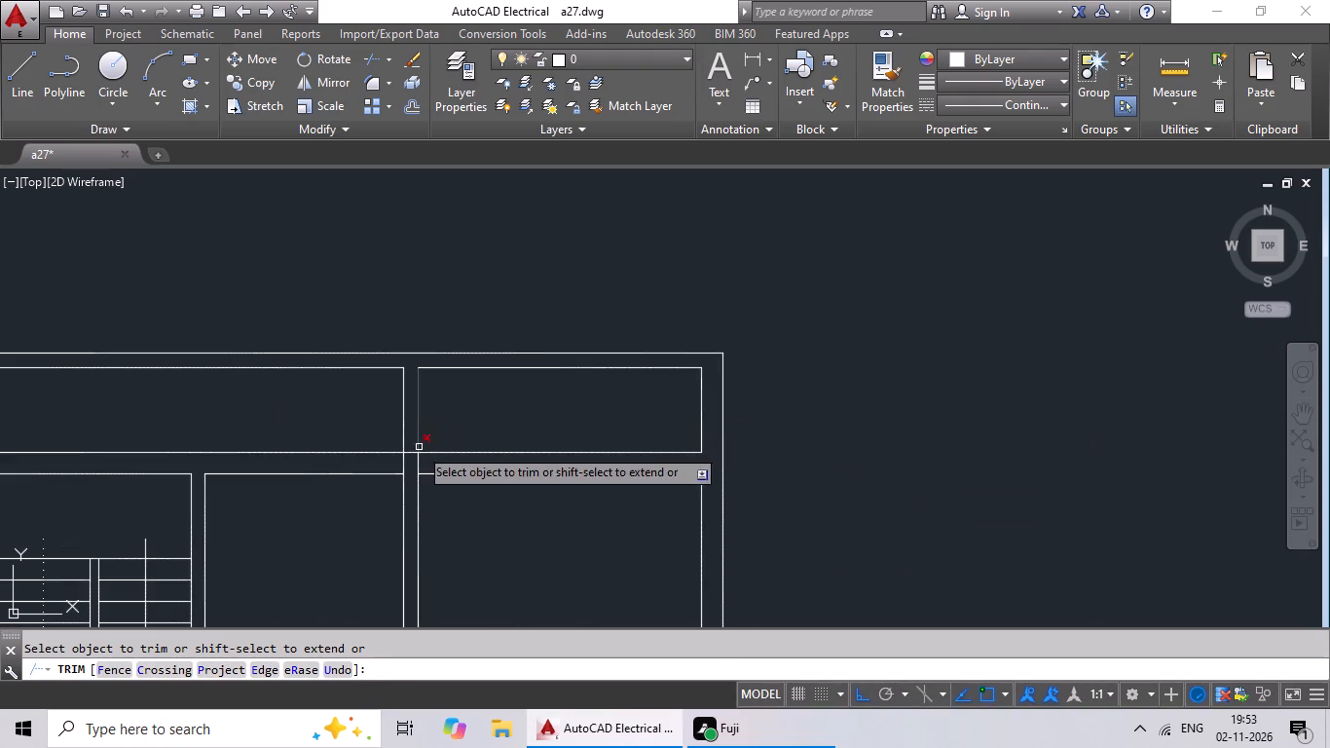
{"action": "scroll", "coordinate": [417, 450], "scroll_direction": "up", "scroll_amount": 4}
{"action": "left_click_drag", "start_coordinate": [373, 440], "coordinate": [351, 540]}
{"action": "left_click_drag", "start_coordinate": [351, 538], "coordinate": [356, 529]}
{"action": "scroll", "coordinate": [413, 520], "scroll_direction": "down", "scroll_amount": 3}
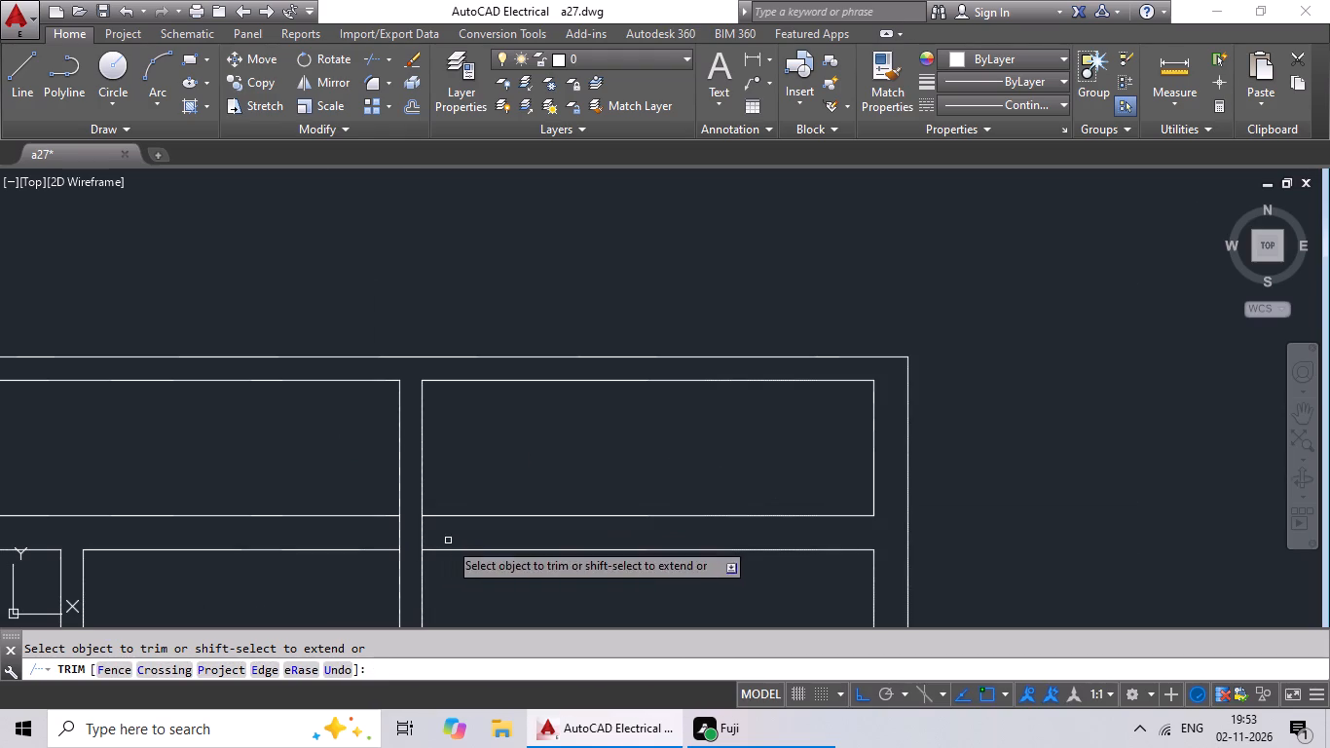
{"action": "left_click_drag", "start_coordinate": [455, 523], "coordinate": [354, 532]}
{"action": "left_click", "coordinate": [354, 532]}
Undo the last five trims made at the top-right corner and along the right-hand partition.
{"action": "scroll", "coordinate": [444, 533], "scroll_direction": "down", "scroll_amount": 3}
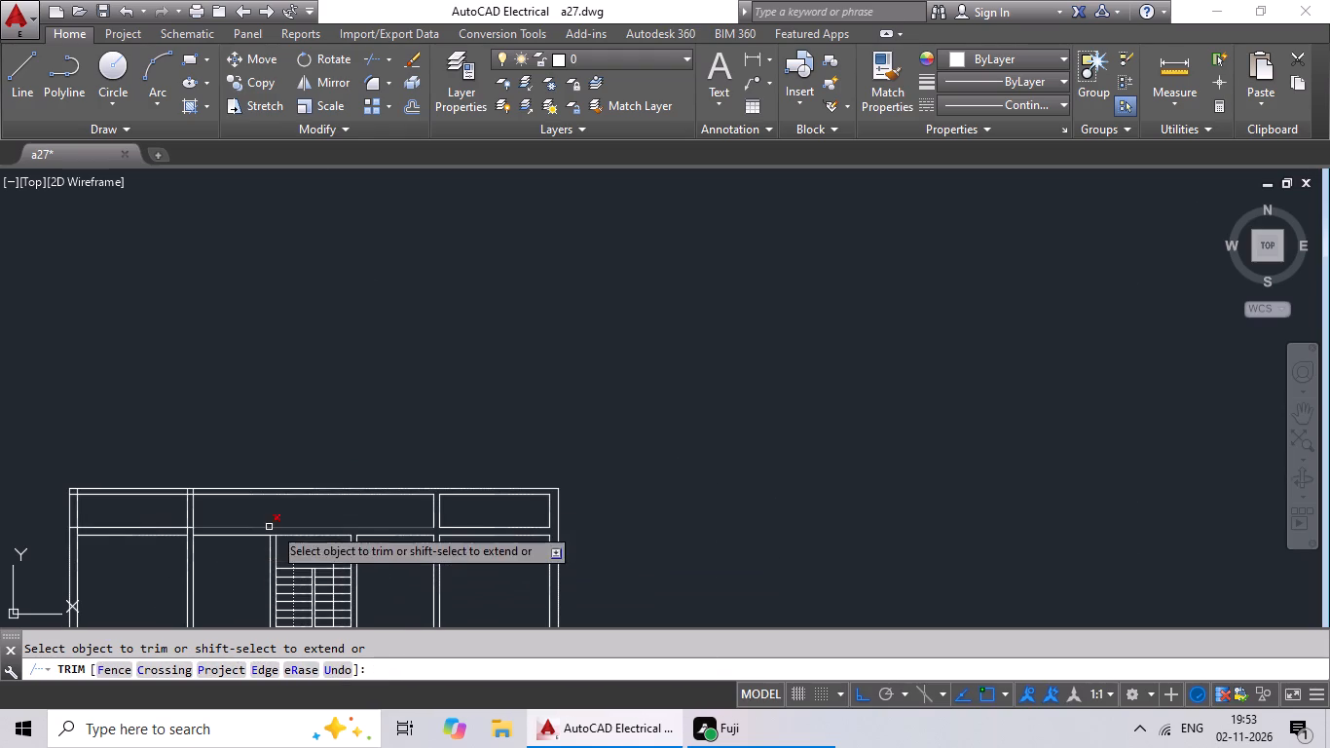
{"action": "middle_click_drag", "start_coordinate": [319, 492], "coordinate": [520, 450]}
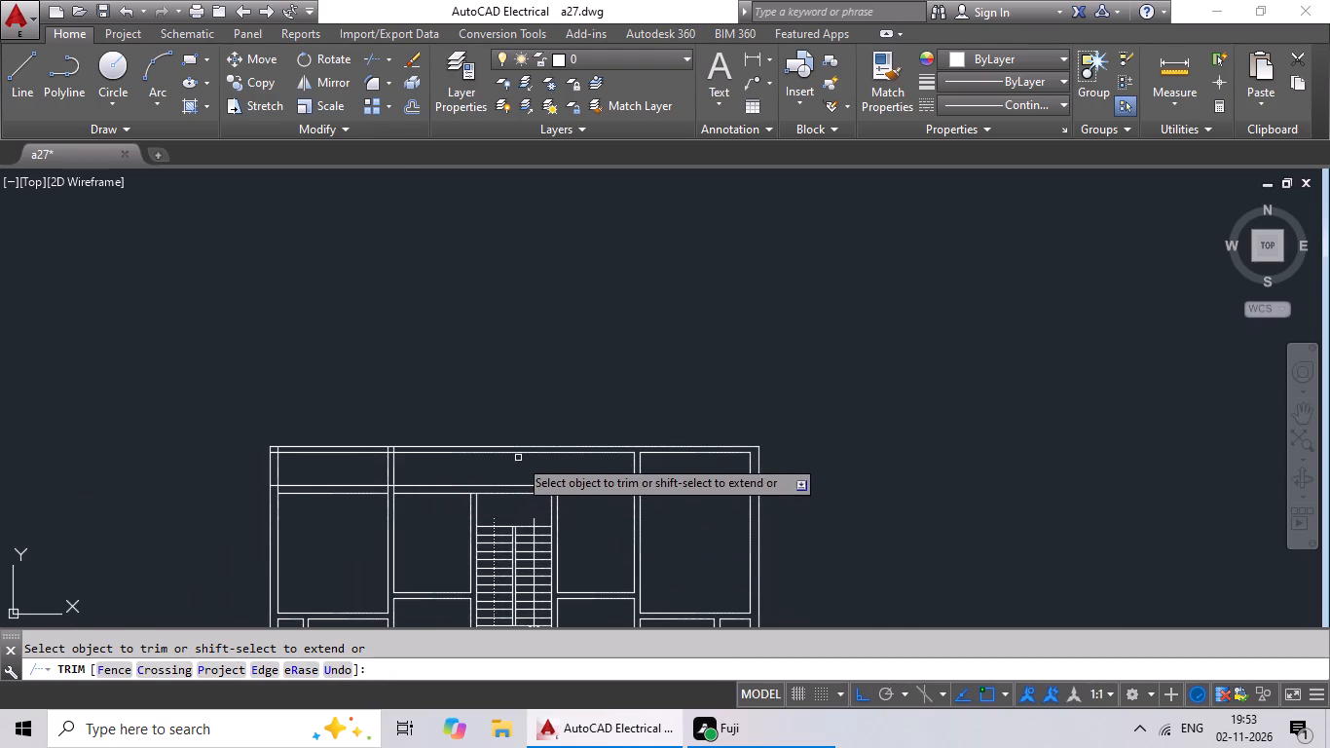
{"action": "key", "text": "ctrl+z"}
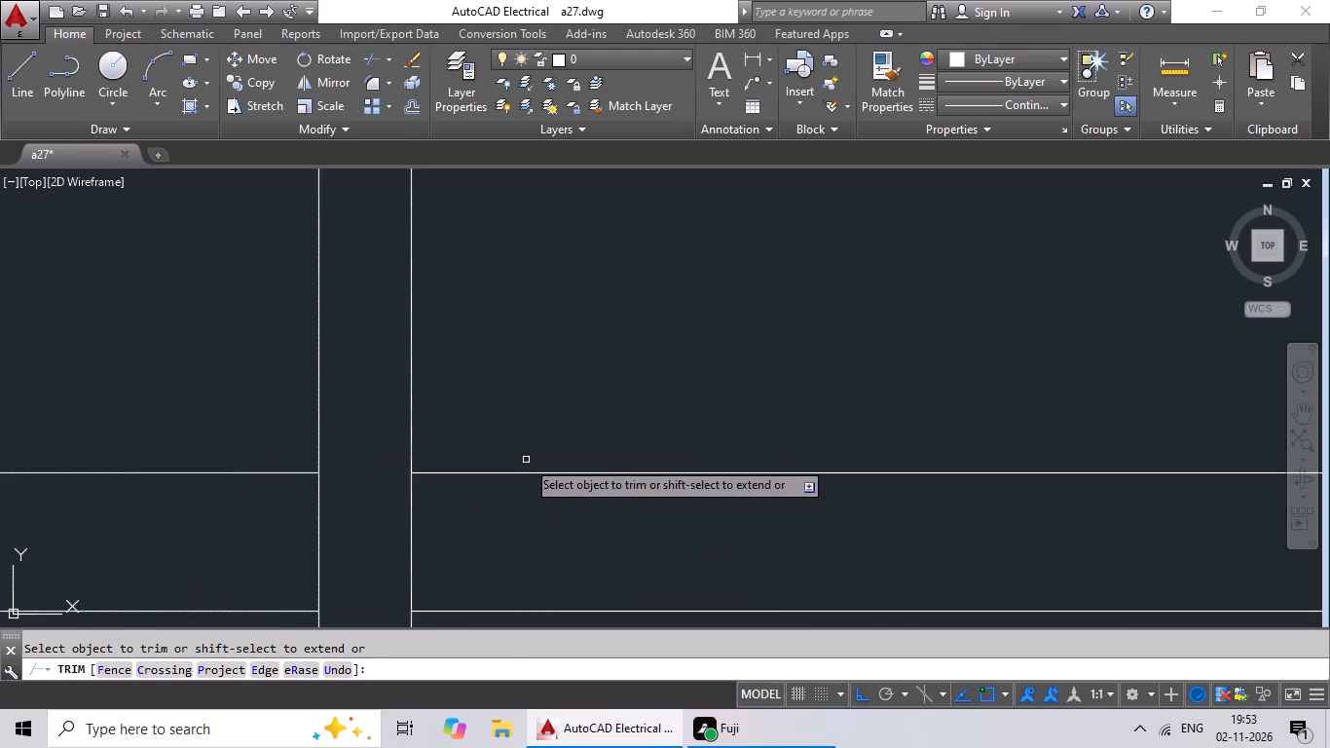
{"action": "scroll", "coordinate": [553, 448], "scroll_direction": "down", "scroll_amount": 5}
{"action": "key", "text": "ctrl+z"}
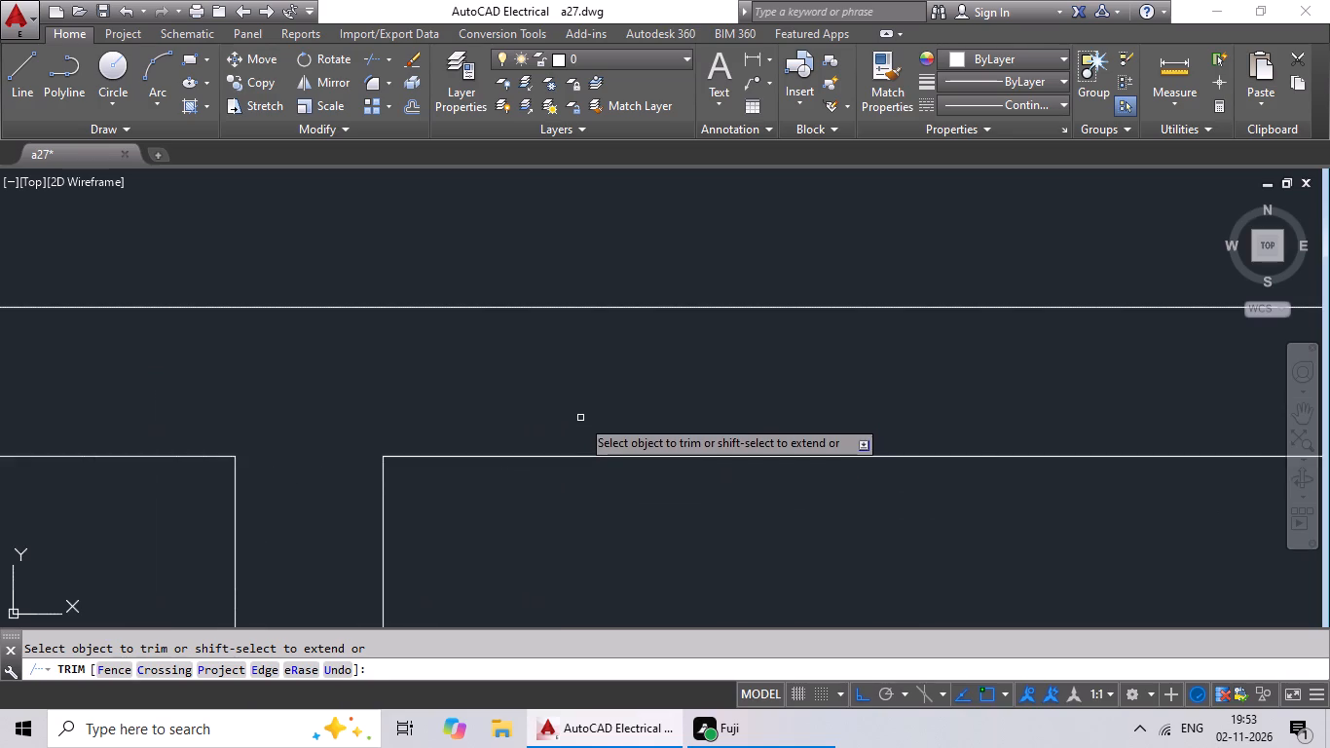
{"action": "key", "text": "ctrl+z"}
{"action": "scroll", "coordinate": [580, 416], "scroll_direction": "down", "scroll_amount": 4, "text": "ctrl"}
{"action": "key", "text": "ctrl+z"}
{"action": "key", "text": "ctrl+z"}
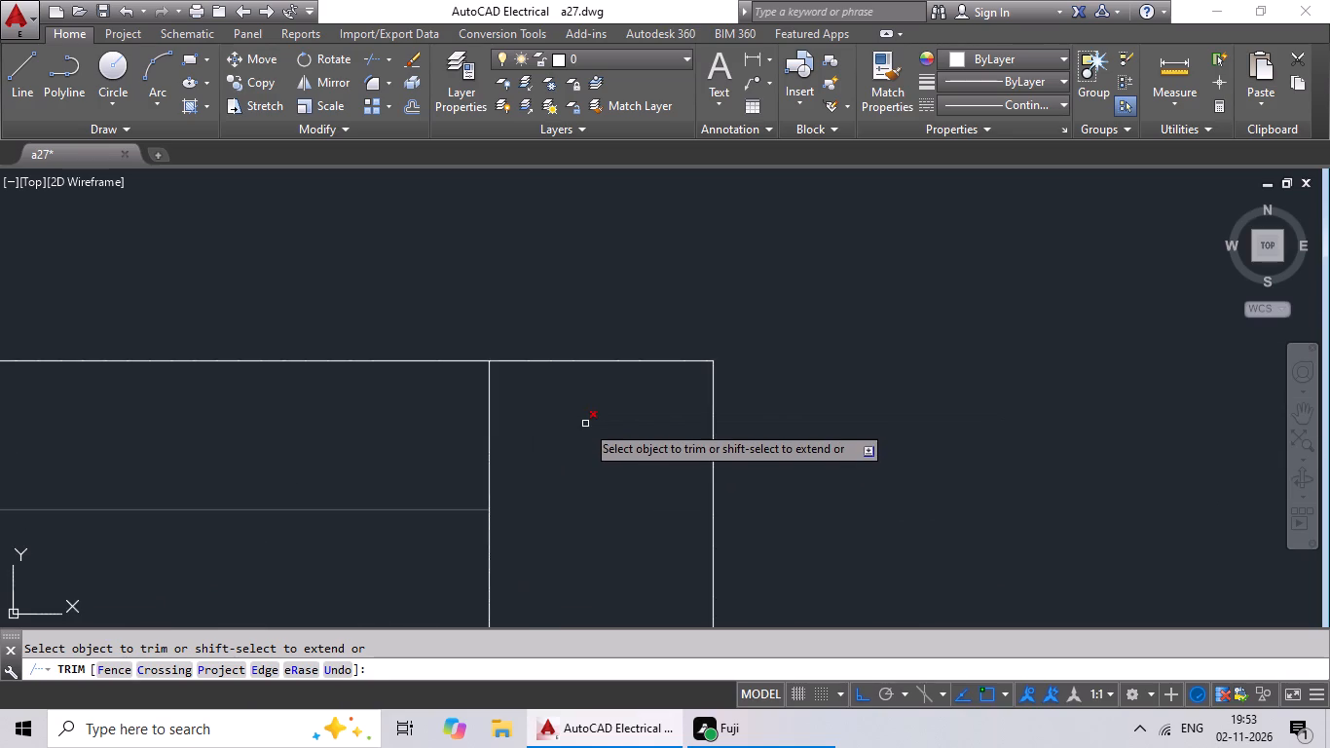
Trim away both lines of the new top wall between the left-hand and right-hand room partitions.
{"action": "scroll", "coordinate": [585, 424], "scroll_direction": "down", "scroll_amount": 5, "text": "ctrl"}
{"action": "middle_click_drag", "start_coordinate": [464, 485], "coordinate": [897, 392]}
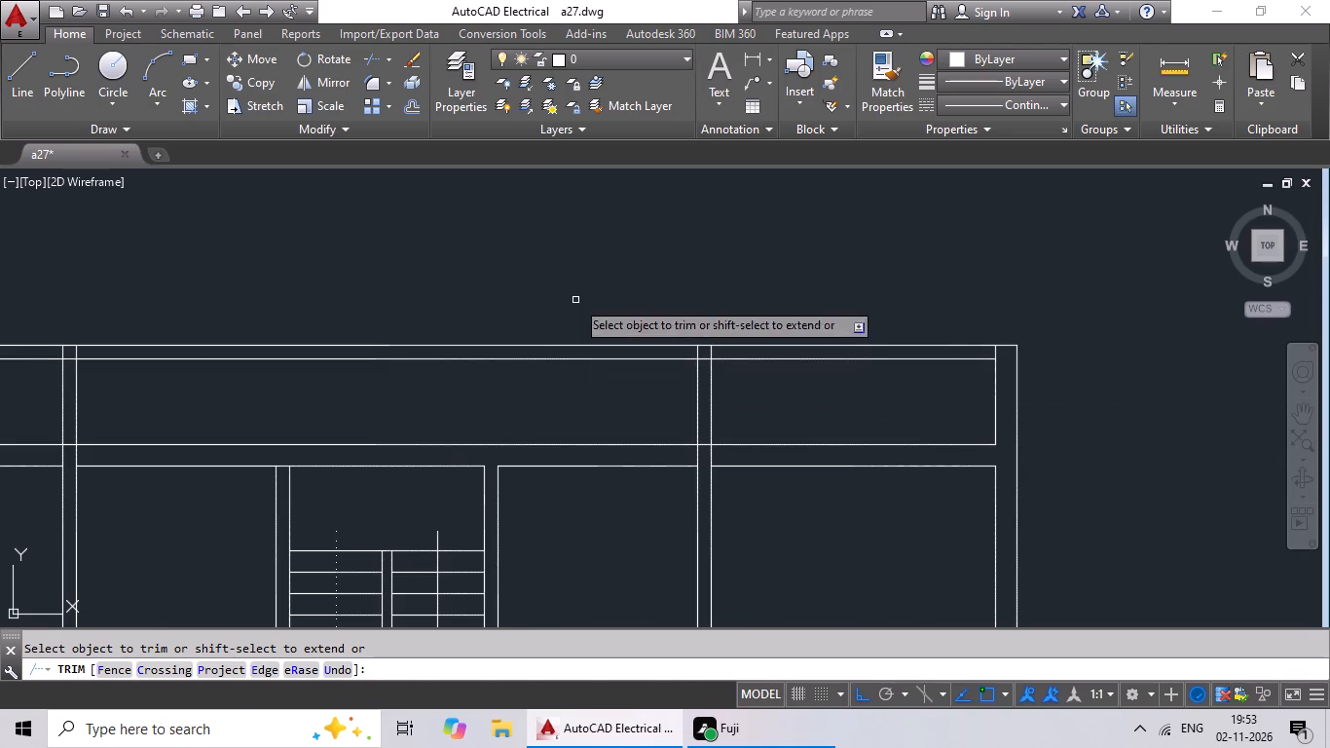
{"action": "left_click_drag", "start_coordinate": [573, 301], "coordinate": [464, 409]}
{"action": "left_click", "coordinate": [464, 409]}
Trim the right outer wall's inner-line stub inside the new top wall at the top-right corner.
{"action": "scroll", "coordinate": [515, 387], "scroll_direction": "down", "scroll_amount": 2}
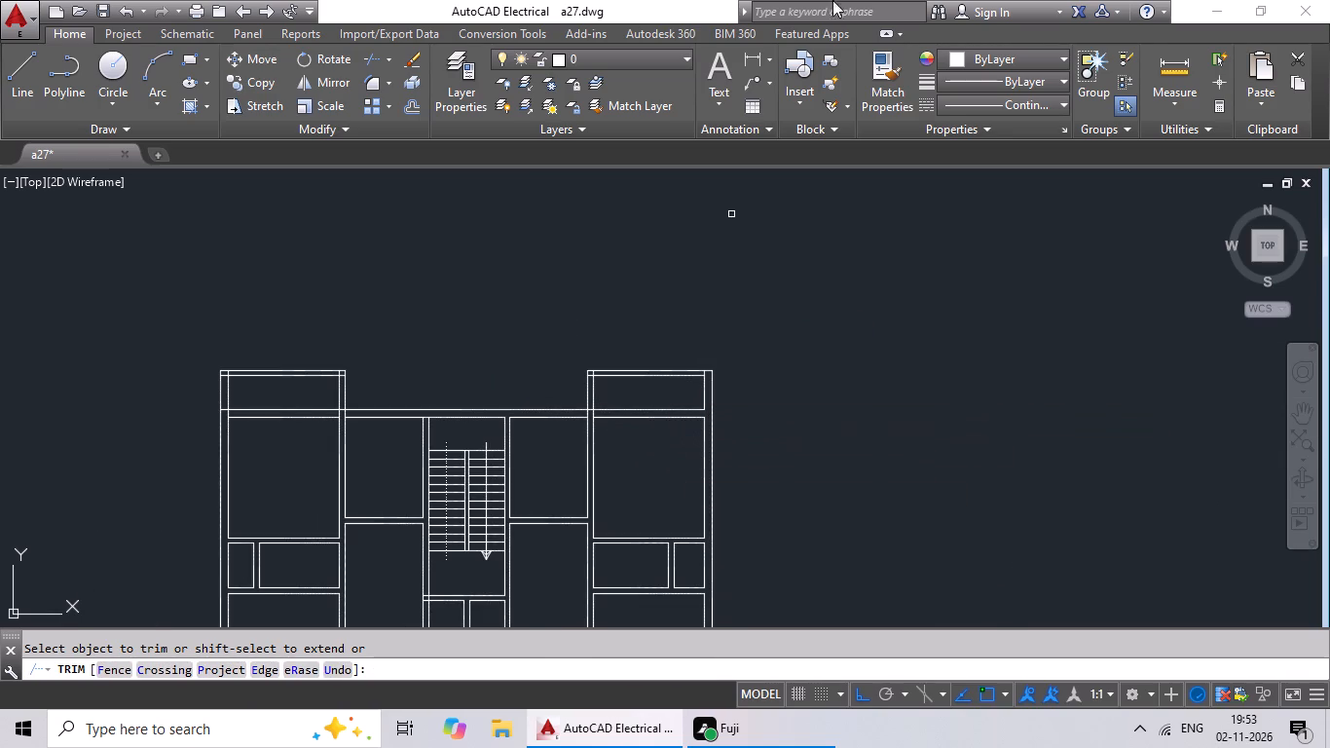
{"action": "scroll", "coordinate": [707, 390], "scroll_direction": "up", "scroll_amount": 4}
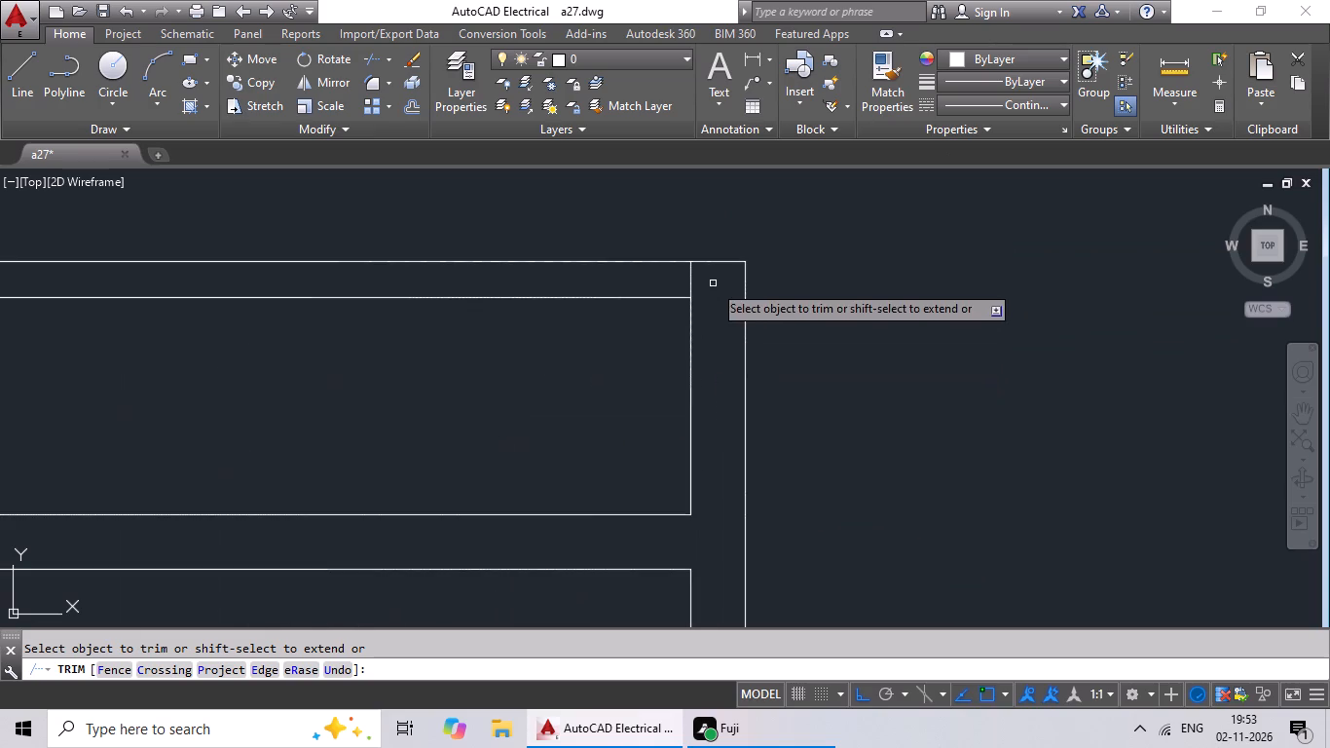
{"action": "scroll", "coordinate": [715, 279], "scroll_direction": "up", "scroll_amount": 3}
{"action": "left_click_drag", "start_coordinate": [692, 268], "coordinate": [436, 291]}
{"action": "left_click_drag", "start_coordinate": [436, 291], "coordinate": [453, 295]}
Trim the overlapping line stubs where the top of the right-hand partition meets the new top wall.
{"action": "scroll", "coordinate": [662, 304], "scroll_direction": "down", "scroll_amount": 3}
{"action": "middle_click_drag", "start_coordinate": [664, 326], "coordinate": [691, 208]}
{"action": "scroll", "coordinate": [501, 345], "scroll_direction": "down", "scroll_amount": 1}
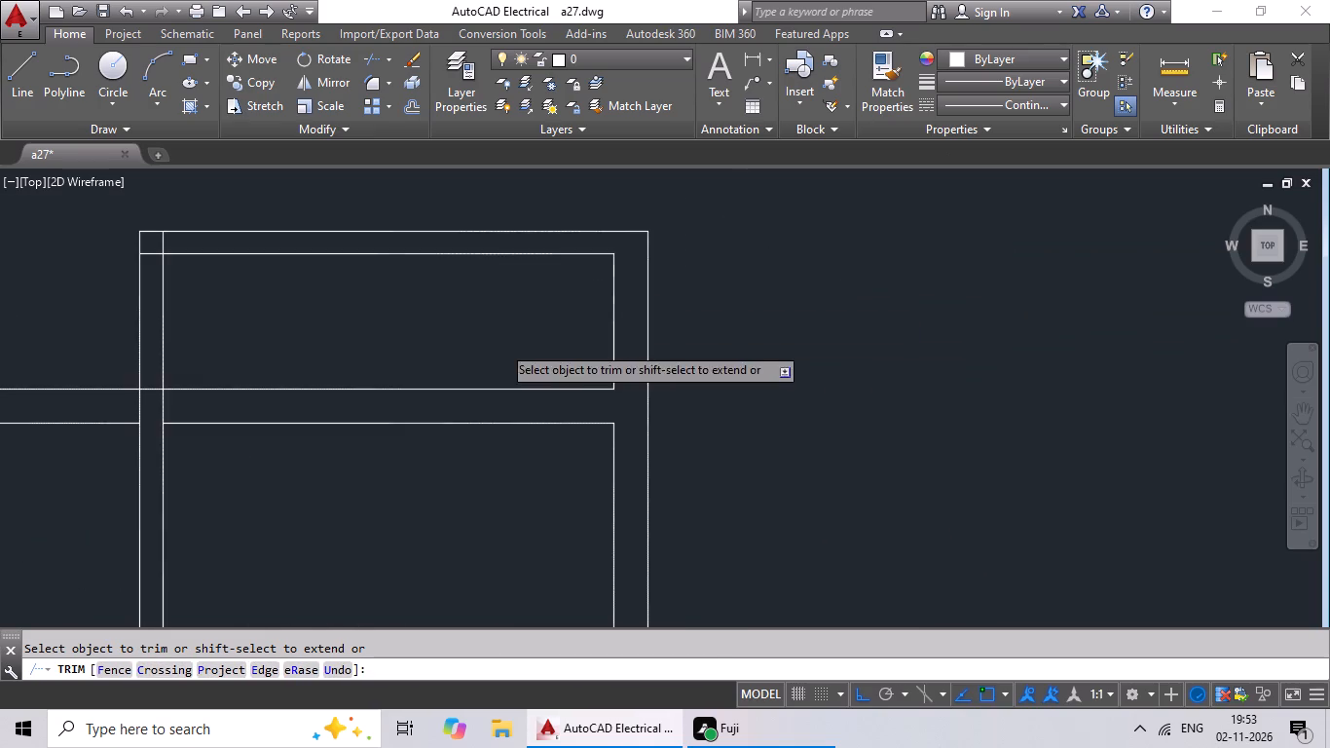
{"action": "middle_click_drag", "start_coordinate": [489, 343], "coordinate": [767, 326]}
{"action": "scroll", "coordinate": [445, 226], "scroll_direction": "up", "scroll_amount": 3}
{"action": "left_click_drag", "start_coordinate": [487, 212], "coordinate": [394, 233]}
{"action": "left_click", "coordinate": [393, 236]}
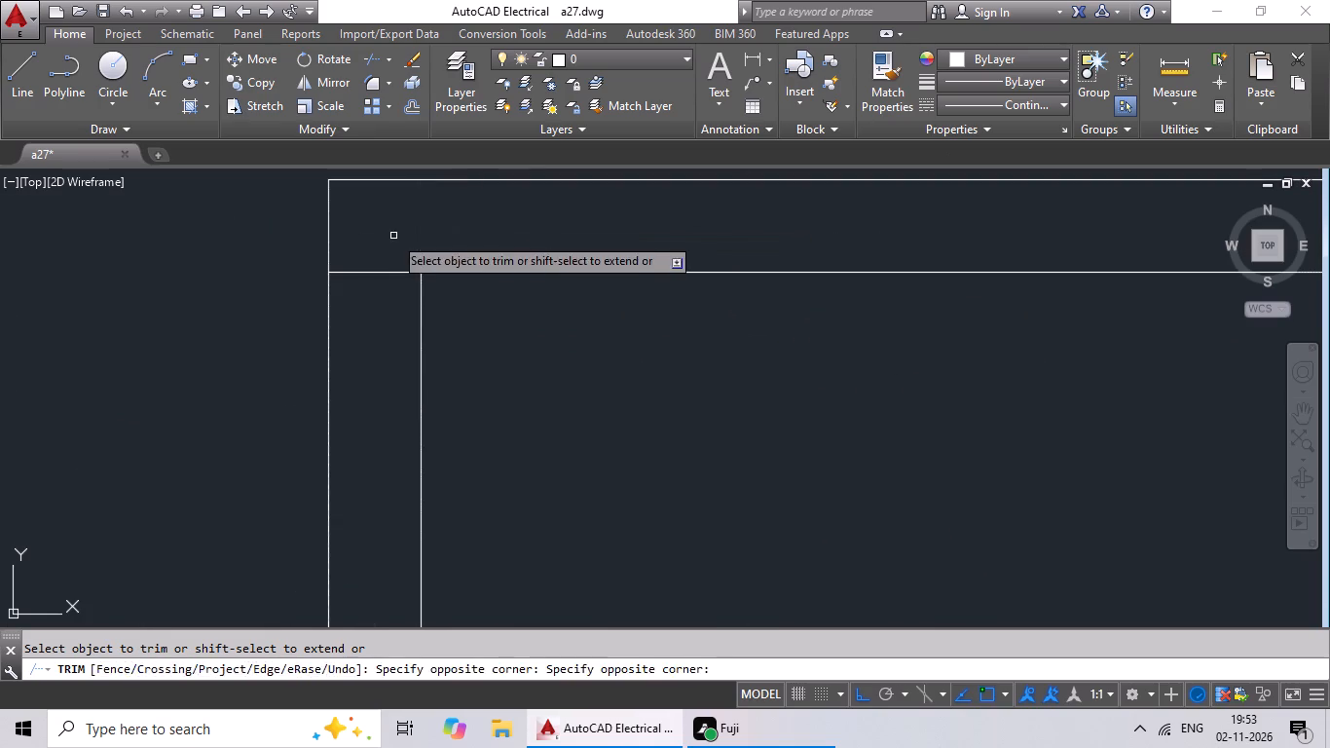
{"action": "left_click_drag", "start_coordinate": [402, 232], "coordinate": [371, 341]}
{"action": "left_click_drag", "start_coordinate": [371, 339], "coordinate": [410, 315]}
Trim the horizontal and vertical lines crossing the junction of the right-hand partition and the original top wall.
{"action": "scroll", "coordinate": [564, 334], "scroll_direction": "down", "scroll_amount": 2}
{"action": "middle_click_drag", "start_coordinate": [567, 367], "coordinate": [605, 234]}
{"action": "scroll", "coordinate": [536, 399], "scroll_direction": "up", "scroll_amount": 1}
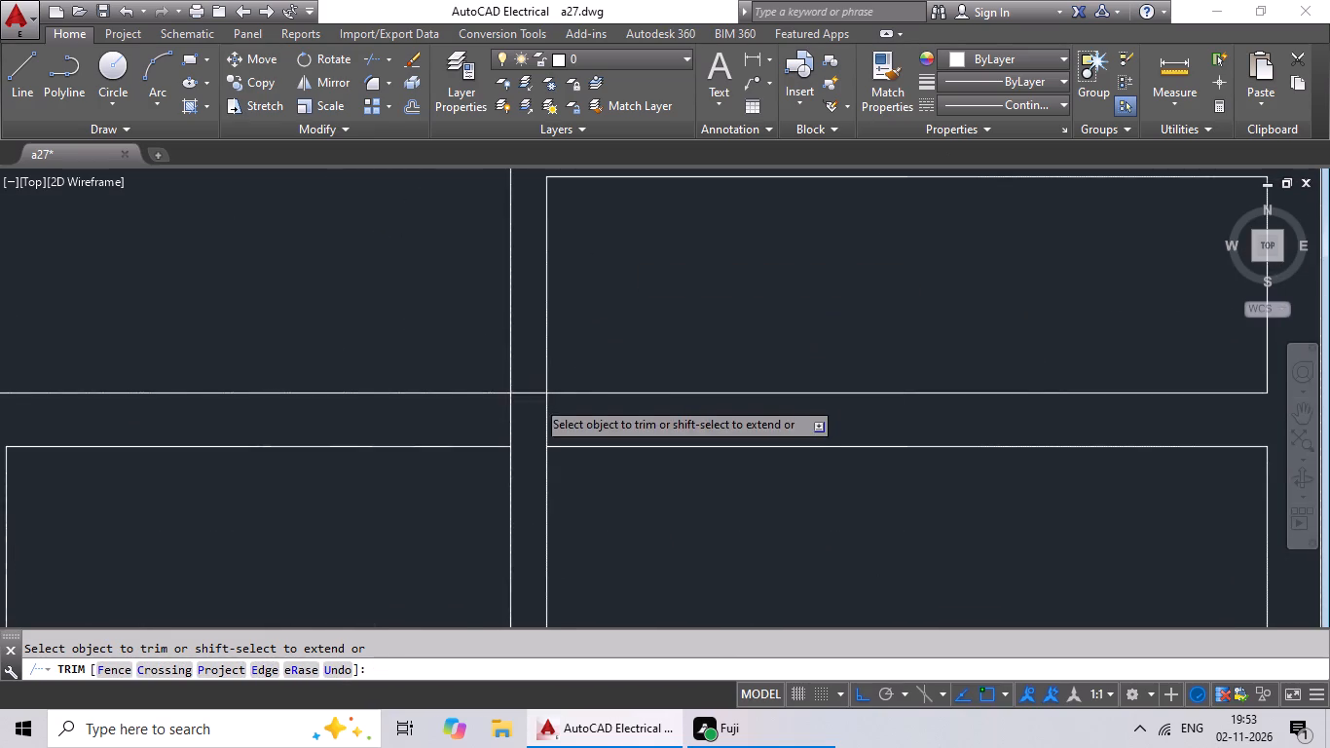
{"action": "scroll", "coordinate": [536, 399], "scroll_direction": "up", "scroll_amount": 1}
{"action": "left_click_drag", "start_coordinate": [521, 341], "coordinate": [503, 437]}
{"action": "left_click_drag", "start_coordinate": [503, 435], "coordinate": [517, 446]}
{"action": "left_click_drag", "start_coordinate": [670, 443], "coordinate": [292, 454]}
{"action": "left_click_drag", "start_coordinate": [292, 454], "coordinate": [372, 456]}
Trim the vertical and horizontal lines crossing the junction of the left-hand partition and the original top wall.
{"action": "scroll", "coordinate": [536, 446], "scroll_direction": "down", "scroll_amount": 4}
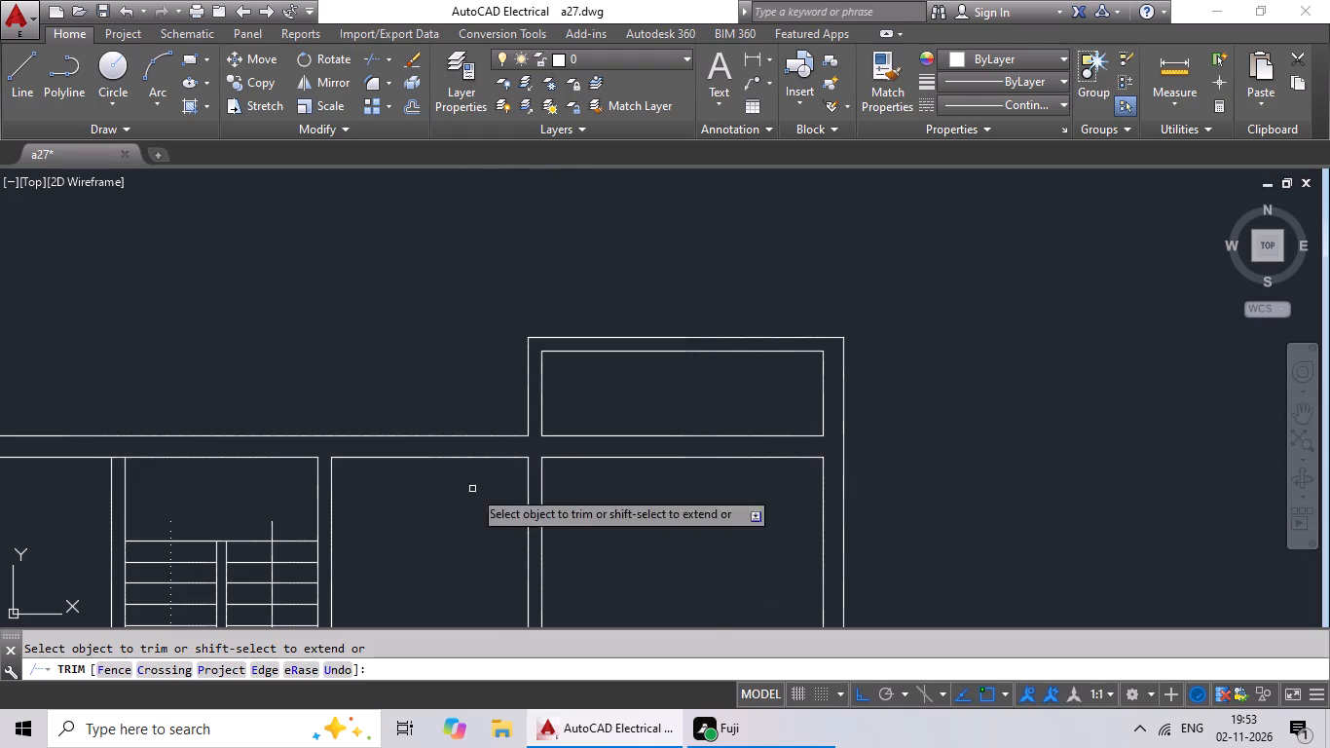
{"action": "middle_click_drag", "start_coordinate": [397, 498], "coordinate": [736, 427]}
{"action": "middle_click_drag", "start_coordinate": [306, 417], "coordinate": [641, 458]}
{"action": "scroll", "coordinate": [580, 423], "scroll_direction": "up", "scroll_amount": 5}
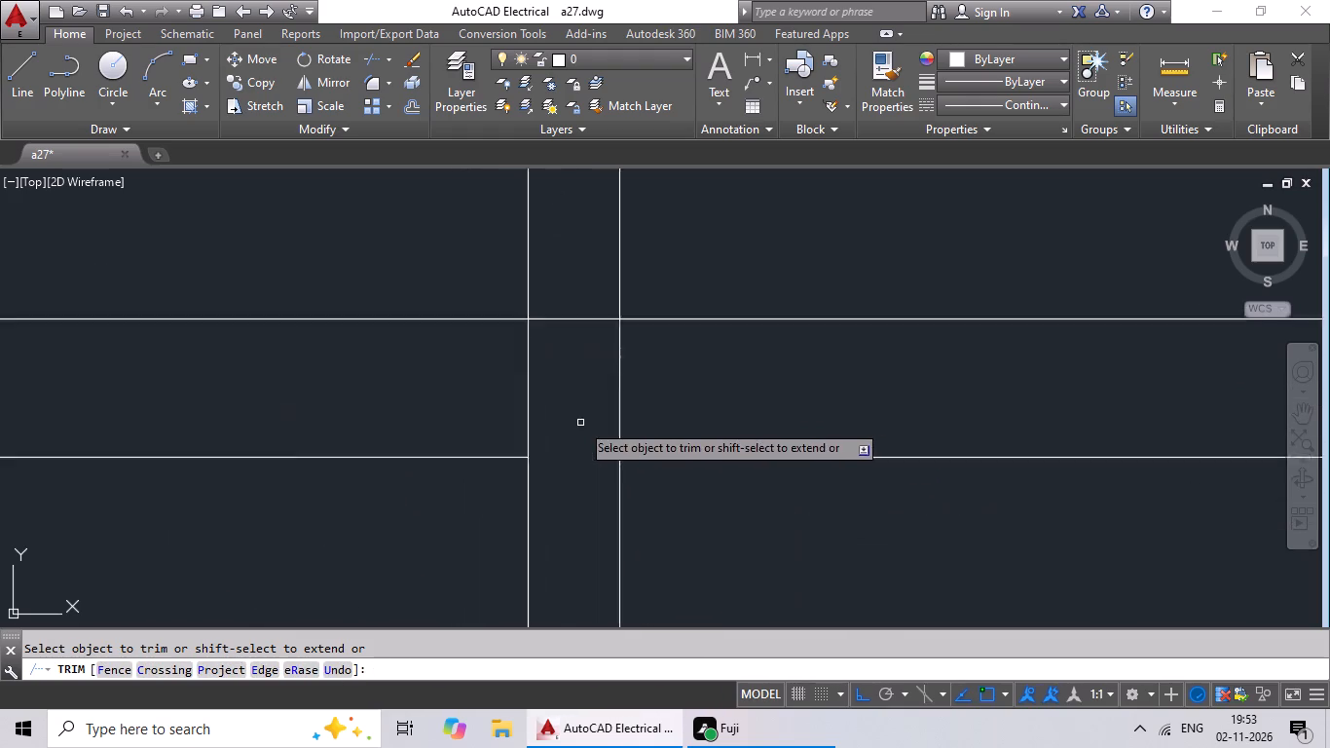
{"action": "left_click_drag", "start_coordinate": [753, 361], "coordinate": [377, 409]}
{"action": "left_click_drag", "start_coordinate": [376, 409], "coordinate": [419, 400]}
{"action": "scroll", "coordinate": [445, 397], "scroll_direction": "down", "scroll_amount": 2}
{"action": "left_click_drag", "start_coordinate": [487, 298], "coordinate": [498, 379]}
{"action": "left_click_drag", "start_coordinate": [498, 379], "coordinate": [514, 383]}
Trim the crossing lines at the junction of the left outer wall and the original top wall.
{"action": "scroll", "coordinate": [547, 381], "scroll_direction": "down", "scroll_amount": 3}
{"action": "middle_click_drag", "start_coordinate": [341, 437], "coordinate": [569, 437]}
{"action": "scroll", "coordinate": [476, 370], "scroll_direction": "up", "scroll_amount": 3}
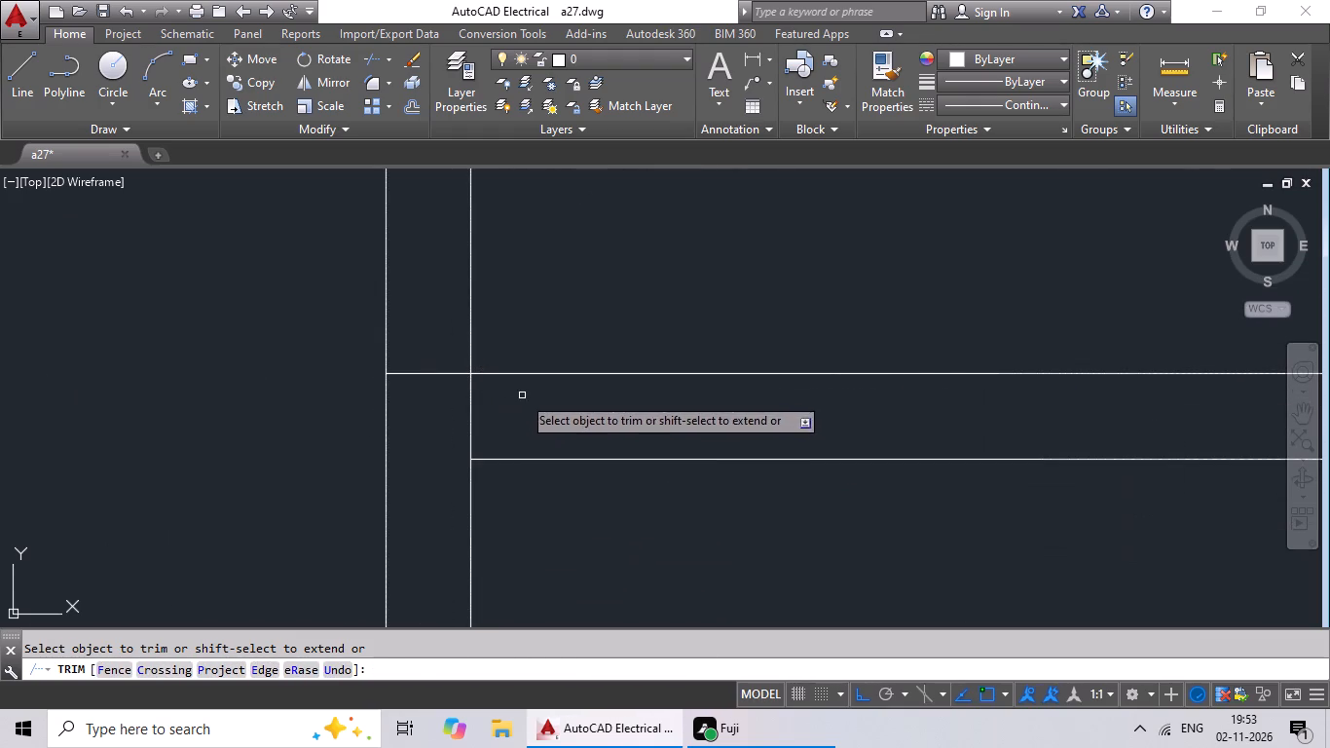
{"action": "left_click_drag", "start_coordinate": [523, 395], "coordinate": [418, 424]}
{"action": "left_click", "coordinate": [418, 424]}
{"action": "left_click_drag", "start_coordinate": [425, 332], "coordinate": [435, 406]}
{"action": "left_click", "coordinate": [435, 406]}
Trim the overlapping line stubs where the top of the left-hand partition meets the new top wall.
{"action": "scroll", "coordinate": [479, 406], "scroll_direction": "down", "scroll_amount": 3}
{"action": "middle_click_drag", "start_coordinate": [541, 440], "coordinate": [519, 521]}
{"action": "scroll", "coordinate": [747, 388], "scroll_direction": "up", "scroll_amount": 5}
{"action": "left_click_drag", "start_coordinate": [725, 378], "coordinate": [695, 471]}
{"action": "left_click_drag", "start_coordinate": [695, 471], "coordinate": [708, 440]}
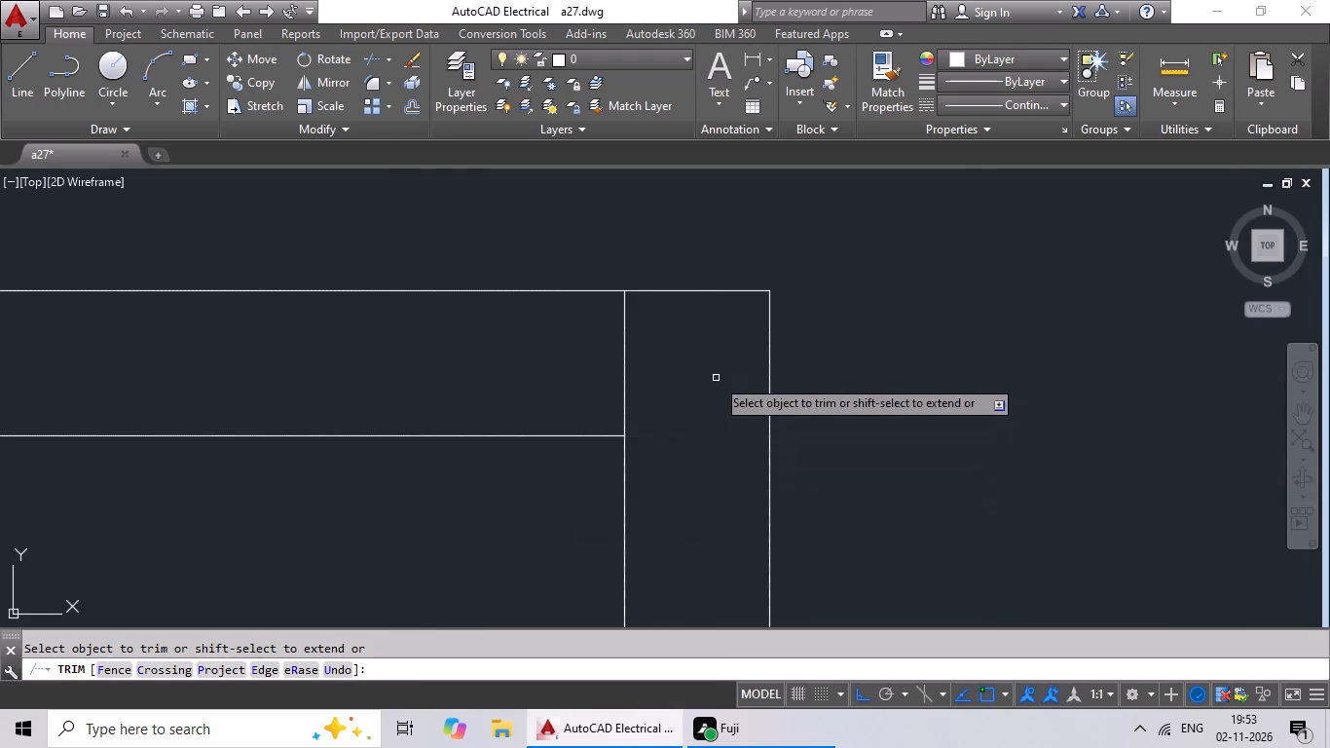
{"action": "left_click_drag", "start_coordinate": [711, 366], "coordinate": [531, 366]}
{"action": "left_click_drag", "start_coordinate": [531, 366], "coordinate": [583, 360]}
{"action": "left_click_drag", "start_coordinate": [674, 344], "coordinate": [584, 343]}
{"action": "left_click_drag", "start_coordinate": [585, 342], "coordinate": [575, 347]}
Trim the overlapping line stubs where the left outer wall meets the new top wall, and end the Trim command.
{"action": "scroll", "coordinate": [611, 347], "scroll_direction": "down", "scroll_amount": 2}
{"action": "middle_click_drag", "start_coordinate": [468, 438], "coordinate": [806, 374]}
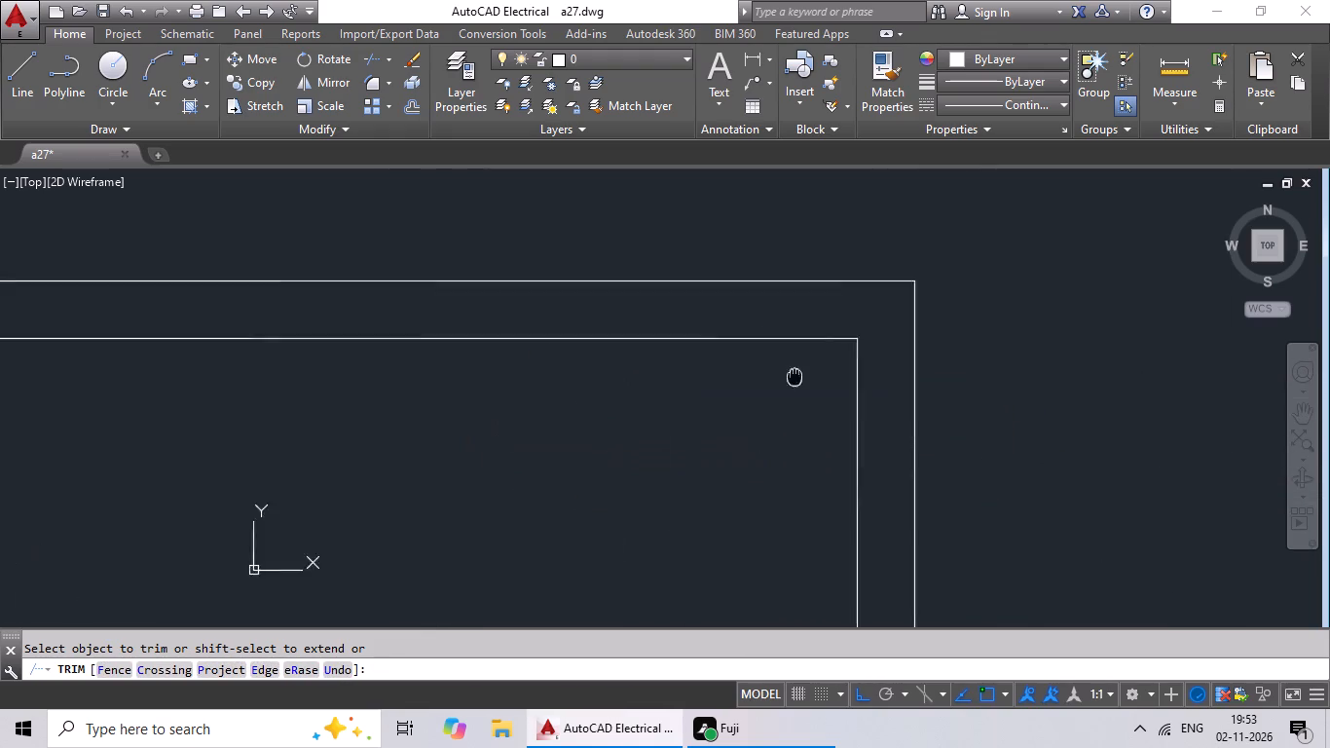
{"action": "middle_click_drag", "start_coordinate": [806, 374], "coordinate": [821, 367]}
{"action": "scroll", "coordinate": [759, 392], "scroll_direction": "down", "scroll_amount": 2}
{"action": "middle_click_drag", "start_coordinate": [606, 428], "coordinate": [808, 407]}
{"action": "scroll", "coordinate": [543, 325], "scroll_direction": "up", "scroll_amount": 3}
{"action": "left_click_drag", "start_coordinate": [880, 321], "coordinate": [714, 361]}
{"action": "left_click", "coordinate": [714, 361]}
{"action": "left_click_drag", "start_coordinate": [718, 345], "coordinate": [671, 476]}
{"action": "left_click", "coordinate": [672, 468]}
{"action": "scroll", "coordinate": [801, 439], "scroll_direction": "down", "scroll_amount": 3}
{"action": "middle_click_drag", "start_coordinate": [896, 490], "coordinate": [568, 347]}
{"action": "scroll", "coordinate": [775, 442], "scroll_direction": "down", "scroll_amount": 1}
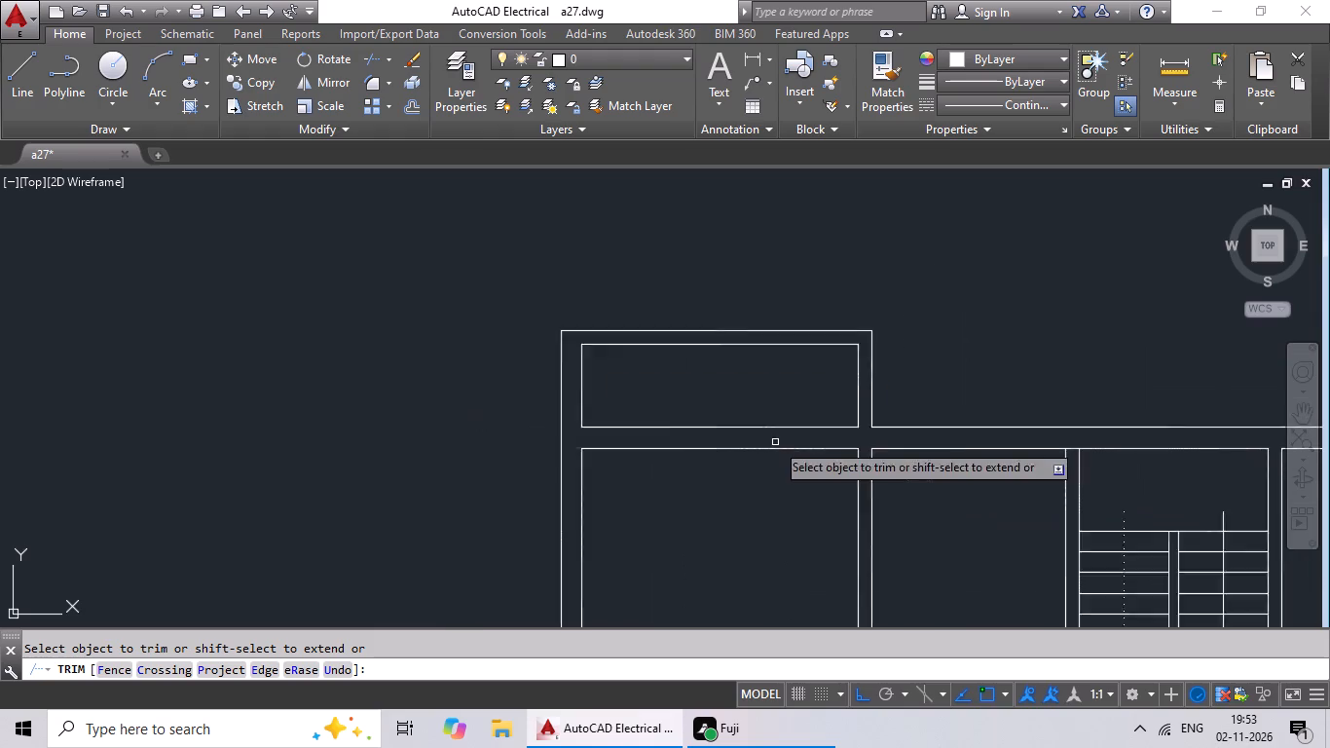
{"action": "scroll", "coordinate": [775, 442], "scroll_direction": "down", "scroll_amount": 1}
{"action": "middle_click_drag", "start_coordinate": [771, 466], "coordinate": [515, 356]}
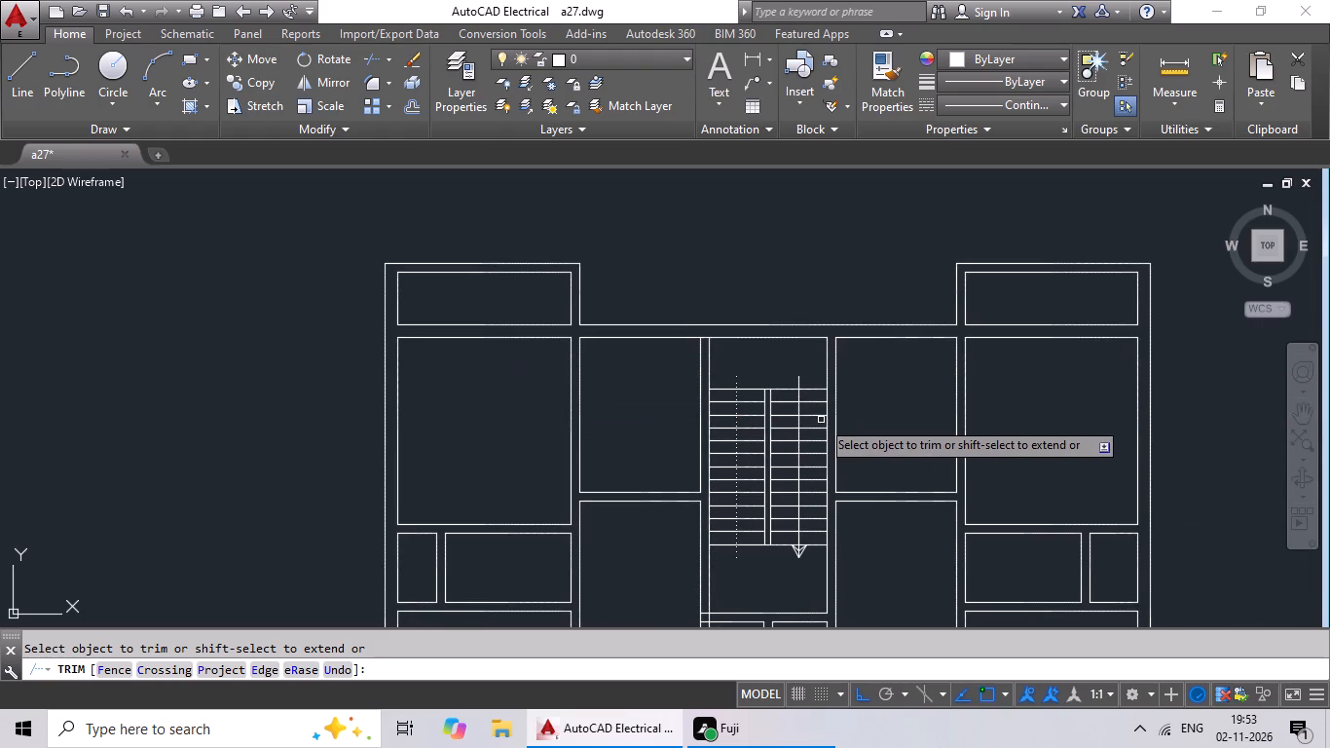
{"action": "key", "text": "Escape"}
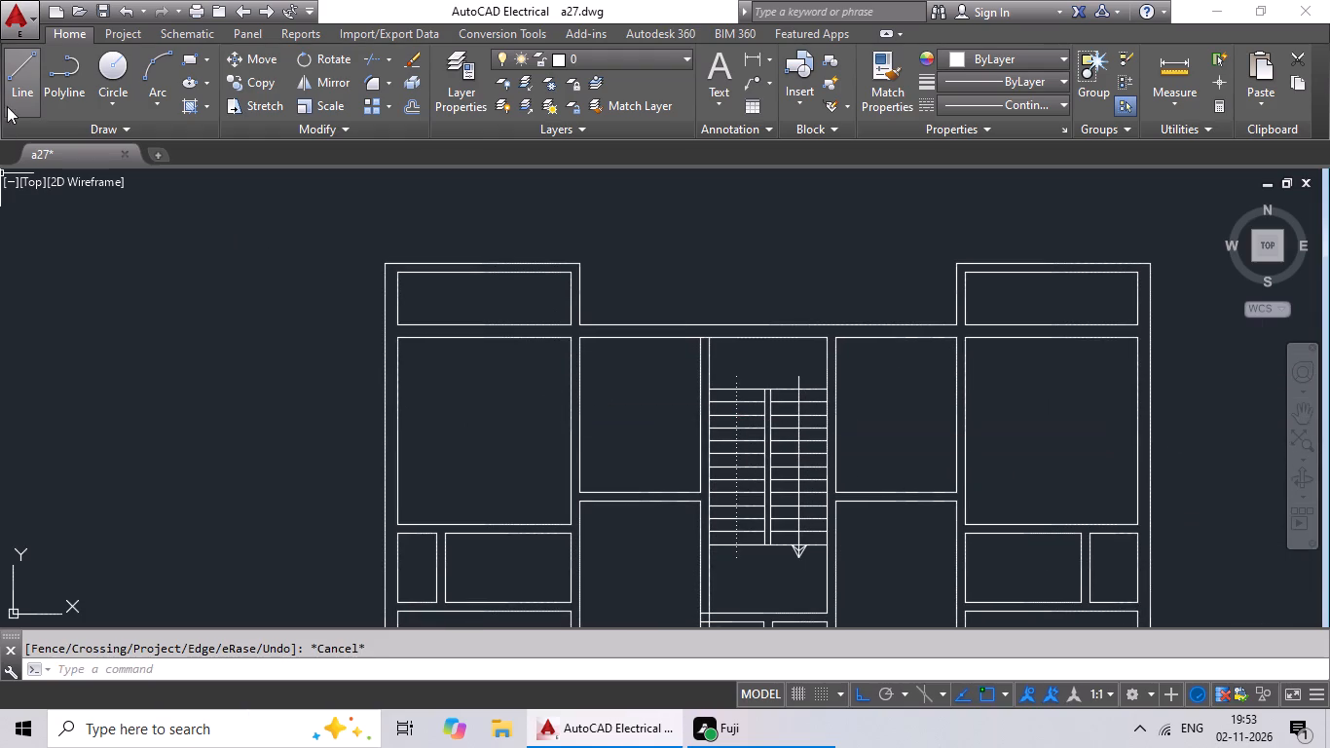
Draw a 9" line across the left outer wall at the middle of the upper-left room's height.
{"action": "left_click", "coordinate": [16, 90]}
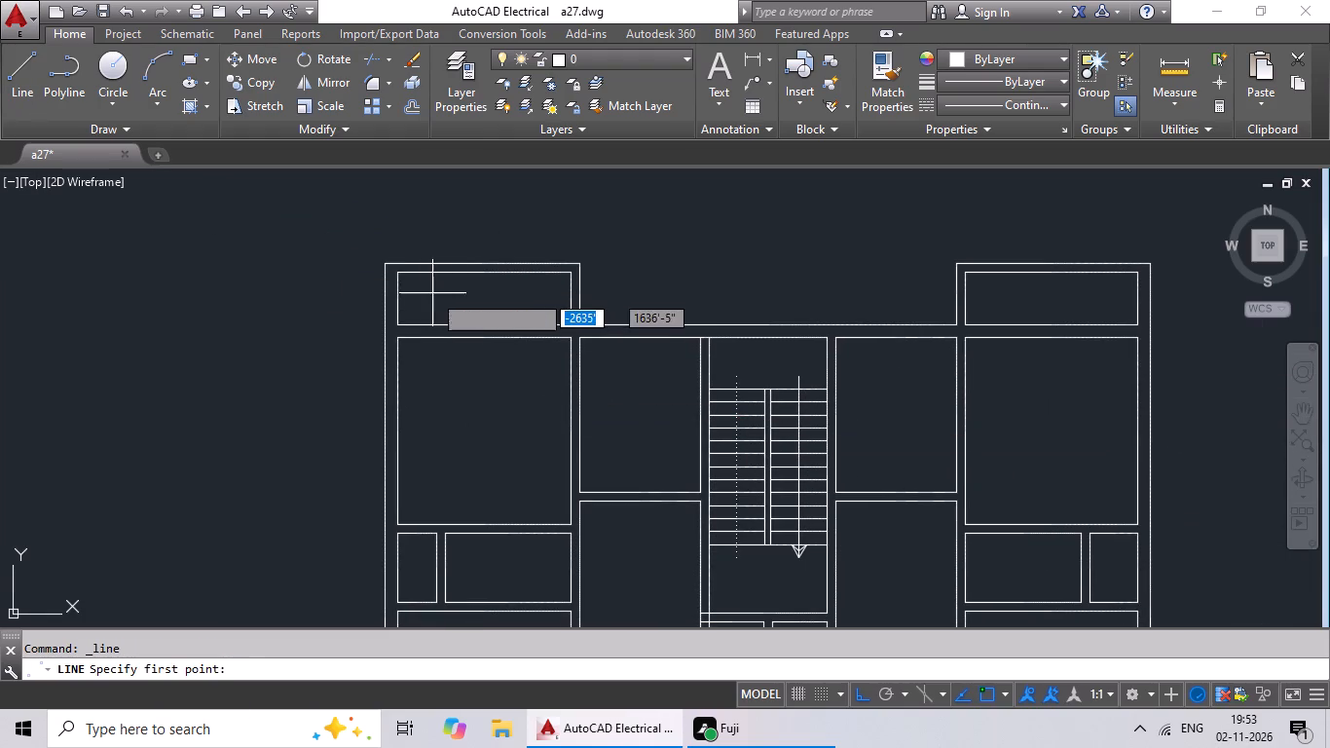
{"action": "middle_click_drag", "start_coordinate": [433, 291], "coordinate": [480, 204]}
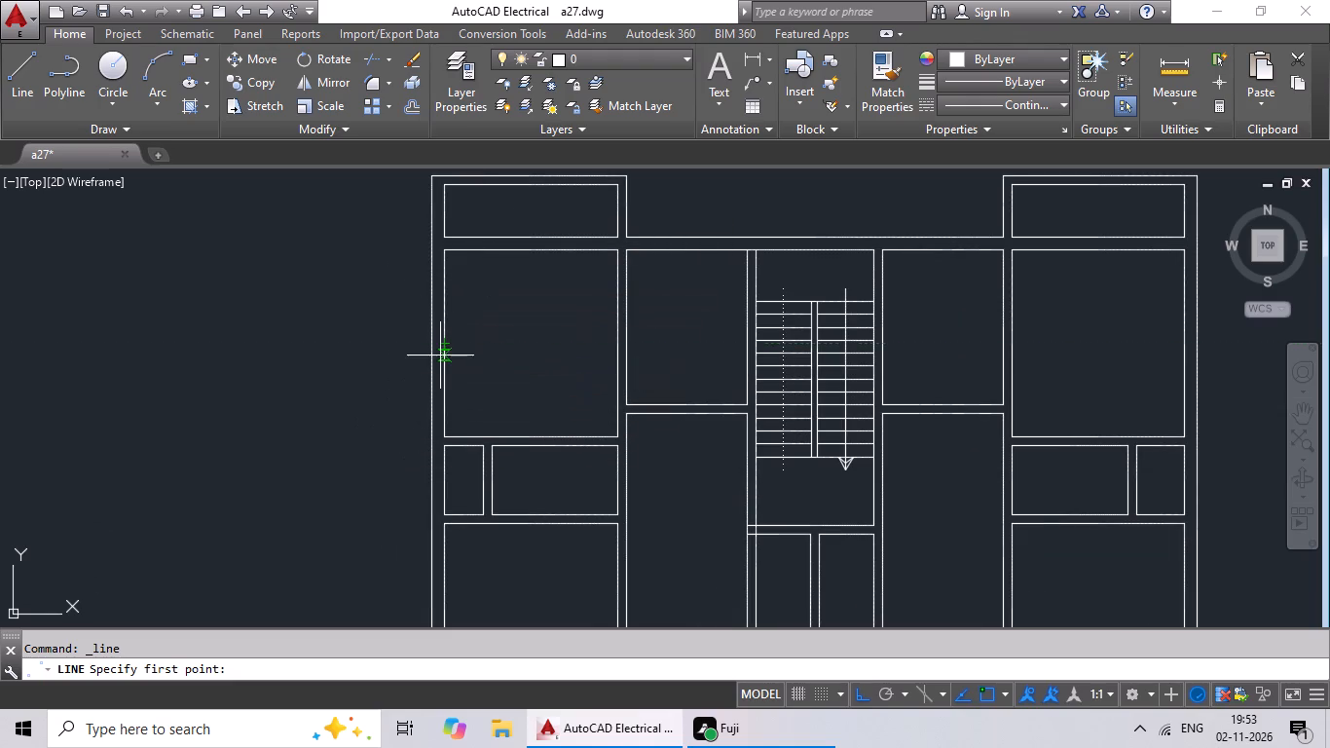
{"action": "left_click_drag", "start_coordinate": [446, 343], "coordinate": [428, 350]}
{"action": "scroll", "coordinate": [435, 341], "scroll_direction": "up", "scroll_amount": 3}
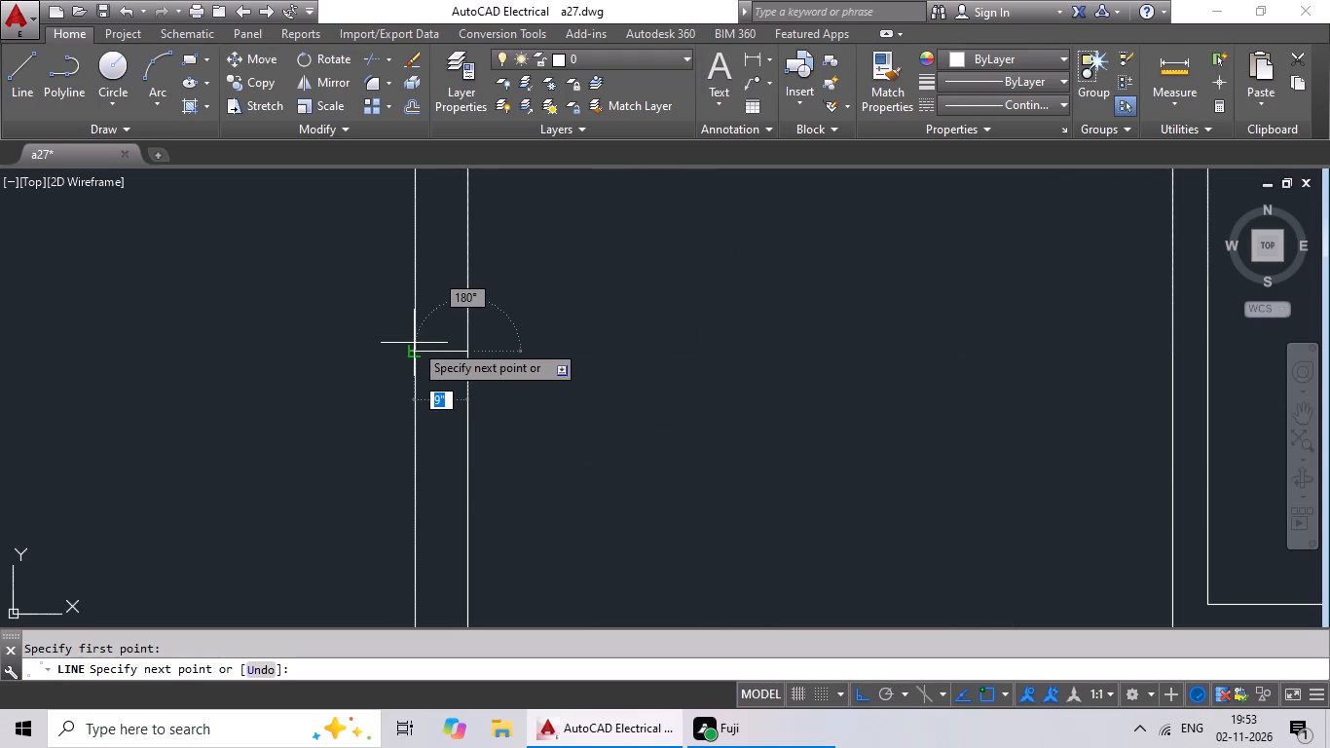
{"action": "left_click", "coordinate": [412, 350]}
{"action": "key", "text": "Escape"}
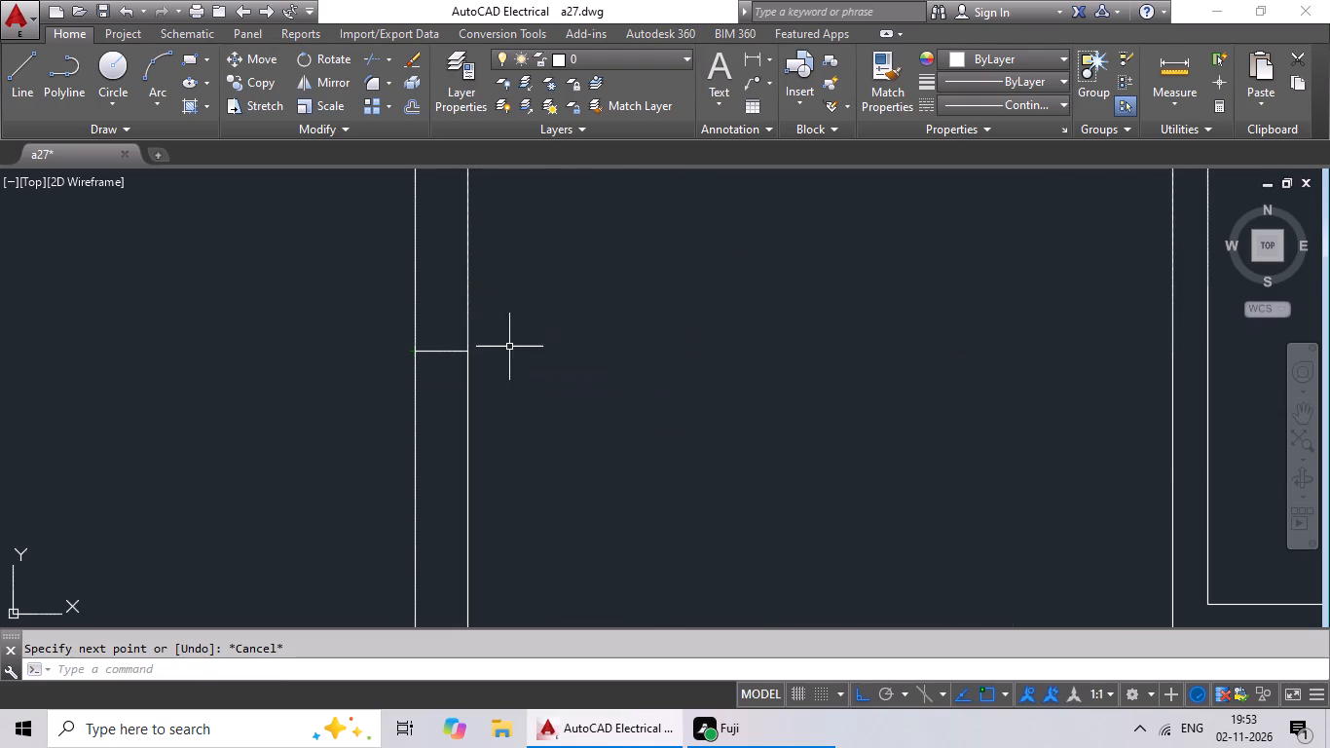
Draw a line across the top wall at the middle of the room just left of the staircase.
{"action": "left_click", "coordinate": [29, 63]}
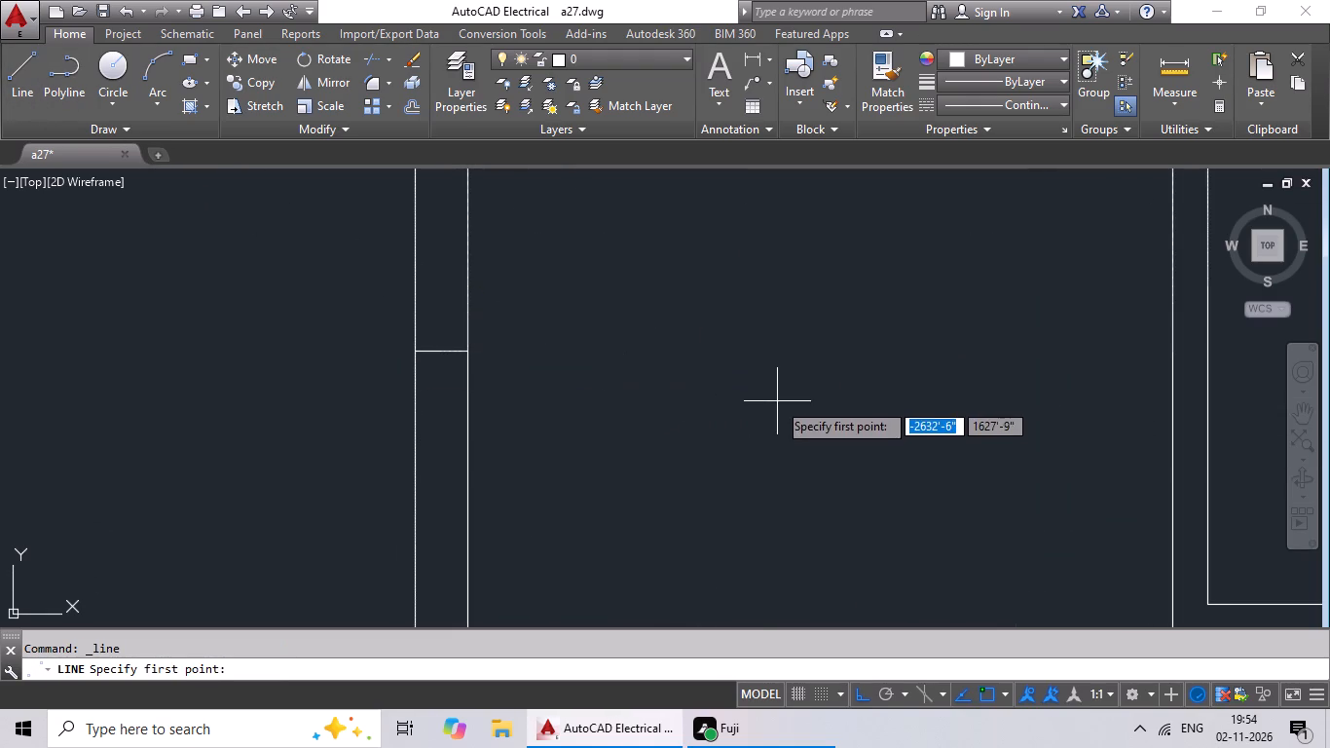
{"action": "middle_click_drag", "start_coordinate": [777, 399], "coordinate": [646, 369]}
{"action": "middle_click_drag", "start_coordinate": [709, 382], "coordinate": [697, 325]}
{"action": "middle_click_drag", "start_coordinate": [702, 345], "coordinate": [612, 413]}
{"action": "middle_click_drag", "start_coordinate": [653, 379], "coordinate": [603, 456]}
{"action": "scroll", "coordinate": [666, 353], "scroll_direction": "down", "scroll_amount": 2}
{"action": "middle_click_drag", "start_coordinate": [673, 358], "coordinate": [529, 449]}
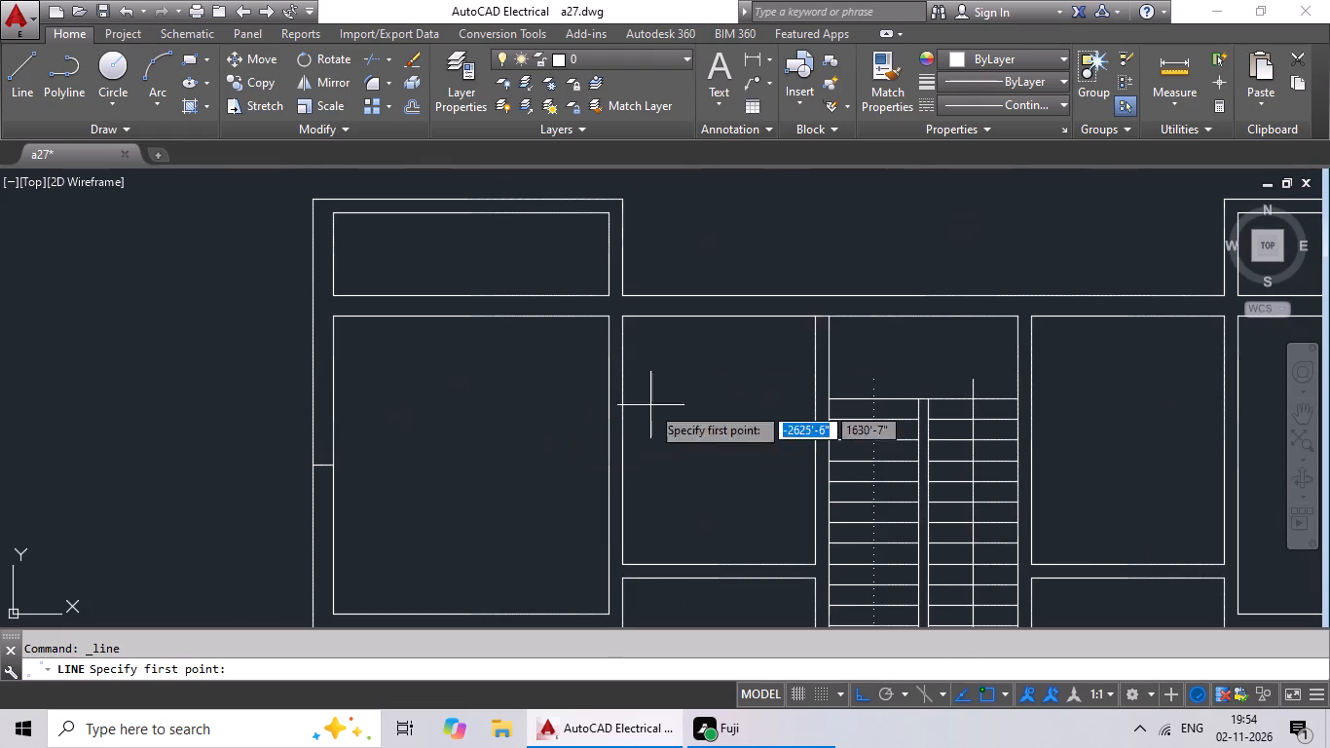
{"action": "middle_click_drag", "start_coordinate": [722, 317], "coordinate": [587, 342]}
{"action": "scroll", "coordinate": [595, 343], "scroll_direction": "up", "scroll_amount": 1}
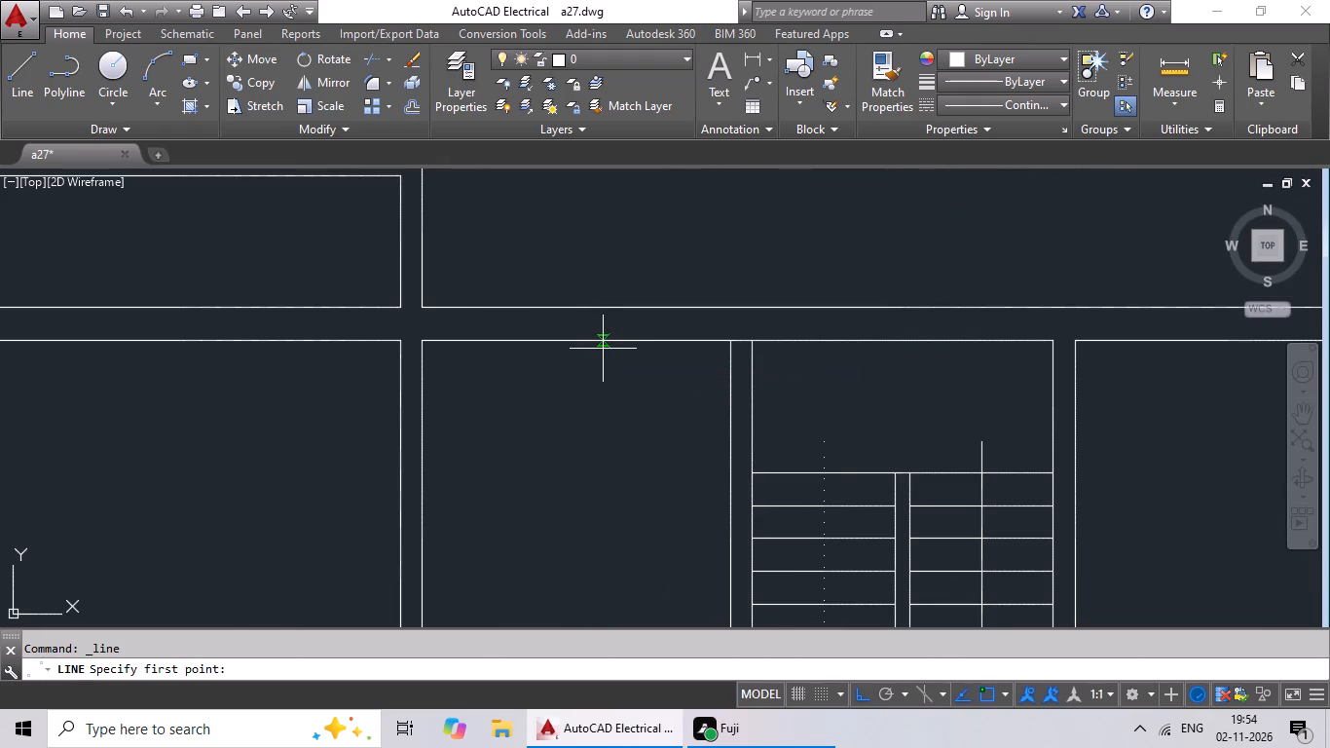
{"action": "scroll", "coordinate": [604, 349], "scroll_direction": "up", "scroll_amount": 1}
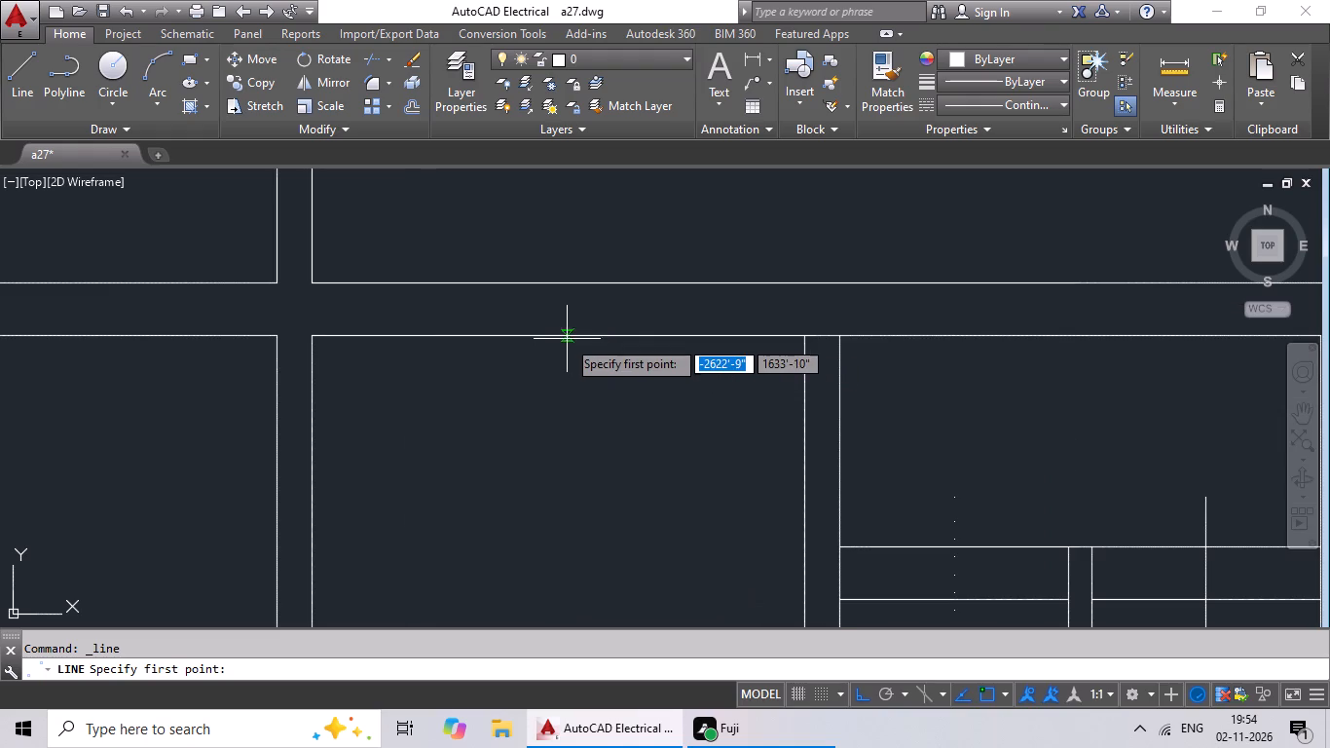
{"action": "scroll", "coordinate": [557, 282], "scroll_direction": "down", "scroll_amount": 2}
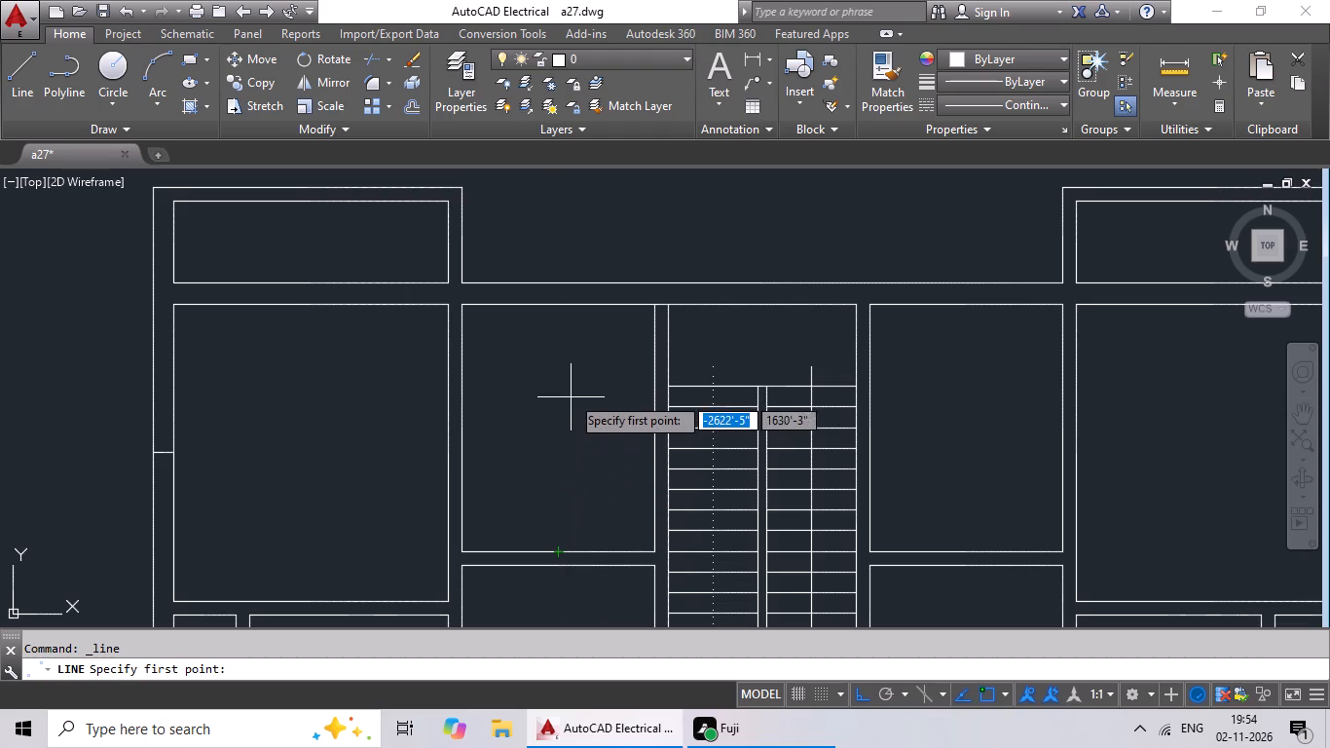
{"action": "left_click", "coordinate": [559, 305]}
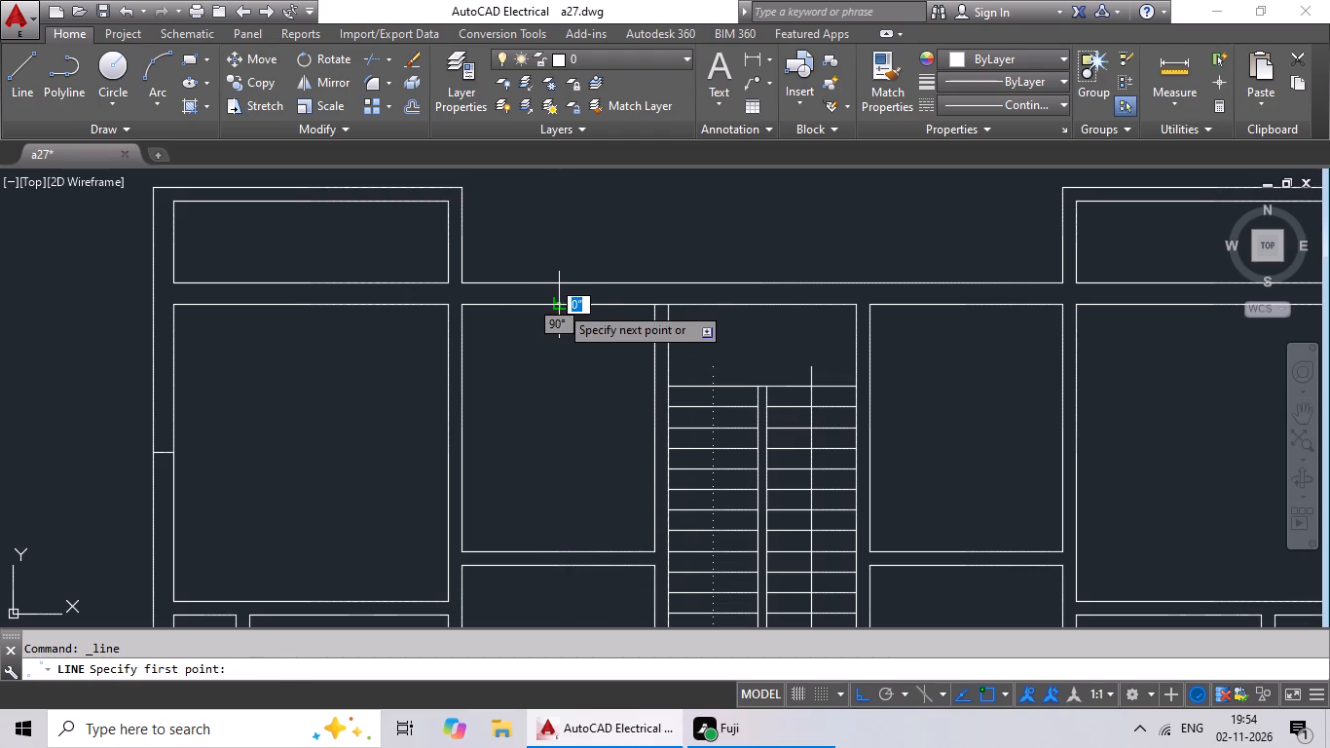
{"action": "left_click", "coordinate": [559, 284]}
{"action": "key", "text": "Escape"}
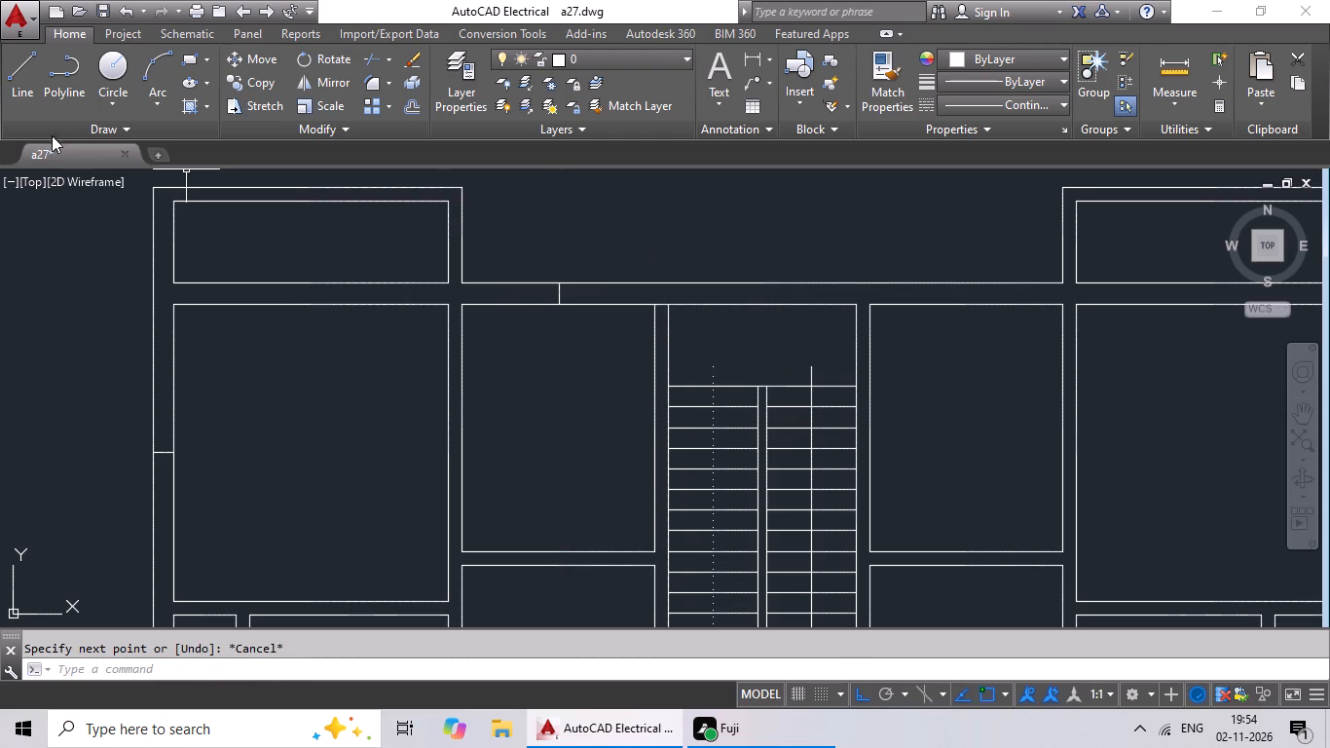
Draw a 9" line across the top wall at the middle of the staircase bay's width.
{"action": "left_click", "coordinate": [18, 78]}
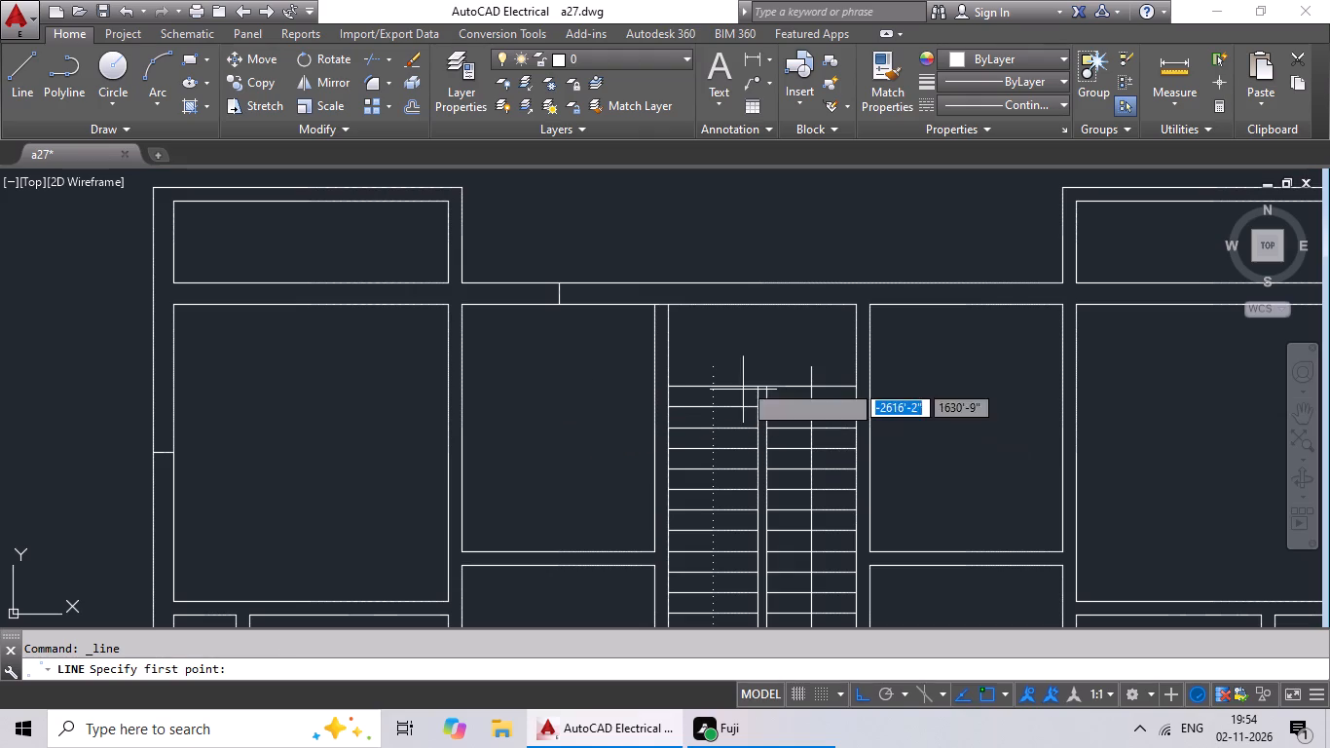
{"action": "left_click", "coordinate": [757, 280]}
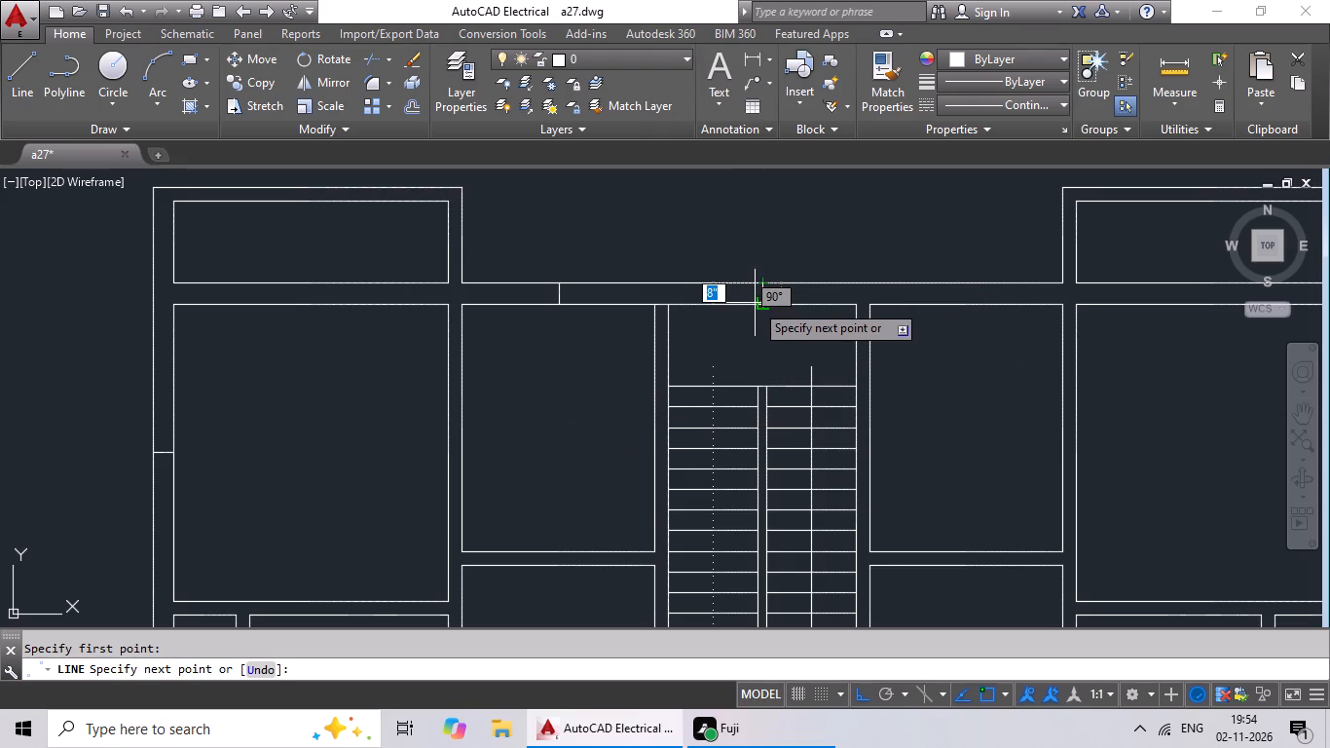
{"action": "scroll", "coordinate": [776, 306], "scroll_direction": "up", "scroll_amount": 3}
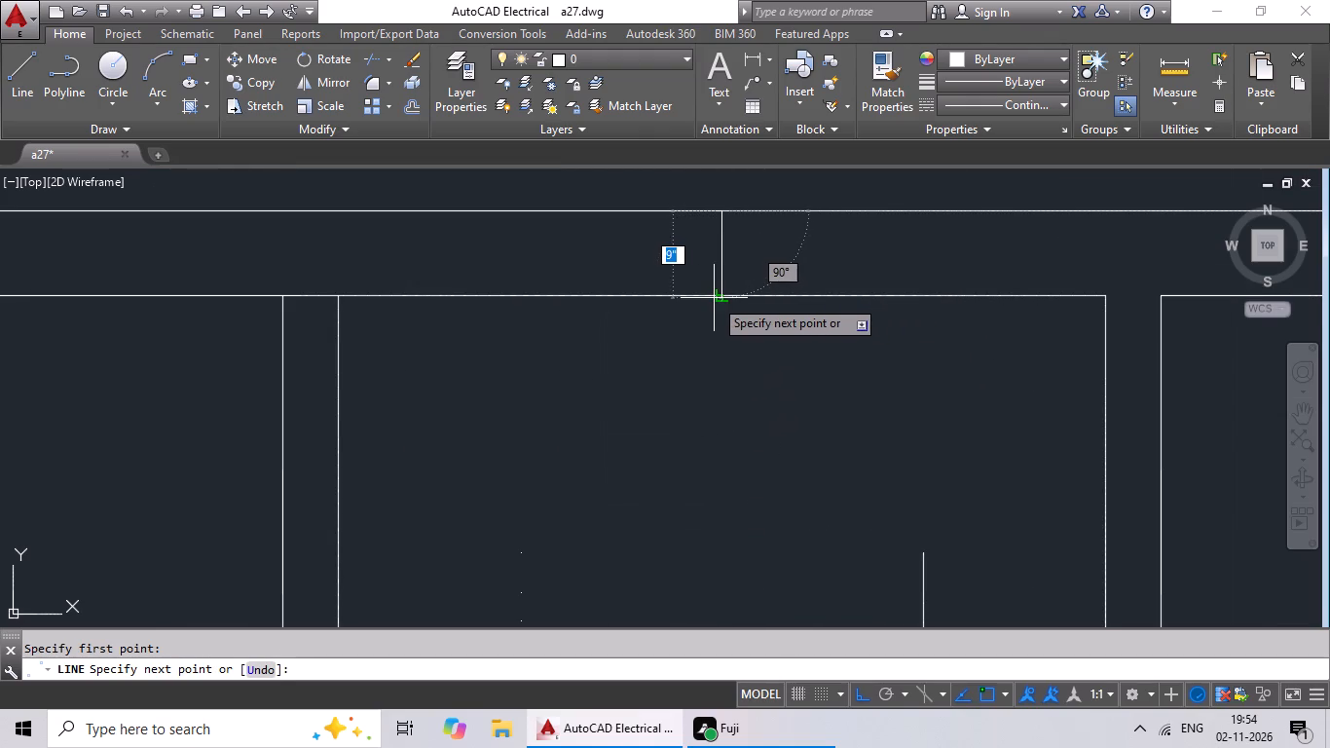
{"action": "left_click", "coordinate": [719, 298]}
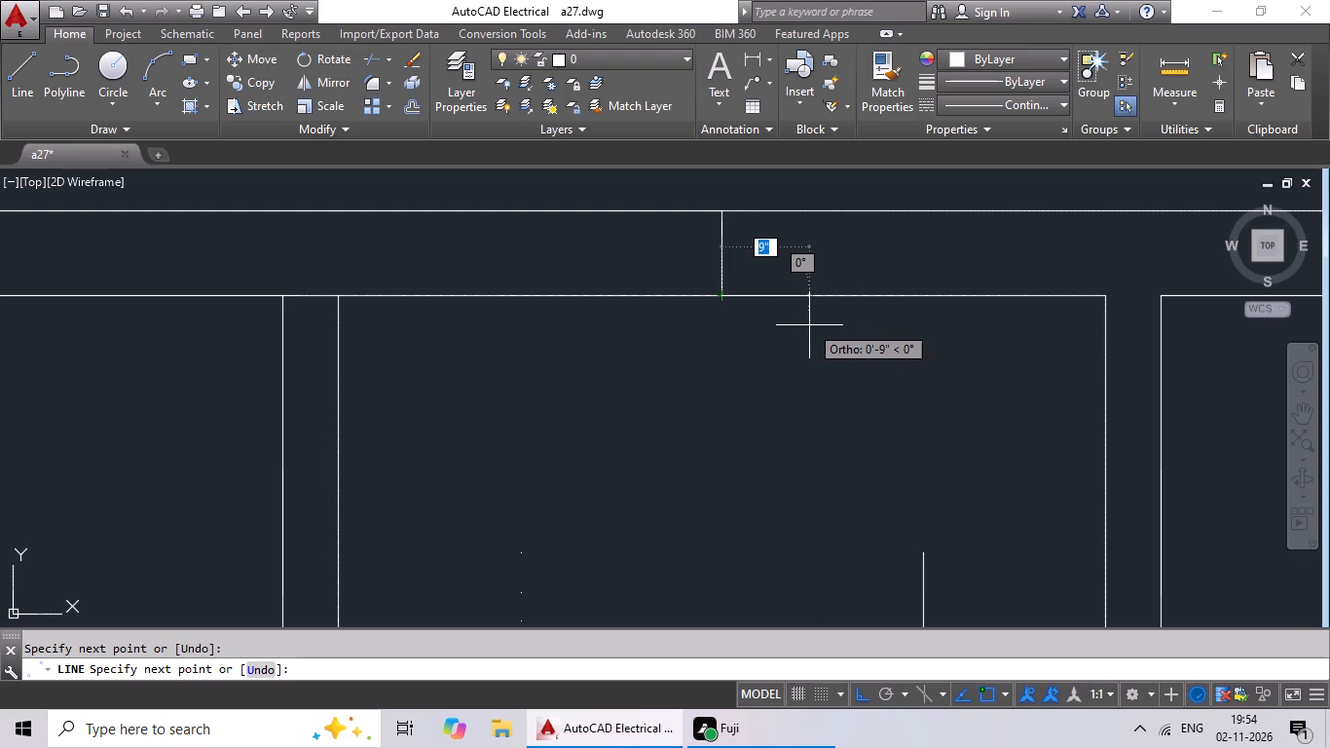
{"action": "key", "text": "Escape"}
Draw a line across the top wall at the middle of the room just right of the staircase.
{"action": "scroll", "coordinate": [767, 371], "scroll_direction": "down", "scroll_amount": 2}
{"action": "middle_click_drag", "start_coordinate": [768, 385], "coordinate": [801, 315]}
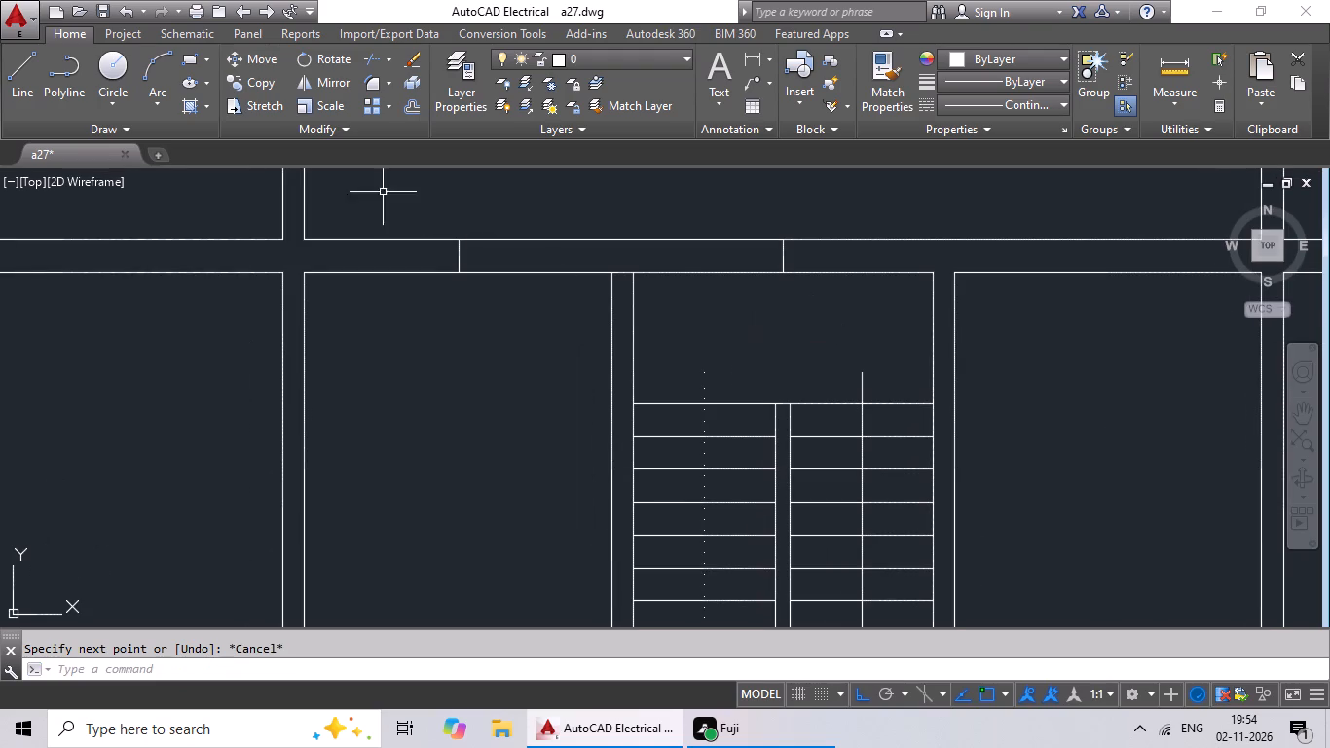
{"action": "left_click", "coordinate": [32, 87]}
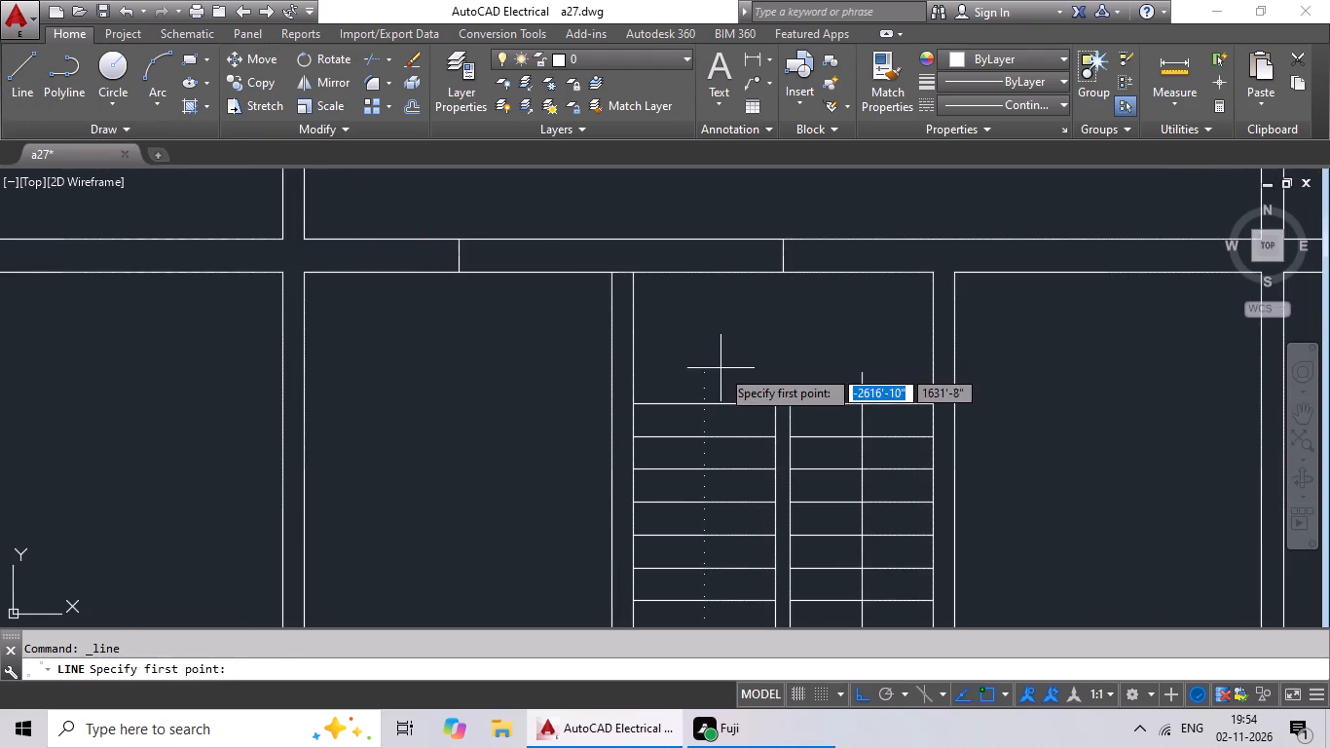
{"action": "middle_click_drag", "start_coordinate": [696, 368], "coordinate": [515, 369]}
{"action": "middle_click_drag", "start_coordinate": [893, 367], "coordinate": [370, 362]}
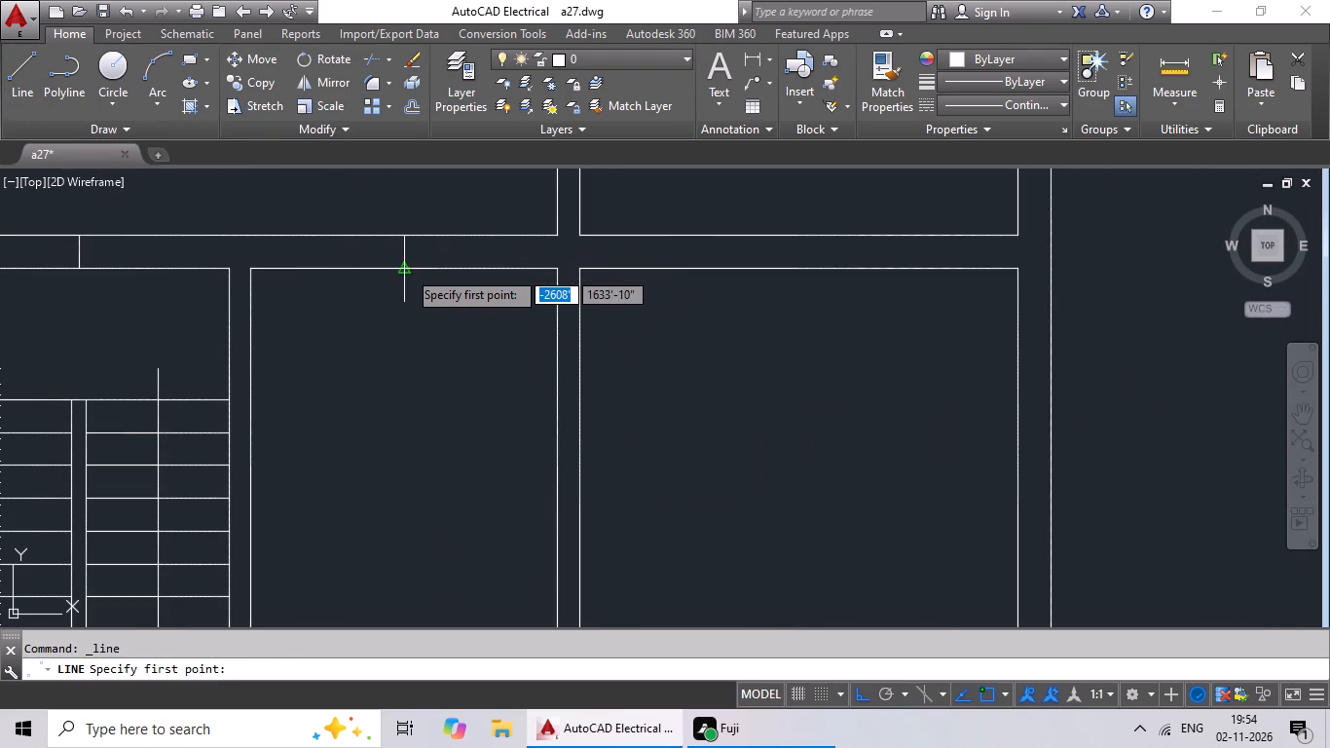
{"action": "left_click", "coordinate": [407, 270]}
{"action": "left_click", "coordinate": [409, 238]}
{"action": "key", "text": "Escape"}
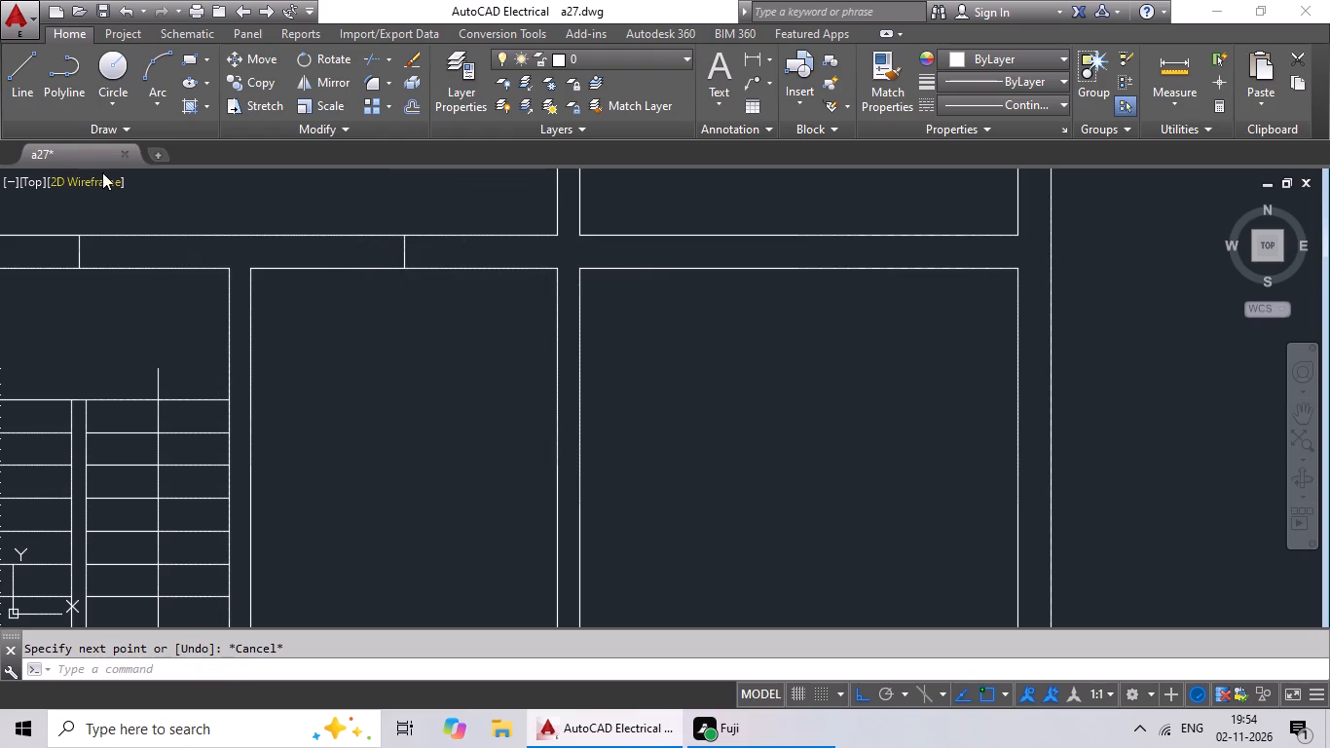
Draw a line across the right outer wall at the middle of the upper-right room's height.
{"action": "left_click", "coordinate": [31, 91]}
{"action": "scroll", "coordinate": [453, 305], "scroll_direction": "down", "scroll_amount": 2}
{"action": "middle_click_drag", "start_coordinate": [460, 319], "coordinate": [460, 231]}
{"action": "scroll", "coordinate": [636, 336], "scroll_direction": "down", "scroll_amount": 1}
{"action": "middle_click_drag", "start_coordinate": [640, 333], "coordinate": [488, 282]}
{"action": "scroll", "coordinate": [513, 239], "scroll_direction": "up", "scroll_amount": 3}
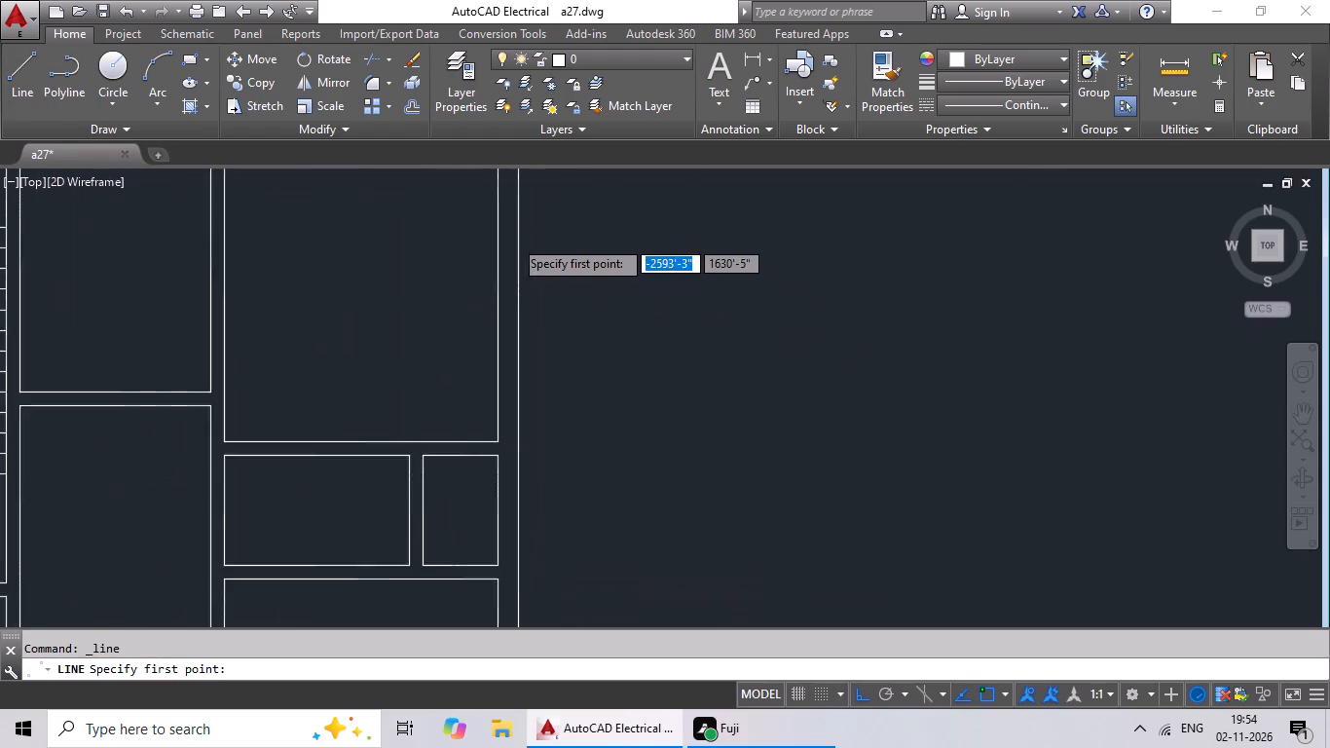
{"action": "left_click", "coordinate": [489, 327]}
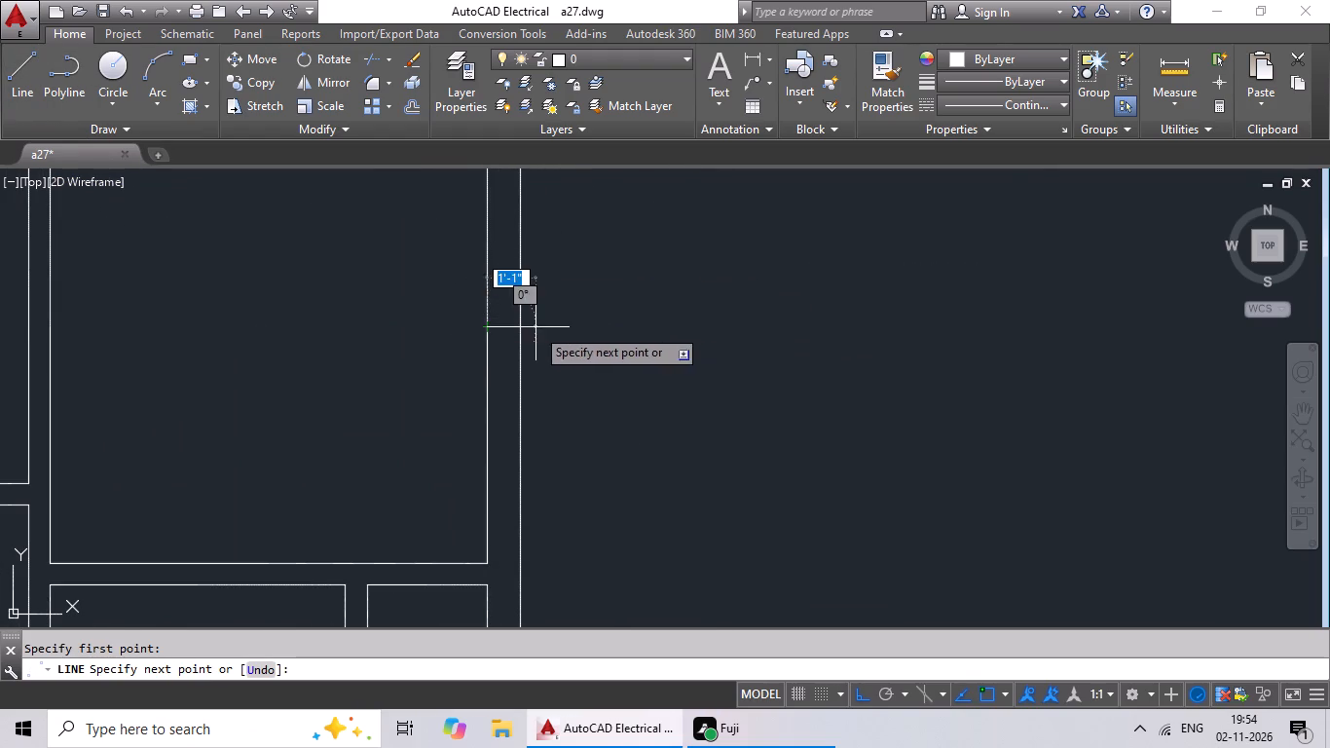
{"action": "left_click", "coordinate": [520, 325]}
{"action": "key", "text": "Escape"}
Draw a line across the partition between the two small rooms below the upper-left room, at mid-height.
{"action": "scroll", "coordinate": [694, 340], "scroll_direction": "down", "scroll_amount": 3}
{"action": "middle_click_drag", "start_coordinate": [581, 366], "coordinate": [680, 358]}
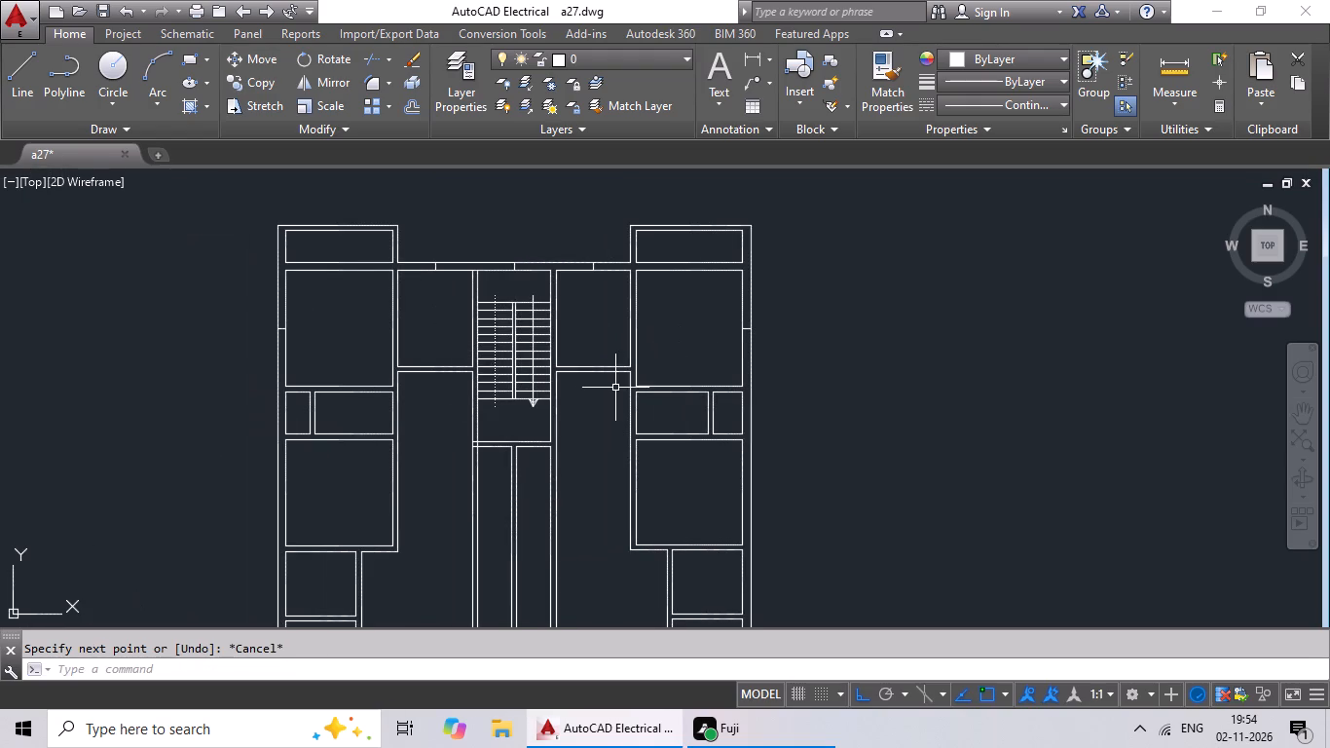
{"action": "left_click", "coordinate": [18, 68]}
{"action": "middle_click_drag", "start_coordinate": [332, 312], "coordinate": [447, 288]}
{"action": "middle_click_drag", "start_coordinate": [447, 278], "coordinate": [481, 192]}
{"action": "middle_click_drag", "start_coordinate": [483, 239], "coordinate": [455, 305]}
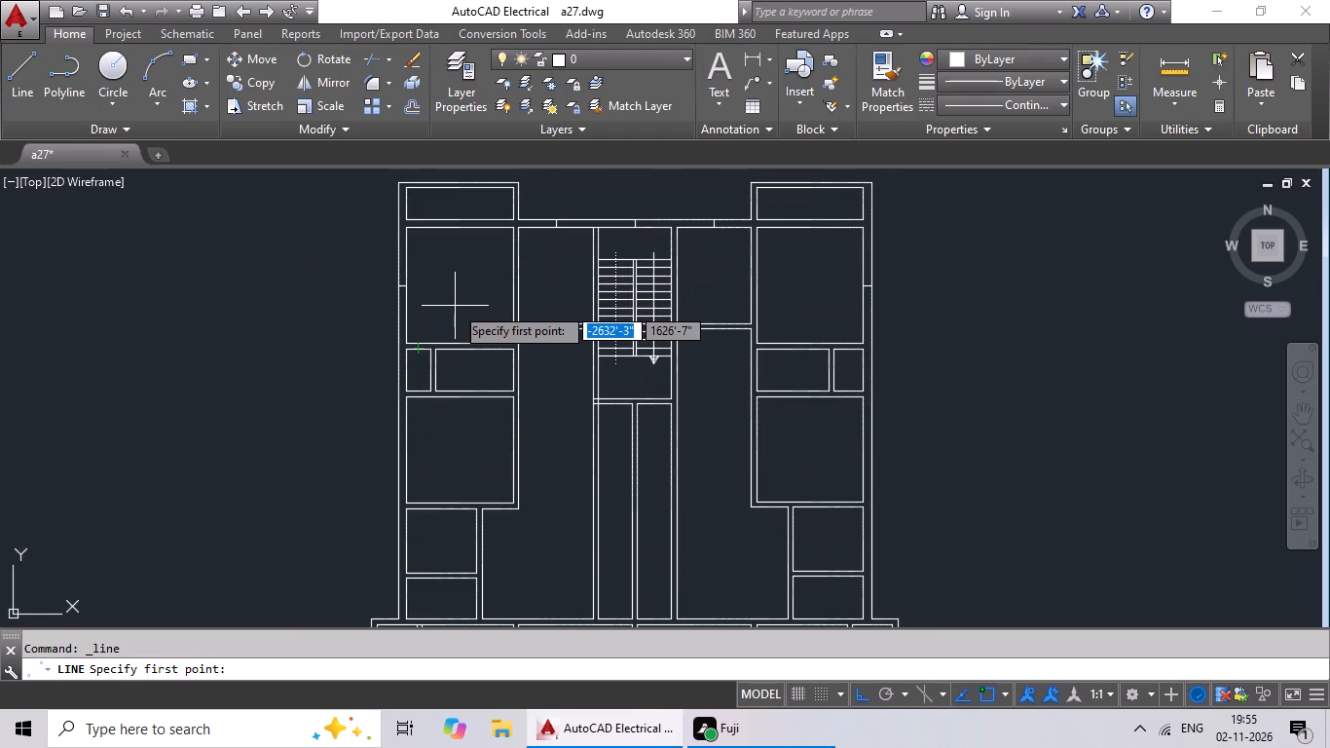
{"action": "middle_click_drag", "start_coordinate": [475, 288], "coordinate": [436, 295]}
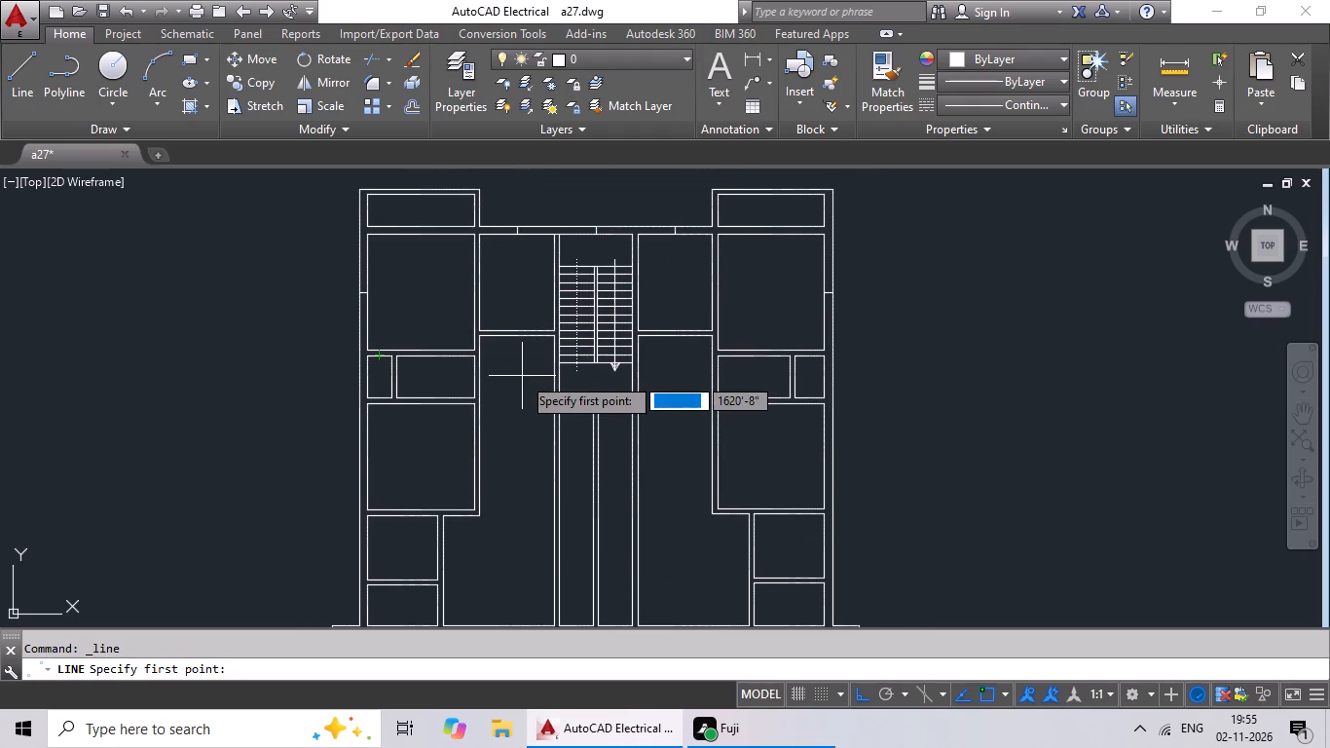
{"action": "middle_click_drag", "start_coordinate": [528, 363], "coordinate": [476, 339]}
{"action": "scroll", "coordinate": [463, 368], "scroll_direction": "up", "scroll_amount": 2}
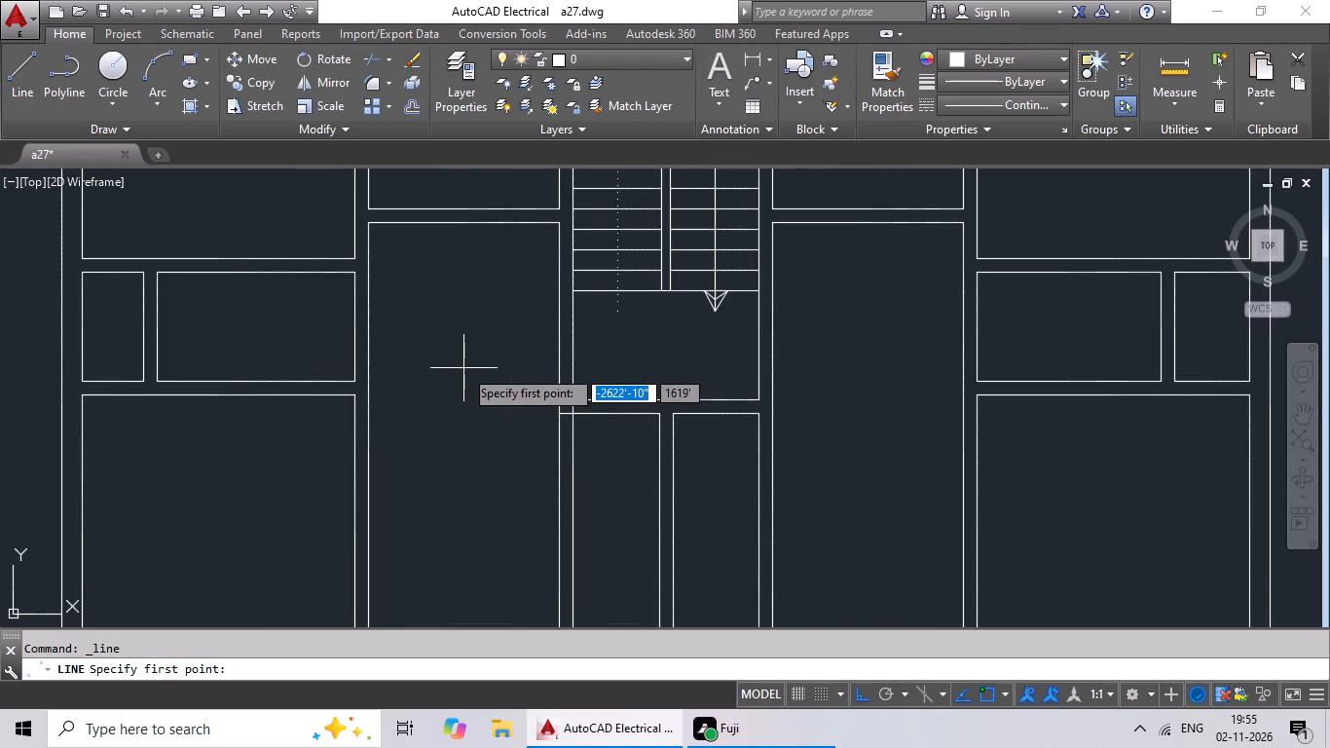
{"action": "middle_click_drag", "start_coordinate": [463, 365], "coordinate": [646, 363]}
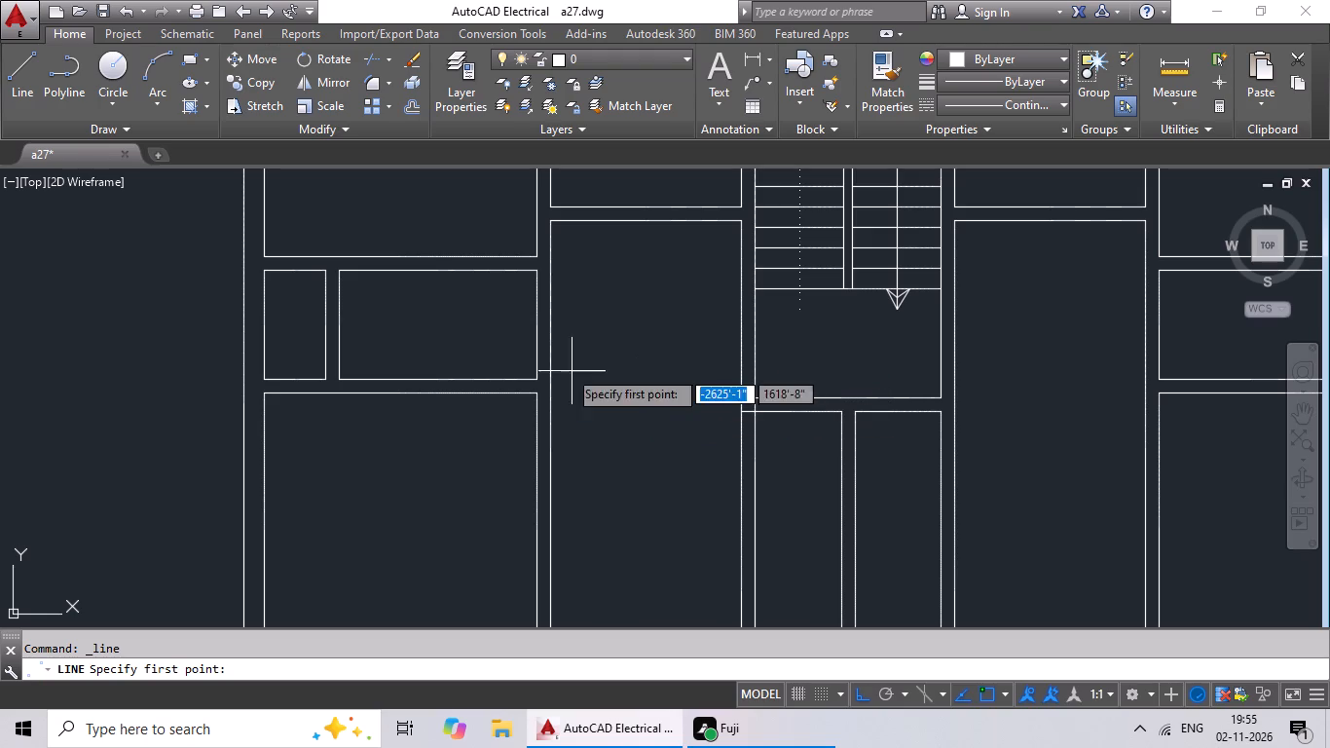
{"action": "scroll", "coordinate": [351, 320], "scroll_direction": "up", "scroll_amount": 2}
{"action": "middle_click_drag", "start_coordinate": [355, 339], "coordinate": [470, 350]}
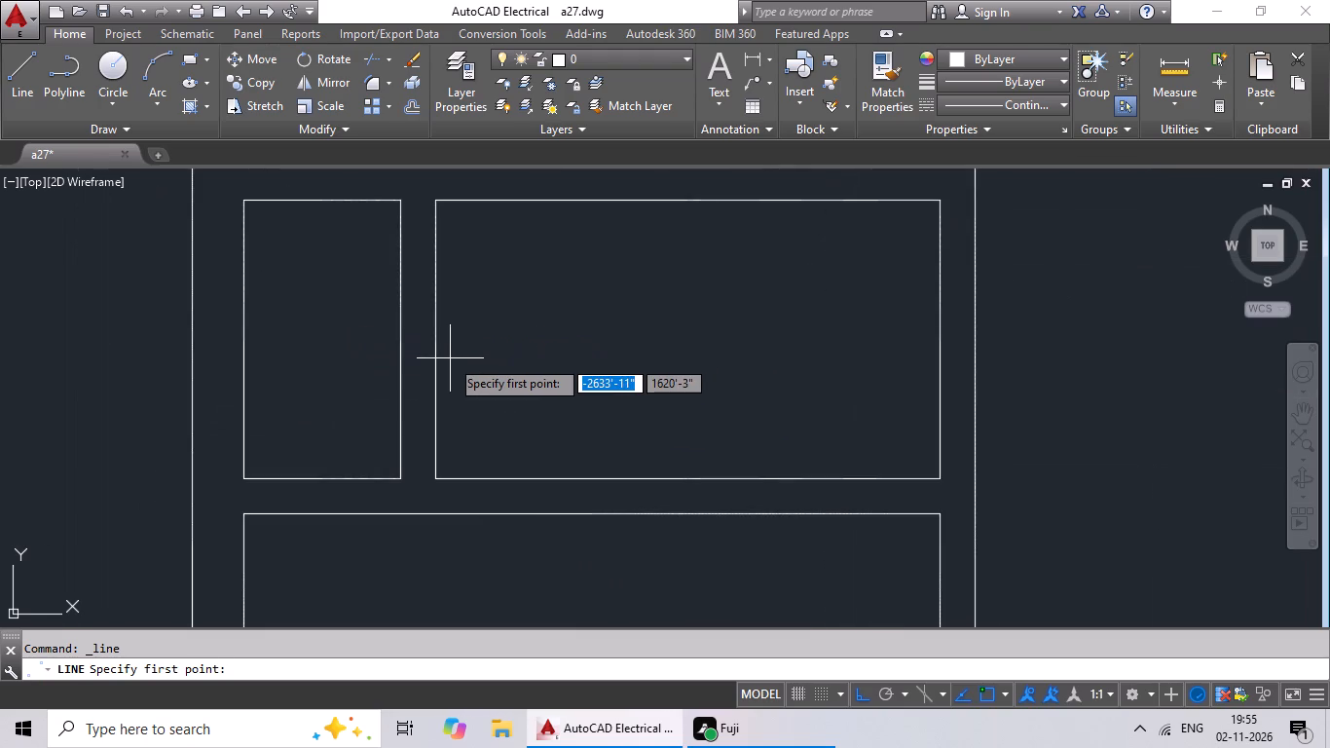
{"action": "scroll", "coordinate": [450, 358], "scroll_direction": "up", "scroll_amount": 1}
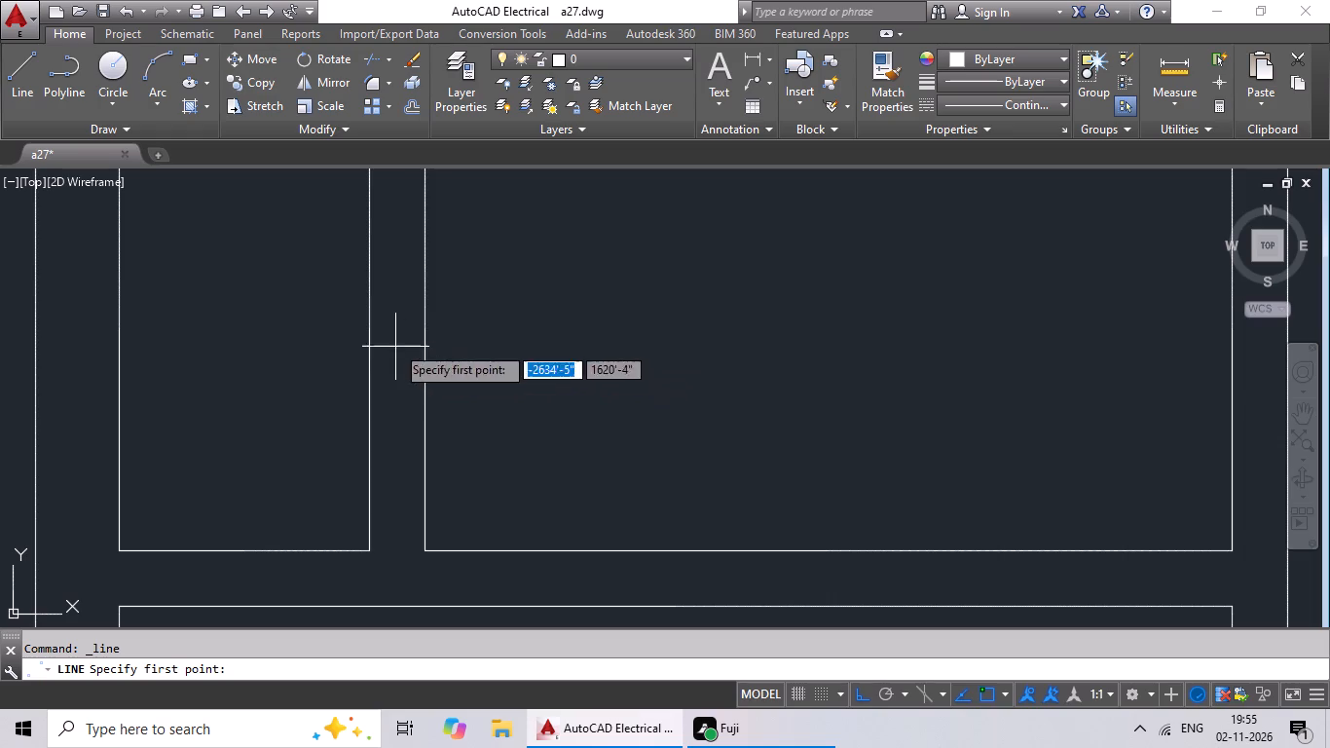
{"action": "scroll", "coordinate": [383, 296], "scroll_direction": "down", "scroll_amount": 2}
{"action": "left_click", "coordinate": [379, 308]}
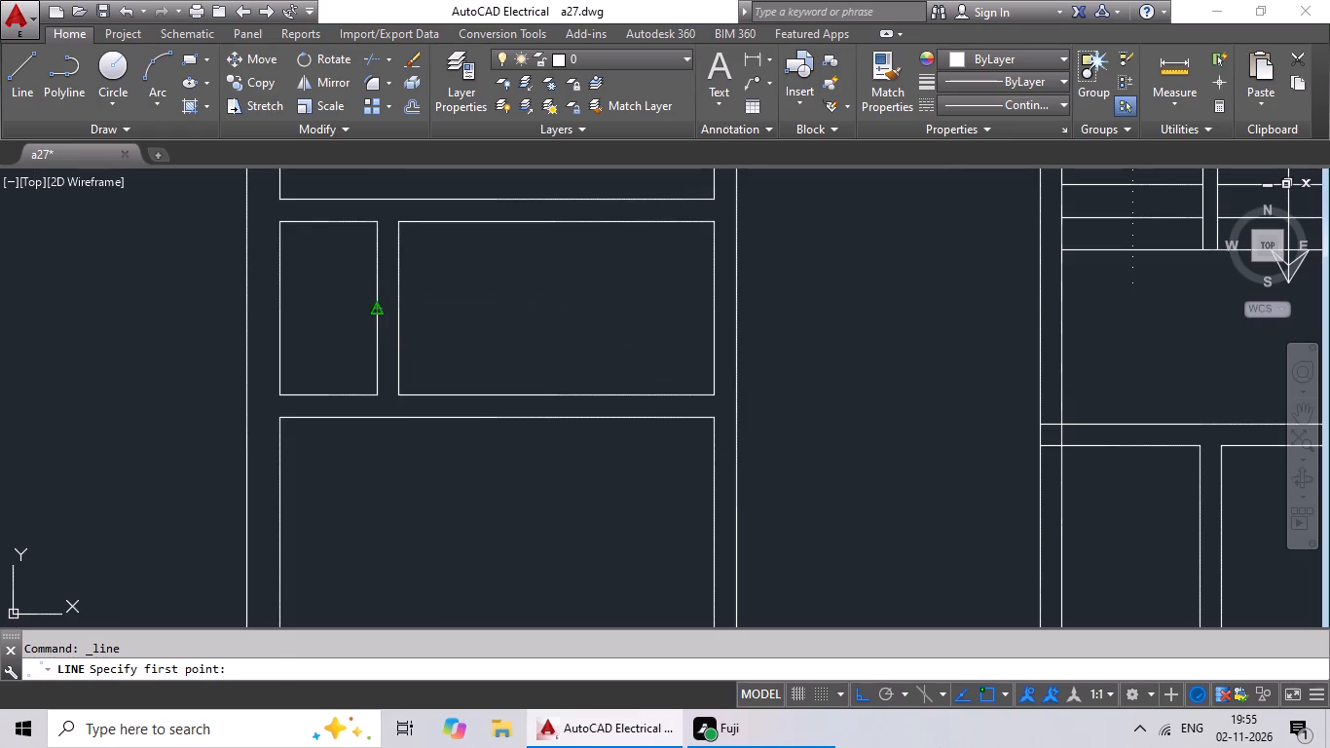
{"action": "left_click", "coordinate": [400, 308]}
{"action": "key", "text": "Escape"}
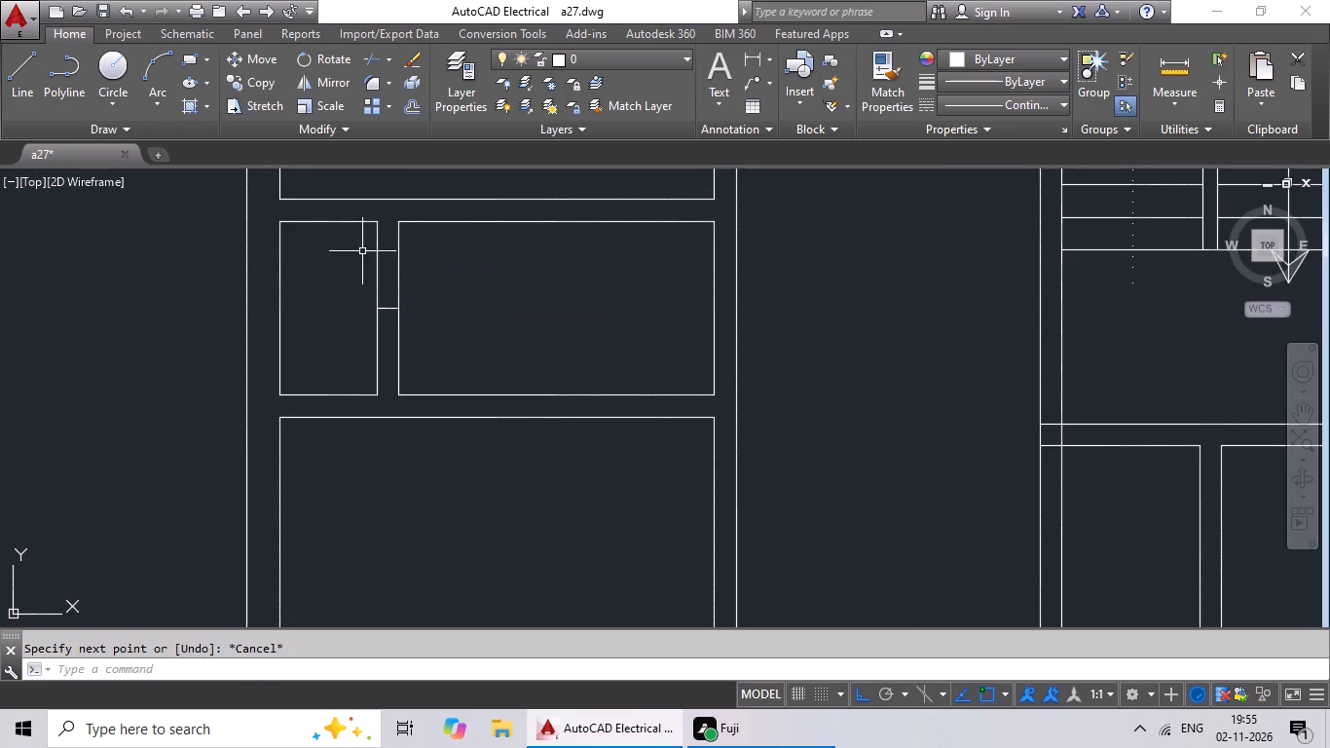
Draw a line across the left outer wall at mid-height of the large room below the two small left-hand rooms.
{"action": "left_click", "coordinate": [14, 75]}
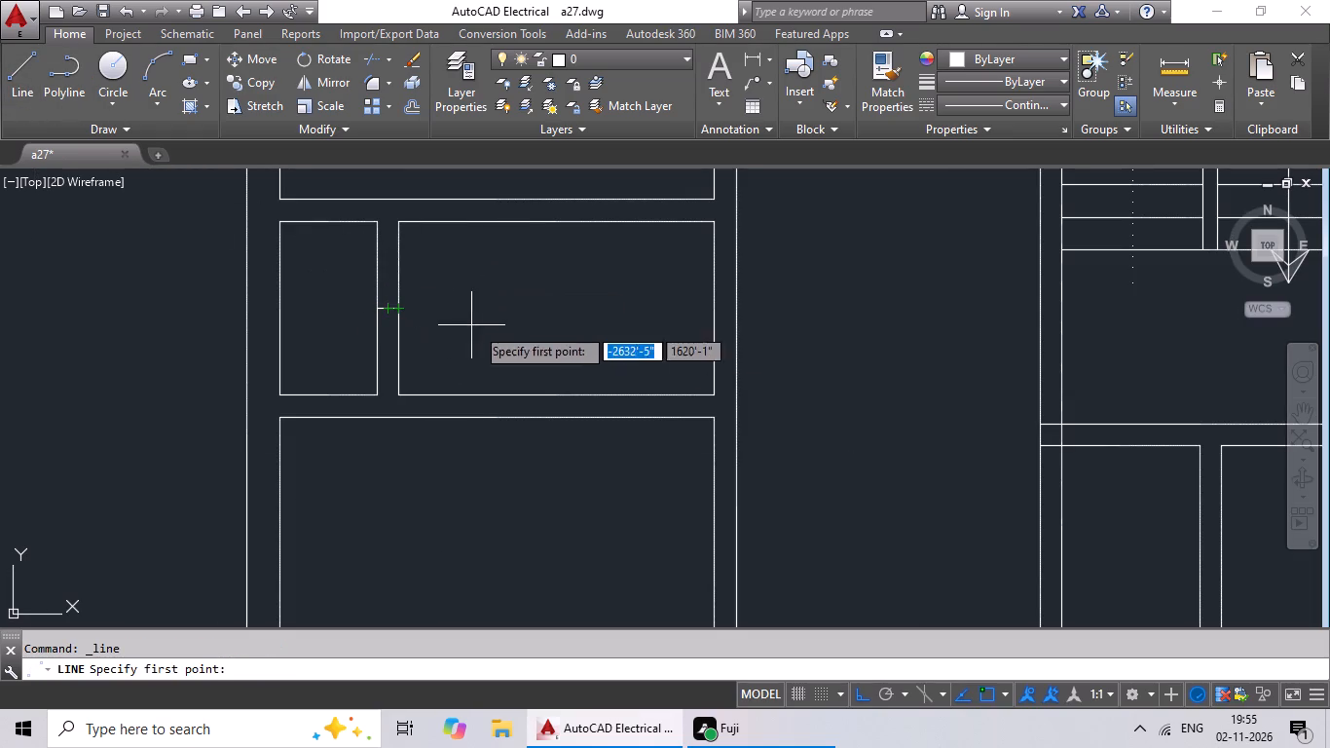
{"action": "middle_click_drag", "start_coordinate": [526, 342], "coordinate": [575, 253]}
{"action": "middle_click_drag", "start_coordinate": [401, 398], "coordinate": [423, 308]}
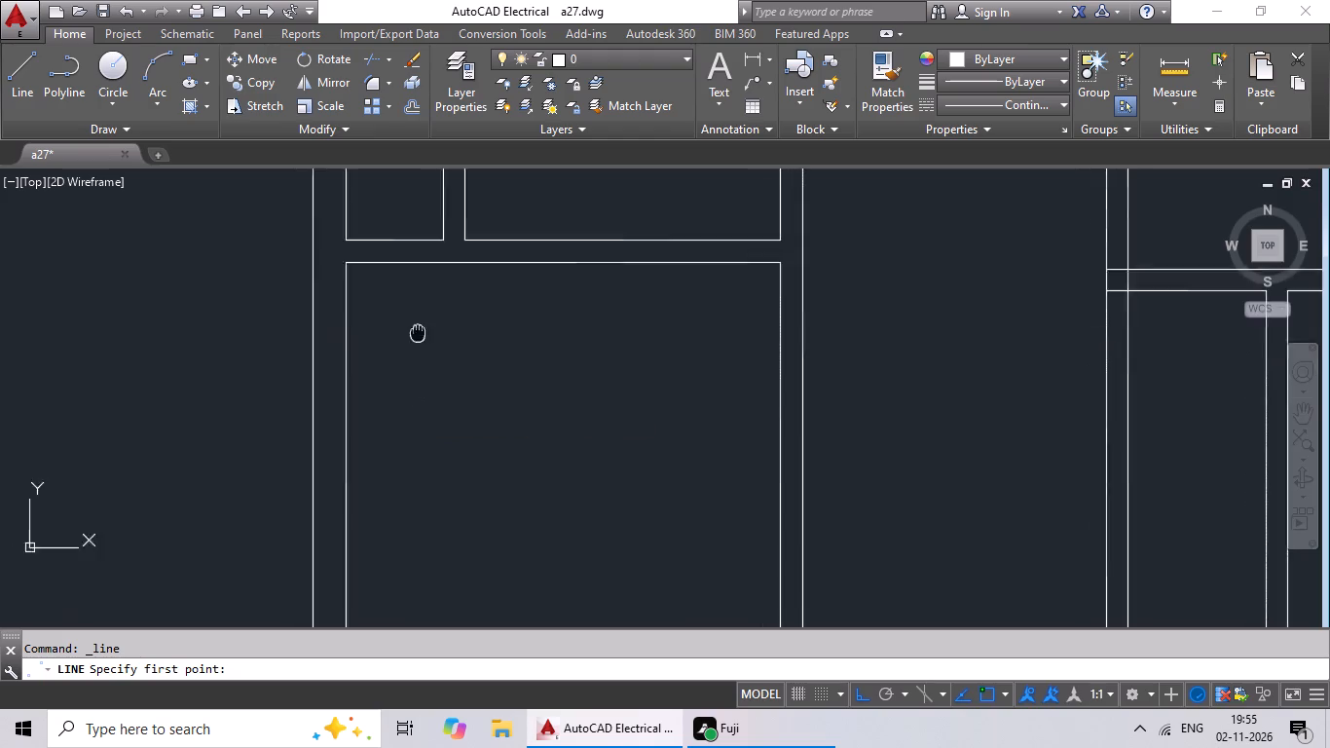
{"action": "middle_click_drag", "start_coordinate": [423, 308], "coordinate": [434, 237]}
{"action": "scroll", "coordinate": [415, 332], "scroll_direction": "down", "scroll_amount": 3}
{"action": "scroll", "coordinate": [395, 343], "scroll_direction": "up", "scroll_amount": 2}
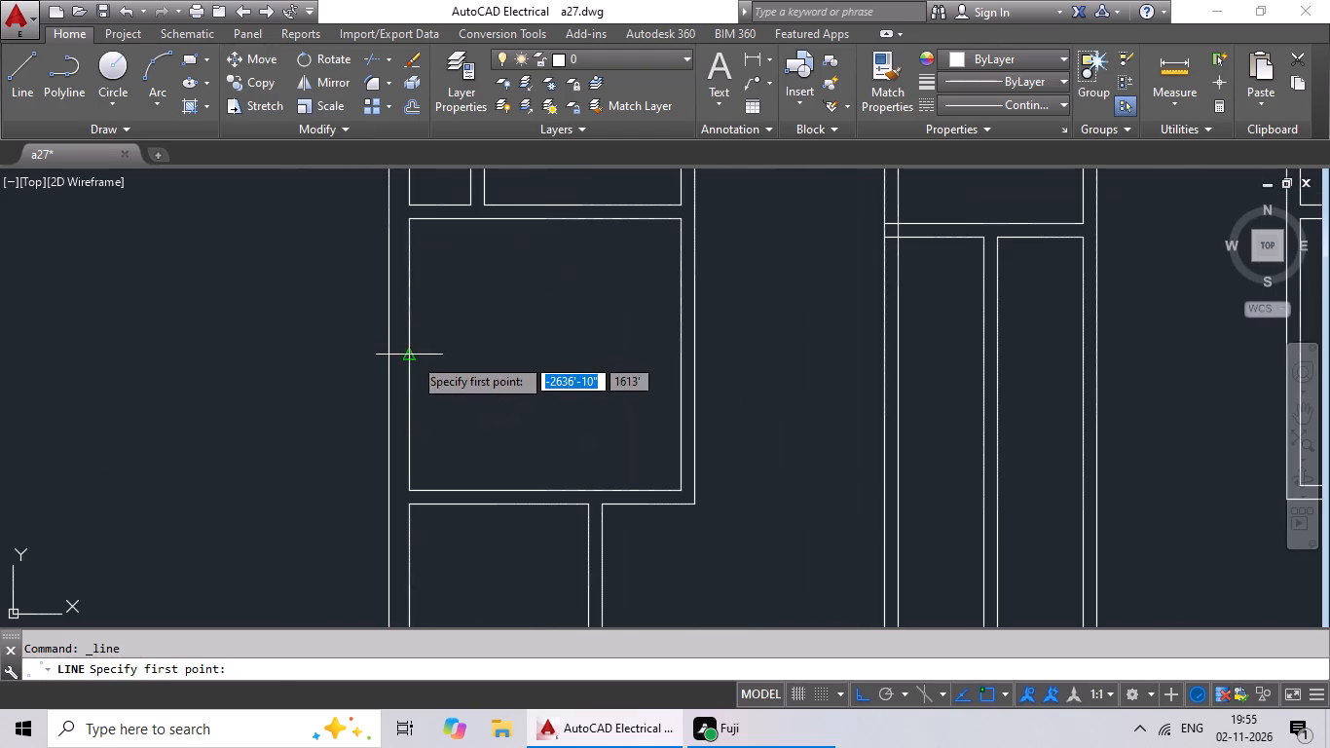
{"action": "left_click", "coordinate": [410, 356]}
{"action": "left_click_drag", "start_coordinate": [385, 355], "coordinate": [397, 355]}
{"action": "key", "text": "Escape"}
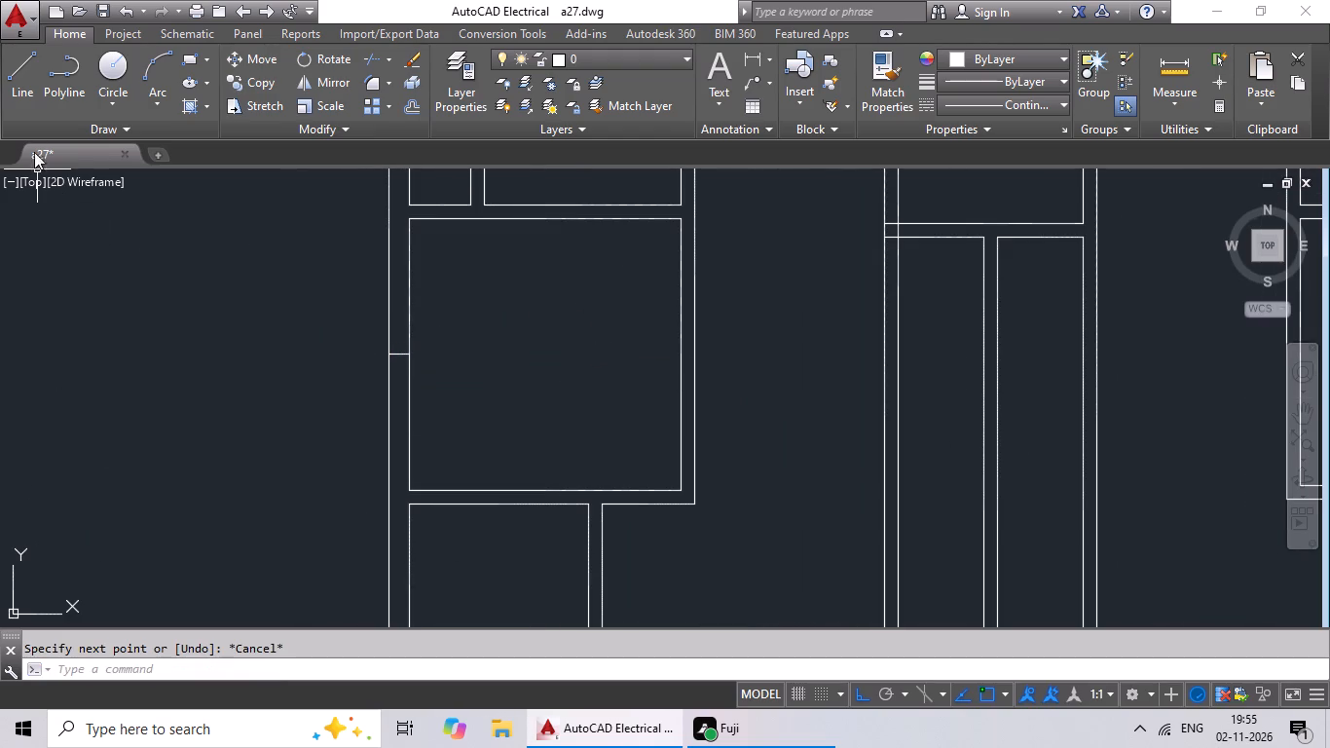
Draw a 9" line across the left outer wall at mid-height of the smaller room directly below that large room.
{"action": "left_click_drag", "start_coordinate": [15, 76], "coordinate": [25, 92]}
{"action": "scroll", "coordinate": [325, 211], "scroll_direction": "down", "scroll_amount": 1}
{"action": "middle_click_drag", "start_coordinate": [469, 253], "coordinate": [434, 256]}
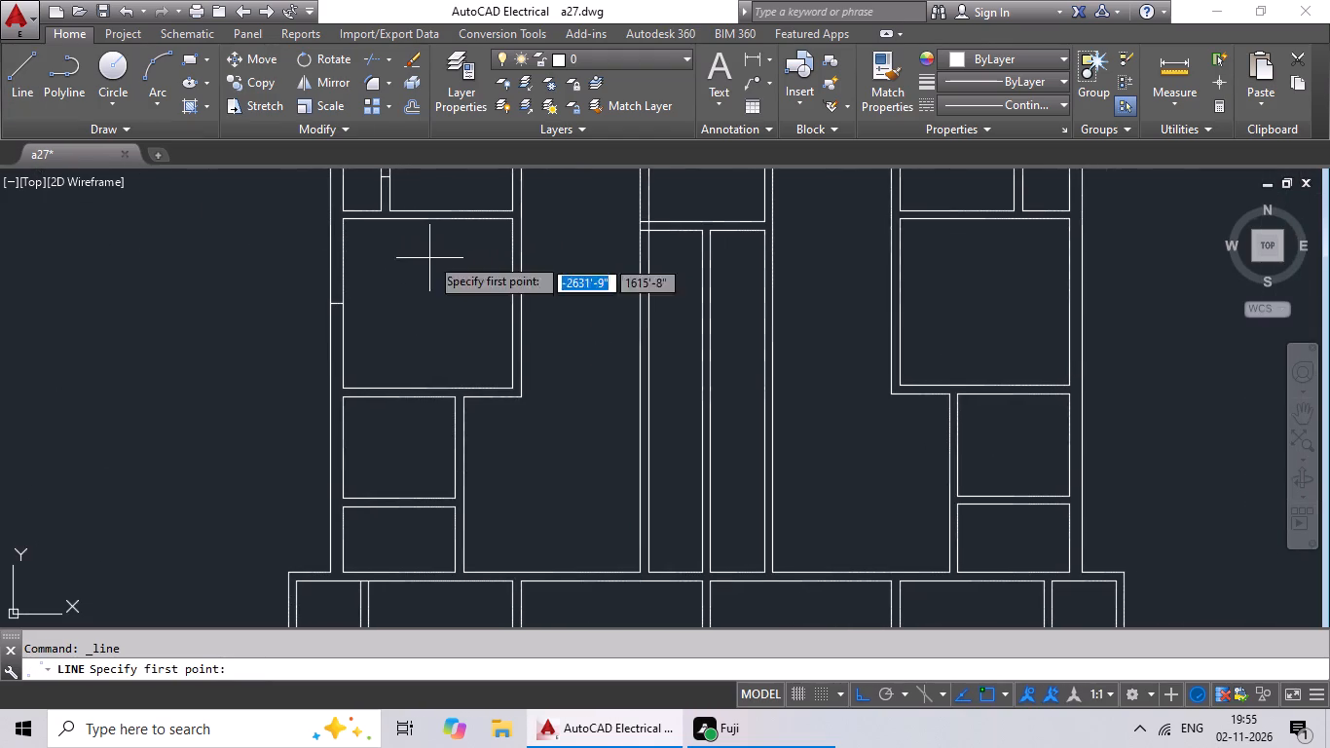
{"action": "middle_click_drag", "start_coordinate": [431, 243], "coordinate": [479, 122]}
{"action": "left_click", "coordinate": [388, 327]}
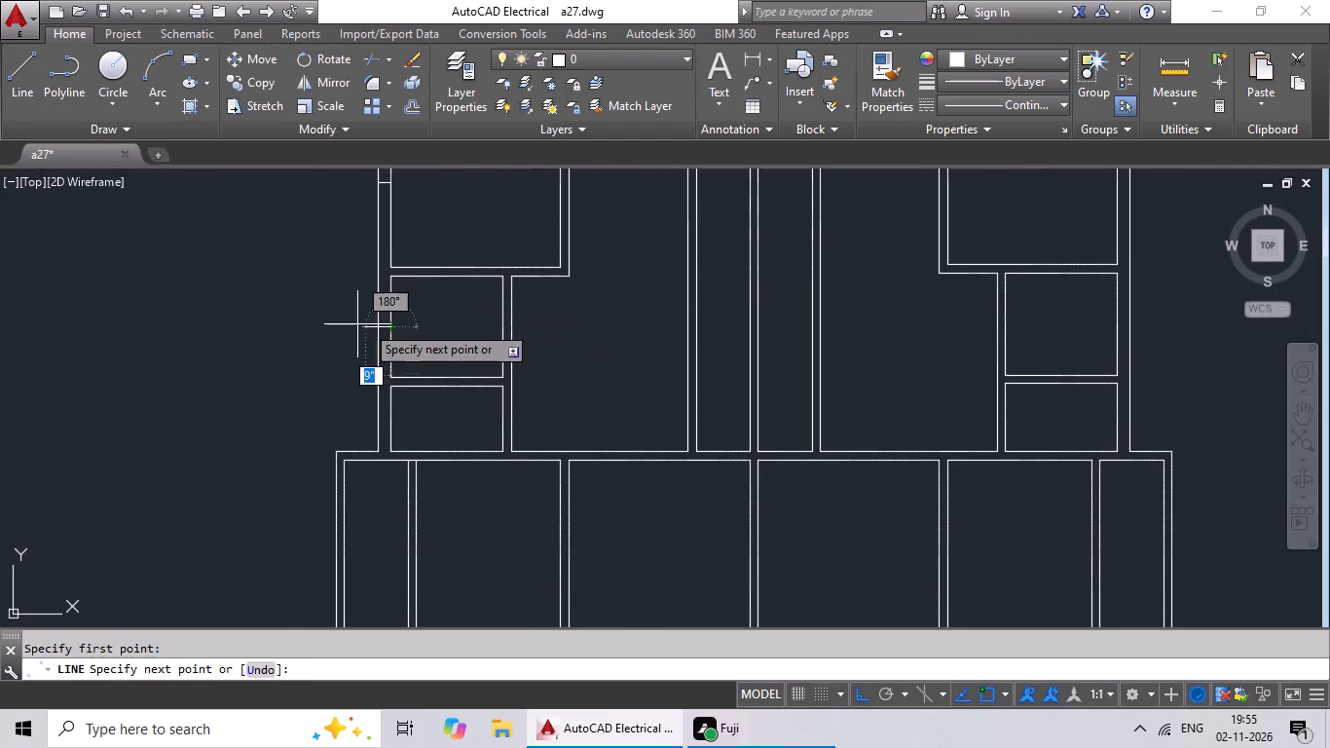
{"action": "left_click", "coordinate": [379, 325]}
{"action": "key", "text": "Escape"}
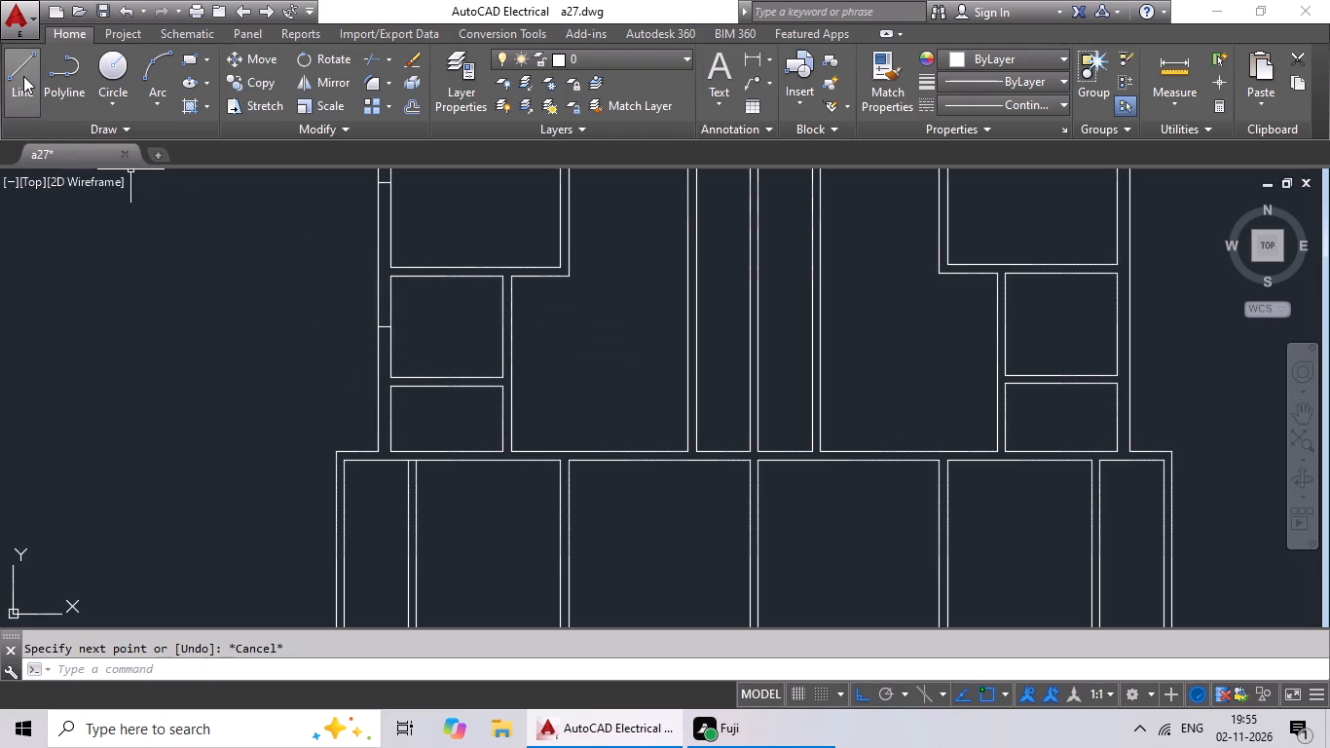
Draw a line across the left outer wall at mid-height of the lowest small left-hand room above the bottom row.
{"action": "left_click", "coordinate": [25, 74]}
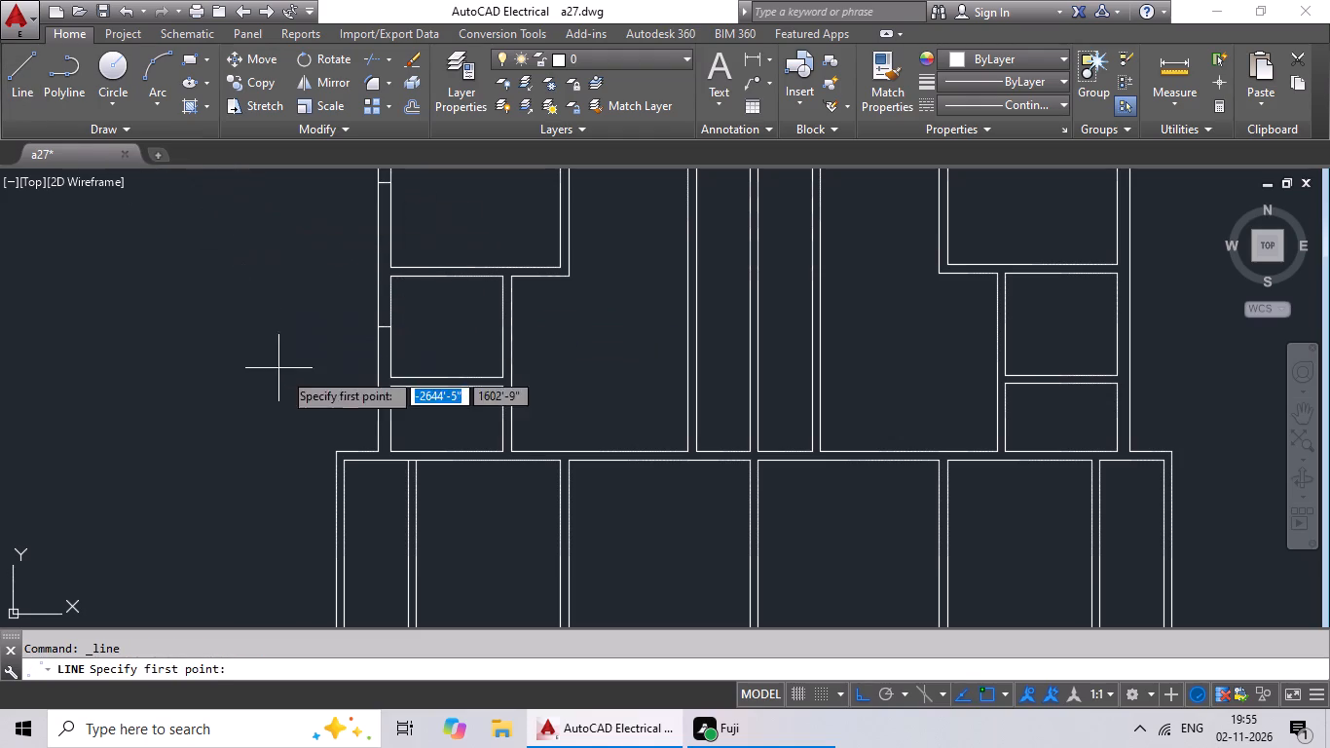
{"action": "left_click", "coordinate": [391, 423]}
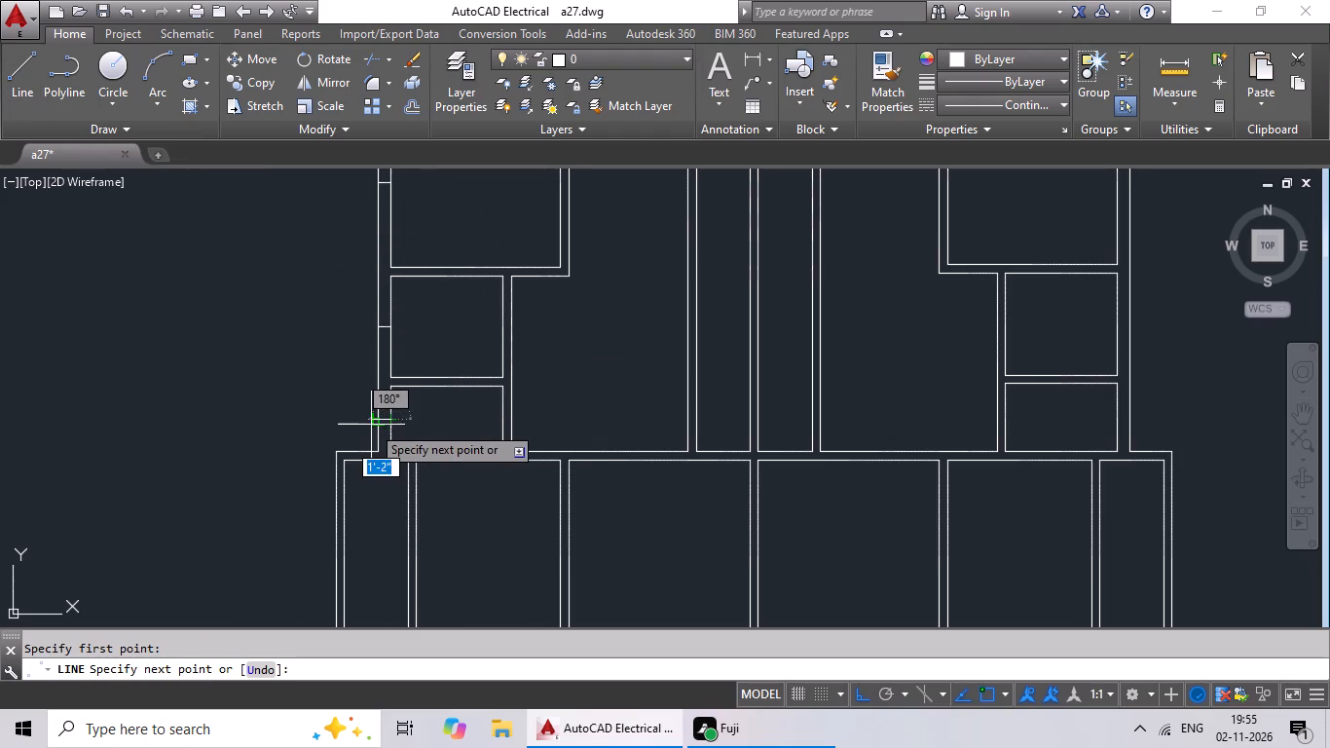
{"action": "left_click", "coordinate": [381, 422]}
{"action": "key", "text": "Escape"}
Draw a line across the bottom outer wall at the middle of the bottom row's second room from the left.
{"action": "scroll", "coordinate": [438, 375], "scroll_direction": "down", "scroll_amount": 2}
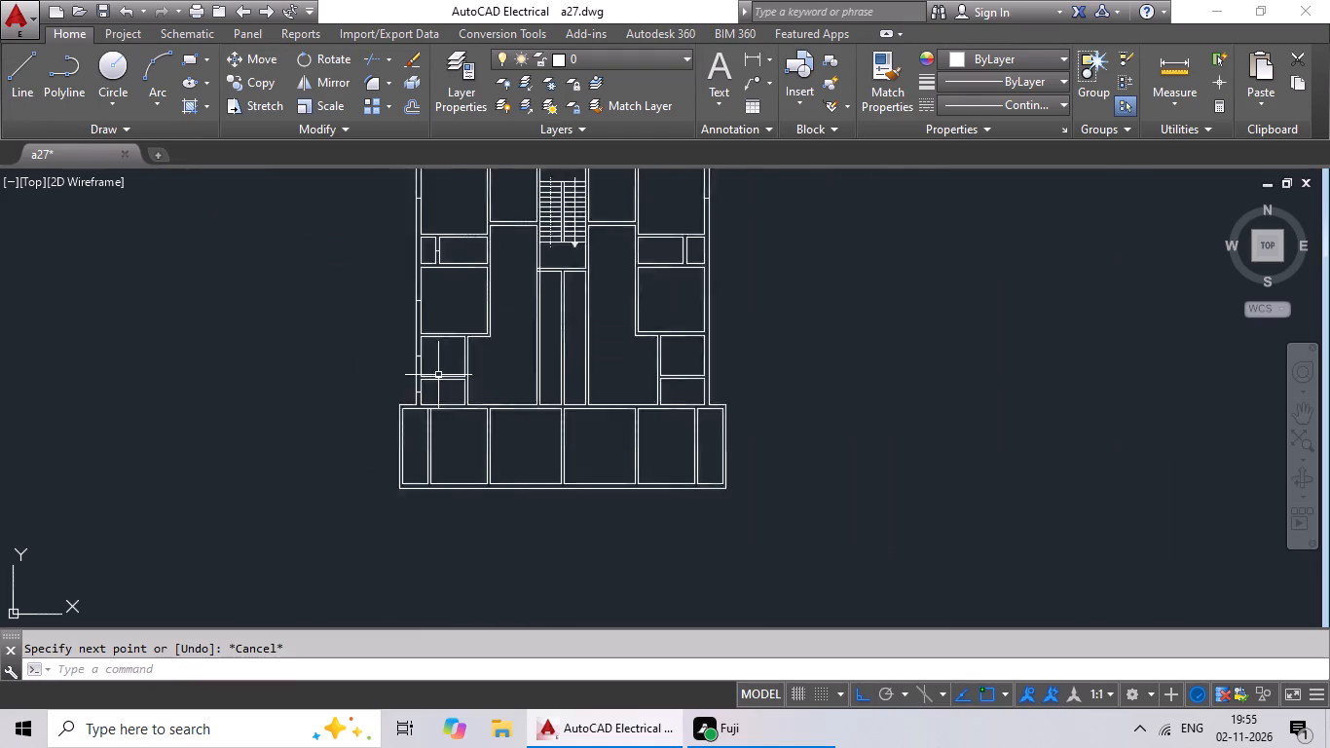
{"action": "scroll", "coordinate": [438, 375], "scroll_direction": "down", "scroll_amount": 1}
{"action": "left_click", "coordinate": [14, 81]}
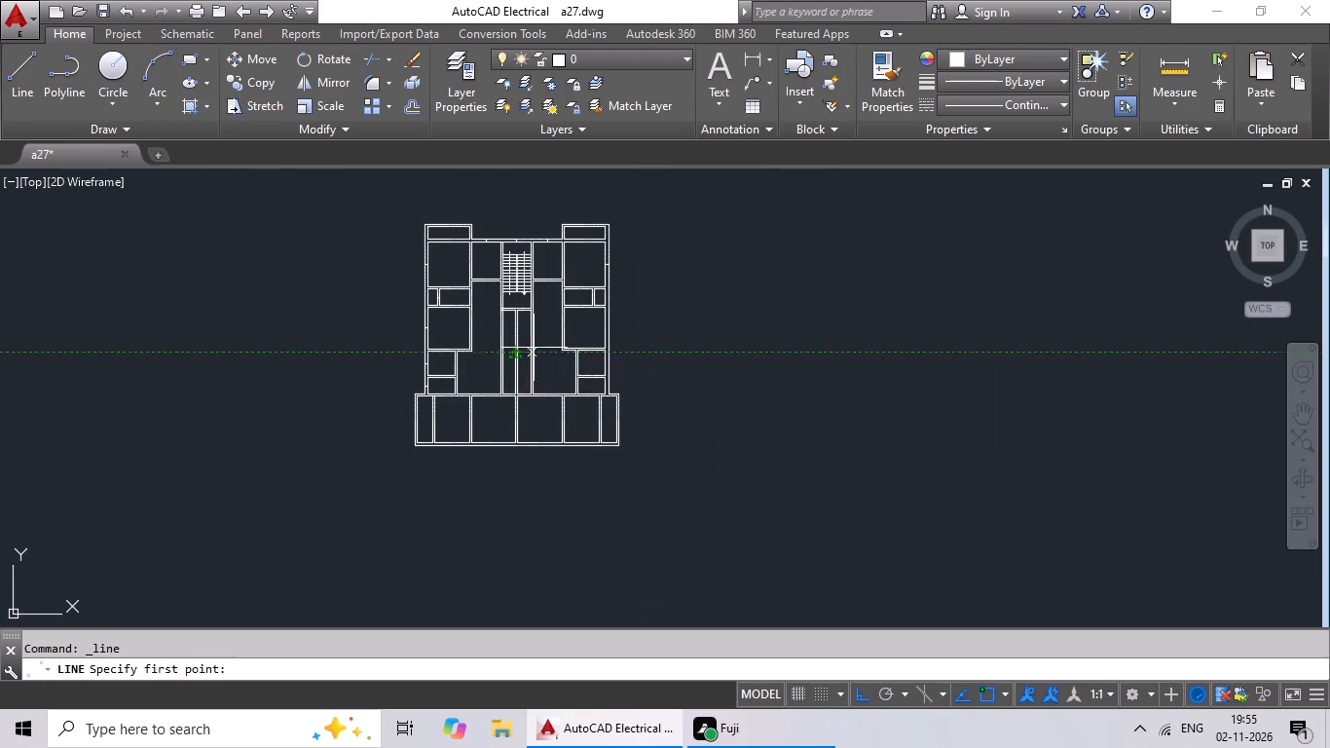
{"action": "scroll", "coordinate": [464, 447], "scroll_direction": "up", "scroll_amount": 4}
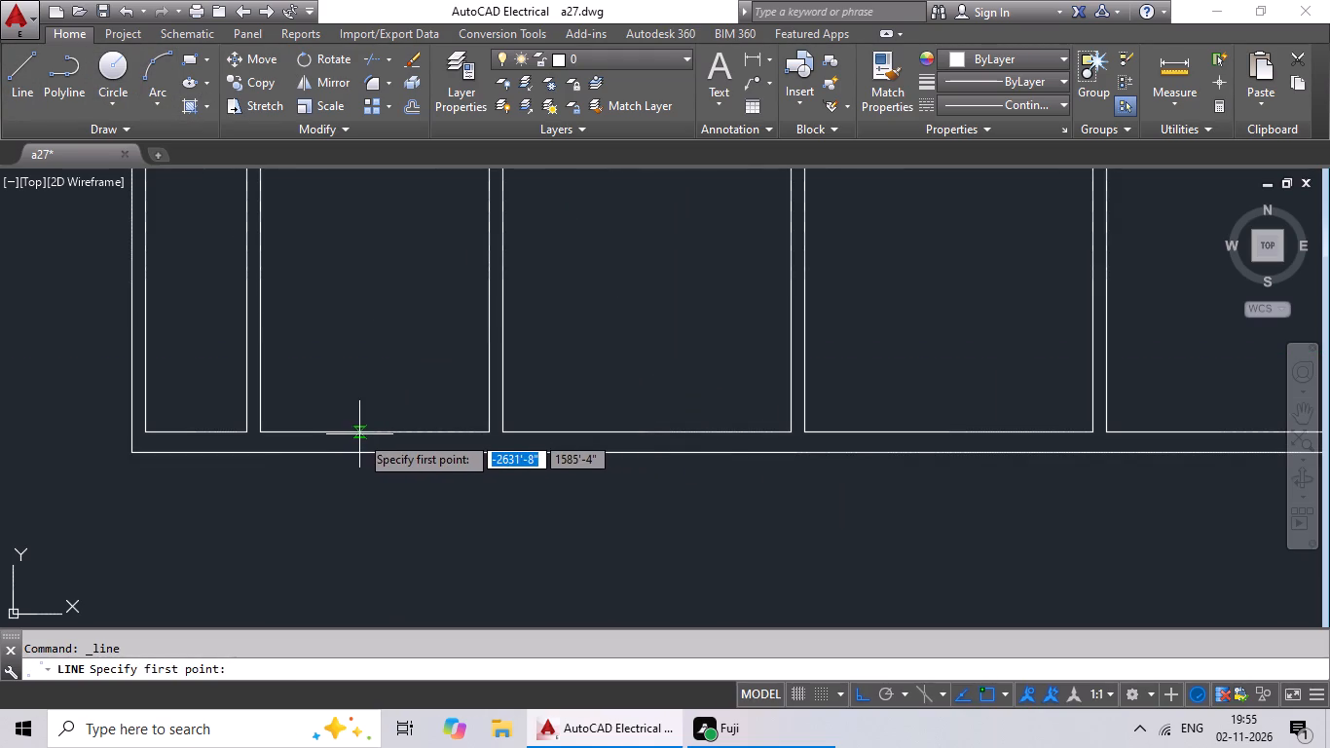
{"action": "left_click", "coordinate": [375, 430]}
{"action": "left_click", "coordinate": [378, 451]}
{"action": "key", "text": "Escape"}
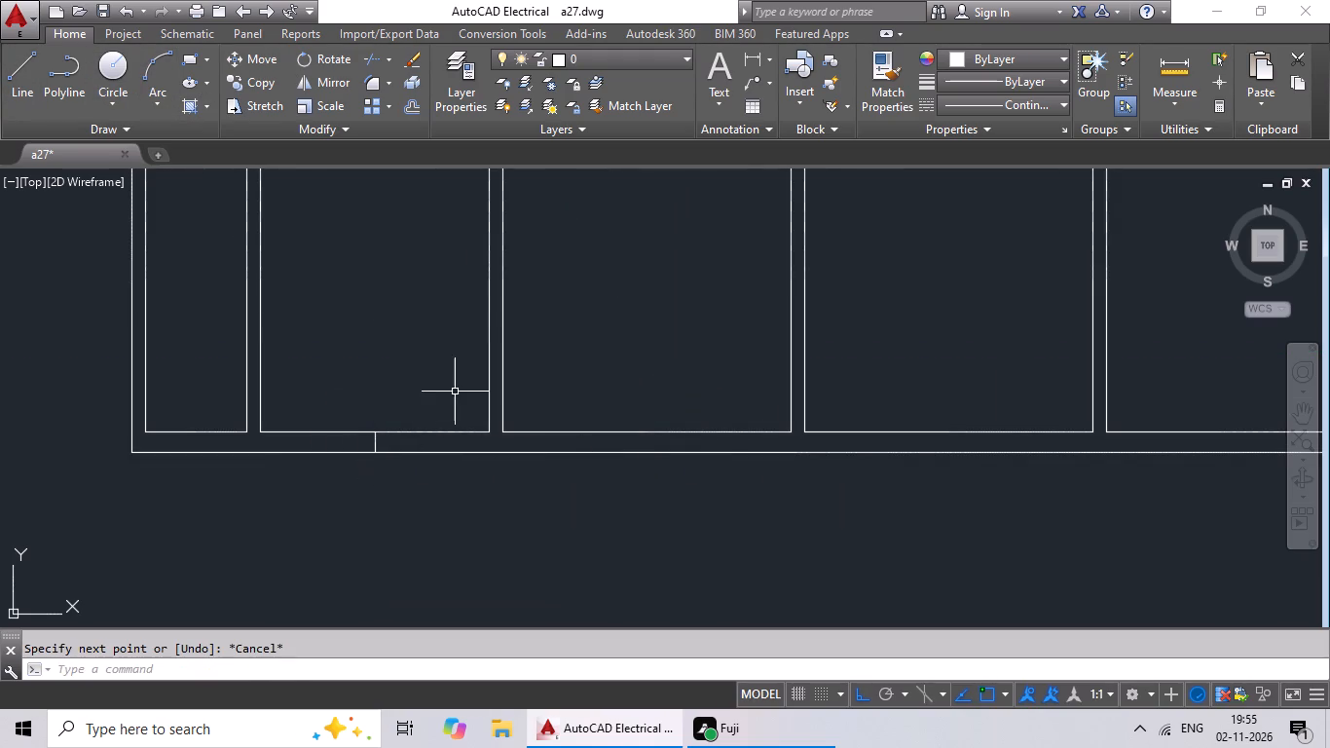
Draw a 6" line across the partition between the bottom row's first and second rooms from the left, at mid-height.
{"action": "left_click", "coordinate": [0, 80]}
{"action": "left_click", "coordinate": [6, 76]}
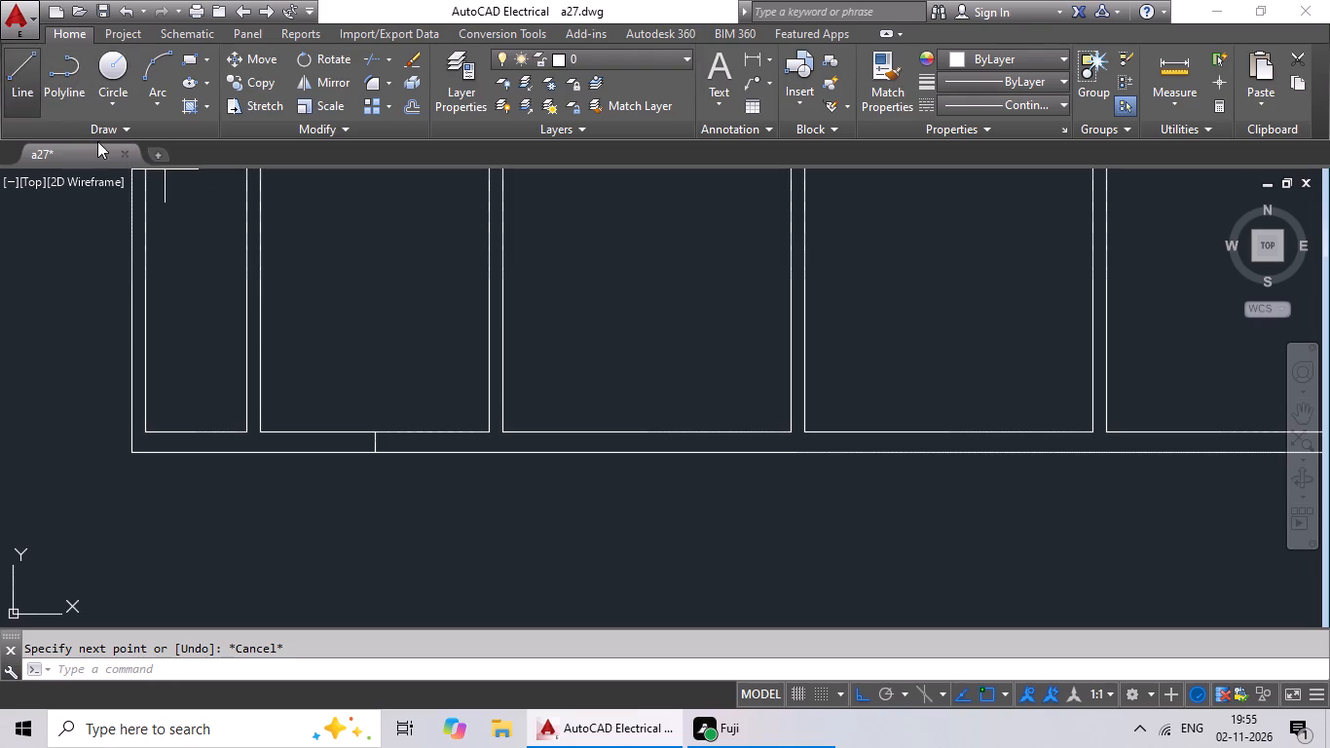
{"action": "scroll", "coordinate": [310, 256], "scroll_direction": "down", "scroll_amount": 1}
{"action": "middle_click_drag", "start_coordinate": [307, 306], "coordinate": [293, 343]}
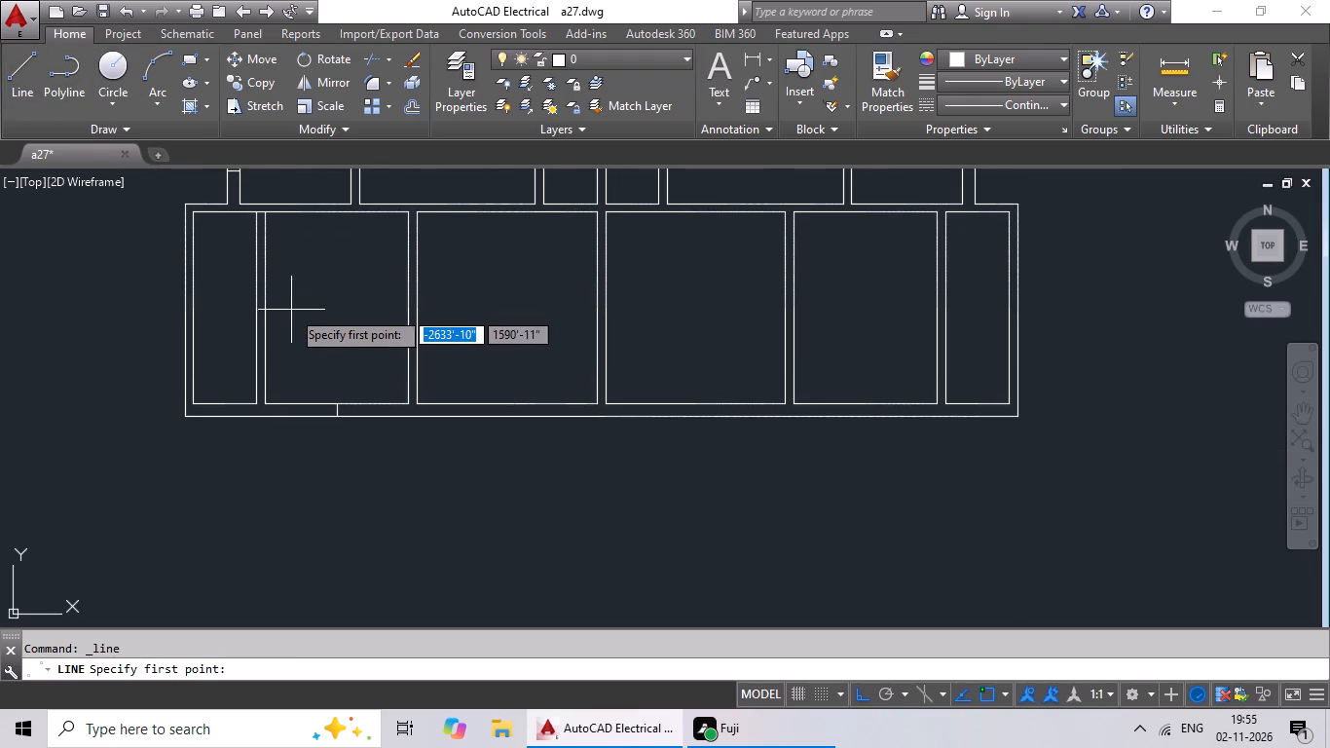
{"action": "scroll", "coordinate": [291, 310], "scroll_direction": "up", "scroll_amount": 1}
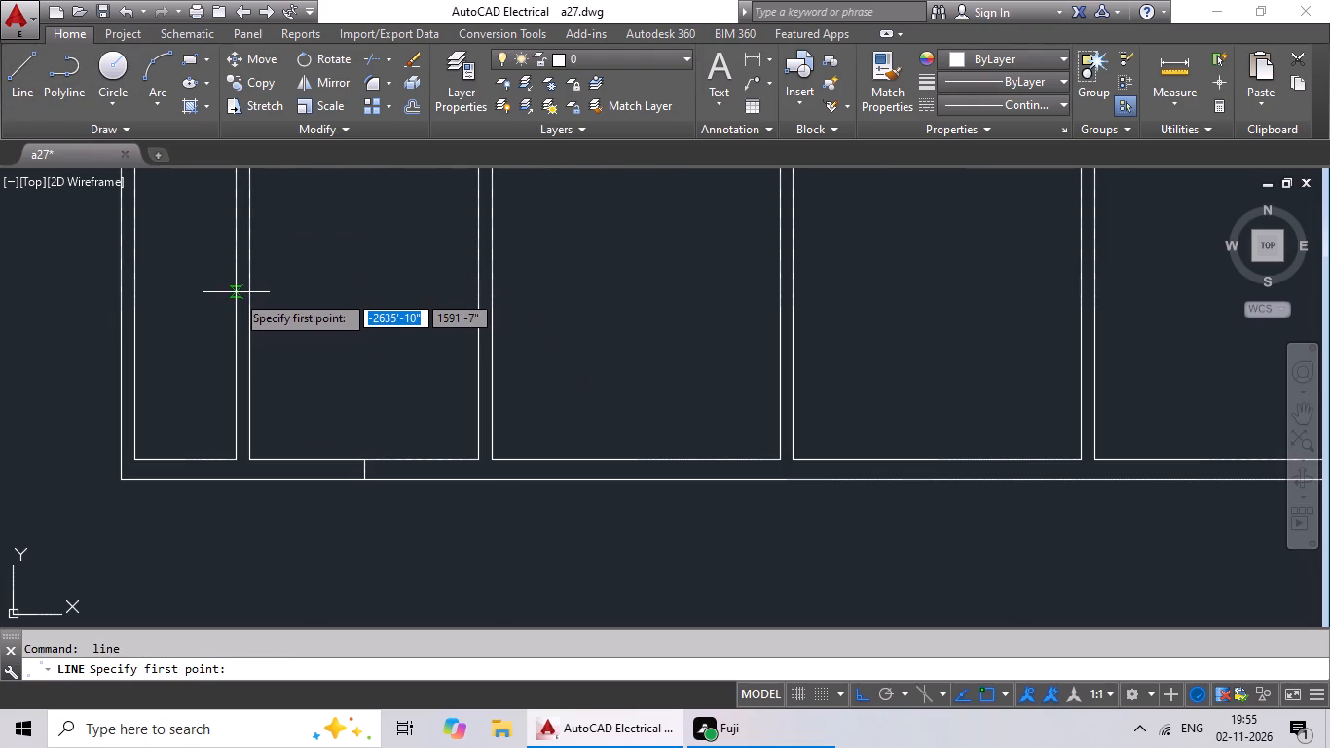
{"action": "scroll", "coordinate": [236, 256], "scroll_direction": "down", "scroll_amount": 1}
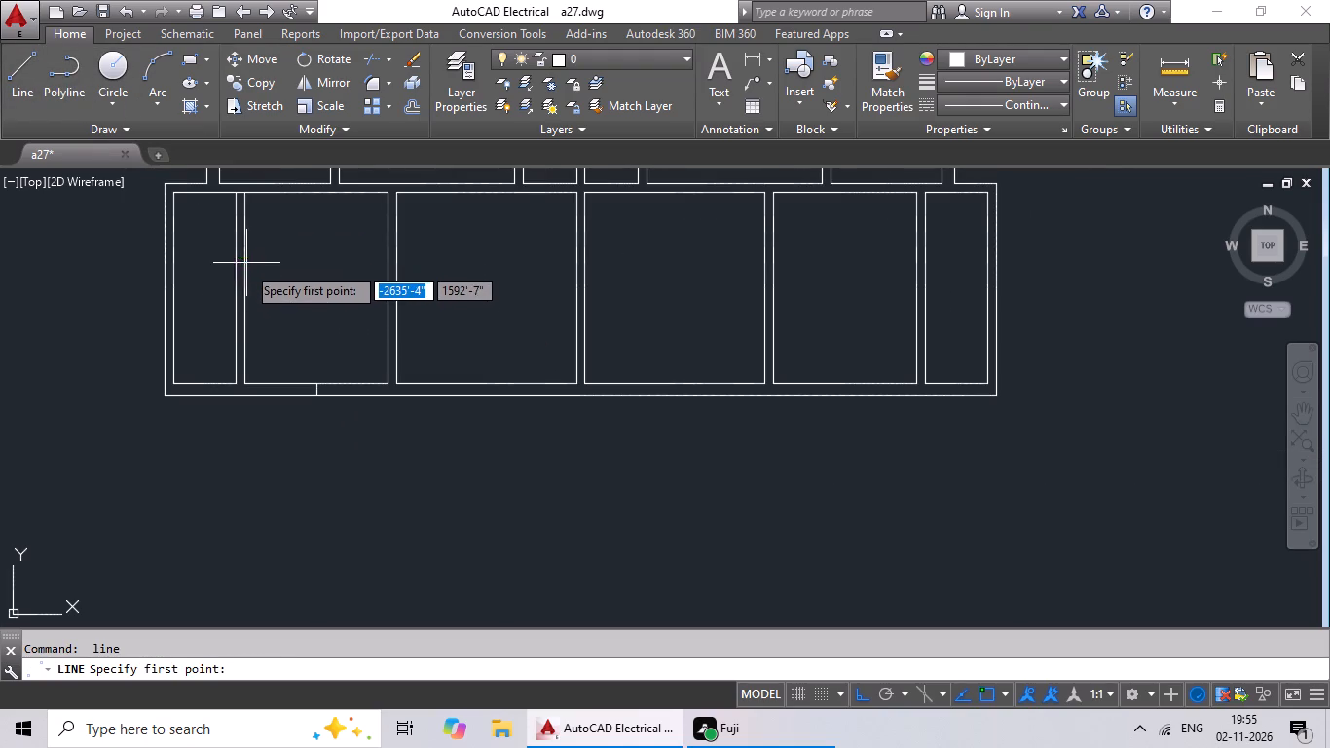
{"action": "left_click", "coordinate": [245, 287]}
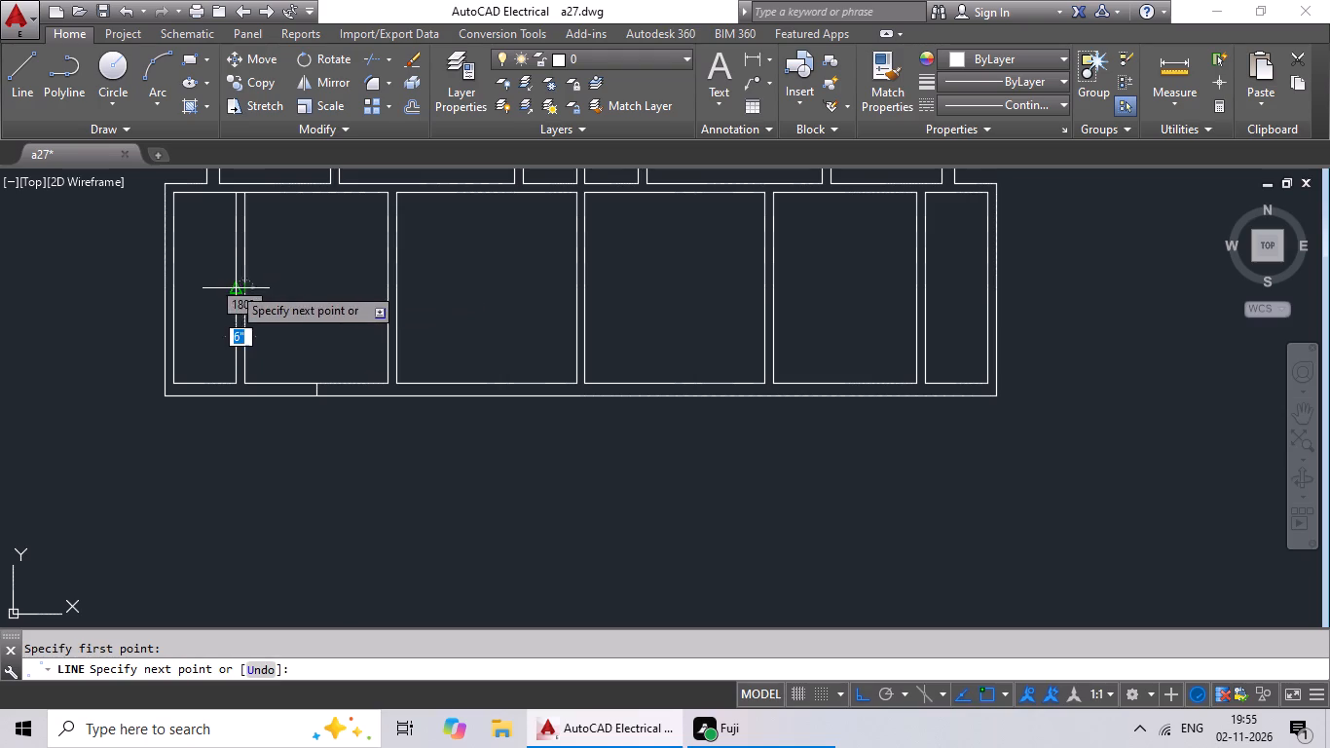
{"action": "scroll", "coordinate": [232, 285], "scroll_direction": "up", "scroll_amount": 2}
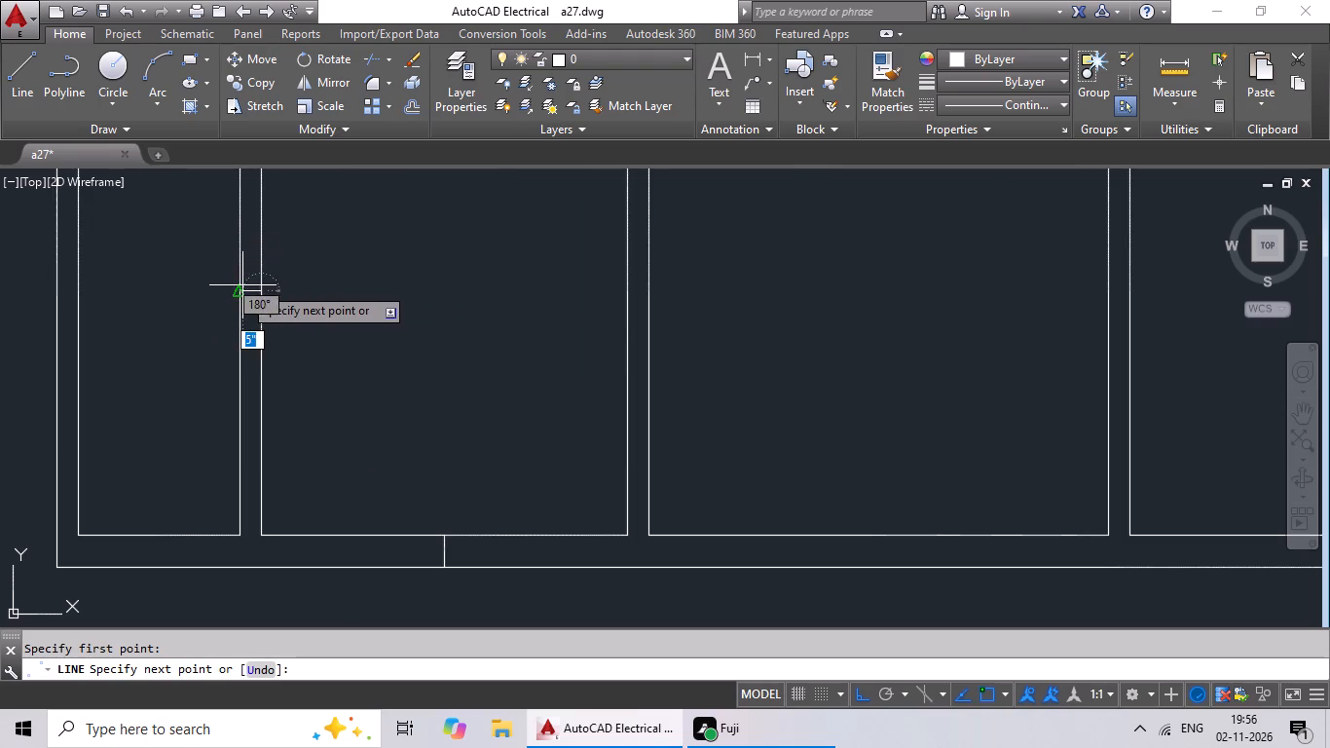
{"action": "left_click", "coordinate": [239, 291]}
{"action": "key", "text": "Escape"}
{"action": "scroll", "coordinate": [363, 279], "scroll_direction": "down", "scroll_amount": 4}
{"action": "key", "text": "Escape"}
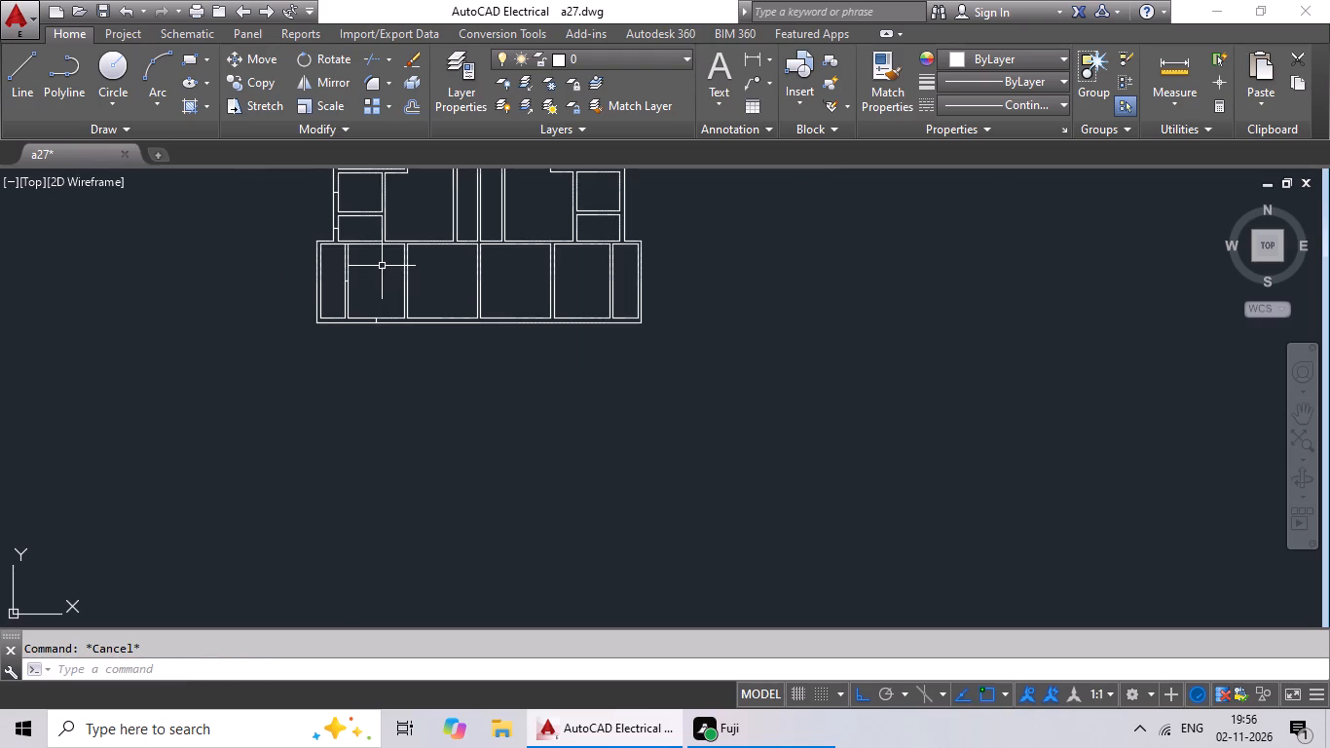
Trim the short wall segment closing the top end of the partition between the bottom row's first and second rooms.
{"action": "scroll", "coordinate": [384, 266], "scroll_direction": "up", "scroll_amount": 1}
{"action": "middle_click_drag", "start_coordinate": [389, 259], "coordinate": [391, 333]}
{"action": "scroll", "coordinate": [393, 334], "scroll_direction": "up", "scroll_amount": 1}
{"action": "key", "text": "Escape"}
{"action": "key", "text": "Escape"}
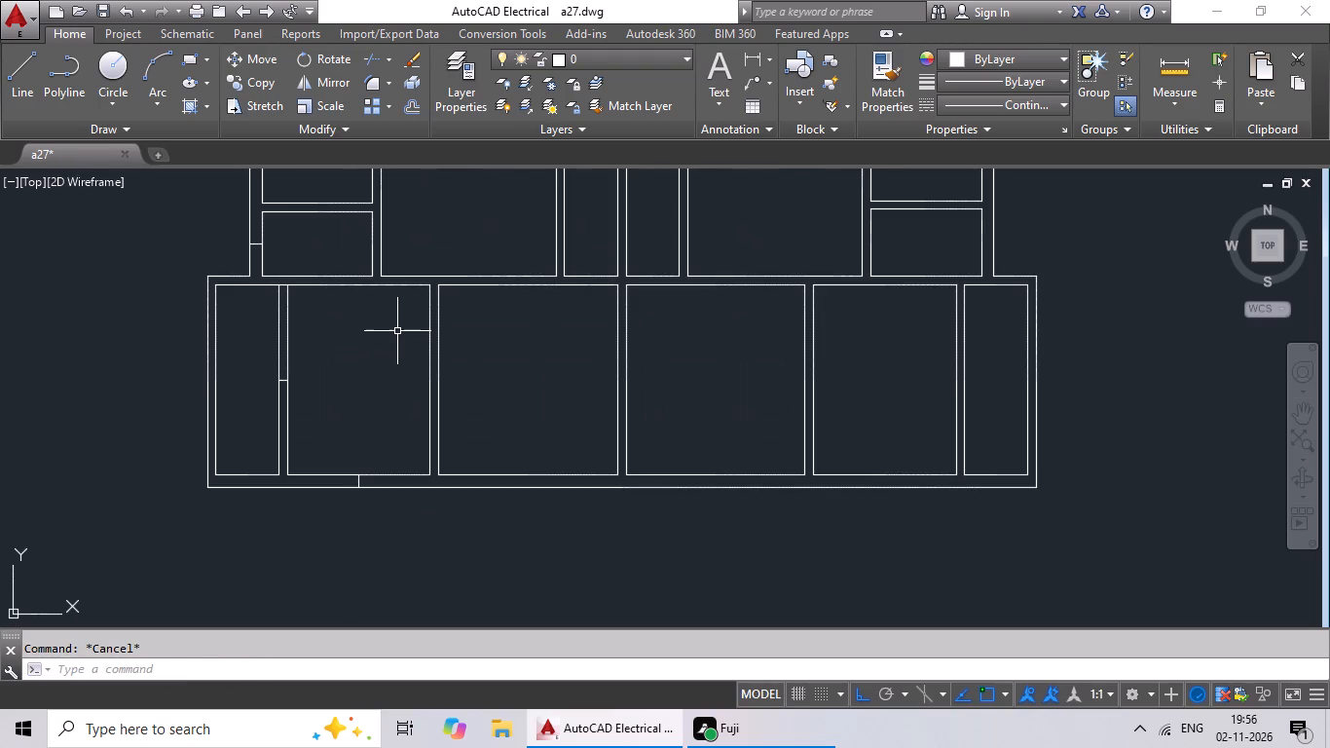
{"action": "key", "text": "t"}
{"action": "key", "text": "r"}
{"action": "key", "text": "space"}
{"action": "key", "text": "space"}
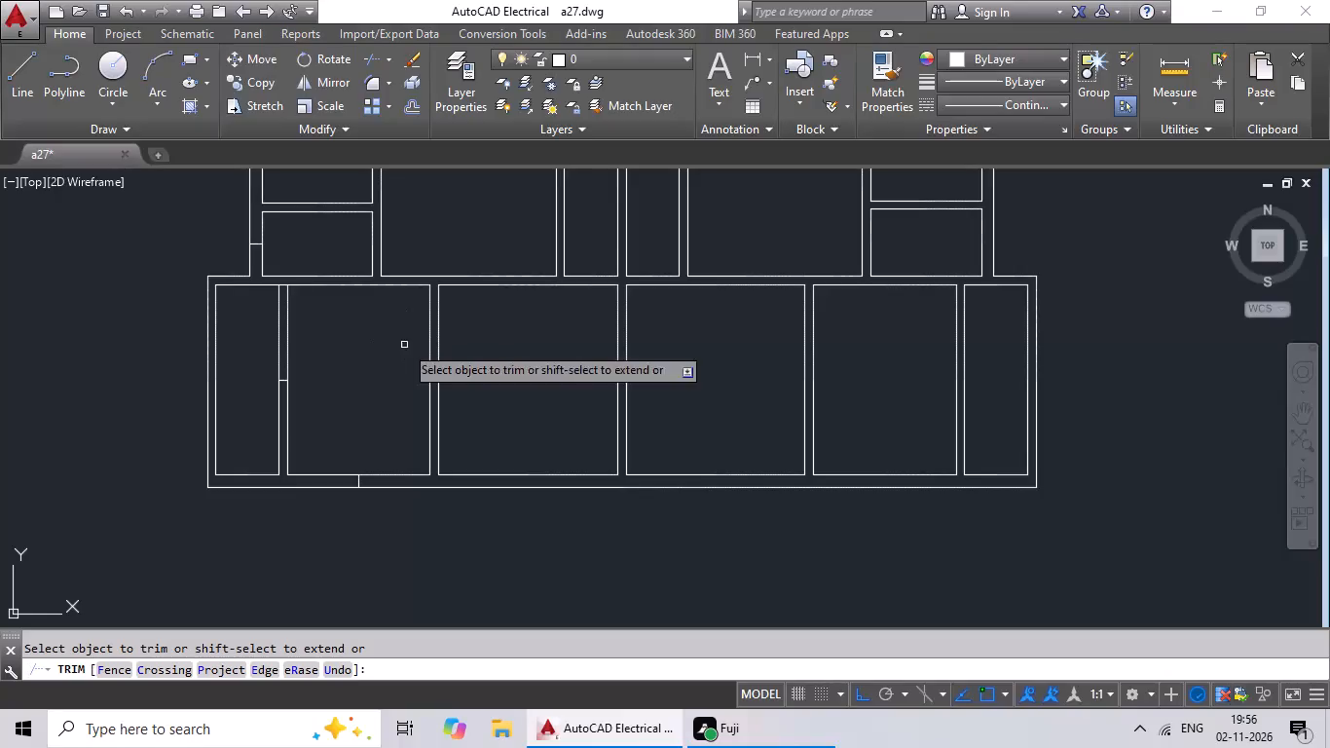
{"action": "scroll", "coordinate": [282, 280], "scroll_direction": "up", "scroll_amount": 5}
{"action": "left_click_drag", "start_coordinate": [281, 285], "coordinate": [287, 384]}
{"action": "left_click", "coordinate": [287, 384]}
{"action": "scroll", "coordinate": [326, 356], "scroll_direction": "down", "scroll_amount": 4}
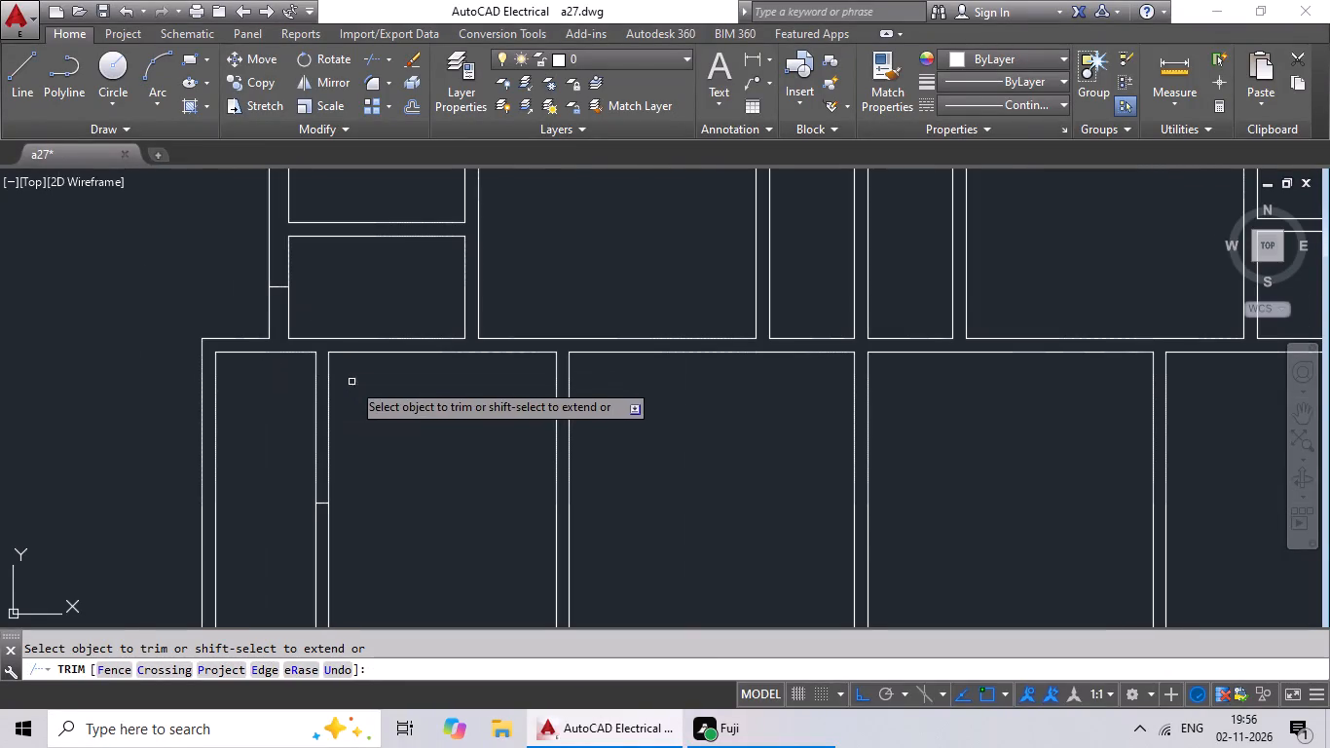
{"action": "key", "text": "Escape"}
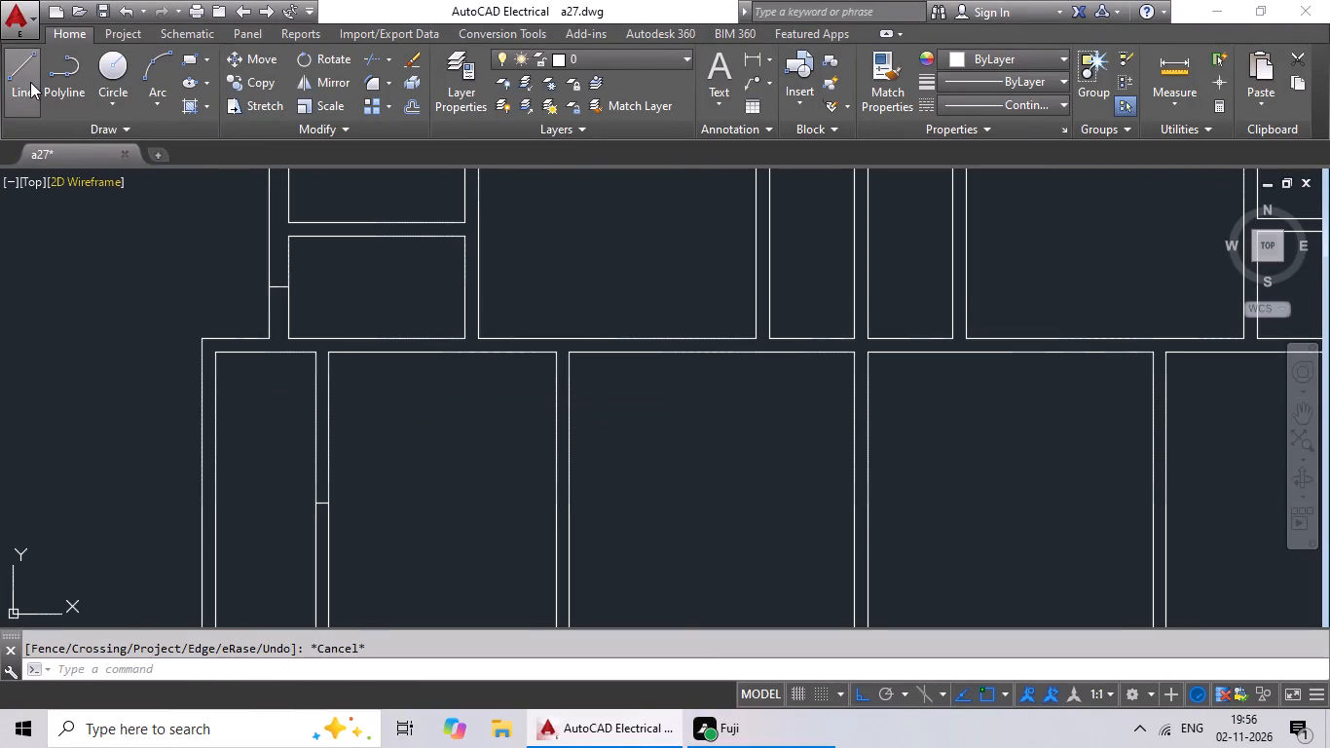
Draw a line across the bottom outer wall at the middle of the bottom row's third room from the left.
{"action": "left_click_drag", "start_coordinate": [30, 82], "coordinate": [39, 93]}
{"action": "scroll", "coordinate": [407, 364], "scroll_direction": "down", "scroll_amount": 2}
{"action": "middle_click_drag", "start_coordinate": [413, 375], "coordinate": [301, 390]}
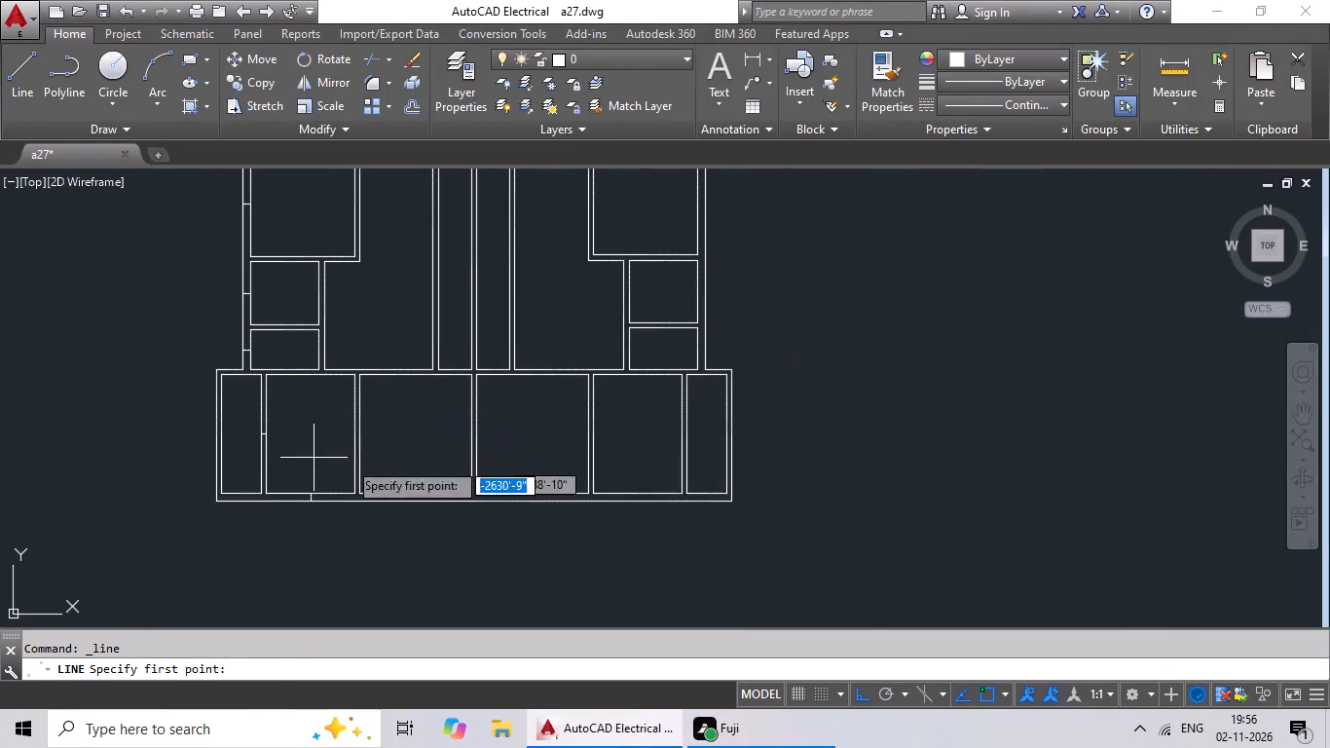
{"action": "middle_click_drag", "start_coordinate": [550, 468], "coordinate": [437, 445]}
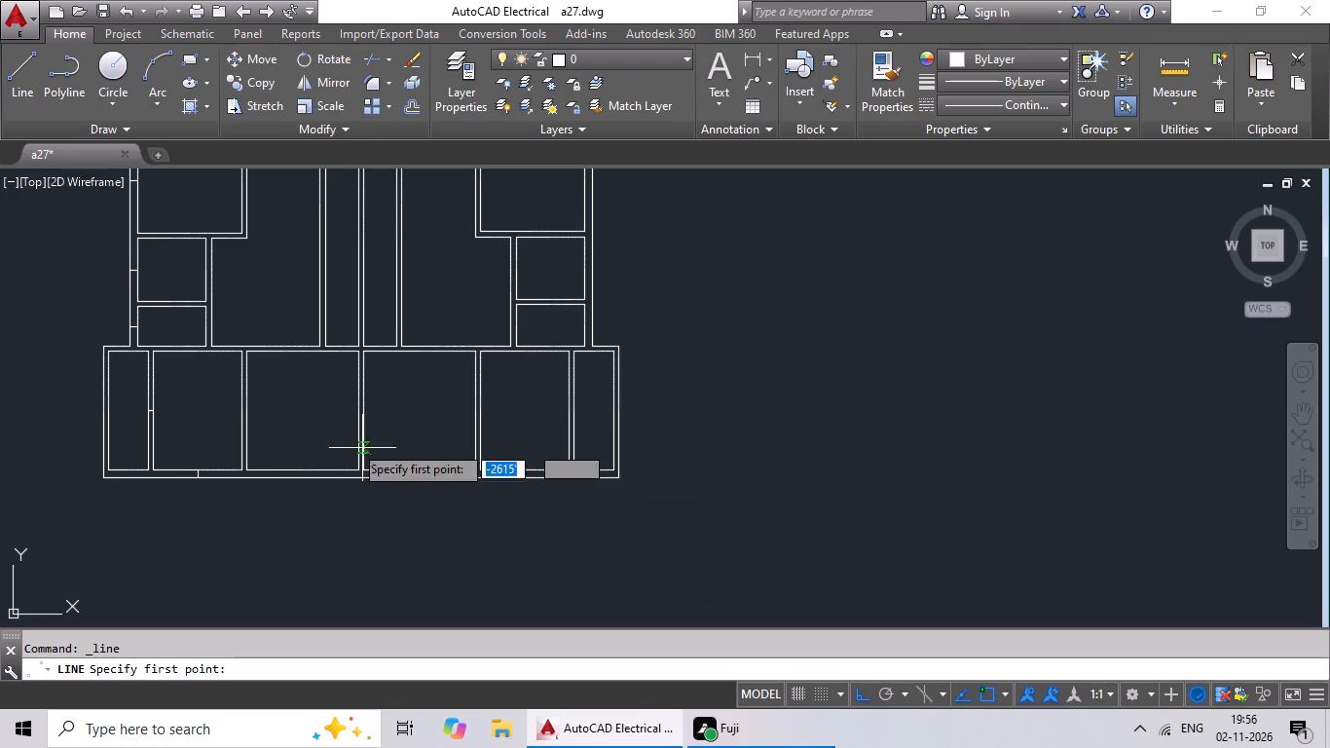
{"action": "middle_click_drag", "start_coordinate": [300, 417], "coordinate": [432, 357]}
{"action": "scroll", "coordinate": [401, 384], "scroll_direction": "up", "scroll_amount": 2}
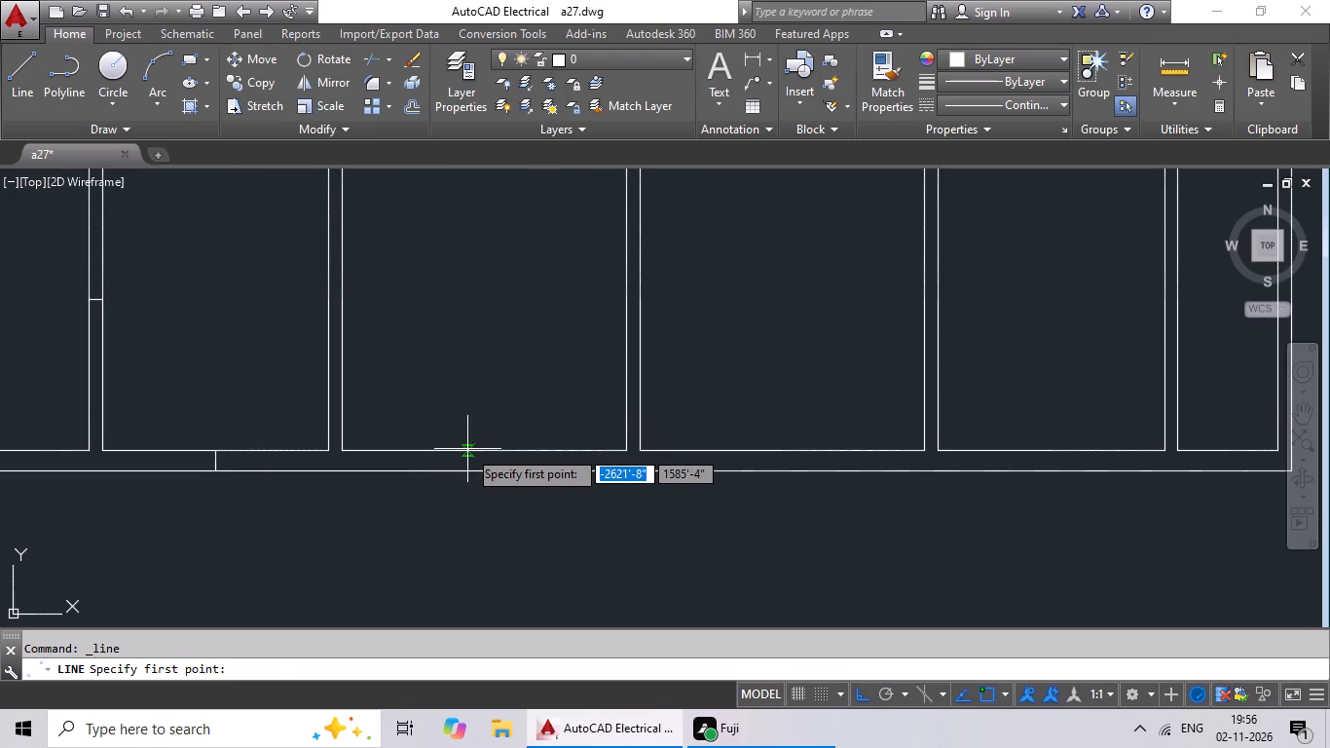
{"action": "left_click", "coordinate": [480, 451]}
{"action": "left_click", "coordinate": [486, 474]}
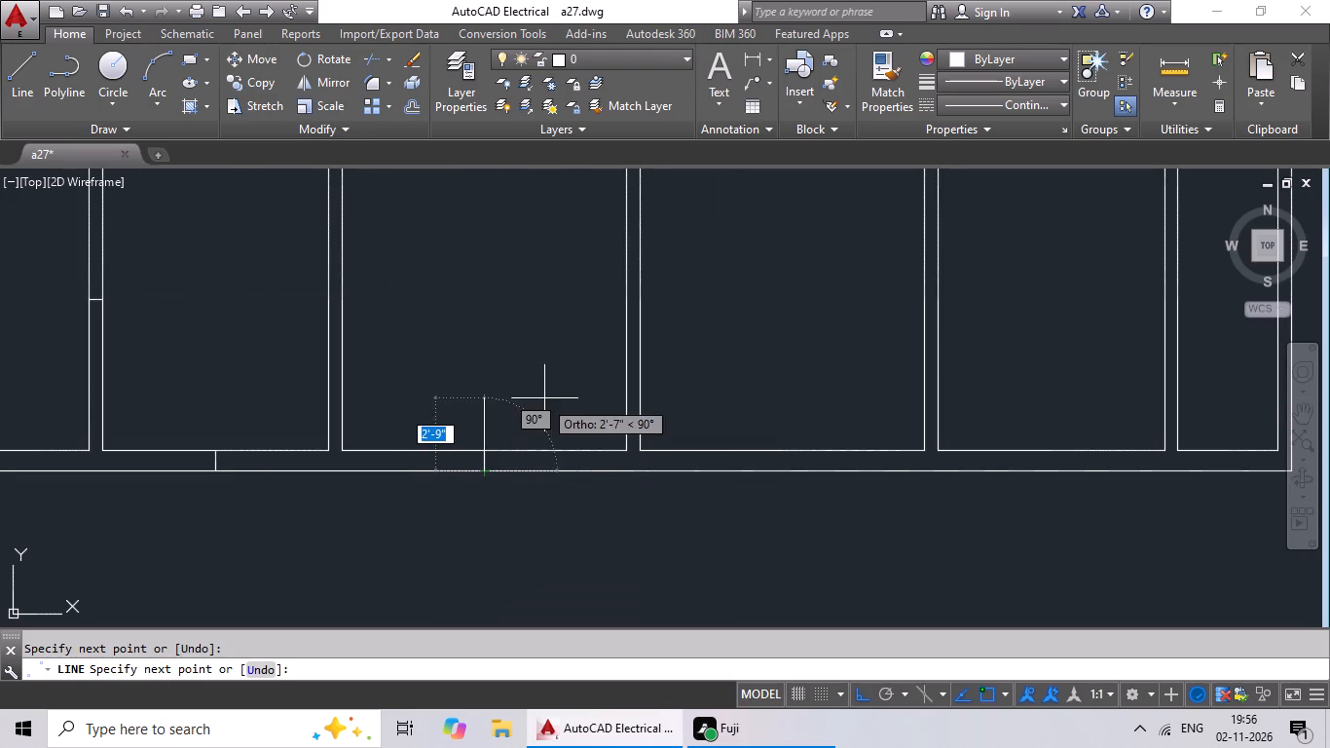
{"action": "key", "text": "Escape"}
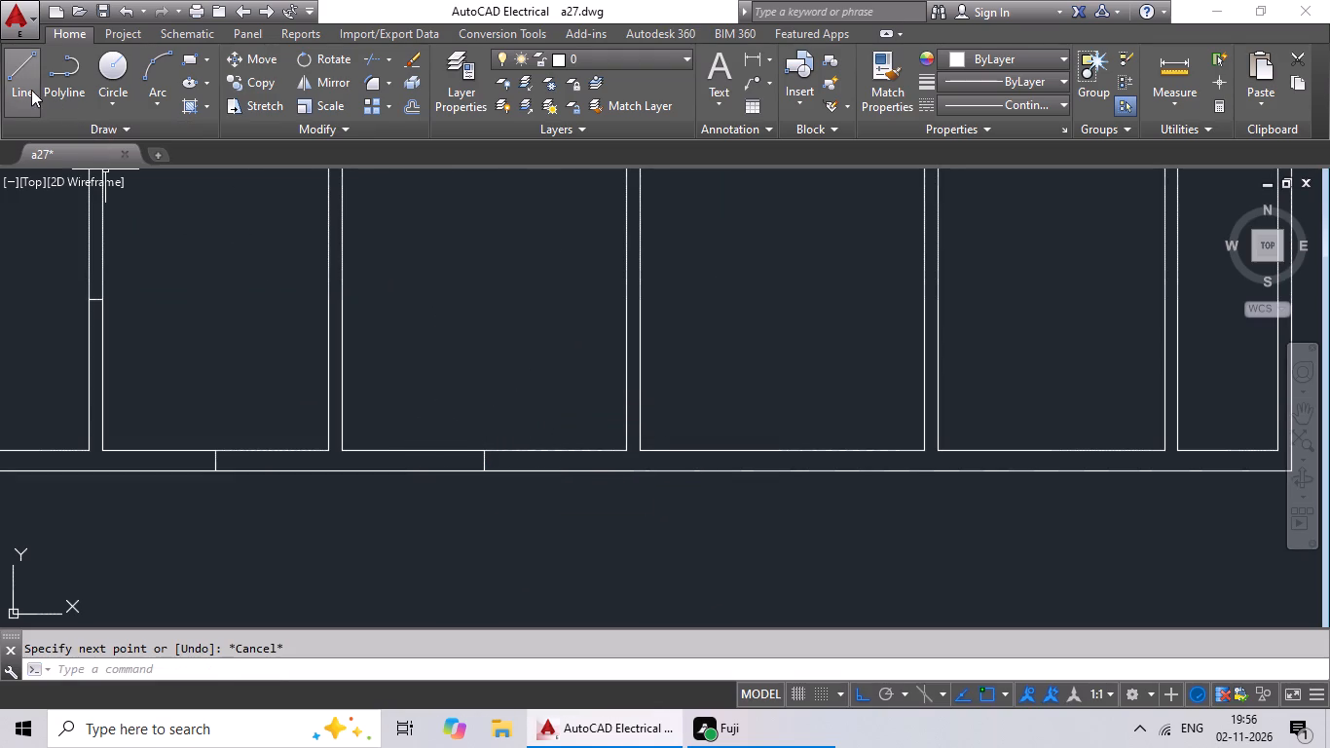
Draw a line across the bottom outer wall at the middle of the bottom row's fourth room from the left.
{"action": "left_click", "coordinate": [26, 87]}
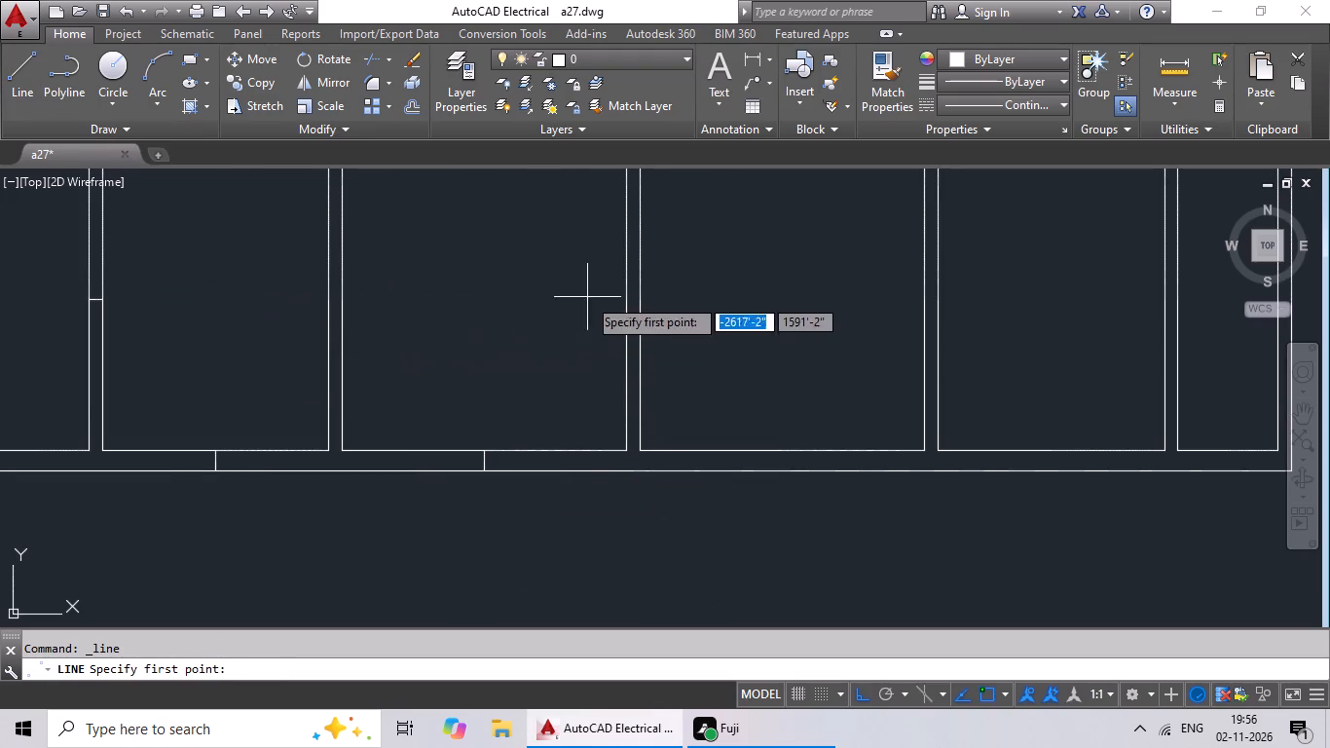
{"action": "scroll", "coordinate": [586, 300], "scroll_direction": "down", "scroll_amount": 2}
{"action": "middle_click_drag", "start_coordinate": [582, 307], "coordinate": [545, 395]}
{"action": "middle_click_drag", "start_coordinate": [687, 415], "coordinate": [615, 415]}
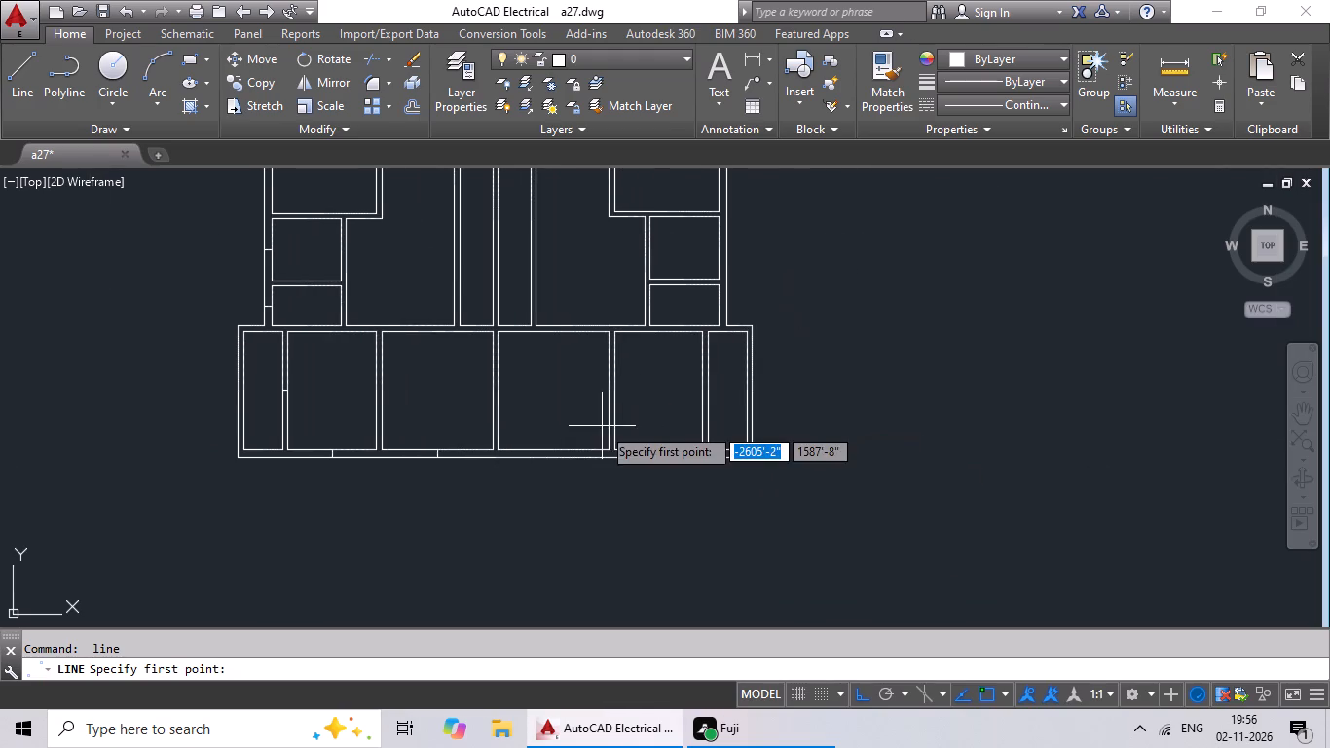
{"action": "middle_click_drag", "start_coordinate": [608, 424], "coordinate": [610, 381]}
{"action": "scroll", "coordinate": [631, 442], "scroll_direction": "up", "scroll_amount": 2}
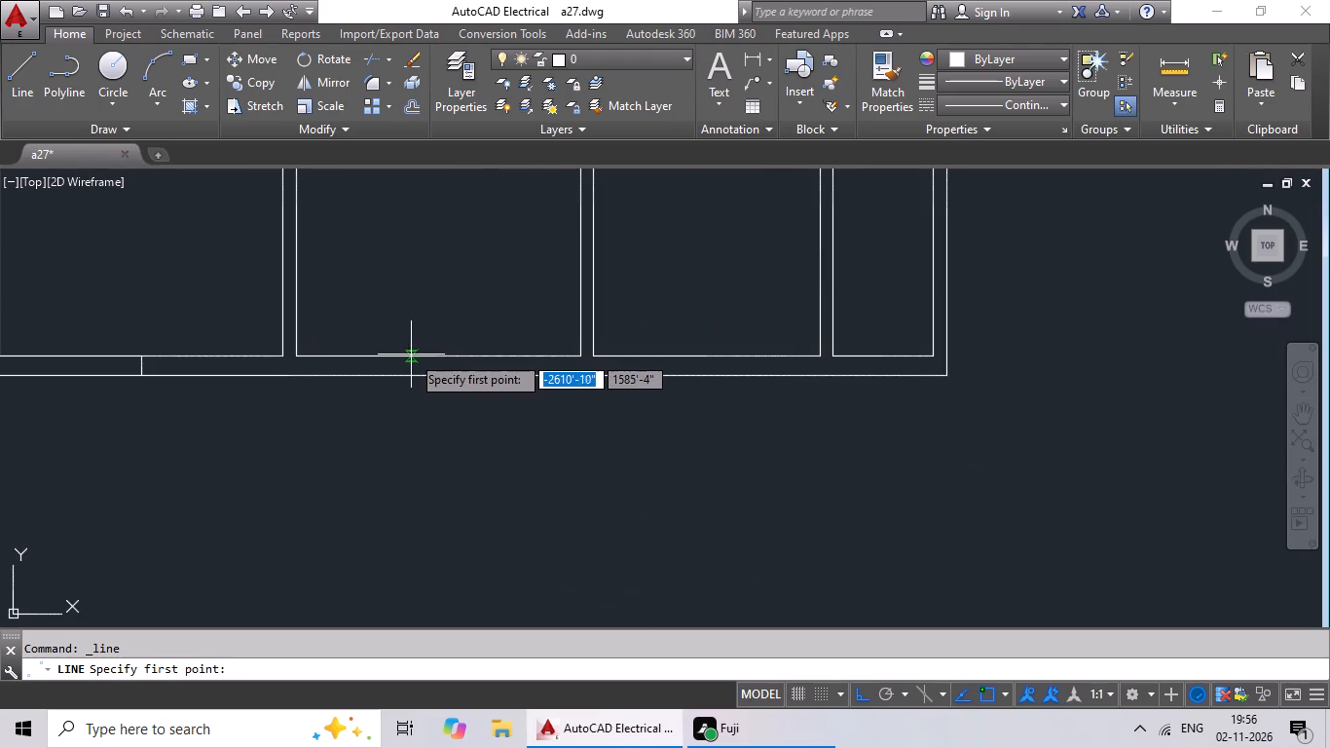
{"action": "scroll", "coordinate": [421, 363], "scroll_direction": "down", "scroll_amount": 2}
{"action": "left_click", "coordinate": [434, 359]}
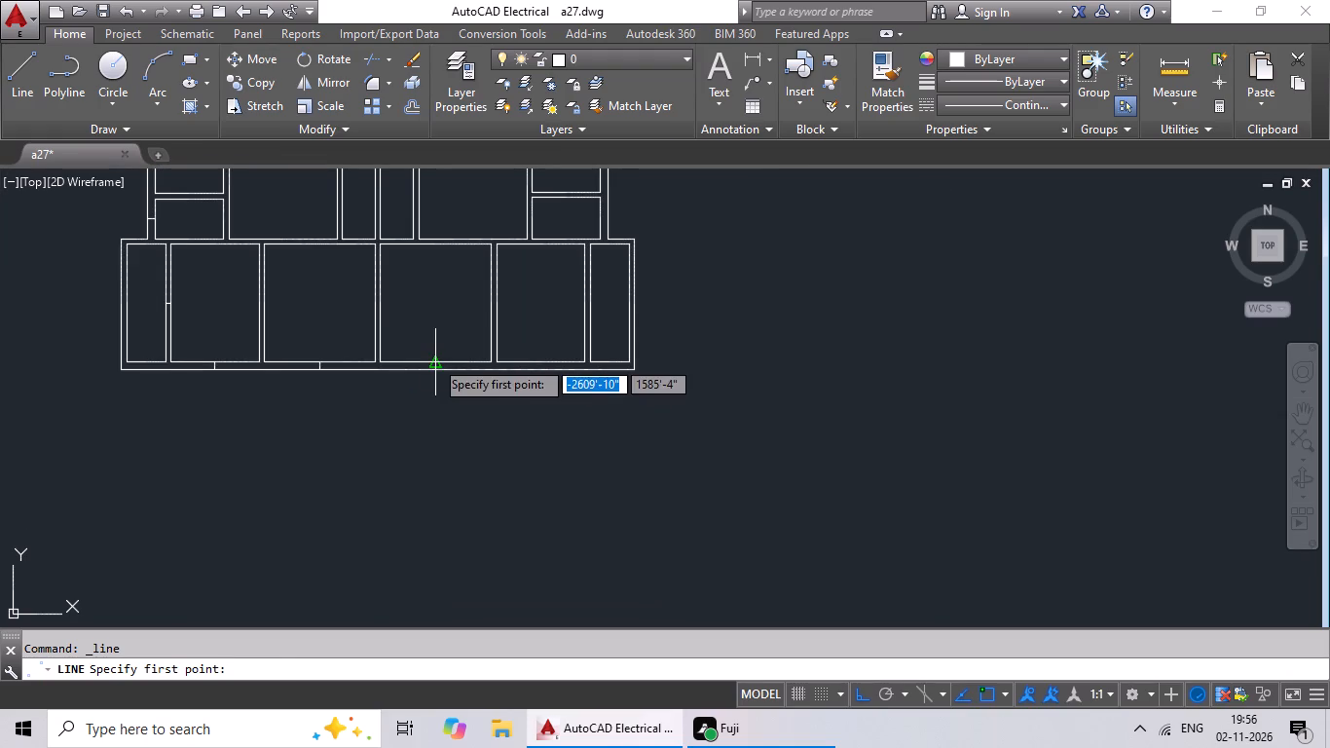
{"action": "scroll", "coordinate": [437, 378], "scroll_direction": "up", "scroll_amount": 4}
{"action": "left_click", "coordinate": [416, 316]}
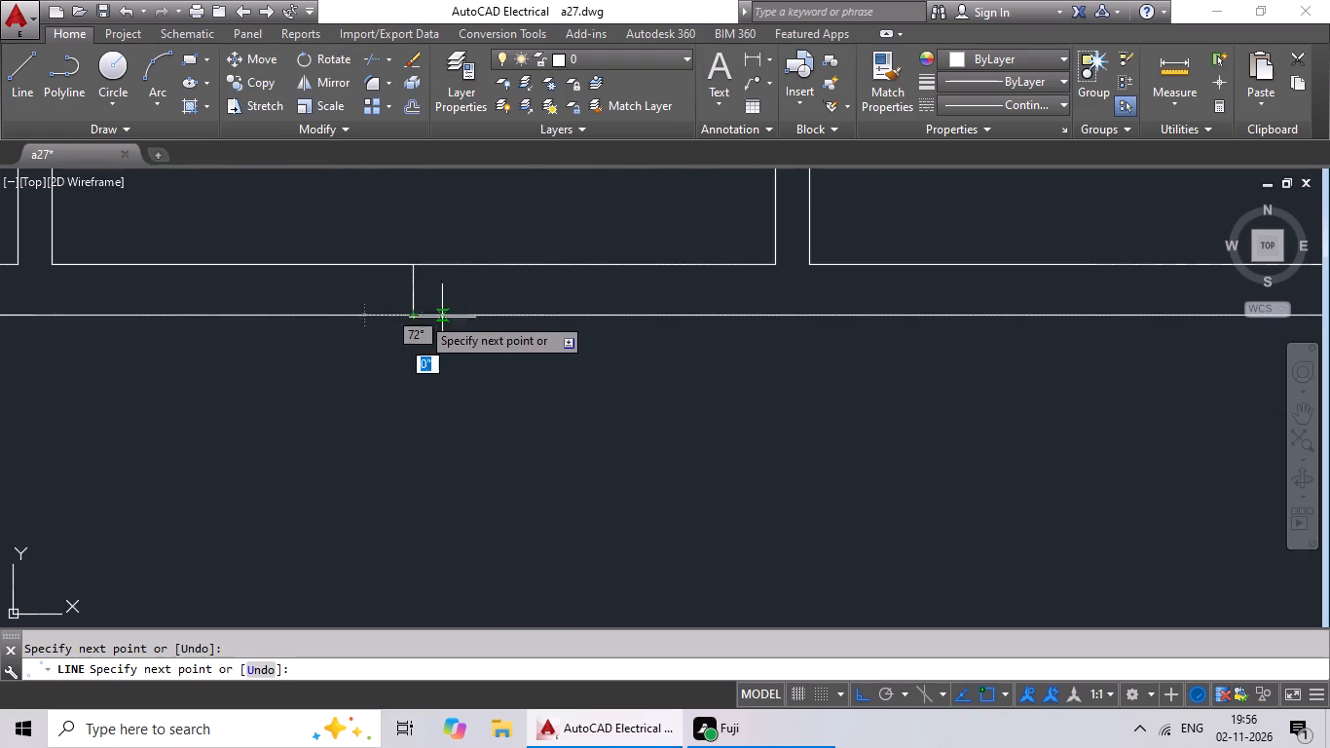
{"action": "key", "text": "Escape"}
Draw a line across the bottom outer wall at the middle of the bottom row's fifth room from the left.
{"action": "left_click", "coordinate": [20, 96]}
{"action": "scroll", "coordinate": [381, 314], "scroll_direction": "down", "scroll_amount": 2}
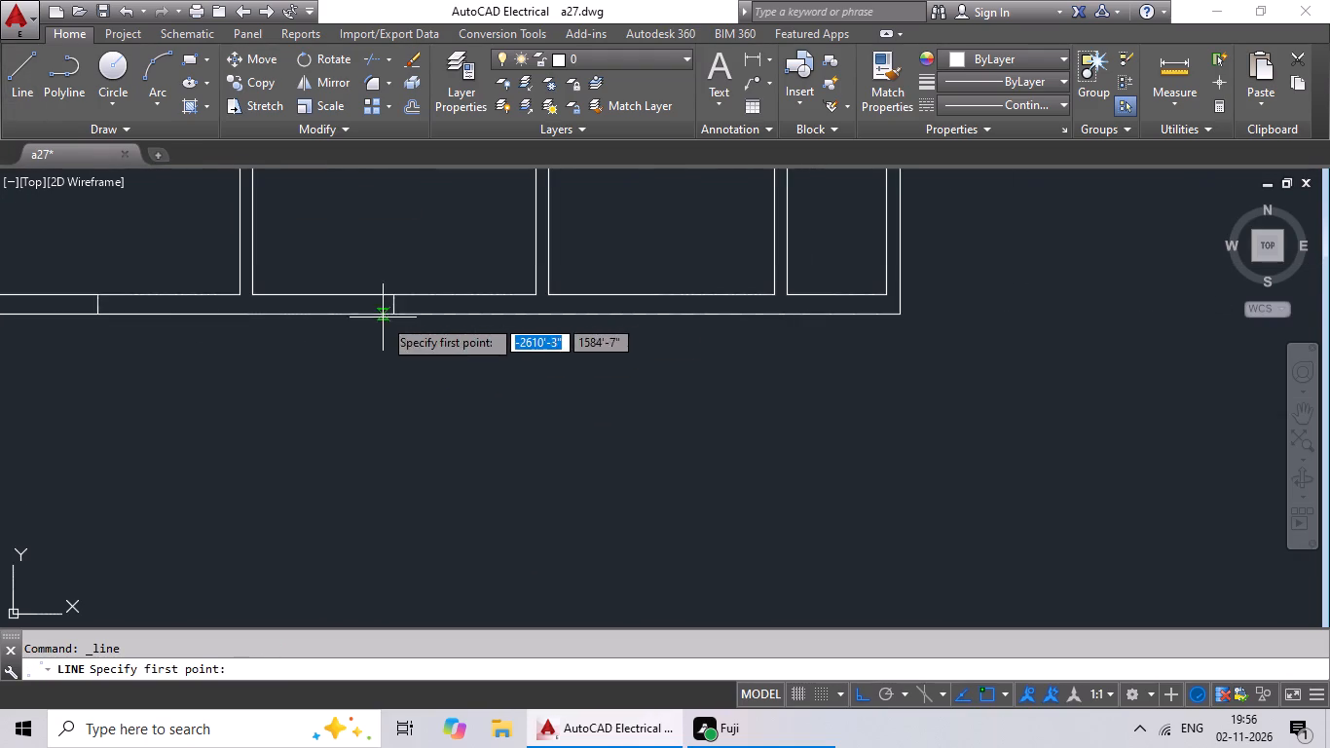
{"action": "middle_click_drag", "start_coordinate": [389, 318], "coordinate": [278, 394]}
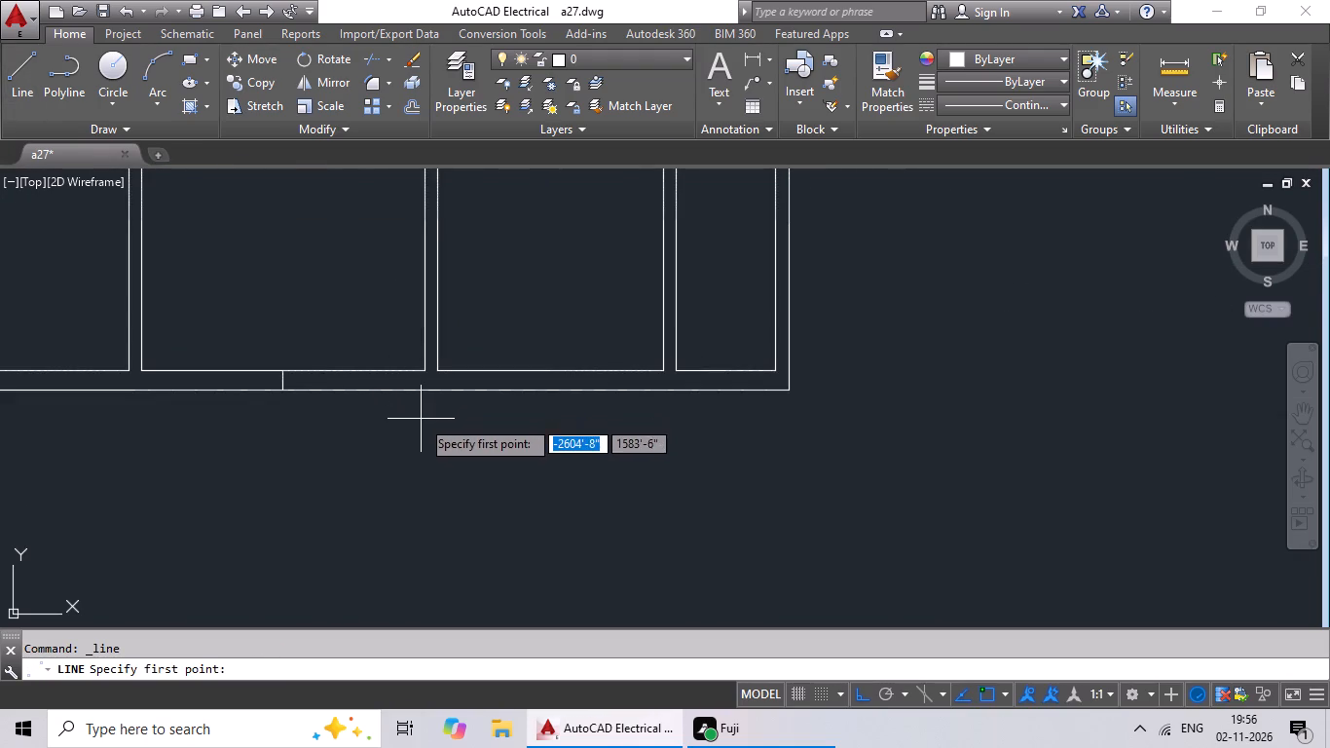
{"action": "left_click", "coordinate": [550, 366]}
{"action": "left_click_drag", "start_coordinate": [552, 393], "coordinate": [590, 376]}
{"action": "key", "text": "Escape"}
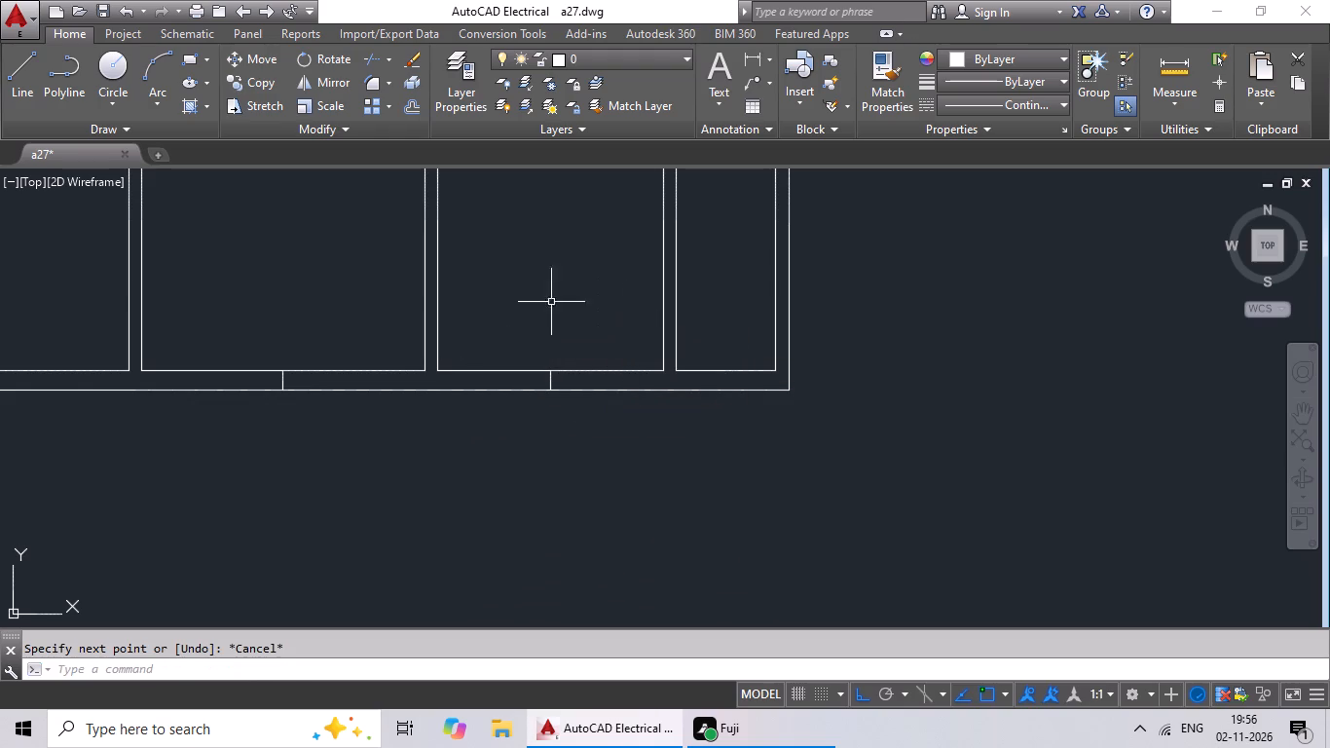
Draw a line across the partition between the bottom row's fifth and sixth rooms from the left, at mid-height.
{"action": "left_click", "coordinate": [10, 82]}
{"action": "scroll", "coordinate": [562, 328], "scroll_direction": "down", "scroll_amount": 2}
{"action": "middle_click_drag", "start_coordinate": [569, 325], "coordinate": [549, 378]}
{"action": "scroll", "coordinate": [574, 330], "scroll_direction": "up", "scroll_amount": 2}
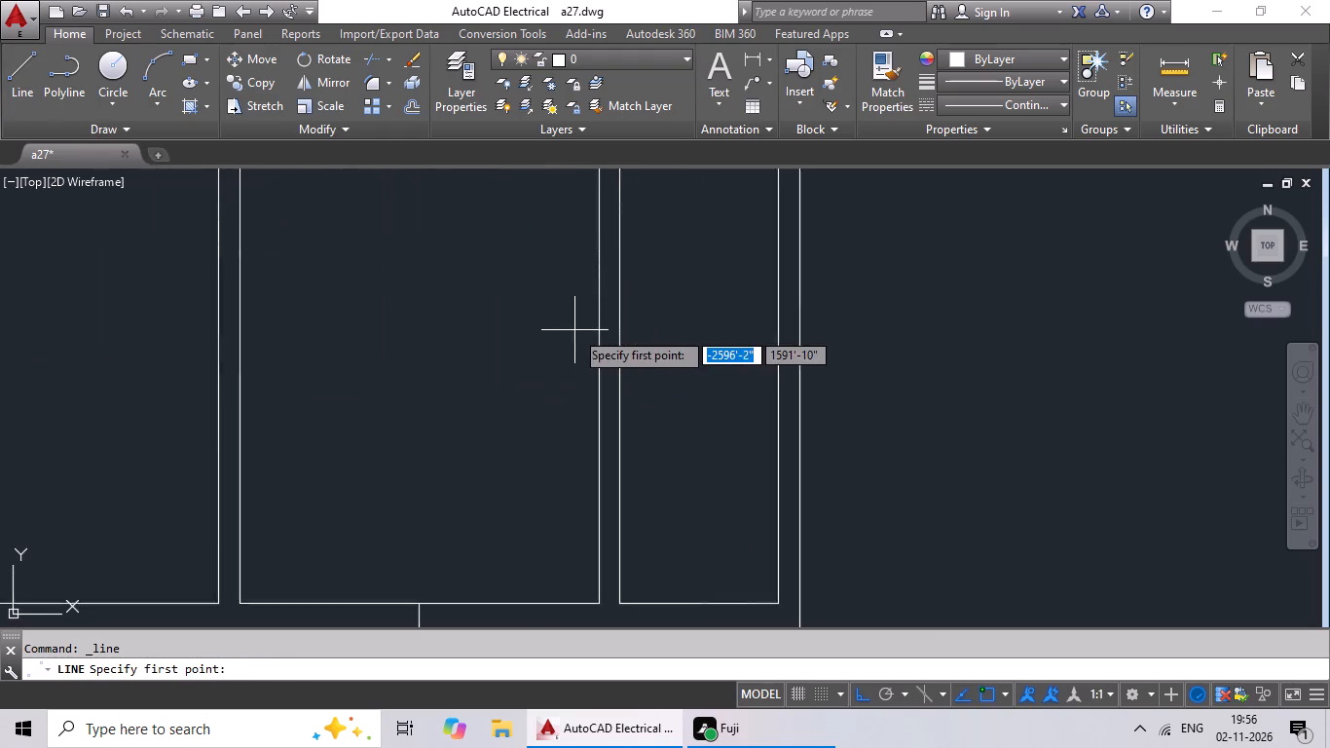
{"action": "scroll", "coordinate": [574, 330], "scroll_direction": "up", "scroll_amount": 2}
{"action": "left_click", "coordinate": [611, 384]}
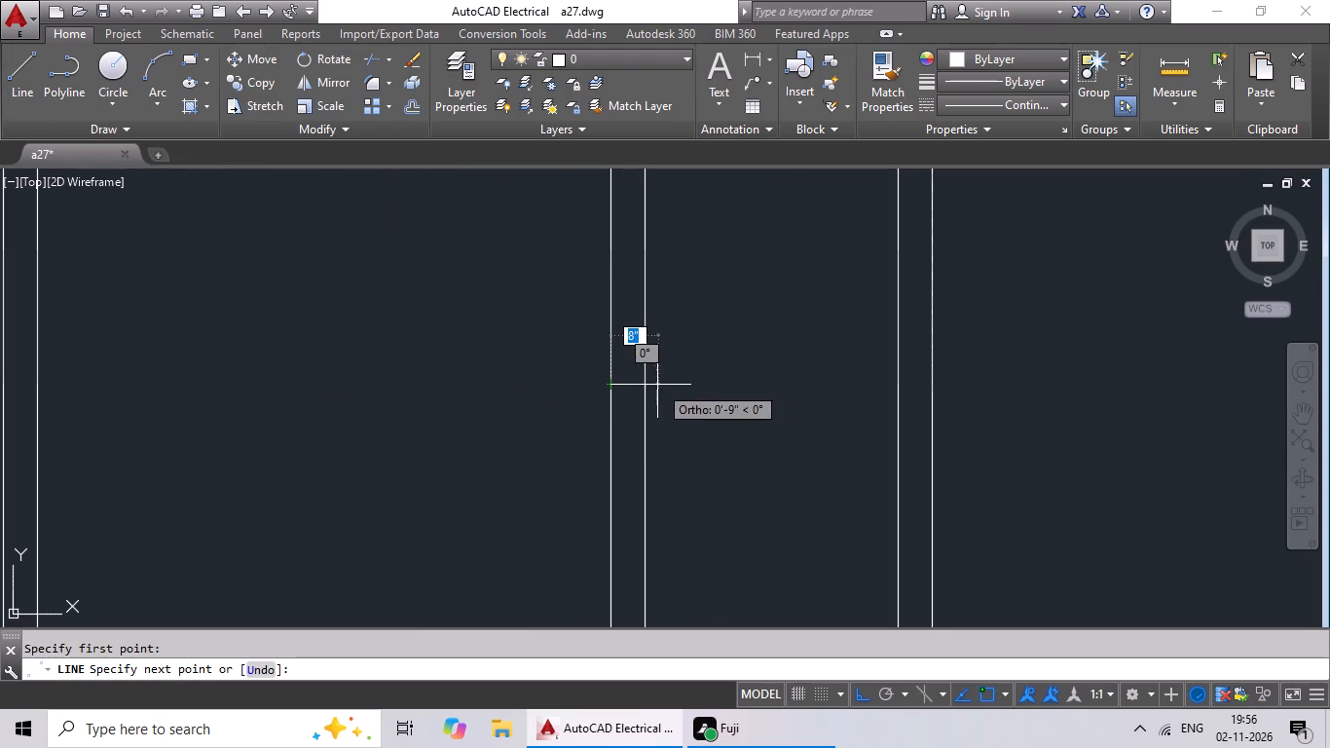
{"action": "left_click", "coordinate": [642, 384]}
{"action": "key", "text": "Escape"}
Draw a line across the right outer wall at mid-height of the right wing's lowest room, just above the bottom row.
{"action": "scroll", "coordinate": [520, 371], "scroll_direction": "down", "scroll_amount": 2}
{"action": "middle_click_drag", "start_coordinate": [520, 370], "coordinate": [683, 351]}
{"action": "scroll", "coordinate": [675, 358], "scroll_direction": "down", "scroll_amount": 2}
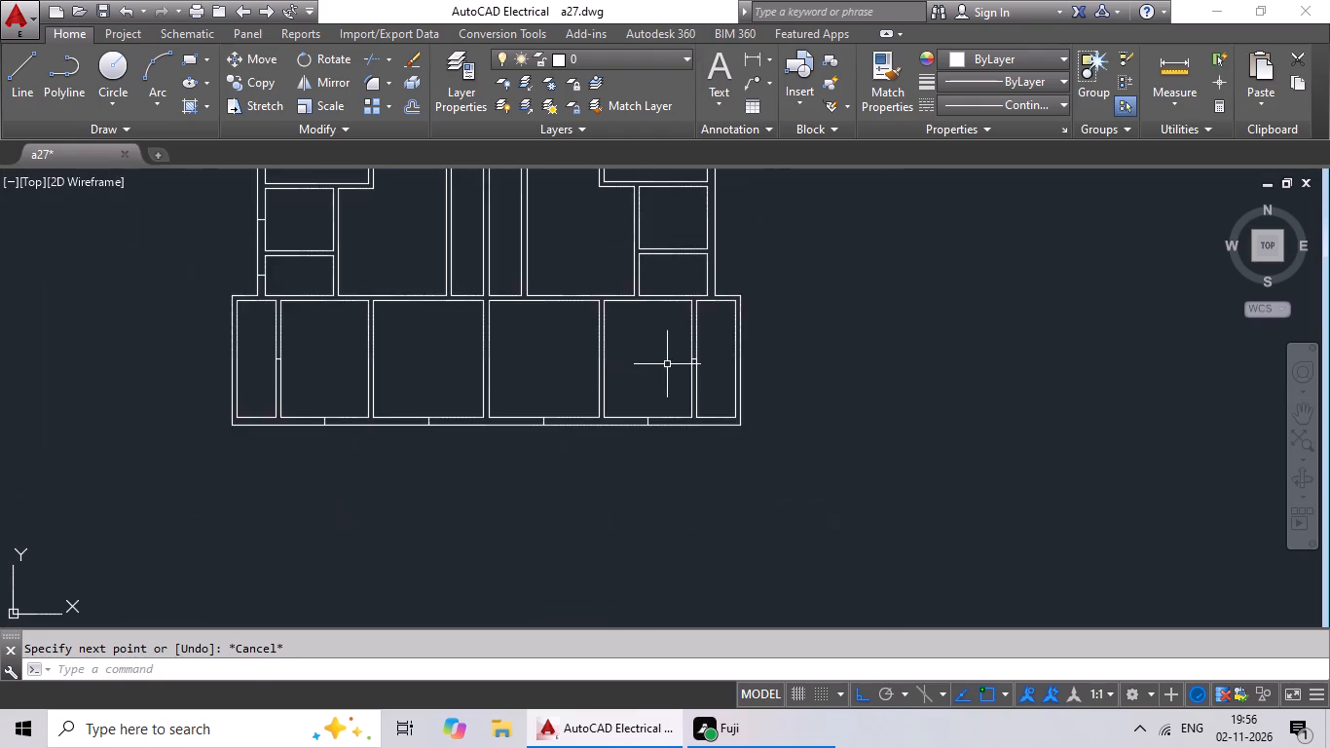
{"action": "middle_click_drag", "start_coordinate": [663, 364], "coordinate": [643, 441]}
{"action": "left_click", "coordinate": [19, 85]}
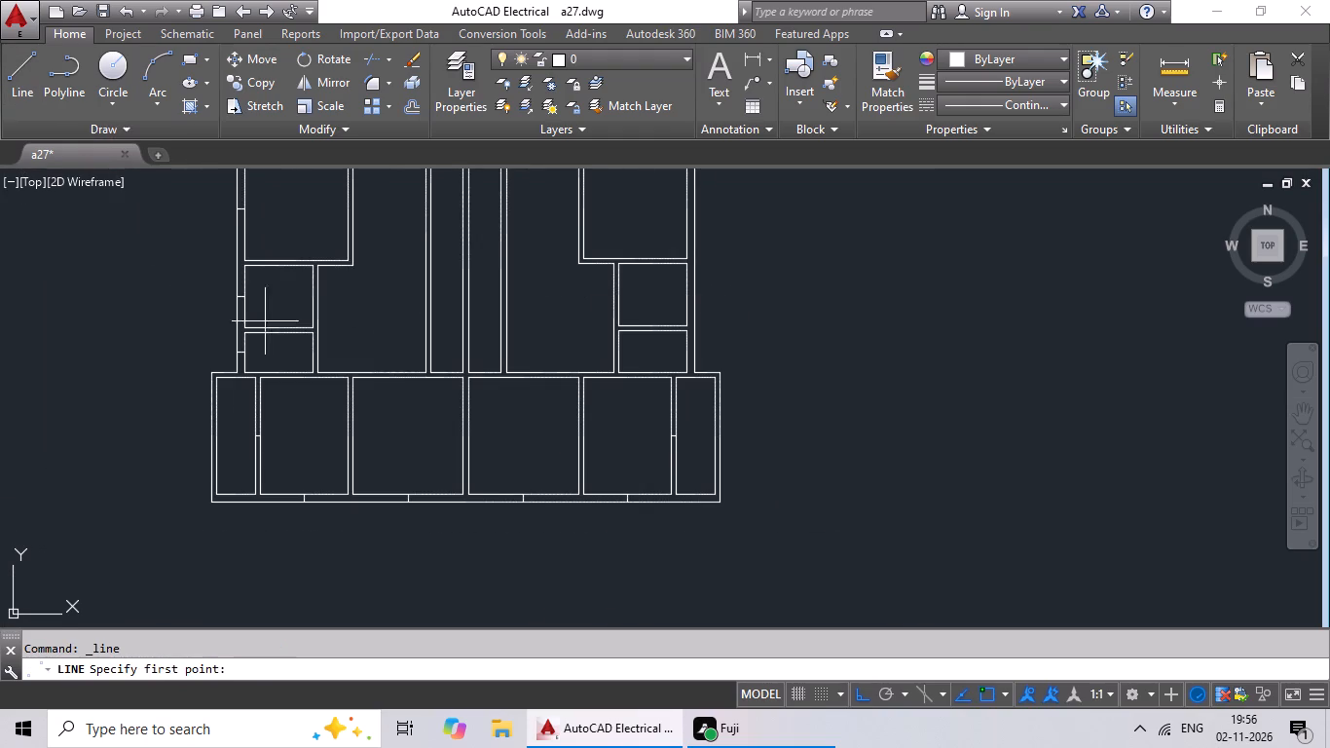
{"action": "middle_click_drag", "start_coordinate": [515, 412], "coordinate": [463, 474]}
{"action": "scroll", "coordinate": [683, 401], "scroll_direction": "up", "scroll_amount": 3}
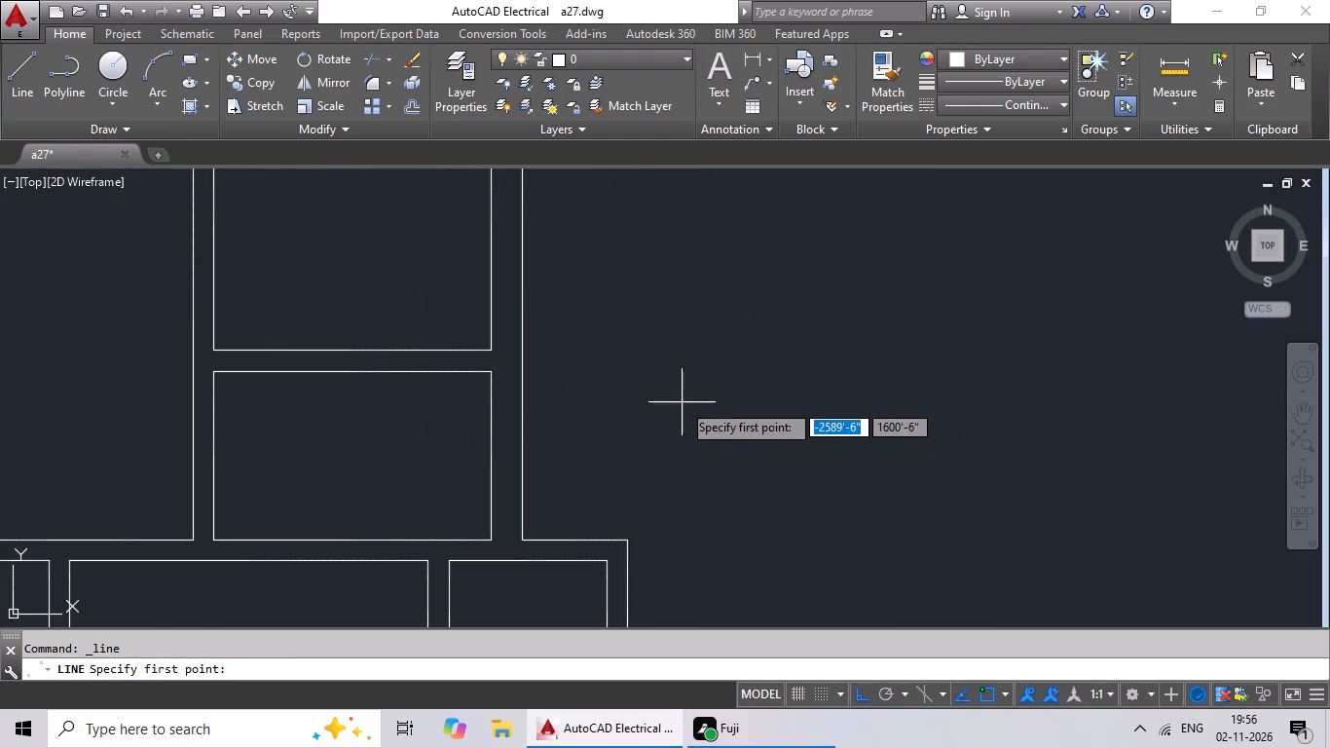
{"action": "left_click", "coordinate": [488, 457]}
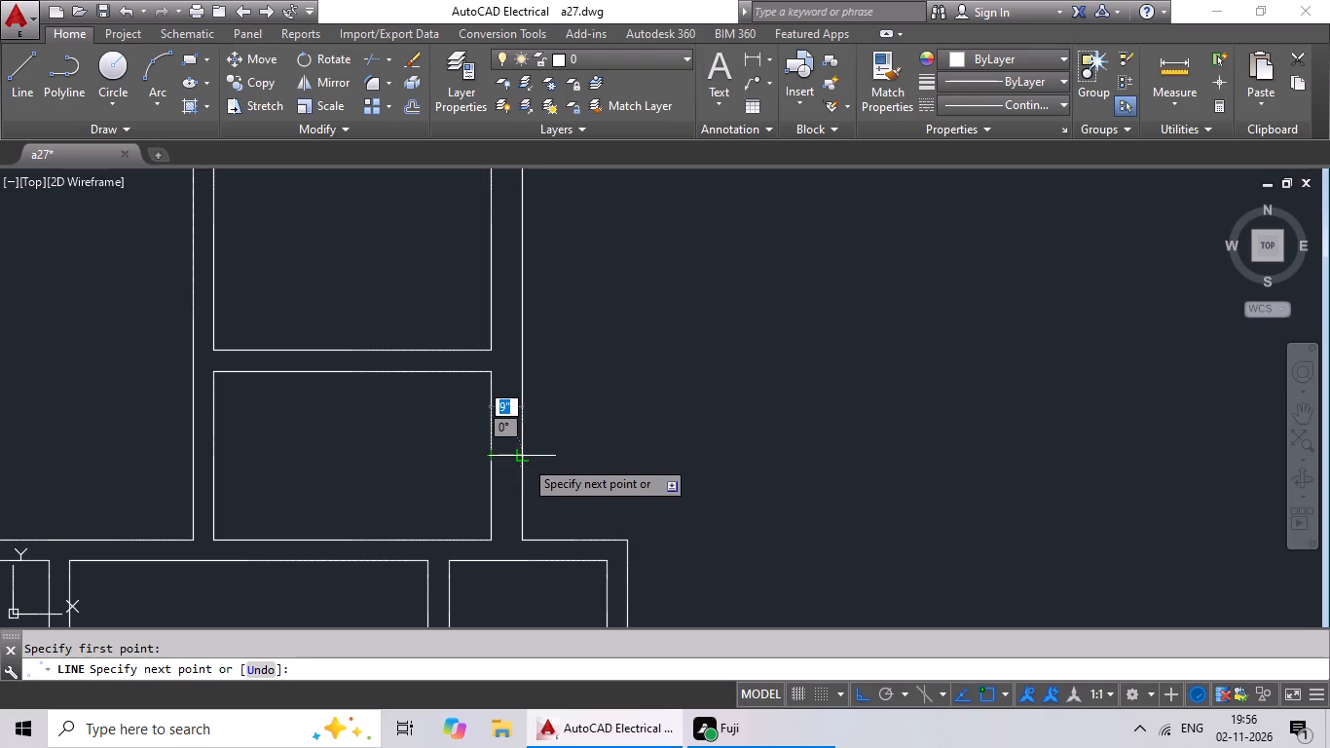
{"action": "left_click", "coordinate": [524, 459]}
{"action": "key", "text": "Escape"}
Draw a line across the right outer wall at mid-height of the right wing's second-lowest room above the bottom row.
{"action": "left_click", "coordinate": [30, 89]}
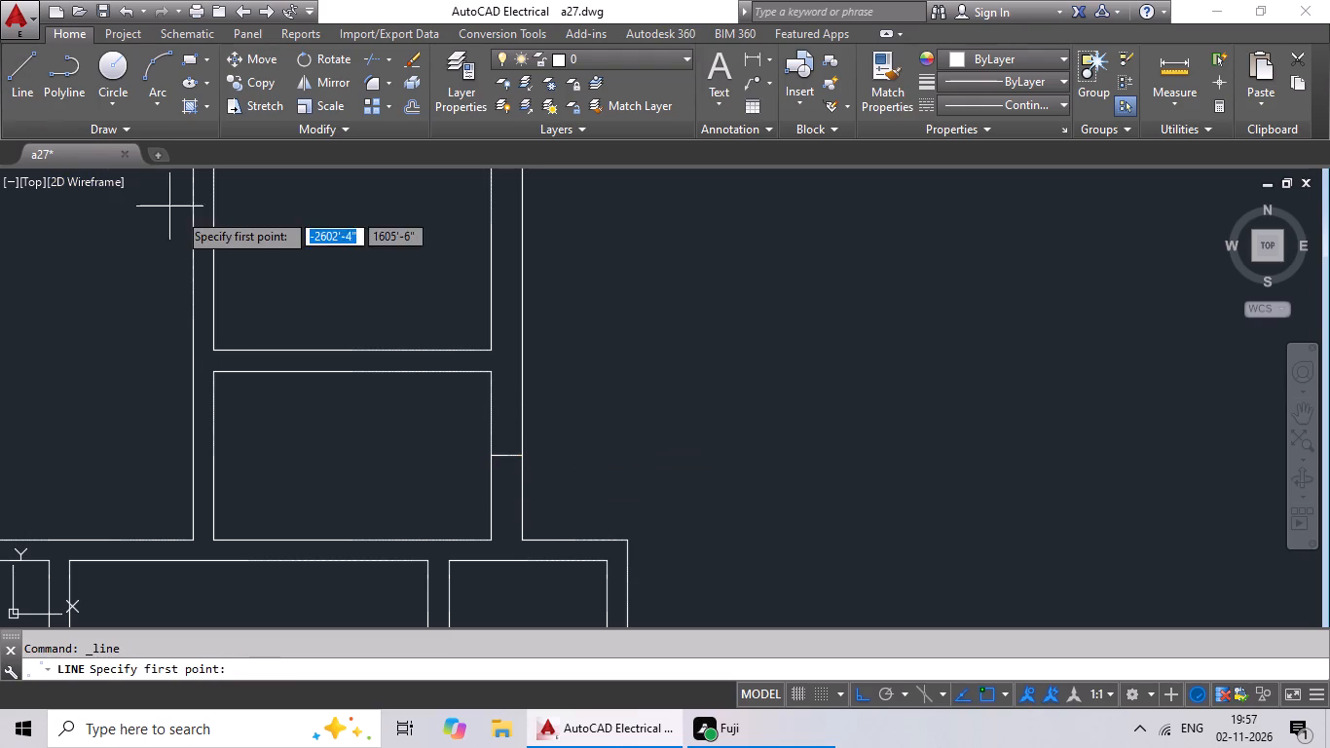
{"action": "middle_click_drag", "start_coordinate": [208, 216], "coordinate": [203, 263]}
{"action": "middle_click_drag", "start_coordinate": [330, 306], "coordinate": [303, 504]}
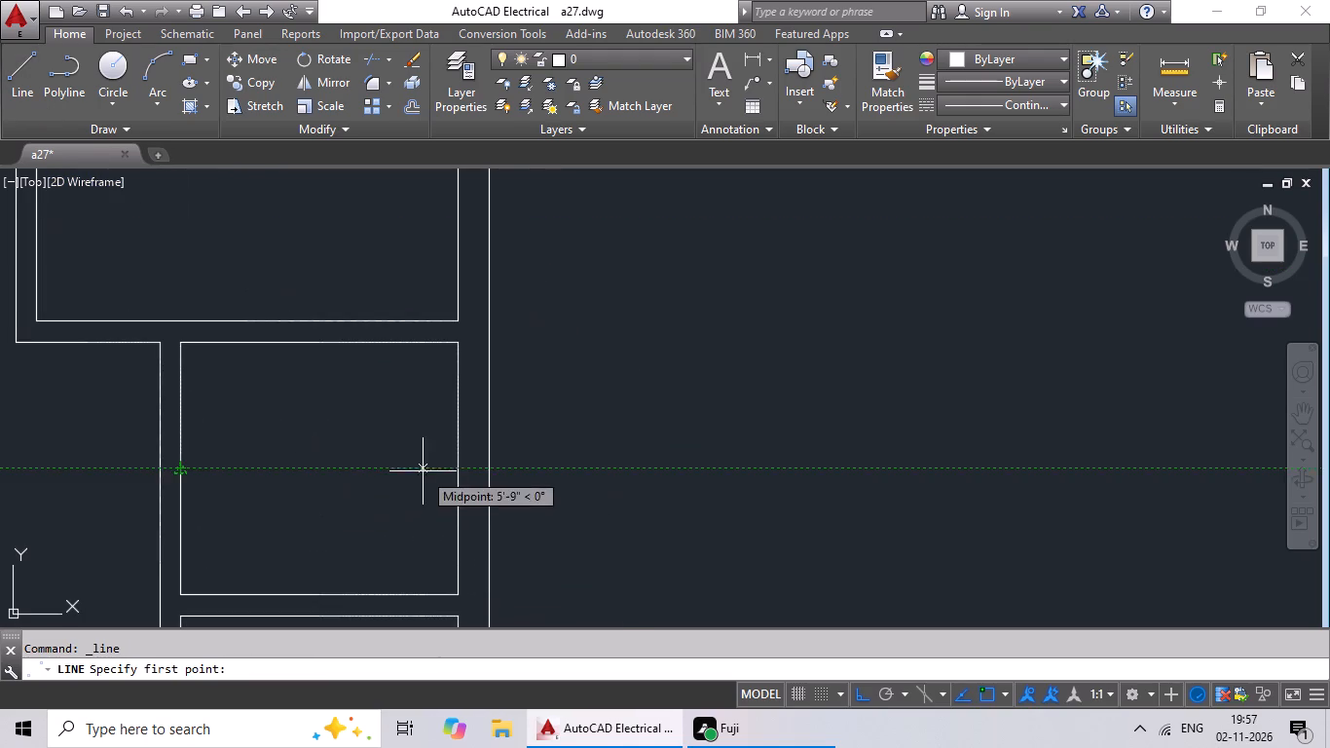
{"action": "middle_click_drag", "start_coordinate": [423, 467], "coordinate": [445, 373]}
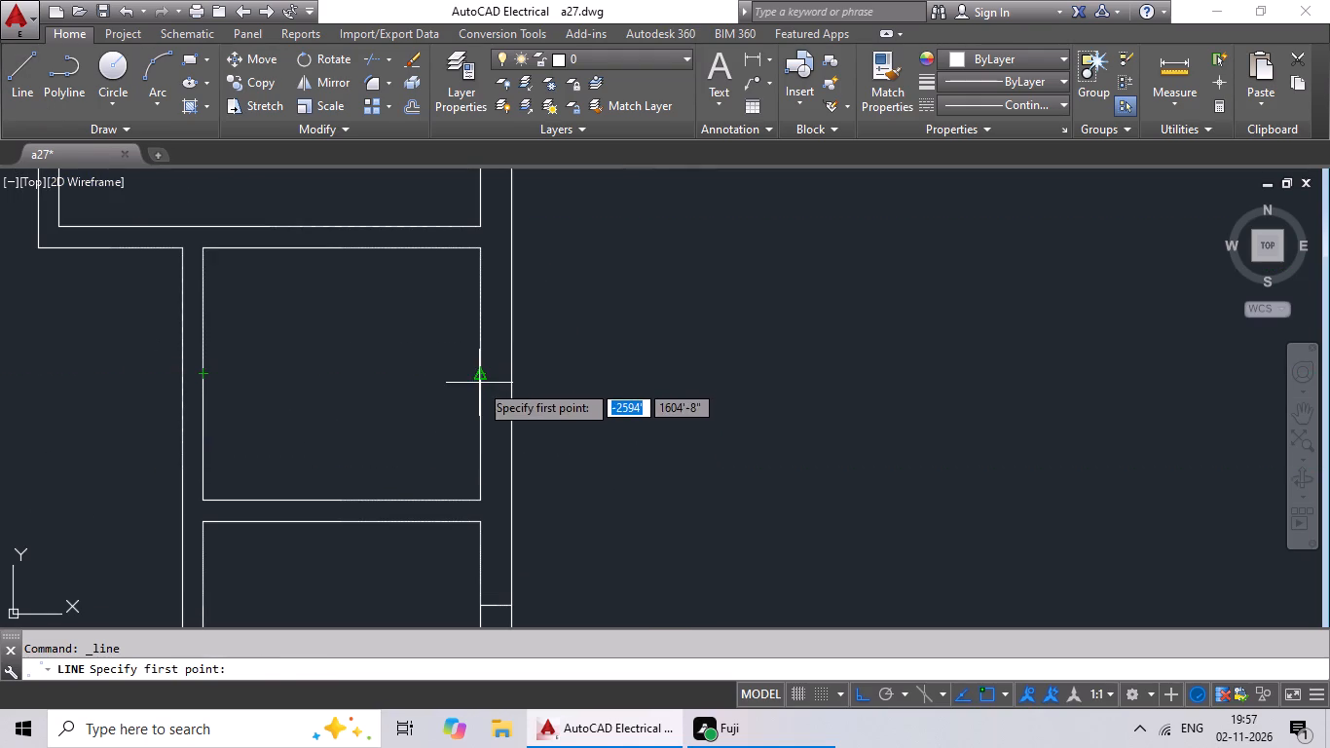
{"action": "left_click", "coordinate": [482, 375]}
{"action": "left_click", "coordinate": [508, 372]}
{"action": "key", "text": "Escape"}
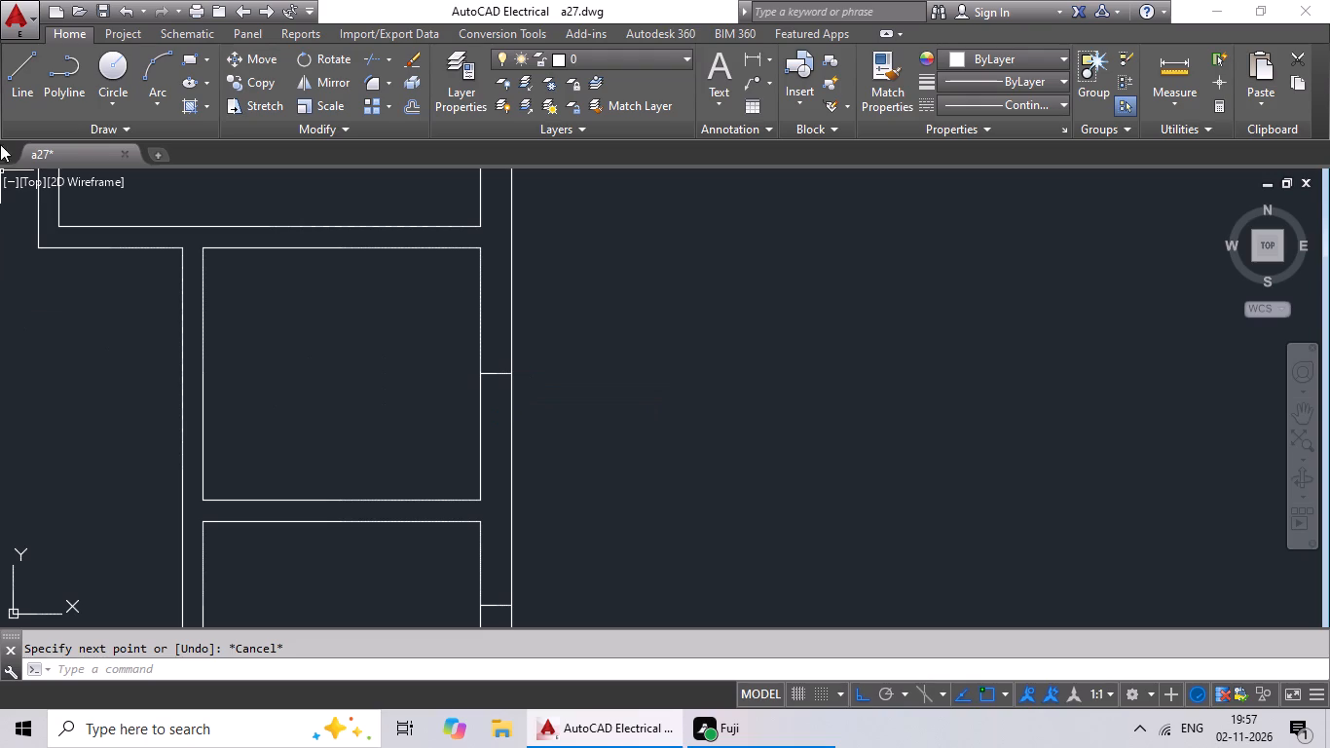
Draw a line across the right outer wall at mid-height of the large room below the right wing's pair of small rooms.
{"action": "left_click", "coordinate": [19, 106]}
{"action": "scroll", "coordinate": [444, 487], "scroll_direction": "down", "scroll_amount": 2}
{"action": "middle_click_drag", "start_coordinate": [432, 417], "coordinate": [427, 489]}
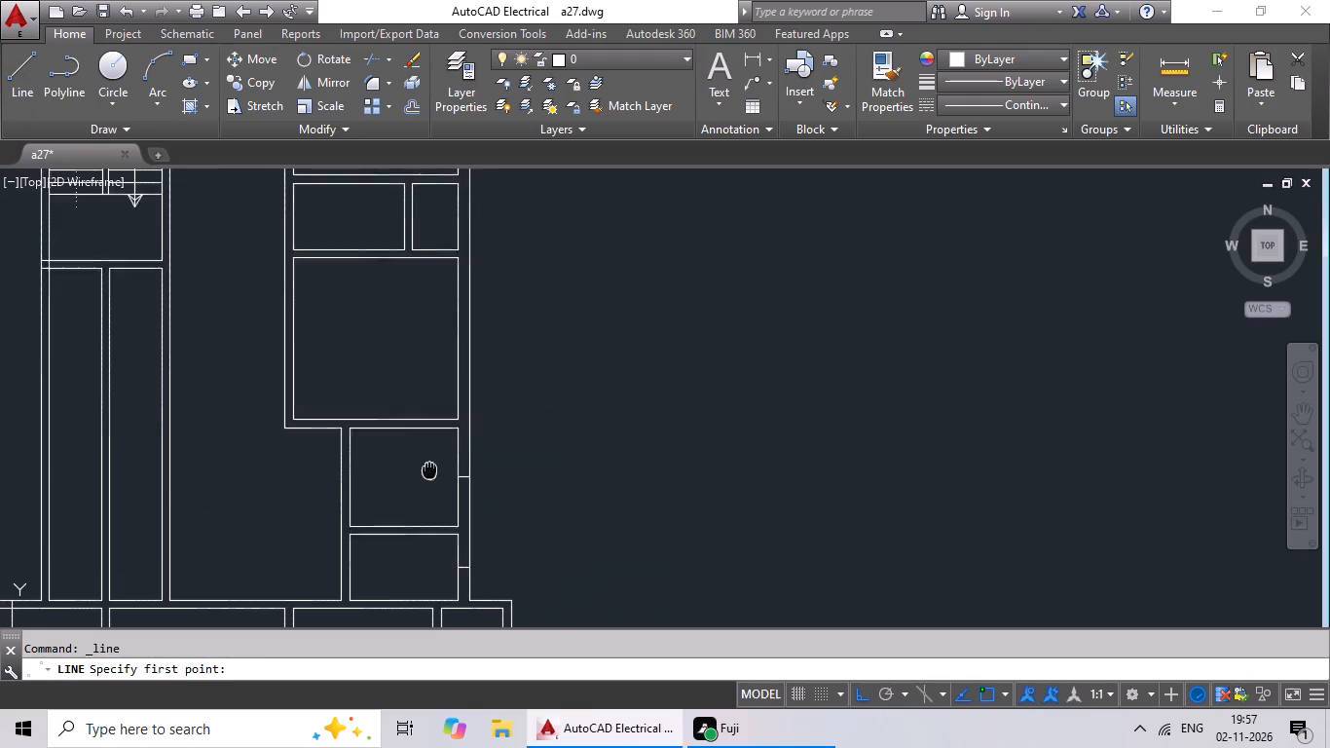
{"action": "middle_click_drag", "start_coordinate": [427, 489], "coordinate": [426, 497]}
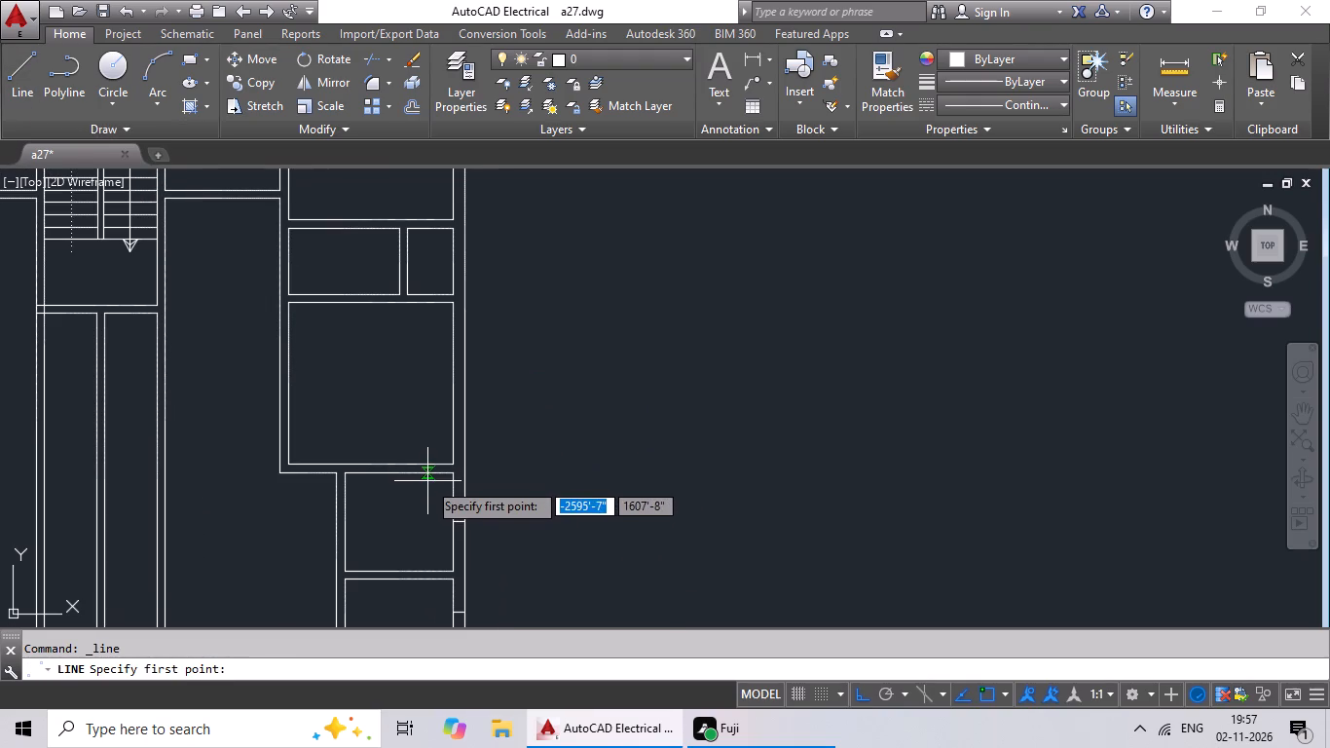
{"action": "middle_click_drag", "start_coordinate": [433, 425], "coordinate": [419, 506]}
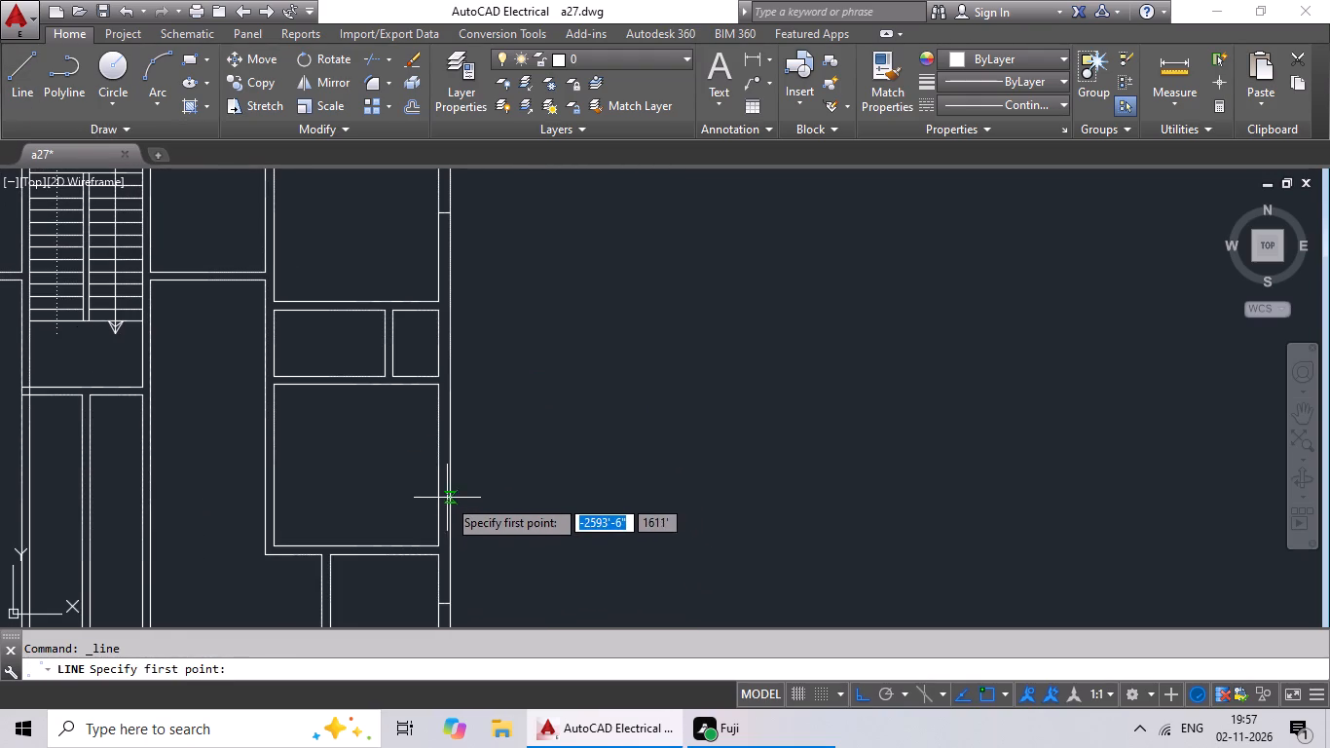
{"action": "left_click", "coordinate": [433, 465]}
{"action": "left_click", "coordinate": [446, 463]}
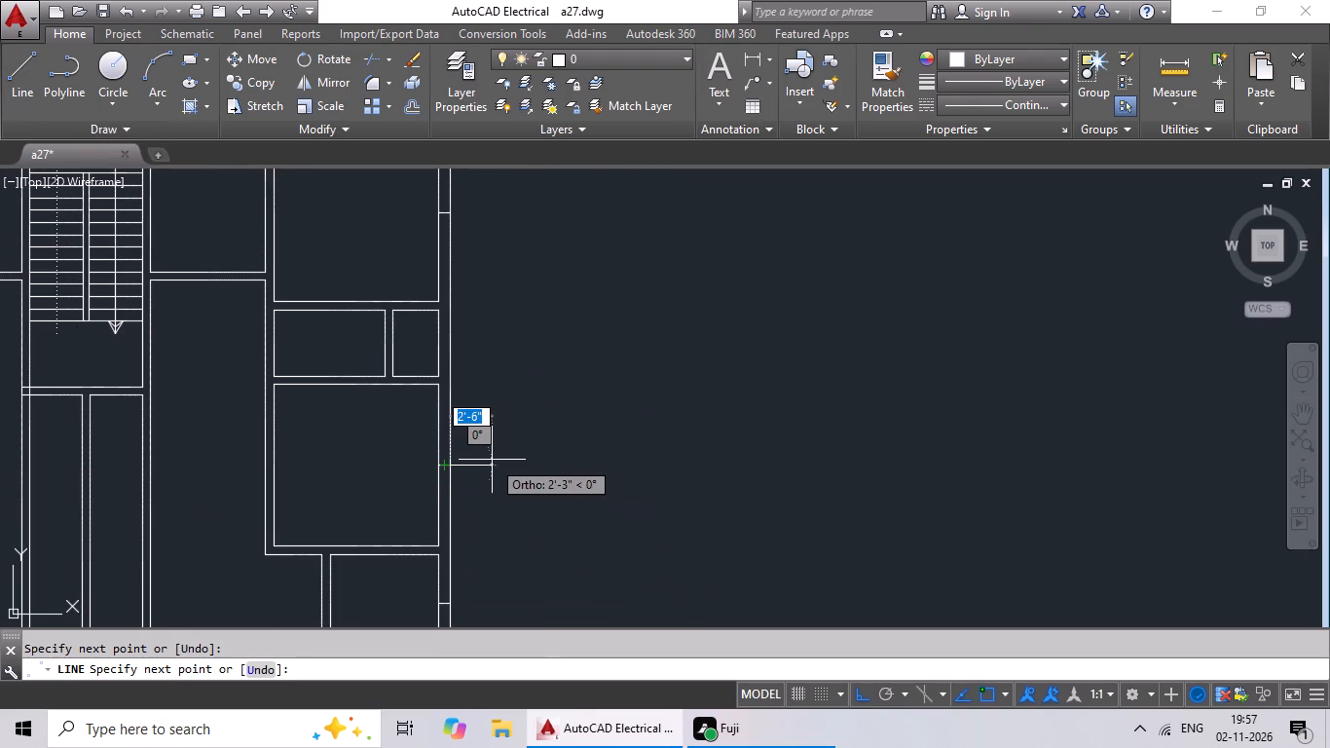
{"action": "key", "text": "Escape"}
Draw a line across the partition between the right wing's two adjoining small rooms, at mid-height.
{"action": "left_click_drag", "start_coordinate": [18, 76], "coordinate": [24, 96]}
{"action": "scroll", "coordinate": [388, 330], "scroll_direction": "up", "scroll_amount": 3}
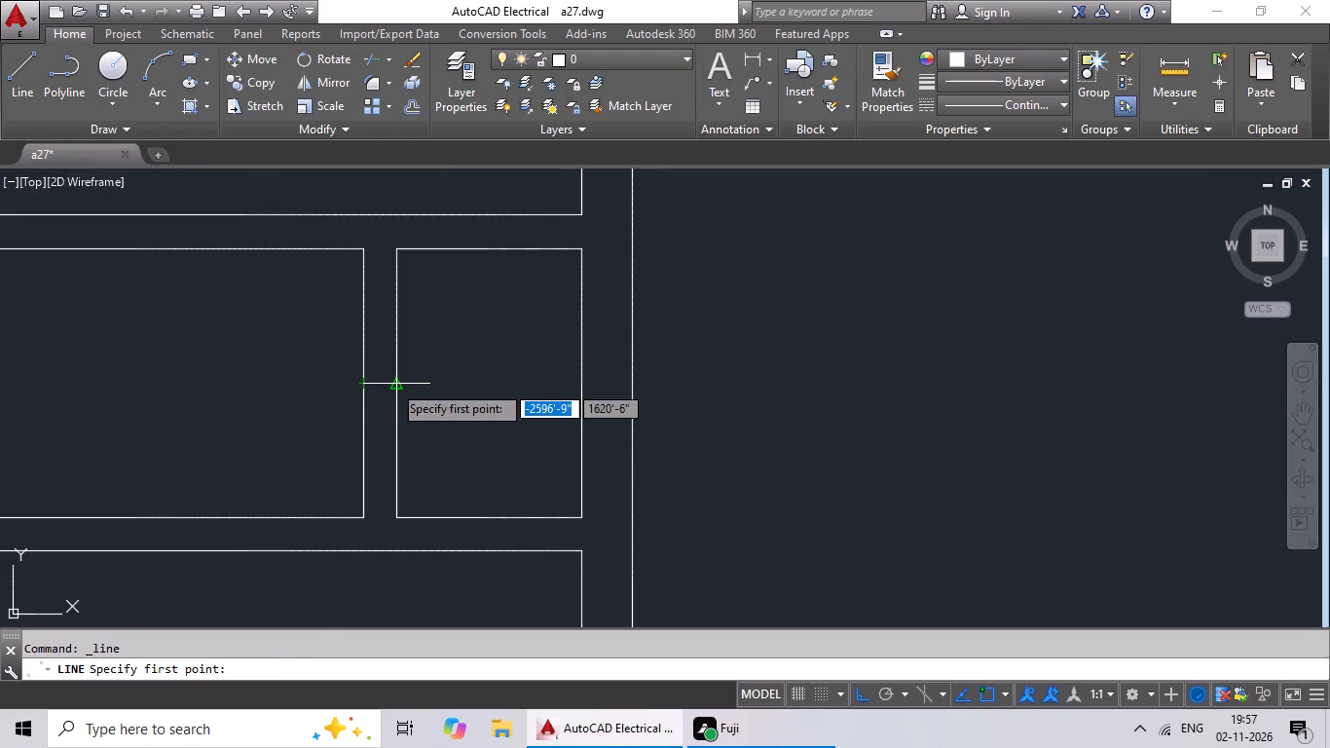
{"action": "left_click_drag", "start_coordinate": [392, 384], "coordinate": [375, 387]}
{"action": "left_click", "coordinate": [365, 384]}
{"action": "key", "text": "Escape"}
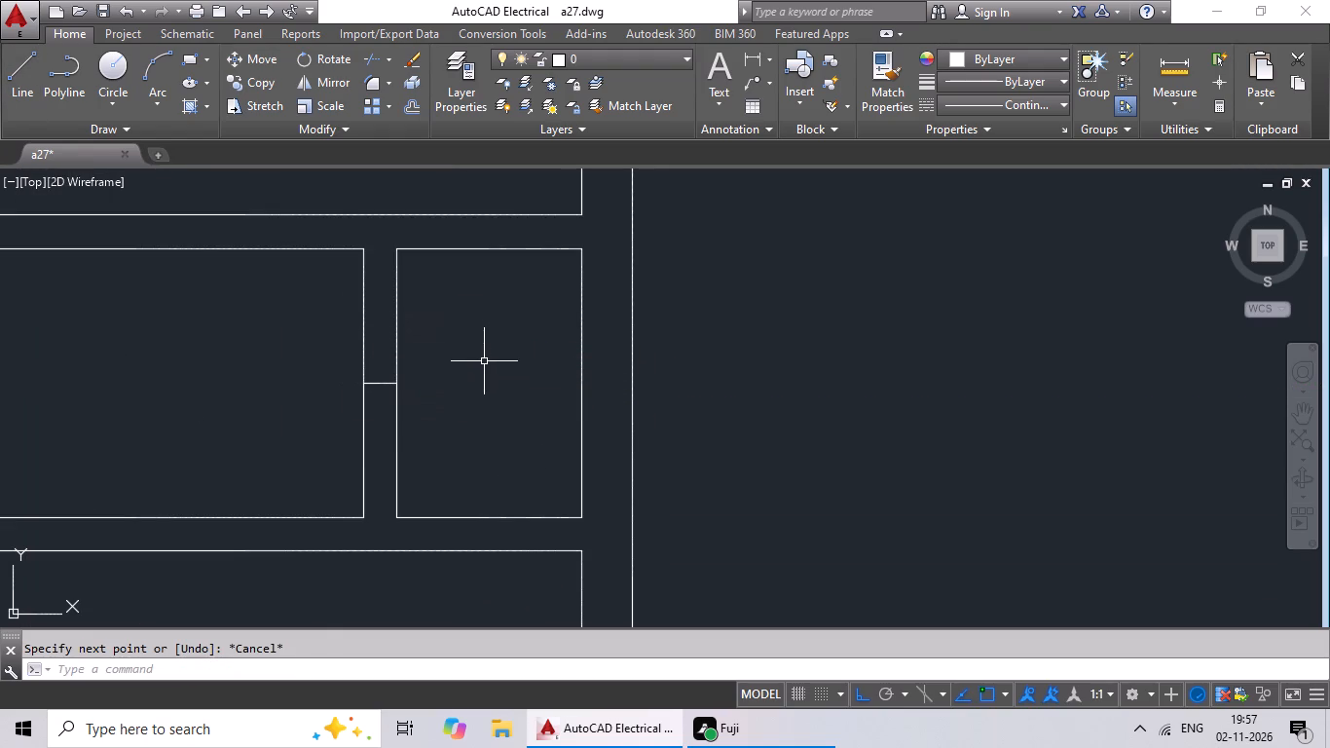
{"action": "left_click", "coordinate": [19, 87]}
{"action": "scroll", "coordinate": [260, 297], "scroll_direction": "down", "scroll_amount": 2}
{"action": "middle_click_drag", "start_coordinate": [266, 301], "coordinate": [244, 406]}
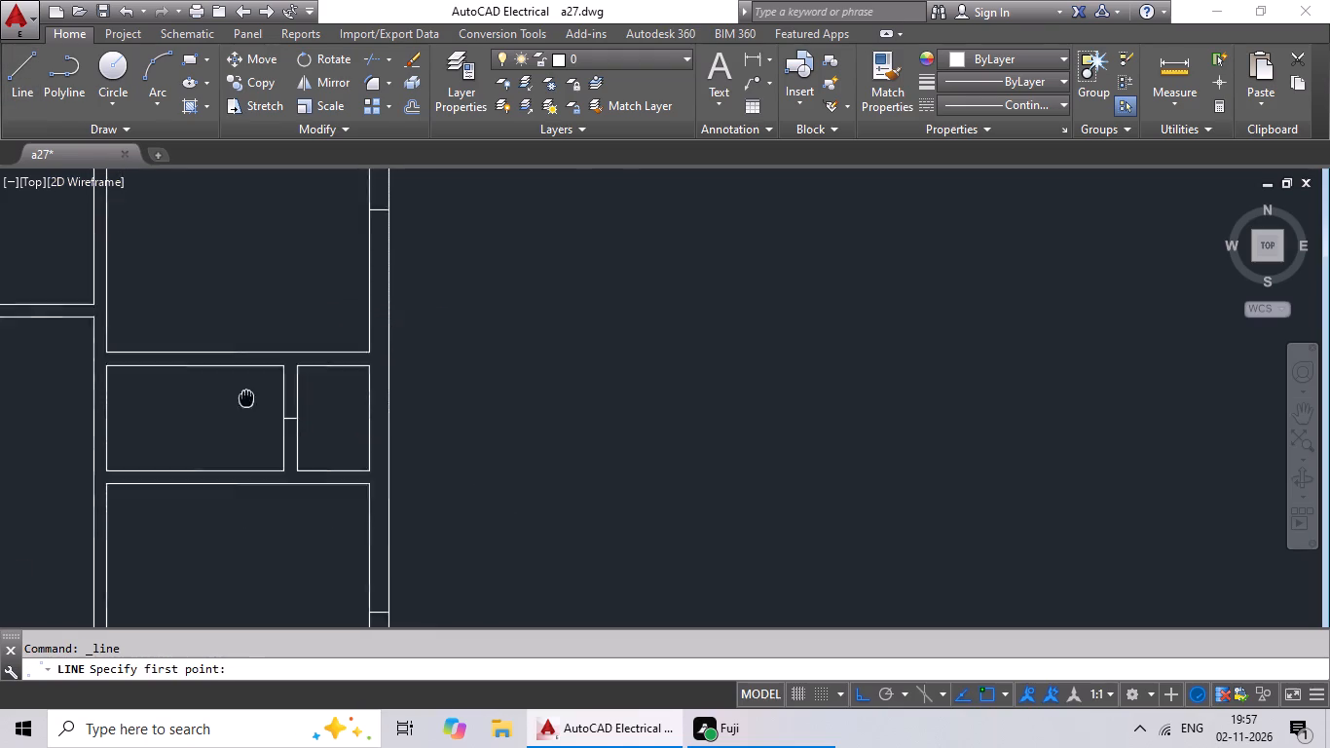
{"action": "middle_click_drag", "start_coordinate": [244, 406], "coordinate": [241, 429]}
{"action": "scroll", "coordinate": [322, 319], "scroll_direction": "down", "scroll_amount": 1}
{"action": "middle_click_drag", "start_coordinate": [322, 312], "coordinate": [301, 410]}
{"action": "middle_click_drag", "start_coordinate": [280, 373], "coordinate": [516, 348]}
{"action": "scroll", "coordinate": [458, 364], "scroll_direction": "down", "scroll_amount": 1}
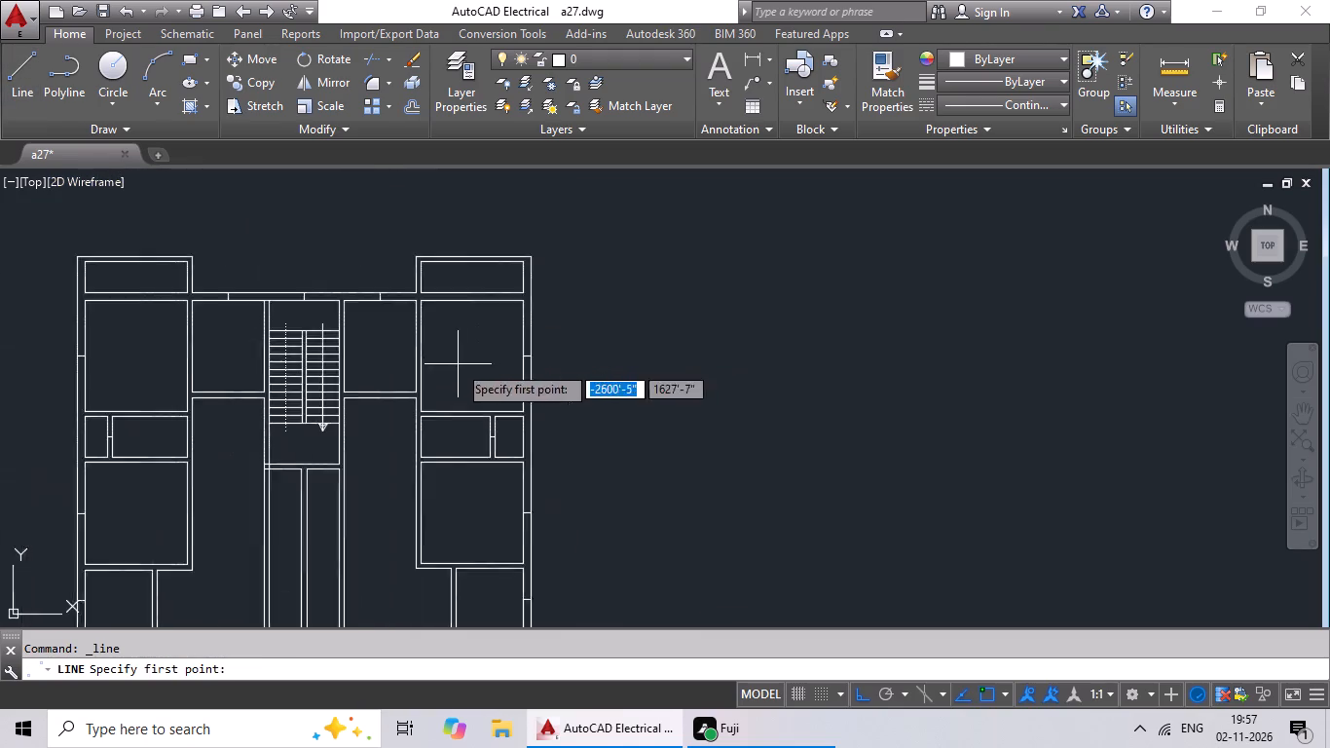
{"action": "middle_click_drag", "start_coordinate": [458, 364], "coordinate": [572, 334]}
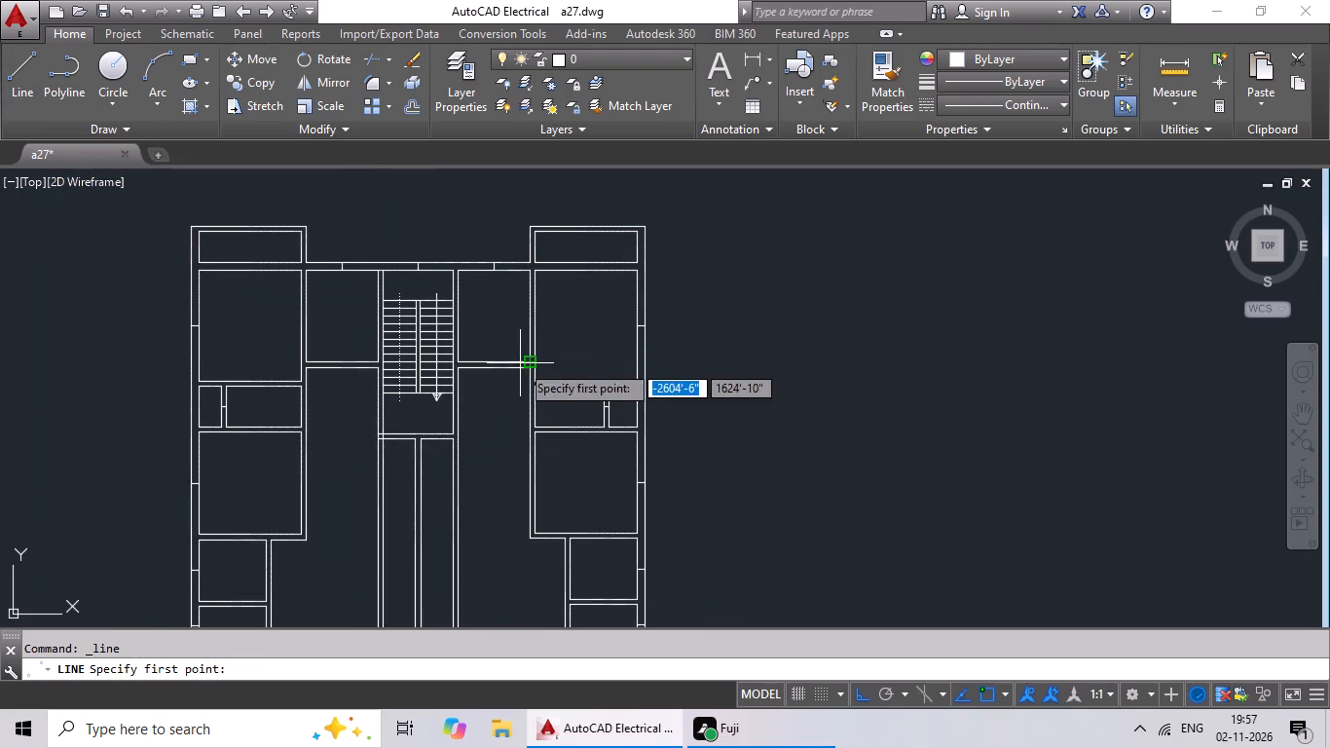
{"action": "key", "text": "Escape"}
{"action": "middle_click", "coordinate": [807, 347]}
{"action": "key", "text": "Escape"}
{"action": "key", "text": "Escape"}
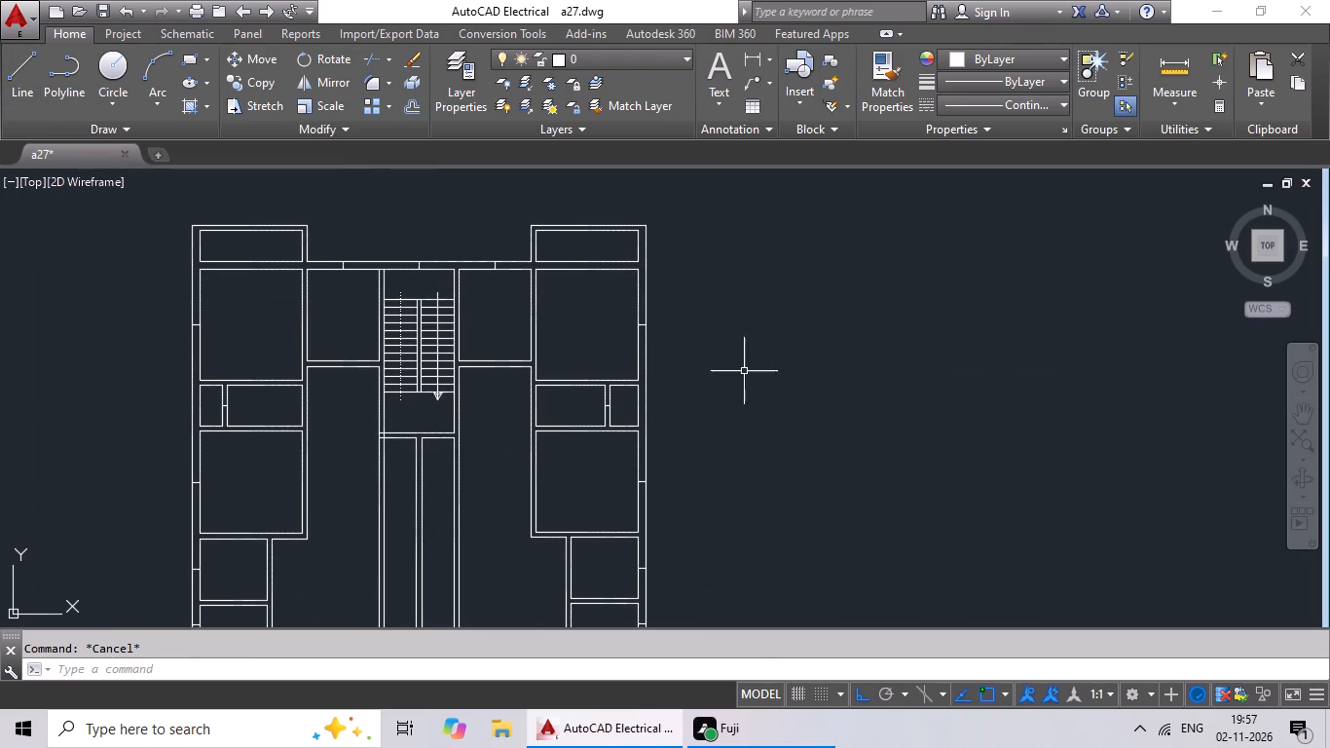
Trim the two cross-wall lines running through the left wall at the junction just below the staircase.
{"action": "type", "text": "tr"}
{"action": "key", "text": "space"}
{"action": "key", "text": "space"}
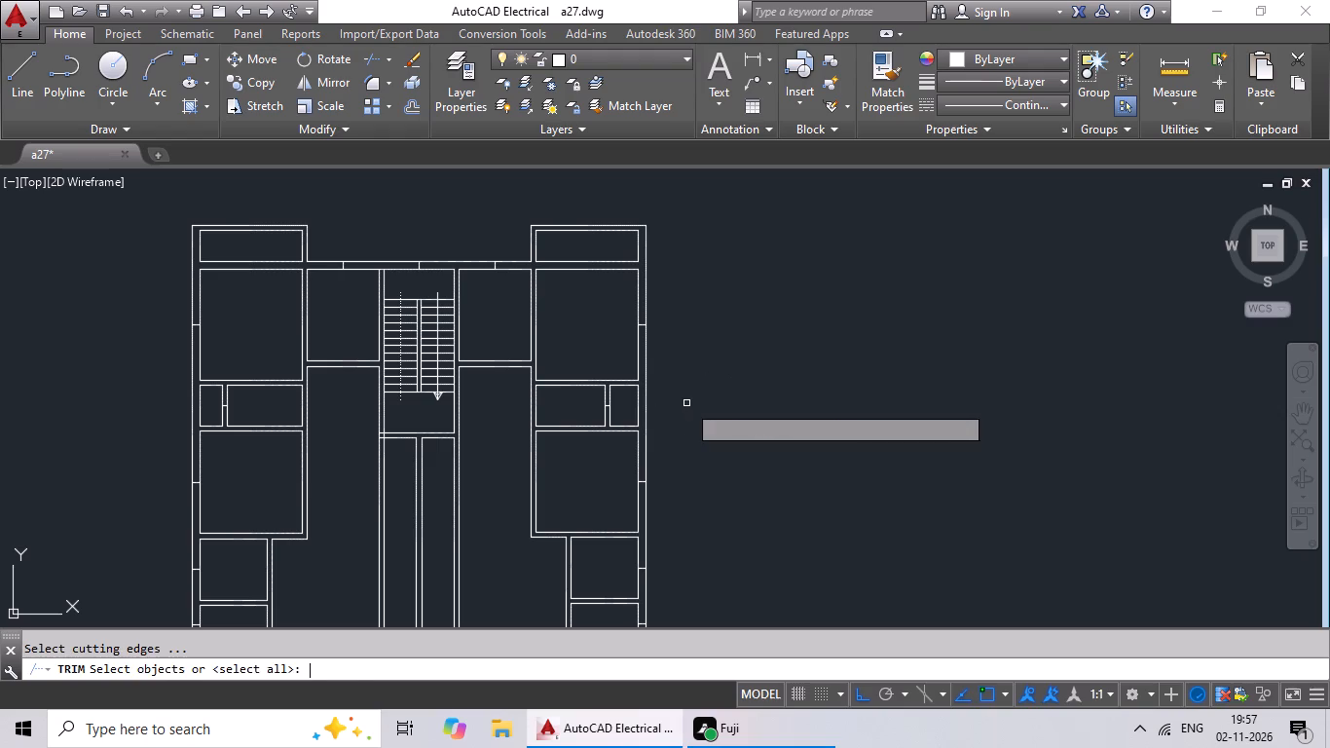
{"action": "scroll", "coordinate": [407, 440], "scroll_direction": "up", "scroll_amount": 7}
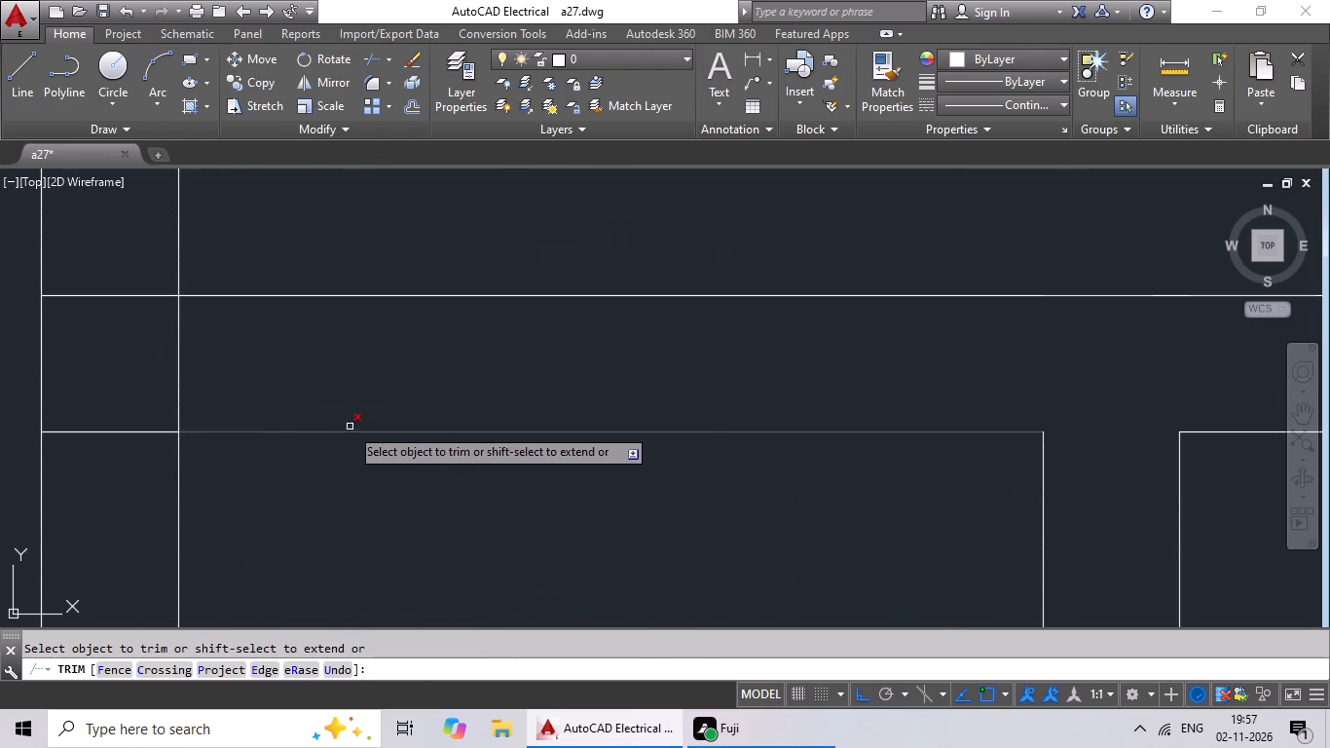
{"action": "left_click_drag", "start_coordinate": [319, 353], "coordinate": [181, 387]}
{"action": "left_click_drag", "start_coordinate": [160, 404], "coordinate": [148, 410]}
{"action": "left_click_drag", "start_coordinate": [145, 272], "coordinate": [89, 444]}
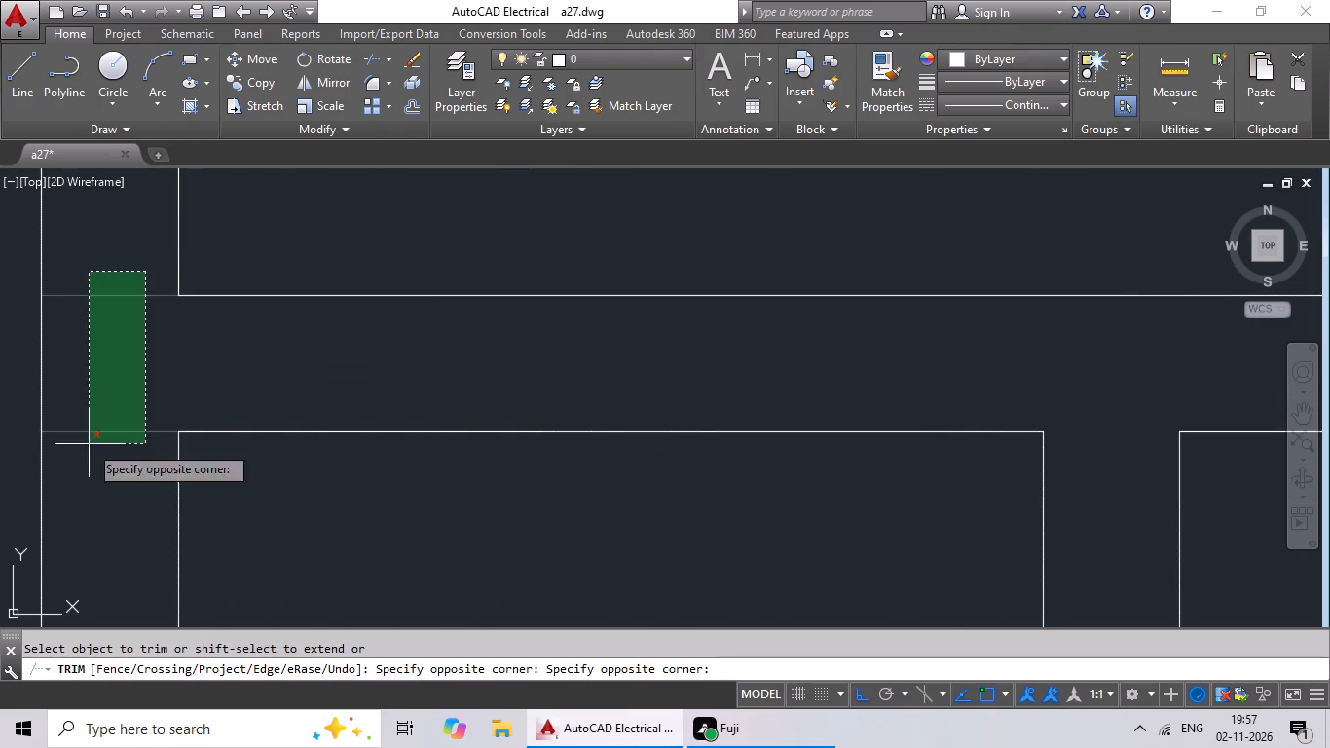
{"action": "left_click", "coordinate": [89, 444]}
Measure the width of the left narrow room below the staircase with a linear dimension.
{"action": "left_click", "coordinate": [745, 59]}
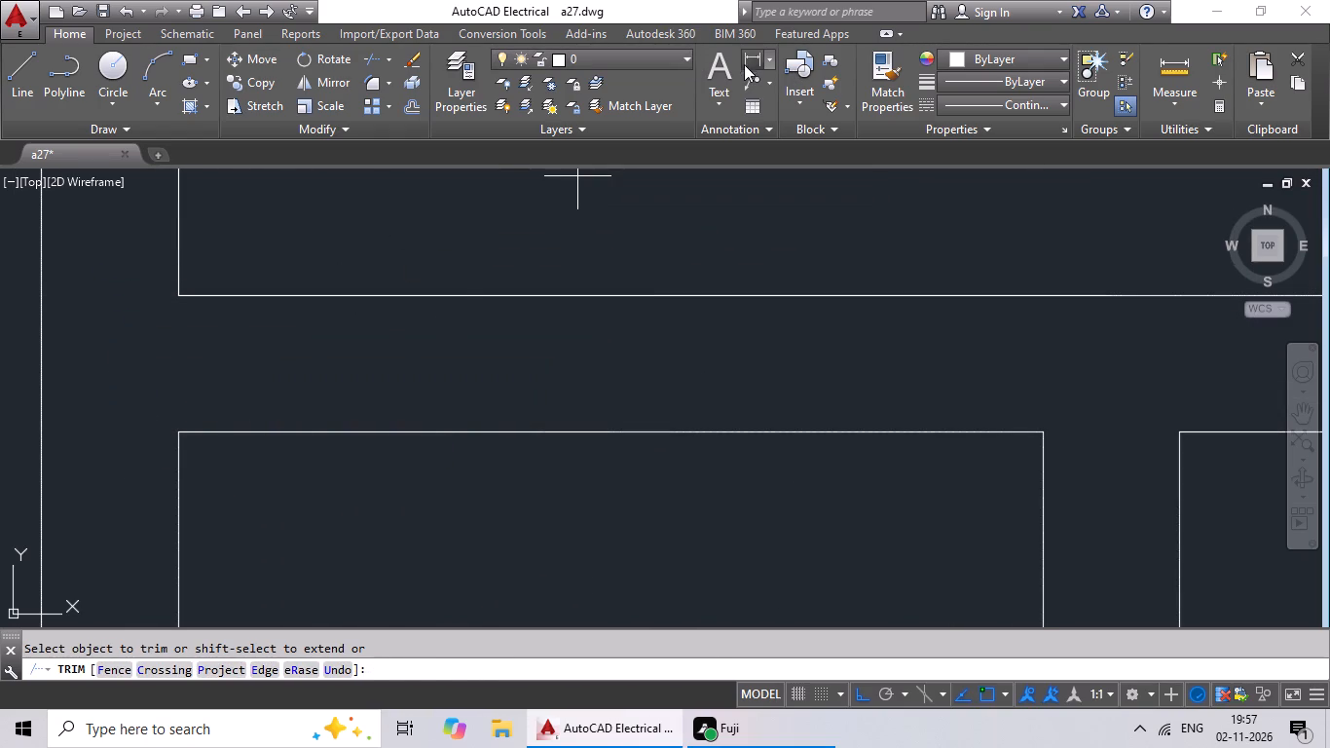
{"action": "left_click", "coordinate": [181, 434]}
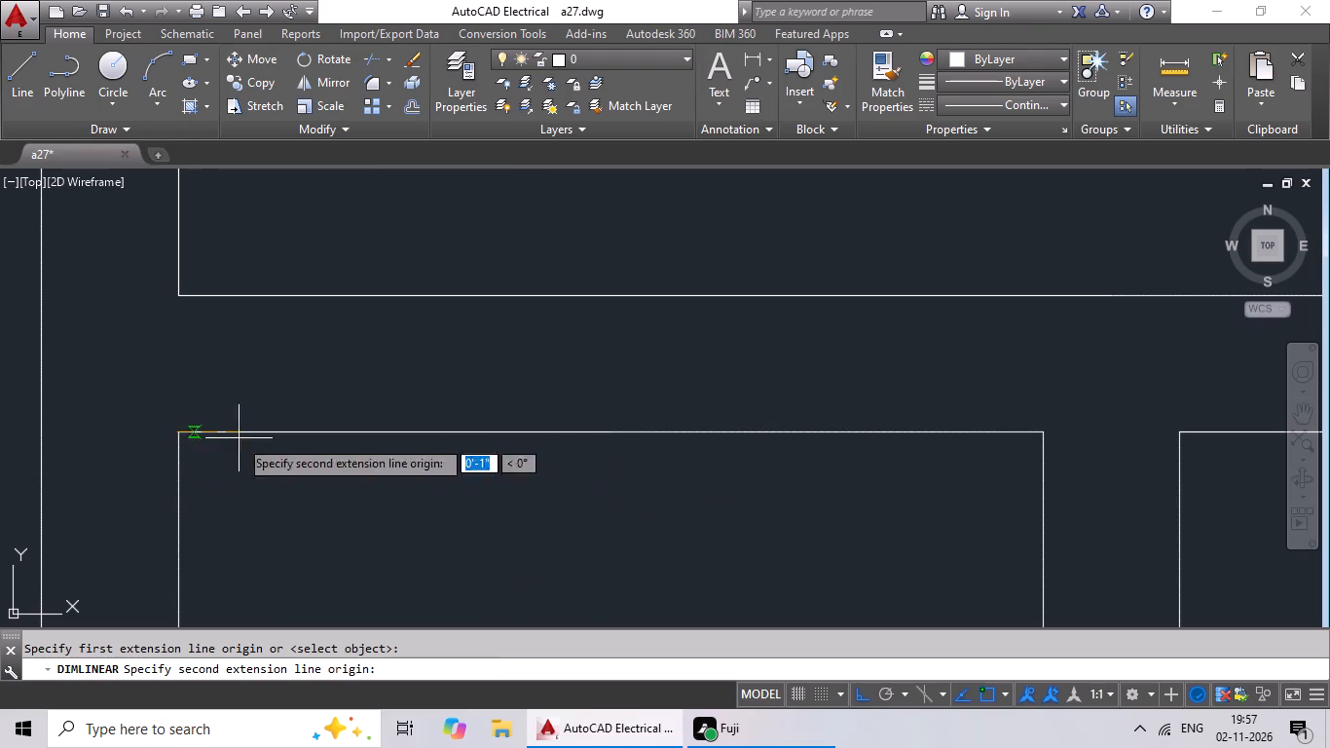
{"action": "left_click", "coordinate": [1046, 433]}
{"action": "scroll", "coordinate": [1030, 481], "scroll_direction": "down", "scroll_amount": 3}
{"action": "middle_click_drag", "start_coordinate": [1031, 467], "coordinate": [1024, 447]}
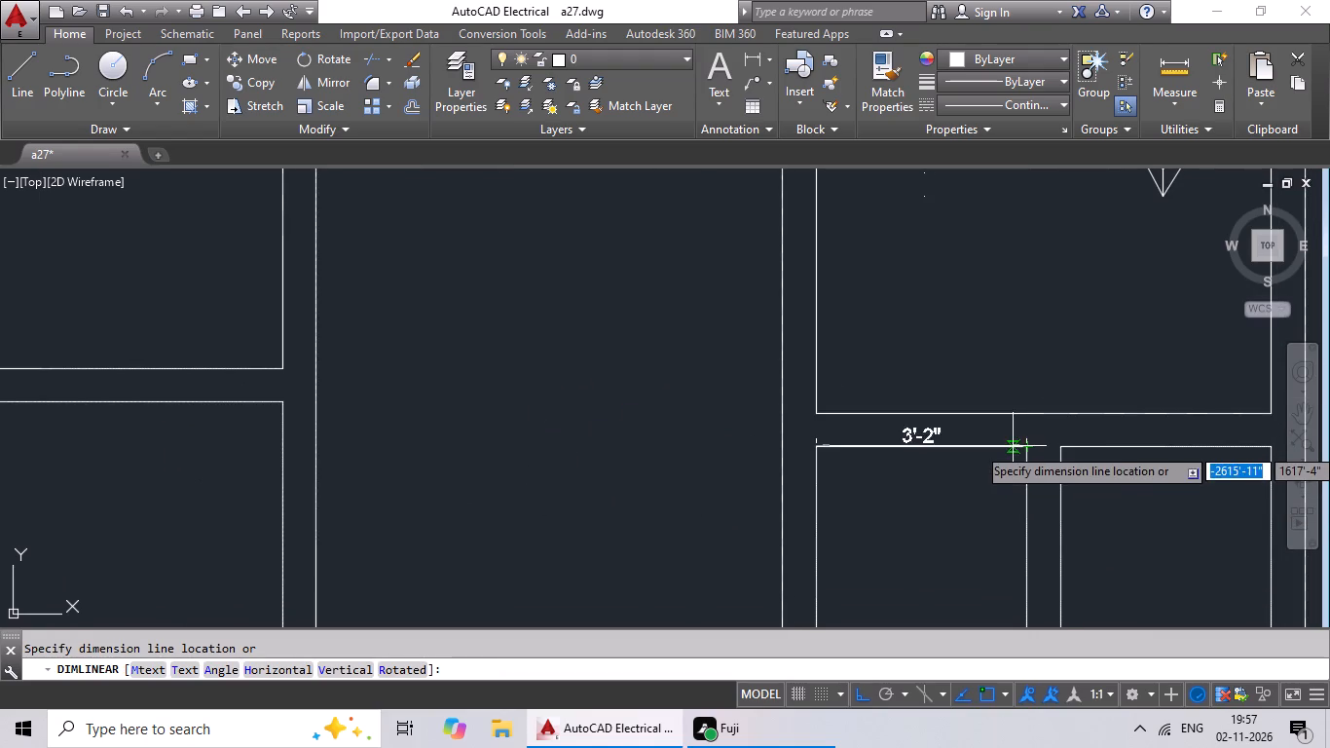
{"action": "key", "text": "Escape"}
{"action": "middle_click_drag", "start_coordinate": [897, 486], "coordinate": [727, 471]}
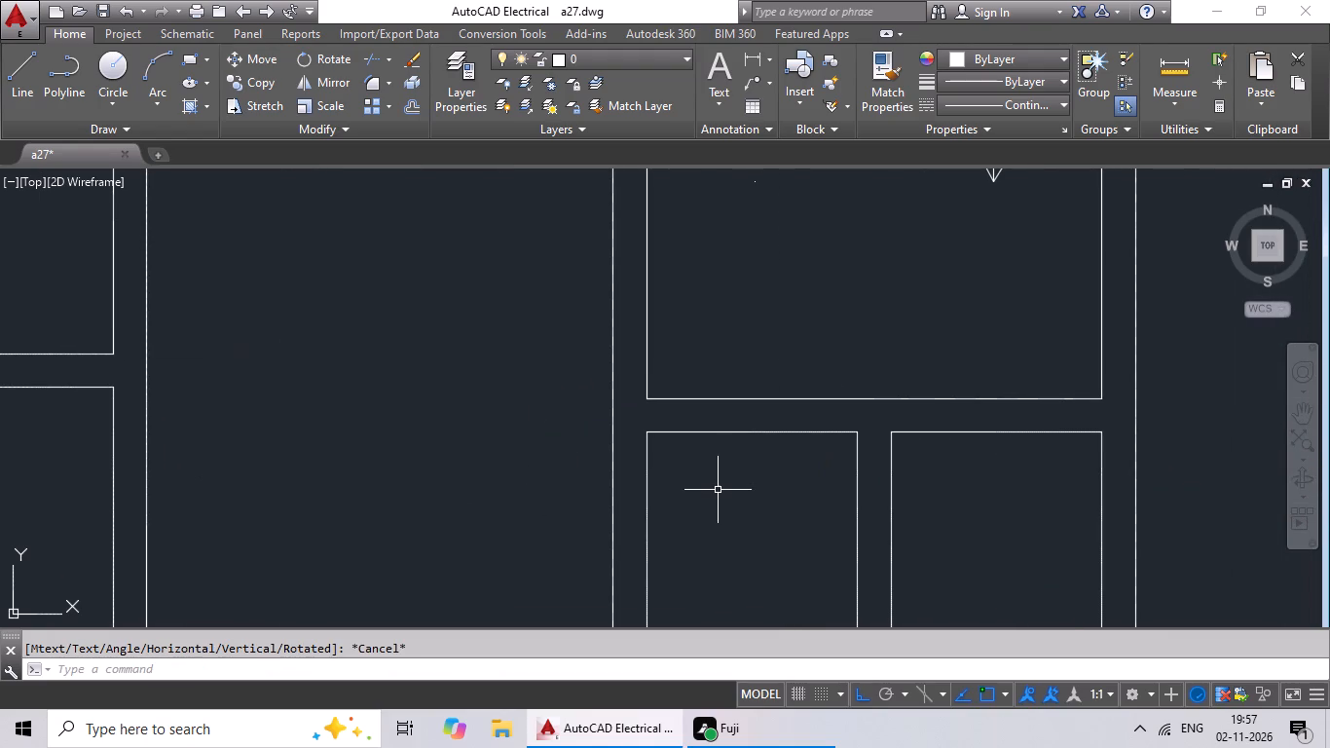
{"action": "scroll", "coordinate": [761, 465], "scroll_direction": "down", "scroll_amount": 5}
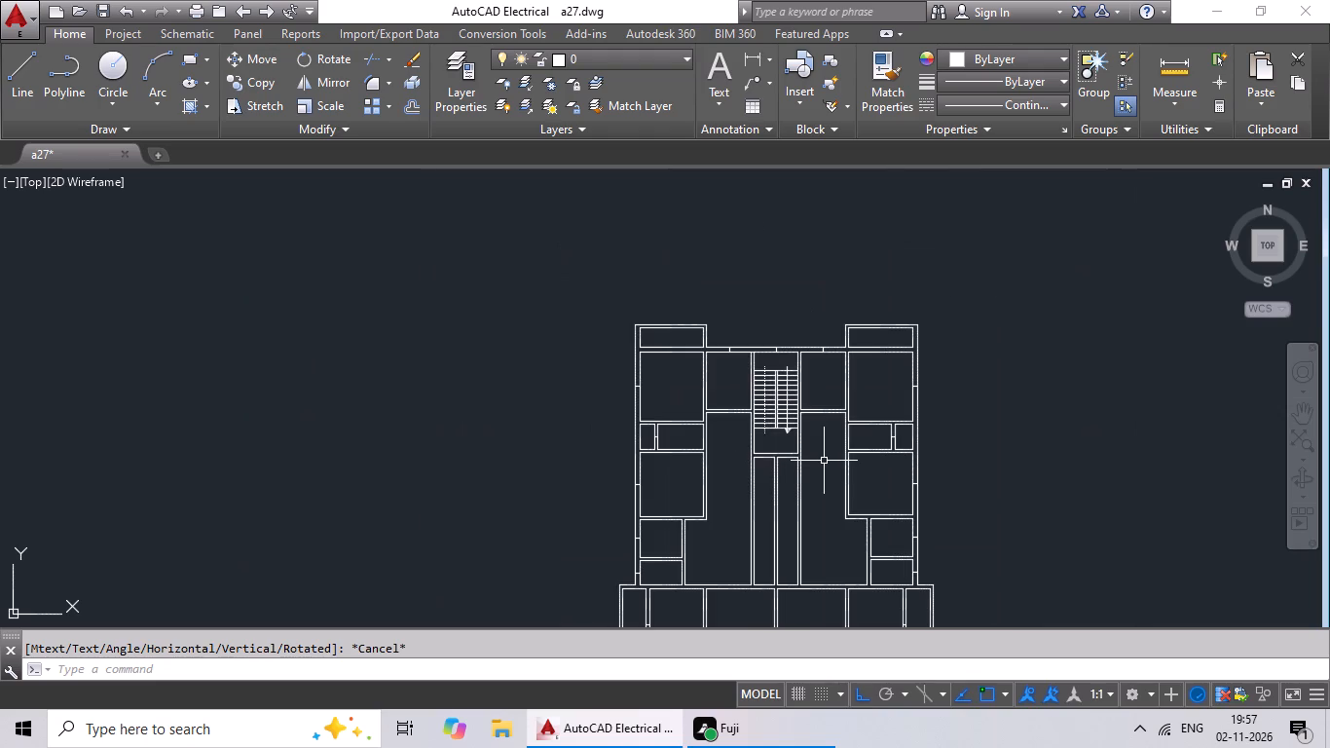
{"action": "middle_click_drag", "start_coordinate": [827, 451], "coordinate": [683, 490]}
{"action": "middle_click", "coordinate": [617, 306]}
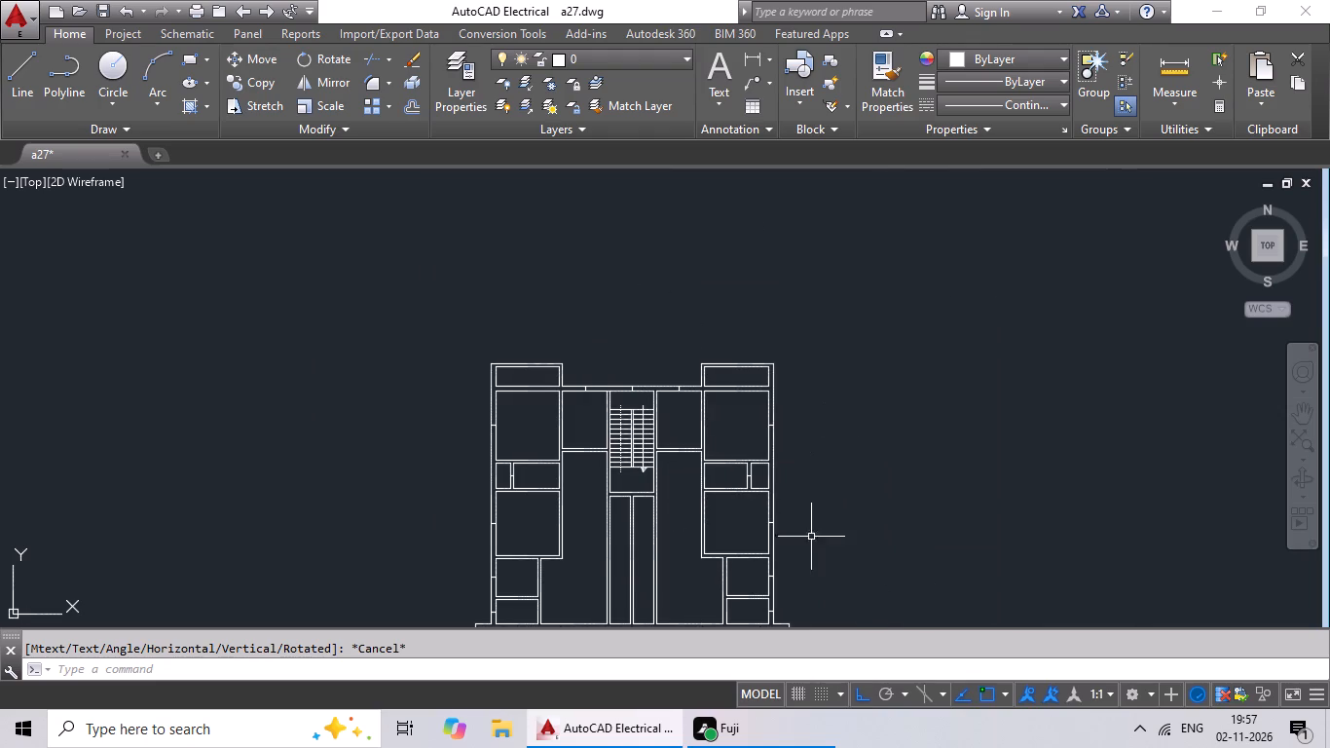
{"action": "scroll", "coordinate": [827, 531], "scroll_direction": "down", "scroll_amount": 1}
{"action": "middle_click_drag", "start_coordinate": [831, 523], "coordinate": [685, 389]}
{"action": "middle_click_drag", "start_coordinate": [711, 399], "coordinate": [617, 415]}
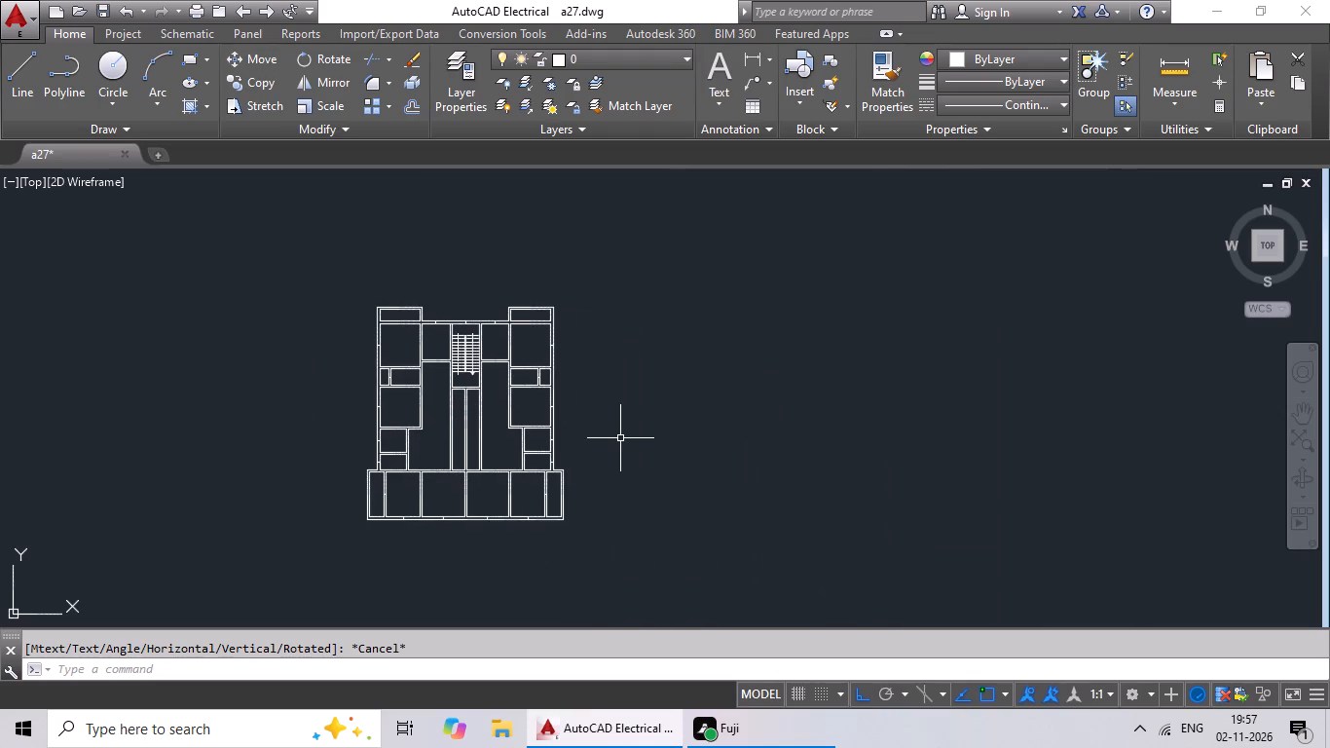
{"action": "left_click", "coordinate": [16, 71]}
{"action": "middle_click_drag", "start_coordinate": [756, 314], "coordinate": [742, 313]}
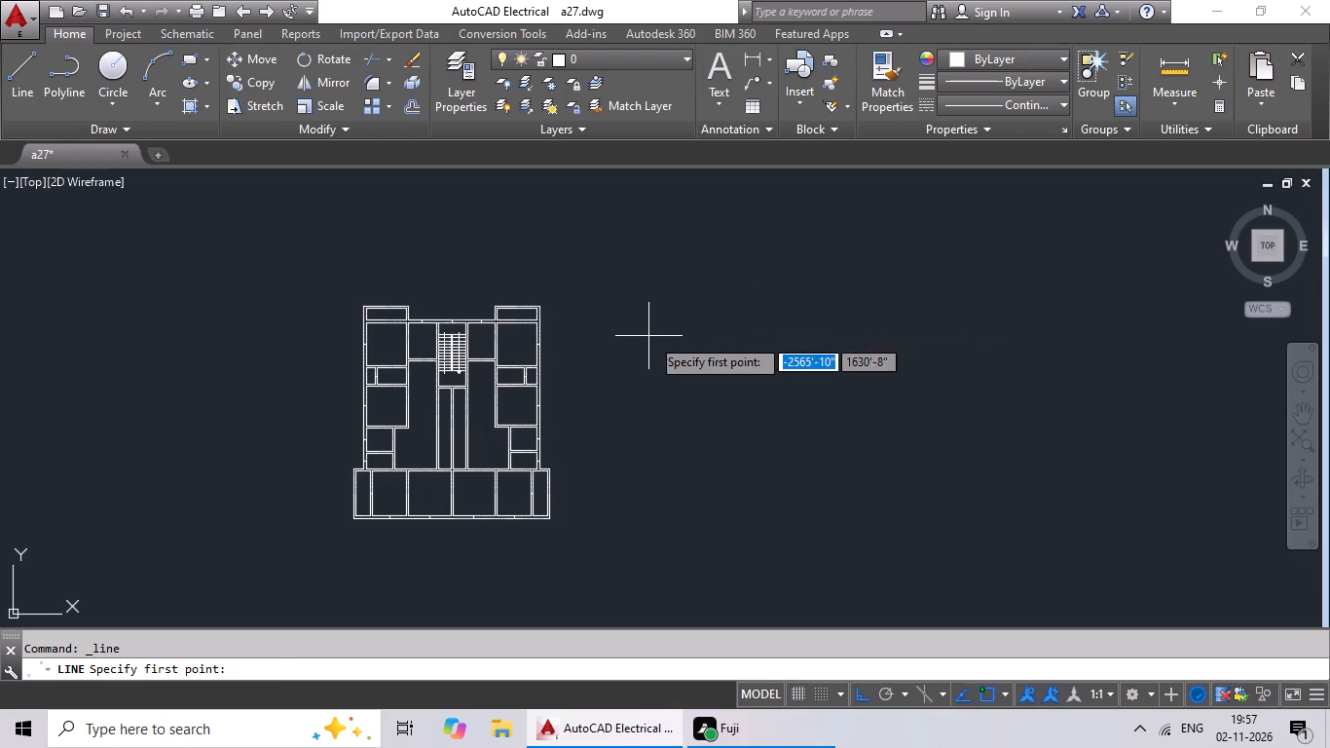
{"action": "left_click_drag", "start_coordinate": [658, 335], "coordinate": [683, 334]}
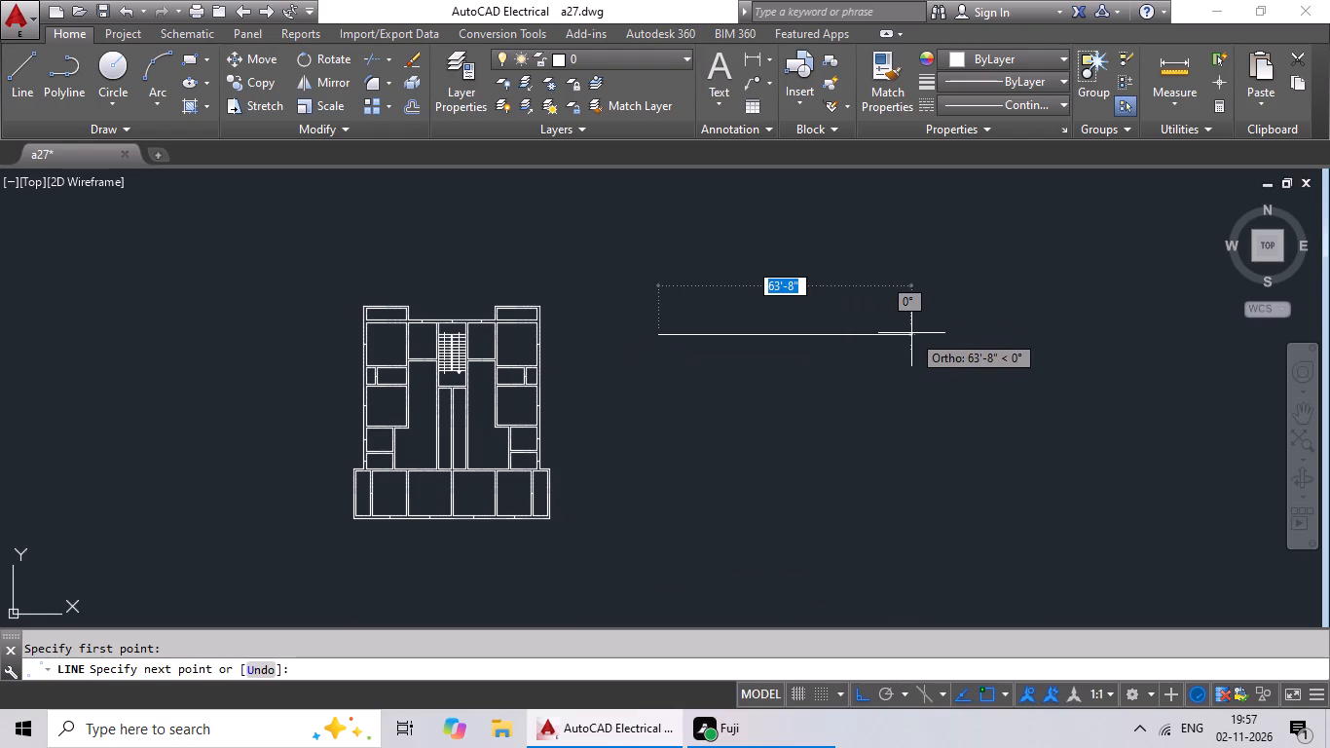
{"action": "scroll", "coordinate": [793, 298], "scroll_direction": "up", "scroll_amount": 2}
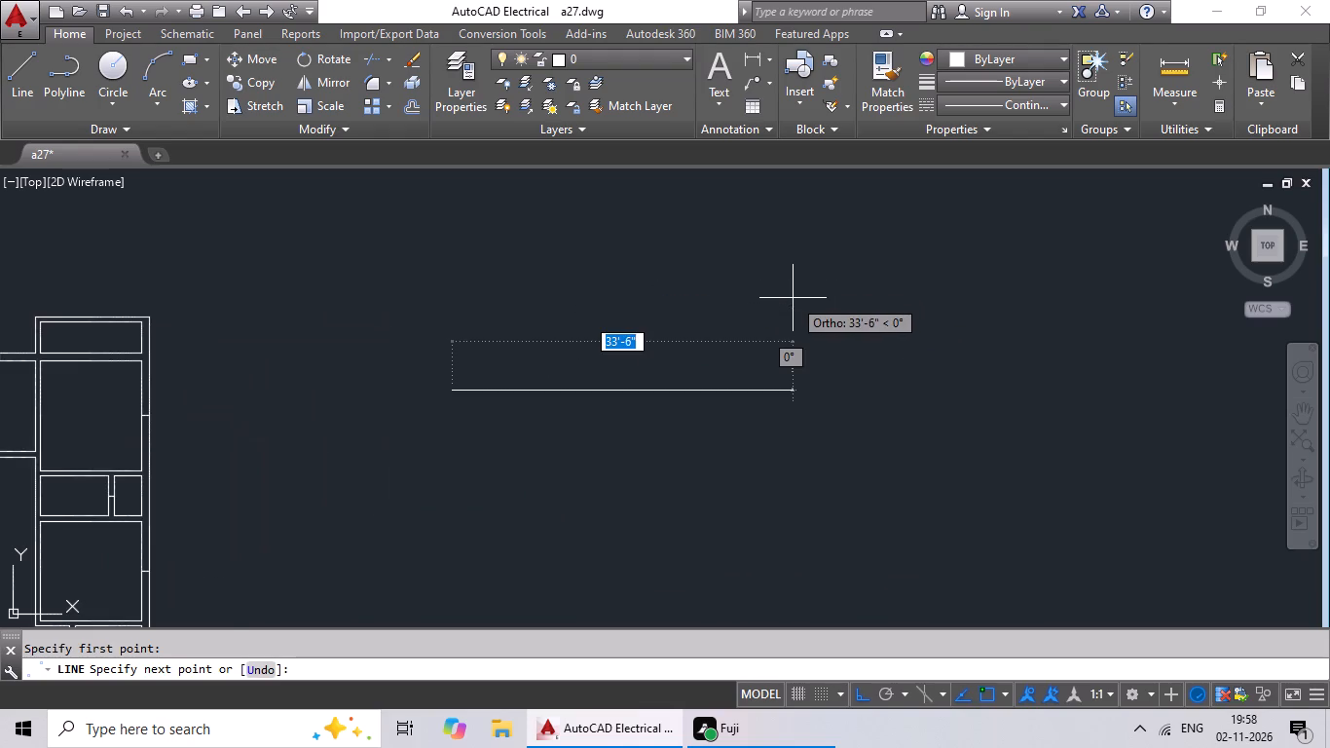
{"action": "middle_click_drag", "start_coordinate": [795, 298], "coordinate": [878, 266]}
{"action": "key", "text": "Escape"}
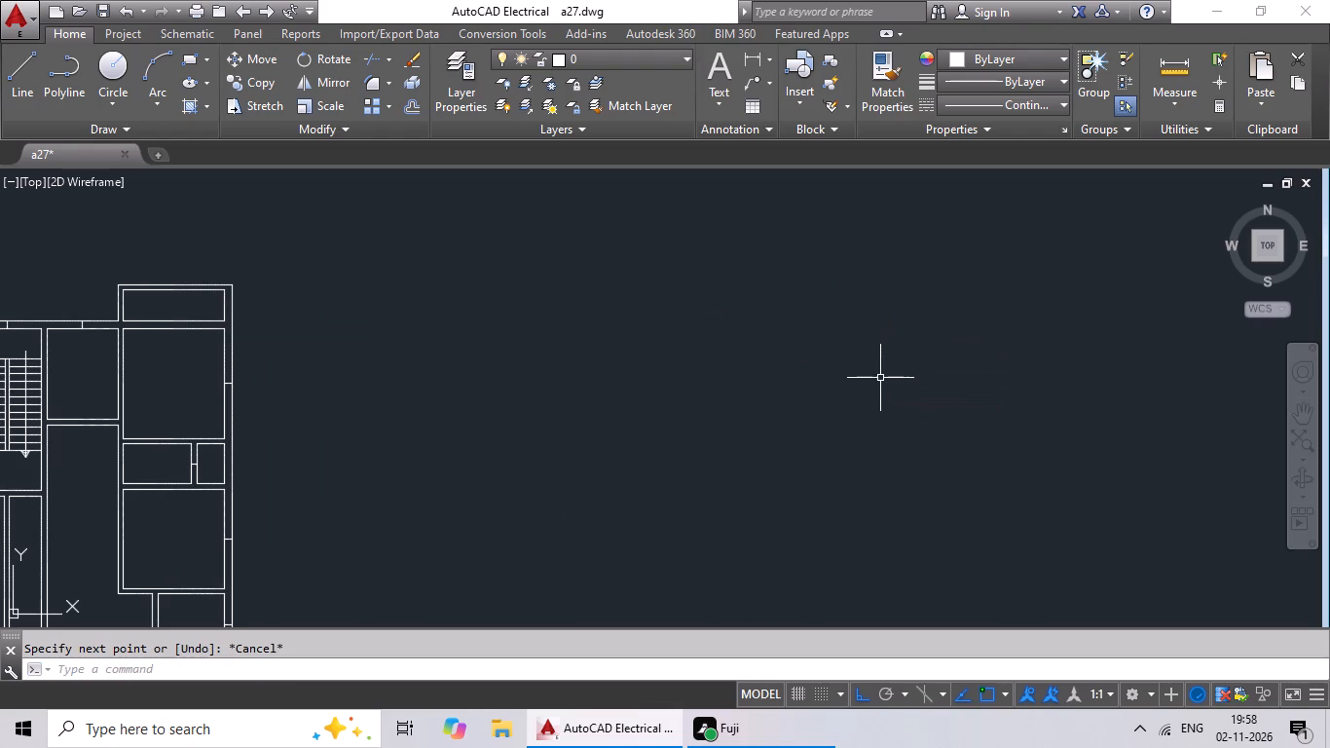
Draw a 3' horizontal line in the empty area to the right of the floor plan.
{"action": "left_click", "coordinate": [24, 68]}
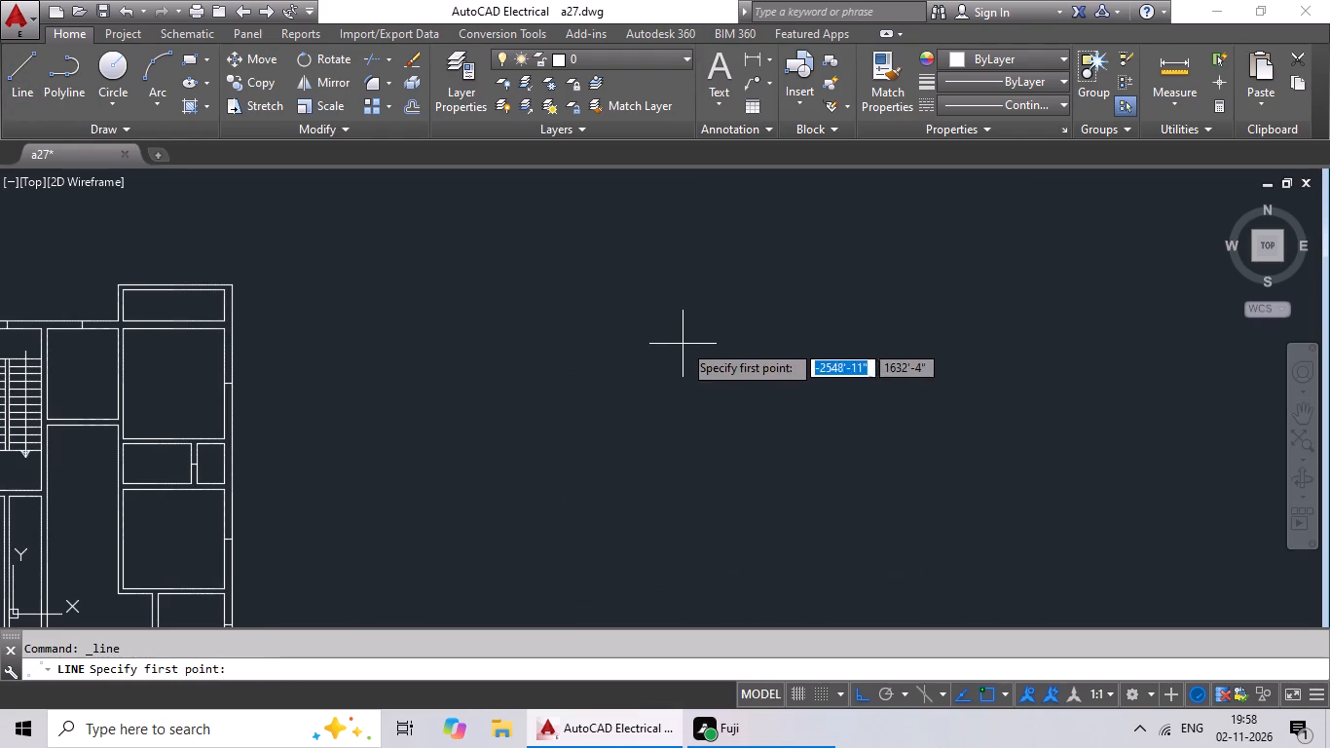
{"action": "left_click", "coordinate": [650, 340]}
{"action": "middle_click_drag", "start_coordinate": [915, 353], "coordinate": [640, 365]}
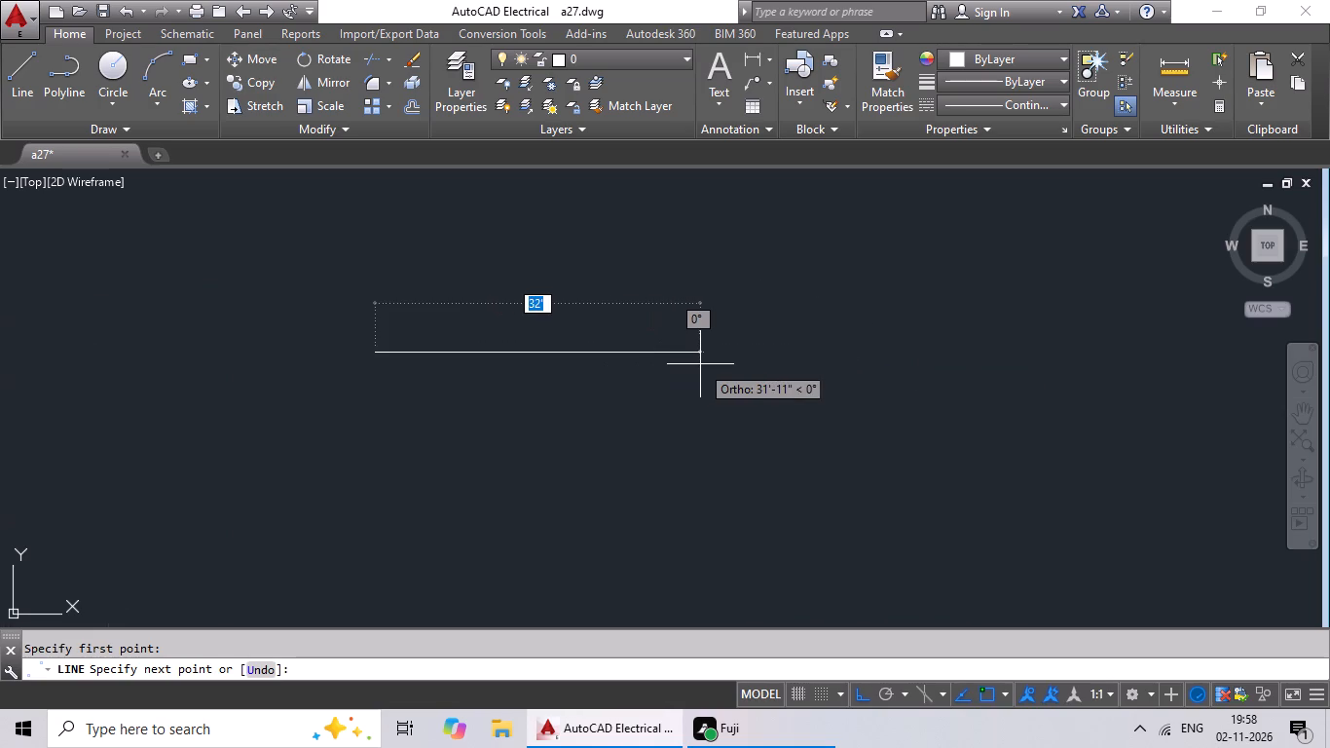
{"action": "type", "text": "3'"}
{"action": "key", "text": "Return"}
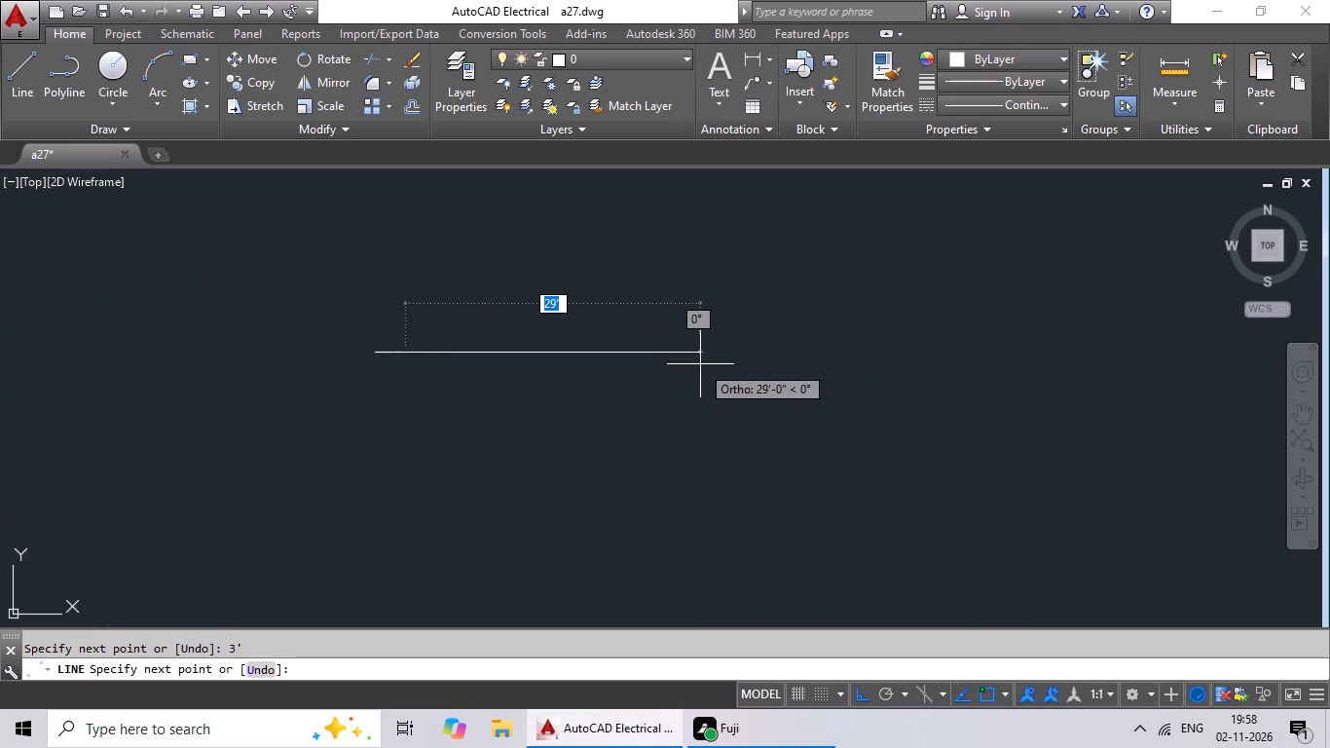
{"action": "key", "text": "Escape"}
Draw a 9" vertical line just beyond the right end of the 3' horizontal line.
{"action": "scroll", "coordinate": [404, 303], "scroll_direction": "up", "scroll_amount": 5}
{"action": "middle_click_drag", "start_coordinate": [337, 430], "coordinate": [340, 428]}
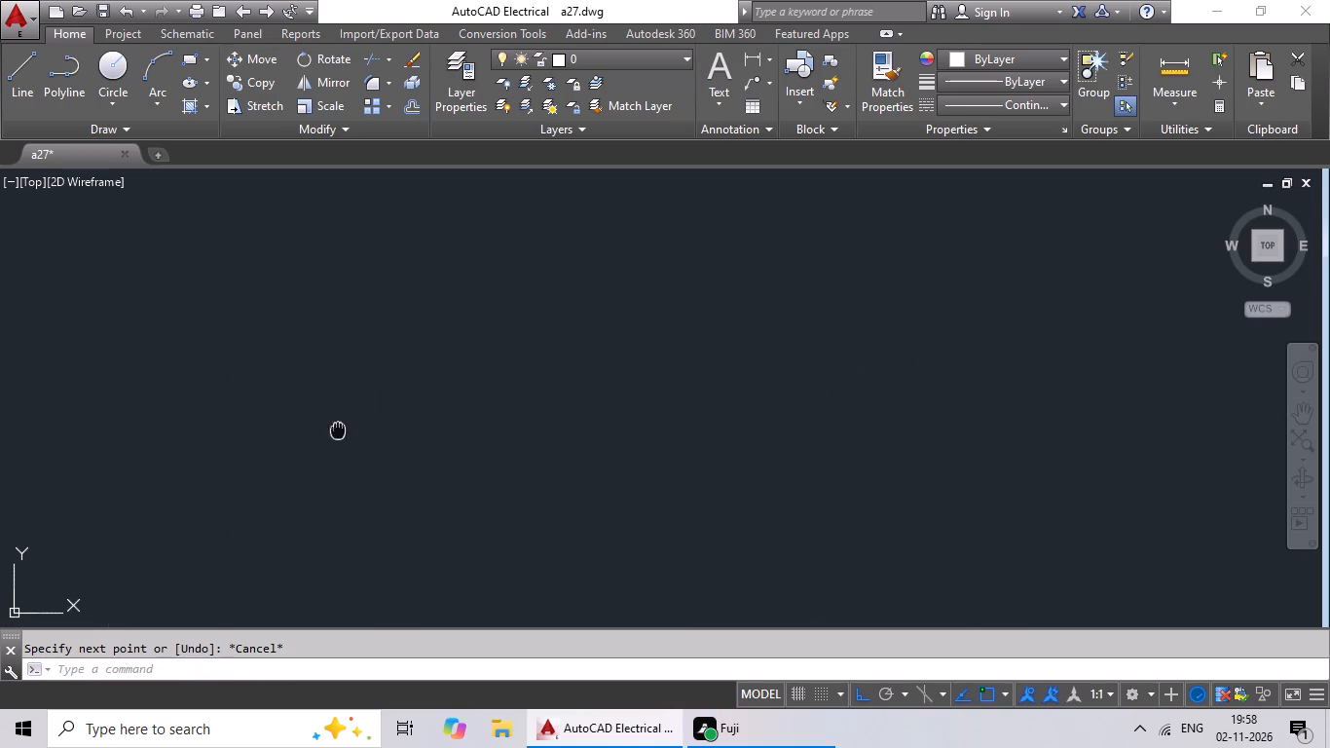
{"action": "middle_click_drag", "start_coordinate": [340, 428], "coordinate": [467, 232]}
{"action": "middle_click_drag", "start_coordinate": [463, 432], "coordinate": [509, 208]}
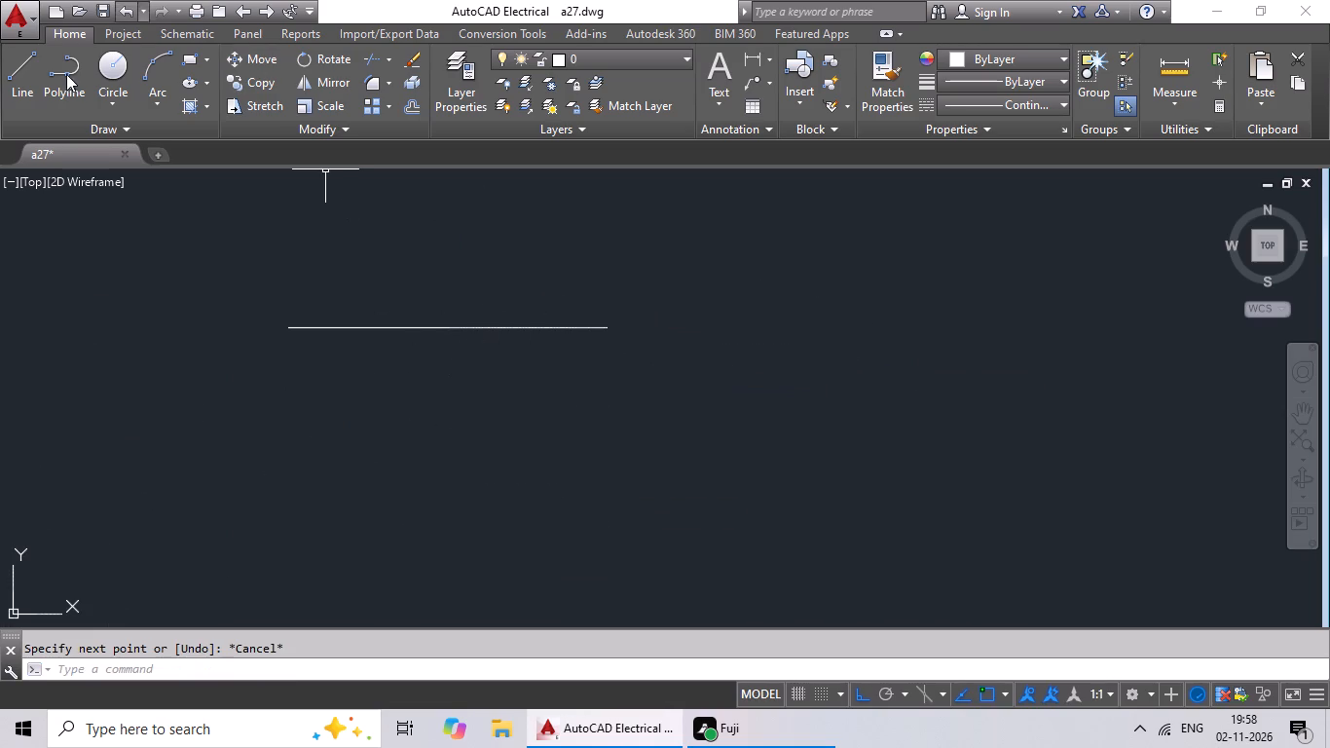
{"action": "left_click", "coordinate": [28, 74]}
{"action": "left_click_drag", "start_coordinate": [640, 282], "coordinate": [642, 293]}
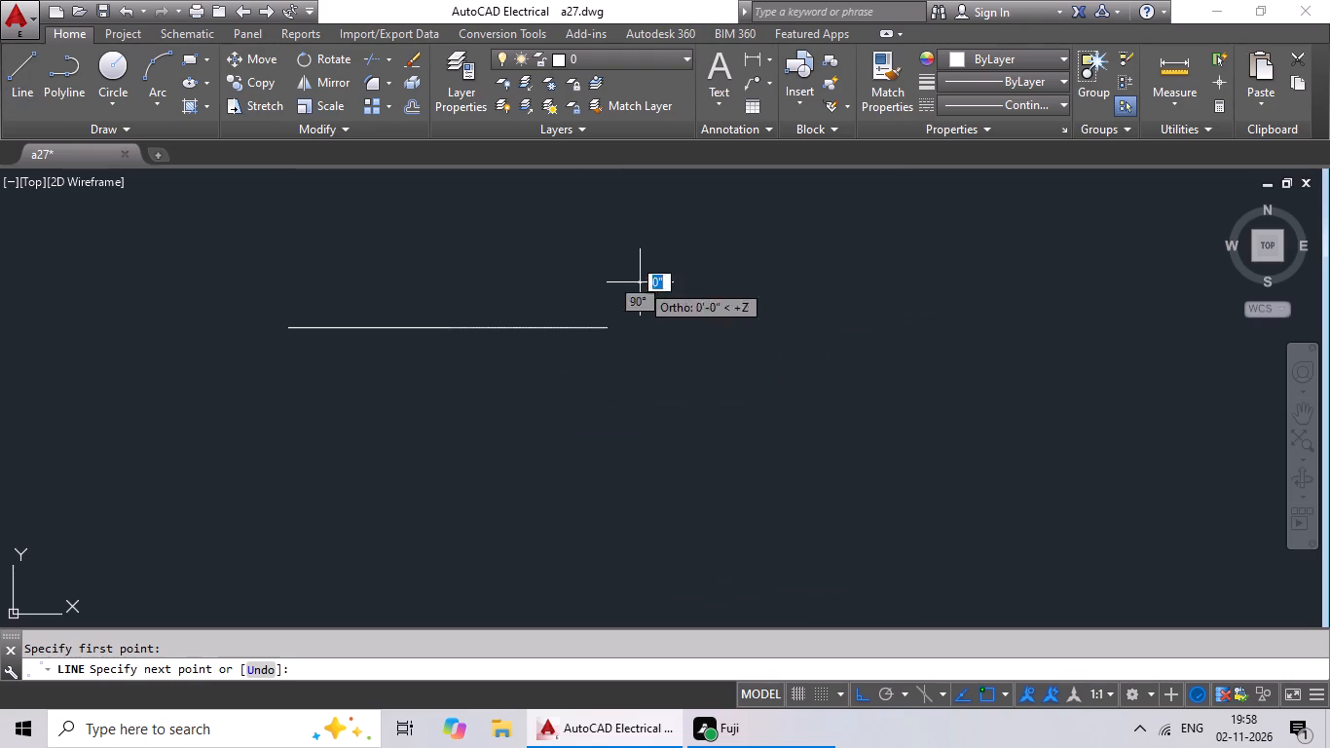
{"action": "type", "text": "9\""}
{"action": "key", "text": "Return"}
{"action": "key", "text": "Escape"}
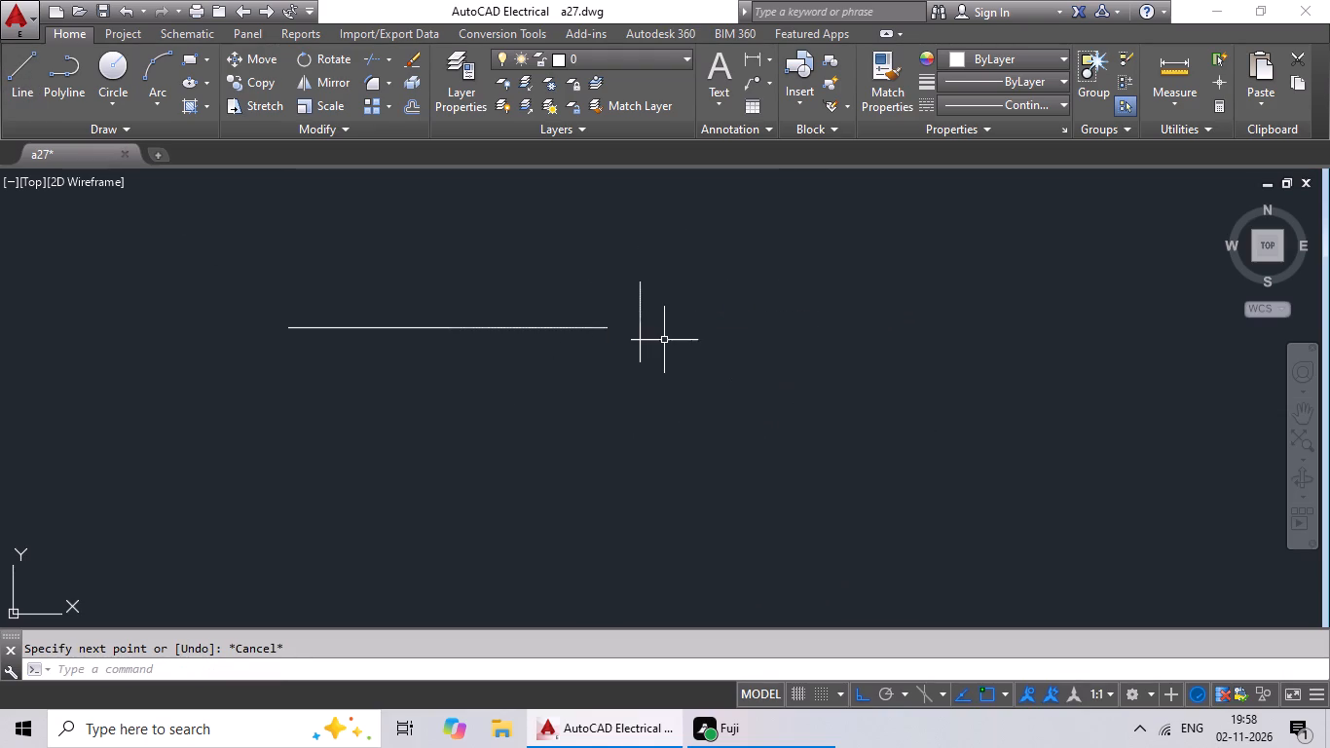
Copy the 9" vertical line by its midpoint onto the 3' line's right endpoint and erase the original vertical line.
{"action": "left_click", "coordinate": [640, 293]}
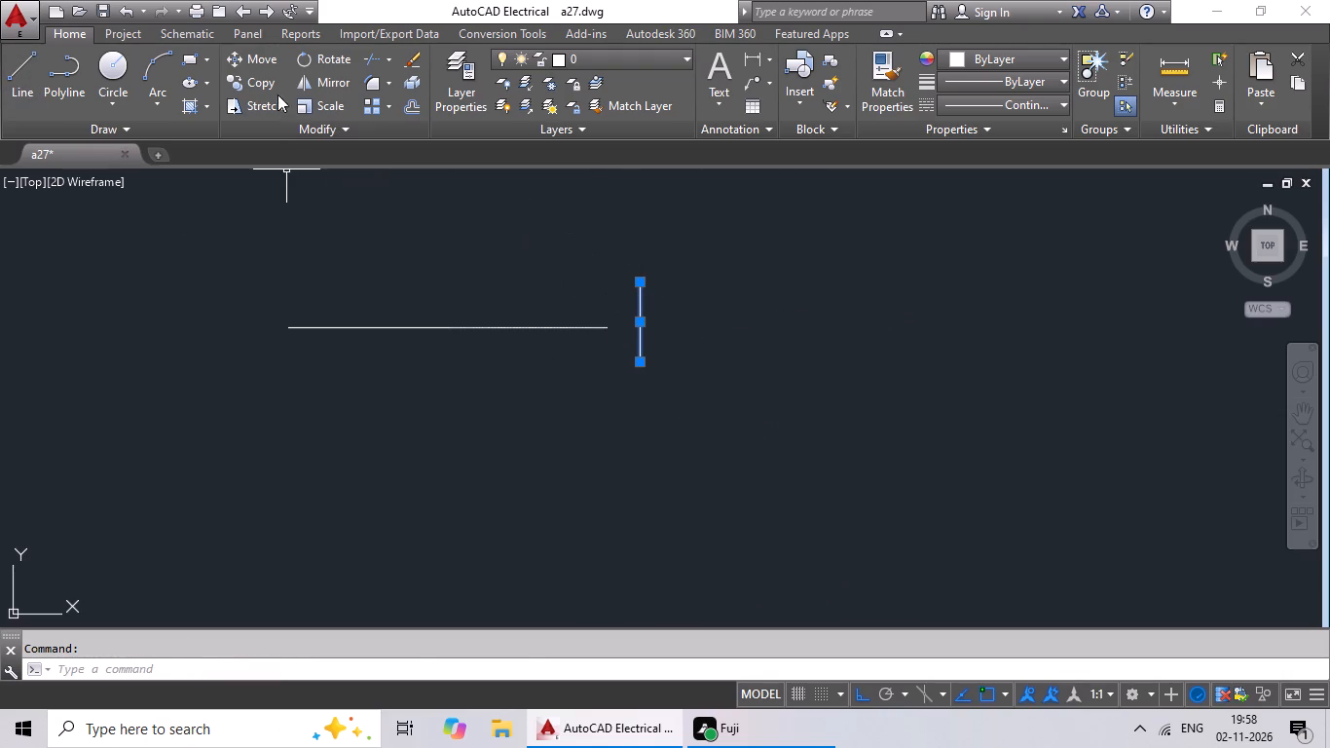
{"action": "left_click", "coordinate": [269, 88]}
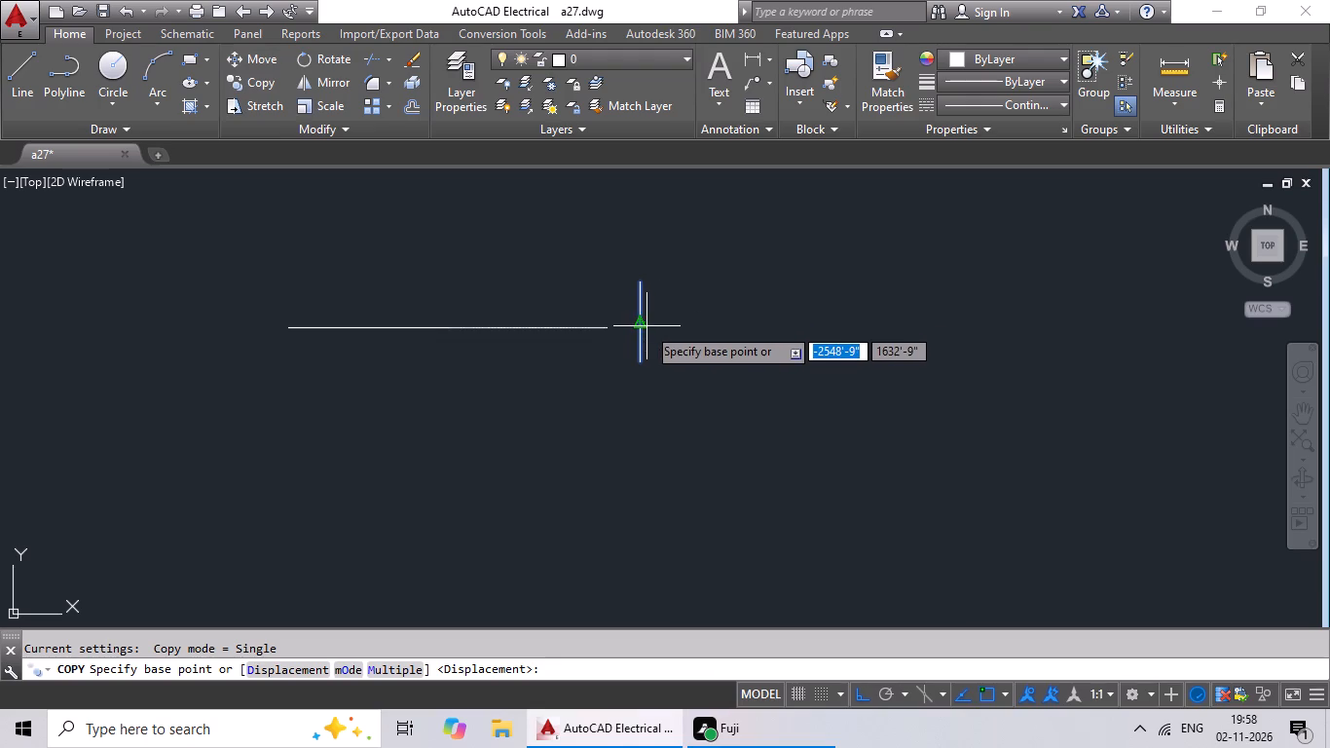
{"action": "left_click", "coordinate": [636, 323]}
{"action": "left_click", "coordinate": [610, 330]}
{"action": "left_click_drag", "start_coordinate": [718, 263], "coordinate": [686, 280]}
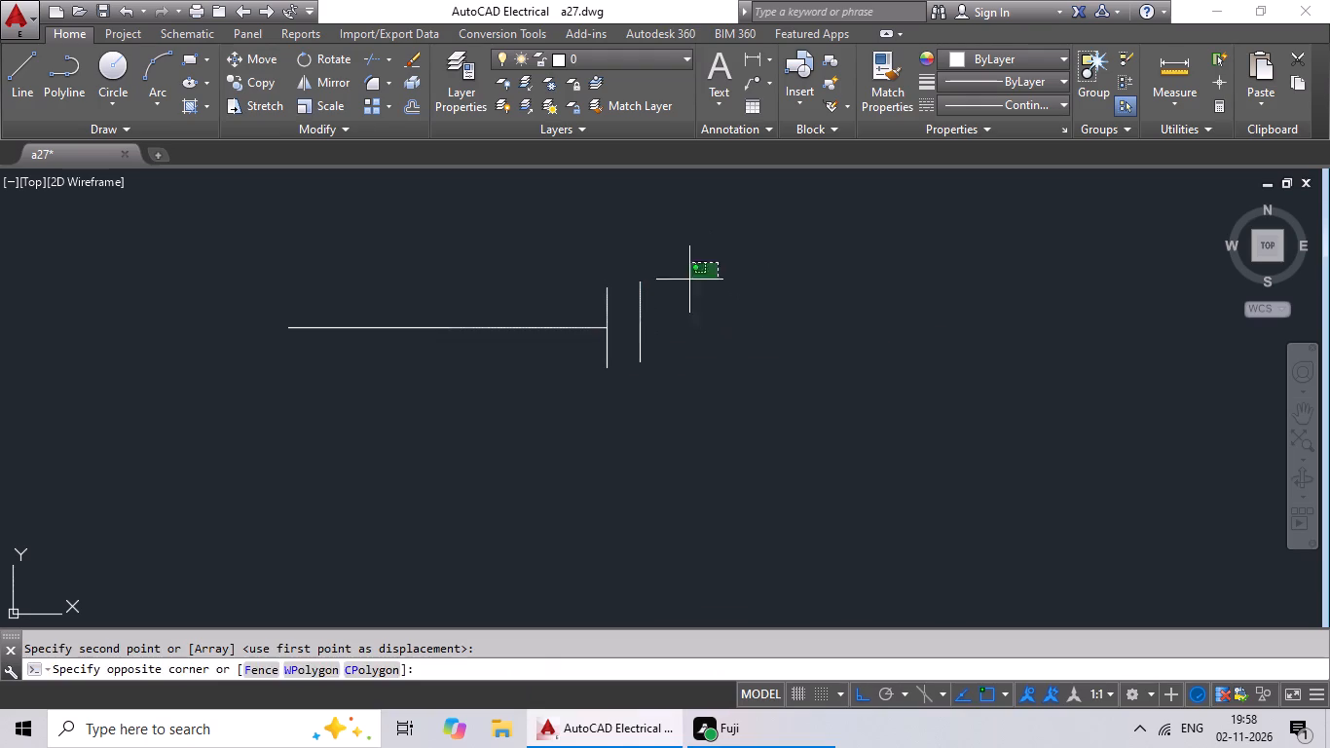
{"action": "left_click_drag", "start_coordinate": [686, 280], "coordinate": [636, 369]}
{"action": "key", "text": "Delete"}
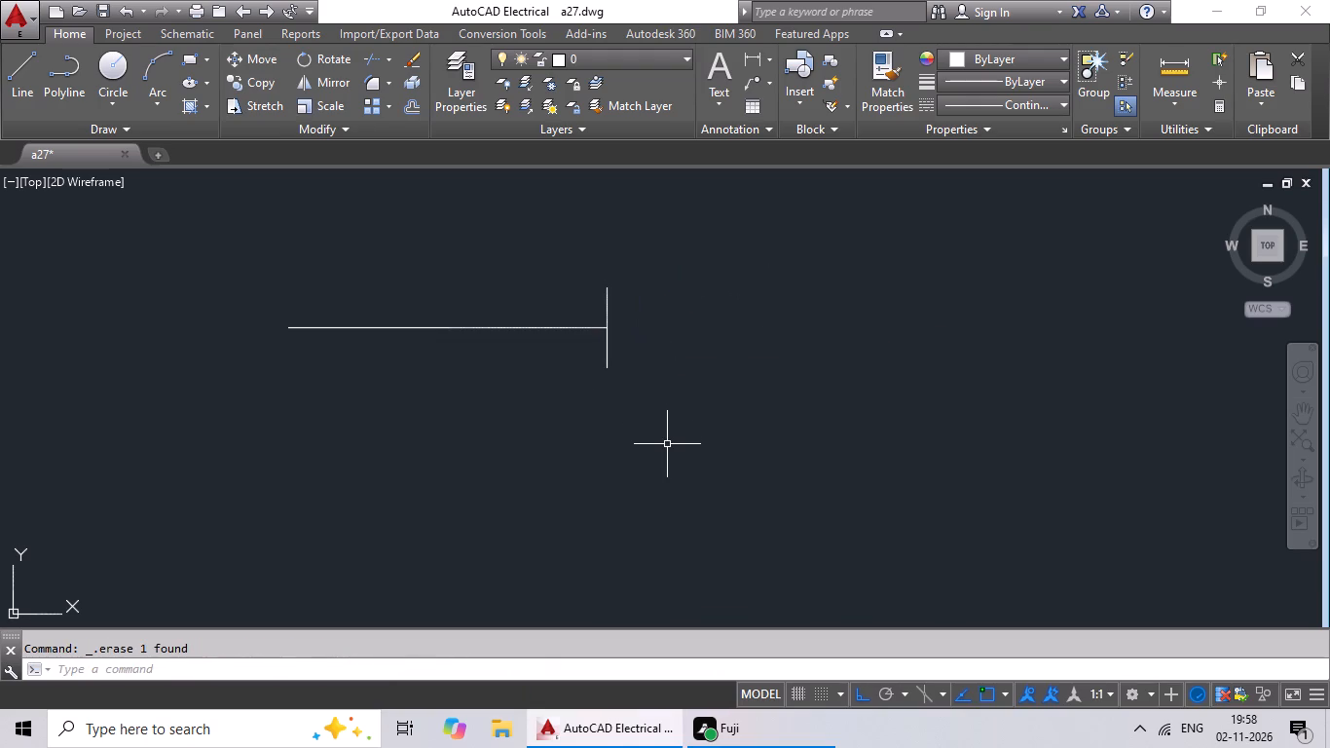
{"action": "key", "text": "Escape"}
{"action": "key", "text": "Escape"}
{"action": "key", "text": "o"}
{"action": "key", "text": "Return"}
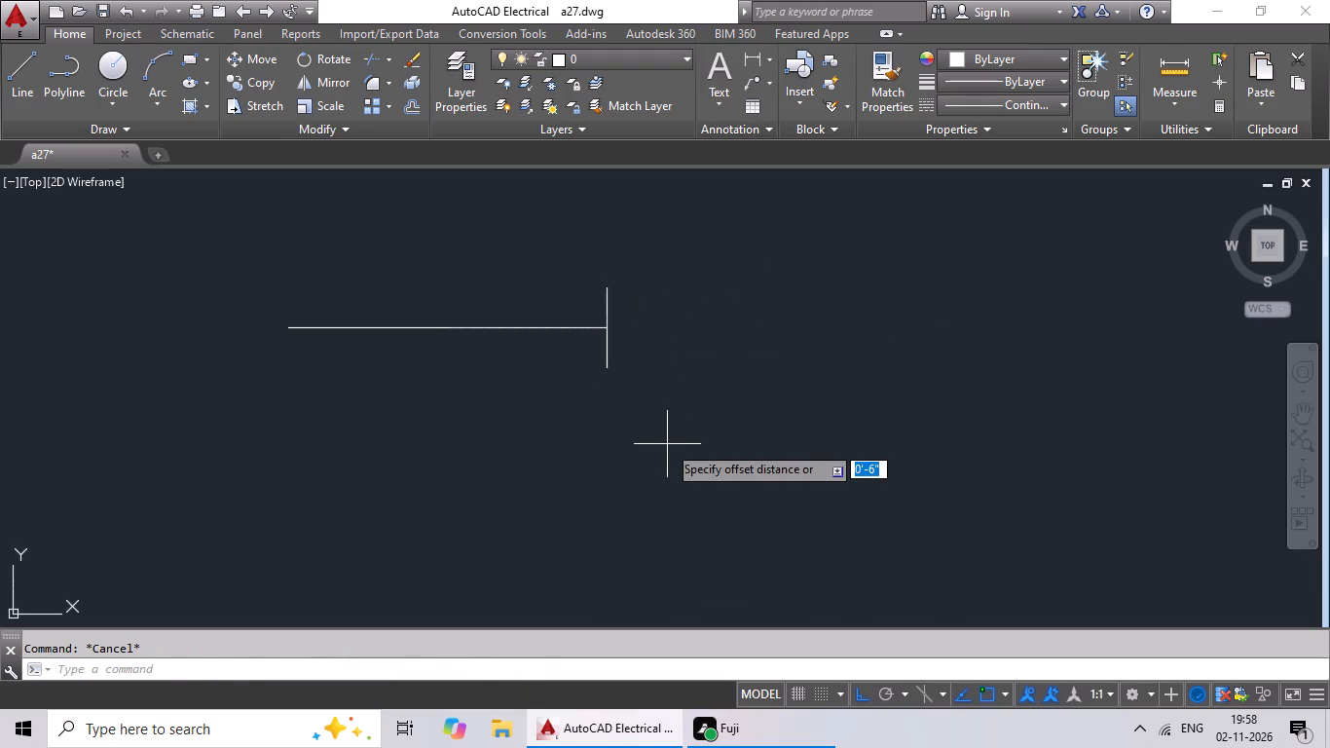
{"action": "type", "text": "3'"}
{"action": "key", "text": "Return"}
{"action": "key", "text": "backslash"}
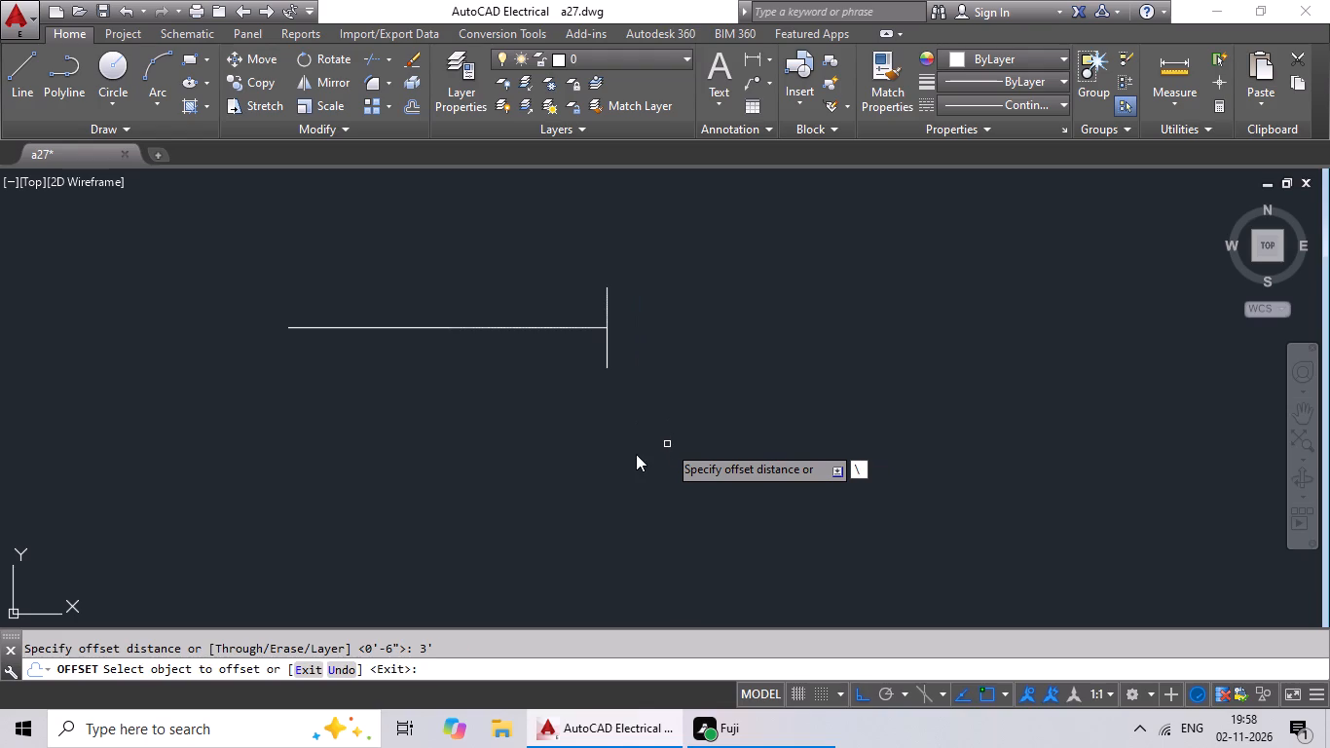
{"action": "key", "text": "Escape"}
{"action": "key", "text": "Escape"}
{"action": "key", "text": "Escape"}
Offset the 9" end line 3' to the left, onto the other end of the horizontal line.
{"action": "key", "text": "o"}
{"action": "key", "text": "Return"}
{"action": "type", "text": "3'"}
{"action": "key", "text": "Return"}
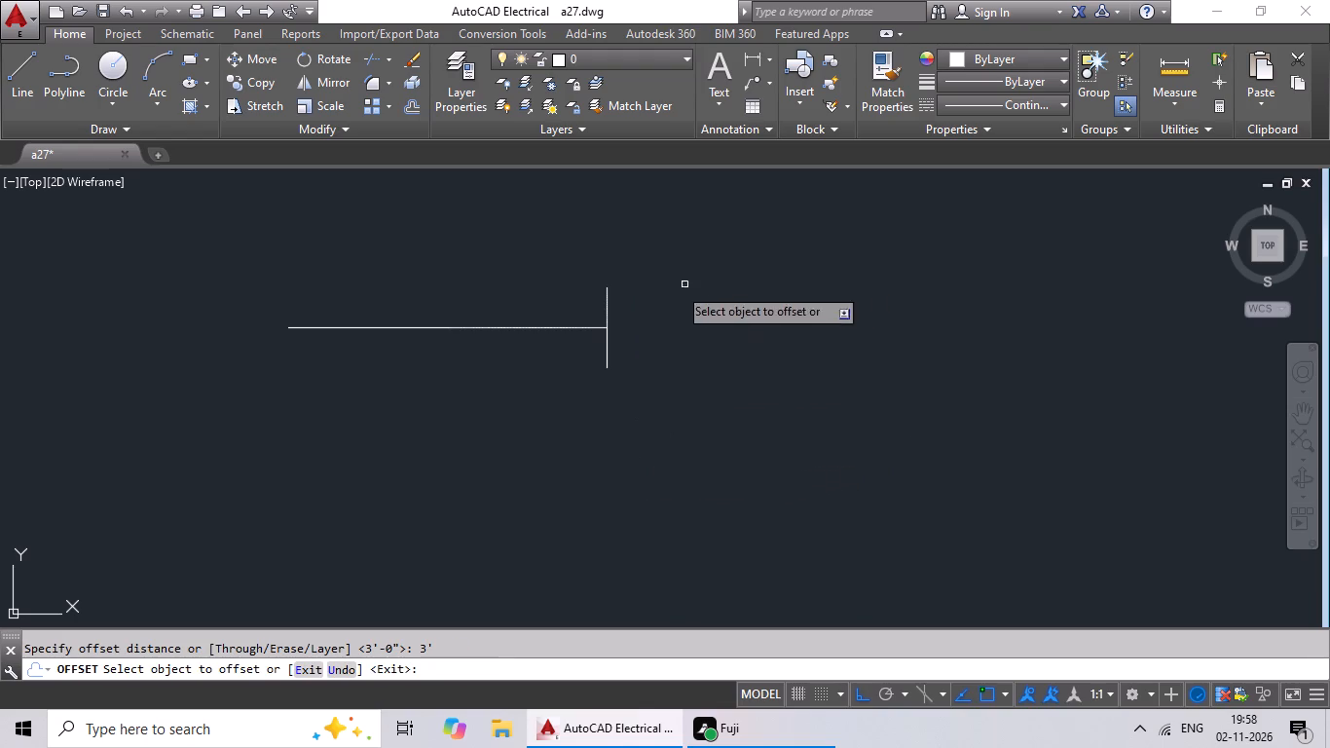
{"action": "left_click", "coordinate": [608, 289]}
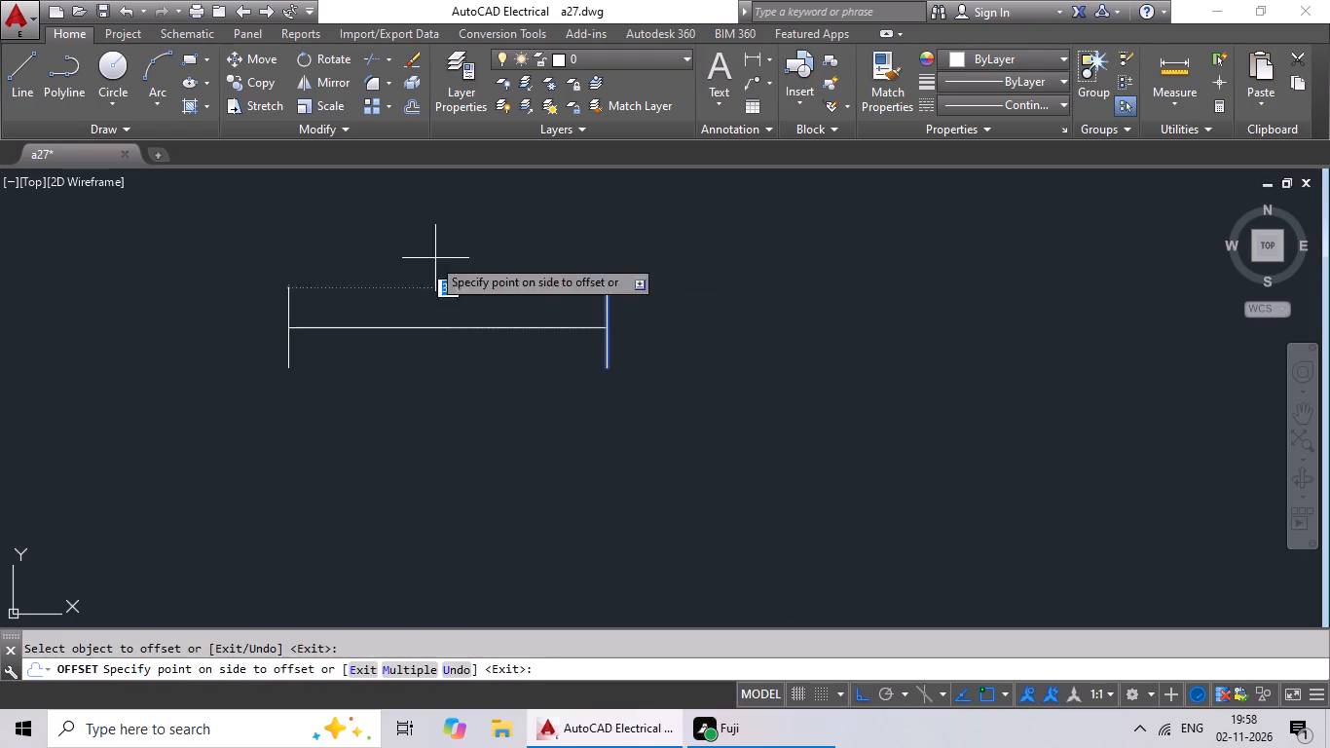
{"action": "left_click", "coordinate": [429, 257]}
{"action": "key", "text": "Escape"}
{"action": "key", "text": "Escape"}
Offset both 9" end lines outward by 1".
{"action": "key", "text": "o"}
{"action": "key", "text": "Return"}
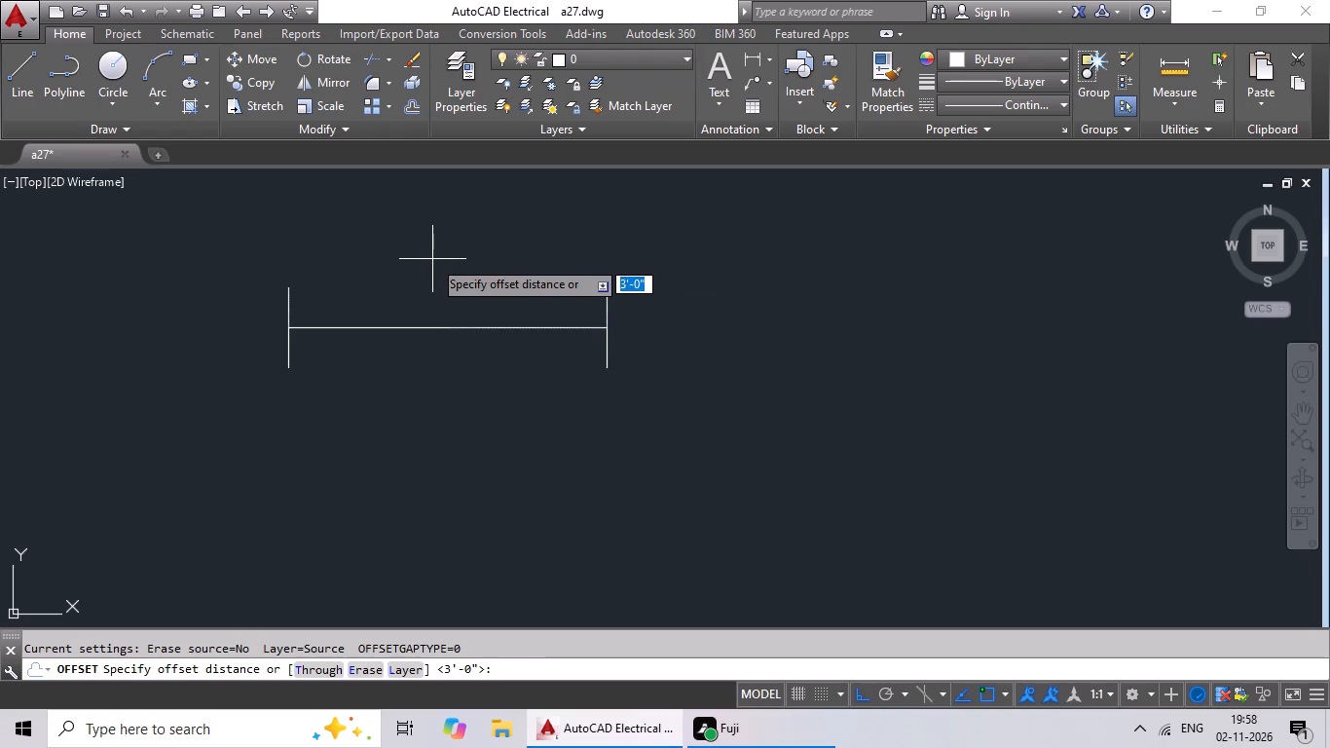
{"action": "type", "text": "1\""}
{"action": "key", "text": "Return"}
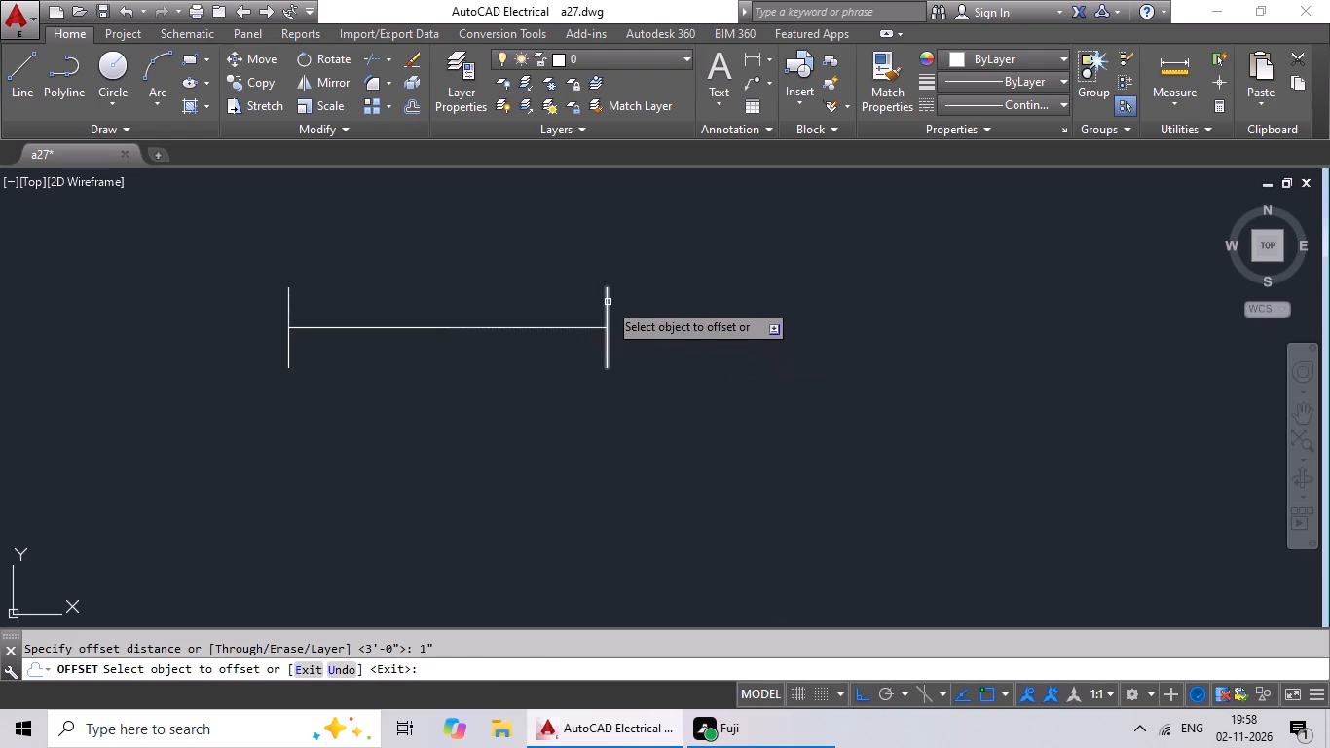
{"action": "left_click_drag", "start_coordinate": [608, 302], "coordinate": [617, 299]}
{"action": "left_click", "coordinate": [679, 286]}
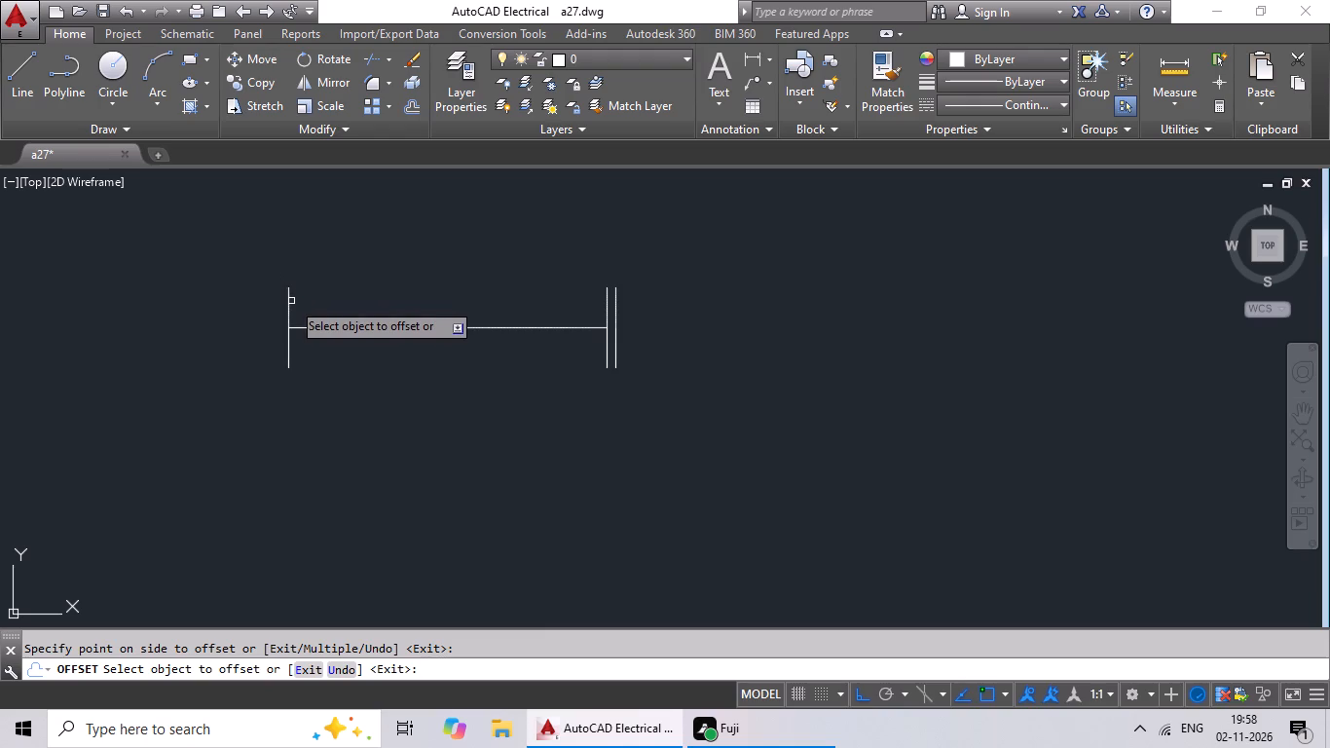
{"action": "left_click_drag", "start_coordinate": [287, 307], "coordinate": [258, 322]}
{"action": "left_click", "coordinate": [236, 333]}
{"action": "key", "text": "Escape"}
{"action": "key", "text": "Escape"}
Offset the 3' horizontal centre line by 1/2" above and below.
{"action": "key", "text": "o"}
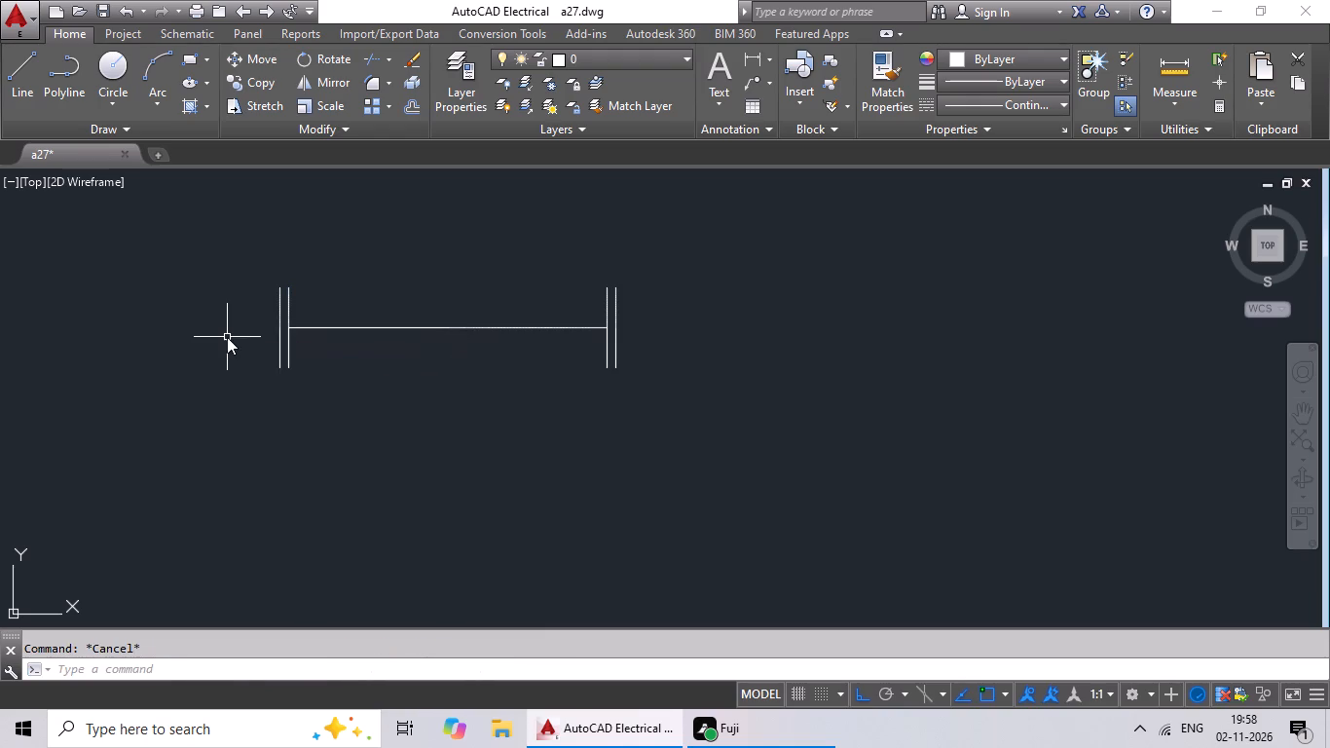
{"action": "key", "text": "Return"}
{"action": "key", "text": "1"}
{"action": "type", "text": "/2\""}
{"action": "key", "text": "Return"}
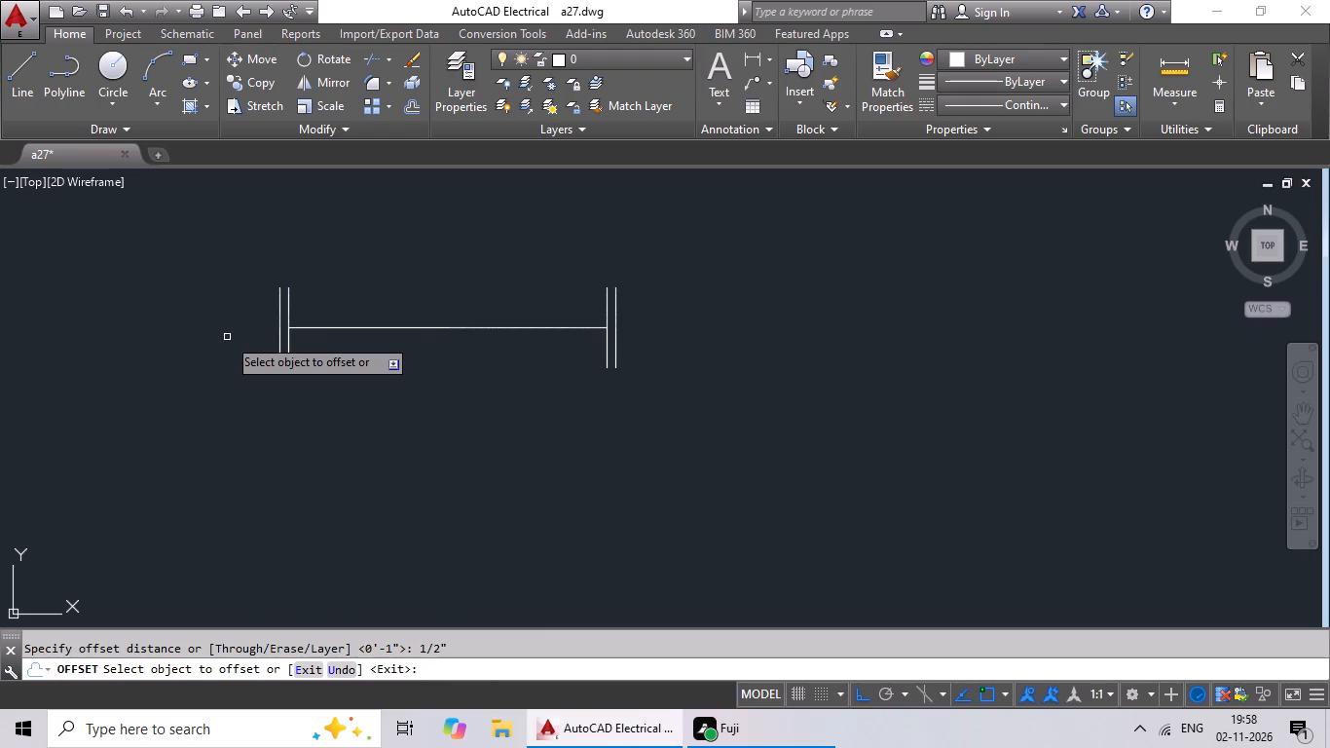
{"action": "left_click_drag", "start_coordinate": [421, 329], "coordinate": [440, 307]}
{"action": "left_click", "coordinate": [460, 281]}
{"action": "scroll", "coordinate": [462, 320], "scroll_direction": "up", "scroll_amount": 3}
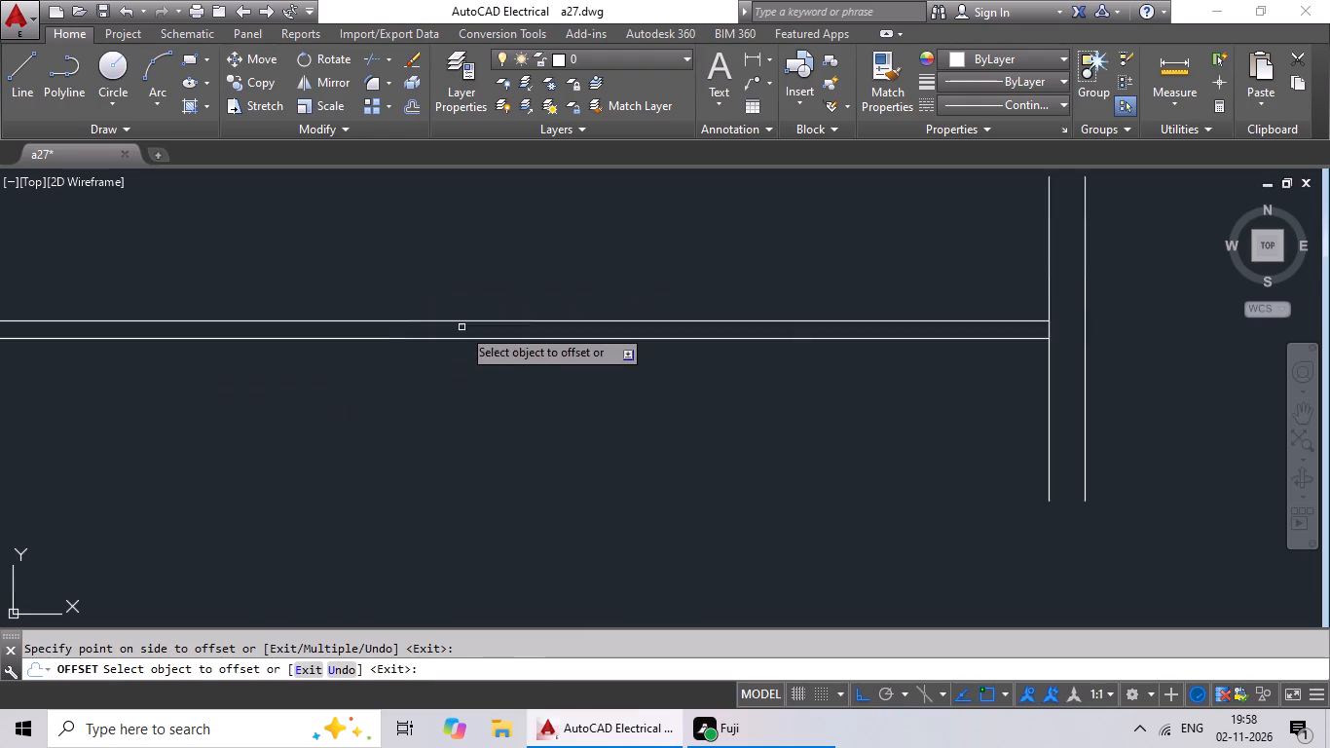
{"action": "left_click_drag", "start_coordinate": [461, 337], "coordinate": [463, 369]}
{"action": "left_click", "coordinate": [465, 398]}
{"action": "scroll", "coordinate": [469, 401], "scroll_direction": "down", "scroll_amount": 3}
{"action": "key", "text": "Escape"}
{"action": "key", "text": "Escape"}
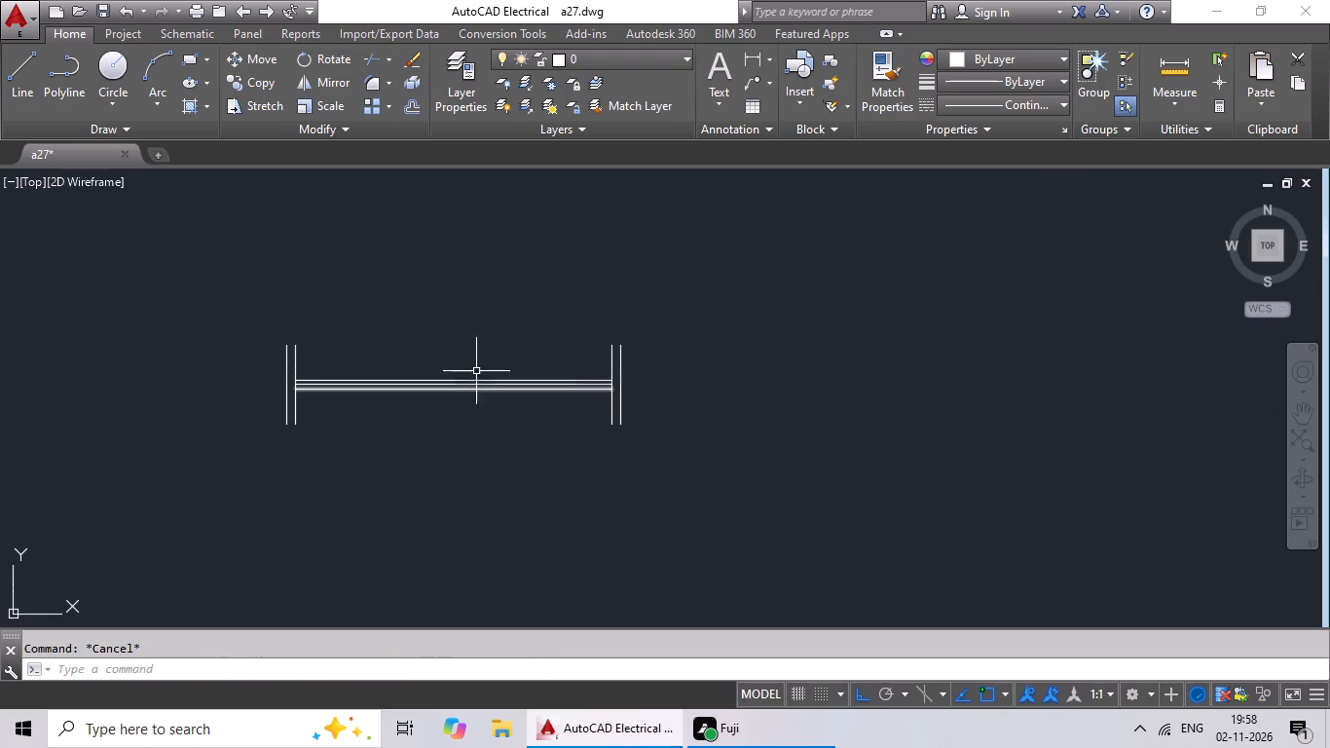
{"action": "key", "text": "Escape"}
Copy the whole 3' wide symbol to the clipboard and paste a duplicate directly below it.
{"action": "left_click_drag", "start_coordinate": [487, 294], "coordinate": [742, 389]}
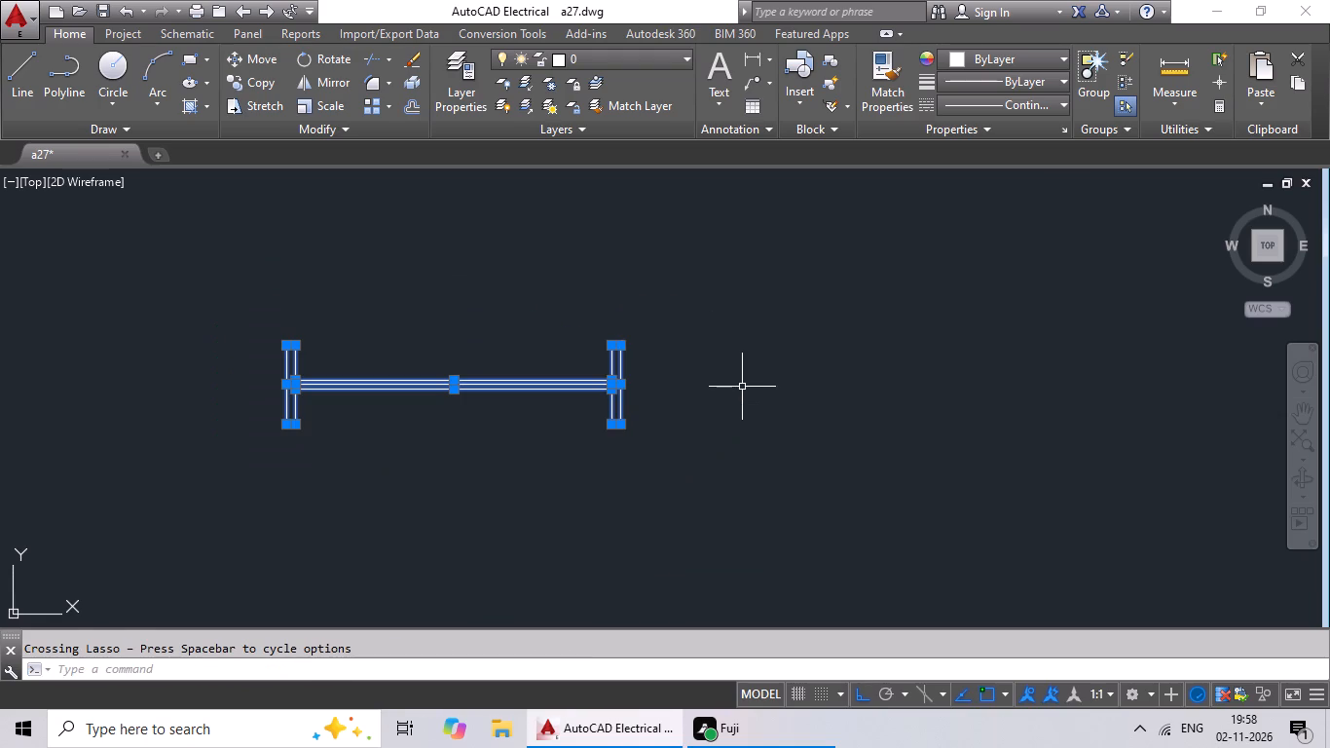
{"action": "key", "text": "ctrl+c"}
{"action": "key", "text": "ctrl+v"}
{"action": "middle_click_drag", "start_coordinate": [362, 465], "coordinate": [412, 335]}
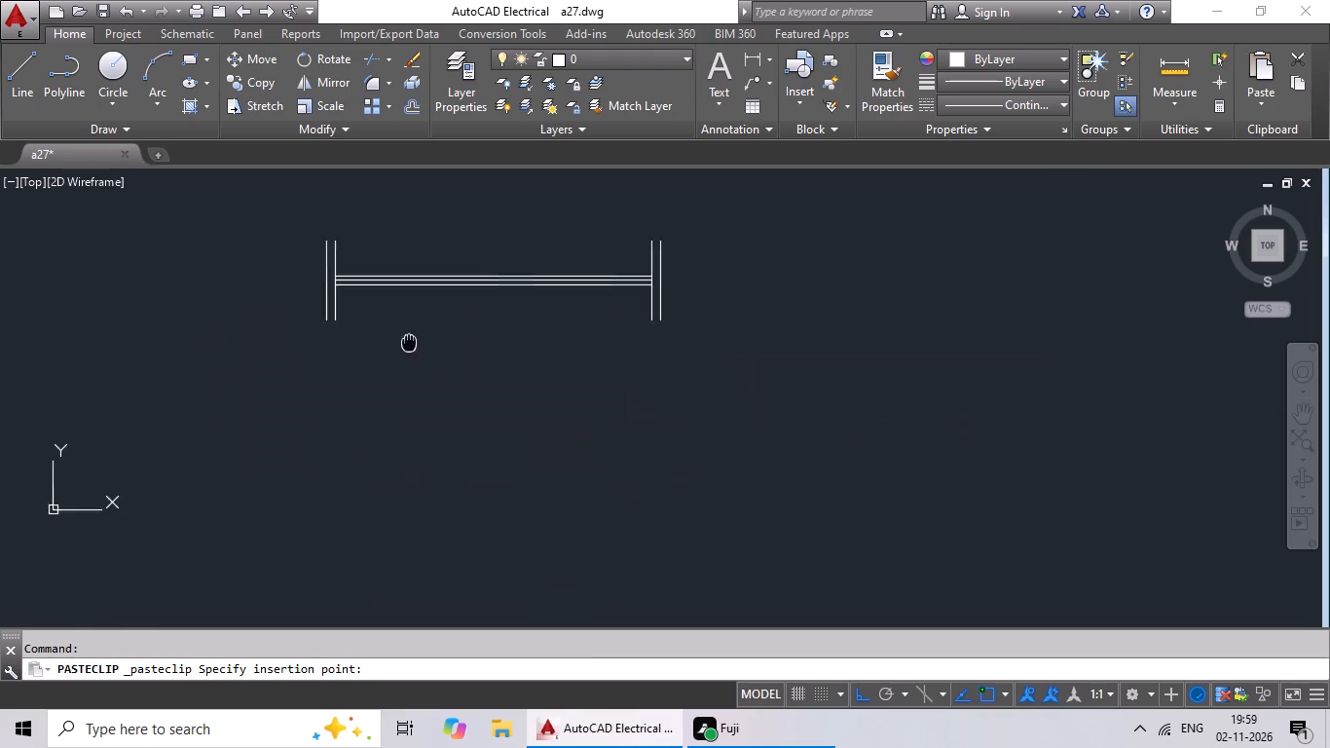
{"action": "middle_click_drag", "start_coordinate": [412, 335], "coordinate": [421, 306]}
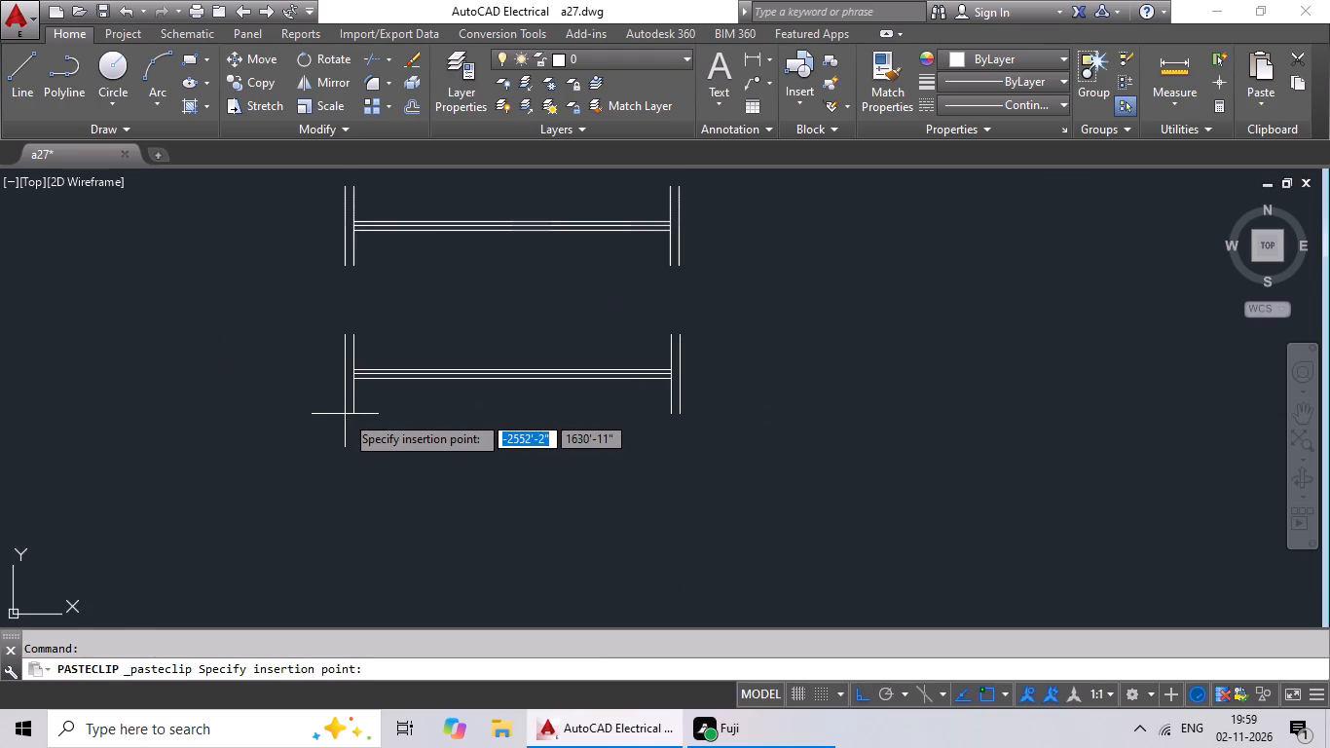
{"action": "left_click", "coordinate": [345, 414]}
Rotate the pasted symbol 90° about its upper-right corner so that it stands vertical, extending downward.
{"action": "left_click_drag", "start_coordinate": [416, 309], "coordinate": [762, 371]}
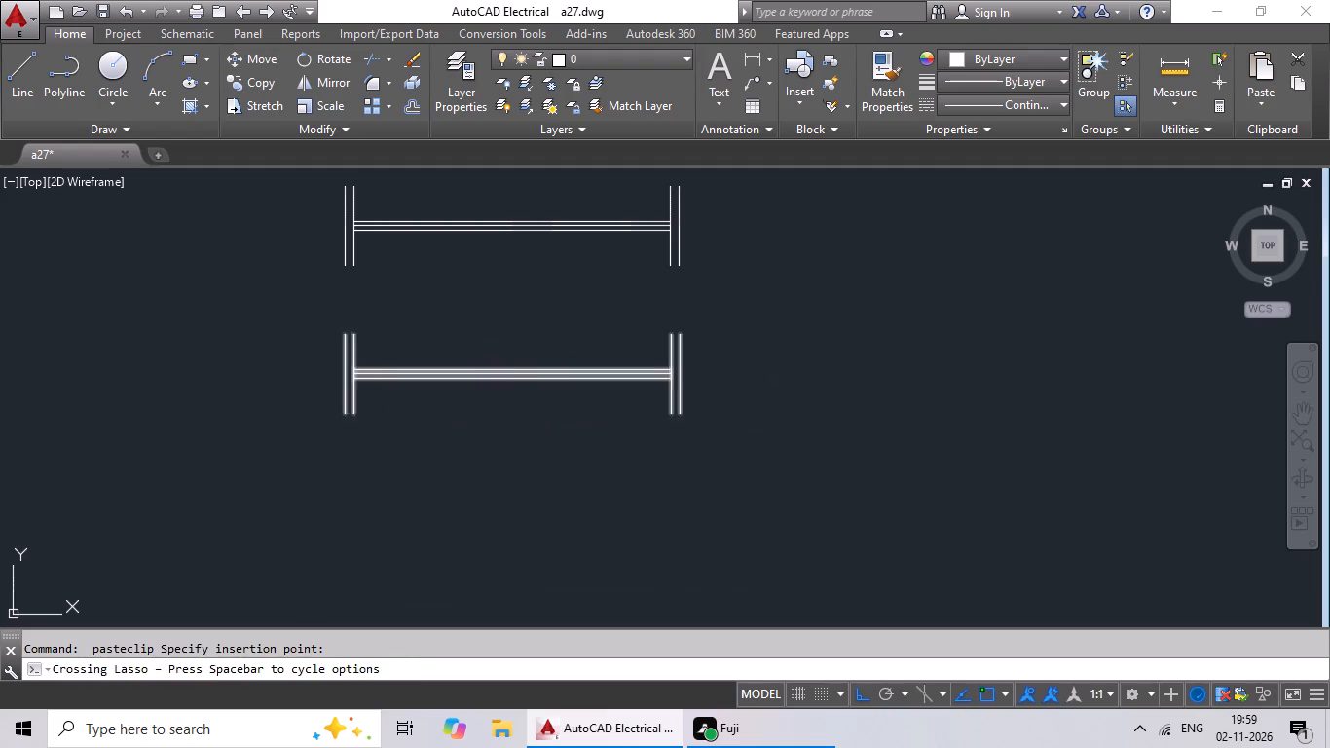
{"action": "left_click", "coordinate": [338, 60]}
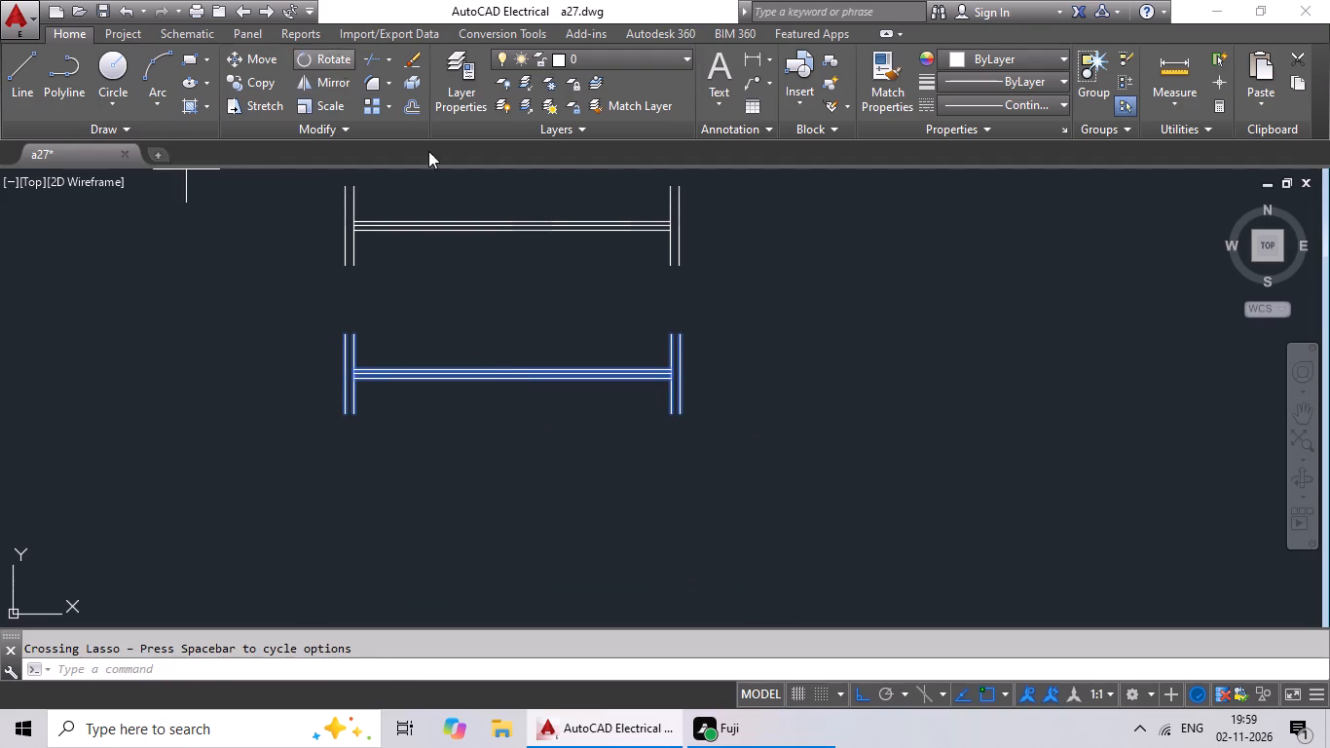
{"action": "left_click", "coordinate": [683, 338]}
{"action": "left_click", "coordinate": [691, 318]}
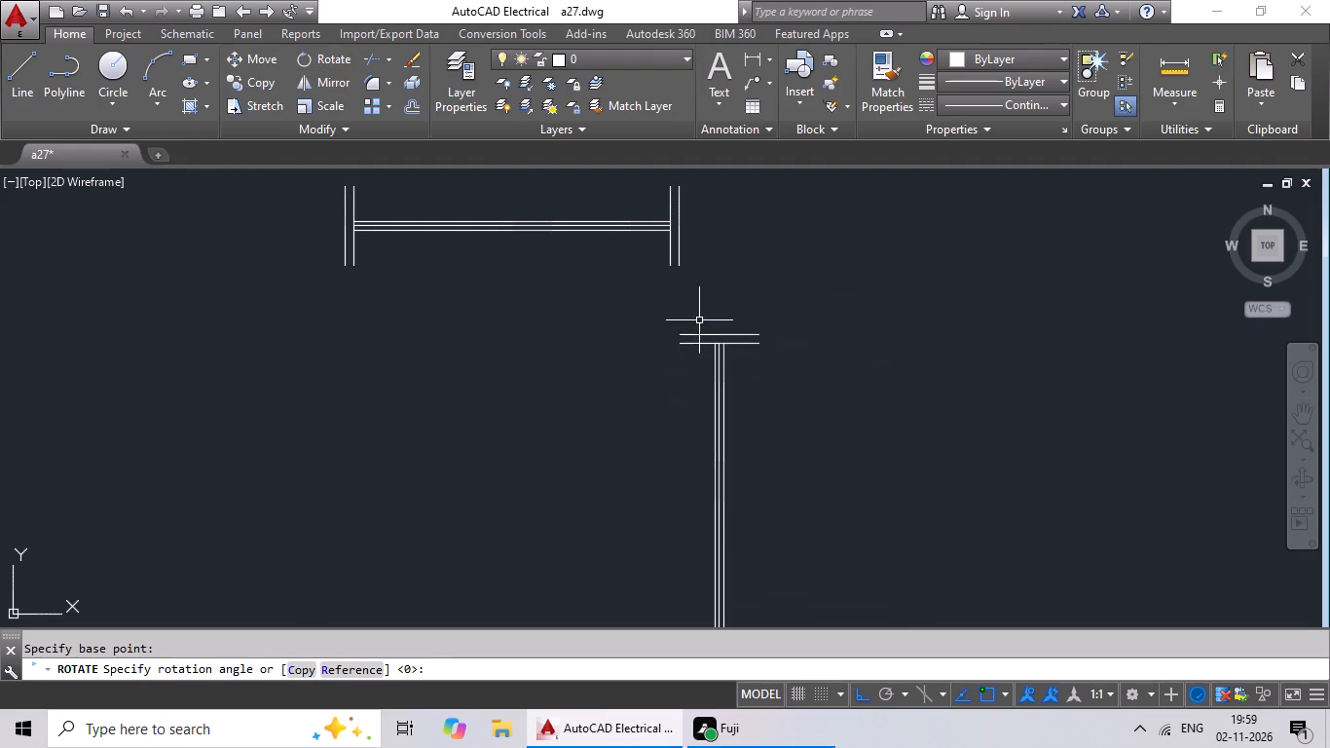
Copy the original horizontal 3' symbol and paste another duplicate below it, to the left of the vertical one.
{"action": "scroll", "coordinate": [785, 314], "scroll_direction": "down", "scroll_amount": 3}
{"action": "middle_click_drag", "start_coordinate": [794, 307], "coordinate": [761, 378]}
{"action": "scroll", "coordinate": [667, 368], "scroll_direction": "up", "scroll_amount": 4}
{"action": "left_click_drag", "start_coordinate": [610, 252], "coordinate": [460, 389]}
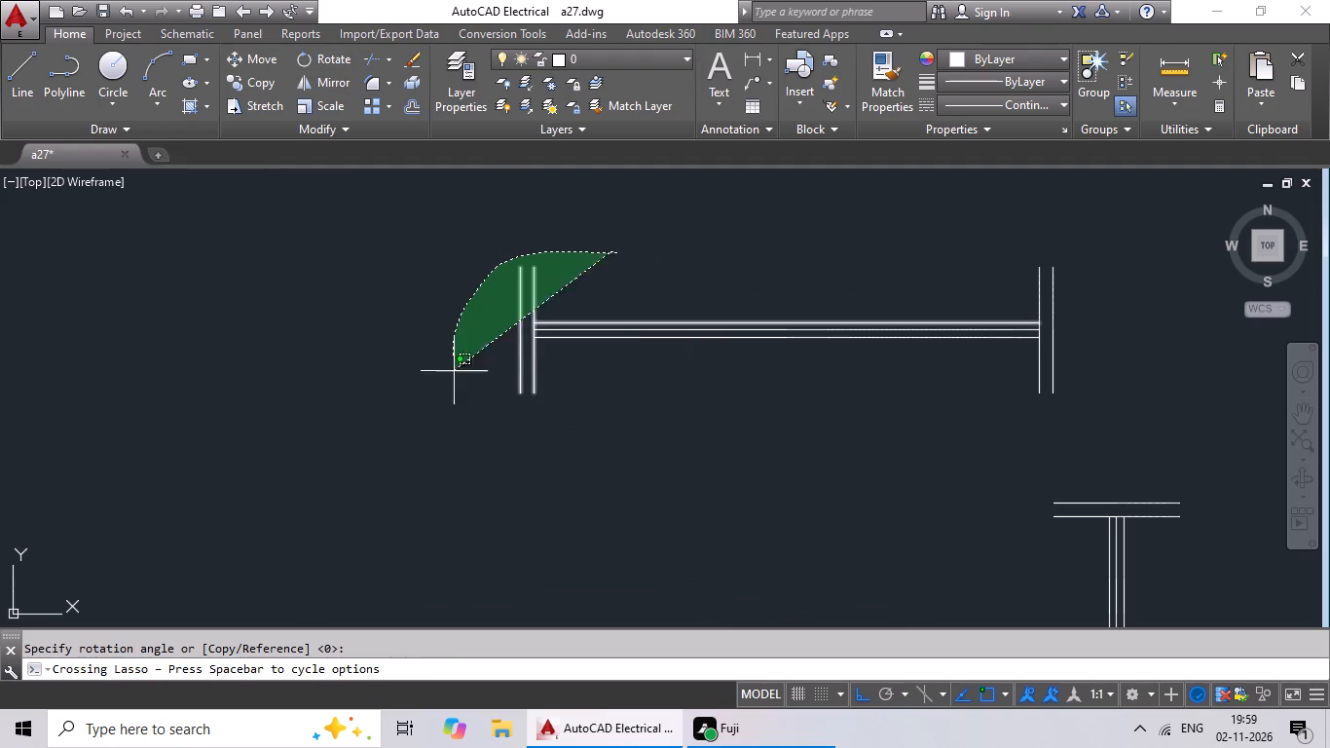
{"action": "left_click_drag", "start_coordinate": [460, 389], "coordinate": [1174, 329]}
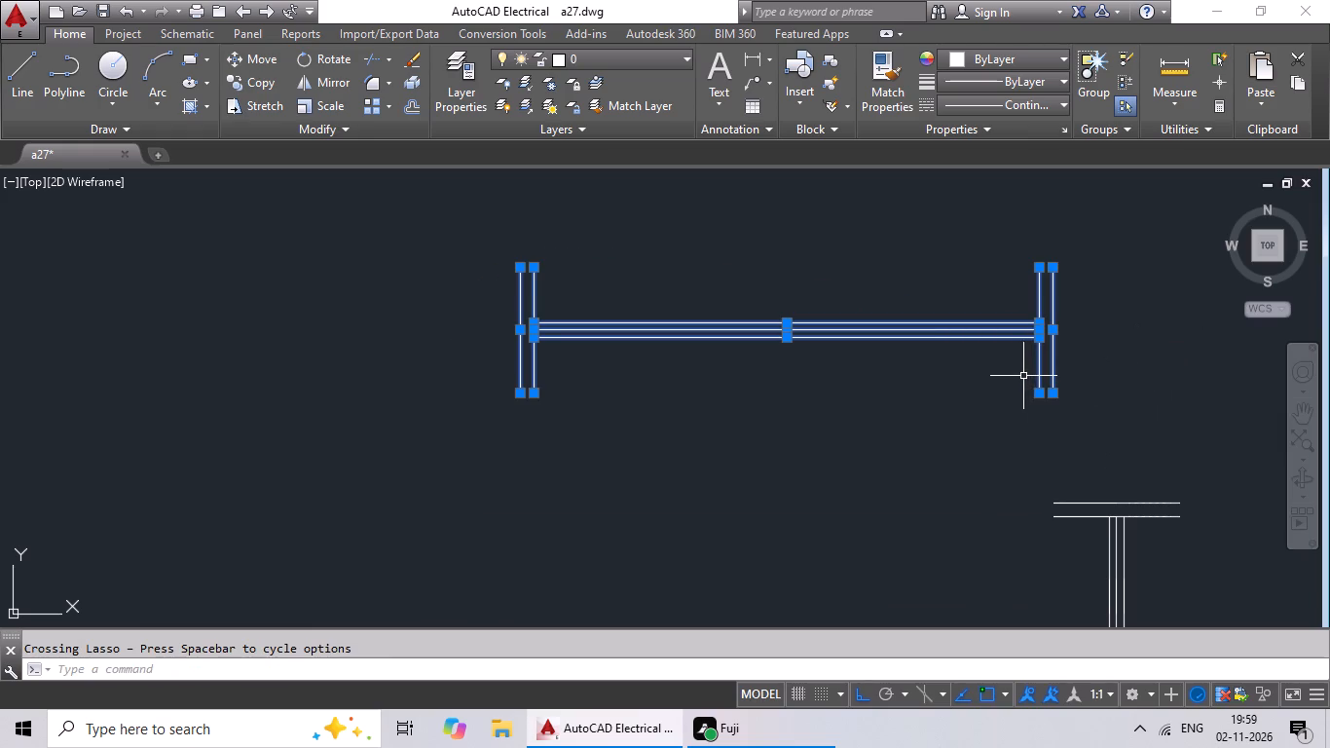
{"action": "key", "text": "ctrl+c"}
{"action": "key", "text": "ctrl+v"}
{"action": "scroll", "coordinate": [716, 442], "scroll_direction": "down", "scroll_amount": 2}
{"action": "middle_click_drag", "start_coordinate": [685, 443], "coordinate": [633, 284]}
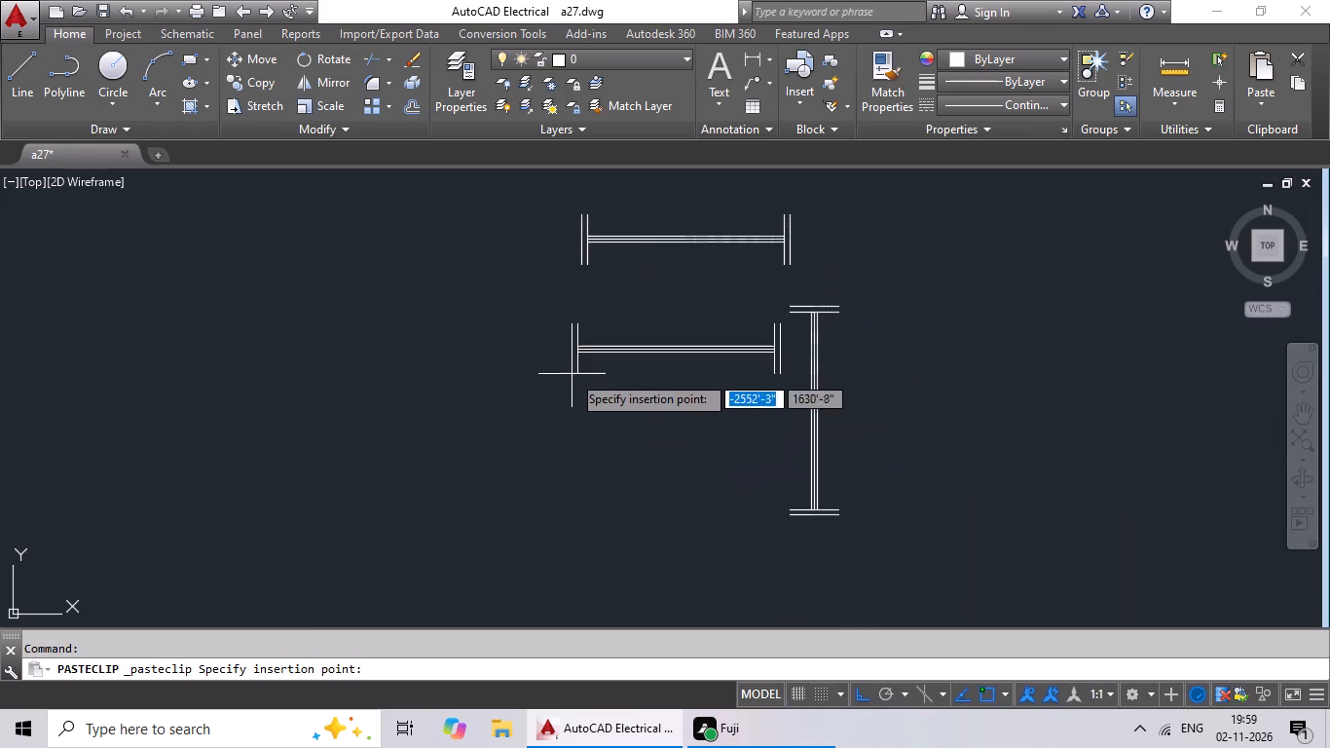
{"action": "left_click_drag", "start_coordinate": [493, 409], "coordinate": [503, 409]}
Offset the inner right end line of the newly pasted horizontal 3' symbol 2' to the left.
{"action": "scroll", "coordinate": [748, 369], "scroll_direction": "up", "scroll_amount": 2}
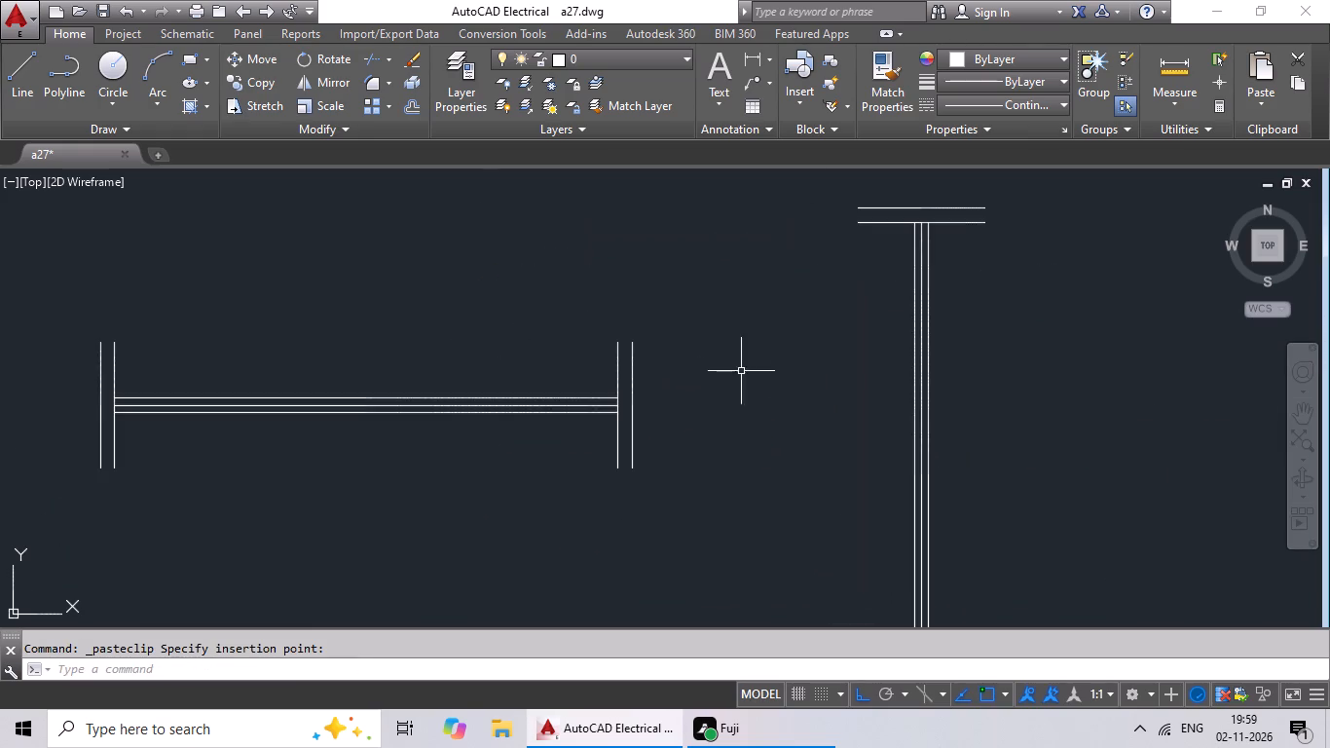
{"action": "middle_click_drag", "start_coordinate": [718, 372], "coordinate": [817, 366]}
{"action": "key", "text": "Escape"}
{"action": "key", "text": "Escape"}
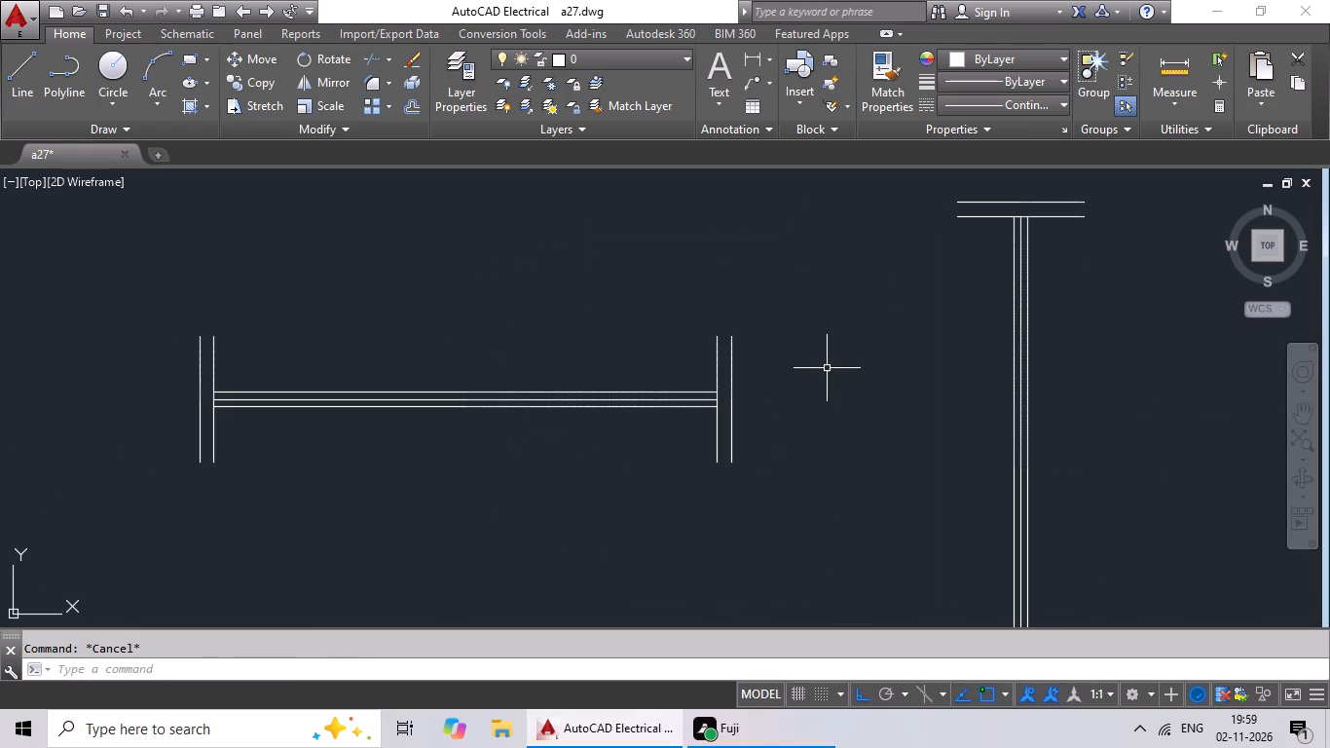
{"action": "key", "text": "o"}
{"action": "key", "text": "Return"}
{"action": "type", "text": "2'"}
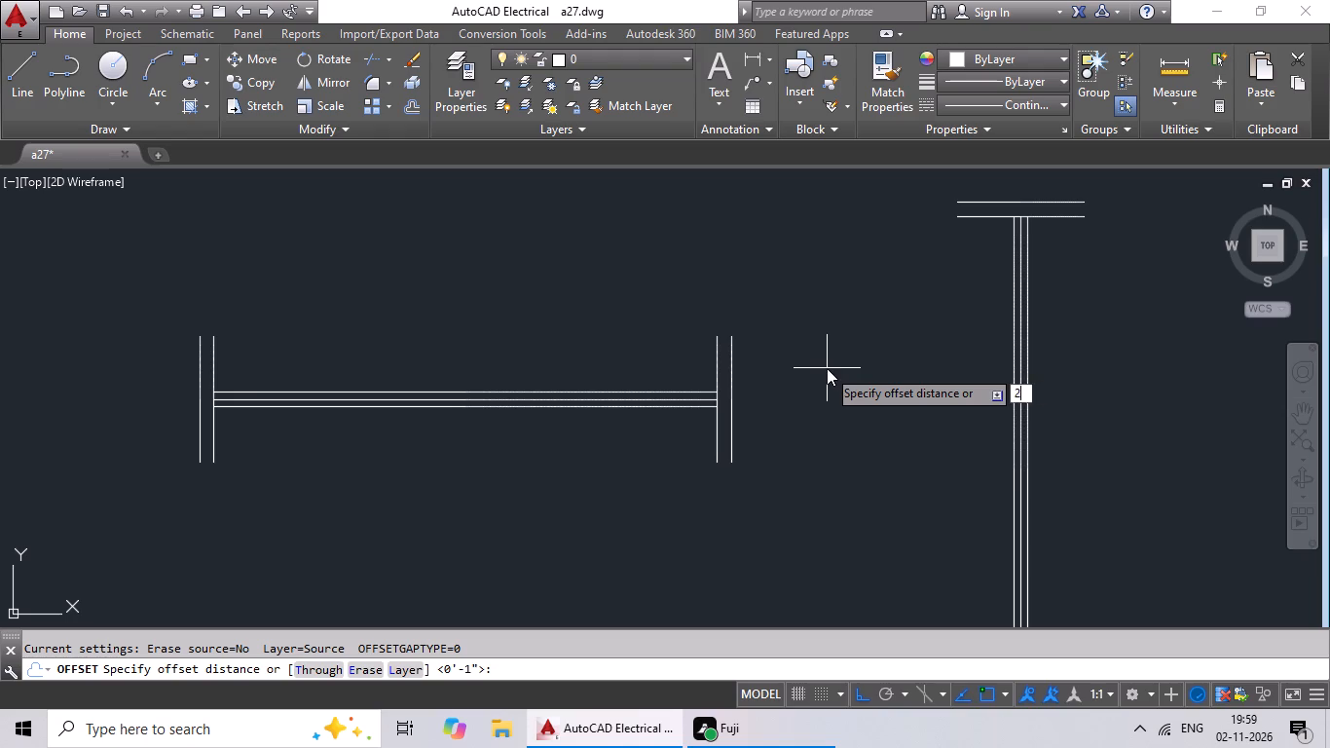
{"action": "key", "text": "Return"}
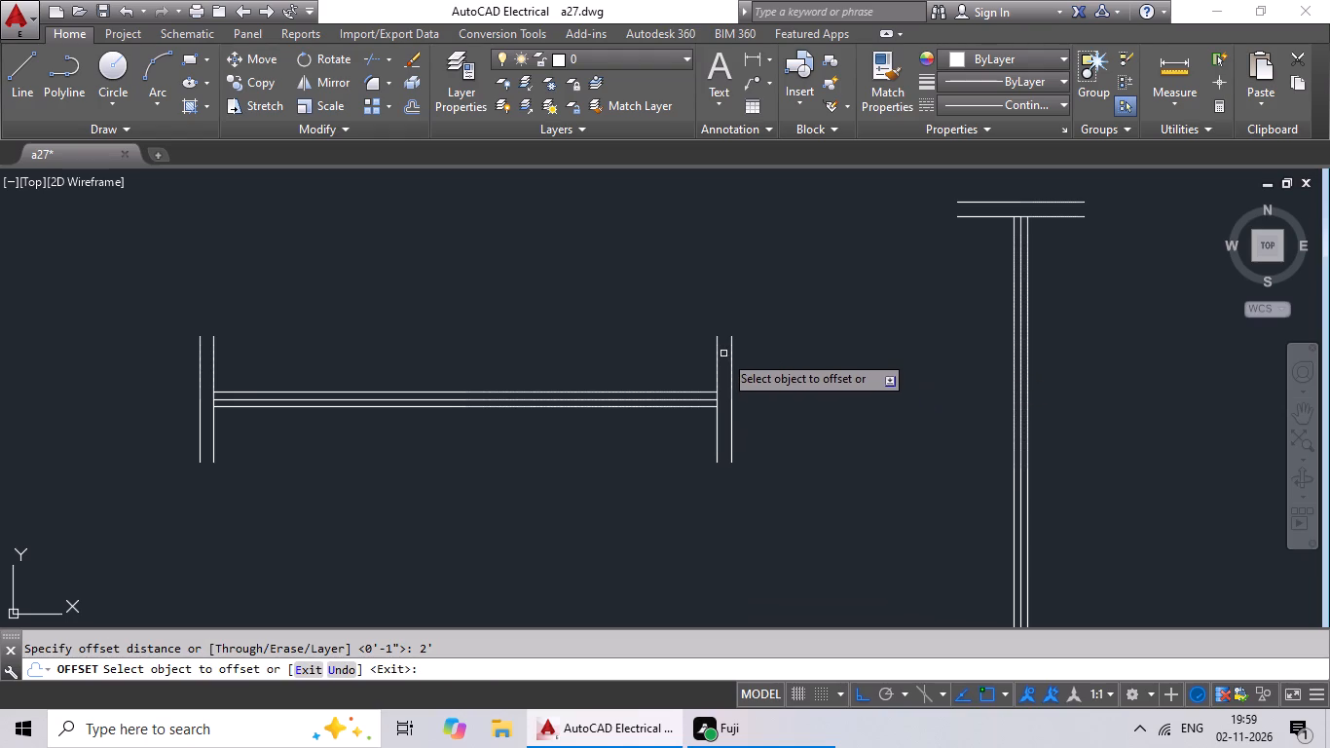
{"action": "left_click", "coordinate": [718, 344]}
{"action": "left_click", "coordinate": [544, 346]}
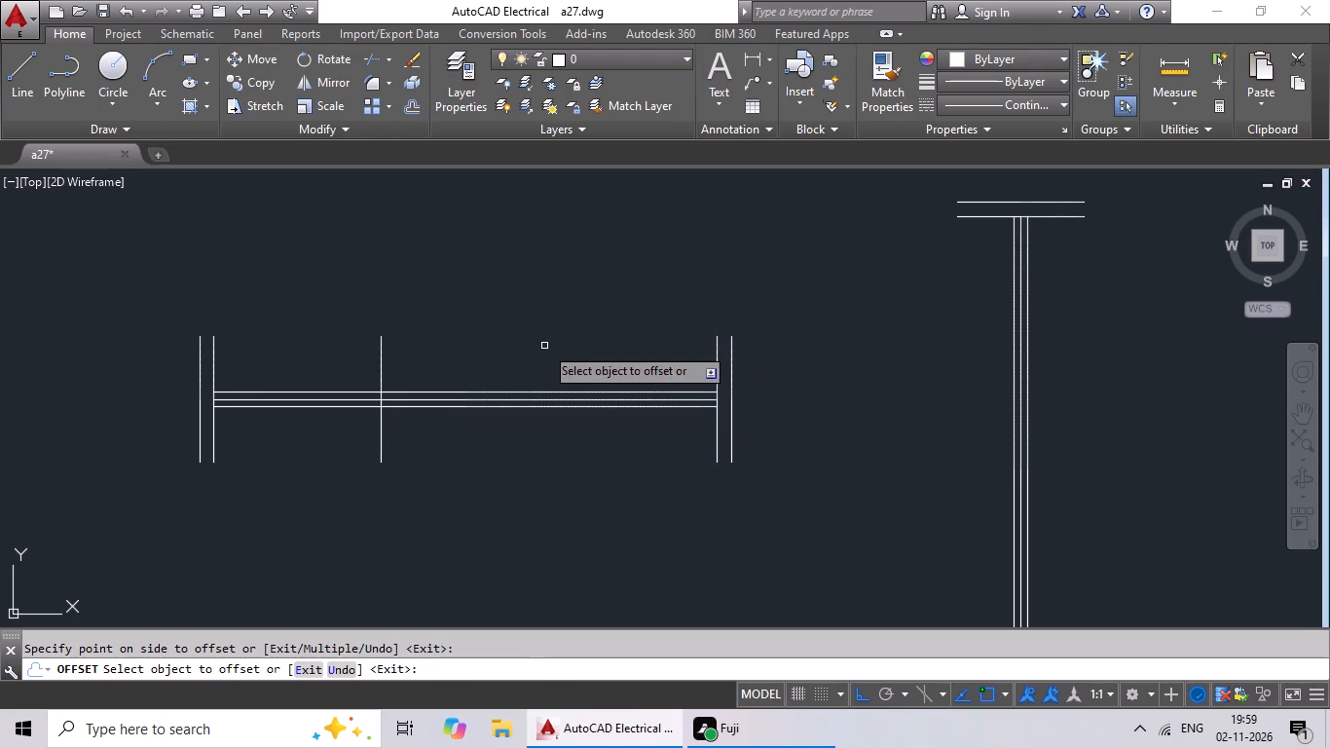
{"action": "key", "text": "Escape"}
{"action": "key", "text": "Escape"}
Offset the new vertical line 1" to the left to form a second pair of end lines.
{"action": "key", "text": "o"}
{"action": "key", "text": "Return"}
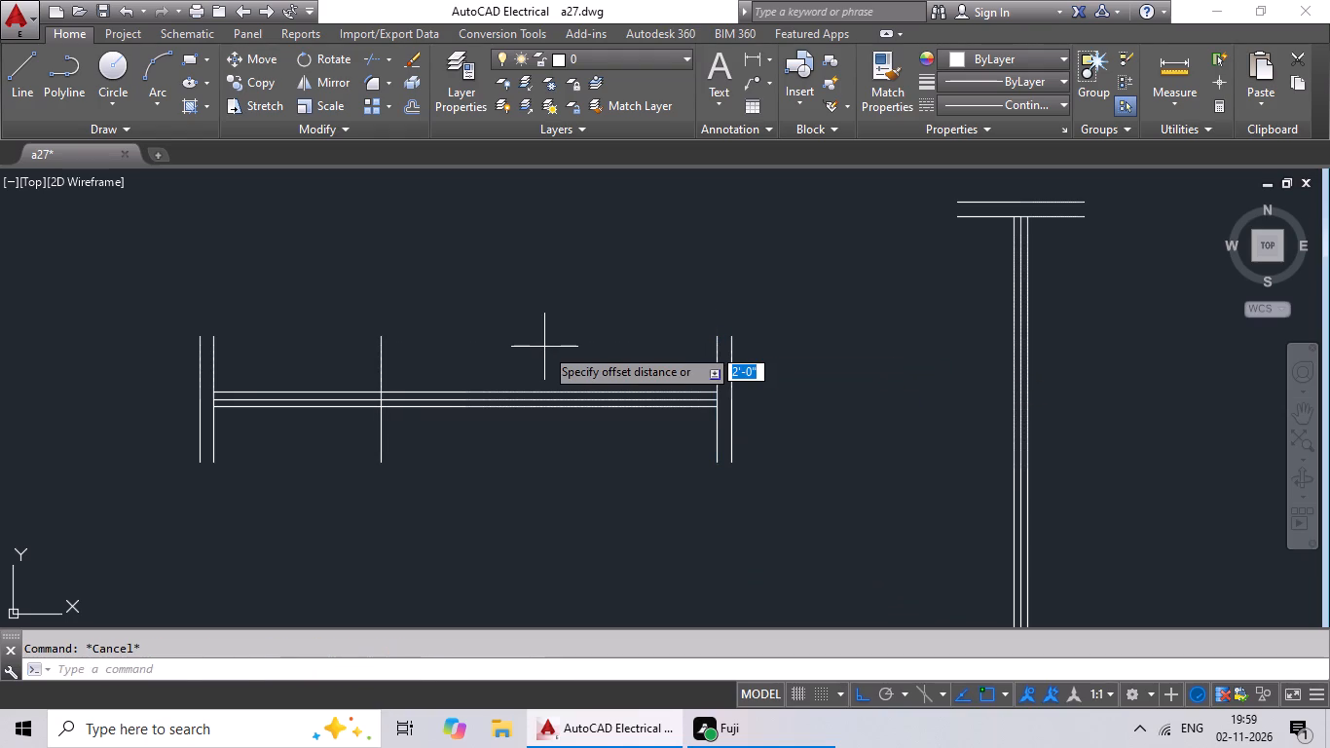
{"action": "key", "text": "1"}
{"action": "key", "text": "shift+quotedbl"}
{"action": "key", "text": "Return"}
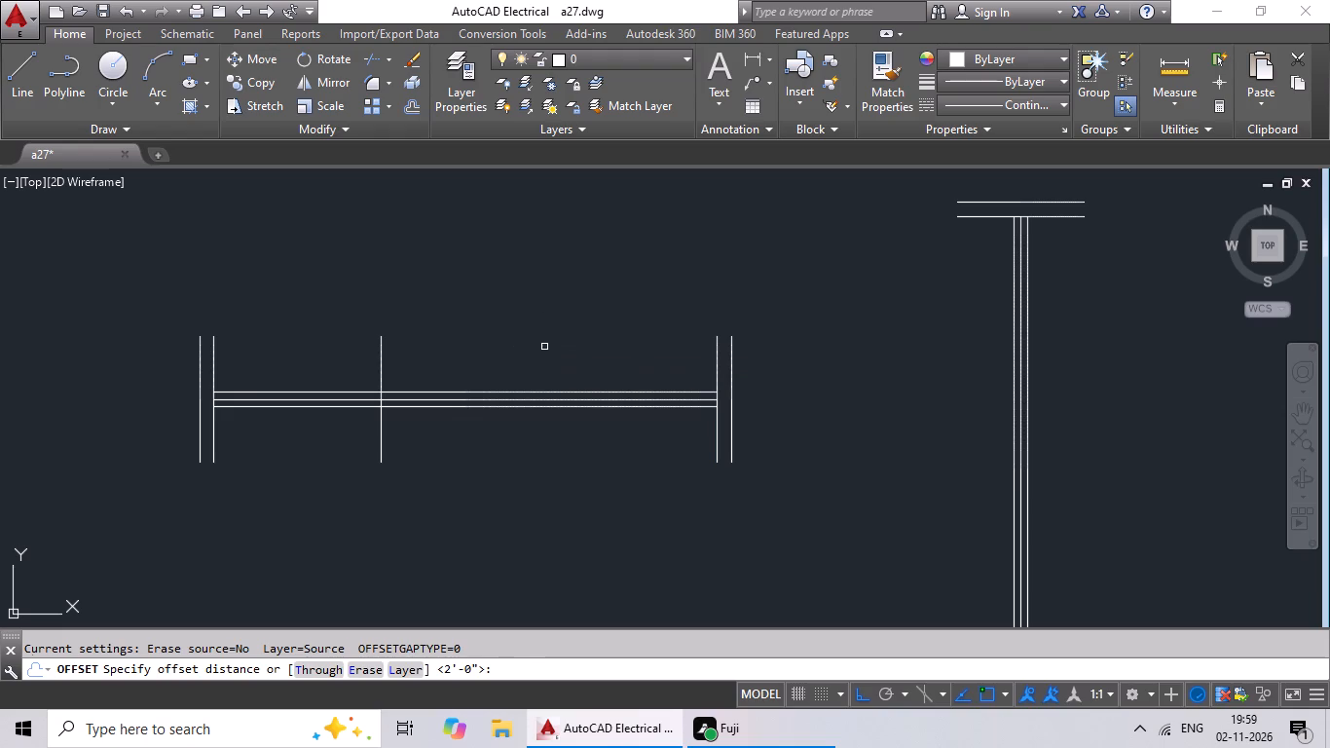
{"action": "left_click", "coordinate": [381, 361]}
{"action": "left_click", "coordinate": [303, 393]}
{"action": "key", "text": "Escape"}
{"action": "key", "text": "Escape"}
Trim the three horizontal lines between the two new vertical lines and delete the leftover left part, leaving a 2' wide symbol.
{"action": "type", "text": "tr"}
{"action": "key", "text": "space"}
{"action": "key", "text": "space"}
{"action": "scroll", "coordinate": [379, 407], "scroll_direction": "up", "scroll_amount": 3}
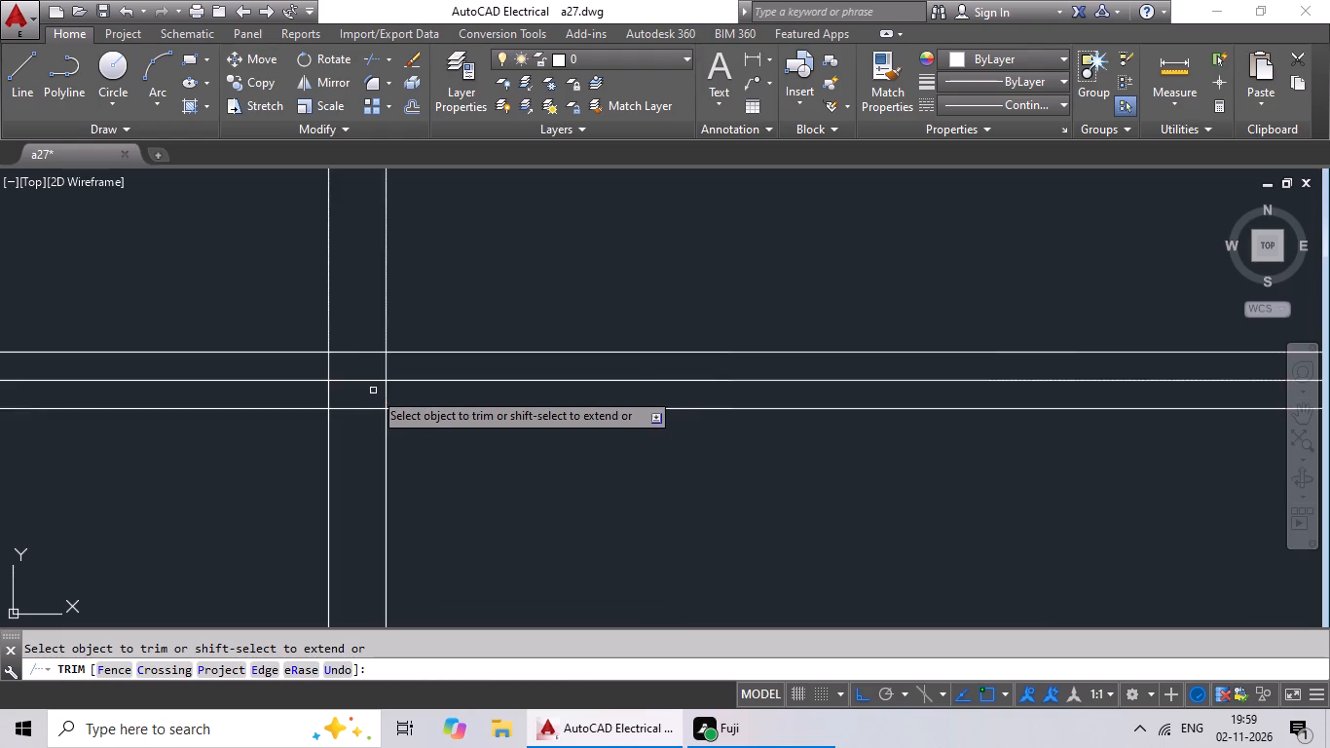
{"action": "scroll", "coordinate": [366, 355], "scroll_direction": "up", "scroll_amount": 2}
{"action": "left_click_drag", "start_coordinate": [372, 311], "coordinate": [340, 526]}
{"action": "scroll", "coordinate": [375, 488], "scroll_direction": "down", "scroll_amount": 3}
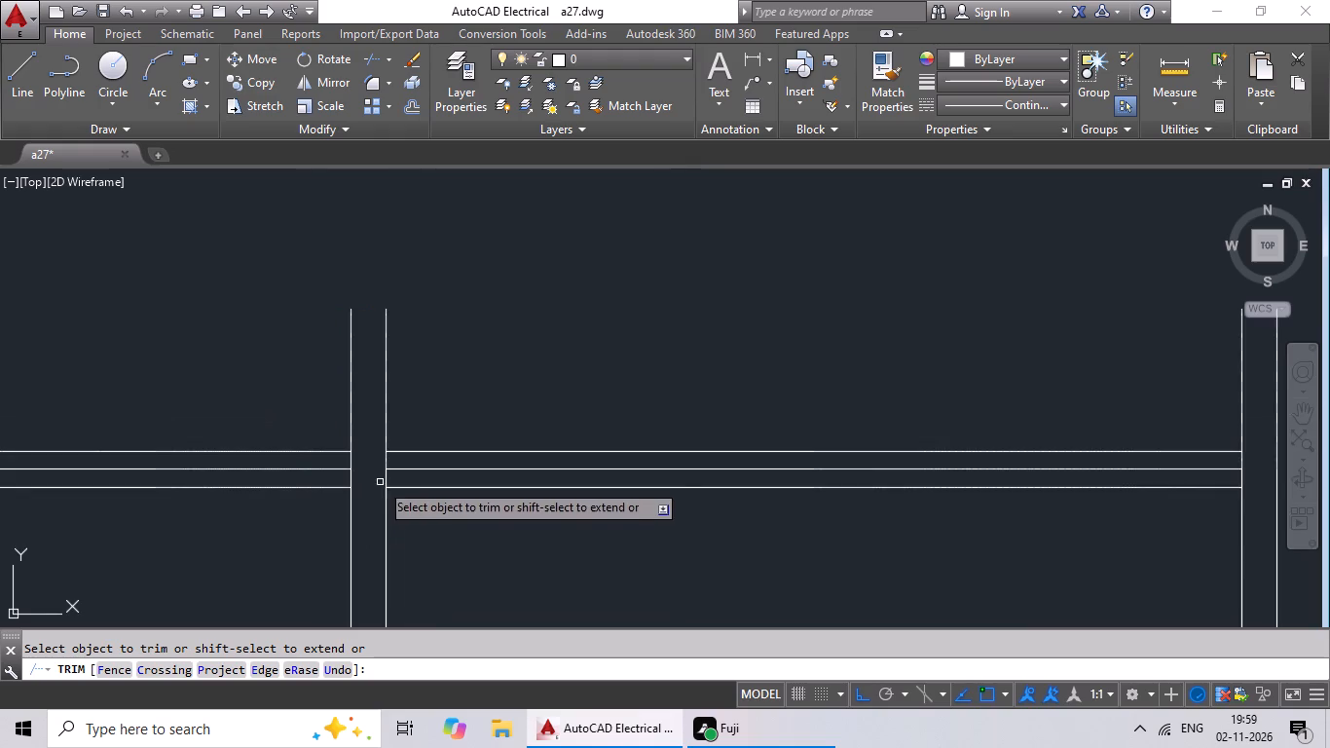
{"action": "scroll", "coordinate": [405, 456], "scroll_direction": "down", "scroll_amount": 2}
{"action": "middle_click_drag", "start_coordinate": [421, 443], "coordinate": [600, 351]}
{"action": "key", "text": "Escape"}
{"action": "left_click_drag", "start_coordinate": [514, 321], "coordinate": [340, 376]}
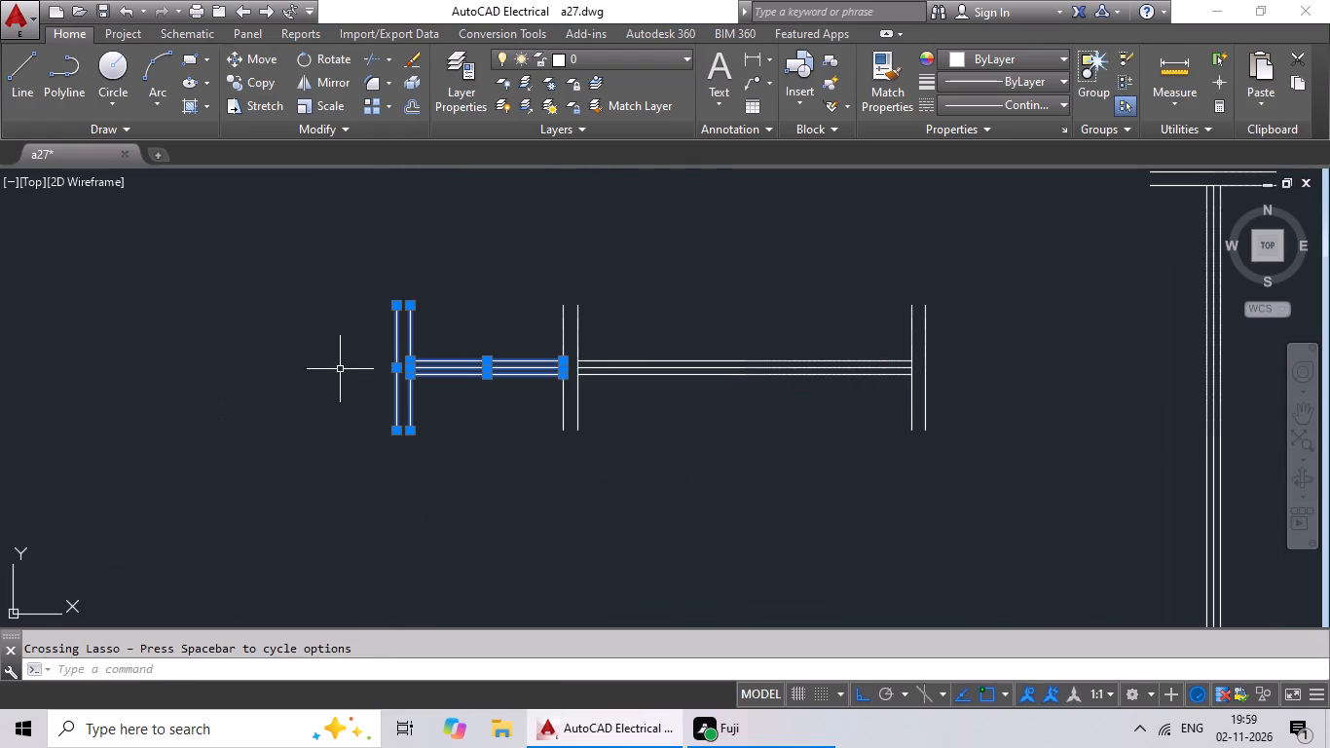
{"action": "key", "text": "Delete"}
Copy the whole 2' wide symbol to the clipboard and paste a duplicate directly below it.
{"action": "scroll", "coordinate": [443, 345], "scroll_direction": "down", "scroll_amount": 3}
{"action": "middle_click_drag", "start_coordinate": [444, 344], "coordinate": [345, 350]}
{"action": "scroll", "coordinate": [381, 357], "scroll_direction": "up", "scroll_amount": 3}
{"action": "left_click_drag", "start_coordinate": [455, 240], "coordinate": [428, 240]}
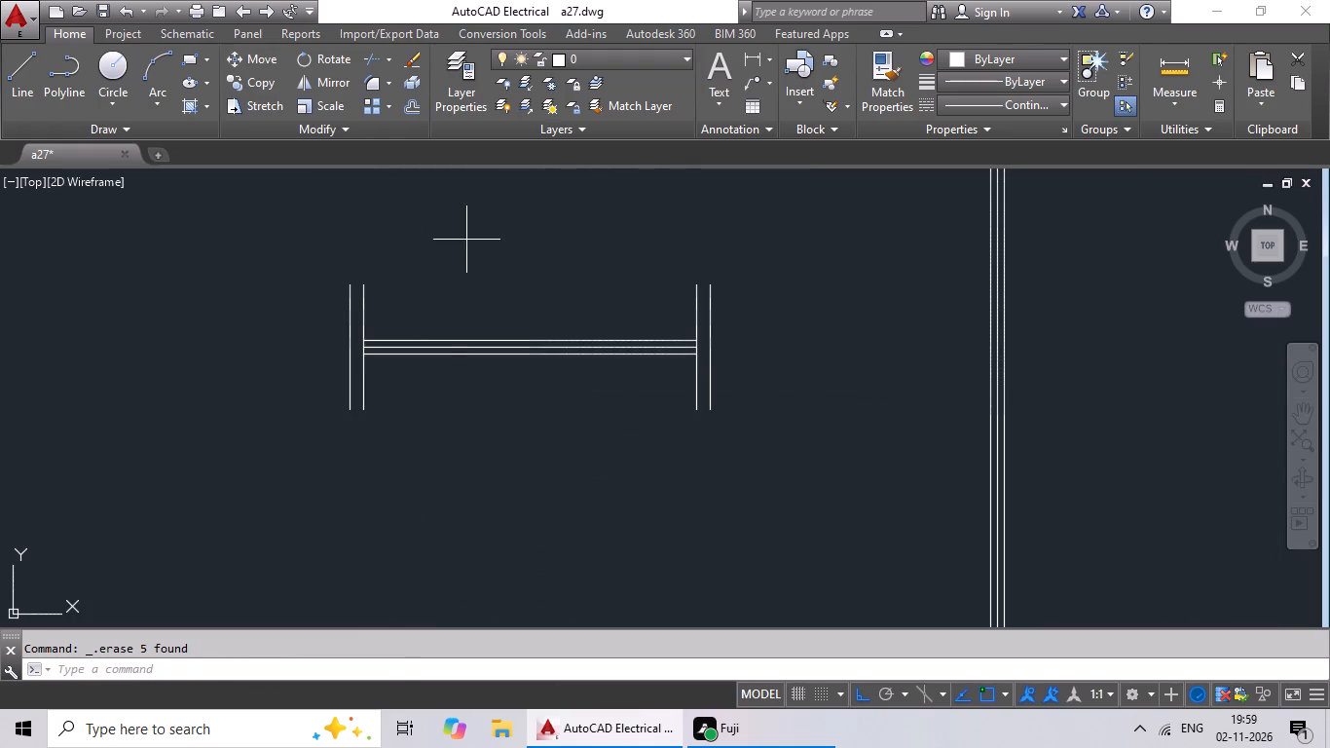
{"action": "left_click_drag", "start_coordinate": [428, 240], "coordinate": [784, 277]}
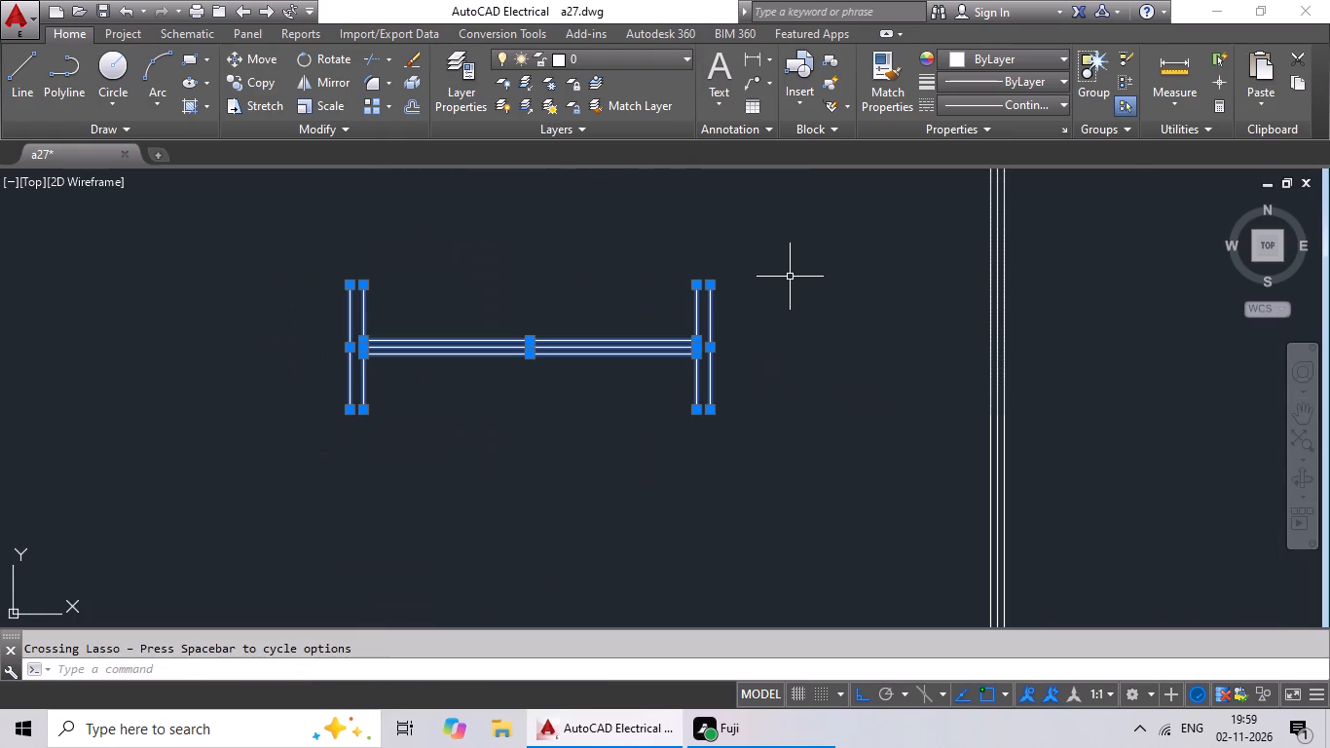
{"action": "key", "text": "ctrl+c"}
{"action": "key", "text": "ctrl+v"}
{"action": "scroll", "coordinate": [532, 442], "scroll_direction": "down", "scroll_amount": 1, "text": "ctrl"}
{"action": "middle_click_drag", "start_coordinate": [531, 442], "coordinate": [567, 284], "text": "ctrl"}
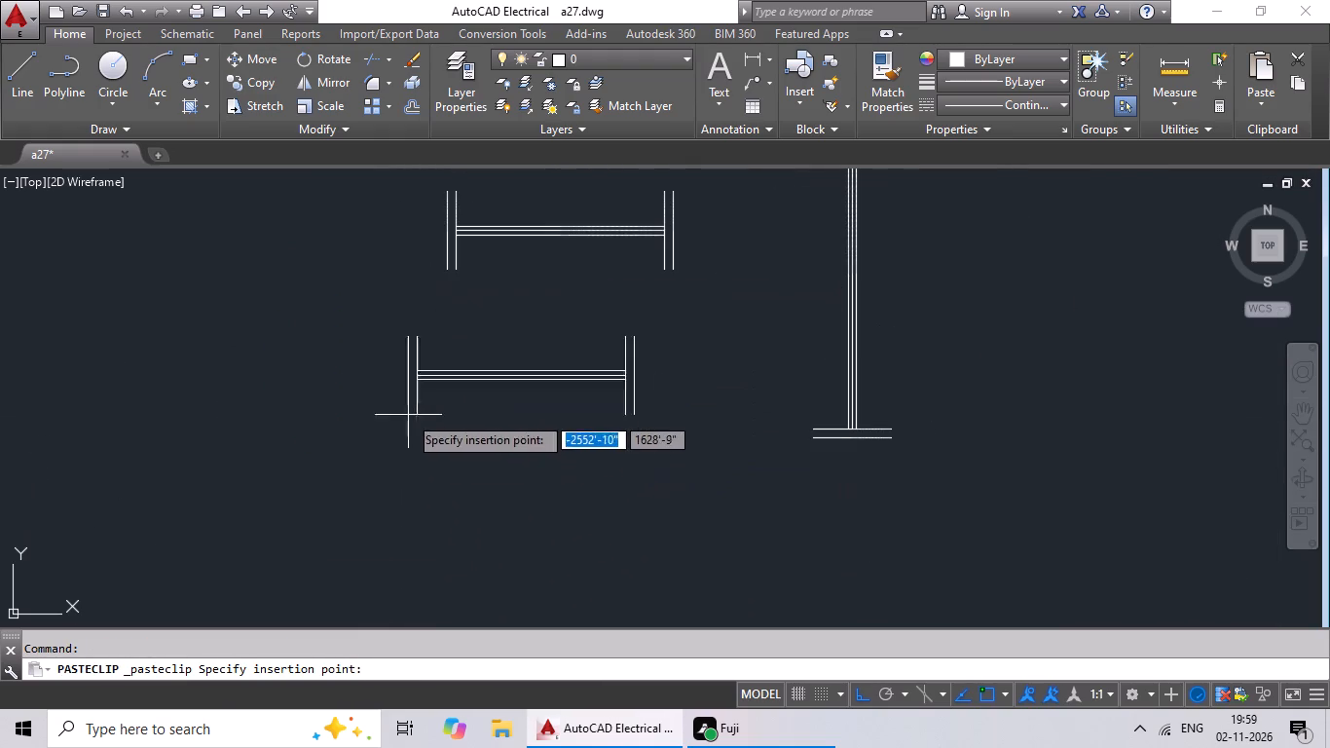
{"action": "left_click", "coordinate": [430, 429]}
Rotate the pasted 2' symbol 90° about its upper-right corner so that it stands vertical, extending downward.
{"action": "left_click_drag", "start_coordinate": [486, 318], "coordinate": [734, 427]}
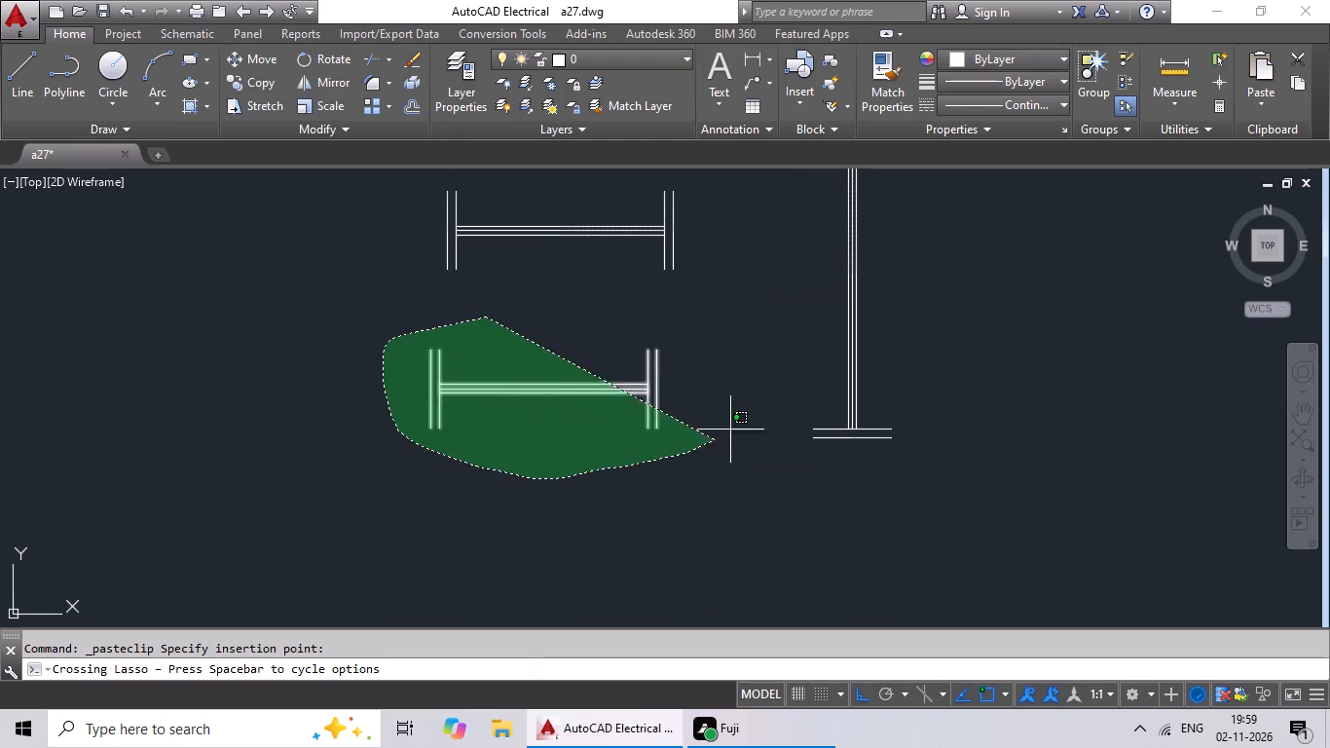
{"action": "left_click_drag", "start_coordinate": [734, 427], "coordinate": [753, 378]}
{"action": "left_click", "coordinate": [345, 61]}
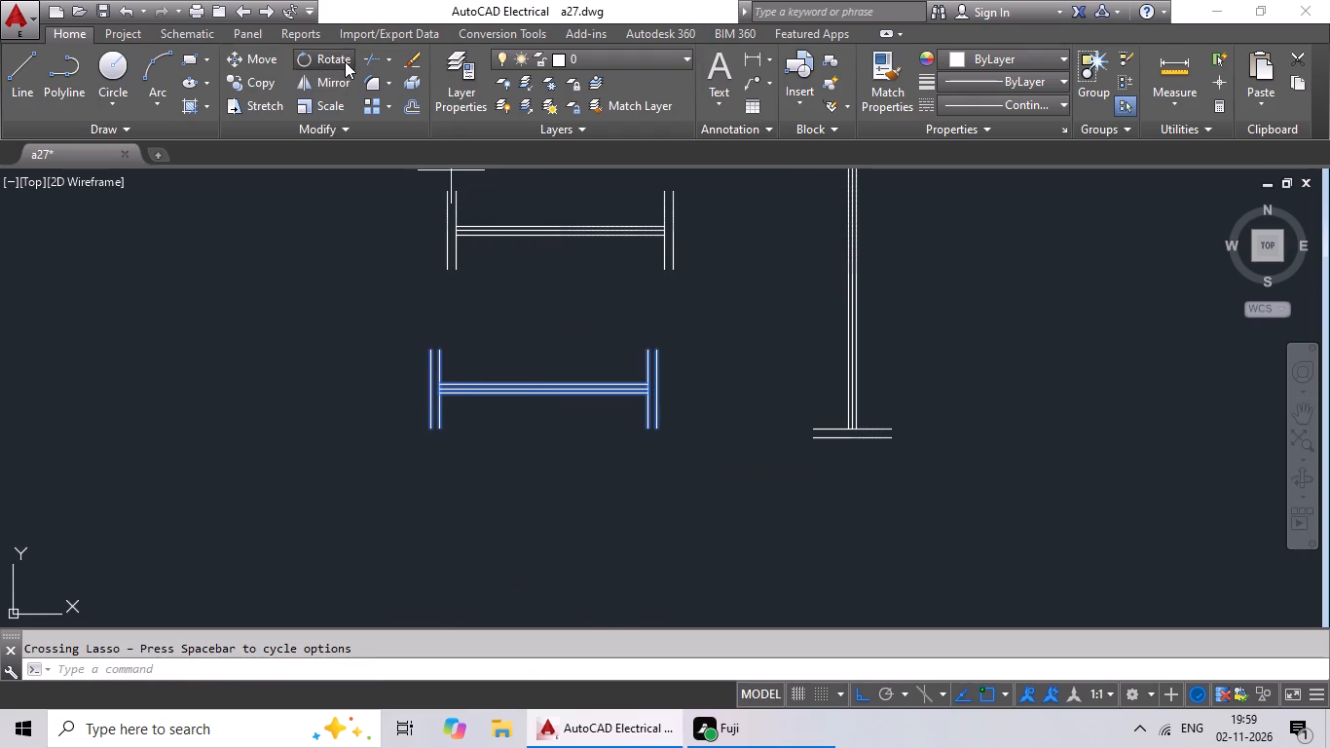
{"action": "left_click", "coordinate": [661, 349]}
{"action": "left_click", "coordinate": [667, 321]}
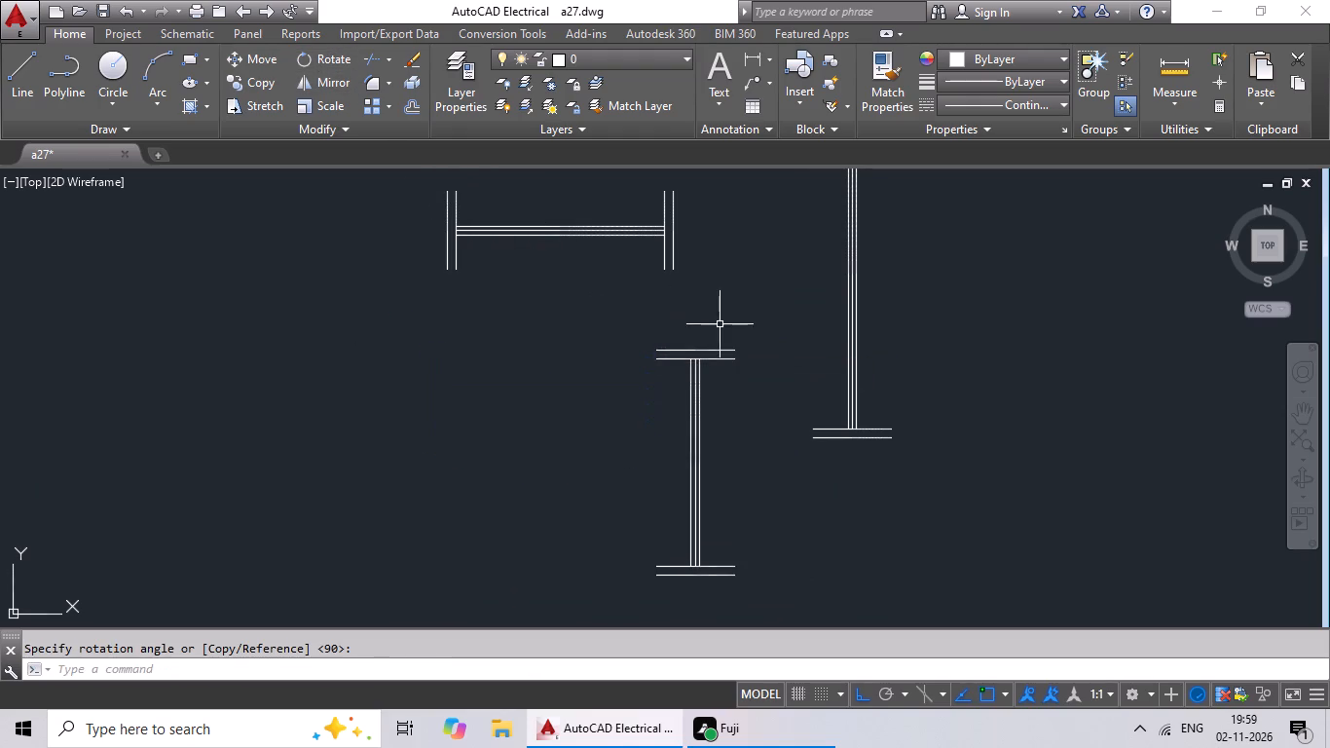
Copy the original horizontal 3' symbol and paste a duplicate to the left of the horizontal 2' symbol.
{"action": "scroll", "coordinate": [723, 324], "scroll_direction": "down", "scroll_amount": 1}
{"action": "middle_click_drag", "start_coordinate": [727, 322], "coordinate": [718, 382]}
{"action": "scroll", "coordinate": [734, 346], "scroll_direction": "down", "scroll_amount": 1}
{"action": "middle_click_drag", "start_coordinate": [735, 345], "coordinate": [744, 456]}
{"action": "scroll", "coordinate": [691, 331], "scroll_direction": "up", "scroll_amount": 1}
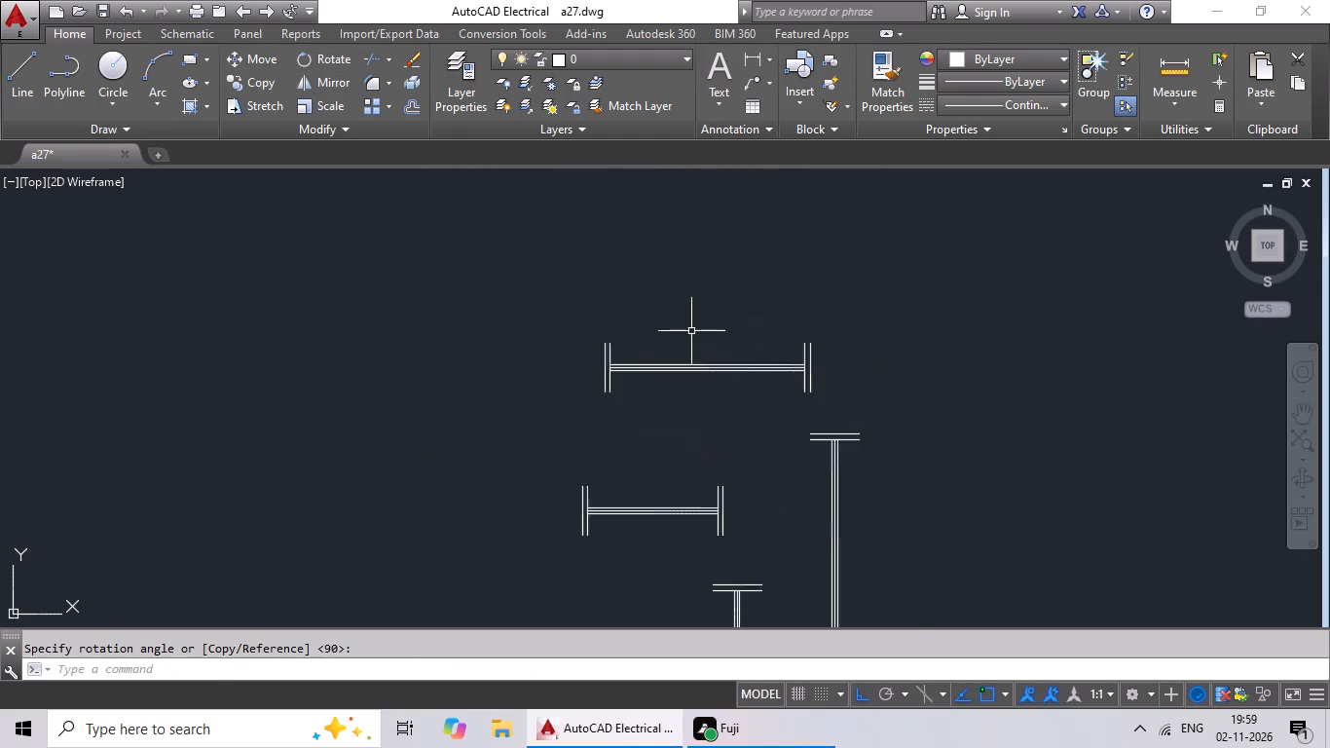
{"action": "scroll", "coordinate": [691, 331], "scroll_direction": "up", "scroll_amount": 1}
{"action": "left_click_drag", "start_coordinate": [634, 309], "coordinate": [971, 334]}
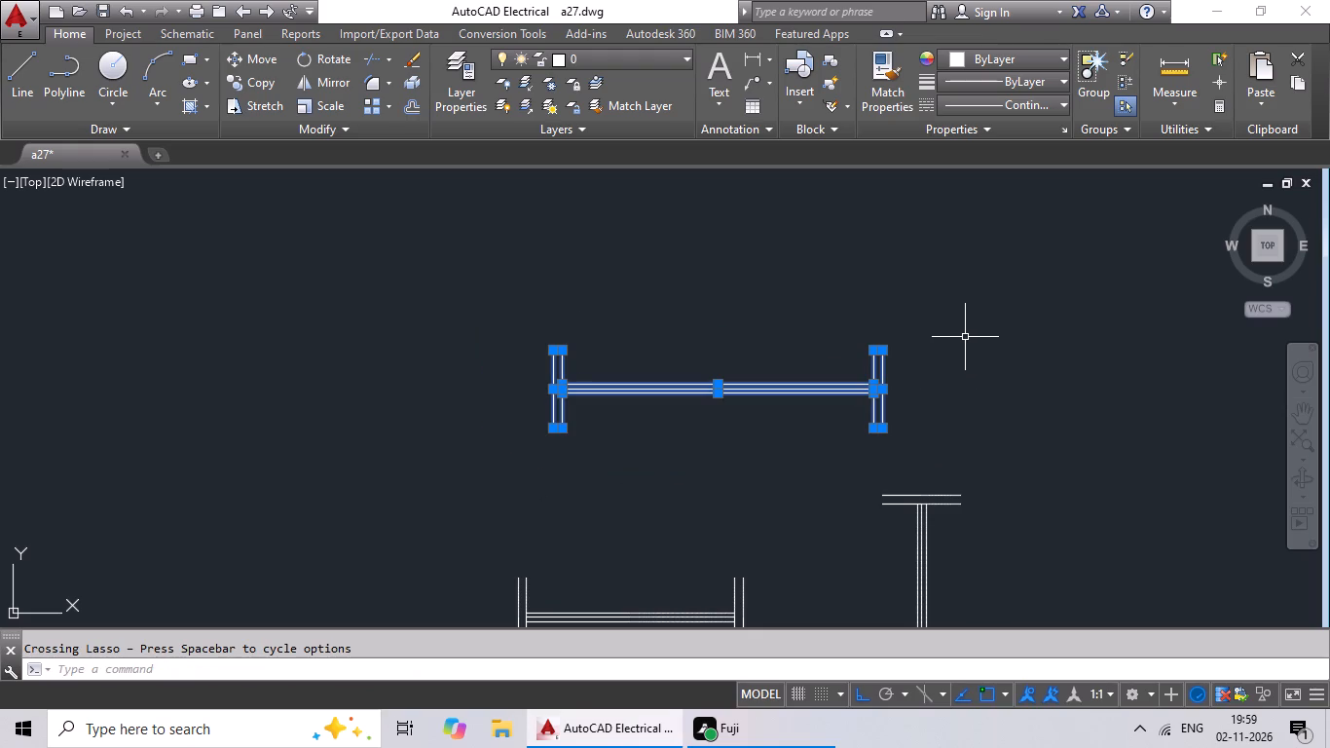
{"action": "key", "text": "ctrl+c"}
{"action": "key", "text": "ctrl+v"}
{"action": "middle_click_drag", "start_coordinate": [521, 432], "coordinate": [606, 295]}
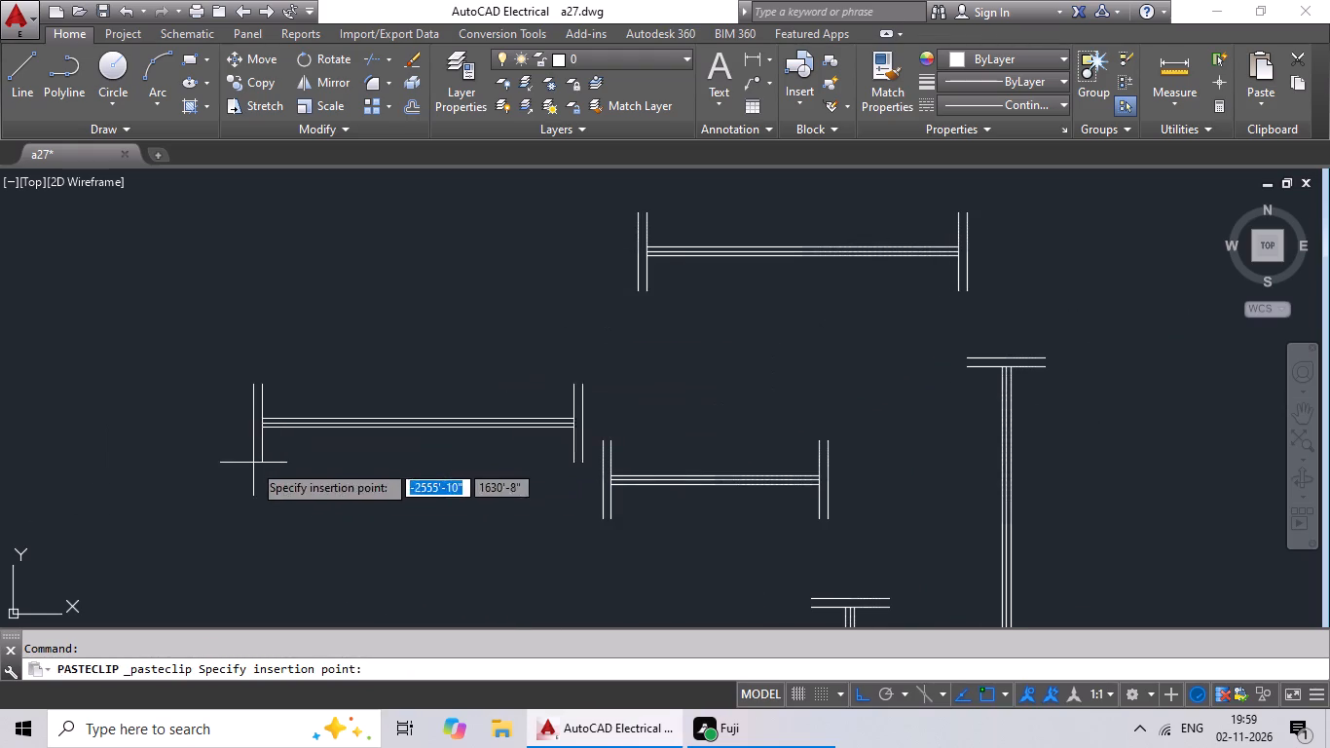
{"action": "middle_click_drag", "start_coordinate": [237, 466], "coordinate": [397, 373]}
{"action": "left_click", "coordinate": [314, 426]}
Delete the pairs of vertical end lines at both ends of the pasted 3' symbol, keeping its three horizontal lines.
{"action": "scroll", "coordinate": [620, 370], "scroll_direction": "up", "scroll_amount": 2}
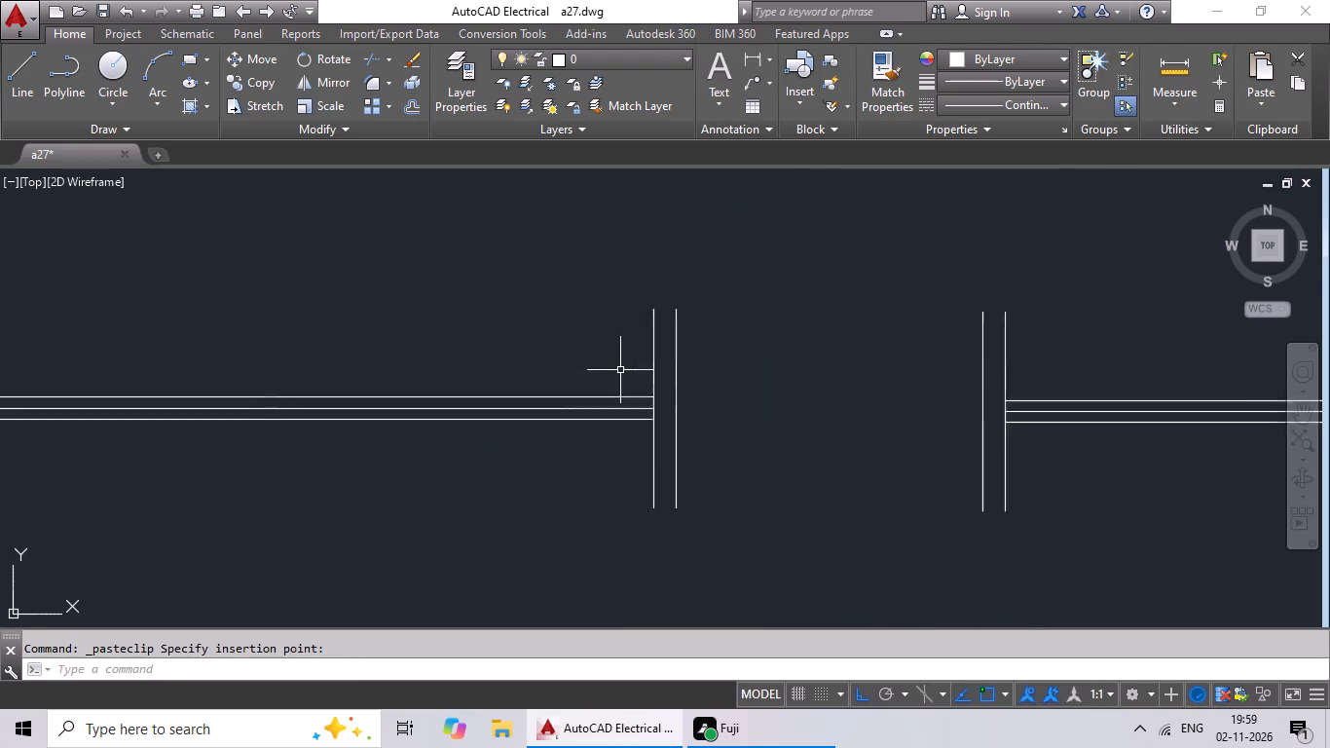
{"action": "scroll", "coordinate": [620, 370], "scroll_direction": "up", "scroll_amount": 1}
{"action": "left_click_drag", "start_coordinate": [786, 297], "coordinate": [600, 332]}
{"action": "middle_click_drag", "start_coordinate": [469, 358], "coordinate": [901, 366]}
{"action": "scroll", "coordinate": [373, 364], "scroll_direction": "down", "scroll_amount": 2}
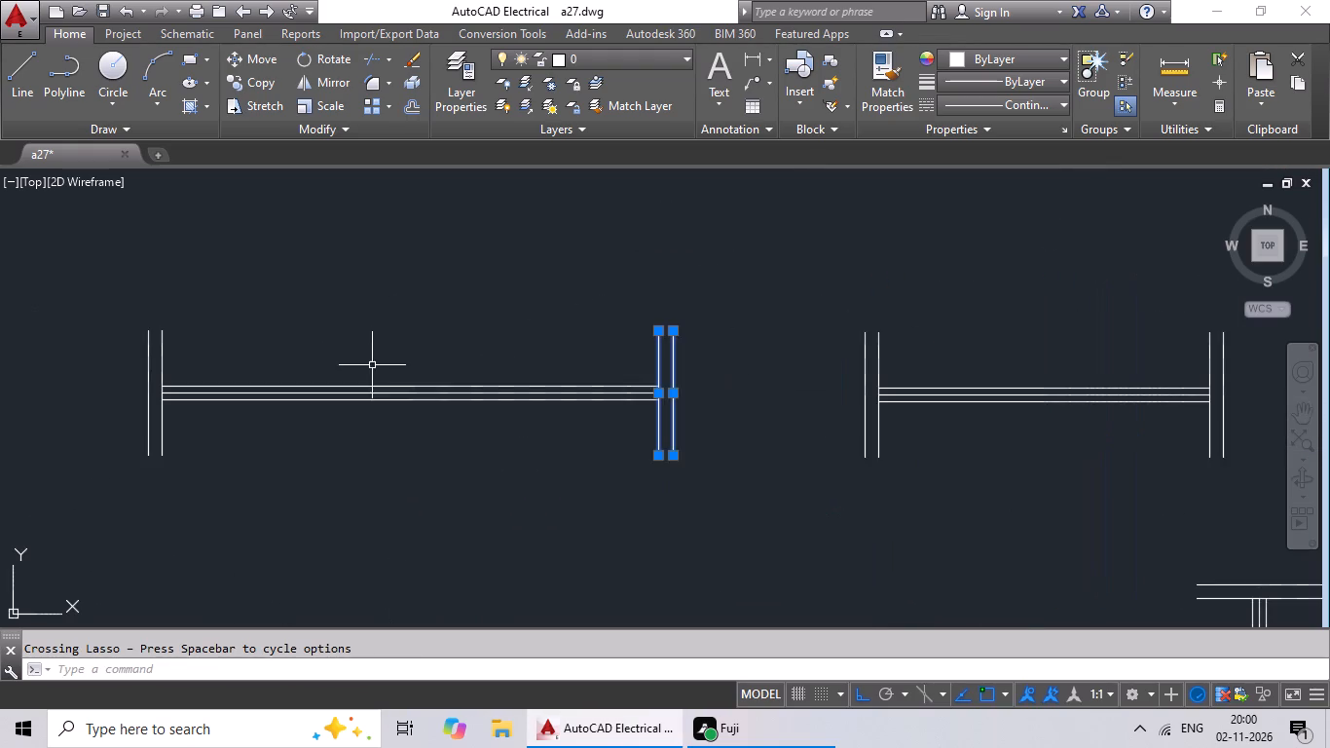
{"action": "middle_click_drag", "start_coordinate": [358, 368], "coordinate": [461, 347]}
{"action": "scroll", "coordinate": [277, 347], "scroll_direction": "up", "scroll_amount": 2}
{"action": "left_click_drag", "start_coordinate": [375, 259], "coordinate": [81, 336]}
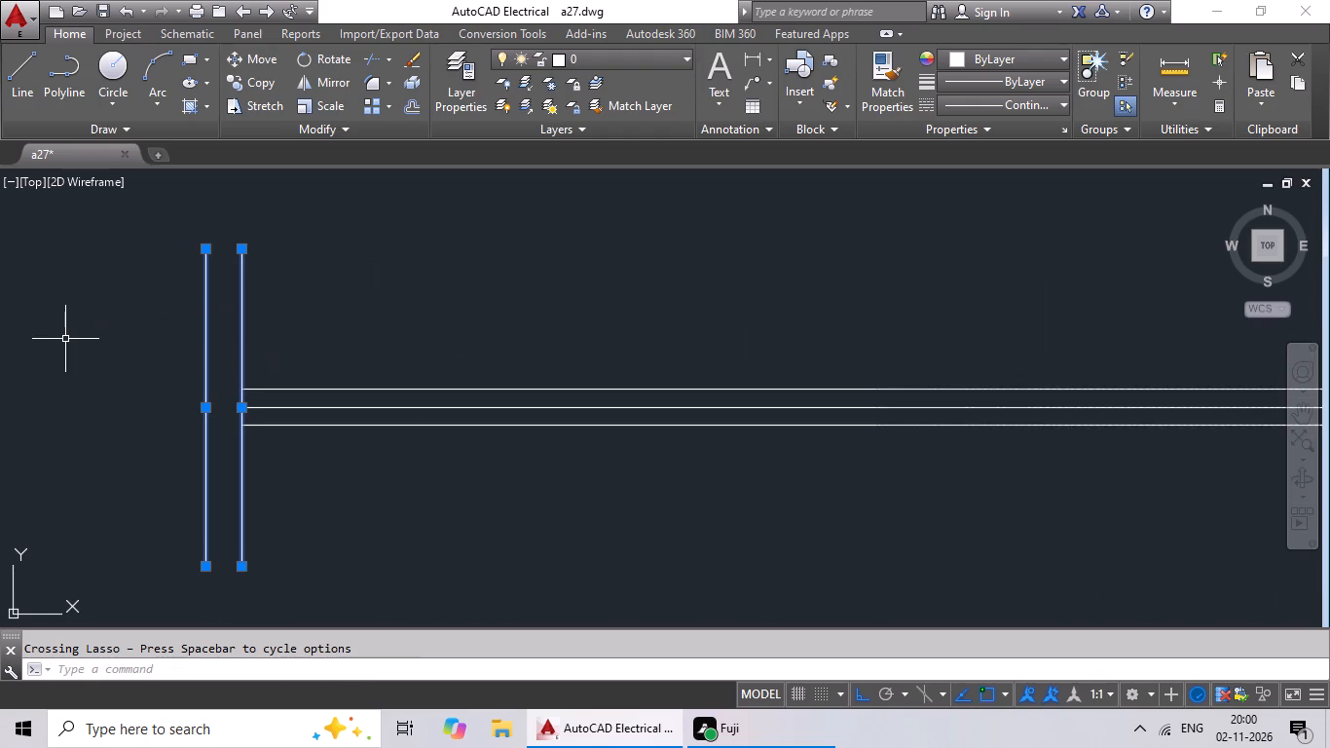
{"action": "key", "text": "Delete"}
{"action": "scroll", "coordinate": [206, 337], "scroll_direction": "down", "scroll_amount": 4}
{"action": "middle_click_drag", "start_coordinate": [318, 332], "coordinate": [240, 376]}
{"action": "key", "text": "Escape"}
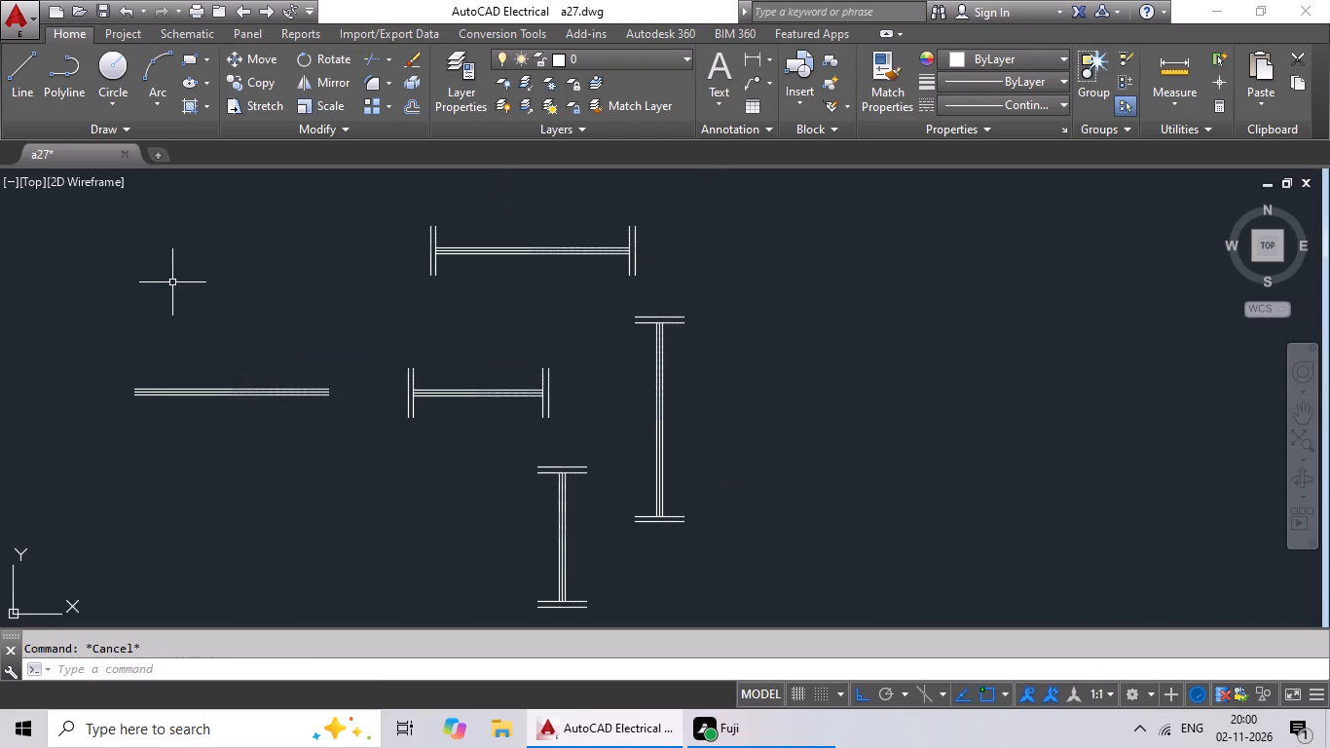
{"action": "key", "text": "Escape"}
Draw a 6" vertical line just beyond the right end of the three horizontal lines.
{"action": "left_click", "coordinate": [14, 84]}
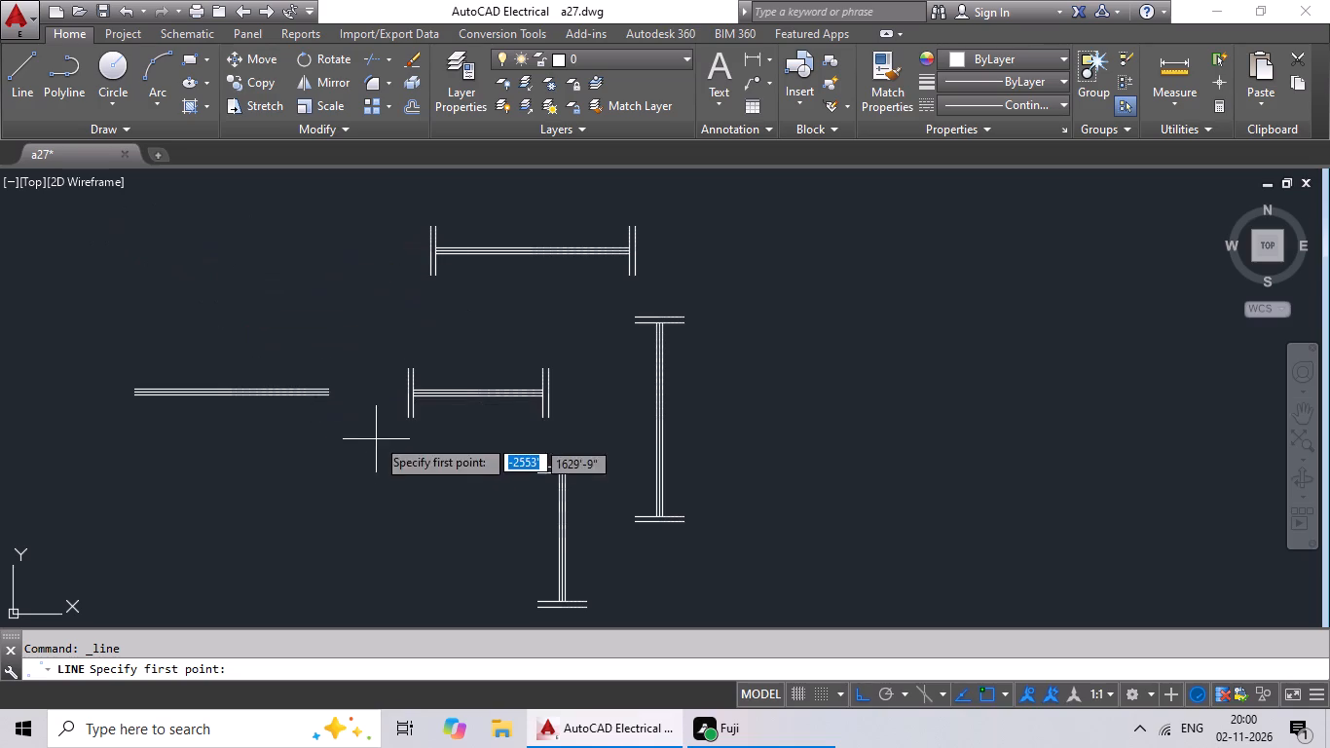
{"action": "scroll", "coordinate": [341, 380], "scroll_direction": "up", "scroll_amount": 3}
{"action": "middle_click_drag", "start_coordinate": [344, 401], "coordinate": [438, 342]}
{"action": "left_click_drag", "start_coordinate": [417, 315], "coordinate": [427, 372]}
{"action": "key", "text": "6"}
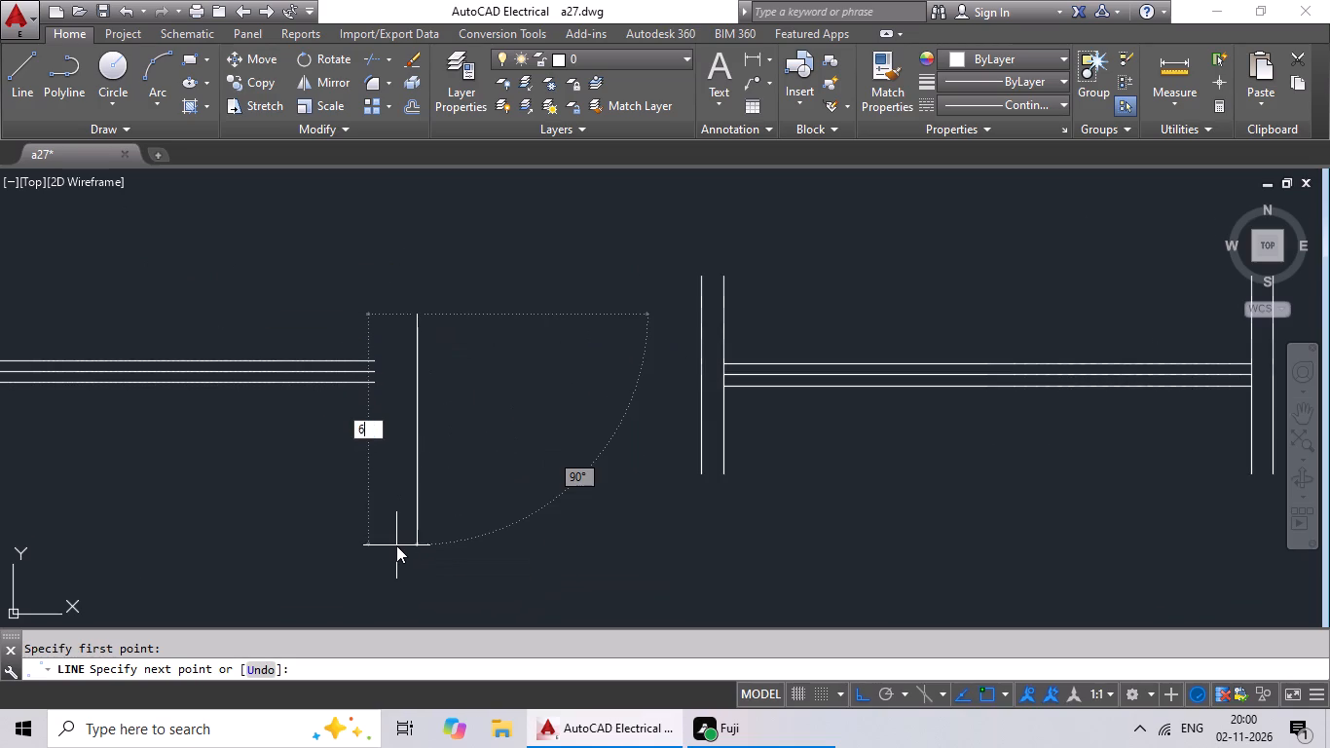
{"action": "key", "text": "shift+quotedbl"}
{"action": "key", "text": "Return"}
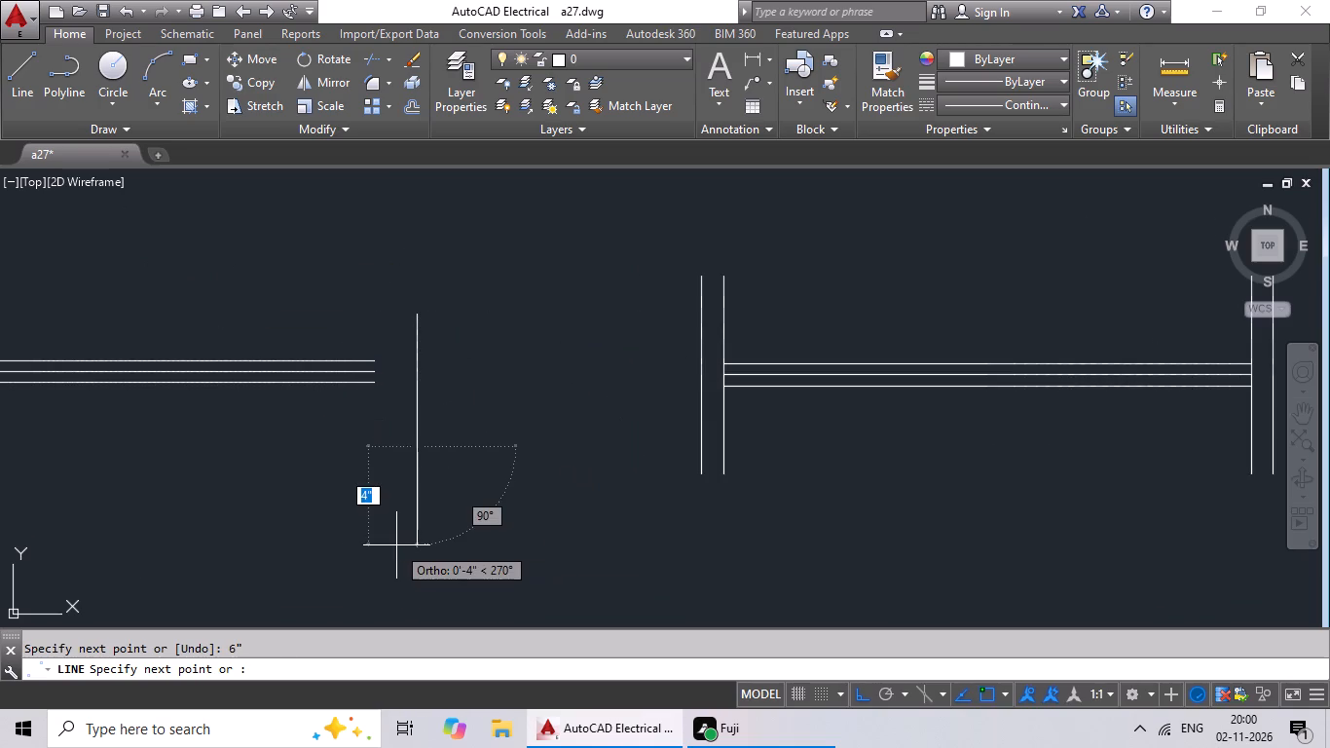
{"action": "key", "text": "Escape"}
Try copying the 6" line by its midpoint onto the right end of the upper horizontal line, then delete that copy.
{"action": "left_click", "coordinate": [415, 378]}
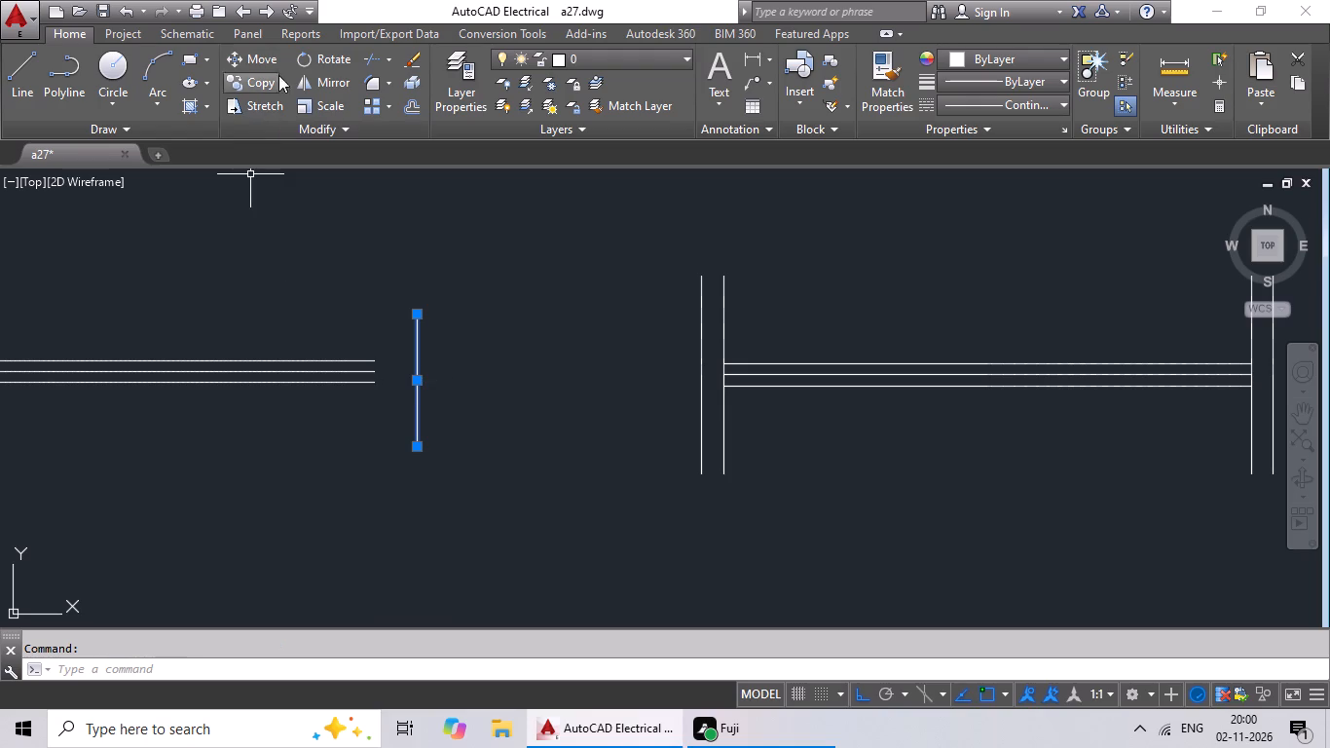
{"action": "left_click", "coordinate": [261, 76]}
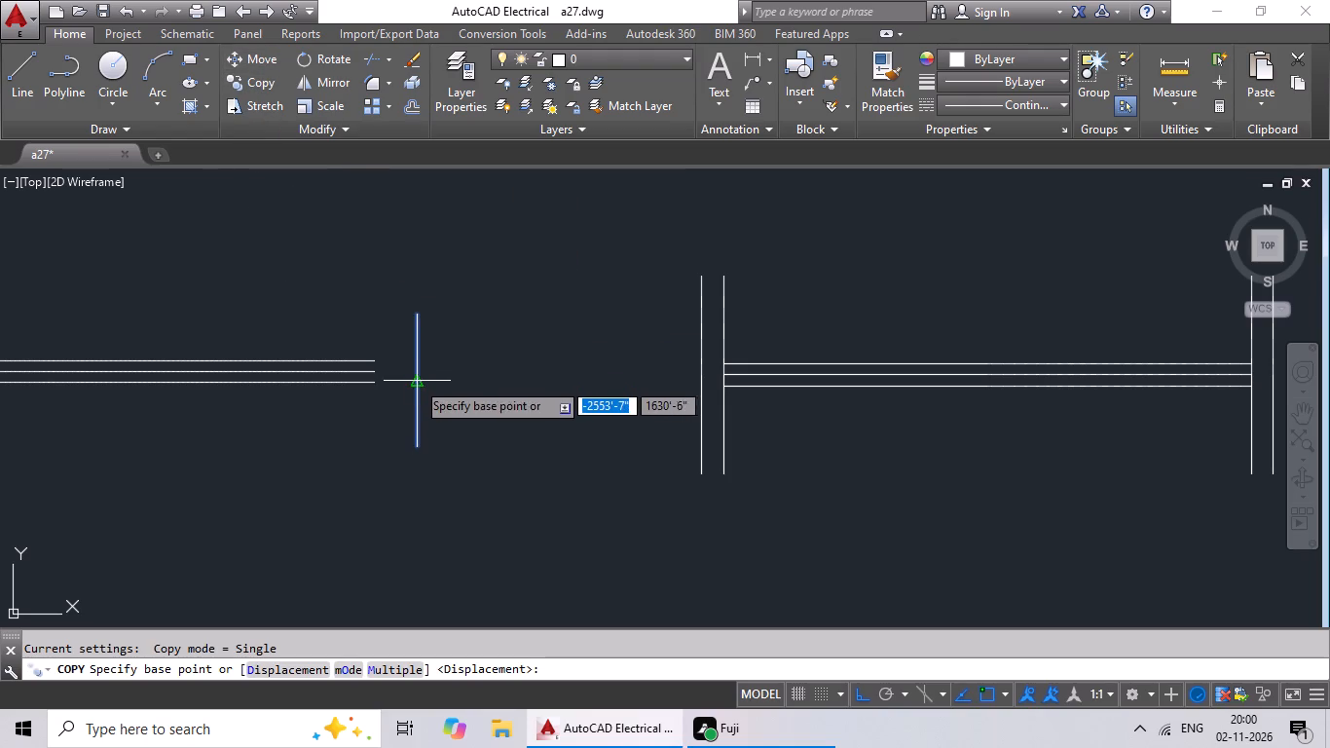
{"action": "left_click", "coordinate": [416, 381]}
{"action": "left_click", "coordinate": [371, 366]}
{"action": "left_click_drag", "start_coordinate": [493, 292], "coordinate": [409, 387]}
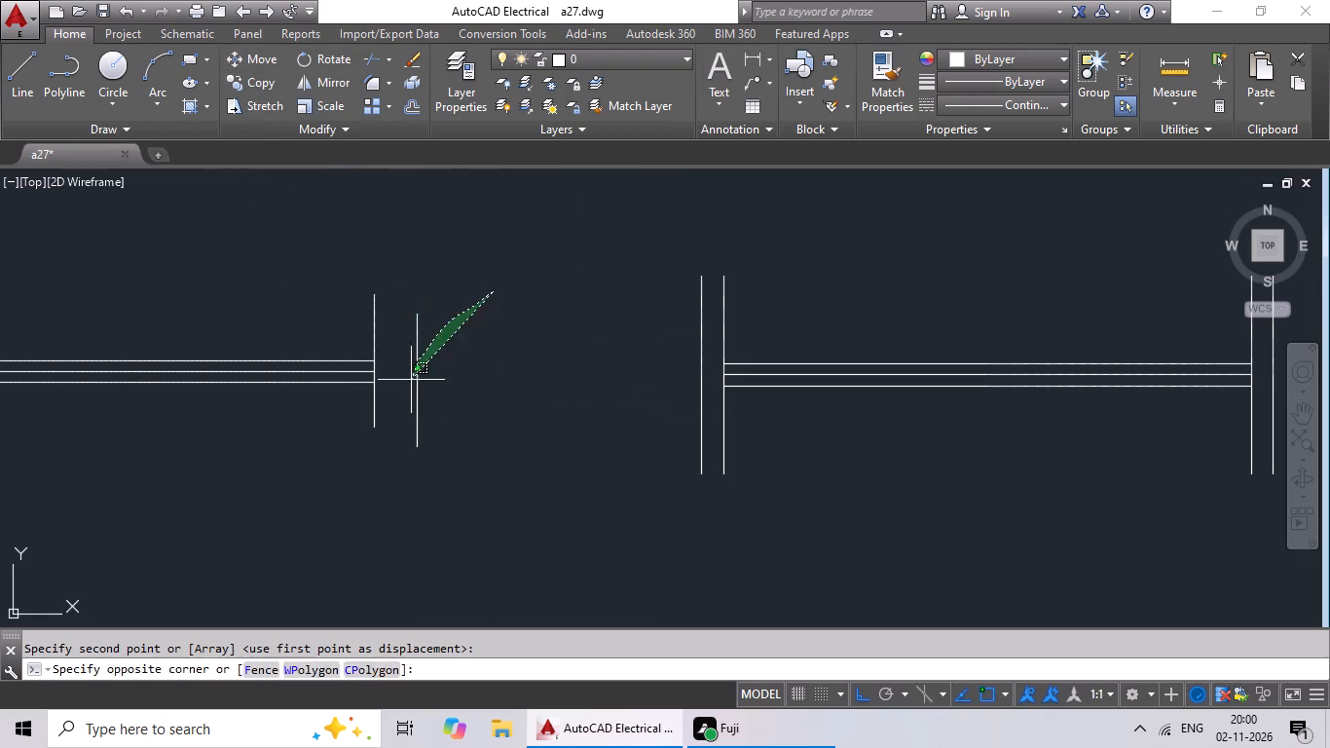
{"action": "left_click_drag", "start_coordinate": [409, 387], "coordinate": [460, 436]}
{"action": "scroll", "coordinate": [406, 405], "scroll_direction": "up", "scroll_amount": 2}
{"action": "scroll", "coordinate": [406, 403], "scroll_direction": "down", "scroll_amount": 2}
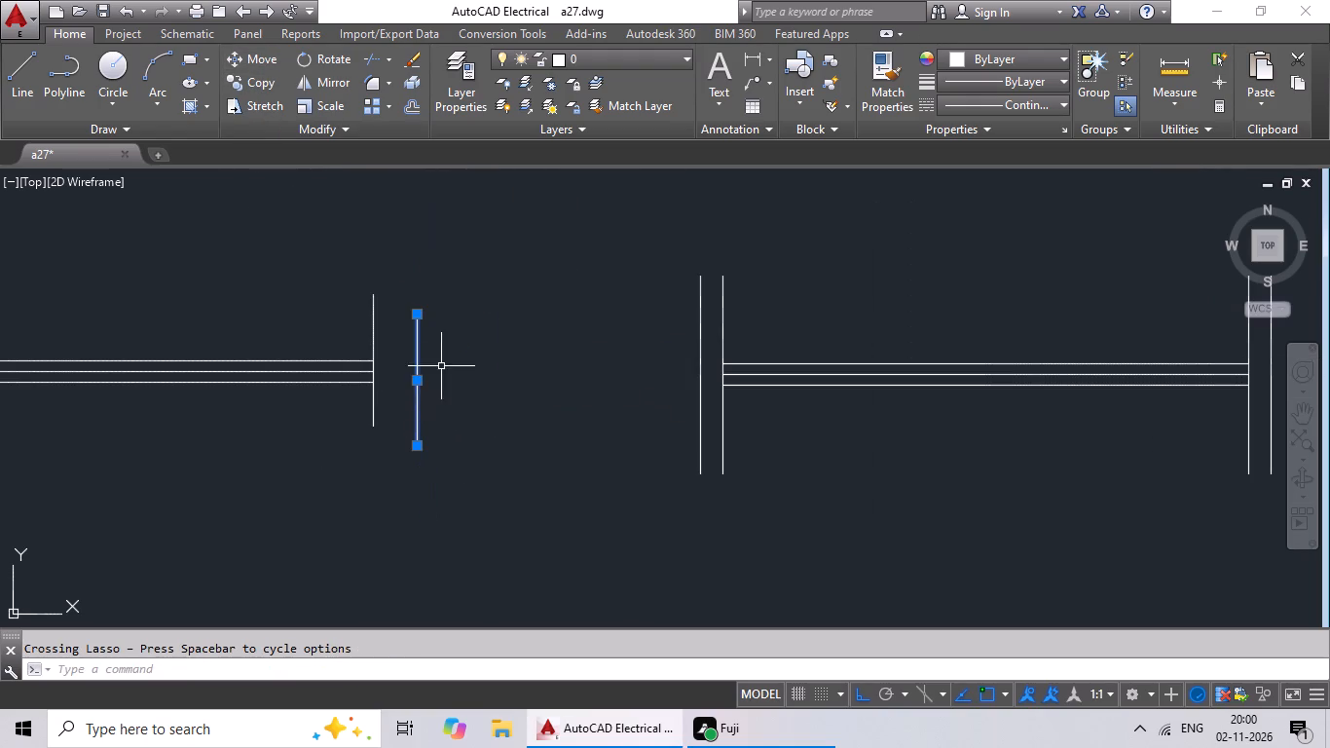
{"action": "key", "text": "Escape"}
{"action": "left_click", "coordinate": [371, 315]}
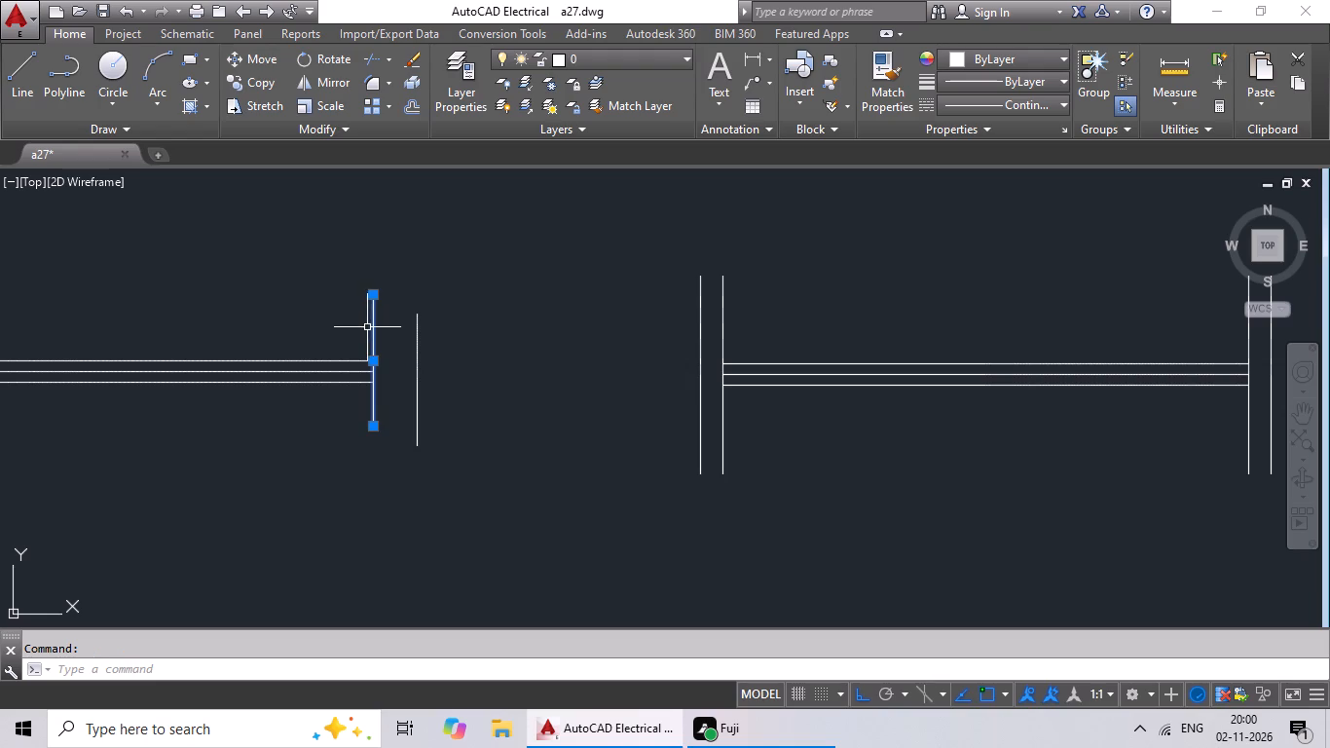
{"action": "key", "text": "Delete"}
Copy the 6" line by its midpoint onto the right end of the middle horizontal line, then delete the original 6" line.
{"action": "left_click", "coordinate": [417, 390]}
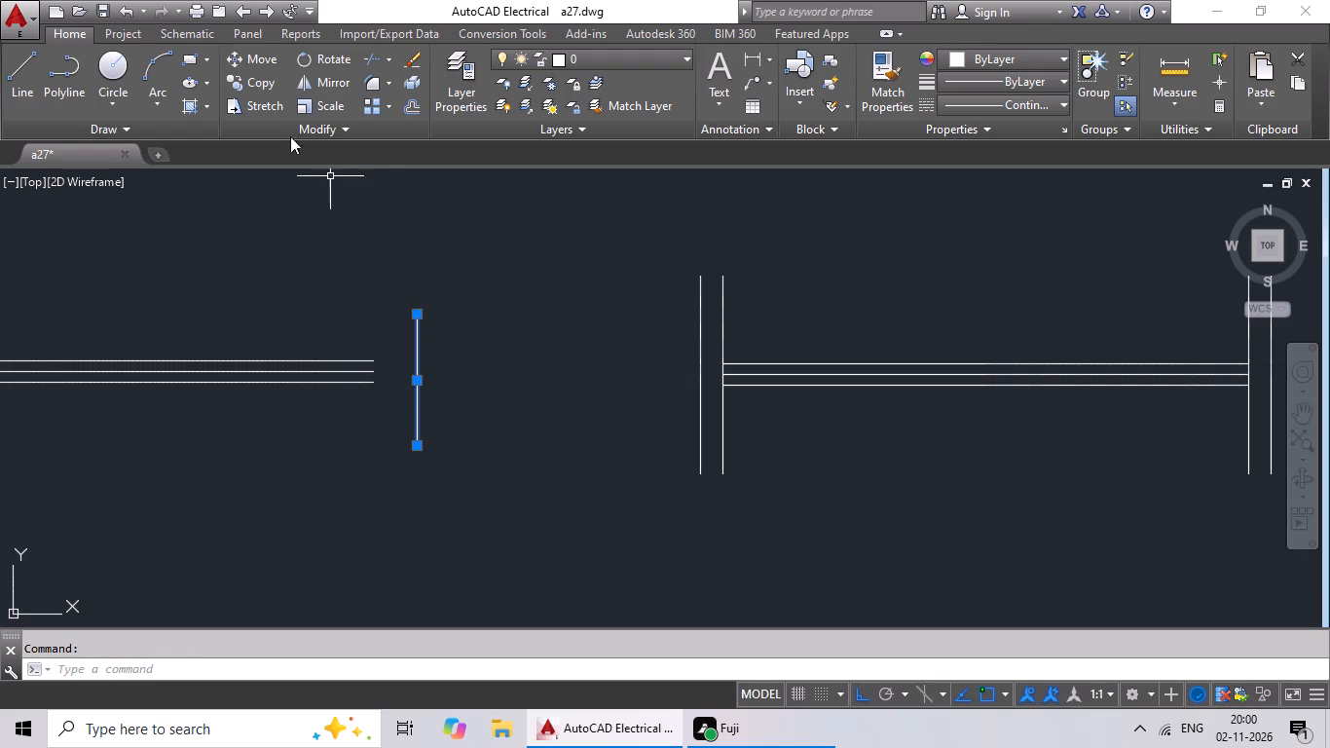
{"action": "left_click", "coordinate": [255, 83]}
{"action": "left_click", "coordinate": [421, 384]}
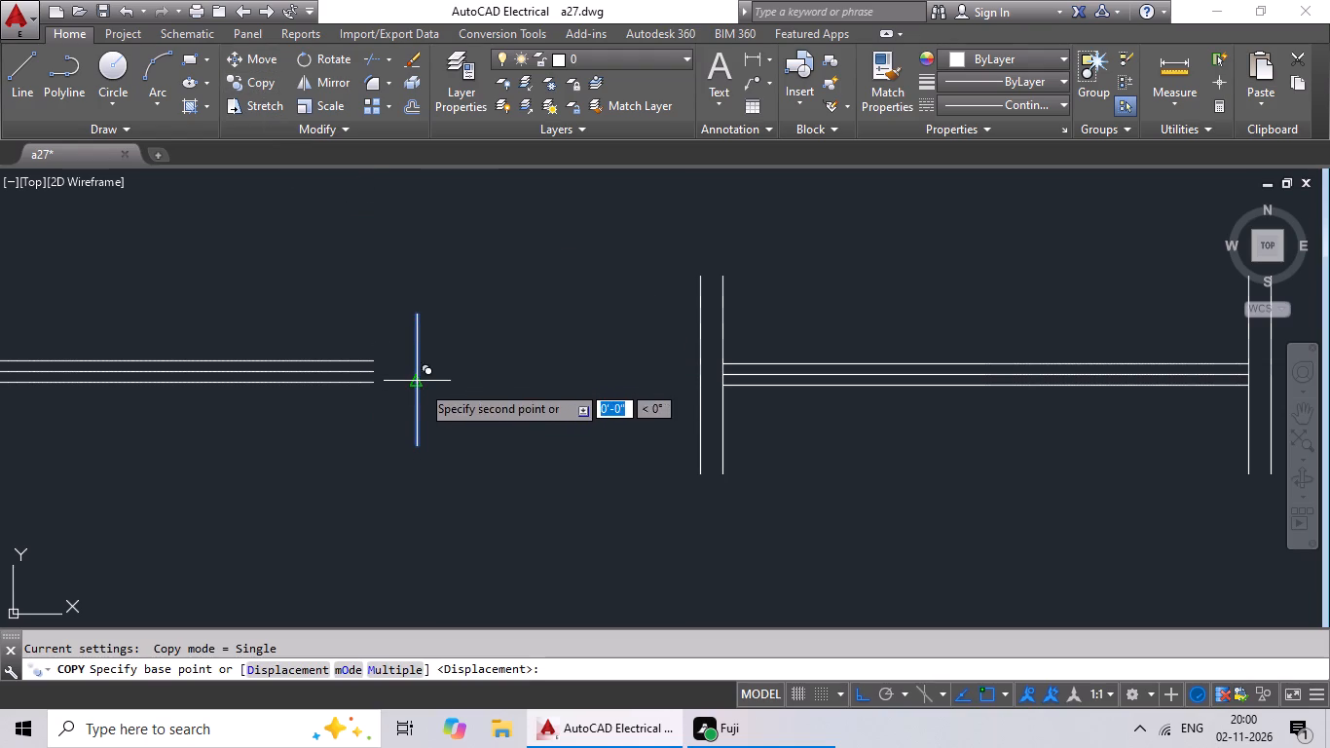
{"action": "left_click", "coordinate": [377, 371]}
{"action": "left_click_drag", "start_coordinate": [467, 320], "coordinate": [410, 351]}
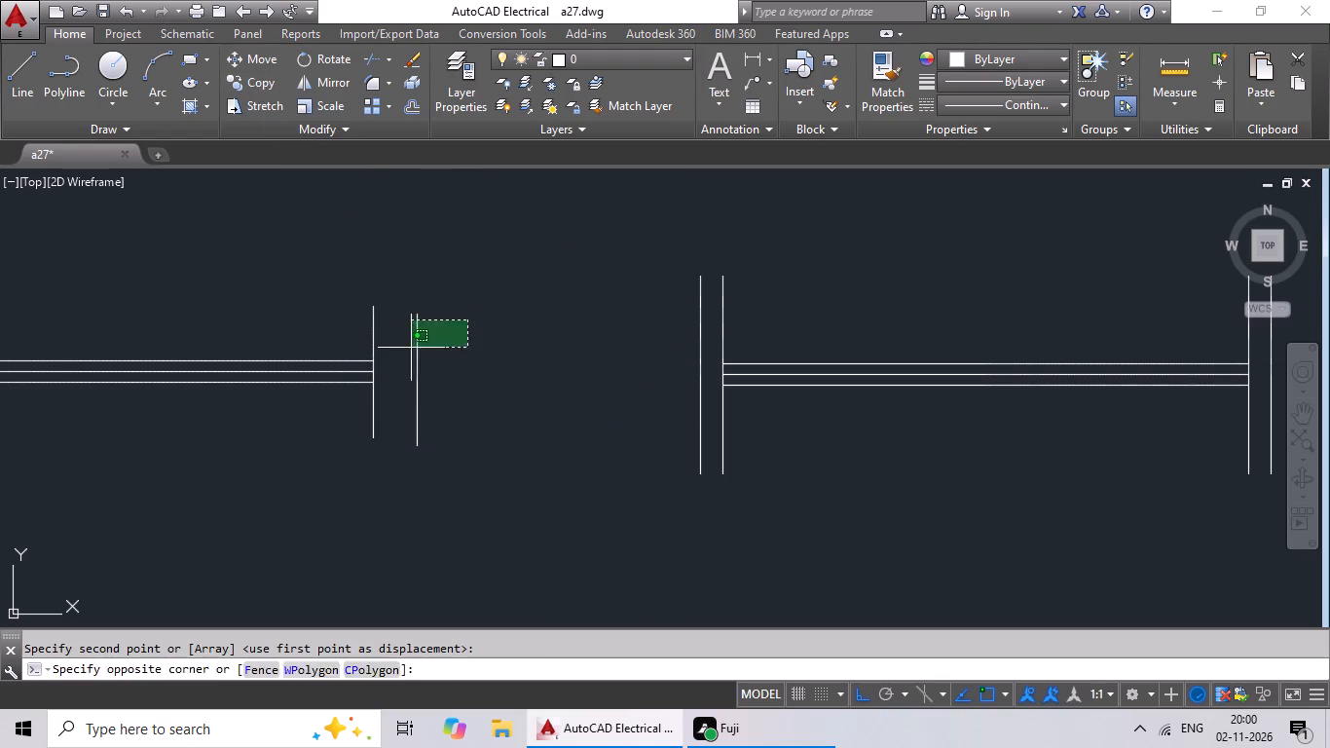
{"action": "left_click_drag", "start_coordinate": [410, 351], "coordinate": [481, 461]}
{"action": "key", "text": "Delete"}
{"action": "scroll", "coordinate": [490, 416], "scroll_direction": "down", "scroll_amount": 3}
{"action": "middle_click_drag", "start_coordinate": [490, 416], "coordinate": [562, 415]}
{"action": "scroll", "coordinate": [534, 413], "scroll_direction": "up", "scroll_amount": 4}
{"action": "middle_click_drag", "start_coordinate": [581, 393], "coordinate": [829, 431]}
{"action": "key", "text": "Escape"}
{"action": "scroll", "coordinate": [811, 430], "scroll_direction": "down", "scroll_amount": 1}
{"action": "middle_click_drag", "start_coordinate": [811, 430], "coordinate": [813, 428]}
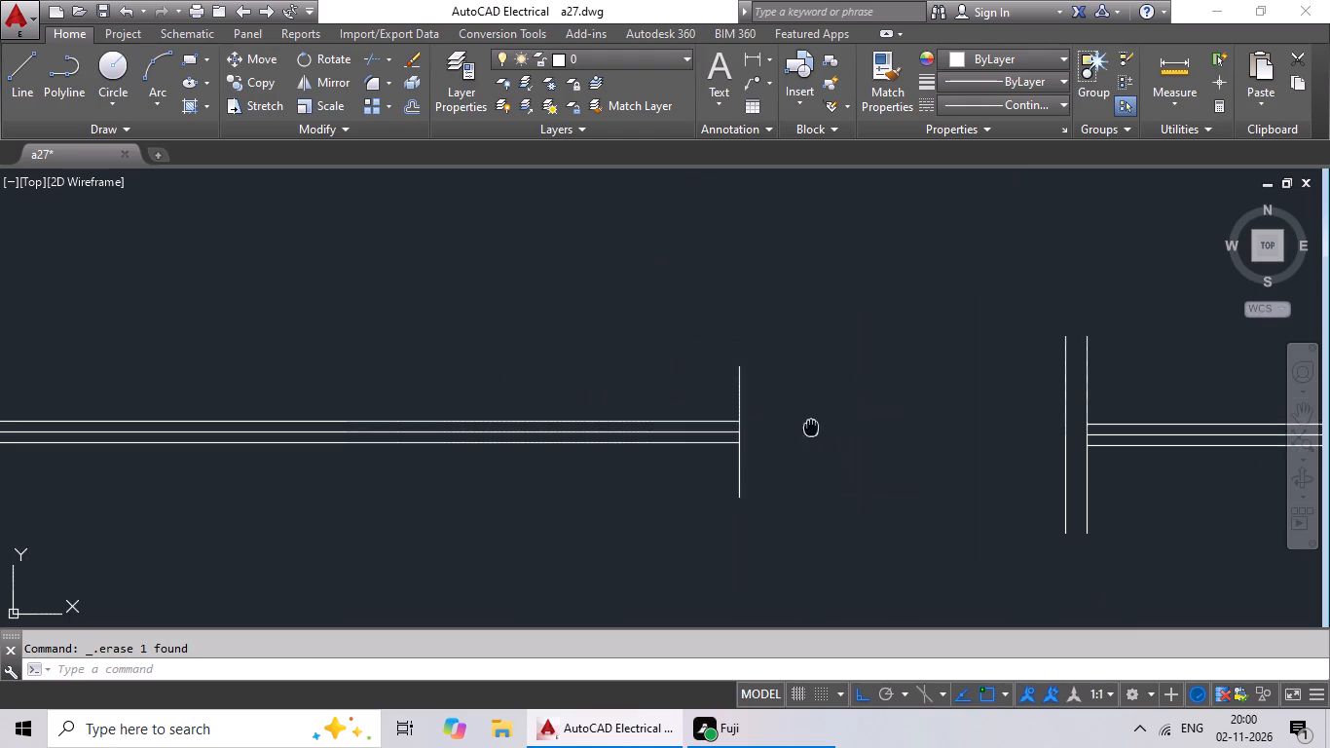
Offset the 6" vertical end line 3' to the left, onto the other end of the three horizontal lines.
{"action": "middle_click_drag", "start_coordinate": [813, 428], "coordinate": [906, 407]}
{"action": "key", "text": "Escape"}
{"action": "key", "text": "o"}
{"action": "key", "text": "Return"}
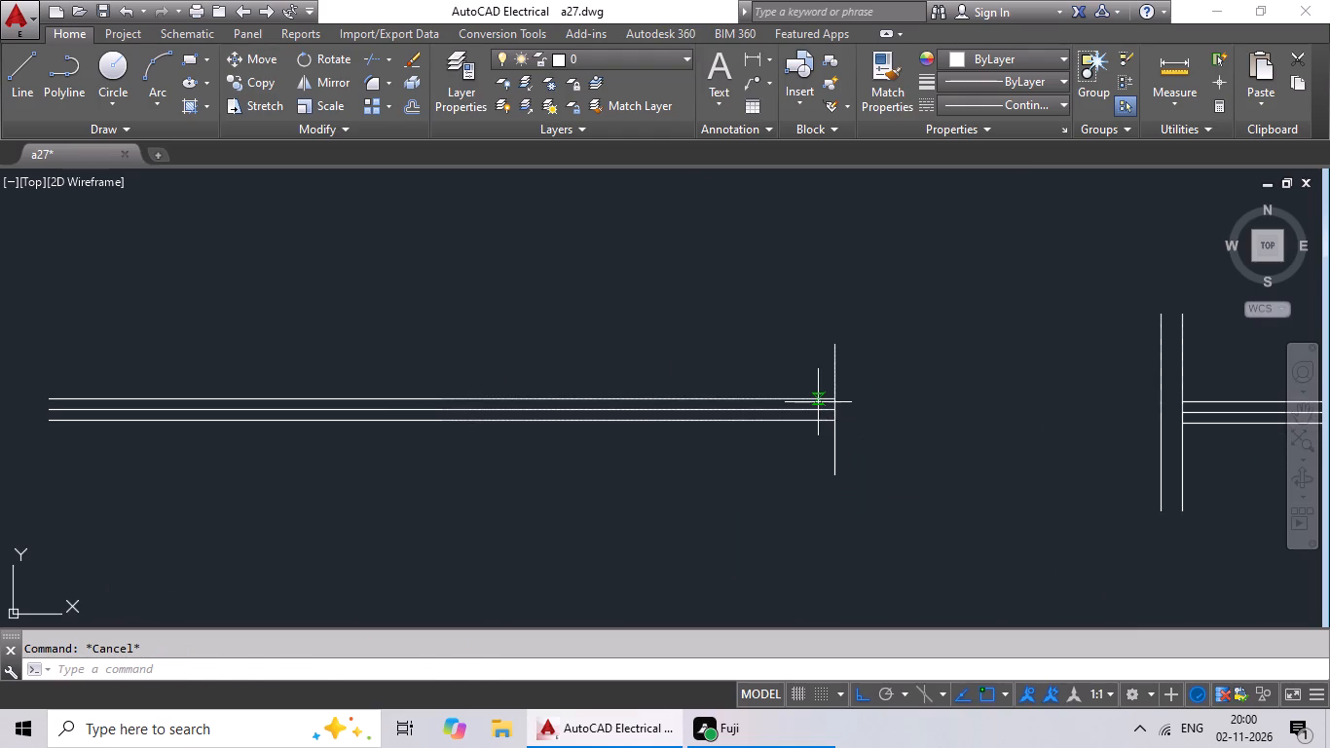
{"action": "type", "text": "3'"}
{"action": "key", "text": "Return"}
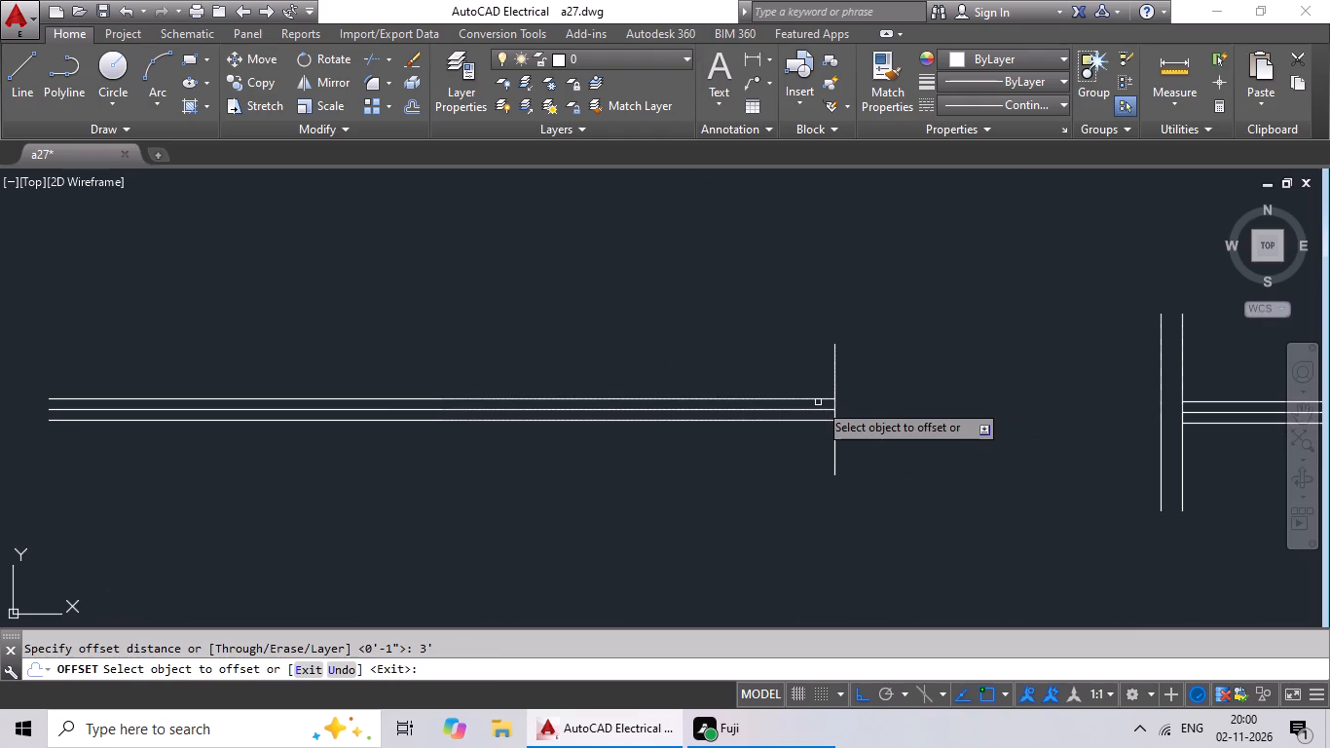
{"action": "left_click", "coordinate": [837, 353]}
{"action": "left_click", "coordinate": [660, 363]}
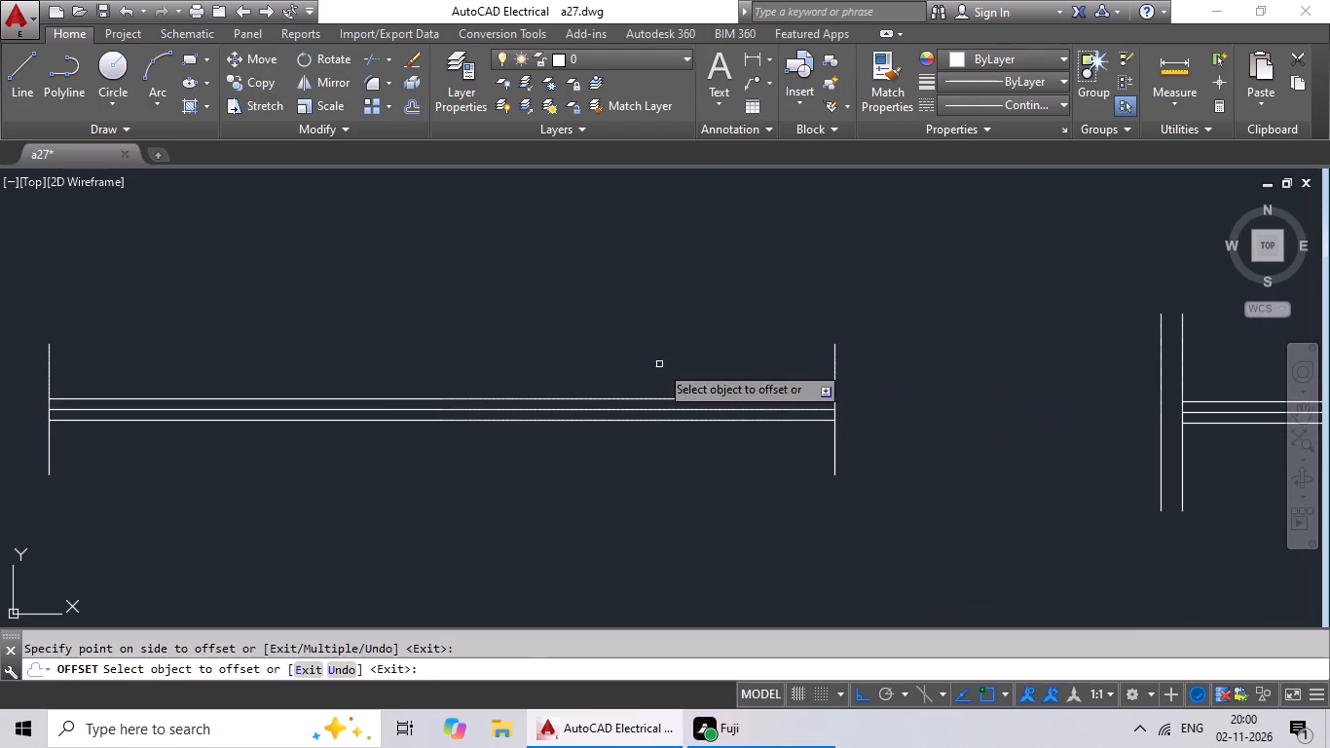
{"action": "key", "text": "Escape"}
{"action": "key", "text": "Escape"}
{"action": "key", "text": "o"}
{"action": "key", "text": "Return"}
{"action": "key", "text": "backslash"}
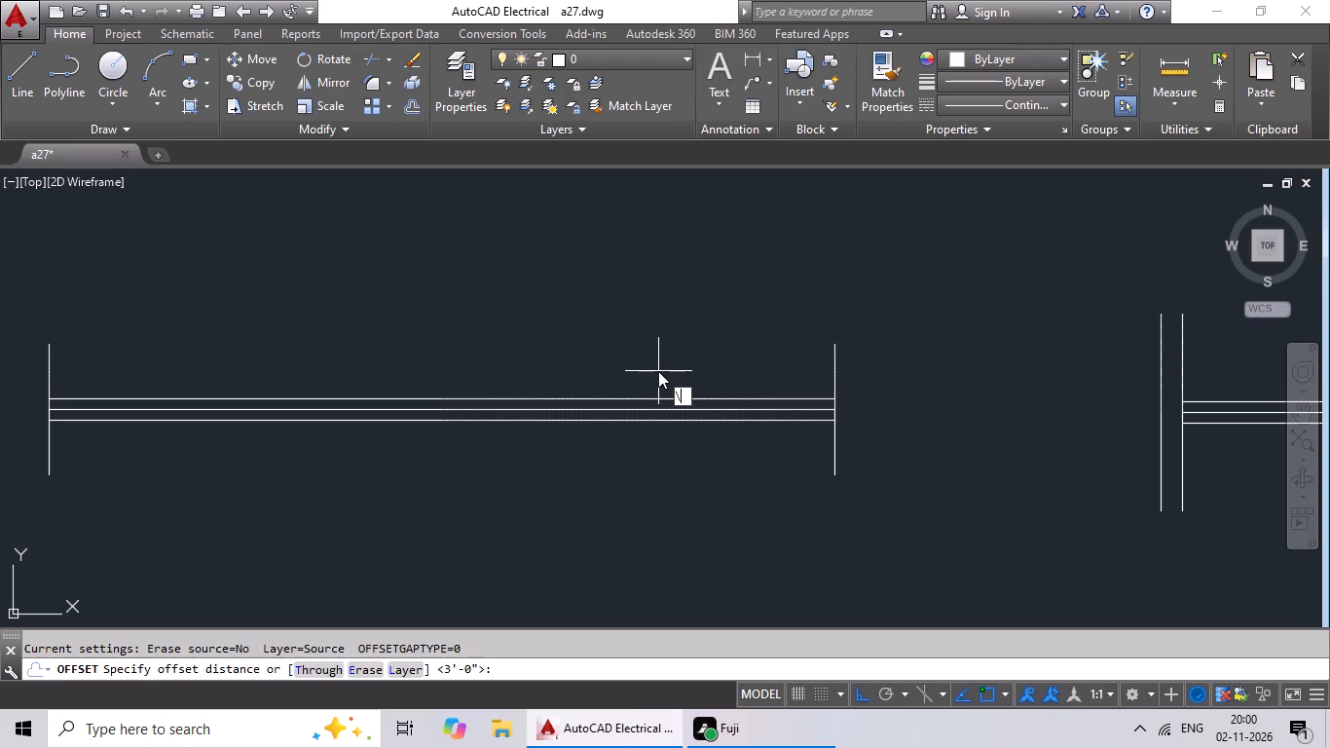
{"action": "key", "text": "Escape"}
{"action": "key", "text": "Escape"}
Offset both 6" end lines of the 3' symbol outward by 1".
{"action": "key", "text": "o"}
{"action": "key", "text": "Return"}
{"action": "type", "text": "1\""}
{"action": "key", "text": "Return"}
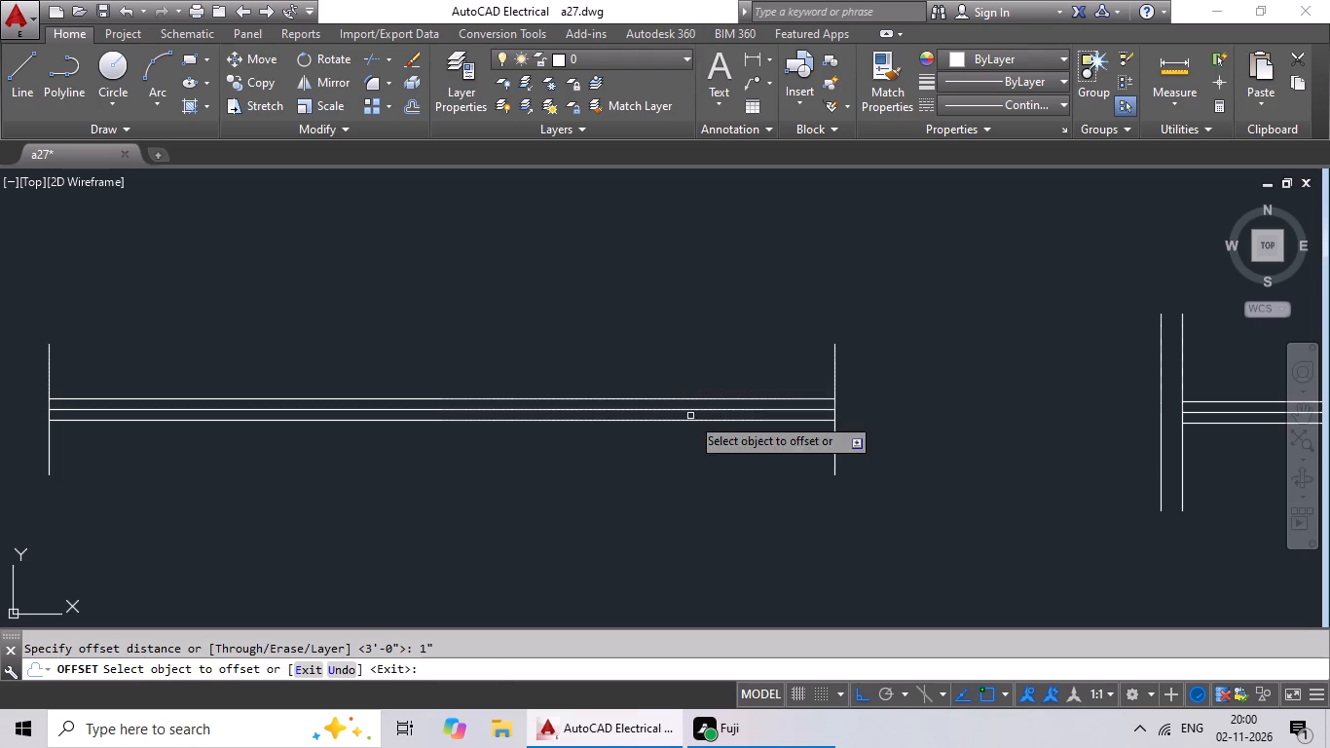
{"action": "left_click", "coordinate": [835, 368]}
{"action": "left_click", "coordinate": [862, 360]}
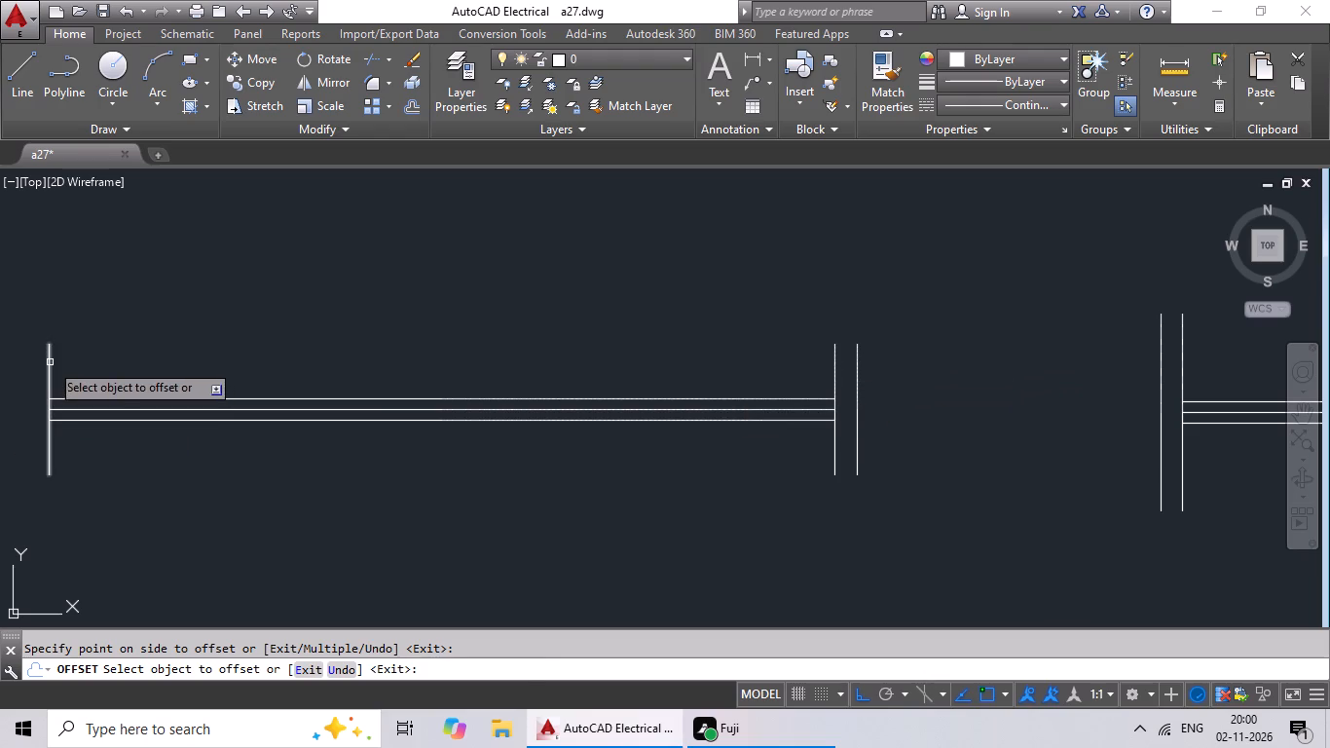
{"action": "left_click", "coordinate": [50, 361]}
{"action": "left_click_drag", "start_coordinate": [24, 363], "coordinate": [33, 362]}
{"action": "scroll", "coordinate": [107, 344], "scroll_direction": "down", "scroll_amount": 3}
{"action": "middle_click_drag", "start_coordinate": [152, 332], "coordinate": [277, 380]}
{"action": "key", "text": "Escape"}
{"action": "key", "text": "Escape"}
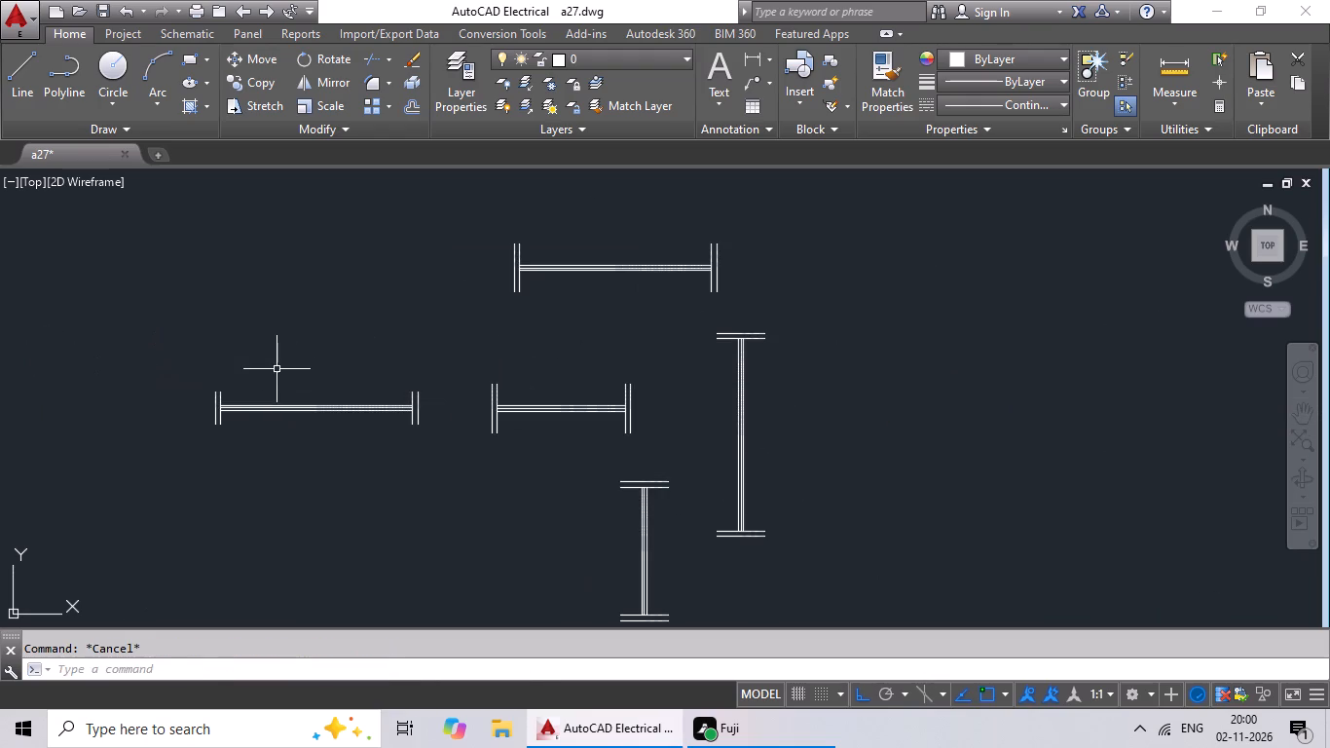
Copy the complete 3' symbol with 6" ends and paste it just below the original.
{"action": "left_click_drag", "start_coordinate": [268, 354], "coordinate": [485, 321]}
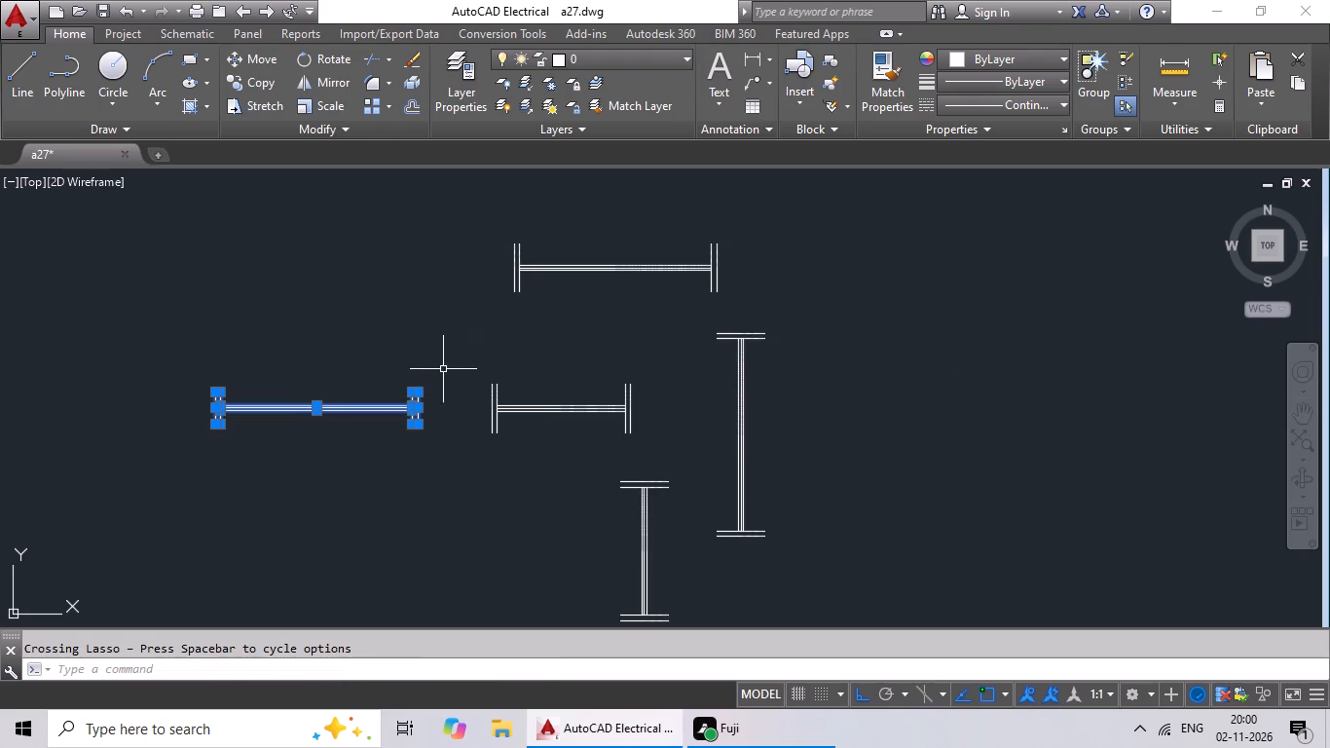
{"action": "key", "text": "ctrl+c"}
{"action": "key", "text": "ctrl+v"}
{"action": "middle_click_drag", "start_coordinate": [71, 509], "coordinate": [100, 501]}
{"action": "middle_click_drag", "start_coordinate": [170, 484], "coordinate": [181, 470]}
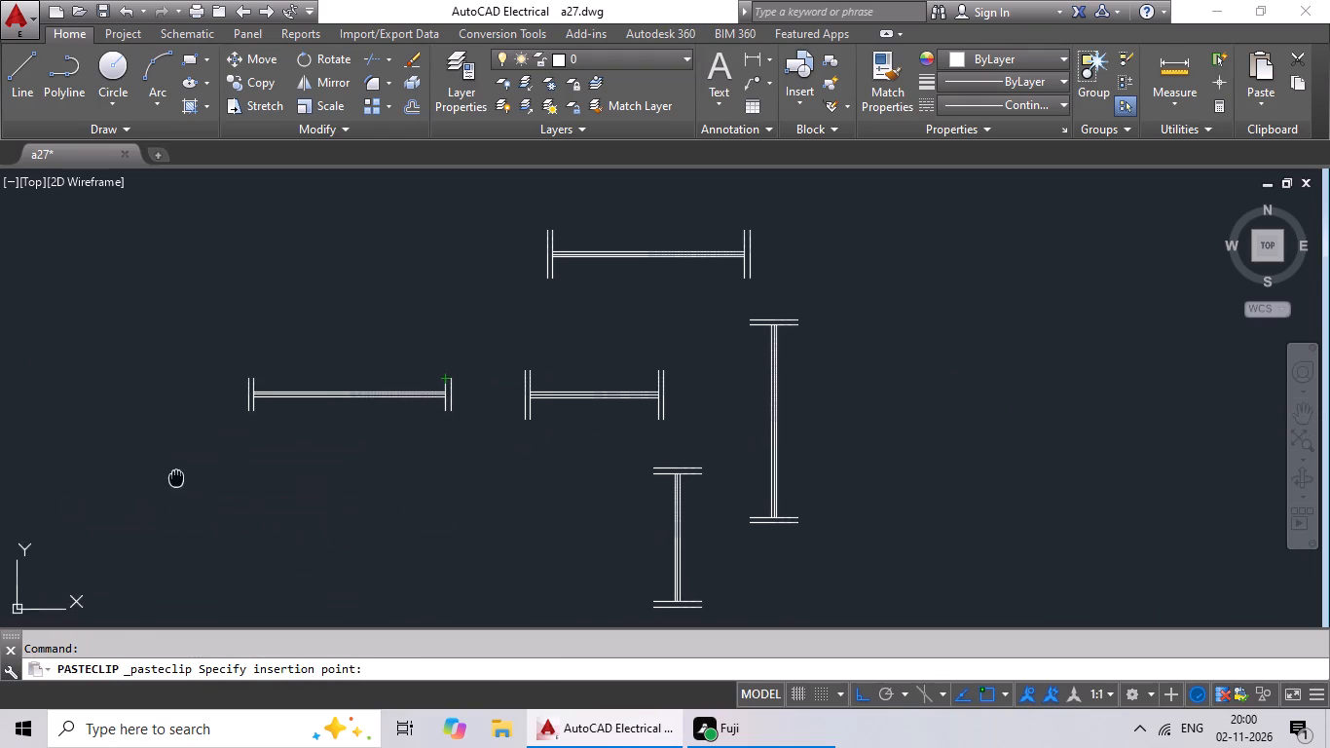
{"action": "middle_click_drag", "start_coordinate": [181, 470], "coordinate": [205, 400]}
{"action": "left_click", "coordinate": [270, 448]}
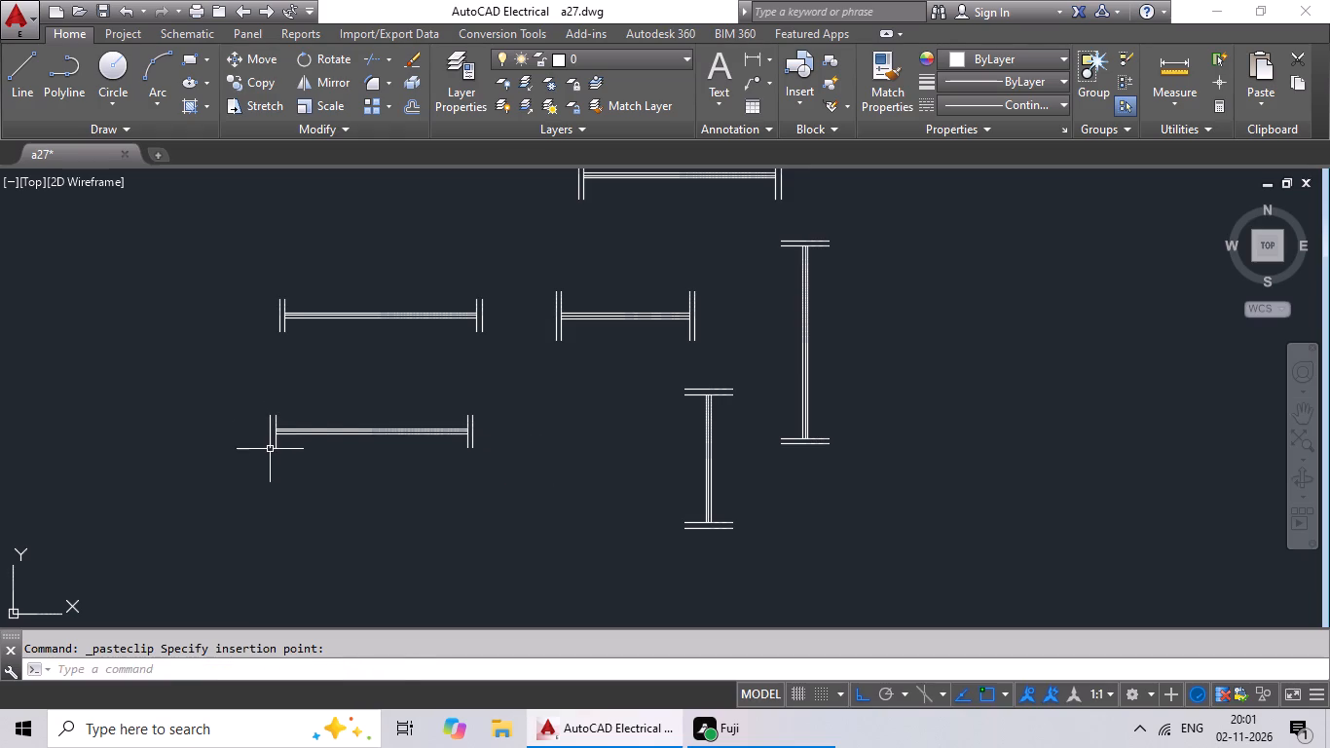
Rotate the pasted 3' symbol 90° to vertical about the upper end of its outer right end line.
{"action": "left_click_drag", "start_coordinate": [306, 408], "coordinate": [472, 426]}
{"action": "left_click_drag", "start_coordinate": [511, 437], "coordinate": [451, 395]}
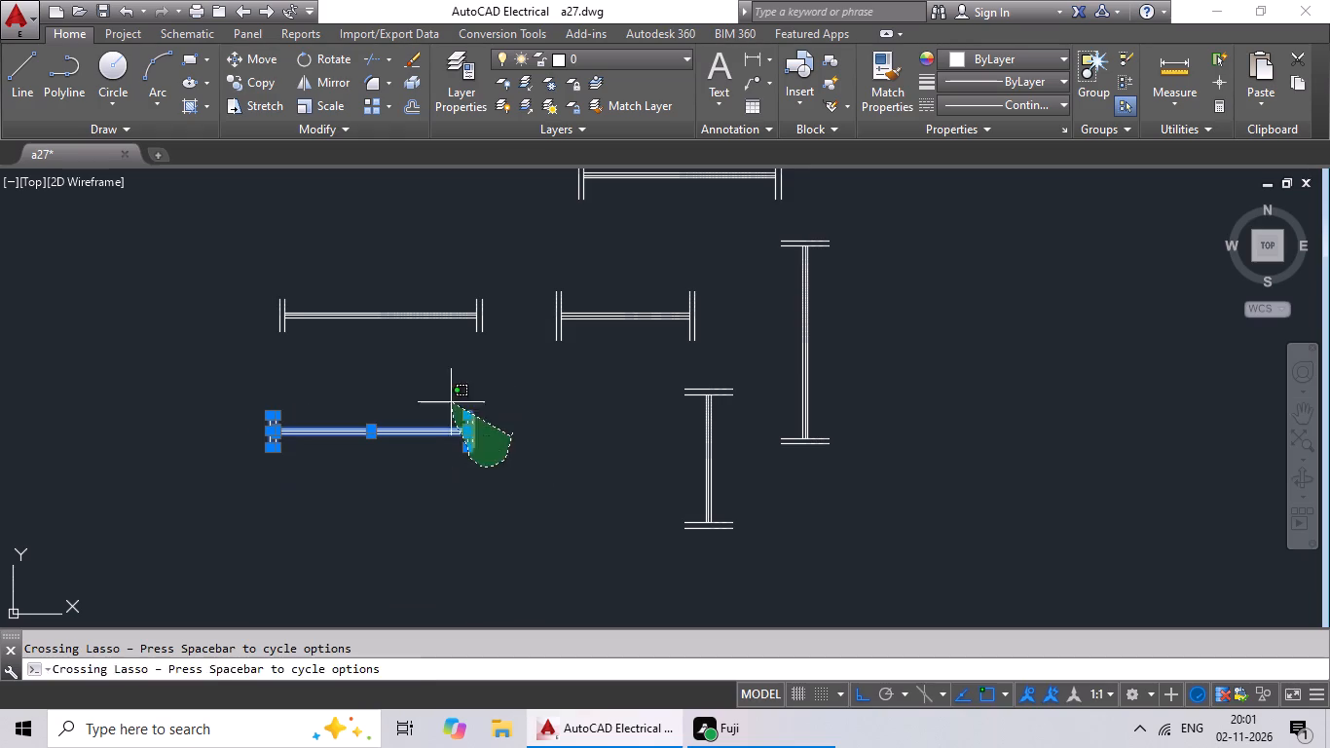
{"action": "left_click_drag", "start_coordinate": [451, 395], "coordinate": [451, 393]}
{"action": "left_click", "coordinate": [322, 56]}
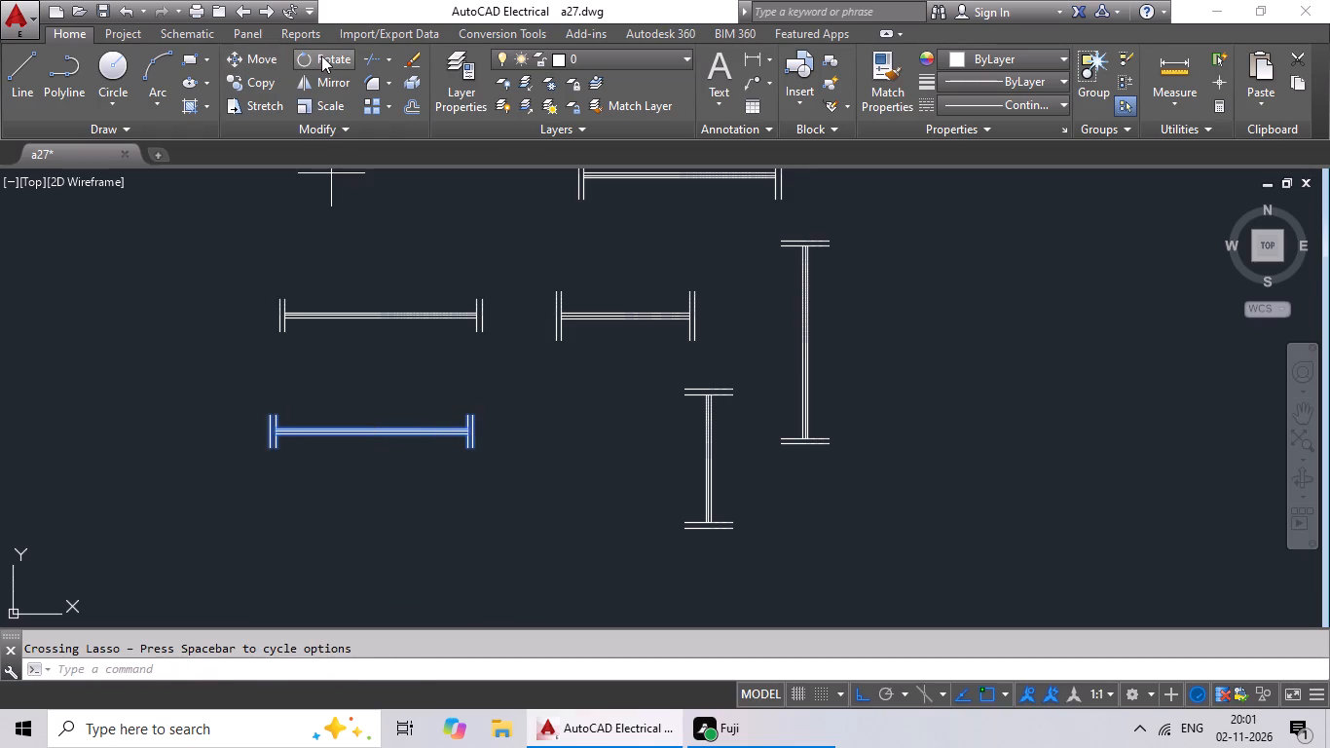
{"action": "left_click", "coordinate": [477, 420]}
{"action": "left_click", "coordinate": [483, 387]}
Copy the horizontal 3' symbol with 6" ends and paste it below the original, left of the vertical version.
{"action": "scroll", "coordinate": [536, 396], "scroll_direction": "down", "scroll_amount": 2}
{"action": "middle_click_drag", "start_coordinate": [536, 396], "coordinate": [536, 446]}
{"action": "scroll", "coordinate": [512, 427], "scroll_direction": "up", "scroll_amount": 2}
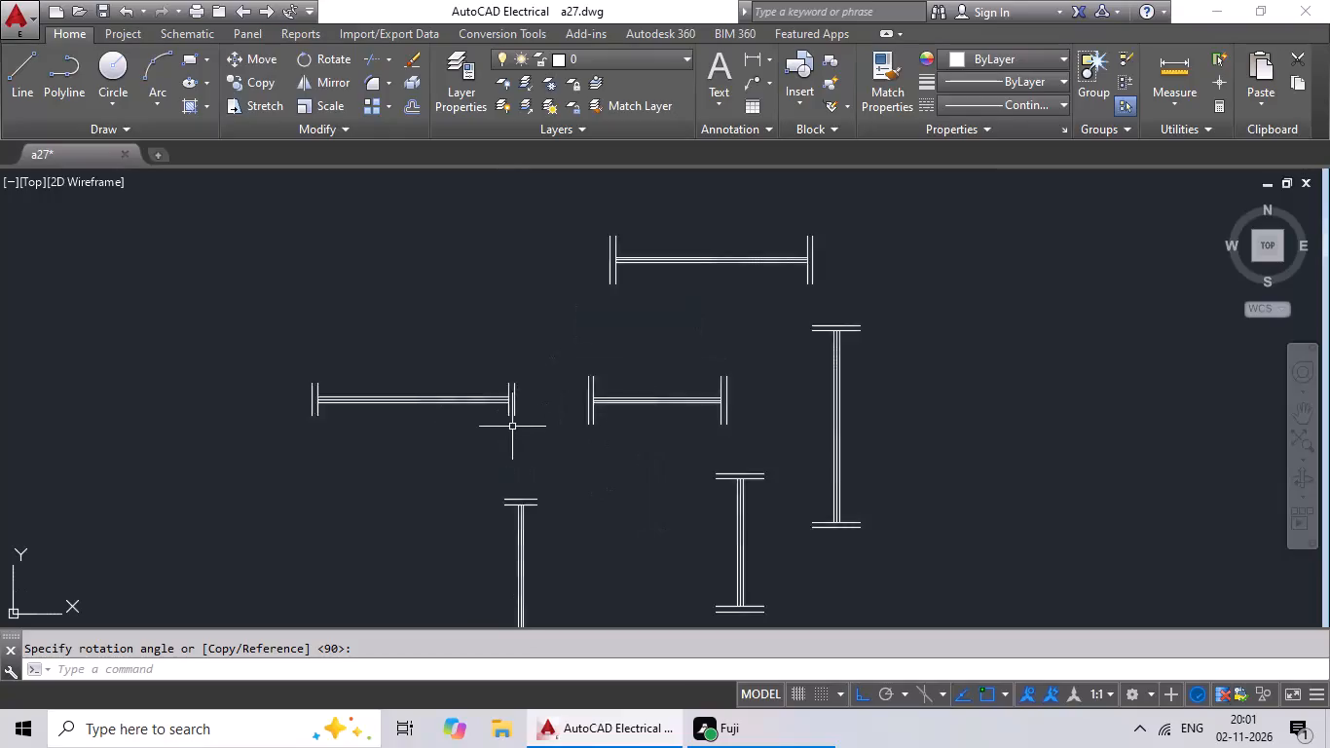
{"action": "scroll", "coordinate": [512, 427], "scroll_direction": "up", "scroll_amount": 1}
{"action": "middle_click_drag", "start_coordinate": [516, 417], "coordinate": [676, 460]}
{"action": "left_click_drag", "start_coordinate": [443, 338], "coordinate": [668, 379]}
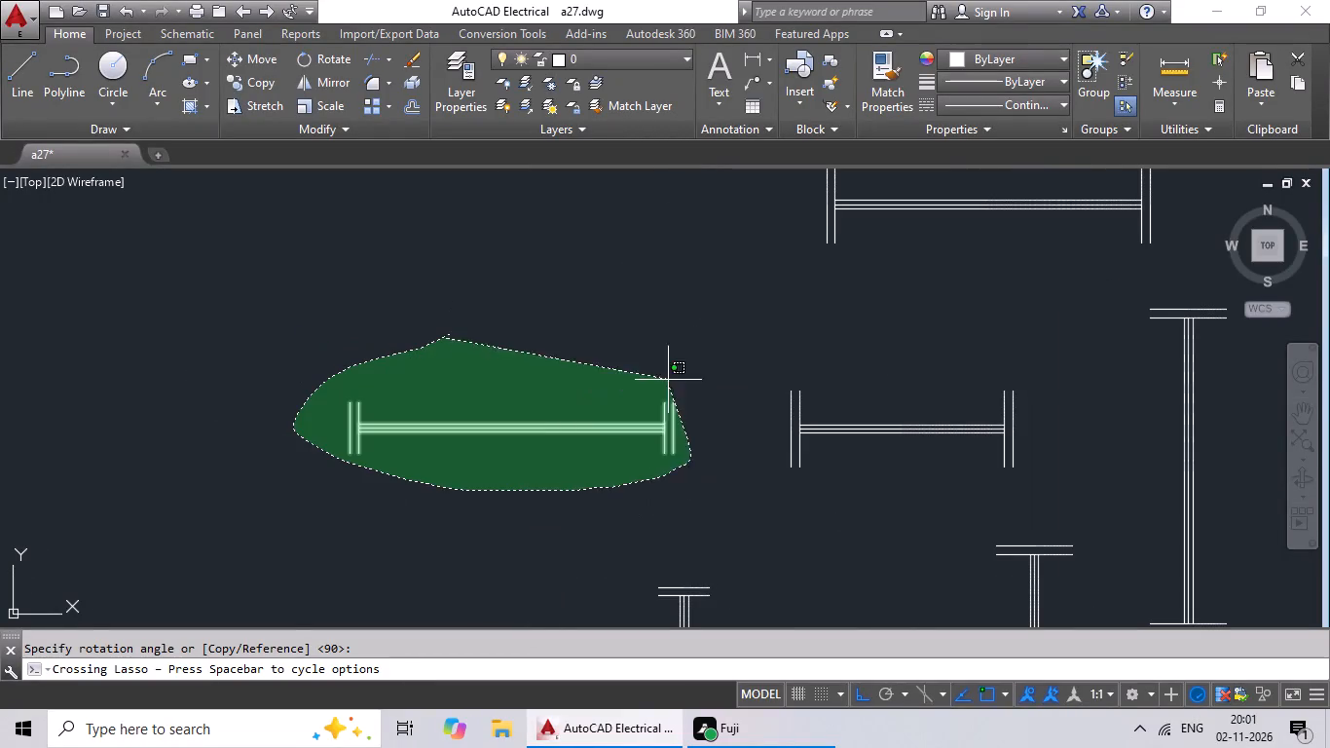
{"action": "left_click_drag", "start_coordinate": [668, 379], "coordinate": [668, 376]}
{"action": "key", "text": "ctrl+c"}
{"action": "key", "text": "ctrl+v"}
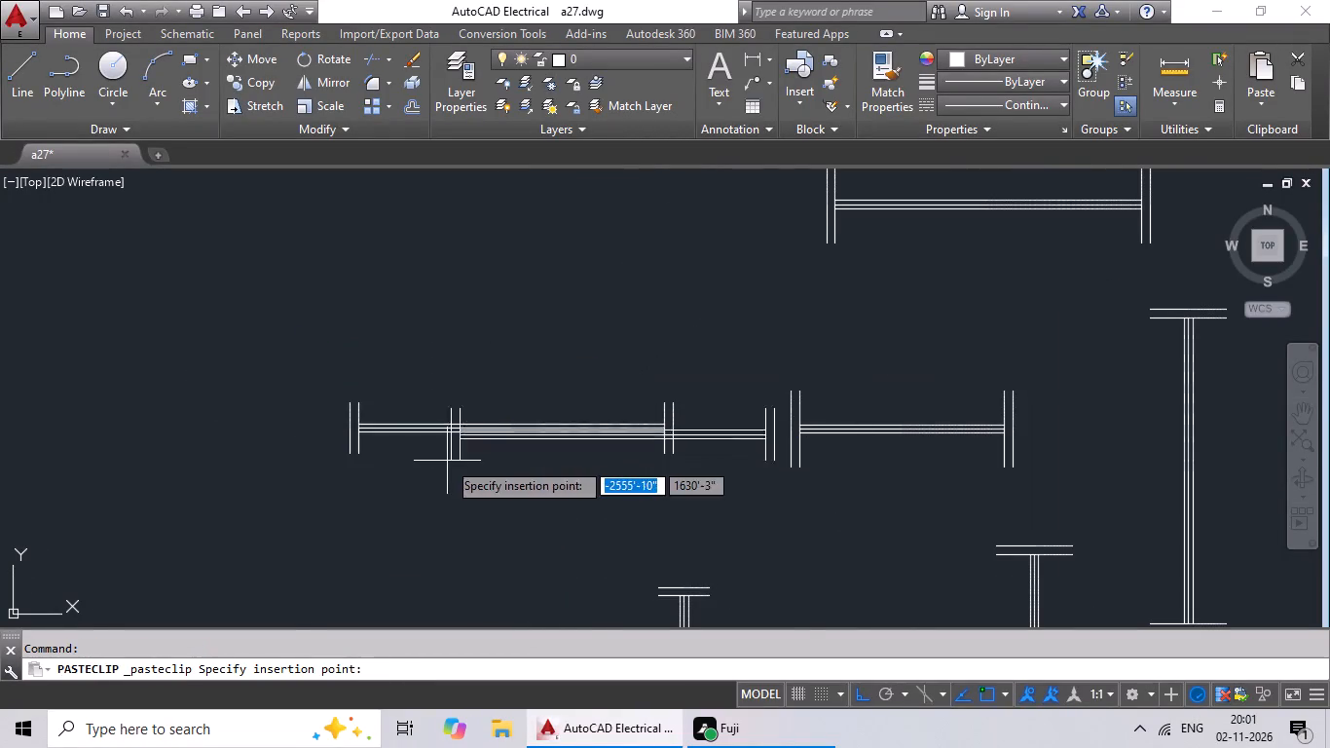
{"action": "scroll", "coordinate": [433, 463], "scroll_direction": "down", "scroll_amount": 1, "text": "ctrl"}
{"action": "middle_click_drag", "start_coordinate": [432, 463], "coordinate": [452, 291]}
{"action": "left_click", "coordinate": [311, 433]}
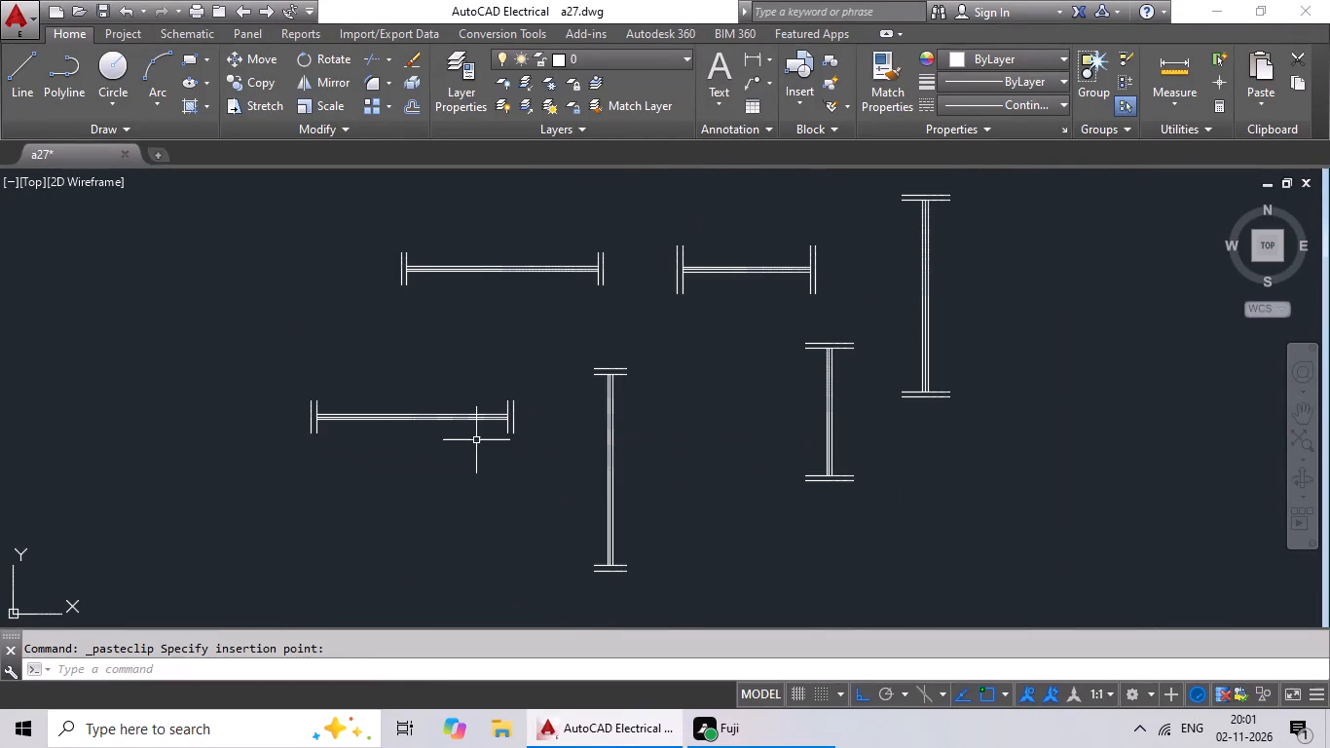
Offset the inner right end line of the pasted symbol 2' to the left, across its horizontal lines.
{"action": "scroll", "coordinate": [485, 423], "scroll_direction": "up", "scroll_amount": 2}
{"action": "middle_click_drag", "start_coordinate": [584, 398], "coordinate": [711, 398]}
{"action": "key", "text": "Escape"}
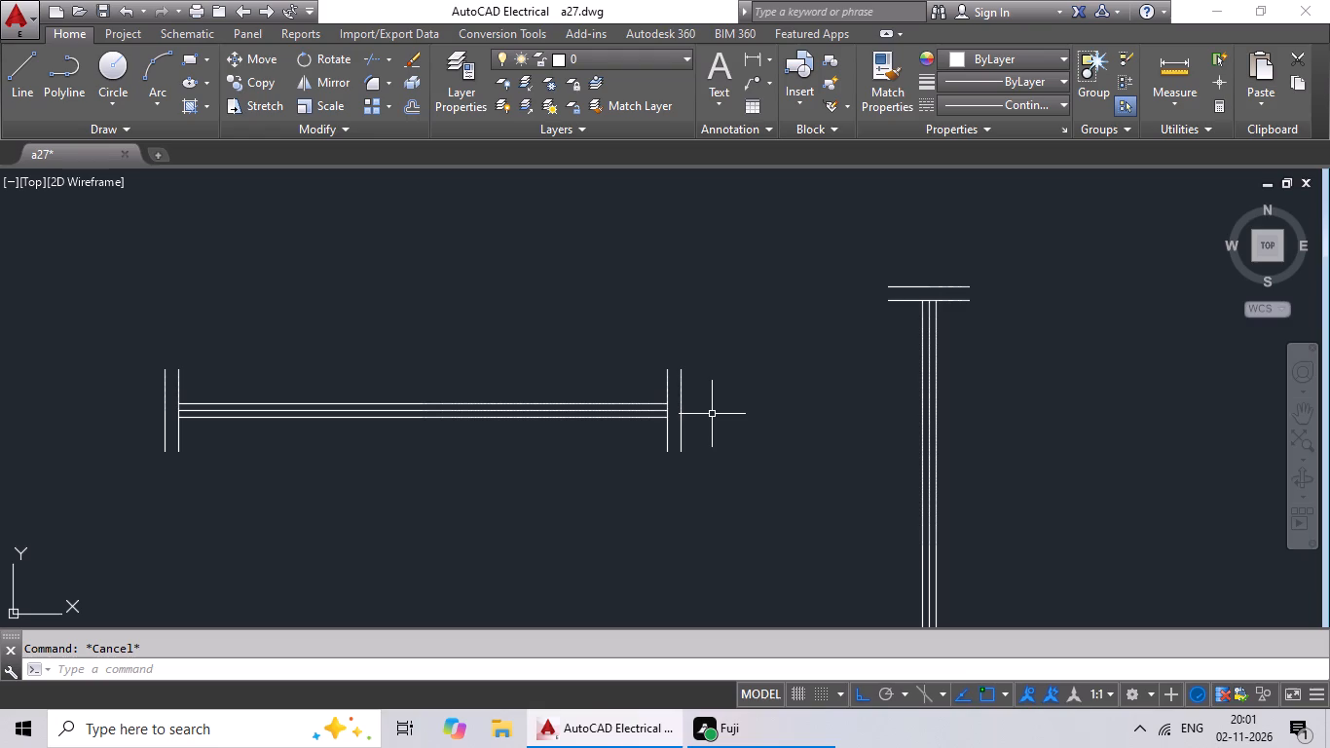
{"action": "key", "text": "o"}
{"action": "key", "text": "Return"}
{"action": "key", "text": "2"}
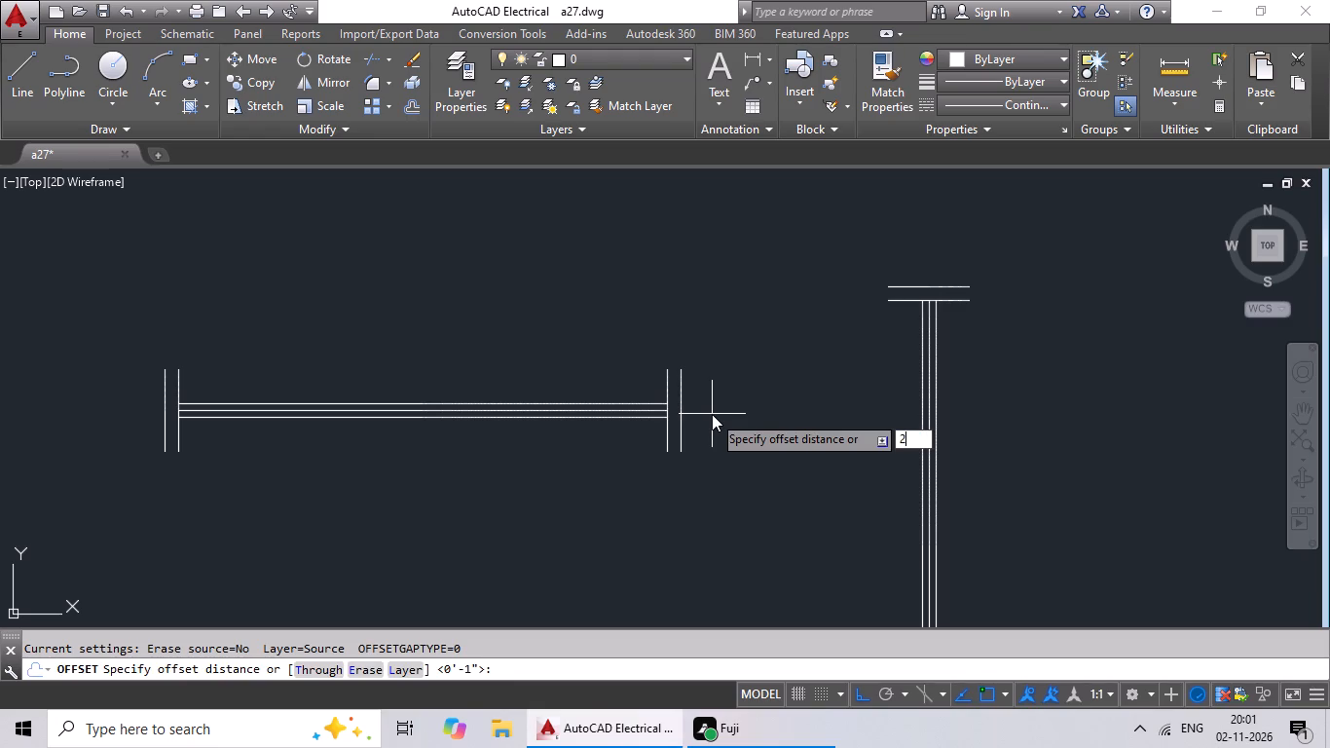
{"action": "key", "text": "apostrophe"}
{"action": "key", "text": "Return"}
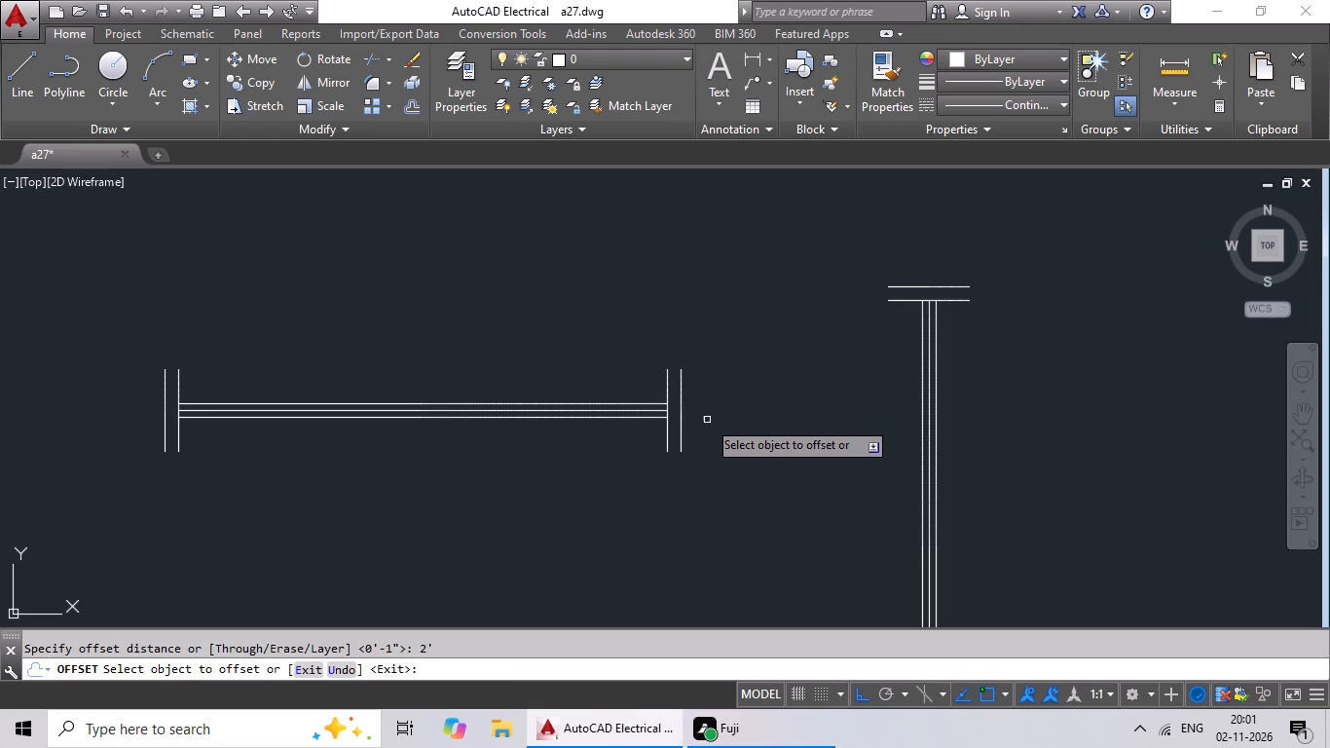
{"action": "left_click_drag", "start_coordinate": [667, 383], "coordinate": [626, 408]}
{"action": "left_click", "coordinate": [459, 384]}
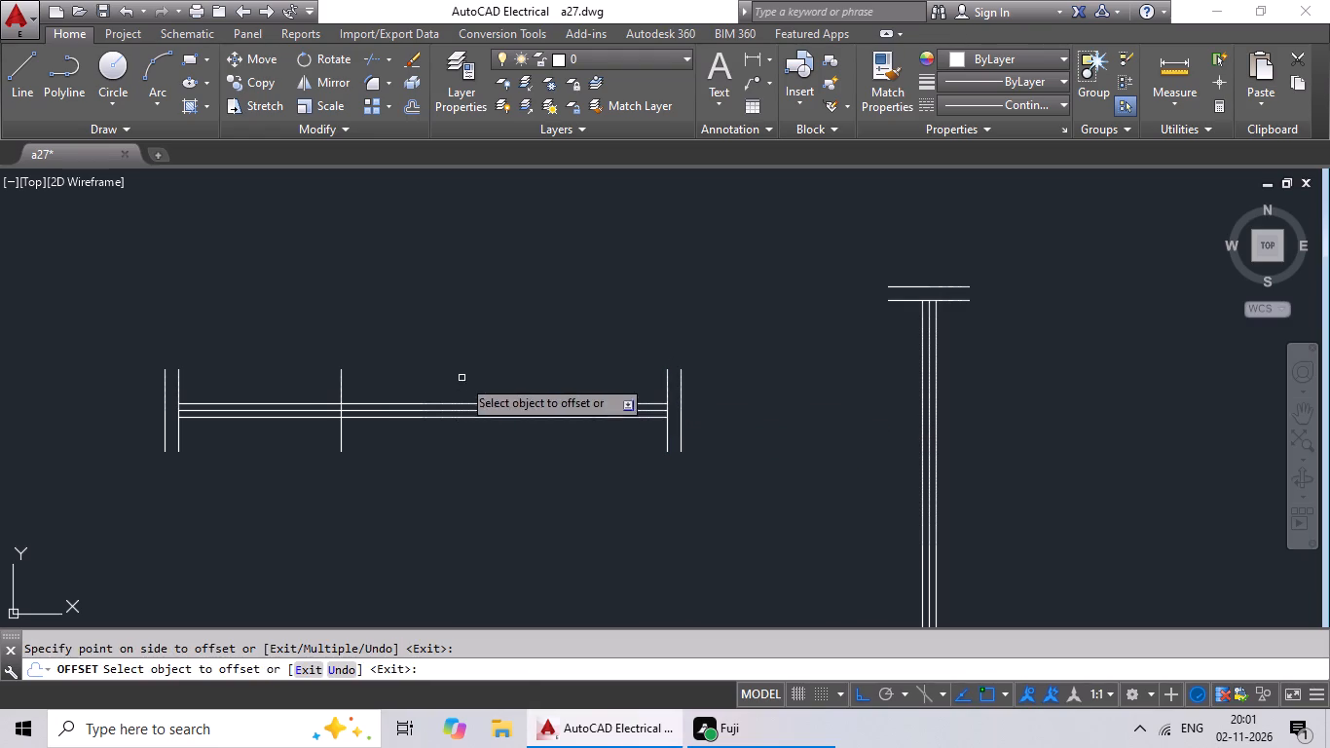
{"action": "key", "text": "Escape"}
{"action": "key", "text": "Escape"}
Offset the new vertical line 1" to the left to form the left end pair of the 2' symbol.
{"action": "key", "text": "o"}
{"action": "key", "text": "Return"}
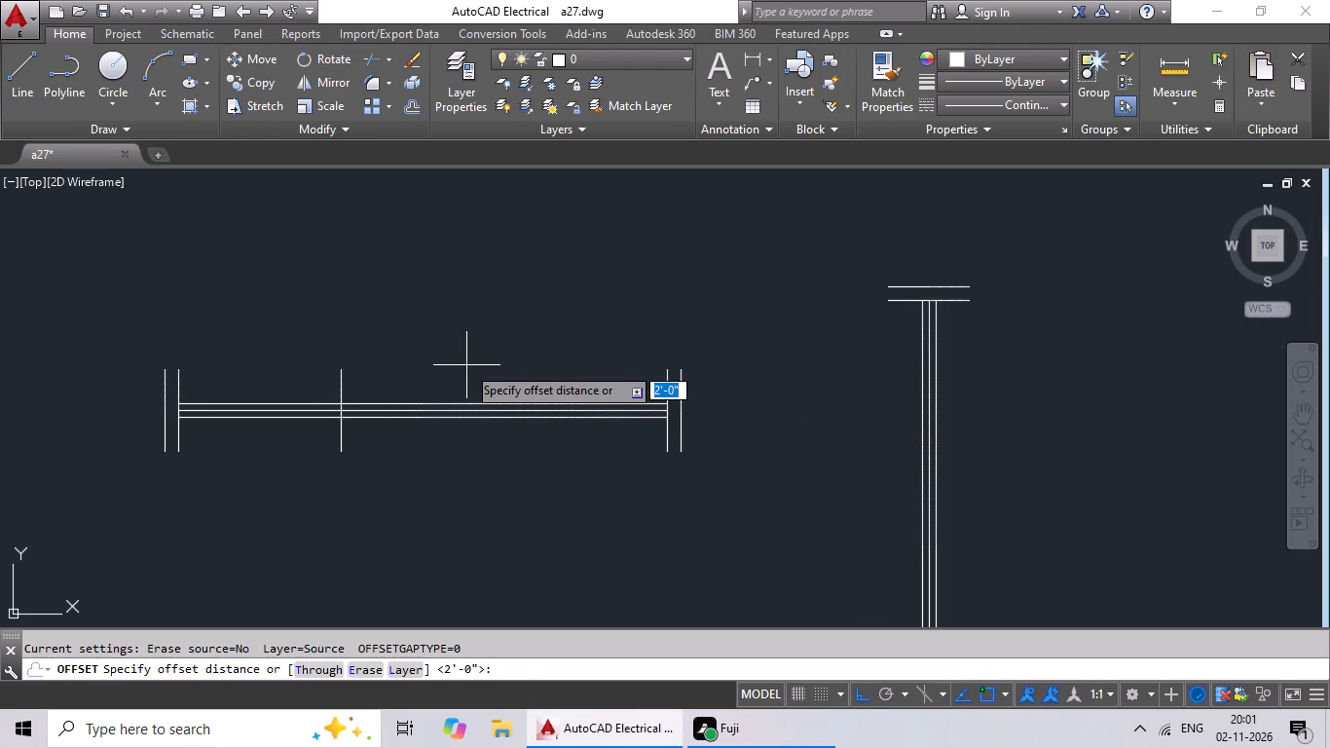
{"action": "key", "text": "6"}
{"action": "key", "text": "shift+quotedbl"}
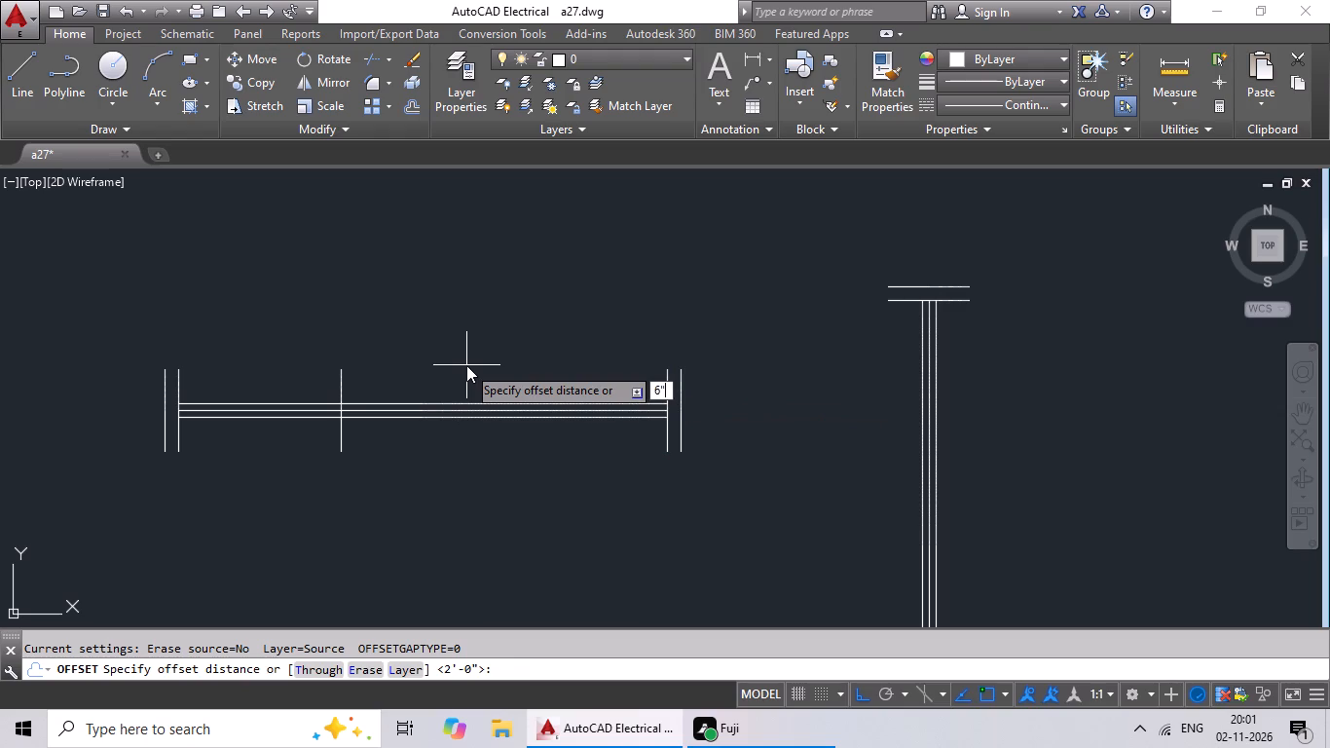
{"action": "key", "text": "BackSpace"}
{"action": "key", "text": "BackSpace"}
{"action": "key", "text": "1"}
{"action": "key", "text": "shift+quotedbl"}
{"action": "key", "text": "Return"}
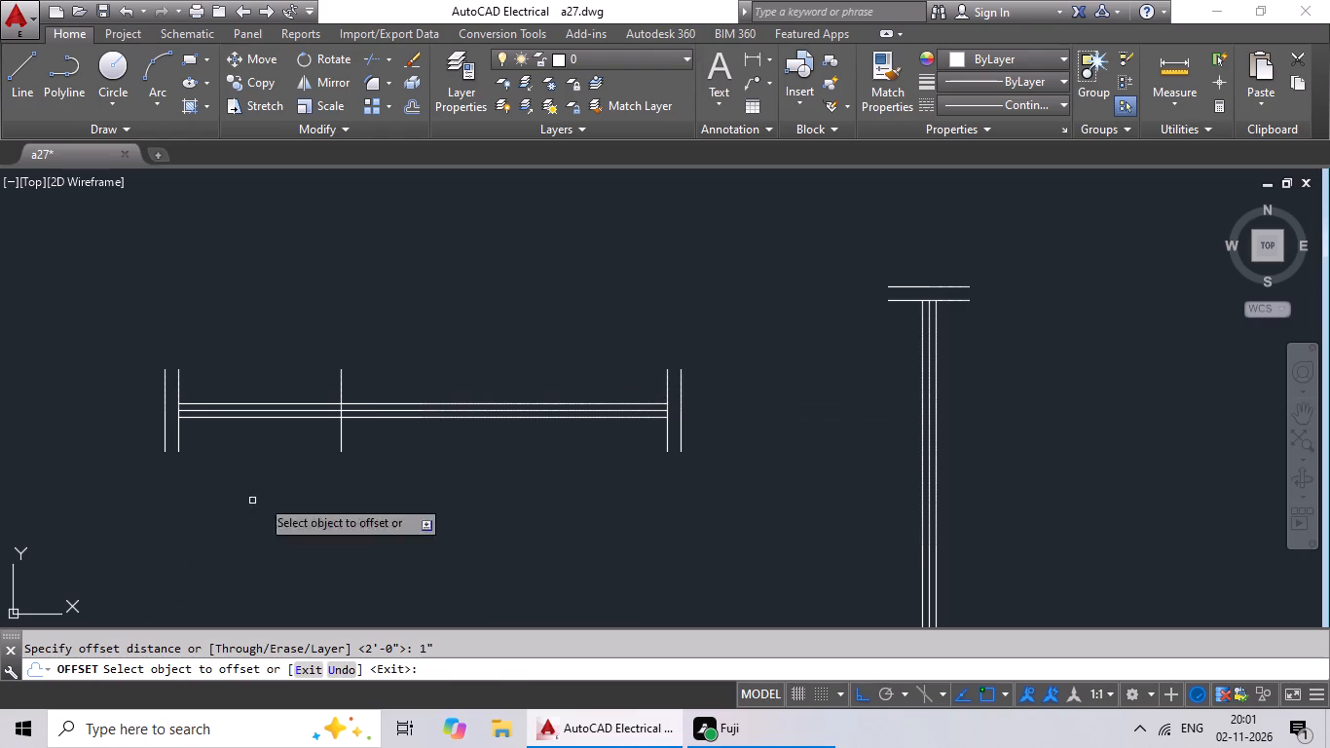
{"action": "left_click_drag", "start_coordinate": [343, 384], "coordinate": [329, 389]}
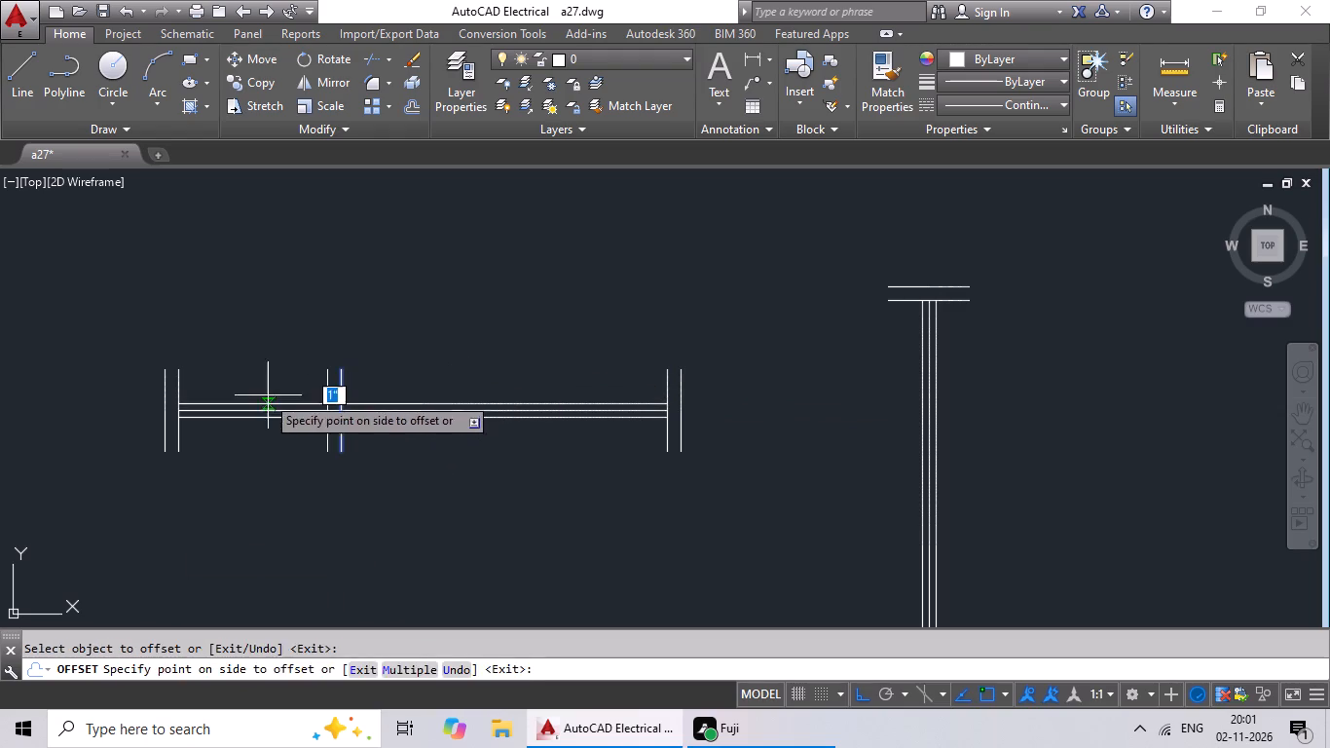
{"action": "left_click", "coordinate": [265, 395]}
{"action": "key", "text": "Escape"}
{"action": "key", "text": "Escape"}
Trim the three horizontal lines between the two new vertical lines.
{"action": "type", "text": "tr"}
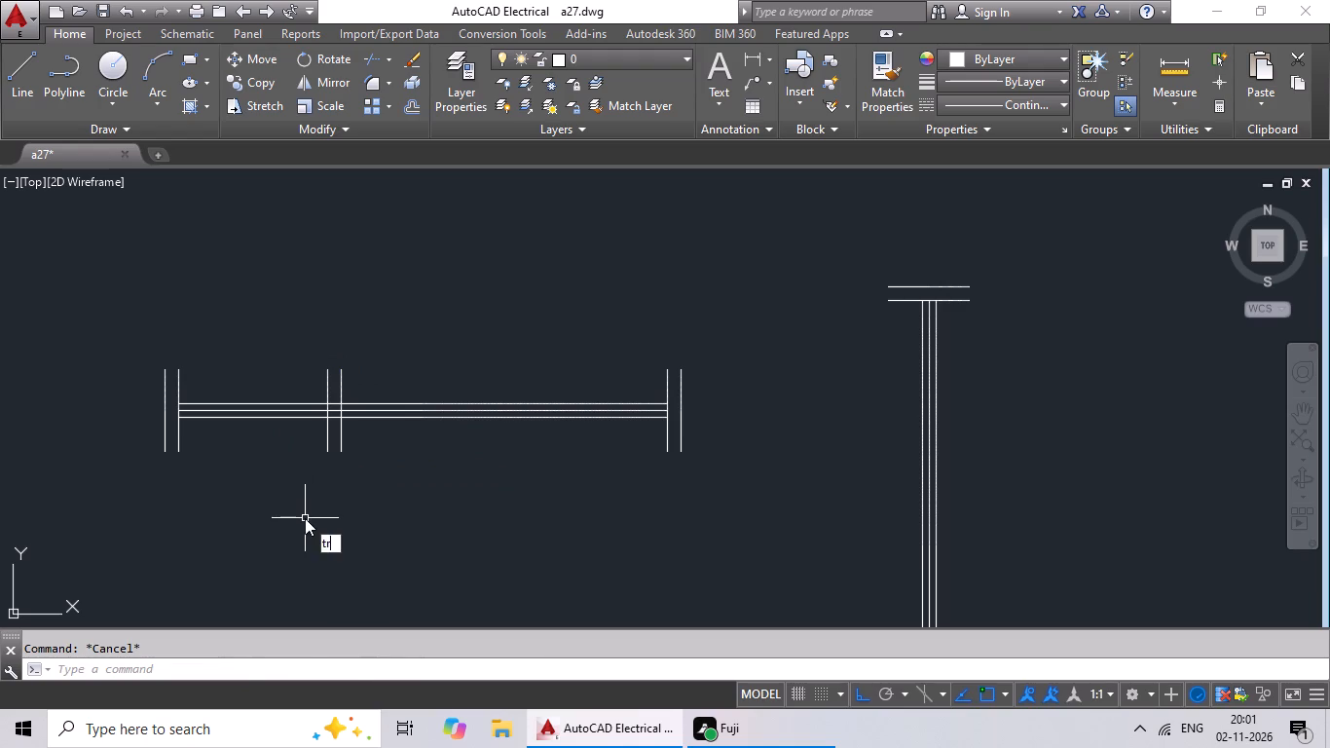
{"action": "key", "text": "space"}
{"action": "key", "text": "space"}
{"action": "scroll", "coordinate": [351, 418], "scroll_direction": "up", "scroll_amount": 3}
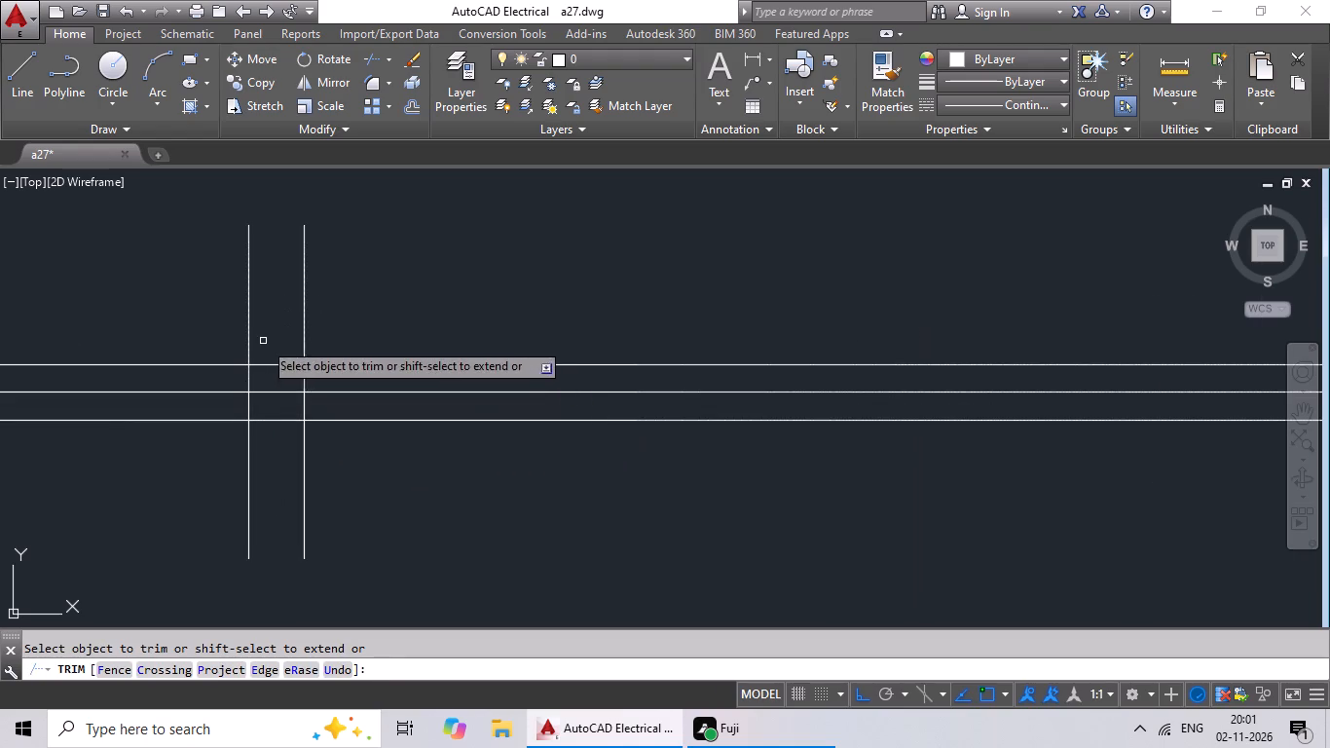
{"action": "scroll", "coordinate": [275, 357], "scroll_direction": "up", "scroll_amount": 2}
{"action": "left_click_drag", "start_coordinate": [292, 328], "coordinate": [235, 570]}
{"action": "left_click", "coordinate": [235, 570]}
{"action": "scroll", "coordinate": [260, 550], "scroll_direction": "down", "scroll_amount": 3}
{"action": "middle_click_drag", "start_coordinate": [274, 541], "coordinate": [614, 500]}
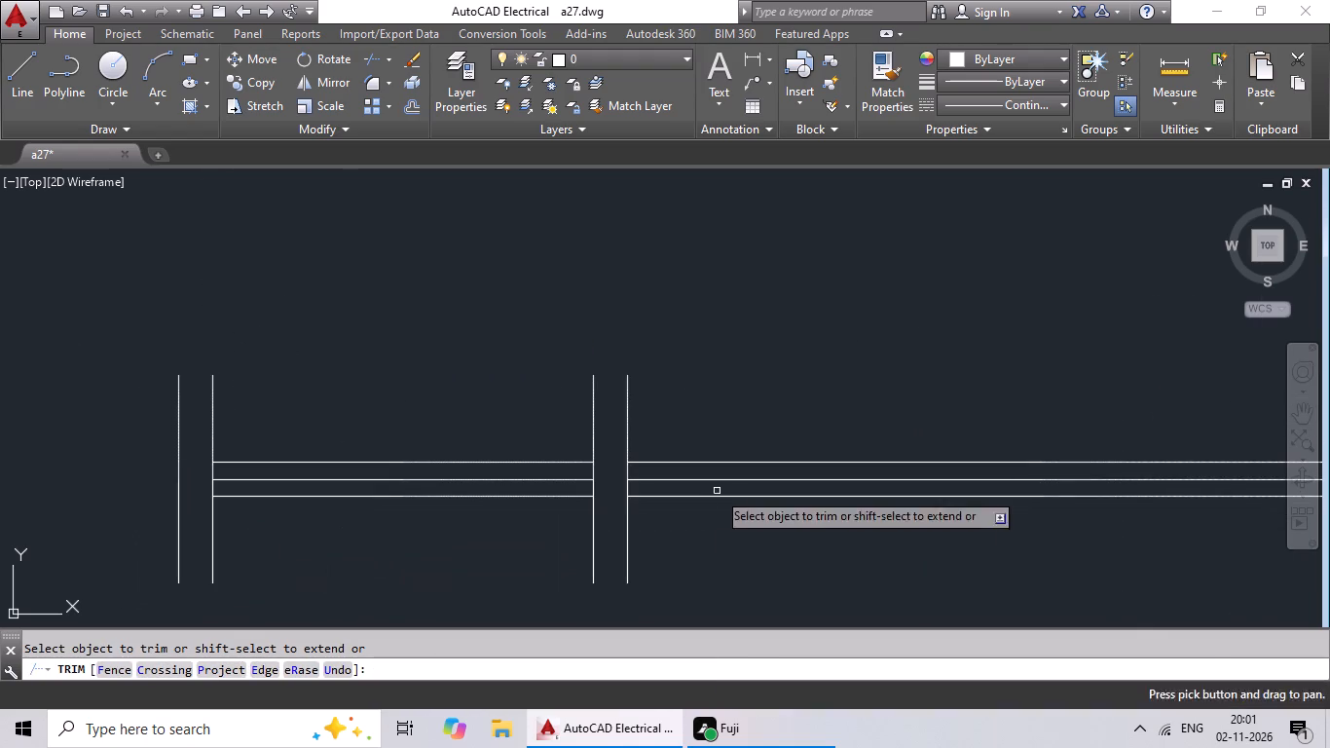
{"action": "key", "text": "Escape"}
{"action": "key", "text": "Escape"}
Delete the leftover left part of the symbol: its old end line pair and the three short horizontal segments.
{"action": "left_click_drag", "start_coordinate": [382, 406], "coordinate": [41, 497]}
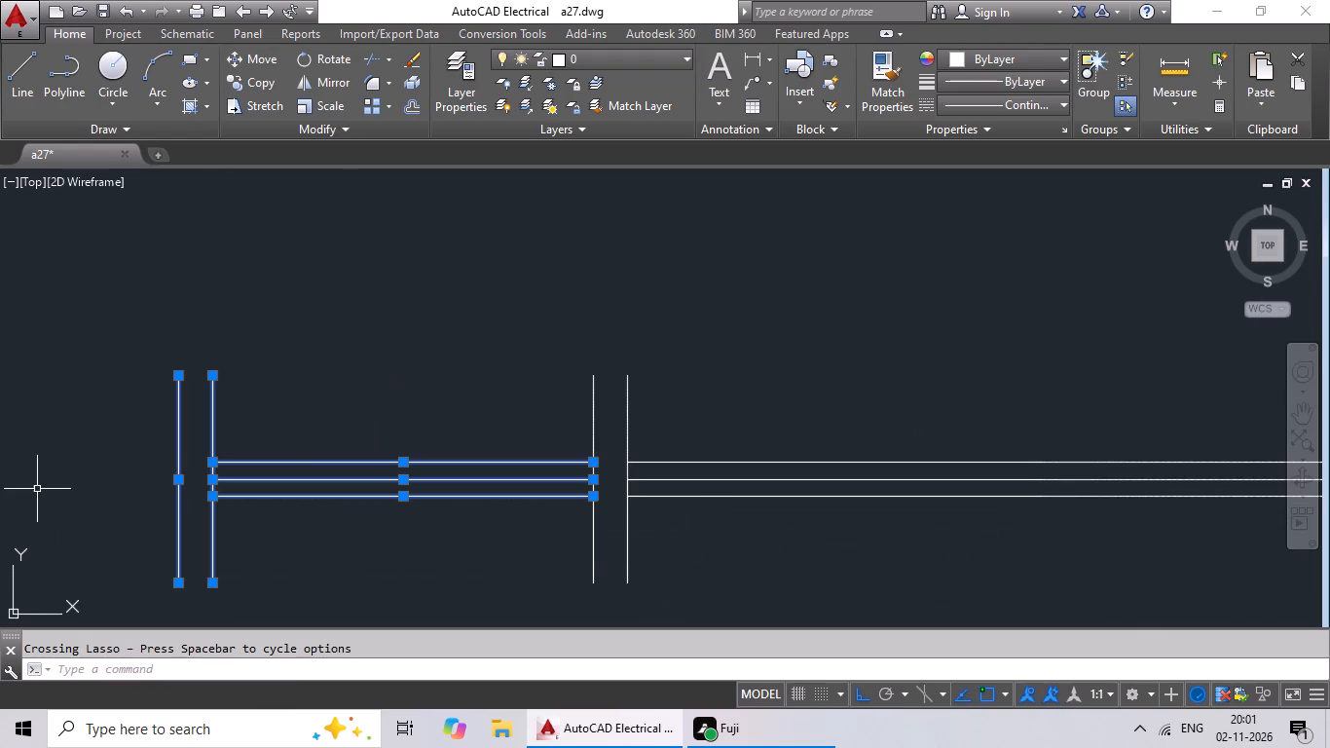
{"action": "key", "text": "Delete"}
Copy the horizontal 2' symbol with 6" ends and paste it below the original.
{"action": "scroll", "coordinate": [186, 434], "scroll_direction": "down", "scroll_amount": 3}
{"action": "middle_click_drag", "start_coordinate": [205, 459], "coordinate": [121, 441]}
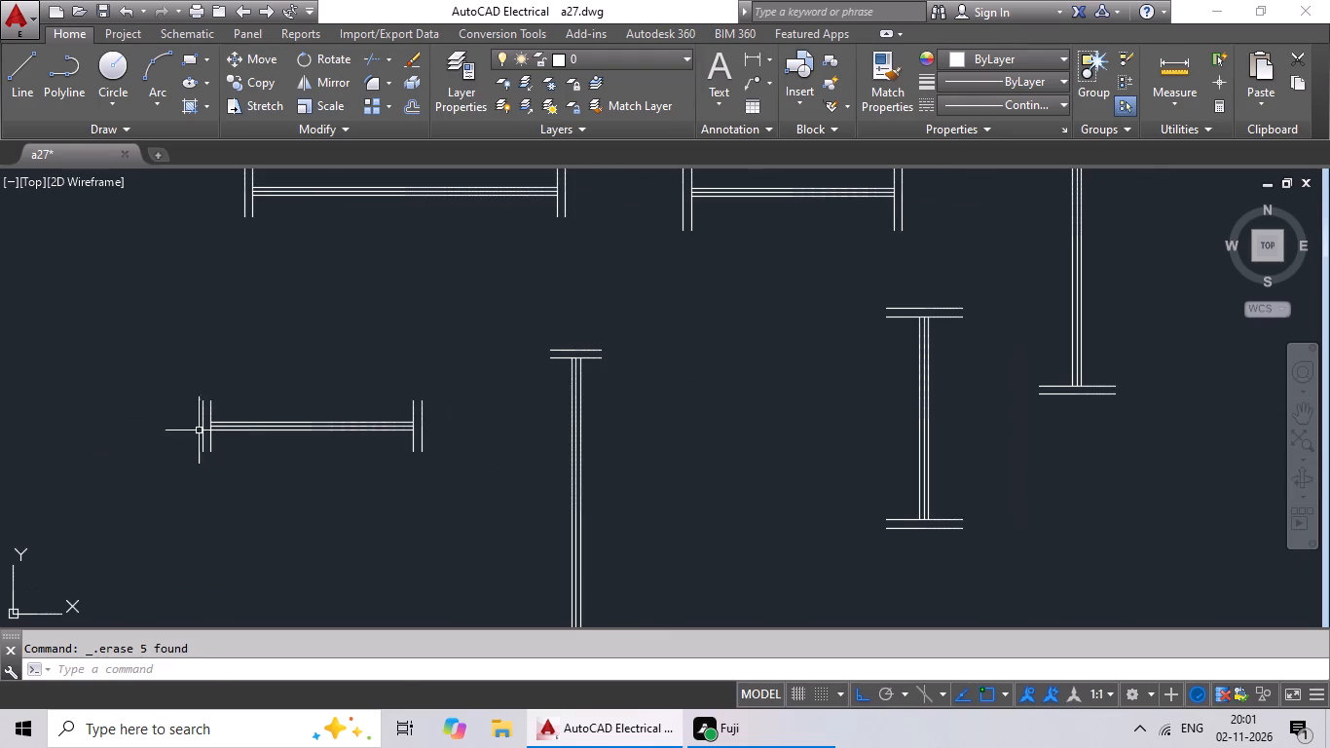
{"action": "left_click_drag", "start_coordinate": [201, 375], "coordinate": [491, 418]}
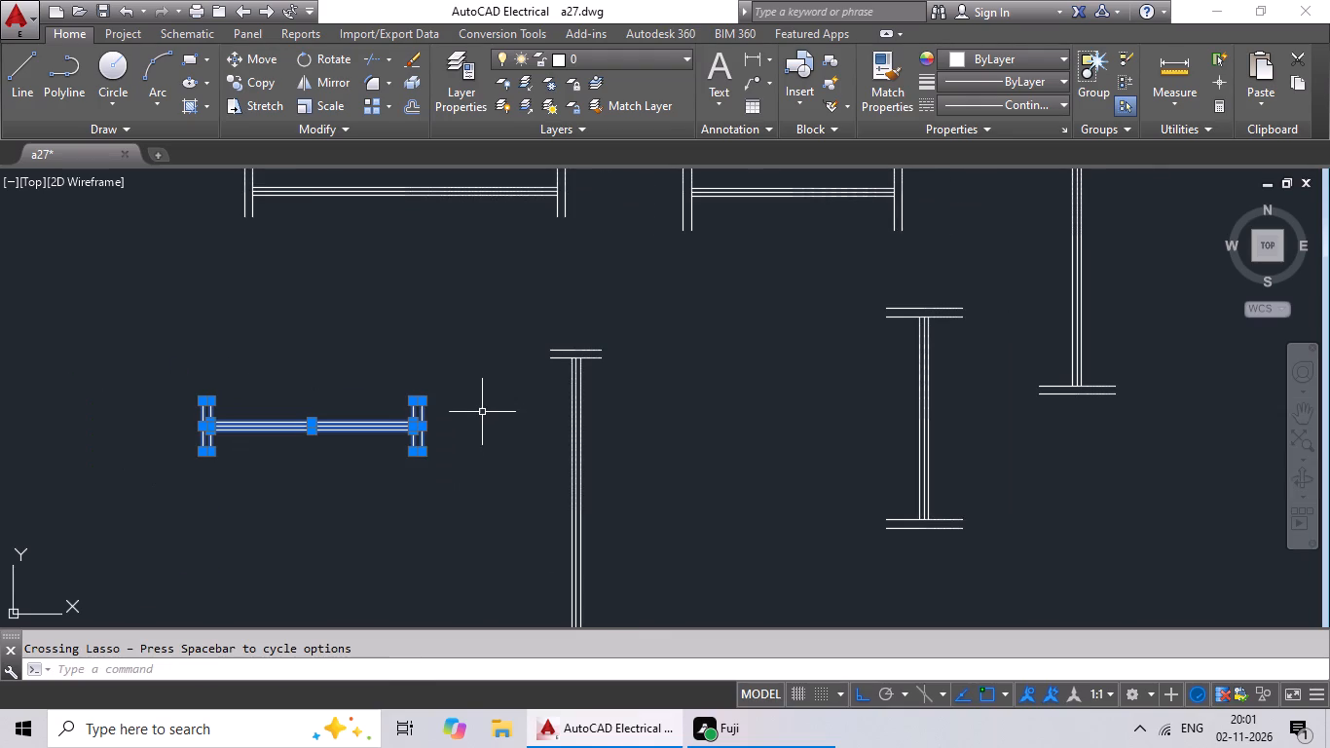
{"action": "key", "text": "ctrl+c"}
{"action": "key", "text": "ctrl+v"}
{"action": "middle_click_drag", "start_coordinate": [221, 547], "coordinate": [220, 552]}
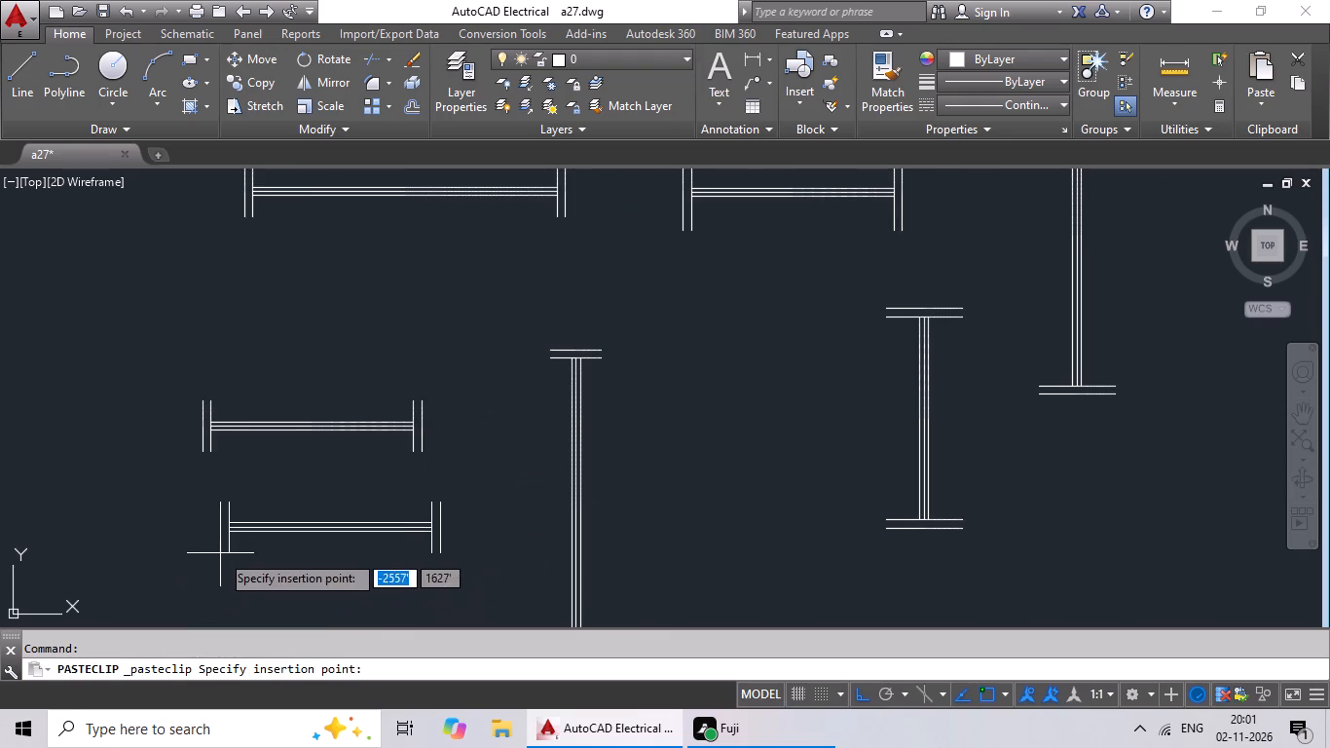
{"action": "middle_click_drag", "start_coordinate": [220, 552], "coordinate": [217, 334]}
{"action": "left_click", "coordinate": [182, 397]}
Place the pasted 2' symbol with 6" ends below the original and rotate it 90° to make the vertical version.
{"action": "left_click_drag", "start_coordinate": [185, 344], "coordinate": [103, 368]}
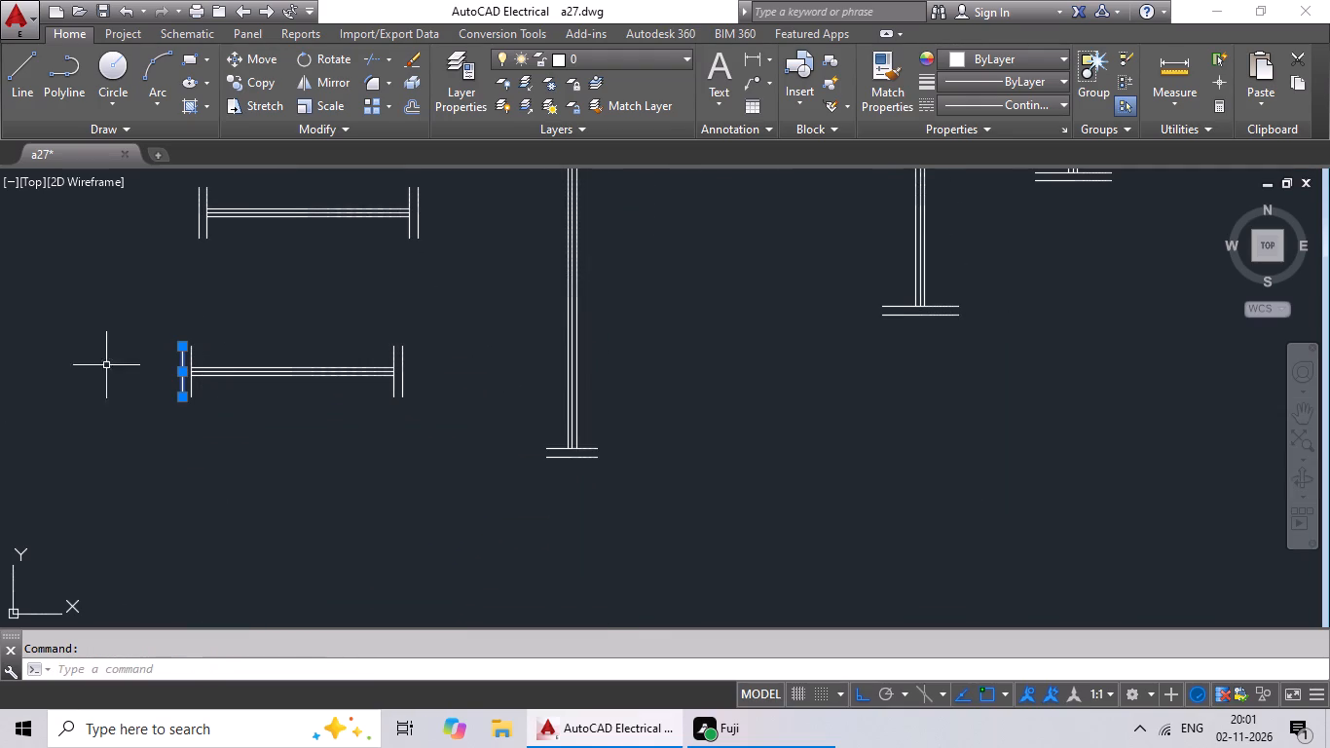
{"action": "left_click_drag", "start_coordinate": [103, 368], "coordinate": [329, 464]}
{"action": "left_click_drag", "start_coordinate": [246, 336], "coordinate": [462, 367]}
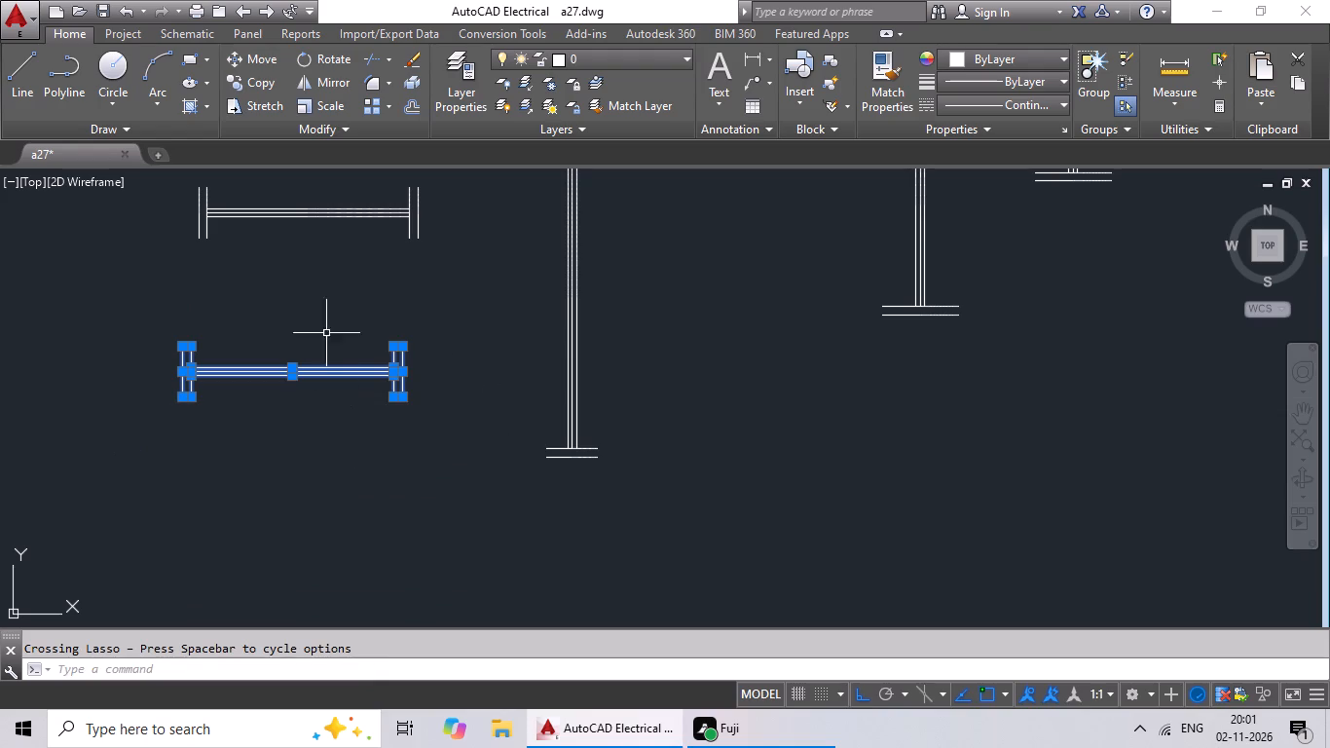
{"action": "left_click", "coordinate": [341, 62]}
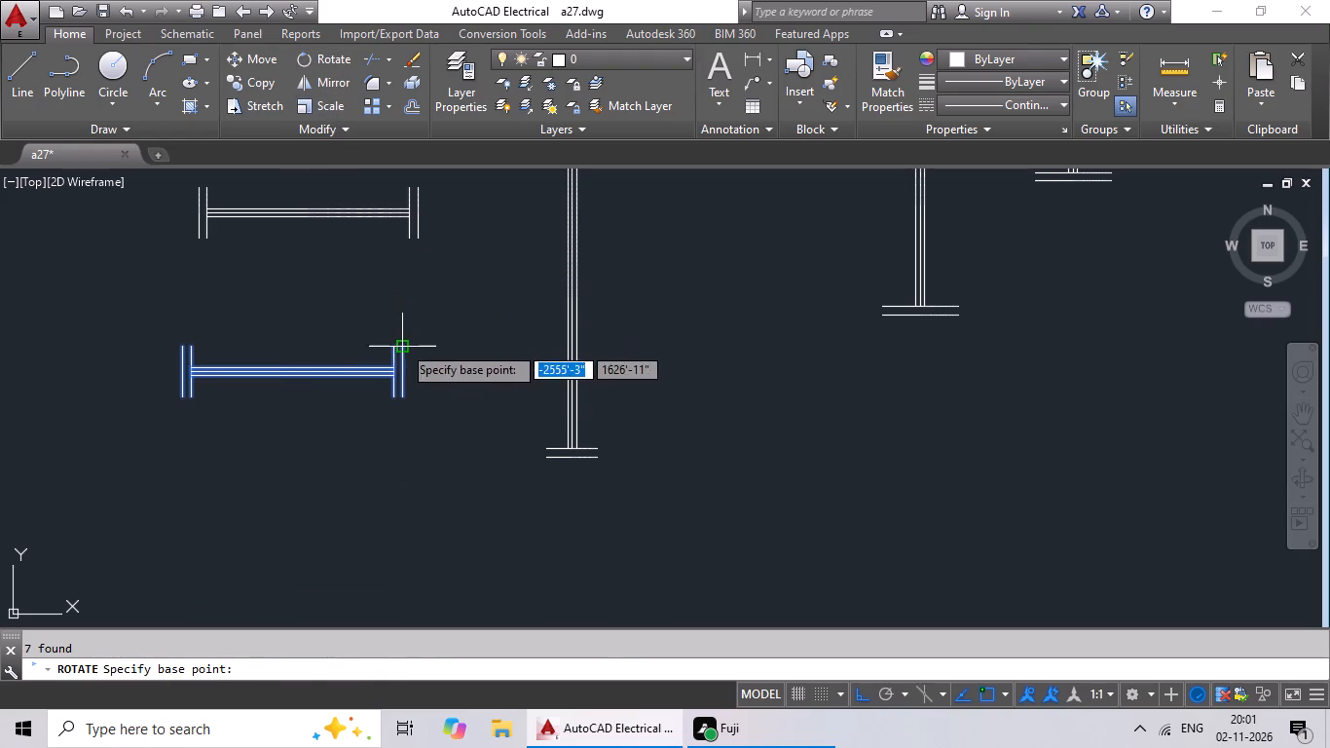
{"action": "left_click_drag", "start_coordinate": [403, 345], "coordinate": [406, 318]}
{"action": "left_click", "coordinate": [401, 303]}
With ortho off, copy the longer-ended vertical 3' symbol by its midpoint onto the window mark in the upper right room's outer wall.
{"action": "scroll", "coordinate": [449, 303], "scroll_direction": "down", "scroll_amount": 3}
{"action": "middle_click_drag", "start_coordinate": [458, 304], "coordinate": [783, 381]}
{"action": "scroll", "coordinate": [785, 374], "scroll_direction": "down", "scroll_amount": 1}
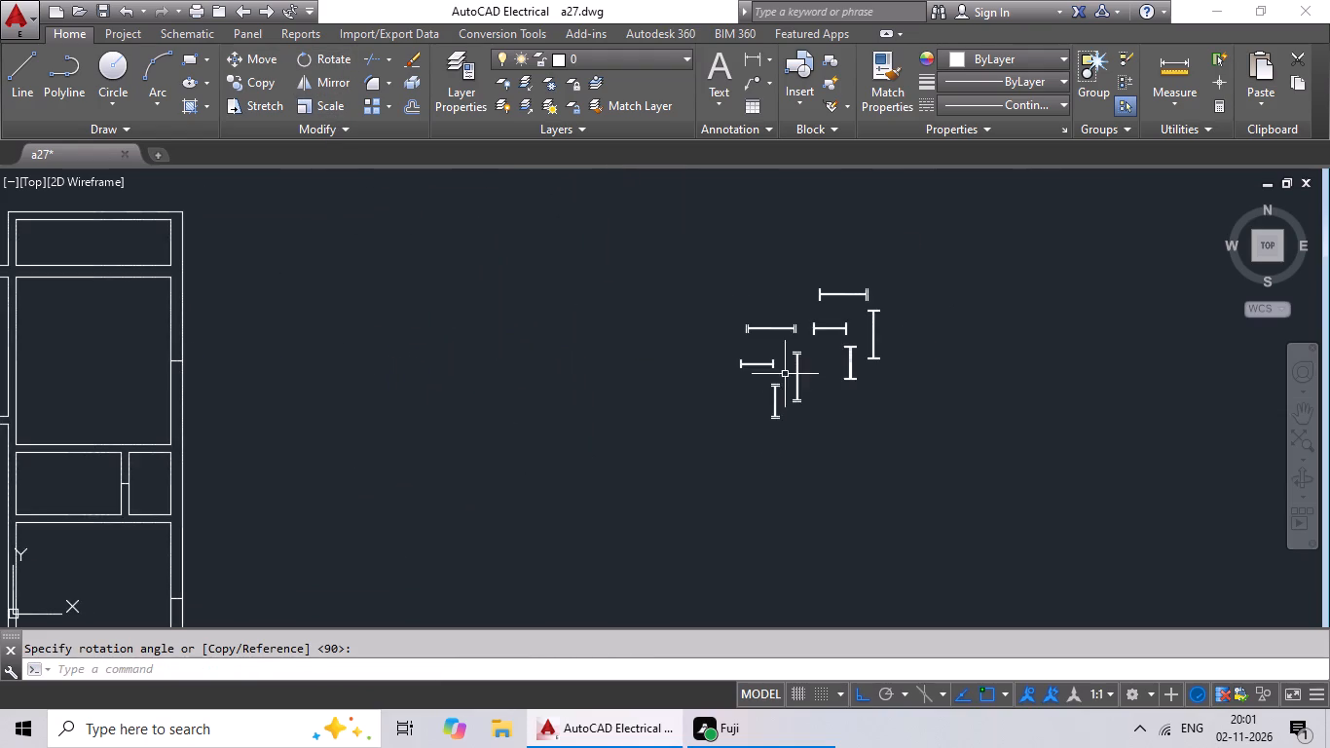
{"action": "middle_click_drag", "start_coordinate": [788, 365], "coordinate": [674, 432]}
{"action": "middle_click_drag", "start_coordinate": [680, 392], "coordinate": [863, 390]}
{"action": "scroll", "coordinate": [816, 392], "scroll_direction": "down", "scroll_amount": 1}
{"action": "middle_click_drag", "start_coordinate": [815, 393], "coordinate": [722, 412]}
{"action": "middle_click_drag", "start_coordinate": [710, 376], "coordinate": [567, 391]}
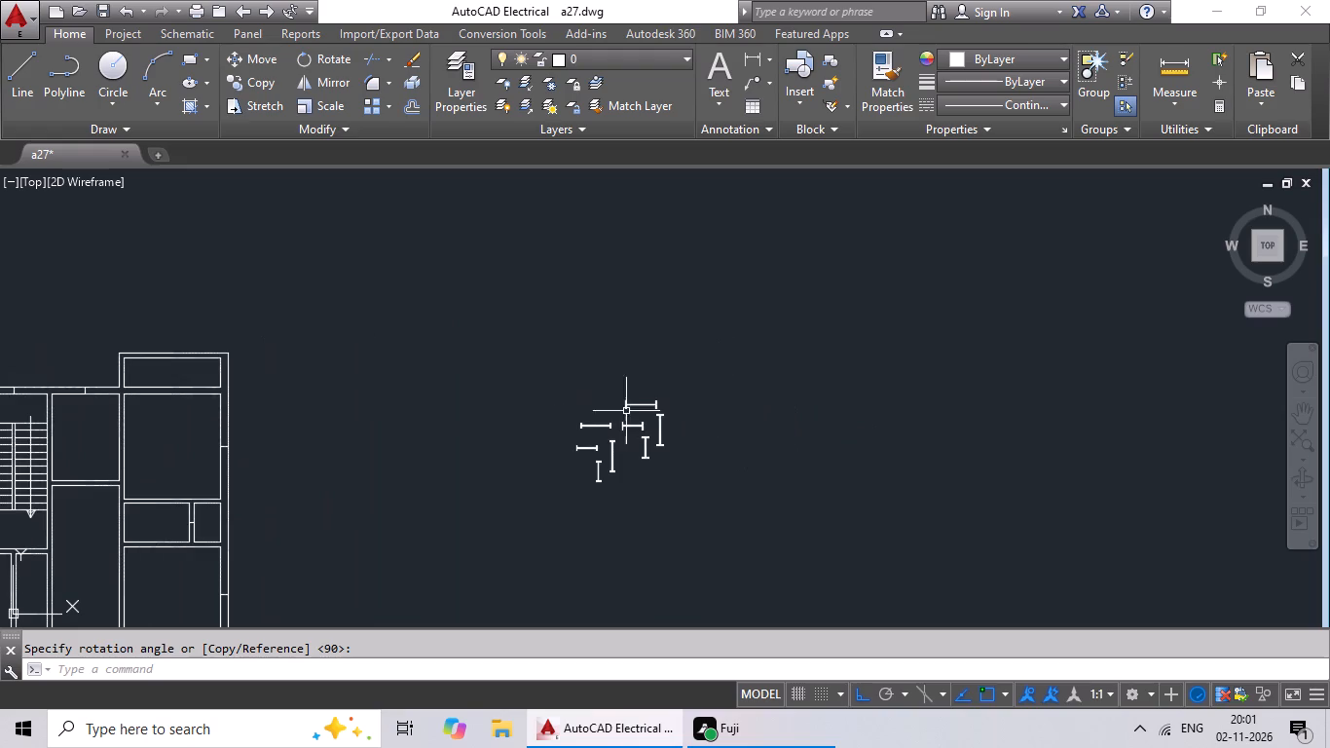
{"action": "scroll", "coordinate": [688, 453], "scroll_direction": "up", "scroll_amount": 3}
{"action": "scroll", "coordinate": [612, 381], "scroll_direction": "up", "scroll_amount": 1}
{"action": "left_click_drag", "start_coordinate": [663, 264], "coordinate": [612, 243]}
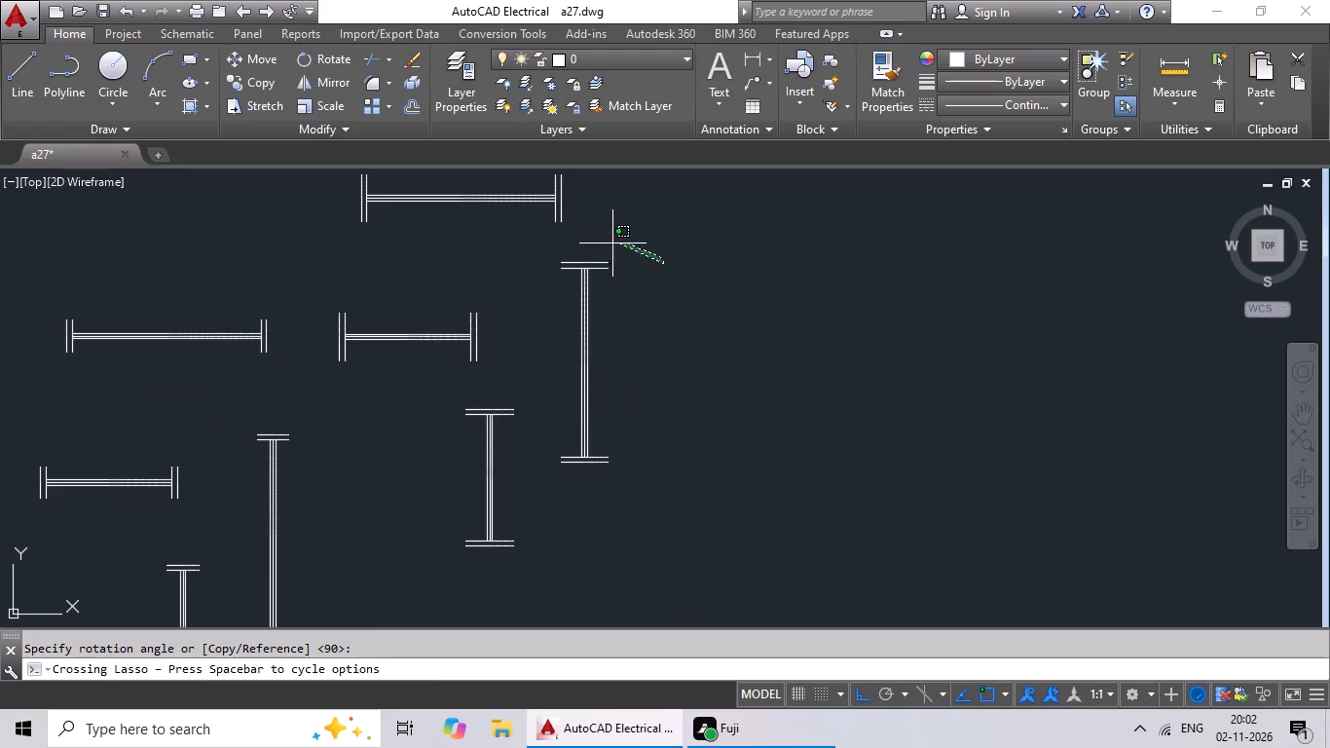
{"action": "left_click_drag", "start_coordinate": [612, 243], "coordinate": [664, 489]}
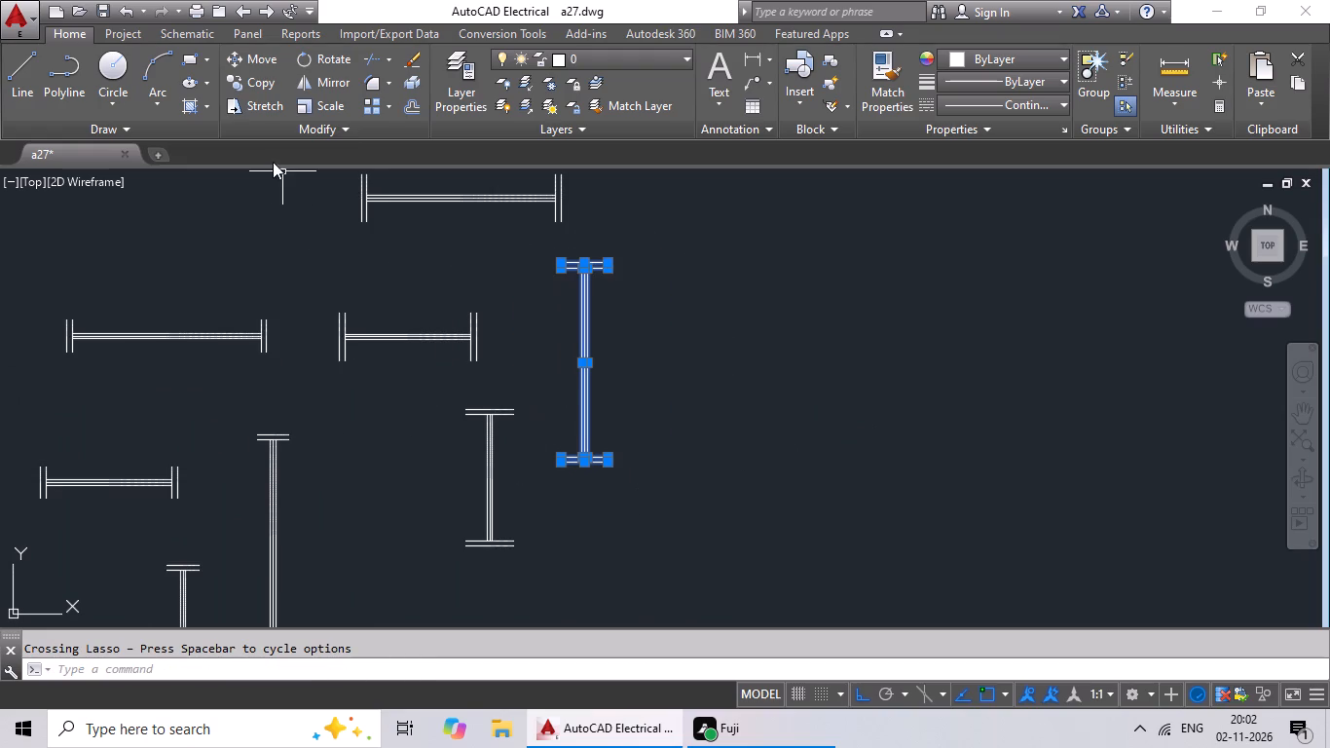
{"action": "left_click", "coordinate": [258, 85]}
{"action": "scroll", "coordinate": [591, 347], "scroll_direction": "up", "scroll_amount": 3}
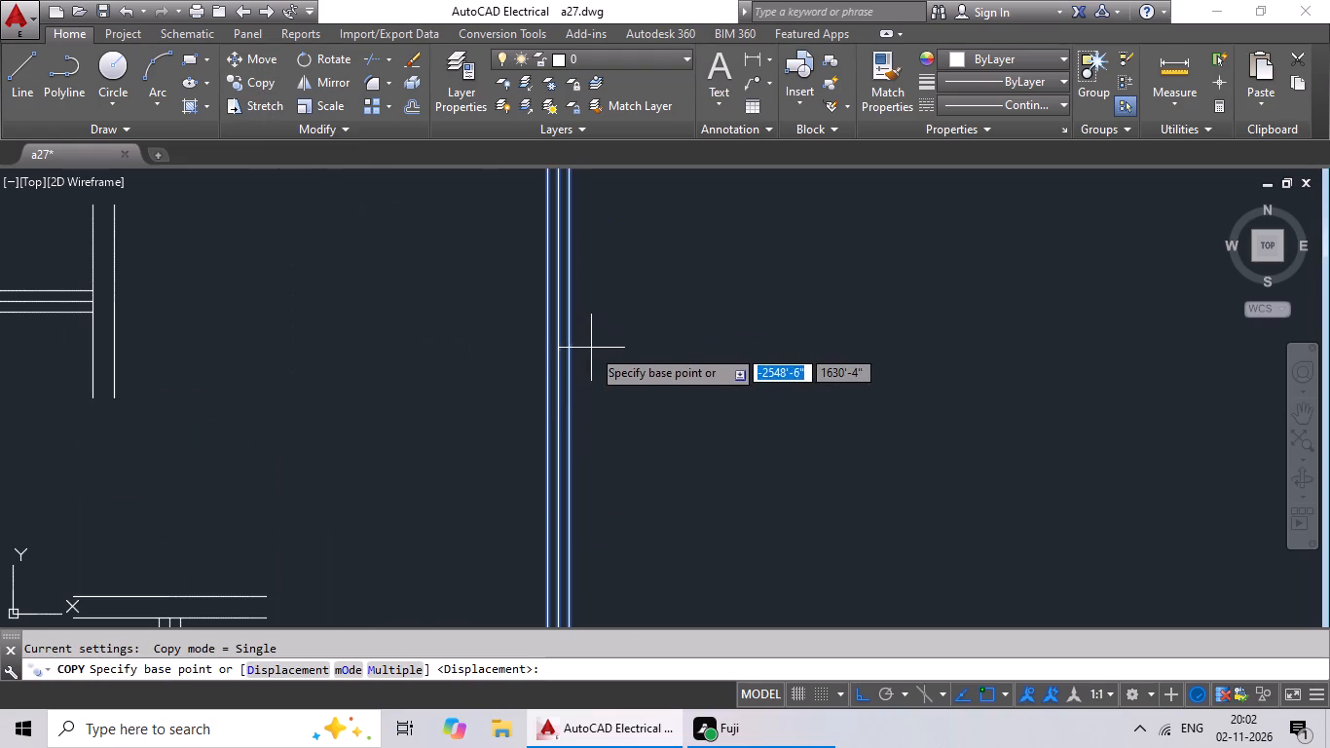
{"action": "left_click", "coordinate": [561, 411]}
{"action": "scroll", "coordinate": [197, 434], "scroll_direction": "down", "scroll_amount": 2}
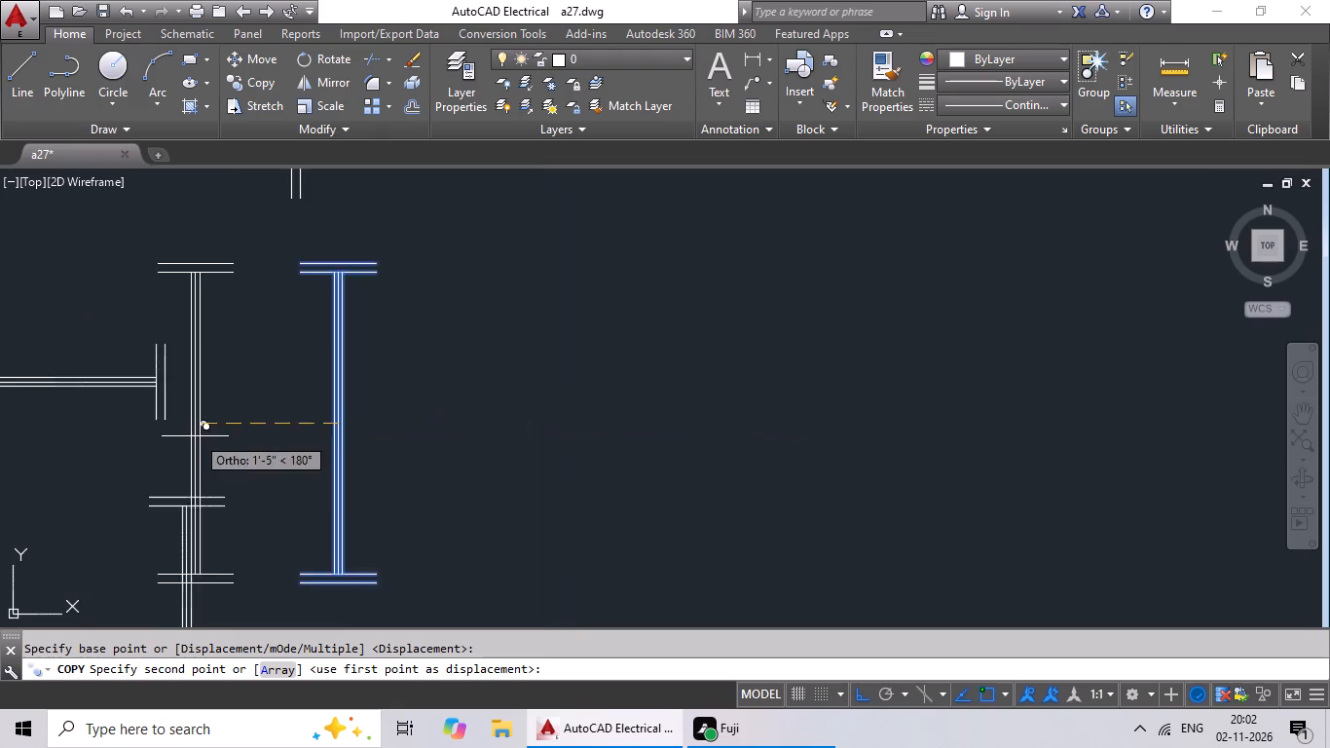
{"action": "middle_click_drag", "start_coordinate": [195, 436], "coordinate": [603, 264]}
{"action": "scroll", "coordinate": [189, 379], "scroll_direction": "down", "scroll_amount": 1}
{"action": "middle_click_drag", "start_coordinate": [116, 417], "coordinate": [430, 351]}
{"action": "scroll", "coordinate": [314, 413], "scroll_direction": "down", "scroll_amount": 2}
{"action": "middle_click_drag", "start_coordinate": [283, 446], "coordinate": [362, 429]}
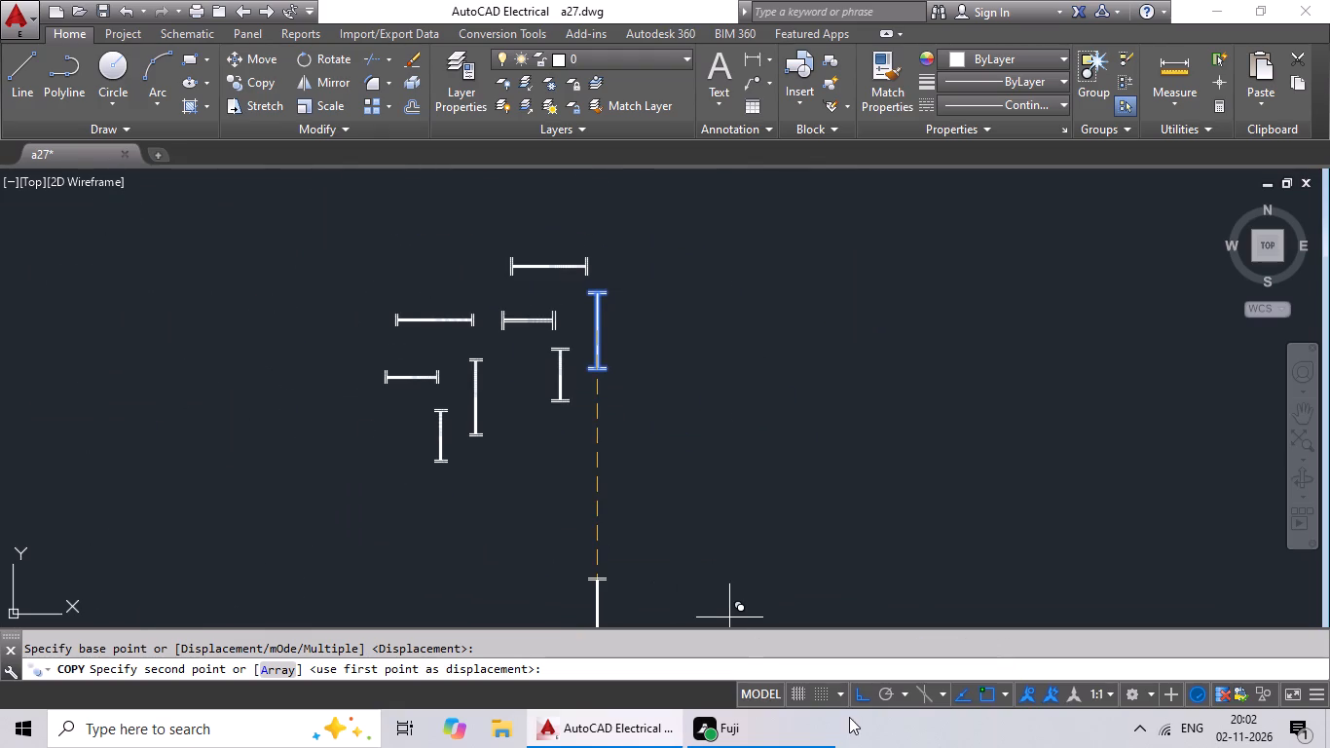
{"action": "left_click", "coordinate": [852, 693]}
{"action": "scroll", "coordinate": [252, 548], "scroll_direction": "down", "scroll_amount": 2}
{"action": "middle_click_drag", "start_coordinate": [251, 547], "coordinate": [582, 477]}
{"action": "middle_click_drag", "start_coordinate": [199, 471], "coordinate": [363, 480]}
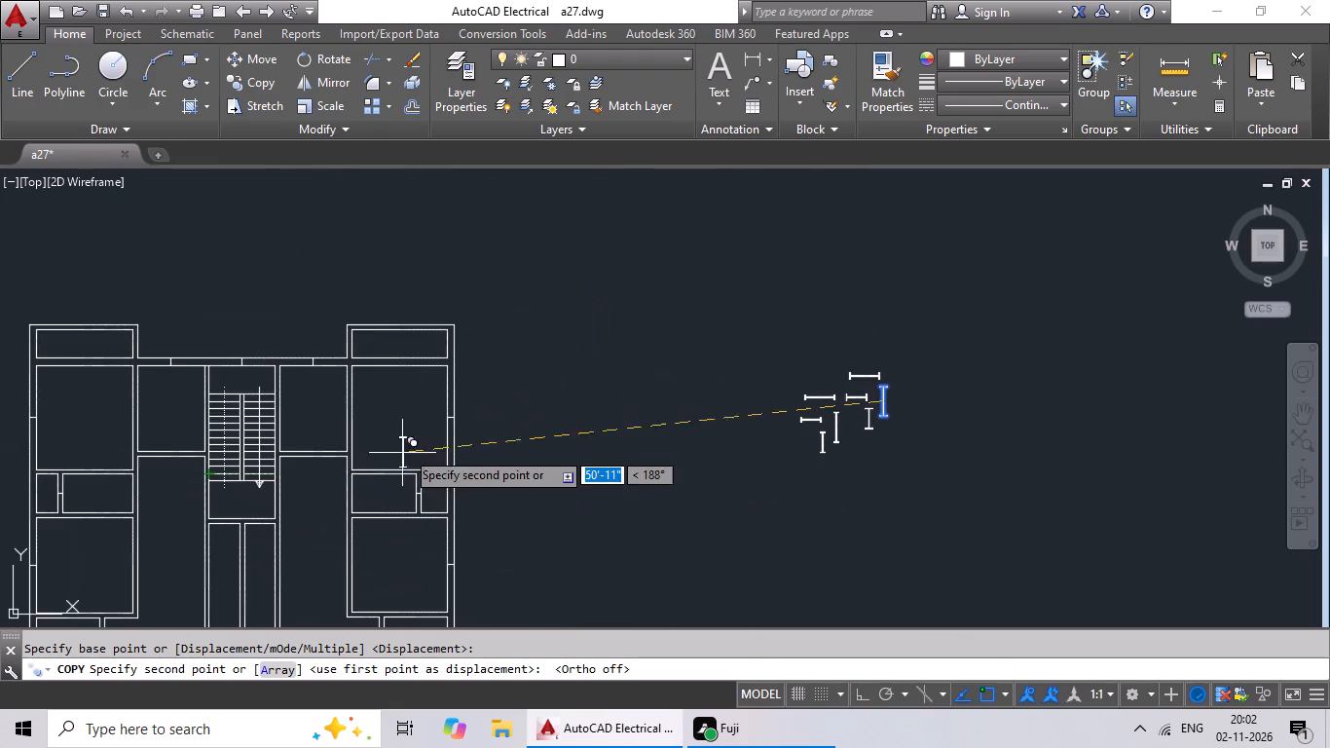
{"action": "scroll", "coordinate": [434, 410], "scroll_direction": "up", "scroll_amount": 4}
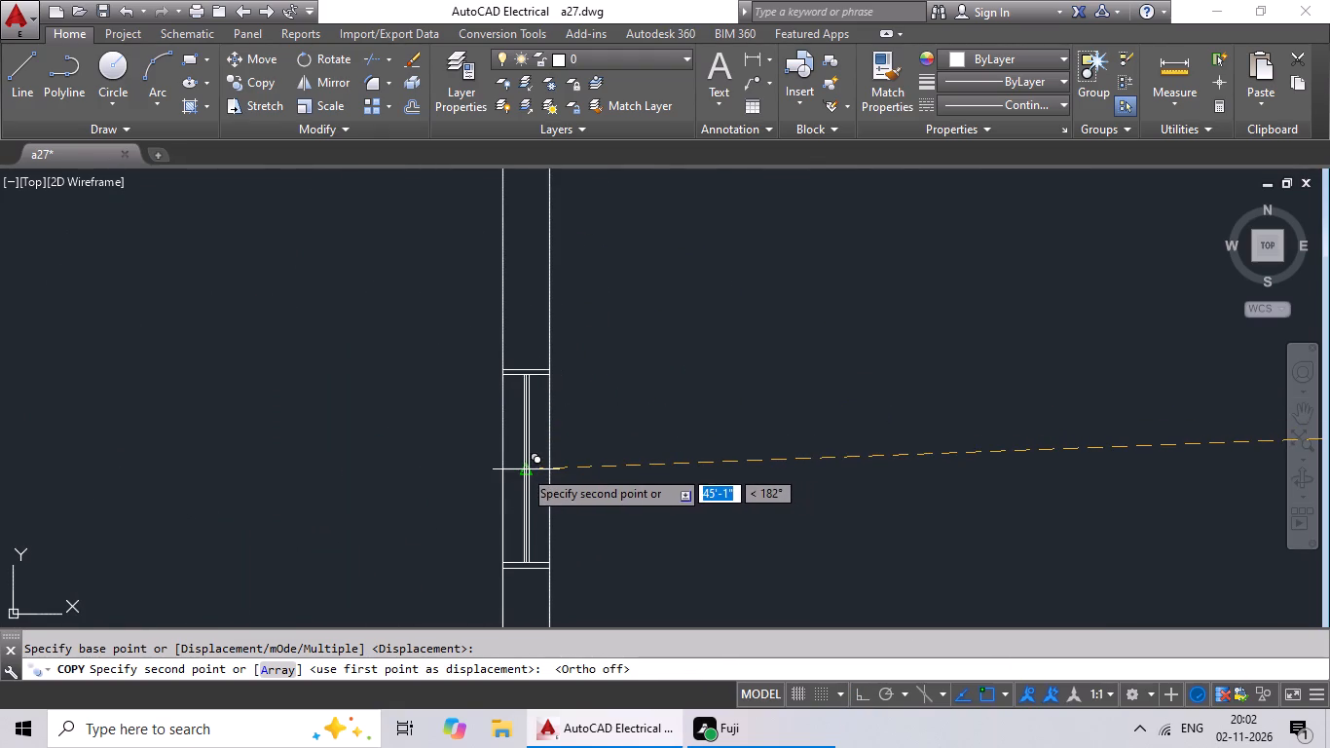
{"action": "left_click", "coordinate": [522, 467]}
Copy the longer-ended horizontal 3' symbol by its midpoint onto the mark in the top wall of the room right of the staircase.
{"action": "scroll", "coordinate": [671, 461], "scroll_direction": "down", "scroll_amount": 4}
{"action": "middle_click_drag", "start_coordinate": [748, 476], "coordinate": [730, 371]}
{"action": "middle_click_drag", "start_coordinate": [764, 390], "coordinate": [602, 417]}
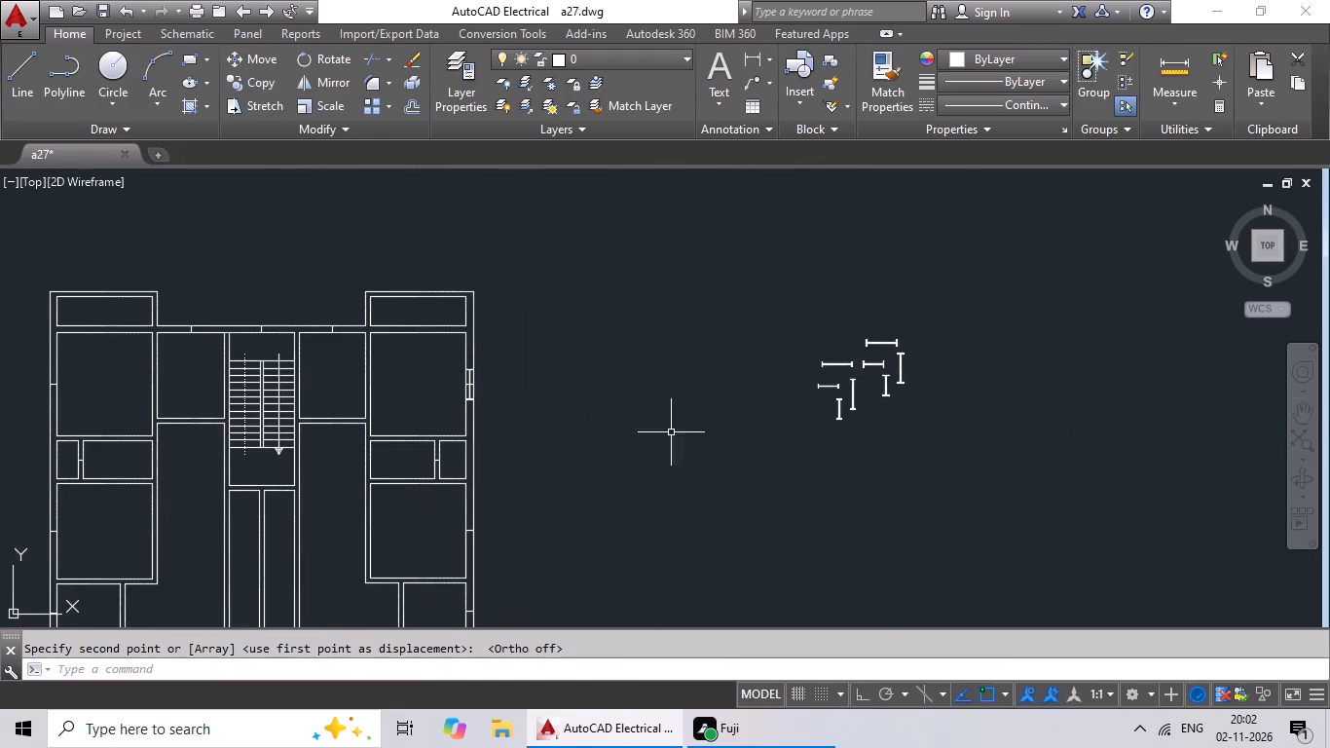
{"action": "middle_click_drag", "start_coordinate": [707, 434], "coordinate": [564, 396]}
{"action": "middle_click_drag", "start_coordinate": [700, 417], "coordinate": [666, 491]}
{"action": "middle_click_drag", "start_coordinate": [691, 438], "coordinate": [766, 419]}
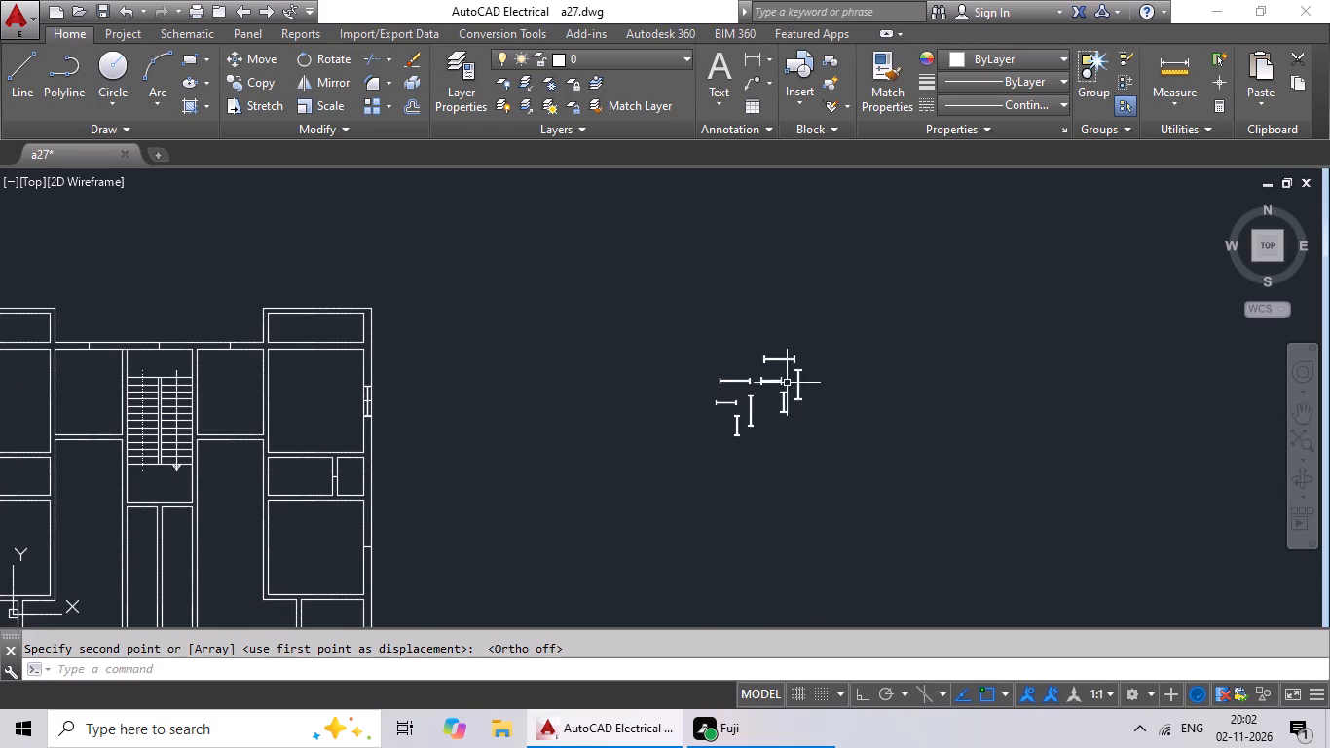
{"action": "scroll", "coordinate": [714, 362], "scroll_direction": "up", "scroll_amount": 3}
{"action": "middle_click_drag", "start_coordinate": [841, 363], "coordinate": [465, 401]}
{"action": "scroll", "coordinate": [558, 384], "scroll_direction": "up", "scroll_amount": 2}
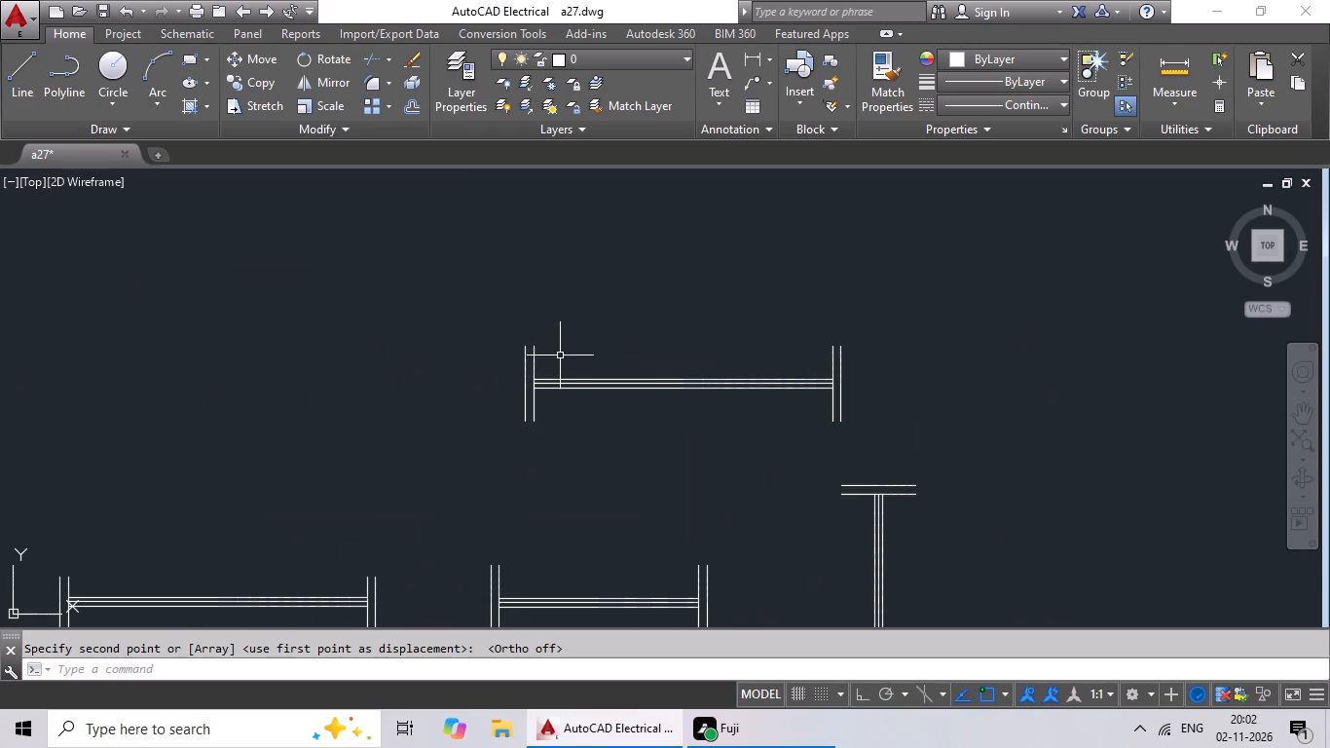
{"action": "left_click_drag", "start_coordinate": [537, 323], "coordinate": [899, 351]}
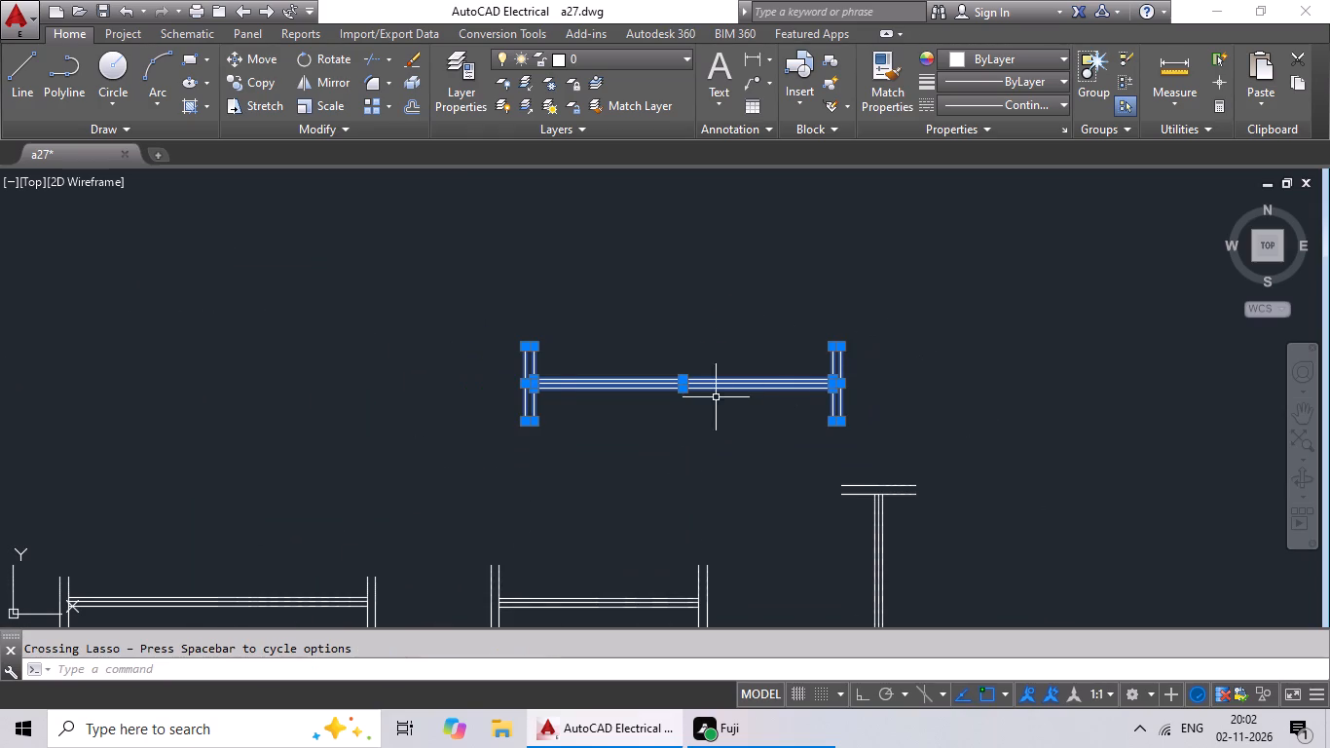
{"action": "left_click", "coordinate": [248, 82]}
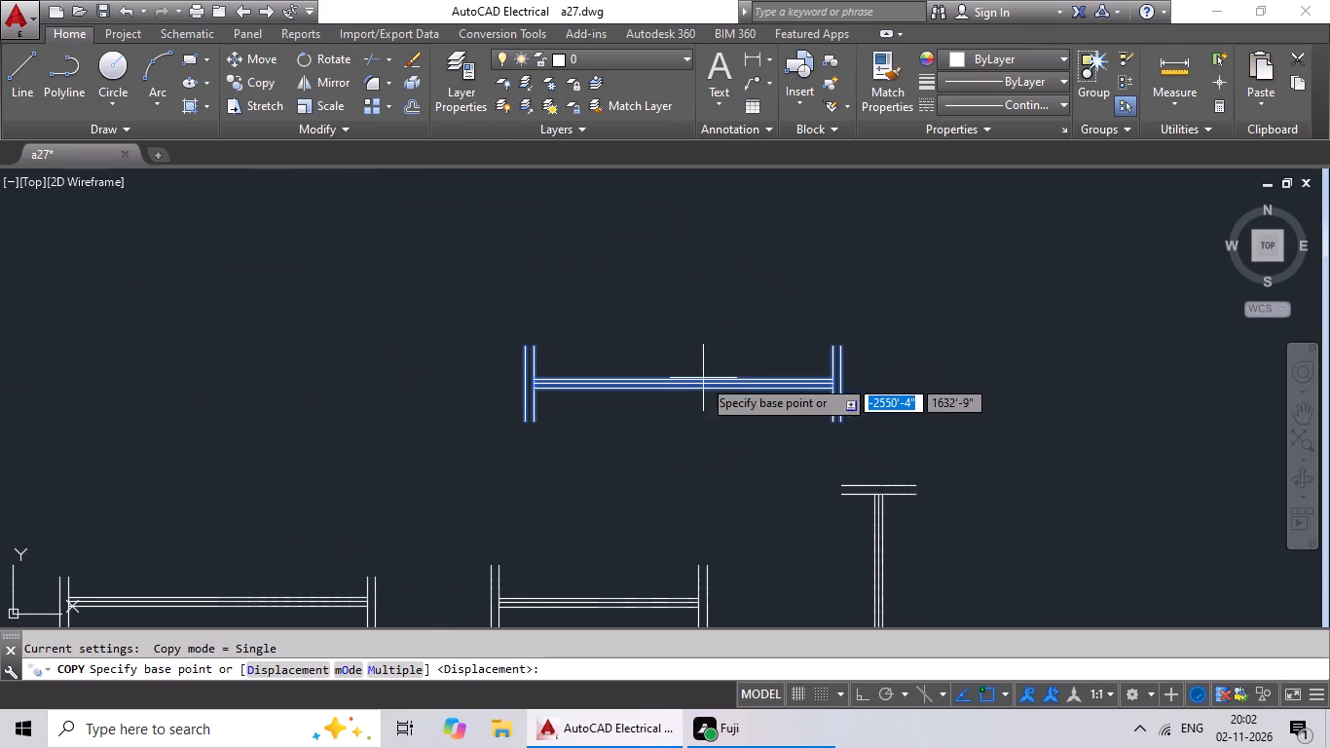
{"action": "left_click_drag", "start_coordinate": [685, 381], "coordinate": [642, 393]}
{"action": "scroll", "coordinate": [301, 514], "scroll_direction": "down", "scroll_amount": 2}
{"action": "middle_click_drag", "start_coordinate": [301, 514], "coordinate": [306, 510]}
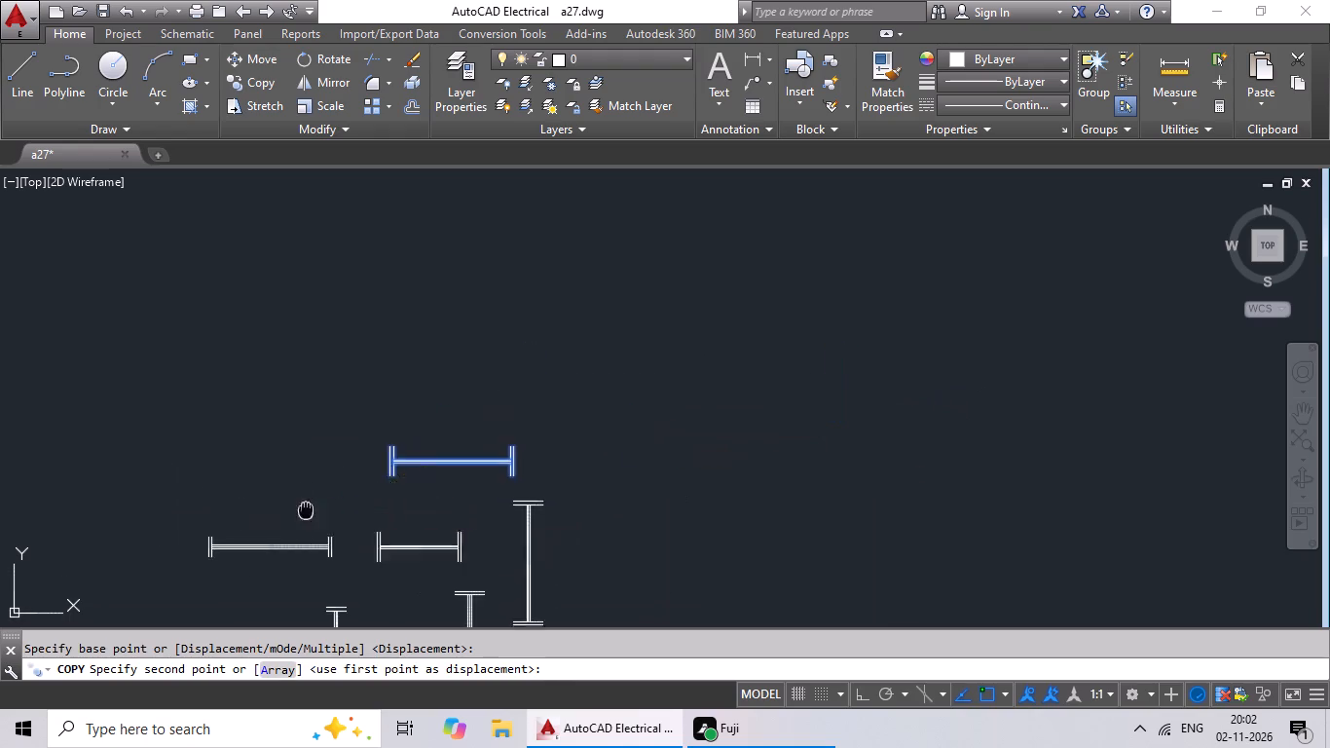
{"action": "middle_click_drag", "start_coordinate": [306, 510], "coordinate": [643, 255]}
{"action": "scroll", "coordinate": [603, 301], "scroll_direction": "down", "scroll_amount": 3}
{"action": "middle_click_drag", "start_coordinate": [465, 391], "coordinate": [691, 341]}
{"action": "middle_click_drag", "start_coordinate": [534, 346], "coordinate": [683, 379]}
{"action": "scroll", "coordinate": [414, 278], "scroll_direction": "up", "scroll_amount": 2}
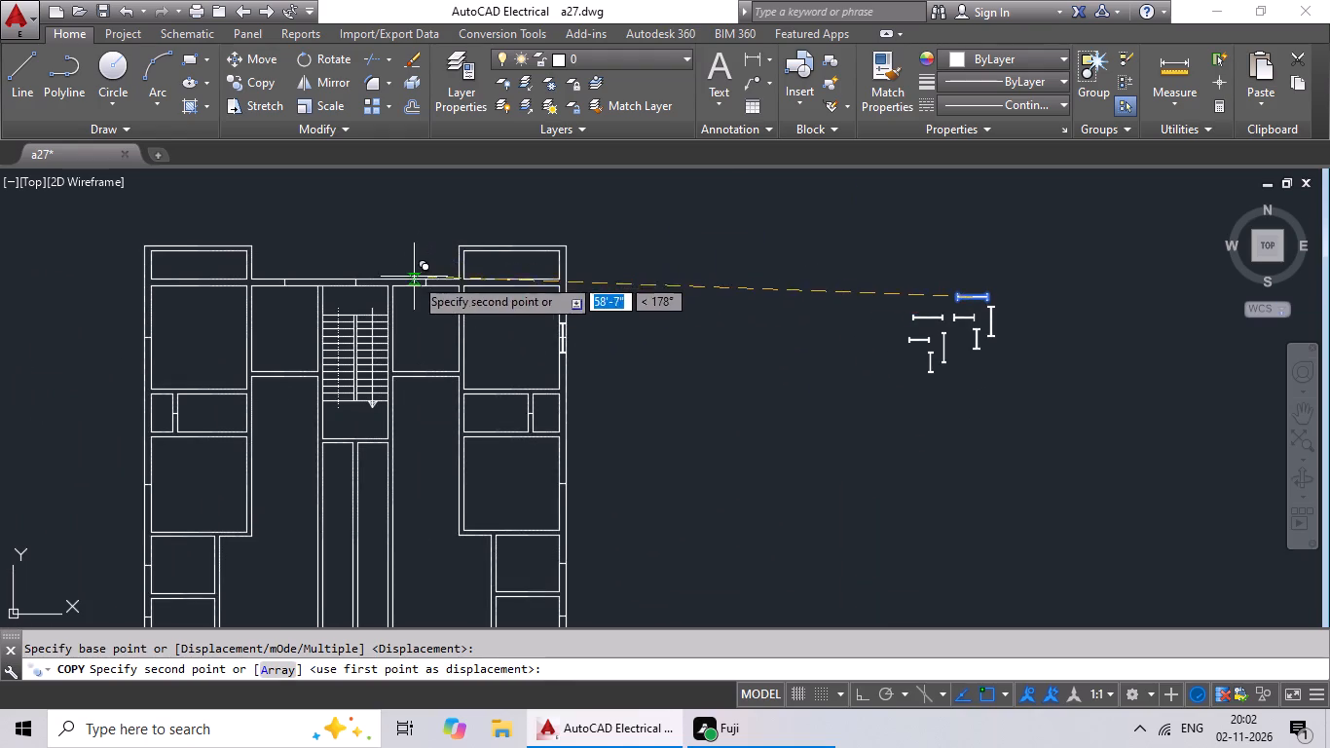
{"action": "scroll", "coordinate": [414, 277], "scroll_direction": "up", "scroll_amount": 3}
{"action": "left_click", "coordinate": [513, 305]}
Copy the same horizontal 3' symbol by its midpoint onto the mark in the top wall above the staircase.
{"action": "scroll", "coordinate": [758, 352], "scroll_direction": "down", "scroll_amount": 4}
{"action": "middle_click_drag", "start_coordinate": [797, 464], "coordinate": [686, 358]}
{"action": "scroll", "coordinate": [850, 384], "scroll_direction": "down", "scroll_amount": 1}
{"action": "middle_click_drag", "start_coordinate": [945, 371], "coordinate": [751, 365]}
{"action": "middle_click_drag", "start_coordinate": [873, 356], "coordinate": [608, 359]}
{"action": "middle_click_drag", "start_coordinate": [716, 355], "coordinate": [600, 354]}
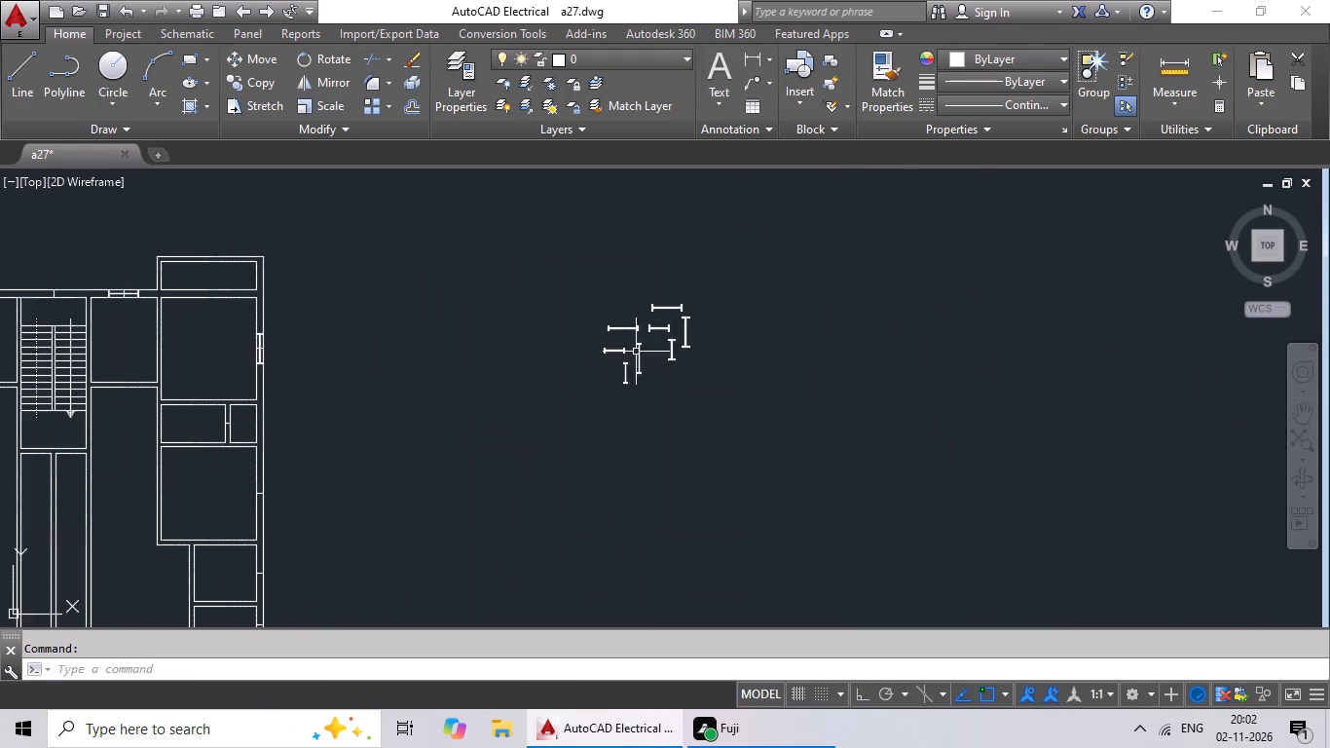
{"action": "scroll", "coordinate": [672, 320], "scroll_direction": "up", "scroll_amount": 4}
{"action": "middle_click_drag", "start_coordinate": [666, 318], "coordinate": [612, 430]}
{"action": "left_click_drag", "start_coordinate": [605, 277], "coordinate": [453, 342]}
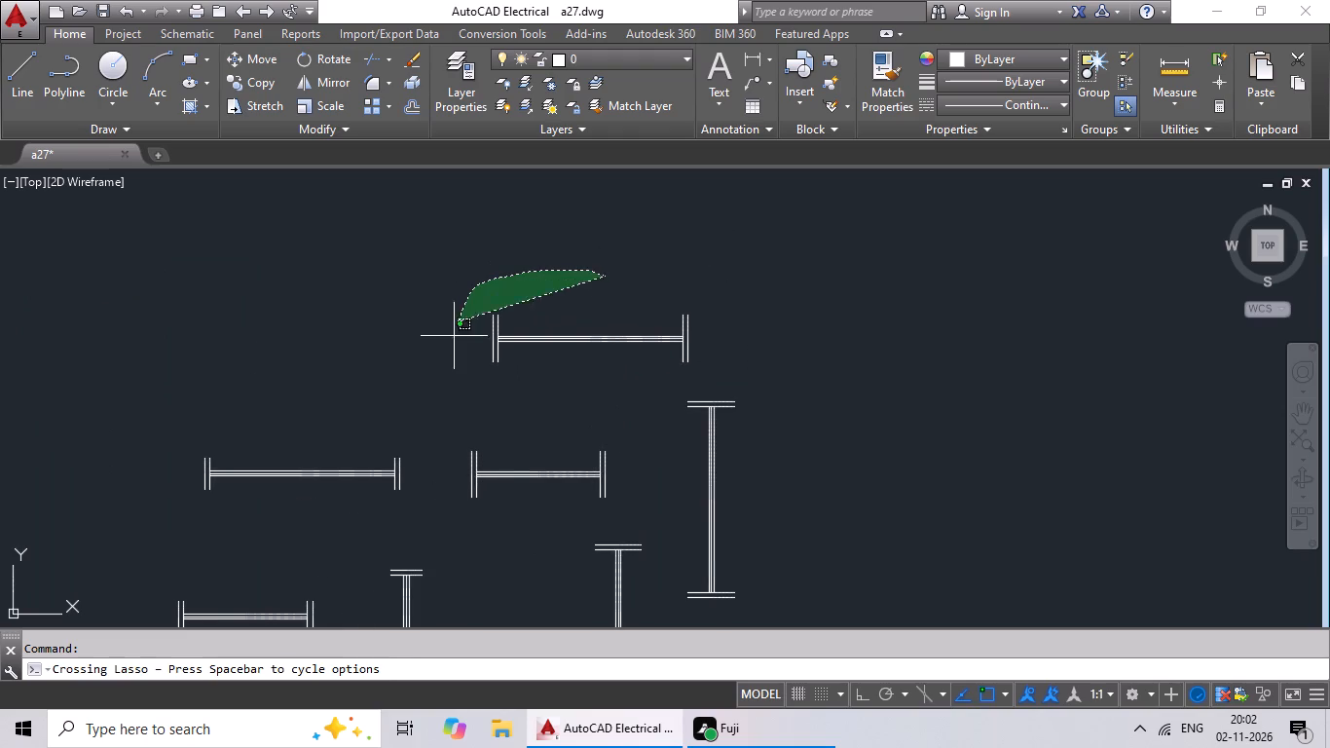
{"action": "left_click_drag", "start_coordinate": [453, 342], "coordinate": [711, 292]}
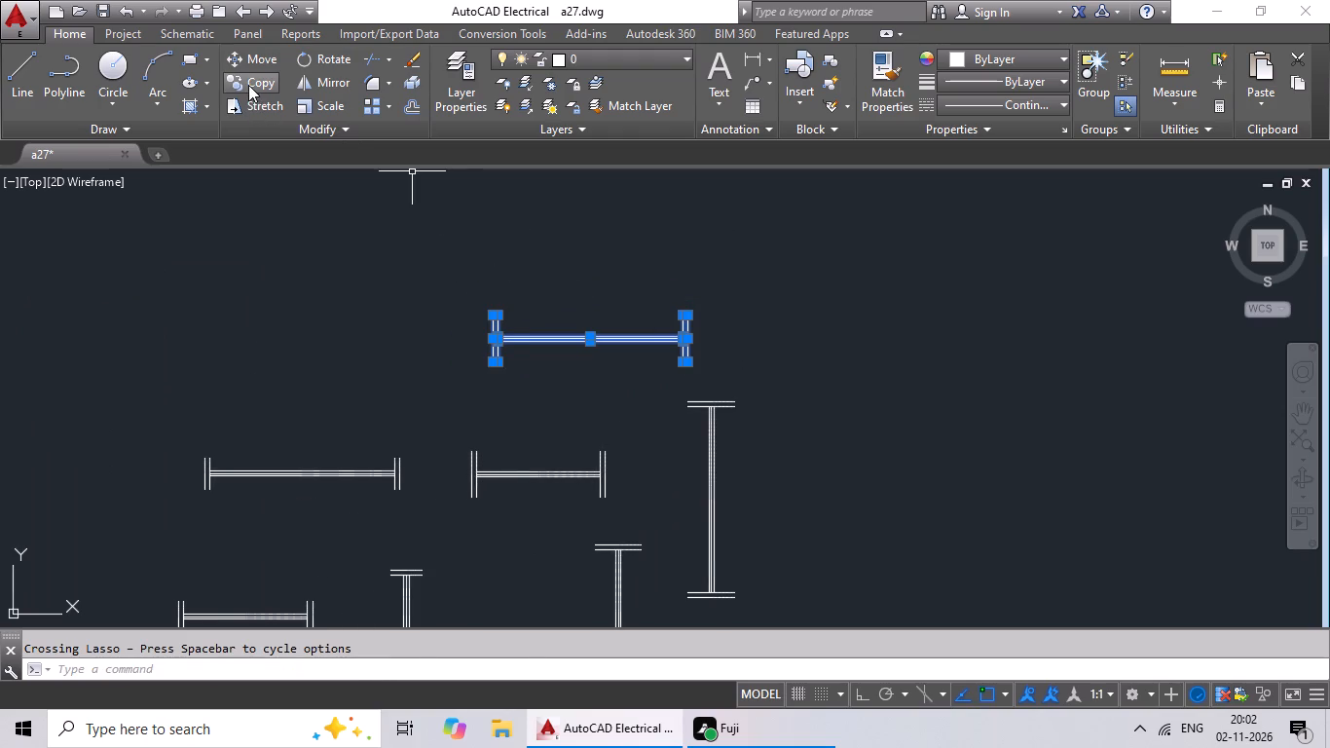
{"action": "left_click", "coordinate": [248, 84]}
{"action": "scroll", "coordinate": [589, 345], "scroll_direction": "up", "scroll_amount": 3}
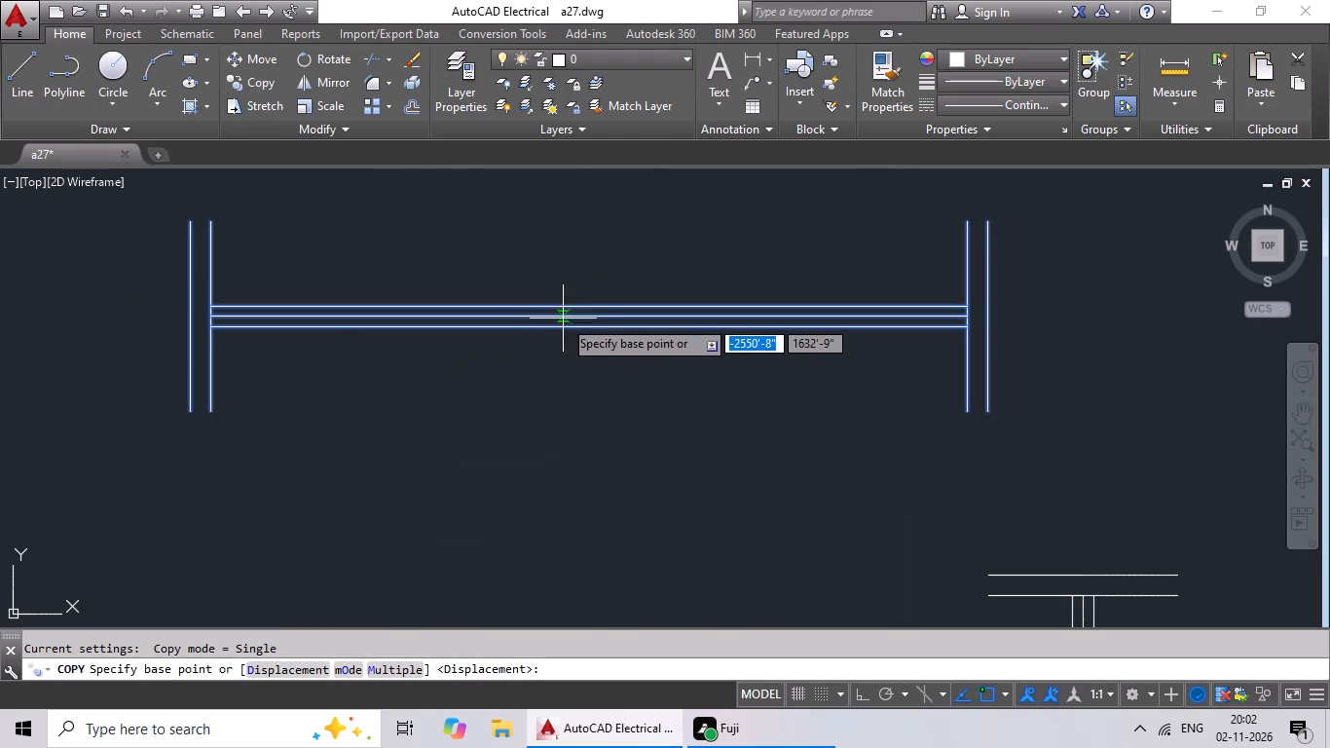
{"action": "left_click_drag", "start_coordinate": [589, 320], "coordinate": [541, 330]}
{"action": "scroll", "coordinate": [337, 415], "scroll_direction": "down", "scroll_amount": 2}
{"action": "middle_click_drag", "start_coordinate": [480, 341], "coordinate": [547, 291]}
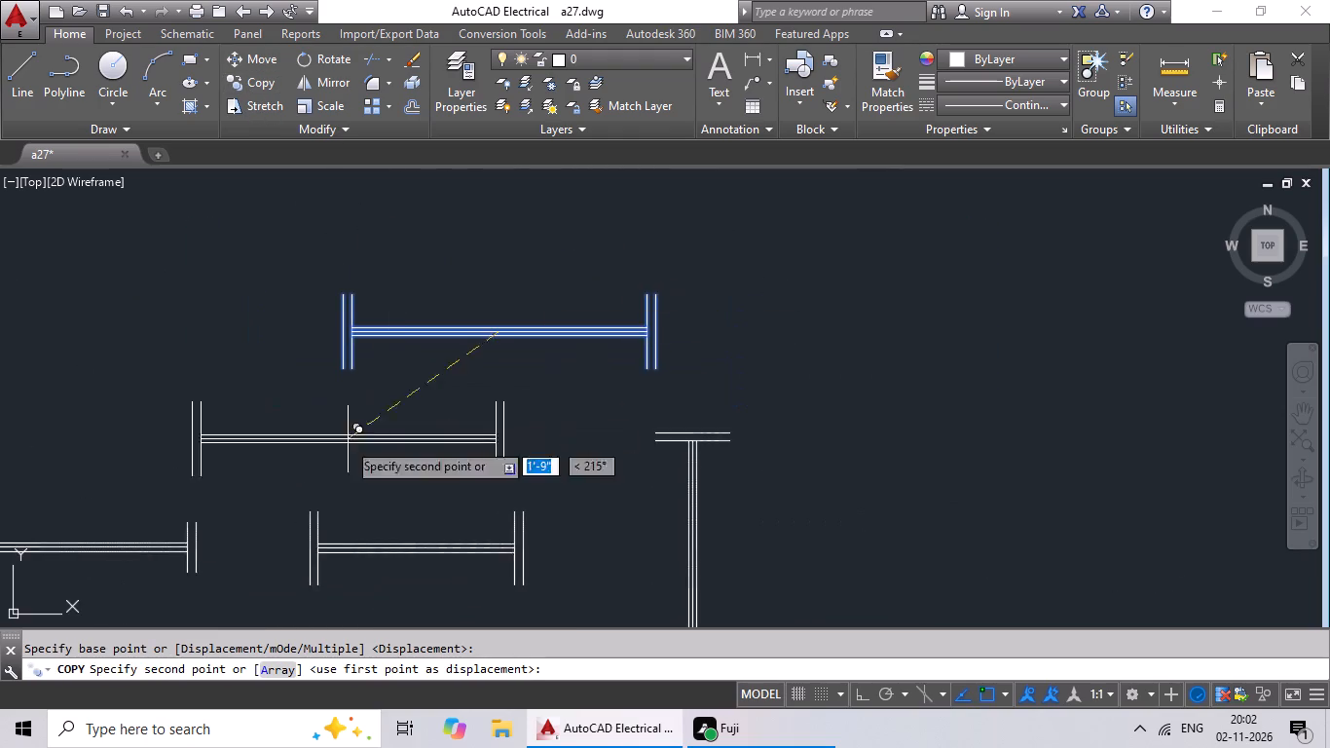
{"action": "middle_click_drag", "start_coordinate": [347, 441], "coordinate": [587, 303]}
{"action": "scroll", "coordinate": [492, 407], "scroll_direction": "down", "scroll_amount": 2}
{"action": "middle_click_drag", "start_coordinate": [450, 457], "coordinate": [663, 333]}
{"action": "middle_click_drag", "start_coordinate": [301, 425], "coordinate": [563, 415]}
{"action": "scroll", "coordinate": [246, 412], "scroll_direction": "down", "scroll_amount": 1}
{"action": "middle_click_drag", "start_coordinate": [272, 419], "coordinate": [527, 474]}
{"action": "middle_click_drag", "start_coordinate": [242, 425], "coordinate": [543, 443]}
{"action": "middle_click_drag", "start_coordinate": [424, 433], "coordinate": [810, 491]}
{"action": "middle_click_drag", "start_coordinate": [418, 430], "coordinate": [600, 427]}
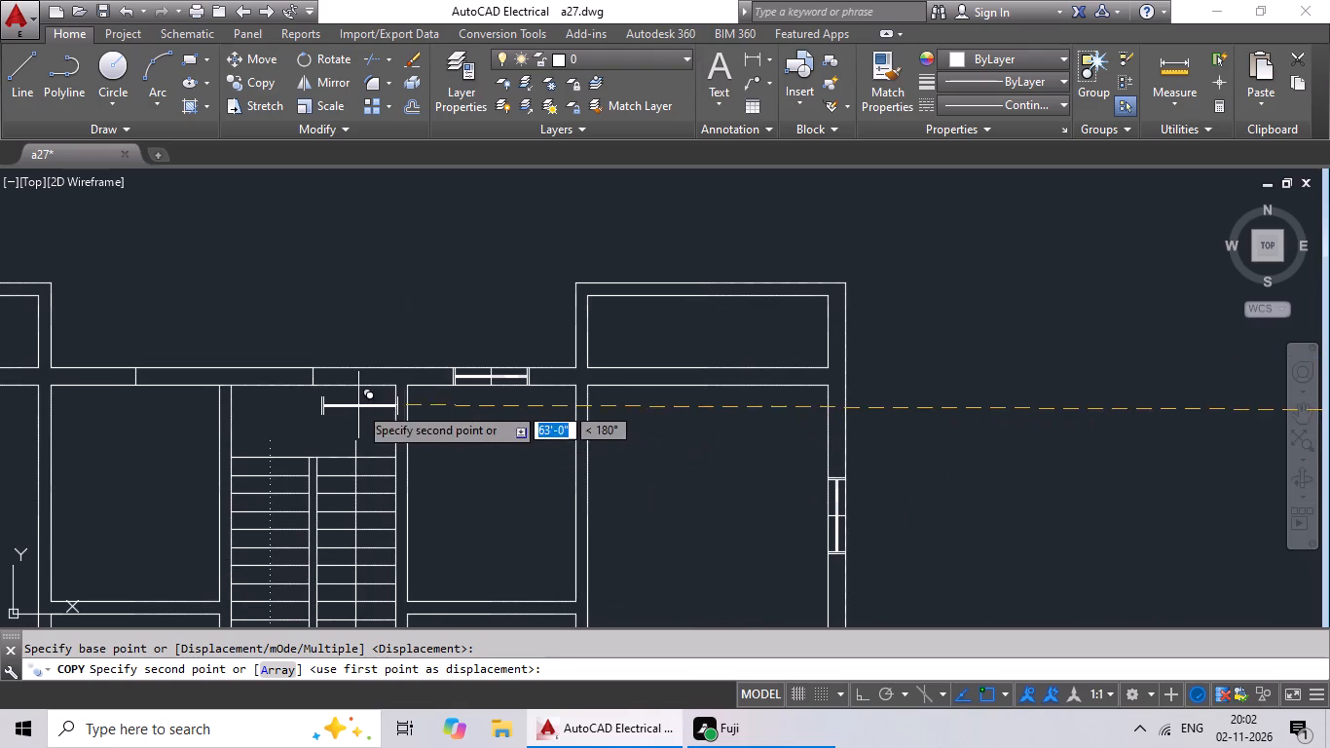
{"action": "scroll", "coordinate": [326, 378], "scroll_direction": "up", "scroll_amount": 5}
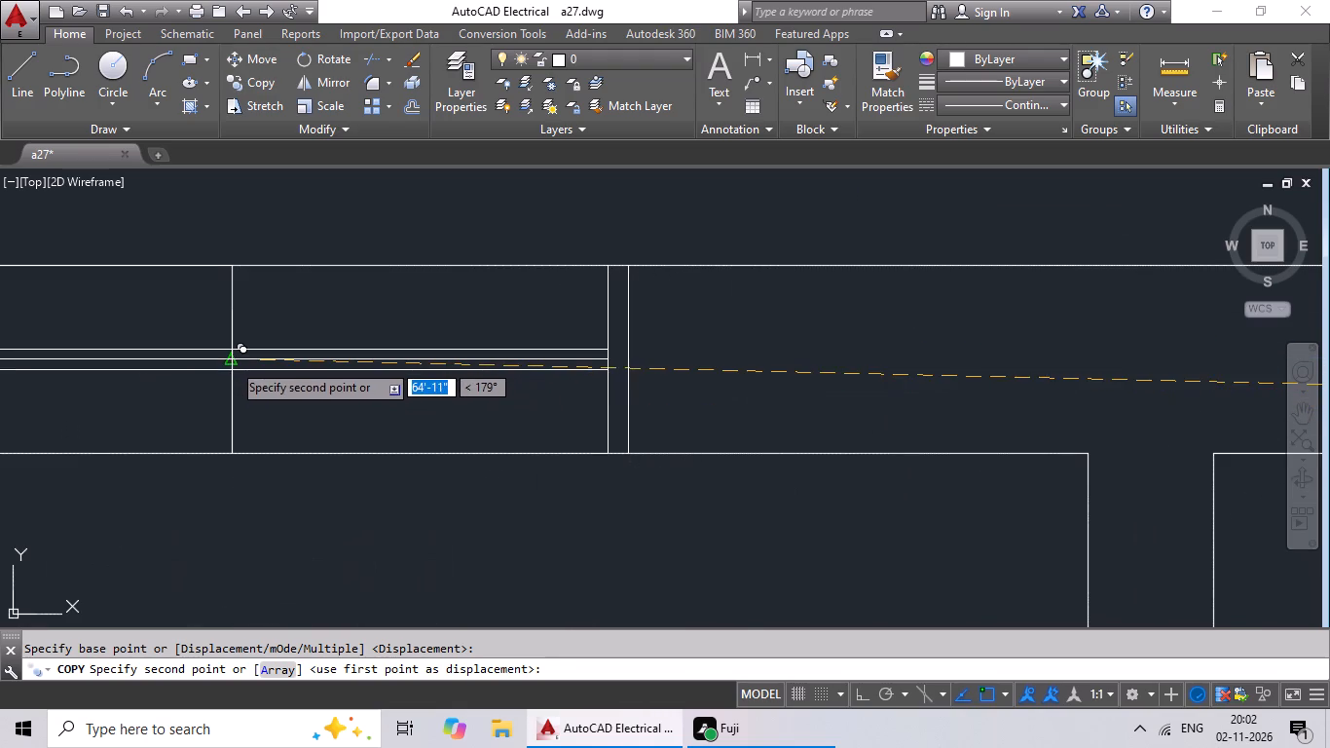
{"action": "left_click", "coordinate": [232, 361]}
Copy the same horizontal 3' symbol by its midpoint onto the mark in the top wall of the room left of the staircase.
{"action": "scroll", "coordinate": [430, 355], "scroll_direction": "down", "scroll_amount": 5}
{"action": "middle_click_drag", "start_coordinate": [633, 401], "coordinate": [673, 393]}
{"action": "middle_click_drag", "start_coordinate": [734, 411], "coordinate": [775, 368]}
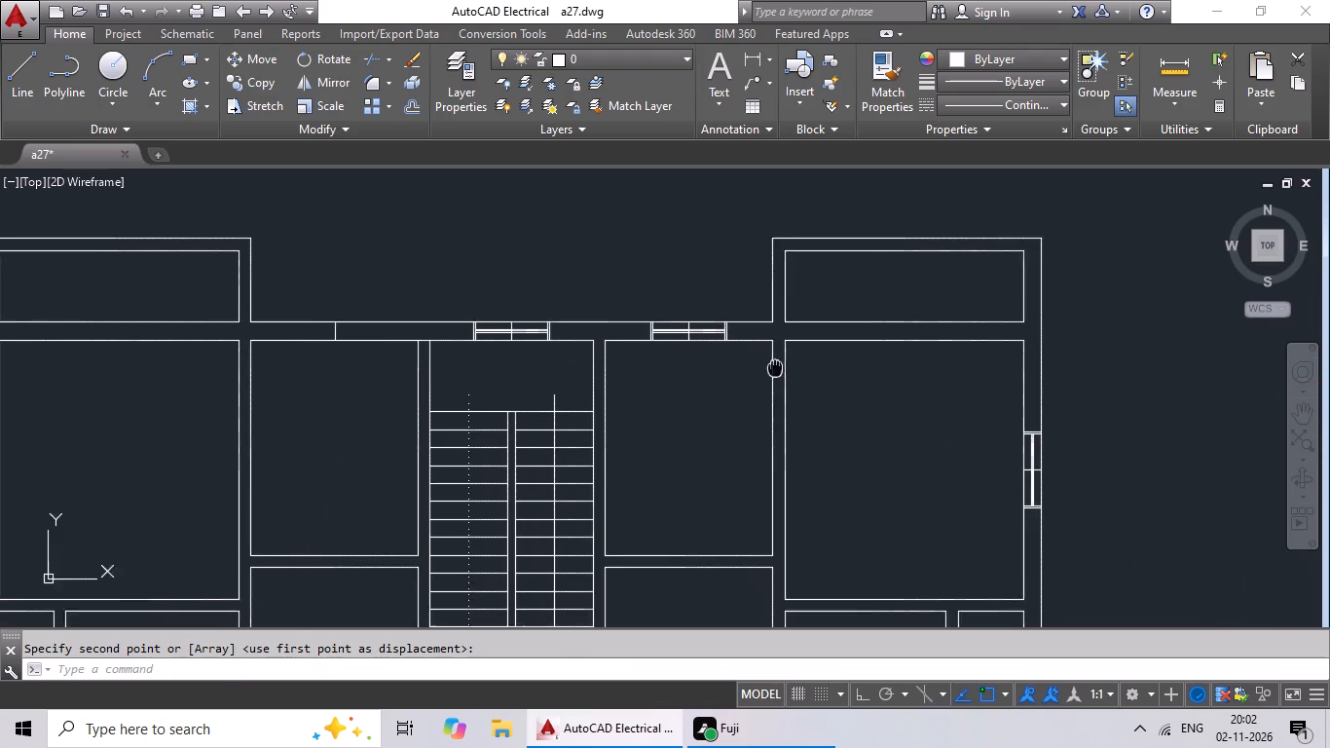
{"action": "scroll", "coordinate": [823, 394], "scroll_direction": "down", "scroll_amount": 2}
{"action": "middle_click_drag", "start_coordinate": [823, 402], "coordinate": [629, 371]}
{"action": "middle_click_drag", "start_coordinate": [792, 371], "coordinate": [501, 338]}
{"action": "middle_click_drag", "start_coordinate": [665, 363], "coordinate": [526, 397]}
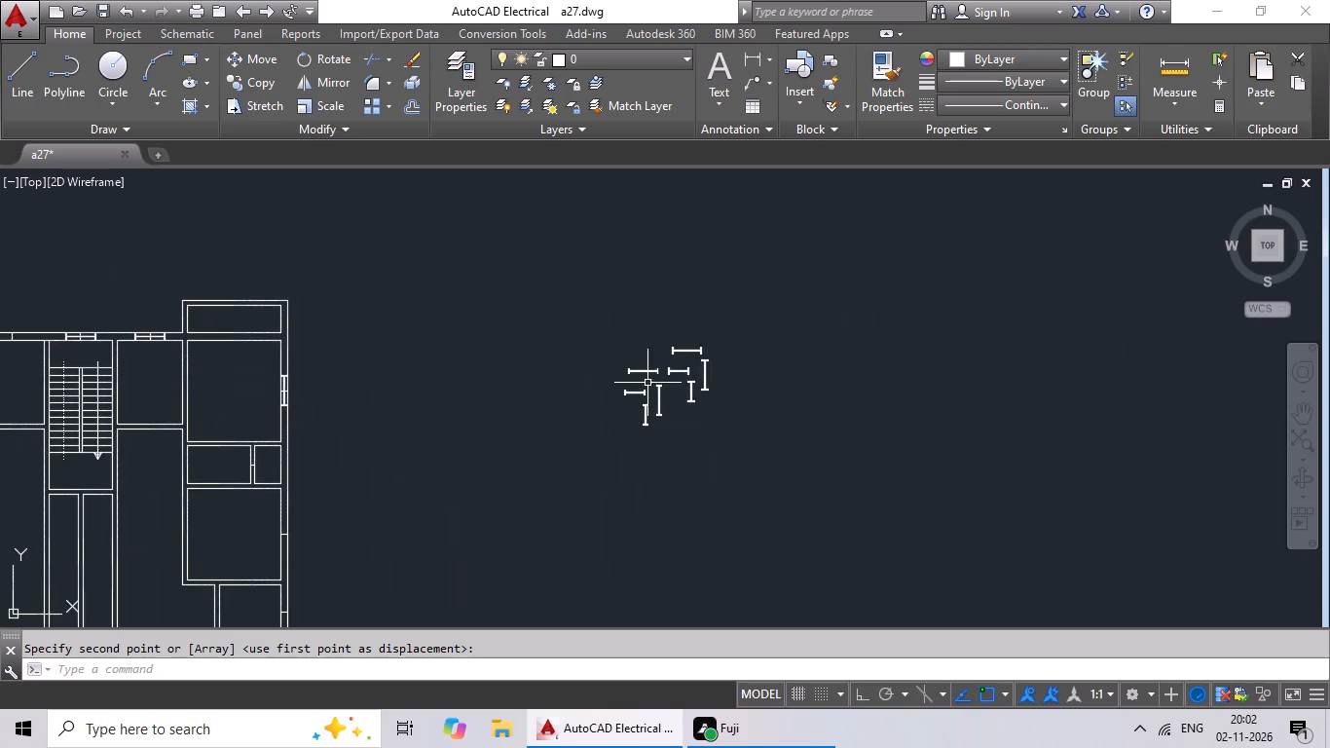
{"action": "scroll", "coordinate": [679, 365], "scroll_direction": "up", "scroll_amount": 4}
{"action": "middle_click_drag", "start_coordinate": [676, 367], "coordinate": [573, 526]}
{"action": "scroll", "coordinate": [591, 414], "scroll_direction": "up", "scroll_amount": 2}
{"action": "left_click_drag", "start_coordinate": [535, 349], "coordinate": [403, 361]}
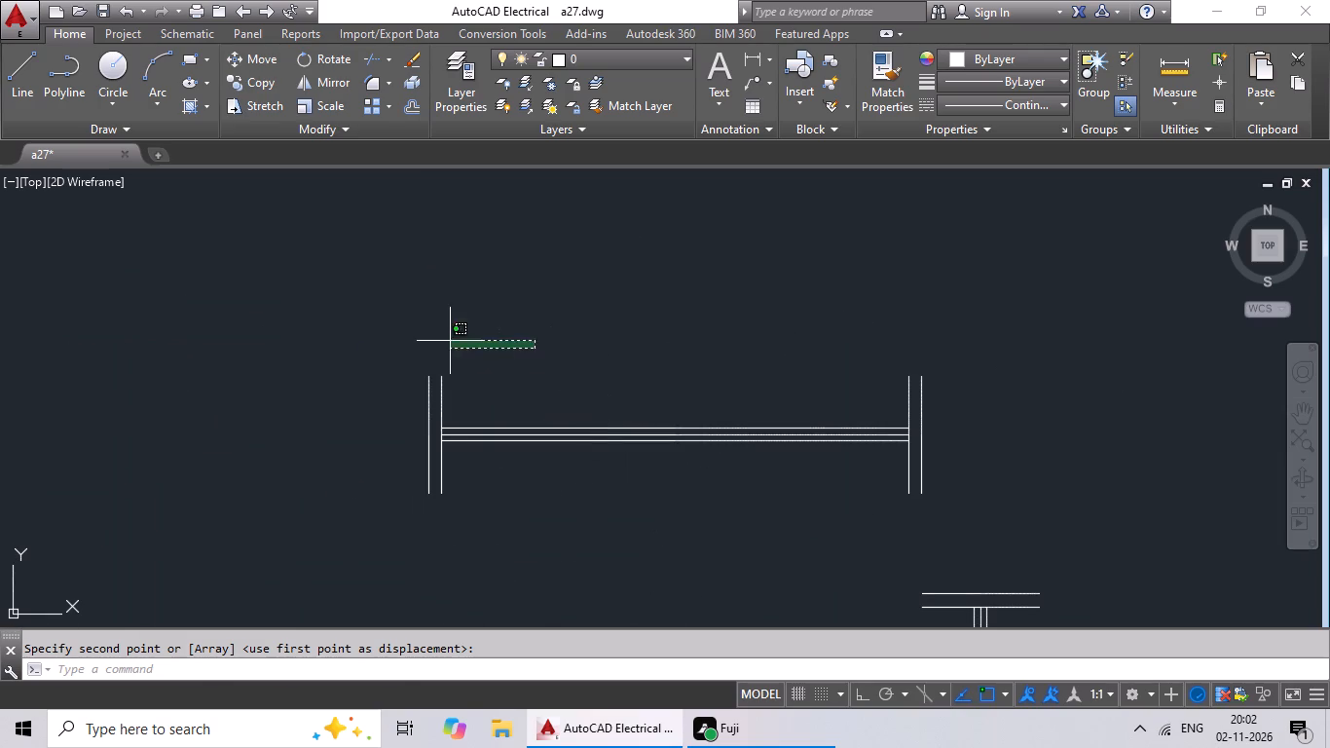
{"action": "left_click_drag", "start_coordinate": [403, 361], "coordinate": [1039, 307]}
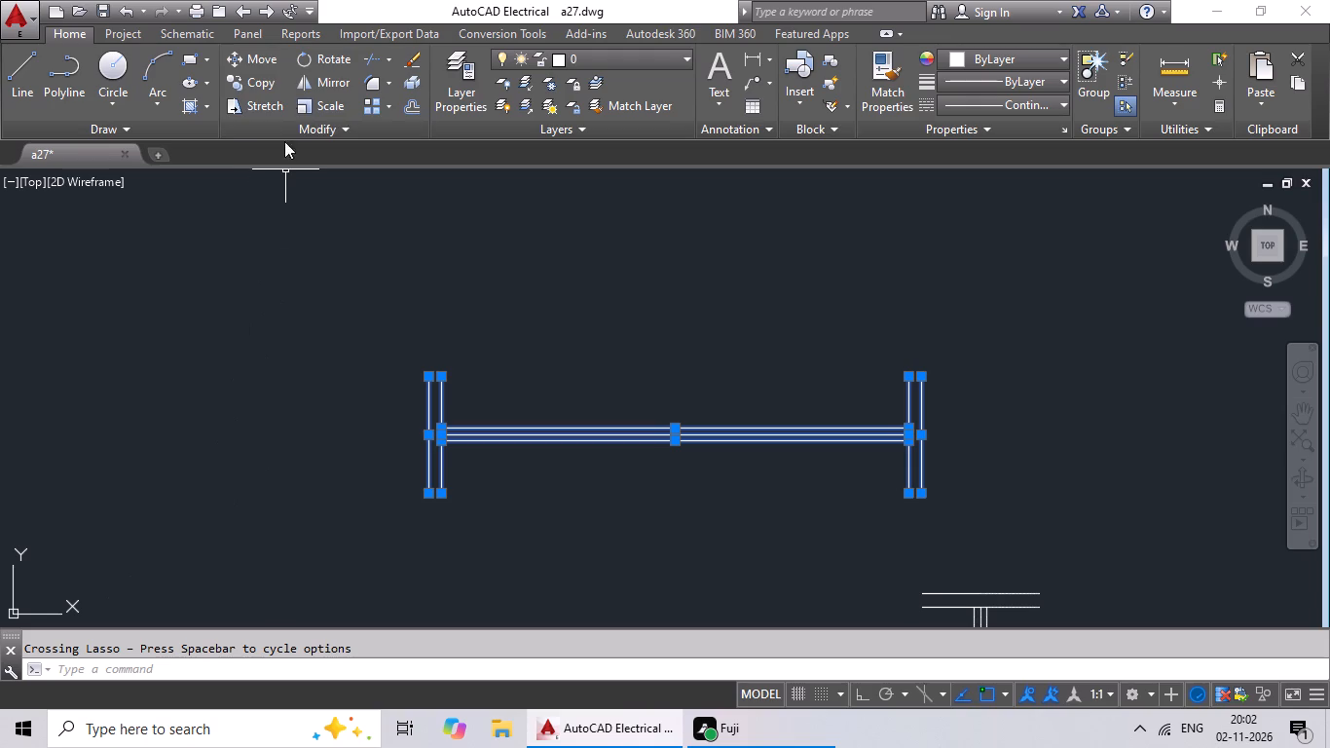
{"action": "left_click", "coordinate": [260, 86]}
{"action": "scroll", "coordinate": [696, 428], "scroll_direction": "up", "scroll_amount": 3}
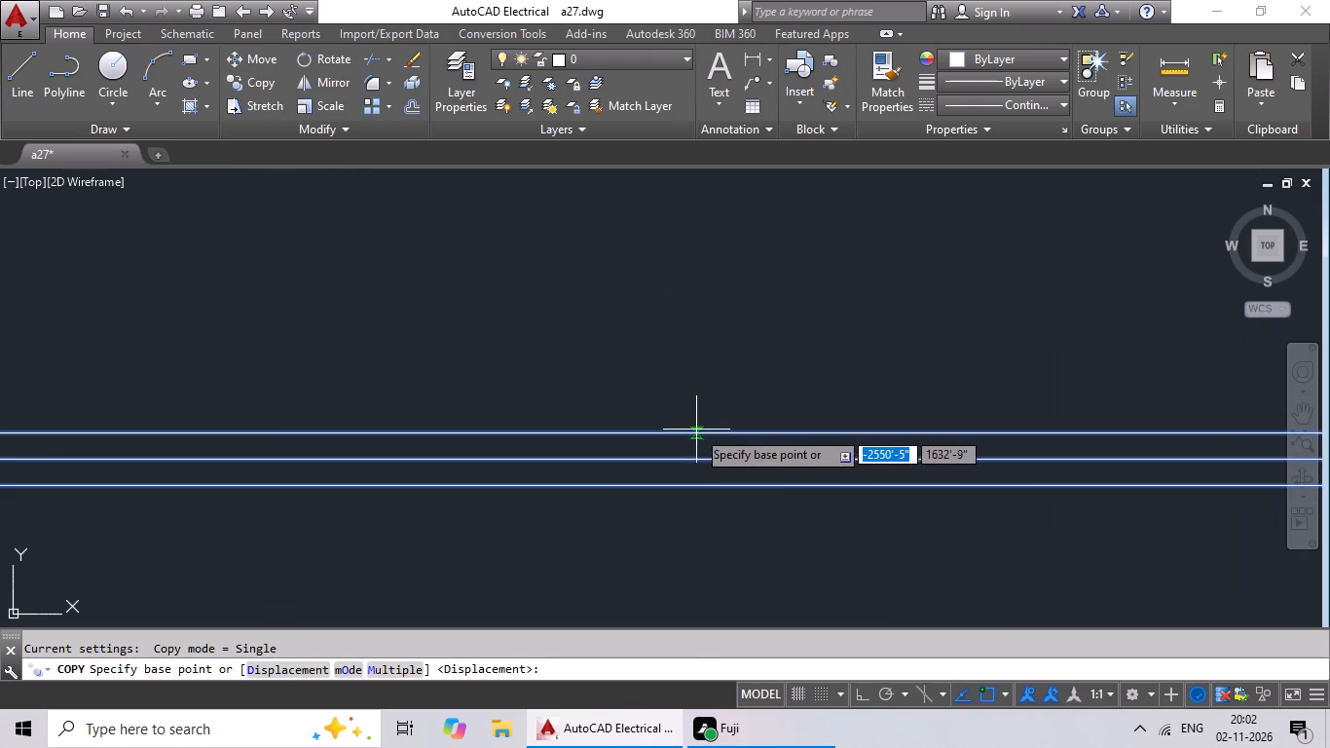
{"action": "scroll", "coordinate": [614, 453], "scroll_direction": "down", "scroll_amount": 2}
{"action": "left_click_drag", "start_coordinate": [614, 453], "coordinate": [593, 458]}
{"action": "middle_click_drag", "start_coordinate": [358, 439], "coordinate": [487, 287]}
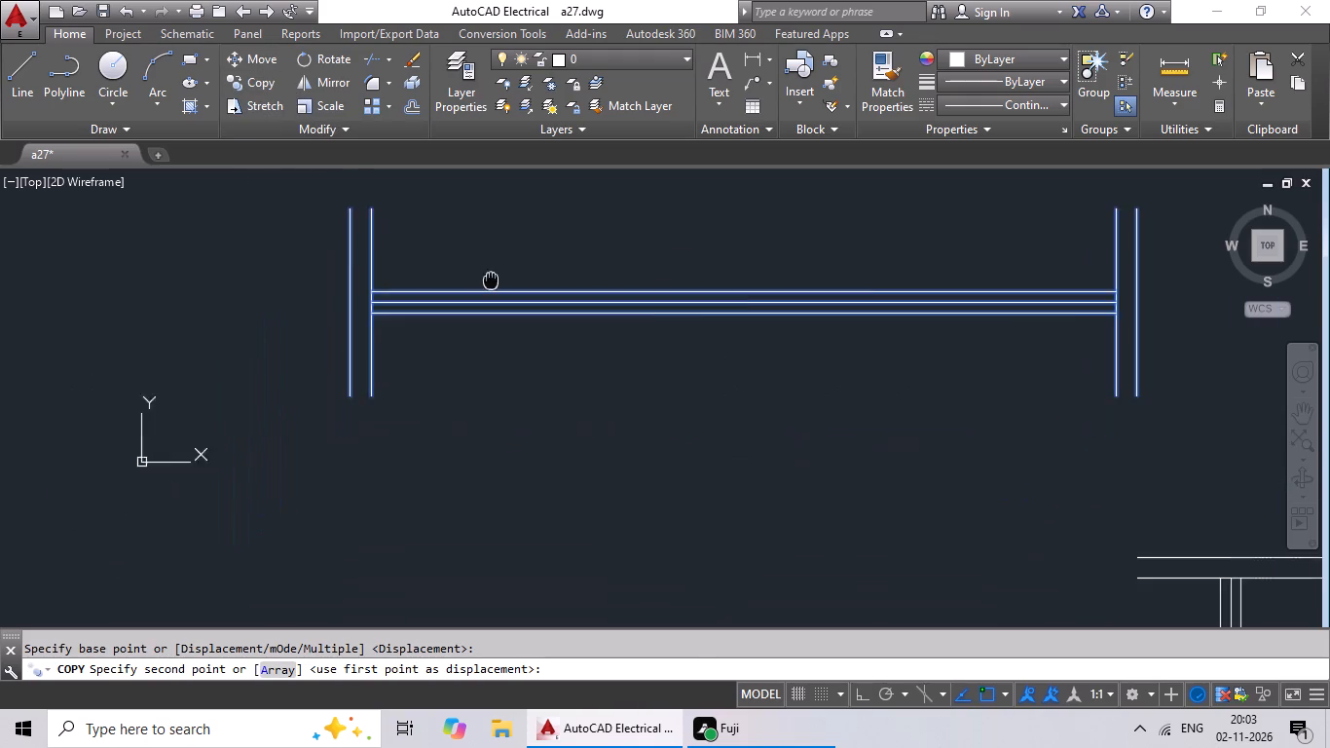
{"action": "scroll", "coordinate": [472, 306], "scroll_direction": "down", "scroll_amount": 4}
{"action": "middle_click_drag", "start_coordinate": [318, 480], "coordinate": [573, 301]}
{"action": "scroll", "coordinate": [285, 357], "scroll_direction": "down", "scroll_amount": 4}
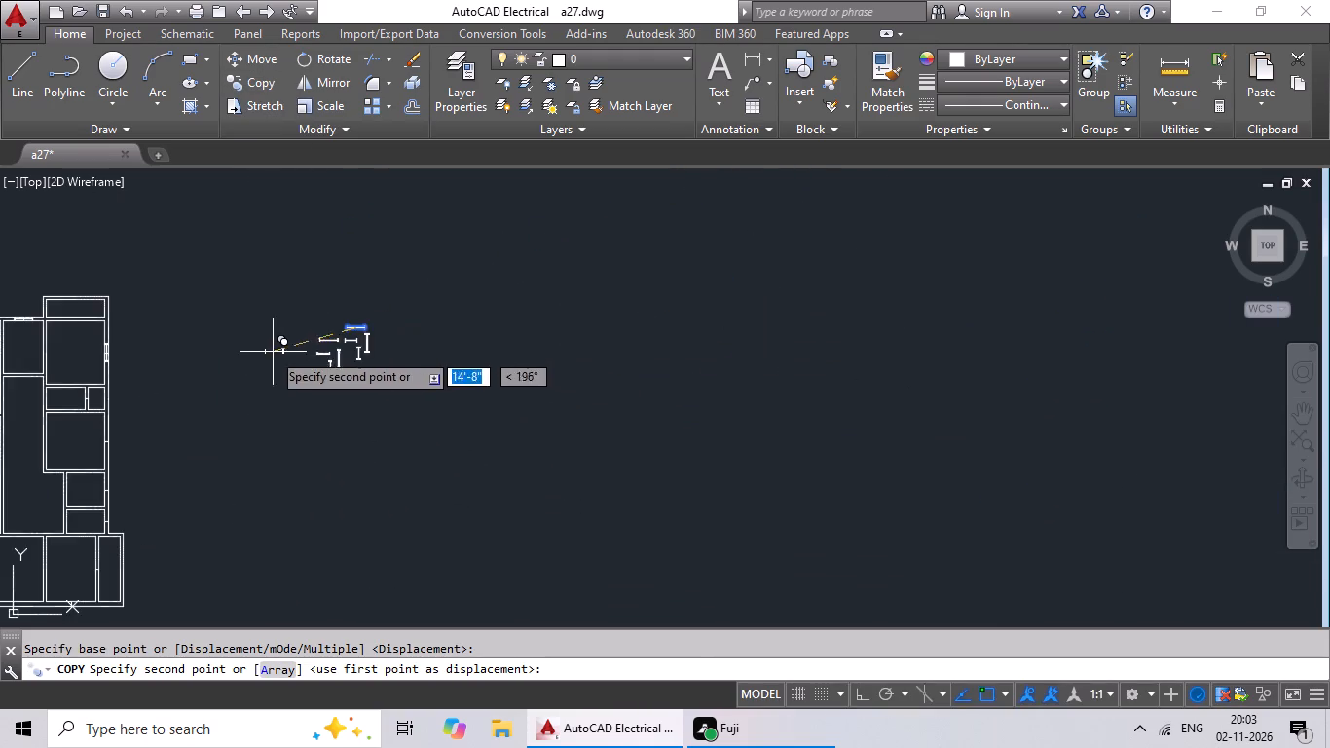
{"action": "middle_click_drag", "start_coordinate": [273, 352], "coordinate": [669, 360]}
{"action": "scroll", "coordinate": [325, 327], "scroll_direction": "up", "scroll_amount": 5}
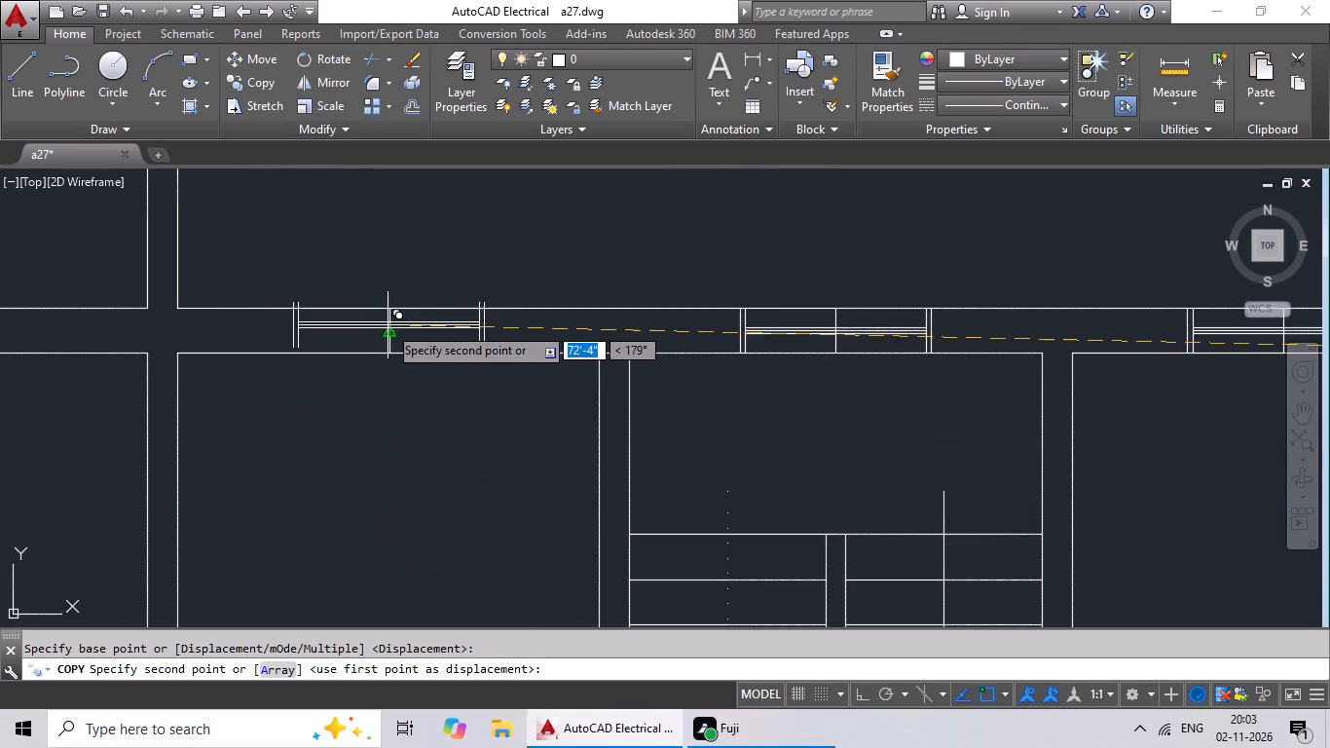
{"action": "left_click", "coordinate": [386, 331]}
{"action": "scroll", "coordinate": [600, 355], "scroll_direction": "down", "scroll_amount": 3}
{"action": "middle_click_drag", "start_coordinate": [606, 383], "coordinate": [488, 295]}
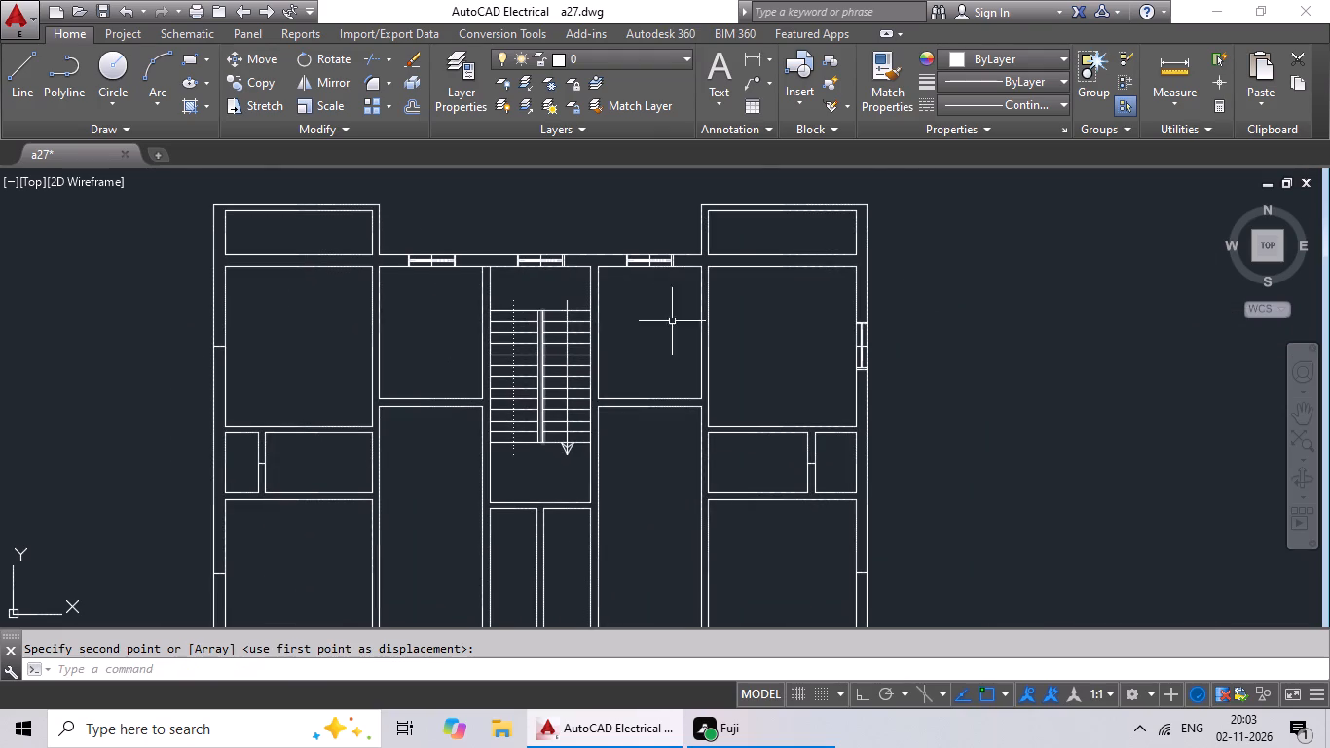
Copy the longer-ended vertical 3' symbol by its midpoint onto the window mark in the upper left room's outer wall.
{"action": "middle_click_drag", "start_coordinate": [1002, 309], "coordinate": [791, 308]}
{"action": "scroll", "coordinate": [914, 294], "scroll_direction": "down", "scroll_amount": 2}
{"action": "middle_click_drag", "start_coordinate": [913, 303], "coordinate": [731, 354]}
{"action": "scroll", "coordinate": [916, 358], "scroll_direction": "up", "scroll_amount": 4}
{"action": "scroll", "coordinate": [719, 329], "scroll_direction": "up", "scroll_amount": 1}
{"action": "left_click_drag", "start_coordinate": [863, 208], "coordinate": [741, 216]}
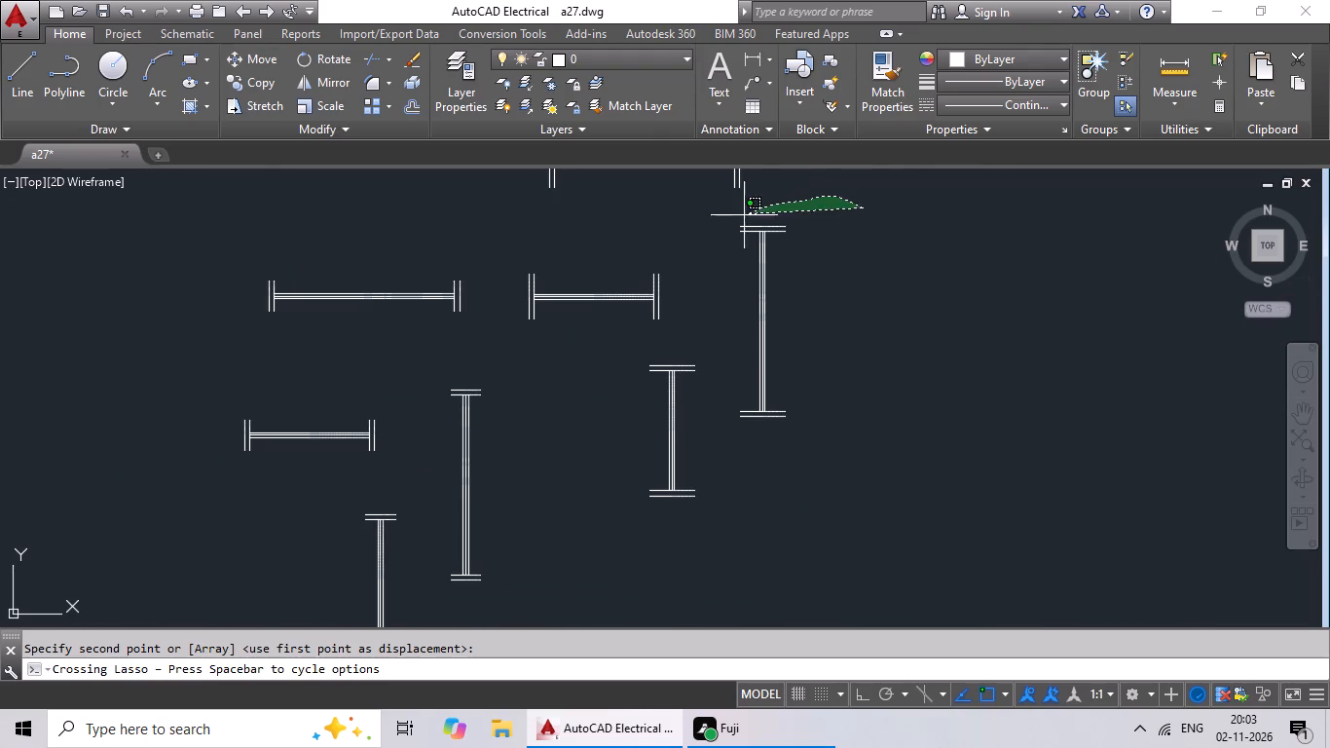
{"action": "left_click_drag", "start_coordinate": [741, 216], "coordinate": [854, 446]}
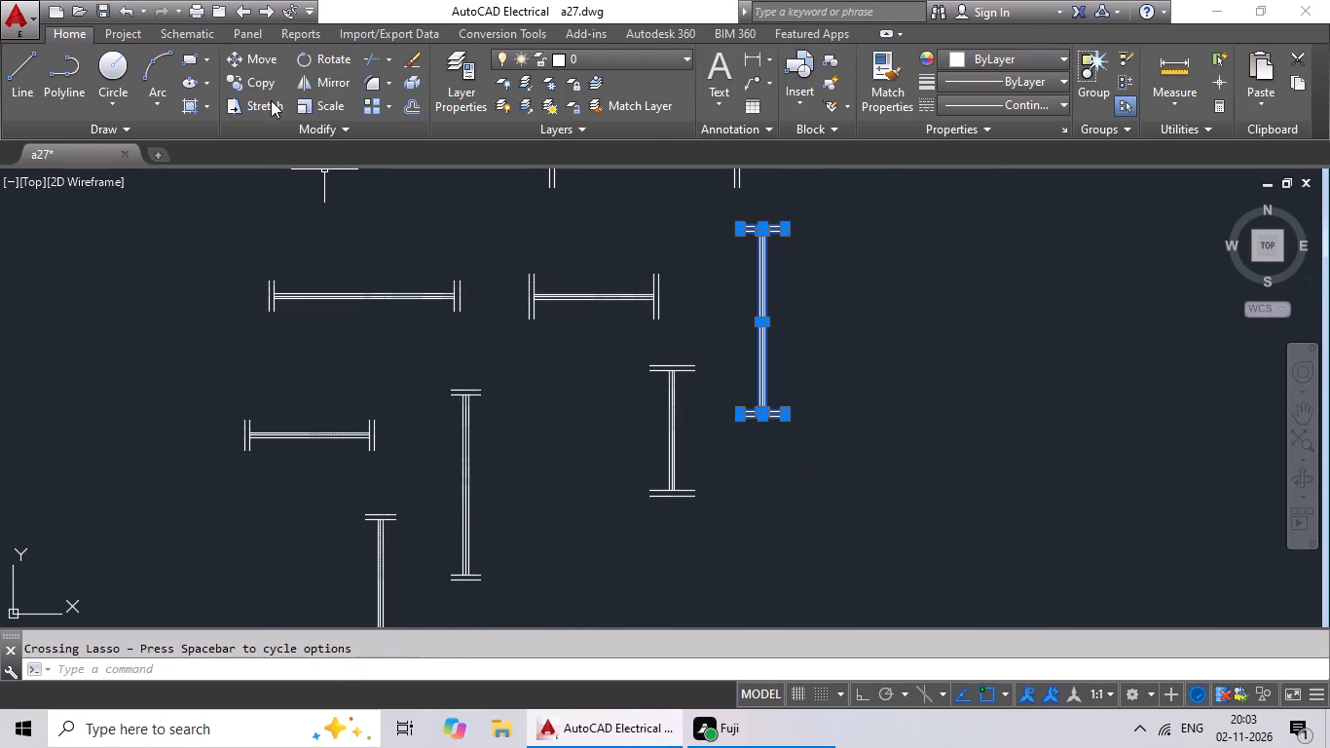
{"action": "left_click", "coordinate": [252, 84]}
{"action": "scroll", "coordinate": [767, 330], "scroll_direction": "up", "scroll_amount": 3}
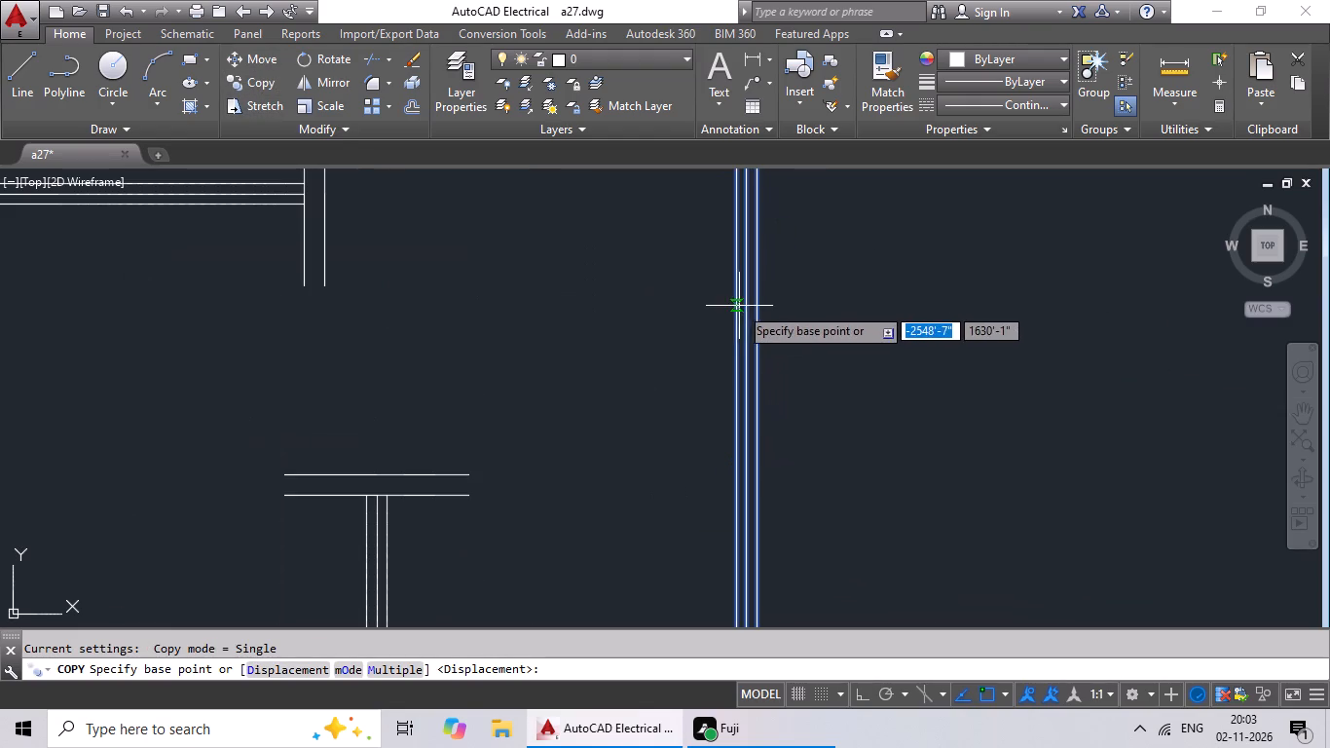
{"action": "left_click", "coordinate": [747, 295]}
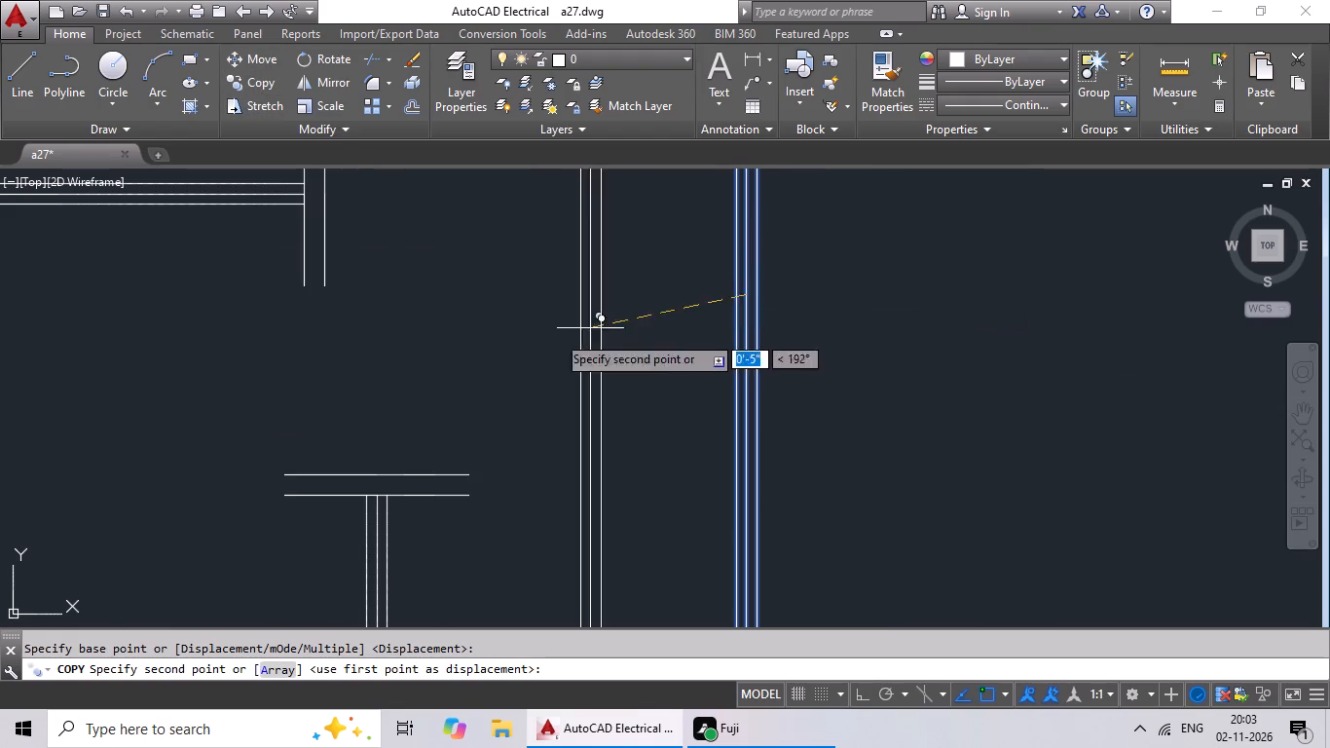
{"action": "scroll", "coordinate": [352, 372], "scroll_direction": "down", "scroll_amount": 3}
{"action": "middle_click_drag", "start_coordinate": [301, 383], "coordinate": [907, 233]}
{"action": "scroll", "coordinate": [273, 362], "scroll_direction": "down", "scroll_amount": 3}
{"action": "middle_click_drag", "start_coordinate": [236, 374], "coordinate": [781, 336]}
{"action": "middle_click_drag", "start_coordinate": [366, 429], "coordinate": [770, 362]}
{"action": "middle_click_drag", "start_coordinate": [539, 368], "coordinate": [707, 402]}
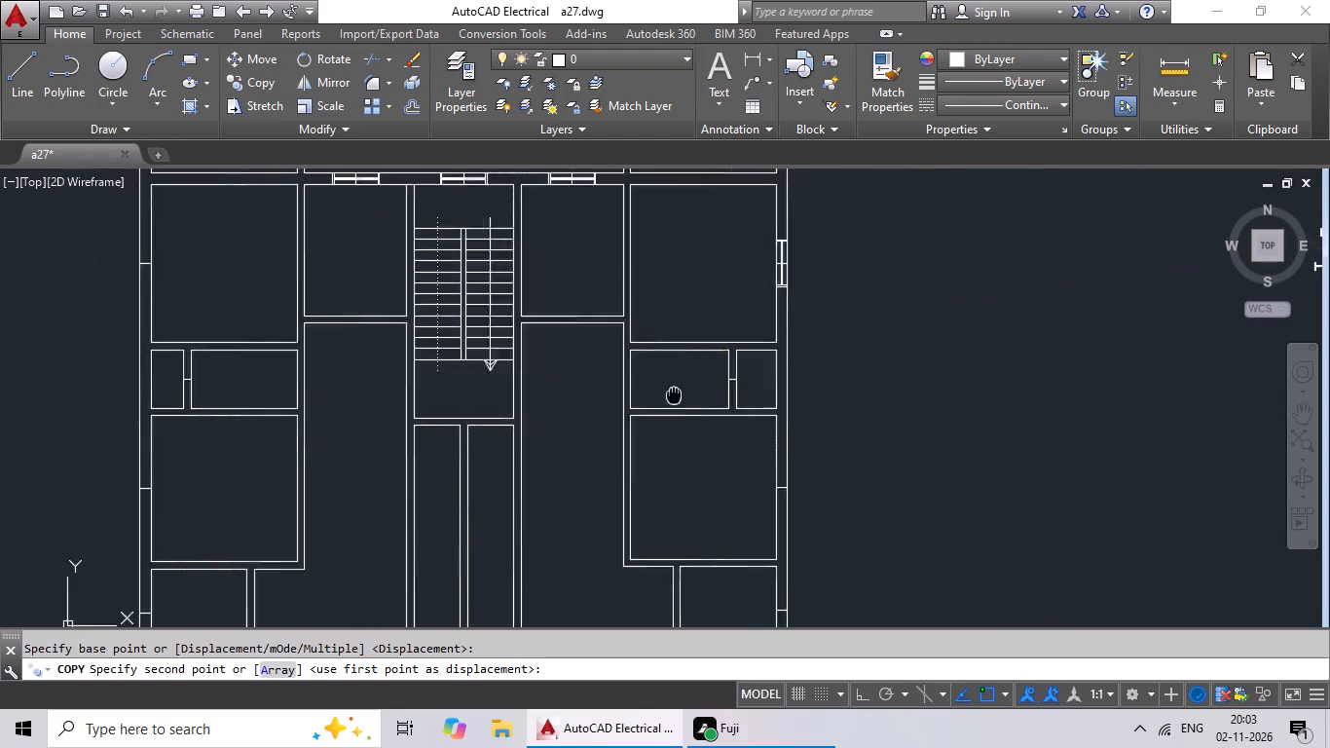
{"action": "middle_click_drag", "start_coordinate": [707, 402], "coordinate": [978, 451]}
{"action": "scroll", "coordinate": [518, 328], "scroll_direction": "up", "scroll_amount": 4}
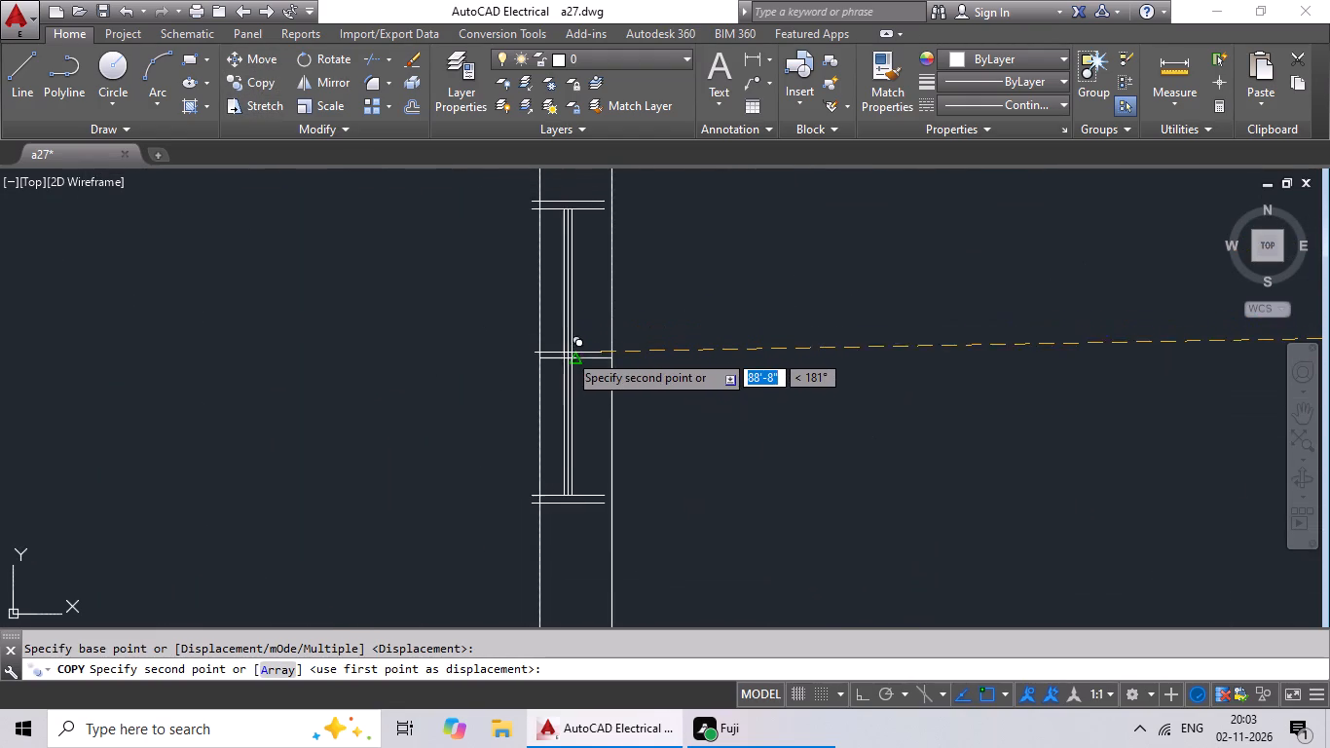
{"action": "left_click", "coordinate": [577, 359]}
Copy the shorter-ended vertical 2' symbol by its midpoint onto the mark in the partition between the two small rooms right of the staircase.
{"action": "scroll", "coordinate": [712, 363], "scroll_direction": "down", "scroll_amount": 3}
{"action": "middle_click_drag", "start_coordinate": [794, 395], "coordinate": [743, 294]}
{"action": "scroll", "coordinate": [815, 326], "scroll_direction": "down", "scroll_amount": 2}
{"action": "middle_click_drag", "start_coordinate": [862, 361], "coordinate": [637, 348]}
{"action": "middle_click_drag", "start_coordinate": [1059, 320], "coordinate": [970, 330]}
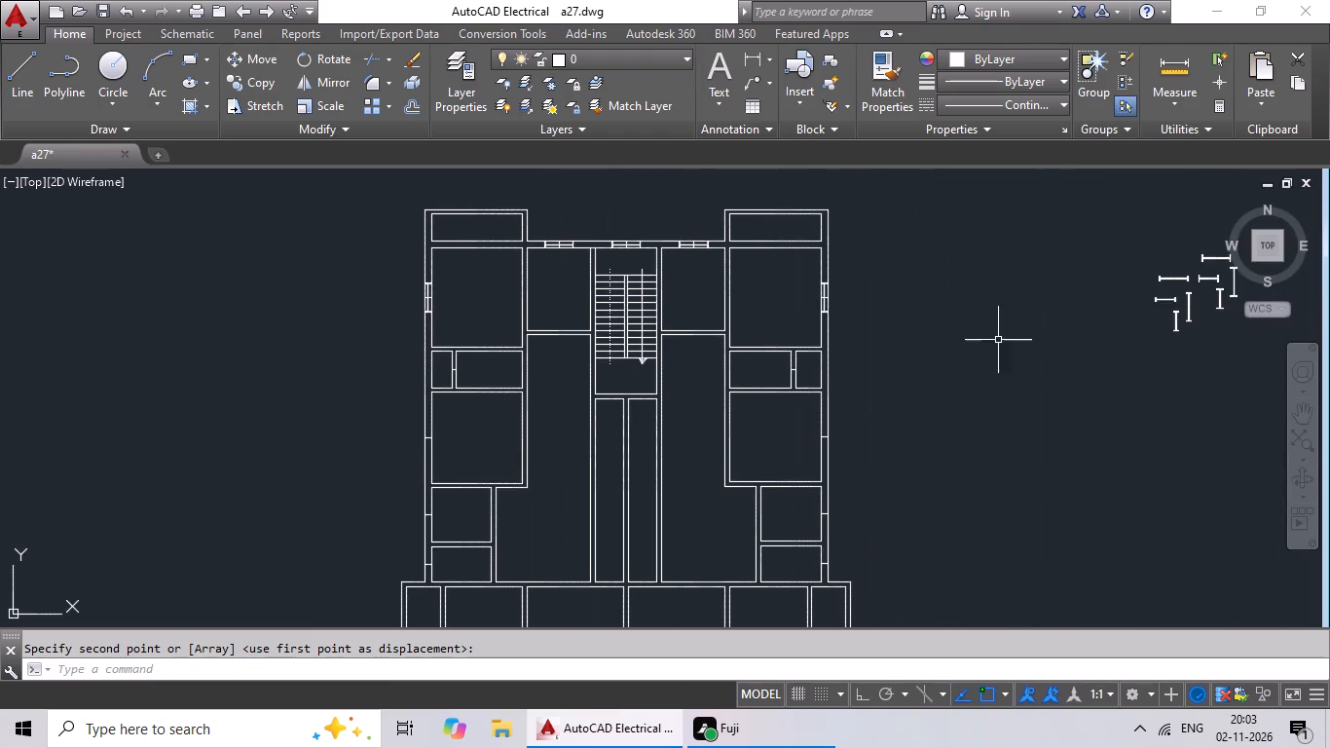
{"action": "middle_click_drag", "start_coordinate": [1020, 351], "coordinate": [947, 319]}
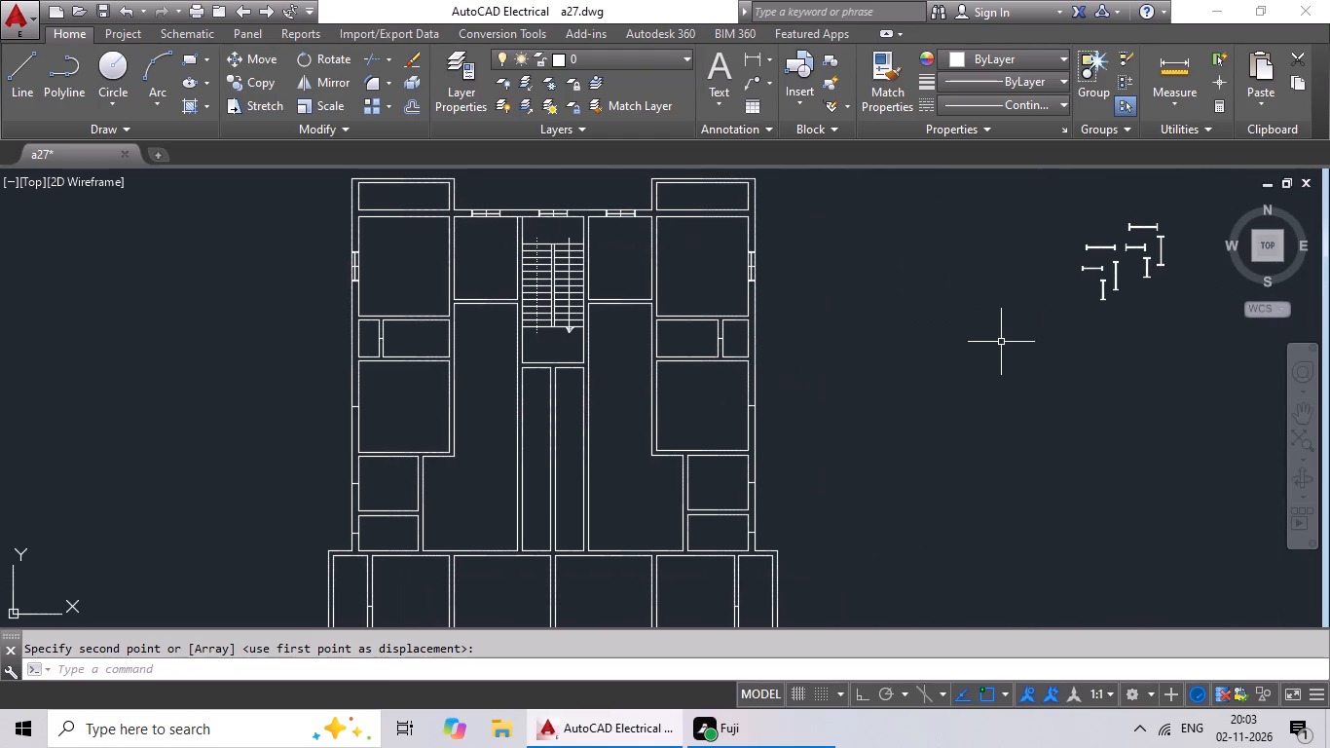
{"action": "middle_click_drag", "start_coordinate": [1001, 341], "coordinate": [944, 344]}
{"action": "middle_click_drag", "start_coordinate": [977, 336], "coordinate": [915, 359]}
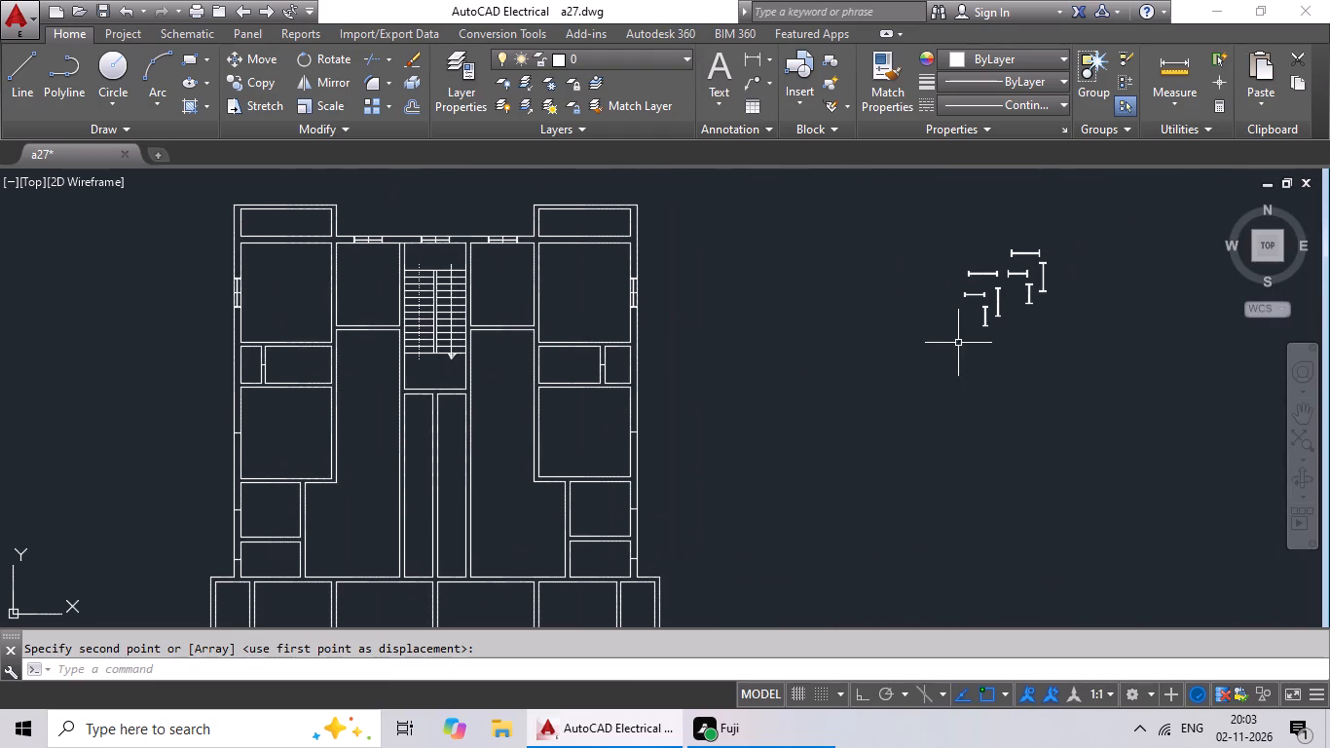
{"action": "middle_click_drag", "start_coordinate": [935, 347], "coordinate": [884, 372]}
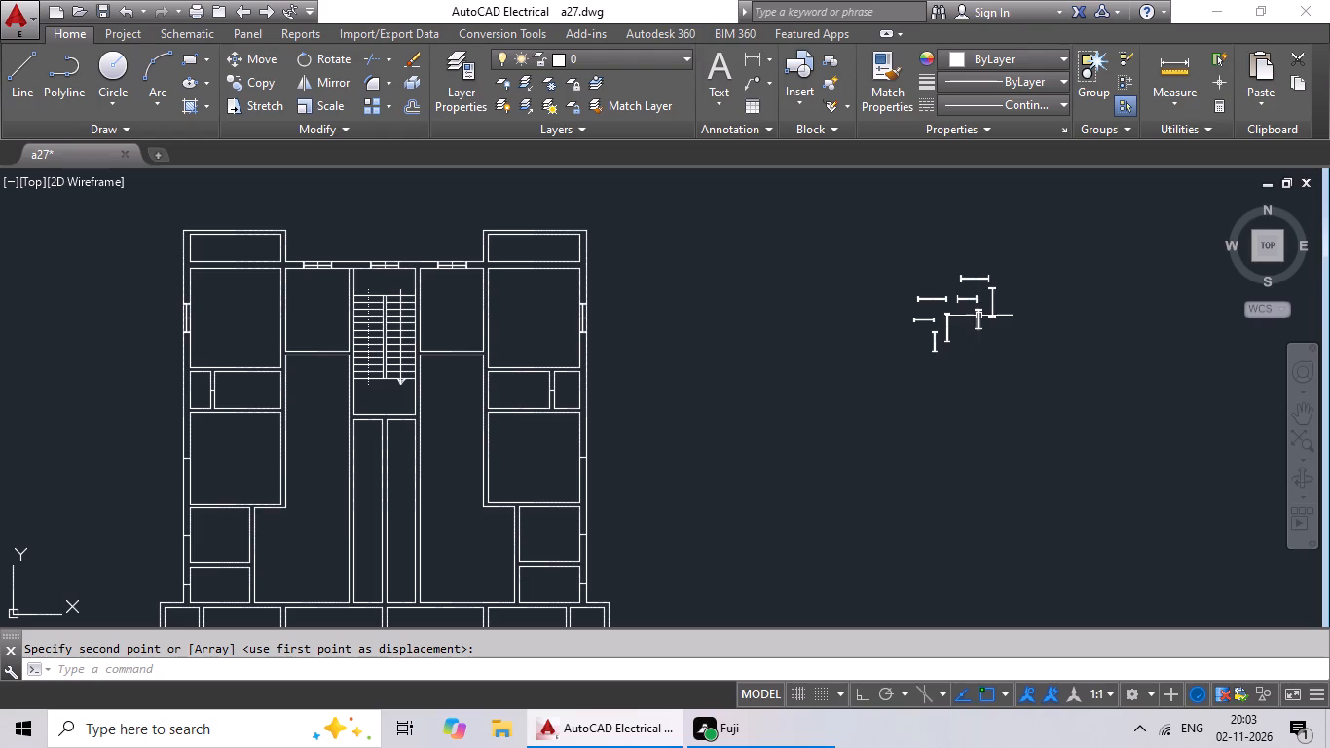
{"action": "scroll", "coordinate": [954, 331], "scroll_direction": "up", "scroll_amount": 2}
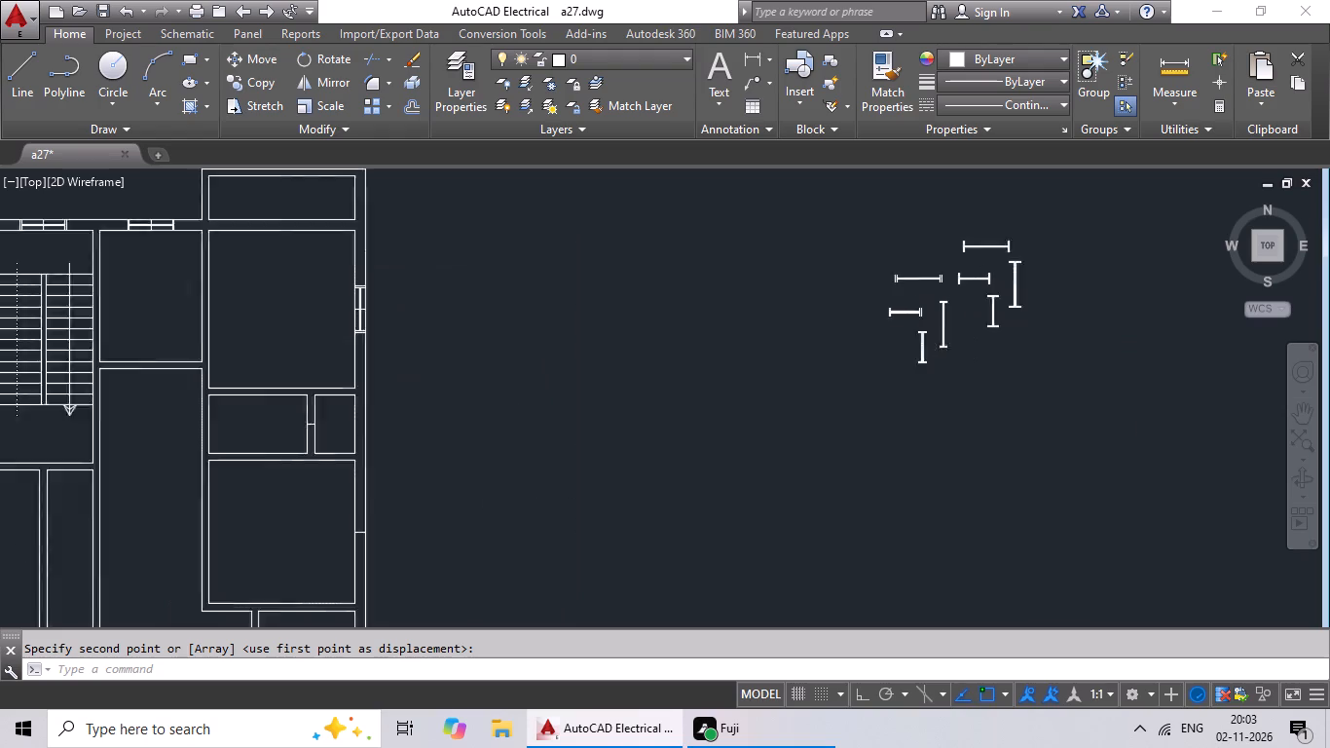
{"action": "scroll", "coordinate": [952, 331], "scroll_direction": "up", "scroll_amount": 2}
{"action": "middle_click_drag", "start_coordinate": [1003, 349], "coordinate": [854, 379]}
{"action": "left_click_drag", "start_coordinate": [708, 331], "coordinate": [694, 324]}
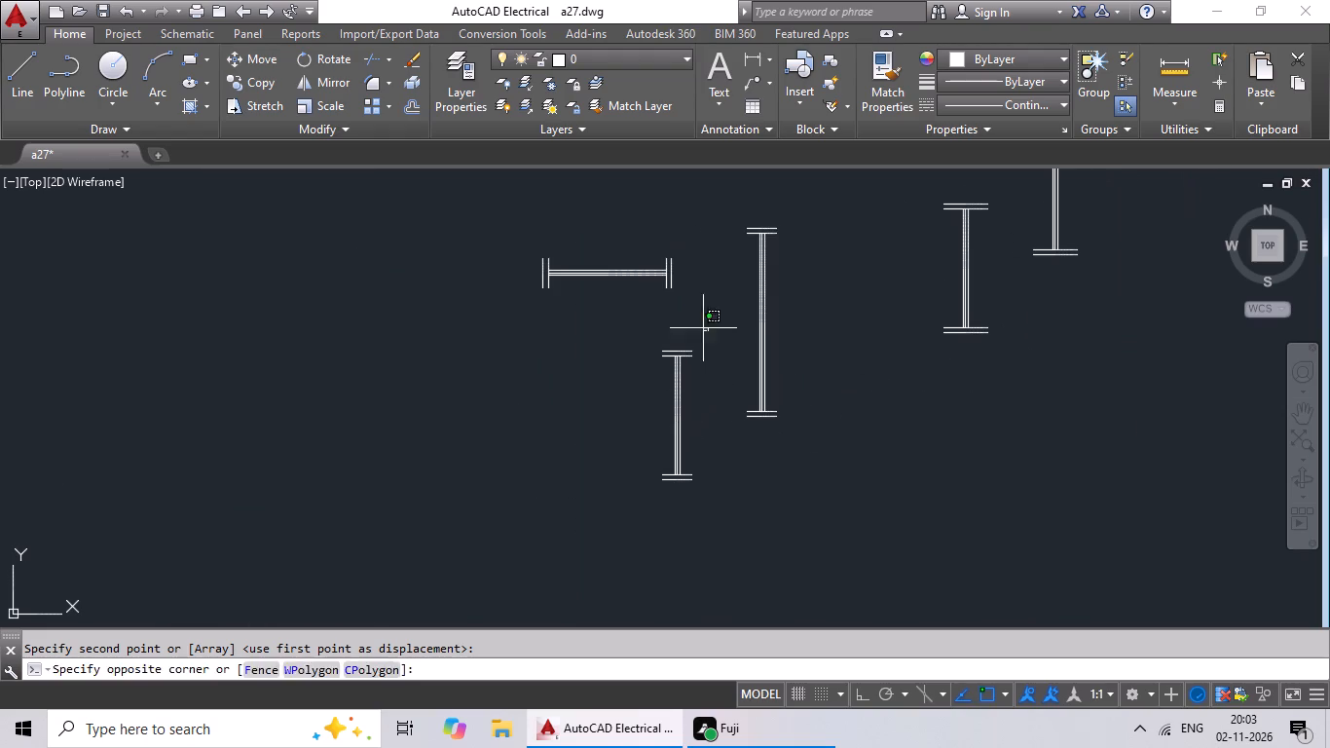
{"action": "left_click_drag", "start_coordinate": [694, 324], "coordinate": [742, 493]}
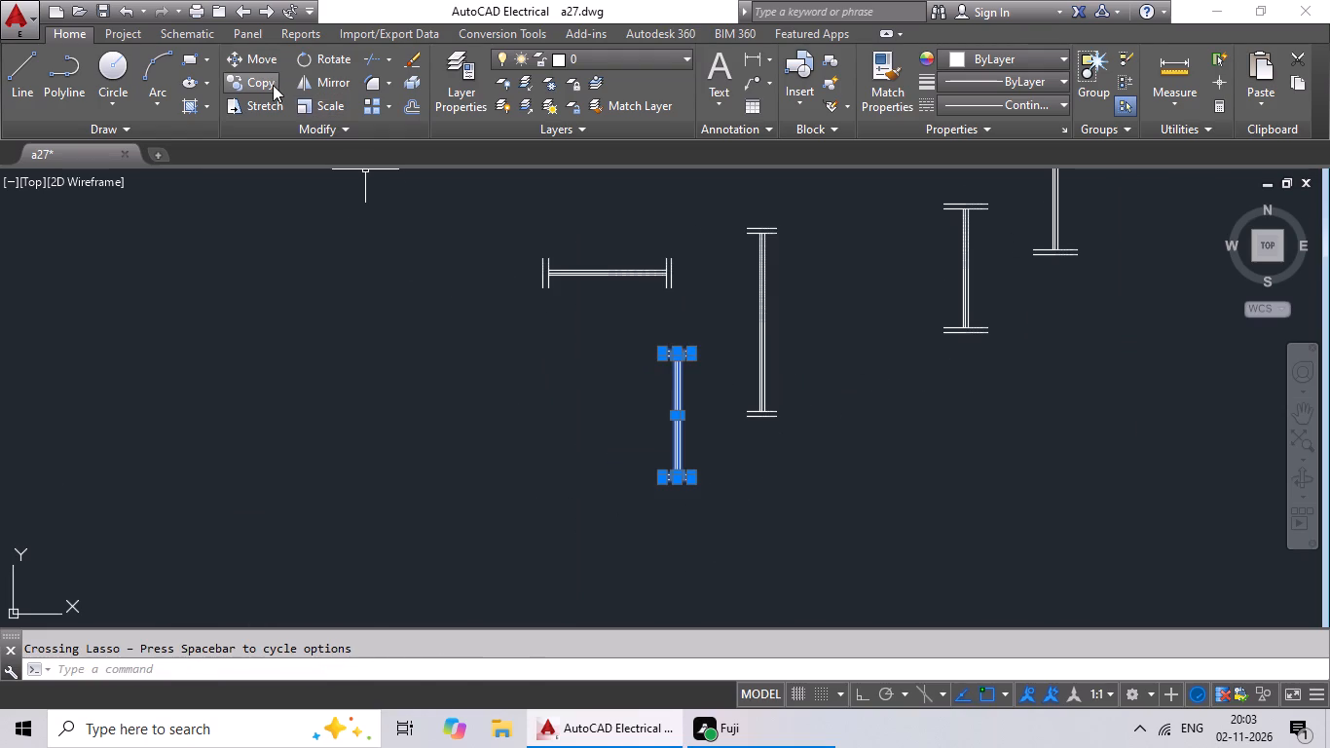
{"action": "left_click", "coordinate": [273, 85]}
{"action": "scroll", "coordinate": [738, 443], "scroll_direction": "up", "scroll_amount": 2}
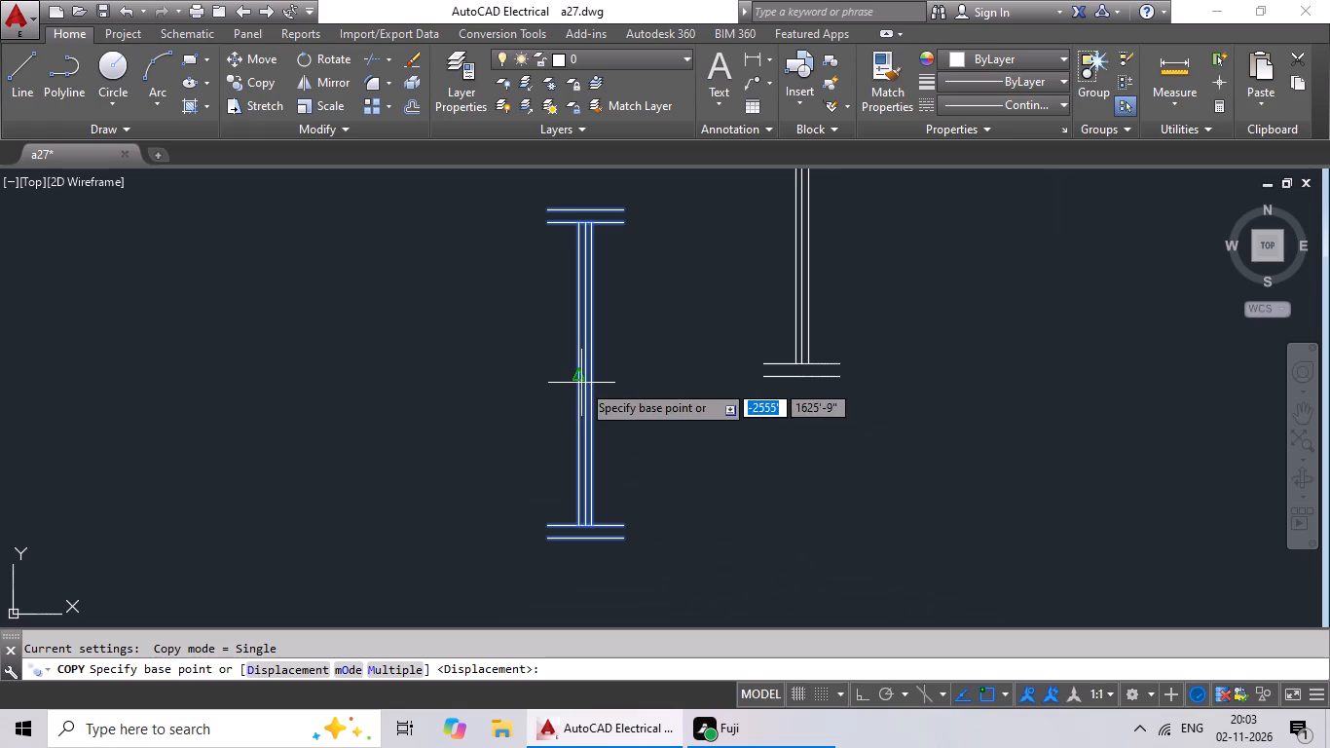
{"action": "scroll", "coordinate": [589, 368], "scroll_direction": "up", "scroll_amount": 3}
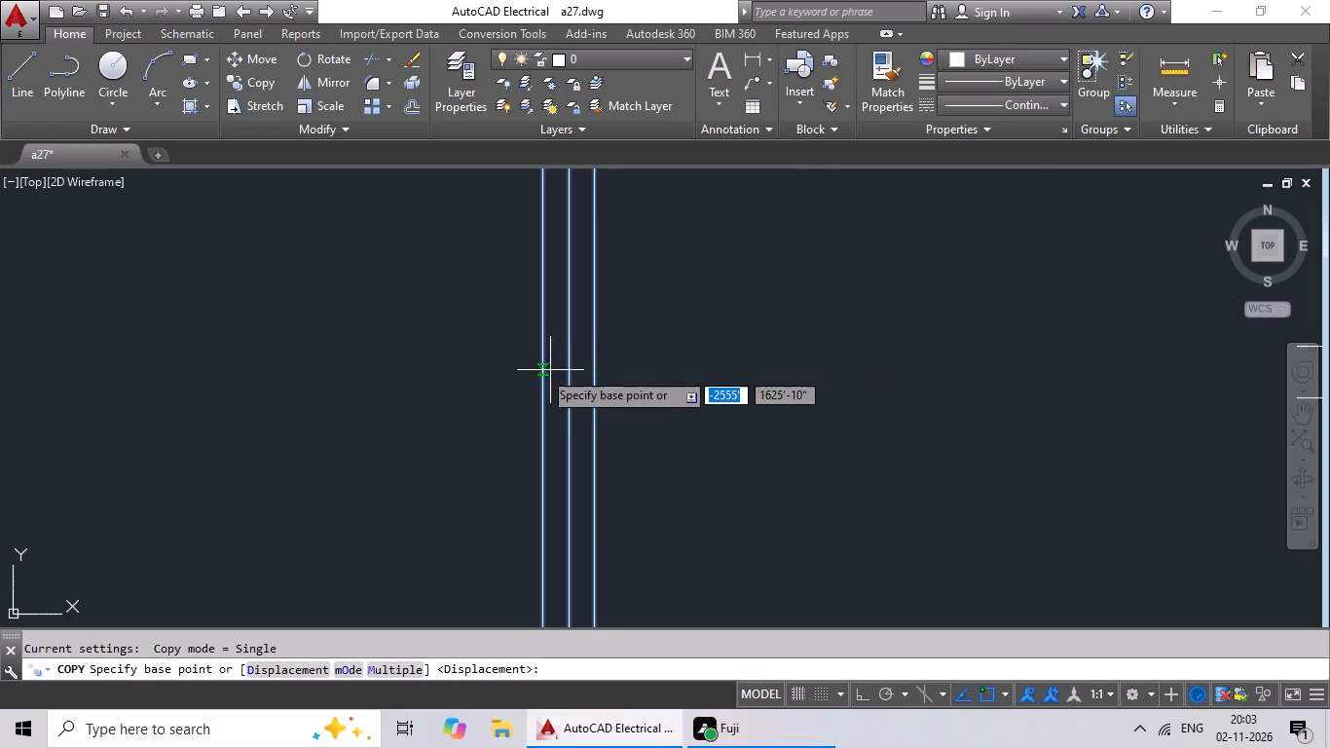
{"action": "left_click_drag", "start_coordinate": [567, 389], "coordinate": [557, 393]}
{"action": "scroll", "coordinate": [360, 426], "scroll_direction": "down", "scroll_amount": 3}
{"action": "middle_click_drag", "start_coordinate": [360, 426], "coordinate": [658, 339]}
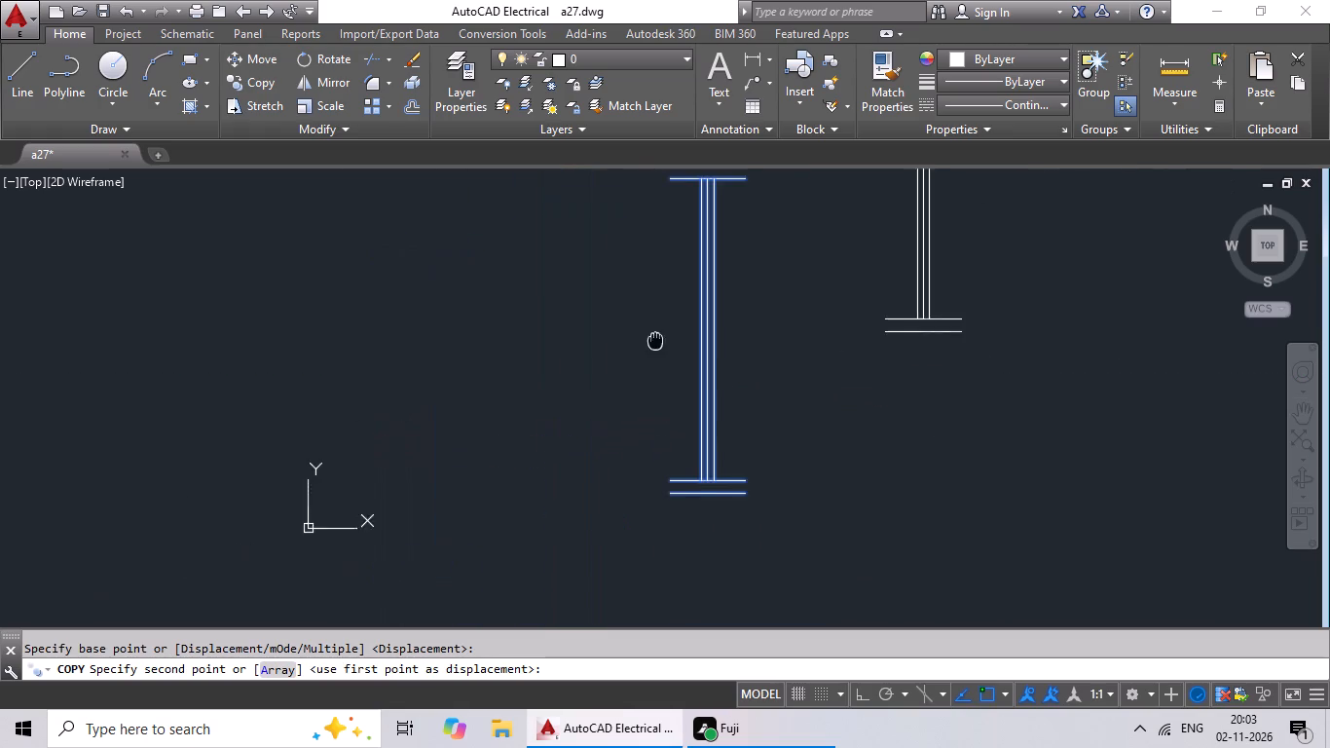
{"action": "middle_click_drag", "start_coordinate": [258, 458], "coordinate": [720, 344]}
{"action": "middle_click_drag", "start_coordinate": [268, 433], "coordinate": [645, 355]}
{"action": "middle_click_drag", "start_coordinate": [335, 416], "coordinate": [706, 318]}
{"action": "scroll", "coordinate": [664, 338], "scroll_direction": "down", "scroll_amount": 2}
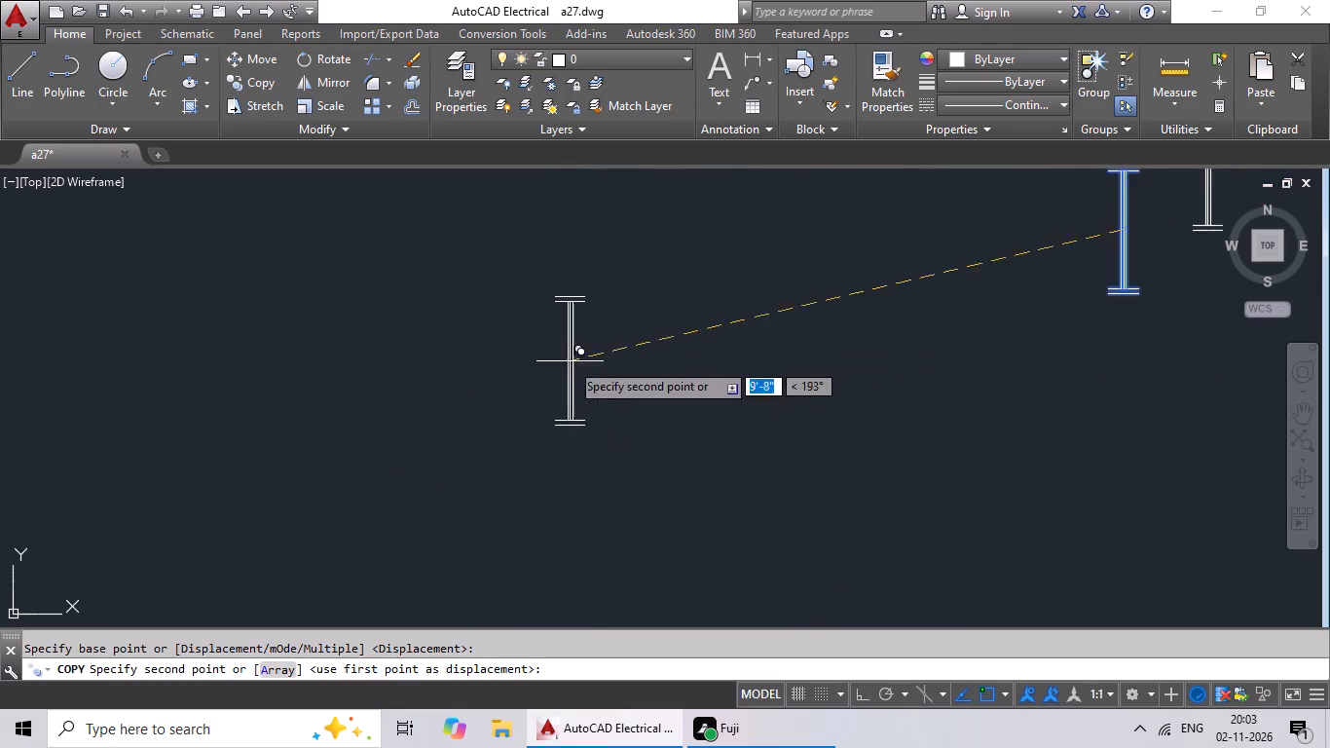
{"action": "middle_click_drag", "start_coordinate": [556, 368], "coordinate": [822, 319]}
{"action": "middle_click_drag", "start_coordinate": [567, 387], "coordinate": [800, 340]}
{"action": "scroll", "coordinate": [611, 394], "scroll_direction": "down", "scroll_amount": 1}
{"action": "middle_click_drag", "start_coordinate": [548, 428], "coordinate": [775, 377]}
{"action": "scroll", "coordinate": [500, 438], "scroll_direction": "down", "scroll_amount": 2}
{"action": "middle_click_drag", "start_coordinate": [473, 451], "coordinate": [666, 393]}
{"action": "scroll", "coordinate": [458, 378], "scroll_direction": "up", "scroll_amount": 5}
{"action": "middle_click_drag", "start_coordinate": [394, 258], "coordinate": [394, 454]}
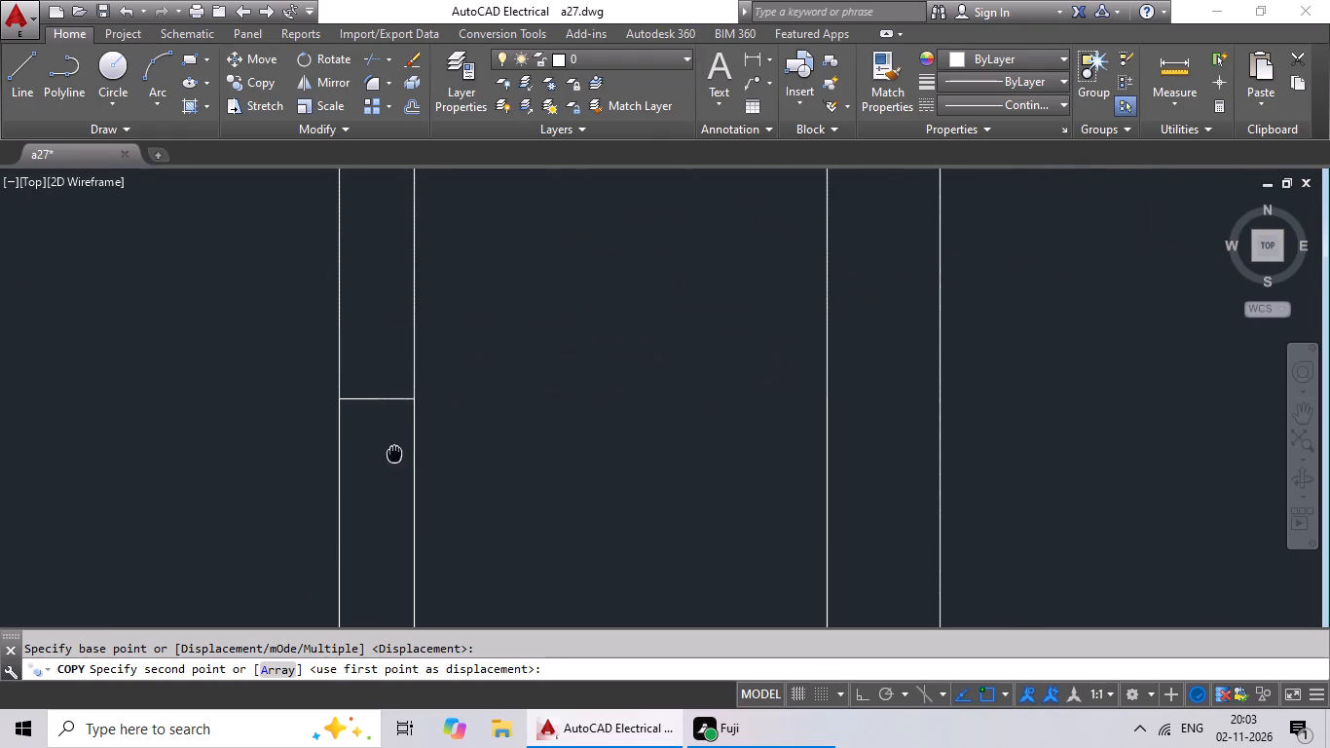
{"action": "middle_click_drag", "start_coordinate": [394, 454], "coordinate": [394, 455]}
{"action": "left_click", "coordinate": [377, 399]}
Copy the shorter-ended vertical 2' symbol by its midpoint onto the mark in the partition between the two small rooms left of the staircase.
{"action": "scroll", "coordinate": [586, 365], "scroll_direction": "down", "scroll_amount": 4}
{"action": "middle_click_drag", "start_coordinate": [614, 393], "coordinate": [735, 367]}
{"action": "scroll", "coordinate": [974, 405], "scroll_direction": "down", "scroll_amount": 1}
{"action": "middle_click_drag", "start_coordinate": [982, 409], "coordinate": [891, 369]}
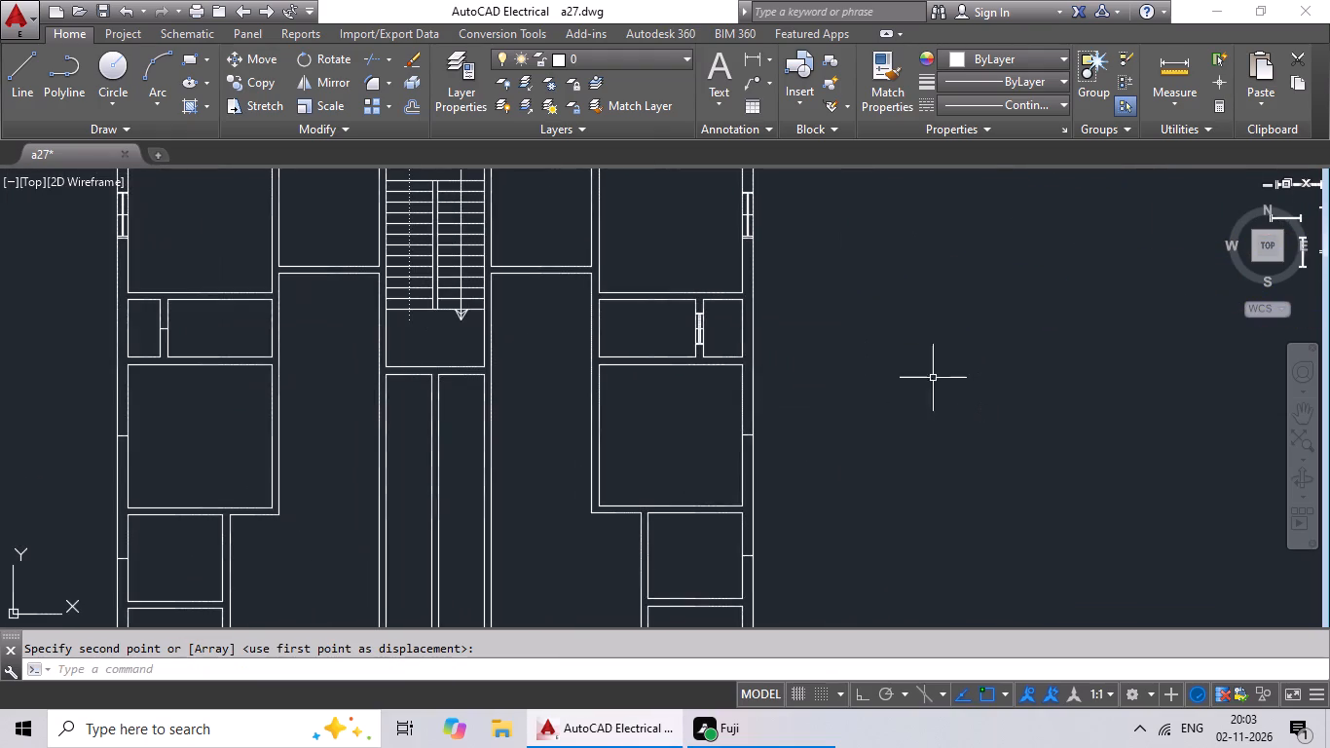
{"action": "middle_click_drag", "start_coordinate": [935, 376], "coordinate": [779, 415]}
{"action": "scroll", "coordinate": [946, 364], "scroll_direction": "down", "scroll_amount": 1}
{"action": "middle_click_drag", "start_coordinate": [947, 364], "coordinate": [835, 410]}
{"action": "scroll", "coordinate": [979, 369], "scroll_direction": "up", "scroll_amount": 5}
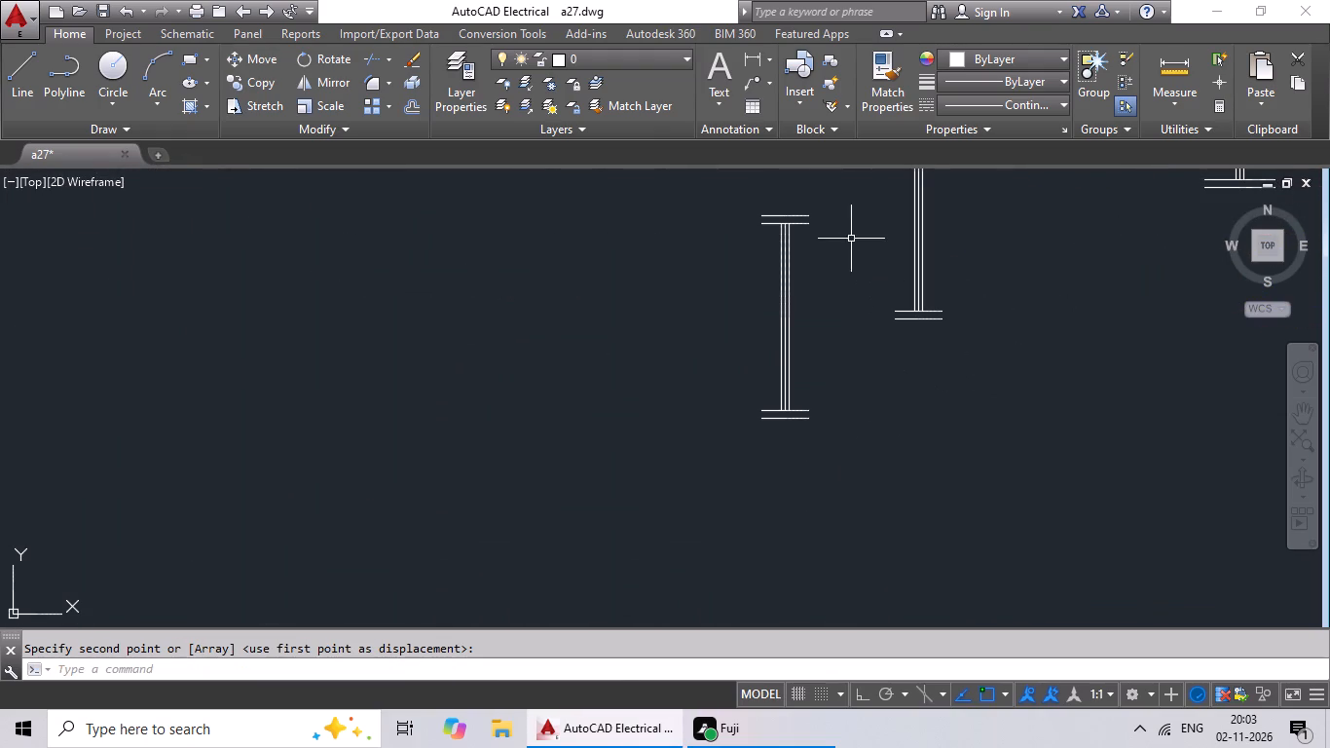
{"action": "left_click_drag", "start_coordinate": [855, 210], "coordinate": [895, 442]}
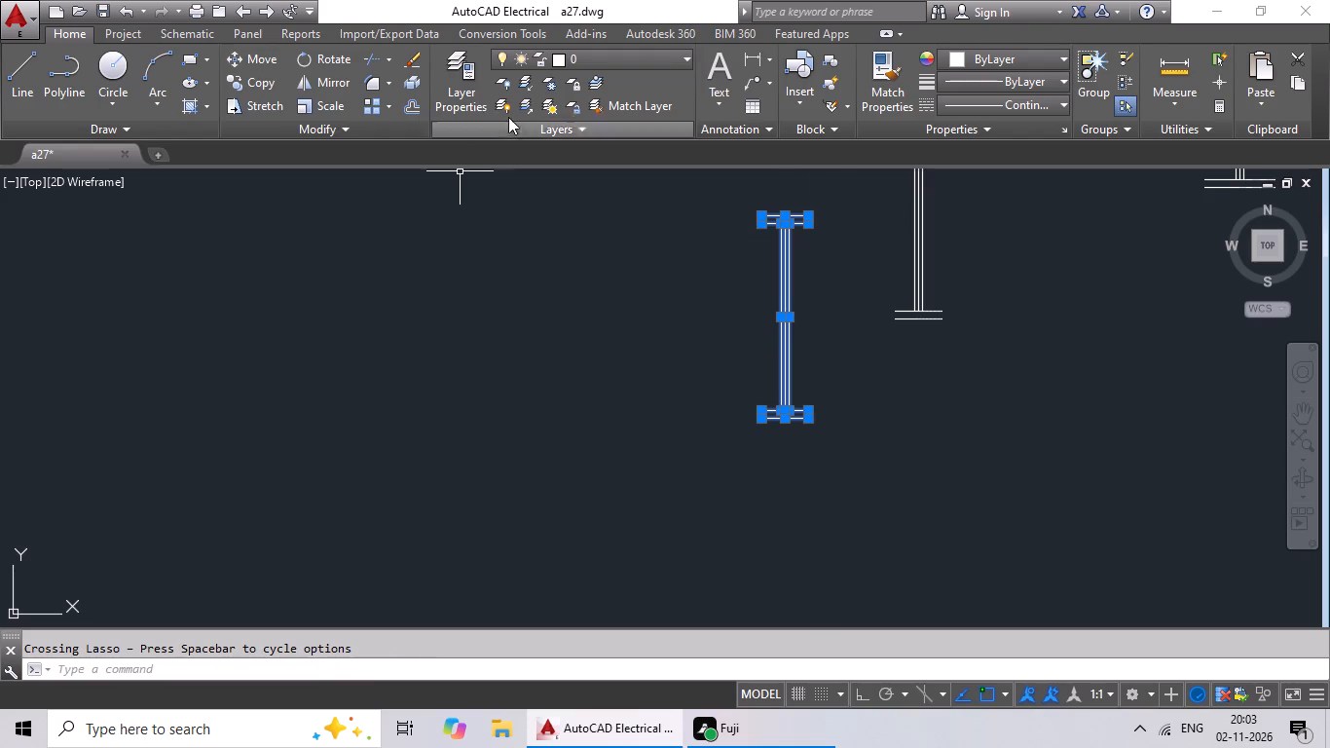
{"action": "left_click_drag", "start_coordinate": [508, 114], "coordinate": [411, 0]}
{"action": "left_click", "coordinate": [253, 84]}
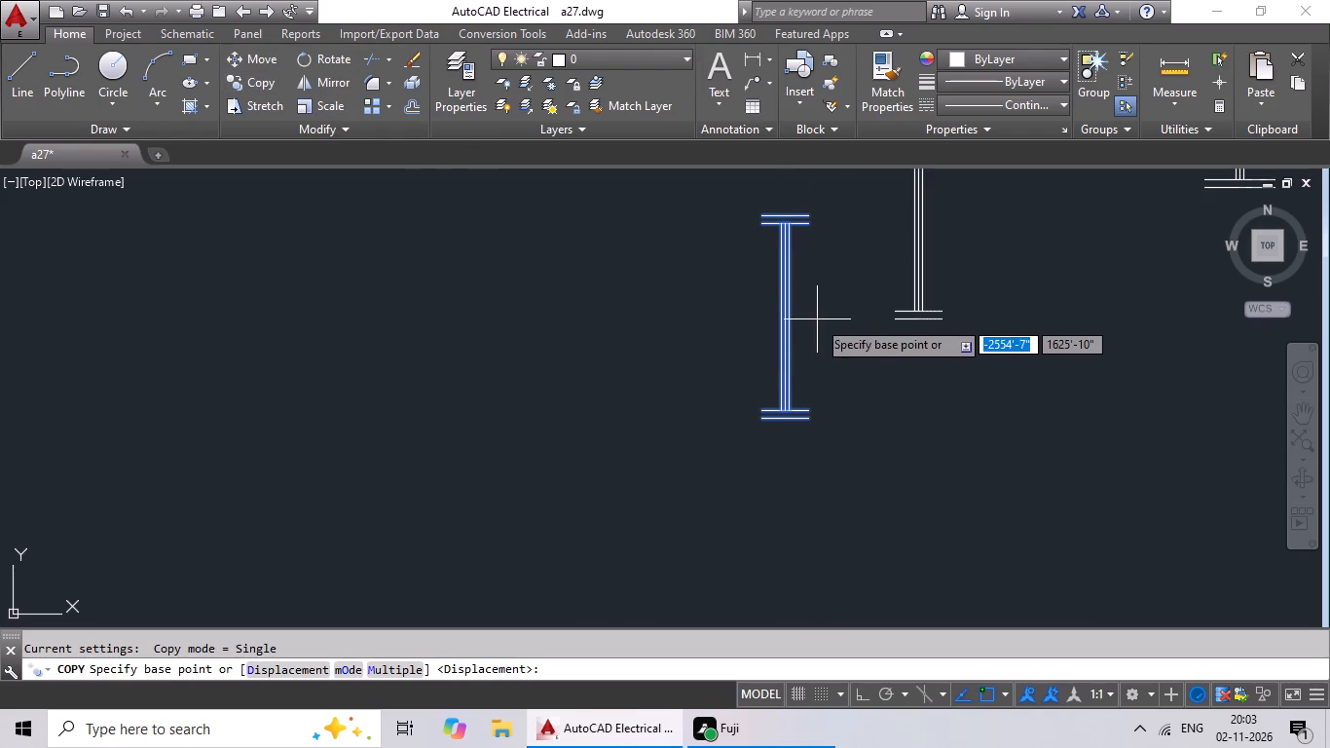
{"action": "scroll", "coordinate": [787, 318], "scroll_direction": "up", "scroll_amount": 2}
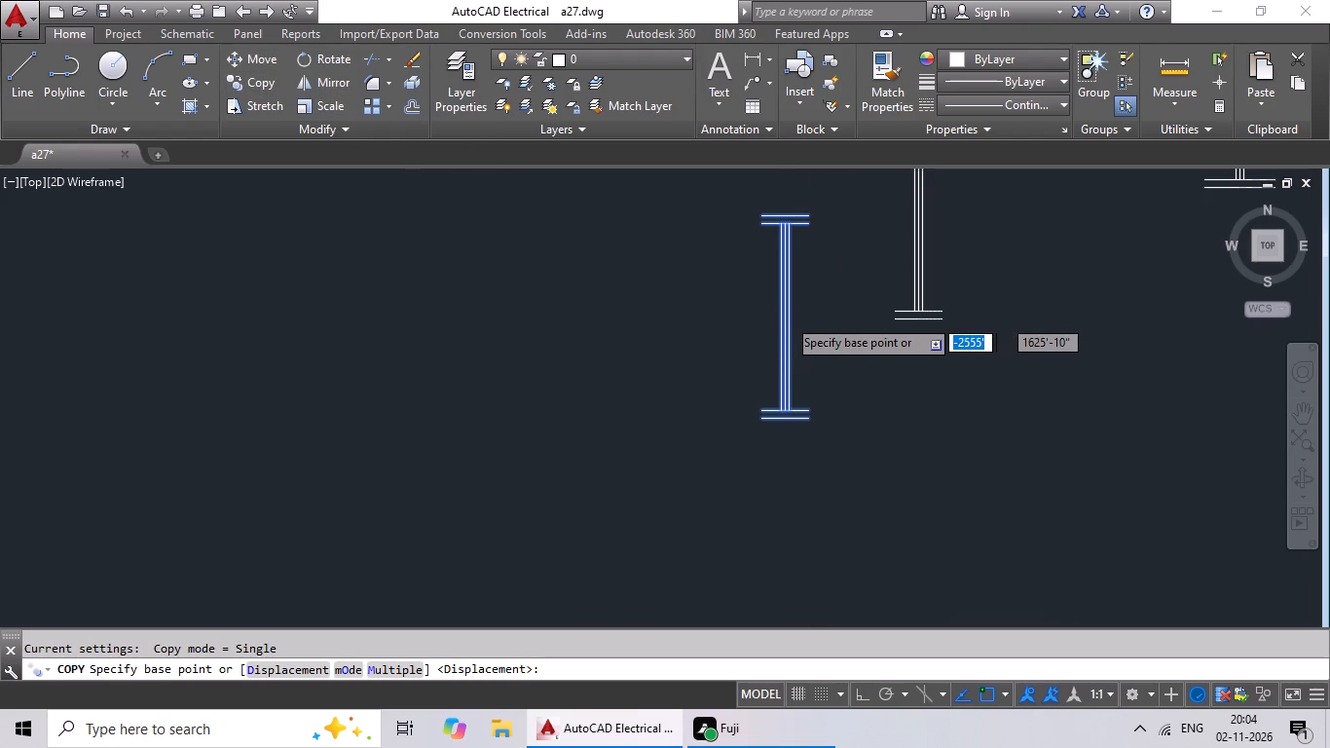
{"action": "scroll", "coordinate": [787, 318], "scroll_direction": "up", "scroll_amount": 2}
{"action": "left_click_drag", "start_coordinate": [787, 317], "coordinate": [773, 320]}
{"action": "scroll", "coordinate": [322, 384], "scroll_direction": "down", "scroll_amount": 1}
{"action": "middle_click_drag", "start_coordinate": [322, 384], "coordinate": [644, 279]}
{"action": "scroll", "coordinate": [324, 365], "scroll_direction": "down", "scroll_amount": 2}
{"action": "middle_click_drag", "start_coordinate": [235, 411], "coordinate": [486, 345]}
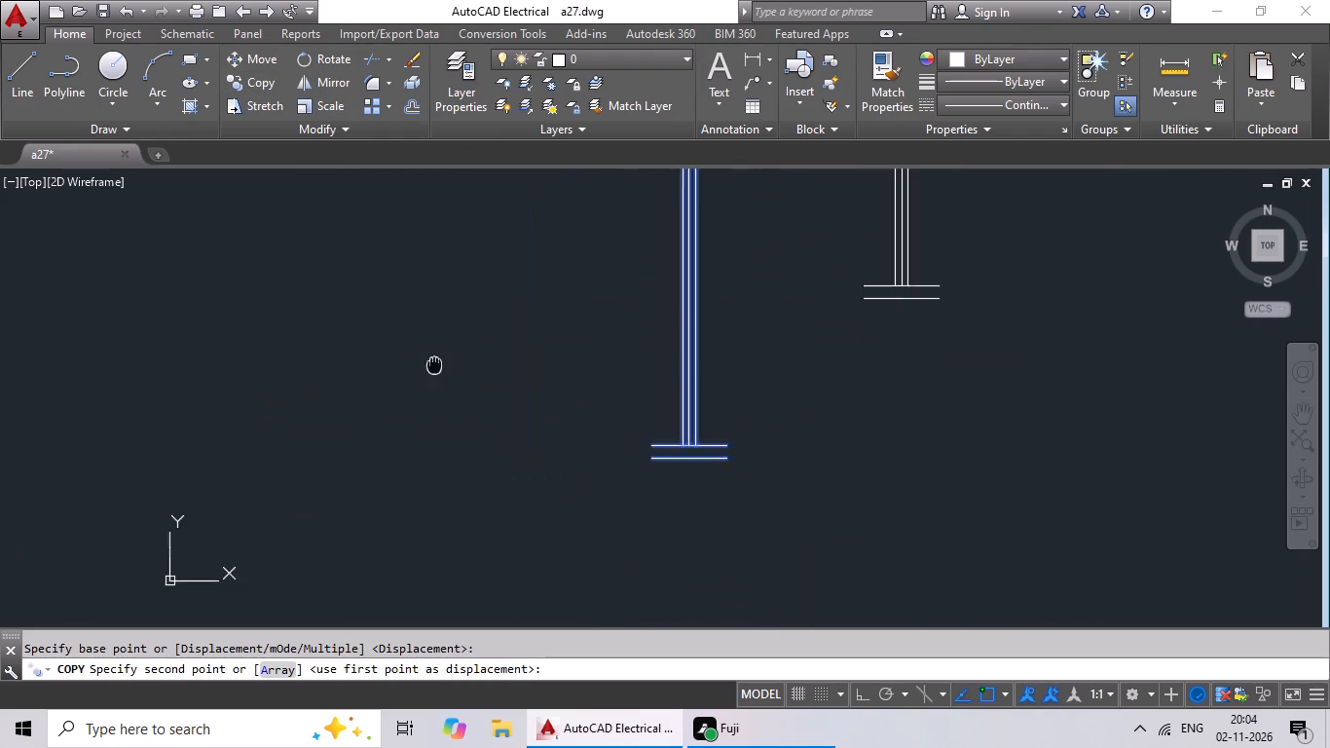
{"action": "middle_click_drag", "start_coordinate": [486, 345], "coordinate": [589, 307]}
{"action": "scroll", "coordinate": [395, 363], "scroll_direction": "down", "scroll_amount": 1}
{"action": "middle_click_drag", "start_coordinate": [393, 364], "coordinate": [762, 283]}
{"action": "middle_click_drag", "start_coordinate": [407, 407], "coordinate": [761, 272]}
{"action": "scroll", "coordinate": [320, 377], "scroll_direction": "down", "scroll_amount": 1}
{"action": "middle_click_drag", "start_coordinate": [318, 378], "coordinate": [648, 296]}
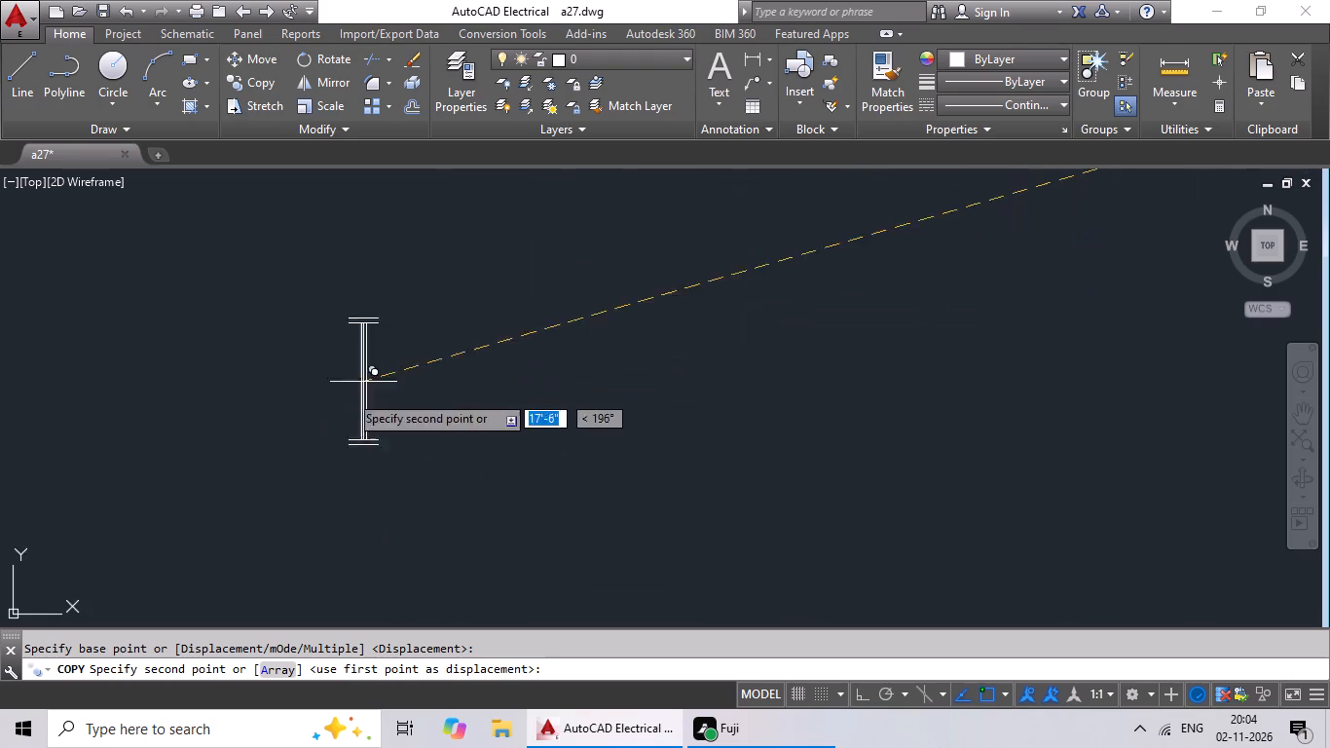
{"action": "middle_click_drag", "start_coordinate": [346, 398], "coordinate": [669, 342]}
{"action": "middle_click_drag", "start_coordinate": [264, 441], "coordinate": [664, 319]}
{"action": "scroll", "coordinate": [366, 417], "scroll_direction": "down", "scroll_amount": 2}
{"action": "middle_click_drag", "start_coordinate": [358, 426], "coordinate": [632, 343]}
{"action": "middle_click_drag", "start_coordinate": [473, 416], "coordinate": [720, 370]}
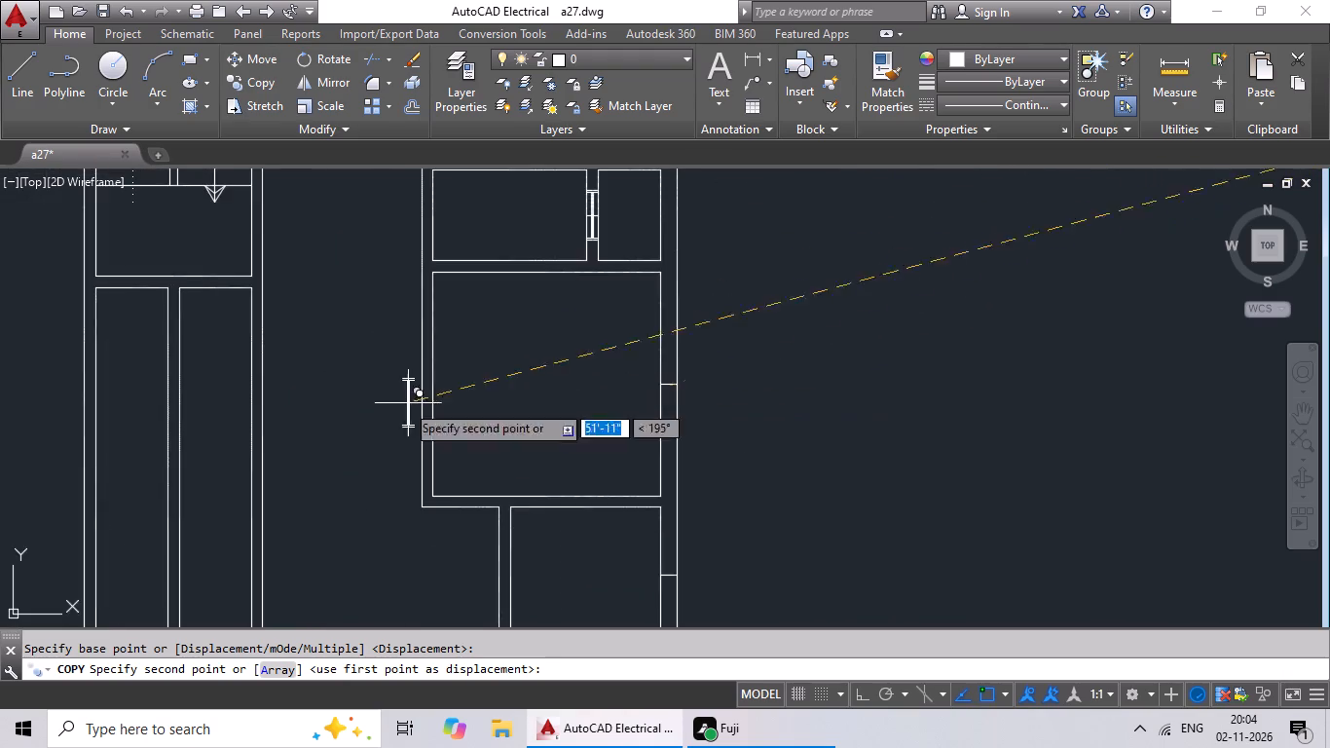
{"action": "middle_click_drag", "start_coordinate": [416, 404], "coordinate": [655, 423]}
{"action": "middle_click_drag", "start_coordinate": [479, 396], "coordinate": [683, 497]}
{"action": "middle_click_drag", "start_coordinate": [435, 429], "coordinate": [660, 466]}
{"action": "scroll", "coordinate": [415, 378], "scroll_direction": "up", "scroll_amount": 3}
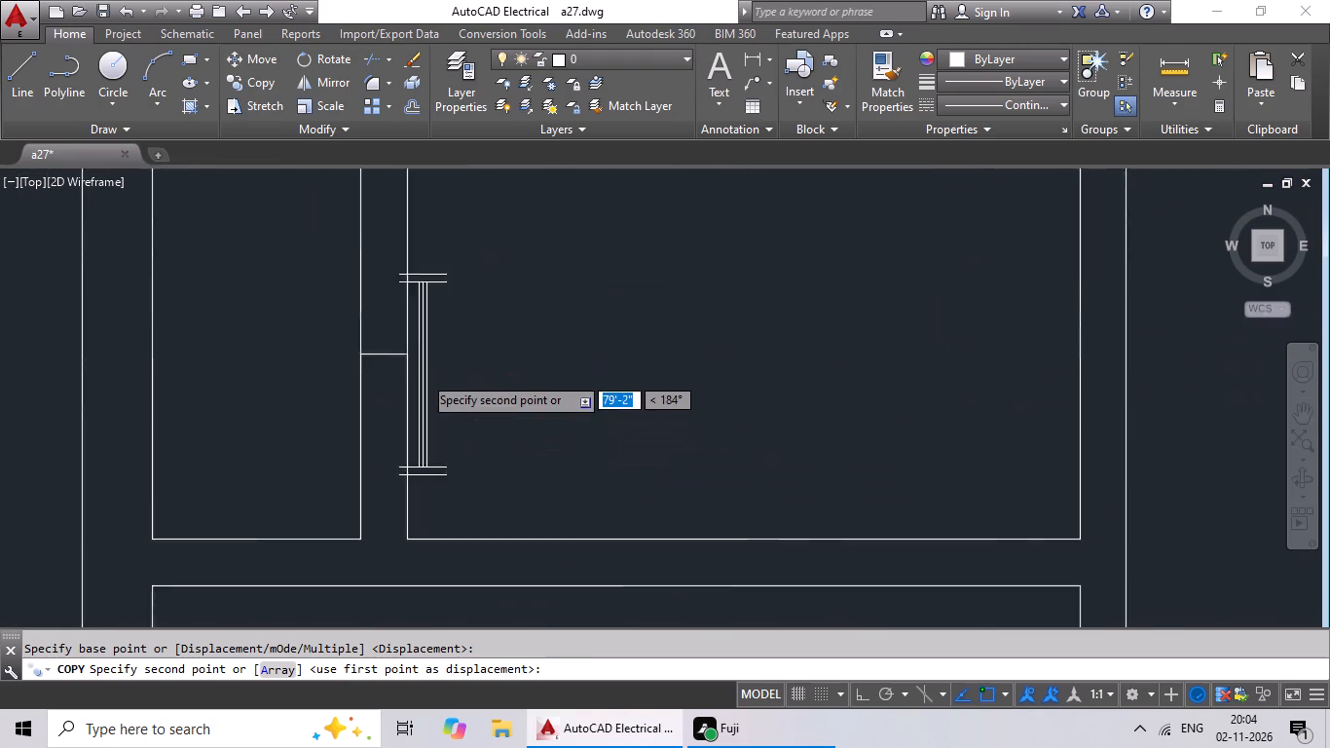
{"action": "scroll", "coordinate": [423, 375], "scroll_direction": "up", "scroll_amount": 1}
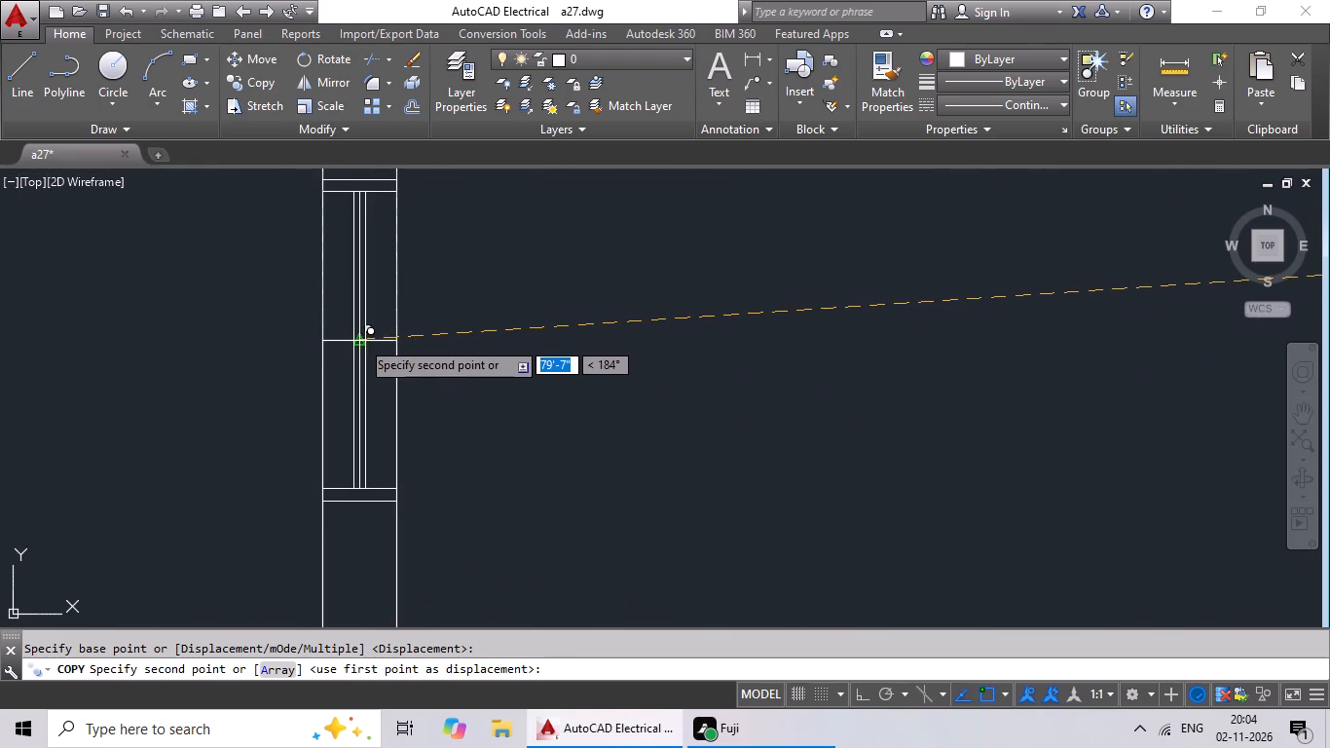
{"action": "left_click", "coordinate": [360, 340]}
Copy the longer-ended vertical 3' symbol by its midpoint onto the mark in the outer wall of the middle right room.
{"action": "scroll", "coordinate": [440, 348], "scroll_direction": "up", "scroll_amount": 1}
{"action": "scroll", "coordinate": [442, 348], "scroll_direction": "down", "scroll_amount": 4}
{"action": "scroll", "coordinate": [571, 394], "scroll_direction": "down", "scroll_amount": 2}
{"action": "middle_click_drag", "start_coordinate": [652, 431], "coordinate": [571, 355]}
{"action": "scroll", "coordinate": [721, 391], "scroll_direction": "down", "scroll_amount": 3}
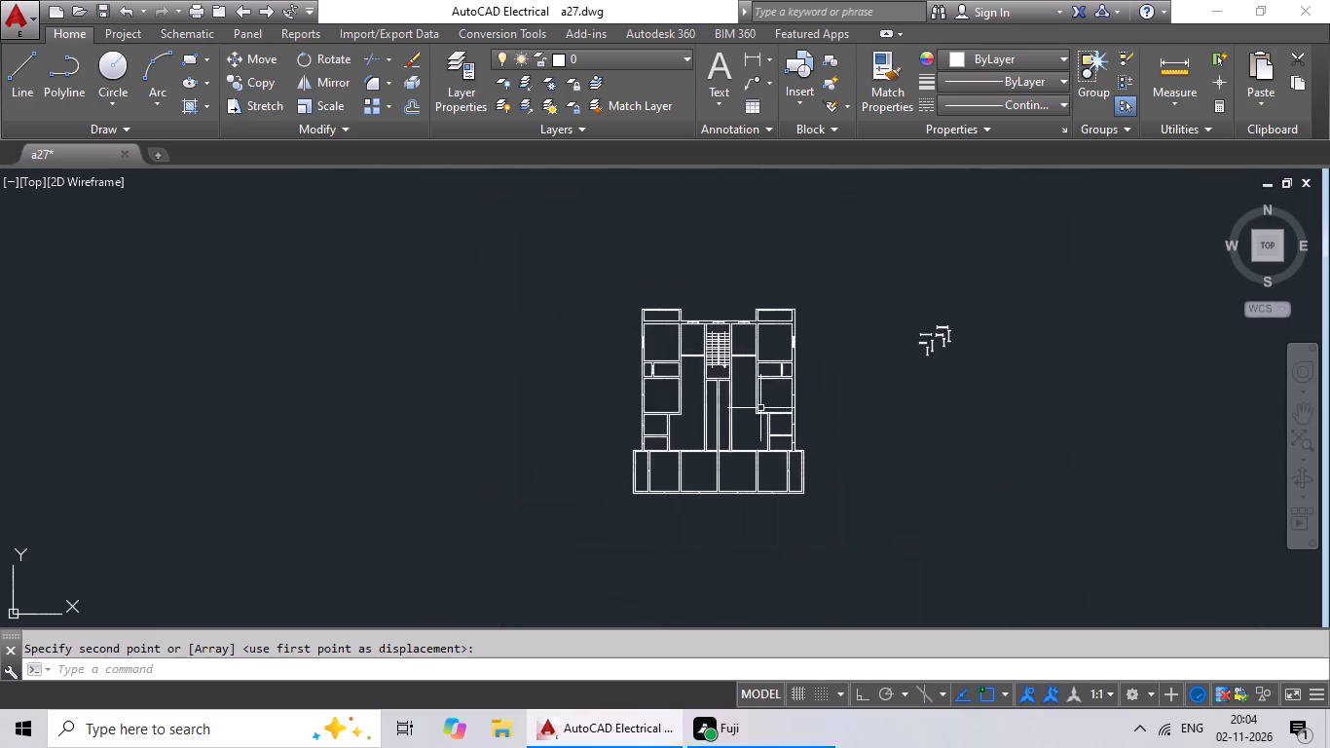
{"action": "middle_click_drag", "start_coordinate": [760, 407], "coordinate": [608, 361]}
{"action": "scroll", "coordinate": [648, 355], "scroll_direction": "up", "scroll_amount": 3}
{"action": "middle_click_drag", "start_coordinate": [742, 343], "coordinate": [525, 424]}
{"action": "middle_click_drag", "start_coordinate": [654, 378], "coordinate": [567, 449]}
{"action": "middle_click_drag", "start_coordinate": [683, 397], "coordinate": [666, 416]}
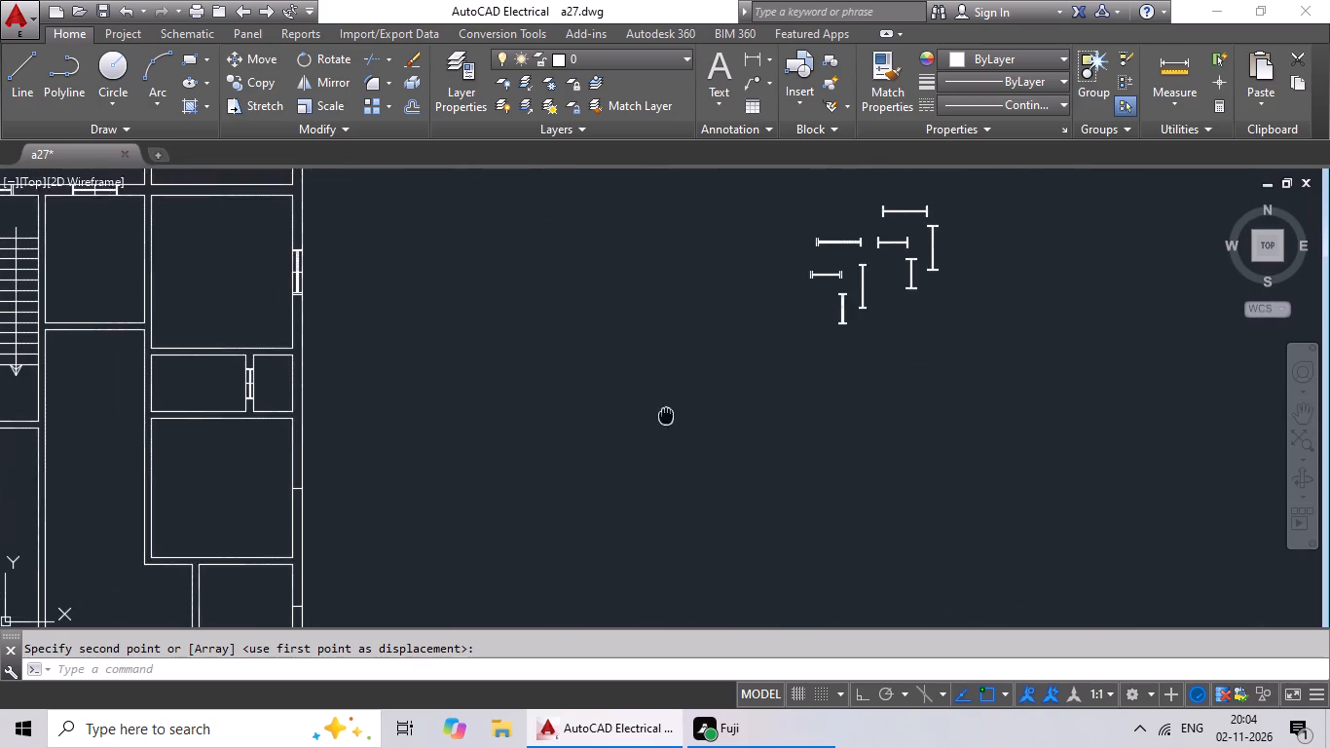
{"action": "middle_click_drag", "start_coordinate": [666, 416], "coordinate": [643, 436]}
{"action": "scroll", "coordinate": [947, 237], "scroll_direction": "up", "scroll_amount": 3}
{"action": "scroll", "coordinate": [767, 348], "scroll_direction": "up", "scroll_amount": 1}
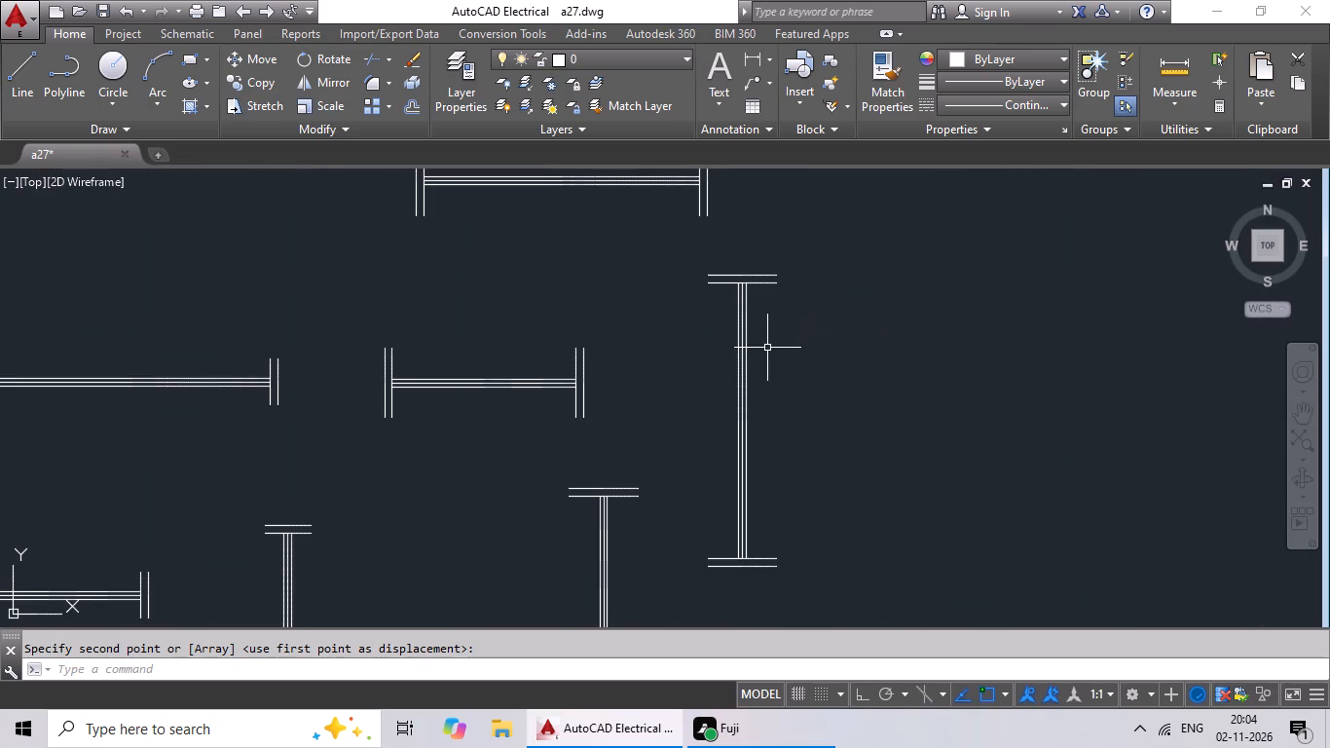
{"action": "left_click_drag", "start_coordinate": [851, 273], "coordinate": [795, 598]}
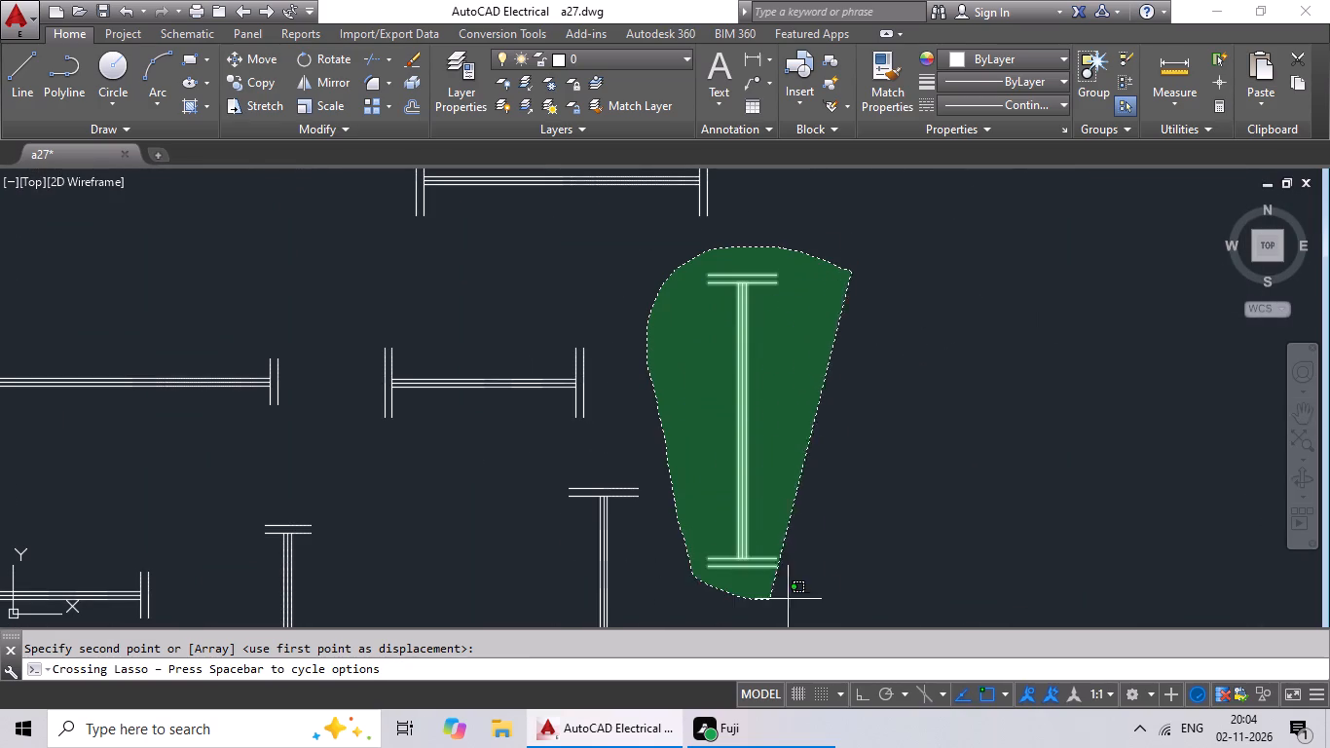
{"action": "left_click_drag", "start_coordinate": [795, 598], "coordinate": [878, 529]}
{"action": "left_click", "coordinate": [263, 84]}
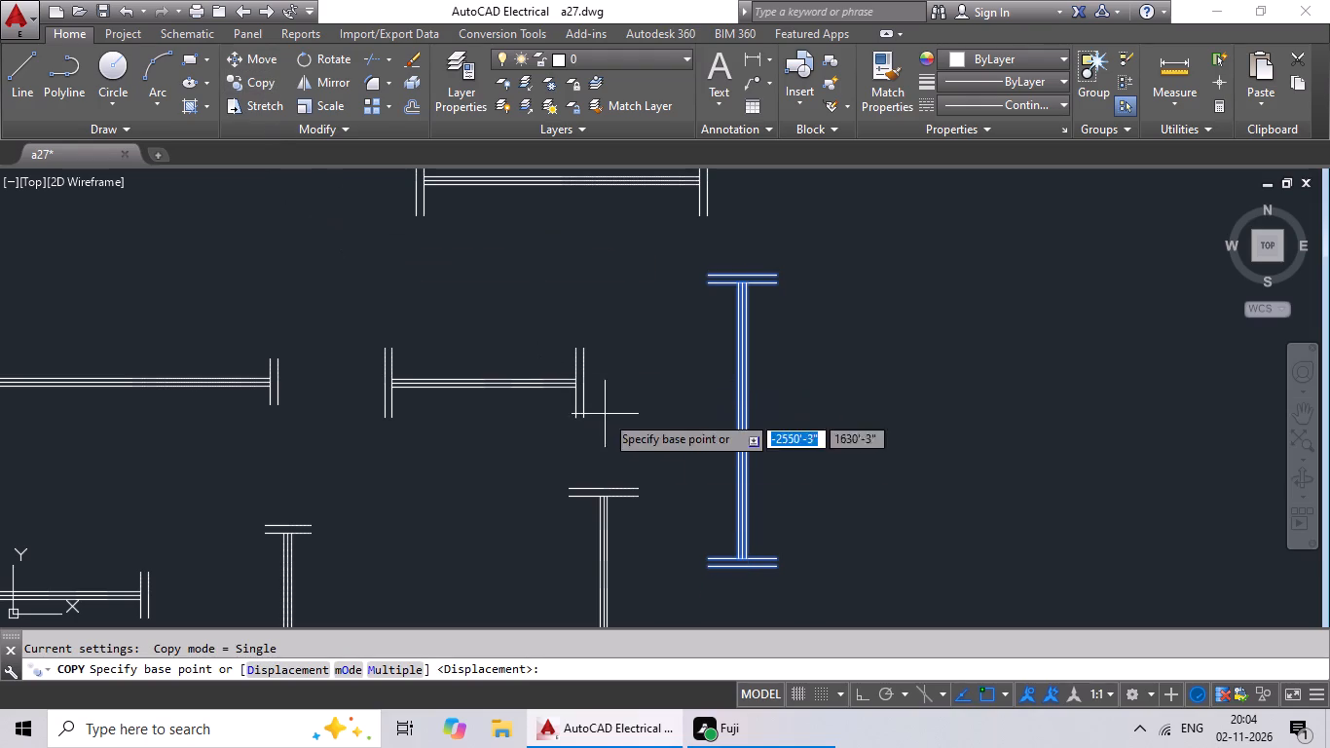
{"action": "scroll", "coordinate": [777, 446], "scroll_direction": "up", "scroll_amount": 2}
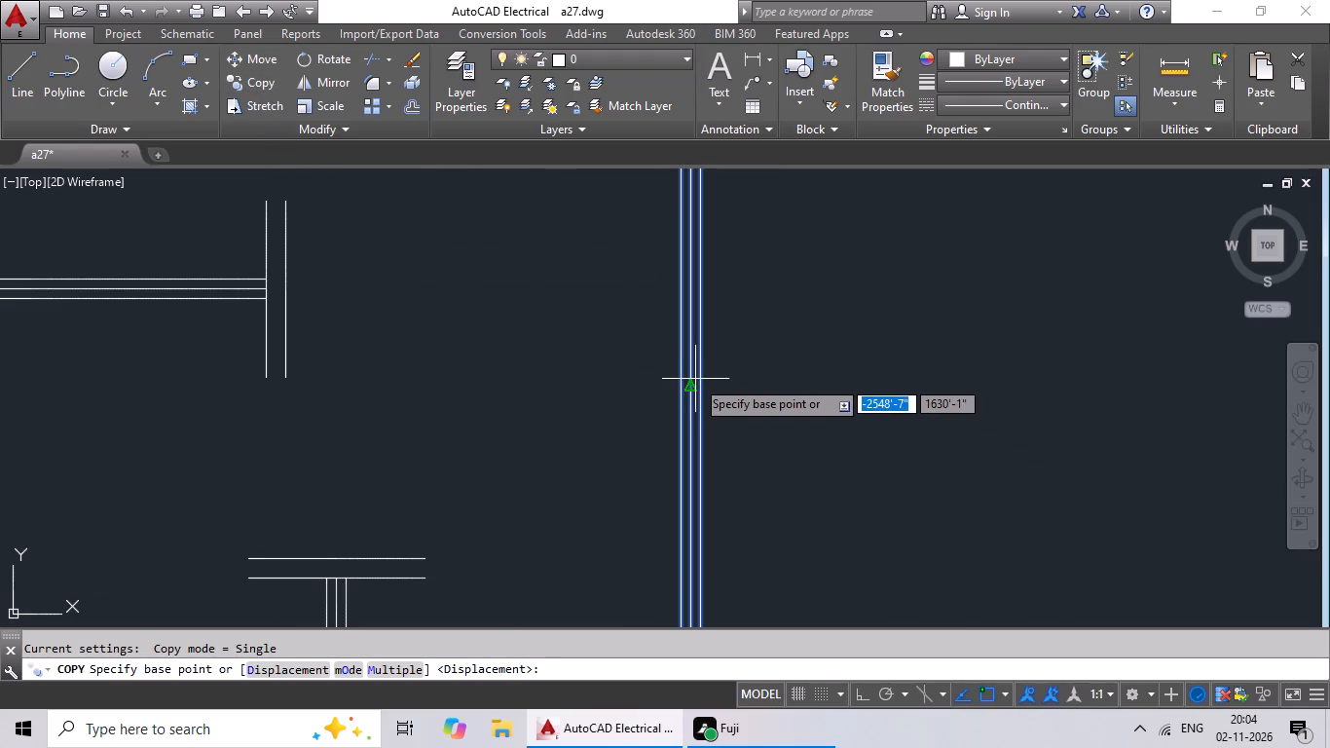
{"action": "left_click_drag", "start_coordinate": [691, 384], "coordinate": [644, 396]}
{"action": "scroll", "coordinate": [313, 408], "scroll_direction": "down", "scroll_amount": 2}
{"action": "middle_click_drag", "start_coordinate": [304, 410], "coordinate": [649, 277]}
{"action": "scroll", "coordinate": [414, 379], "scroll_direction": "down", "scroll_amount": 2}
{"action": "middle_click_drag", "start_coordinate": [373, 408], "coordinate": [757, 289]}
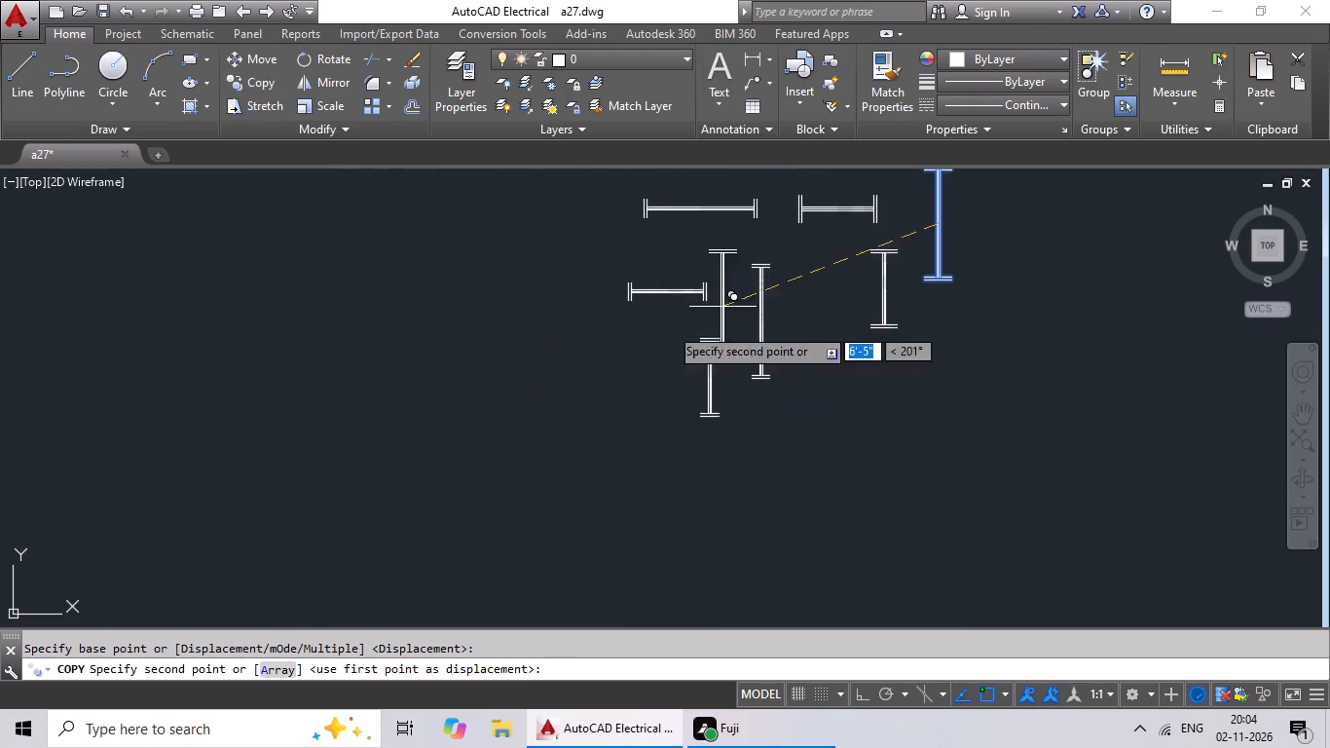
{"action": "middle_click_drag", "start_coordinate": [439, 383], "coordinate": [824, 284]}
{"action": "middle_click_drag", "start_coordinate": [523, 399], "coordinate": [777, 355]}
{"action": "scroll", "coordinate": [625, 397], "scroll_direction": "down", "scroll_amount": 1}
{"action": "middle_click_drag", "start_coordinate": [605, 411], "coordinate": [704, 369]}
{"action": "scroll", "coordinate": [646, 398], "scroll_direction": "down", "scroll_amount": 1}
{"action": "middle_click_drag", "start_coordinate": [590, 430], "coordinate": [739, 343]}
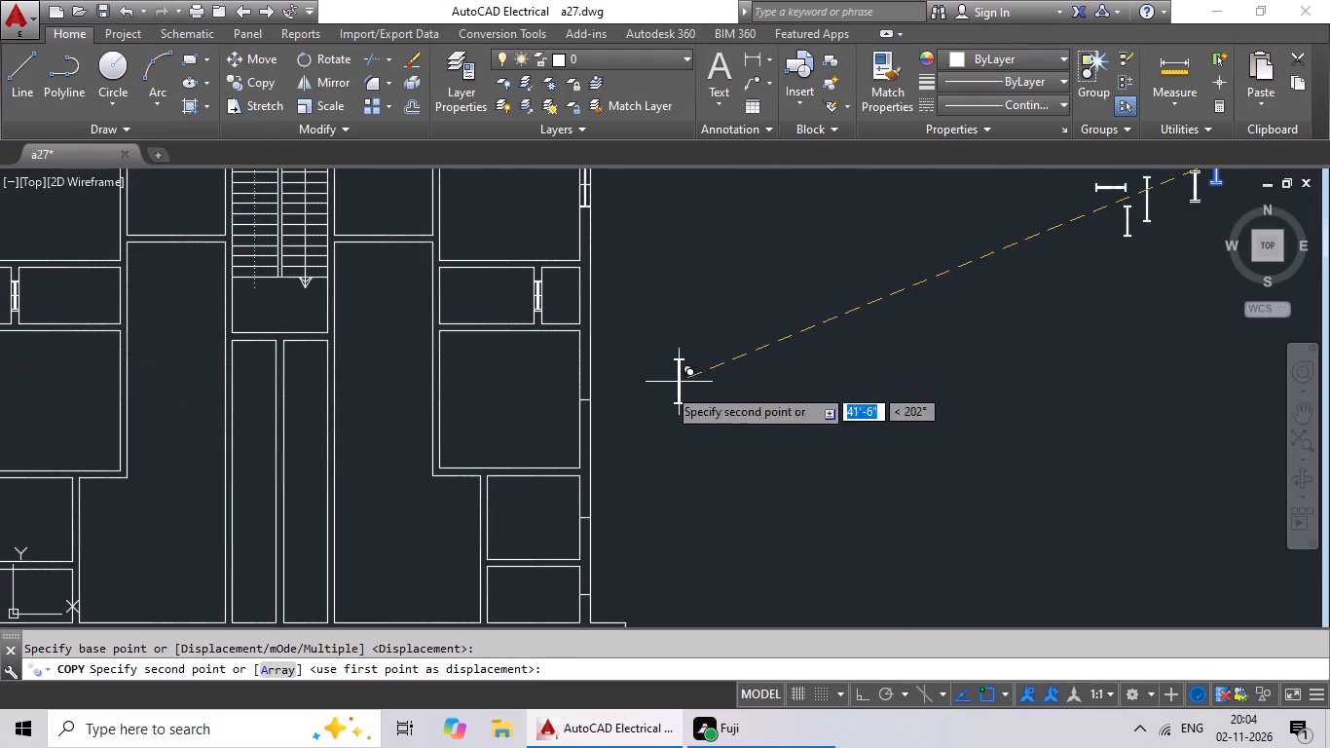
{"action": "scroll", "coordinate": [593, 397], "scroll_direction": "up", "scroll_amount": 5}
{"action": "left_click", "coordinate": [521, 405]}
Copy the longer-ended vertical 3' symbol by its midpoint onto the mark in the outer wall of the middle left room.
{"action": "scroll", "coordinate": [740, 367], "scroll_direction": "down", "scroll_amount": 2}
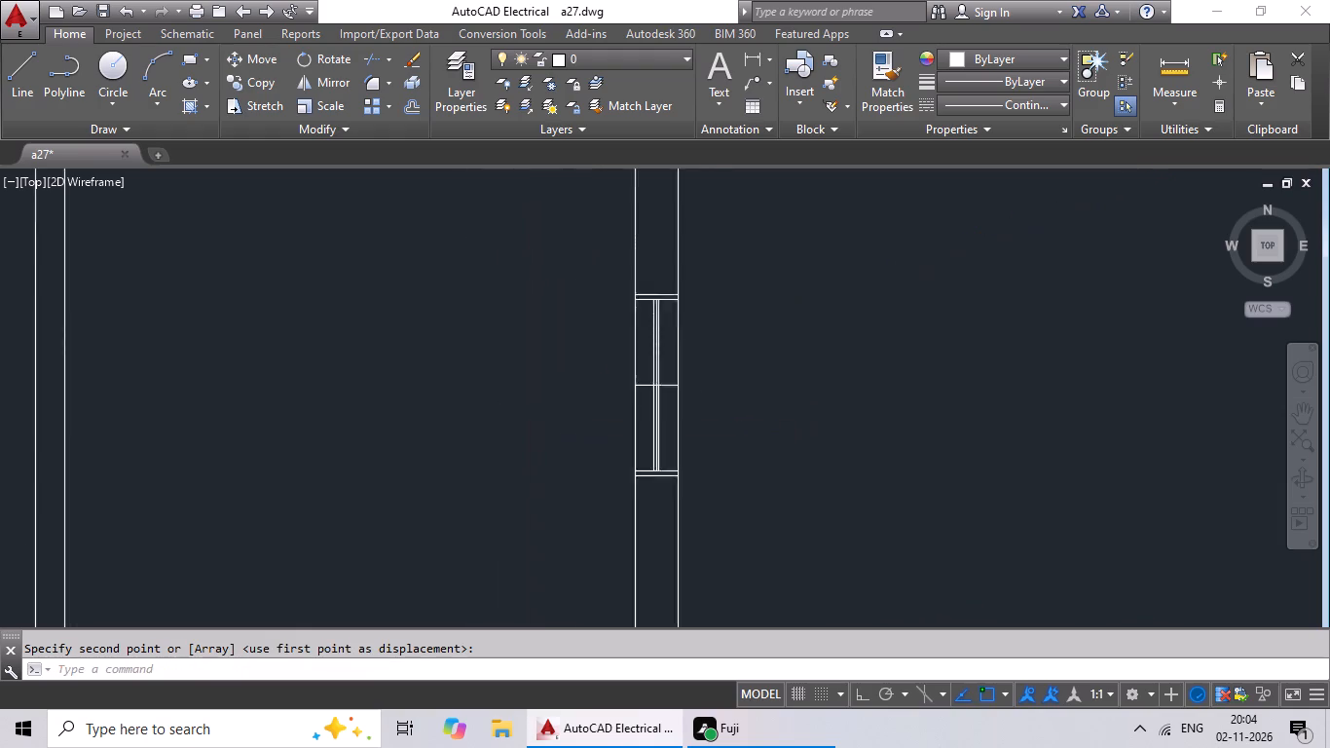
{"action": "scroll", "coordinate": [740, 367], "scroll_direction": "down", "scroll_amount": 4}
{"action": "middle_click_drag", "start_coordinate": [881, 385], "coordinate": [788, 385]}
{"action": "middle_click_drag", "start_coordinate": [855, 377], "coordinate": [712, 405]}
{"action": "middle_click_drag", "start_coordinate": [820, 375], "coordinate": [711, 430]}
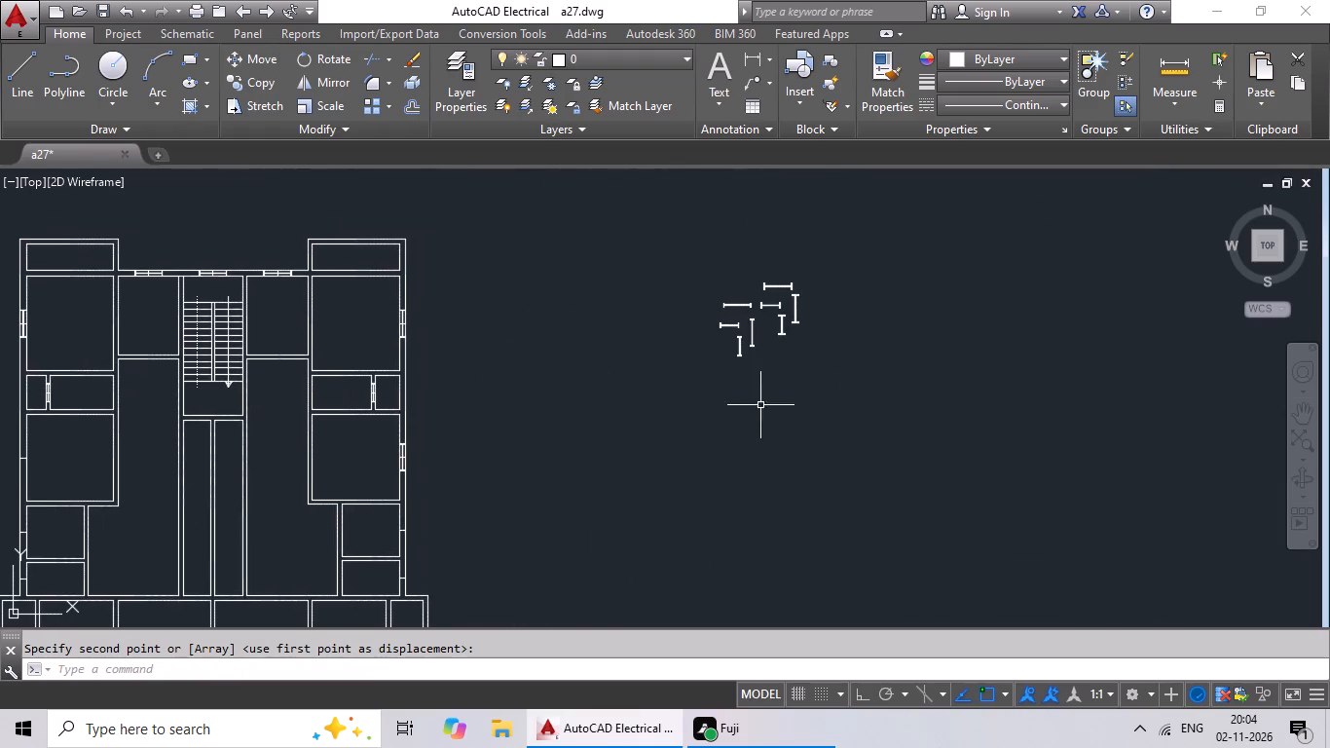
{"action": "scroll", "coordinate": [797, 311], "scroll_direction": "up", "scroll_amount": 5}
{"action": "middle_click_drag", "start_coordinate": [851, 234], "coordinate": [851, 308]}
{"action": "left_click_drag", "start_coordinate": [900, 242], "coordinate": [879, 231]}
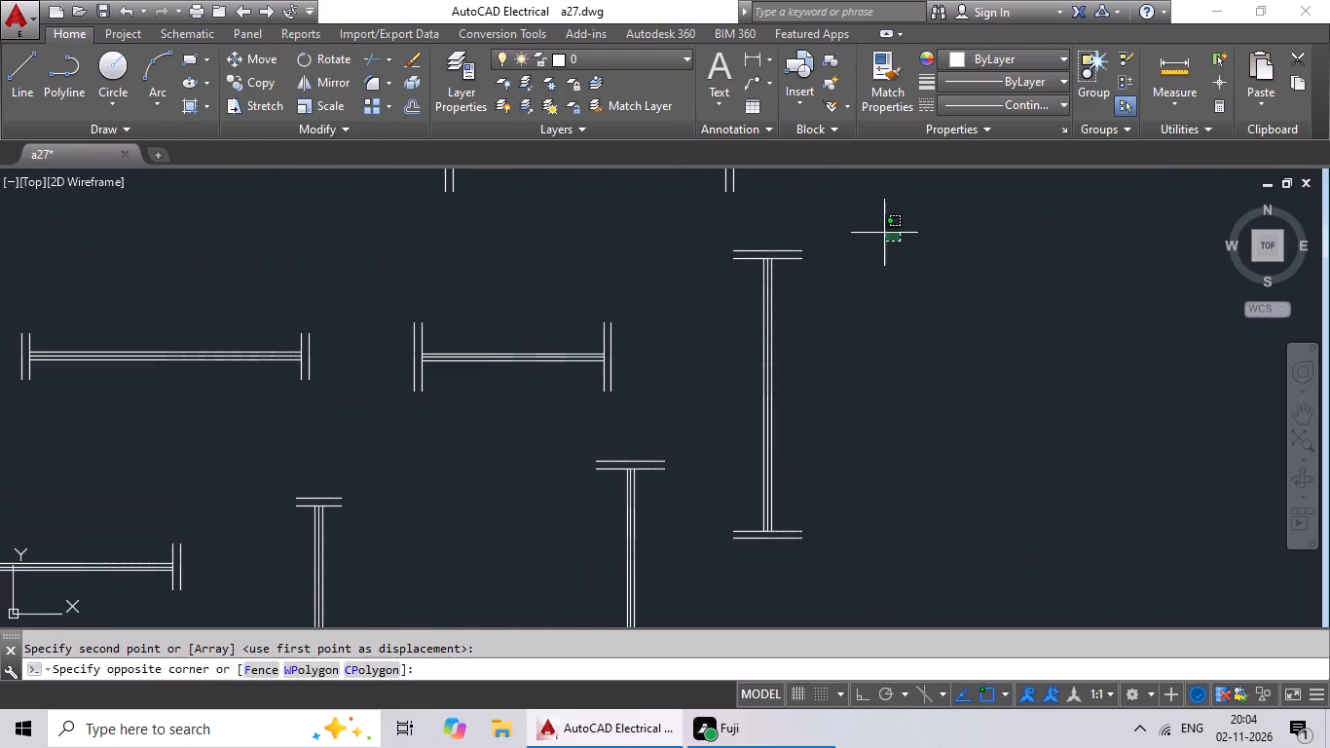
{"action": "left_click_drag", "start_coordinate": [879, 231], "coordinate": [854, 516]}
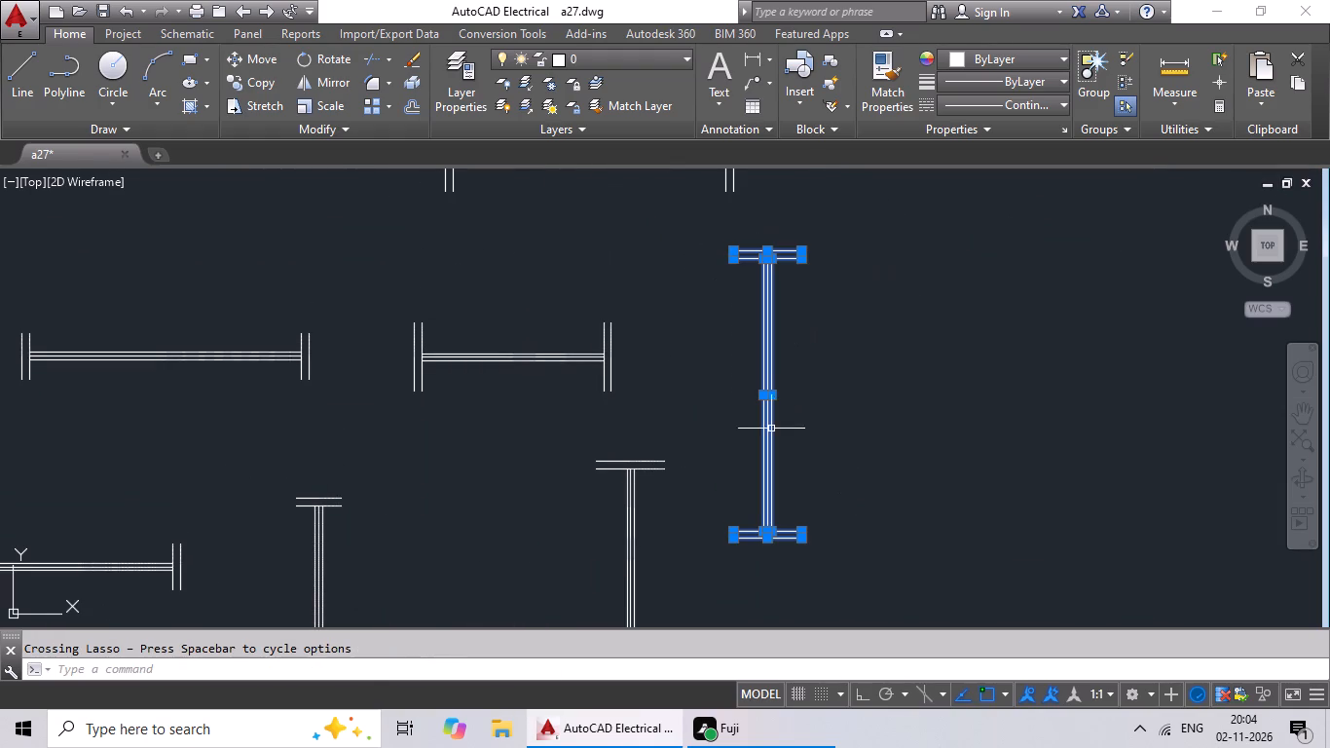
{"action": "left_click", "coordinate": [237, 87]}
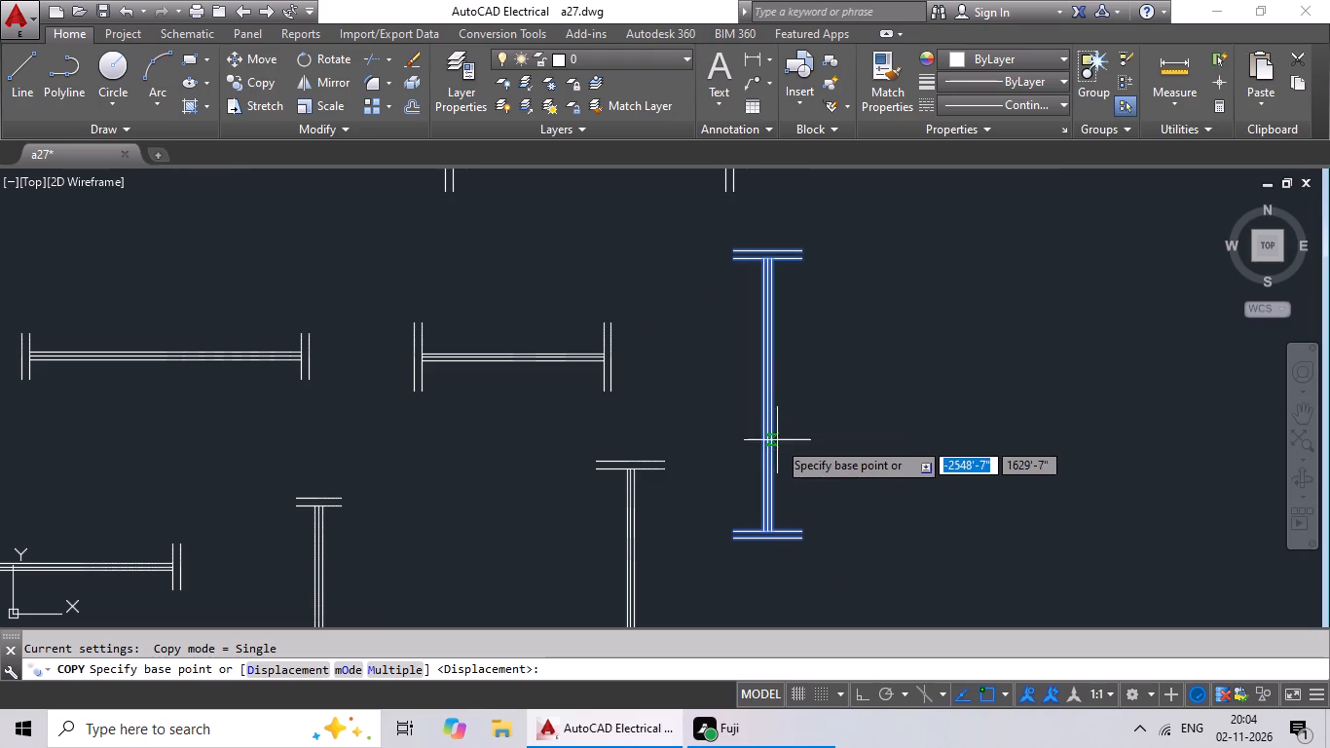
{"action": "scroll", "coordinate": [780, 440], "scroll_direction": "up", "scroll_amount": 2}
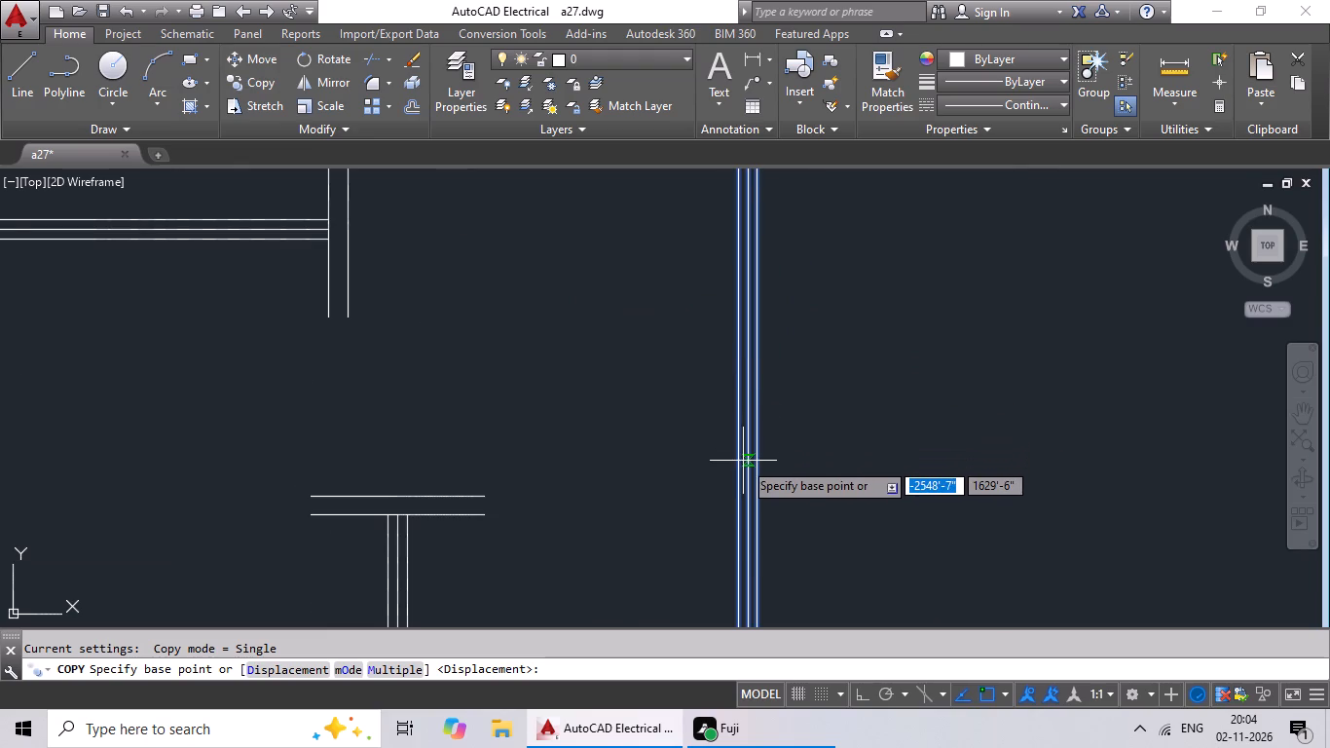
{"action": "scroll", "coordinate": [750, 454], "scroll_direction": "up", "scroll_amount": 2}
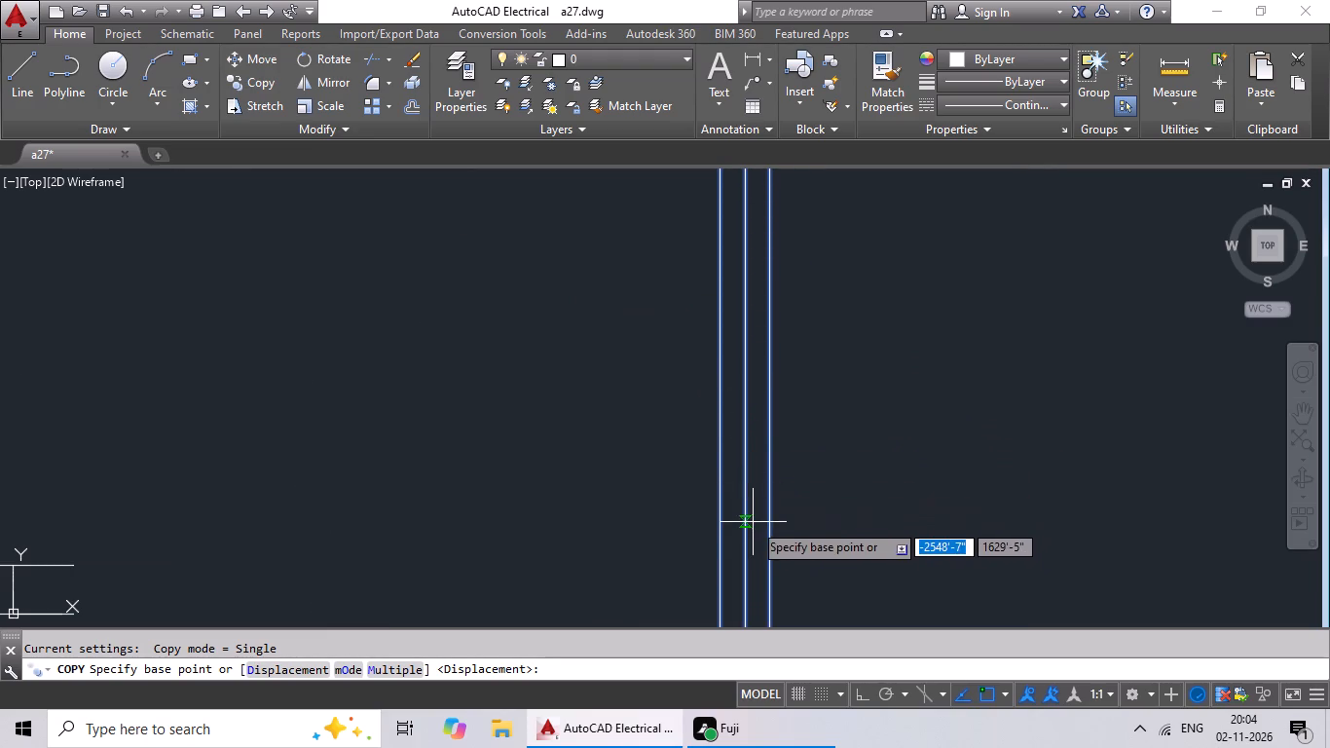
{"action": "scroll", "coordinate": [746, 434], "scroll_direction": "down", "scroll_amount": 2}
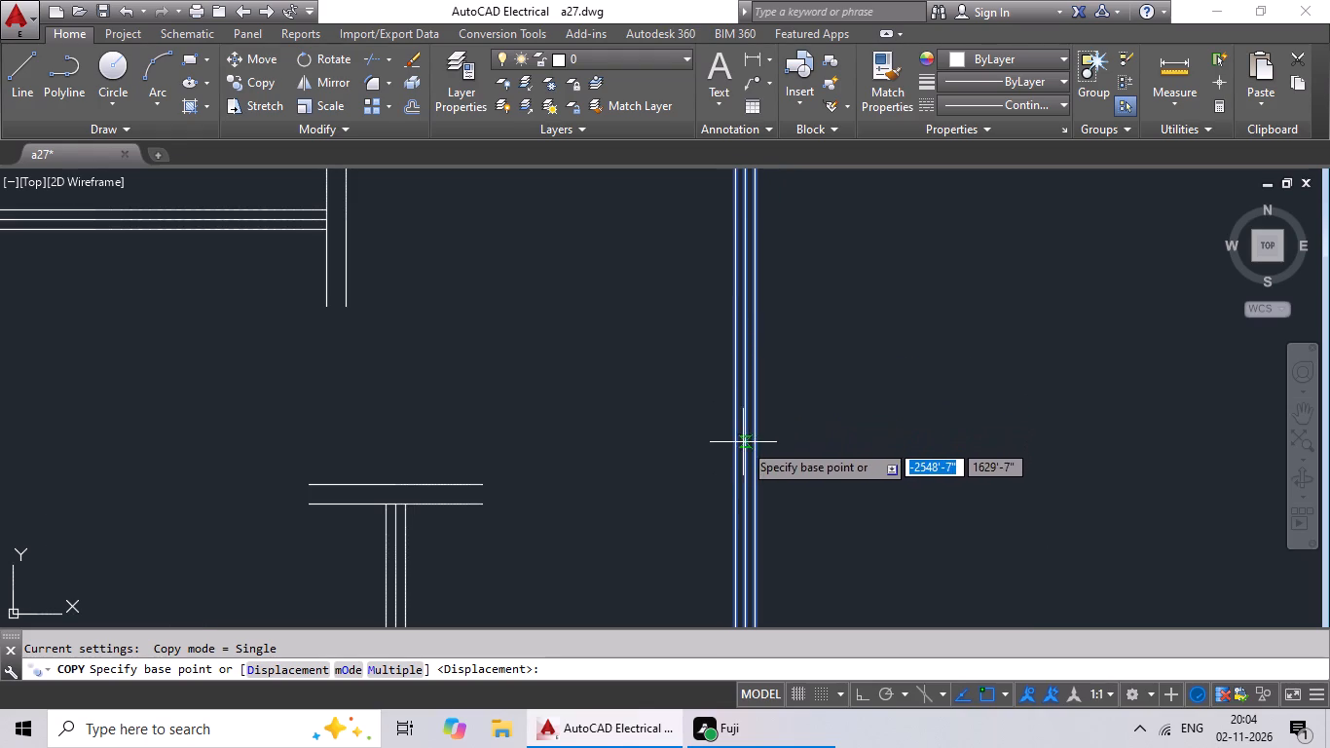
{"action": "scroll", "coordinate": [747, 490], "scroll_direction": "down", "scroll_amount": 2}
{"action": "scroll", "coordinate": [745, 405], "scroll_direction": "up", "scroll_amount": 2}
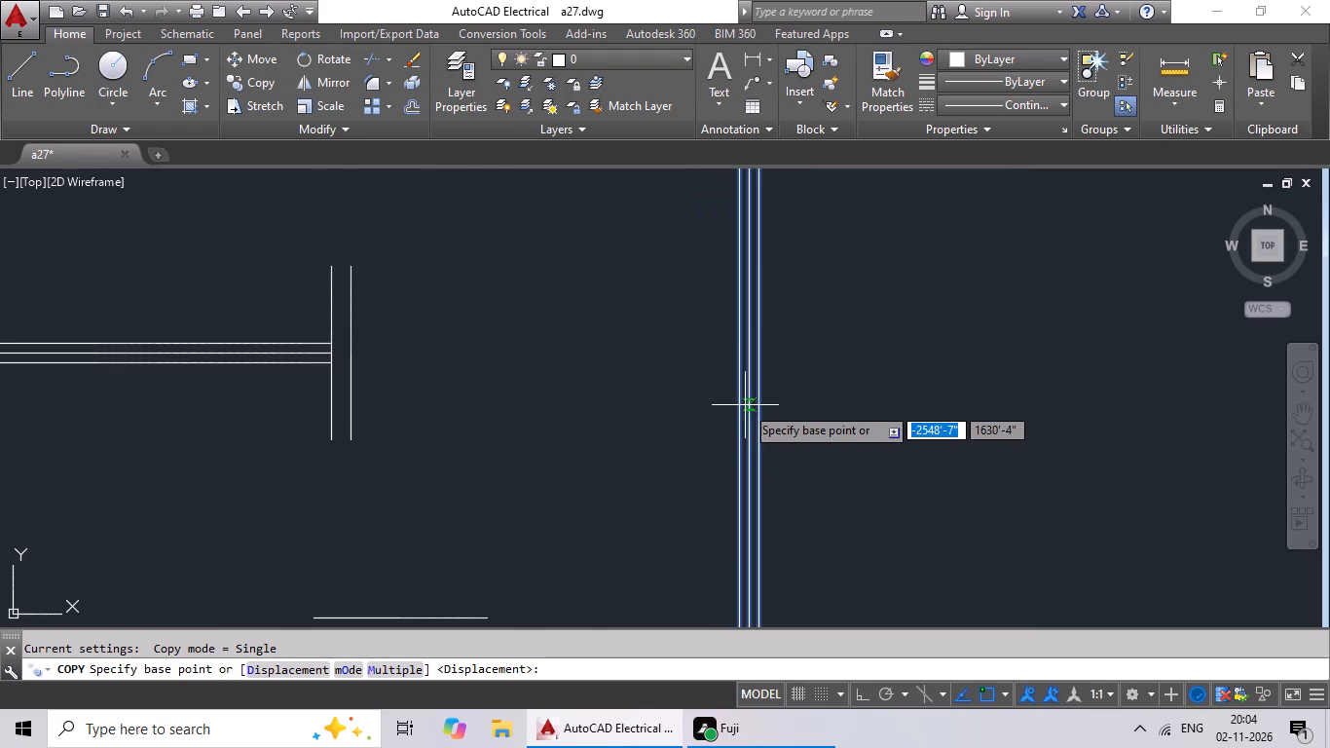
{"action": "left_click", "coordinate": [750, 452]}
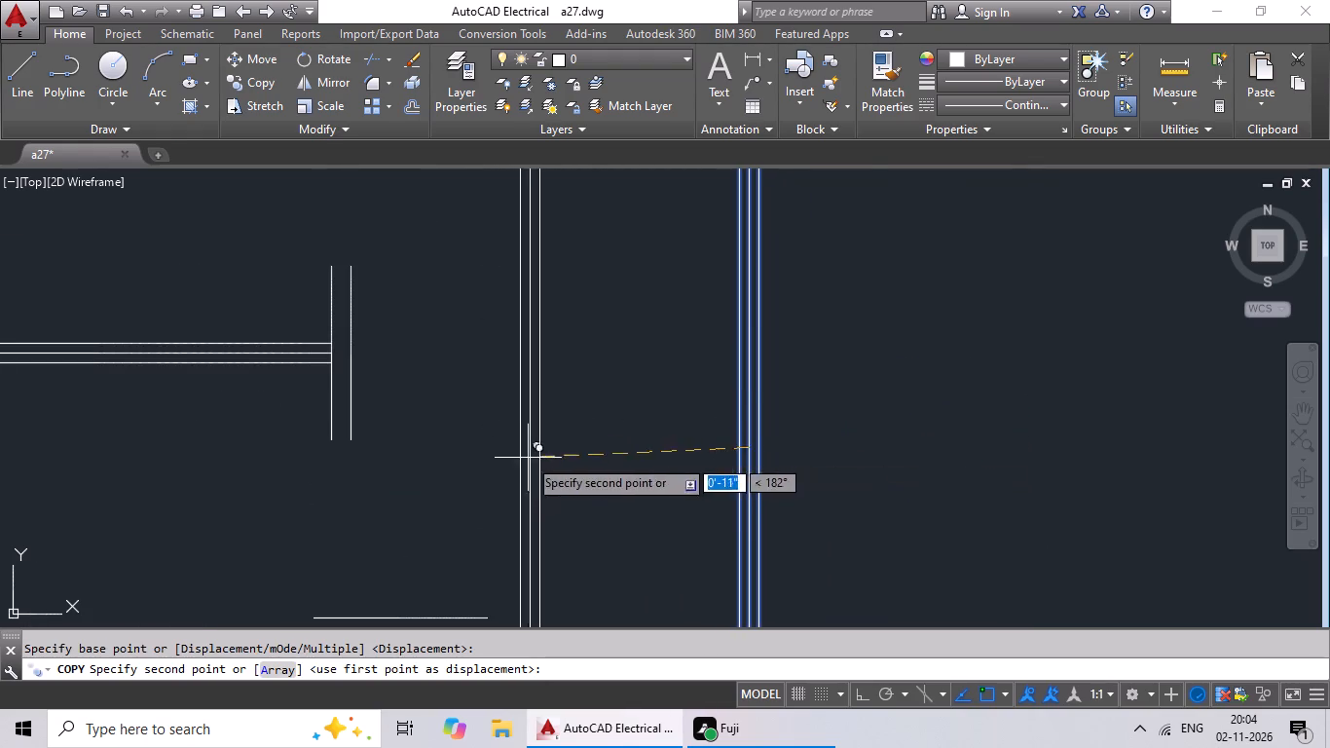
{"action": "scroll", "coordinate": [515, 462], "scroll_direction": "down", "scroll_amount": 3}
{"action": "middle_click_drag", "start_coordinate": [481, 464], "coordinate": [789, 335]}
{"action": "scroll", "coordinate": [318, 474], "scroll_direction": "down", "scroll_amount": 1}
{"action": "middle_click_drag", "start_coordinate": [317, 474], "coordinate": [589, 357]}
{"action": "middle_click_drag", "start_coordinate": [342, 430], "coordinate": [655, 328]}
{"action": "middle_click_drag", "start_coordinate": [304, 465], "coordinate": [606, 404]}
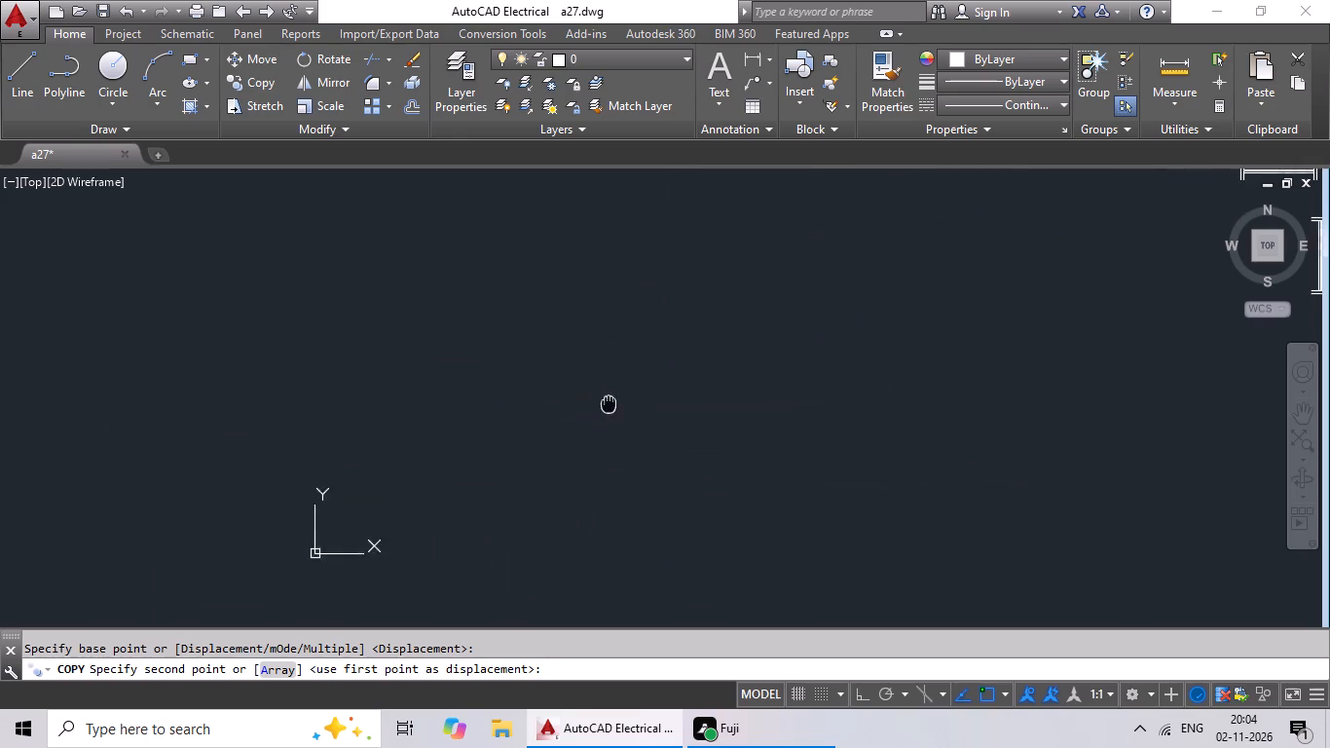
{"action": "middle_click_drag", "start_coordinate": [230, 522], "coordinate": [550, 413]}
{"action": "middle_click_drag", "start_coordinate": [401, 465], "coordinate": [854, 281]}
{"action": "scroll", "coordinate": [686, 390], "scroll_direction": "down", "scroll_amount": 2}
{"action": "middle_click_drag", "start_coordinate": [627, 445], "coordinate": [764, 351]}
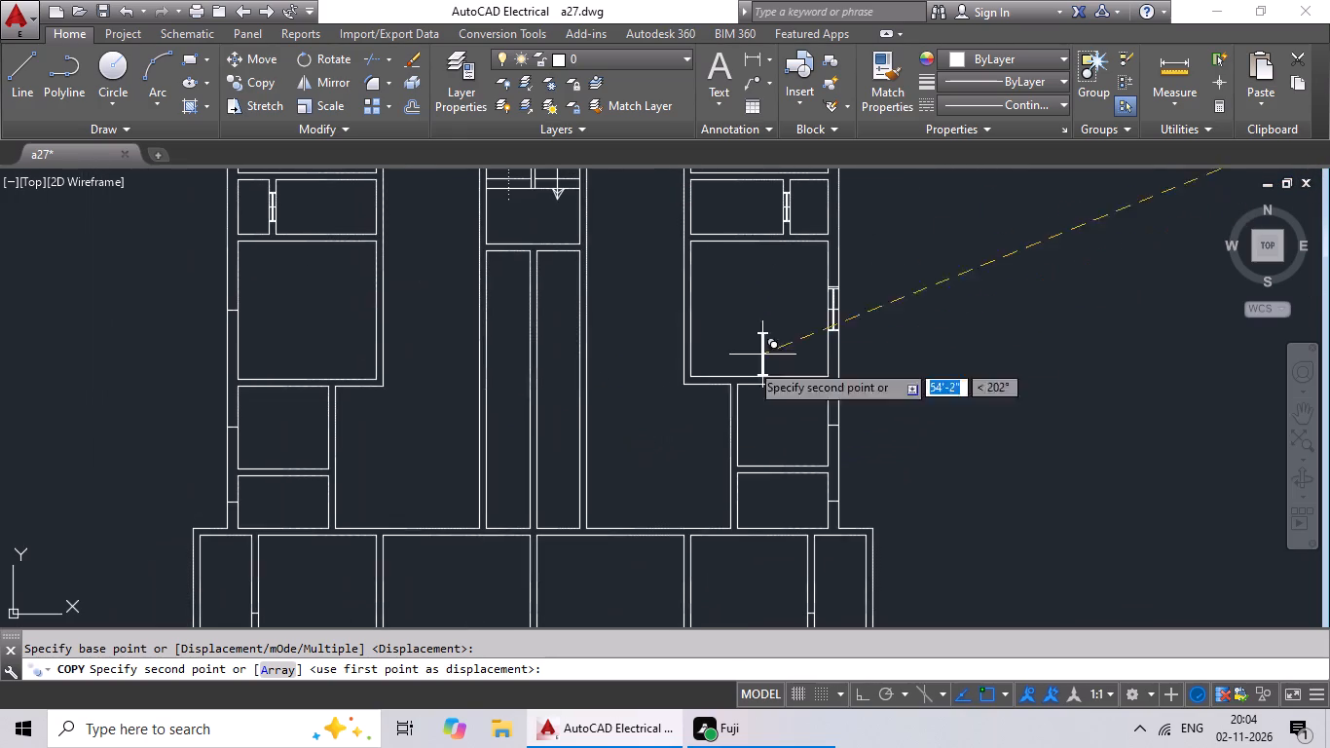
{"action": "middle_click_drag", "start_coordinate": [277, 310], "coordinate": [468, 349]}
{"action": "scroll", "coordinate": [429, 348], "scroll_direction": "up", "scroll_amount": 5}
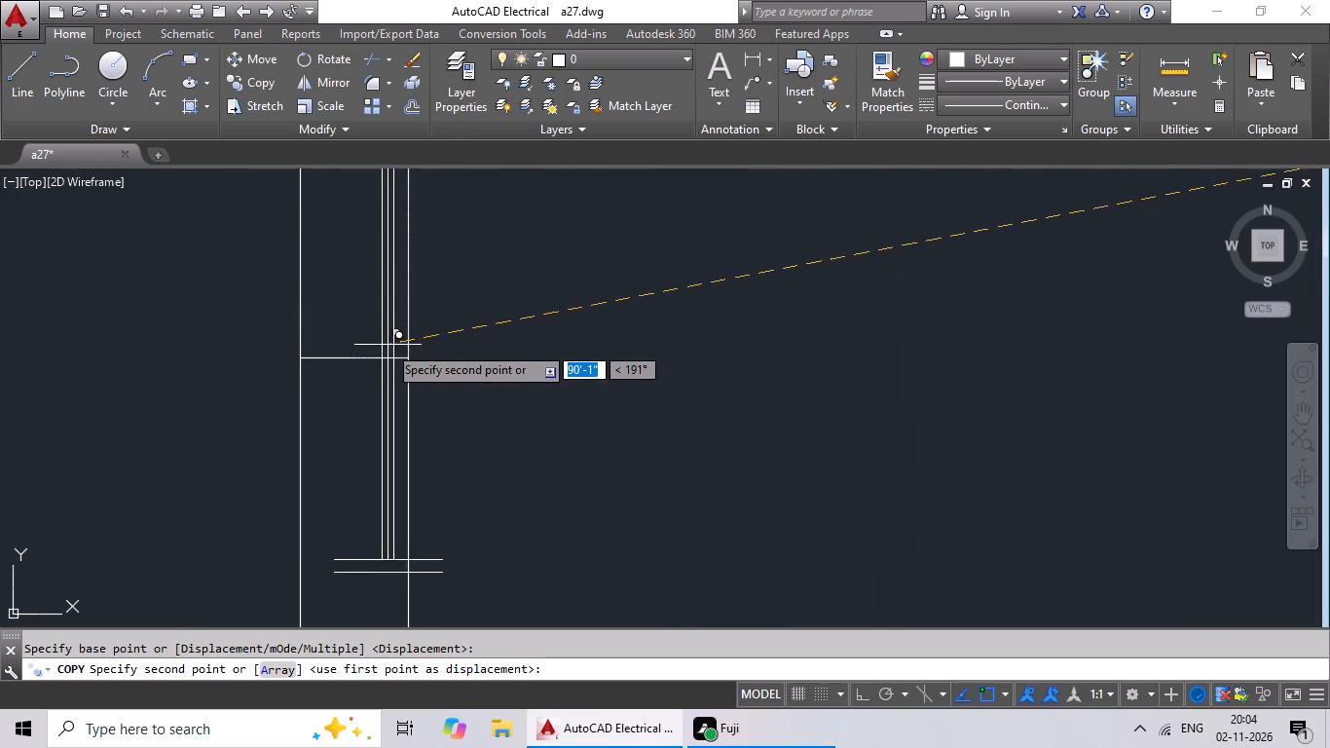
{"action": "left_click", "coordinate": [352, 353]}
Locate the vertical window symbols beside the plan for the next copy onto the remaining wall marks.
{"action": "scroll", "coordinate": [700, 295], "scroll_direction": "down", "scroll_amount": 4}
{"action": "middle_click_drag", "start_coordinate": [726, 306], "coordinate": [534, 256]}
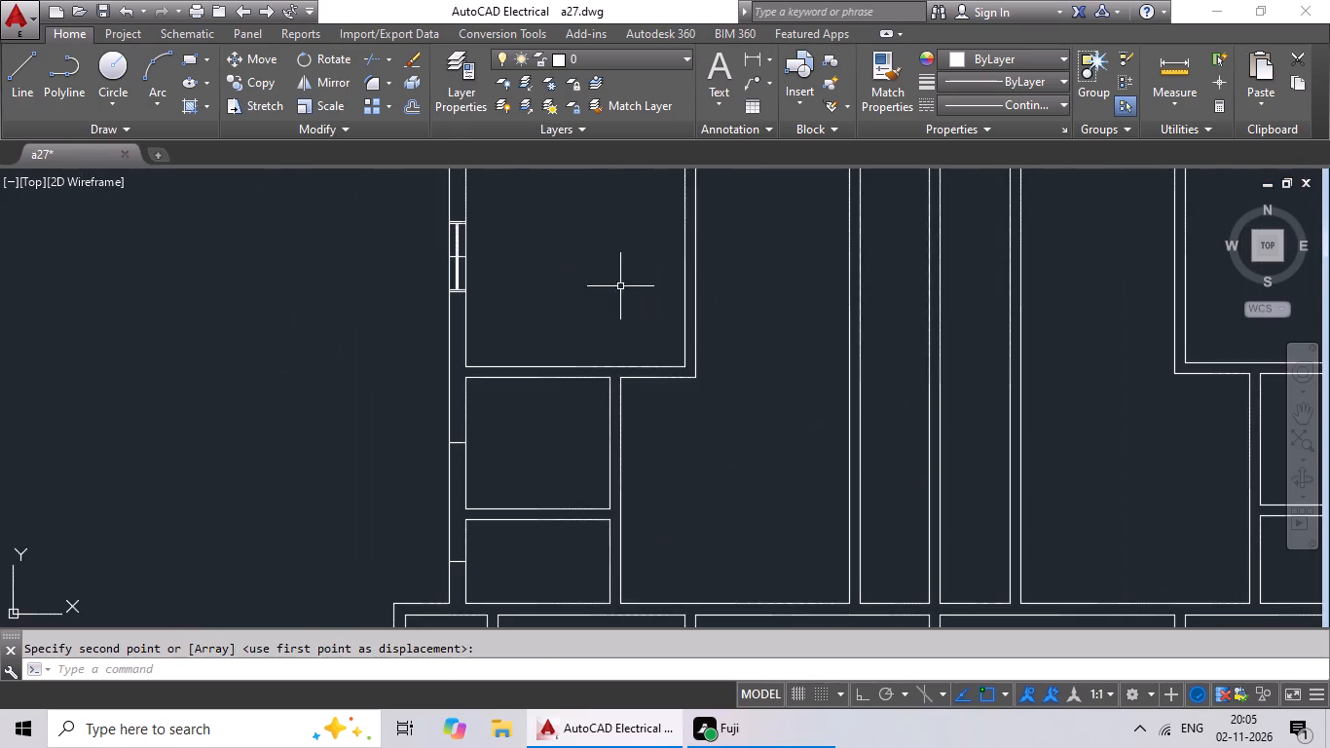
{"action": "middle_click_drag", "start_coordinate": [639, 288], "coordinate": [446, 268]}
{"action": "scroll", "coordinate": [724, 323], "scroll_direction": "down", "scroll_amount": 2}
{"action": "middle_click_drag", "start_coordinate": [788, 333], "coordinate": [617, 333]}
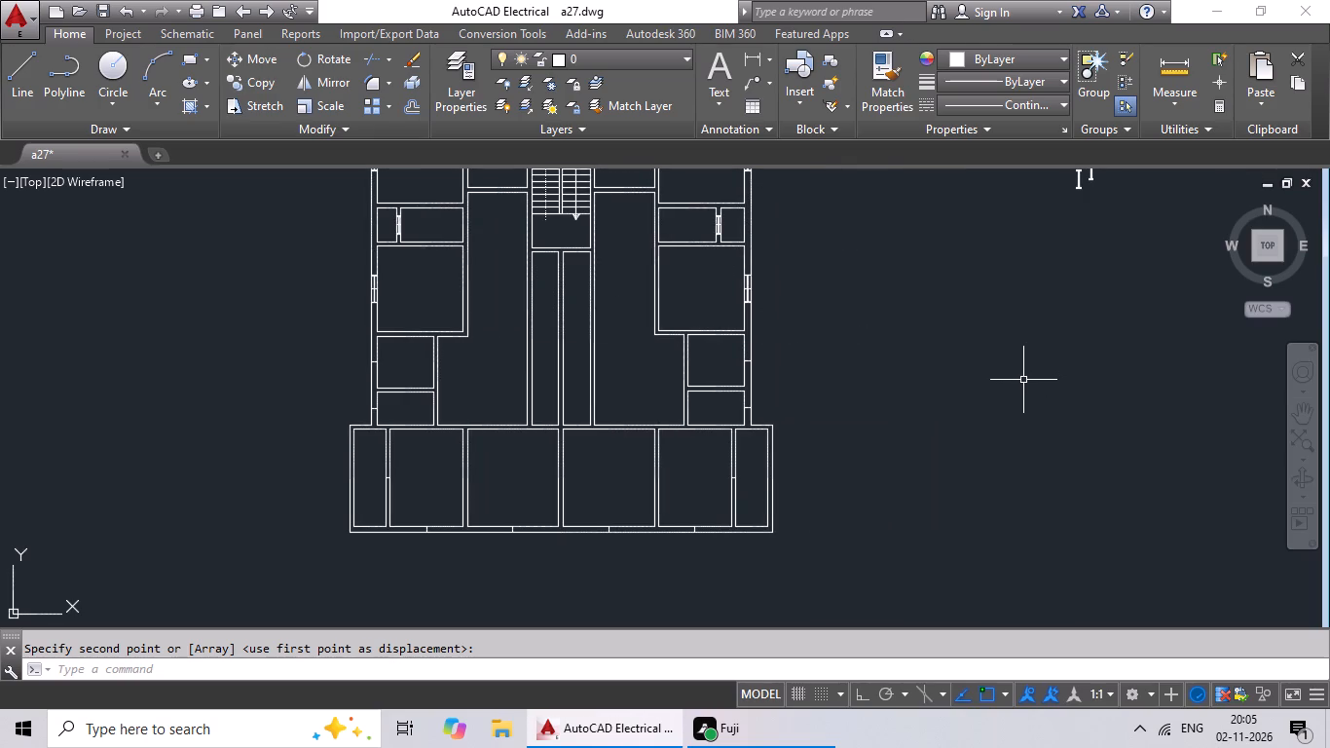
{"action": "scroll", "coordinate": [1020, 380], "scroll_direction": "down", "scroll_amount": 2}
{"action": "middle_click_drag", "start_coordinate": [1007, 364], "coordinate": [783, 409]}
{"action": "scroll", "coordinate": [805, 352], "scroll_direction": "up", "scroll_amount": 2}
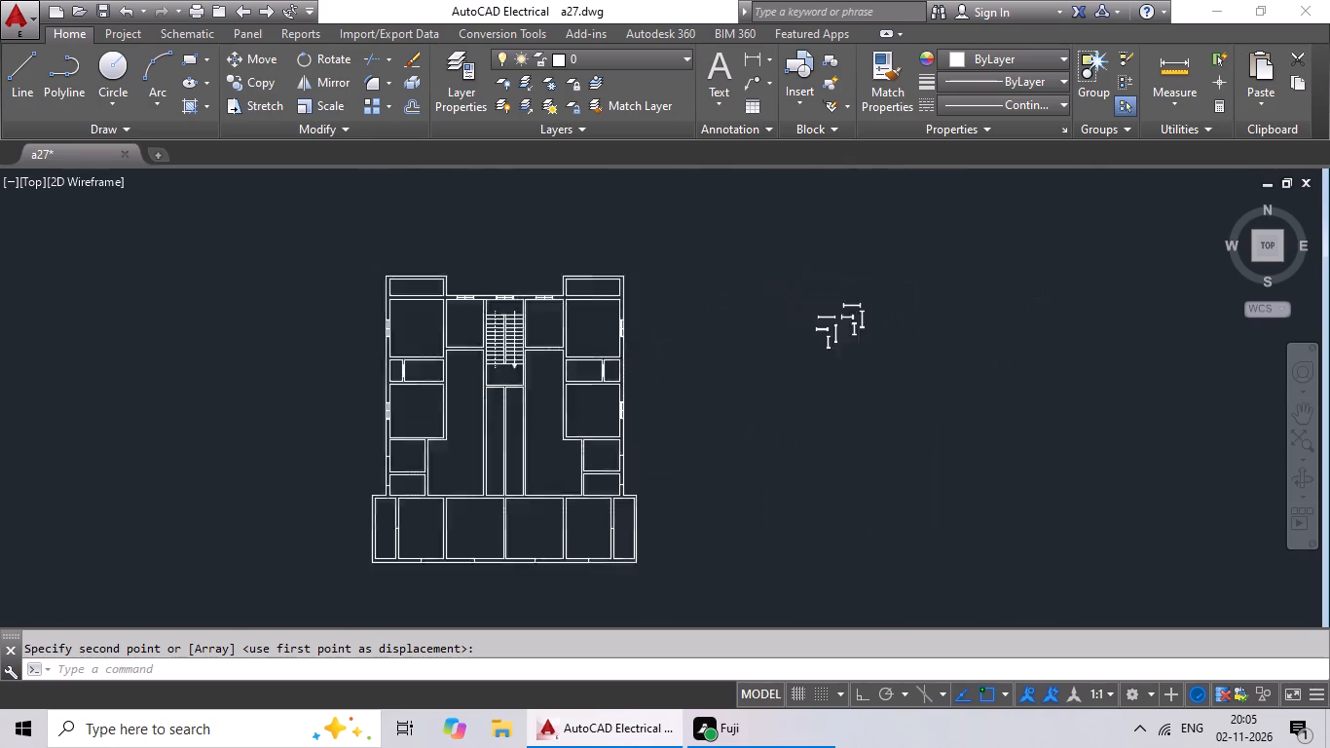
{"action": "scroll", "coordinate": [805, 352], "scroll_direction": "up", "scroll_amount": 2}
{"action": "middle_click_drag", "start_coordinate": [921, 344], "coordinate": [741, 428]}
{"action": "scroll", "coordinate": [768, 355], "scroll_direction": "up", "scroll_amount": 2}
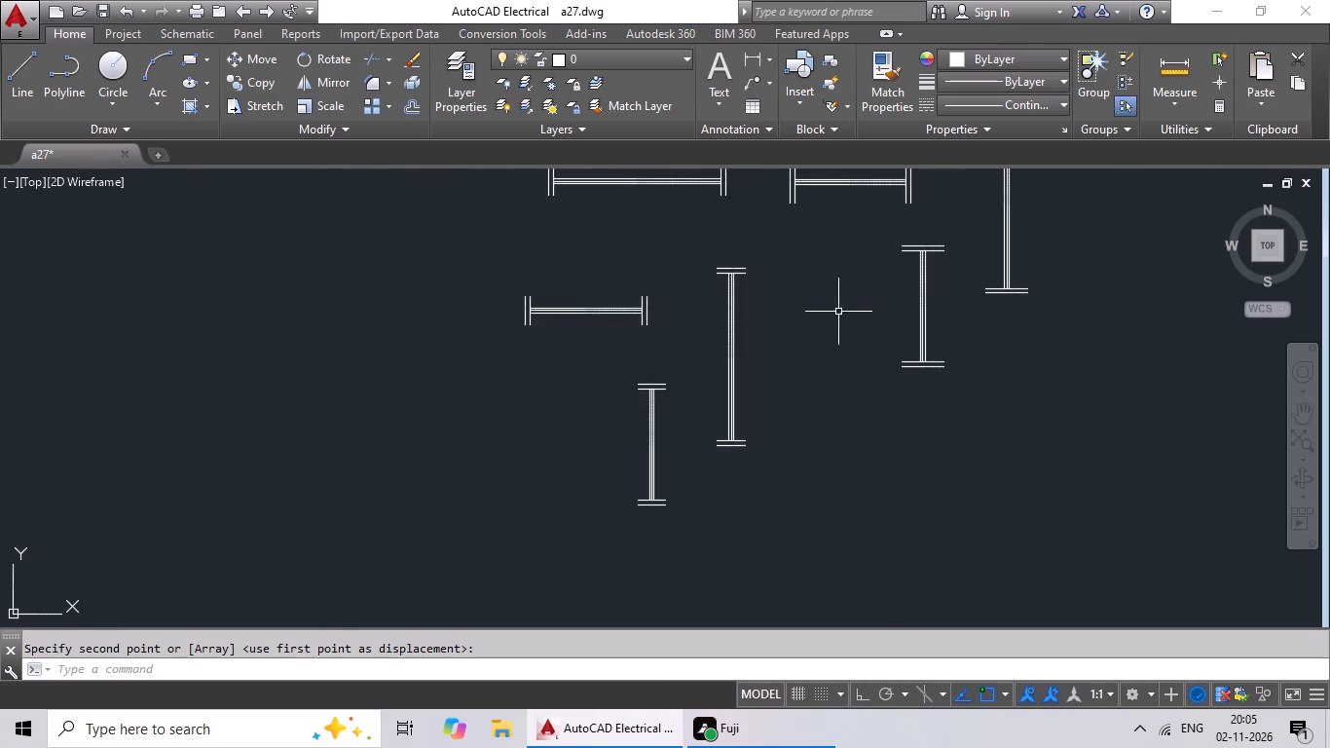
{"action": "middle_click_drag", "start_coordinate": [897, 362], "coordinate": [779, 430]}
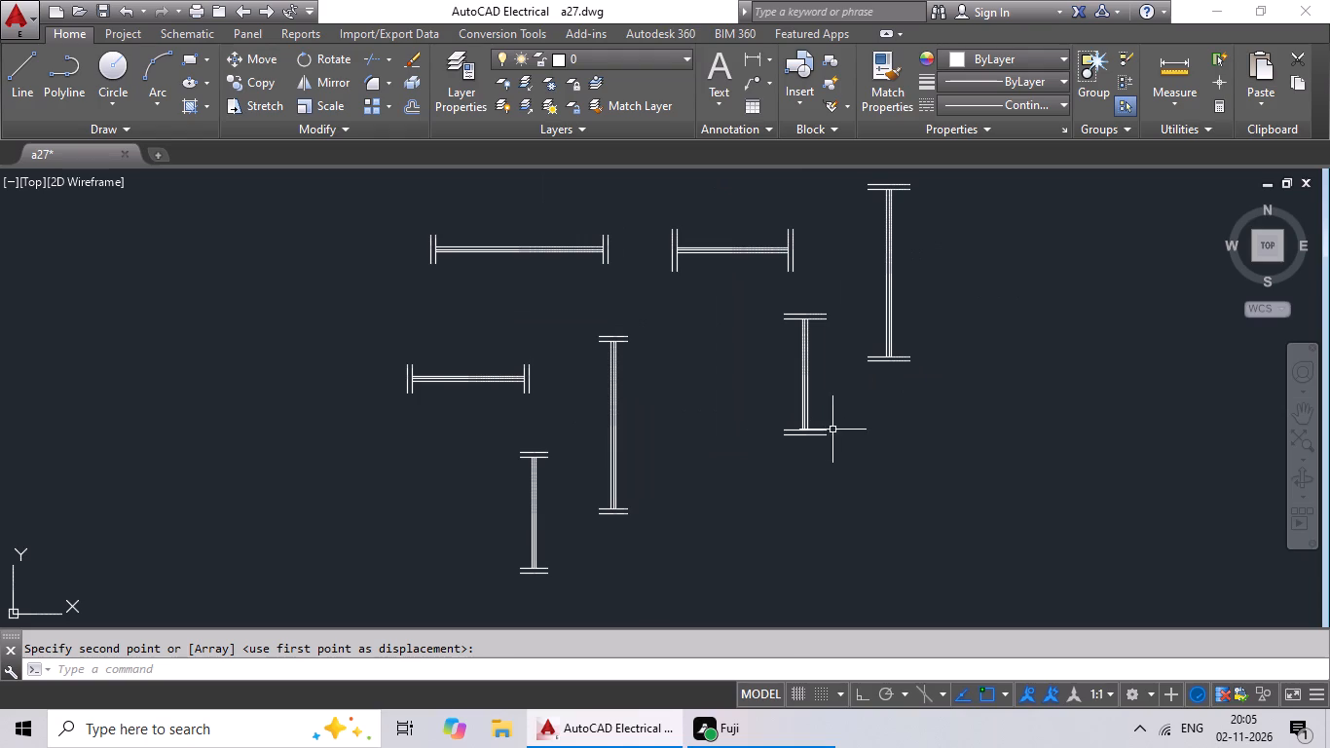
{"action": "middle_click_drag", "start_coordinate": [827, 429], "coordinate": [727, 461]}
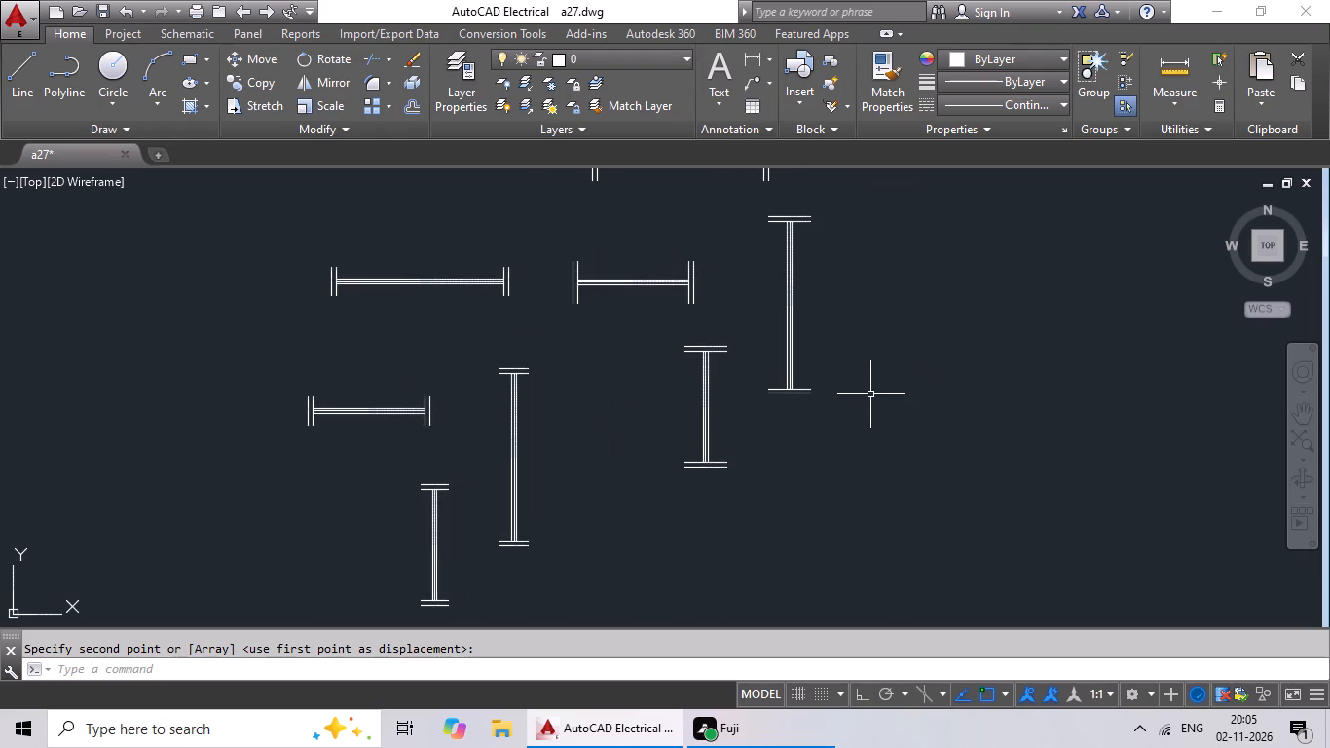
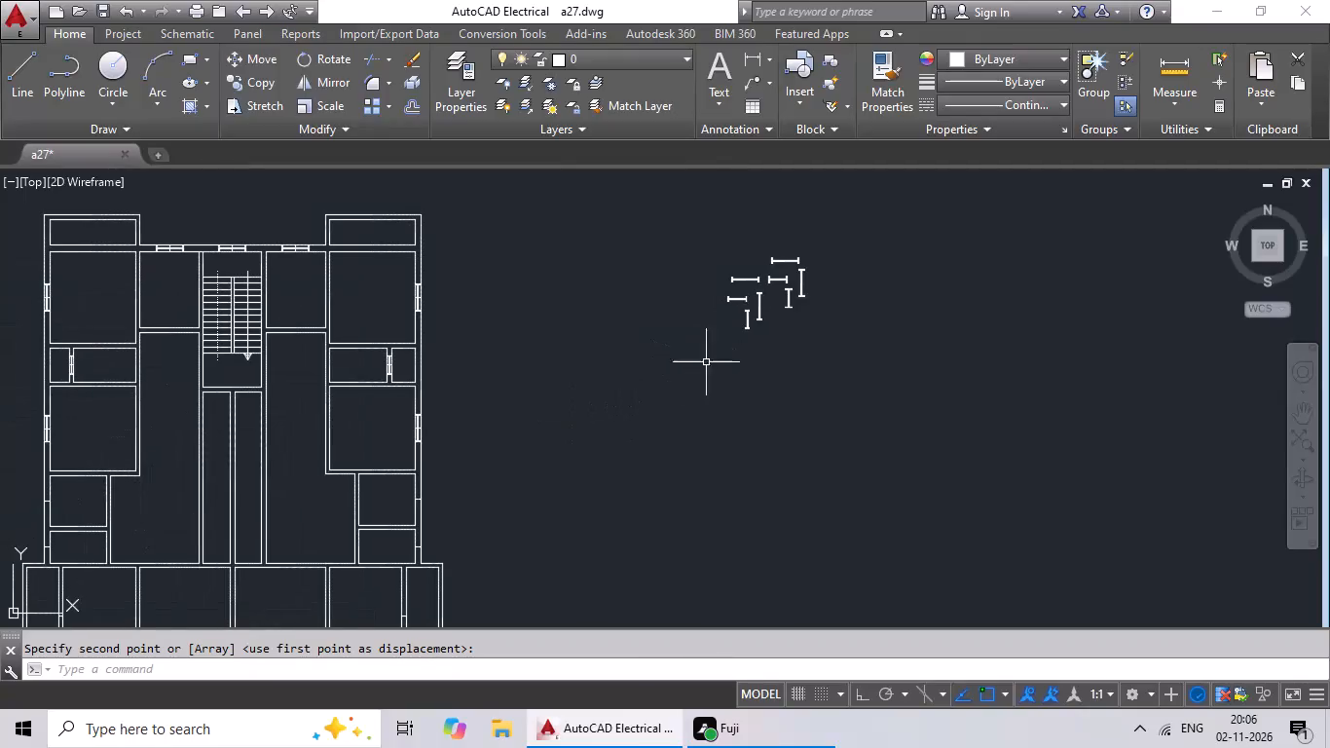
Copy the longer-ended vertical 3' symbol by its midpoint onto the outer-wall mark of the upper small room at the plan's lower right.
{"action": "middle_click_drag", "start_coordinate": [744, 330], "coordinate": [778, 318]}
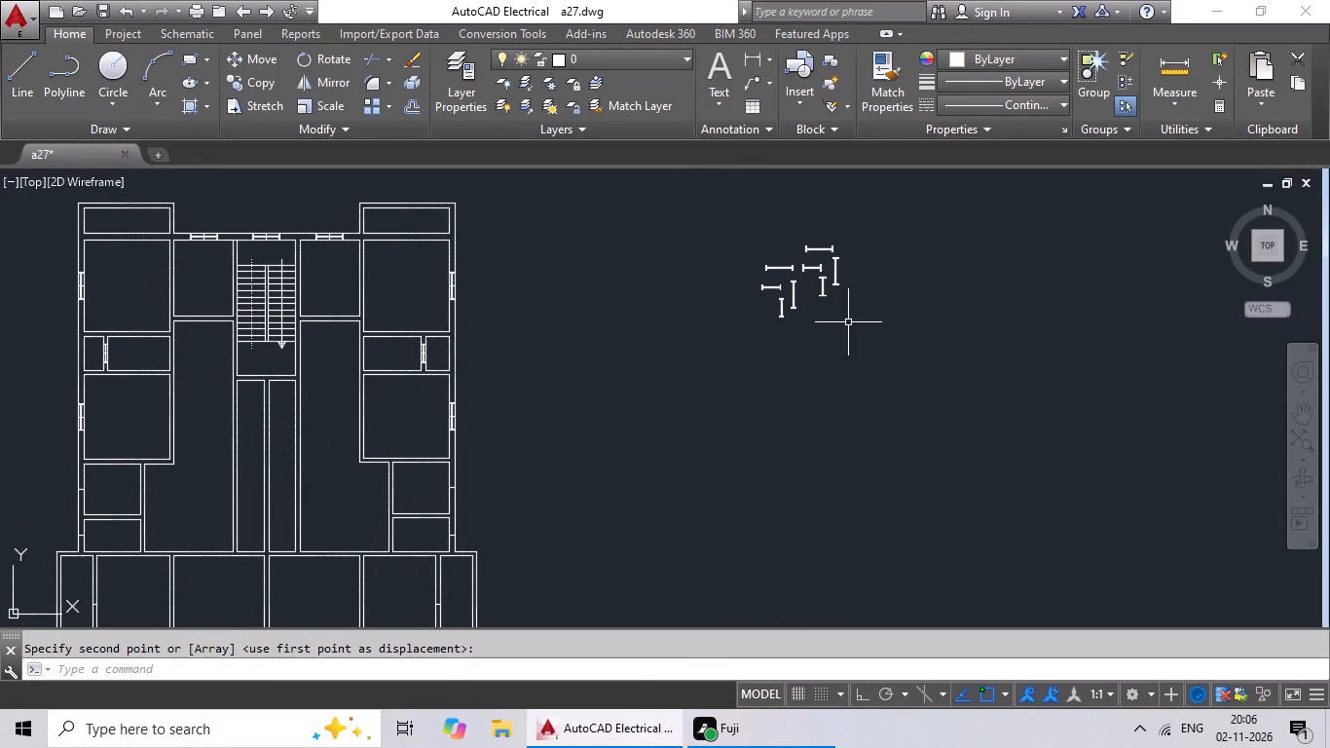
{"action": "middle_click_drag", "start_coordinate": [869, 308], "coordinate": [814, 332]}
{"action": "scroll", "coordinate": [823, 338], "scroll_direction": "down", "scroll_amount": 3}
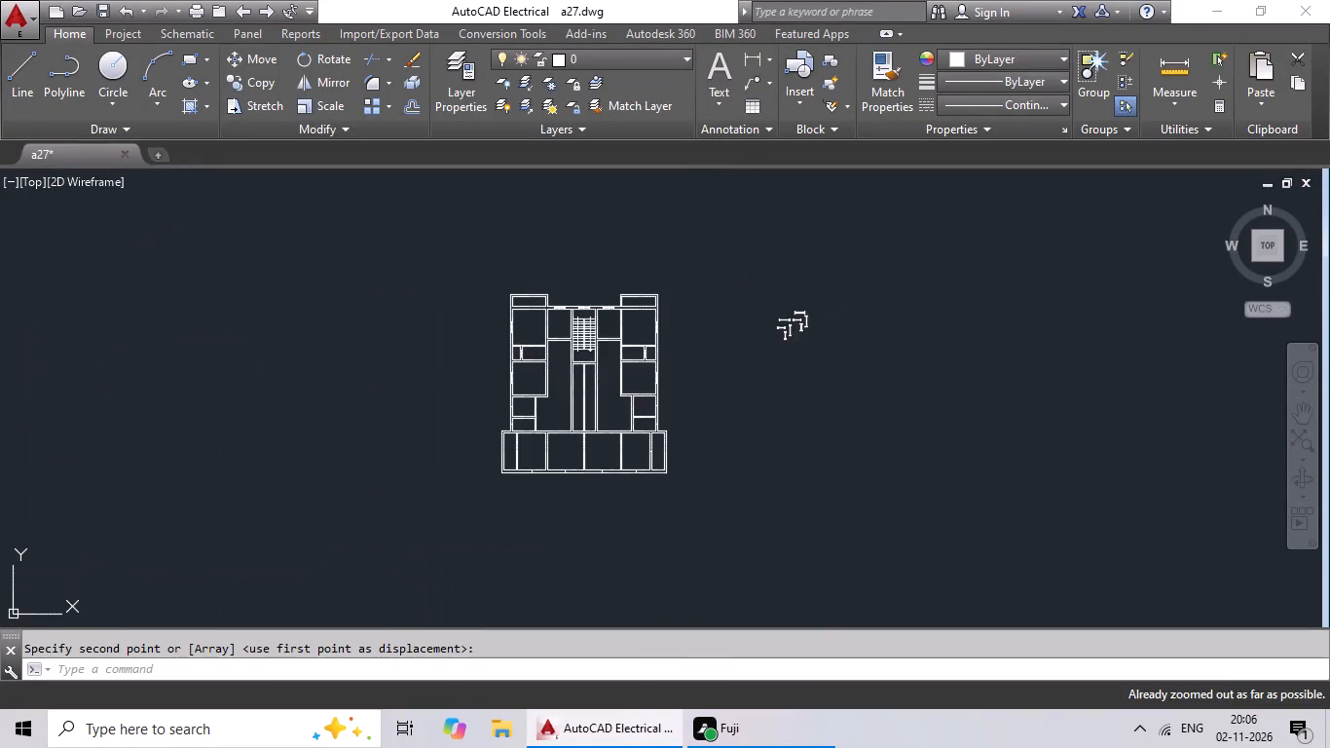
{"action": "middle_click_drag", "start_coordinate": [823, 337], "coordinate": [700, 359]}
{"action": "scroll", "coordinate": [631, 383], "scroll_direction": "up", "scroll_amount": 2}
{"action": "middle_click_drag", "start_coordinate": [708, 364], "coordinate": [865, 295]}
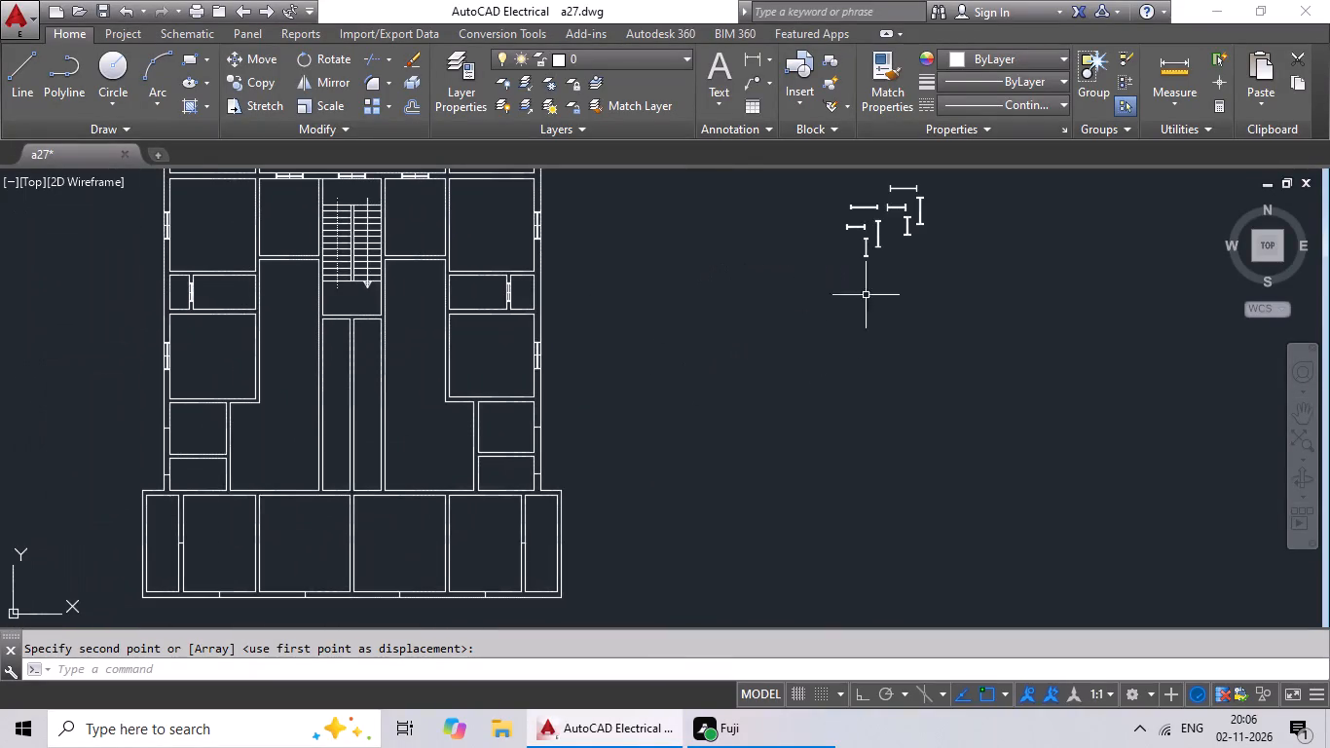
{"action": "middle_click_drag", "start_coordinate": [852, 325], "coordinate": [675, 364]}
{"action": "middle_click_drag", "start_coordinate": [793, 325], "coordinate": [698, 390]}
{"action": "middle_click_drag", "start_coordinate": [661, 358], "coordinate": [697, 325]}
{"action": "scroll", "coordinate": [692, 280], "scroll_direction": "up", "scroll_amount": 4}
{"action": "middle_click_drag", "start_coordinate": [711, 236], "coordinate": [712, 333]}
{"action": "left_click_drag", "start_coordinate": [725, 263], "coordinate": [693, 262]}
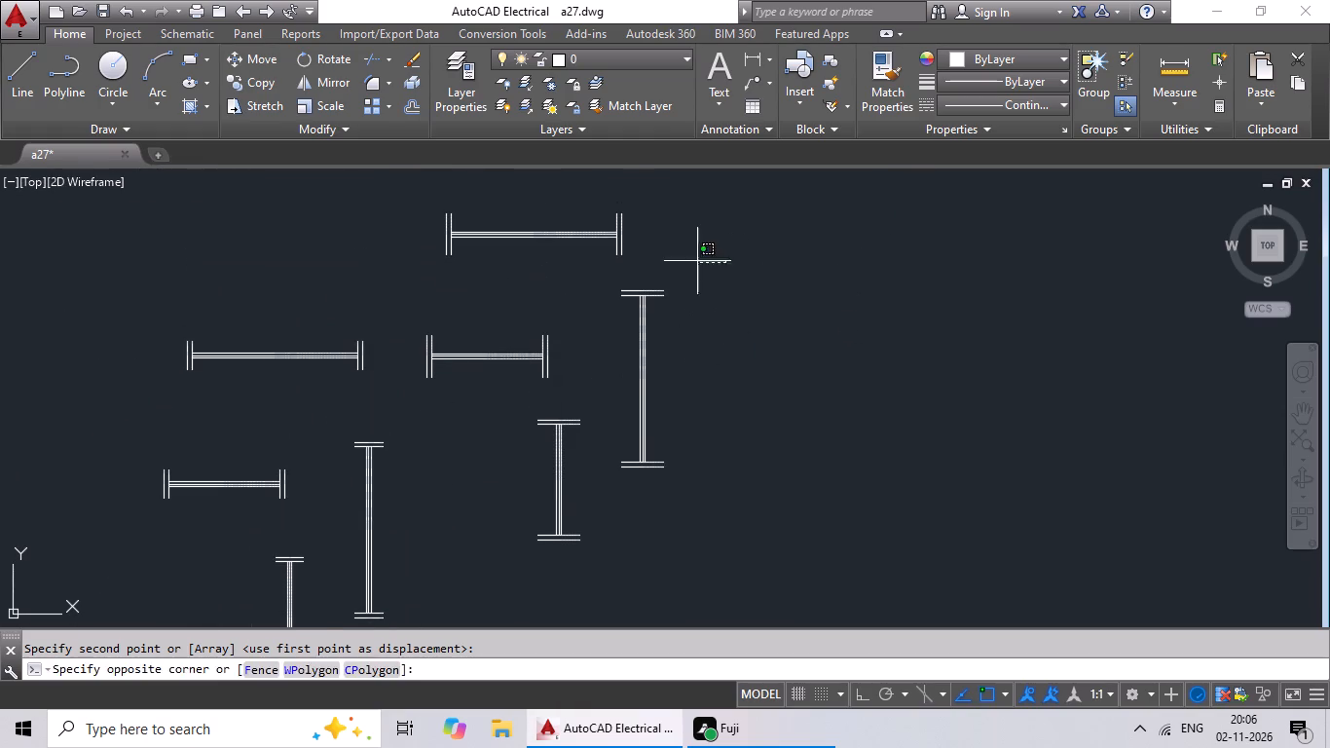
{"action": "left_click_drag", "start_coordinate": [693, 262], "coordinate": [726, 494]}
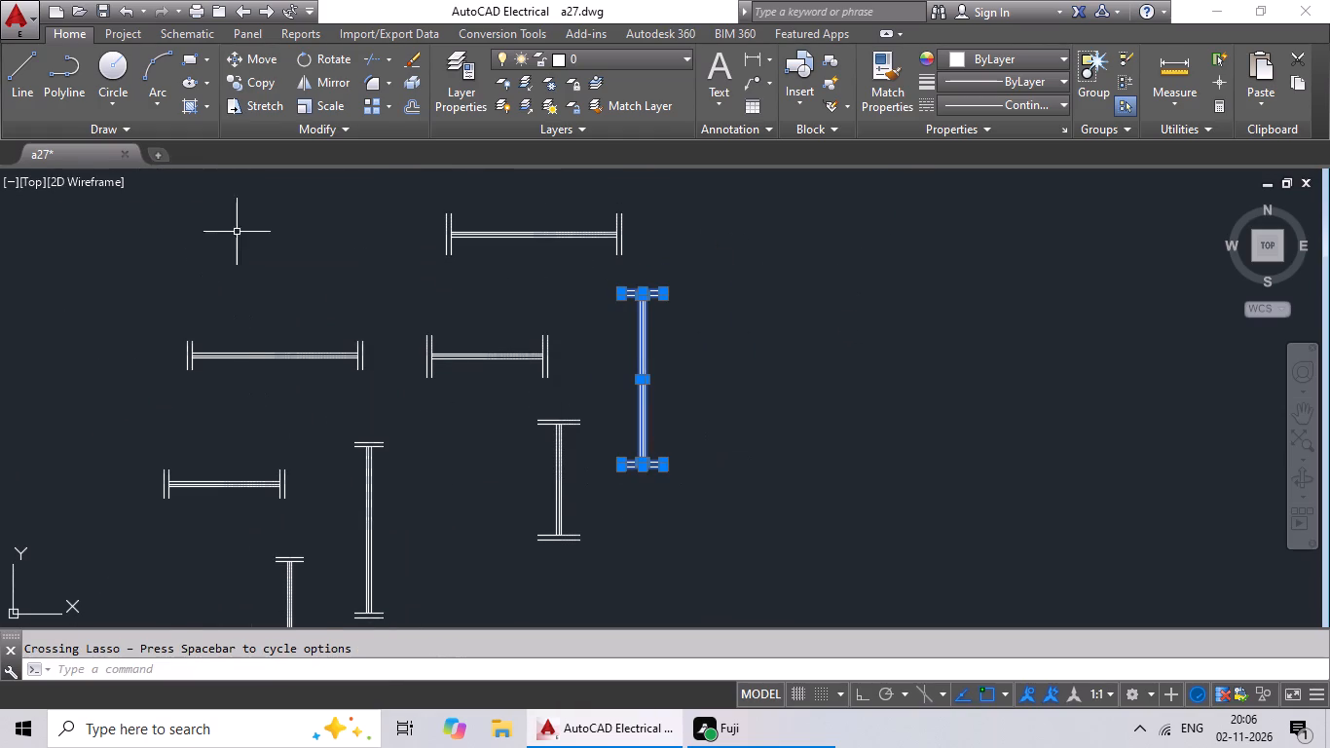
{"action": "left_click", "coordinate": [253, 87]}
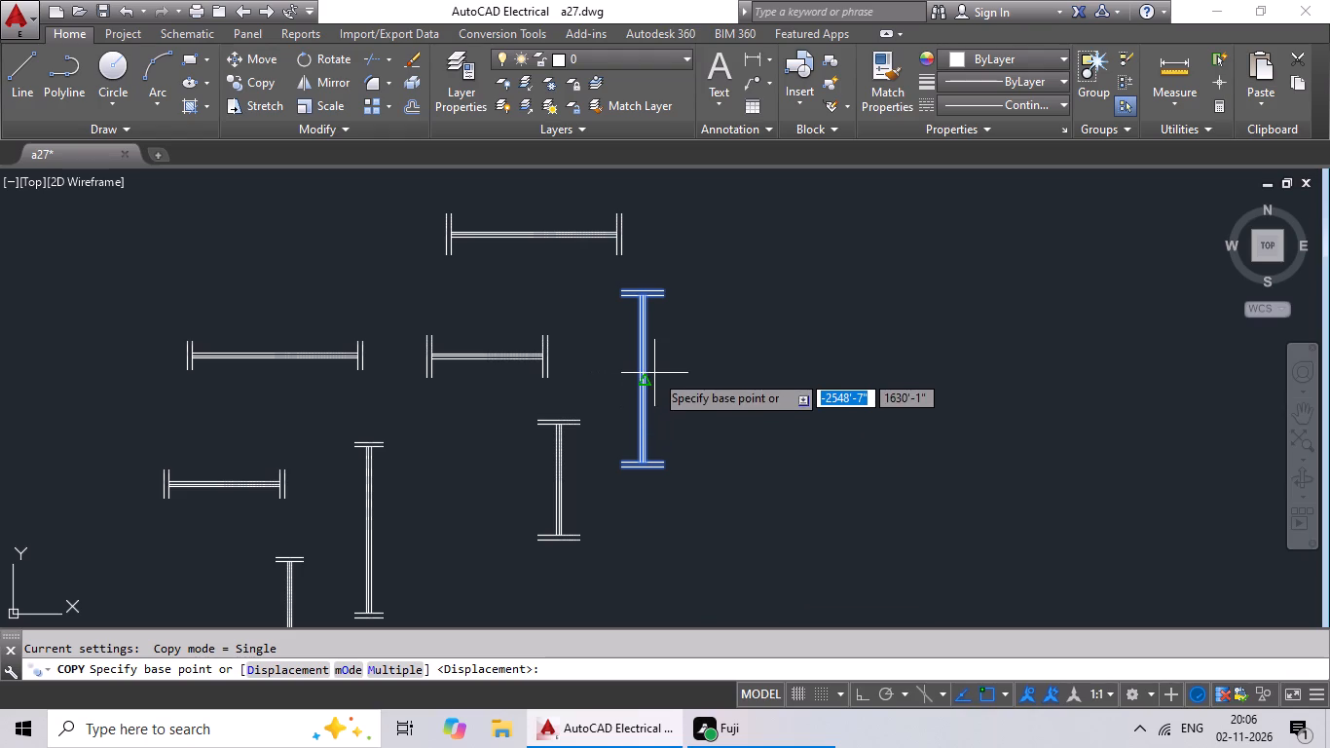
{"action": "scroll", "coordinate": [642, 385], "scroll_direction": "up", "scroll_amount": 4}
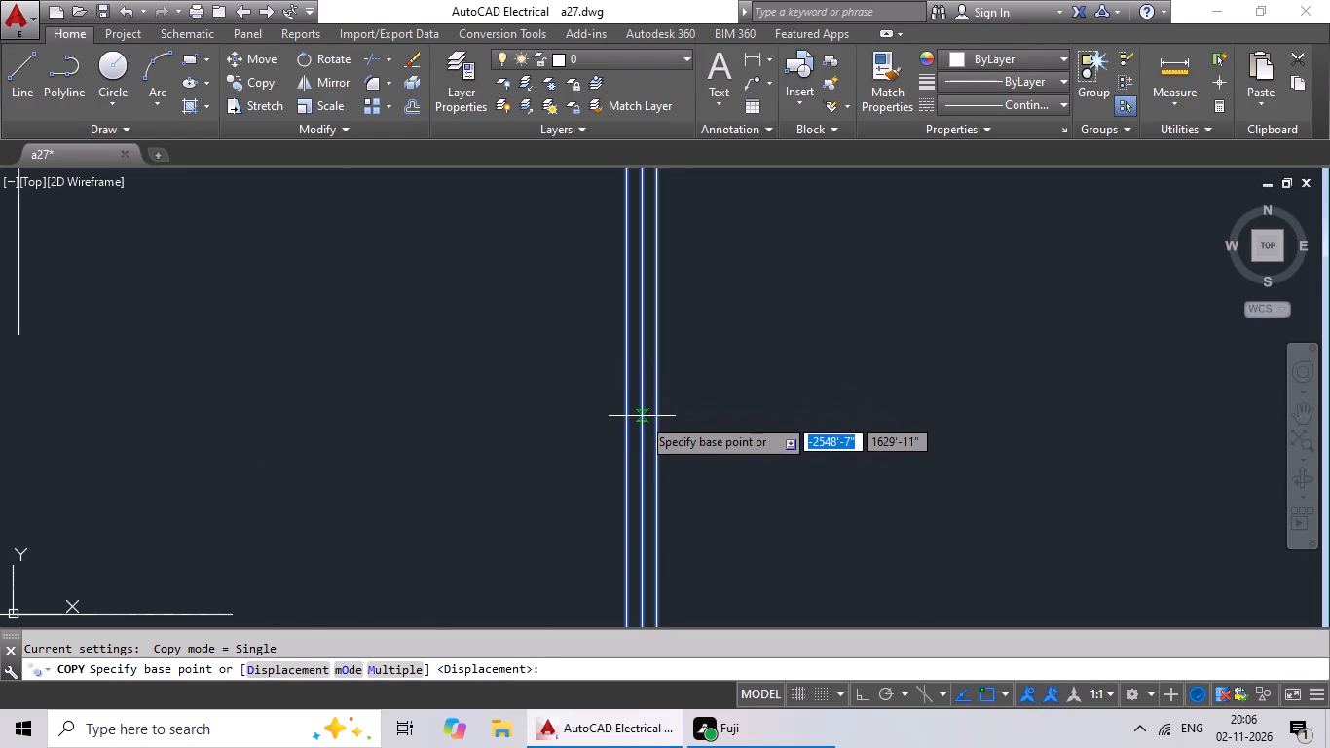
{"action": "scroll", "coordinate": [640, 421], "scroll_direction": "down", "scroll_amount": 3}
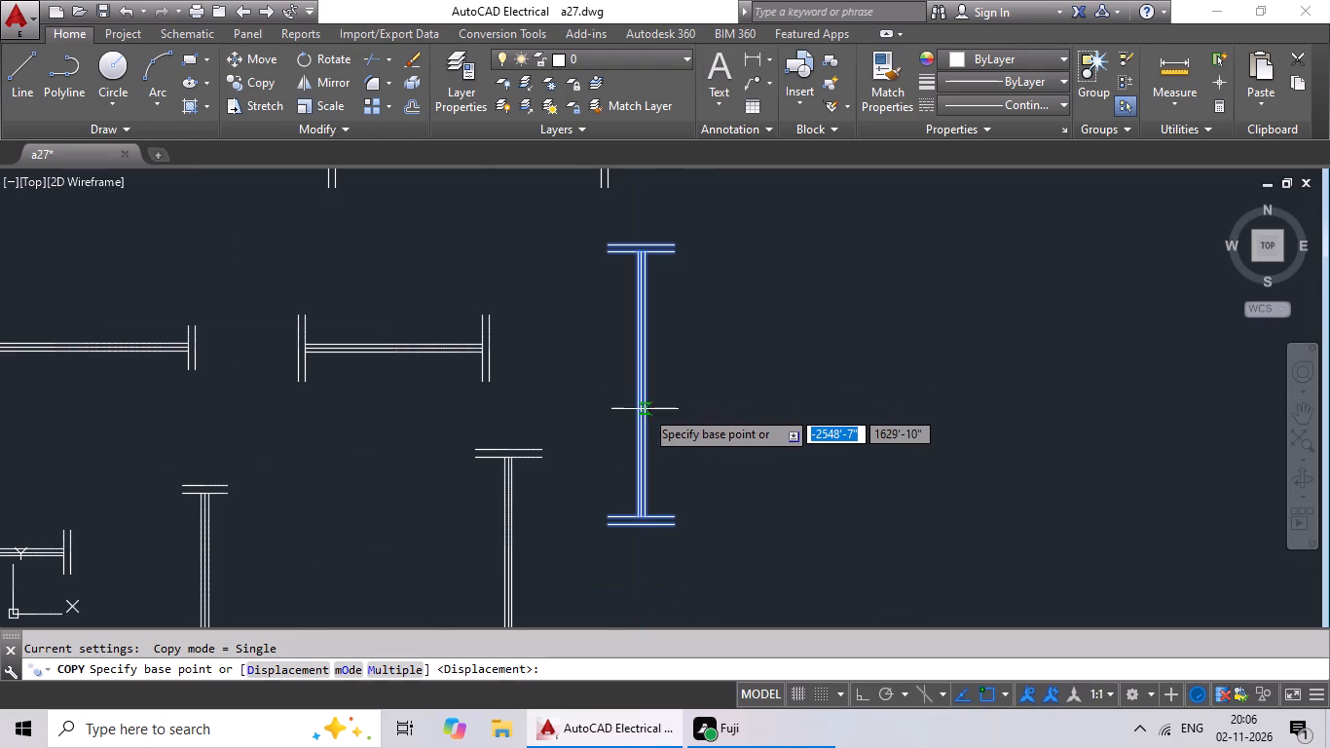
{"action": "scroll", "coordinate": [640, 377], "scroll_direction": "up", "scroll_amount": 2}
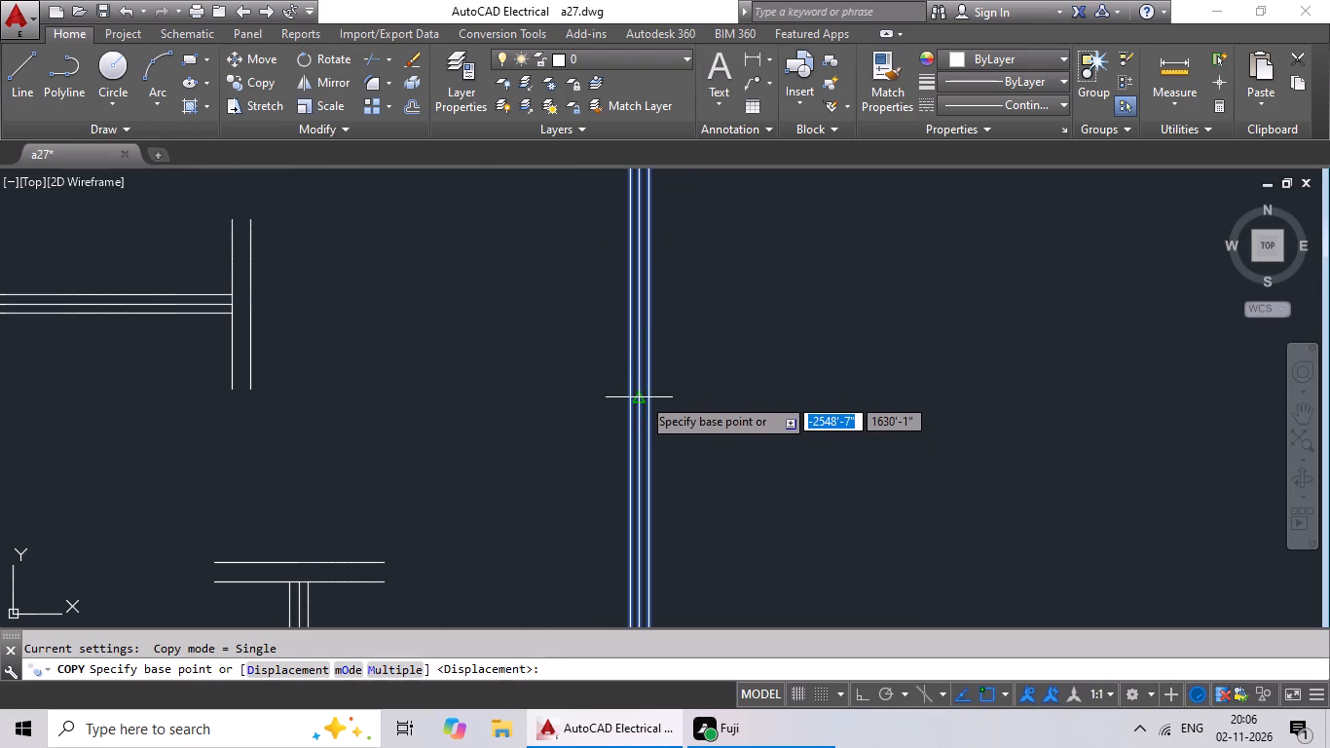
{"action": "left_click_drag", "start_coordinate": [642, 396], "coordinate": [626, 406]}
{"action": "scroll", "coordinate": [400, 442], "scroll_direction": "down", "scroll_amount": 3}
{"action": "middle_click_drag", "start_coordinate": [406, 442], "coordinate": [733, 286]}
{"action": "scroll", "coordinate": [469, 442], "scroll_direction": "down", "scroll_amount": 1}
{"action": "middle_click_drag", "start_coordinate": [279, 548], "coordinate": [662, 355]}
{"action": "scroll", "coordinate": [496, 475], "scroll_direction": "down", "scroll_amount": 2}
{"action": "middle_click_drag", "start_coordinate": [437, 523], "coordinate": [436, 523]}
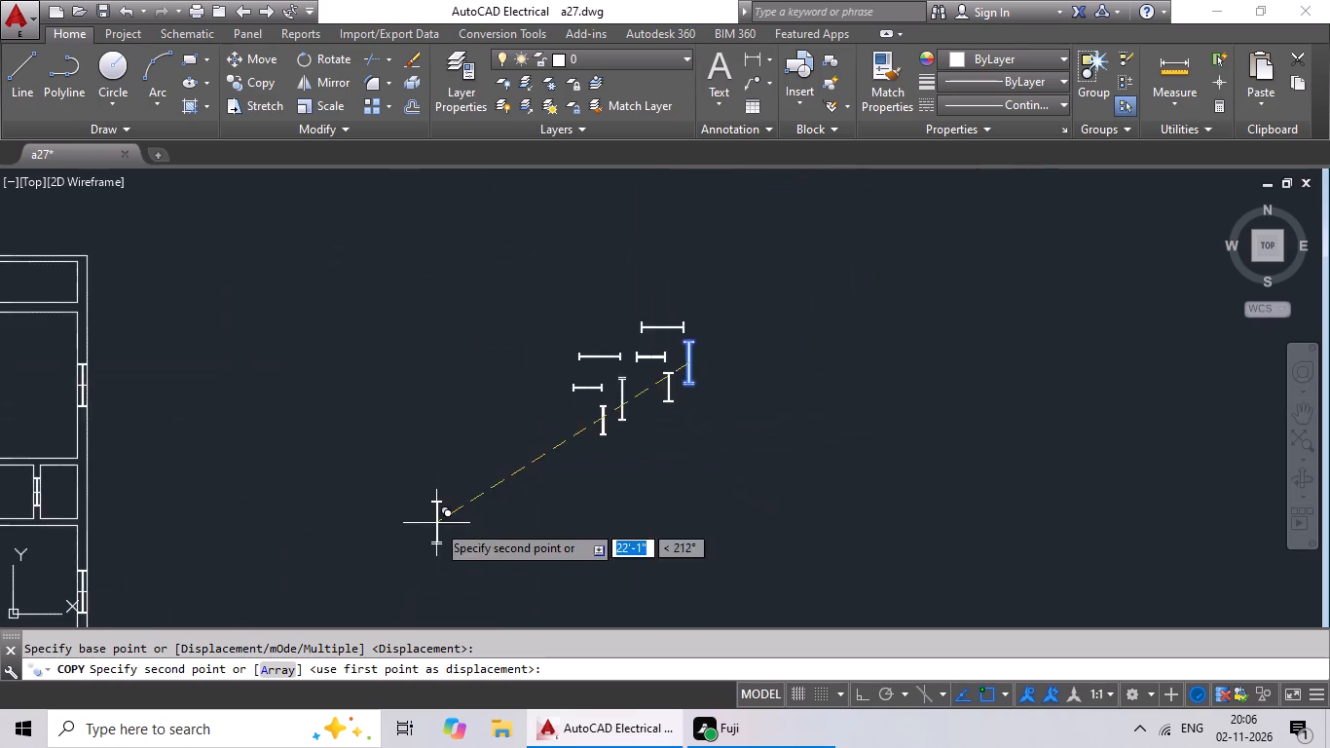
{"action": "middle_click_drag", "start_coordinate": [436, 523], "coordinate": [616, 377]}
{"action": "scroll", "coordinate": [553, 459], "scroll_direction": "down", "scroll_amount": 1}
{"action": "middle_click_drag", "start_coordinate": [552, 461], "coordinate": [719, 292]}
{"action": "scroll", "coordinate": [539, 357], "scroll_direction": "up", "scroll_amount": 5}
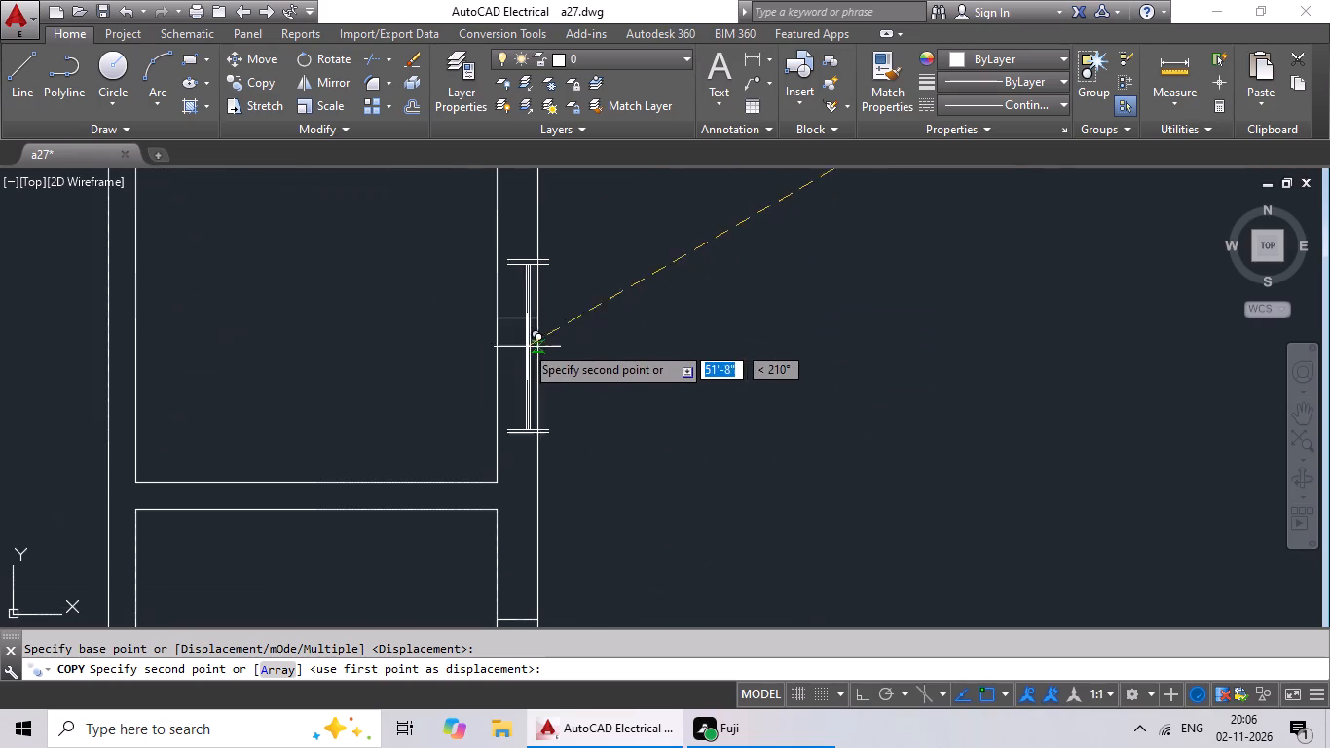
{"action": "left_click", "coordinate": [520, 321]}
Copy the longer-ended vertical 2' symbol by its midpoint onto the outer-wall mark of the lower small room on the plan's right side.
{"action": "scroll", "coordinate": [697, 343], "scroll_direction": "down", "scroll_amount": 3}
{"action": "middle_click_drag", "start_coordinate": [709, 344], "coordinate": [557, 413]}
{"action": "scroll", "coordinate": [670, 364], "scroll_direction": "down", "scroll_amount": 2}
{"action": "middle_click_drag", "start_coordinate": [692, 354], "coordinate": [620, 402]}
{"action": "scroll", "coordinate": [739, 309], "scroll_direction": "up", "scroll_amount": 5}
{"action": "middle_click_drag", "start_coordinate": [806, 323], "coordinate": [610, 442]}
{"action": "left_click_drag", "start_coordinate": [801, 284], "coordinate": [866, 417]}
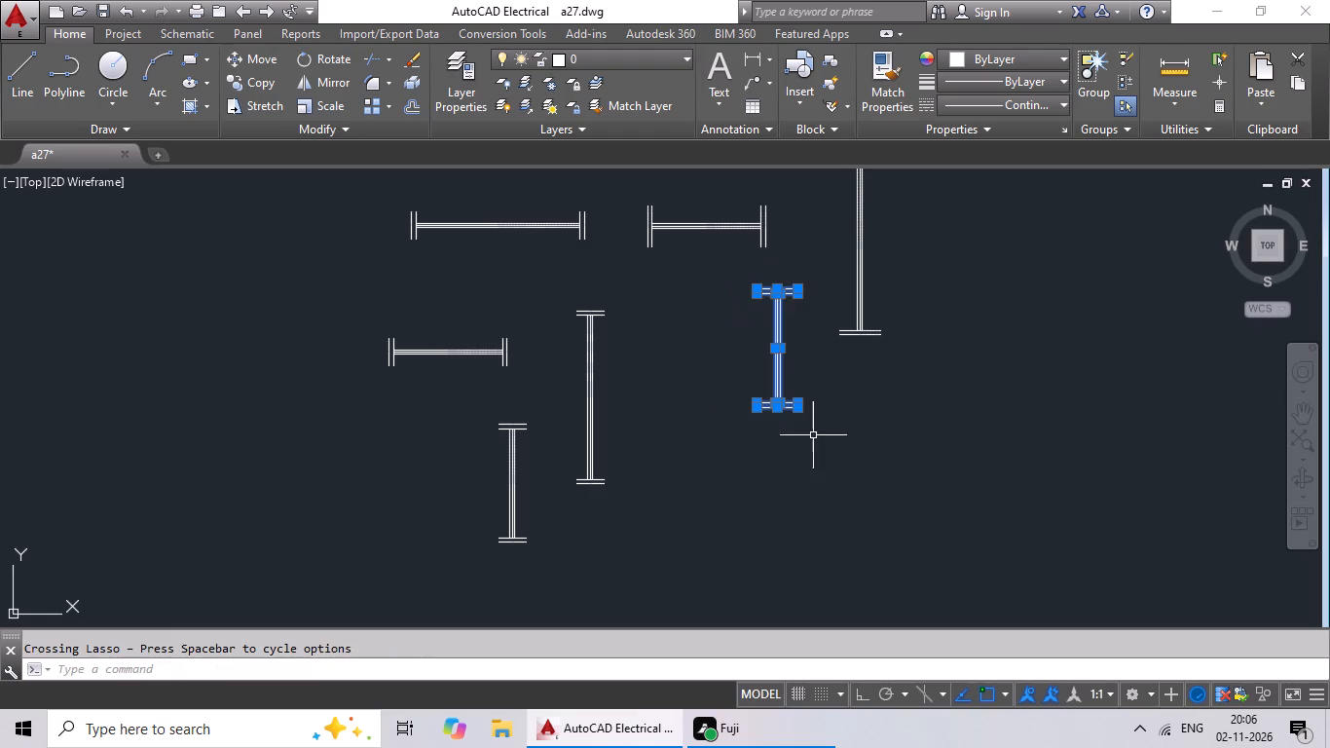
{"action": "left_click", "coordinate": [263, 81]}
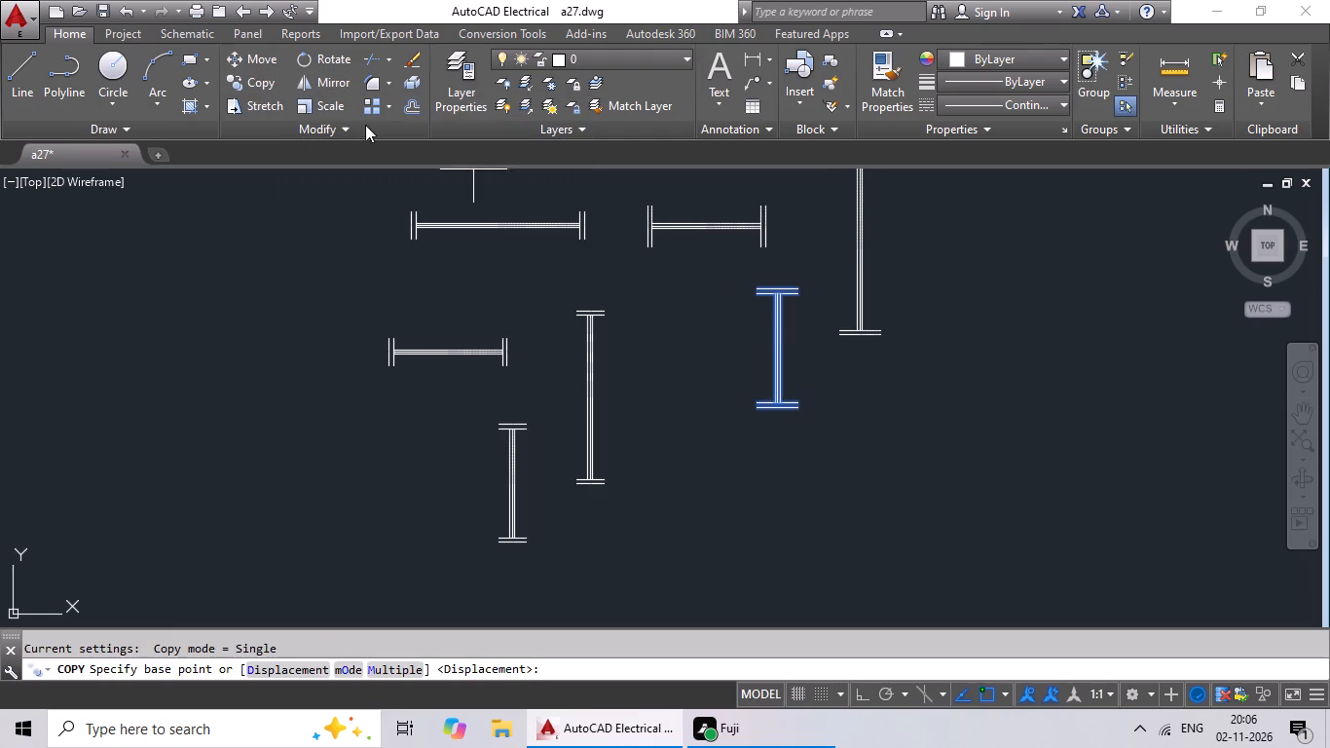
{"action": "scroll", "coordinate": [789, 343], "scroll_direction": "up", "scroll_amount": 3}
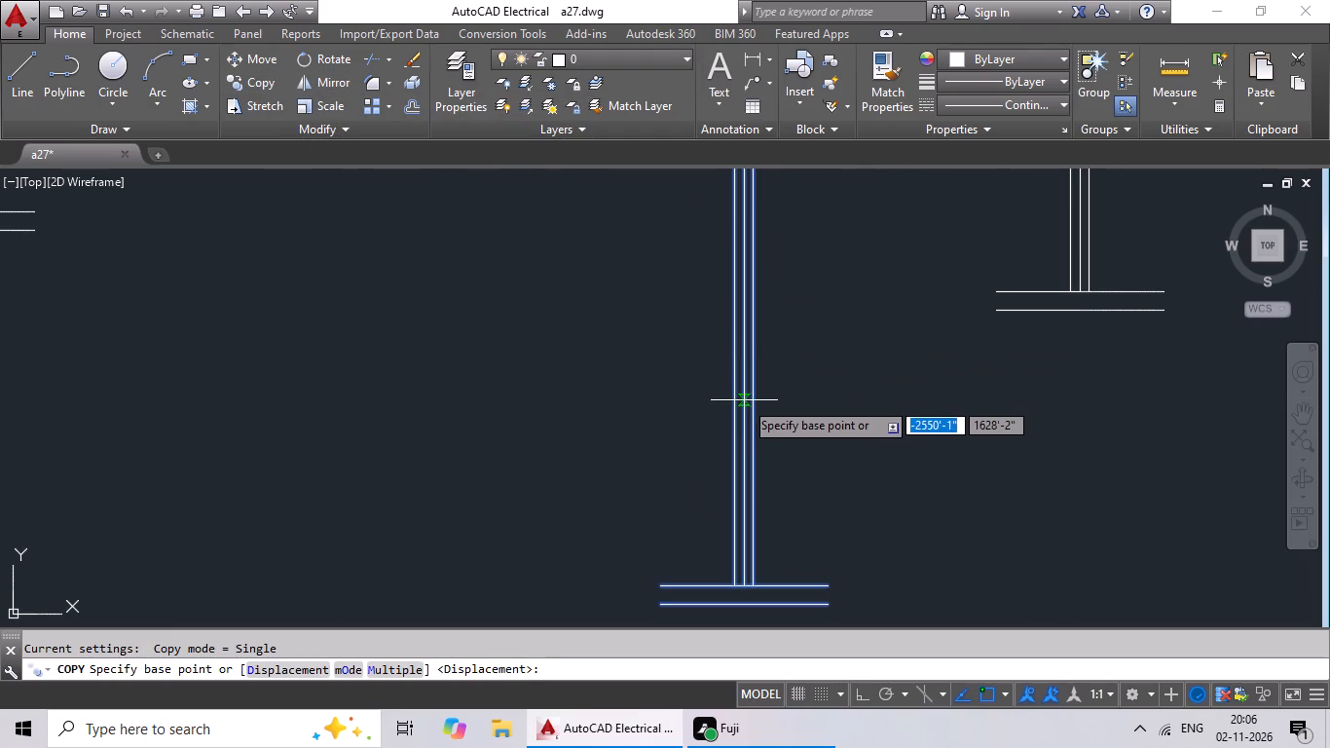
{"action": "left_click", "coordinate": [746, 363]}
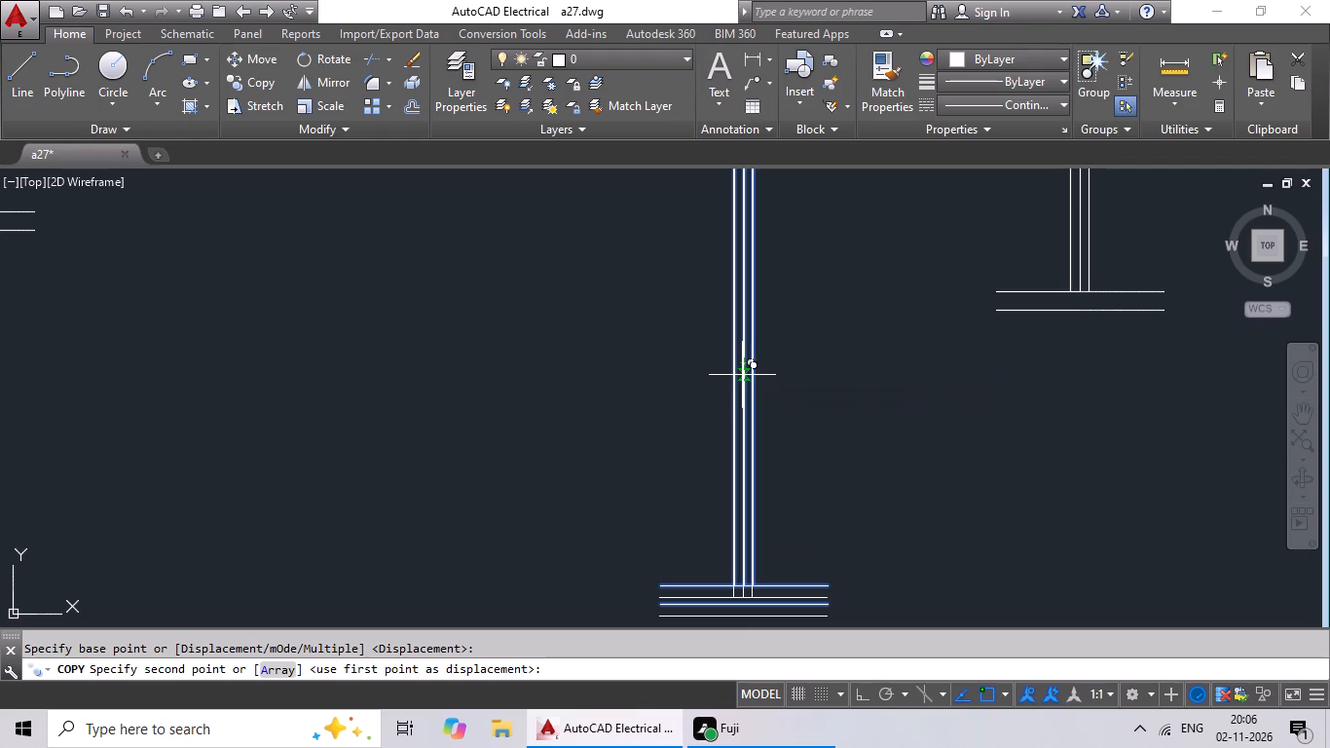
{"action": "scroll", "coordinate": [735, 385], "scroll_direction": "down", "scroll_amount": 2}
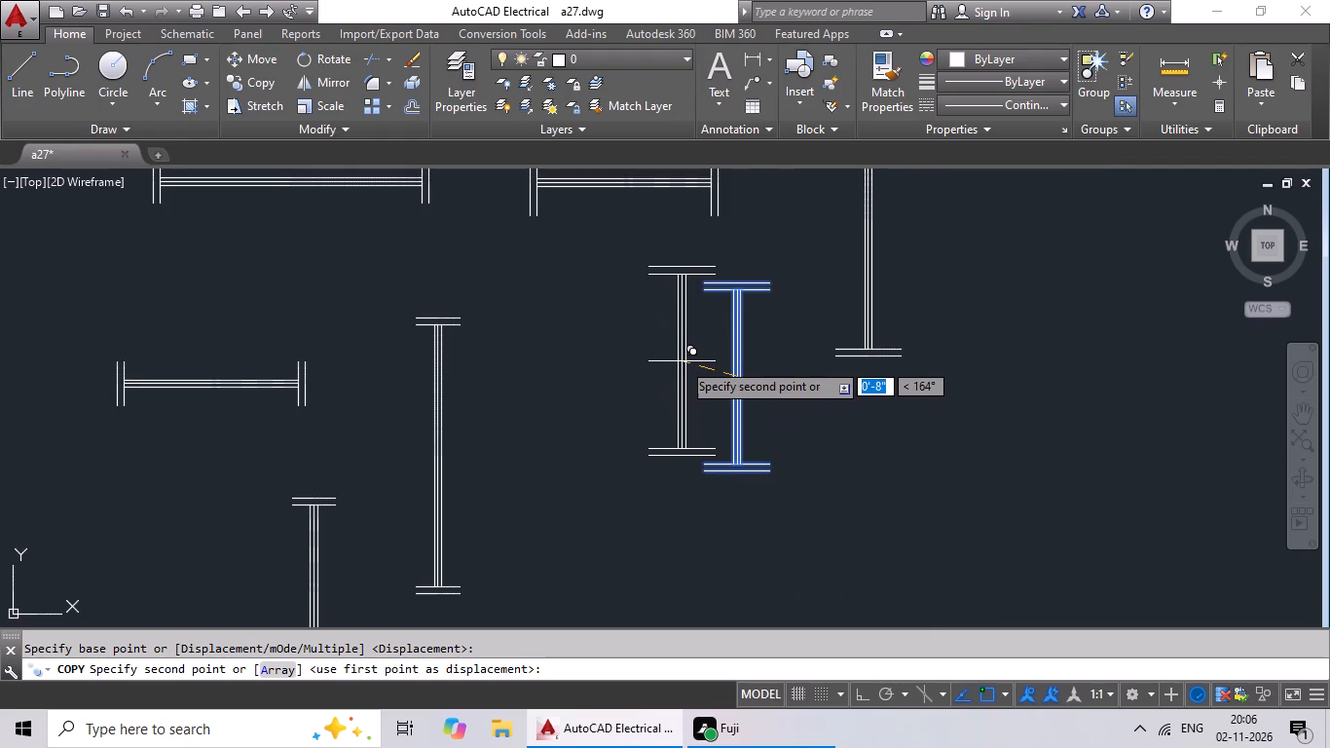
{"action": "scroll", "coordinate": [450, 371], "scroll_direction": "down", "scroll_amount": 3}
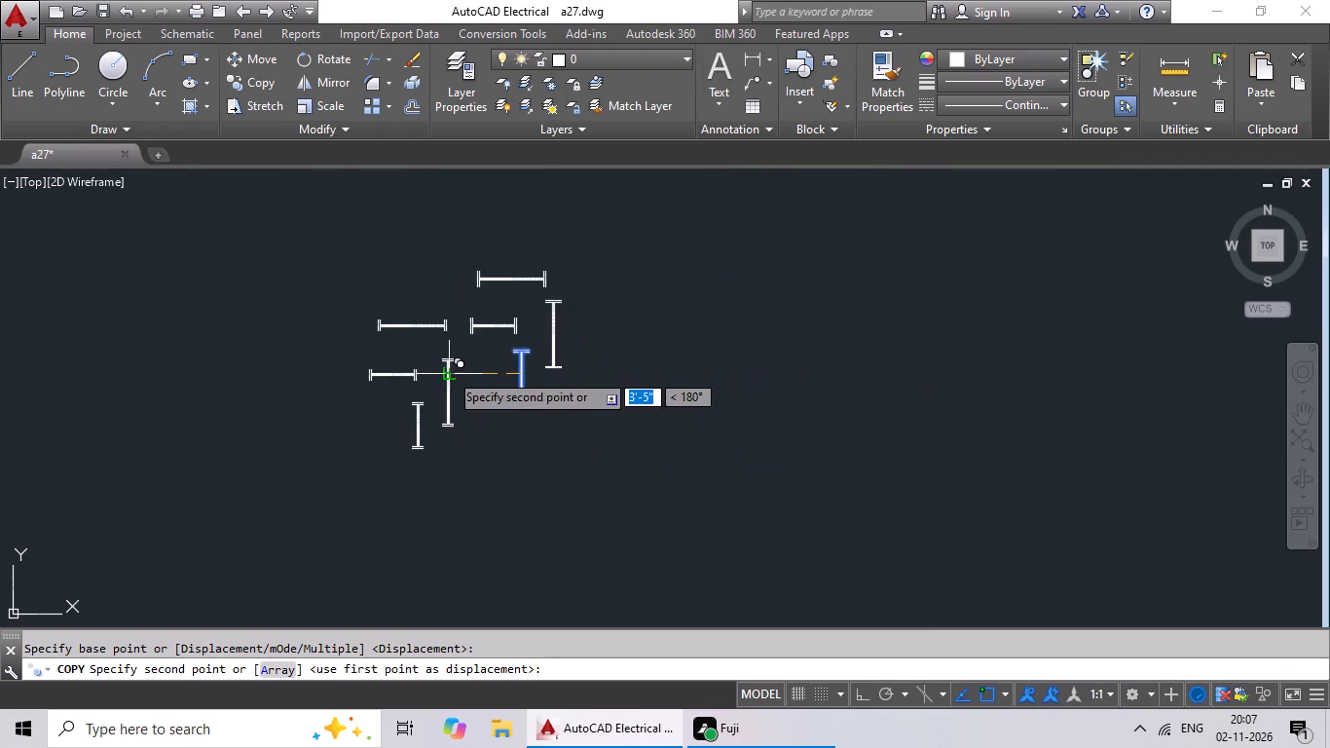
{"action": "middle_click_drag", "start_coordinate": [453, 369], "coordinate": [606, 286]}
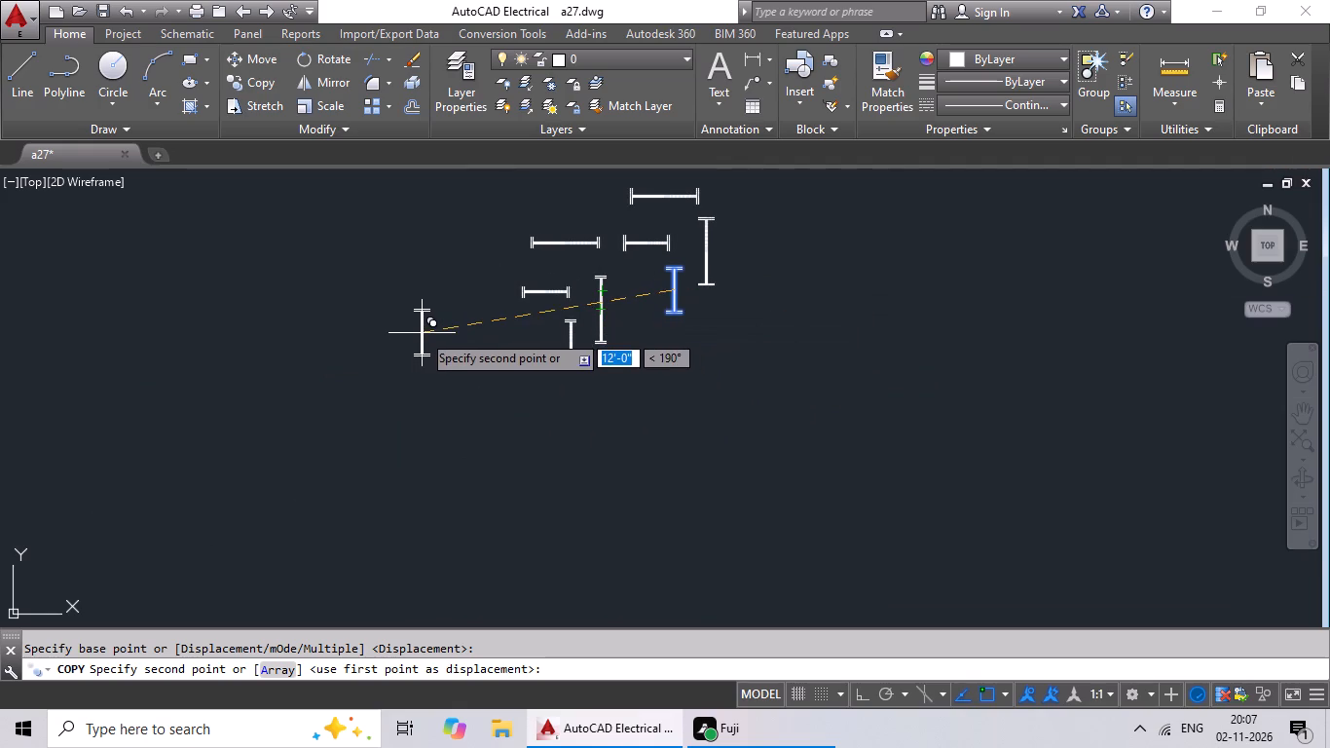
{"action": "middle_click_drag", "start_coordinate": [431, 324], "coordinate": [536, 261]}
{"action": "middle_click_drag", "start_coordinate": [577, 232], "coordinate": [602, 211]}
{"action": "scroll", "coordinate": [491, 313], "scroll_direction": "down", "scroll_amount": 2}
{"action": "middle_click_drag", "start_coordinate": [511, 285], "coordinate": [611, 215]}
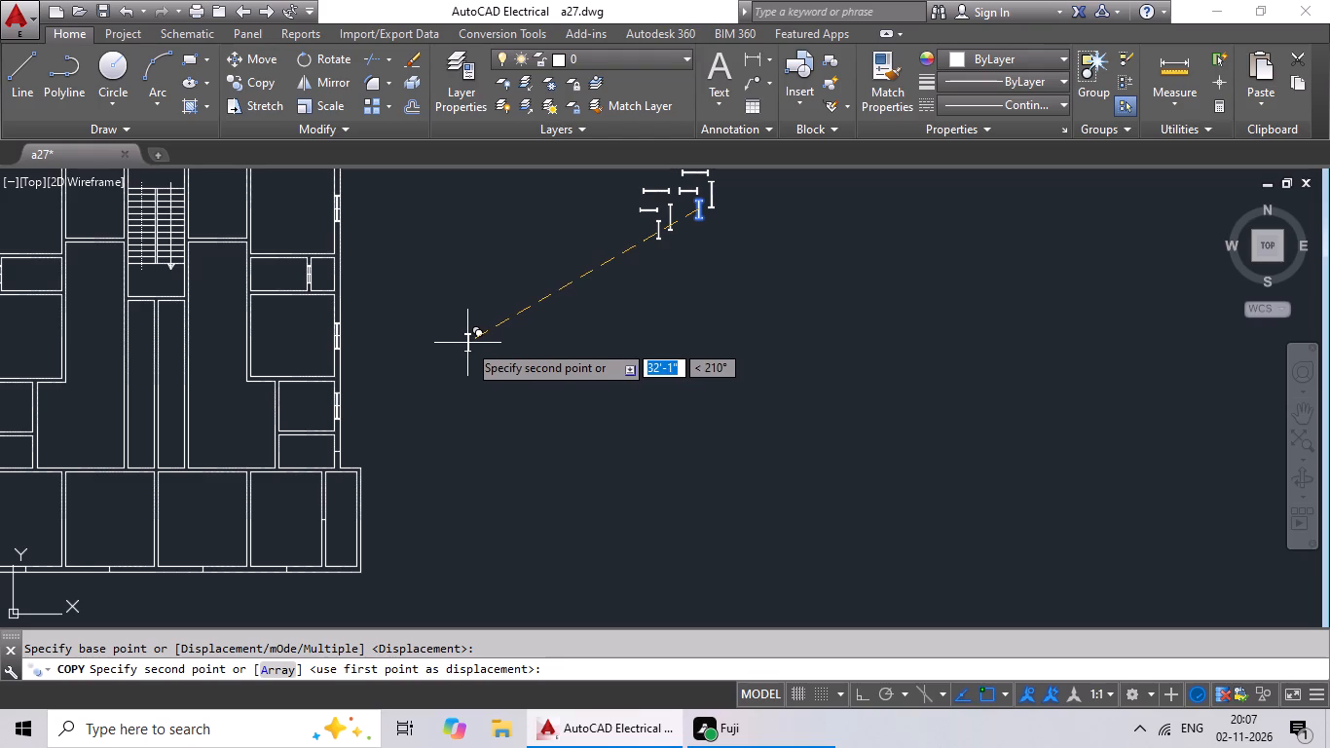
{"action": "scroll", "coordinate": [478, 337], "scroll_direction": "down", "scroll_amount": 1}
{"action": "middle_click_drag", "start_coordinate": [421, 405], "coordinate": [580, 345]}
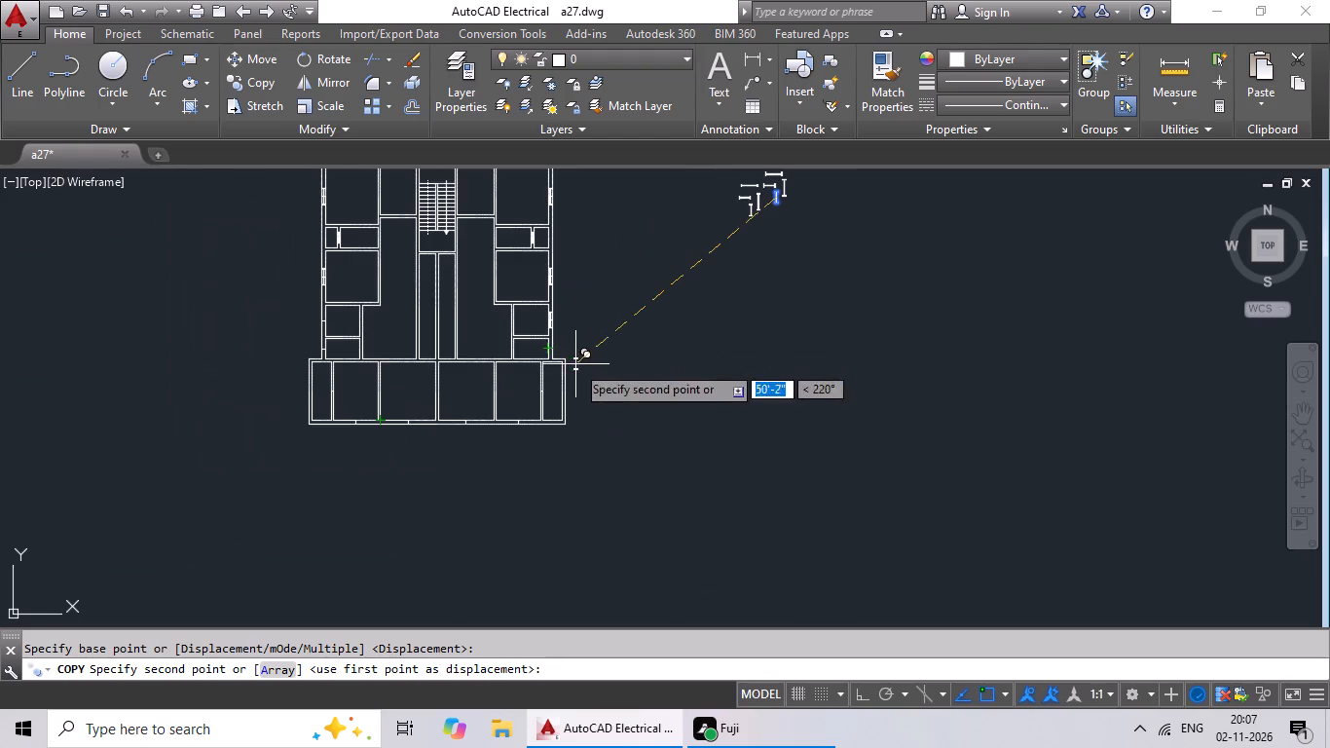
{"action": "scroll", "coordinate": [558, 355], "scroll_direction": "up", "scroll_amount": 4}
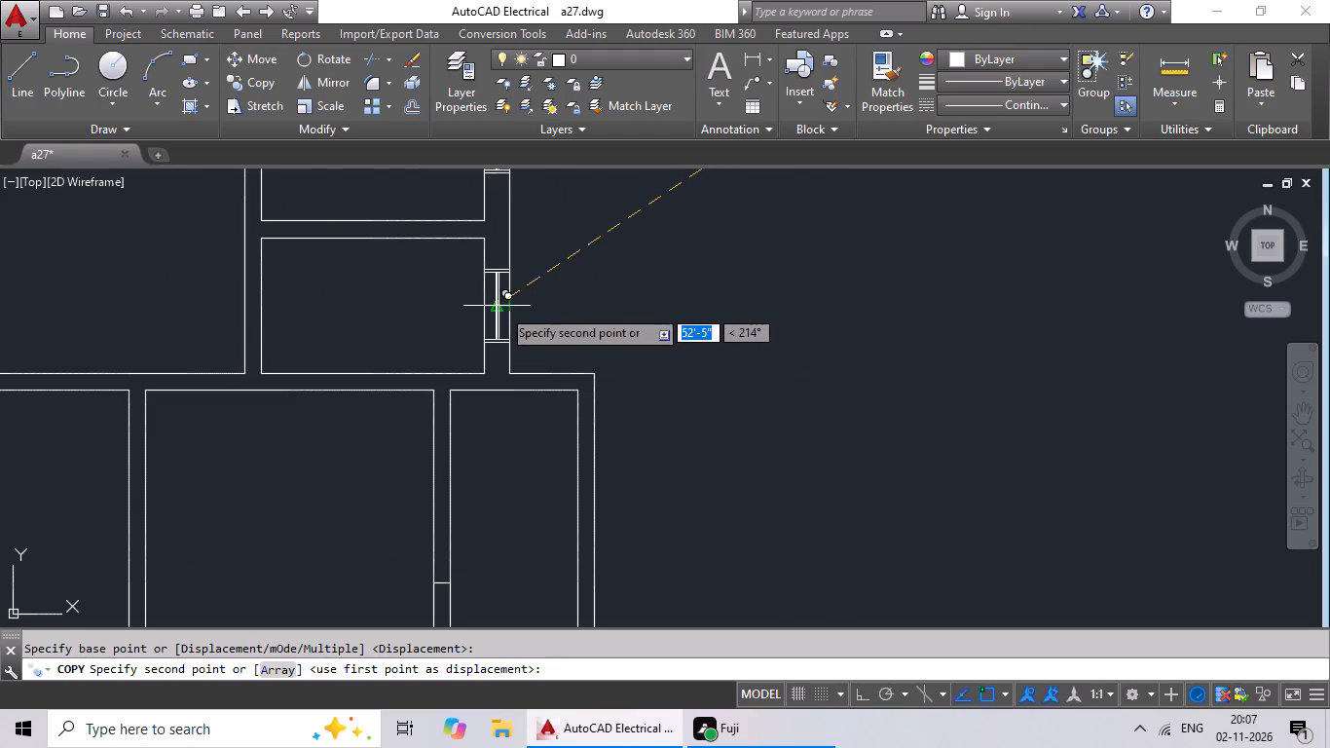
{"action": "left_click", "coordinate": [500, 308]}
Copy the longer-ended vertical 3' symbol by its midpoint onto the outer-wall mark of the upper small room at the plan's lower left.
{"action": "scroll", "coordinate": [953, 307], "scroll_direction": "down", "scroll_amount": 3}
{"action": "middle_click_drag", "start_coordinate": [942, 314], "coordinate": [865, 373]}
{"action": "middle_click_drag", "start_coordinate": [877, 348], "coordinate": [775, 422]}
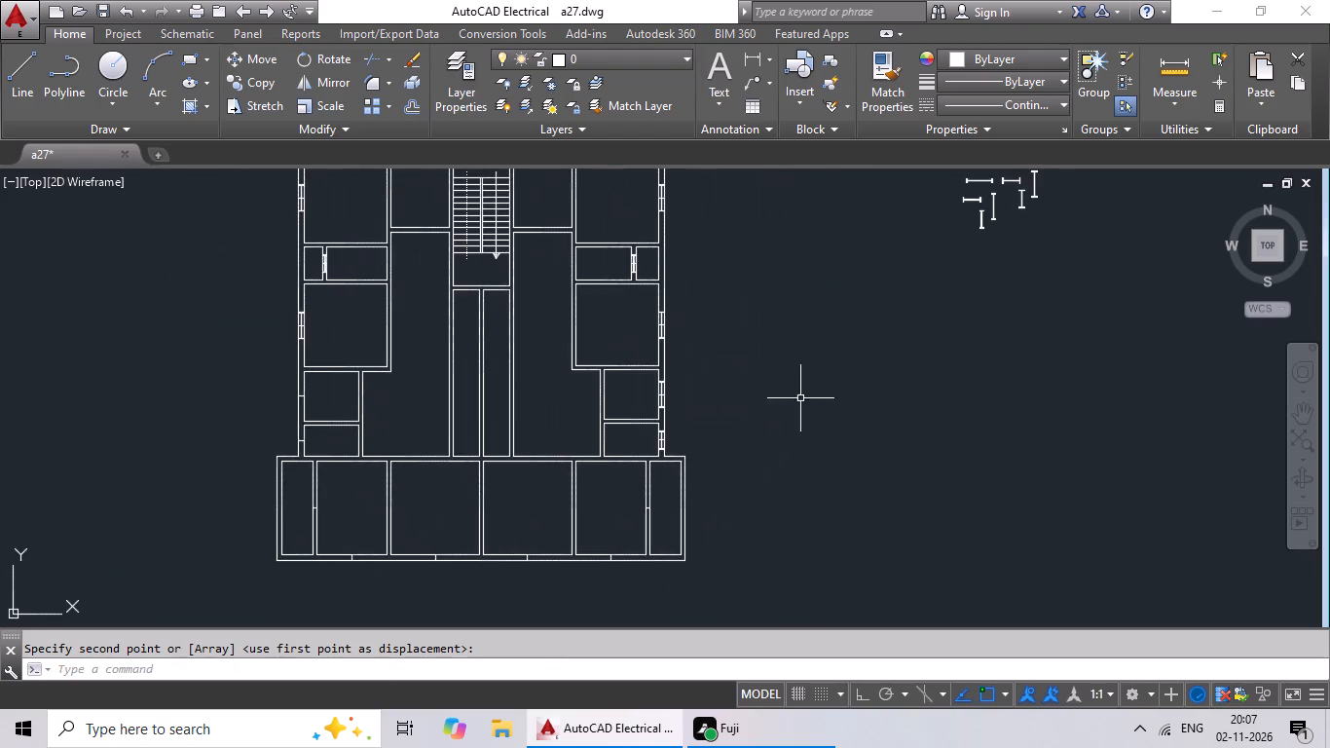
{"action": "middle_click_drag", "start_coordinate": [843, 372], "coordinate": [655, 415]}
{"action": "middle_click_drag", "start_coordinate": [835, 295], "coordinate": [760, 354]}
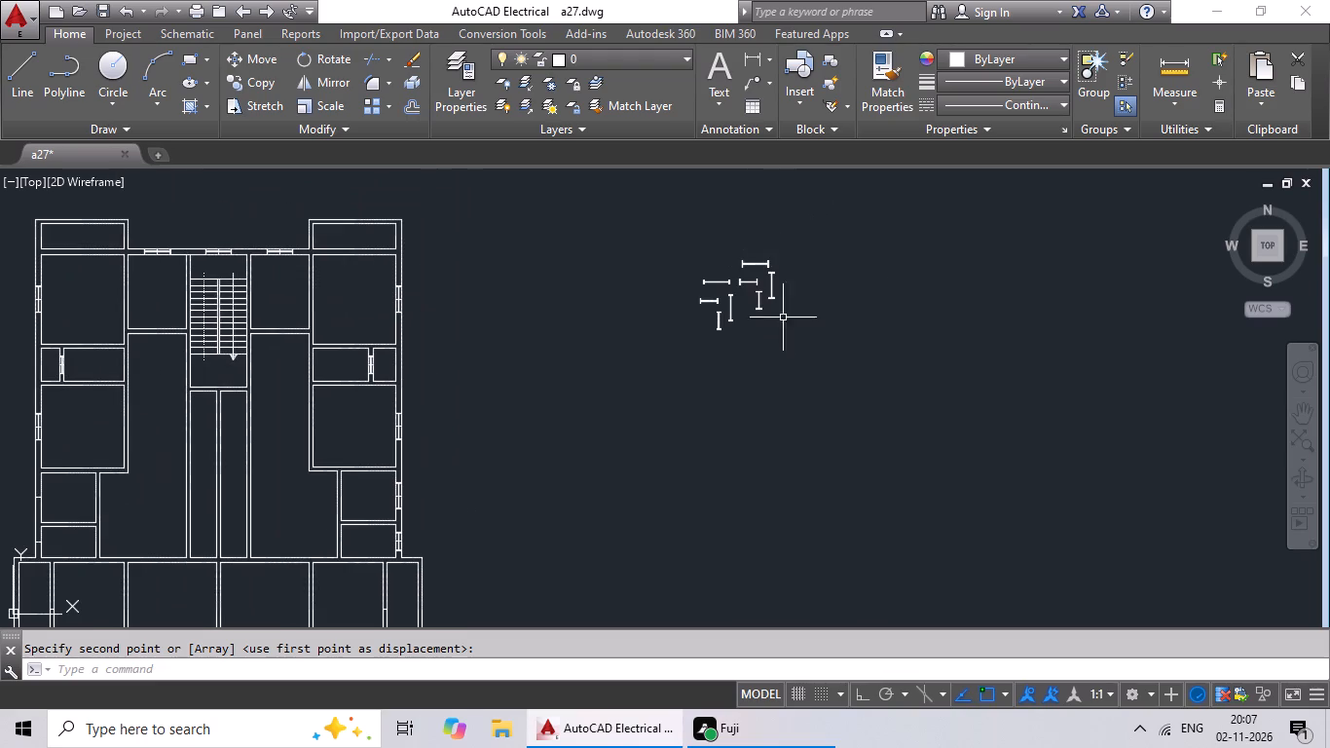
{"action": "scroll", "coordinate": [767, 281], "scroll_direction": "up", "scroll_amount": 4}
{"action": "left_click_drag", "start_coordinate": [884, 215], "coordinate": [859, 206]}
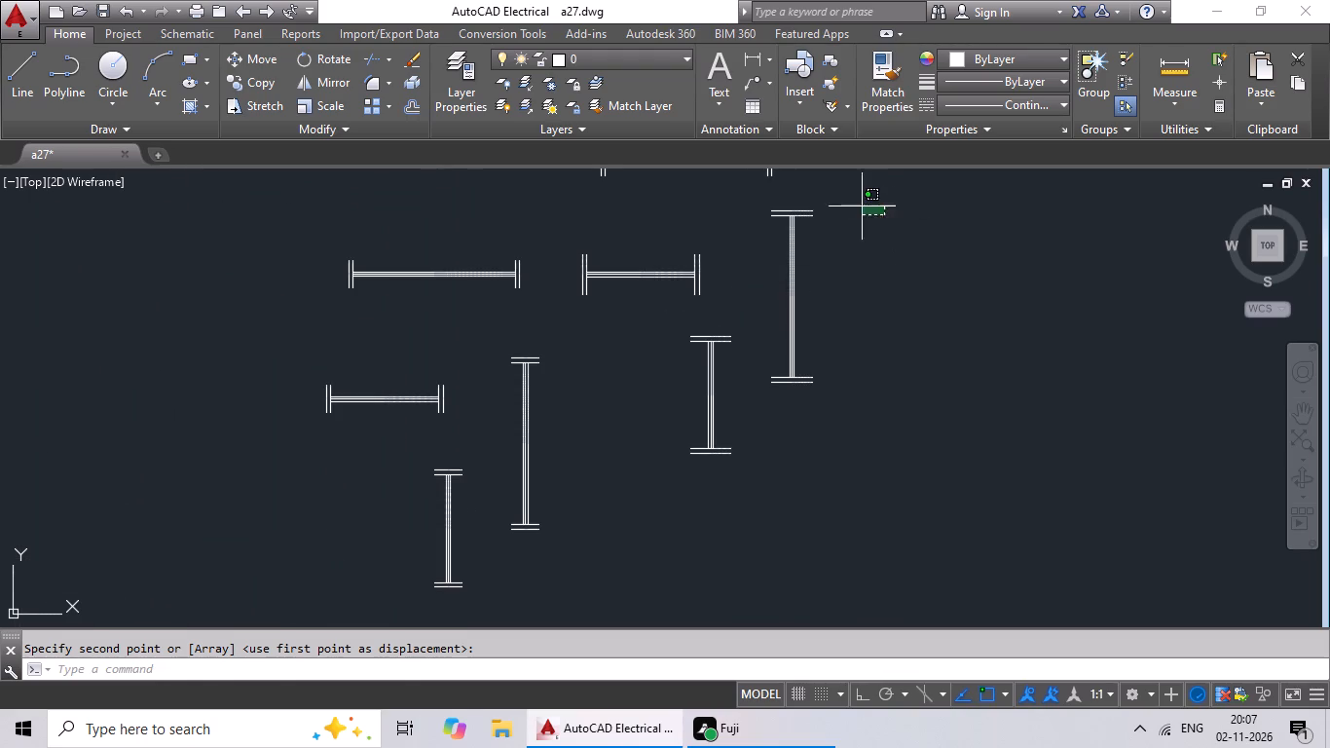
{"action": "left_click_drag", "start_coordinate": [859, 206], "coordinate": [873, 417]}
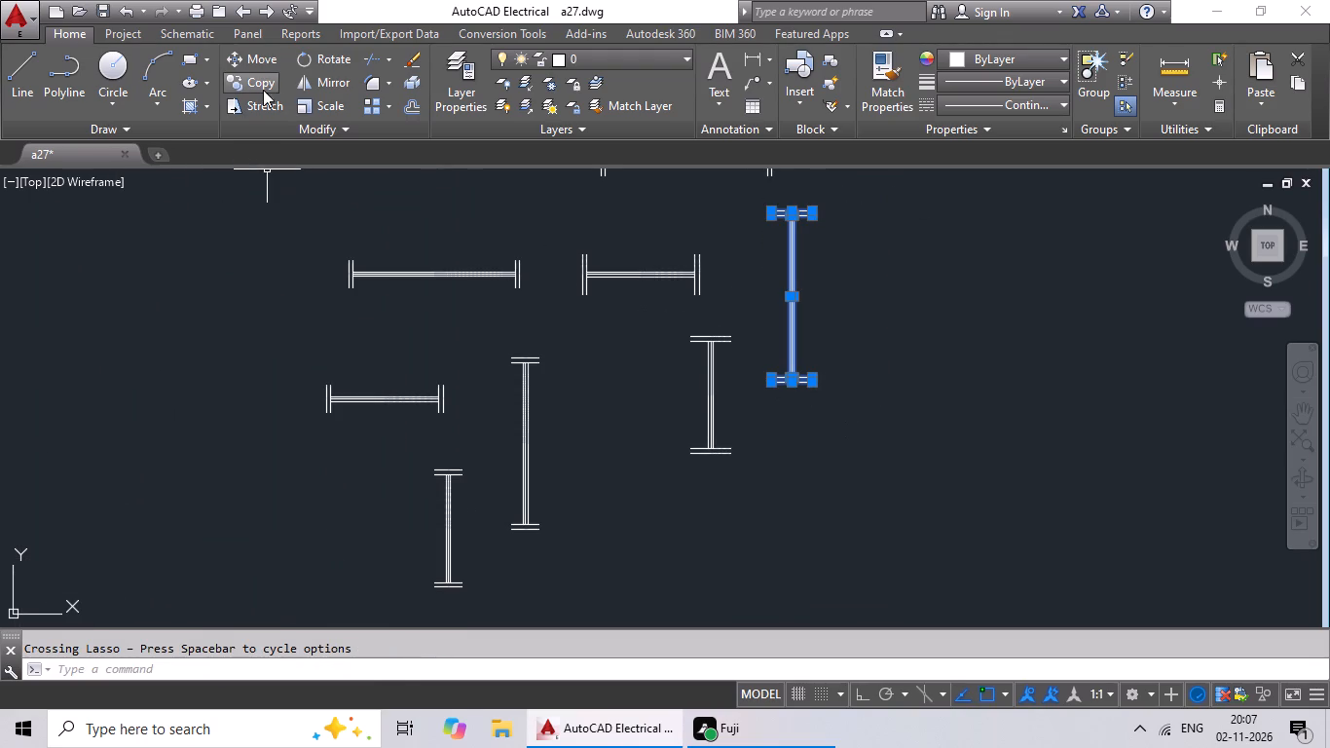
{"action": "left_click", "coordinate": [265, 77]}
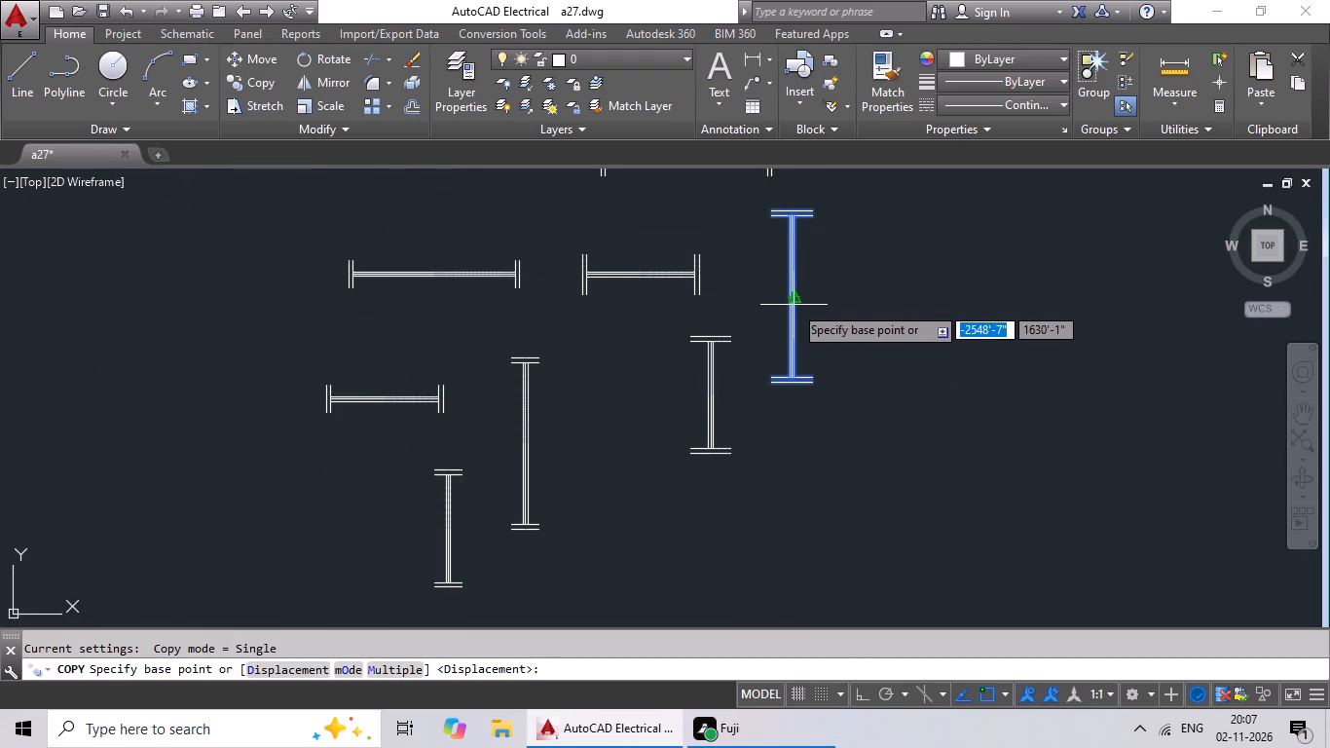
{"action": "scroll", "coordinate": [797, 299], "scroll_direction": "up", "scroll_amount": 3}
{"action": "left_click", "coordinate": [777, 294]}
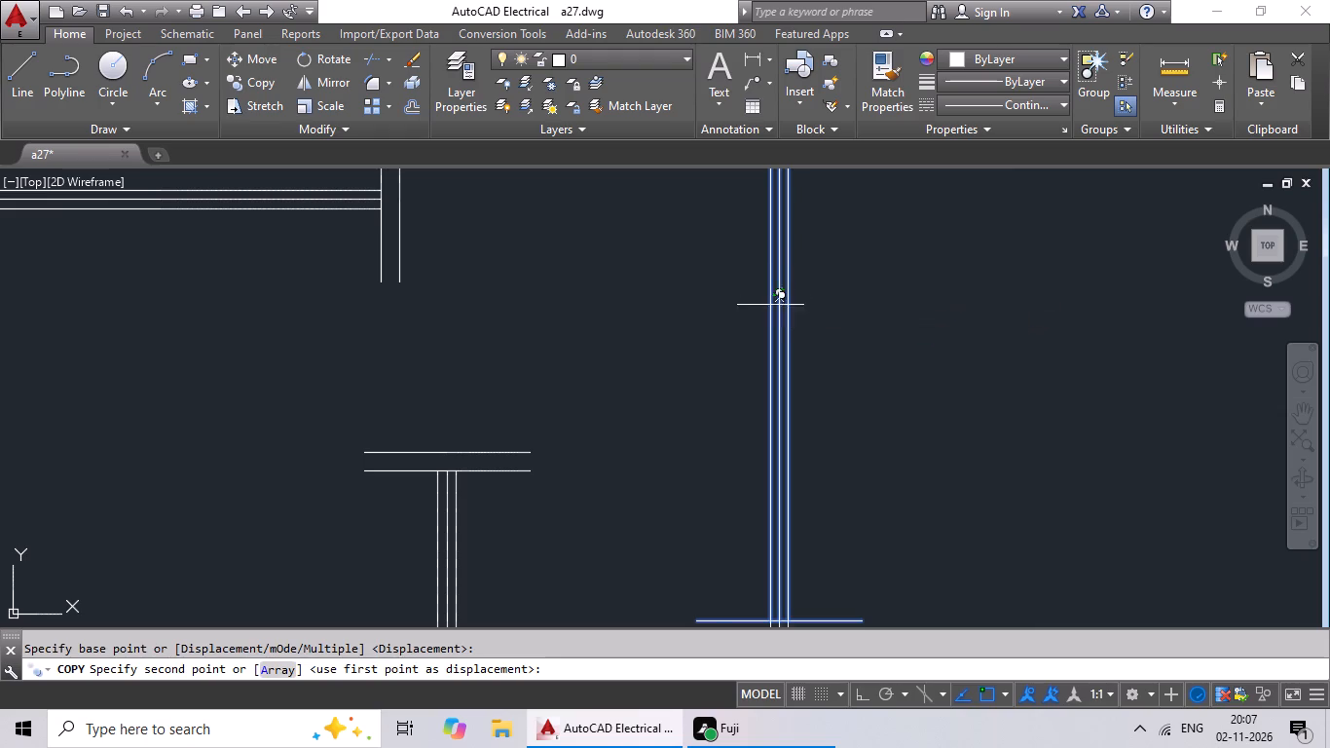
{"action": "scroll", "coordinate": [679, 358], "scroll_direction": "down", "scroll_amount": 3}
{"action": "middle_click_drag", "start_coordinate": [619, 393], "coordinate": [926, 221]}
{"action": "scroll", "coordinate": [714, 281], "scroll_direction": "down", "scroll_amount": 3}
{"action": "middle_click_drag", "start_coordinate": [552, 351], "coordinate": [865, 213]}
{"action": "middle_click_drag", "start_coordinate": [650, 295], "coordinate": [723, 269]}
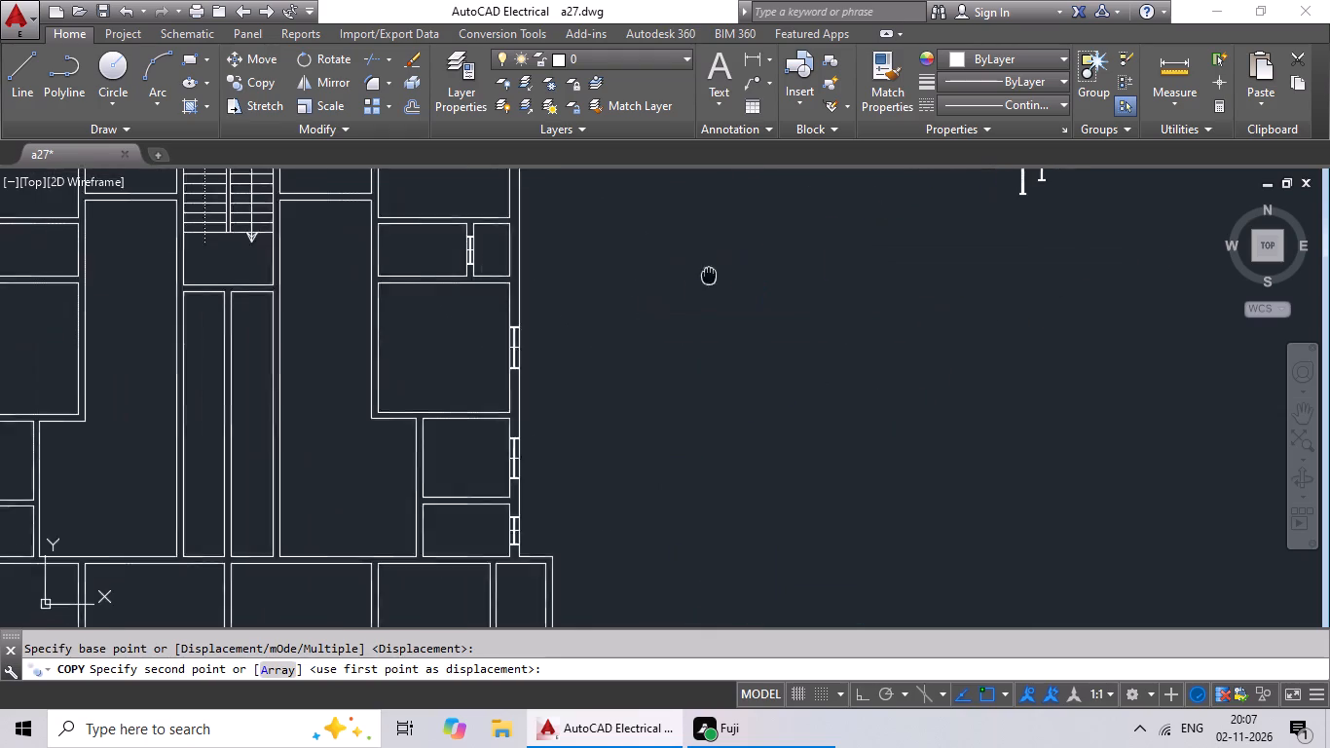
{"action": "middle_click_drag", "start_coordinate": [723, 269], "coordinate": [880, 234]}
{"action": "middle_click_drag", "start_coordinate": [396, 275], "coordinate": [613, 216]}
{"action": "scroll", "coordinate": [350, 367], "scroll_direction": "up", "scroll_amount": 3}
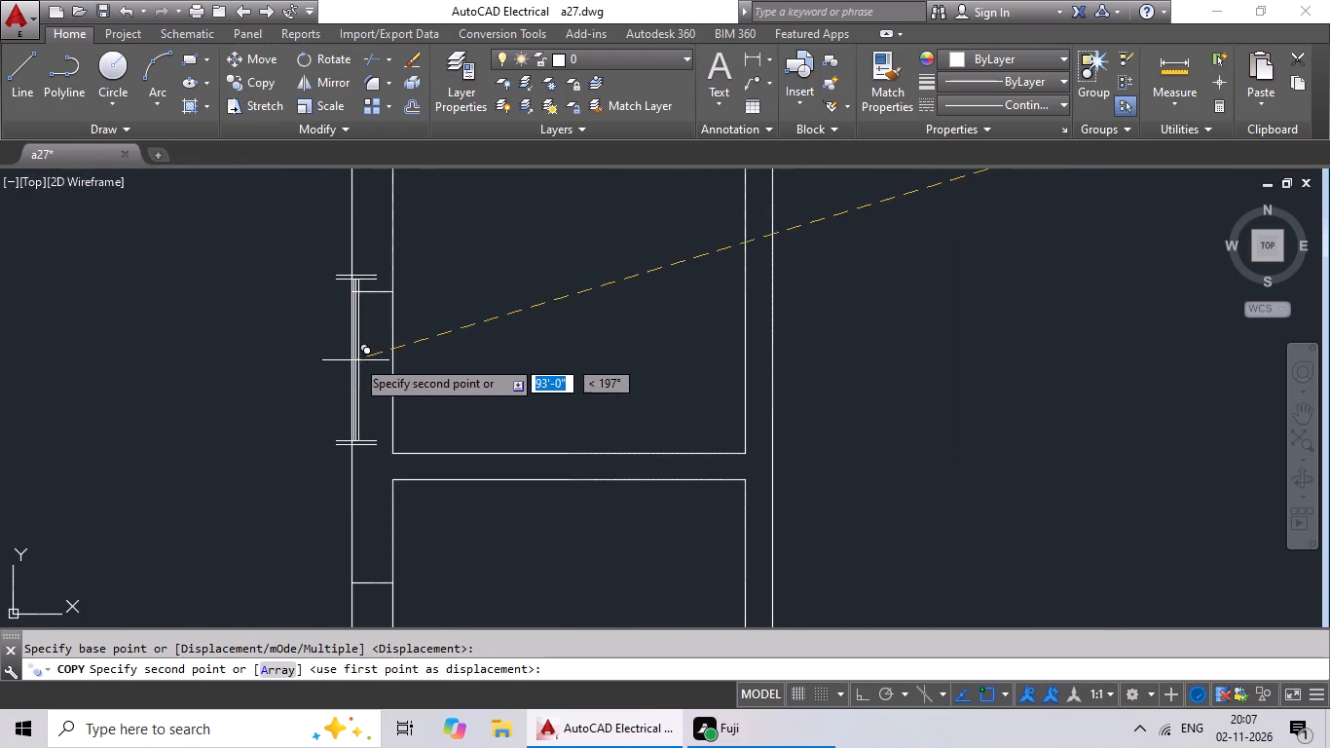
{"action": "left_click", "coordinate": [373, 295]}
Copy the longer-ended vertical 2' symbol by its midpoint onto the outer-wall mark of the lower small room at the plan's lower left.
{"action": "scroll", "coordinate": [735, 348], "scroll_direction": "down", "scroll_amount": 3}
{"action": "middle_click_drag", "start_coordinate": [907, 362], "coordinate": [833, 349]}
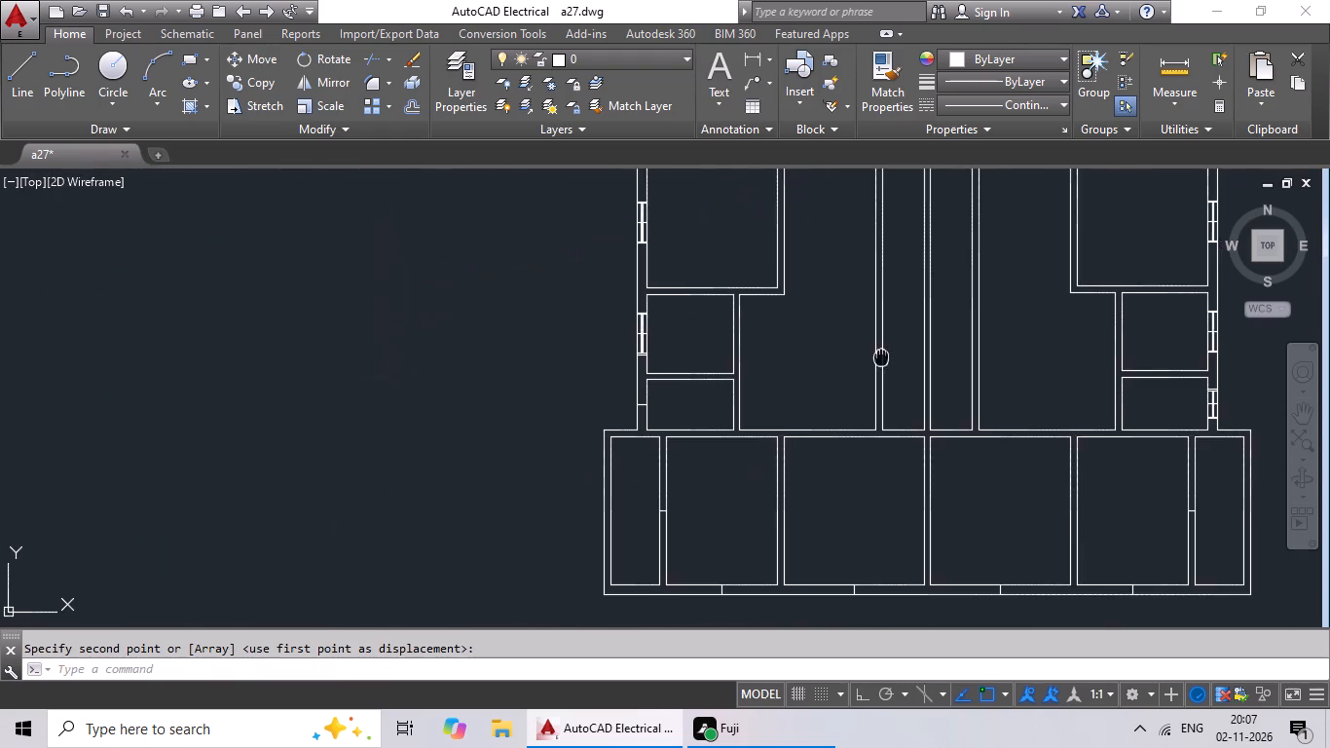
{"action": "middle_click_drag", "start_coordinate": [833, 349], "coordinate": [424, 273]}
{"action": "scroll", "coordinate": [702, 316], "scroll_direction": "down", "scroll_amount": 1}
{"action": "middle_click_drag", "start_coordinate": [809, 328], "coordinate": [745, 455]}
{"action": "middle_click_drag", "start_coordinate": [791, 423], "coordinate": [727, 480]}
{"action": "middle_click_drag", "start_coordinate": [801, 411], "coordinate": [794, 430]}
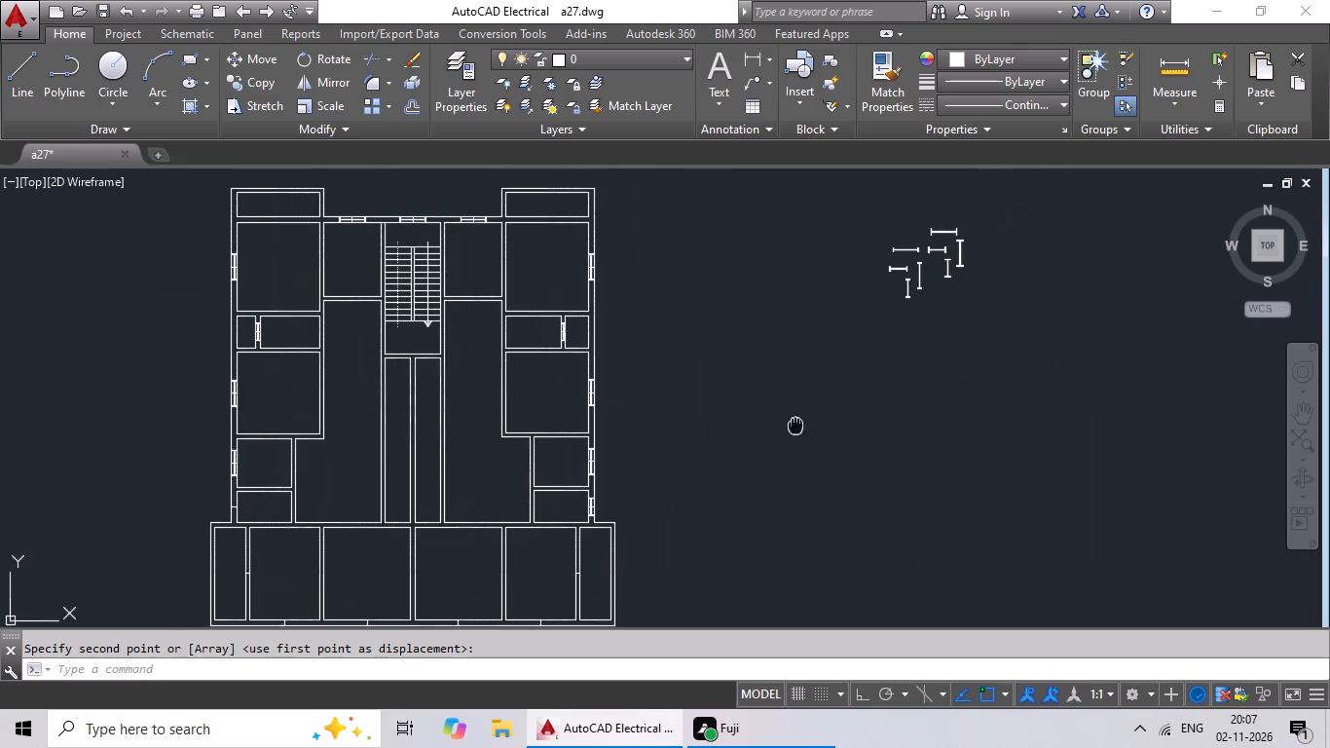
{"action": "middle_click_drag", "start_coordinate": [794, 430], "coordinate": [766, 482]}
{"action": "scroll", "coordinate": [915, 332], "scroll_direction": "up", "scroll_amount": 5}
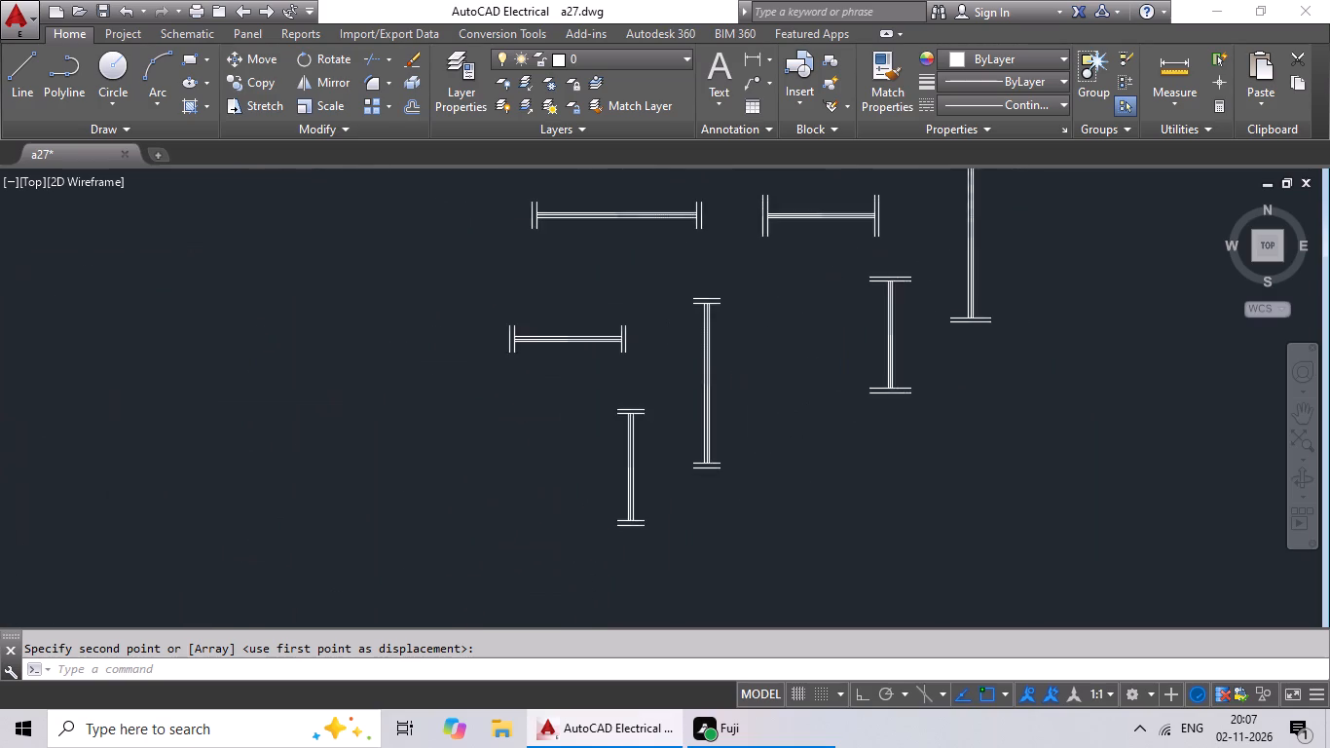
{"action": "left_click_drag", "start_coordinate": [960, 234], "coordinate": [941, 500]}
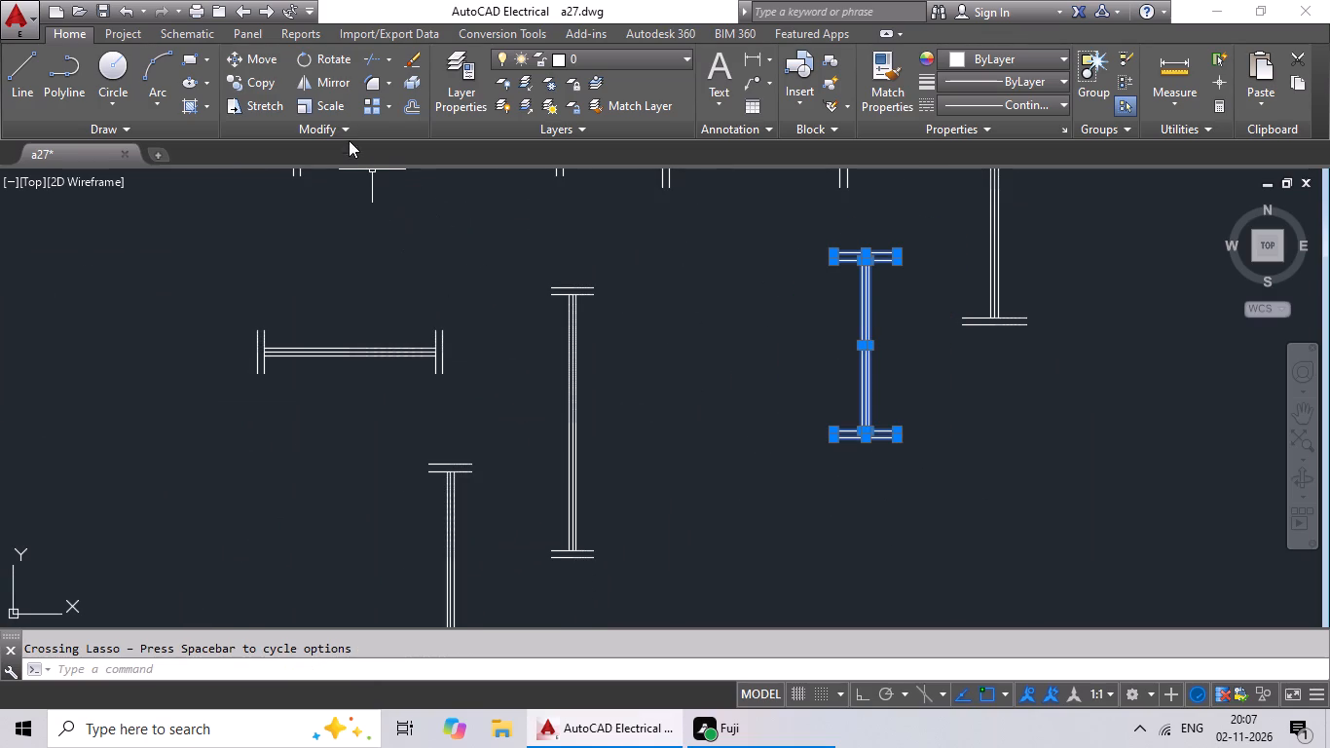
{"action": "left_click", "coordinate": [271, 78]}
{"action": "scroll", "coordinate": [869, 345], "scroll_direction": "up", "scroll_amount": 3}
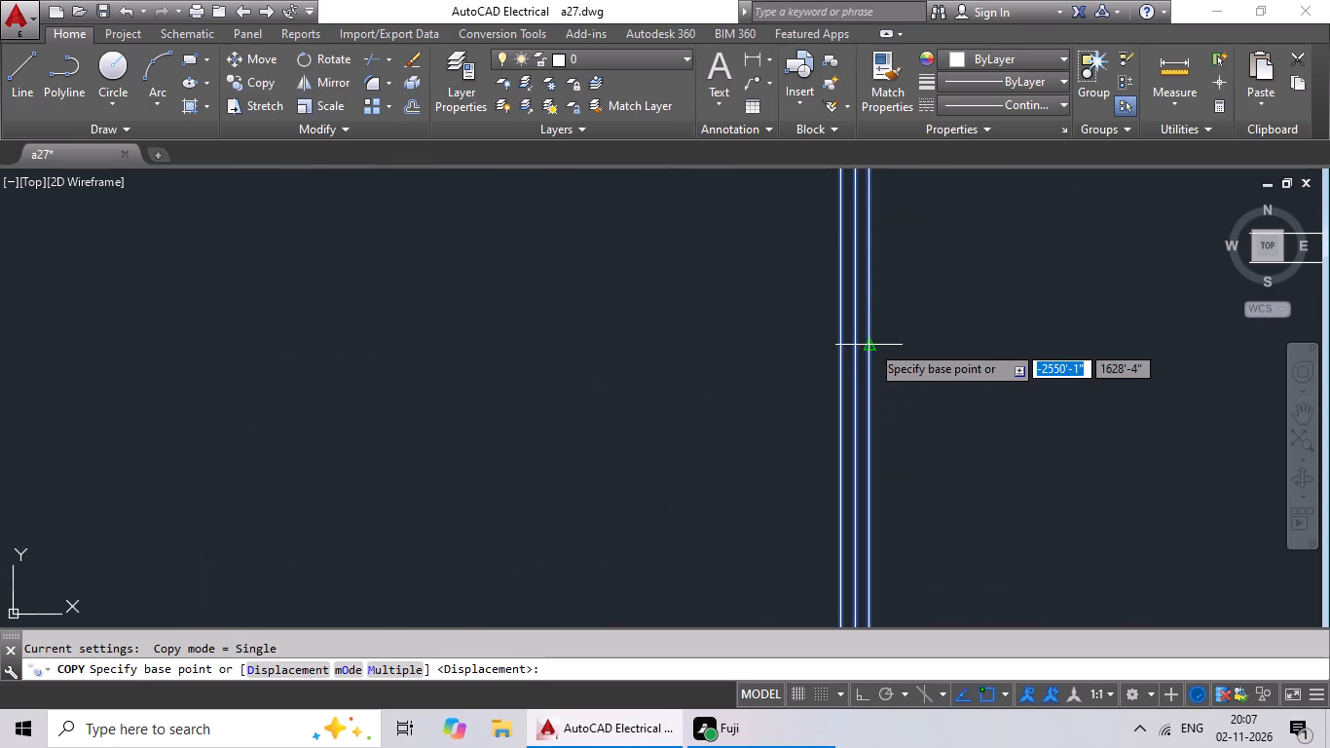
{"action": "left_click_drag", "start_coordinate": [855, 350], "coordinate": [825, 356]}
{"action": "scroll", "coordinate": [391, 409], "scroll_direction": "down", "scroll_amount": 2}
{"action": "middle_click_drag", "start_coordinate": [392, 409], "coordinate": [831, 205]}
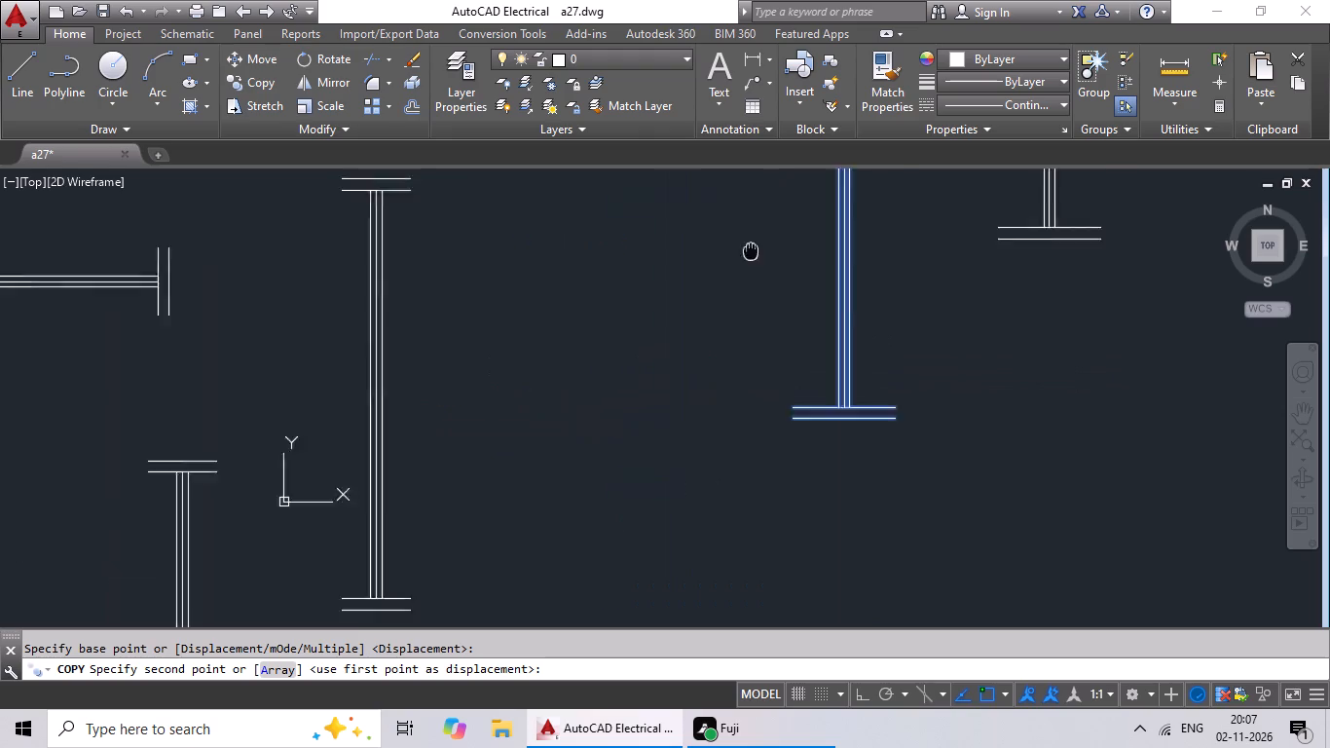
{"action": "middle_click_drag", "start_coordinate": [831, 205], "coordinate": [913, 151]}
{"action": "scroll", "coordinate": [876, 210], "scroll_direction": "down", "scroll_amount": 2}
{"action": "middle_click_drag", "start_coordinate": [610, 352], "coordinate": [838, 225]}
{"action": "scroll", "coordinate": [514, 380], "scroll_direction": "down", "scroll_amount": 2}
{"action": "middle_click_drag", "start_coordinate": [494, 412], "coordinate": [734, 313]}
{"action": "middle_click_drag", "start_coordinate": [395, 393], "coordinate": [797, 302]}
{"action": "middle_click_drag", "start_coordinate": [570, 420], "coordinate": [905, 336]}
{"action": "middle_click_drag", "start_coordinate": [392, 426], "coordinate": [777, 333]}
{"action": "middle_click_drag", "start_coordinate": [502, 434], "coordinate": [695, 355]}
{"action": "scroll", "coordinate": [484, 432], "scroll_direction": "up", "scroll_amount": 4}
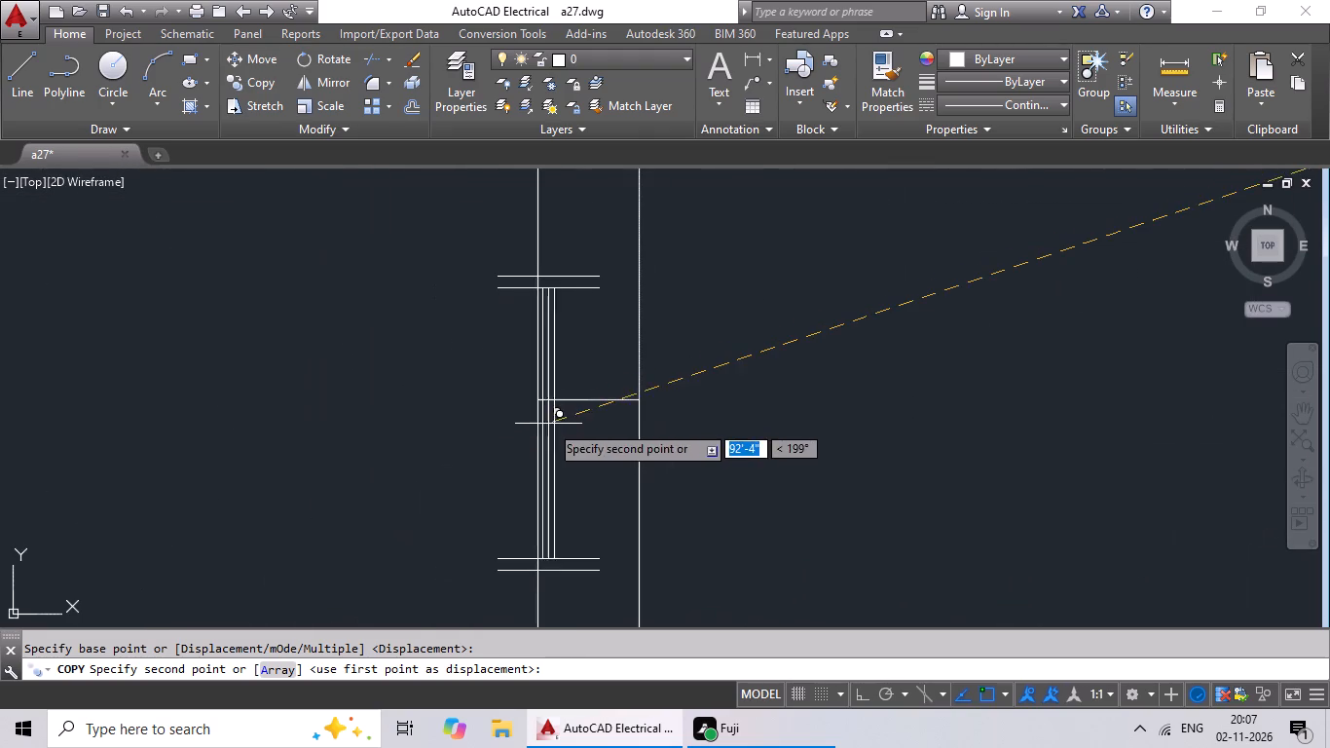
{"action": "left_click", "coordinate": [585, 399]}
Copy the shorter-ended vertical 3' symbol by its midpoint onto the mark in the inner wall beside the narrow room at the plan's lower right.
{"action": "scroll", "coordinate": [720, 409], "scroll_direction": "down", "scroll_amount": 4}
{"action": "middle_click_drag", "start_coordinate": [809, 430], "coordinate": [503, 365]}
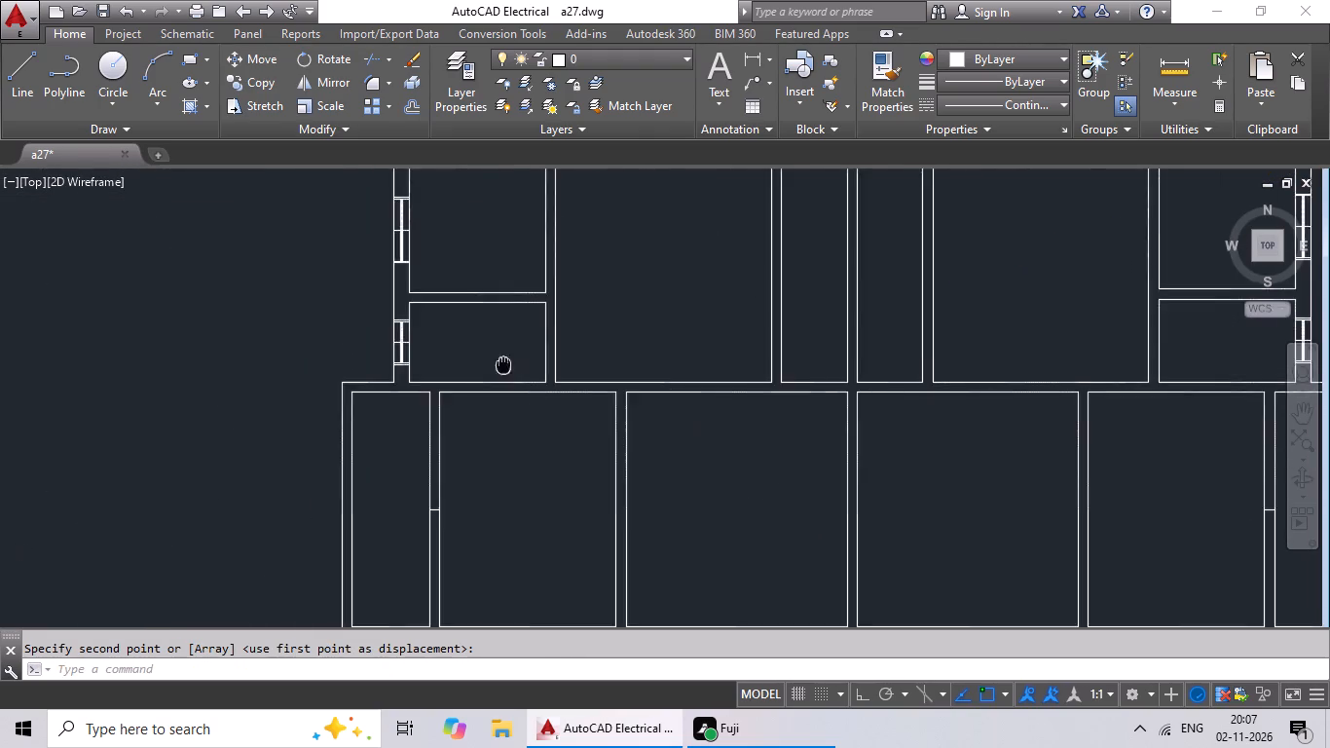
{"action": "scroll", "coordinate": [701, 399], "scroll_direction": "down", "scroll_amount": 1}
{"action": "middle_click_drag", "start_coordinate": [724, 422], "coordinate": [519, 429]}
{"action": "middle_click_drag", "start_coordinate": [690, 428], "coordinate": [536, 480]}
{"action": "scroll", "coordinate": [958, 471], "scroll_direction": "down", "scroll_amount": 1}
{"action": "middle_click_drag", "start_coordinate": [973, 470], "coordinate": [764, 512]}
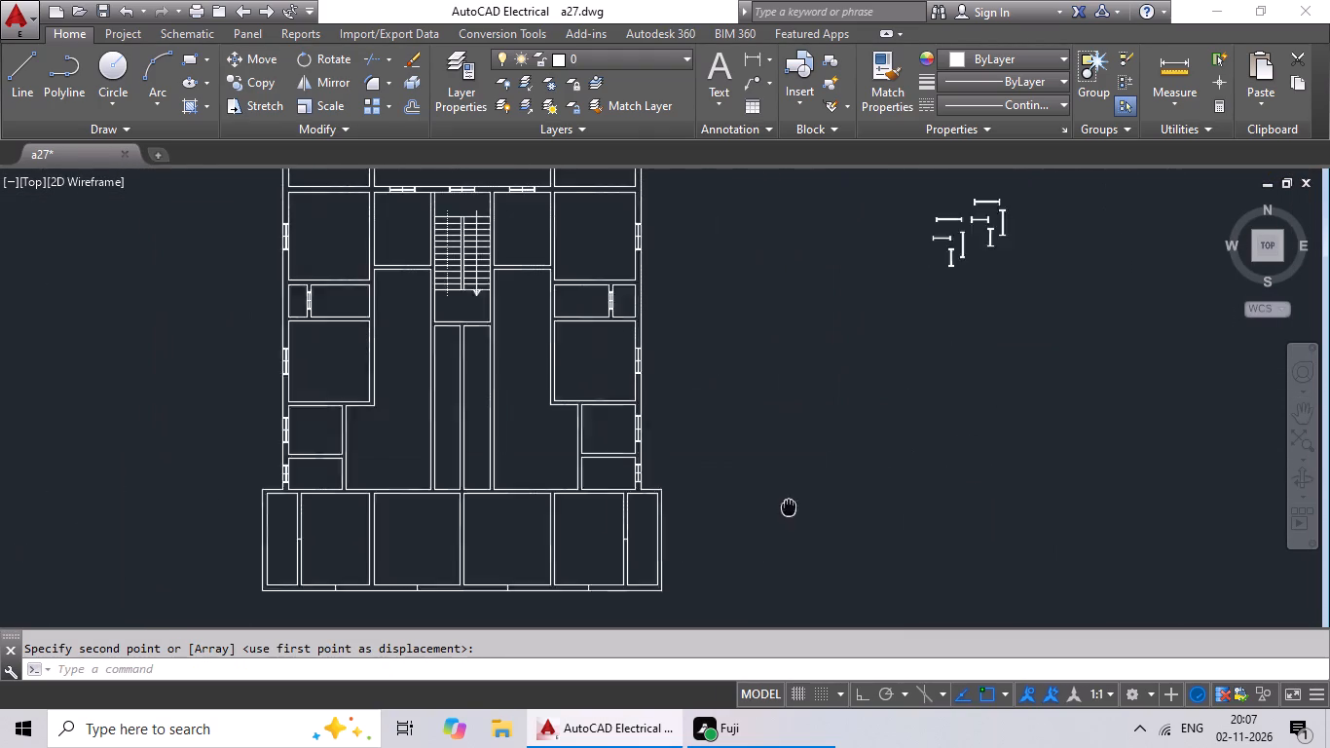
{"action": "middle_click_drag", "start_coordinate": [764, 512], "coordinate": [726, 520]}
{"action": "middle_click_drag", "start_coordinate": [850, 422], "coordinate": [778, 468]}
{"action": "middle_click_drag", "start_coordinate": [775, 451], "coordinate": [812, 354]}
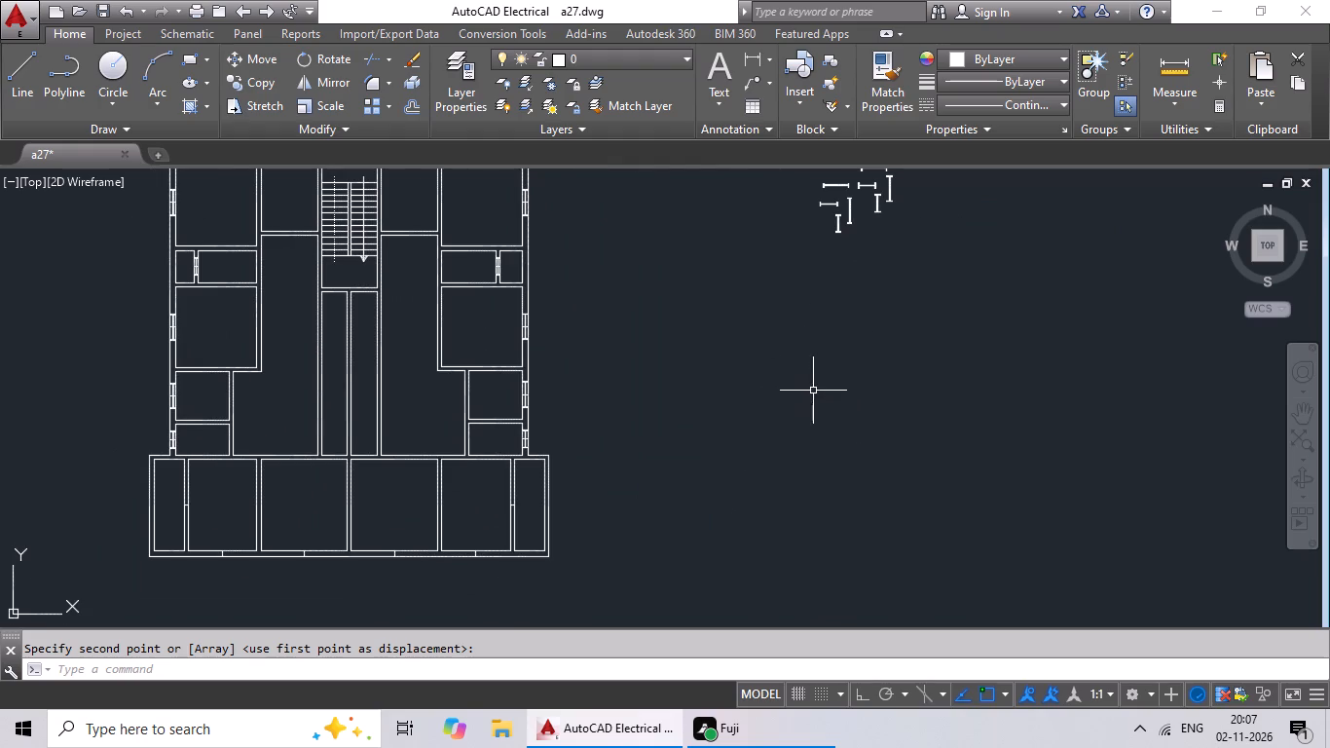
{"action": "middle_click_drag", "start_coordinate": [813, 391], "coordinate": [772, 438]}
{"action": "middle_click_drag", "start_coordinate": [806, 380], "coordinate": [780, 424]}
{"action": "middle_click_drag", "start_coordinate": [805, 394], "coordinate": [736, 451]}
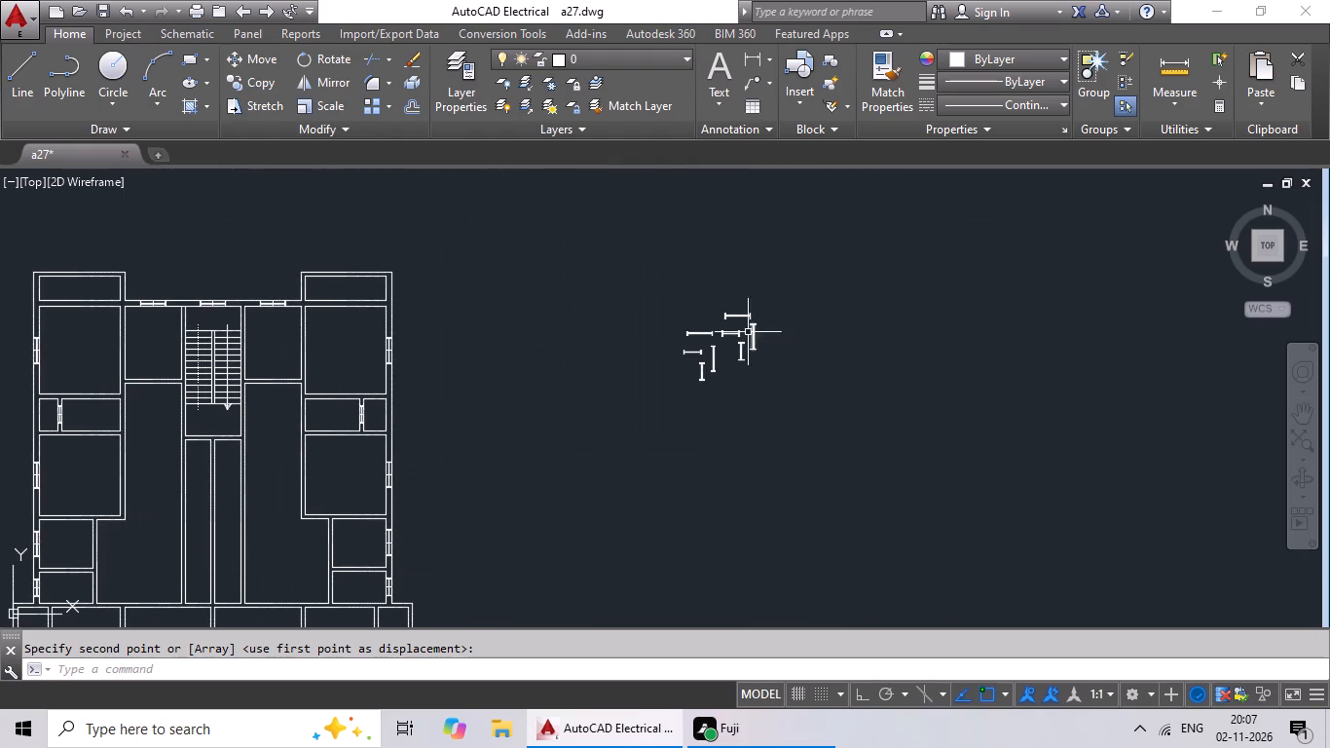
{"action": "scroll", "coordinate": [748, 324], "scroll_direction": "up", "scroll_amount": 2}
{"action": "scroll", "coordinate": [661, 403], "scroll_direction": "up", "scroll_amount": 2}
{"action": "left_click_drag", "start_coordinate": [686, 322], "coordinate": [630, 367]}
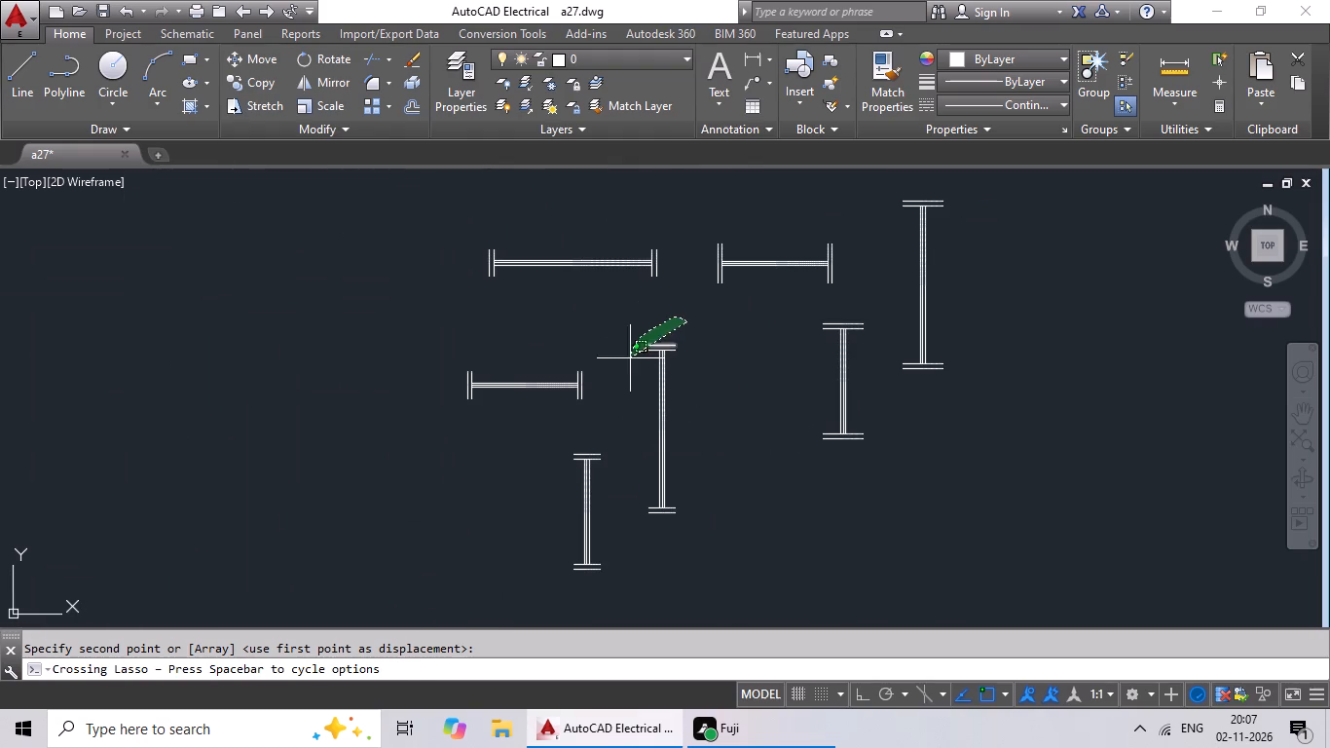
{"action": "left_click_drag", "start_coordinate": [630, 367], "coordinate": [721, 543]}
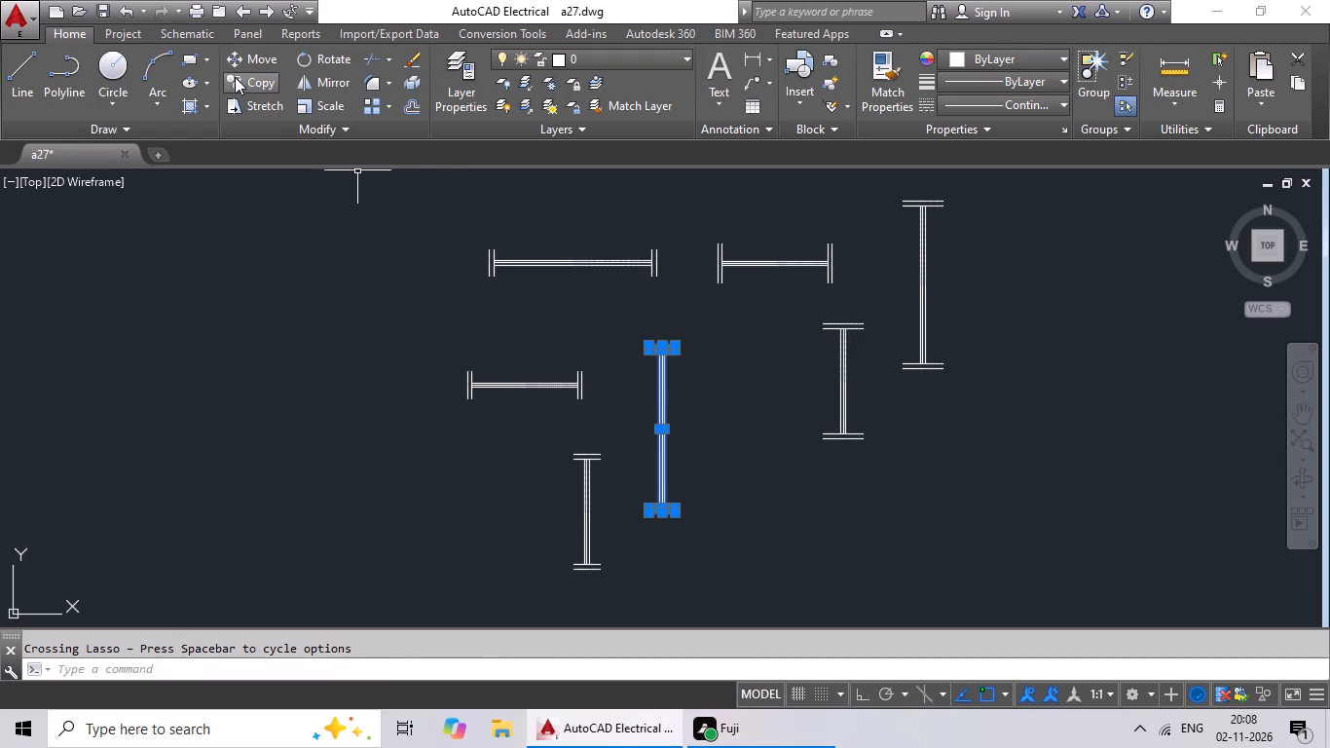
{"action": "left_click", "coordinate": [237, 73]}
{"action": "scroll", "coordinate": [718, 439], "scroll_direction": "up", "scroll_amount": 2}
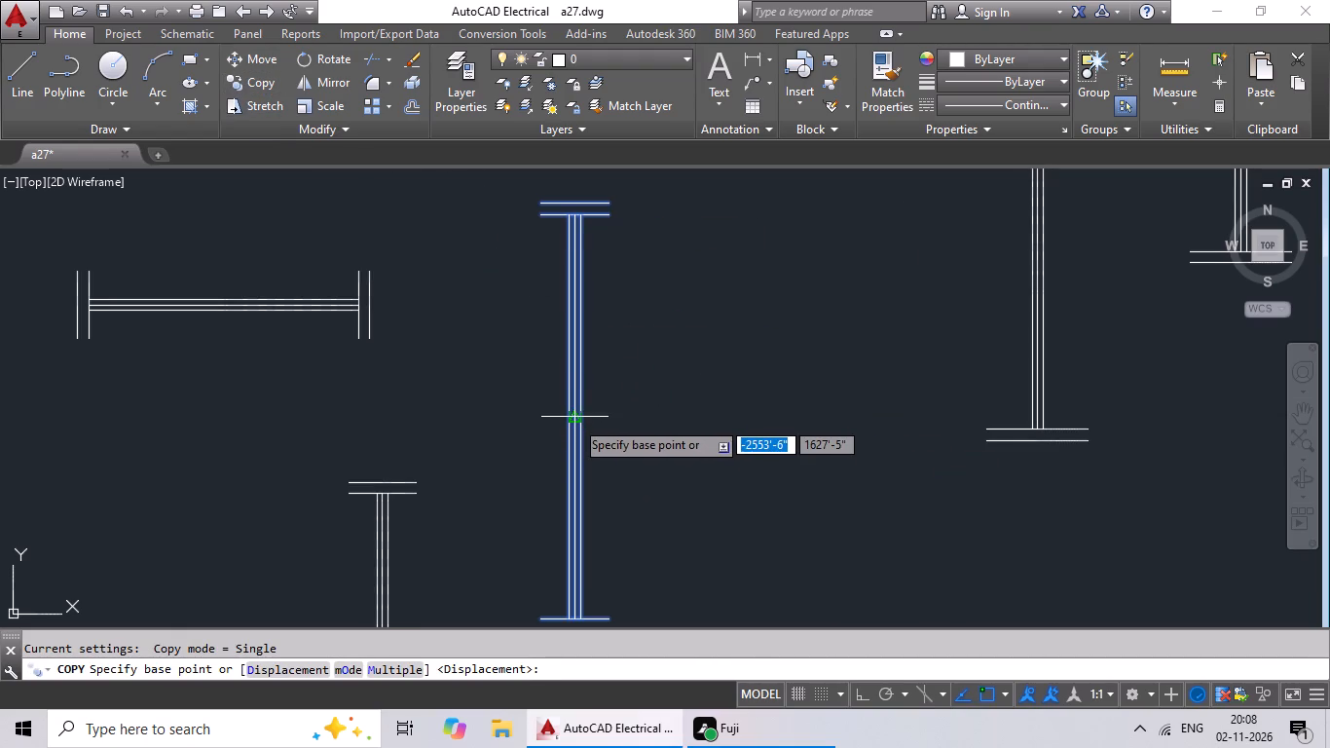
{"action": "left_click", "coordinate": [574, 420]}
{"action": "scroll", "coordinate": [266, 502], "scroll_direction": "down", "scroll_amount": 3}
{"action": "middle_click_drag", "start_coordinate": [262, 504], "coordinate": [844, 149]}
{"action": "scroll", "coordinate": [608, 317], "scroll_direction": "down", "scroll_amount": 2}
{"action": "middle_click_drag", "start_coordinate": [454, 472], "coordinate": [726, 336]}
{"action": "middle_click_drag", "start_coordinate": [632, 470], "coordinate": [767, 382]}
{"action": "middle_click_drag", "start_coordinate": [700, 430], "coordinate": [789, 362]}
{"action": "scroll", "coordinate": [677, 444], "scroll_direction": "up", "scroll_amount": 4}
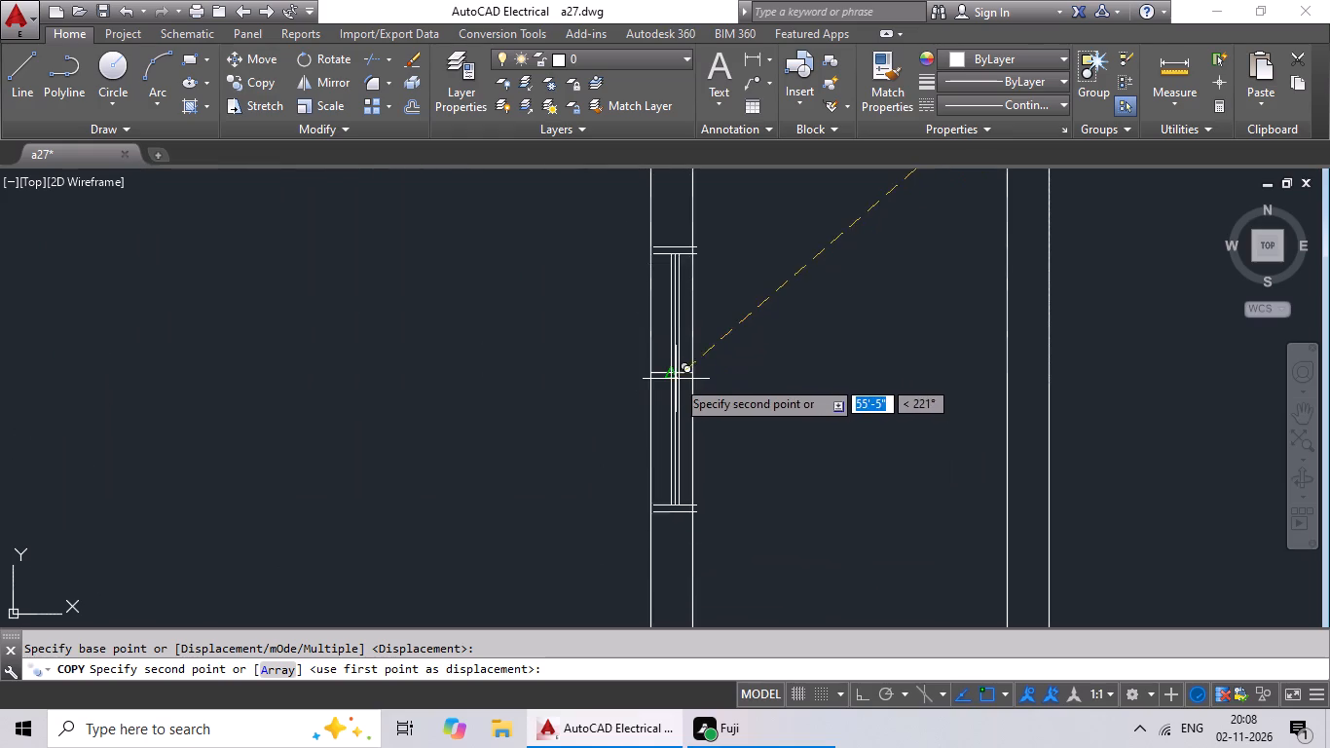
{"action": "left_click", "coordinate": [676, 378]}
Copy the longer-ended horizontal 3' symbol by its midpoint onto the bottom-wall mark of the room beside the narrow lower-right room.
{"action": "scroll", "coordinate": [945, 417], "scroll_direction": "down", "scroll_amount": 4}
{"action": "middle_click_drag", "start_coordinate": [1071, 418], "coordinate": [832, 458]}
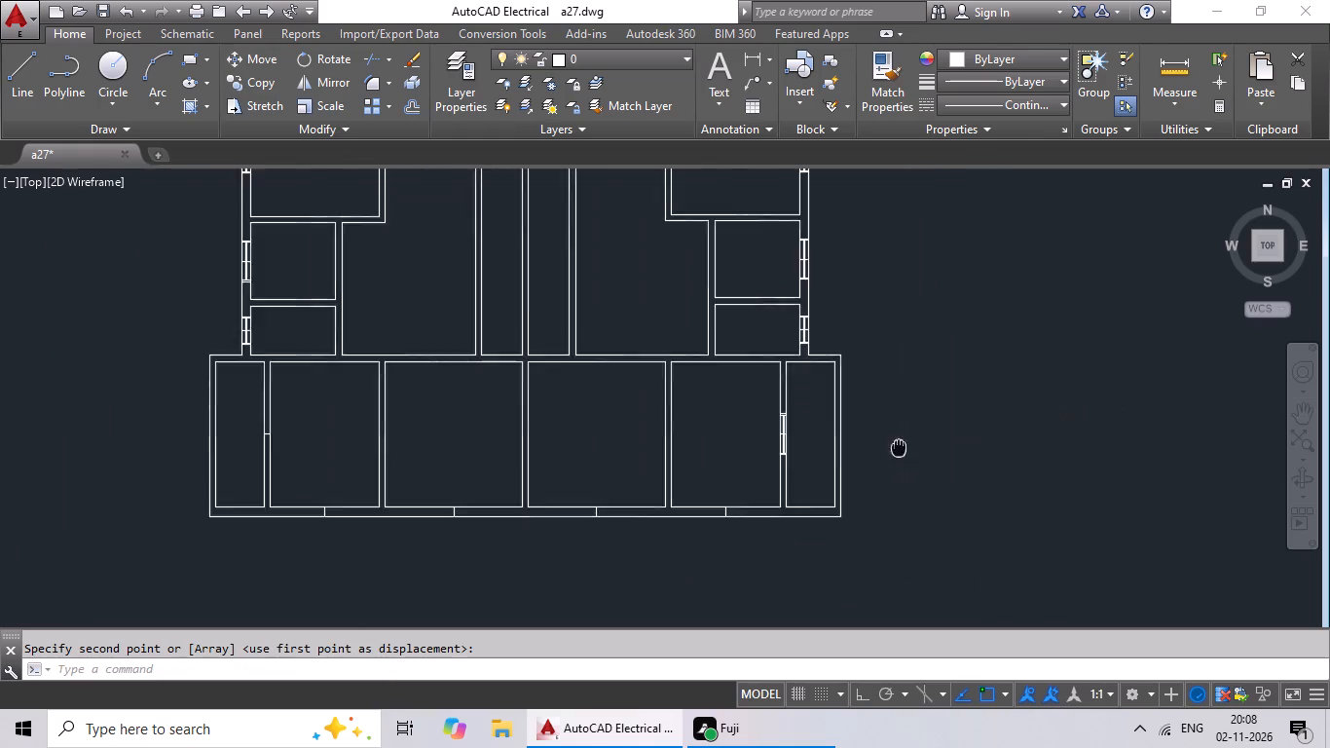
{"action": "middle_click_drag", "start_coordinate": [832, 458], "coordinate": [796, 467]}
{"action": "scroll", "coordinate": [825, 446], "scroll_direction": "down", "scroll_amount": 1}
{"action": "middle_click_drag", "start_coordinate": [877, 427], "coordinate": [730, 494]}
{"action": "middle_click_drag", "start_coordinate": [760, 434], "coordinate": [711, 481]}
{"action": "middle_click_drag", "start_coordinate": [742, 437], "coordinate": [707, 483]}
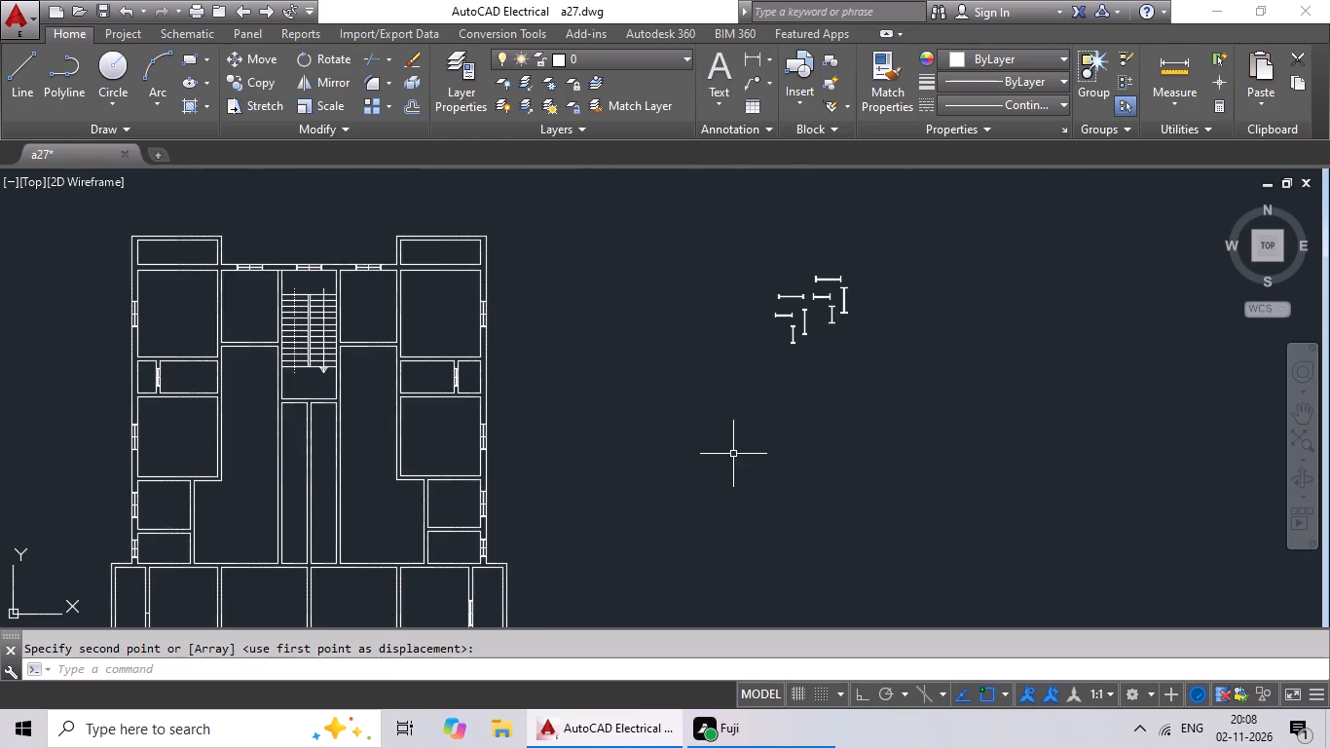
{"action": "middle_click_drag", "start_coordinate": [736, 450], "coordinate": [761, 355]}
{"action": "middle_click_drag", "start_coordinate": [782, 353], "coordinate": [724, 421]}
{"action": "scroll", "coordinate": [789, 240], "scroll_direction": "up", "scroll_amount": 5}
{"action": "left_click_drag", "start_coordinate": [820, 234], "coordinate": [1041, 258]}
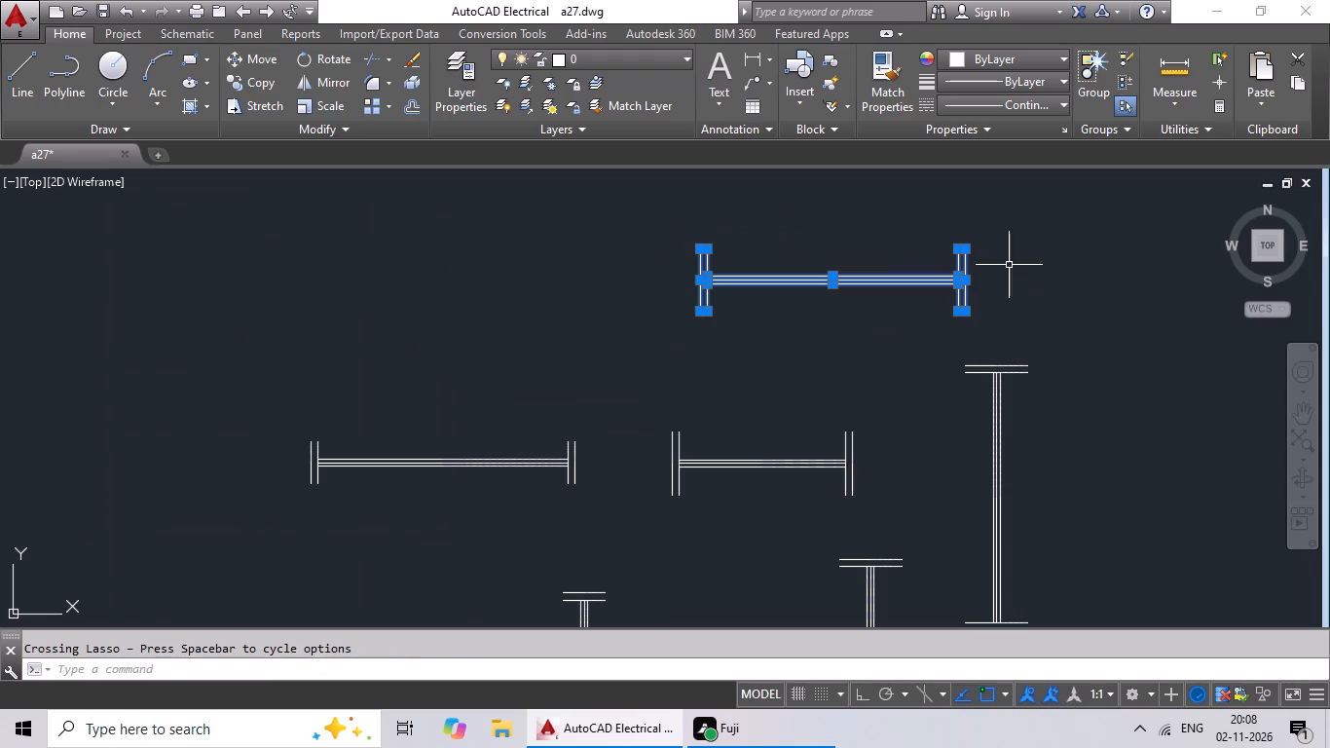
{"action": "left_click", "coordinate": [275, 85]}
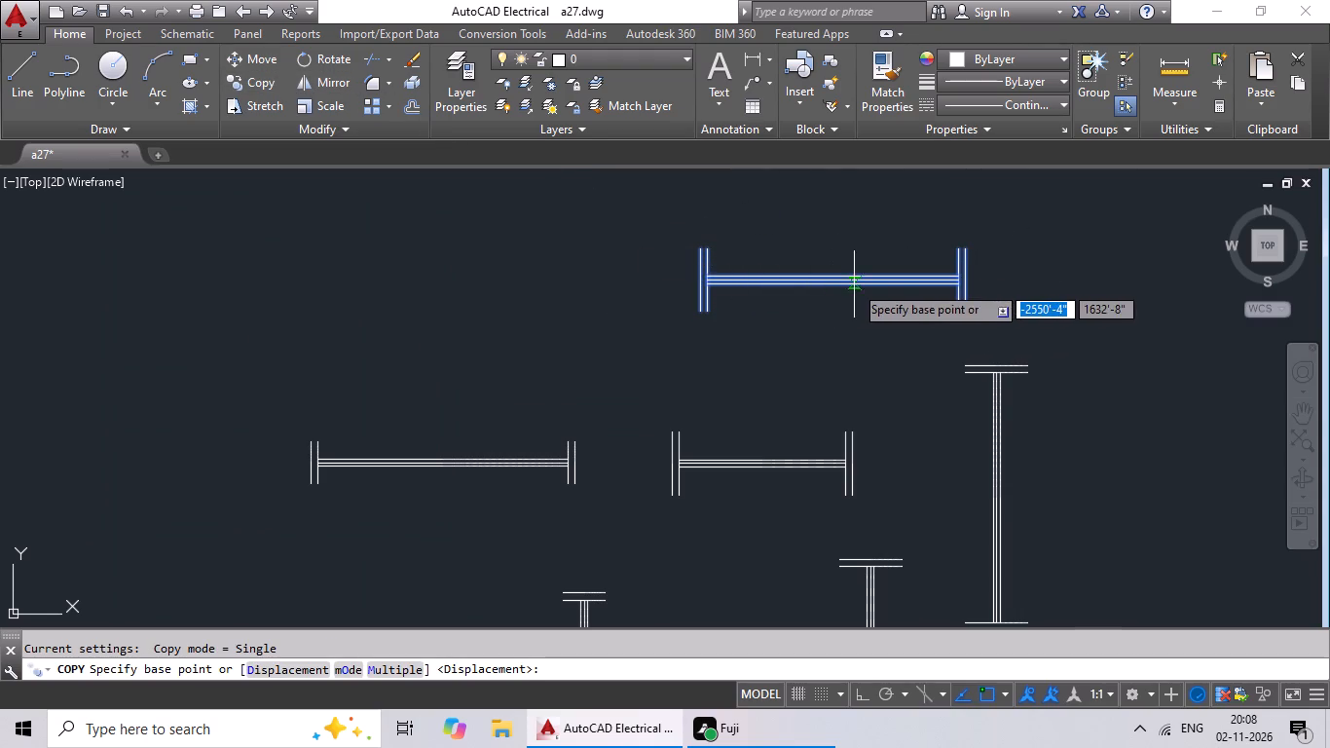
{"action": "scroll", "coordinate": [854, 284], "scroll_direction": "up", "scroll_amount": 2}
{"action": "left_click_drag", "start_coordinate": [801, 272], "coordinate": [785, 287]}
{"action": "scroll", "coordinate": [526, 446], "scroll_direction": "down", "scroll_amount": 3}
{"action": "middle_click_drag", "start_coordinate": [528, 445], "coordinate": [675, 226]}
{"action": "scroll", "coordinate": [581, 327], "scroll_direction": "down", "scroll_amount": 1}
{"action": "middle_click_drag", "start_coordinate": [551, 386], "coordinate": [776, 154]}
{"action": "scroll", "coordinate": [536, 356], "scroll_direction": "down", "scroll_amount": 2}
{"action": "middle_click_drag", "start_coordinate": [455, 459], "coordinate": [742, 210]}
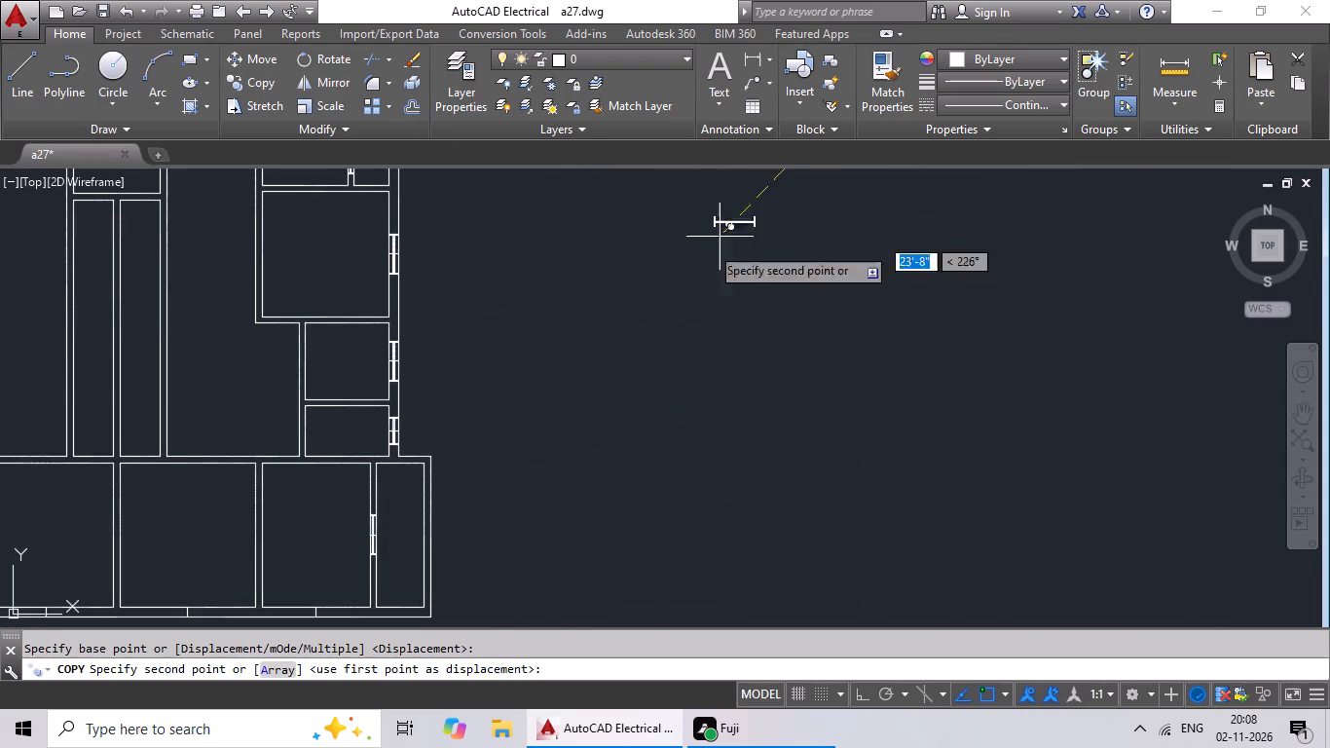
{"action": "middle_click_drag", "start_coordinate": [720, 300], "coordinate": [801, 242]}
{"action": "middle_click_drag", "start_coordinate": [582, 485], "coordinate": [833, 274]}
{"action": "scroll", "coordinate": [648, 336], "scroll_direction": "up", "scroll_amount": 5}
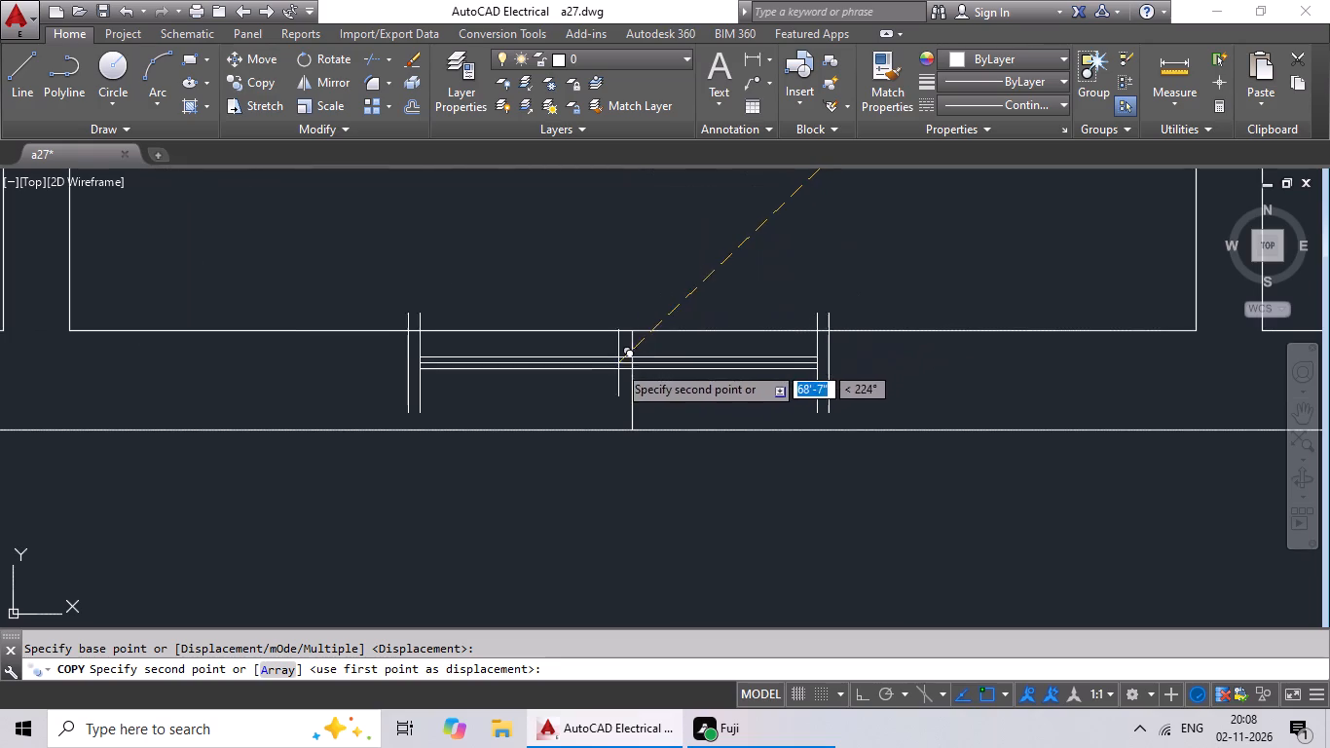
{"action": "left_click", "coordinate": [633, 381]}
Copy the longer-ended horizontal 3' symbol by its midpoint onto the bottom-wall mark of the large room just right of the plan's centre wall.
{"action": "scroll", "coordinate": [831, 372], "scroll_direction": "down", "scroll_amount": 5}
{"action": "middle_click_drag", "start_coordinate": [855, 395], "coordinate": [848, 402]}
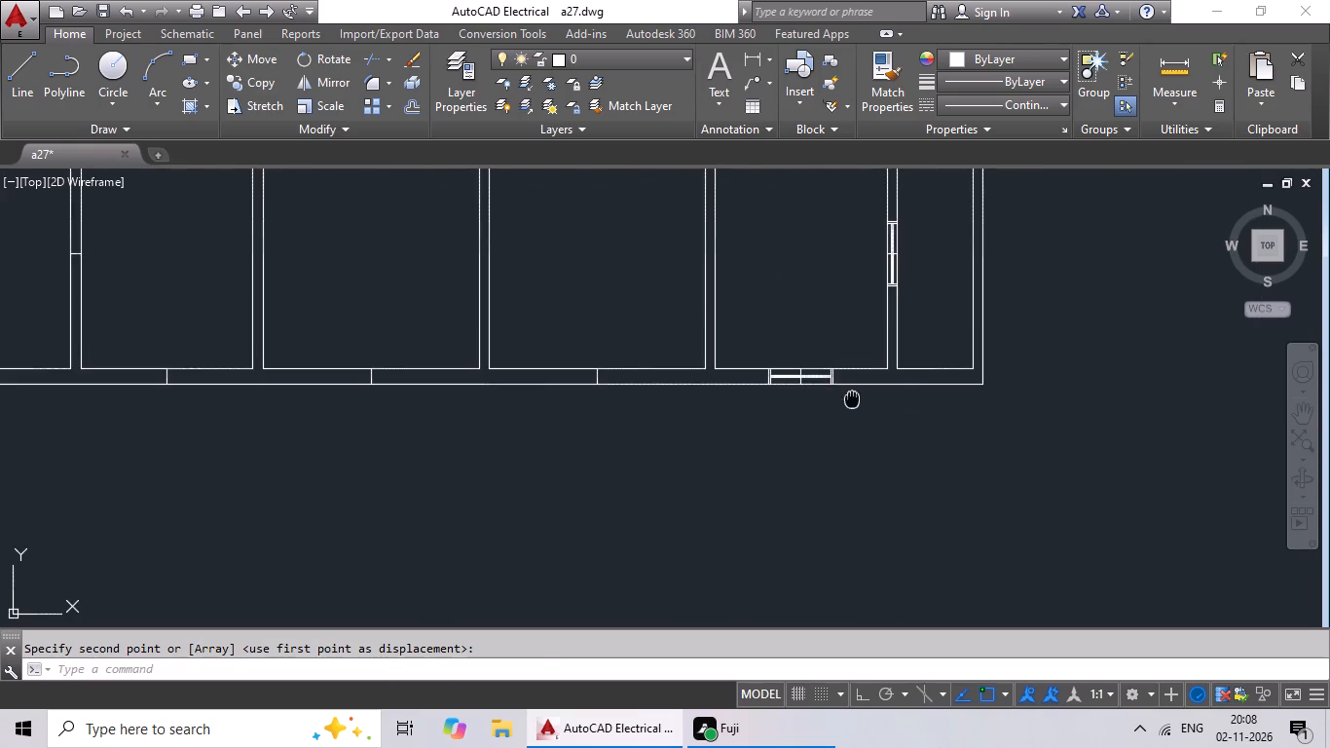
{"action": "middle_click_drag", "start_coordinate": [848, 402], "coordinate": [655, 498]}
{"action": "scroll", "coordinate": [775, 417], "scroll_direction": "down", "scroll_amount": 3}
{"action": "middle_click_drag", "start_coordinate": [822, 396], "coordinate": [741, 479]}
{"action": "middle_click_drag", "start_coordinate": [837, 387], "coordinate": [786, 449]}
{"action": "middle_click_drag", "start_coordinate": [798, 416], "coordinate": [779, 438]}
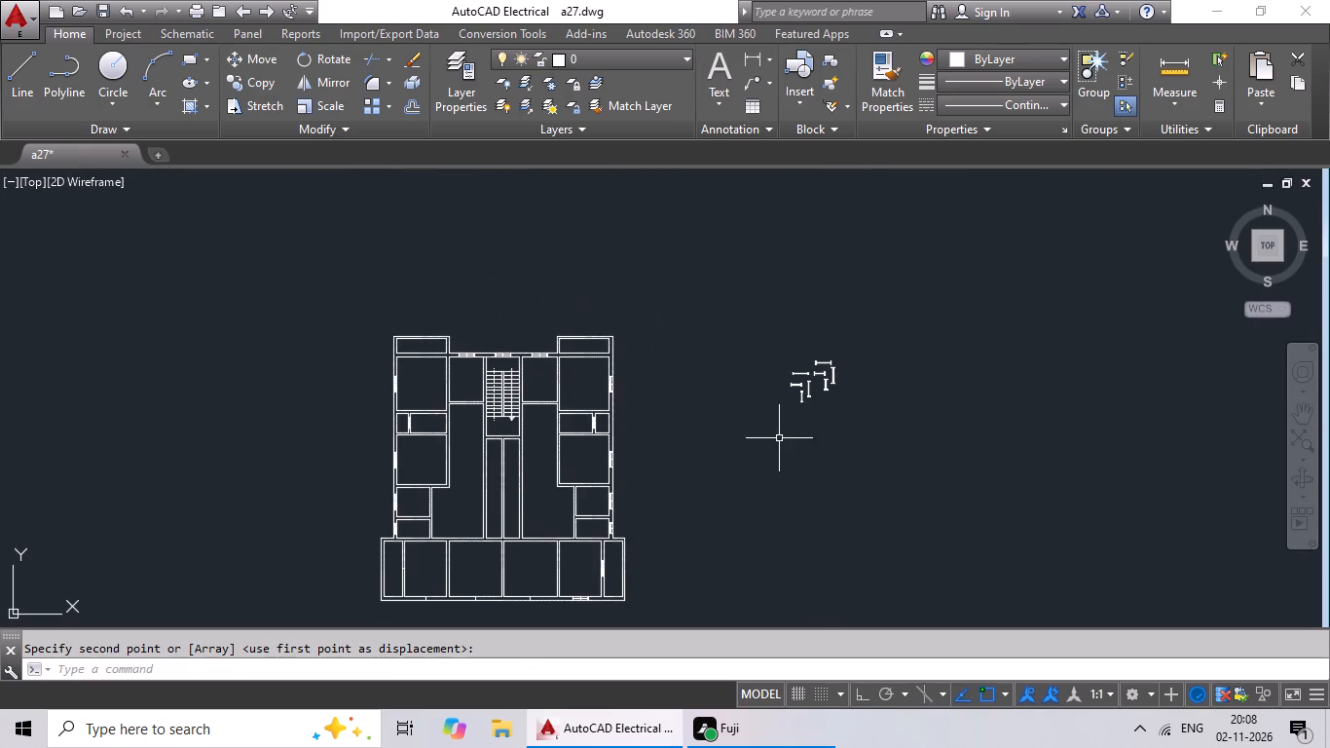
{"action": "scroll", "coordinate": [830, 362], "scroll_direction": "up", "scroll_amount": 6}
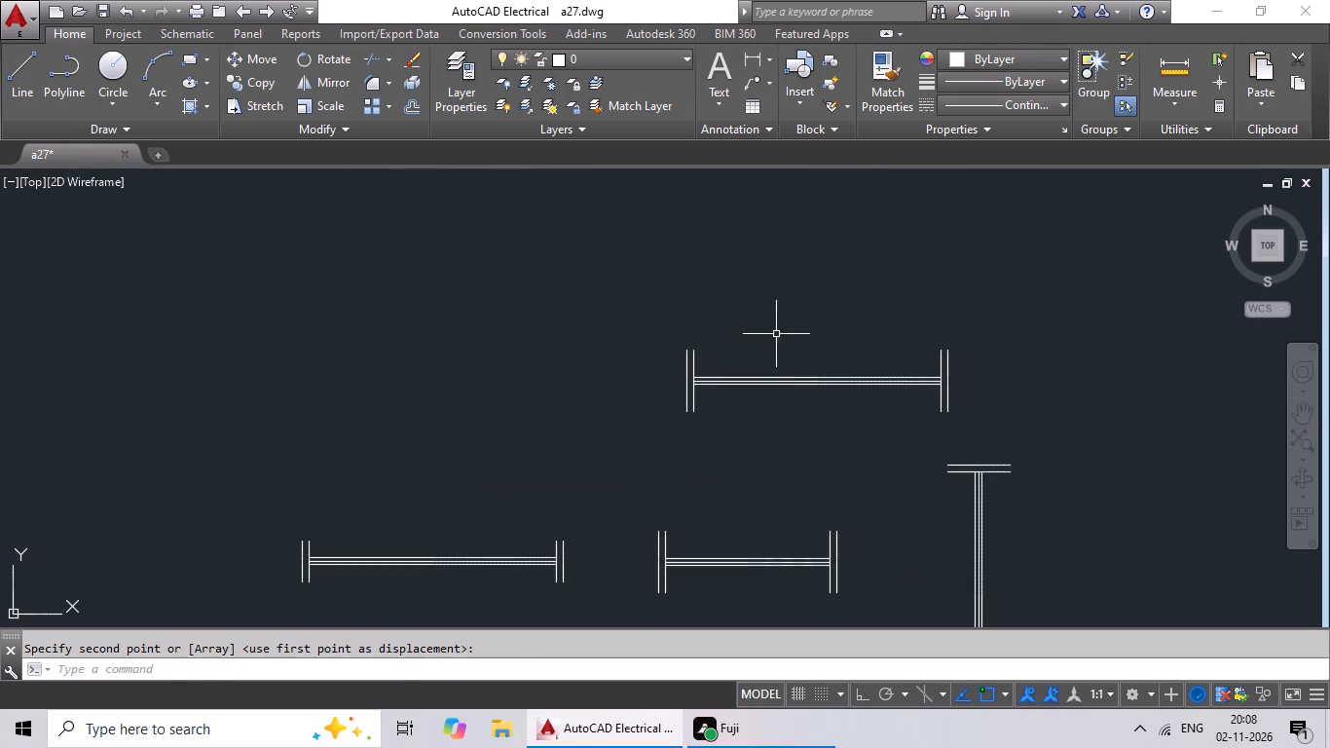
{"action": "left_click_drag", "start_coordinate": [776, 332], "coordinate": [1003, 319]}
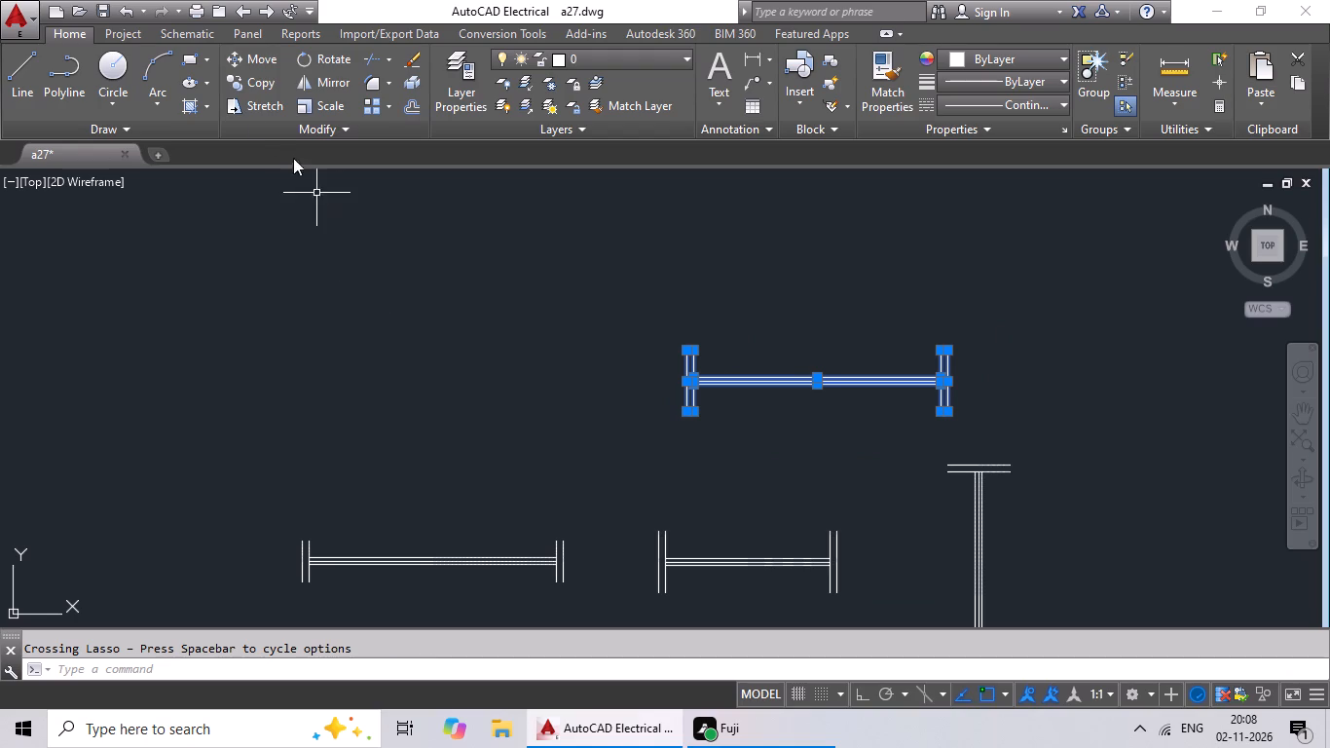
{"action": "left_click", "coordinate": [256, 87]}
{"action": "scroll", "coordinate": [807, 387], "scroll_direction": "up", "scroll_amount": 3}
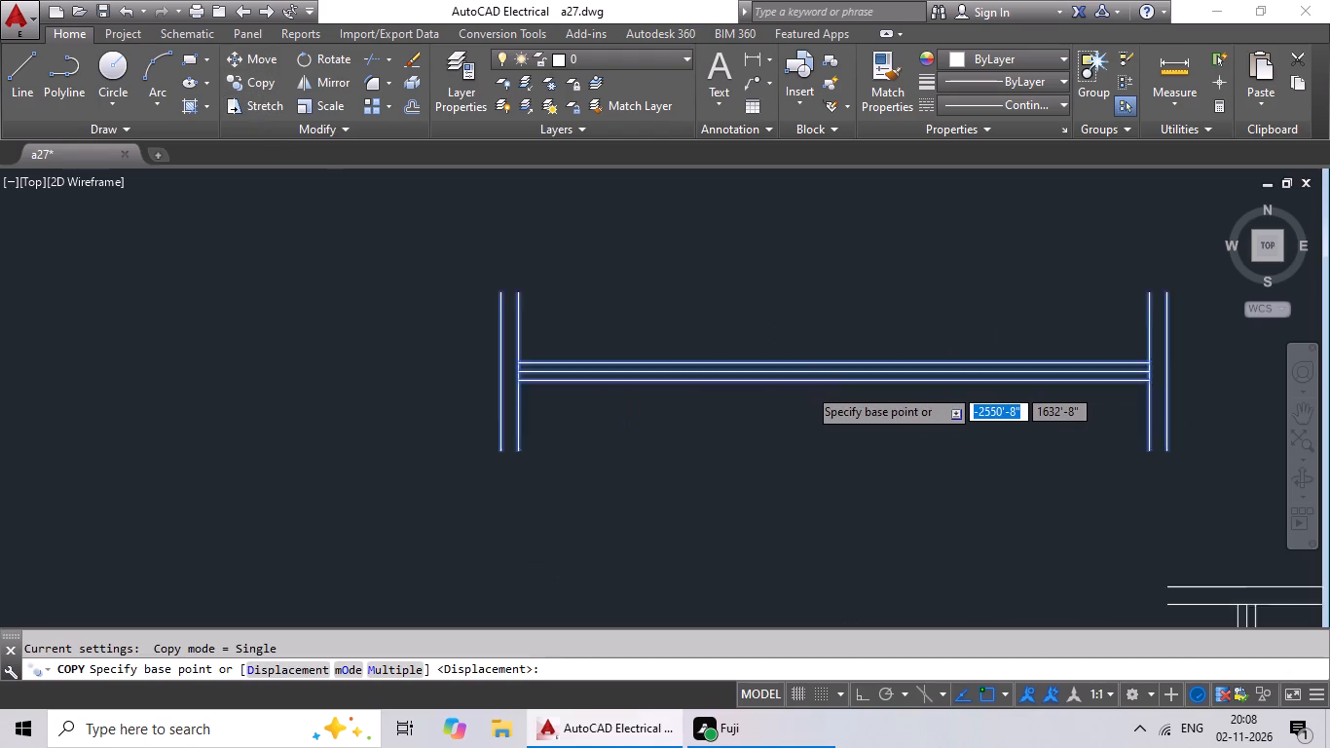
{"action": "scroll", "coordinate": [807, 387], "scroll_direction": "up", "scroll_amount": 1}
{"action": "scroll", "coordinate": [874, 352], "scroll_direction": "down", "scroll_amount": 1}
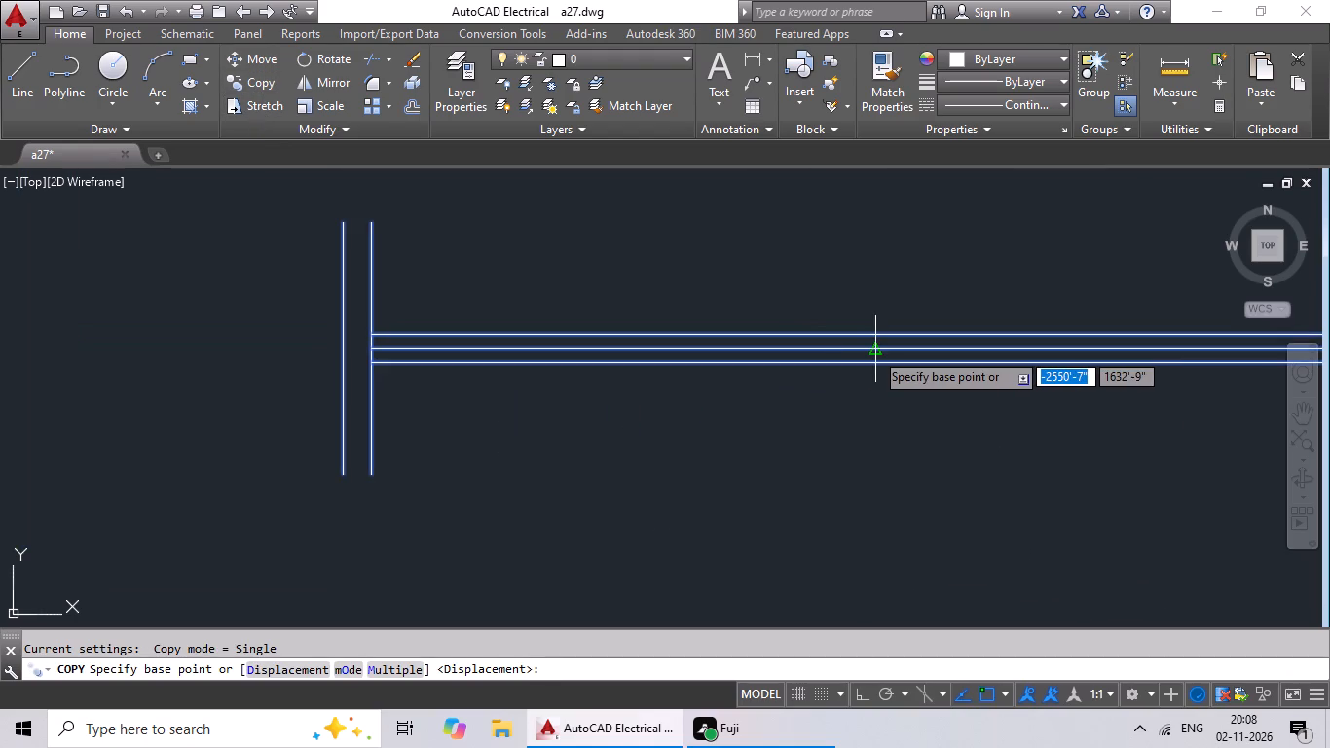
{"action": "left_click_drag", "start_coordinate": [875, 351], "coordinate": [867, 358]}
{"action": "scroll", "coordinate": [624, 494], "scroll_direction": "down", "scroll_amount": 3}
{"action": "middle_click_drag", "start_coordinate": [622, 495], "coordinate": [745, 281]}
{"action": "scroll", "coordinate": [706, 344], "scroll_direction": "down", "scroll_amount": 4}
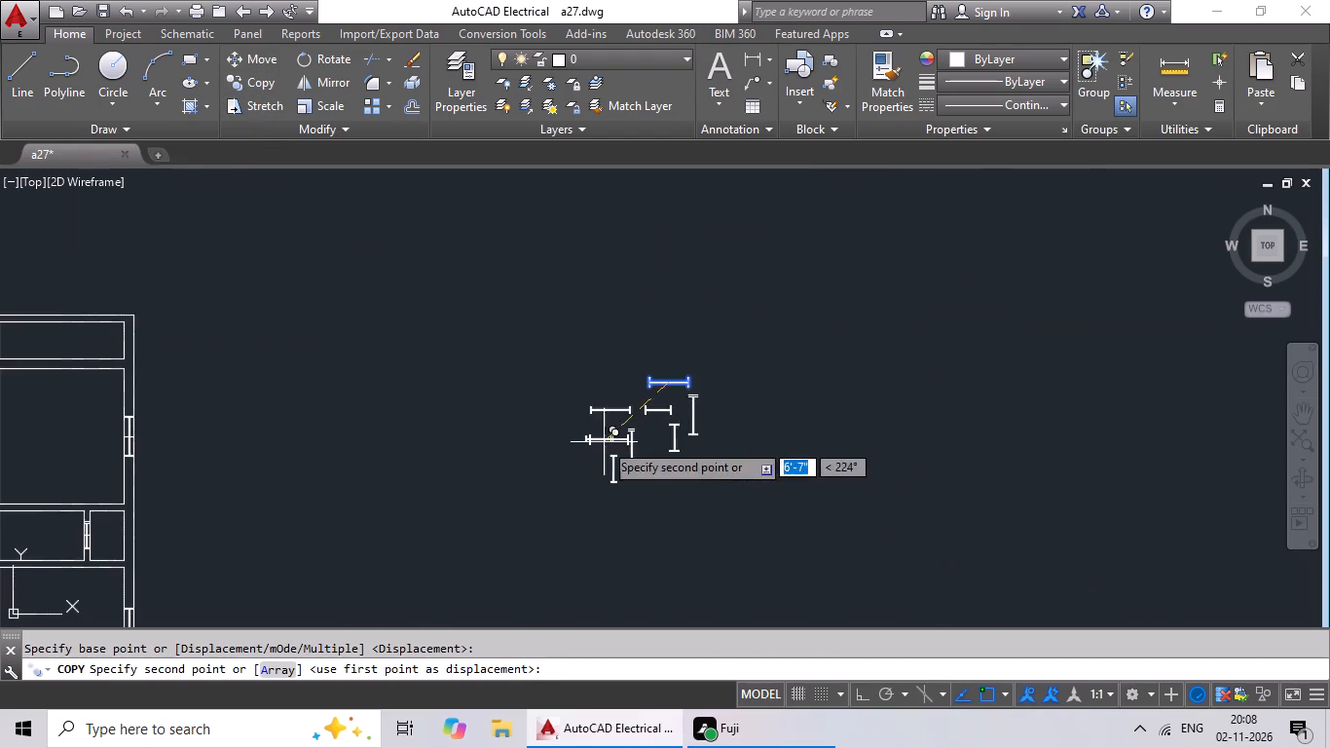
{"action": "middle_click_drag", "start_coordinate": [601, 444], "coordinate": [819, 255]}
{"action": "middle_click_drag", "start_coordinate": [669, 397], "coordinate": [796, 237]}
{"action": "middle_click_drag", "start_coordinate": [708, 402], "coordinate": [824, 247]}
{"action": "middle_click_drag", "start_coordinate": [782, 368], "coordinate": [883, 330]}
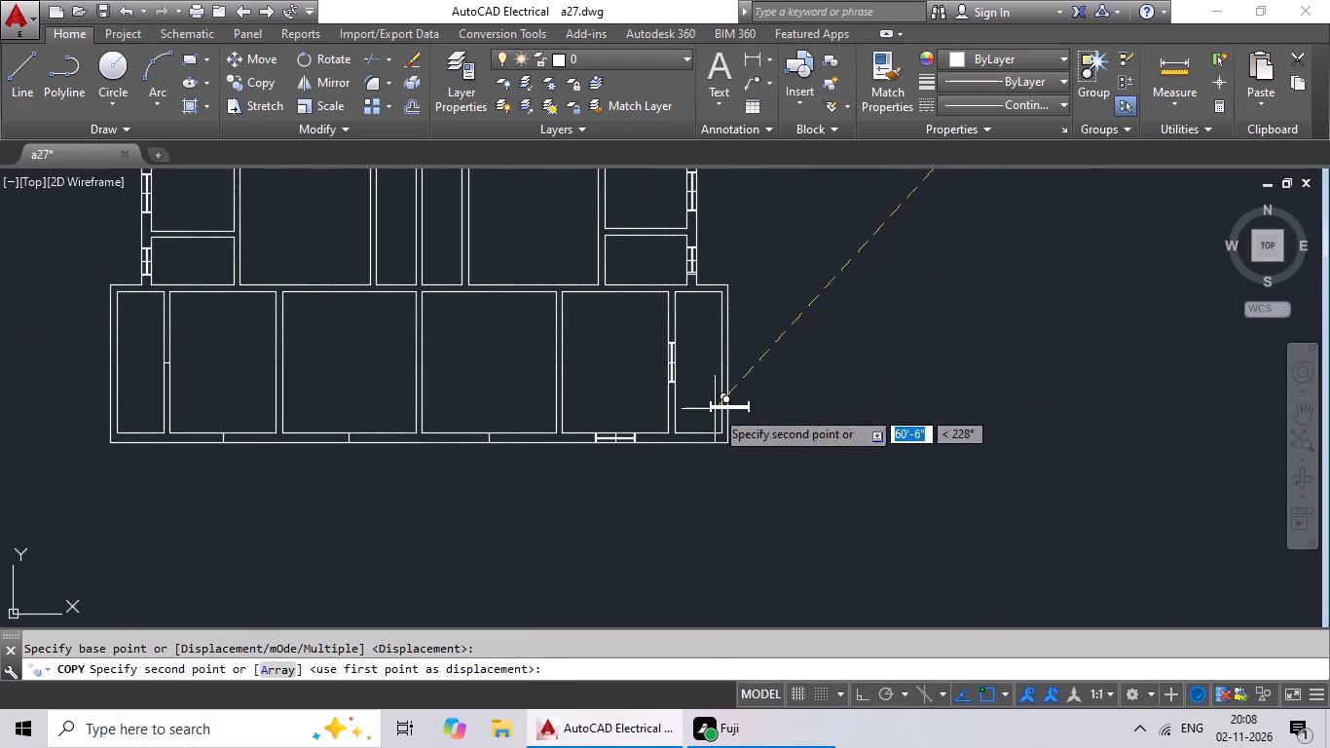
{"action": "scroll", "coordinate": [522, 446], "scroll_direction": "up", "scroll_amount": 3}
{"action": "scroll", "coordinate": [384, 419], "scroll_direction": "up", "scroll_amount": 4}
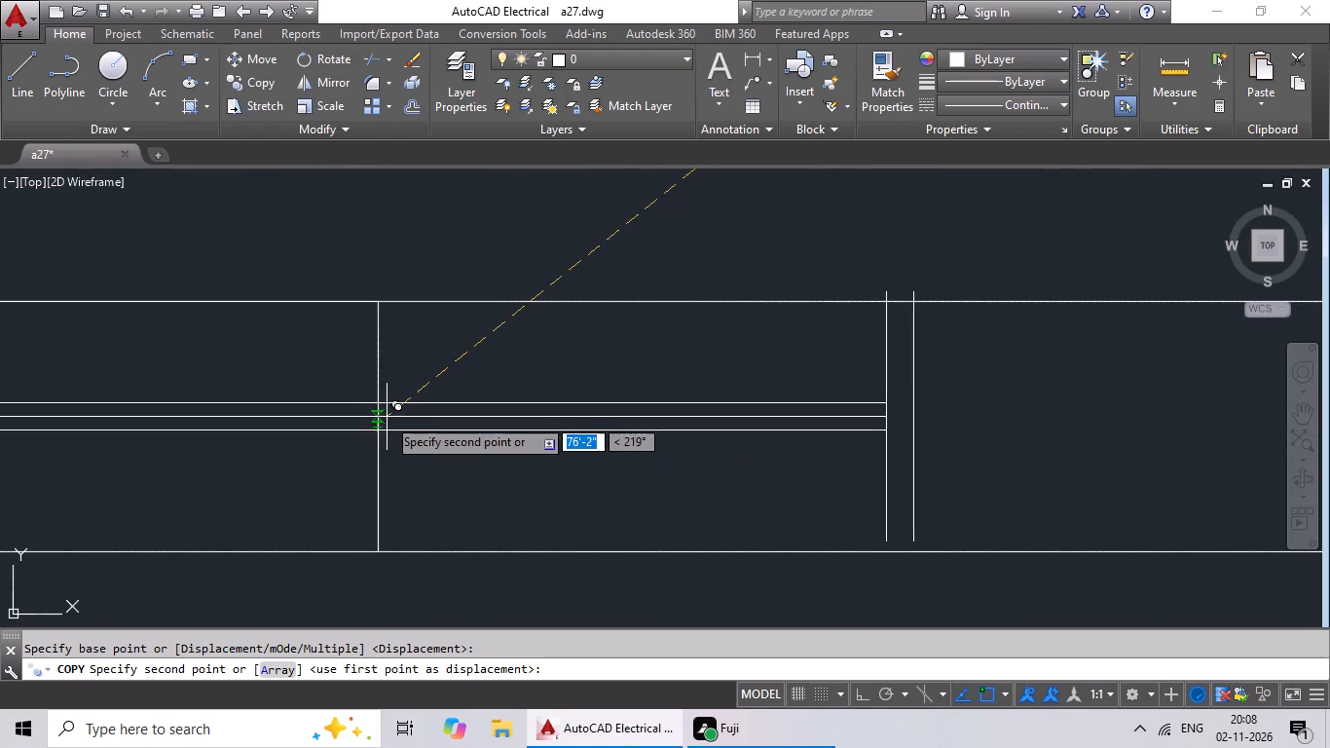
{"action": "left_click", "coordinate": [379, 427]}
Copy the longer-ended horizontal 3' symbol by its midpoint onto the bottom-wall mark of the large room just left of the plan's centre wall.
{"action": "scroll", "coordinate": [676, 374], "scroll_direction": "down", "scroll_amount": 3}
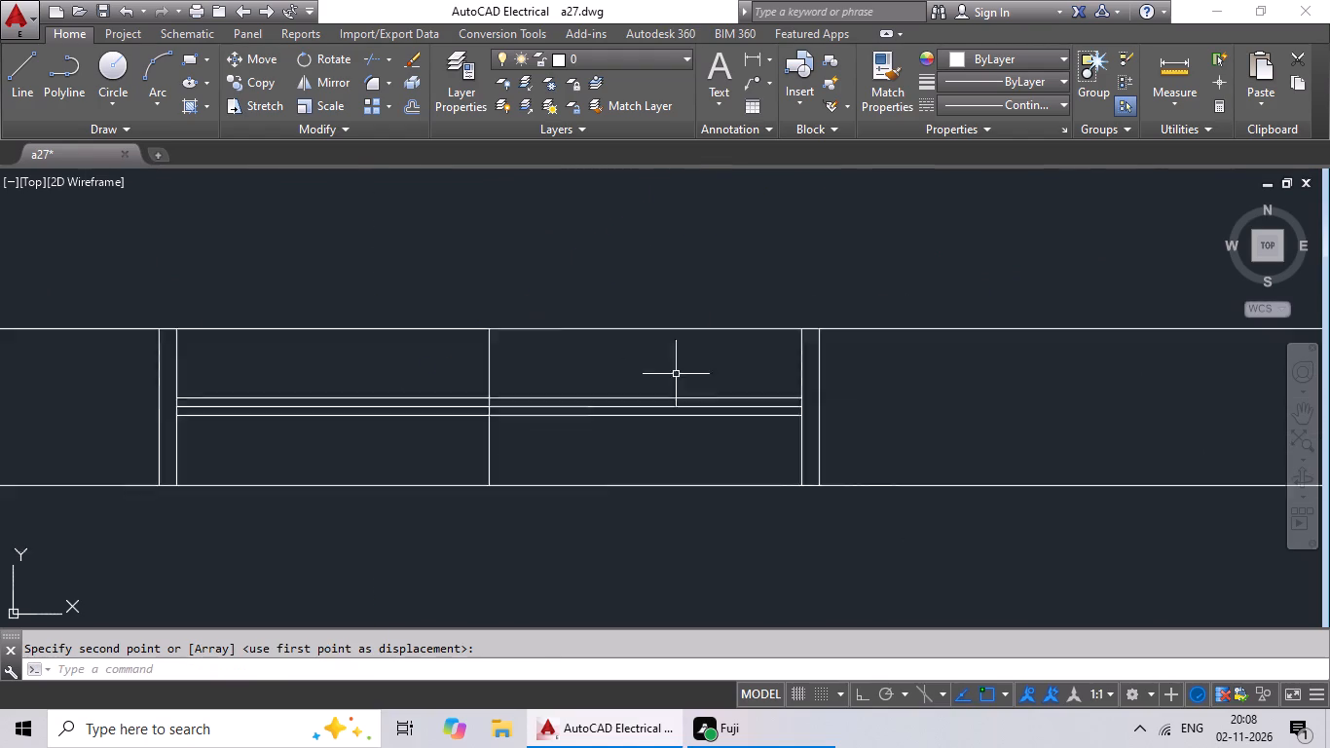
{"action": "scroll", "coordinate": [677, 374], "scroll_direction": "down", "scroll_amount": 2}
{"action": "middle_click_drag", "start_coordinate": [710, 428], "coordinate": [817, 393]}
{"action": "scroll", "coordinate": [839, 416], "scroll_direction": "down", "scroll_amount": 1}
{"action": "middle_click_drag", "start_coordinate": [826, 459], "coordinate": [572, 599]}
{"action": "scroll", "coordinate": [696, 546], "scroll_direction": "down", "scroll_amount": 2}
{"action": "middle_click_drag", "start_coordinate": [888, 502], "coordinate": [866, 505]}
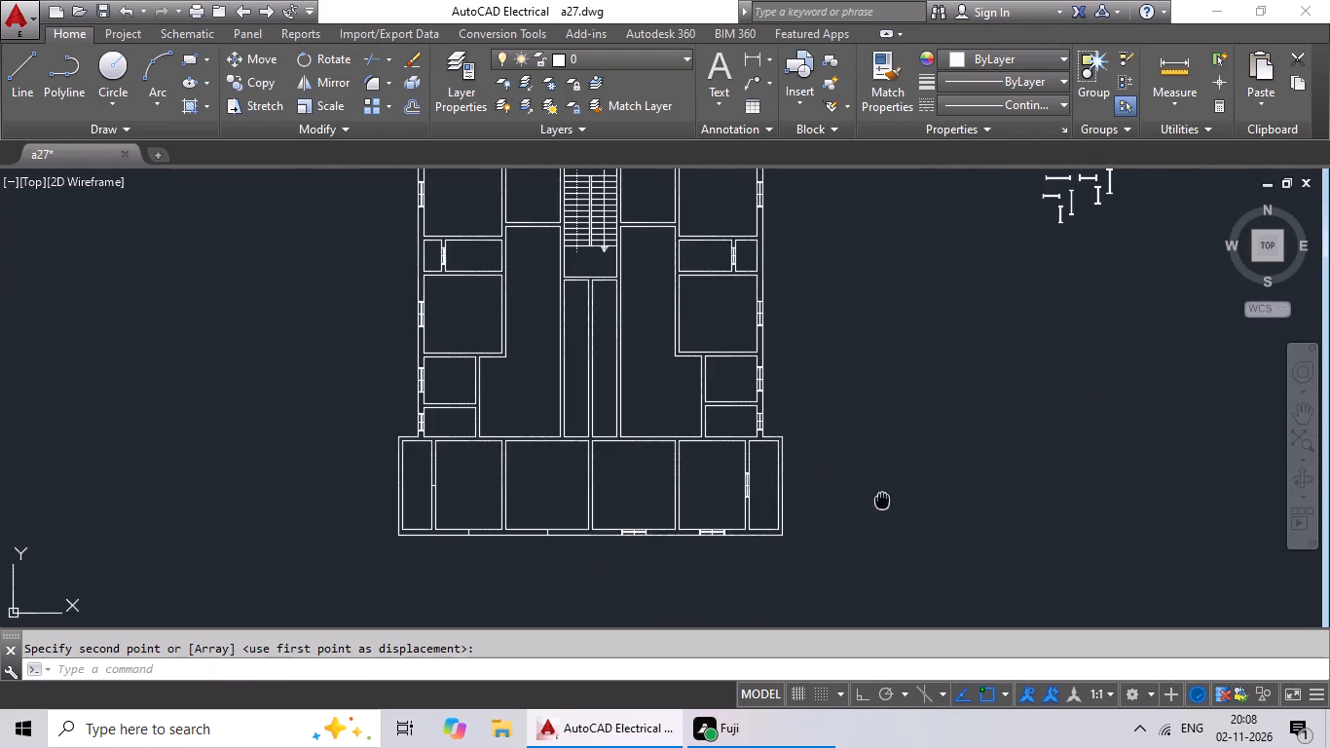
{"action": "middle_click_drag", "start_coordinate": [866, 505], "coordinate": [773, 523]}
{"action": "middle_click_drag", "start_coordinate": [889, 444], "coordinate": [793, 518]}
{"action": "middle_click_drag", "start_coordinate": [890, 374], "coordinate": [837, 464]}
{"action": "scroll", "coordinate": [842, 340], "scroll_direction": "up", "scroll_amount": 6}
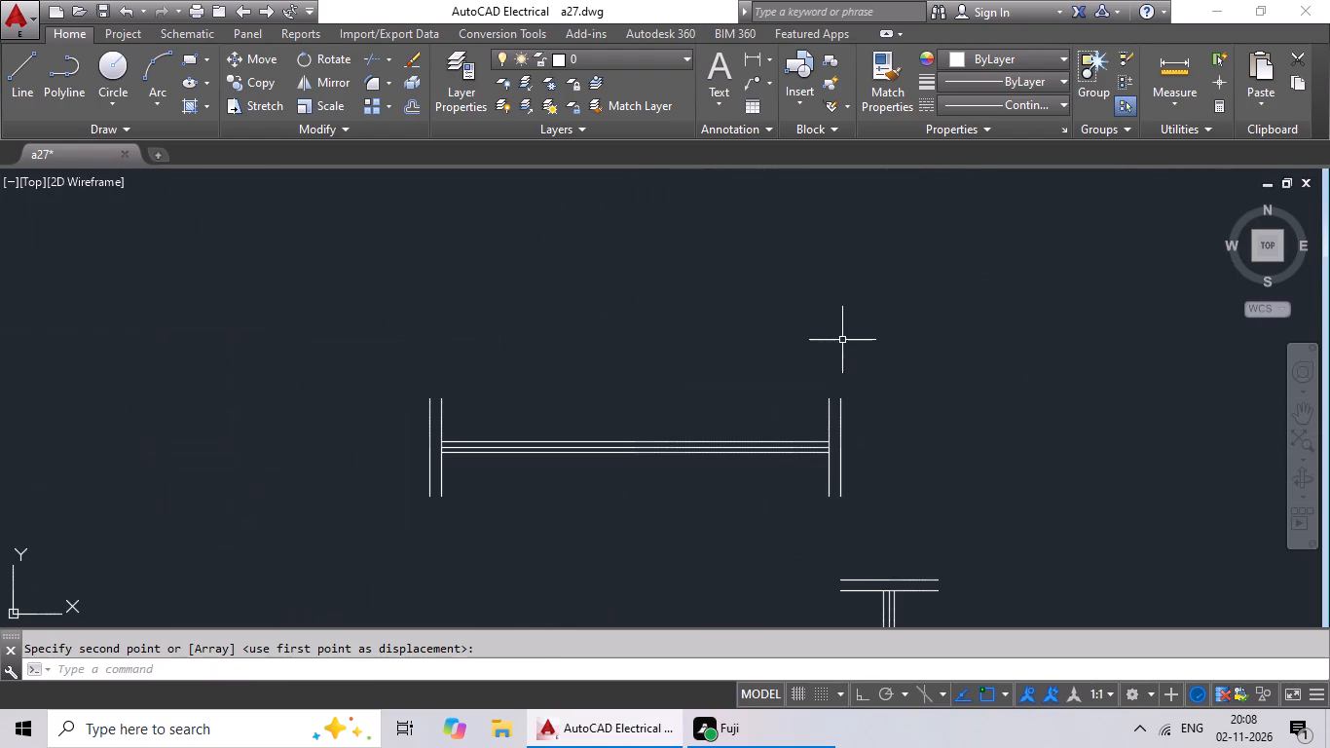
{"action": "left_click_drag", "start_coordinate": [712, 344], "coordinate": [943, 425]}
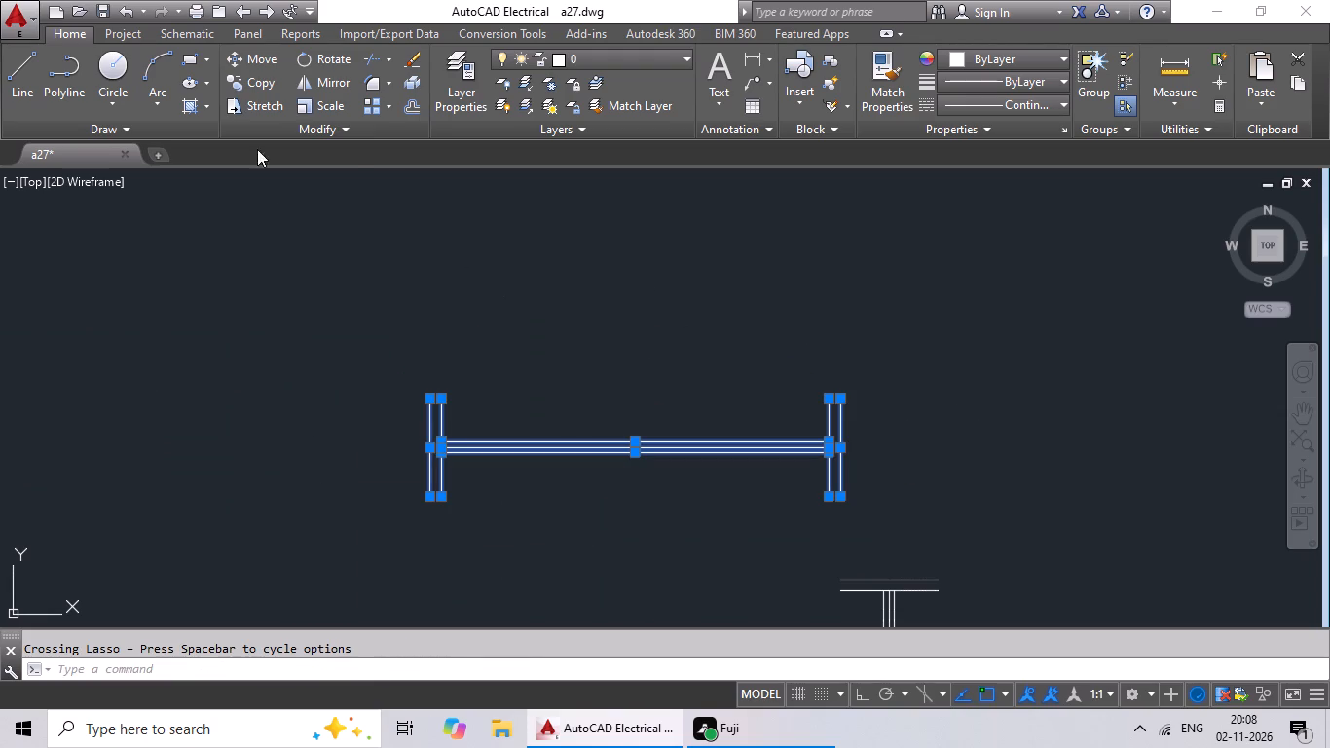
{"action": "left_click", "coordinate": [240, 80]}
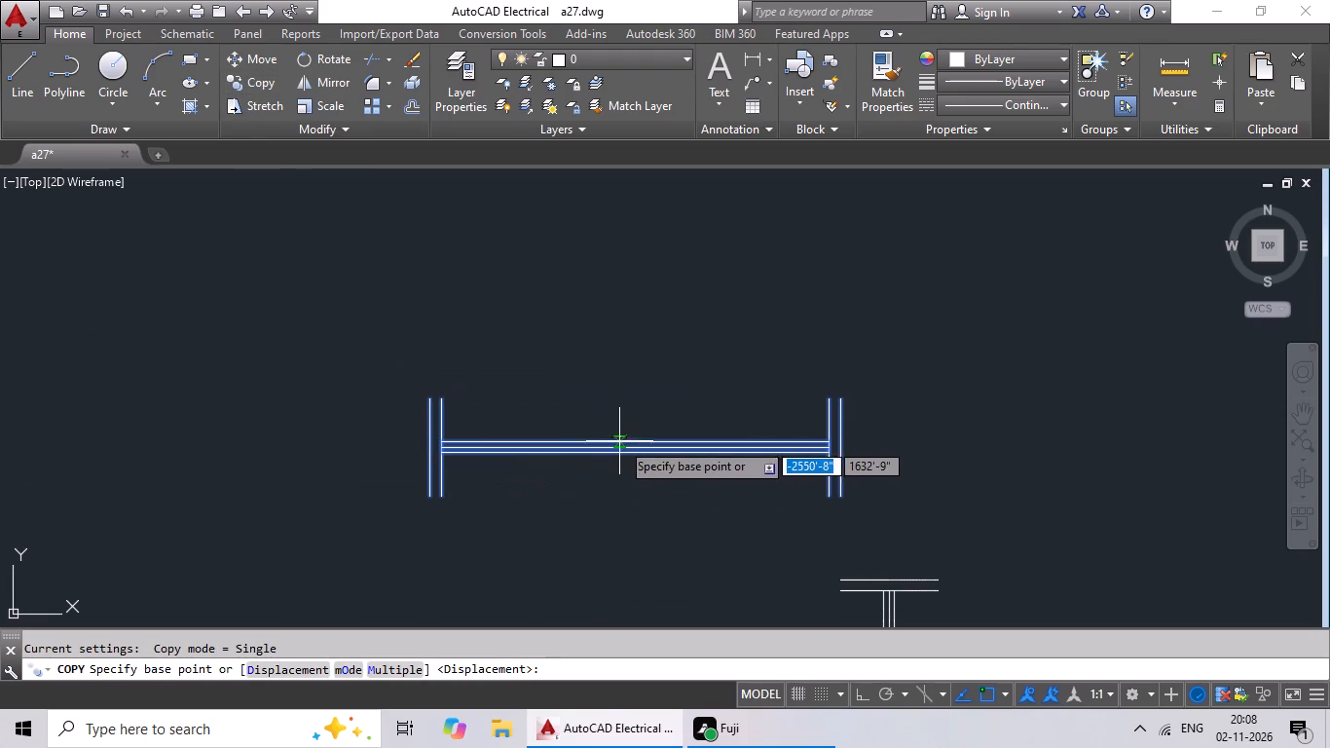
{"action": "scroll", "coordinate": [633, 445], "scroll_direction": "up", "scroll_amount": 3}
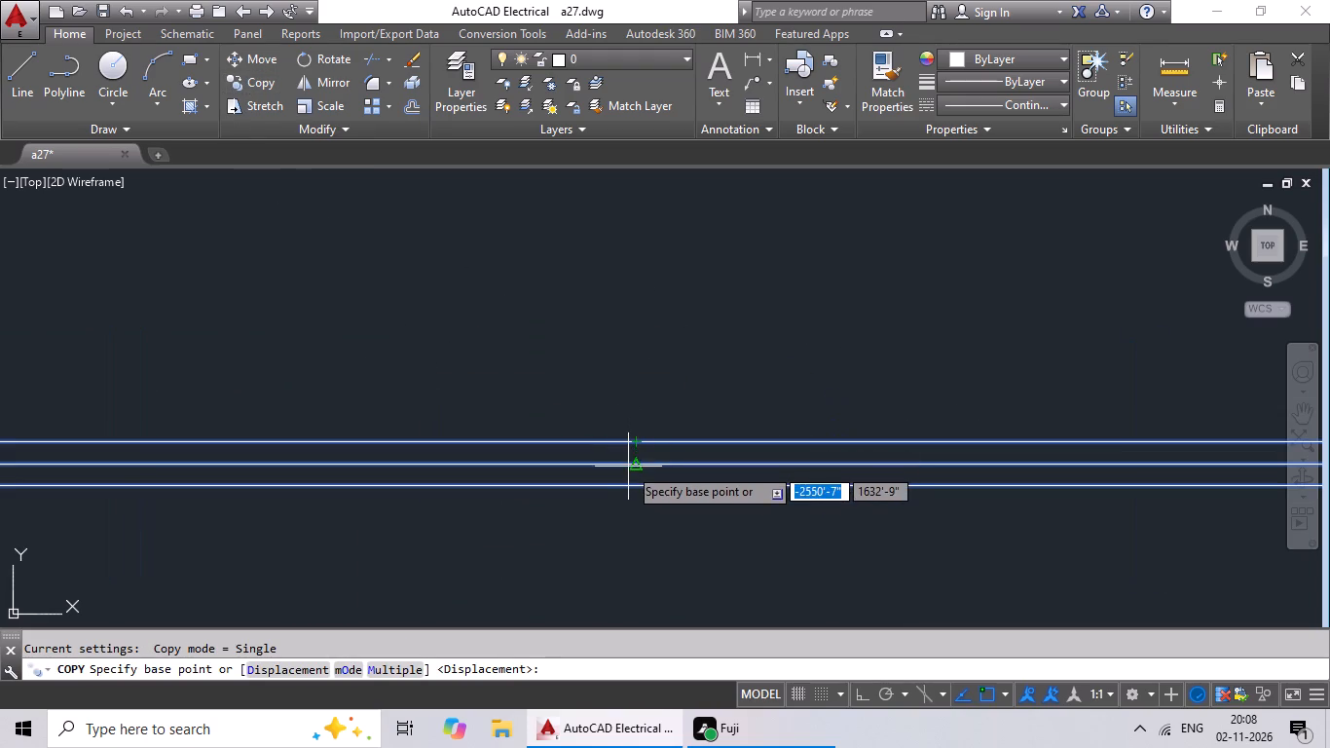
{"action": "left_click", "coordinate": [640, 463]}
{"action": "scroll", "coordinate": [560, 533], "scroll_direction": "down", "scroll_amount": 3}
{"action": "middle_click_drag", "start_coordinate": [538, 566], "coordinate": [800, 362]}
{"action": "scroll", "coordinate": [741, 435], "scroll_direction": "down", "scroll_amount": 2}
{"action": "middle_click_drag", "start_coordinate": [575, 596], "coordinate": [931, 314]}
{"action": "middle_click_drag", "start_coordinate": [731, 480], "coordinate": [1106, 170]}
{"action": "scroll", "coordinate": [820, 430], "scroll_direction": "down", "scroll_amount": 2}
{"action": "middle_click_drag", "start_coordinate": [782, 477], "coordinate": [1038, 255]}
{"action": "middle_click_drag", "start_coordinate": [724, 499], "coordinate": [1013, 273]}
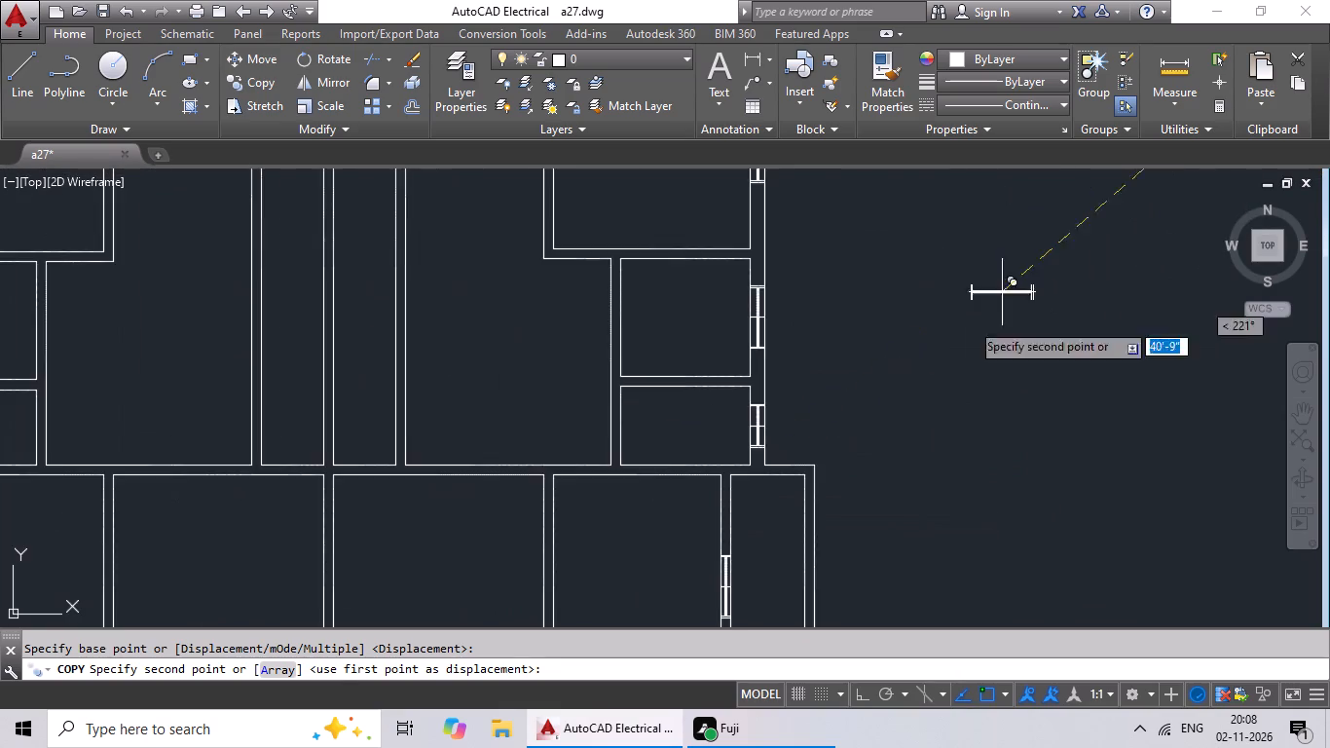
{"action": "middle_click_drag", "start_coordinate": [824, 391], "coordinate": [1031, 225]}
{"action": "middle_click_drag", "start_coordinate": [771, 580], "coordinate": [934, 428]}
{"action": "scroll", "coordinate": [572, 390], "scroll_direction": "up", "scroll_amount": 5}
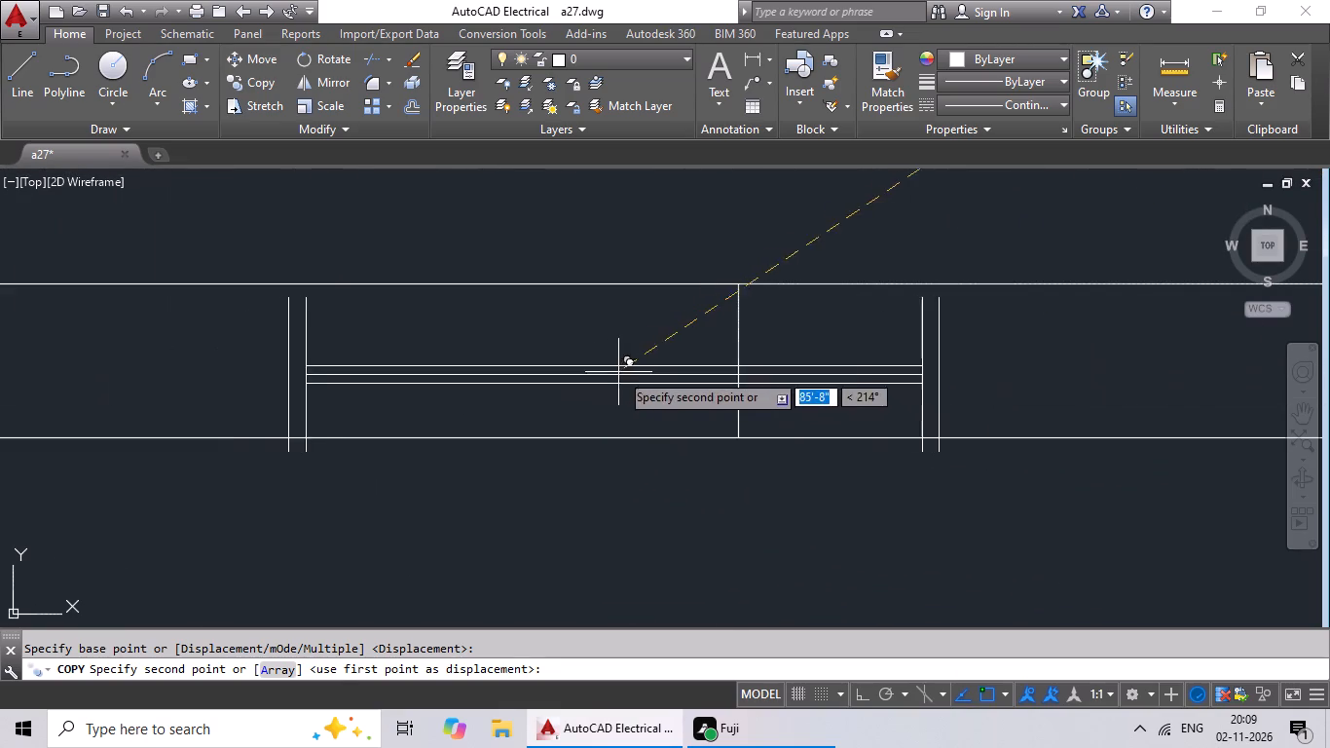
{"action": "left_click", "coordinate": [740, 363]}
Copy the longer-ended horizontal 3' symbol by its midpoint onto the bottom-wall mark of the room beside the narrow lower-left room.
{"action": "scroll", "coordinate": [757, 379], "scroll_direction": "down", "scroll_amount": 4}
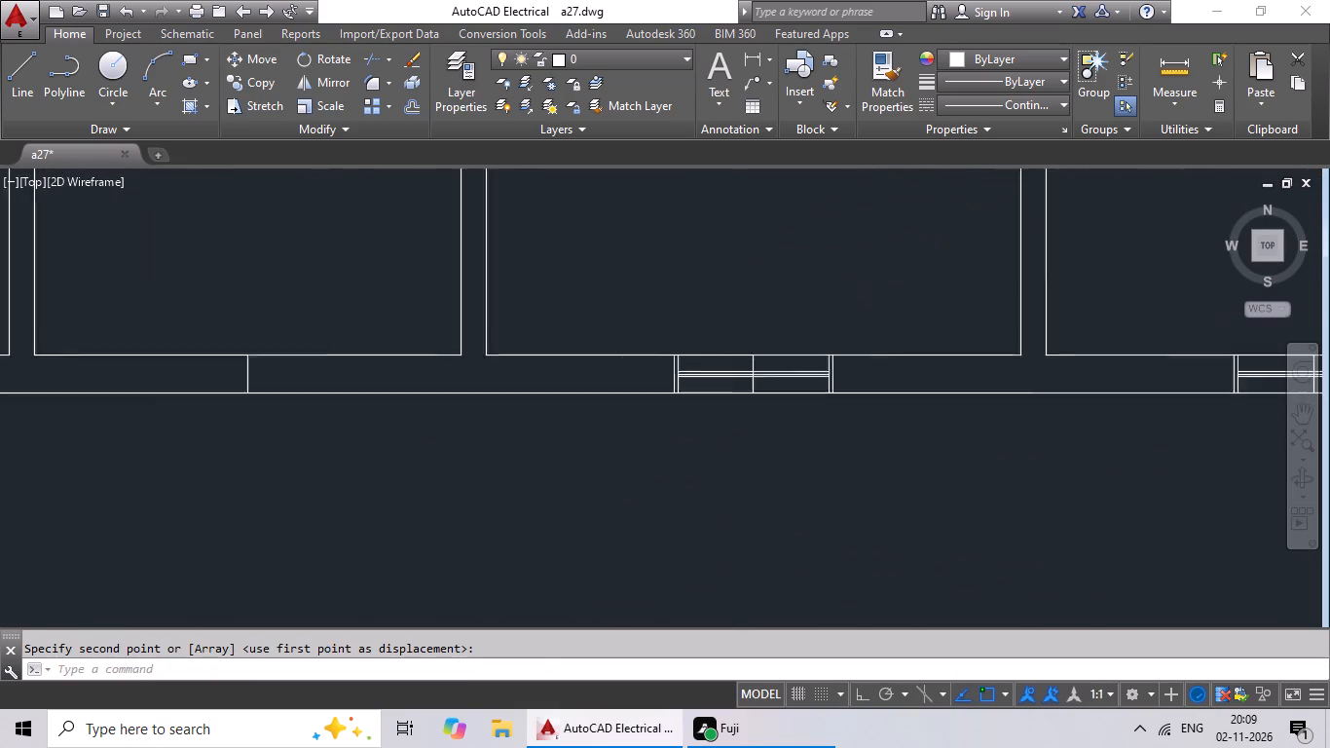
{"action": "middle_click_drag", "start_coordinate": [727, 468], "coordinate": [570, 562]}
{"action": "scroll", "coordinate": [679, 490], "scroll_direction": "down", "scroll_amount": 2}
{"action": "middle_click_drag", "start_coordinate": [741, 474], "coordinate": [542, 526]}
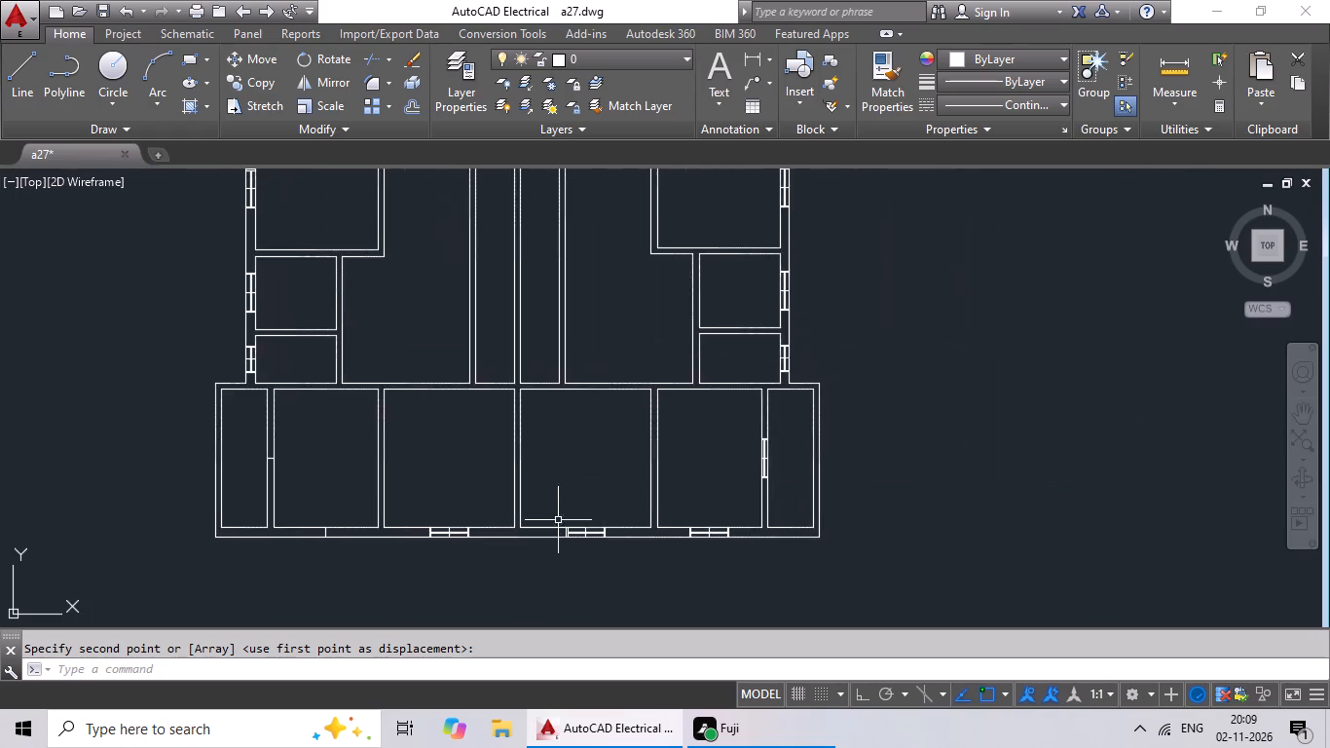
{"action": "middle_click_drag", "start_coordinate": [845, 441], "coordinate": [514, 532]}
{"action": "middle_click_drag", "start_coordinate": [825, 422], "coordinate": [589, 600]}
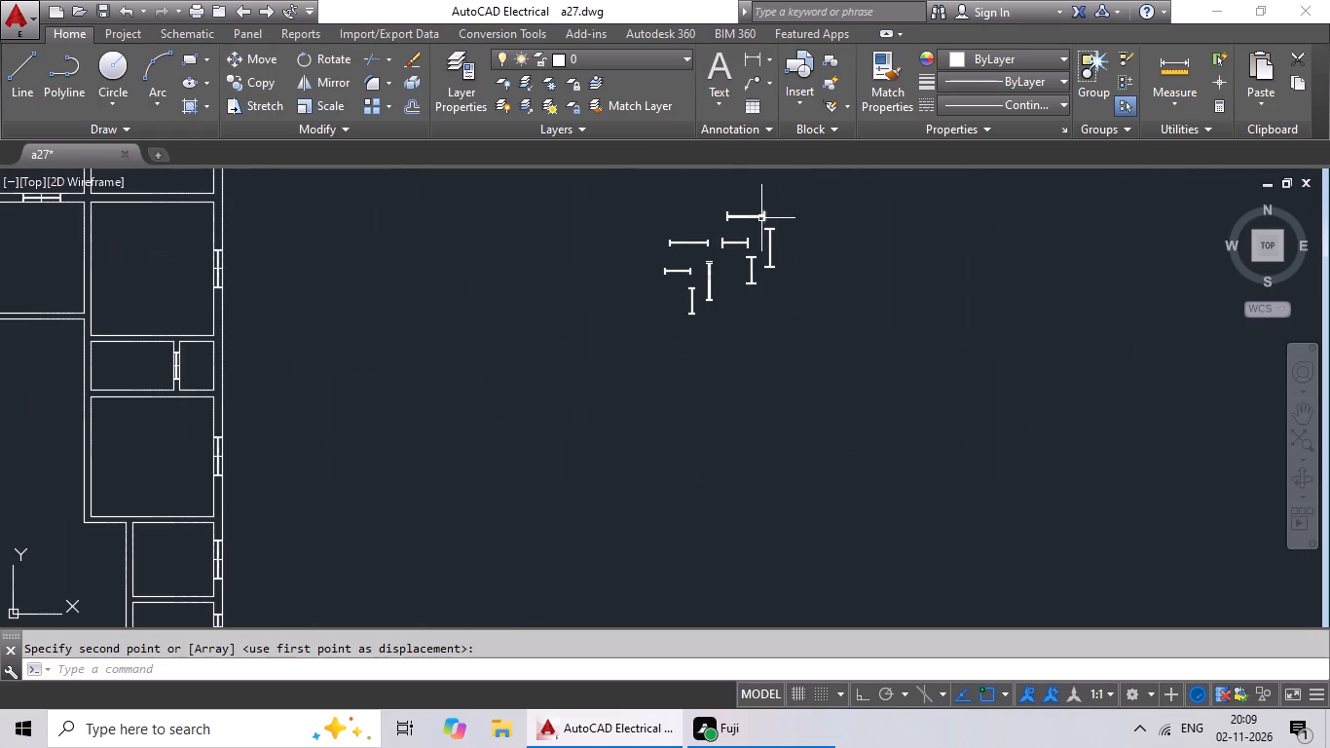
{"action": "scroll", "coordinate": [751, 218], "scroll_direction": "up", "scroll_amount": 4}
{"action": "middle_click_drag", "start_coordinate": [748, 212], "coordinate": [674, 444]}
{"action": "scroll", "coordinate": [646, 423], "scroll_direction": "up", "scroll_amount": 2}
{"action": "left_click_drag", "start_coordinate": [614, 358], "coordinate": [573, 343]}
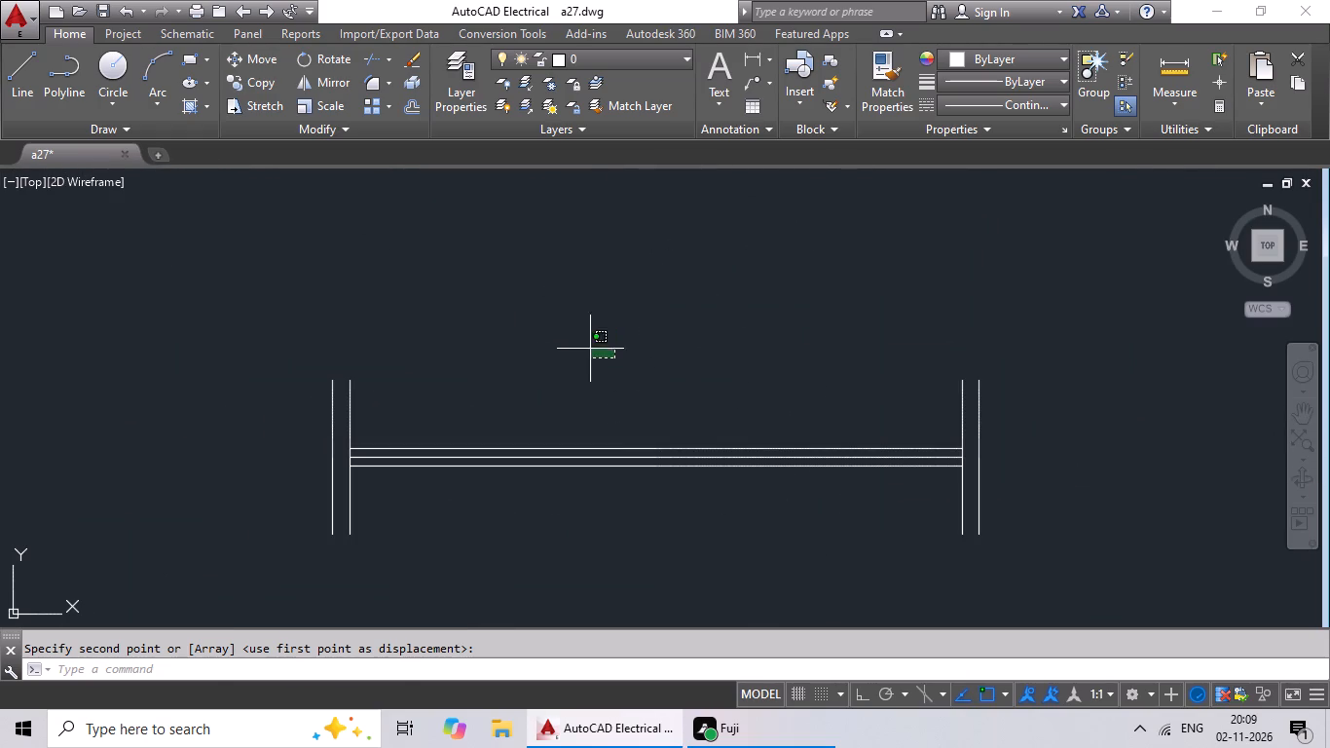
{"action": "left_click_drag", "start_coordinate": [573, 343], "coordinate": [1072, 343]}
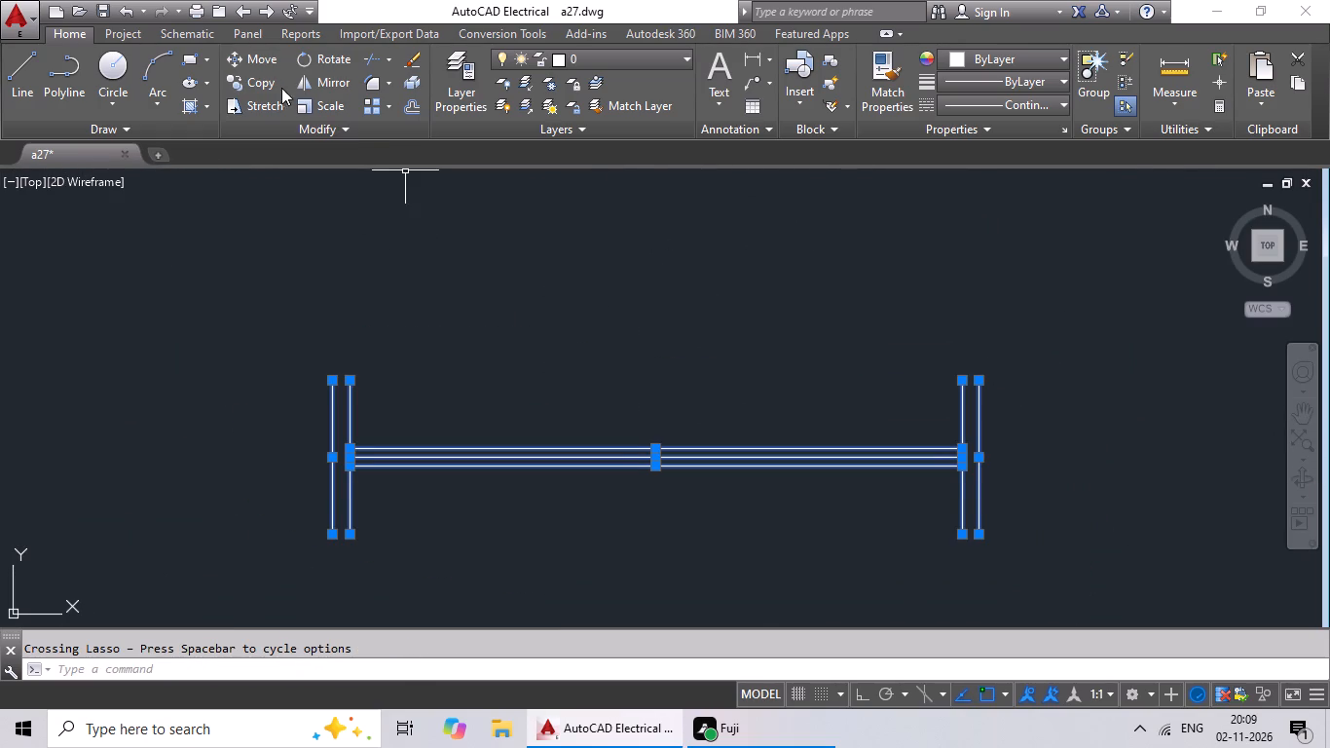
{"action": "left_click", "coordinate": [263, 81]}
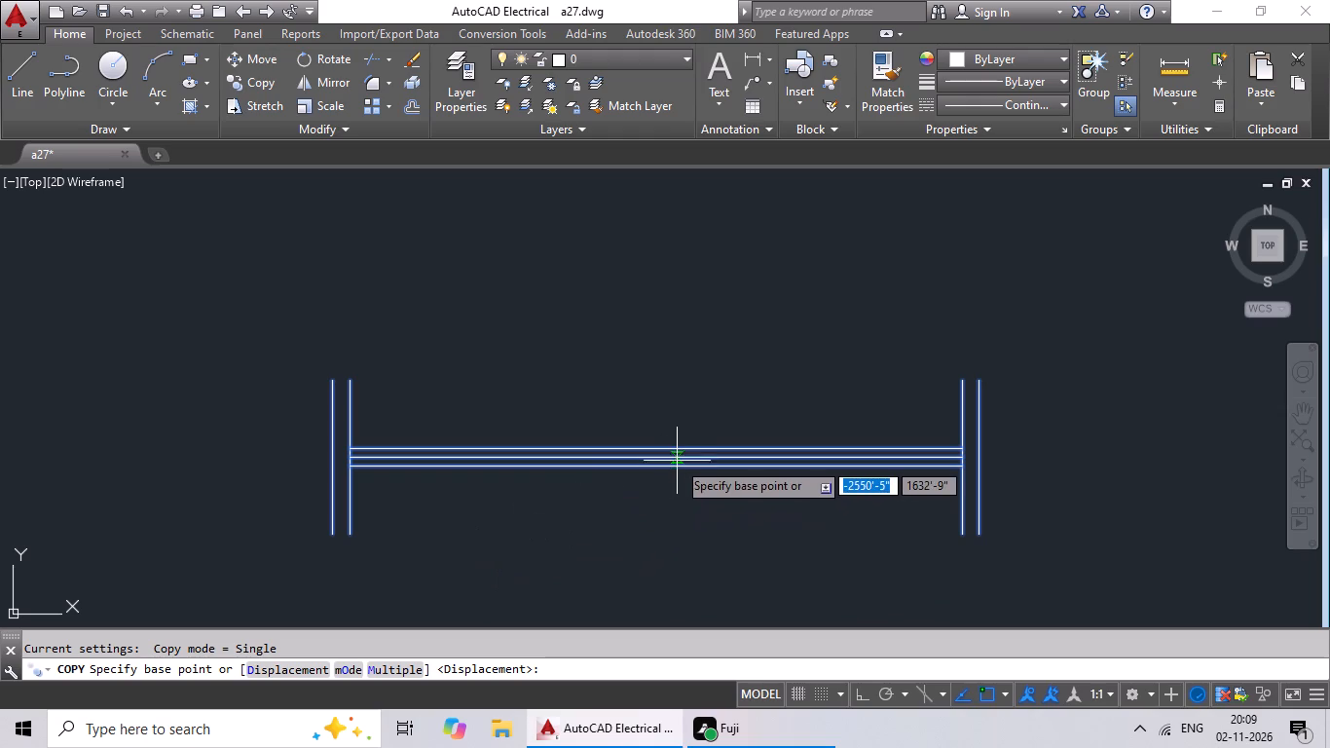
{"action": "left_click_drag", "start_coordinate": [660, 456], "coordinate": [649, 463]}
{"action": "scroll", "coordinate": [177, 626], "scroll_direction": "down", "scroll_amount": 2}
{"action": "middle_click_drag", "start_coordinate": [415, 440], "coordinate": [650, 314]}
{"action": "scroll", "coordinate": [577, 395], "scroll_direction": "down", "scroll_amount": 2}
{"action": "middle_click_drag", "start_coordinate": [527, 437], "coordinate": [787, 168]}
{"action": "scroll", "coordinate": [533, 383], "scroll_direction": "down", "scroll_amount": 3}
{"action": "middle_click_drag", "start_coordinate": [205, 659], "coordinate": [670, 302]}
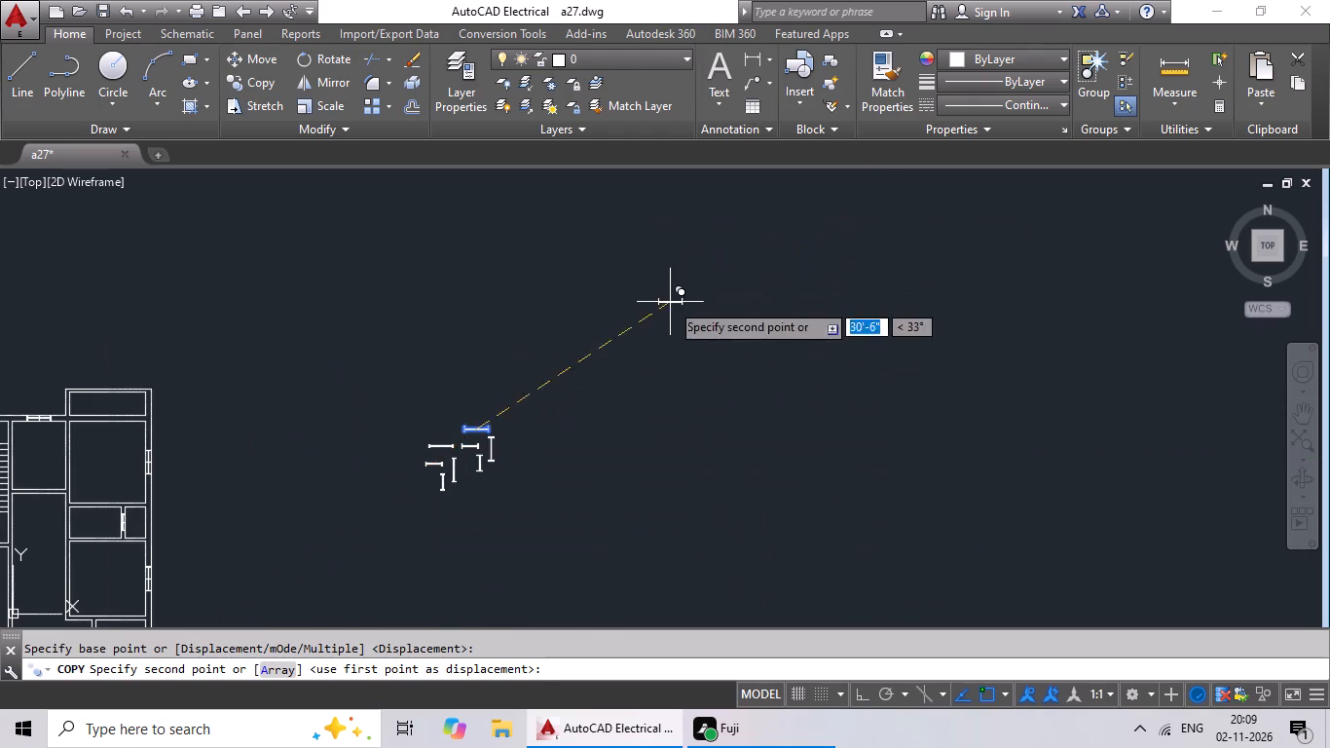
{"action": "middle_click_drag", "start_coordinate": [507, 398], "coordinate": [962, 133]}
{"action": "scroll", "coordinate": [299, 529], "scroll_direction": "up", "scroll_amount": 4}
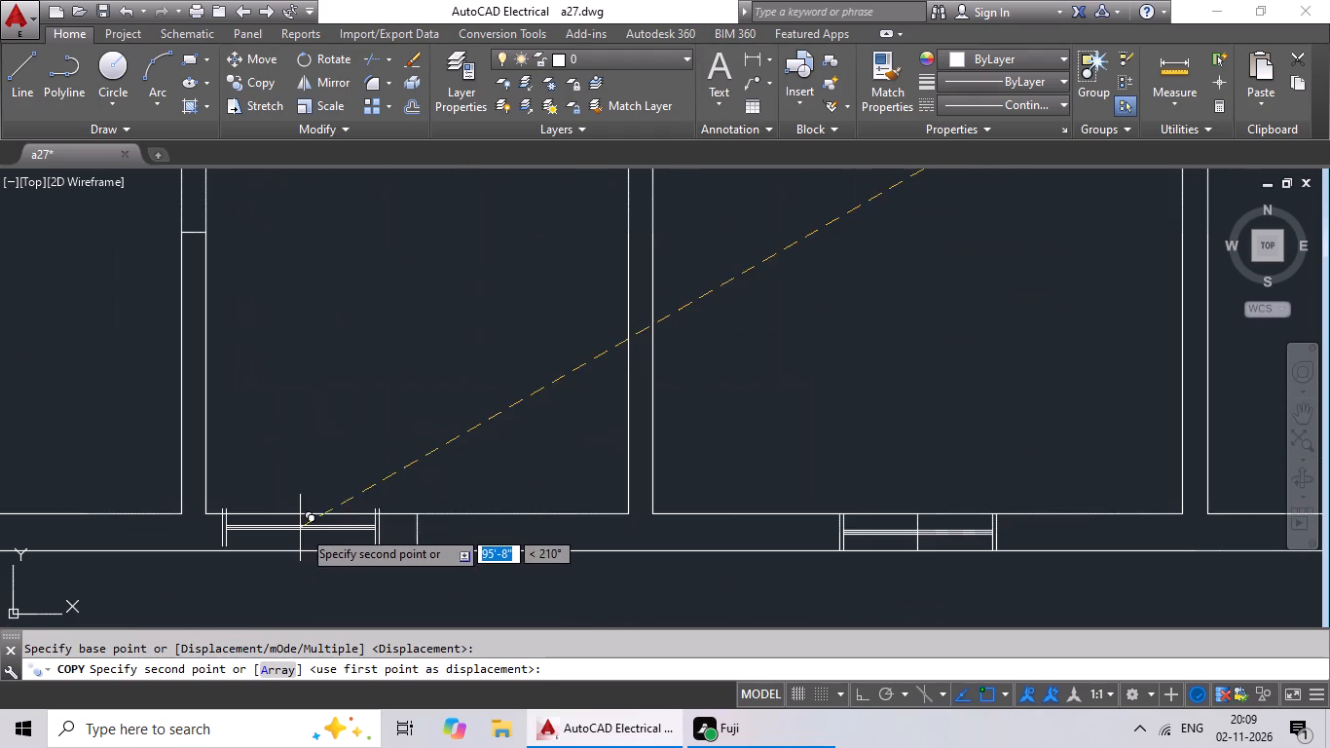
{"action": "left_click", "coordinate": [420, 534]}
Copy the shorter-ended vertical 3' symbol by its midpoint onto the mark in the inner wall beside the narrow room at the plan's lower left.
{"action": "scroll", "coordinate": [625, 491], "scroll_direction": "down", "scroll_amount": 2}
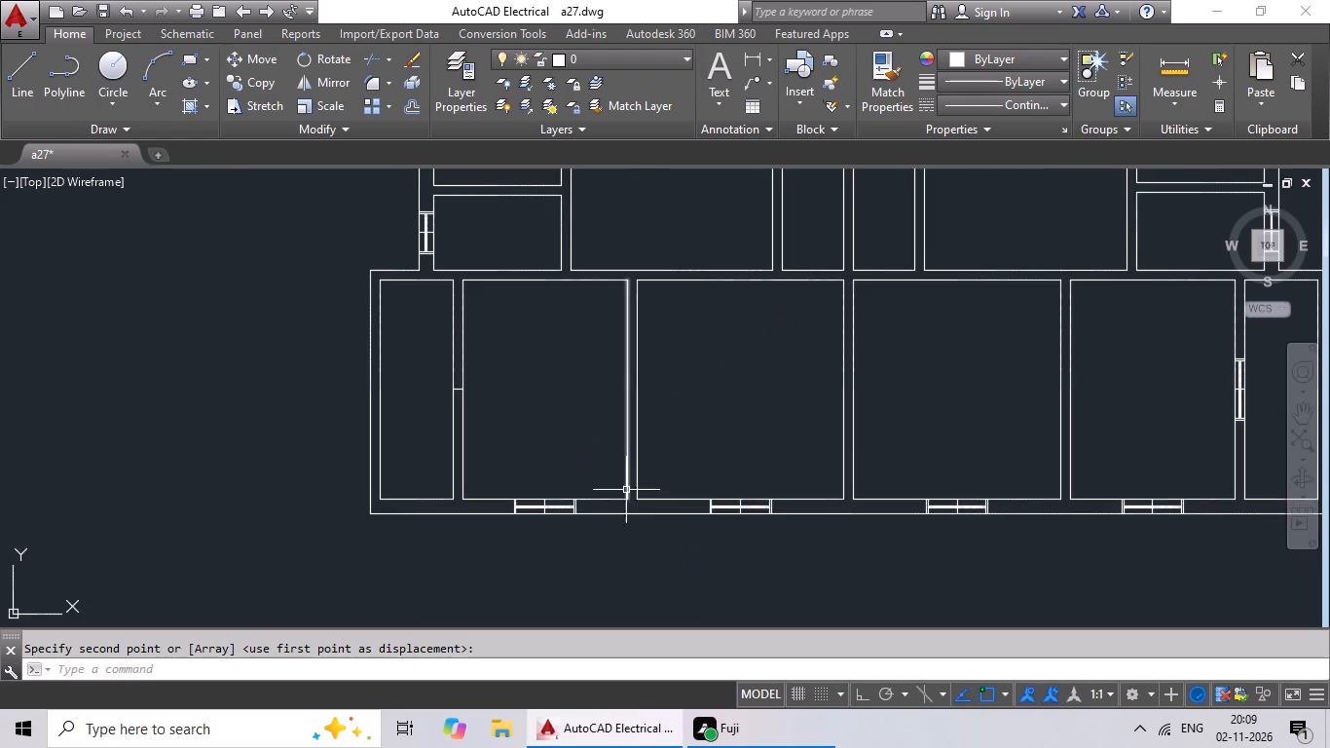
{"action": "middle_click_drag", "start_coordinate": [715, 442], "coordinate": [605, 558]}
{"action": "scroll", "coordinate": [816, 502], "scroll_direction": "down", "scroll_amount": 1}
{"action": "middle_click_drag", "start_coordinate": [757, 476], "coordinate": [599, 485]}
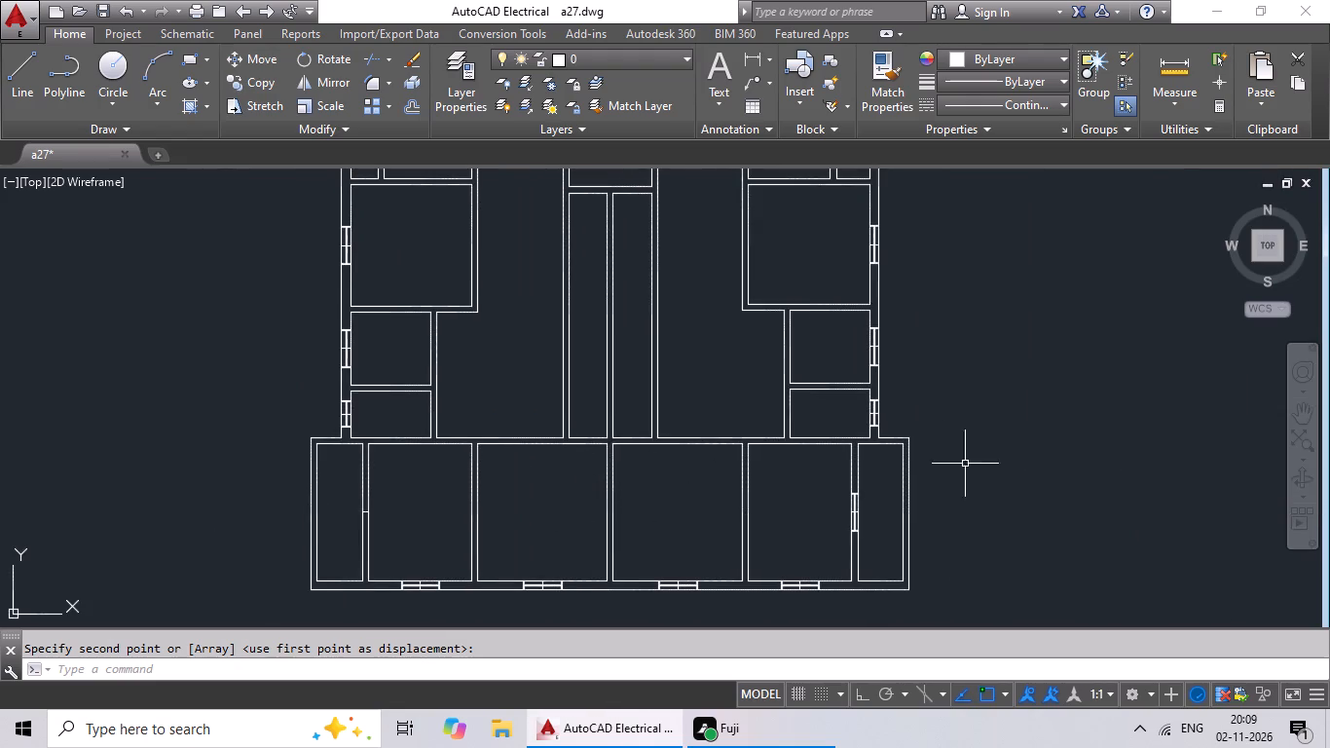
{"action": "middle_click_drag", "start_coordinate": [1016, 443], "coordinate": [749, 506]}
{"action": "middle_click_drag", "start_coordinate": [995, 435], "coordinate": [688, 619]}
{"action": "middle_click_drag", "start_coordinate": [860, 433], "coordinate": [806, 521]}
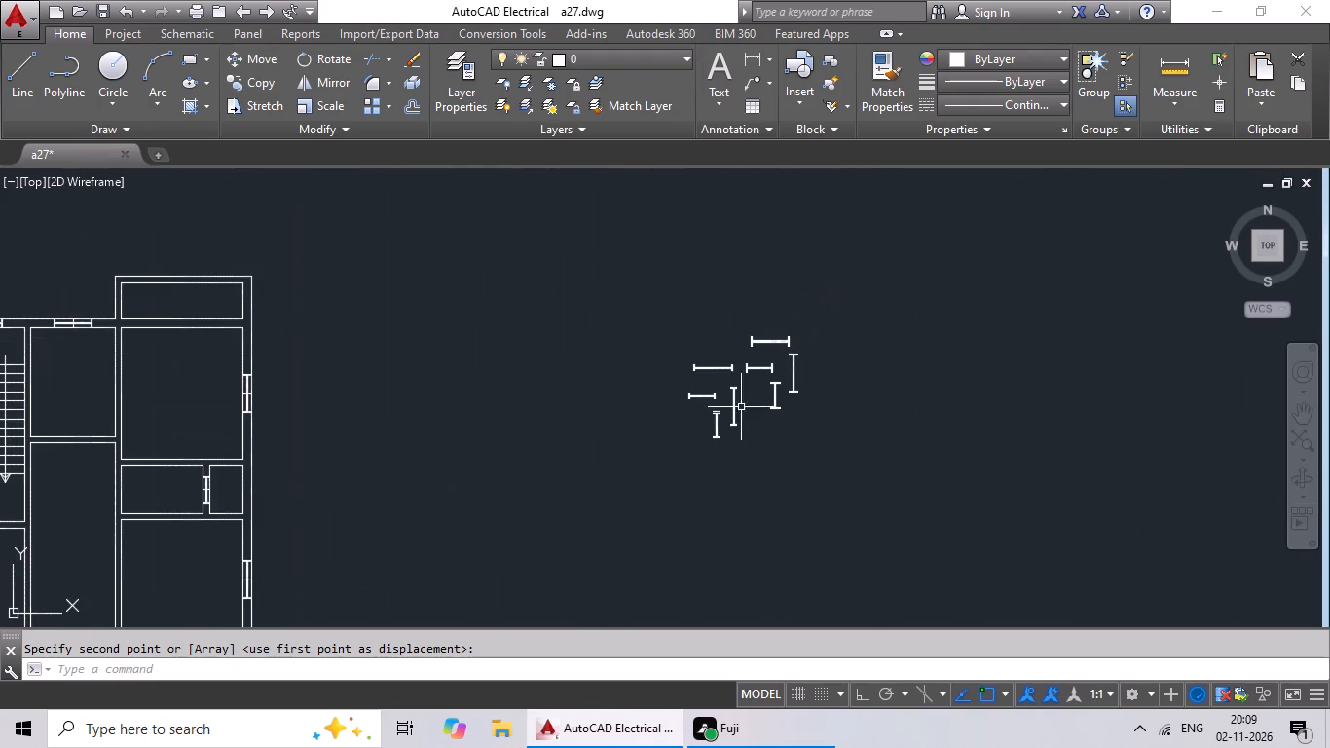
{"action": "scroll", "coordinate": [738, 401], "scroll_direction": "up", "scroll_amount": 5}
{"action": "scroll", "coordinate": [744, 396], "scroll_direction": "down", "scroll_amount": 1}
{"action": "left_click_drag", "start_coordinate": [784, 295], "coordinate": [651, 379]}
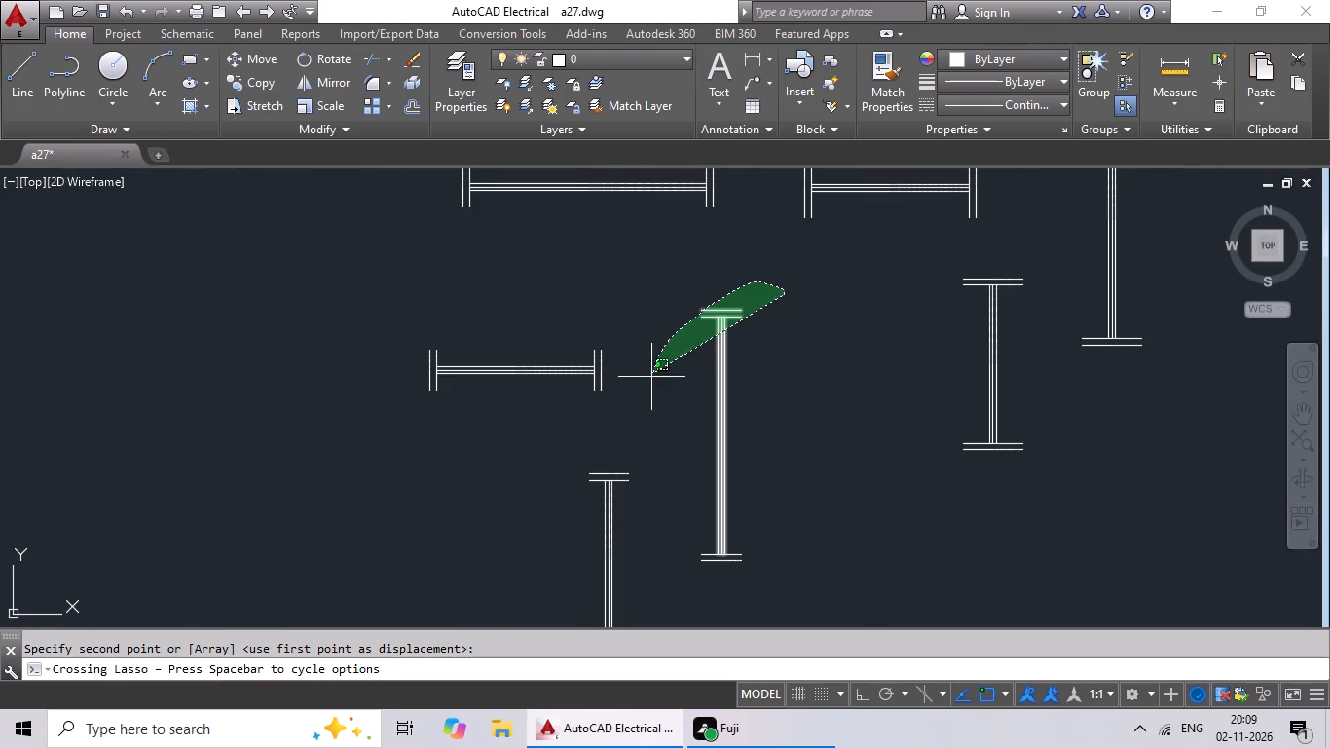
{"action": "left_click_drag", "start_coordinate": [651, 379], "coordinate": [764, 310]}
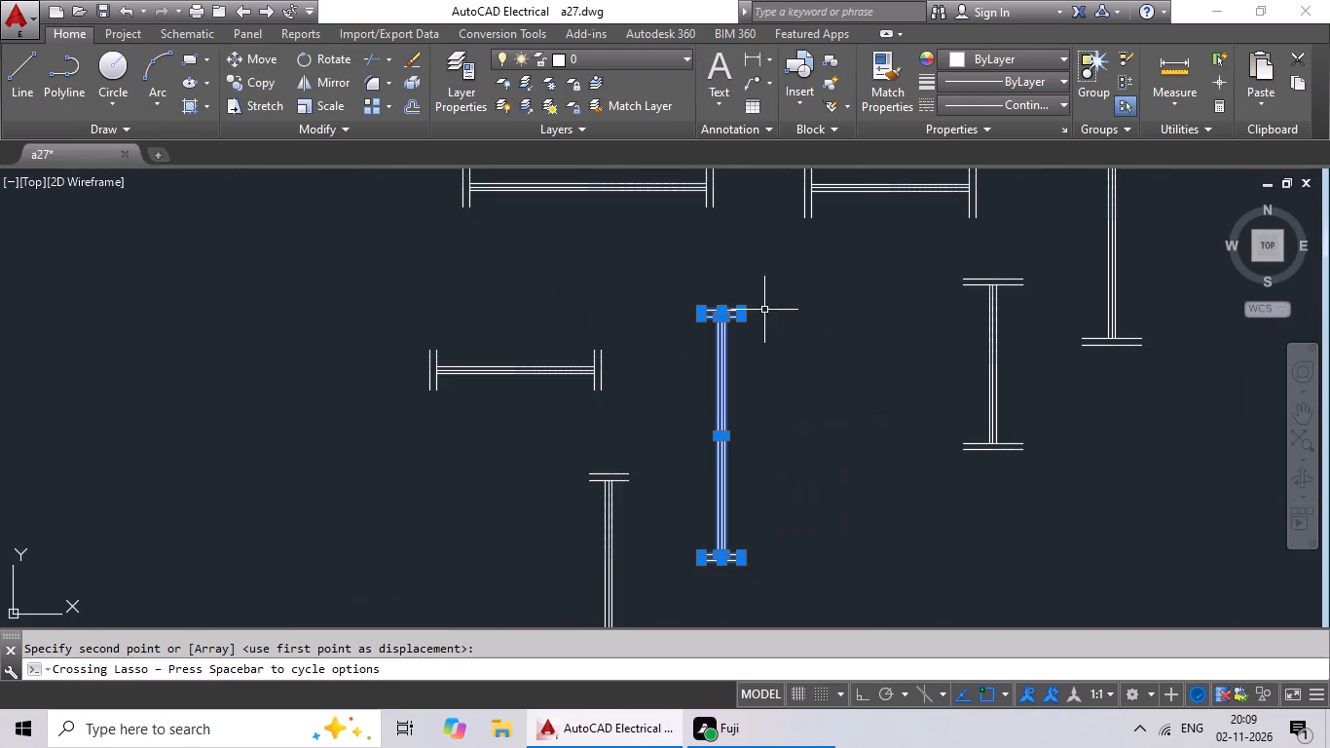
{"action": "left_click", "coordinate": [249, 77]}
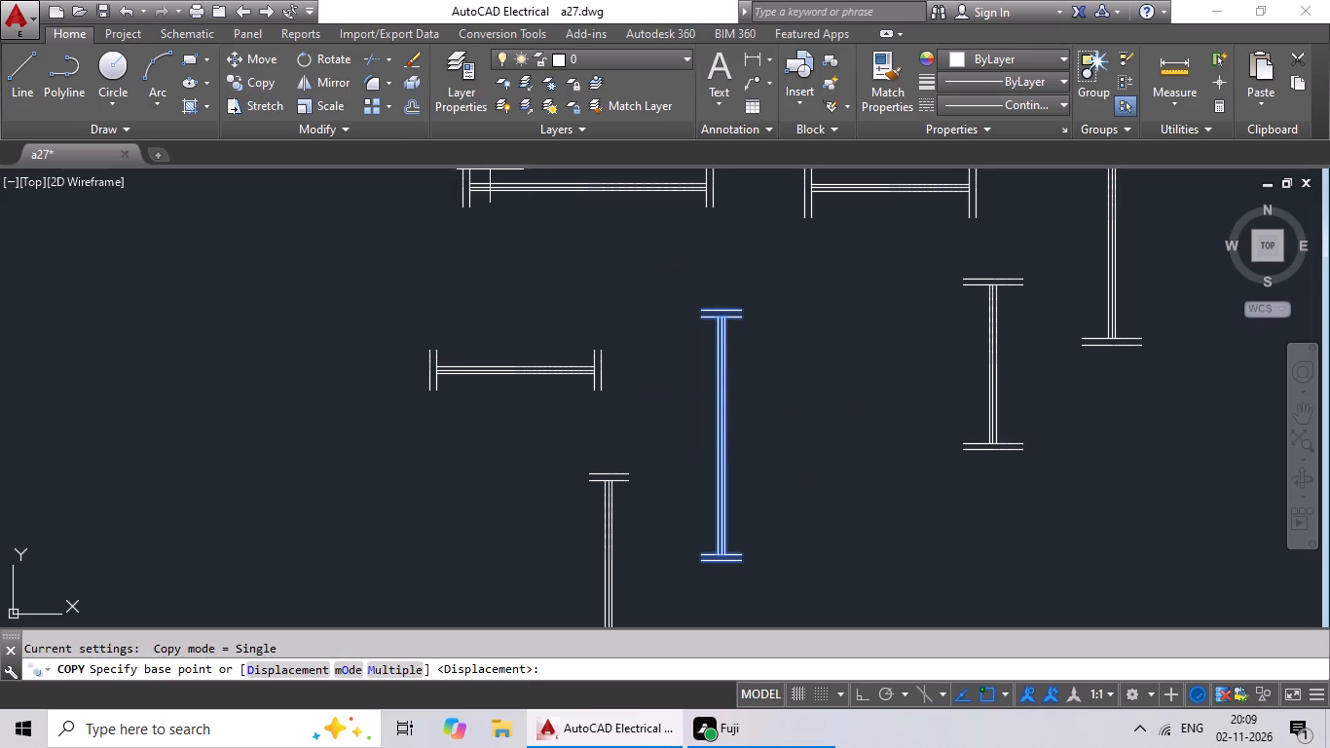
{"action": "scroll", "coordinate": [719, 430], "scroll_direction": "up", "scroll_amount": 4}
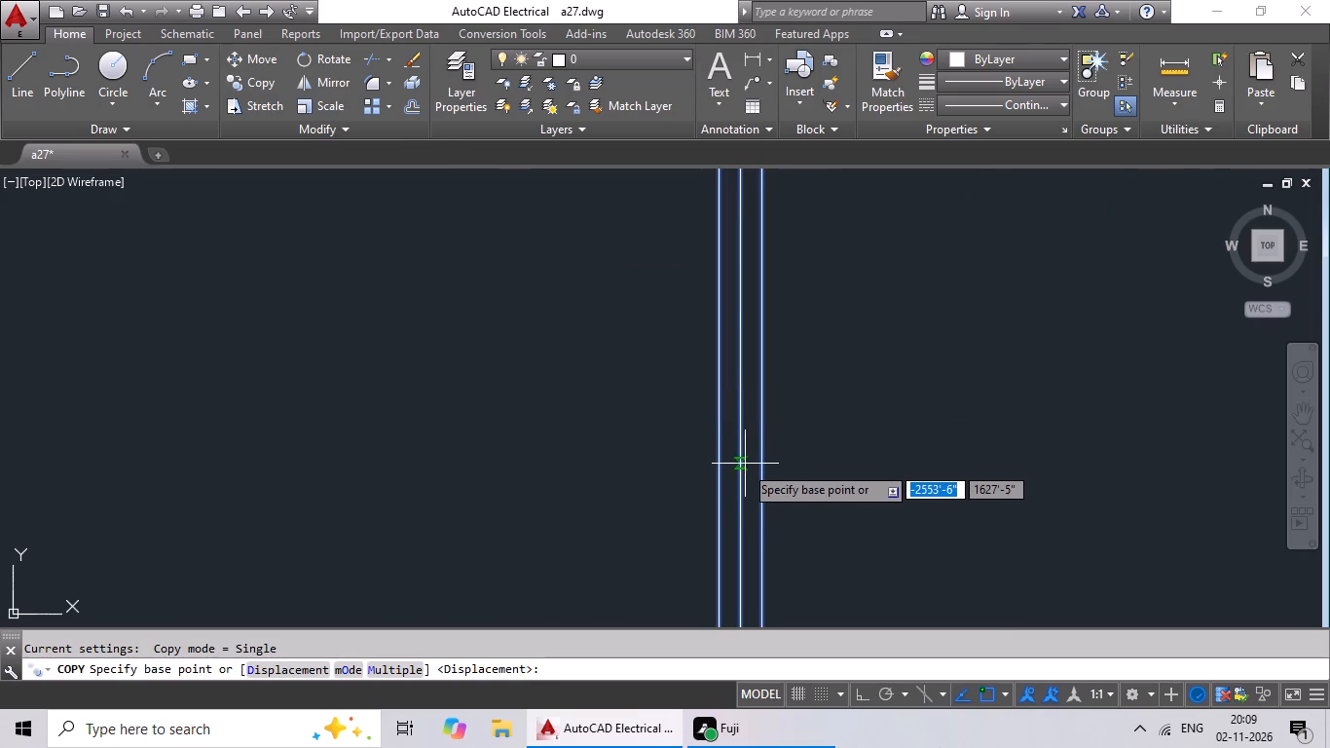
{"action": "left_click_drag", "start_coordinate": [745, 468], "coordinate": [684, 472]}
{"action": "scroll", "coordinate": [271, 482], "scroll_direction": "down", "scroll_amount": 3}
{"action": "middle_click_drag", "start_coordinate": [273, 481], "coordinate": [641, 249]}
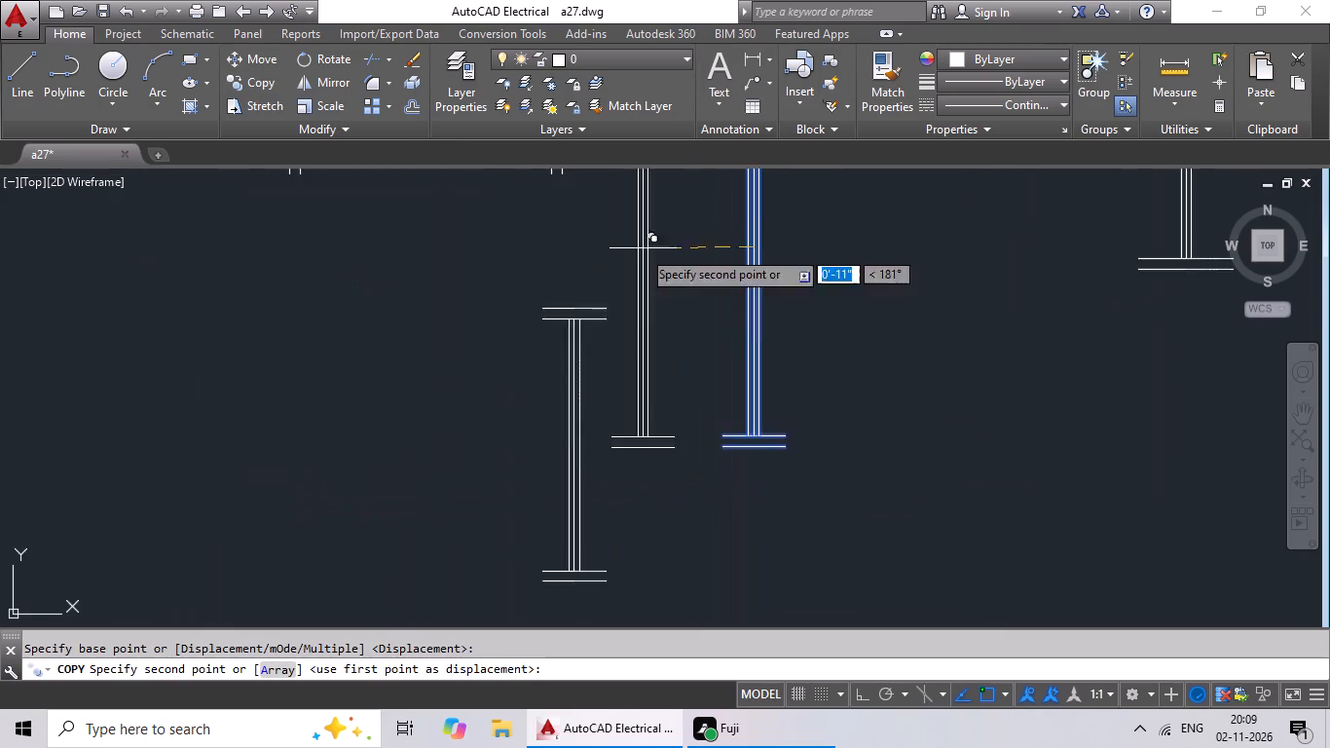
{"action": "scroll", "coordinate": [383, 420], "scroll_direction": "down", "scroll_amount": 2}
{"action": "middle_click_drag", "start_coordinate": [141, 582], "coordinate": [693, 302]}
{"action": "scroll", "coordinate": [227, 579], "scroll_direction": "down", "scroll_amount": 1}
{"action": "middle_click_drag", "start_coordinate": [232, 579], "coordinate": [781, 285]}
{"action": "middle_click_drag", "start_coordinate": [411, 584], "coordinate": [869, 275]}
{"action": "middle_click_drag", "start_coordinate": [508, 598], "coordinate": [847, 361]}
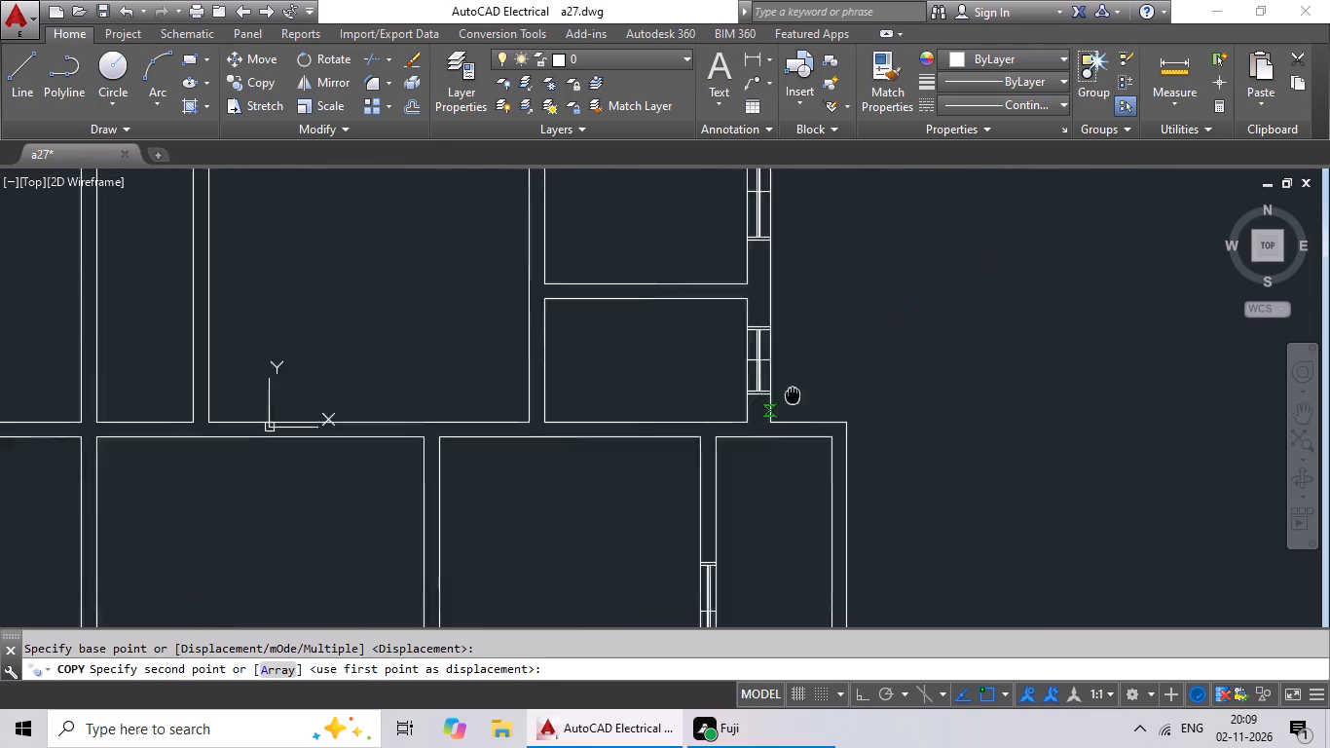
{"action": "middle_click_drag", "start_coordinate": [847, 361], "coordinate": [944, 304]}
{"action": "middle_click_drag", "start_coordinate": [501, 447], "coordinate": [664, 284]}
{"action": "middle_click_drag", "start_coordinate": [282, 470], "coordinate": [877, 412]}
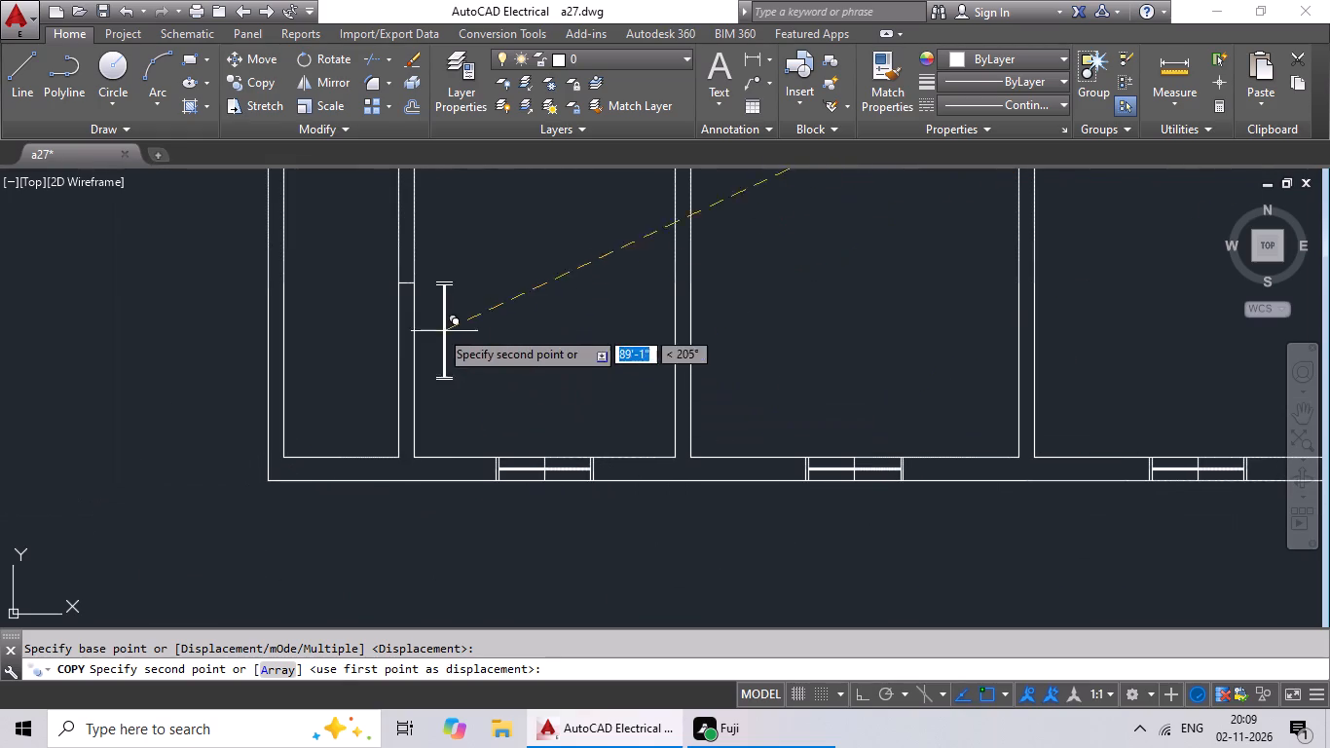
{"action": "scroll", "coordinate": [408, 291], "scroll_direction": "up", "scroll_amount": 4}
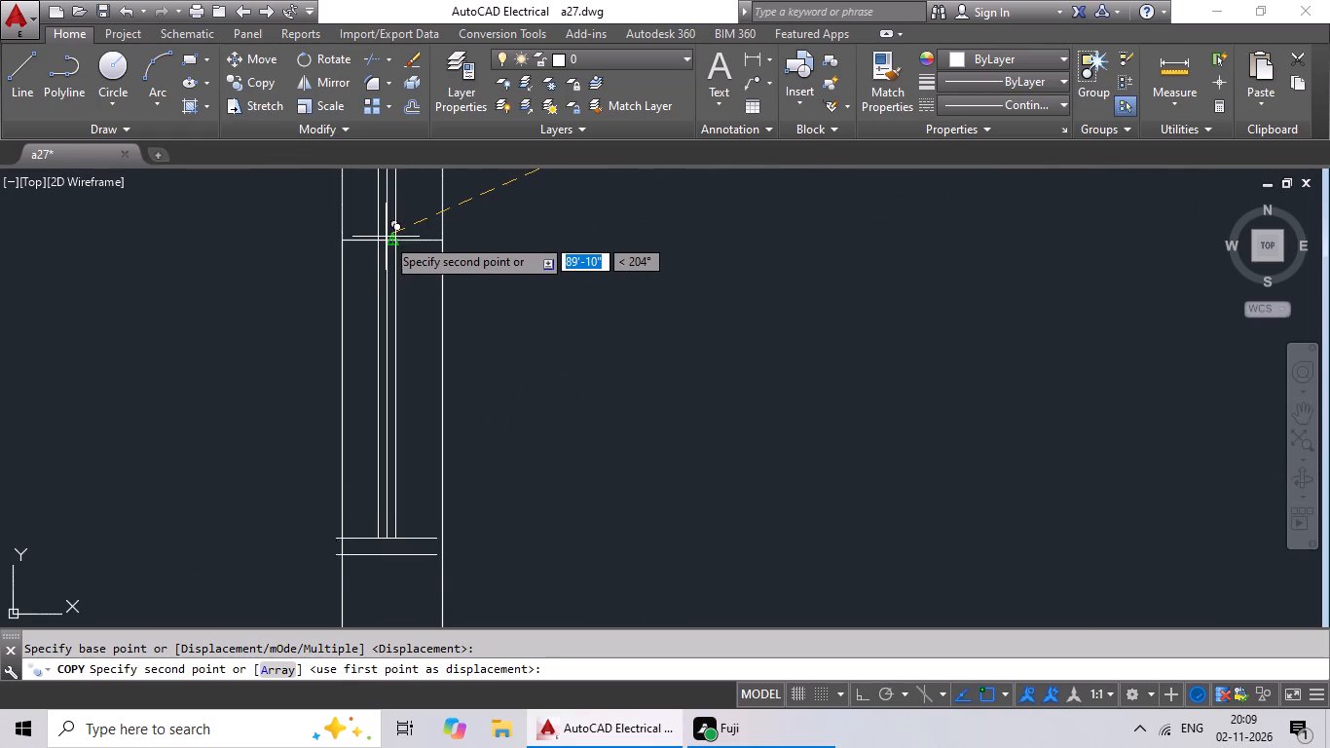
{"action": "left_click", "coordinate": [391, 237]}
Erase the whole group of loose source window symbols standing to the right of the floor plan.
{"action": "scroll", "coordinate": [578, 277], "scroll_direction": "down", "scroll_amount": 6}
{"action": "middle_click_drag", "start_coordinate": [711, 373], "coordinate": [584, 455]}
{"action": "scroll", "coordinate": [927, 531], "scroll_direction": "down", "scroll_amount": 1}
{"action": "middle_click_drag", "start_coordinate": [868, 523], "coordinate": [479, 606]}
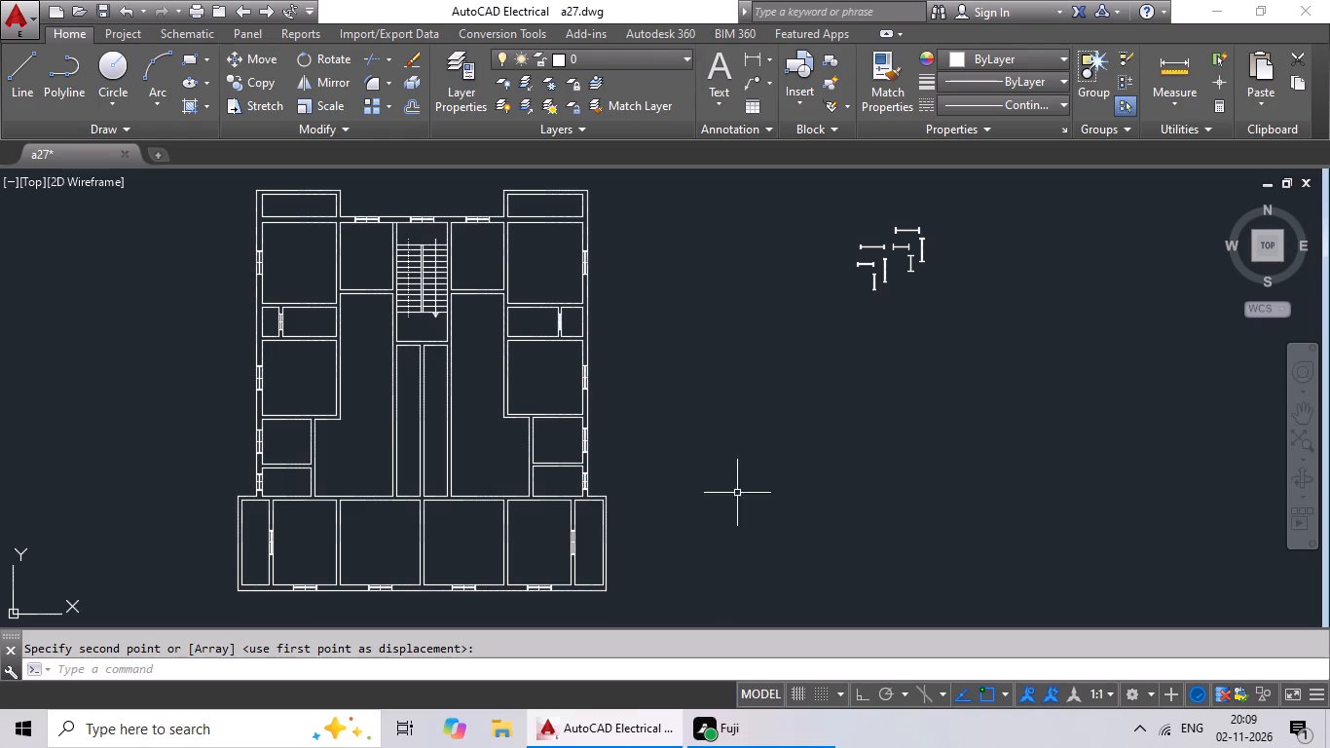
{"action": "scroll", "coordinate": [741, 436], "scroll_direction": "down", "scroll_amount": 1}
{"action": "left_click_drag", "start_coordinate": [884, 304], "coordinate": [967, 397]}
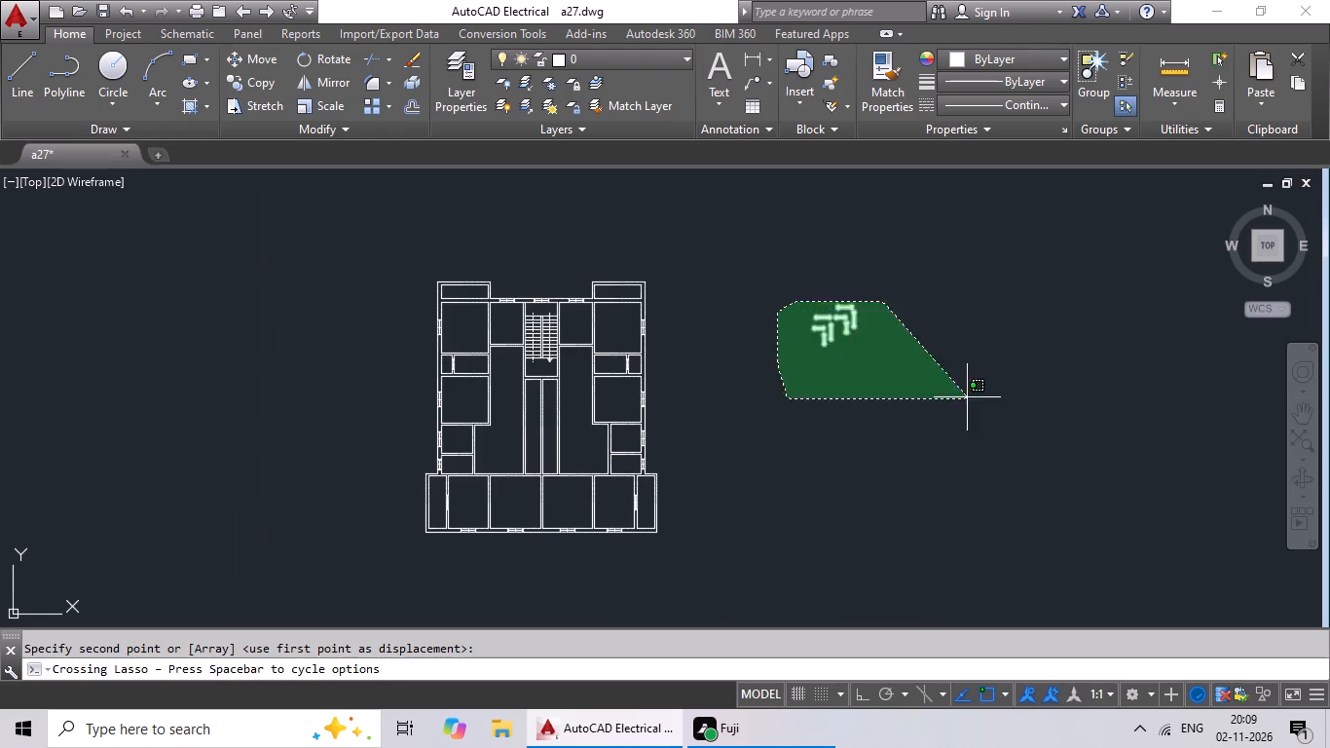
{"action": "left_click_drag", "start_coordinate": [967, 397], "coordinate": [968, 395]}
{"action": "key", "text": "Delete"}
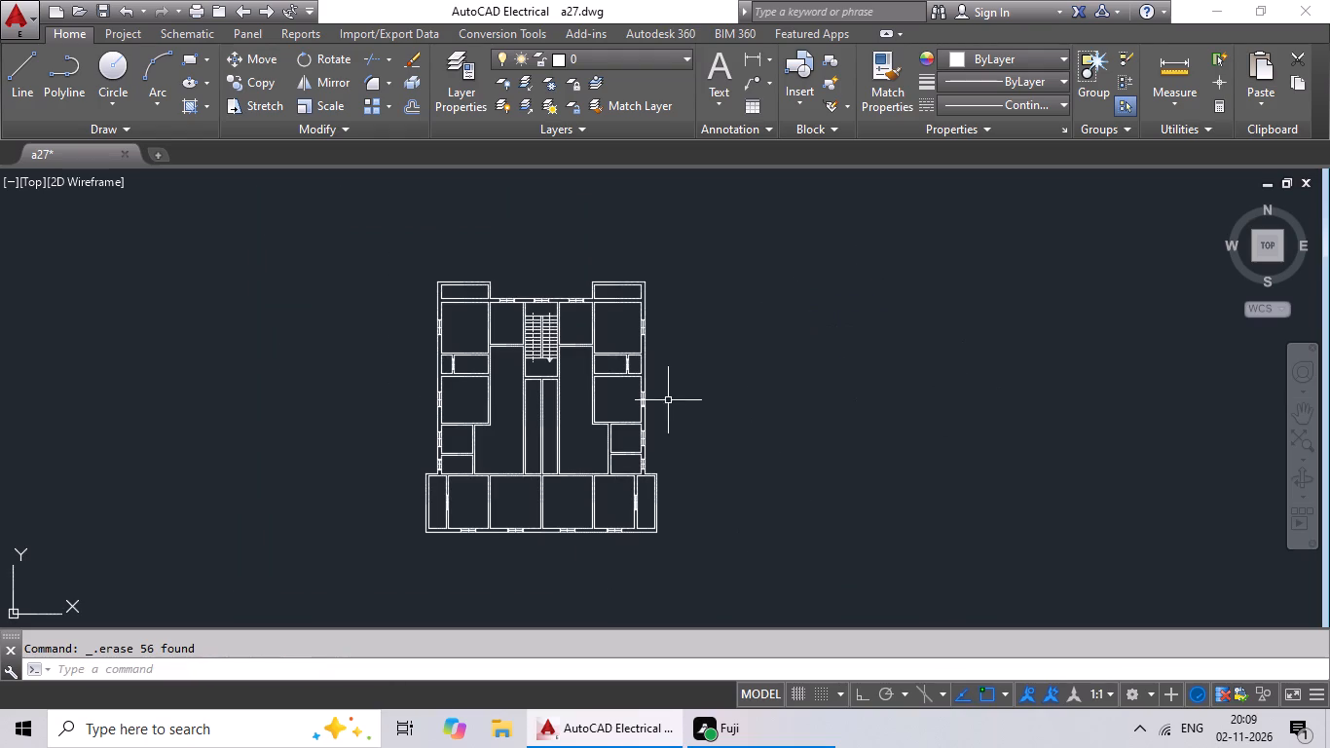
Select the leftover mark lines crossing the middle of the three top-wall windows around the staircase.
{"action": "middle_click_drag", "start_coordinate": [671, 394], "coordinate": [750, 363]}
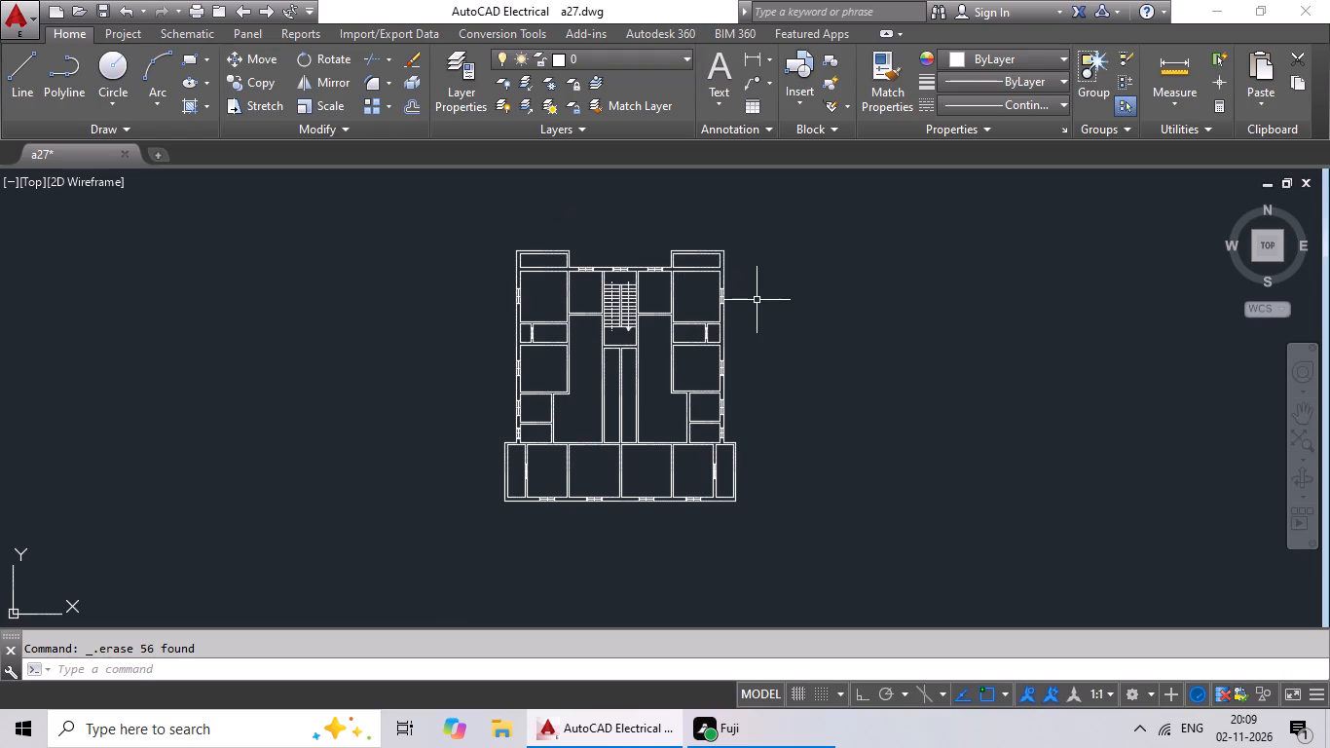
{"action": "scroll", "coordinate": [564, 261], "scroll_direction": "up", "scroll_amount": 3}
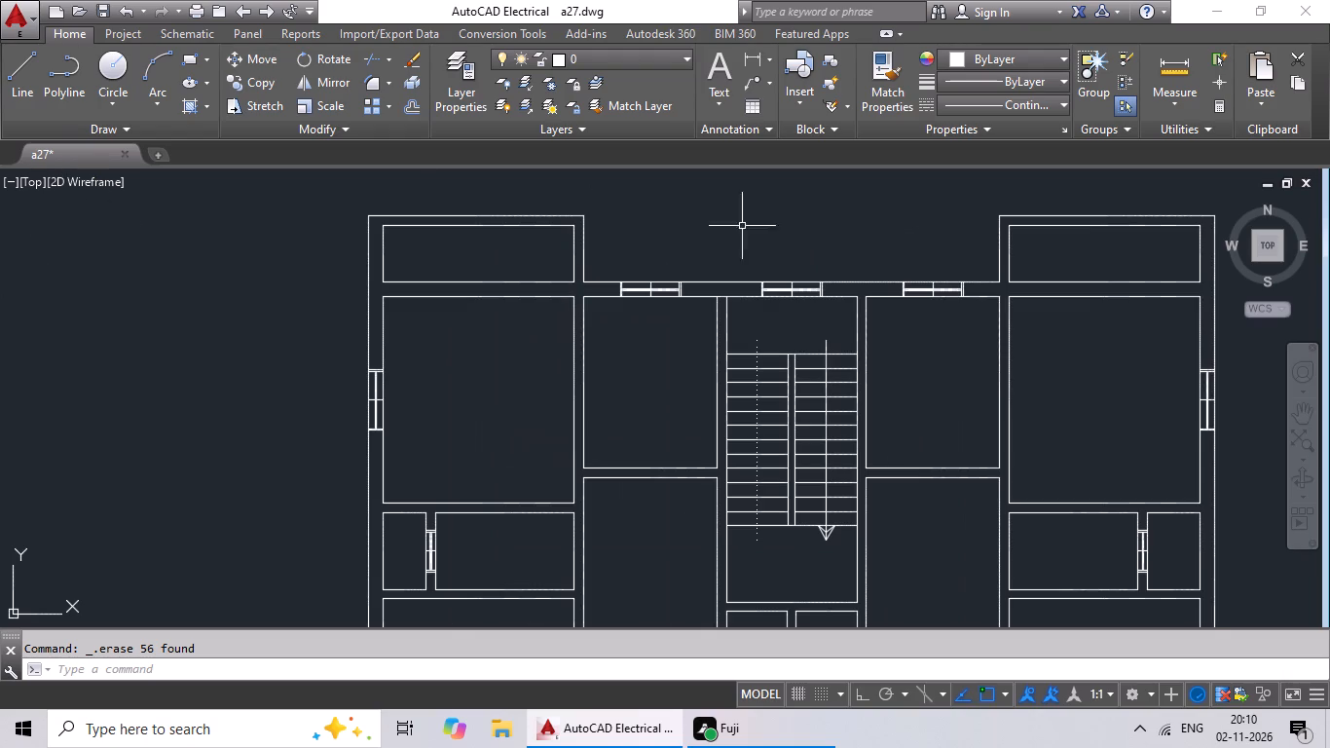
{"action": "scroll", "coordinate": [691, 268], "scroll_direction": "up", "scroll_amount": 4}
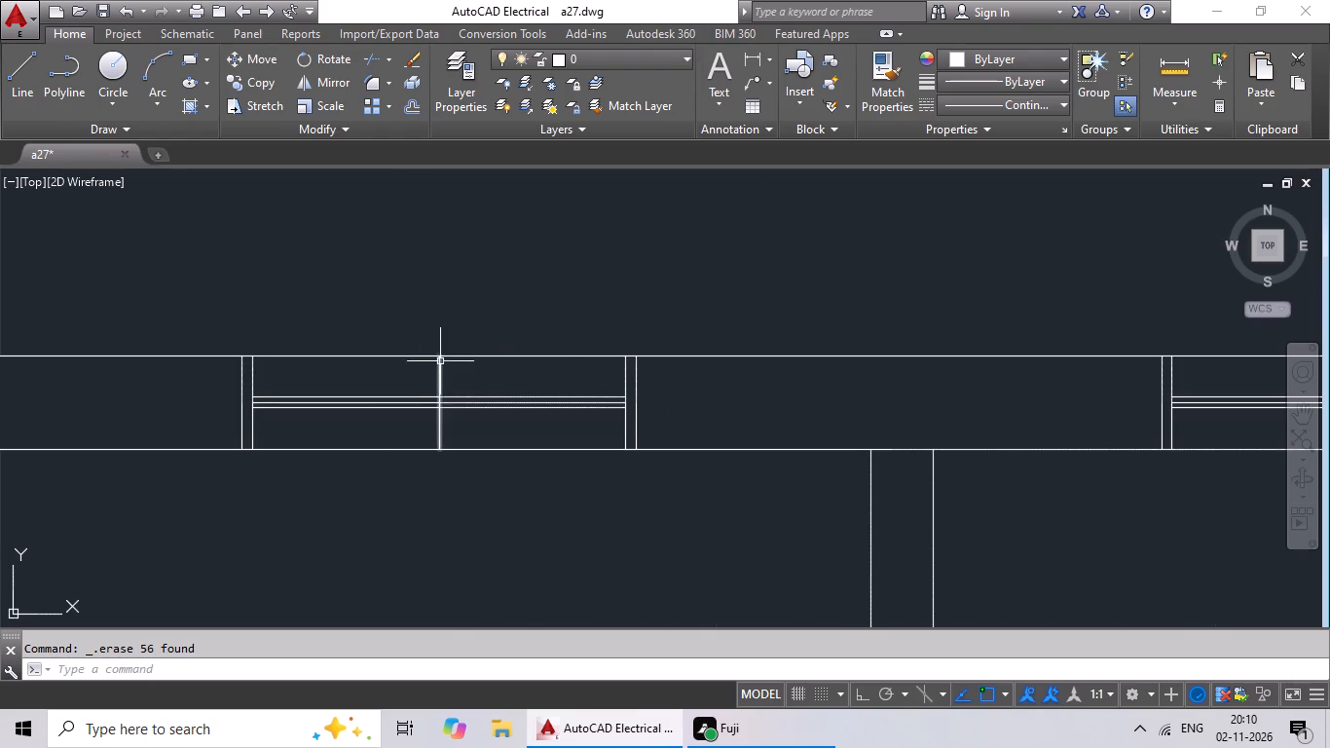
{"action": "left_click", "coordinate": [435, 373]}
{"action": "left_click", "coordinate": [451, 371]}
{"action": "left_click", "coordinate": [438, 373]}
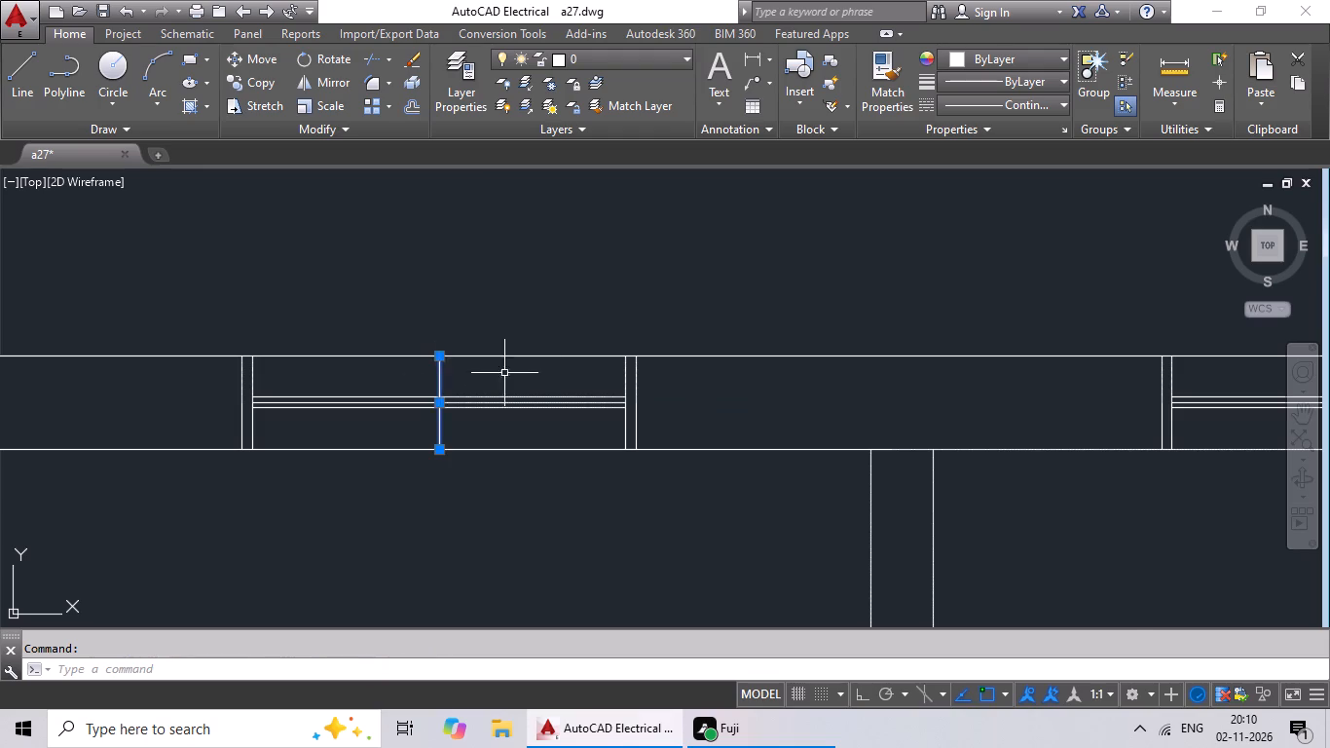
{"action": "scroll", "coordinate": [704, 408], "scroll_direction": "down", "scroll_amount": 2}
{"action": "middle_click_drag", "start_coordinate": [756, 432], "coordinate": [352, 446]}
{"action": "scroll", "coordinate": [591, 432], "scroll_direction": "up", "scroll_amount": 3}
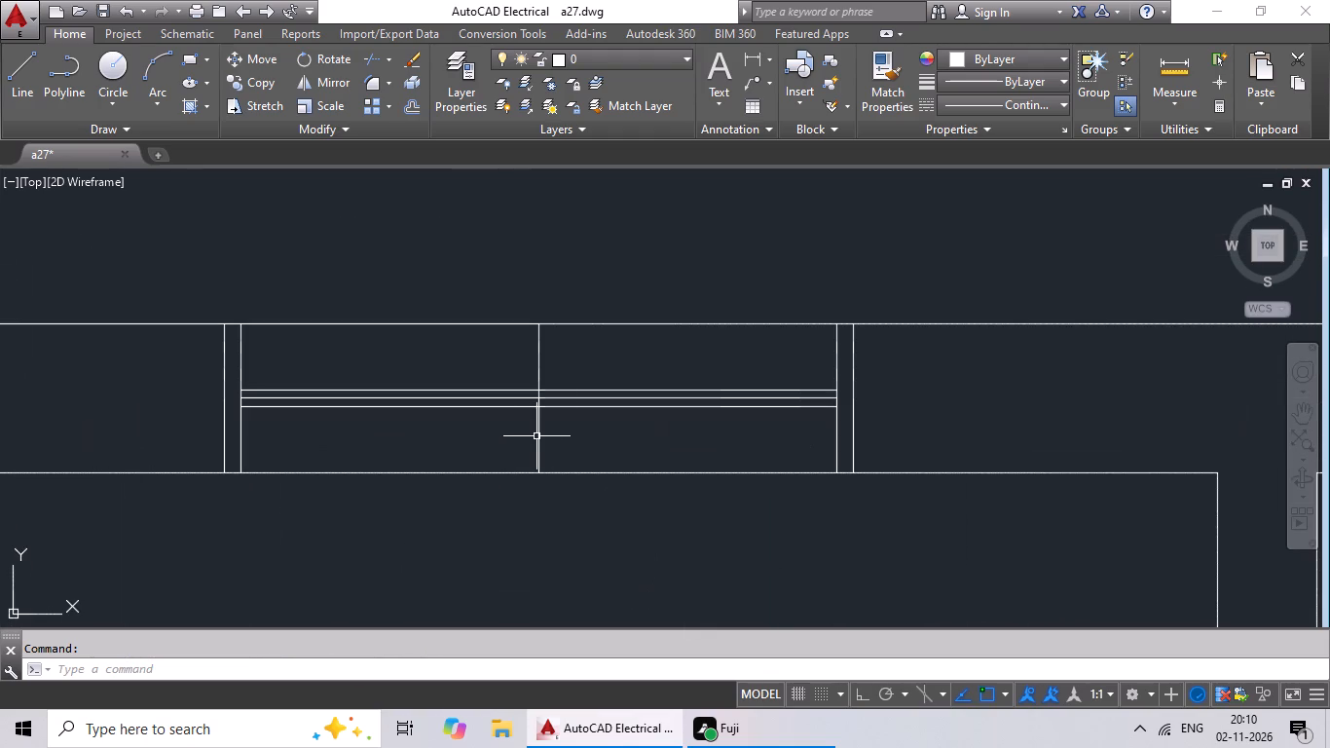
{"action": "left_click", "coordinate": [539, 433]}
{"action": "scroll", "coordinate": [654, 441], "scroll_direction": "down", "scroll_amount": 3}
{"action": "middle_click_drag", "start_coordinate": [653, 440], "coordinate": [284, 494]}
{"action": "scroll", "coordinate": [647, 487], "scroll_direction": "up", "scroll_amount": 4}
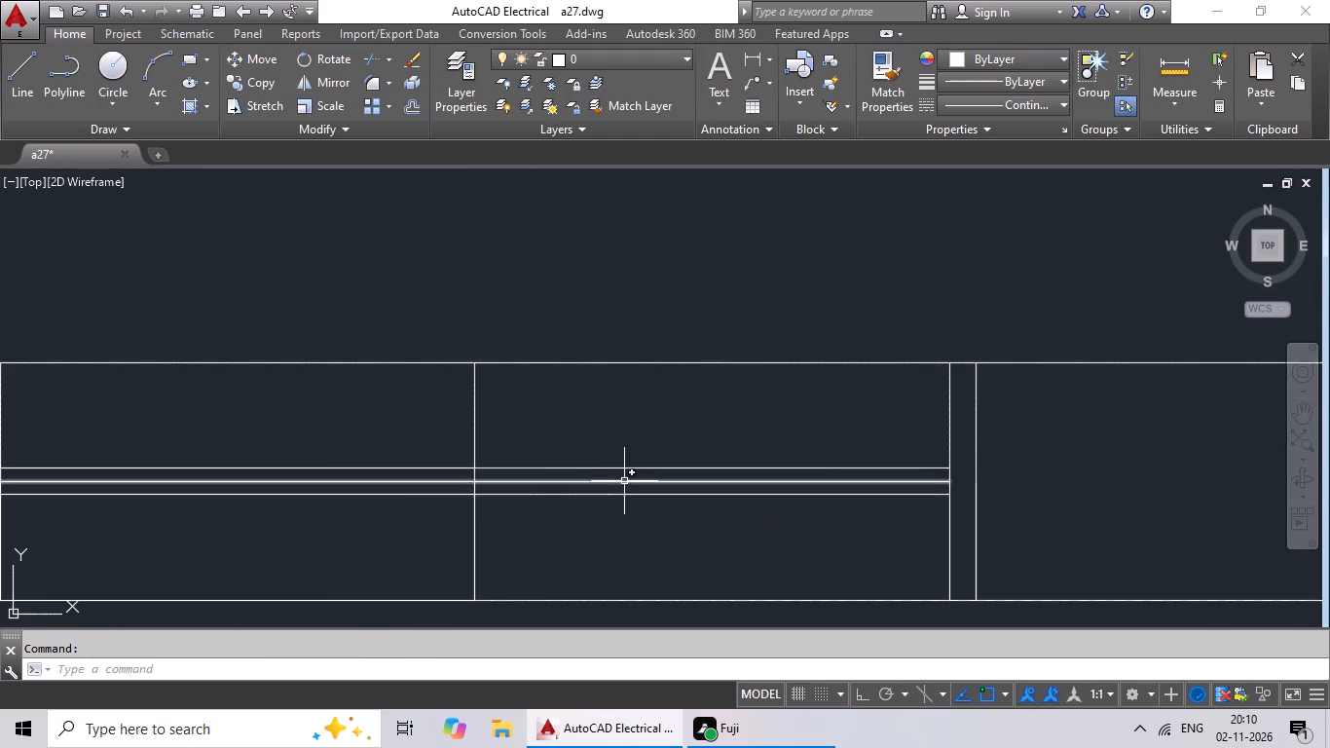
{"action": "left_click", "coordinate": [475, 533]}
Add to the selection the mark lines in the uppermost left outer-wall window and the small inner-wall window below that room.
{"action": "scroll", "coordinate": [551, 496], "scroll_direction": "down", "scroll_amount": 4}
{"action": "middle_click_drag", "start_coordinate": [562, 495], "coordinate": [645, 368]}
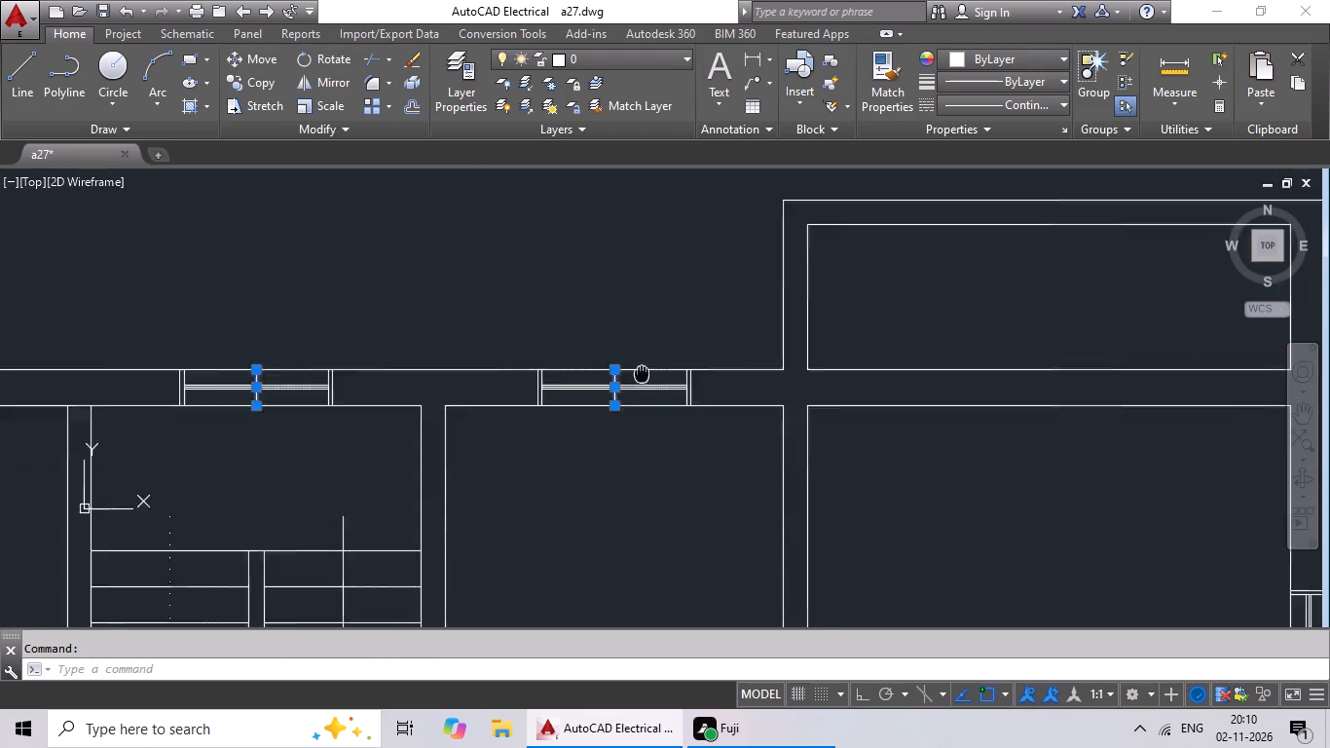
{"action": "middle_click_drag", "start_coordinate": [645, 368], "coordinate": [652, 356]}
{"action": "middle_click_drag", "start_coordinate": [558, 446], "coordinate": [828, 315]}
{"action": "scroll", "coordinate": [374, 413], "scroll_direction": "down", "scroll_amount": 2}
{"action": "middle_click_drag", "start_coordinate": [301, 421], "coordinate": [531, 321]}
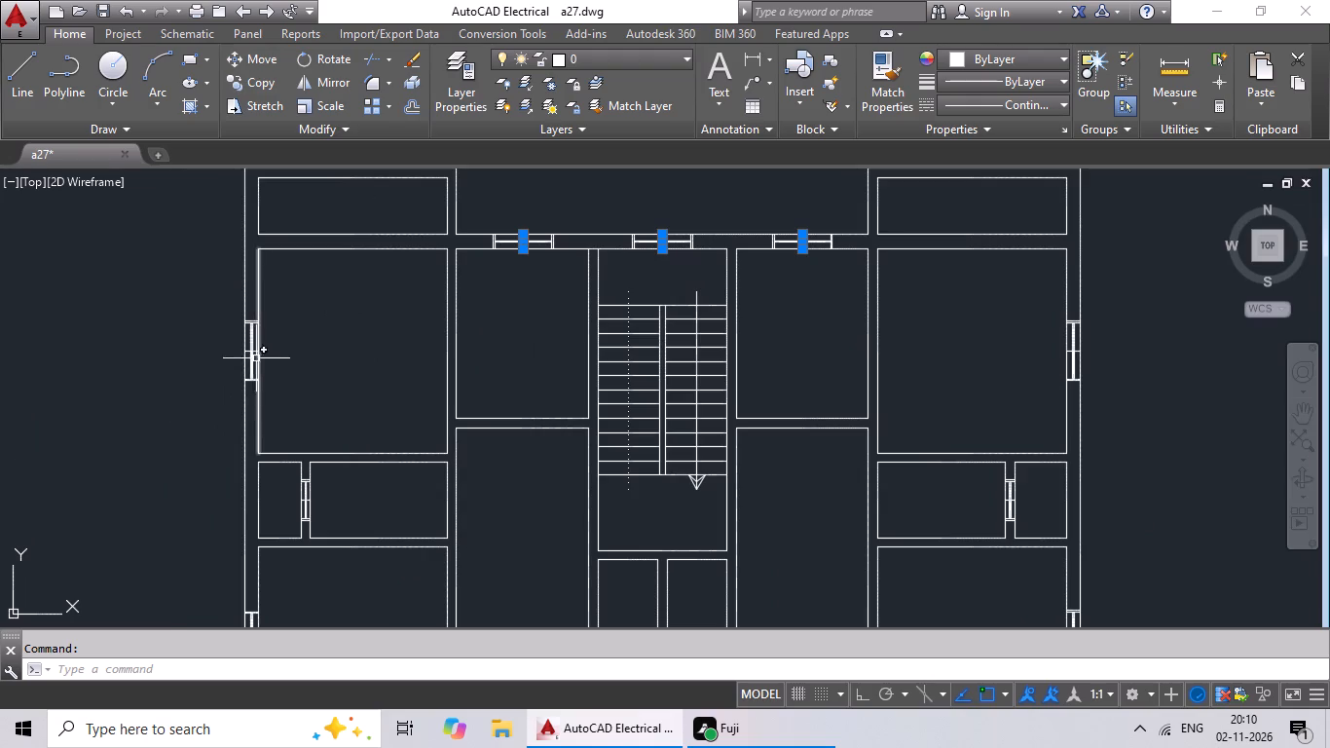
{"action": "scroll", "coordinate": [256, 357], "scroll_direction": "up", "scroll_amount": 4}
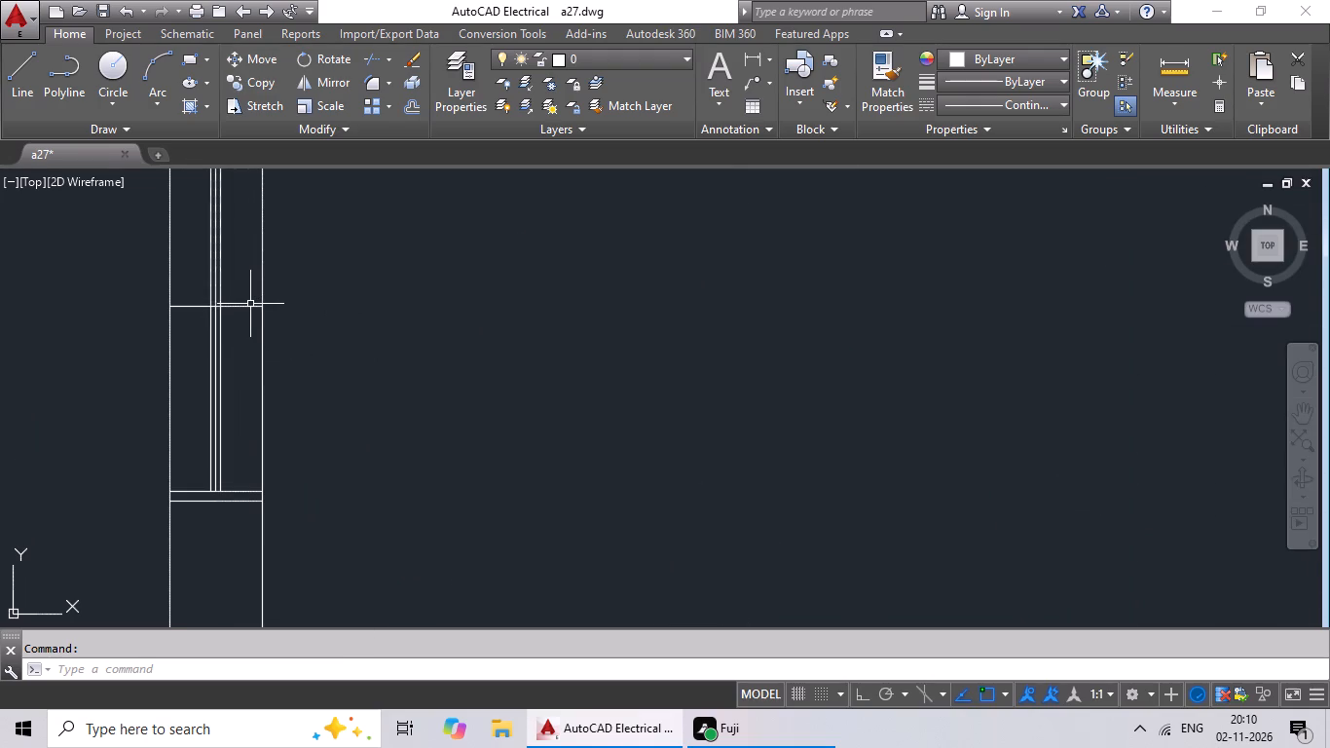
{"action": "left_click", "coordinate": [250, 305]}
{"action": "scroll", "coordinate": [418, 314], "scroll_direction": "down", "scroll_amount": 4}
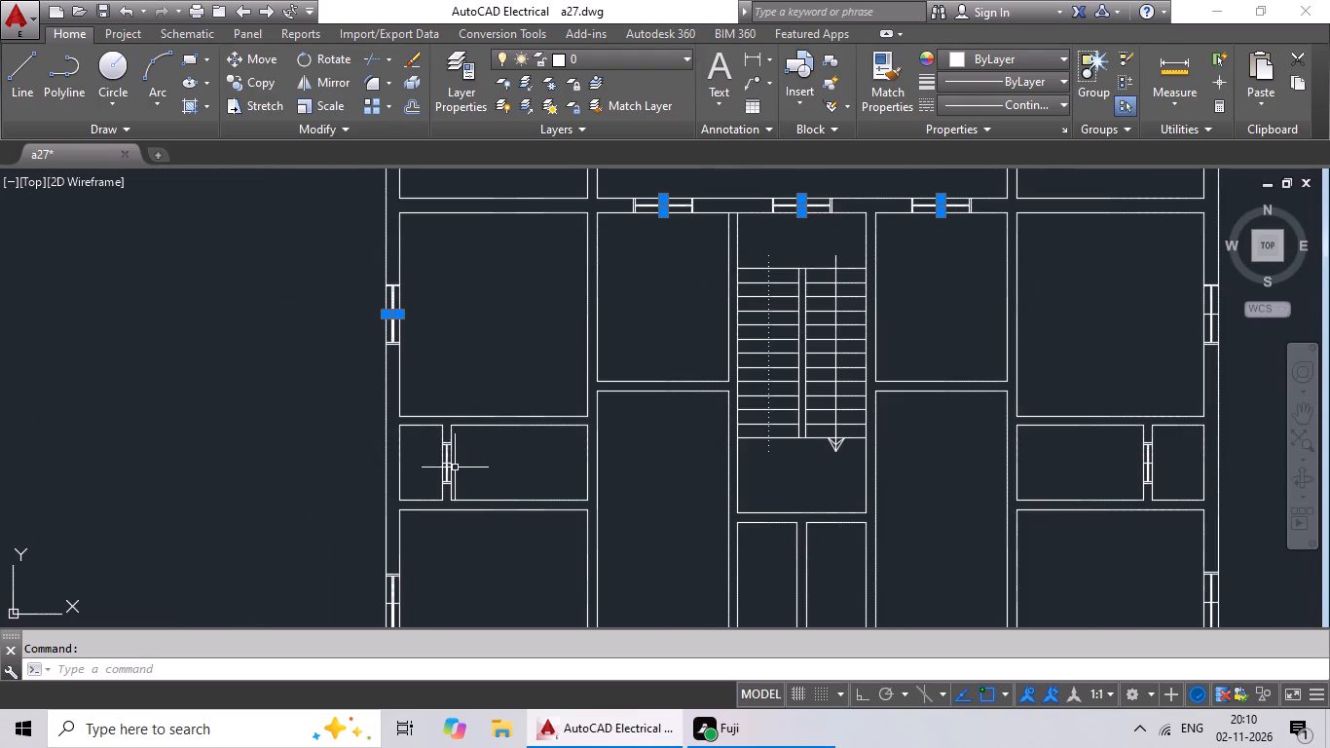
{"action": "scroll", "coordinate": [454, 469], "scroll_direction": "up", "scroll_amount": 7}
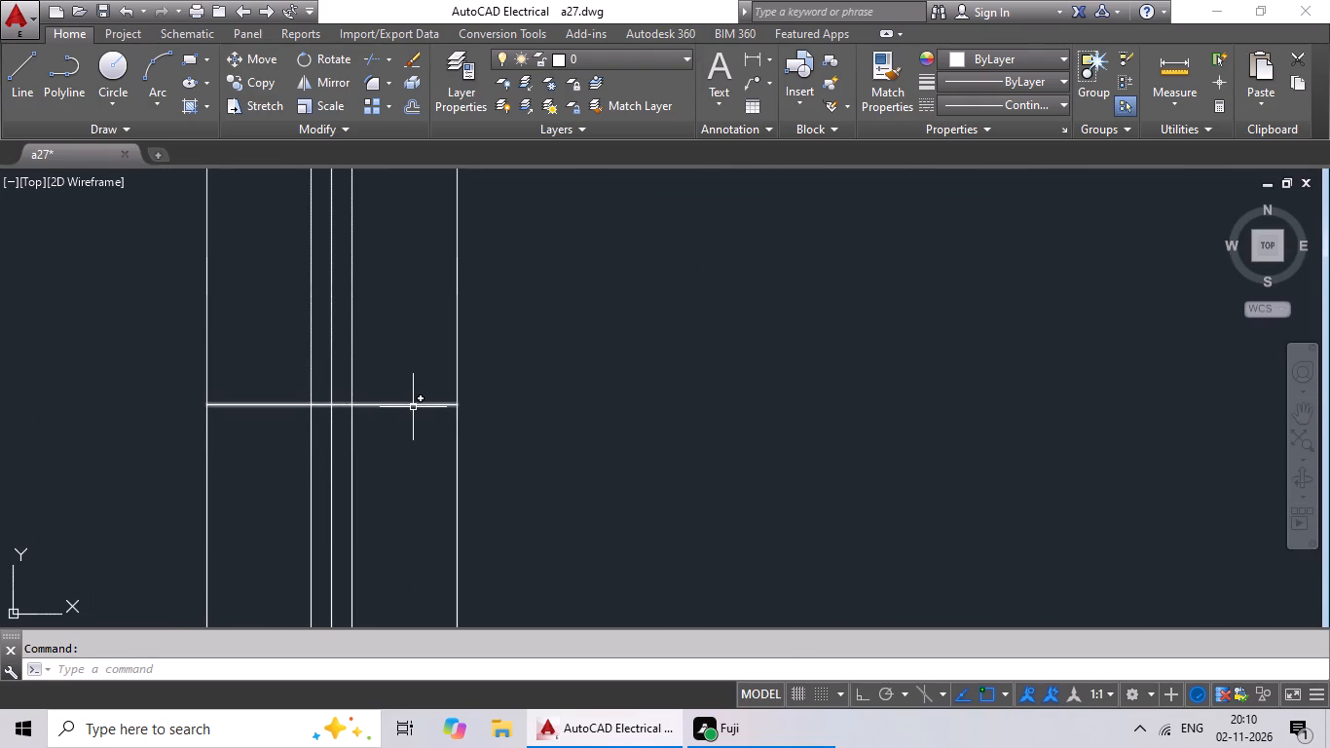
{"action": "left_click", "coordinate": [413, 407]}
Add to the selection the mark lines in the uppermost right outer-wall window and the small inner-wall window below that room.
{"action": "scroll", "coordinate": [544, 391], "scroll_direction": "down", "scroll_amount": 6}
{"action": "middle_click_drag", "start_coordinate": [670, 408], "coordinate": [294, 393]}
{"action": "scroll", "coordinate": [422, 416], "scroll_direction": "down", "scroll_amount": 3}
{"action": "middle_click_drag", "start_coordinate": [518, 429], "coordinate": [367, 434]}
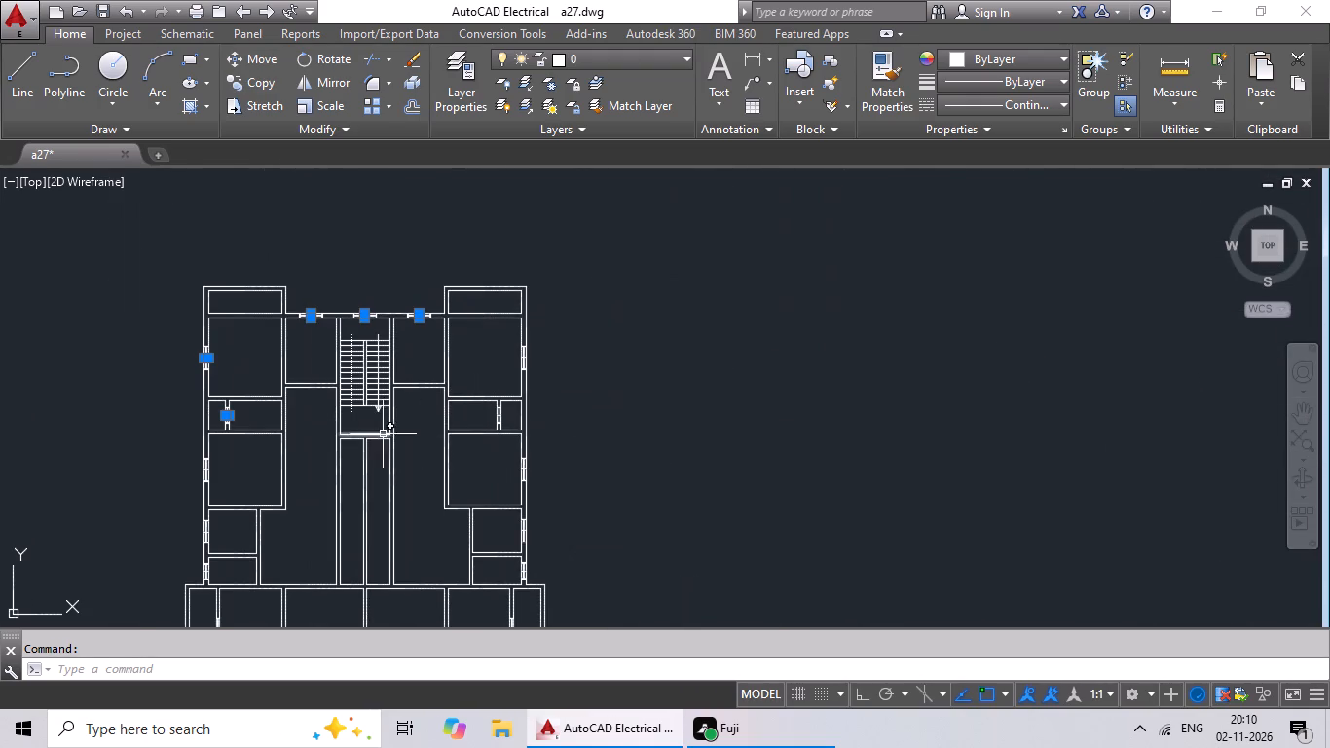
{"action": "scroll", "coordinate": [518, 353], "scroll_direction": "up", "scroll_amount": 8}
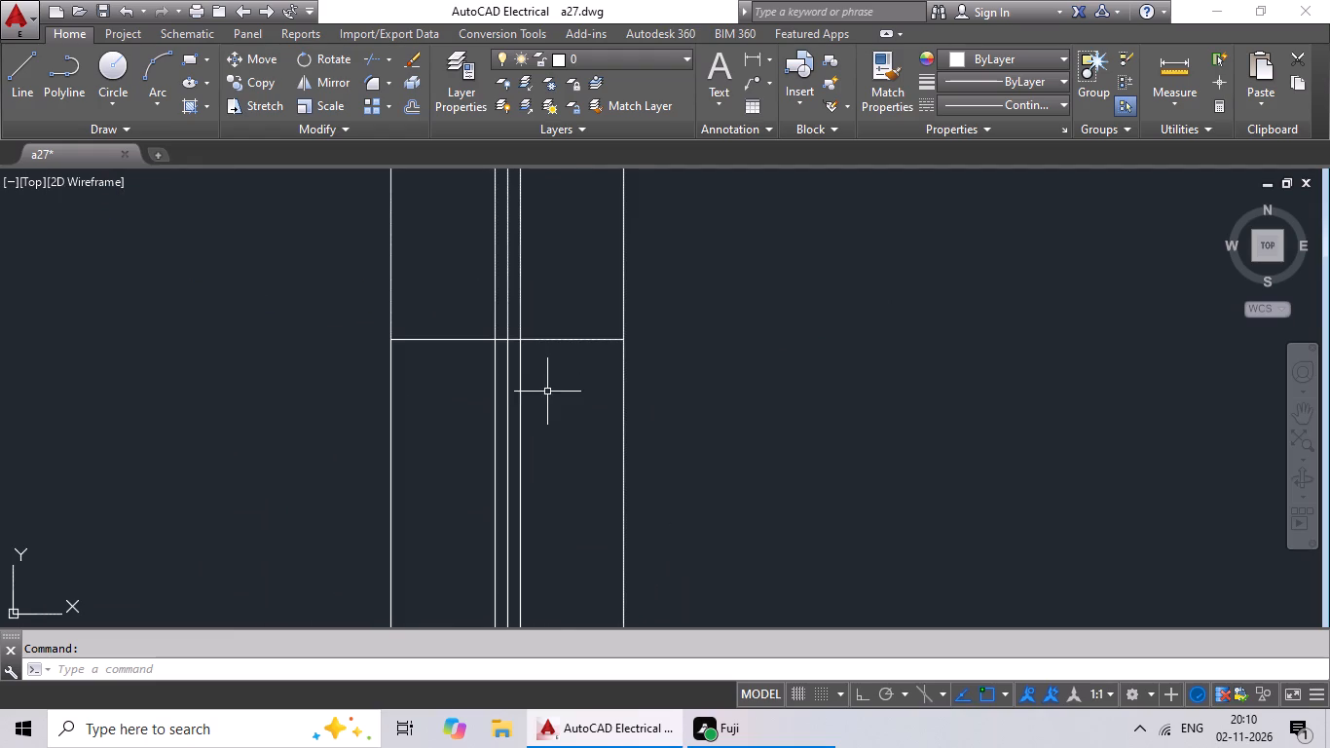
{"action": "left_click", "coordinate": [577, 340]}
{"action": "scroll", "coordinate": [578, 340], "scroll_direction": "down", "scroll_amount": 3}
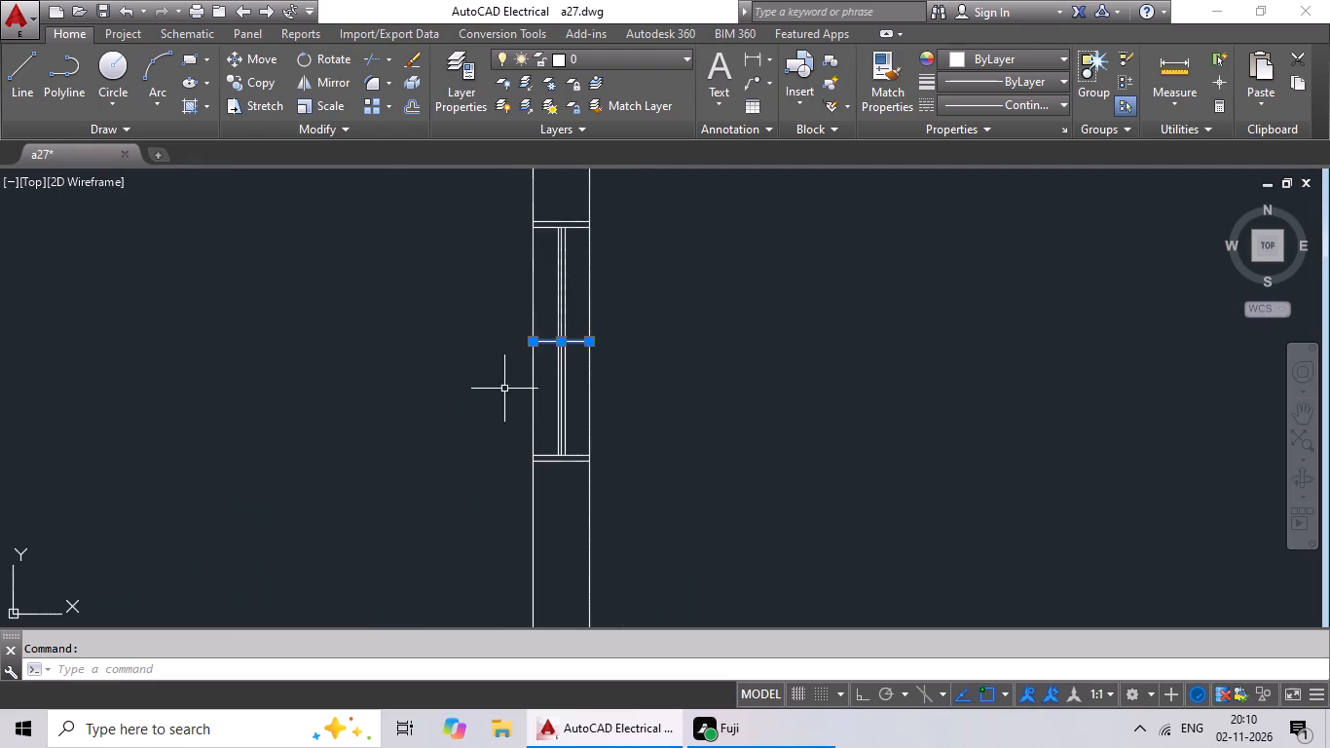
{"action": "middle_click_drag", "start_coordinate": [437, 435], "coordinate": [484, 321]}
{"action": "scroll", "coordinate": [488, 322], "scroll_direction": "down", "scroll_amount": 3}
{"action": "scroll", "coordinate": [458, 465], "scroll_direction": "up", "scroll_amount": 4}
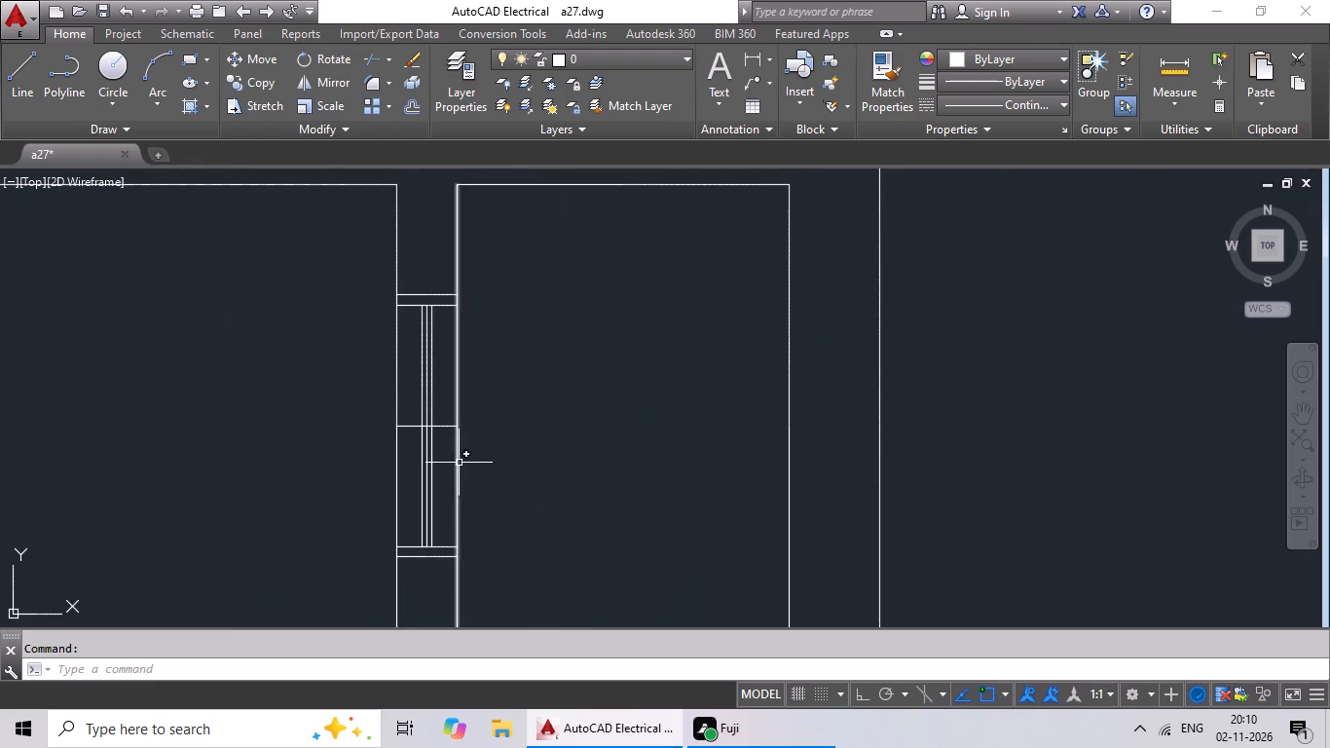
{"action": "scroll", "coordinate": [449, 426], "scroll_direction": "up", "scroll_amount": 4}
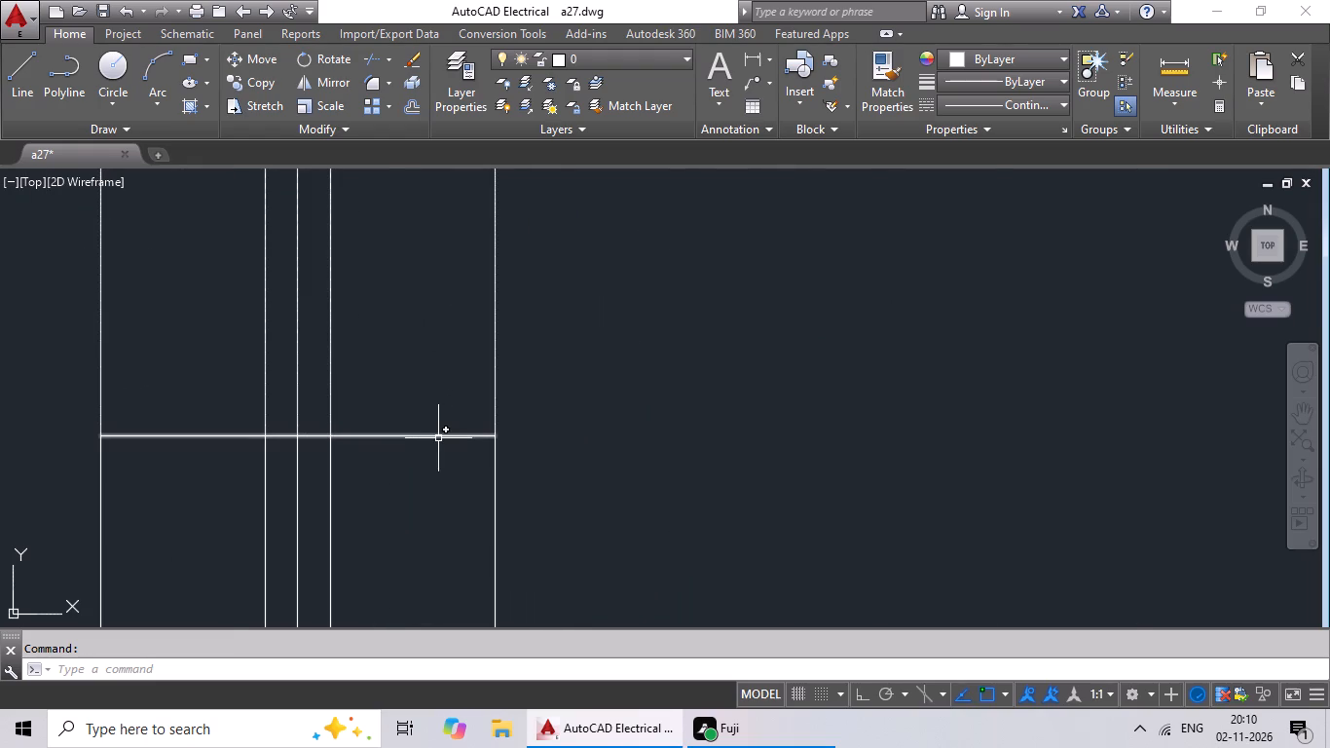
{"action": "left_click", "coordinate": [440, 436]}
Add to the selection the mark line in the second window down the plan's right outer wall.
{"action": "scroll", "coordinate": [609, 421], "scroll_direction": "down", "scroll_amount": 8}
{"action": "middle_click_drag", "start_coordinate": [667, 451], "coordinate": [709, 328]}
{"action": "scroll", "coordinate": [735, 412], "scroll_direction": "up", "scroll_amount": 4}
{"action": "middle_click_drag", "start_coordinate": [713, 541], "coordinate": [720, 473]}
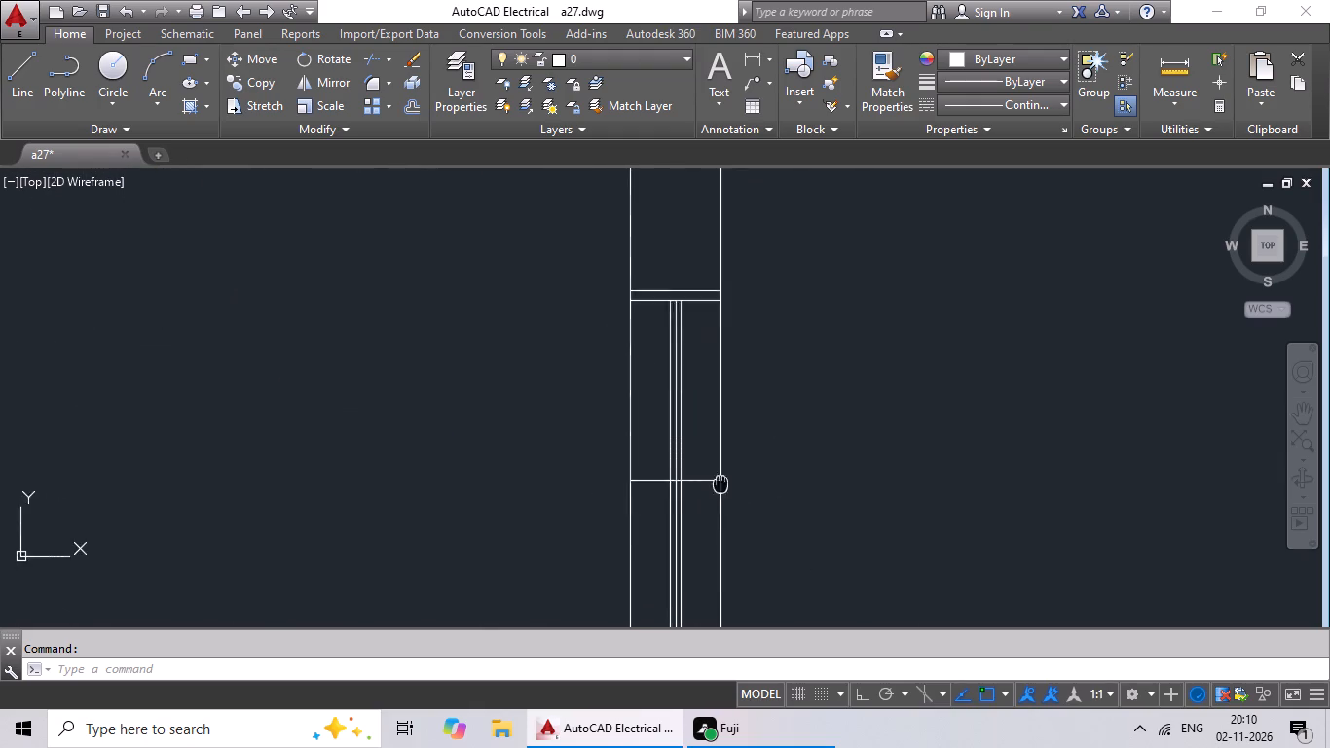
{"action": "middle_click_drag", "start_coordinate": [720, 473], "coordinate": [722, 453]}
{"action": "scroll", "coordinate": [721, 445], "scroll_direction": "up", "scroll_amount": 4}
{"action": "left_click", "coordinate": [688, 498]}
Add to the selection the mark line in the second window down the plan's left outer wall.
{"action": "scroll", "coordinate": [708, 442], "scroll_direction": "down", "scroll_amount": 4}
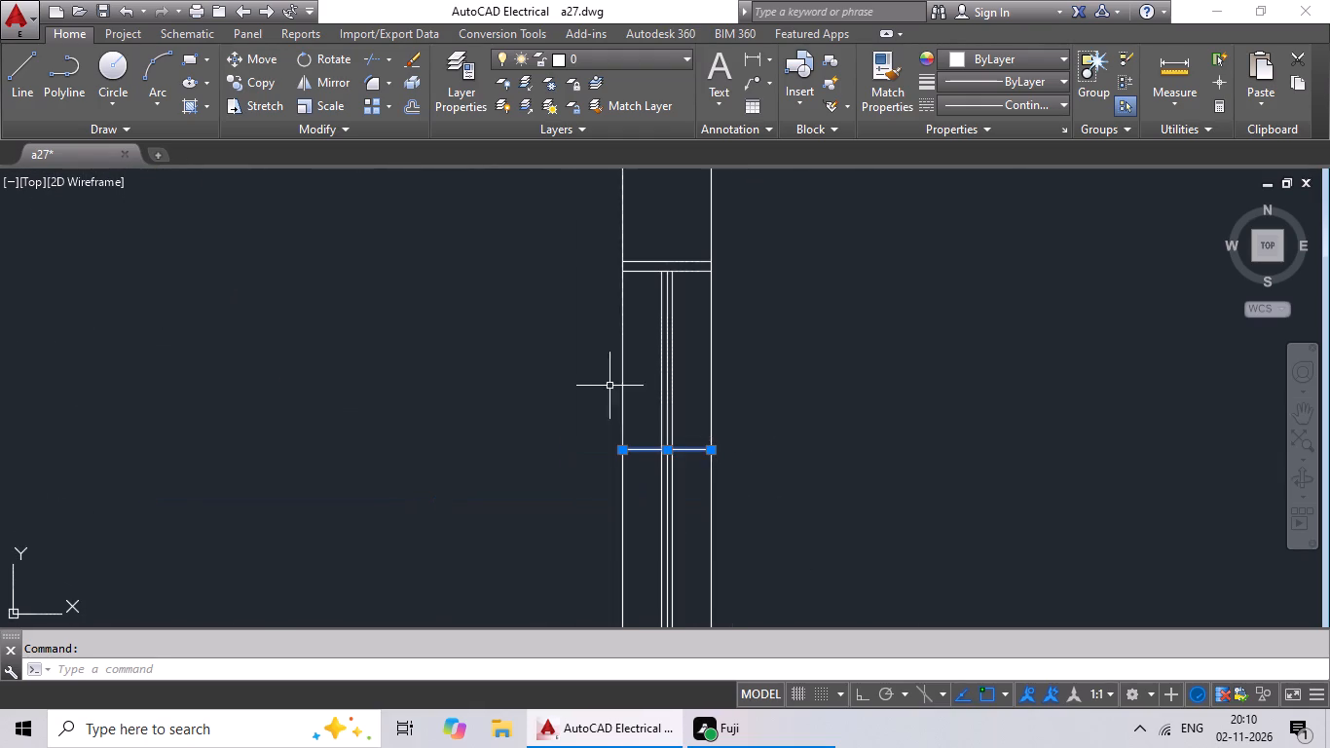
{"action": "scroll", "coordinate": [563, 386], "scroll_direction": "down", "scroll_amount": 4}
{"action": "scroll", "coordinate": [462, 420], "scroll_direction": "down", "scroll_amount": 2}
{"action": "middle_click_drag", "start_coordinate": [477, 420], "coordinate": [660, 322]}
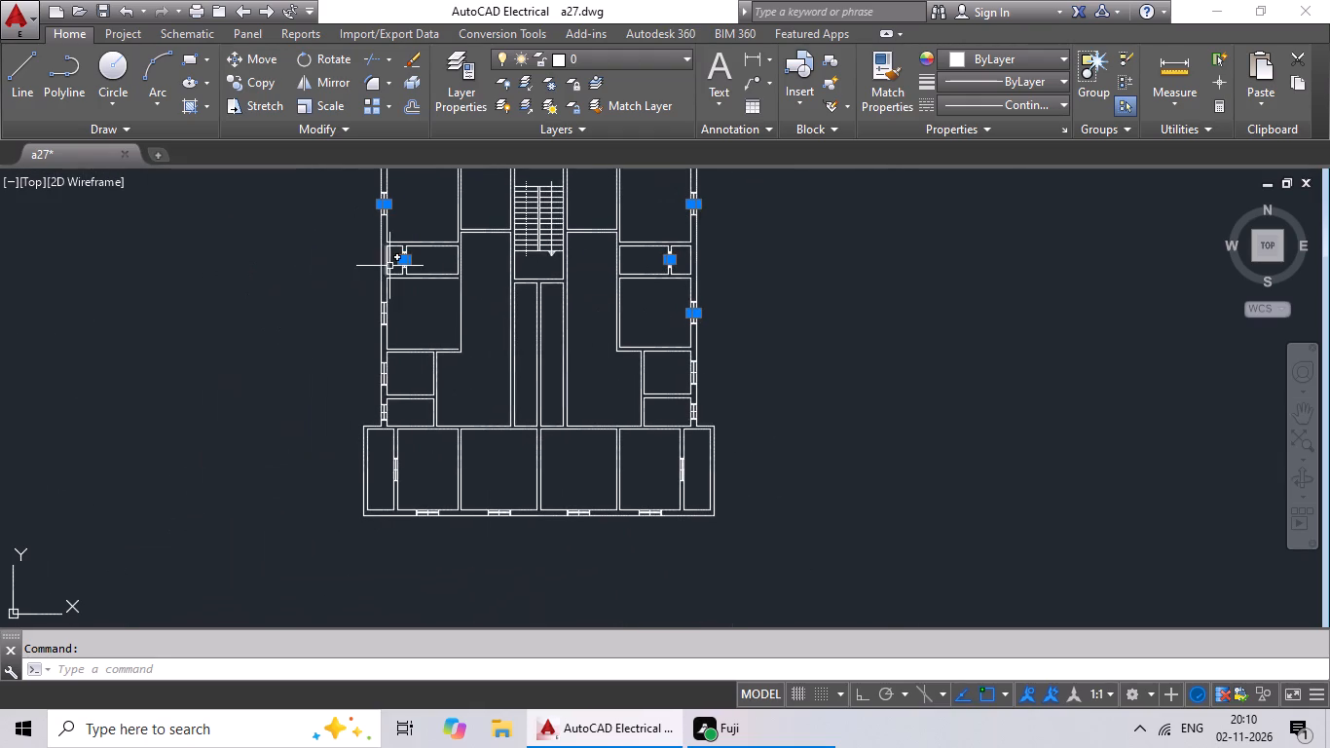
{"action": "scroll", "coordinate": [388, 285], "scroll_direction": "up", "scroll_amount": 3}
{"action": "scroll", "coordinate": [352, 428], "scroll_direction": "up", "scroll_amount": 3}
{"action": "scroll", "coordinate": [438, 323], "scroll_direction": "up", "scroll_amount": 3}
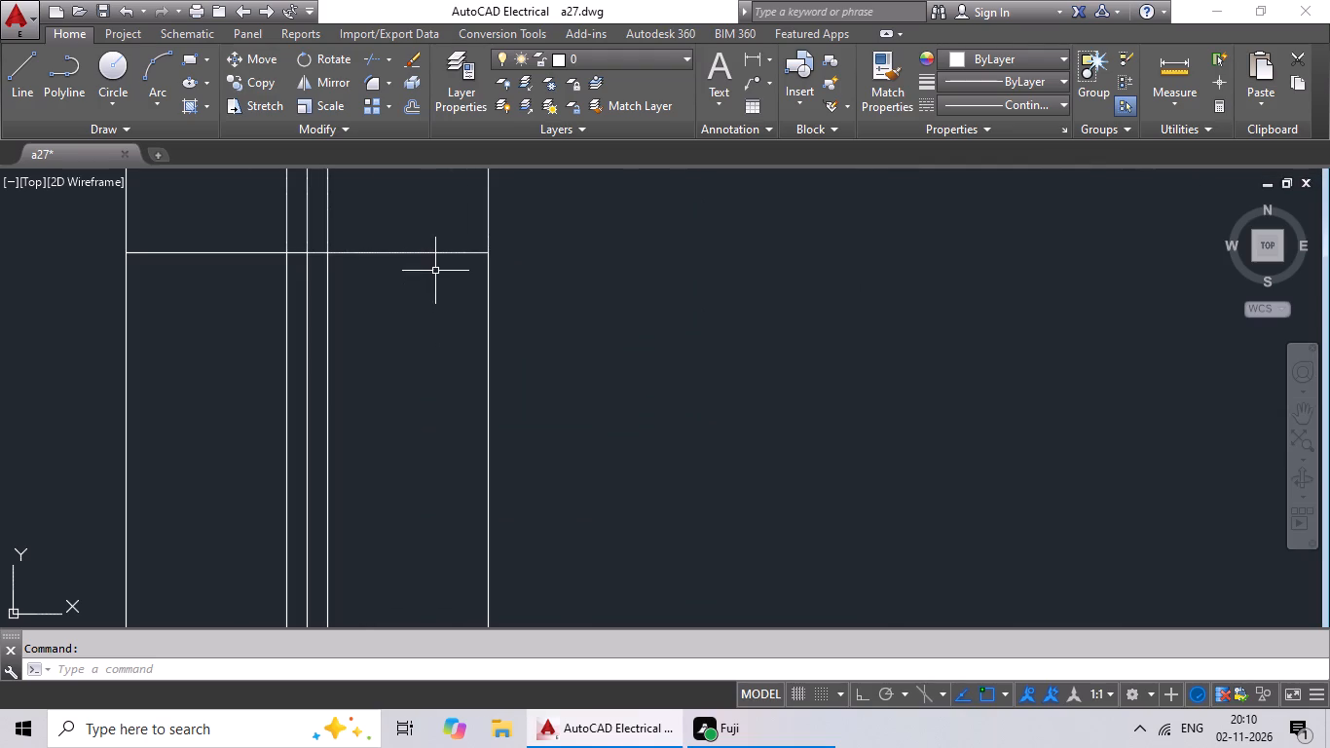
{"action": "left_click", "coordinate": [449, 252]}
Add to the selection the mark lines in the two lowest windows of the plan's right outer wall.
{"action": "scroll", "coordinate": [573, 266], "scroll_direction": "down", "scroll_amount": 9}
{"action": "middle_click_drag", "start_coordinate": [746, 321], "coordinate": [463, 321]}
{"action": "scroll", "coordinate": [728, 365], "scroll_direction": "up", "scroll_amount": 7}
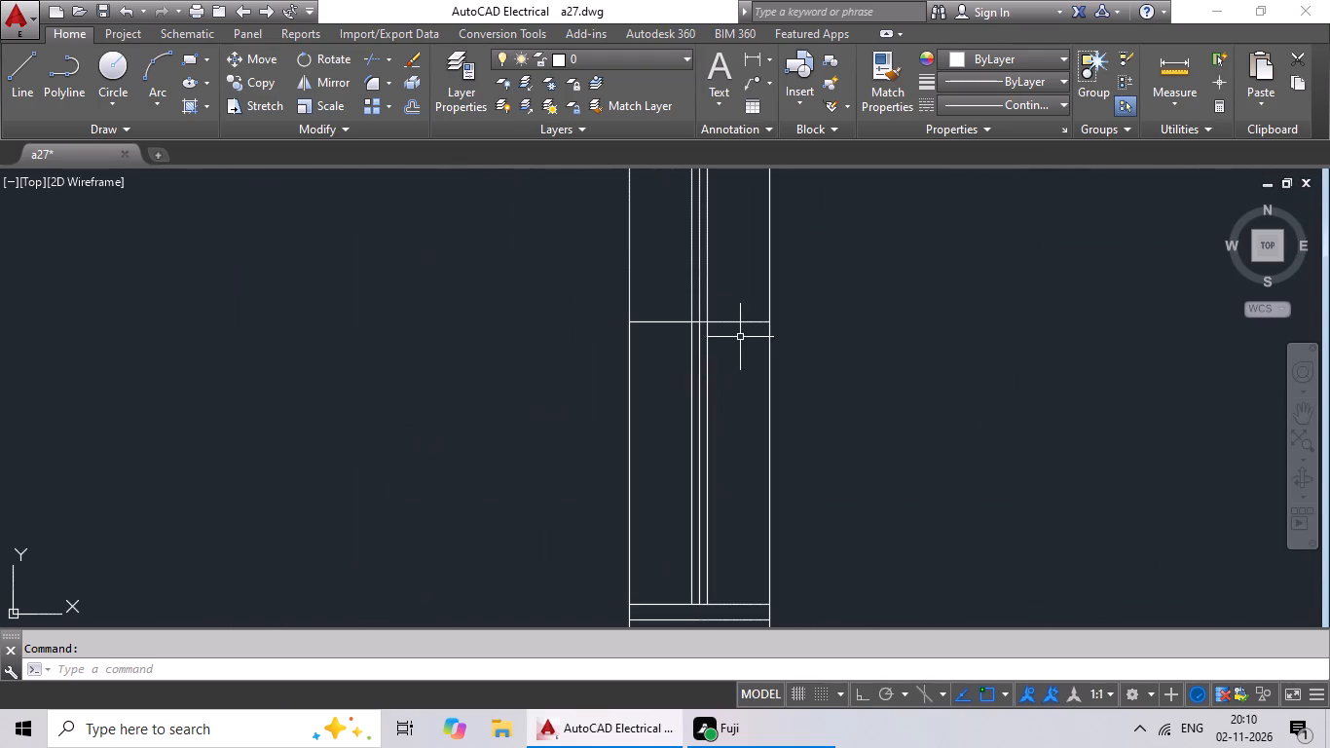
{"action": "left_click", "coordinate": [747, 323]}
{"action": "scroll", "coordinate": [548, 354], "scroll_direction": "down", "scroll_amount": 3}
{"action": "middle_click_drag", "start_coordinate": [536, 367], "coordinate": [544, 231]}
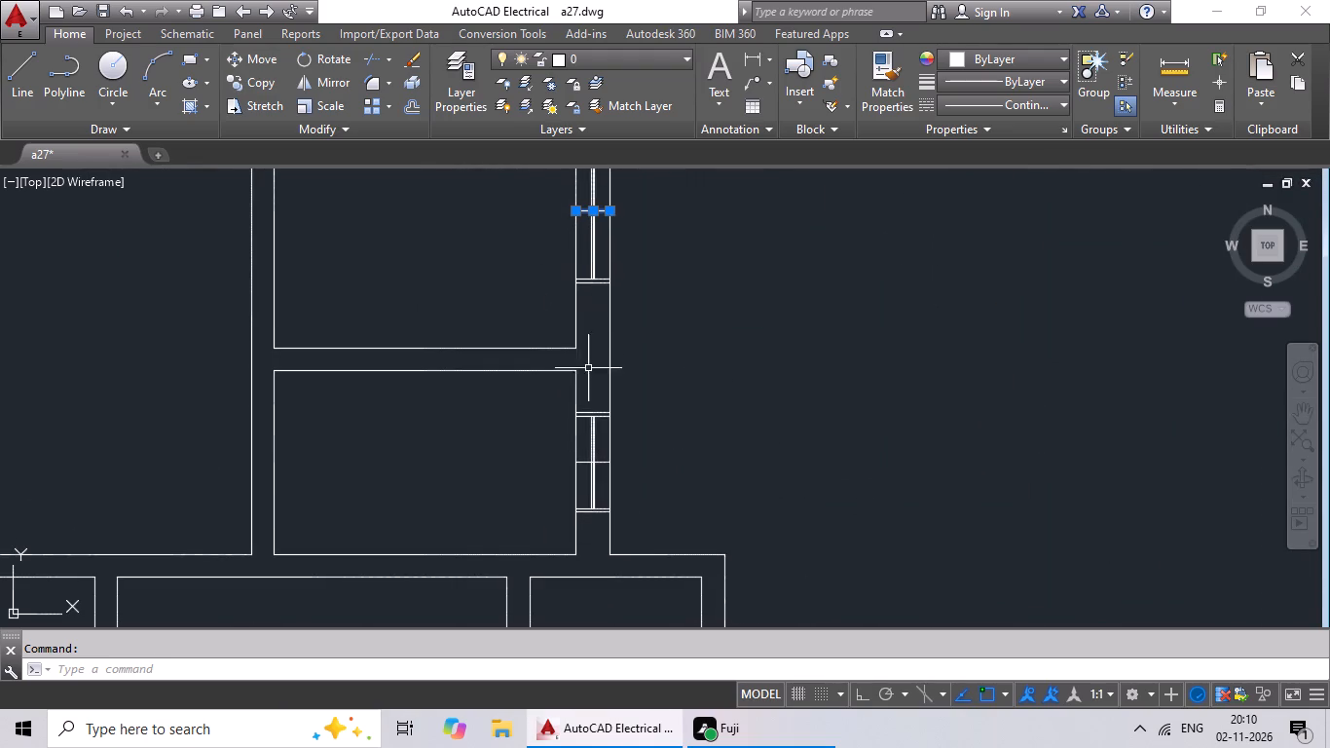
{"action": "scroll", "coordinate": [595, 472], "scroll_direction": "up", "scroll_amount": 4}
{"action": "left_click", "coordinate": [625, 428]}
Add to the selection the mark line in the inner-wall window beside the narrow lower-right room.
{"action": "scroll", "coordinate": [317, 455], "scroll_direction": "down", "scroll_amount": 4}
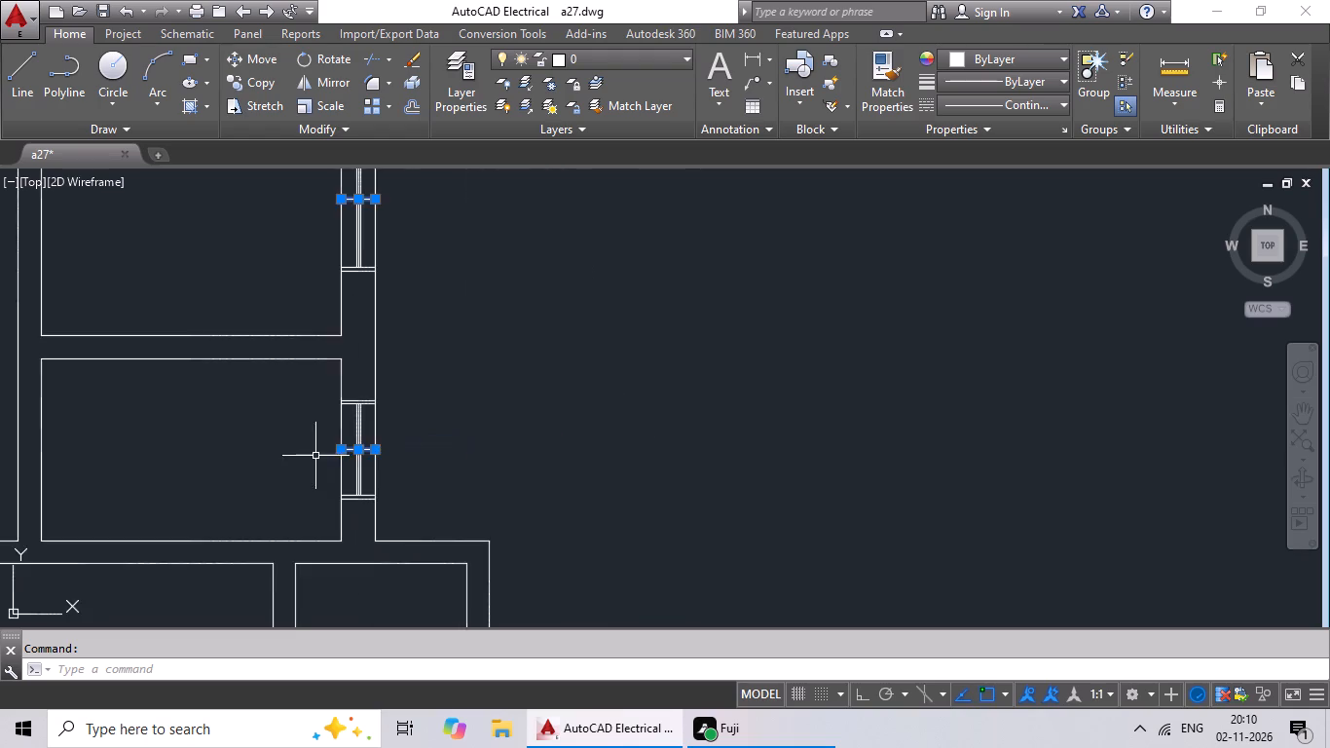
{"action": "middle_click_drag", "start_coordinate": [311, 458], "coordinate": [560, 304]}
{"action": "scroll", "coordinate": [439, 416], "scroll_direction": "down", "scroll_amount": 1}
{"action": "middle_click_drag", "start_coordinate": [434, 430], "coordinate": [521, 318]}
{"action": "scroll", "coordinate": [590, 457], "scroll_direction": "up", "scroll_amount": 5}
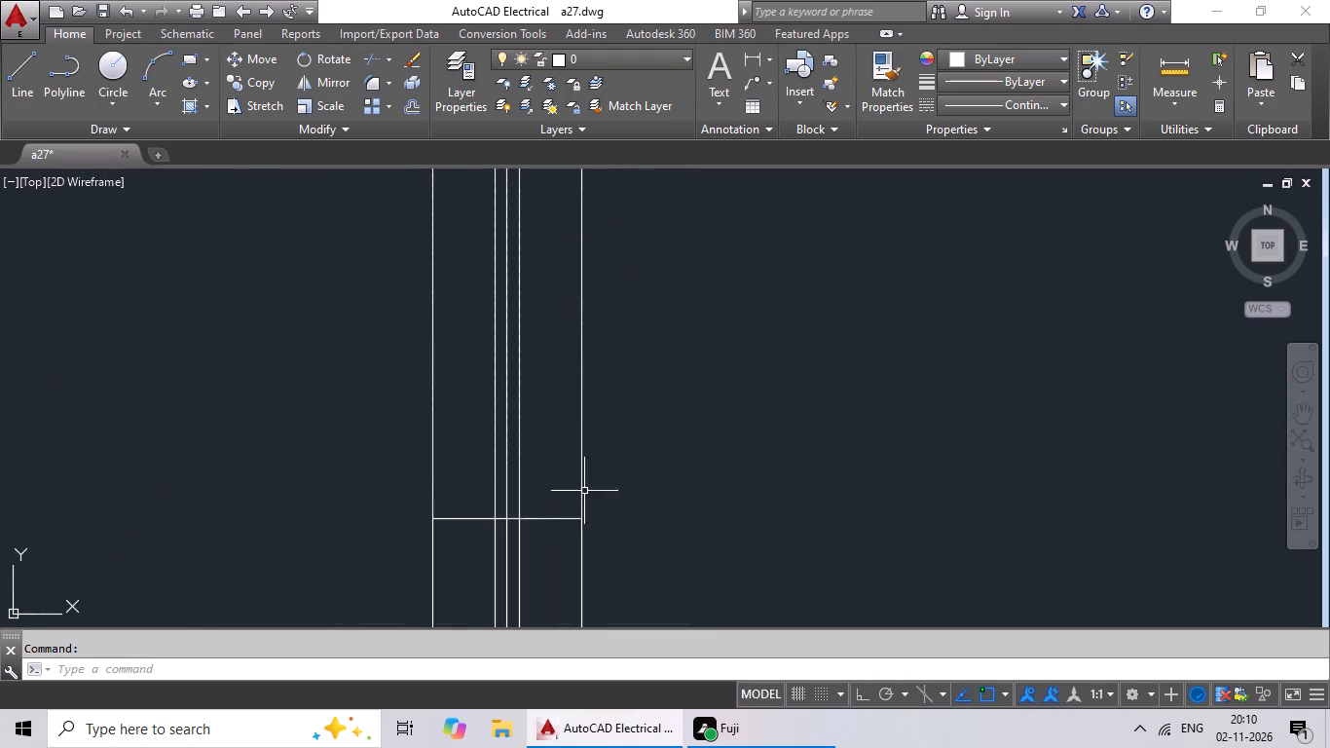
{"action": "left_click", "coordinate": [557, 518]}
Add to the selection the mark lines in all four bottom-wall windows.
{"action": "scroll", "coordinate": [648, 462], "scroll_direction": "down", "scroll_amount": 4}
{"action": "middle_click_drag", "start_coordinate": [672, 524], "coordinate": [734, 244]}
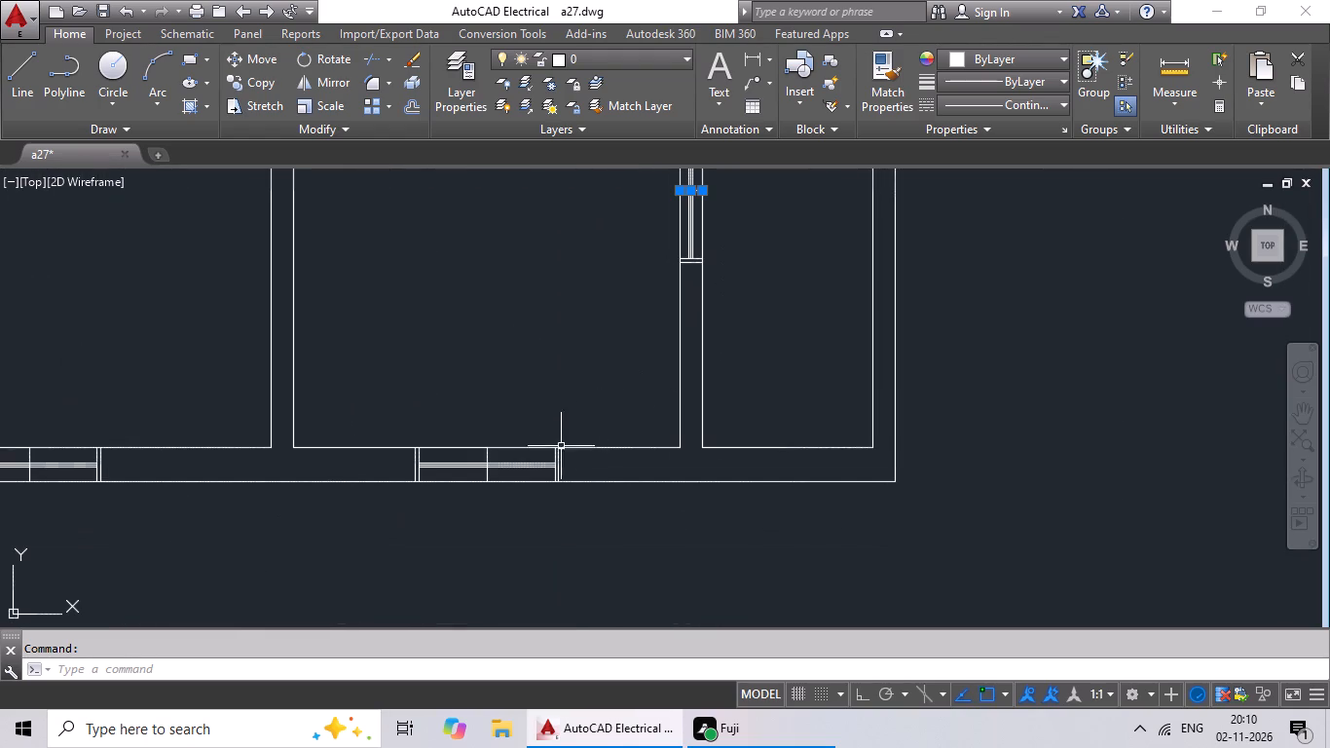
{"action": "scroll", "coordinate": [500, 483], "scroll_direction": "up", "scroll_amount": 4}
{"action": "left_click", "coordinate": [406, 438]}
{"action": "scroll", "coordinate": [512, 430], "scroll_direction": "down", "scroll_amount": 4}
{"action": "middle_click_drag", "start_coordinate": [418, 448], "coordinate": [940, 445]}
{"action": "scroll", "coordinate": [559, 423], "scroll_direction": "up", "scroll_amount": 4}
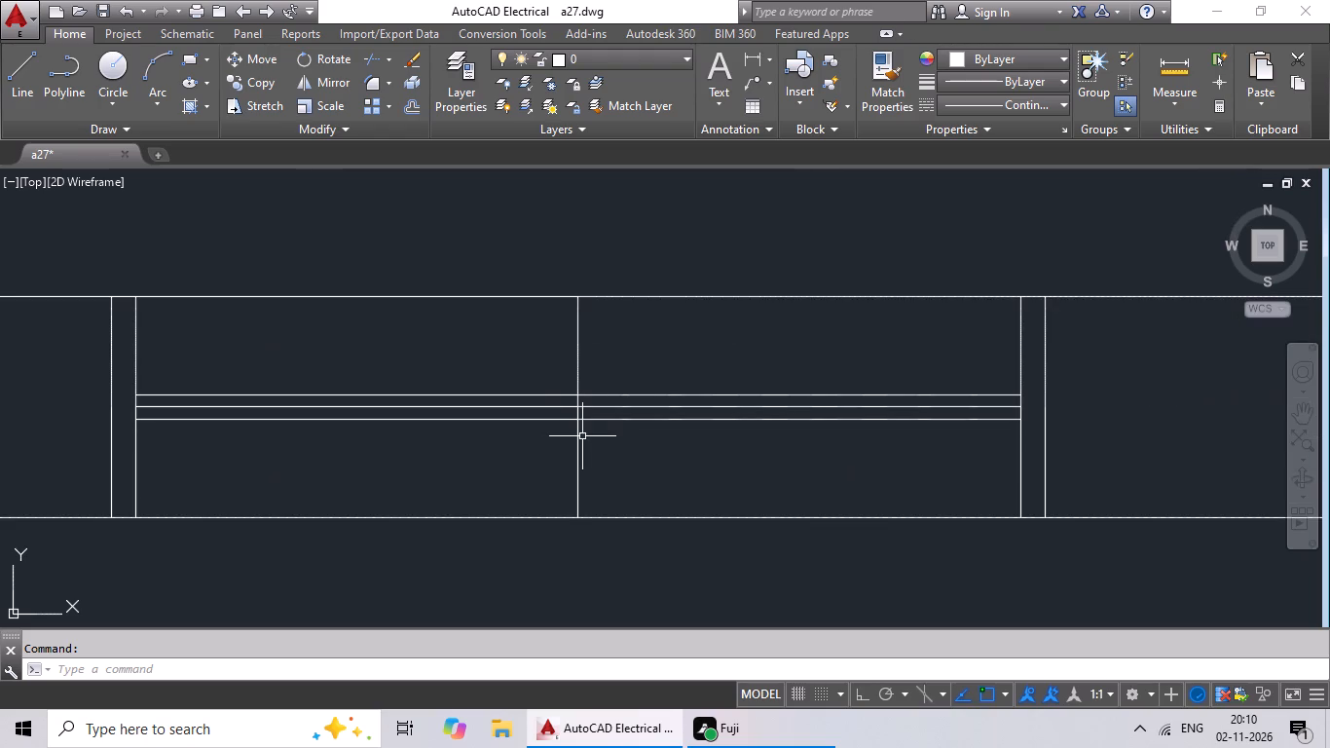
{"action": "left_click", "coordinate": [579, 442]}
{"action": "scroll", "coordinate": [546, 459], "scroll_direction": "down", "scroll_amount": 3}
{"action": "middle_click_drag", "start_coordinate": [546, 459], "coordinate": [1329, 423]}
{"action": "middle_click_drag", "start_coordinate": [621, 441], "coordinate": [1203, 408]}
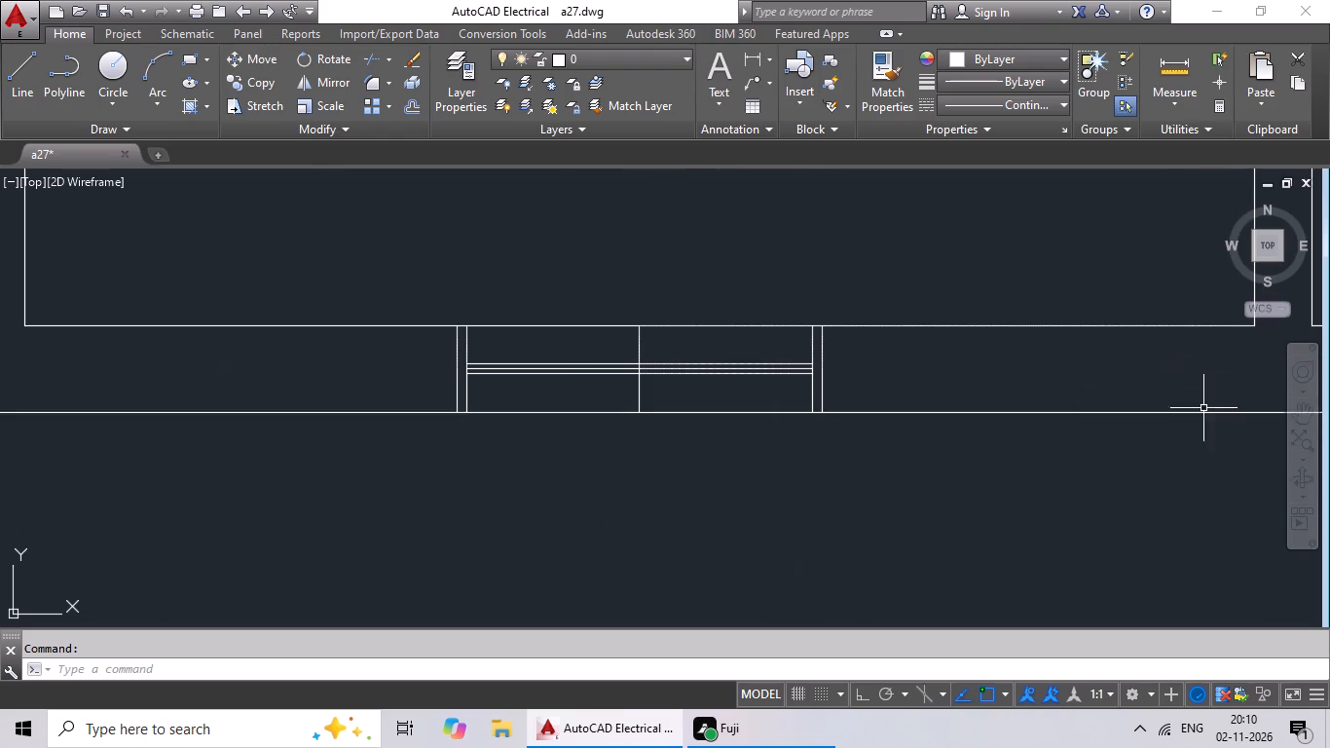
{"action": "left_click", "coordinate": [641, 393]}
{"action": "middle_click_drag", "start_coordinate": [409, 450], "coordinate": [1314, 489]}
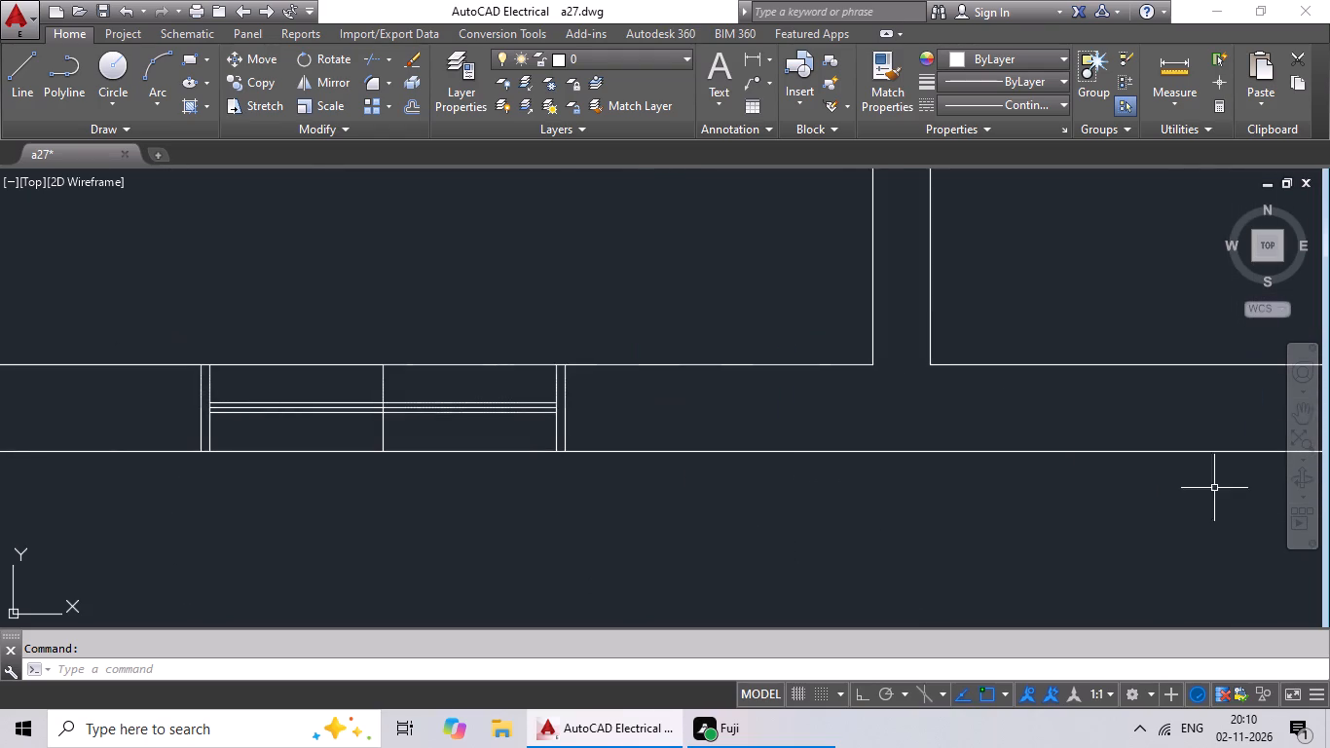
{"action": "left_click", "coordinate": [383, 435]}
Add to the selection the mark line in the inner-wall window beside the narrow lower-left room.
{"action": "scroll", "coordinate": [553, 407], "scroll_direction": "down", "scroll_amount": 3}
{"action": "middle_click_drag", "start_coordinate": [555, 407], "coordinate": [1214, 447]}
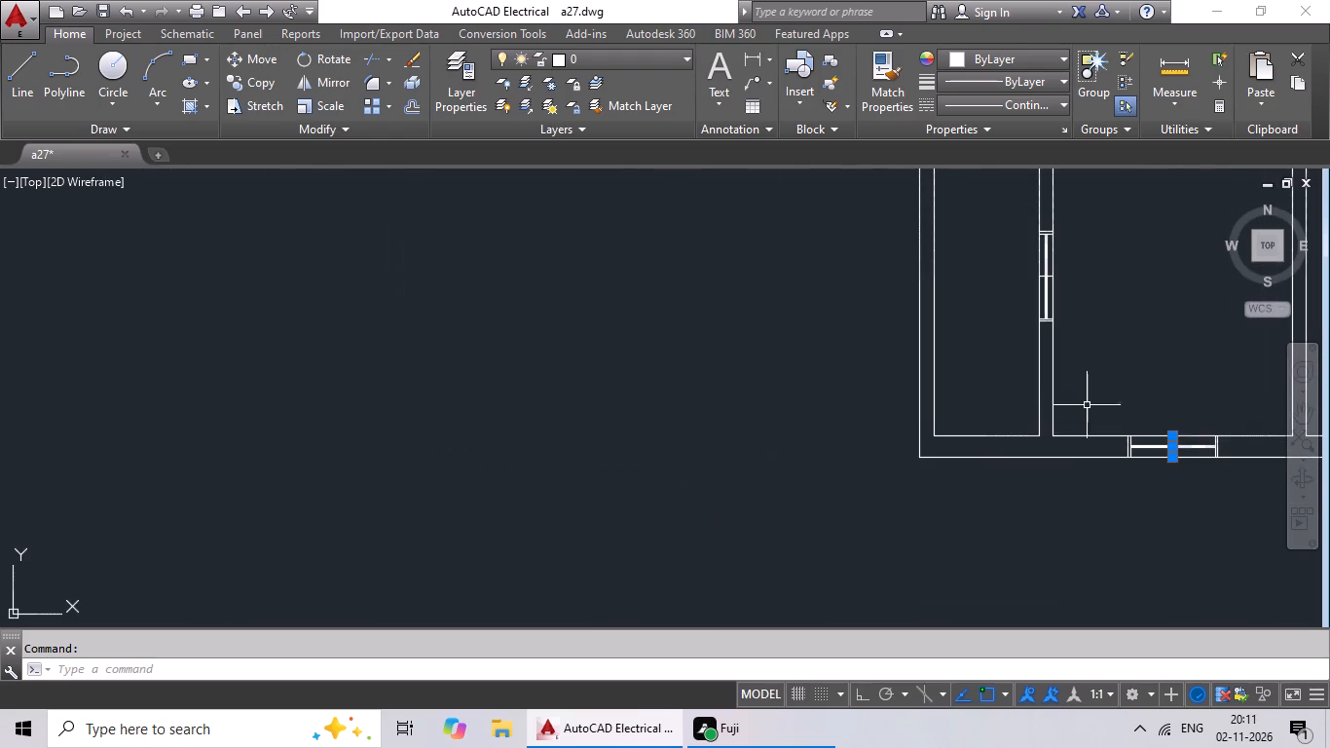
{"action": "middle_click_drag", "start_coordinate": [1109, 348], "coordinate": [1006, 453]}
{"action": "scroll", "coordinate": [943, 379], "scroll_direction": "up", "scroll_amount": 5}
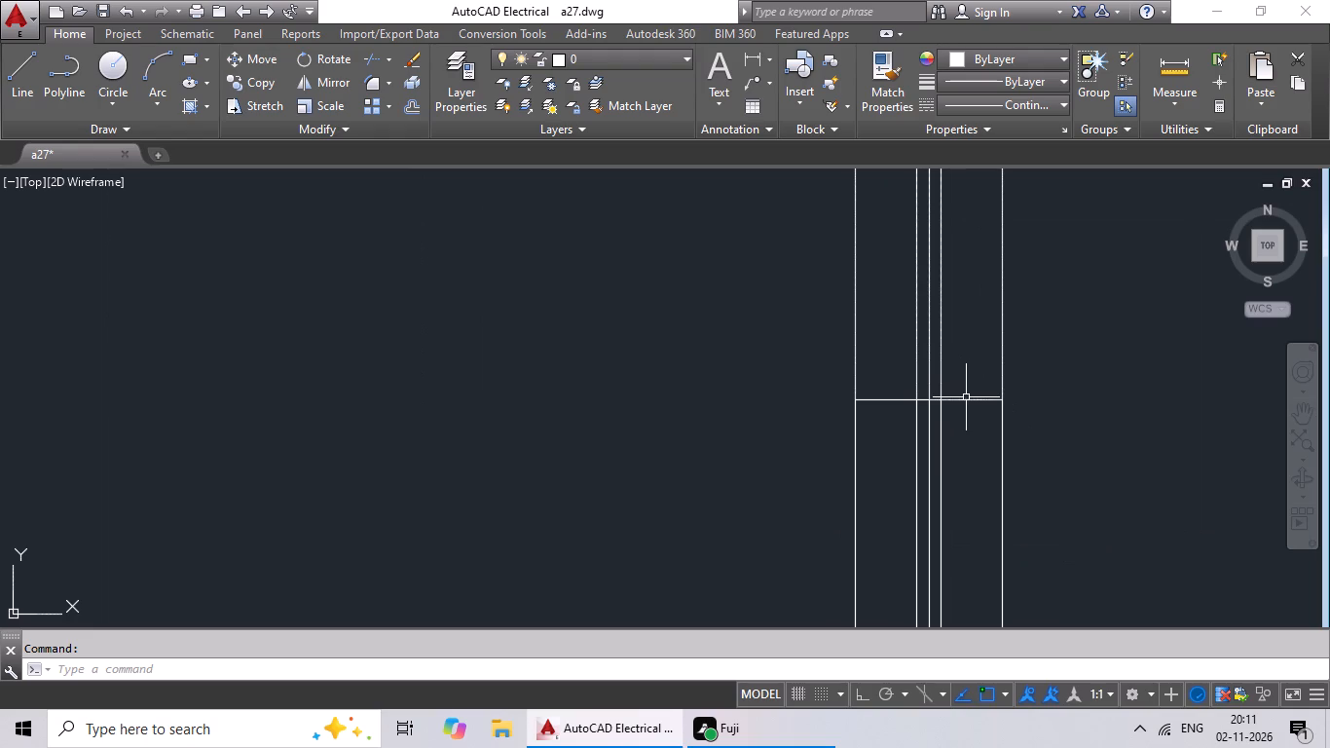
{"action": "left_click", "coordinate": [966, 400]}
Add the mark lines in the two lowest windows of the plan's left outer wall to the selection and erase all selected mark lines.
{"action": "scroll", "coordinate": [956, 407], "scroll_direction": "down", "scroll_amount": 4}
{"action": "middle_click_drag", "start_coordinate": [908, 401], "coordinate": [789, 619]}
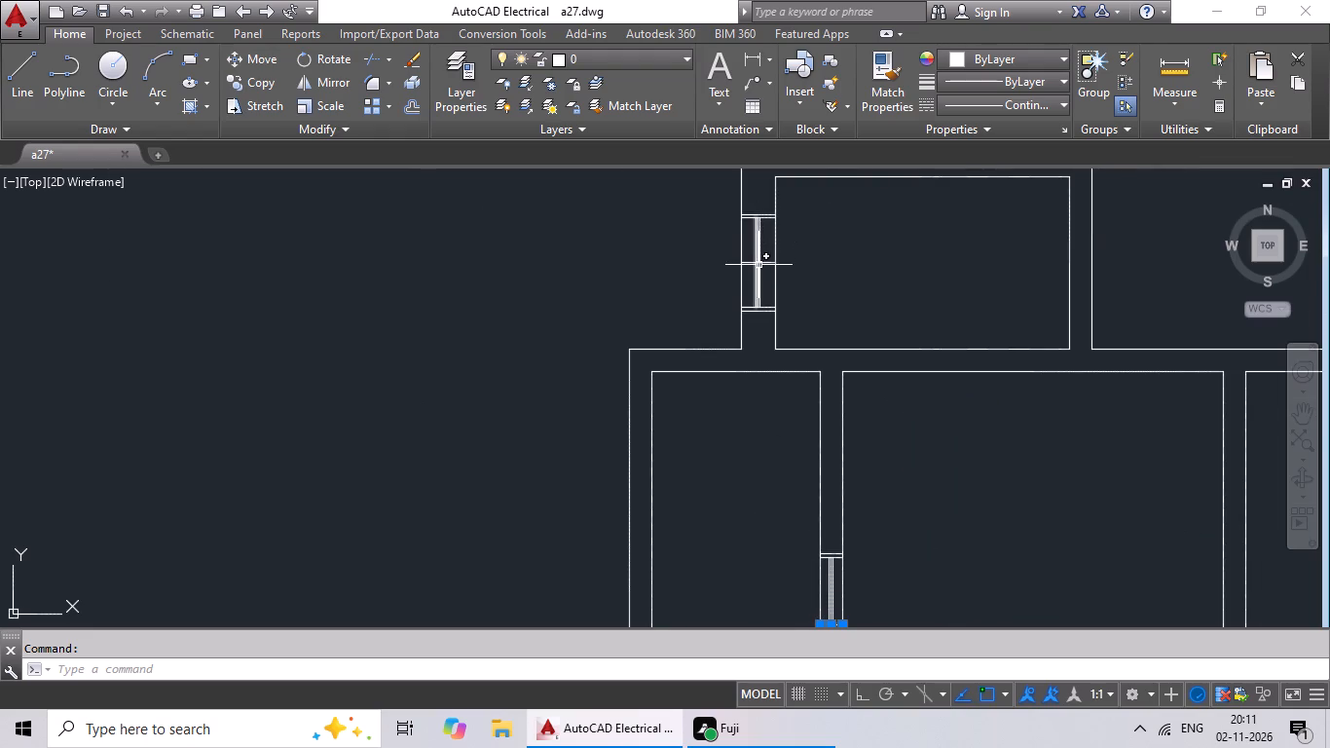
{"action": "scroll", "coordinate": [762, 263], "scroll_direction": "up", "scroll_amount": 5}
{"action": "left_click", "coordinate": [765, 269]}
{"action": "scroll", "coordinate": [989, 264], "scroll_direction": "down", "scroll_amount": 5}
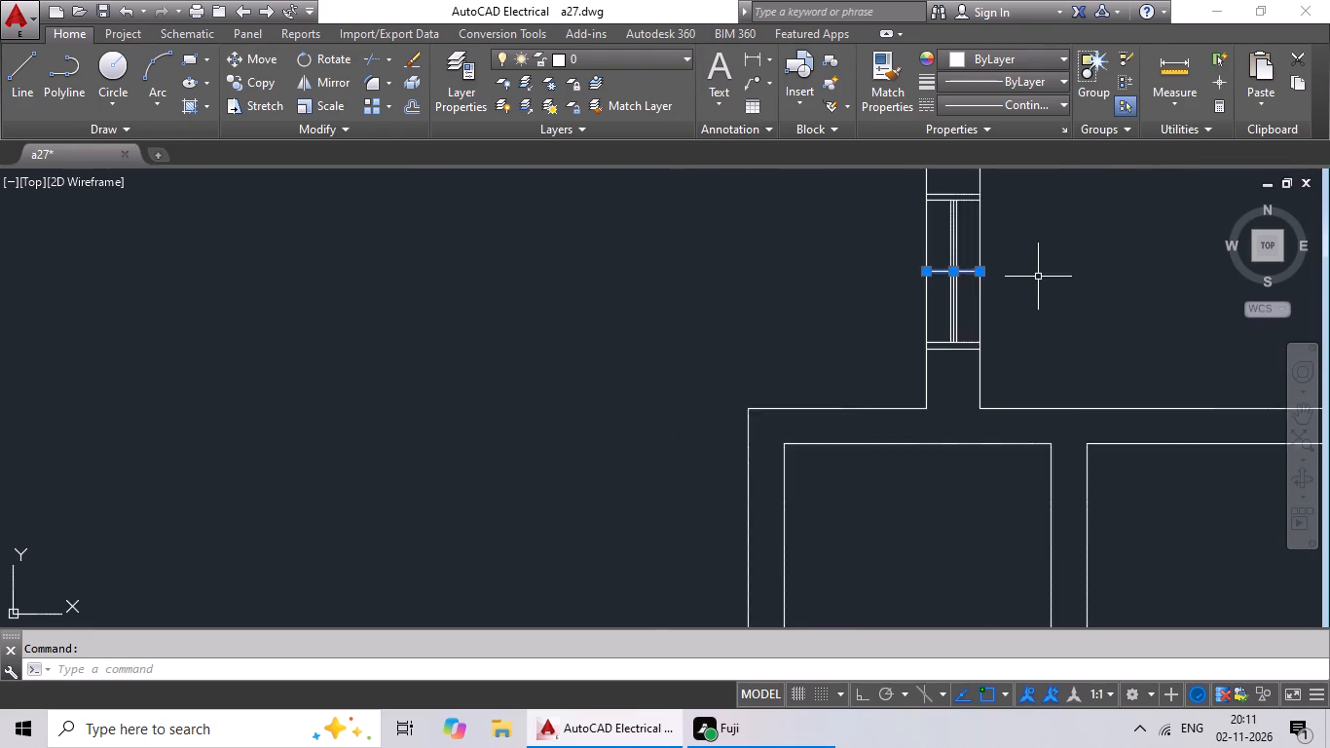
{"action": "scroll", "coordinate": [1038, 277], "scroll_direction": "down", "scroll_amount": 2}
{"action": "middle_click_drag", "start_coordinate": [1050, 286], "coordinate": [868, 399]}
{"action": "scroll", "coordinate": [835, 291], "scroll_direction": "up", "scroll_amount": 4}
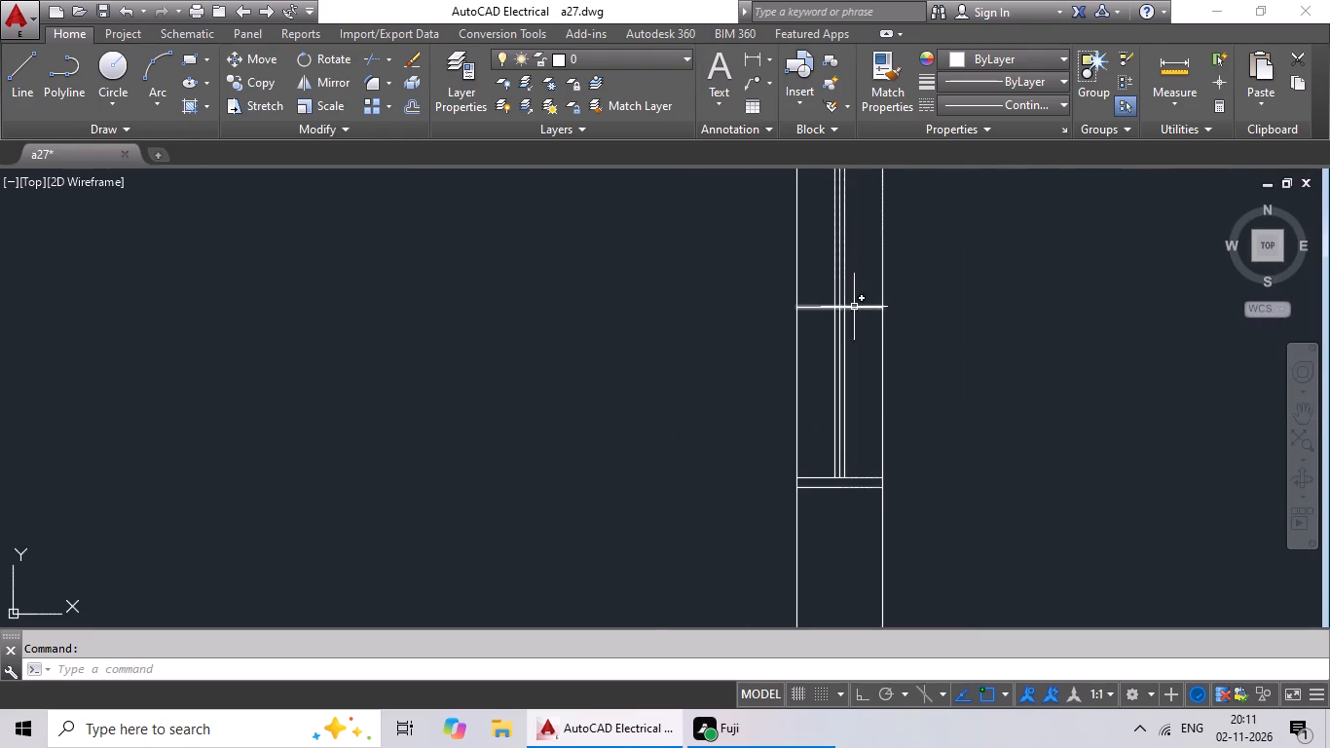
{"action": "scroll", "coordinate": [856, 307], "scroll_direction": "up", "scroll_amount": 3}
{"action": "left_click", "coordinate": [857, 312]}
{"action": "scroll", "coordinate": [872, 314], "scroll_direction": "down", "scroll_amount": 5}
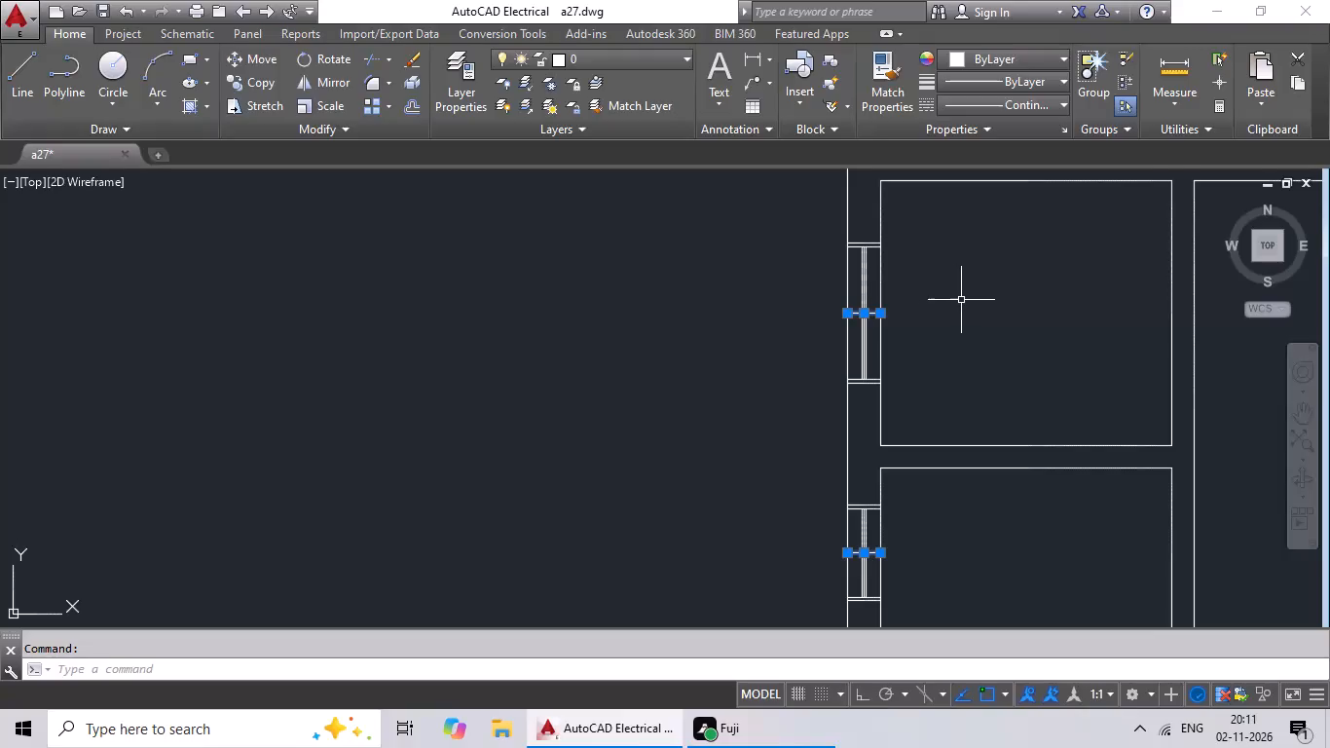
{"action": "middle_click_drag", "start_coordinate": [950, 320], "coordinate": [778, 469]}
{"action": "middle_click_drag", "start_coordinate": [836, 328], "coordinate": [789, 476]}
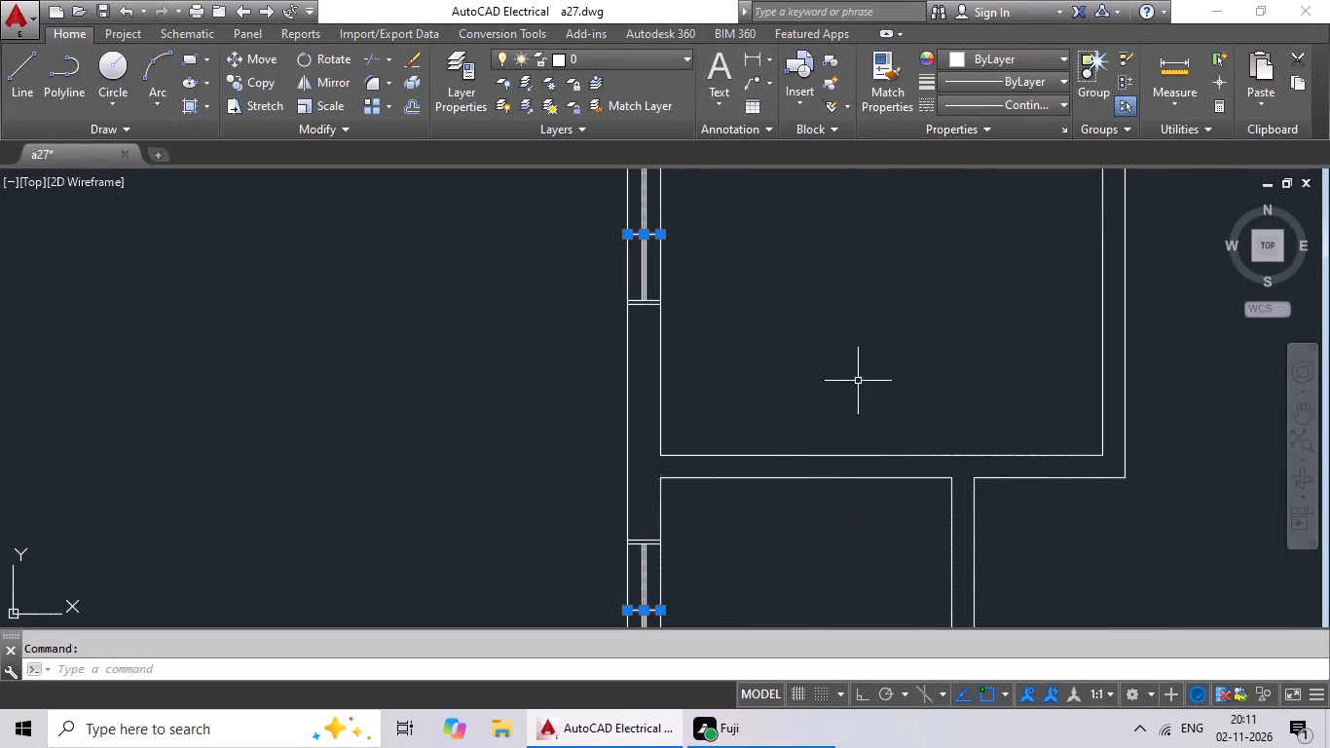
{"action": "scroll", "coordinate": [860, 380], "scroll_direction": "down", "scroll_amount": 5}
{"action": "middle_click_drag", "start_coordinate": [951, 401], "coordinate": [748, 415]}
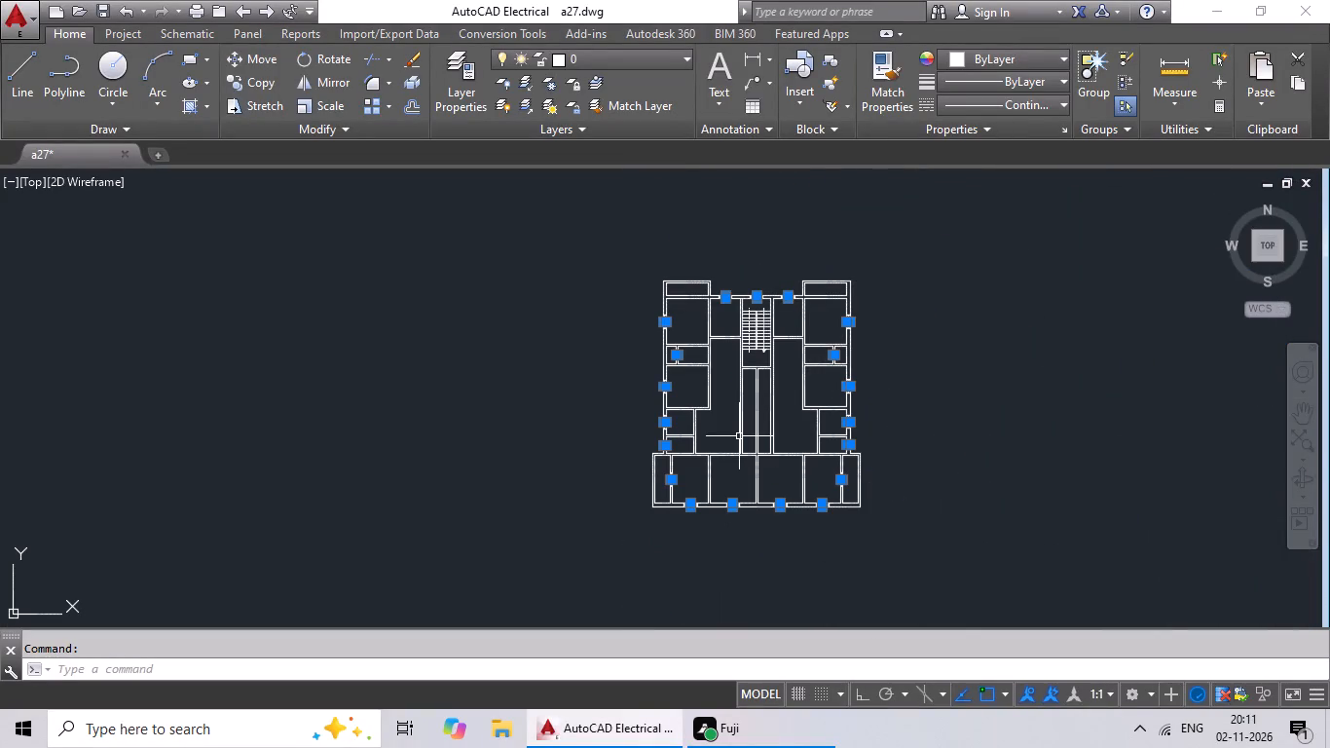
{"action": "key", "text": "Delete"}
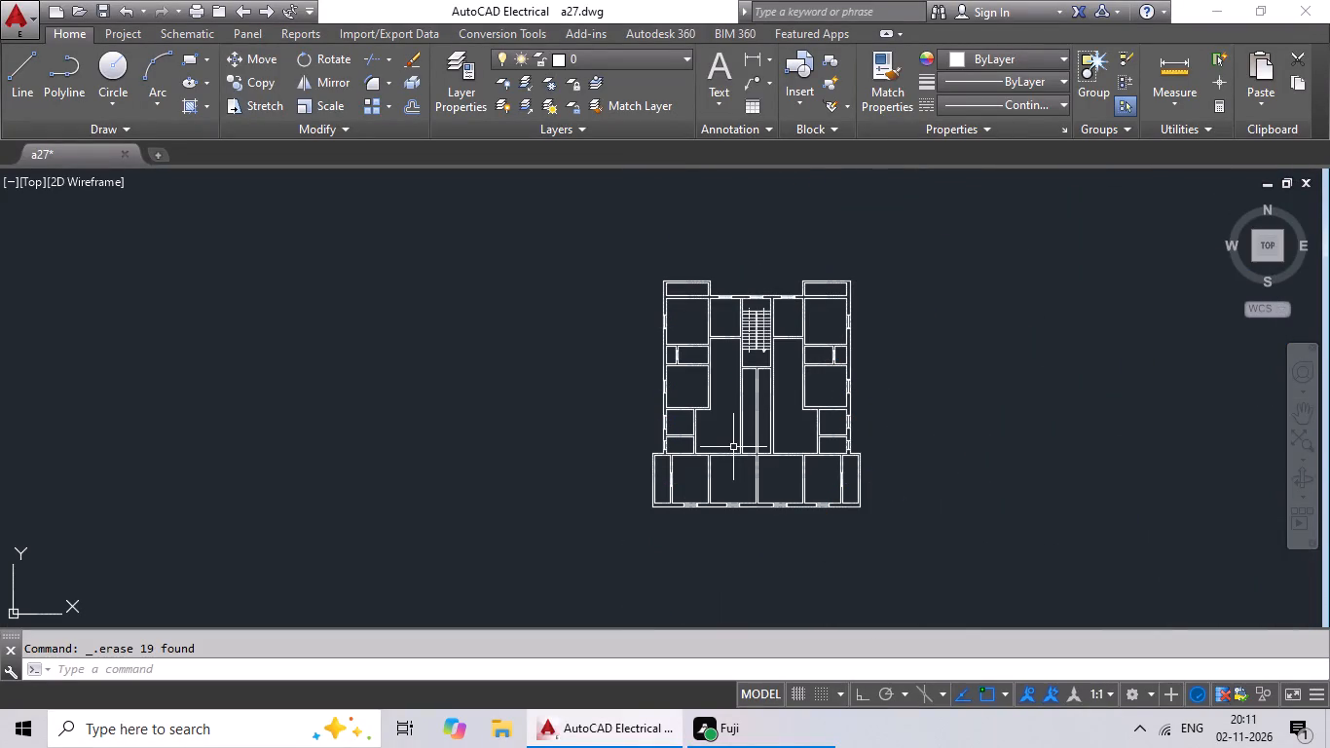
Draw a line straight across the wall below the upper-left narrow room, near its right end, with Ortho turned on.
{"action": "scroll", "coordinate": [787, 369], "scroll_direction": "up", "scroll_amount": 3}
{"action": "middle_click_drag", "start_coordinate": [779, 371], "coordinate": [736, 490]}
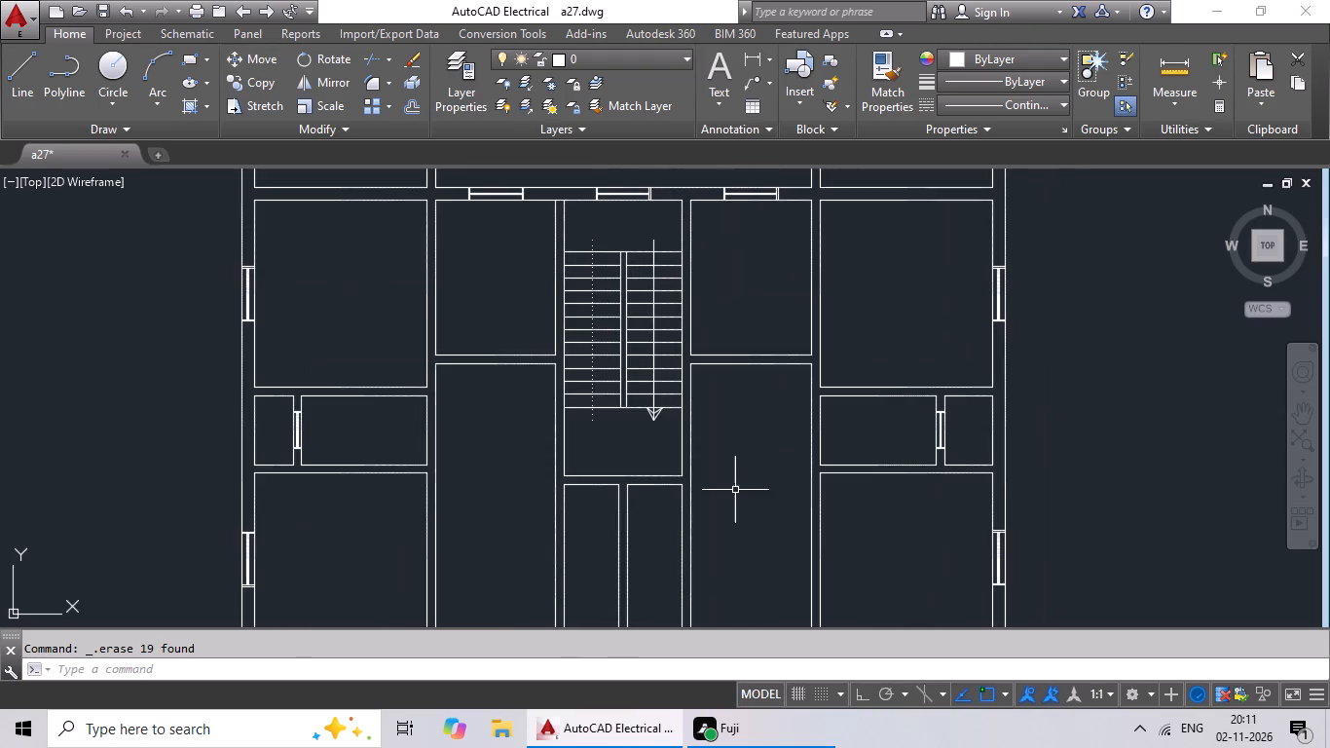
{"action": "middle_click_drag", "start_coordinate": [795, 422], "coordinate": [836, 524]}
{"action": "left_click", "coordinate": [26, 72]}
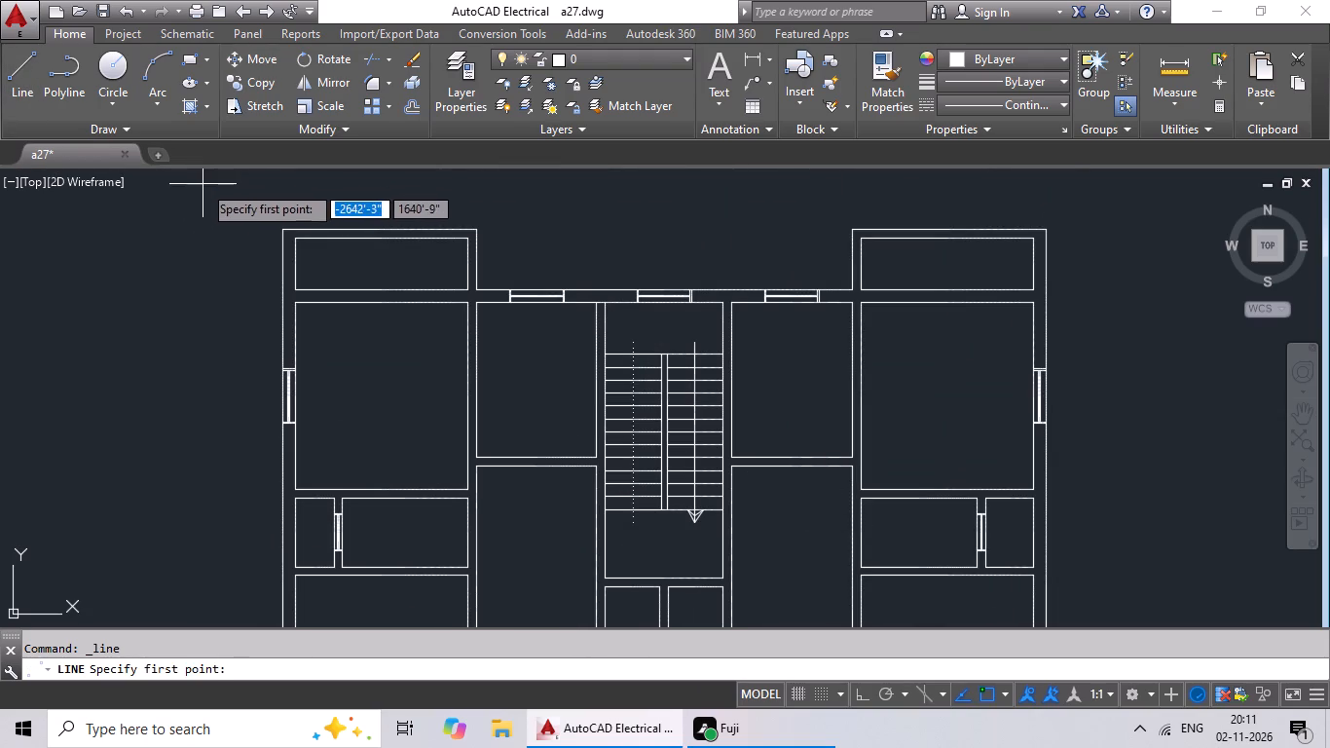
{"action": "scroll", "coordinate": [457, 310], "scroll_direction": "up", "scroll_amount": 3}
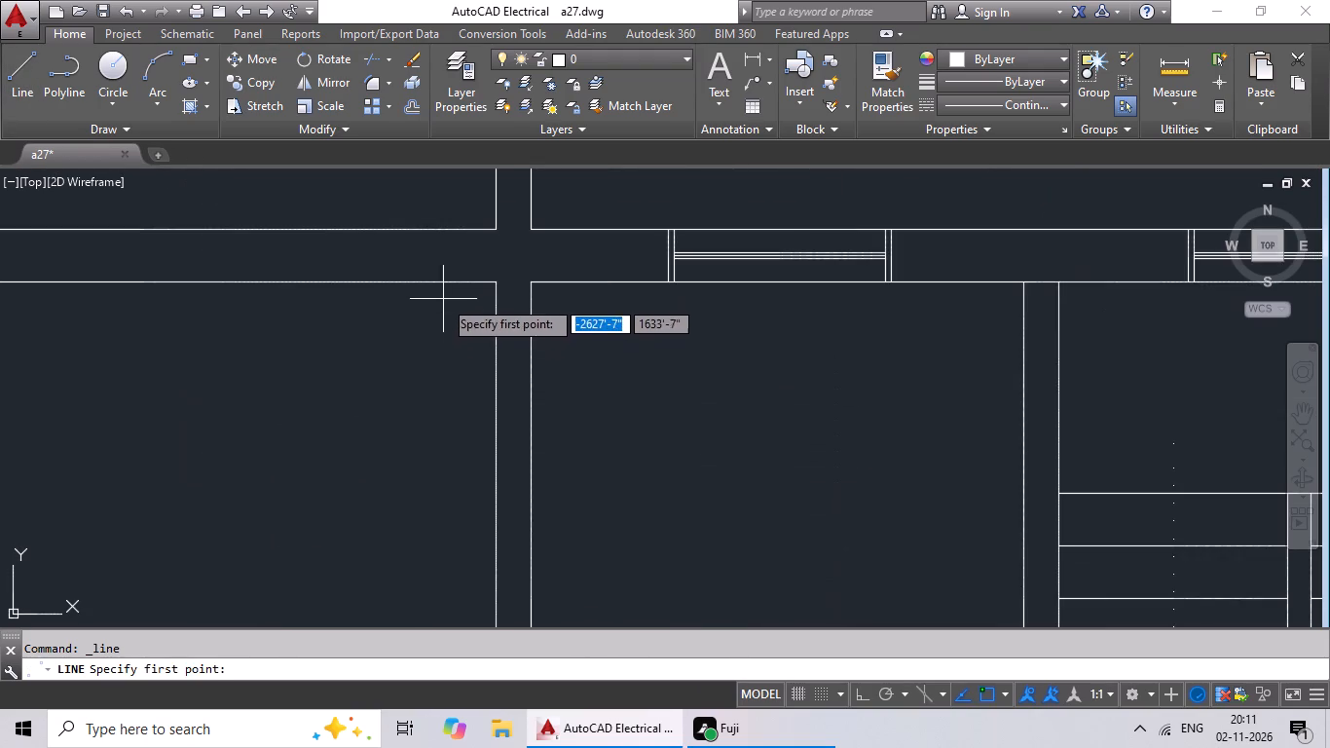
{"action": "middle_click_drag", "start_coordinate": [443, 298], "coordinate": [451, 424]}
{"action": "scroll", "coordinate": [487, 367], "scroll_direction": "up", "scroll_amount": 2}
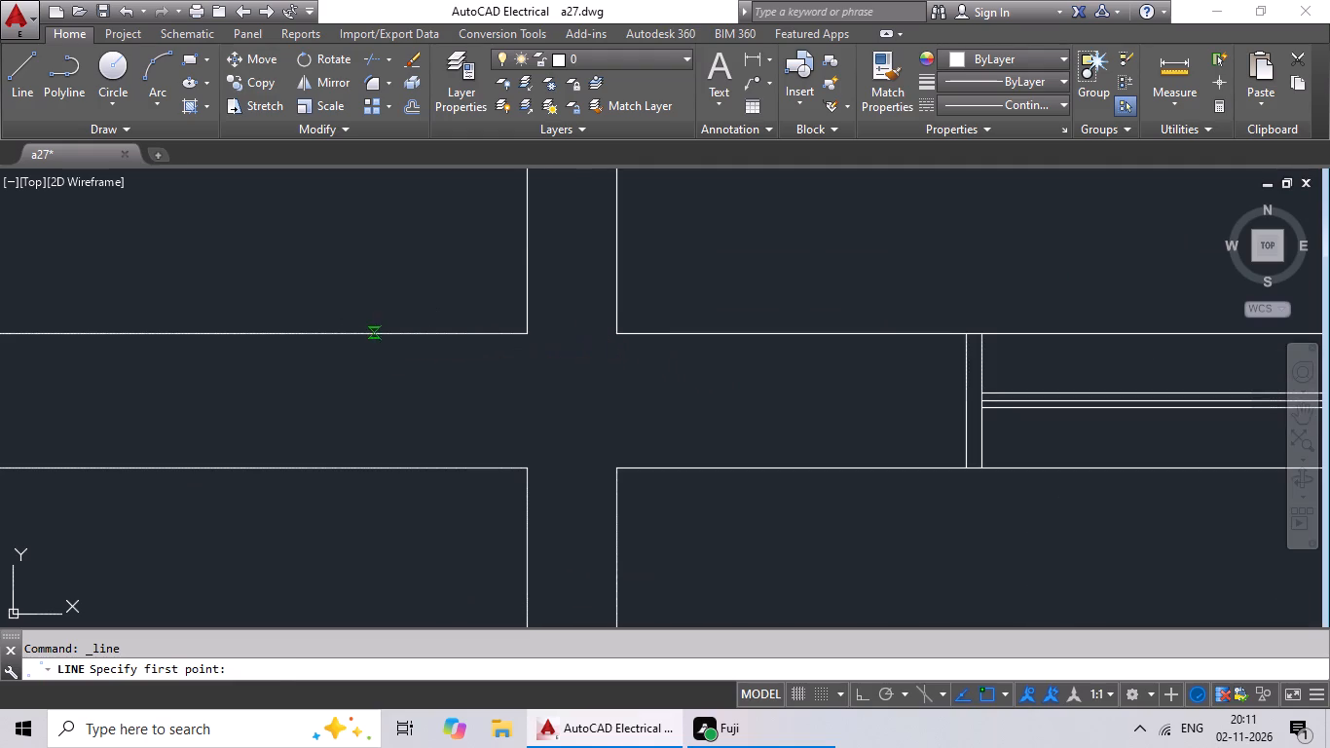
{"action": "left_click", "coordinate": [374, 335]}
{"action": "left_click", "coordinate": [372, 467]}
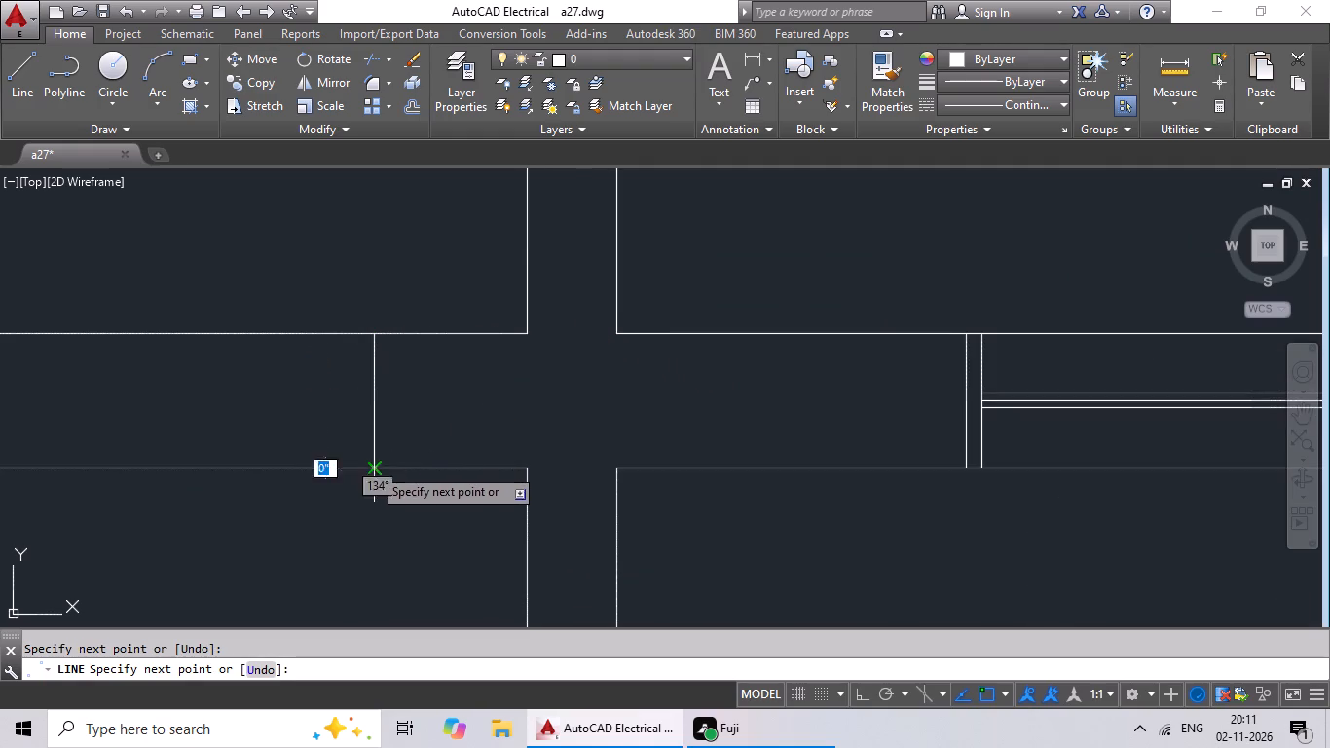
{"action": "left_click", "coordinate": [861, 696]}
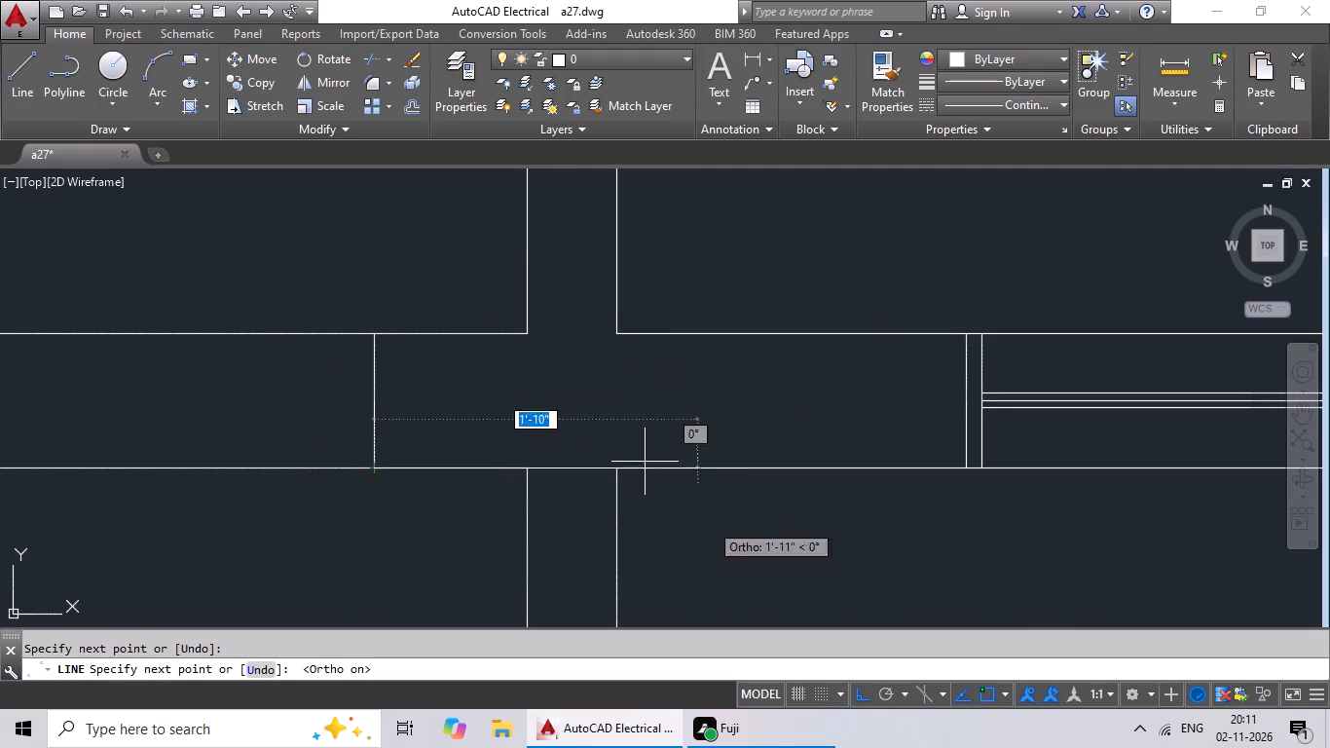
{"action": "key", "text": "Escape"}
Offset the new line across the upper-left wall 2' towards the left outer wall.
{"action": "middle_click_drag", "start_coordinate": [418, 471], "coordinate": [1316, 467]}
{"action": "scroll", "coordinate": [1019, 496], "scroll_direction": "down", "scroll_amount": 1}
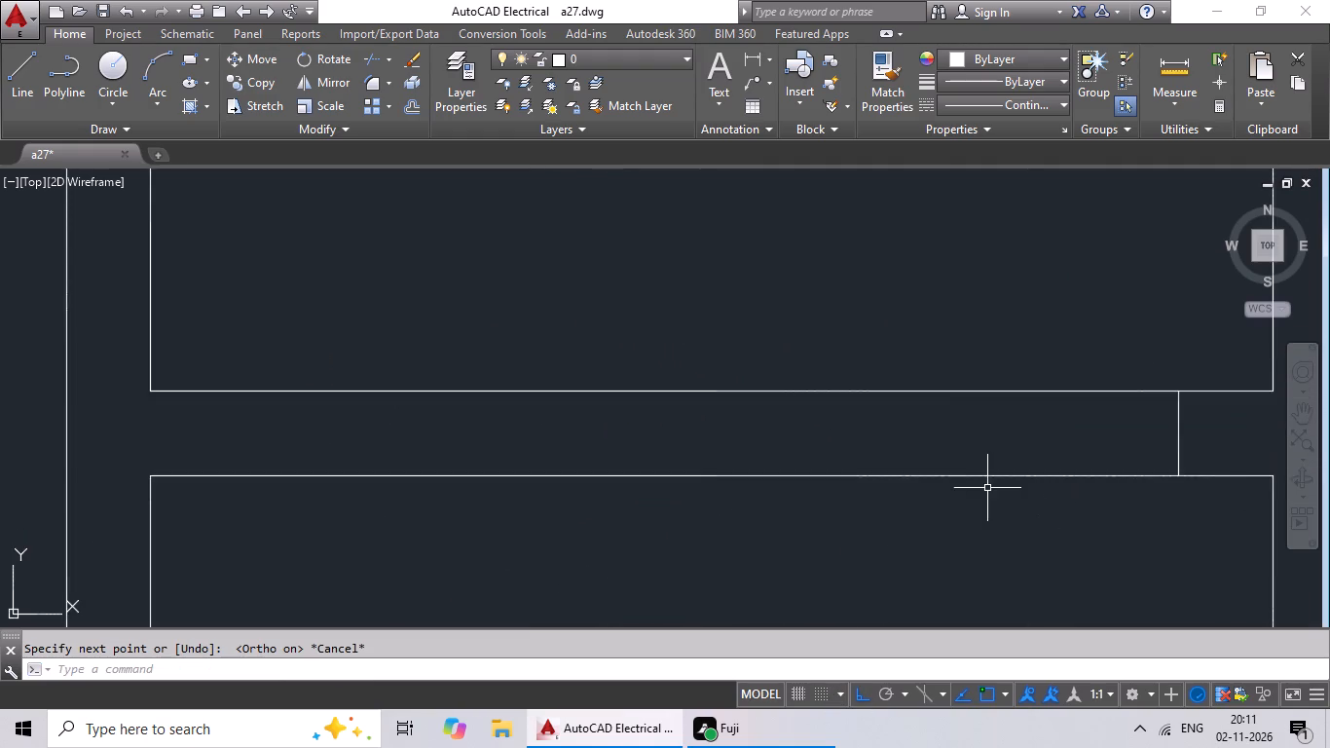
{"action": "scroll", "coordinate": [987, 488], "scroll_direction": "down", "scroll_amount": 2}
{"action": "middle_click_drag", "start_coordinate": [887, 482], "coordinate": [736, 475]}
{"action": "key", "text": "Escape"}
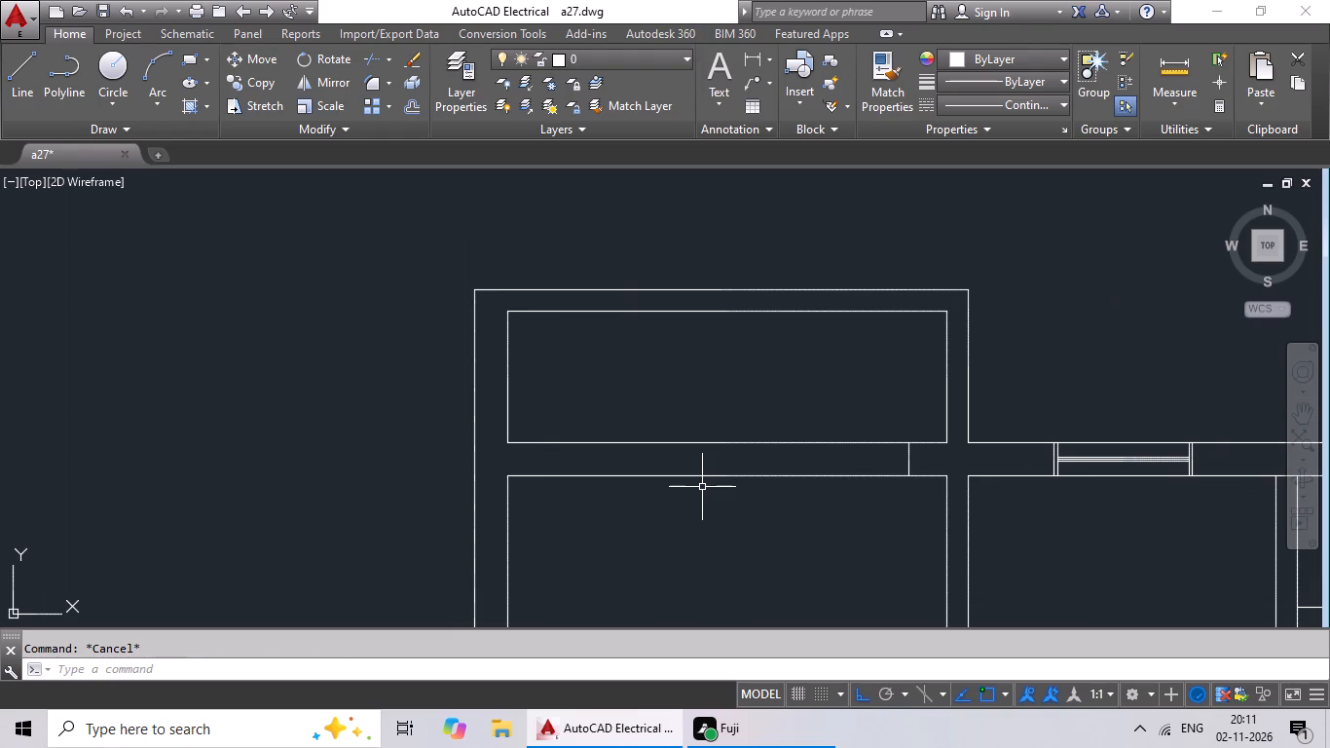
{"action": "key", "text": "o"}
{"action": "key", "text": "Return"}
{"action": "type", "text": "2'"}
{"action": "key", "text": "Return"}
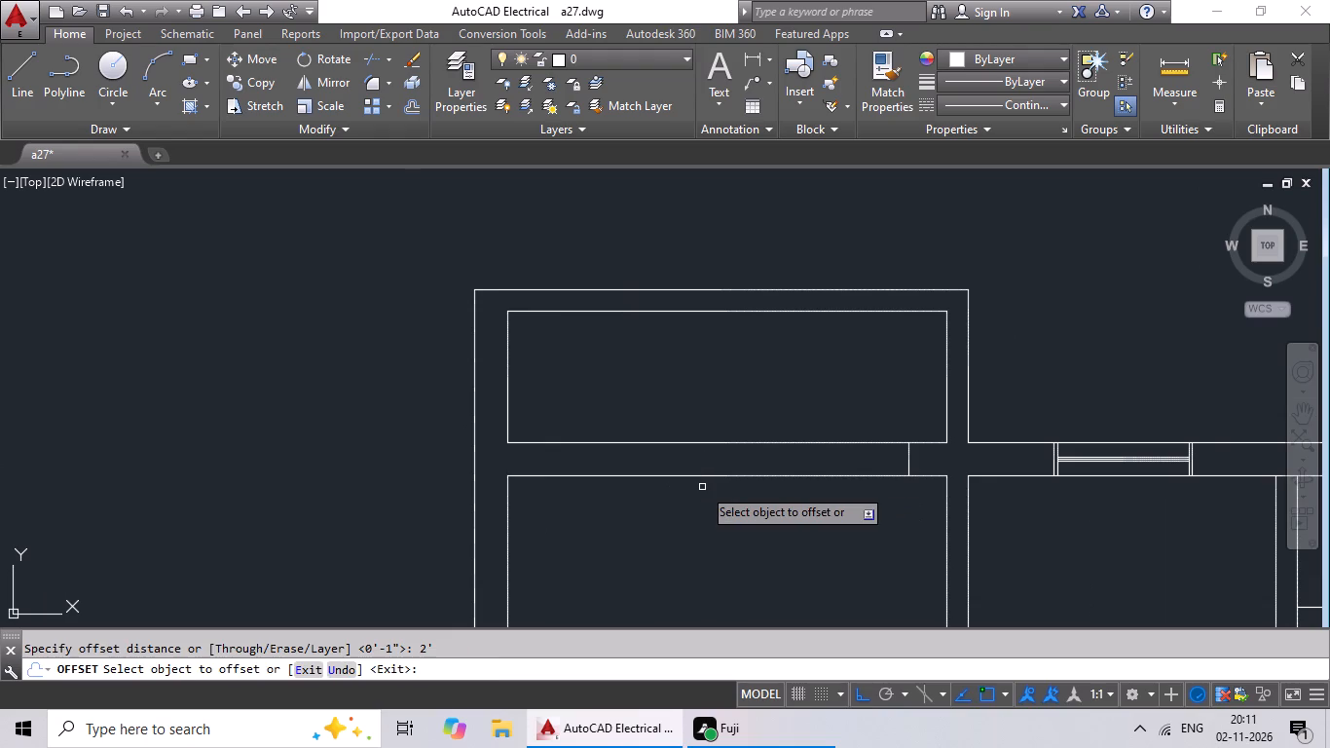
{"action": "left_click", "coordinate": [907, 462]}
{"action": "left_click", "coordinate": [749, 463]}
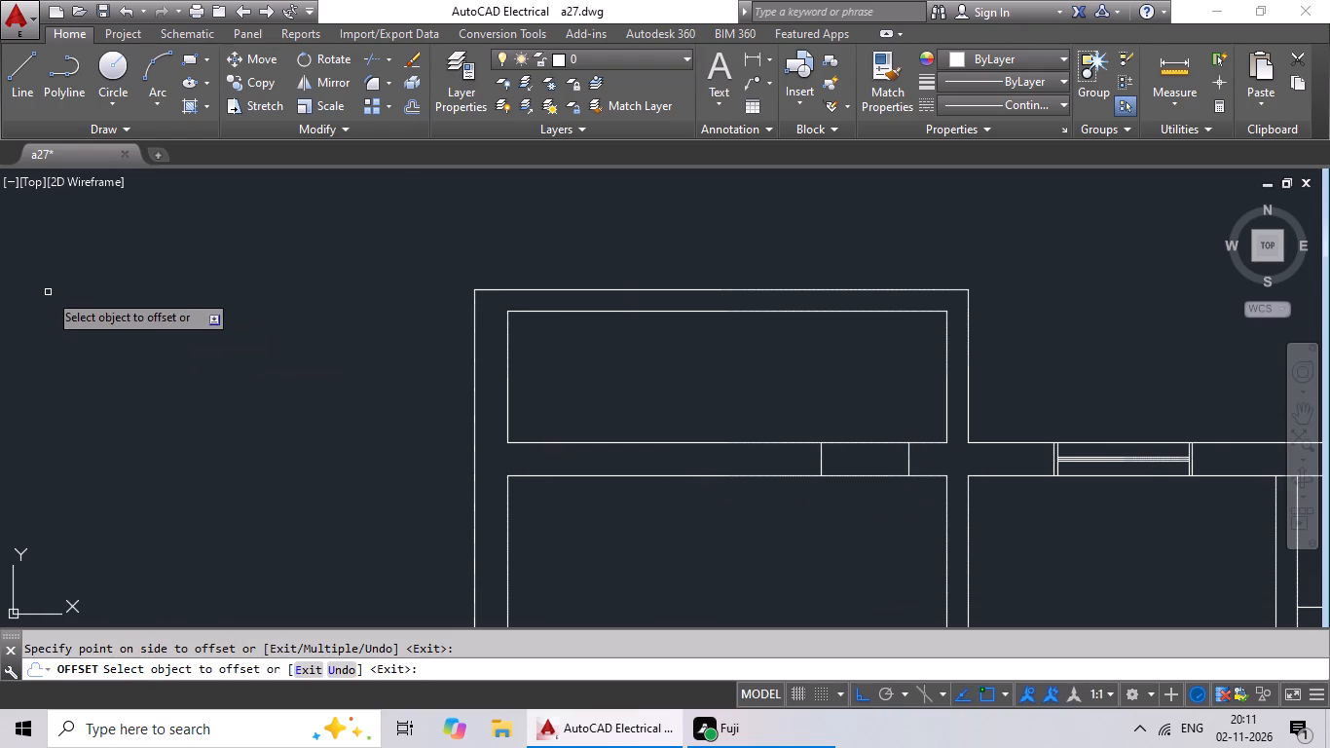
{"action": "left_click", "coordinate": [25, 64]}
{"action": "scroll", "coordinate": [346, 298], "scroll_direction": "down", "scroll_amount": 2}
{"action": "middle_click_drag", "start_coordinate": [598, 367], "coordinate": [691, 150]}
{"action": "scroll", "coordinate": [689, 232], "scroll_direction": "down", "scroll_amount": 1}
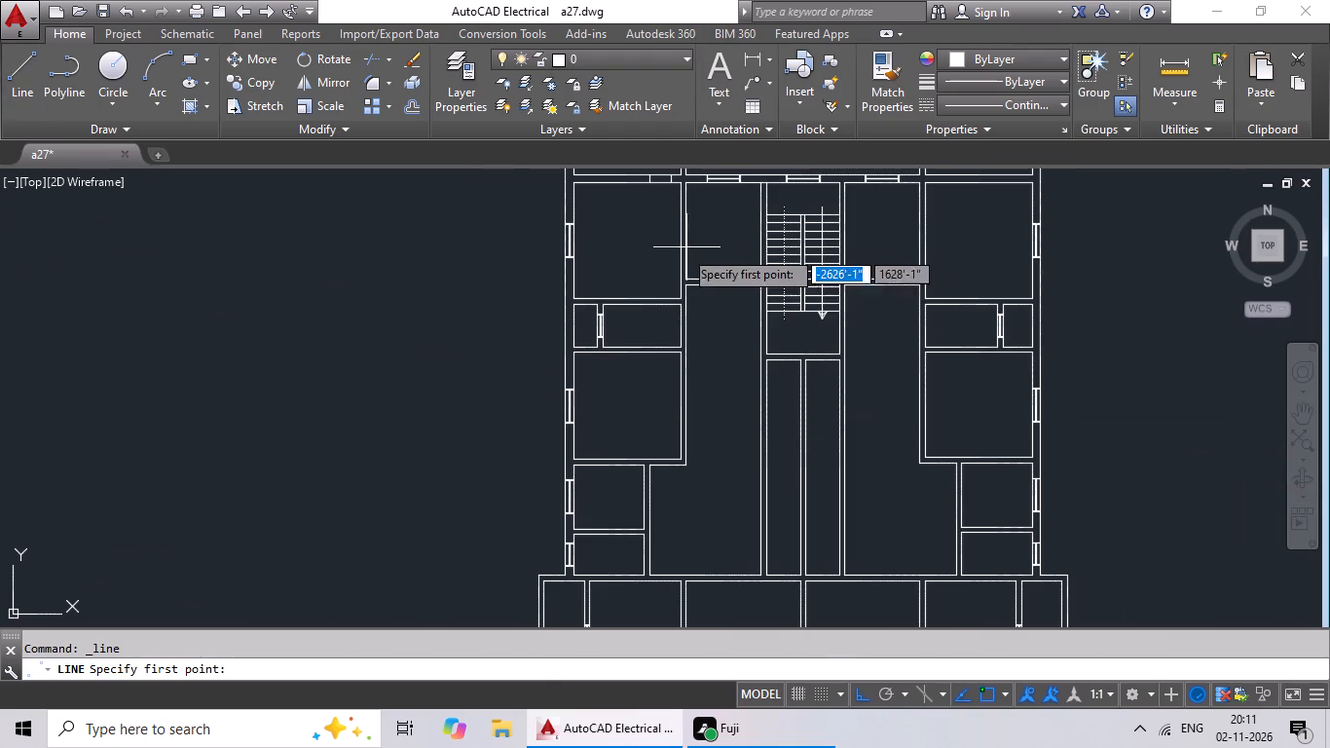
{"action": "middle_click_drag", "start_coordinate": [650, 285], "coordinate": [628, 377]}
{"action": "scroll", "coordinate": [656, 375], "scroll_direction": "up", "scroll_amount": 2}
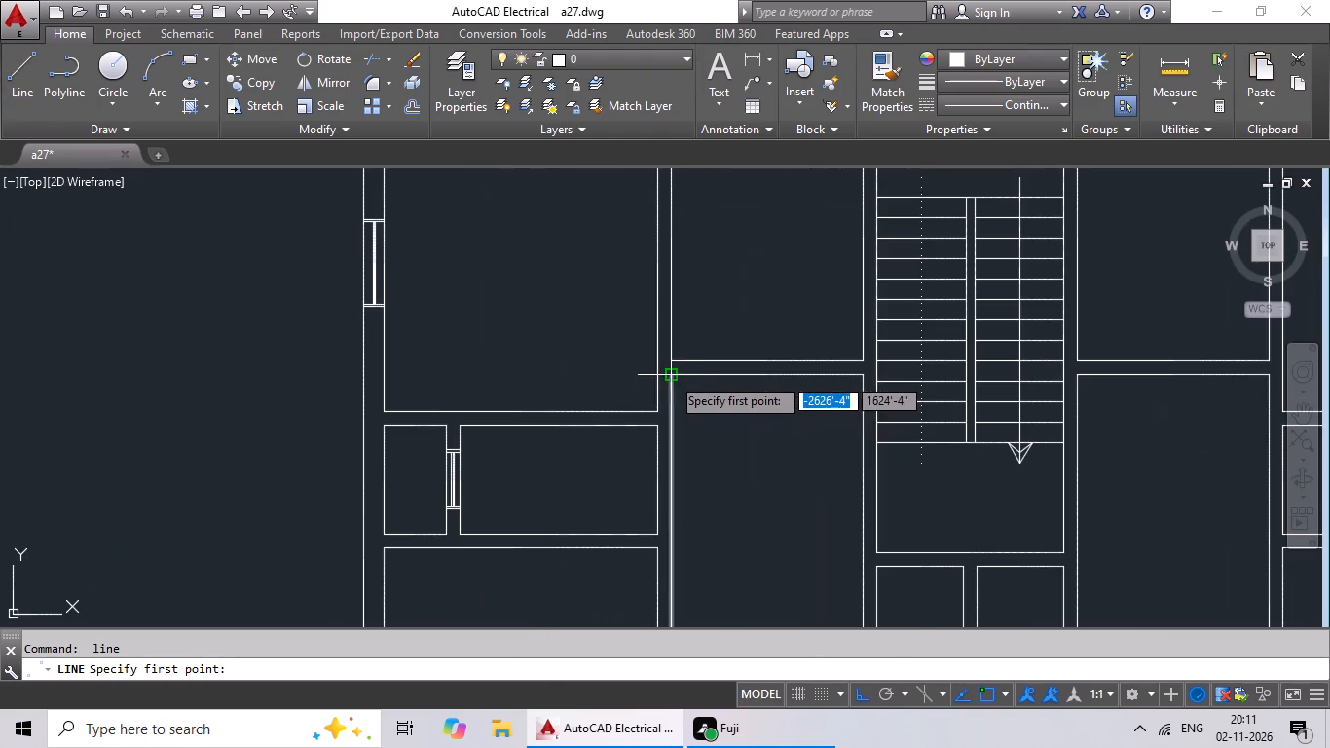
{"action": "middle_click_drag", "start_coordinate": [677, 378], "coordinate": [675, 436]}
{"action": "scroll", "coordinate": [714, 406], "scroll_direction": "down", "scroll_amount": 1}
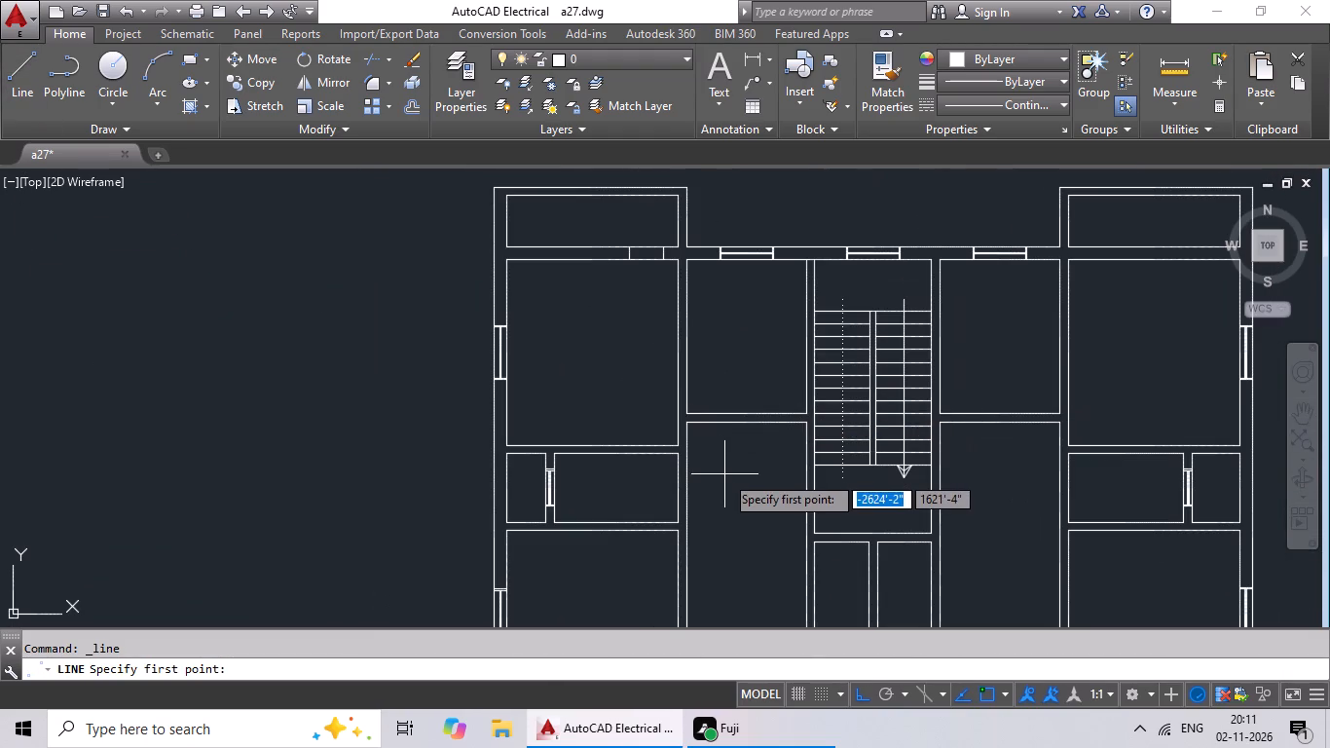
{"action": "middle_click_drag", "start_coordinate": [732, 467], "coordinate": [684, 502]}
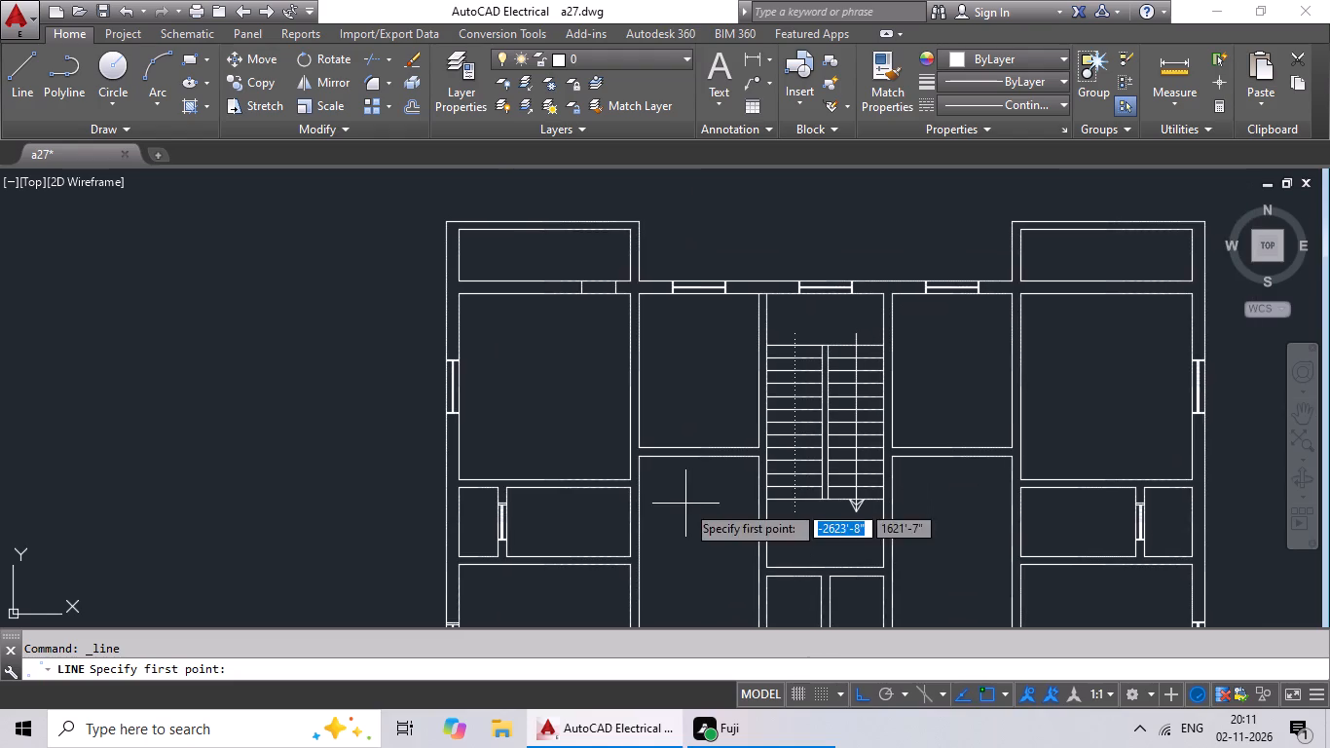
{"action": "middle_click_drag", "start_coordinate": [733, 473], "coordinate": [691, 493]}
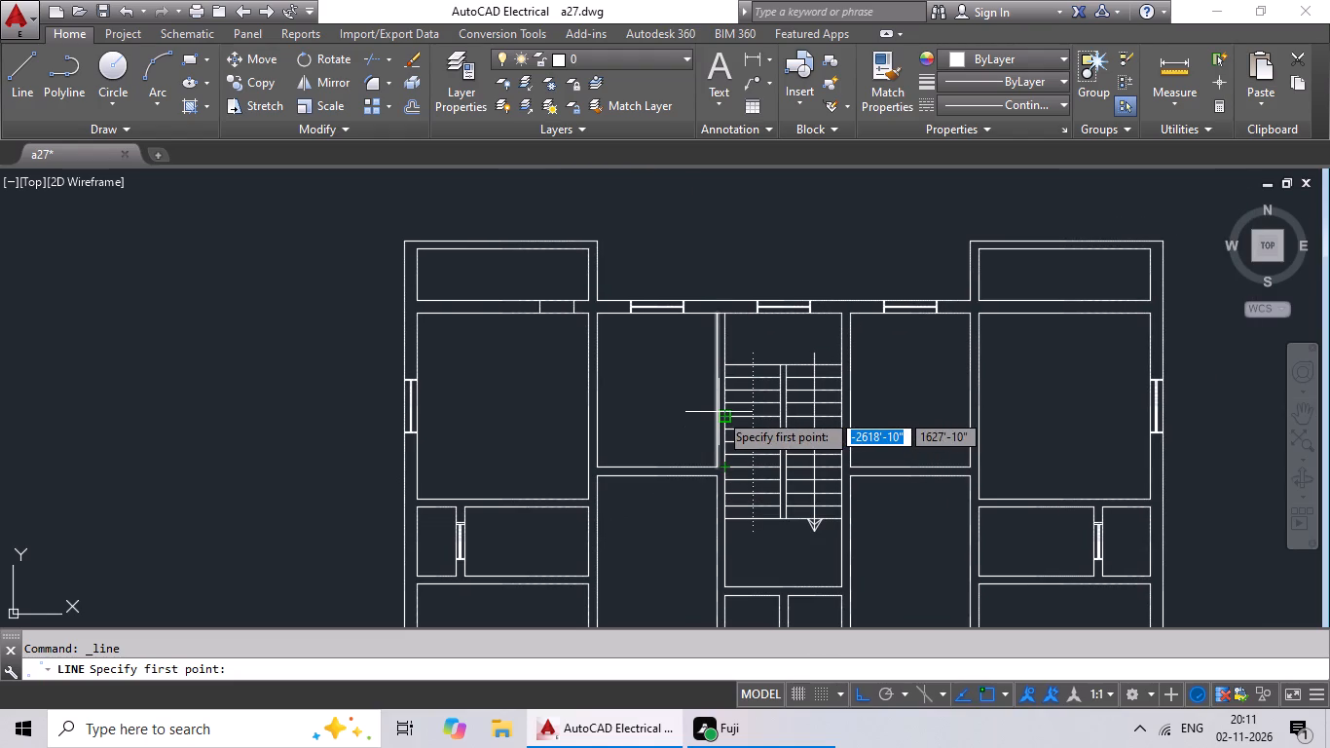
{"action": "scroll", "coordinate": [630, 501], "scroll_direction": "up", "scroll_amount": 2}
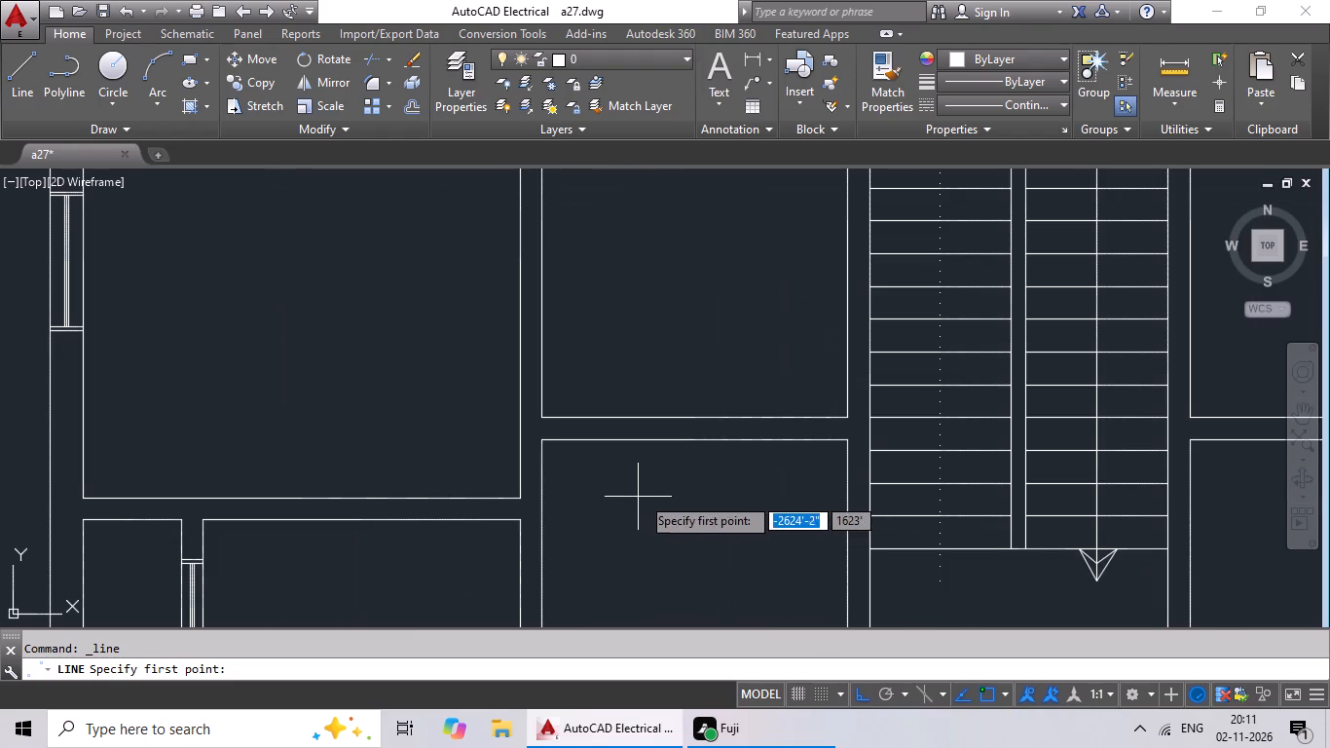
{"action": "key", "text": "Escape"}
Extend the side wall lines of the two rooms flanking the staircase down across the thickness of their lower partition walls.
{"action": "key", "text": "e"}
{"action": "key", "text": "x"}
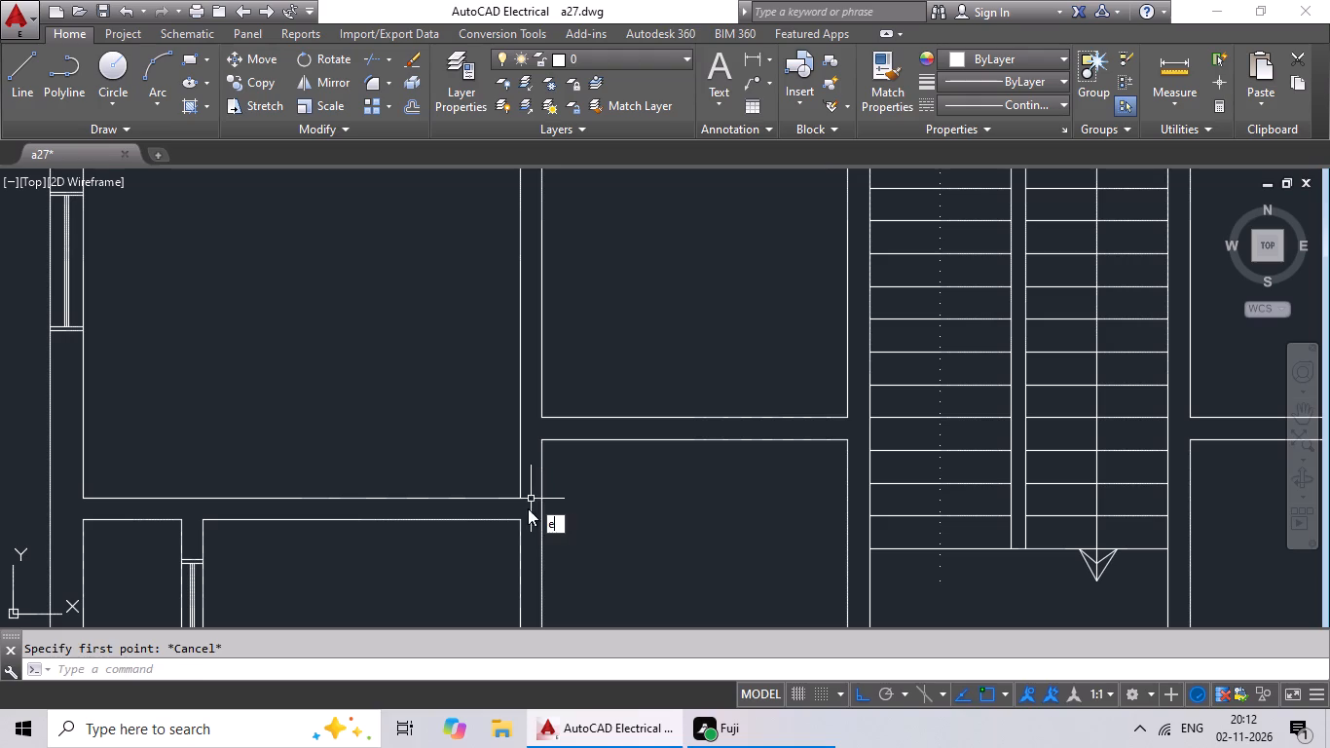
{"action": "key", "text": "space"}
{"action": "key", "text": "space"}
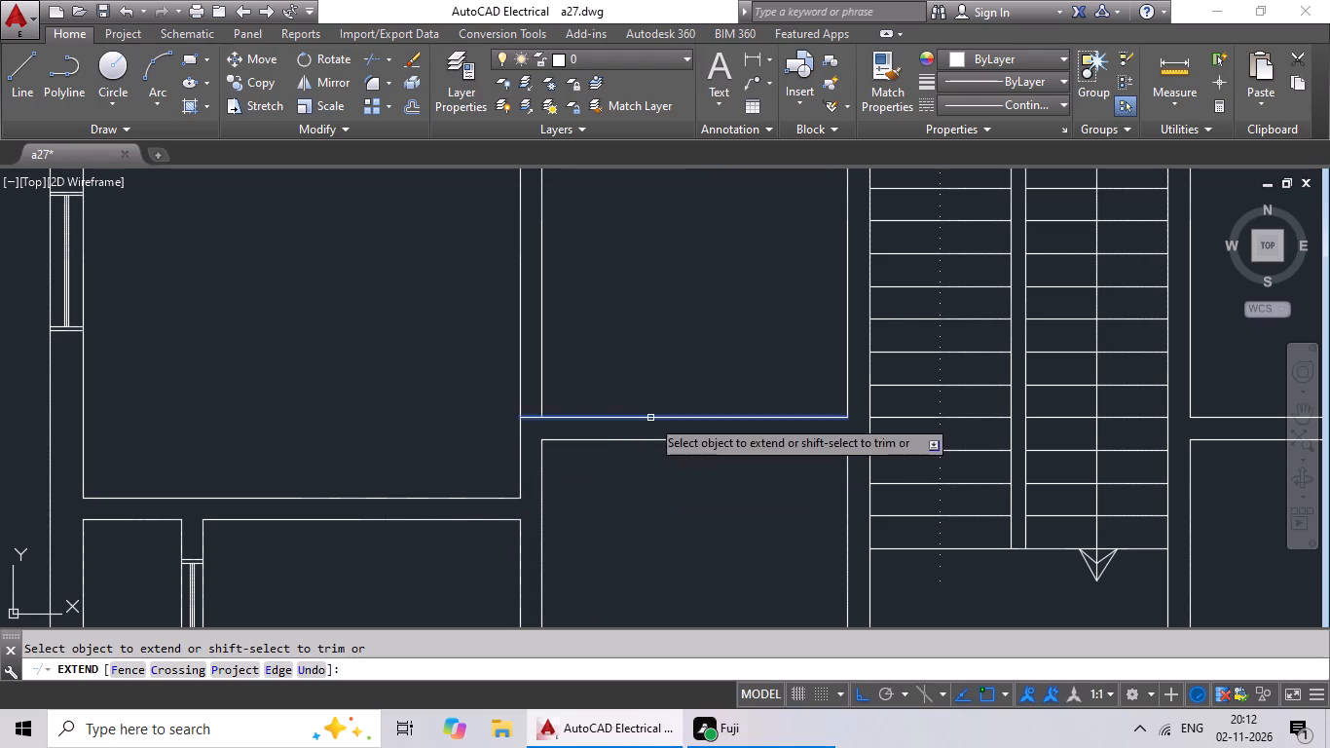
{"action": "left_click", "coordinate": [543, 415]}
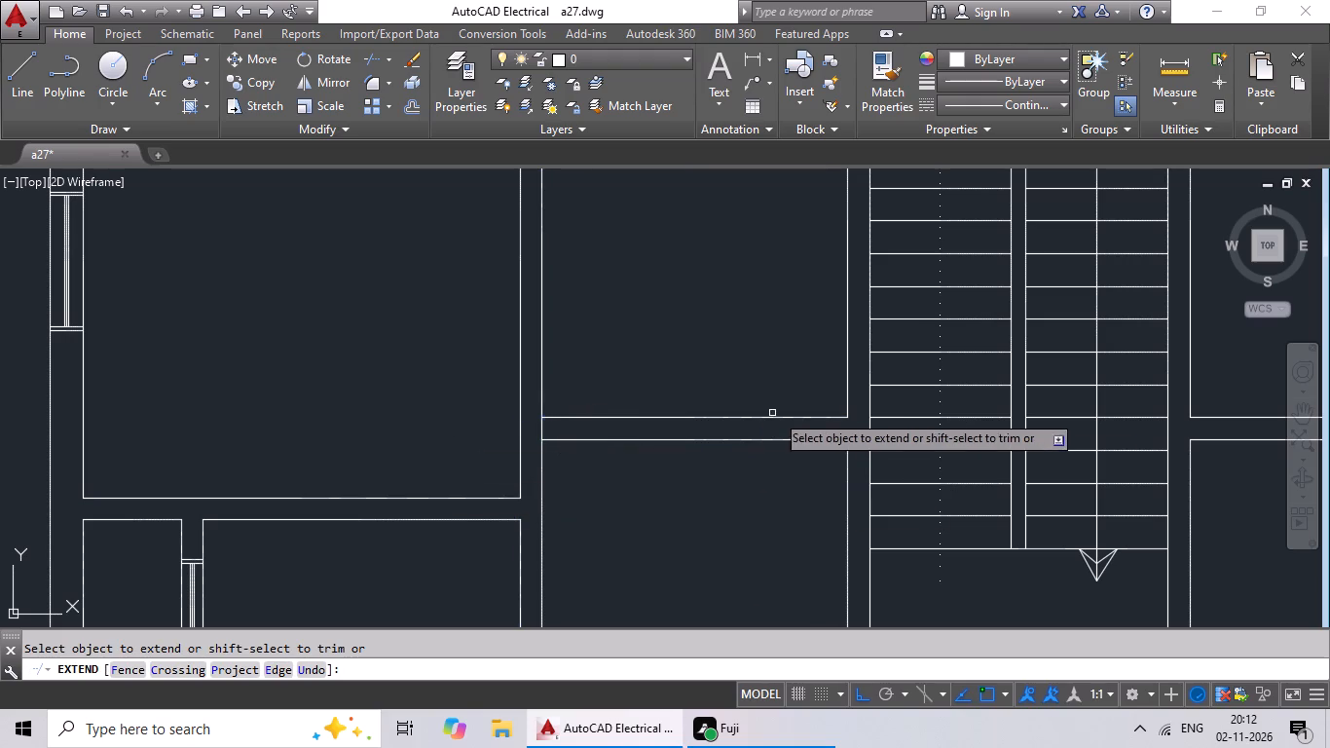
{"action": "left_click", "coordinate": [850, 412]}
{"action": "middle_click_drag", "start_coordinate": [868, 522], "coordinate": [426, 527]}
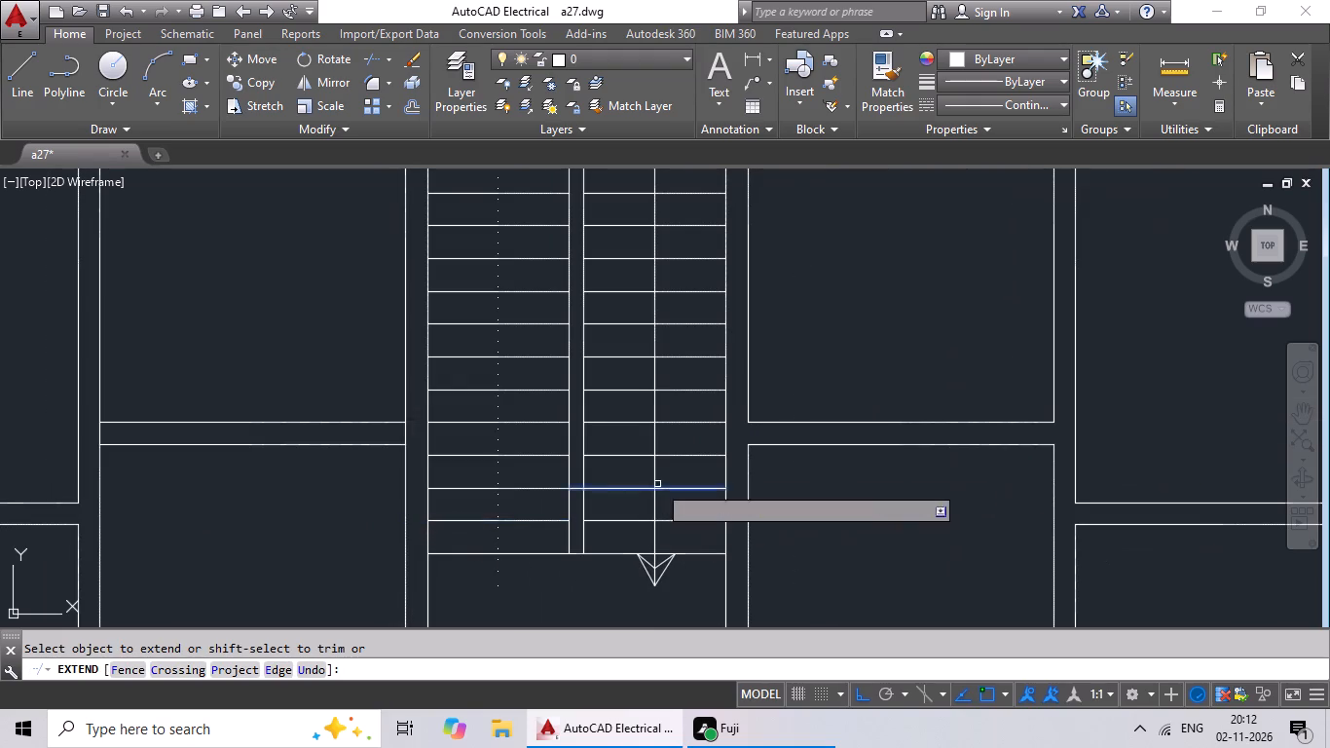
{"action": "left_click", "coordinate": [750, 414]}
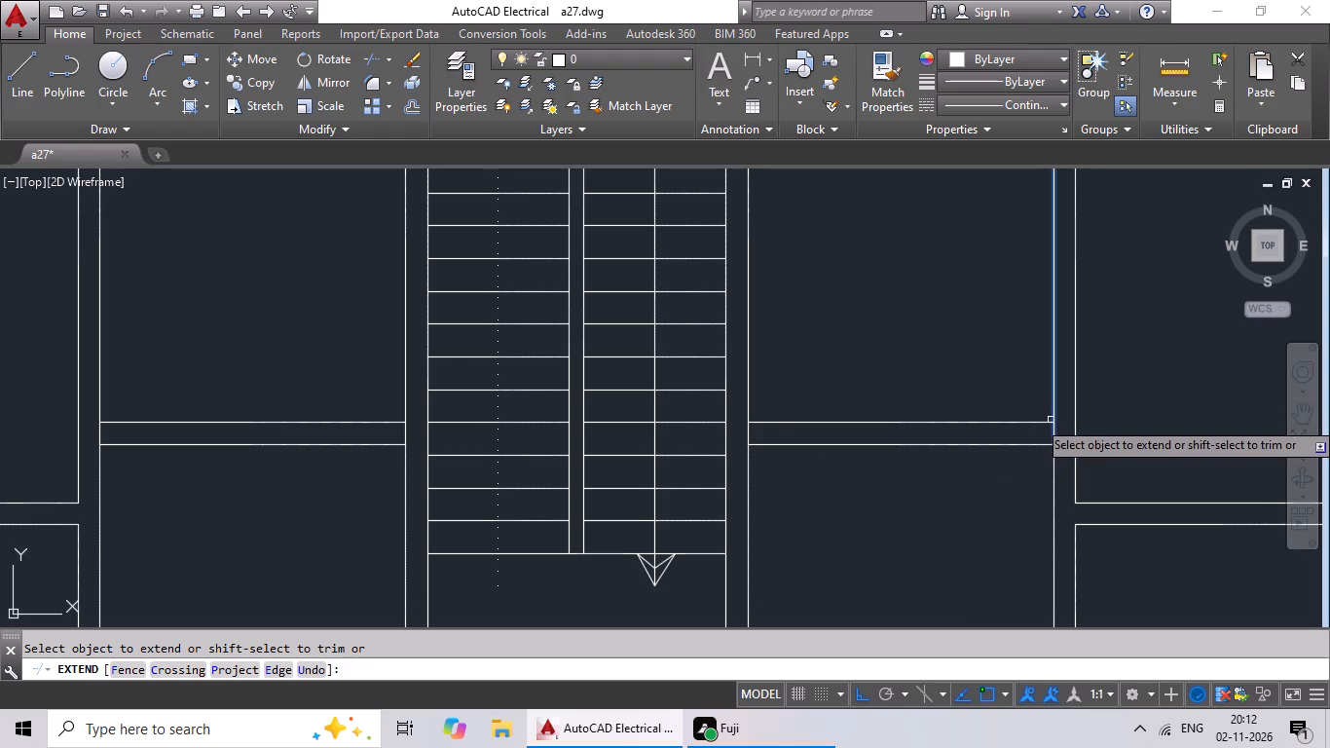
{"action": "left_click", "coordinate": [1051, 420]}
{"action": "middle_click_drag", "start_coordinate": [937, 376], "coordinate": [1085, 393]}
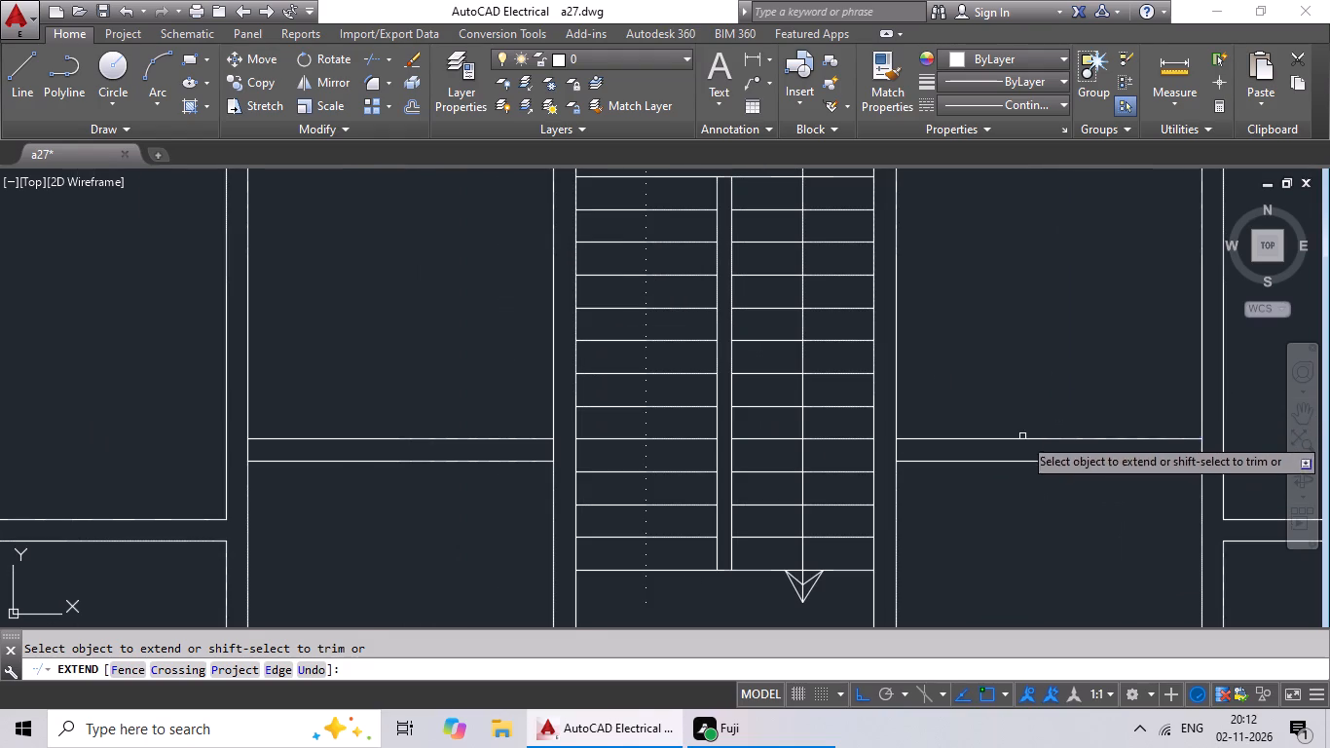
{"action": "key", "text": "Escape"}
{"action": "key", "text": "Escape"}
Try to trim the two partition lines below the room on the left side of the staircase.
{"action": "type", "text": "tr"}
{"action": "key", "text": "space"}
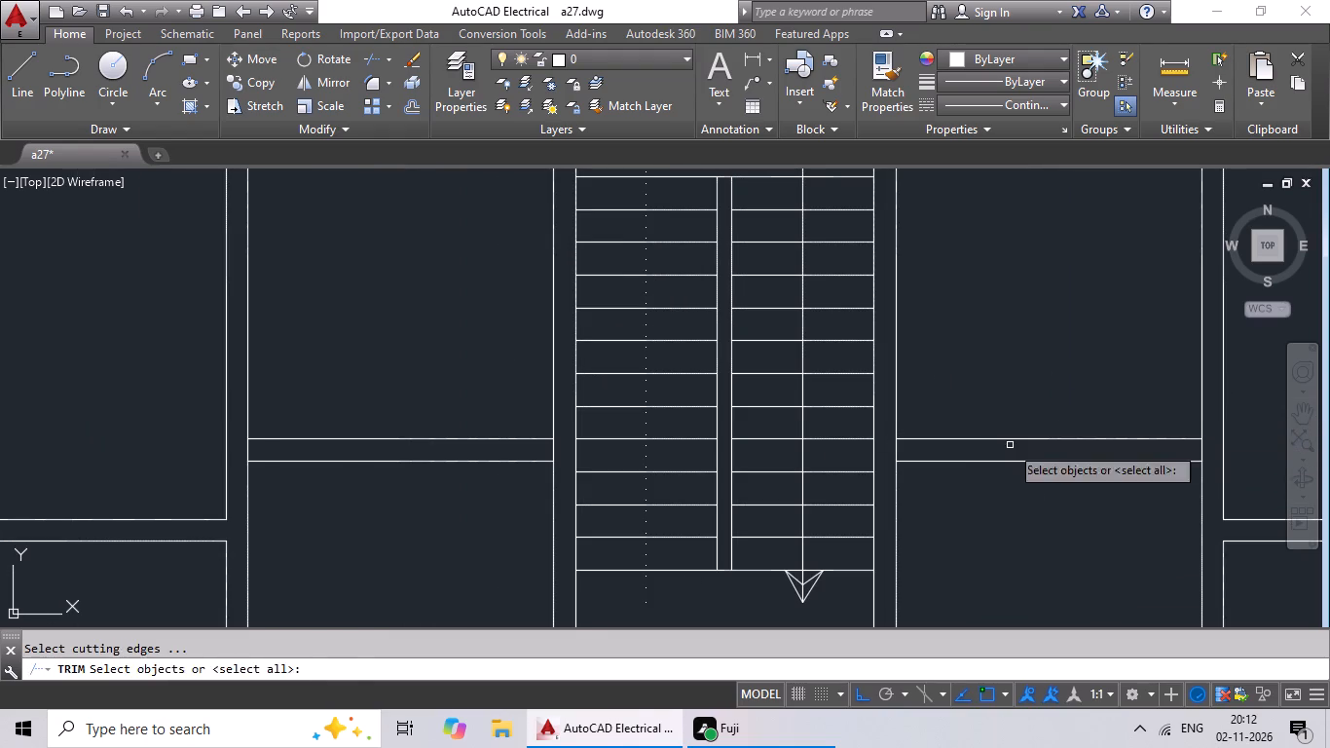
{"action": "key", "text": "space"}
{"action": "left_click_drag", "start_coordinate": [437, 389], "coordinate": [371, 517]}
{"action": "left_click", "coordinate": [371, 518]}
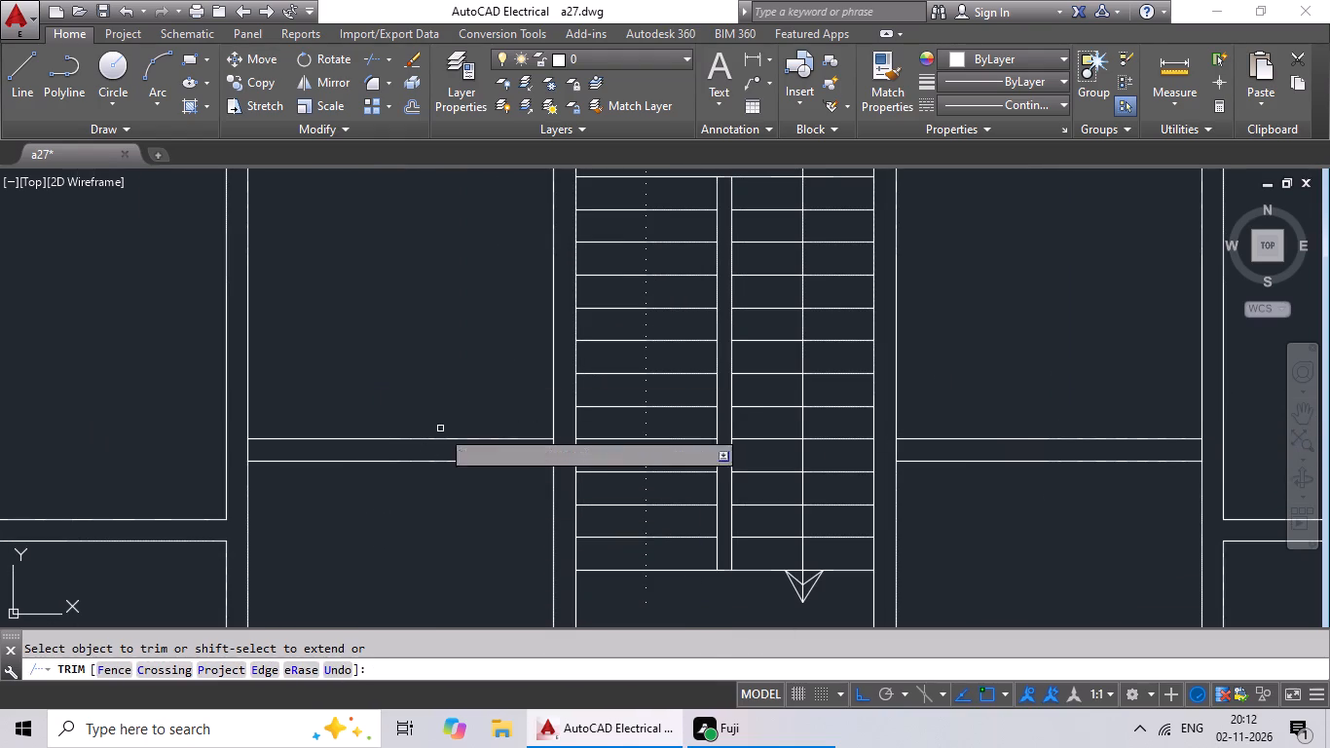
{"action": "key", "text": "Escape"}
Erase the double-line partition walls below the rooms on both sides of the staircase.
{"action": "left_click_drag", "start_coordinate": [436, 384], "coordinate": [381, 532]}
{"action": "left_click", "coordinate": [381, 532]}
{"action": "left_click_drag", "start_coordinate": [1092, 376], "coordinate": [1078, 445]}
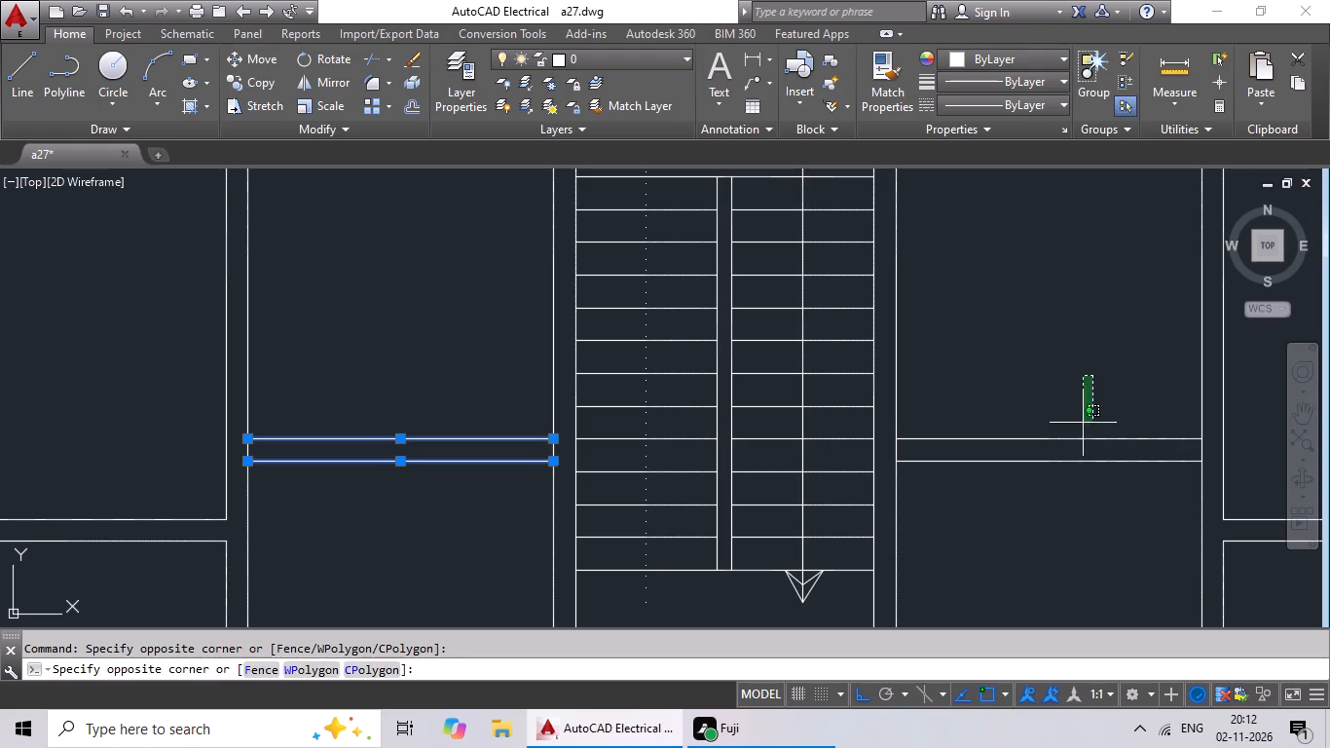
{"action": "left_click_drag", "start_coordinate": [1078, 445], "coordinate": [1044, 540]}
{"action": "left_click", "coordinate": [1045, 534]}
{"action": "key", "text": "Delete"}
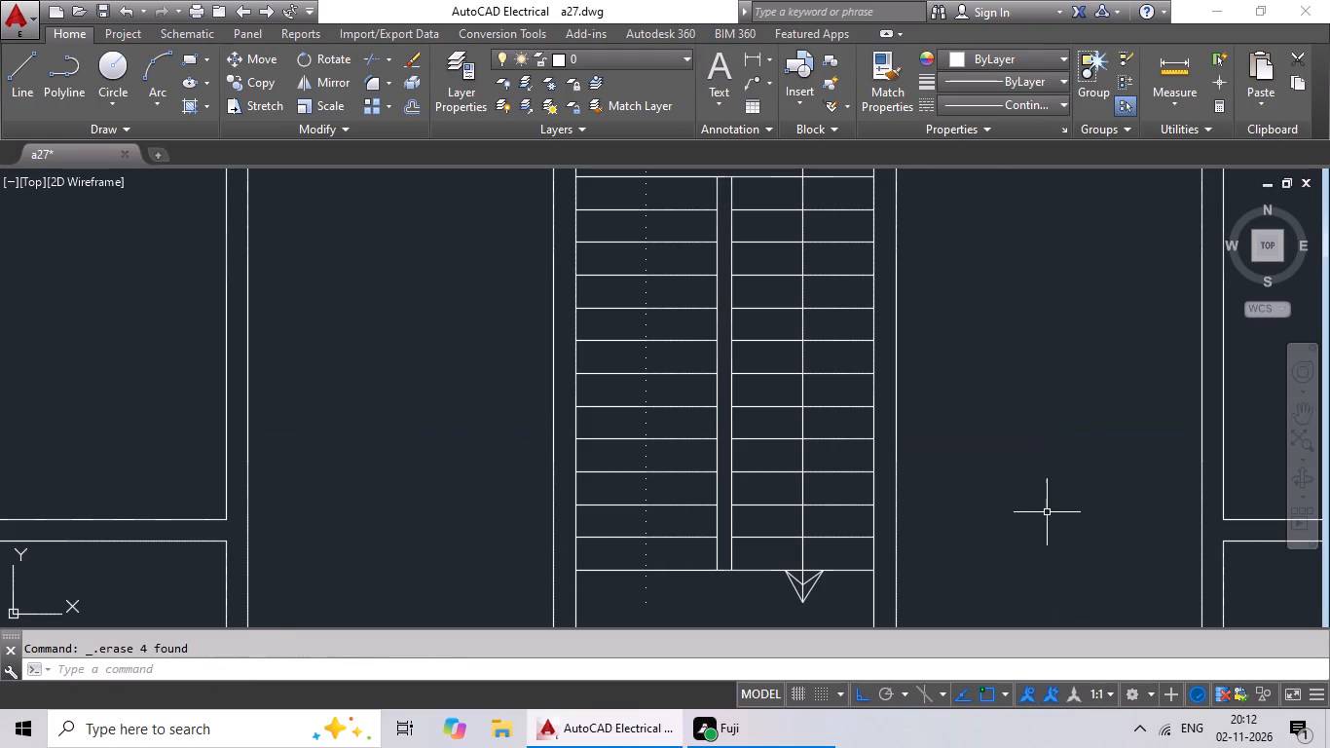
Offset the inner top wall lines of the rooms on both sides of the staircase 8' down into the rooms.
{"action": "middle_click_drag", "start_coordinate": [470, 461], "coordinate": [572, 491]}
{"action": "scroll", "coordinate": [572, 491], "scroll_direction": "down", "scroll_amount": 2}
{"action": "key", "text": "Escape"}
{"action": "key", "text": "Escape"}
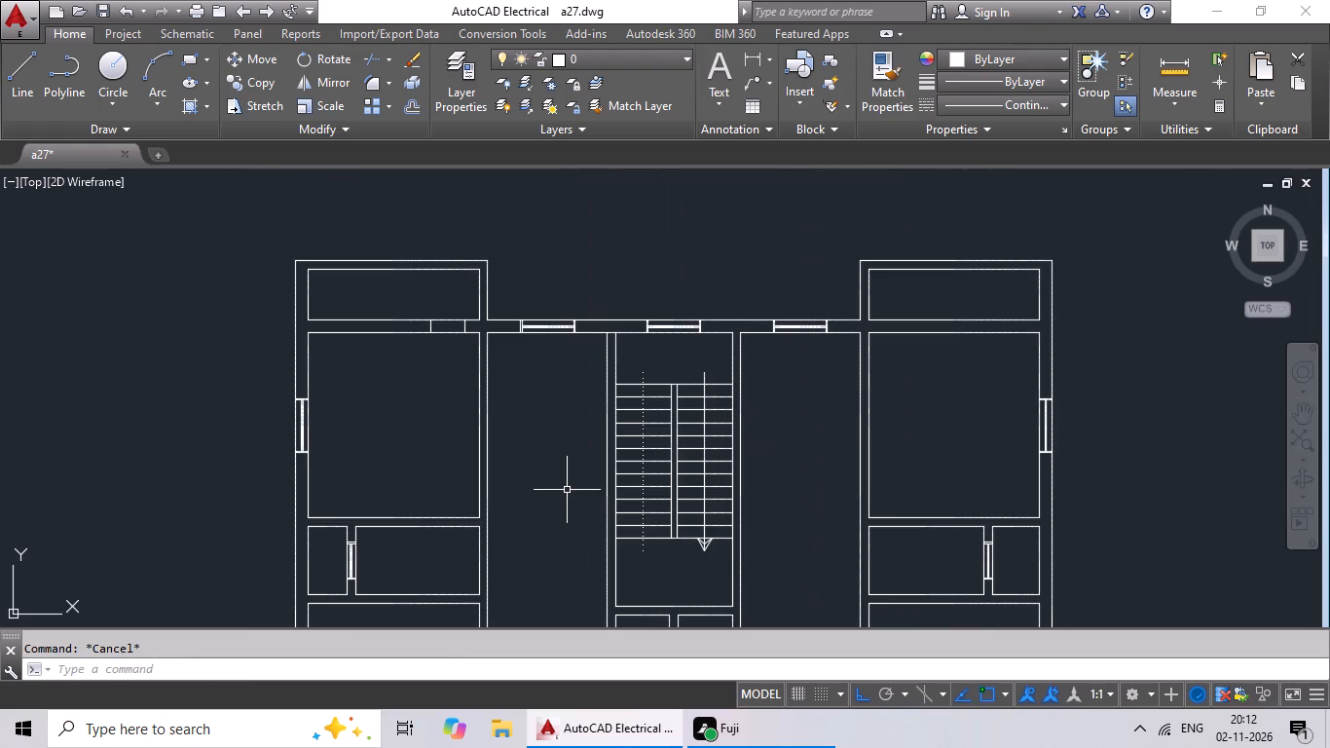
{"action": "key", "text": "o"}
{"action": "key", "text": "Escape"}
{"action": "key", "text": "Escape"}
{"action": "key", "text": "o"}
{"action": "key", "text": "Return"}
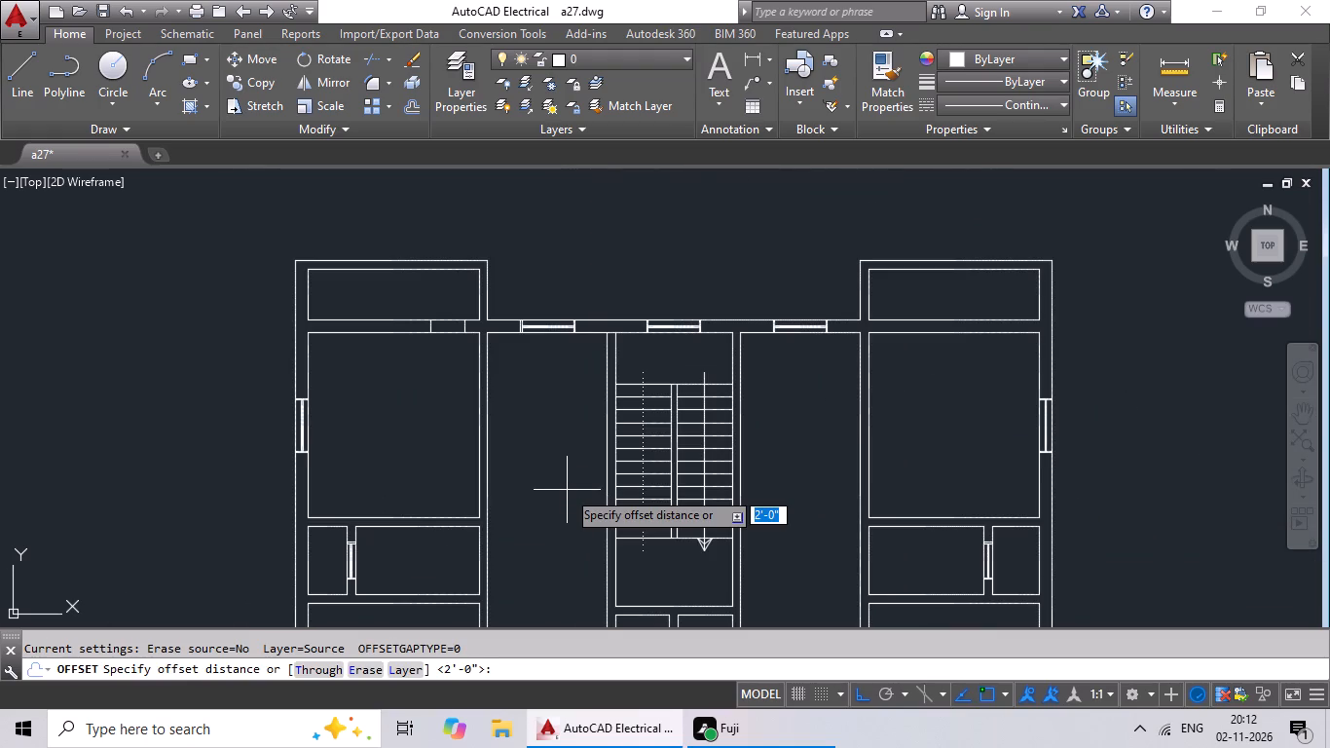
{"action": "type", "text": "8'"}
{"action": "key", "text": "Return"}
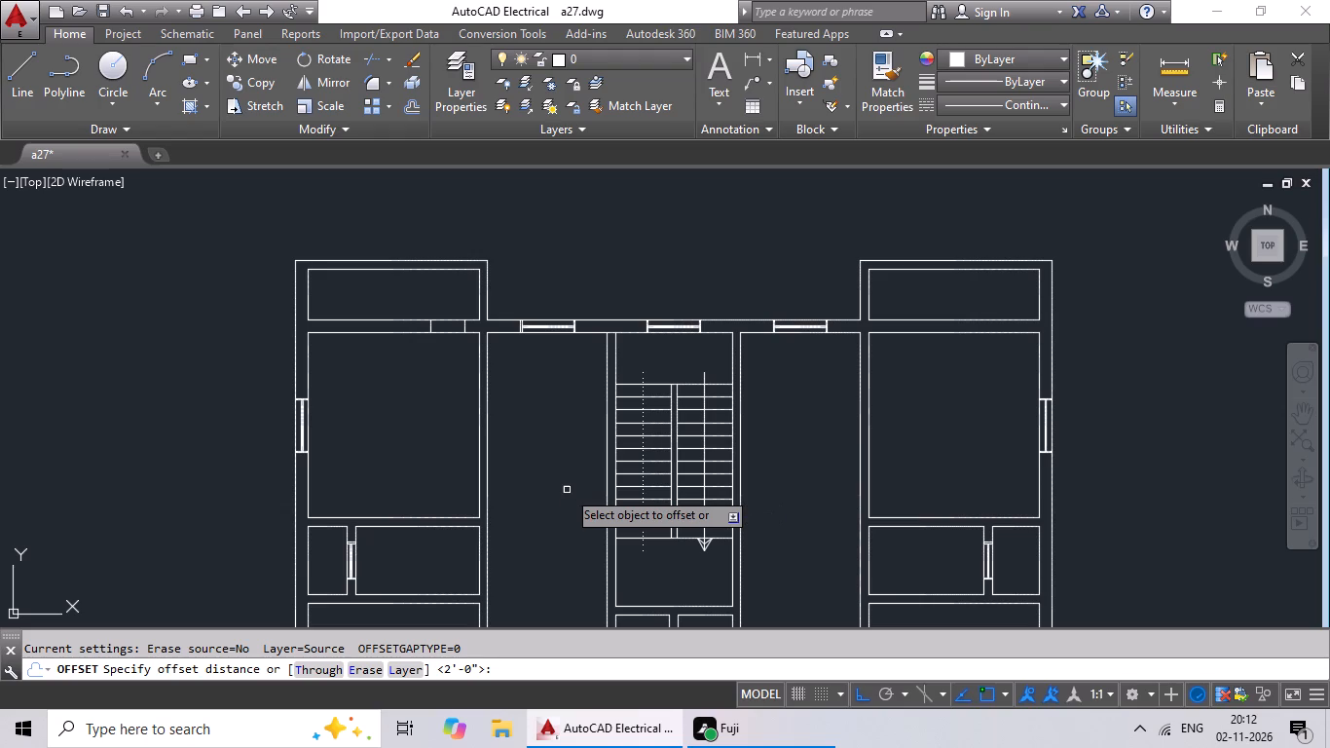
{"action": "left_click", "coordinate": [585, 333]}
{"action": "left_click", "coordinate": [578, 373]}
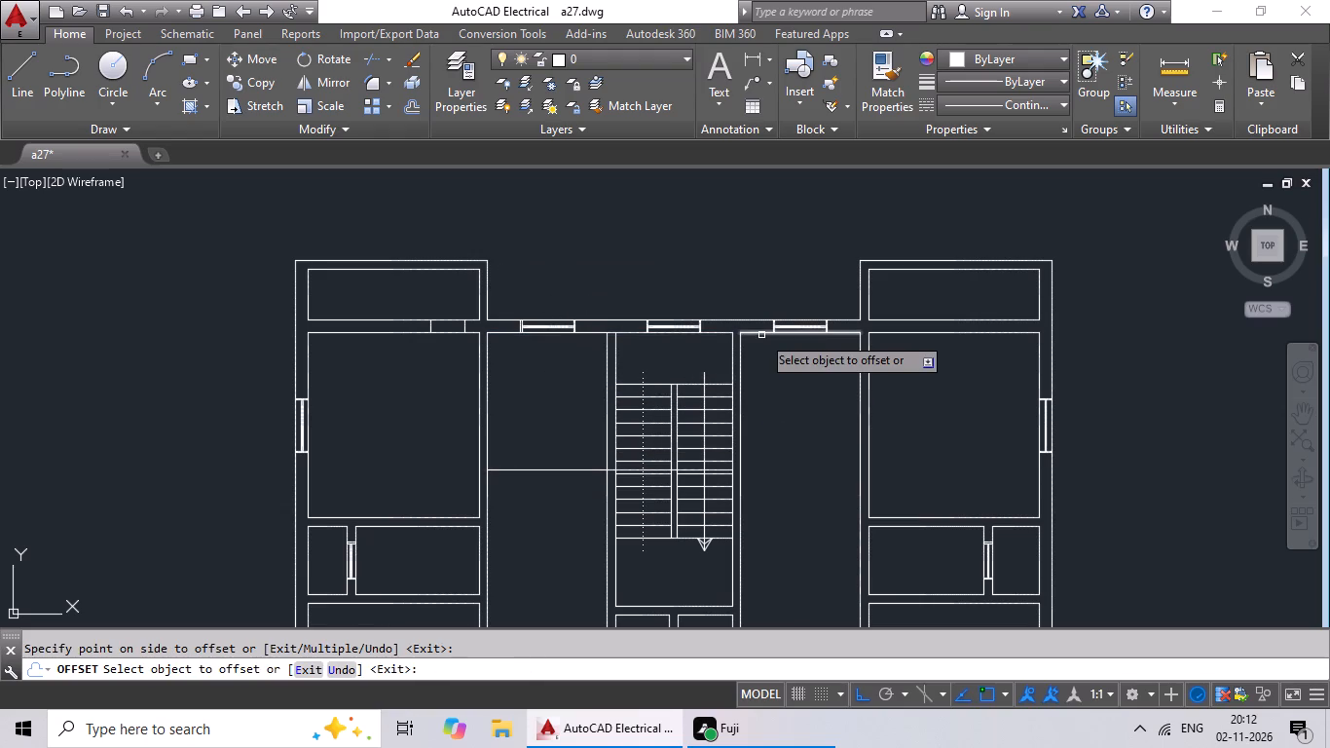
{"action": "left_click_drag", "start_coordinate": [761, 333], "coordinate": [770, 367]}
{"action": "left_click", "coordinate": [775, 397]}
{"action": "key", "text": "Escape"}
{"action": "key", "text": "Escape"}
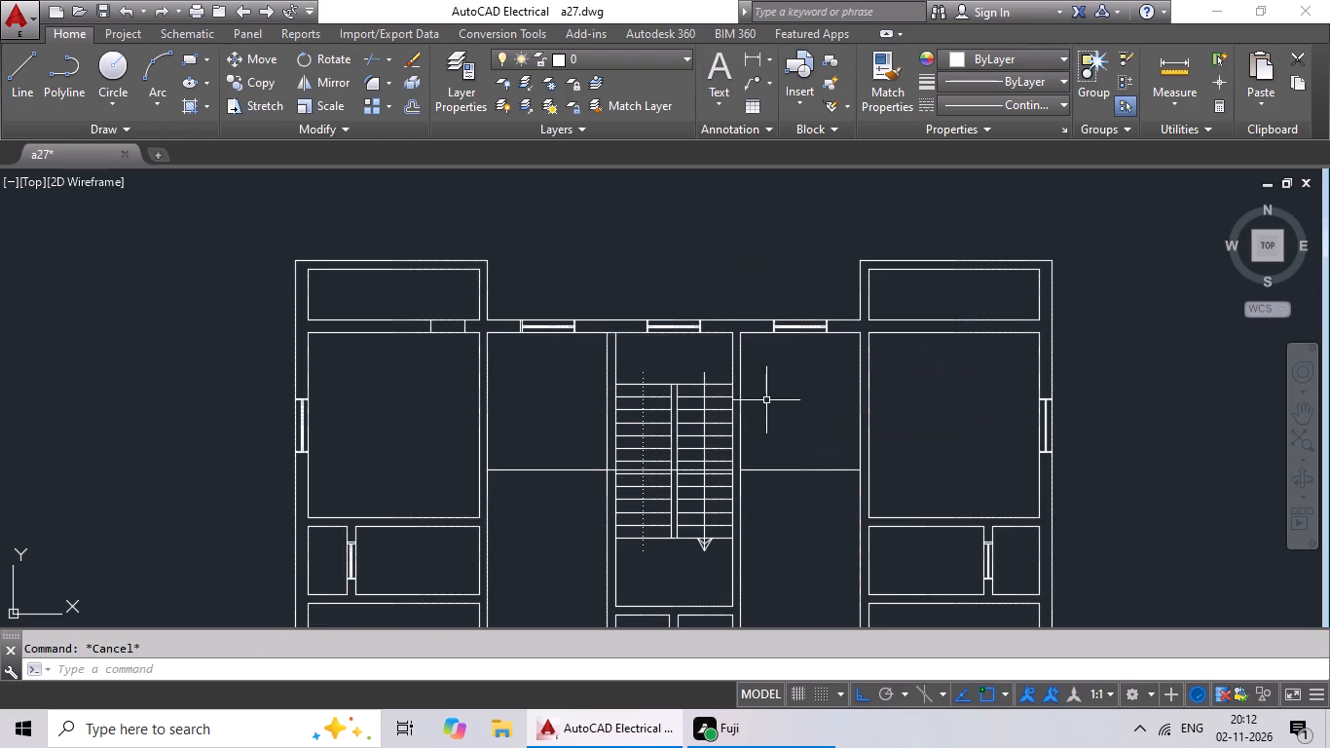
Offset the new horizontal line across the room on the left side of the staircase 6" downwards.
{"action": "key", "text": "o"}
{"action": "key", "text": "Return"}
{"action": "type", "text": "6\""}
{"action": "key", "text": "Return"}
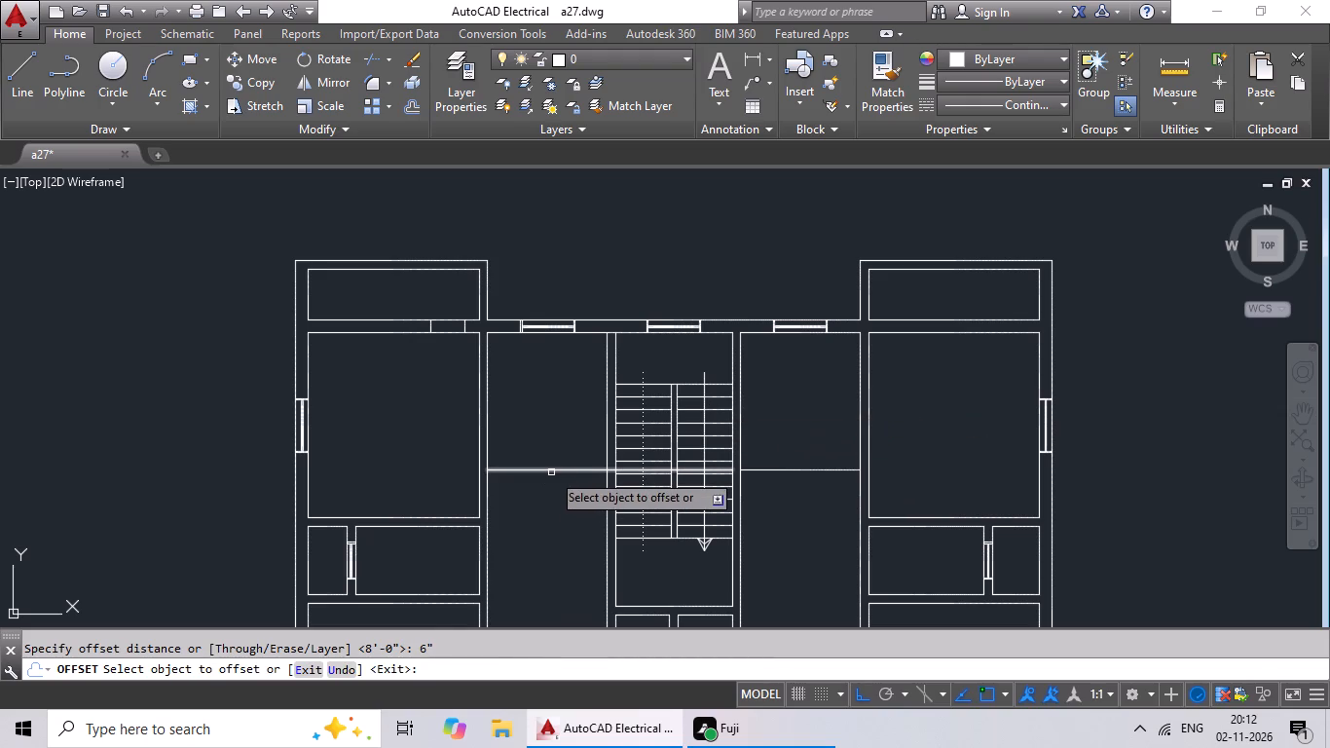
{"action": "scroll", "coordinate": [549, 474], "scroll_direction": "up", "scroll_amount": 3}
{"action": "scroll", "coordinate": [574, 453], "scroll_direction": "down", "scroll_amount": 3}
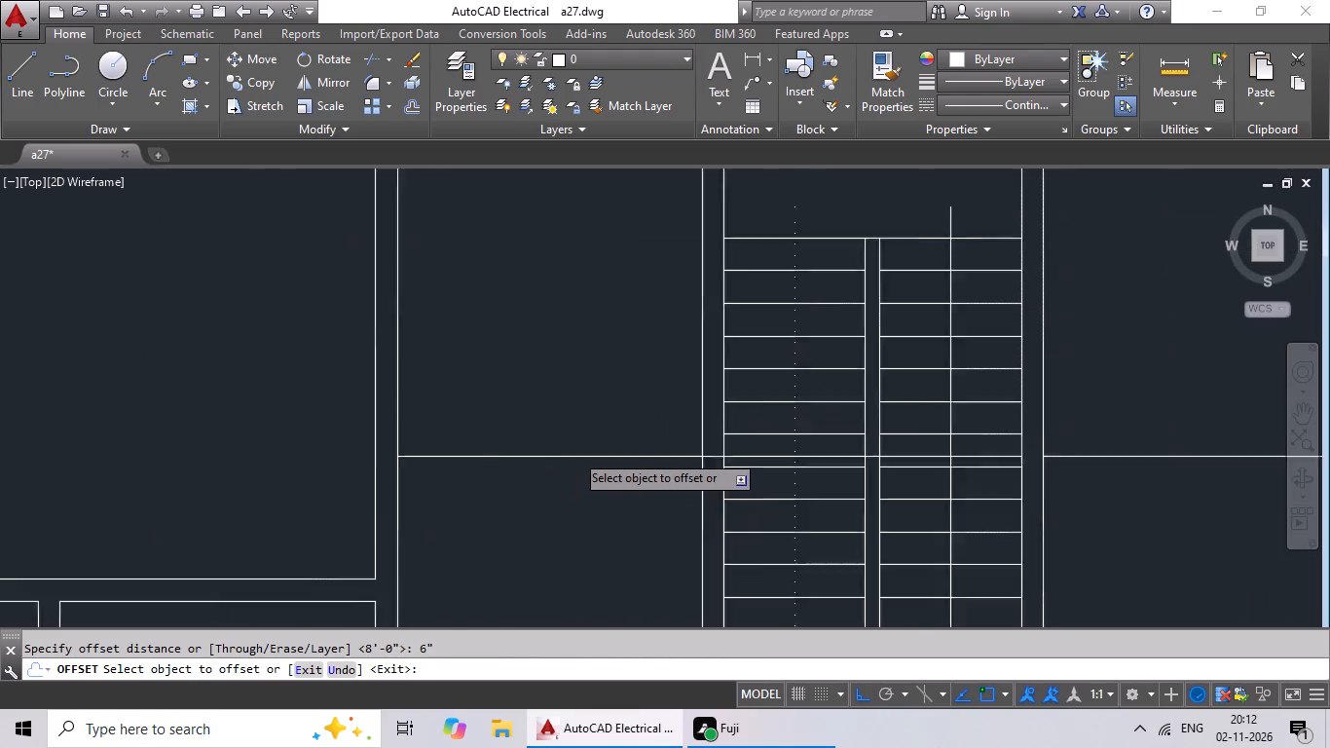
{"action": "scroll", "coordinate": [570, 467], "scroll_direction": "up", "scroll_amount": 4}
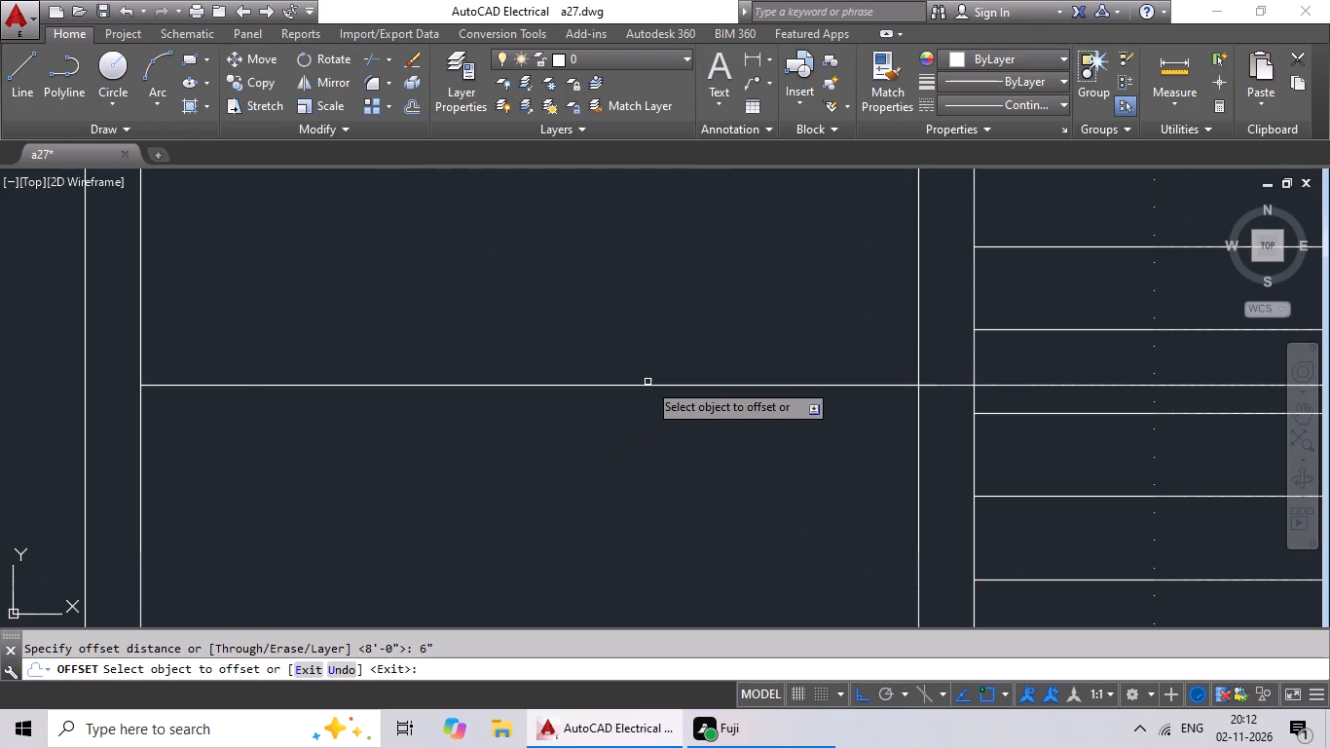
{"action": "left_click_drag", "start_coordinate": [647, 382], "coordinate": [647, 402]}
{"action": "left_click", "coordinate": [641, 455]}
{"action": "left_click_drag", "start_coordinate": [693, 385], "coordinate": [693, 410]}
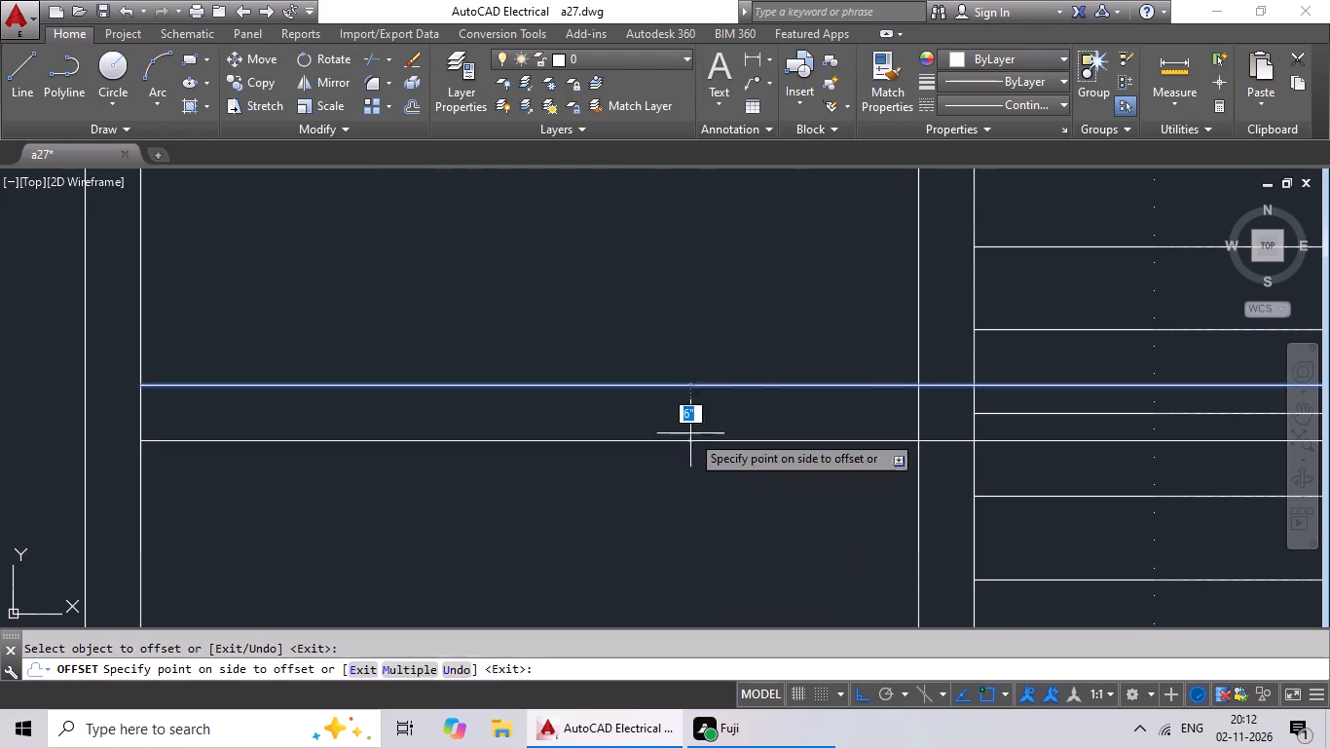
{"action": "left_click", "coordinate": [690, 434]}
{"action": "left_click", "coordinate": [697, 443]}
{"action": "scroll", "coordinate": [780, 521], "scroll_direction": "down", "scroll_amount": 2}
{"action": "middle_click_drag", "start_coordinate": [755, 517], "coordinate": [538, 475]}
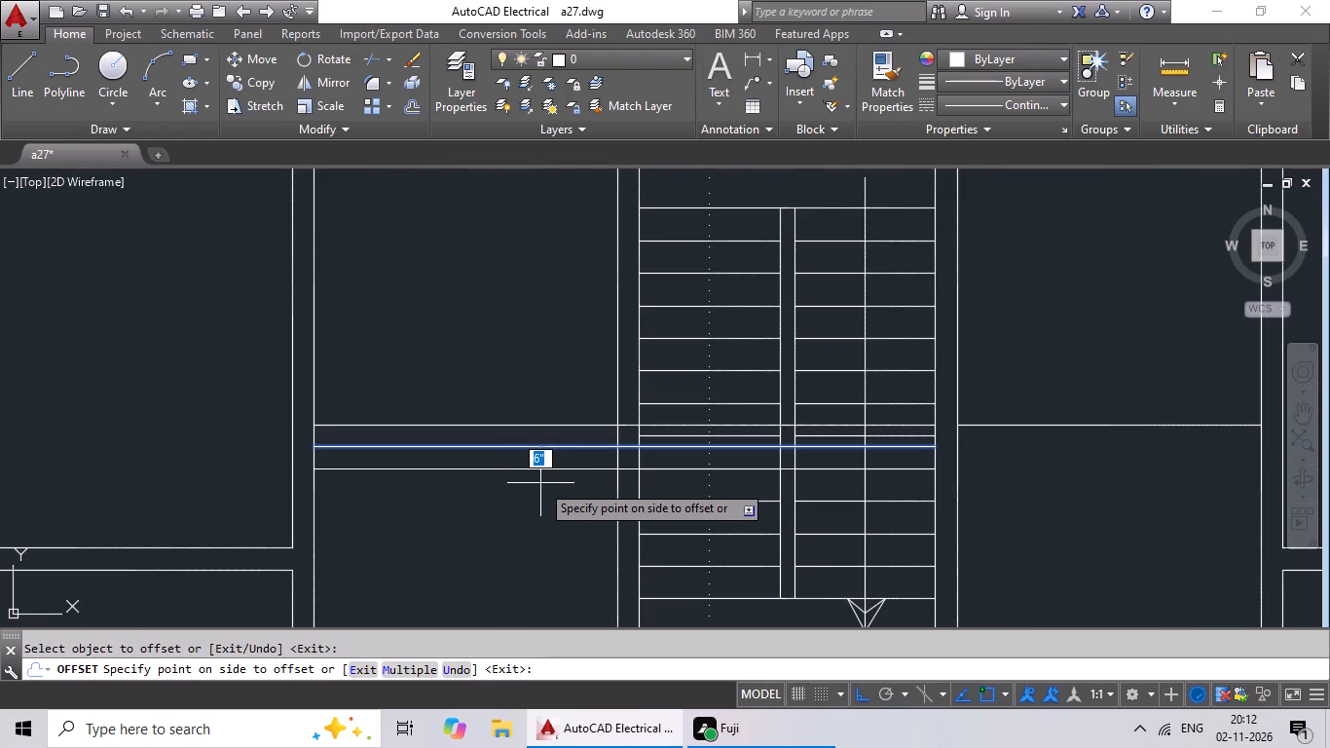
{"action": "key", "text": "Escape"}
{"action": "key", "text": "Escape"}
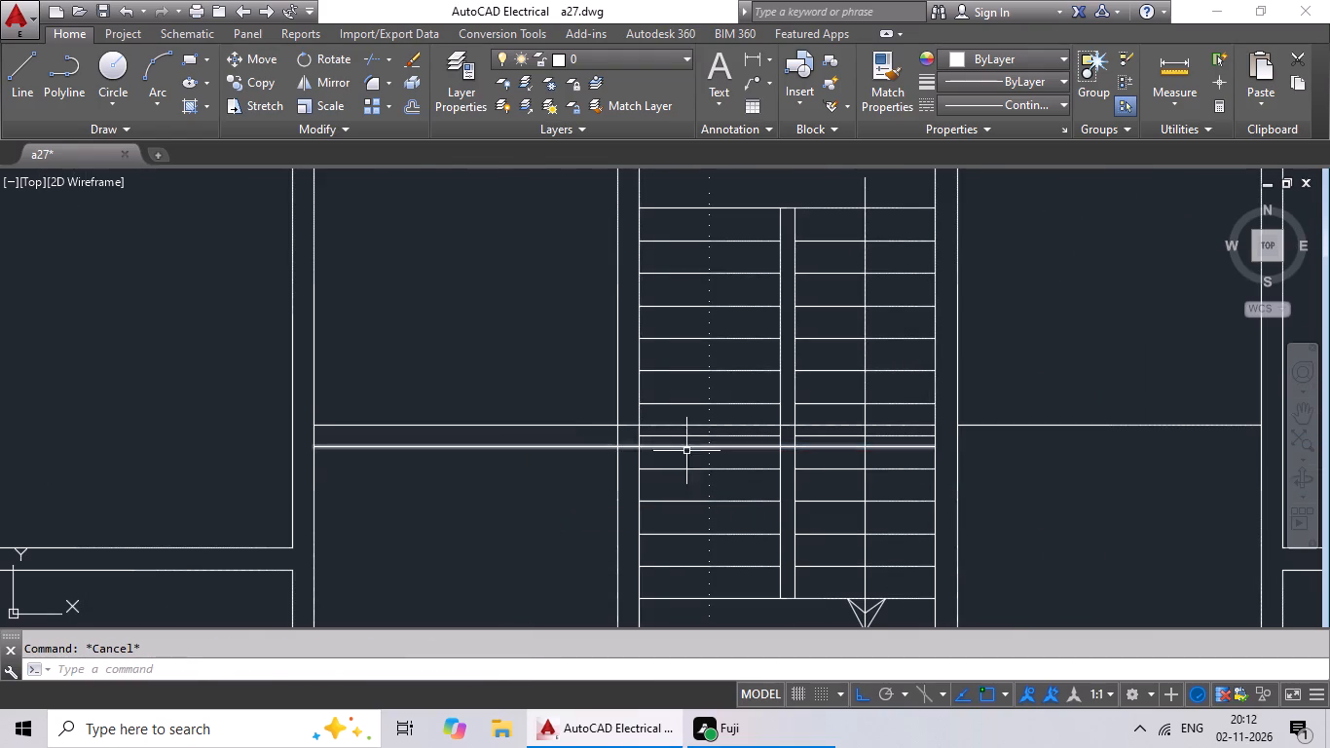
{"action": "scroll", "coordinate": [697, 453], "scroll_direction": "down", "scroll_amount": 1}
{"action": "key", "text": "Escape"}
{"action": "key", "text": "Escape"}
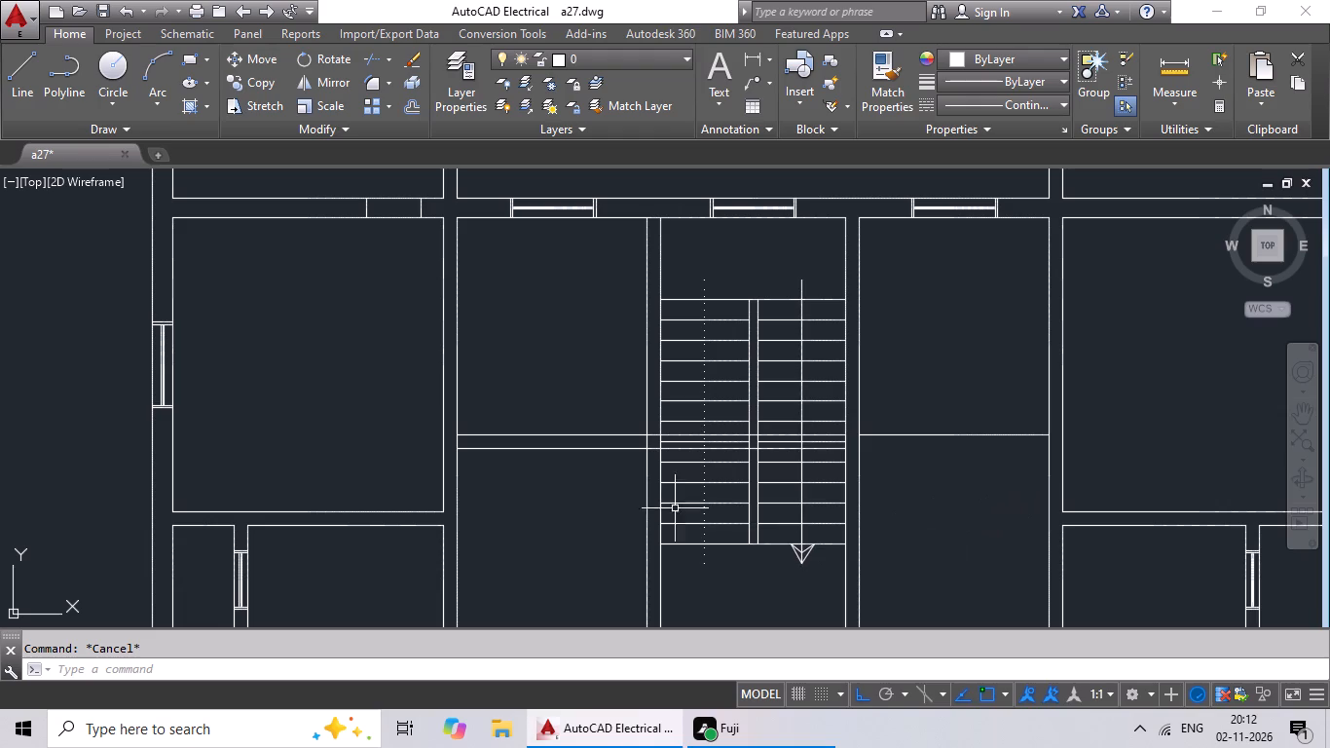
Erase the two horizontal partition lines that cross the room left of the staircase and run over the stair treads.
{"action": "left_click_drag", "start_coordinate": [588, 394], "coordinate": [541, 473]}
{"action": "left_click", "coordinate": [541, 473]}
{"action": "key", "text": "Delete"}
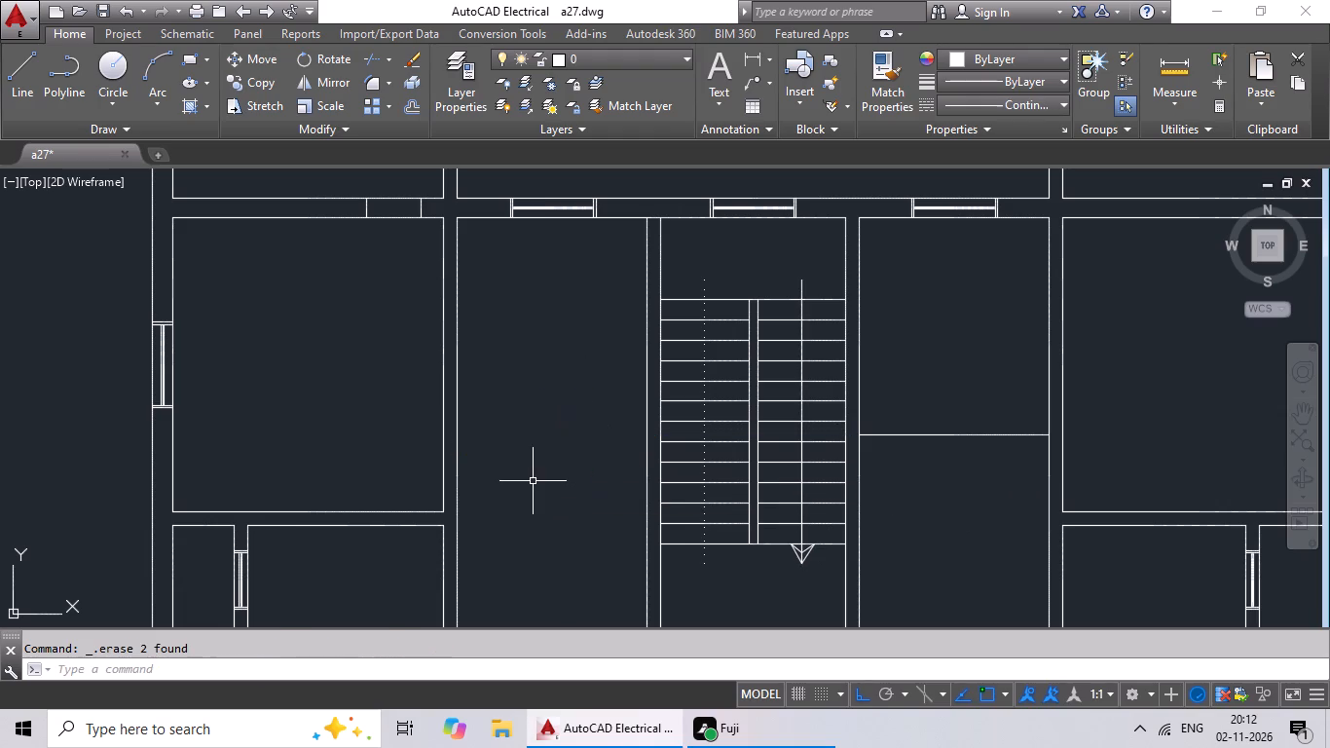
Trim the inner top wall line where it crosses the wall between the left room and the staircase.
{"action": "type", "text": "tr"}
{"action": "key", "text": "space"}
{"action": "key", "text": "space"}
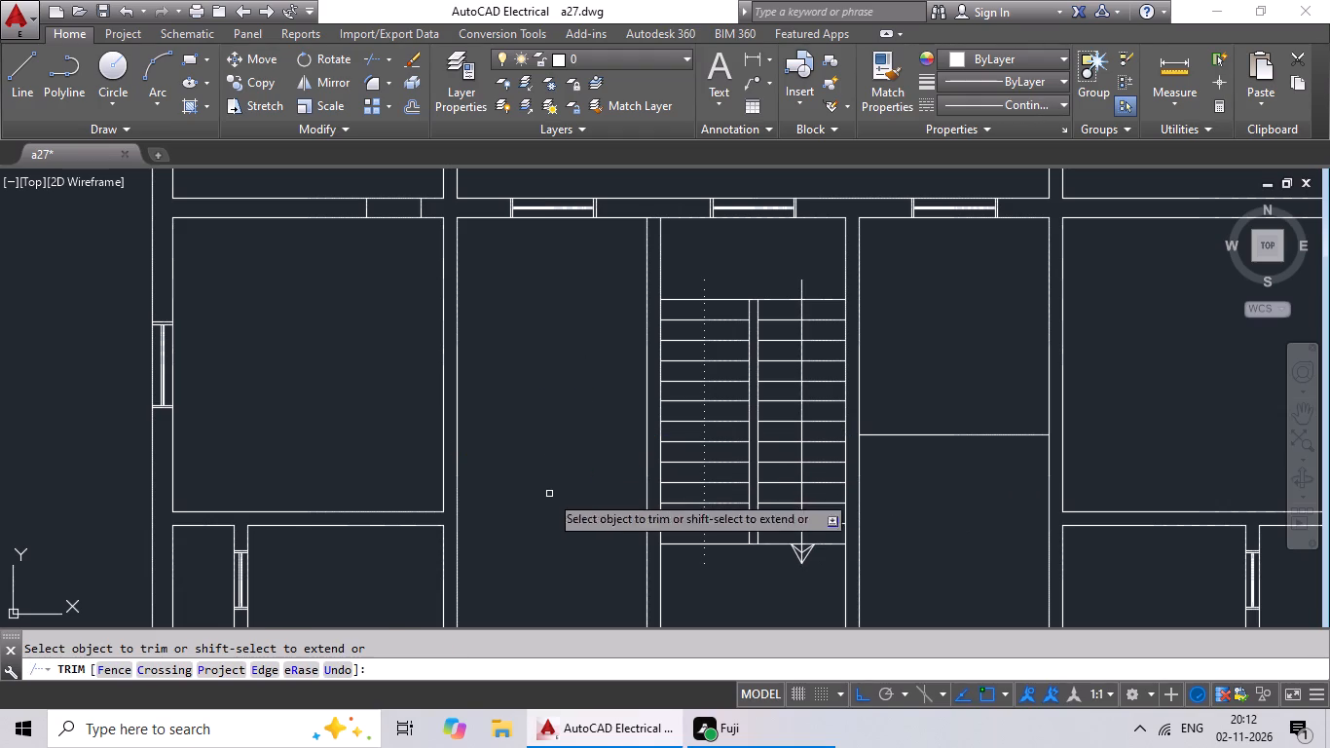
{"action": "left_click_drag", "start_coordinate": [652, 223], "coordinate": [654, 211]}
{"action": "left_click", "coordinate": [656, 227]}
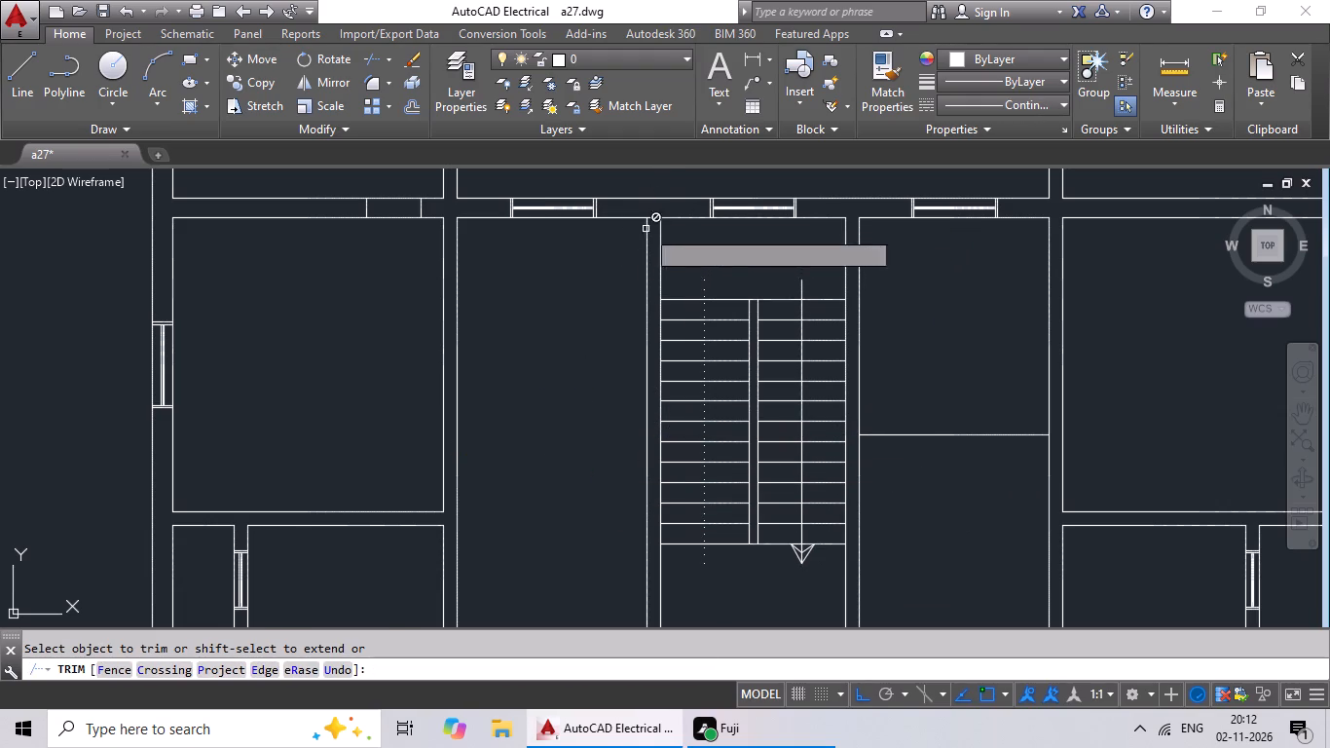
{"action": "scroll", "coordinate": [654, 214], "scroll_direction": "up", "scroll_amount": 4}
{"action": "left_click_drag", "start_coordinate": [654, 214], "coordinate": [641, 269]}
{"action": "left_click", "coordinate": [641, 269]}
{"action": "scroll", "coordinate": [641, 270], "scroll_direction": "down", "scroll_amount": 3}
{"action": "middle_click_drag", "start_coordinate": [515, 364], "coordinate": [515, 361]}
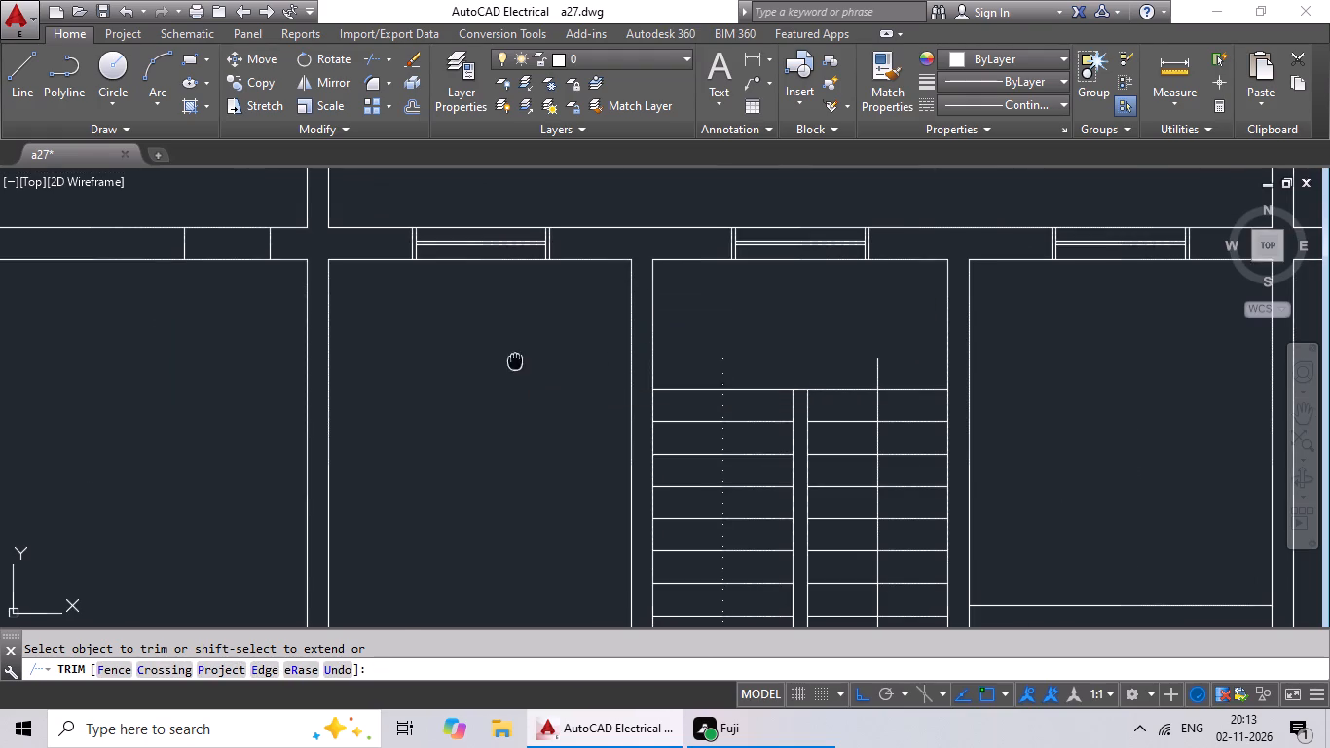
{"action": "middle_click_drag", "start_coordinate": [515, 361], "coordinate": [591, 293]}
{"action": "scroll", "coordinate": [600, 291], "scroll_direction": "down", "scroll_amount": 2}
{"action": "middle_click_drag", "start_coordinate": [547, 341], "coordinate": [637, 340]}
{"action": "key", "text": "Escape"}
{"action": "key", "text": "Escape"}
{"action": "key", "text": "Escape"}
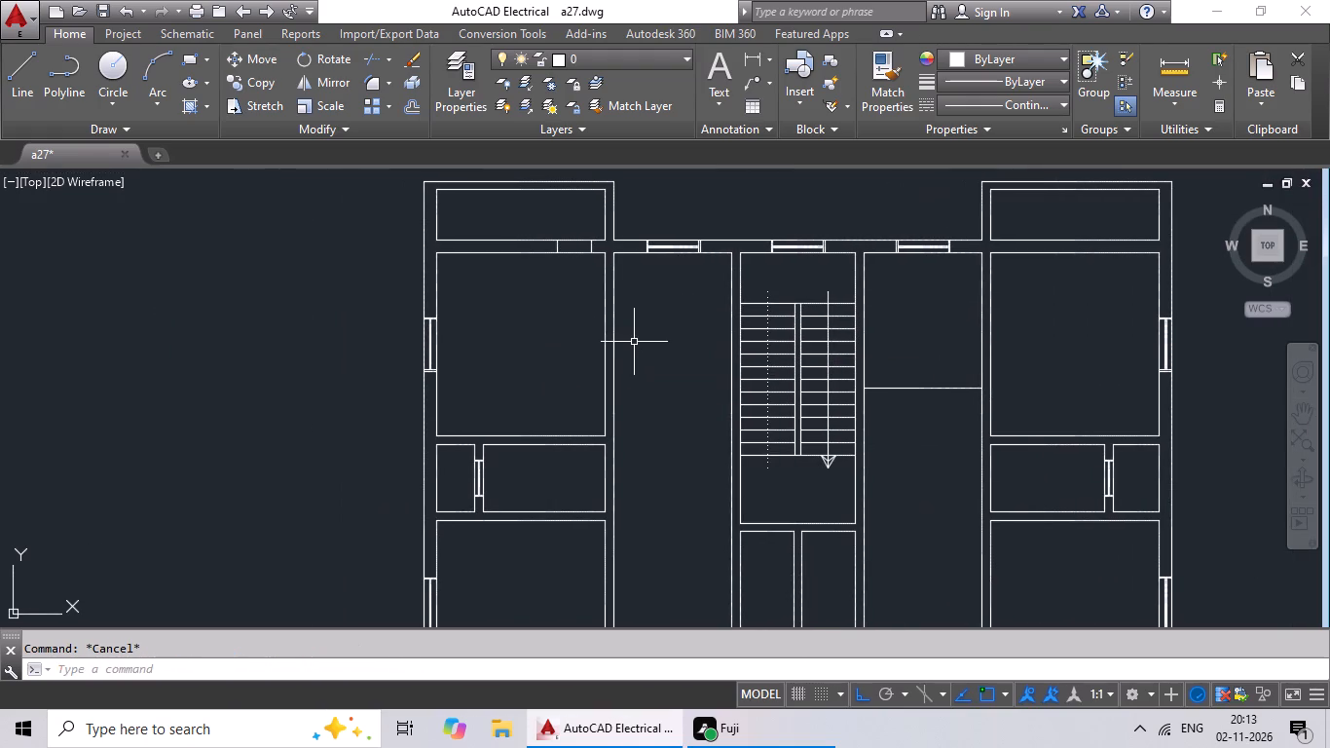
Offset the inner top wall line of the room left of the staircase 8' down into the room.
{"action": "key", "text": "o"}
{"action": "key", "text": "Return"}
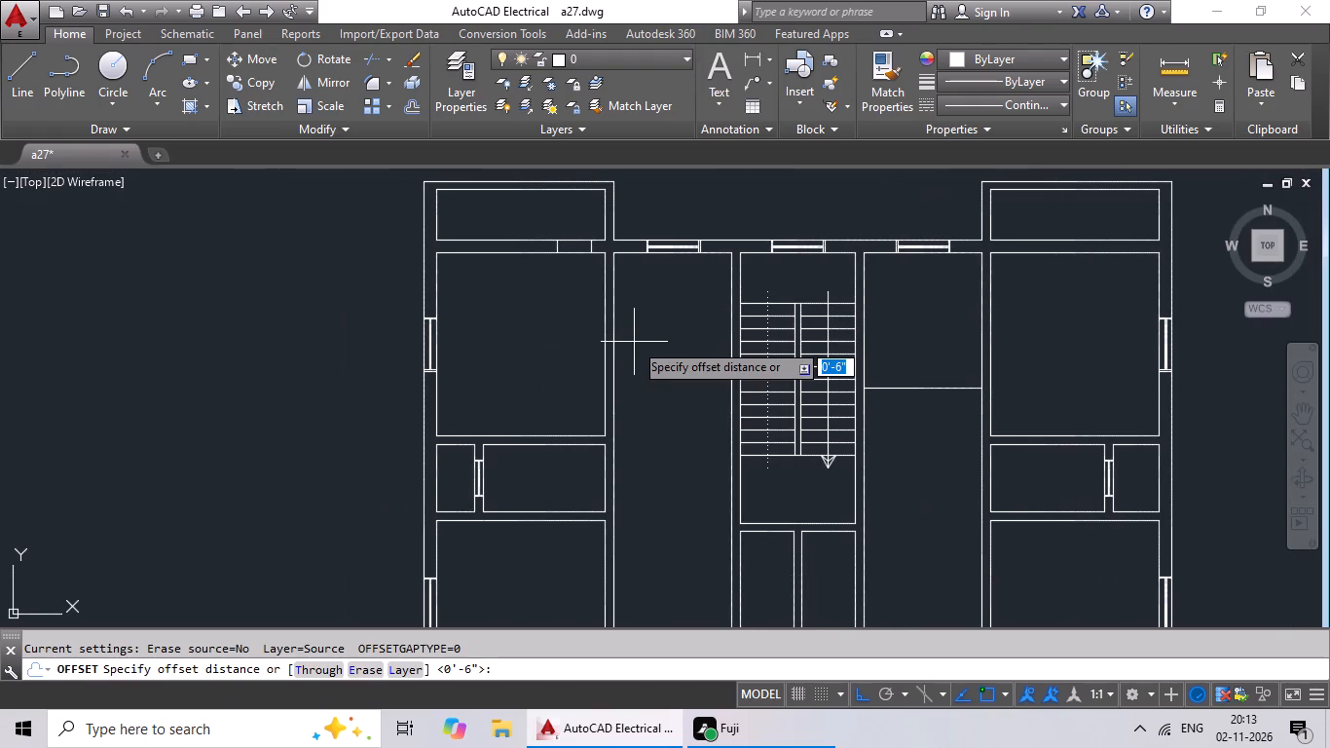
{"action": "type", "text": "8'"}
{"action": "key", "text": "Return"}
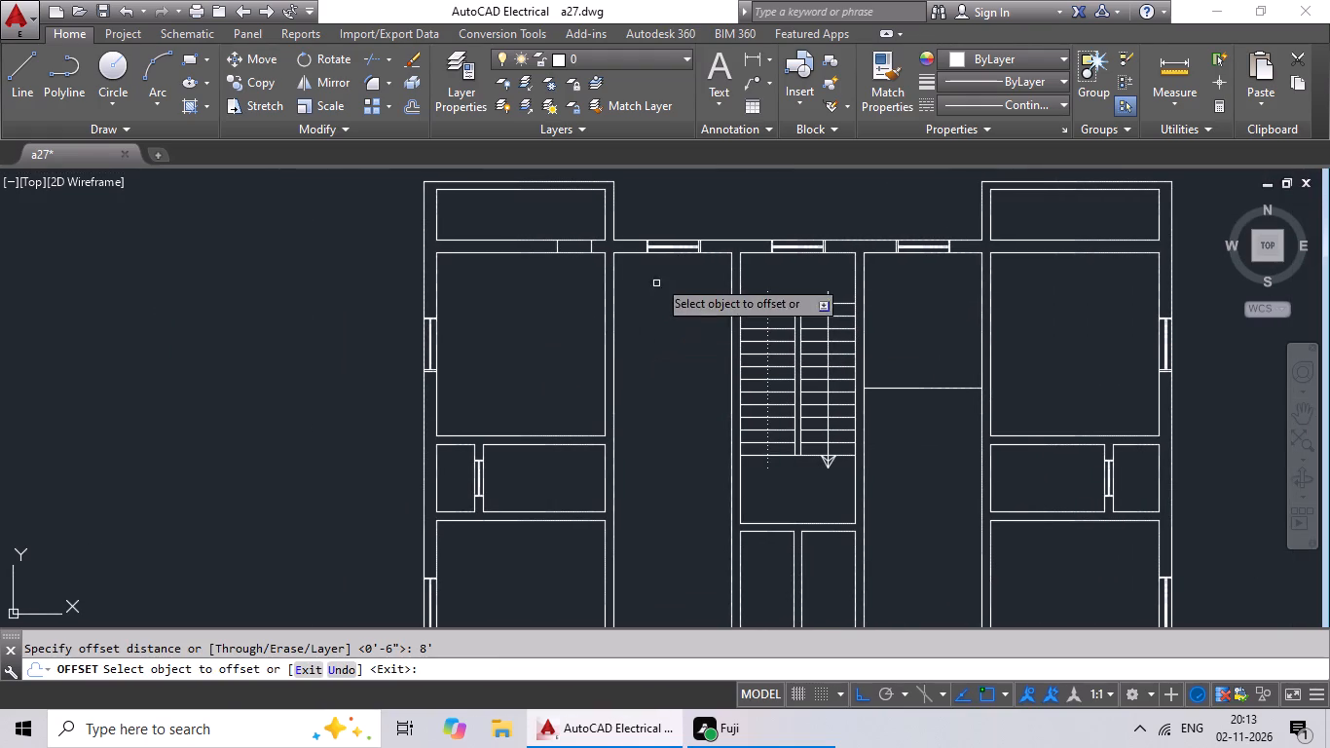
{"action": "left_click", "coordinate": [632, 254]}
{"action": "left_click", "coordinate": [632, 278]}
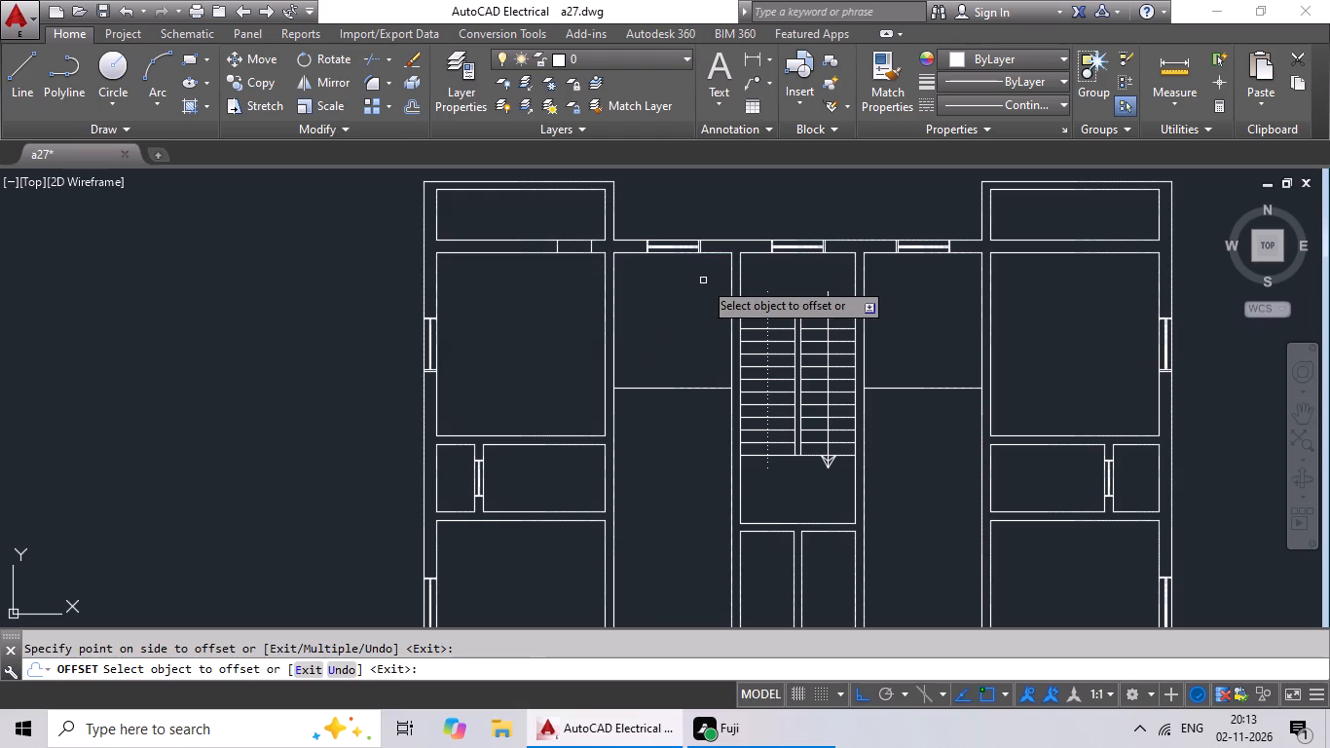
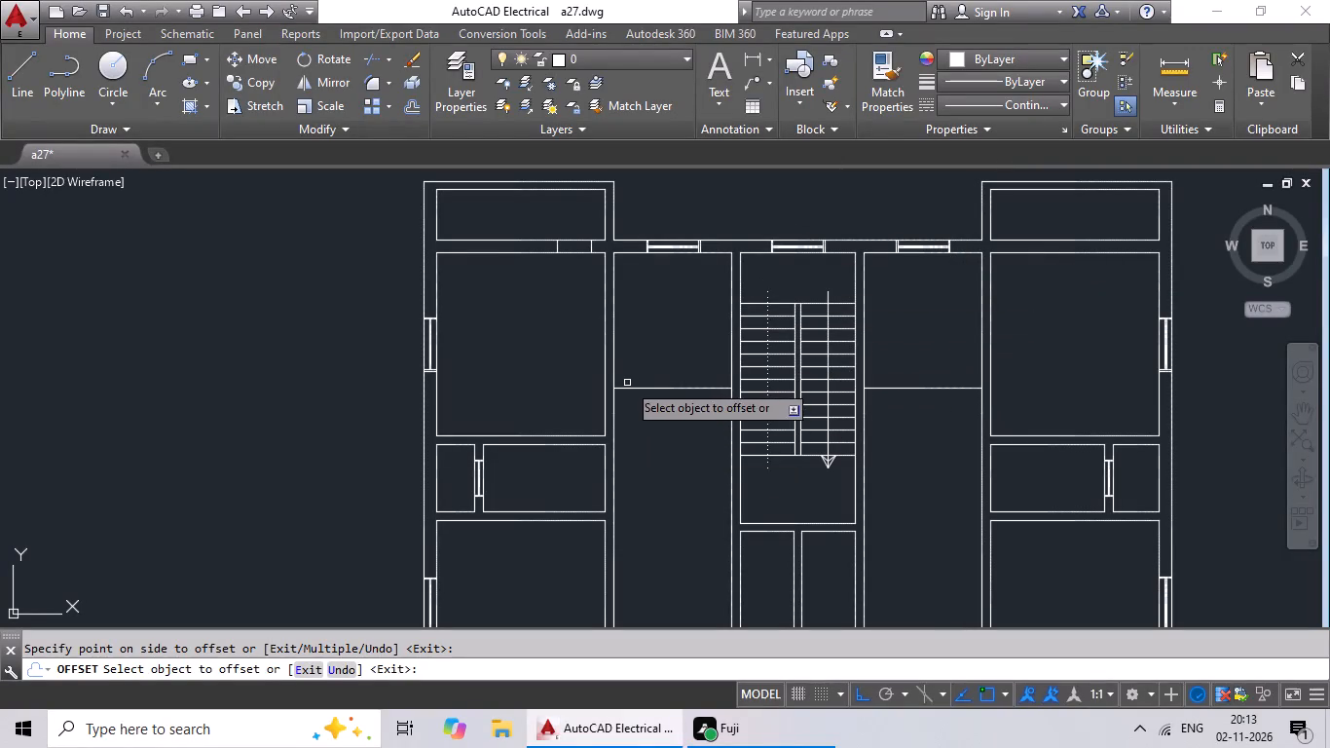
Erase the two horizontal partition lines in the rooms on either side of the staircase.
{"action": "key", "text": "Escape"}
{"action": "key", "text": "Escape"}
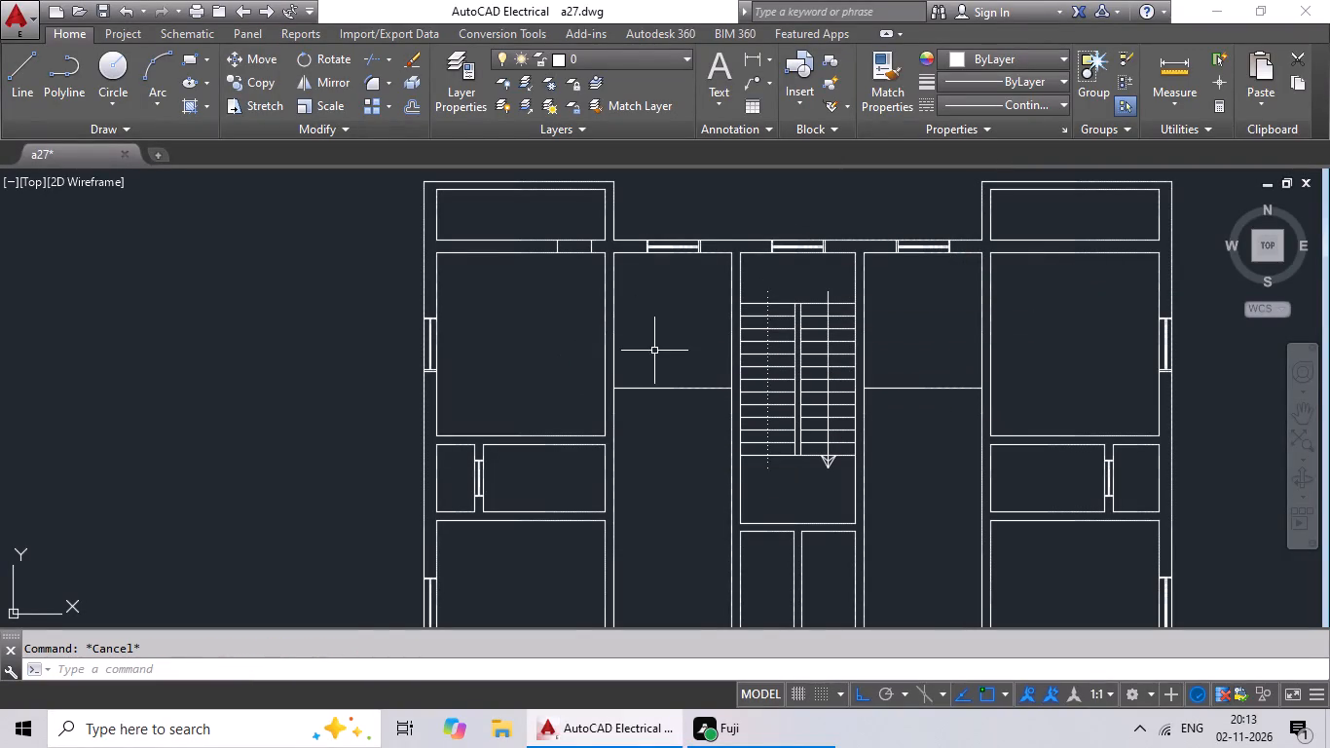
{"action": "middle_click_drag", "start_coordinate": [651, 350], "coordinate": [611, 369]}
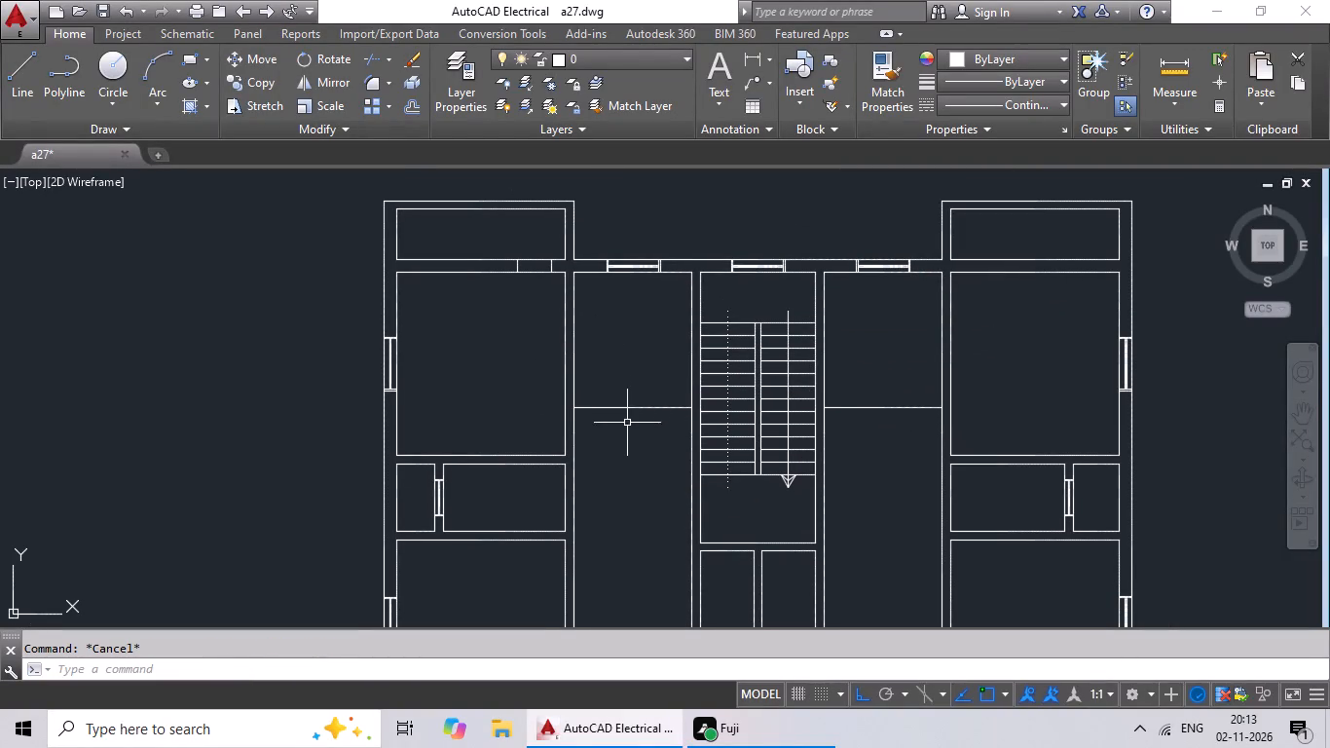
{"action": "scroll", "coordinate": [625, 430], "scroll_direction": "up", "scroll_amount": 2}
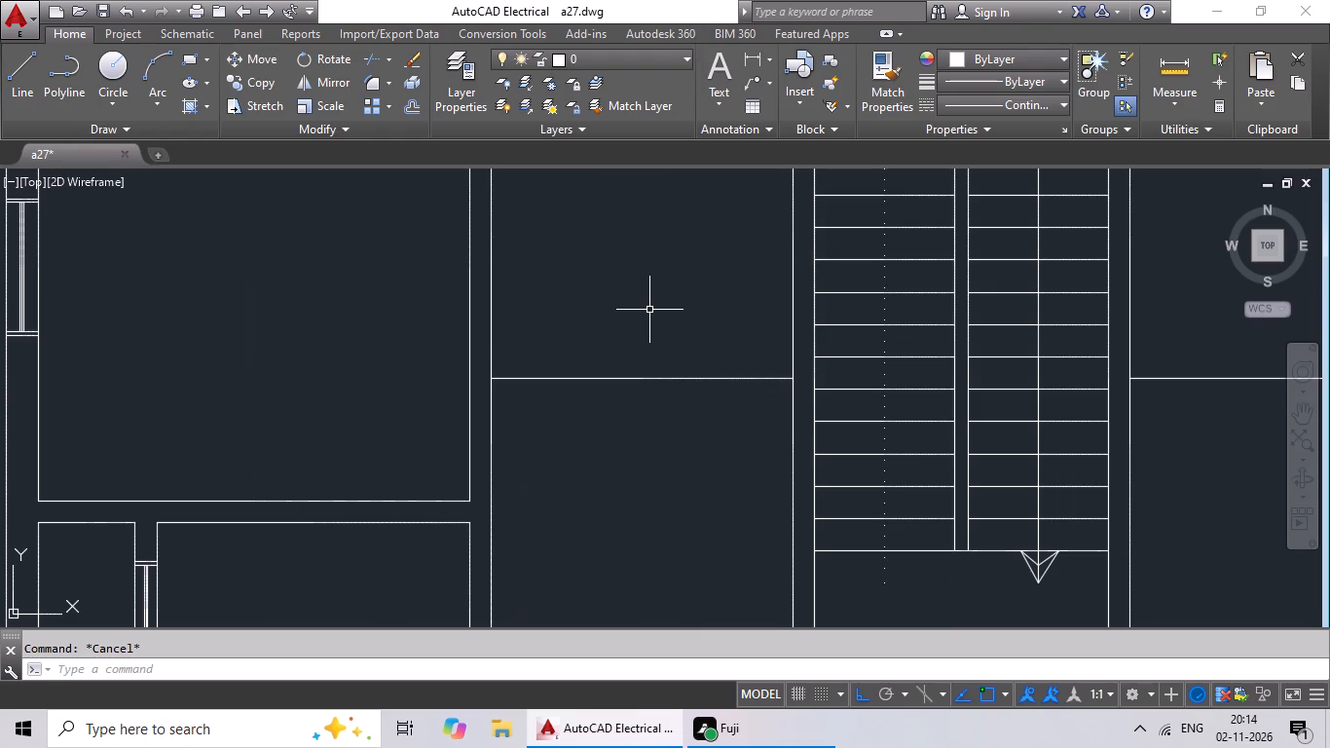
{"action": "left_click_drag", "start_coordinate": [649, 311], "coordinate": [627, 403]}
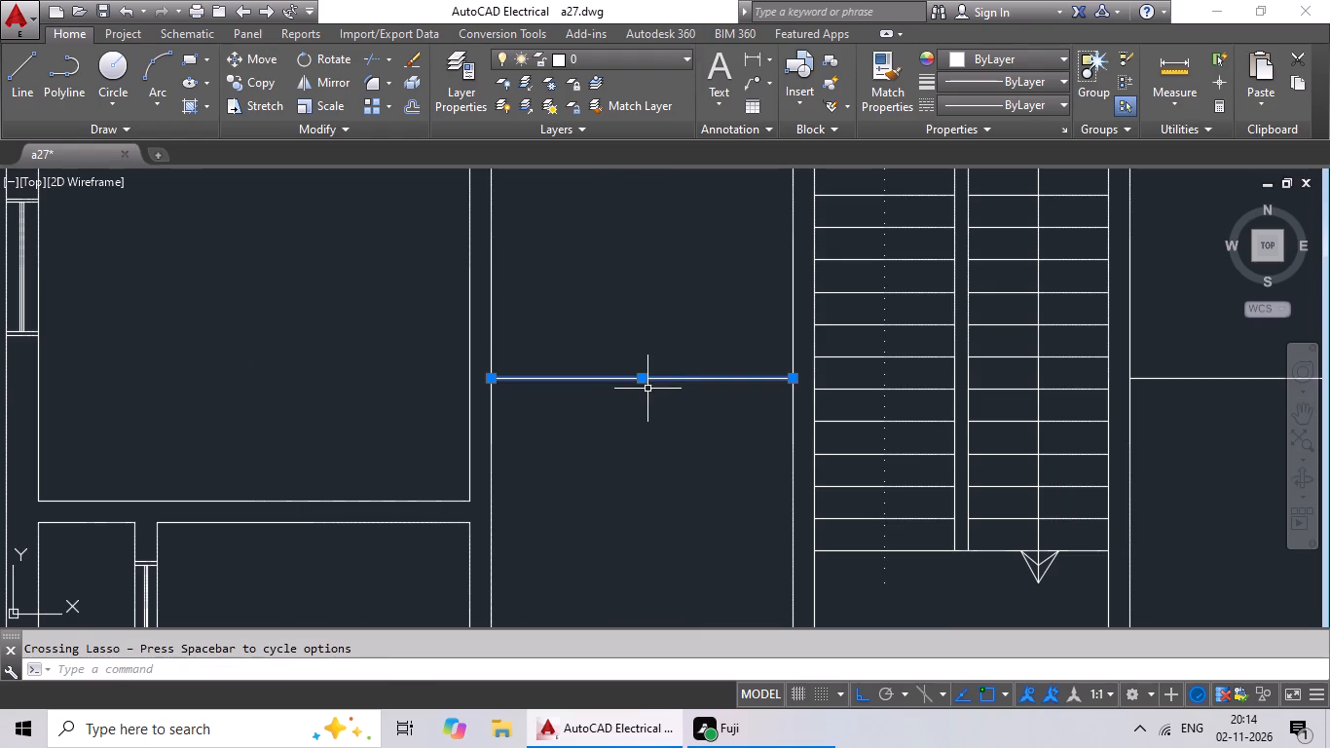
{"action": "left_click_drag", "start_coordinate": [1178, 363], "coordinate": [1153, 436]}
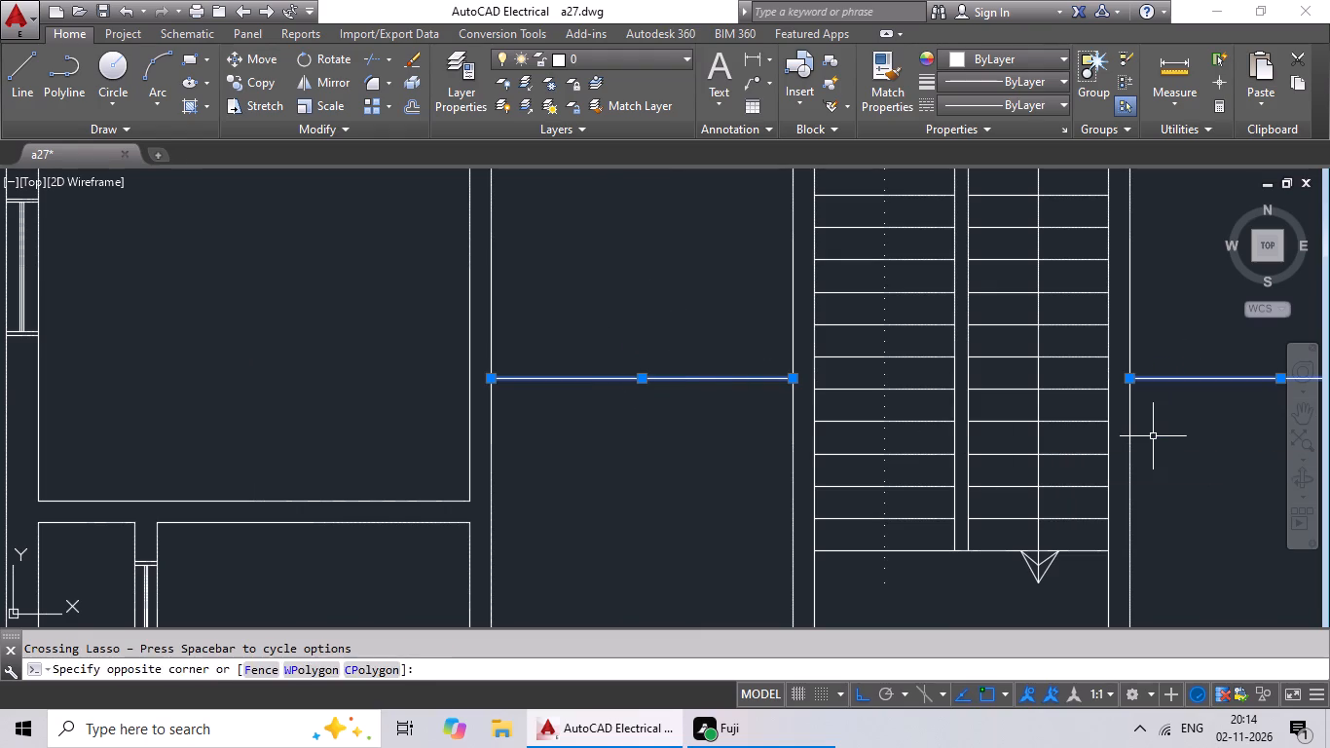
{"action": "left_click", "coordinate": [1153, 436]}
{"action": "key", "text": "Delete"}
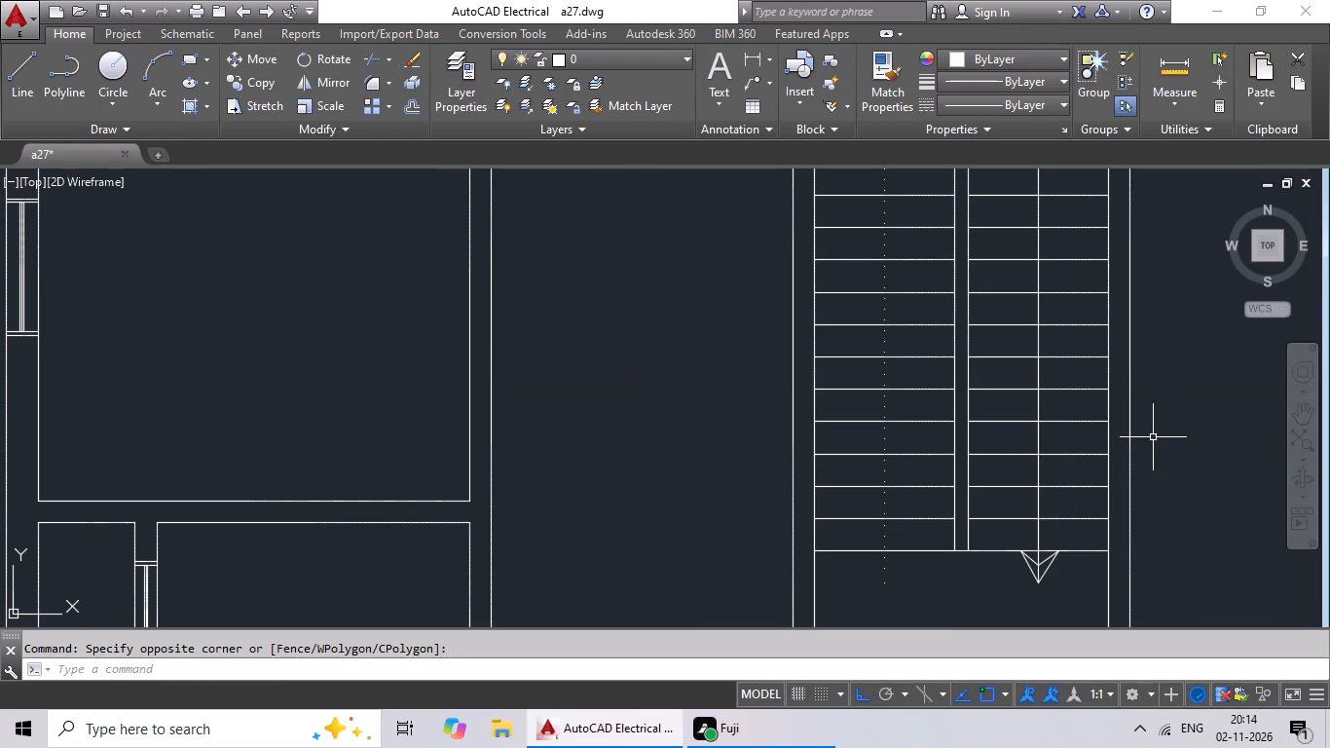
Offset the inner top wall line 9' down into each of the two rooms flanking the staircase.
{"action": "scroll", "coordinate": [1153, 437], "scroll_direction": "down", "scroll_amount": 2}
{"action": "middle_click_drag", "start_coordinate": [962, 417], "coordinate": [691, 423]}
{"action": "key", "text": "Escape"}
{"action": "key", "text": "Escape"}
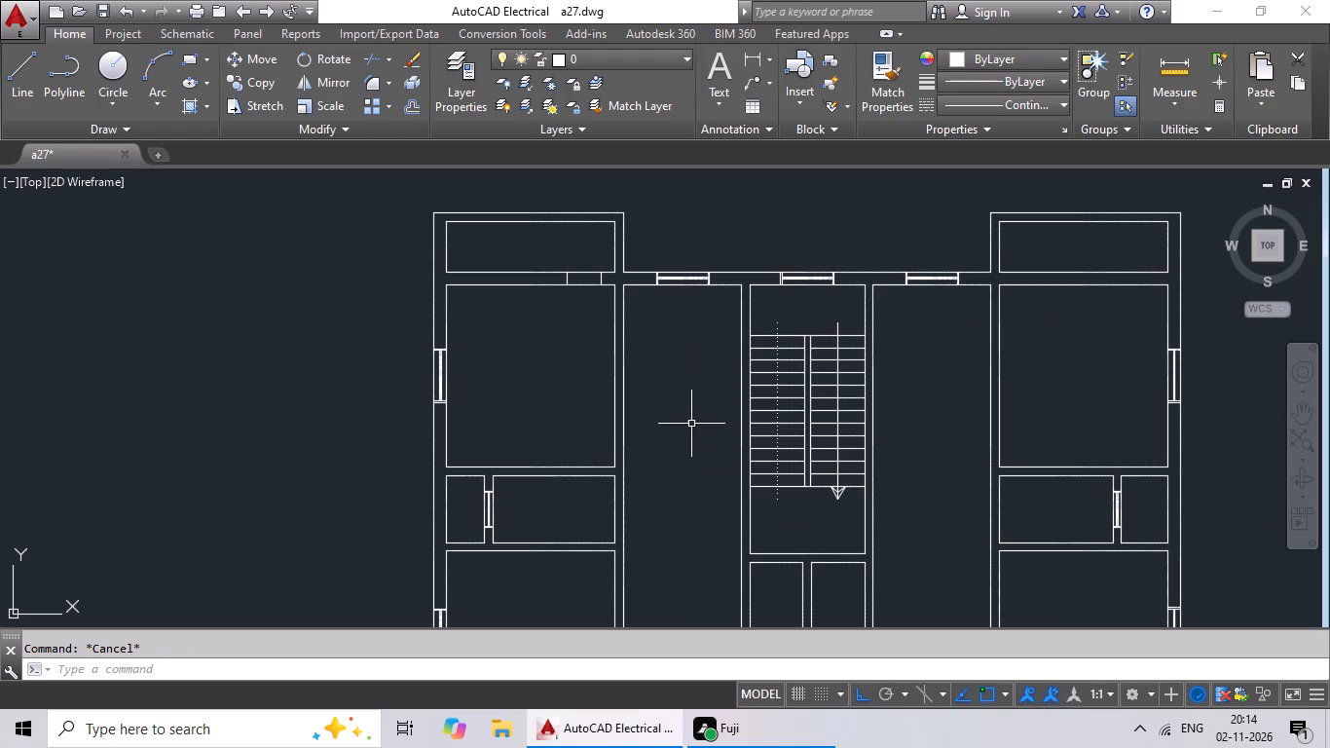
{"action": "key", "text": "o"}
{"action": "key", "text": "Return"}
{"action": "type", "text": "9'"}
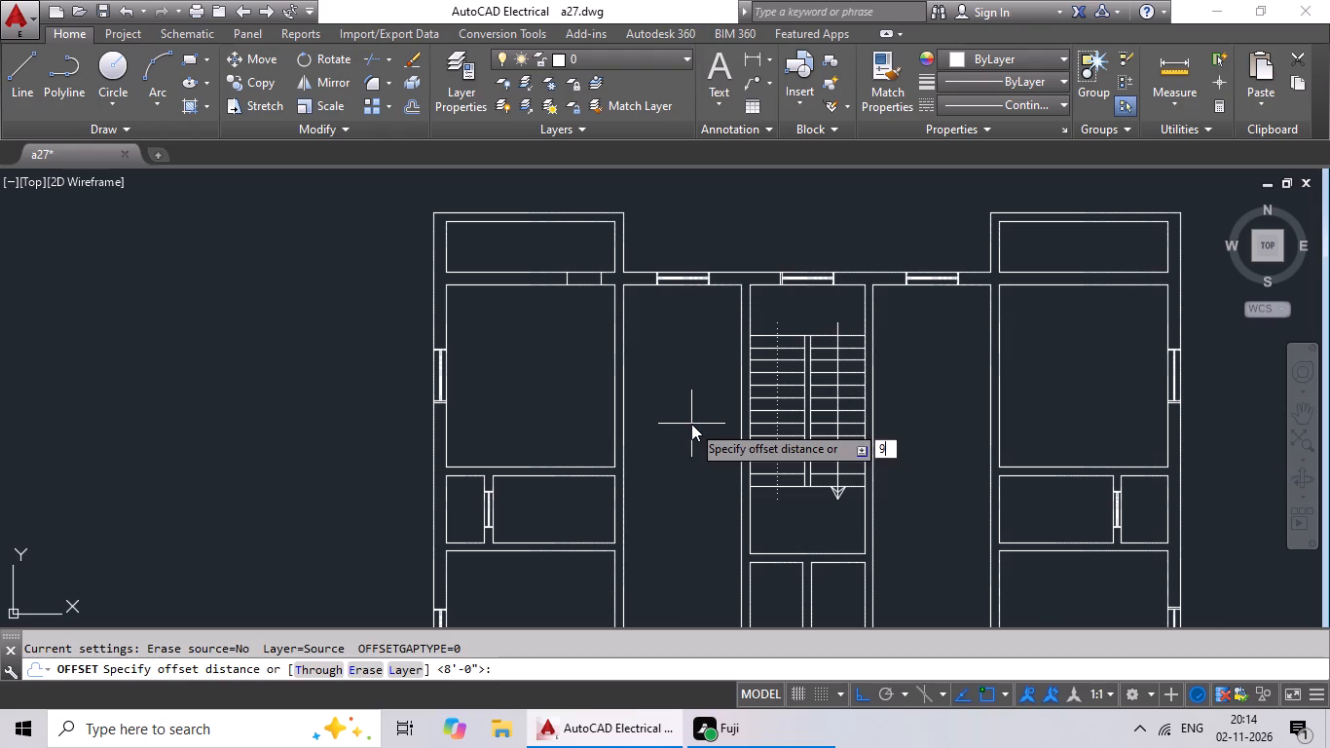
{"action": "key", "text": "Return"}
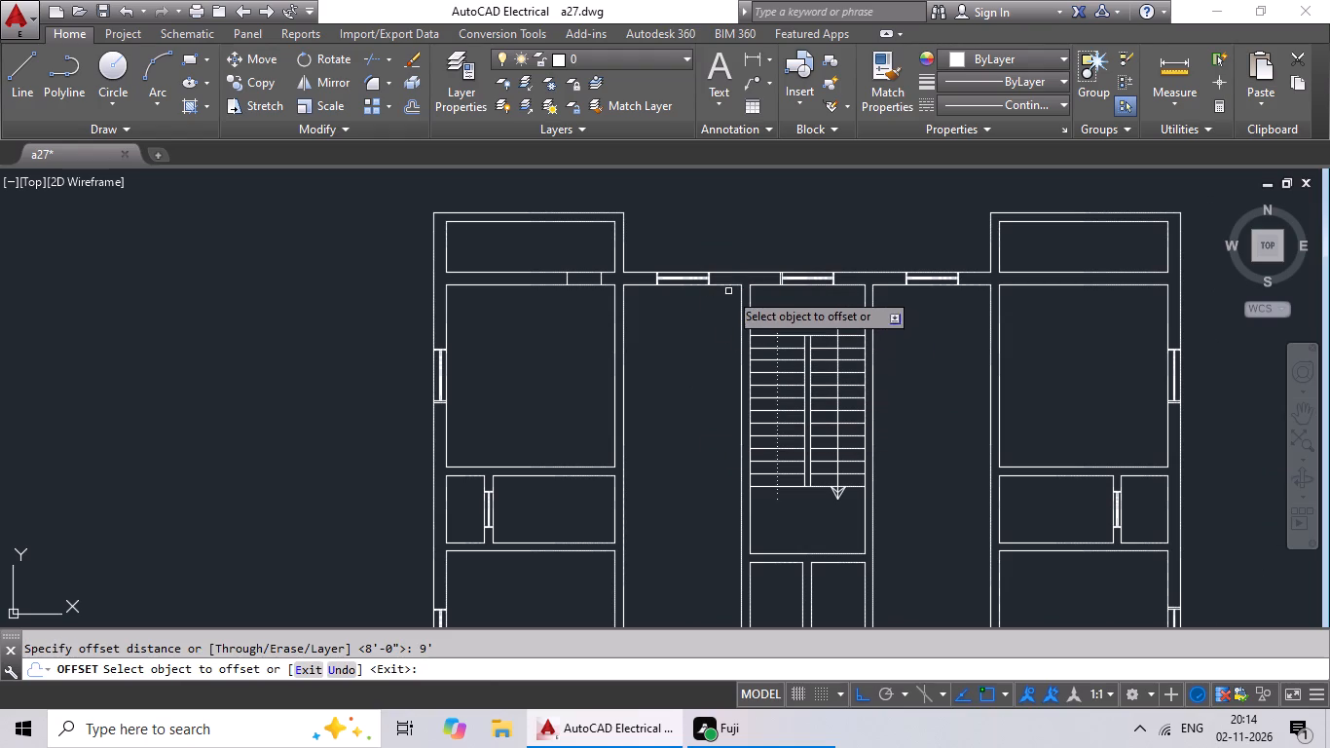
{"action": "left_click", "coordinate": [728, 285]}
{"action": "left_click", "coordinate": [722, 306]}
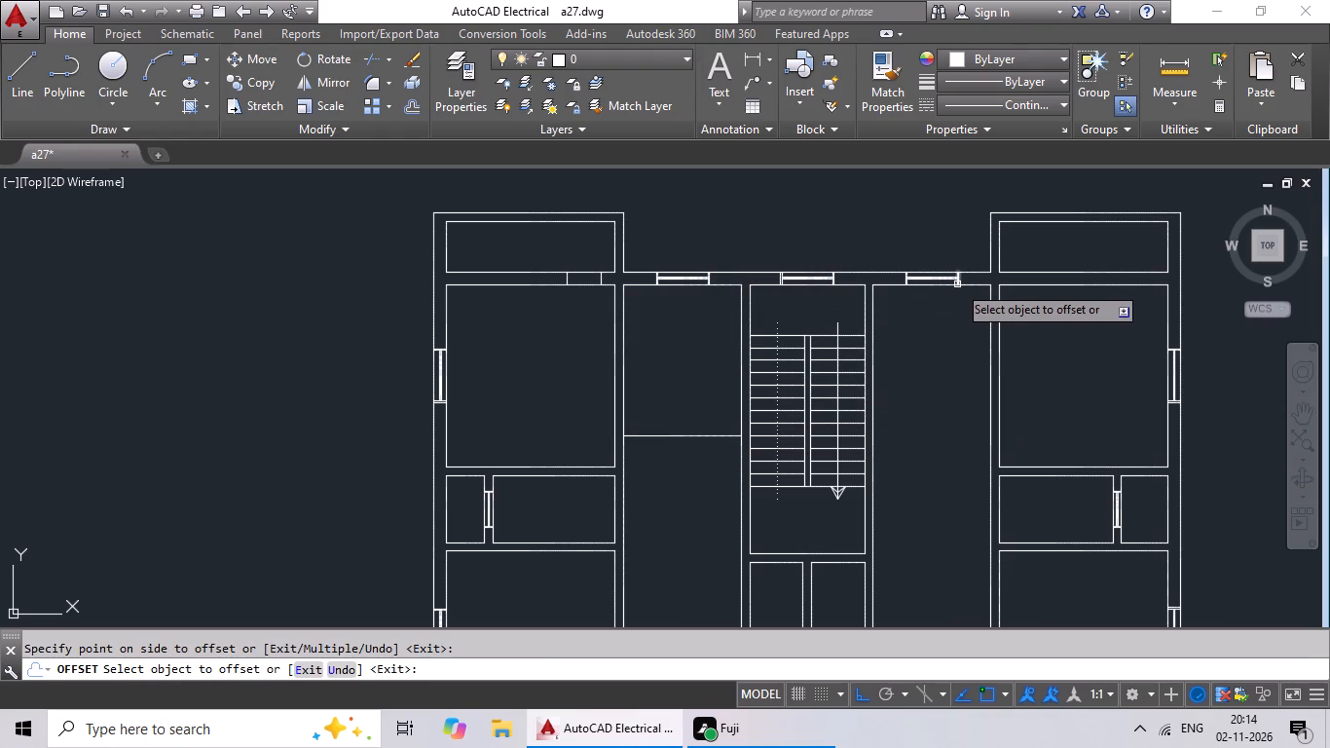
{"action": "left_click_drag", "start_coordinate": [964, 284], "coordinate": [964, 295]}
{"action": "left_click", "coordinate": [960, 328]}
{"action": "middle_click_drag", "start_coordinate": [953, 341], "coordinate": [871, 321]}
{"action": "key", "text": "Escape"}
{"action": "key", "text": "Escape"}
{"action": "key", "text": "Escape"}
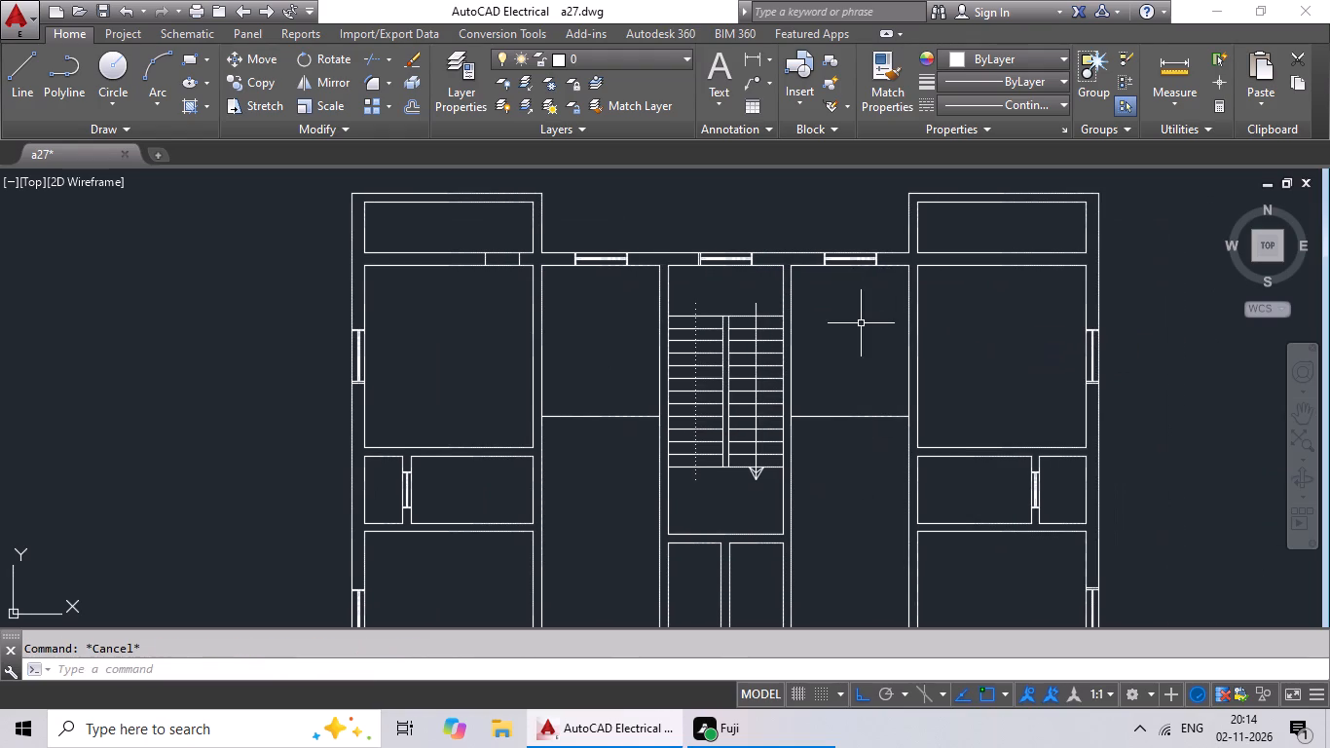
{"action": "key", "text": "Escape"}
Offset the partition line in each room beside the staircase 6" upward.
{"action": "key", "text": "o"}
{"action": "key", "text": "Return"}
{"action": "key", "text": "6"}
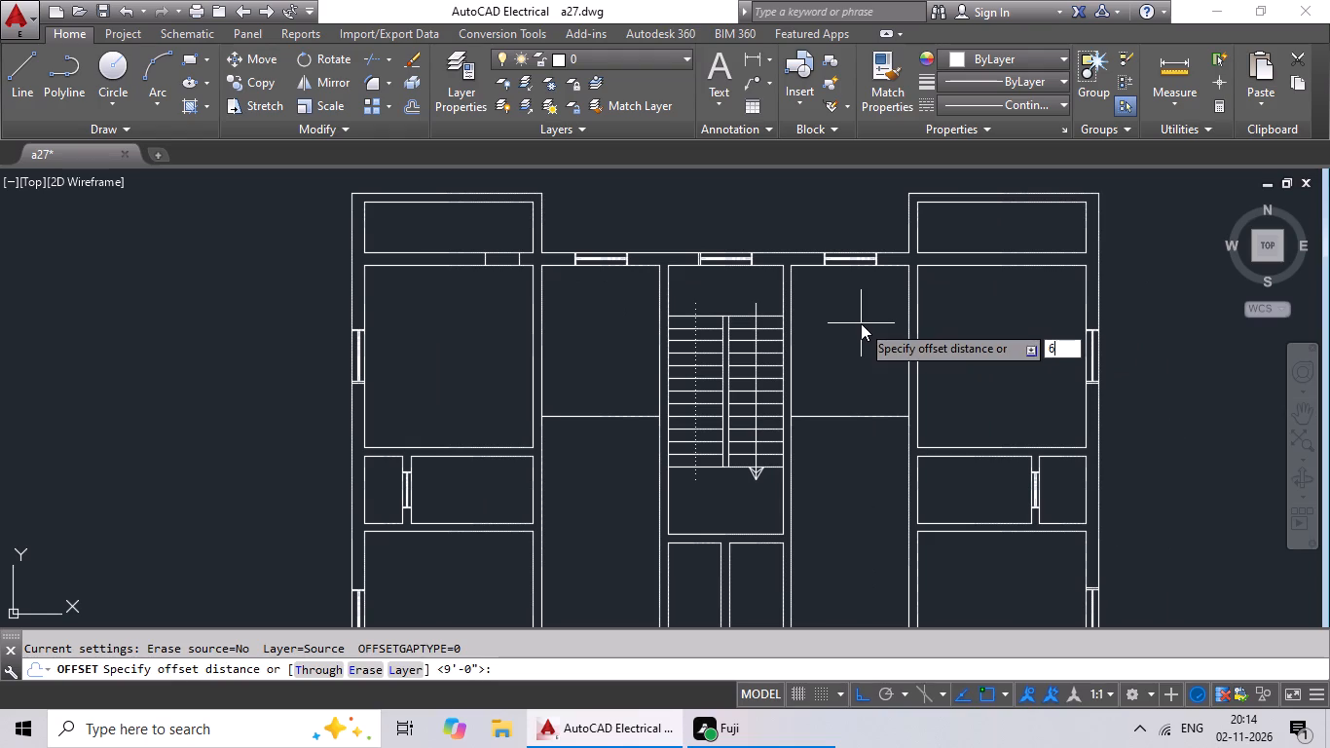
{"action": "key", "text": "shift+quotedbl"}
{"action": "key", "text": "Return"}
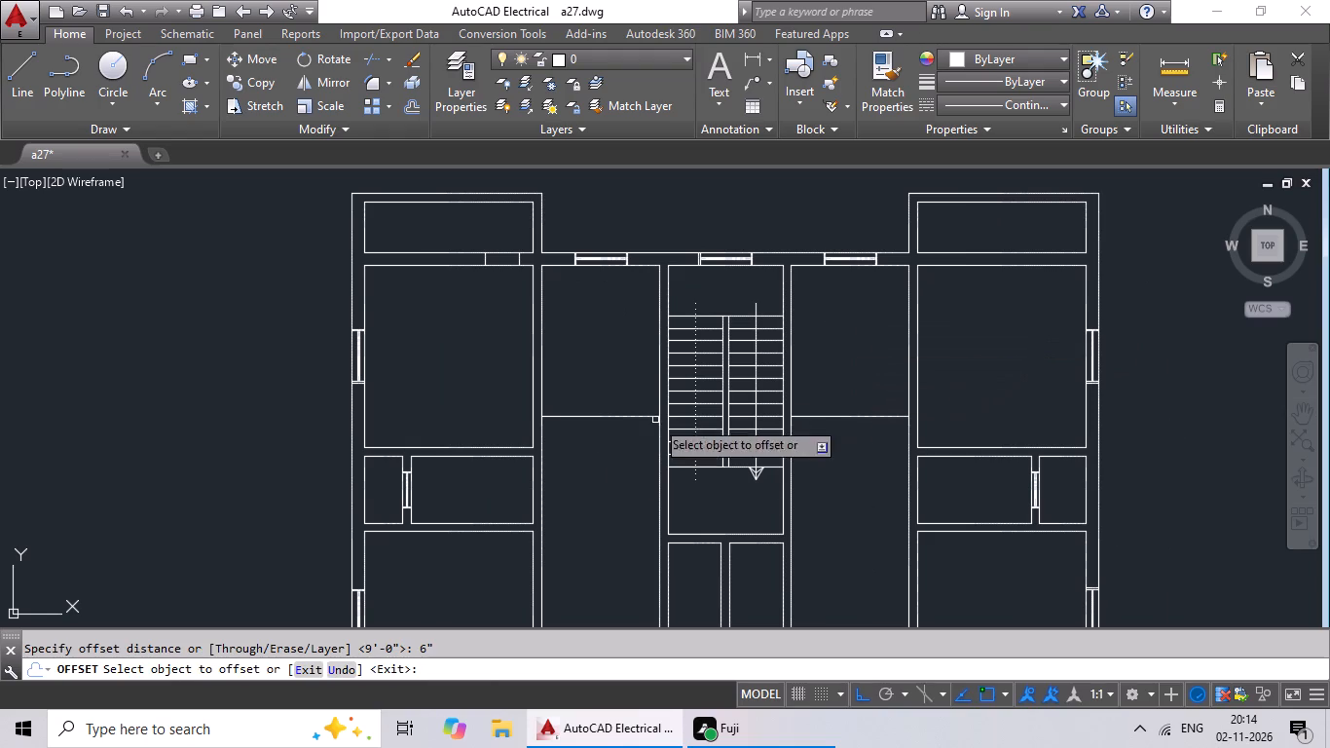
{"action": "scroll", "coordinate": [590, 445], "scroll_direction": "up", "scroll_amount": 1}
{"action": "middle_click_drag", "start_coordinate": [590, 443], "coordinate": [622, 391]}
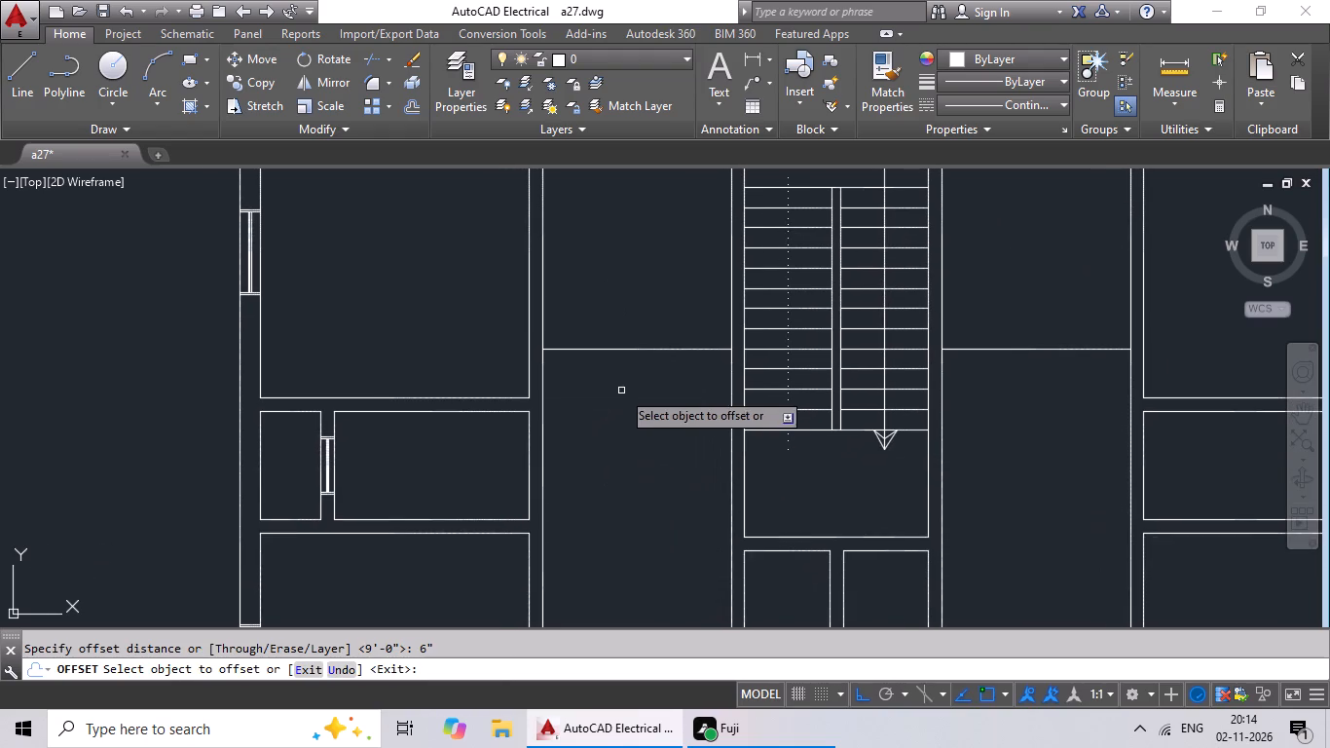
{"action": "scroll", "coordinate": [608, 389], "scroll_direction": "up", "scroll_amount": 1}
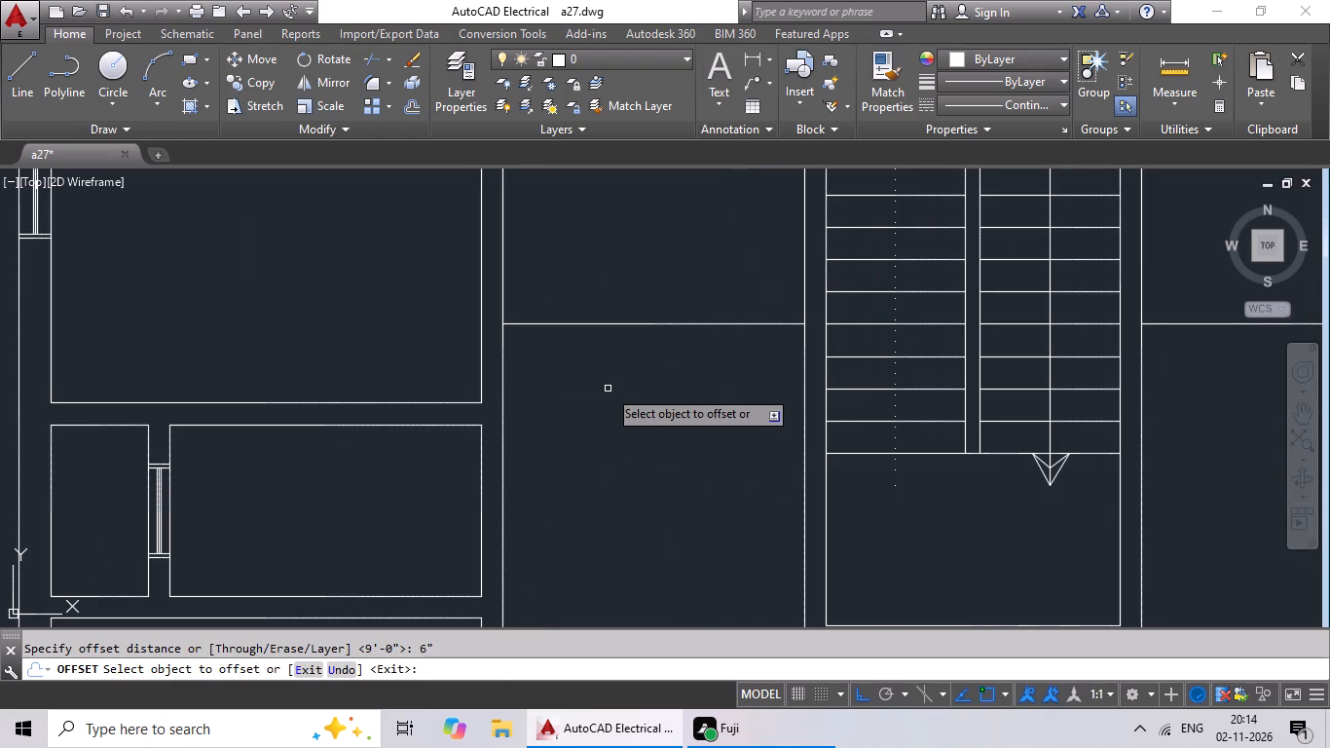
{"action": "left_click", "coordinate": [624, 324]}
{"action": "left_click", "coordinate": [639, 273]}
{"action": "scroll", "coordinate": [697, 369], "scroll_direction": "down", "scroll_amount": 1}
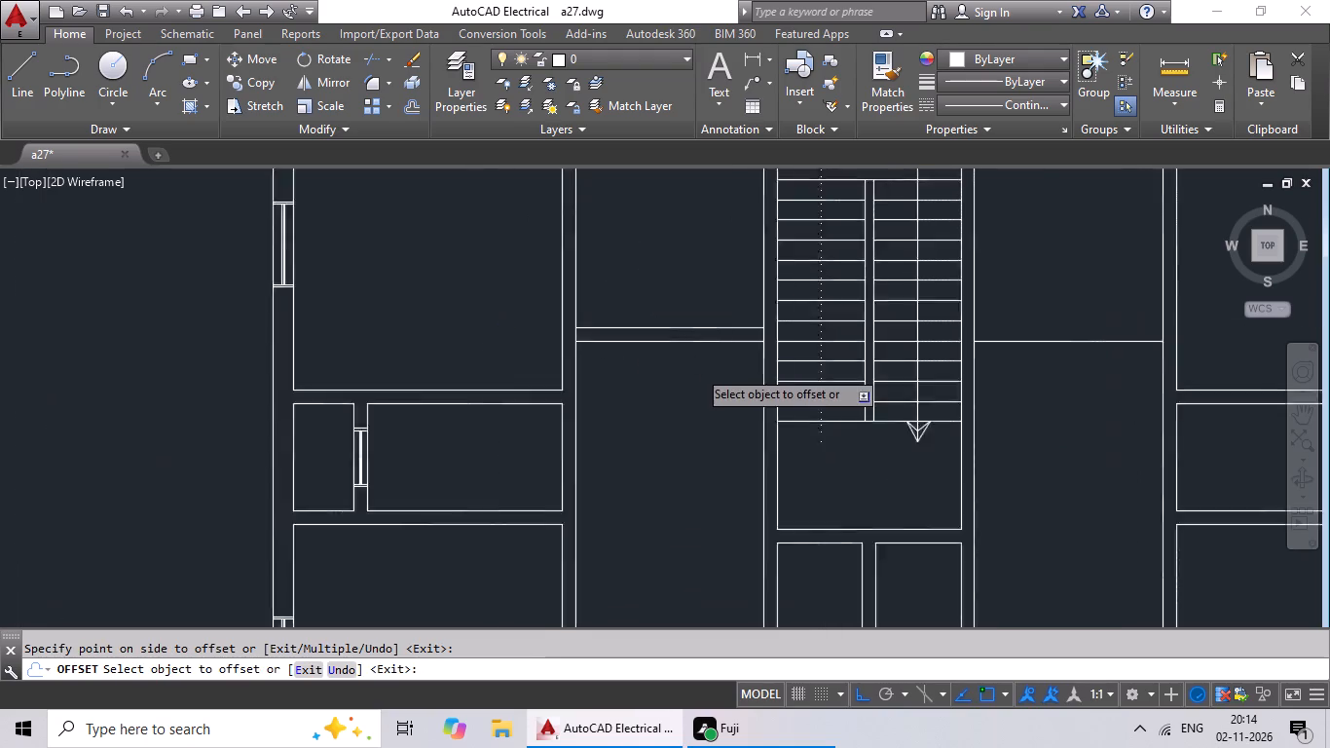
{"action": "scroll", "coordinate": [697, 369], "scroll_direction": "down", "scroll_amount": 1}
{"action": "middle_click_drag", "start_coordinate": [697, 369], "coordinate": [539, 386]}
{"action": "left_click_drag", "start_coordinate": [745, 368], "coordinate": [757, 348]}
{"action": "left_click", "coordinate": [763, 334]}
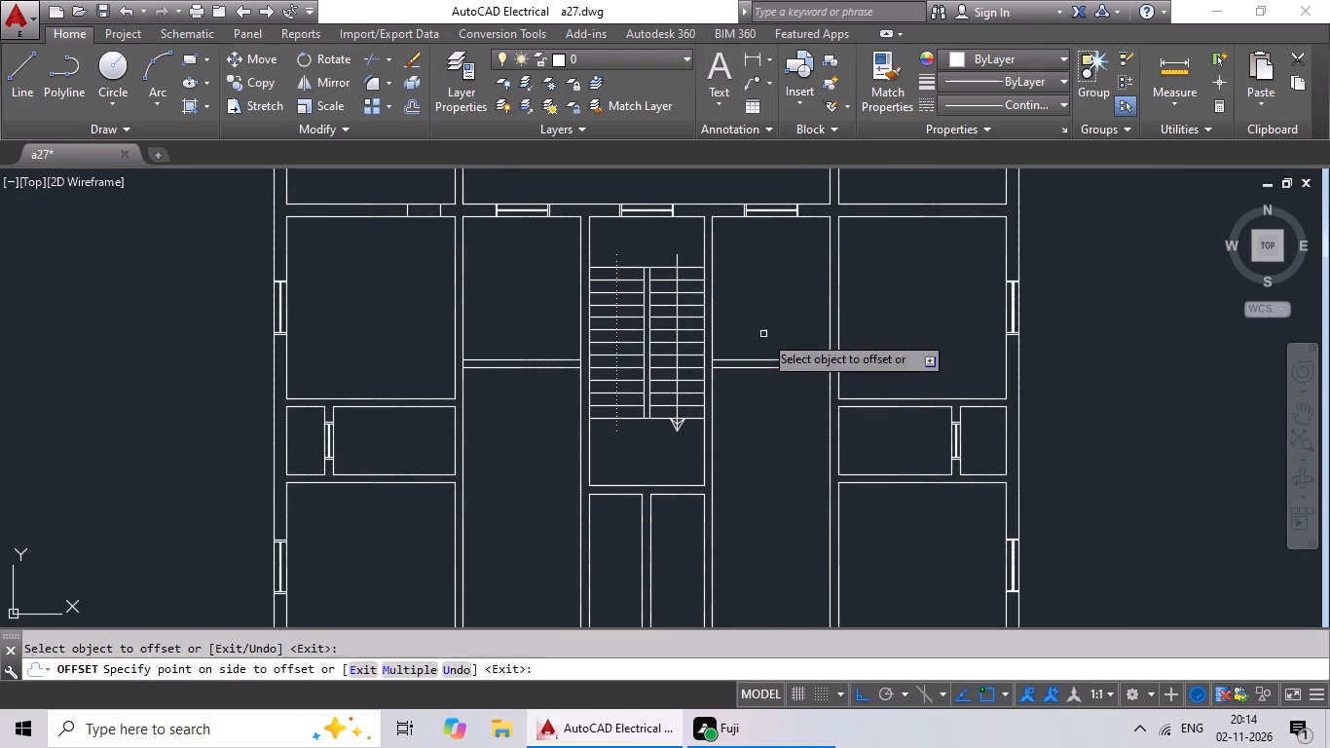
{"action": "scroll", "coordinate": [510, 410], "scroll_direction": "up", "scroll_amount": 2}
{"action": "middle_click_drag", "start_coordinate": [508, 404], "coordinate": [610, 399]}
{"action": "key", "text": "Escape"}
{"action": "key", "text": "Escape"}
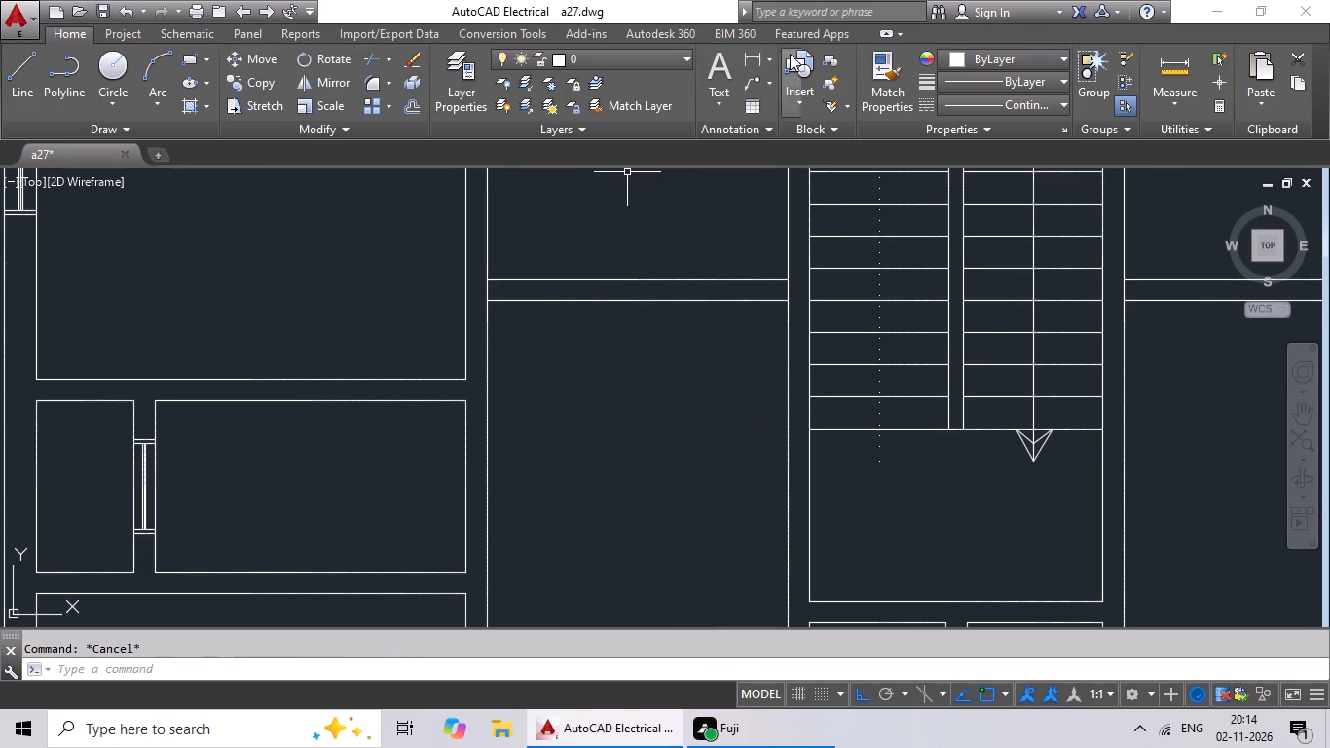
Measure the vertical distance from the left bedroom's bottom wall line to the adjacent partition's lower line with a linear dimension.
{"action": "left_click", "coordinate": [754, 62]}
{"action": "scroll", "coordinate": [481, 356], "scroll_direction": "up", "scroll_amount": 3}
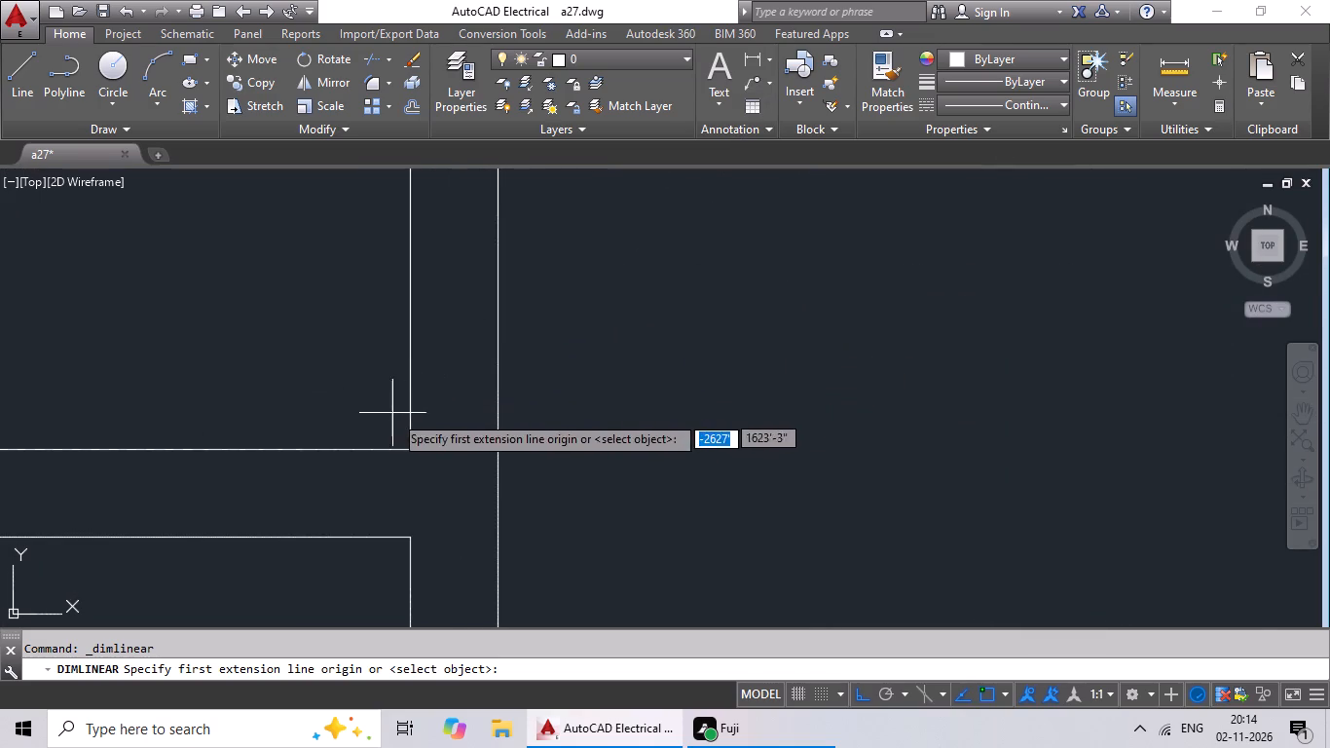
{"action": "left_click", "coordinate": [499, 449]}
{"action": "scroll", "coordinate": [539, 380], "scroll_direction": "down", "scroll_amount": 2}
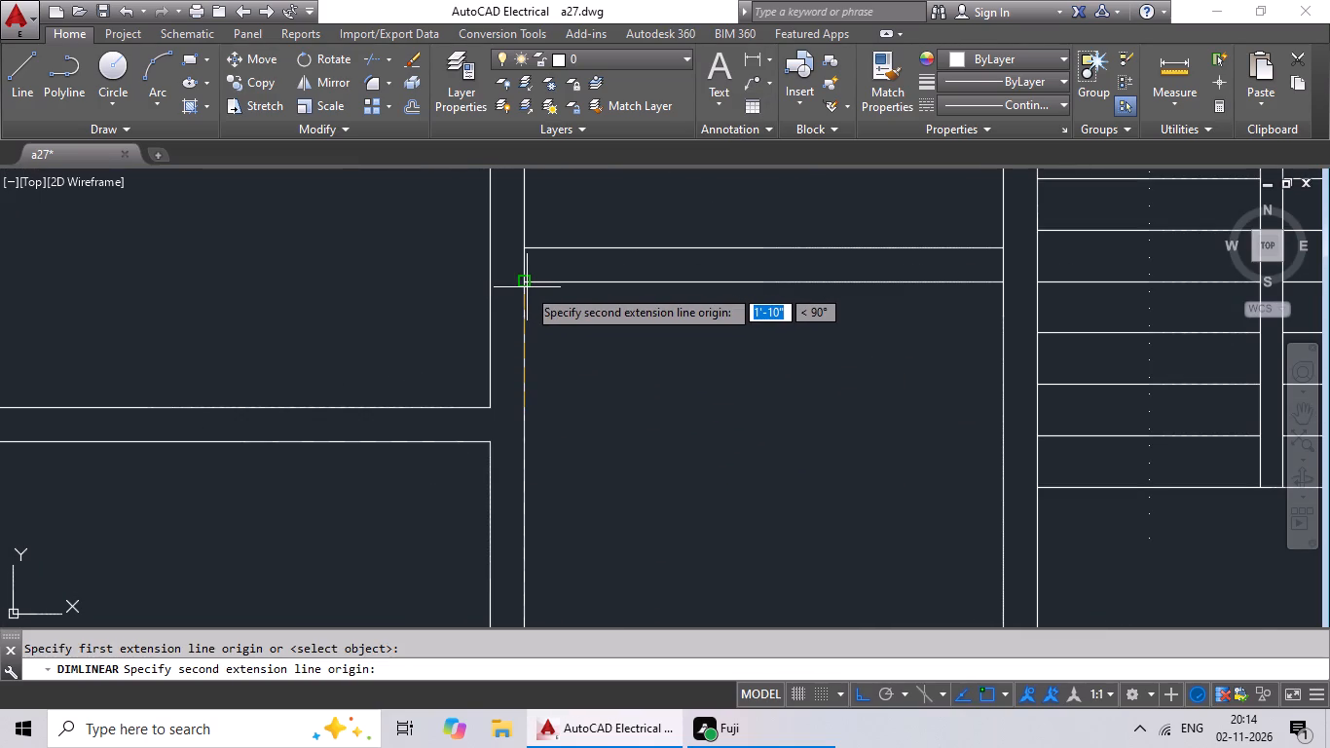
{"action": "left_click", "coordinate": [527, 283]}
{"action": "key", "text": "Escape"}
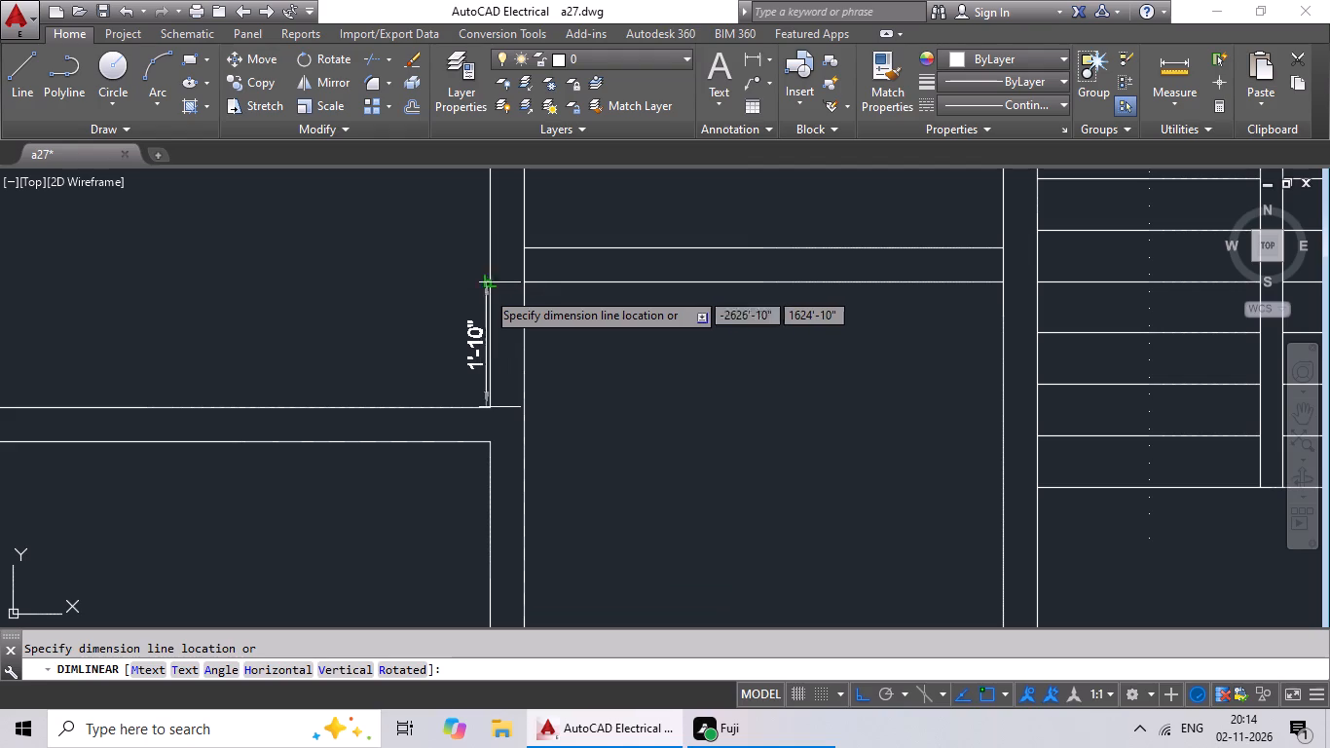
Examine the floor plan around the staircase and the partitions in the rooms beside it.
{"action": "scroll", "coordinate": [499, 311], "scroll_direction": "down", "scroll_amount": 3}
{"action": "middle_click_drag", "start_coordinate": [532, 356], "coordinate": [472, 419]}
{"action": "scroll", "coordinate": [503, 408], "scroll_direction": "down", "scroll_amount": 2}
{"action": "middle_click_drag", "start_coordinate": [482, 424], "coordinate": [421, 459]}
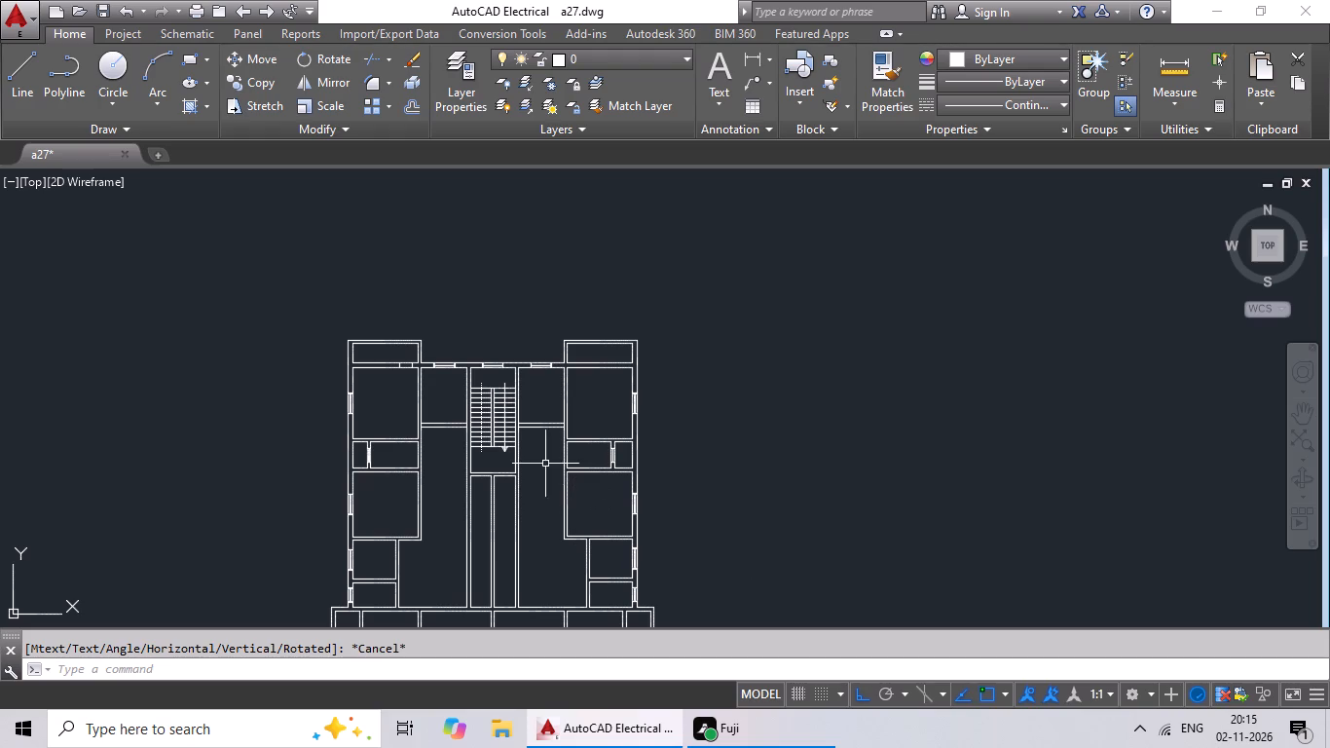
{"action": "scroll", "coordinate": [435, 420], "scroll_direction": "up", "scroll_amount": 3}
{"action": "middle_click_drag", "start_coordinate": [418, 543], "coordinate": [528, 464]}
{"action": "scroll", "coordinate": [529, 464], "scroll_direction": "down", "scroll_amount": 1}
{"action": "middle_click_drag", "start_coordinate": [529, 468], "coordinate": [524, 474]}
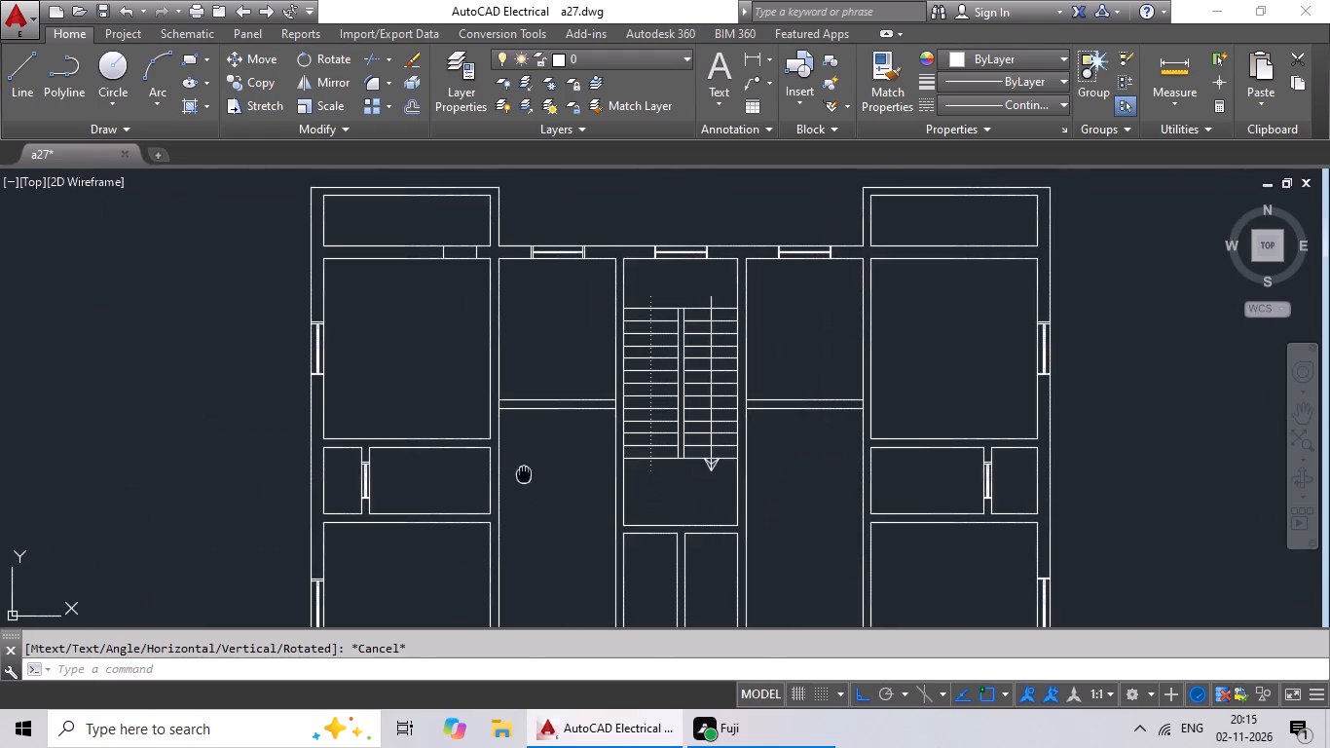
{"action": "middle_click_drag", "start_coordinate": [524, 474], "coordinate": [509, 494]}
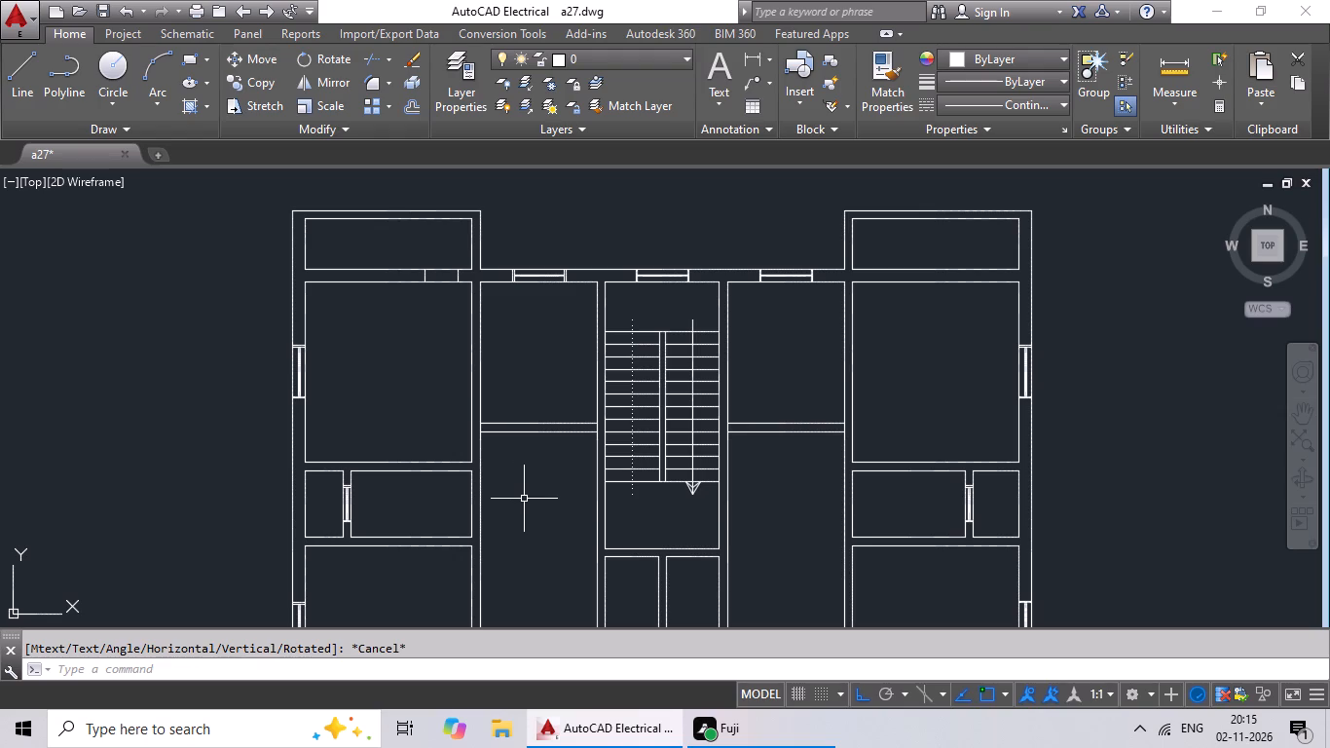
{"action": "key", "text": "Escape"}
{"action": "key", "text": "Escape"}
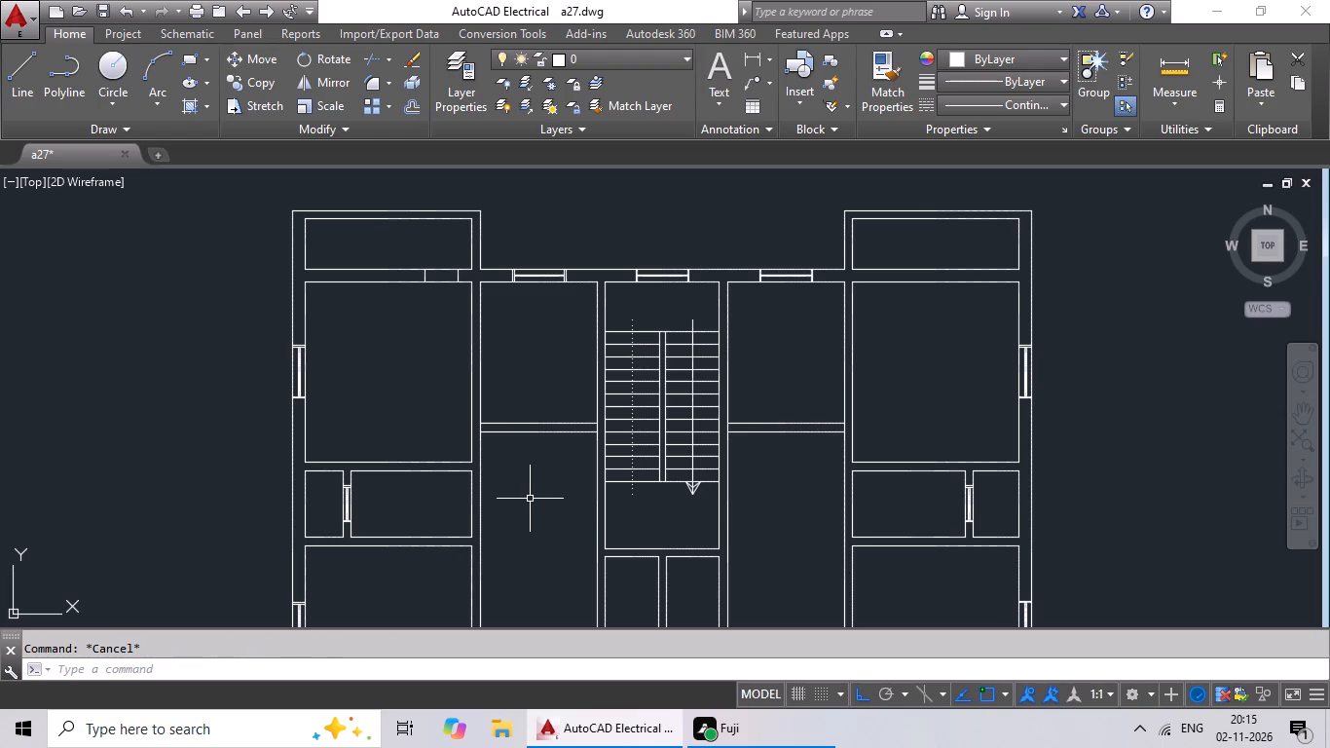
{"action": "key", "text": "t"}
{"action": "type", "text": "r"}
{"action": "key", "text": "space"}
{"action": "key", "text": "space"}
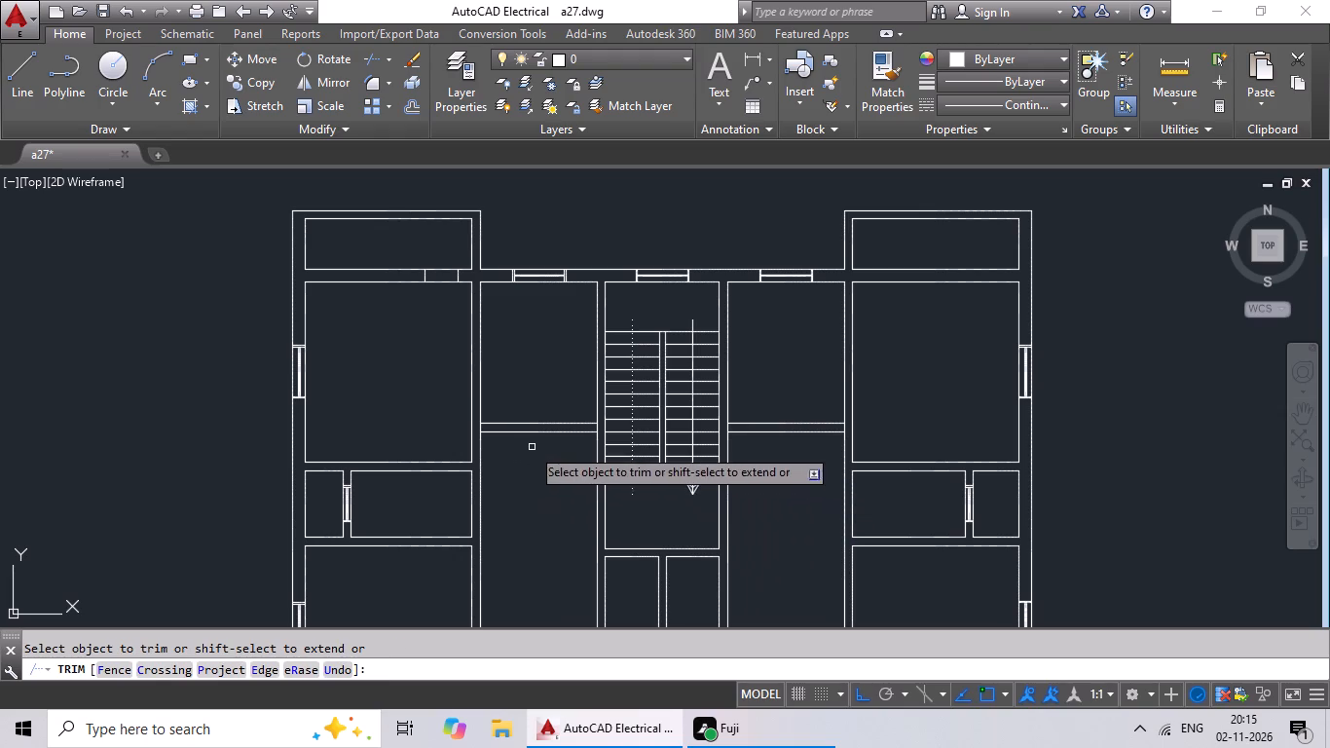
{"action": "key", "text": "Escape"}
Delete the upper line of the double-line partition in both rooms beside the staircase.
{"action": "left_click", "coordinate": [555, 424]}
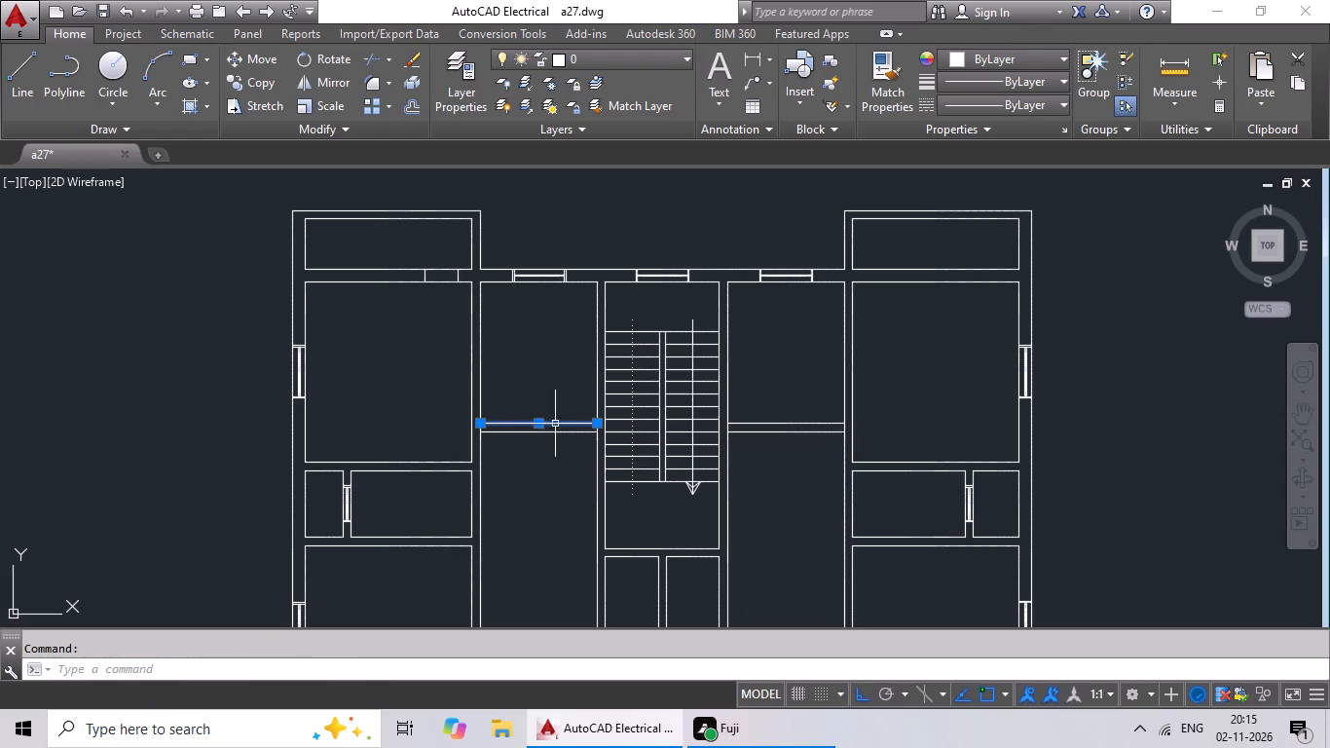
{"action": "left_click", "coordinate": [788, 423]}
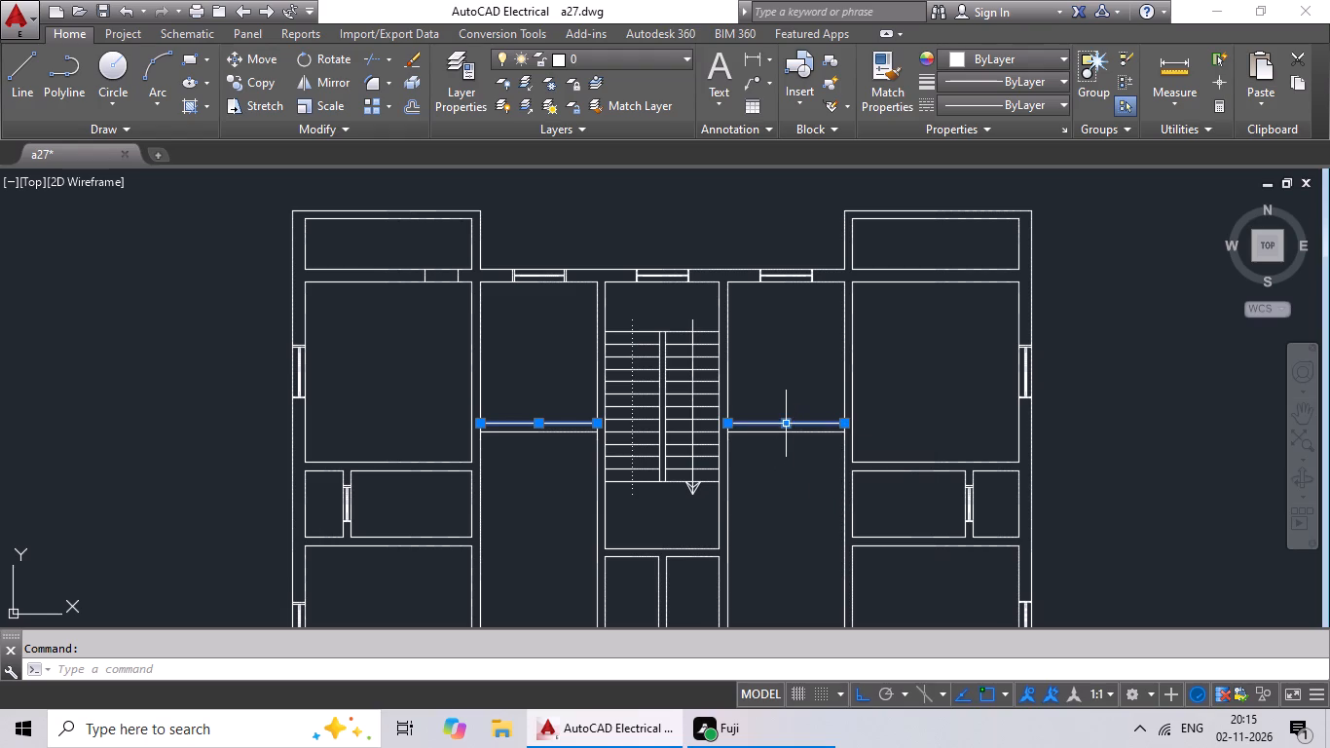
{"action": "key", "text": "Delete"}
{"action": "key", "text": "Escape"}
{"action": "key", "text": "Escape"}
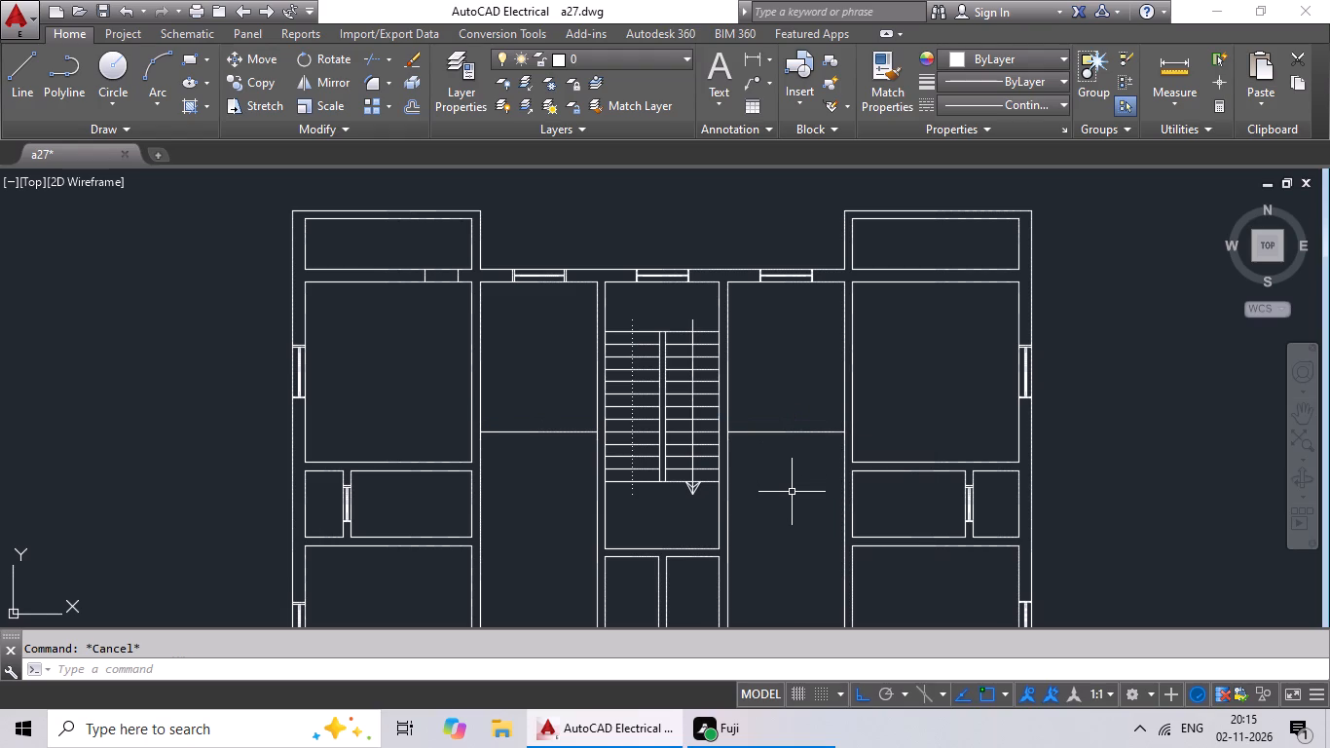
Offset the partition line in each room beside the staircase 6" downward to form the wall thickness.
{"action": "key", "text": "o"}
{"action": "key", "text": "Return"}
{"action": "key", "text": "6"}
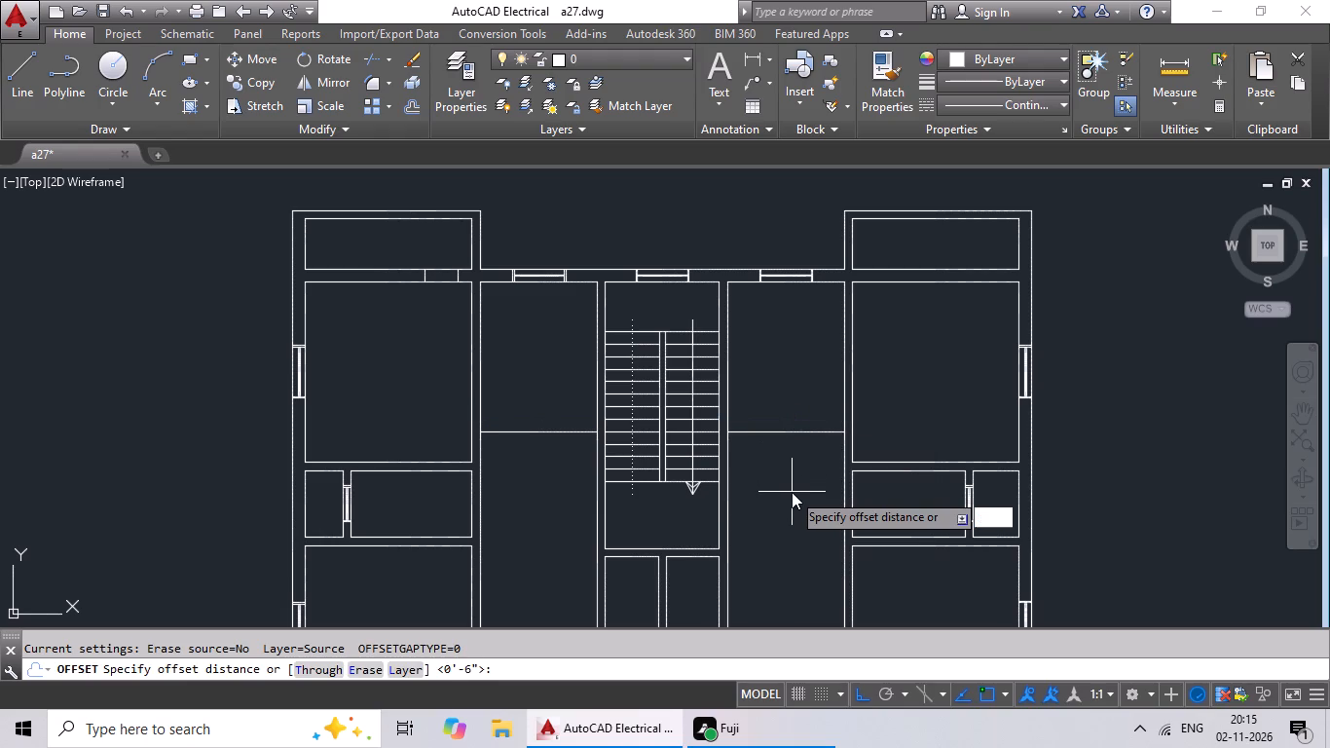
{"action": "key", "text": "shift+quotedbl"}
{"action": "key", "text": "Return"}
{"action": "scroll", "coordinate": [505, 427], "scroll_direction": "up", "scroll_amount": 3}
{"action": "left_click_drag", "start_coordinate": [495, 458], "coordinate": [485, 485]}
{"action": "left_click", "coordinate": [475, 508]}
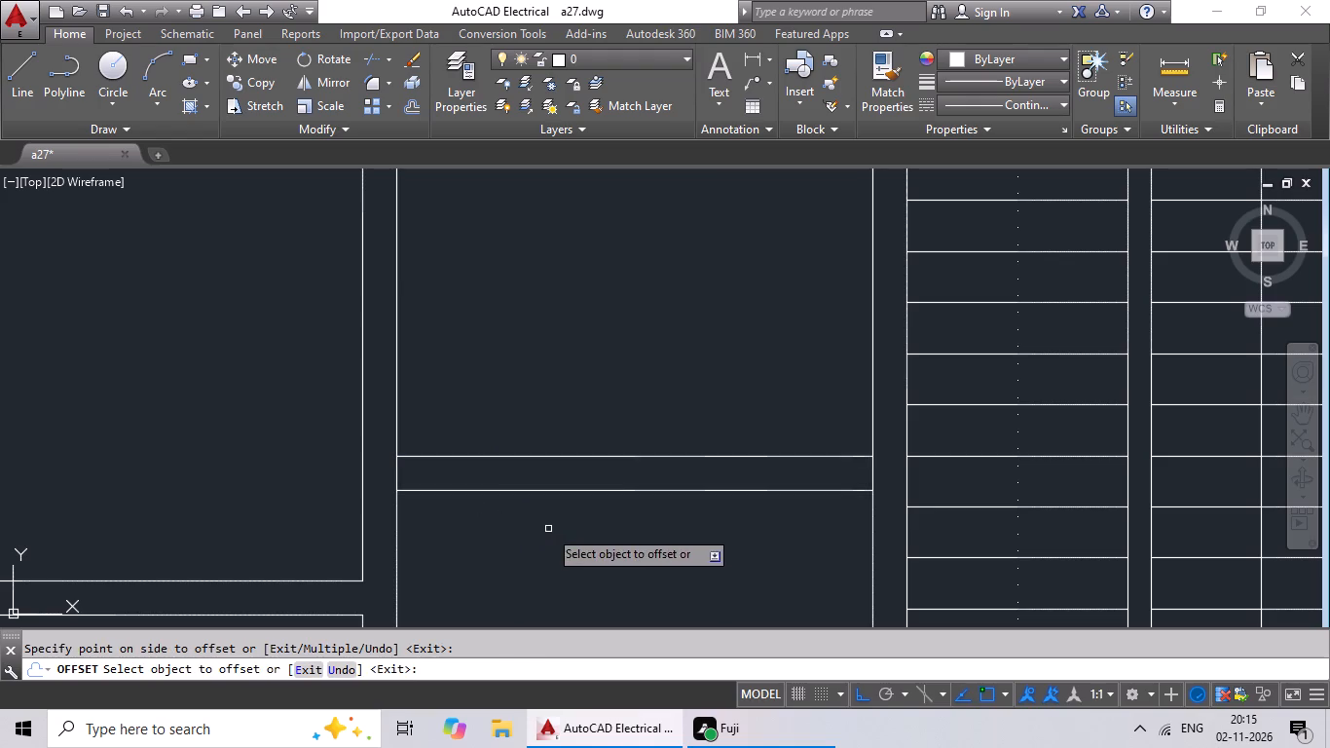
{"action": "middle_click_drag", "start_coordinate": [507, 524], "coordinate": [241, 453]}
{"action": "left_click_drag", "start_coordinate": [1171, 384], "coordinate": [1173, 386]}
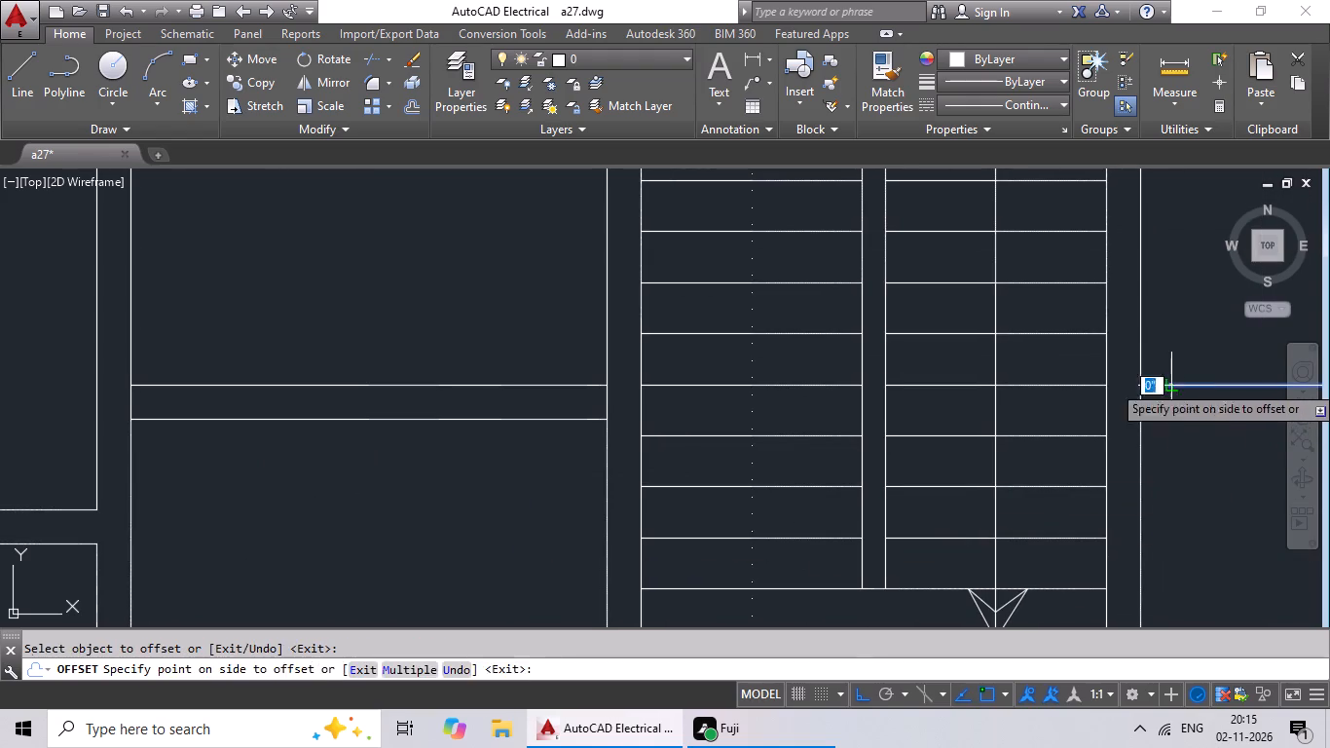
{"action": "left_click_drag", "start_coordinate": [1173, 386], "coordinate": [1176, 404]}
{"action": "left_click", "coordinate": [1174, 444]}
{"action": "scroll", "coordinate": [1174, 444], "scroll_direction": "down", "scroll_amount": 4}
{"action": "key", "text": "Escape"}
{"action": "key", "text": "Escape"}
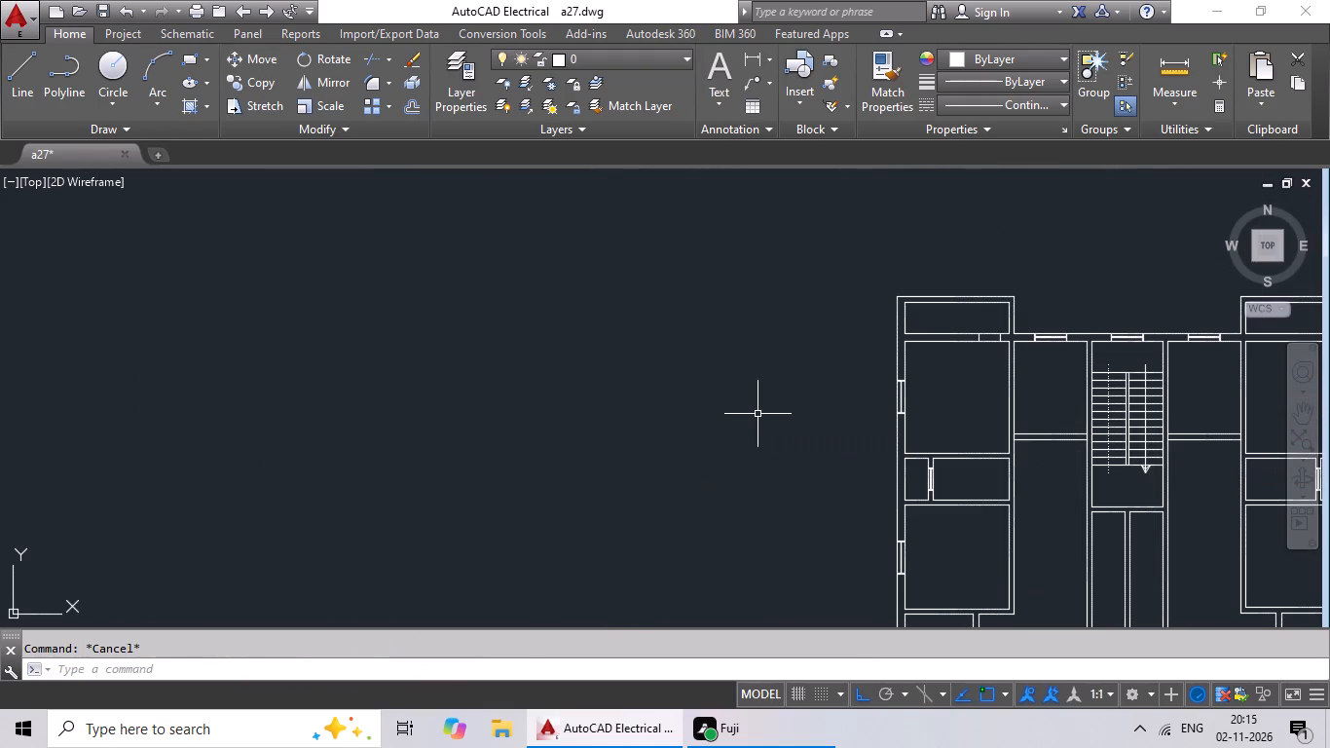
Trim the wall lines between the two partition faces at both ends of the partition in the room left of the staircase.
{"action": "key", "text": "t"}
{"action": "type", "text": "r"}
{"action": "key", "text": "space"}
{"action": "key", "text": "space"}
{"action": "scroll", "coordinate": [1028, 449], "scroll_direction": "up", "scroll_amount": 1}
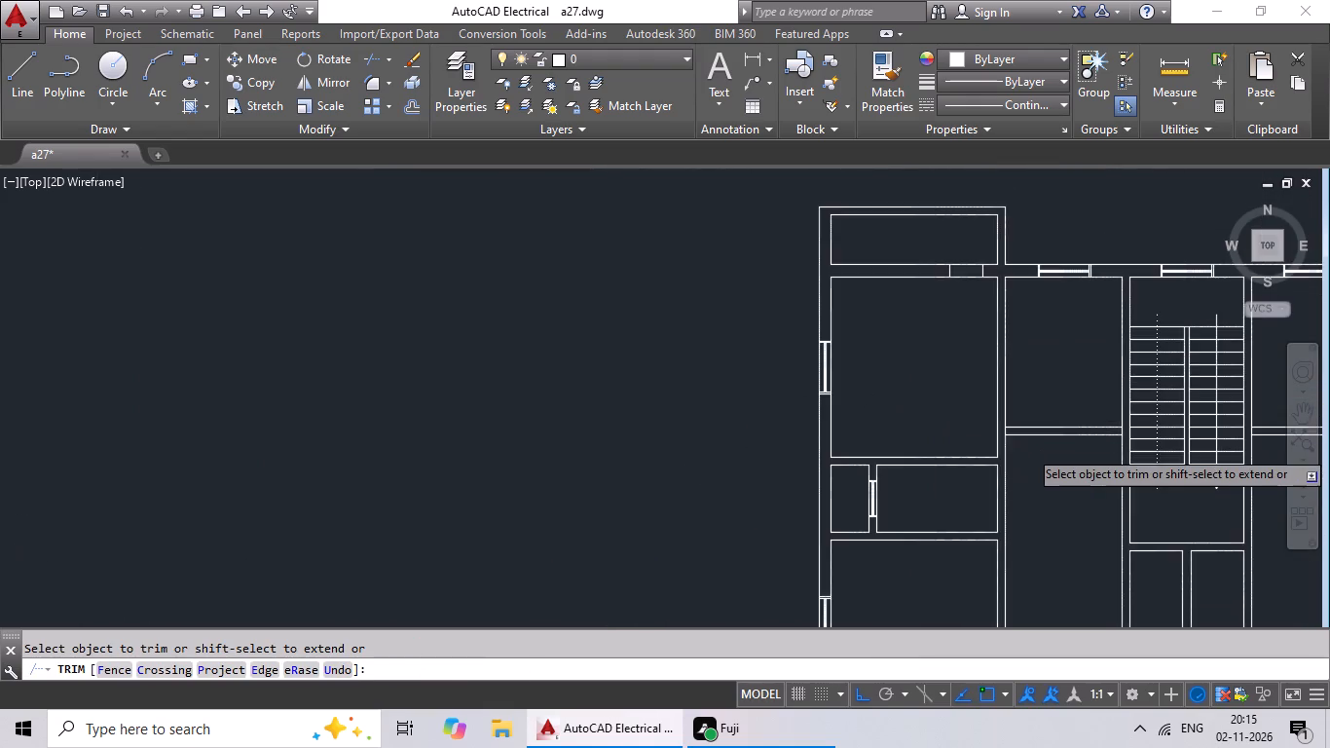
{"action": "scroll", "coordinate": [1018, 442], "scroll_direction": "up", "scroll_amount": 4}
{"action": "left_click_drag", "start_coordinate": [996, 371], "coordinate": [930, 393]}
{"action": "left_click", "coordinate": [930, 393]}
{"action": "scroll", "coordinate": [999, 430], "scroll_direction": "down", "scroll_amount": 4}
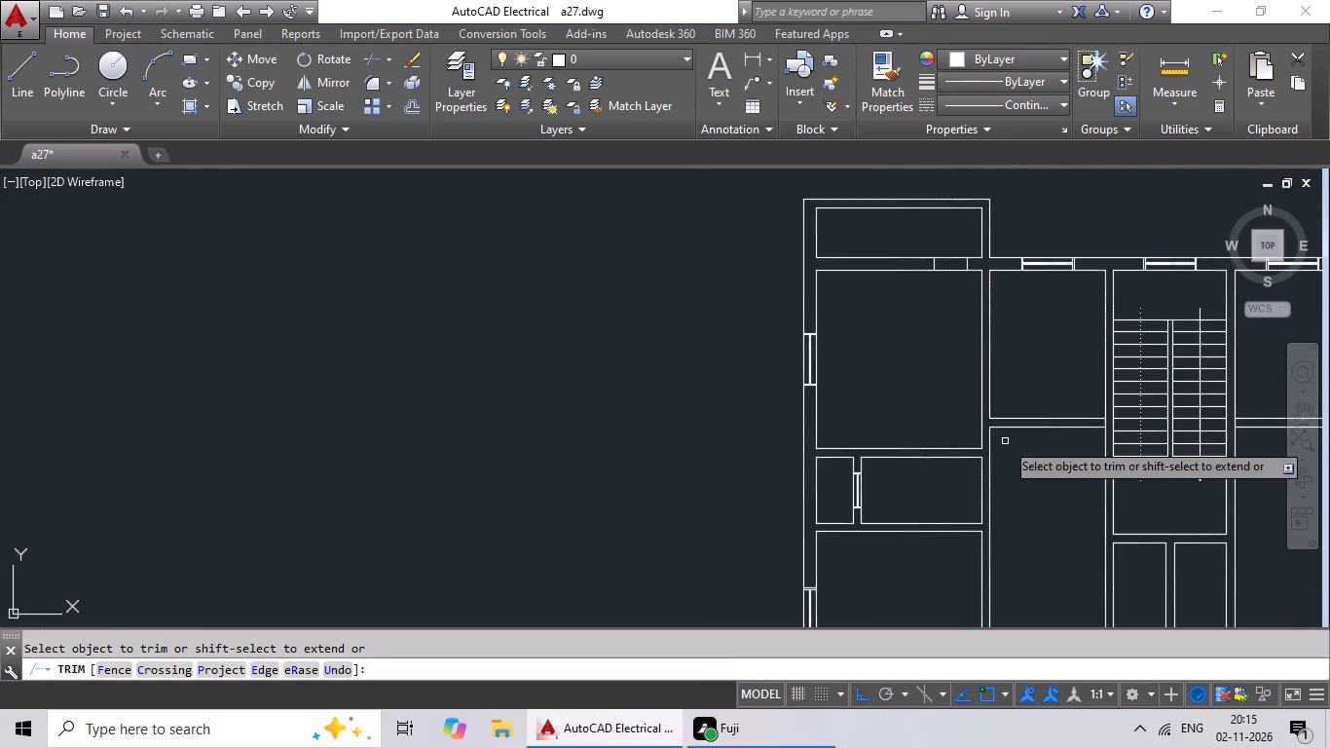
{"action": "middle_click_drag", "start_coordinate": [979, 441], "coordinate": [763, 419]}
{"action": "scroll", "coordinate": [898, 394], "scroll_direction": "up", "scroll_amount": 5}
{"action": "left_click_drag", "start_coordinate": [841, 419], "coordinate": [757, 469]}
{"action": "left_click", "coordinate": [764, 464]}
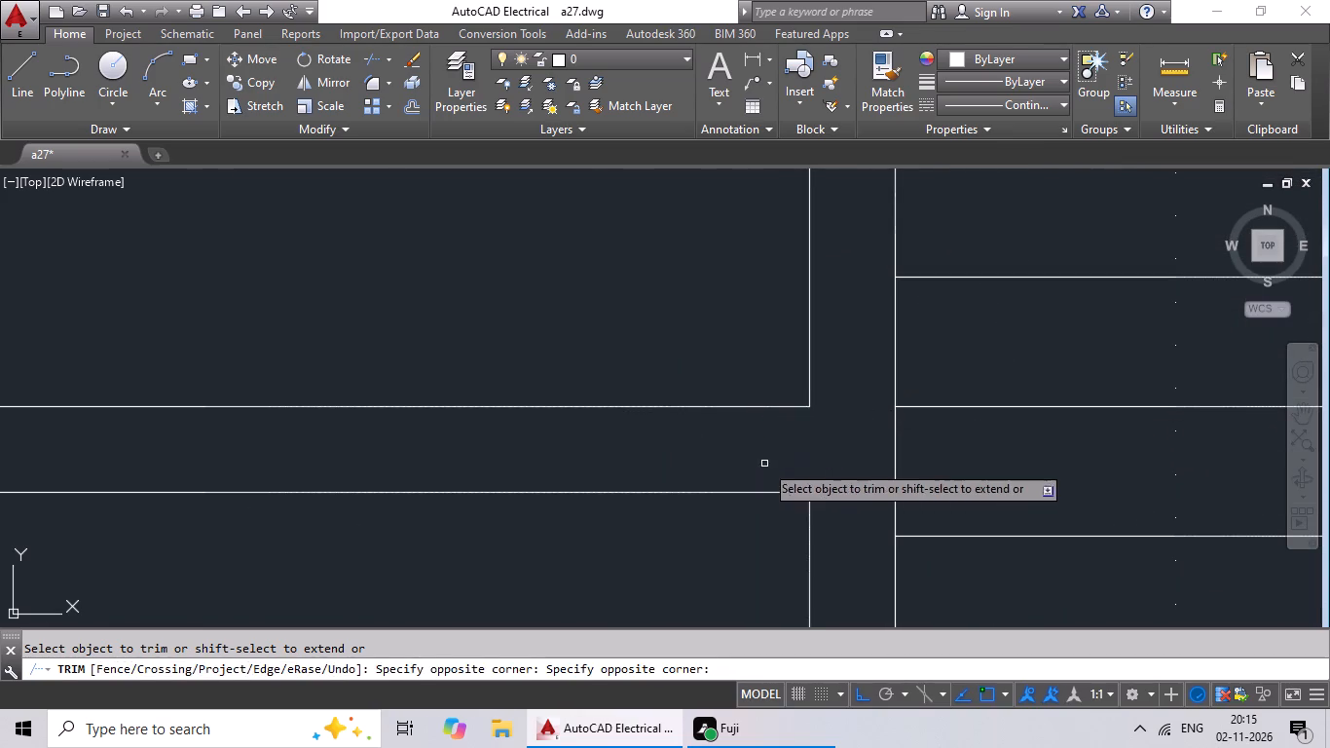
Trim the wall lines between the two partition faces at both ends of the partition in the room right of the staircase.
{"action": "scroll", "coordinate": [800, 457], "scroll_direction": "down", "scroll_amount": 4}
{"action": "middle_click_drag", "start_coordinate": [801, 465], "coordinate": [339, 407]}
{"action": "scroll", "coordinate": [742, 395], "scroll_direction": "up", "scroll_amount": 5}
{"action": "left_click_drag", "start_coordinate": [678, 396], "coordinate": [470, 385]}
{"action": "left_click_drag", "start_coordinate": [470, 386], "coordinate": [485, 391]}
{"action": "scroll", "coordinate": [548, 406], "scroll_direction": "down", "scroll_amount": 3}
{"action": "middle_click_drag", "start_coordinate": [557, 406], "coordinate": [888, 418]}
{"action": "scroll", "coordinate": [429, 418], "scroll_direction": "up", "scroll_amount": 5}
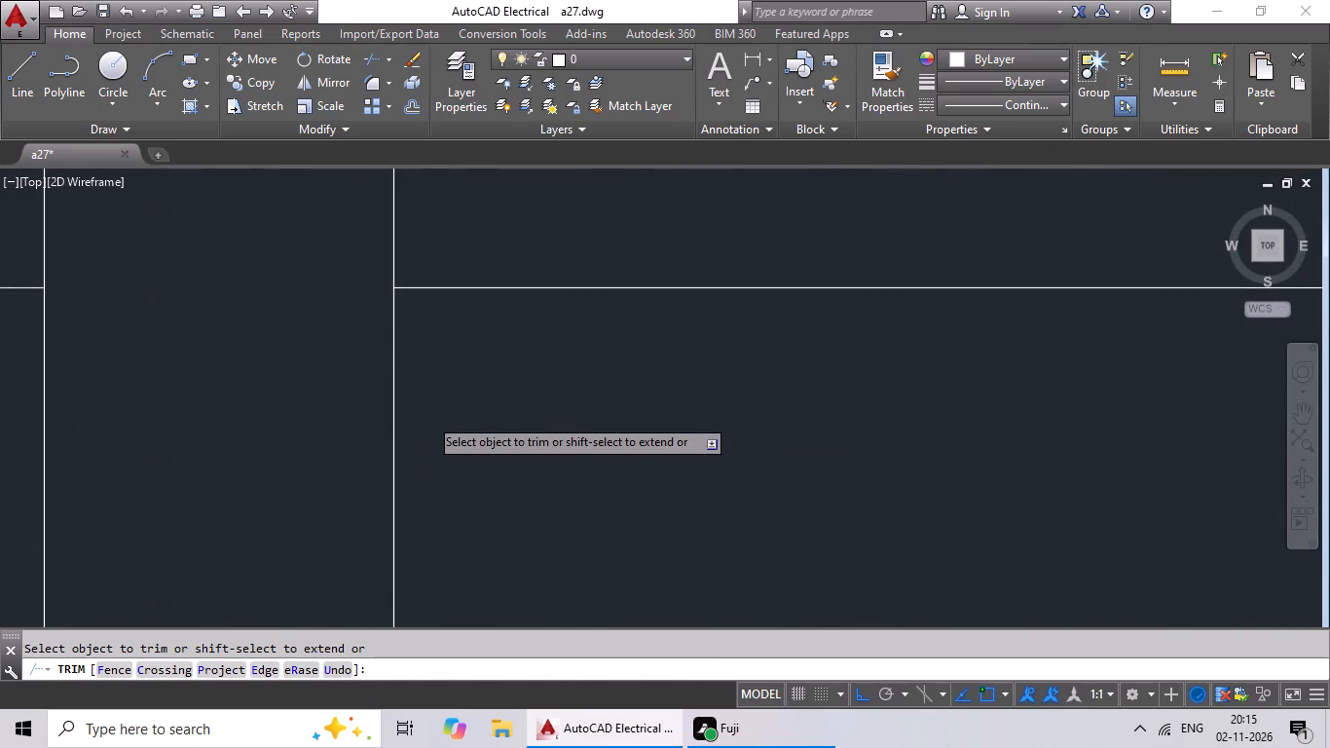
{"action": "left_click_drag", "start_coordinate": [505, 392], "coordinate": [199, 437]}
{"action": "left_click_drag", "start_coordinate": [222, 437], "coordinate": [244, 437]}
{"action": "scroll", "coordinate": [322, 425], "scroll_direction": "down", "scroll_amount": 5}
{"action": "scroll", "coordinate": [403, 463], "scroll_direction": "down", "scroll_amount": 3}
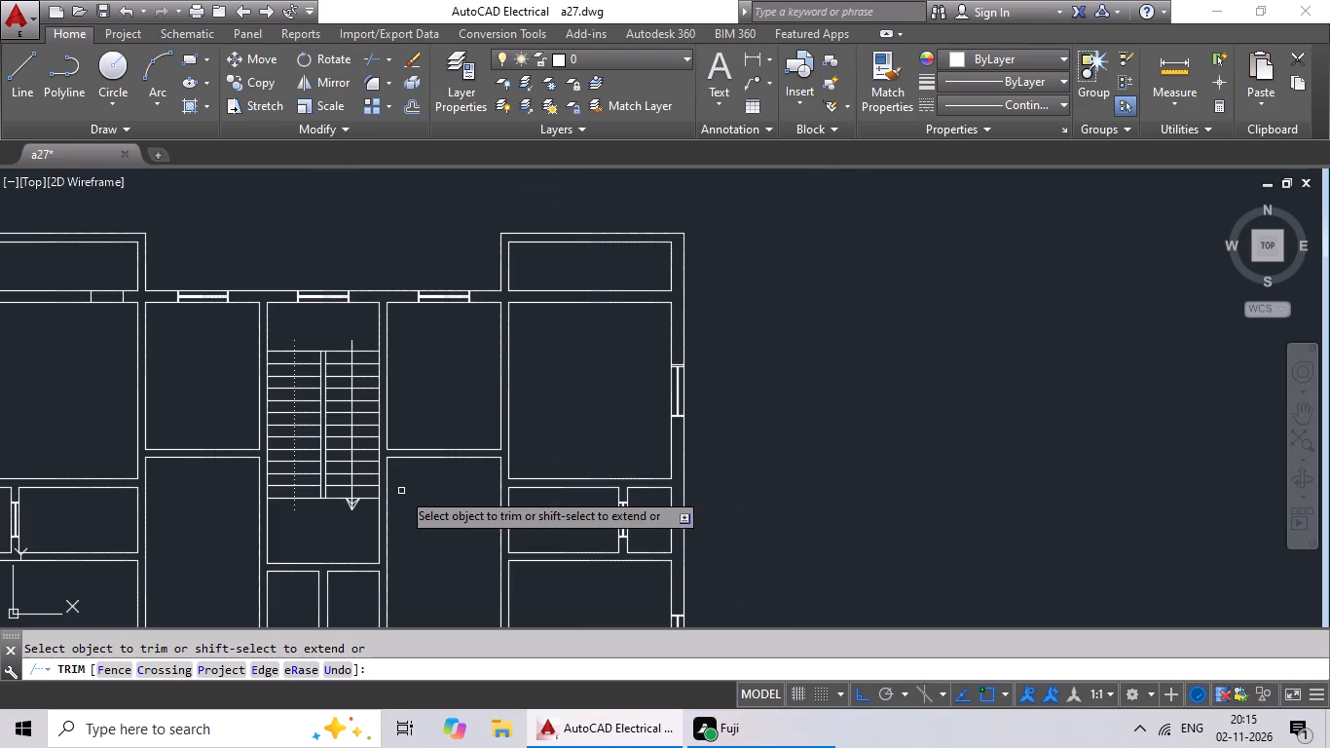
{"action": "middle_click_drag", "start_coordinate": [165, 431], "coordinate": [472, 410]}
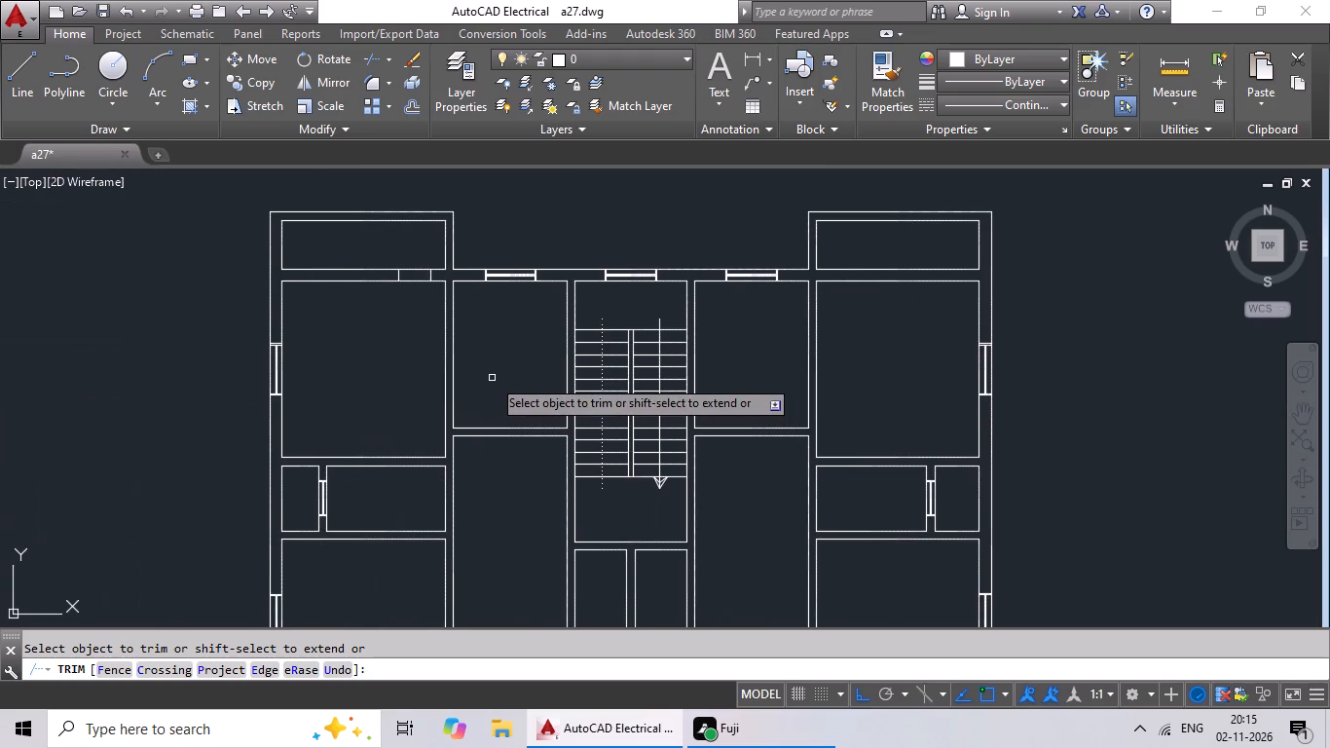
{"action": "key", "text": "Escape"}
{"action": "key", "text": "Escape"}
Draw a vertical line across the thickness of the left room's partition, near its left end.
{"action": "left_click", "coordinate": [13, 75]}
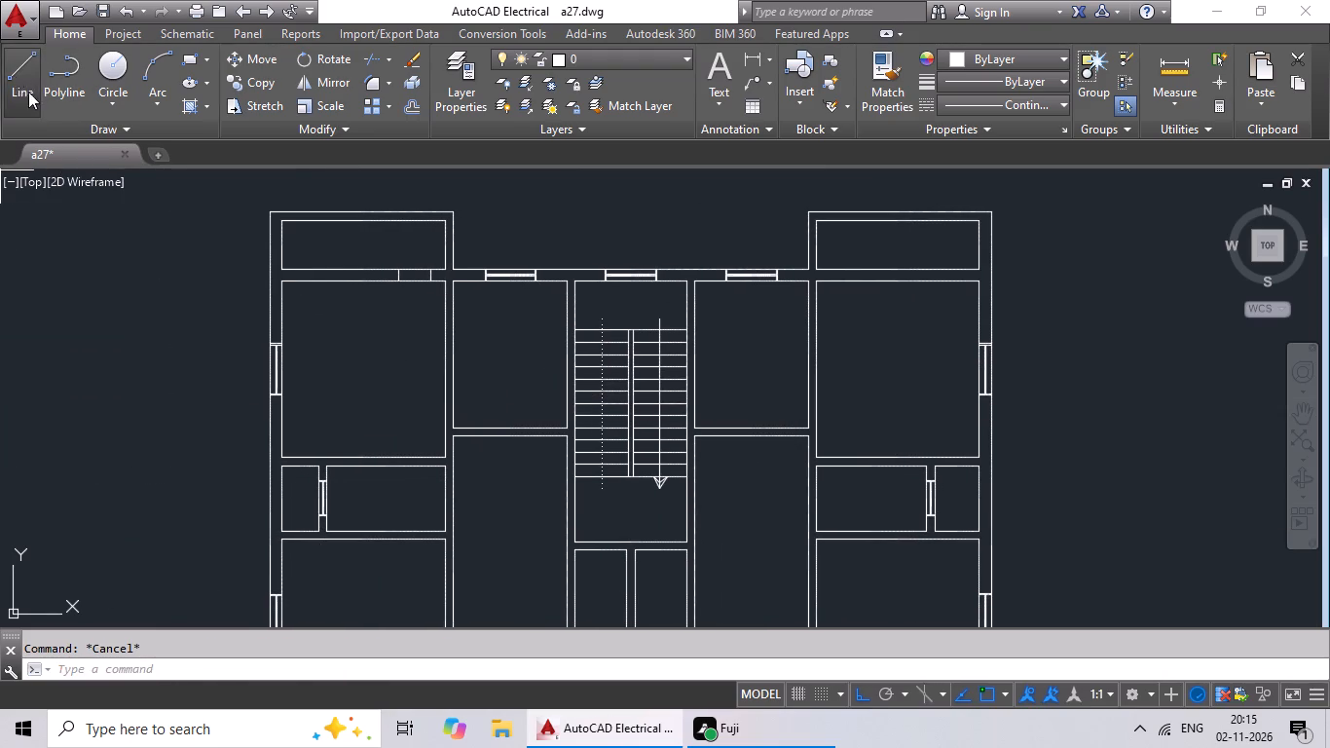
{"action": "middle_click_drag", "start_coordinate": [532, 367], "coordinate": [574, 318]}
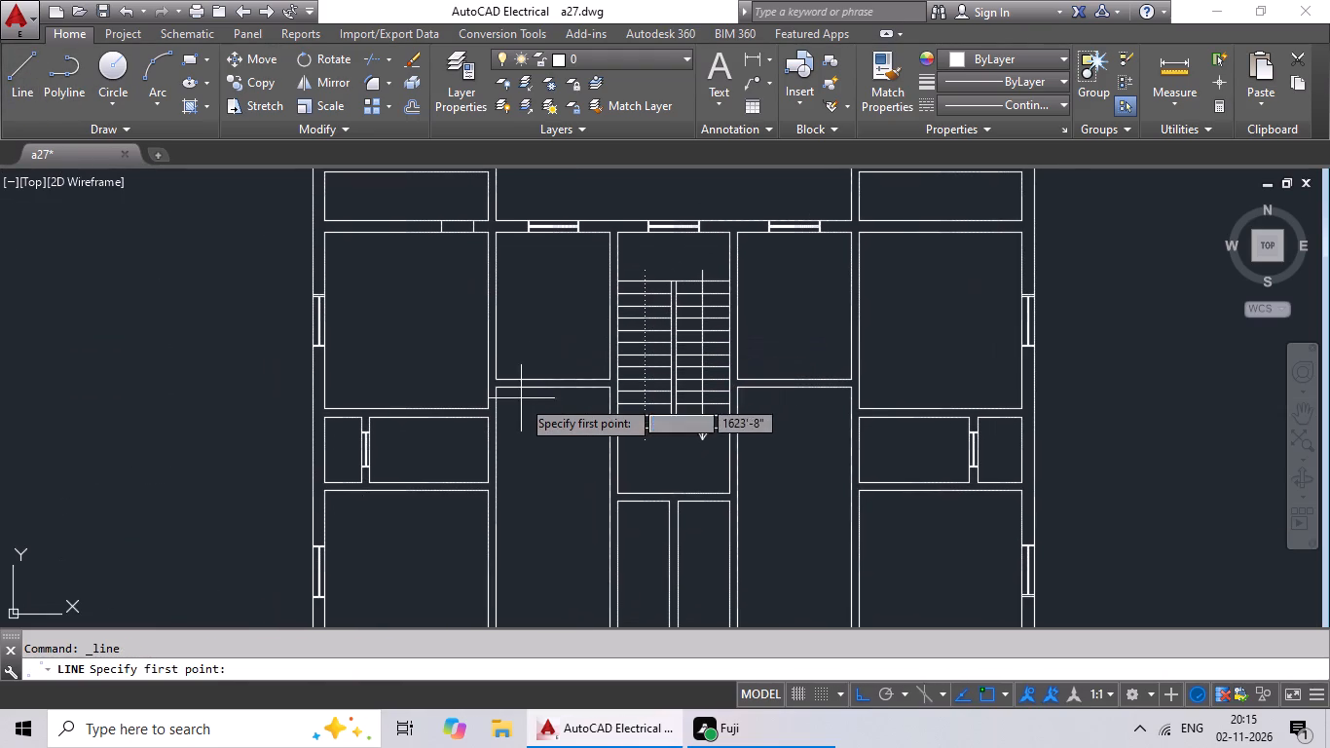
{"action": "scroll", "coordinate": [521, 398], "scroll_direction": "up", "scroll_amount": 3}
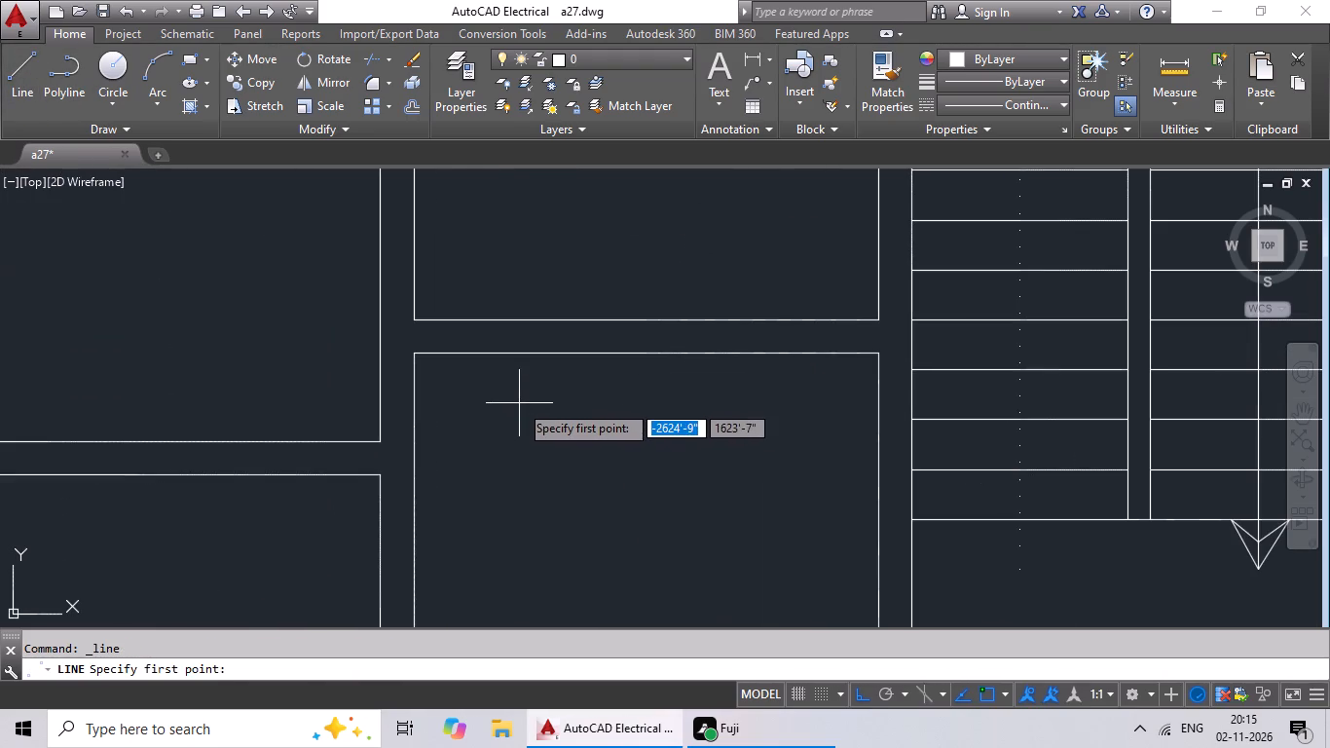
{"action": "scroll", "coordinate": [522, 399], "scroll_direction": "down", "scroll_amount": 1}
{"action": "scroll", "coordinate": [588, 356], "scroll_direction": "up", "scroll_amount": 2}
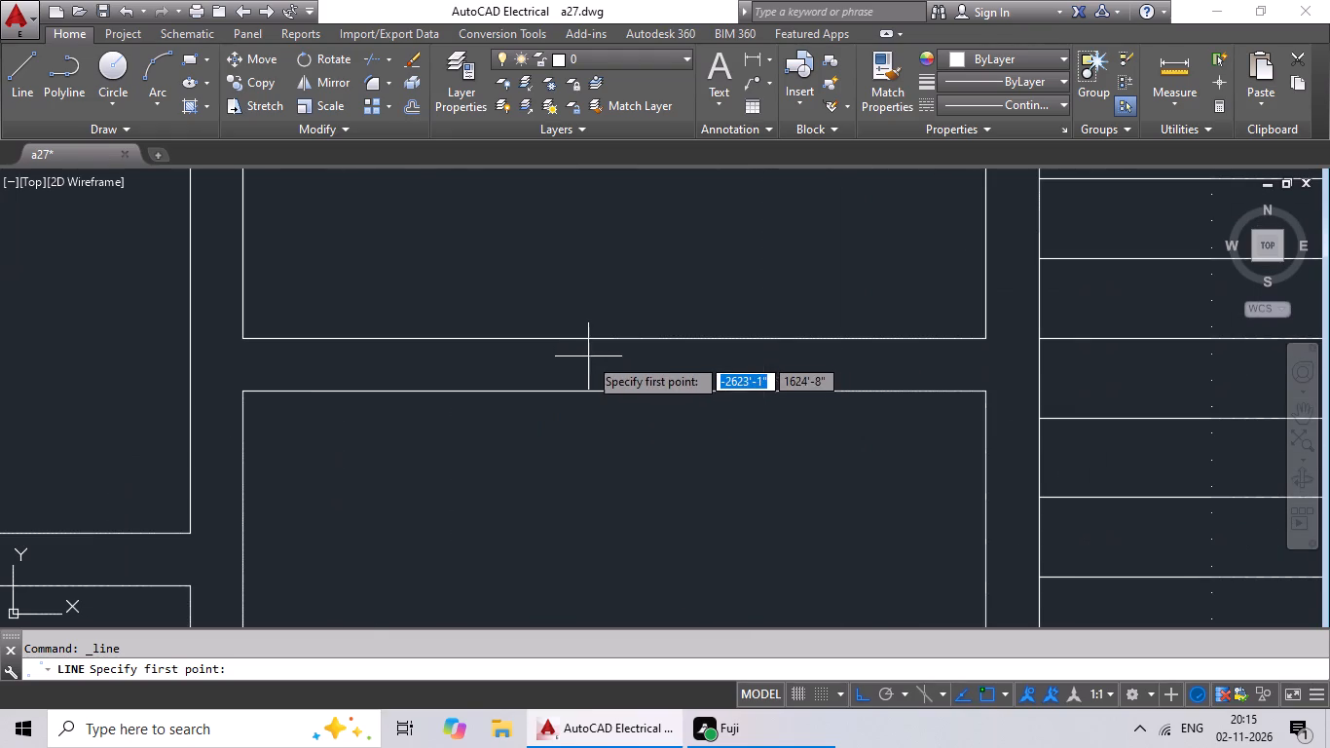
{"action": "left_click_drag", "start_coordinate": [330, 339], "coordinate": [329, 348]}
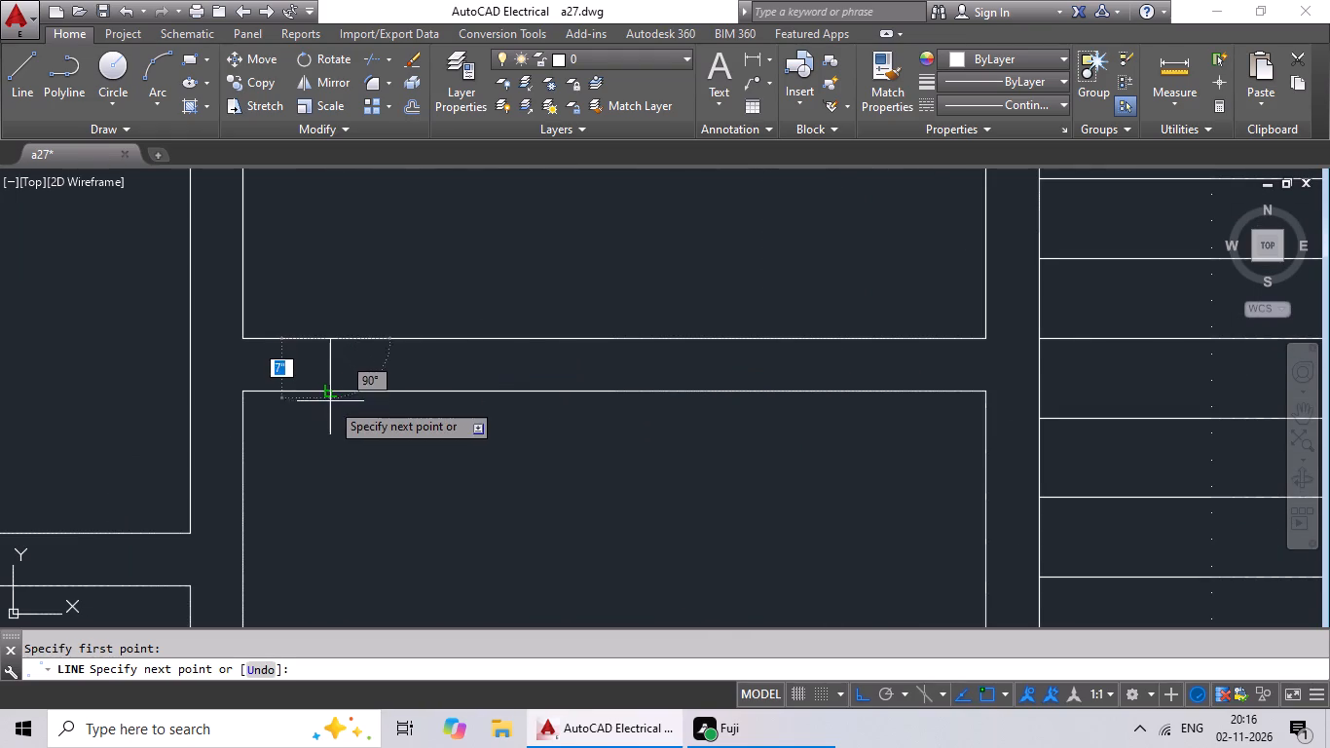
{"action": "left_click", "coordinate": [330, 394]}
{"action": "key", "text": "Escape"}
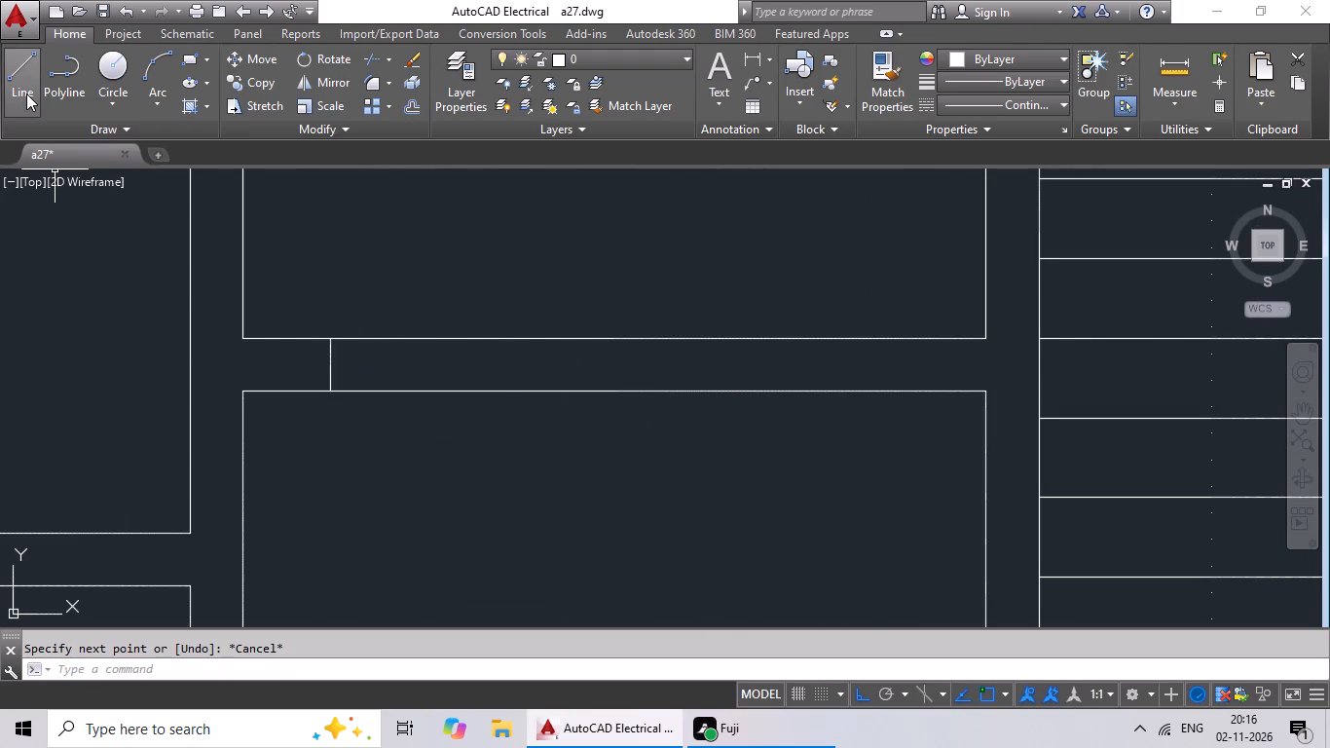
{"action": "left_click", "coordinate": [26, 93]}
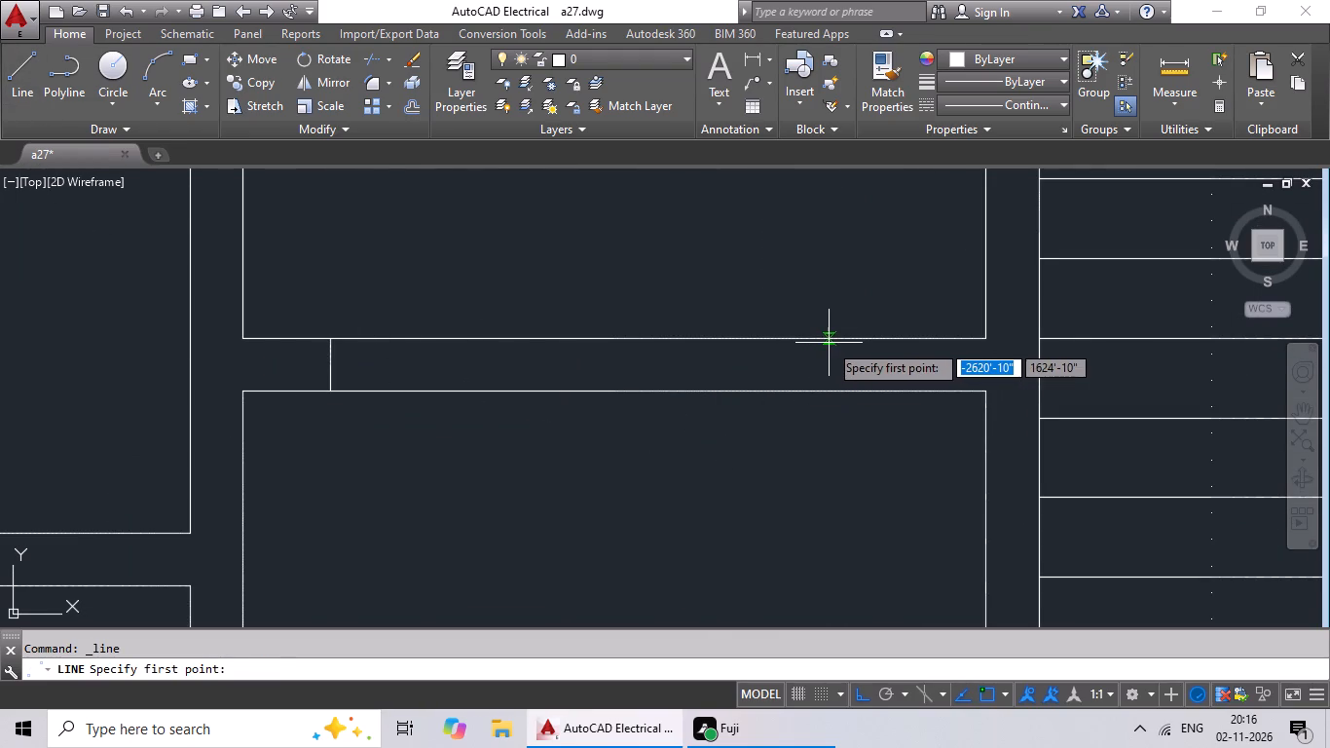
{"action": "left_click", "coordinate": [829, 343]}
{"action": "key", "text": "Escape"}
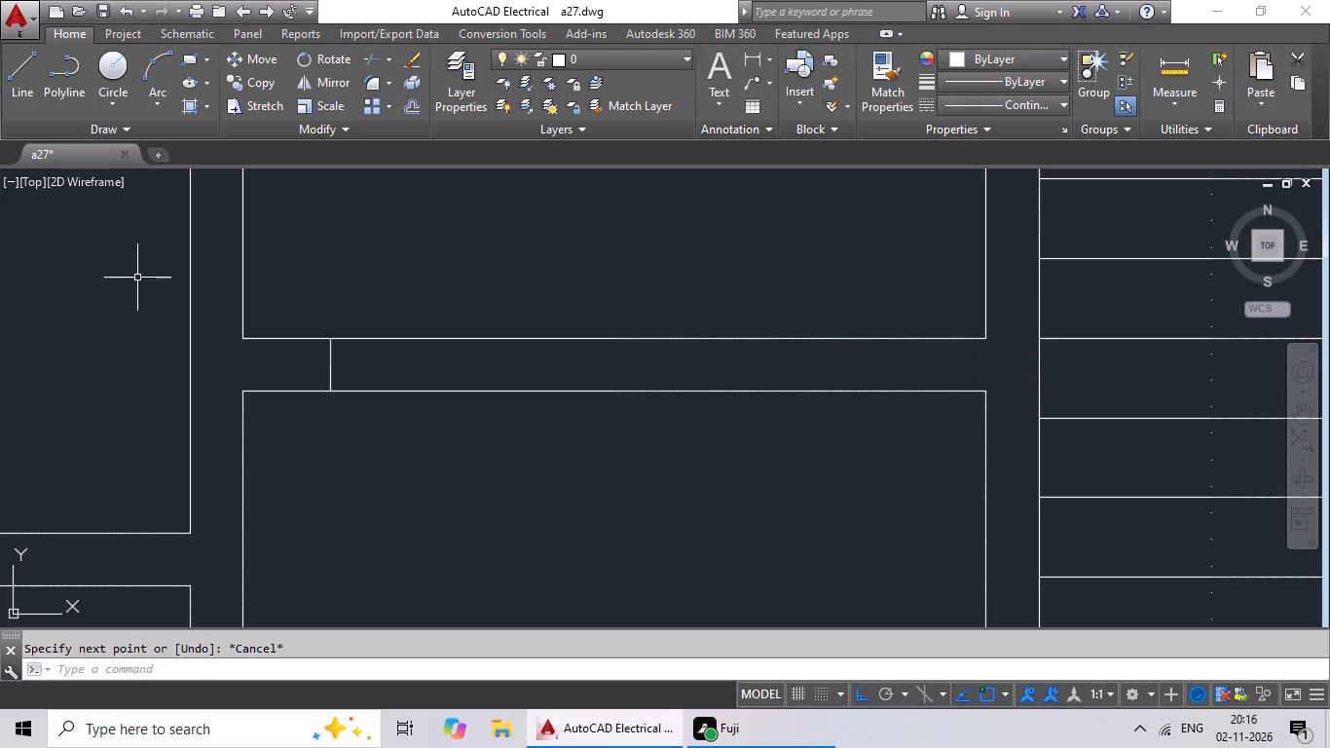
Close the left partition's window with a vertical line near its right end and a centre line about 4'-10" long joining both end lines.
{"action": "left_click", "coordinate": [11, 69]}
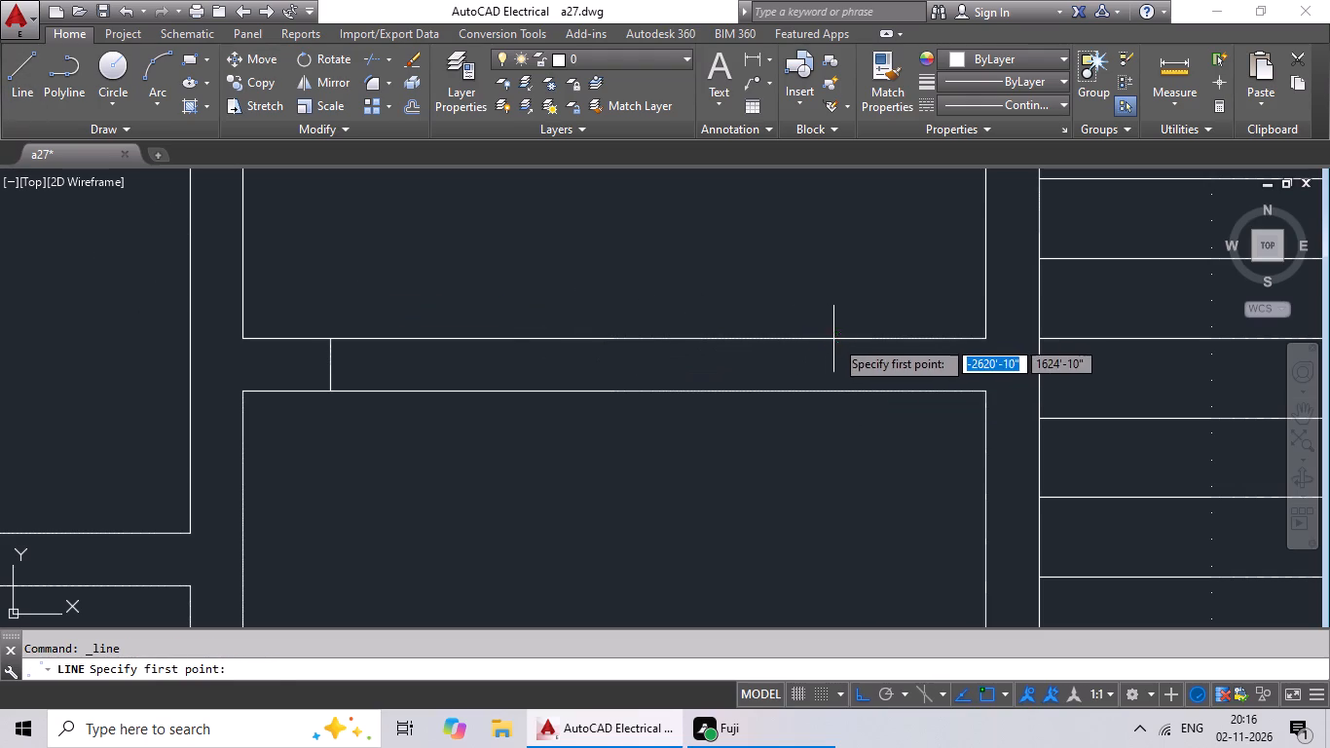
{"action": "left_click", "coordinate": [842, 341]}
{"action": "left_click", "coordinate": [845, 392]}
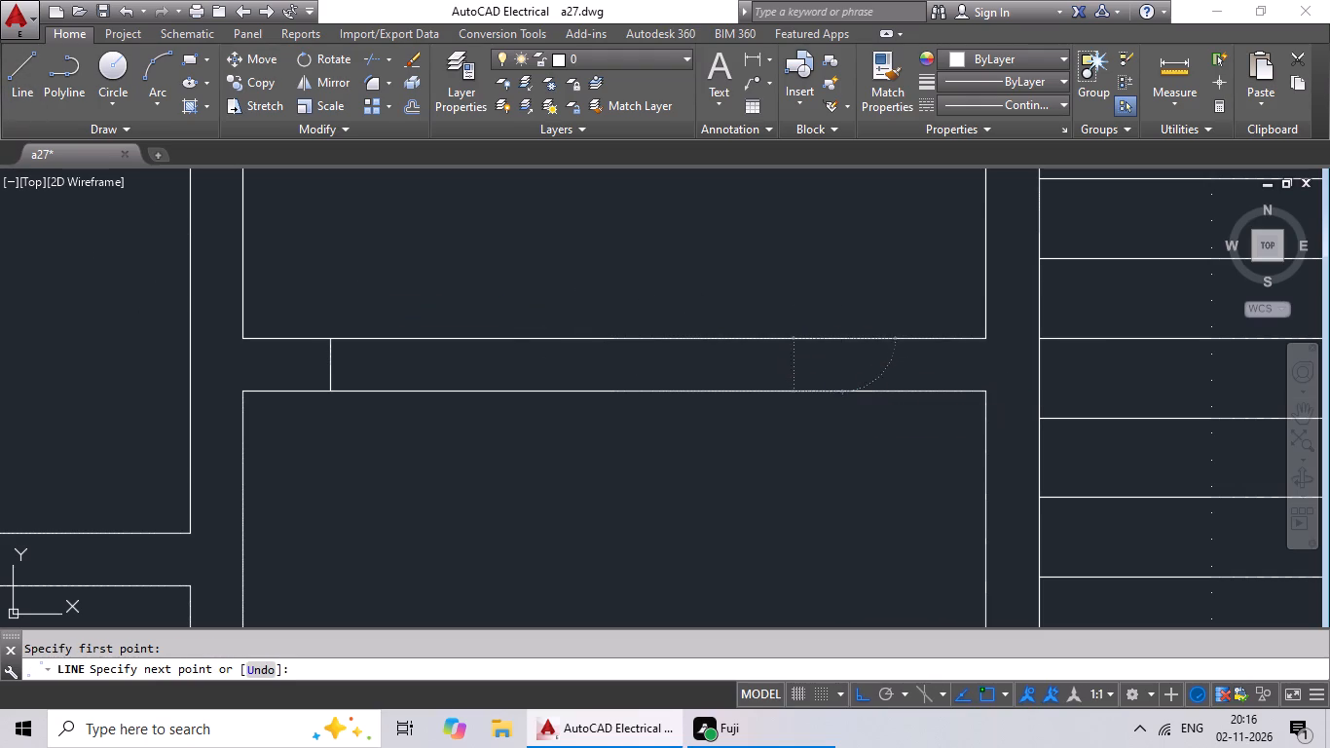
{"action": "key", "text": "Escape"}
{"action": "left_click", "coordinate": [26, 94]}
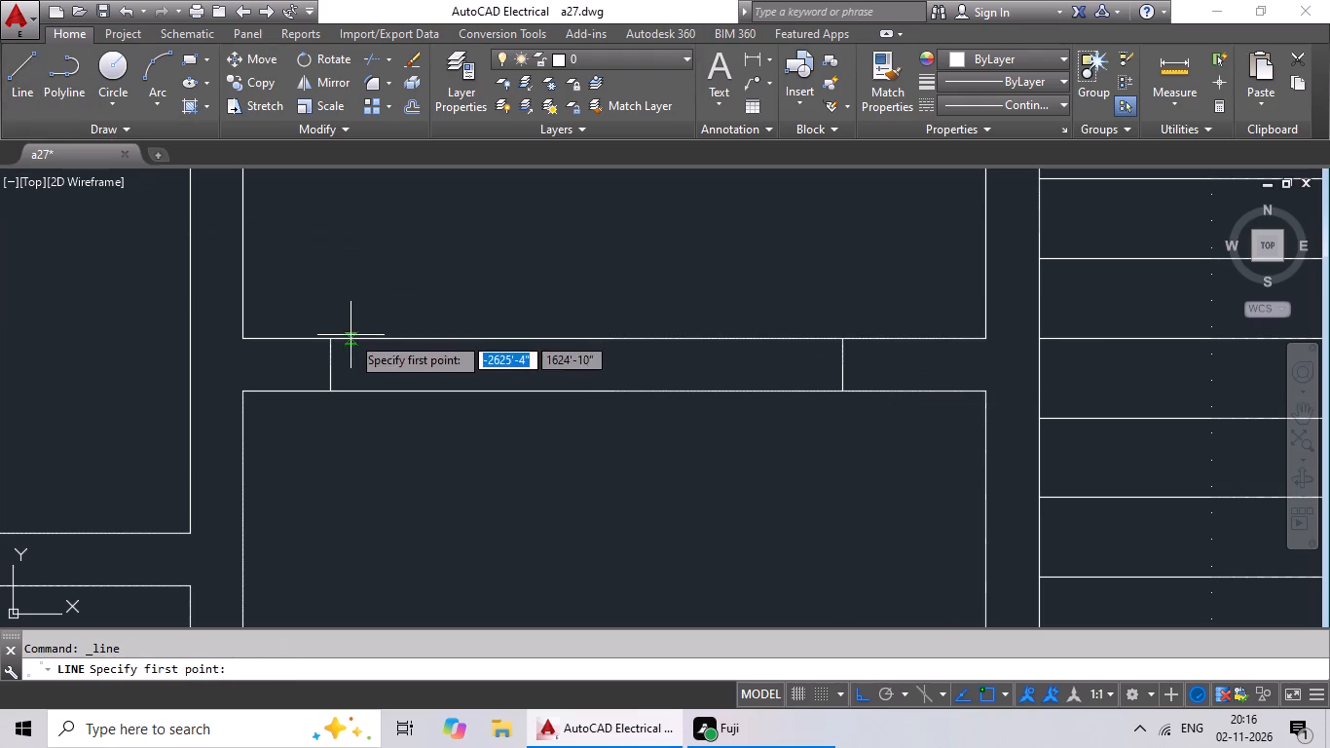
{"action": "left_click", "coordinate": [332, 369]}
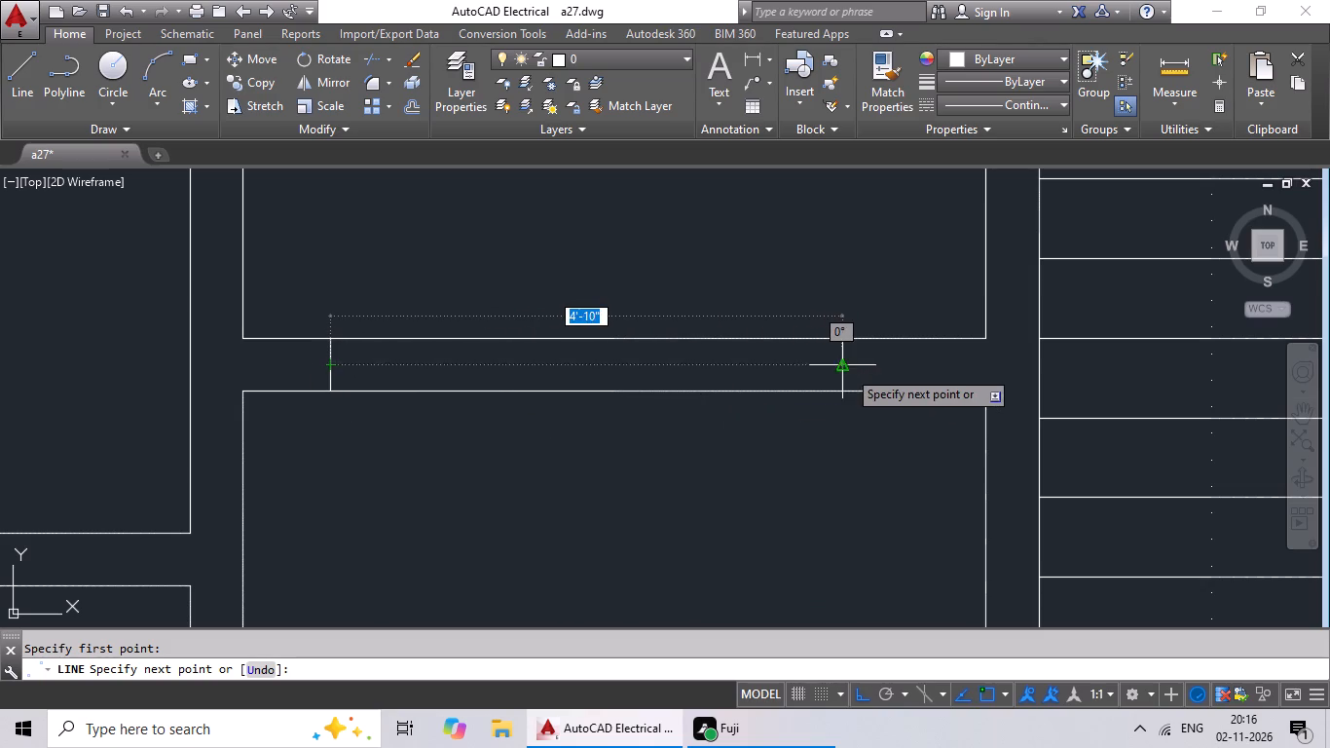
{"action": "left_click", "coordinate": [847, 369]}
{"action": "key", "text": "Escape"}
Draw two vertical window end lines across the right room's partition, one near each end of it.
{"action": "left_click", "coordinate": [23, 58]}
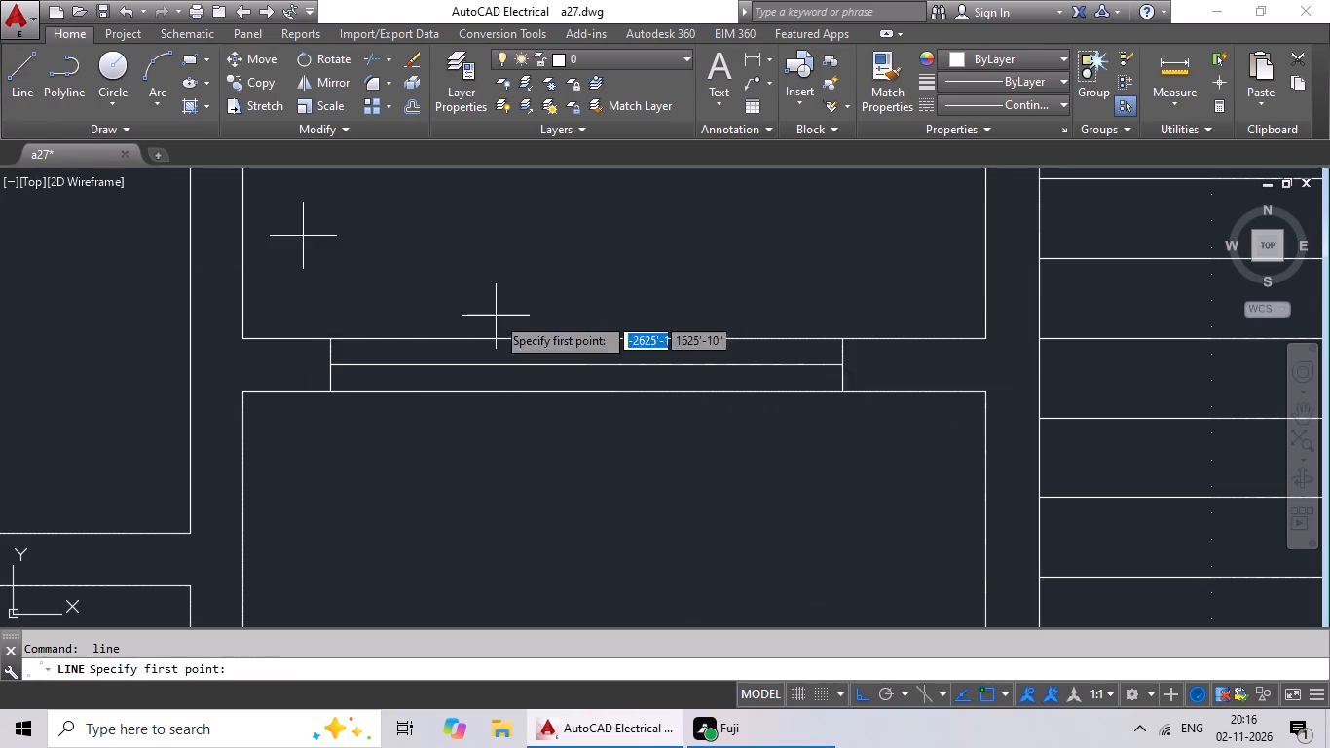
{"action": "scroll", "coordinate": [585, 355], "scroll_direction": "down", "scroll_amount": 3}
{"action": "middle_click_drag", "start_coordinate": [644, 397], "coordinate": [347, 405]}
{"action": "scroll", "coordinate": [653, 389], "scroll_direction": "up", "scroll_amount": 3}
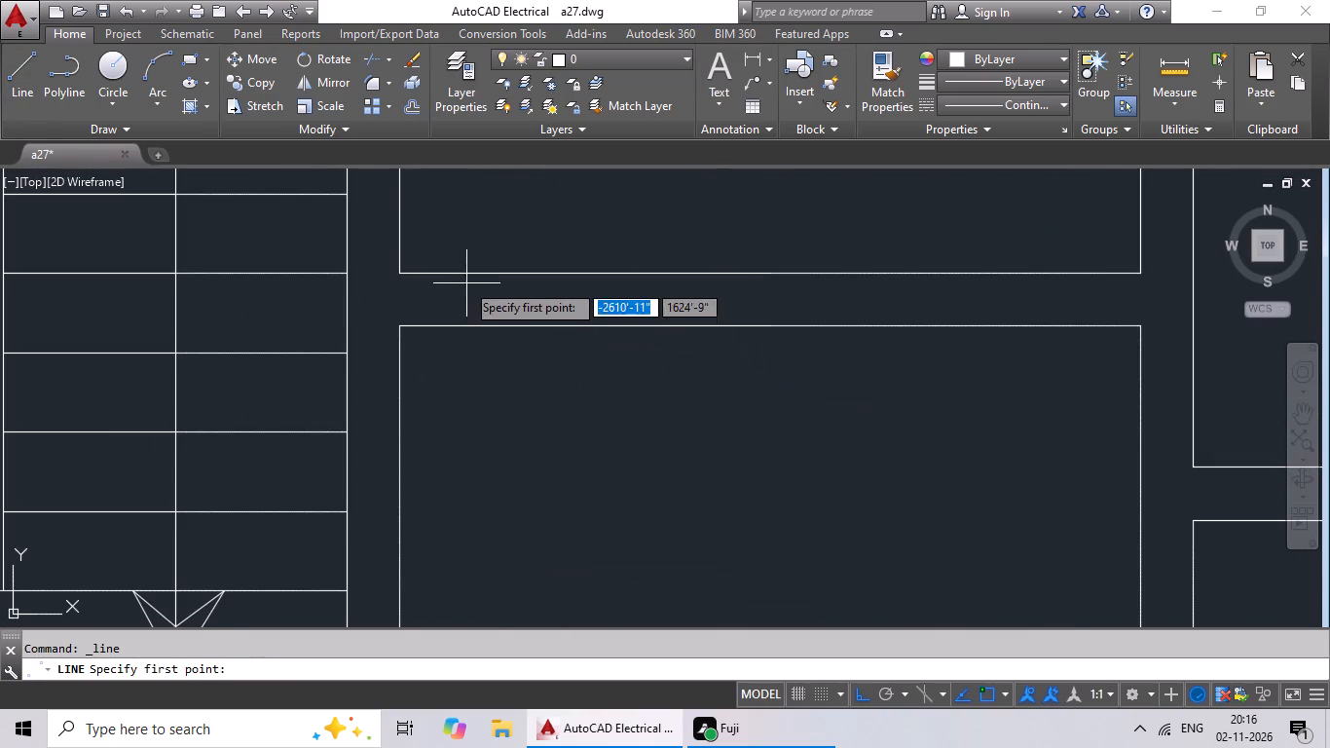
{"action": "left_click_drag", "start_coordinate": [488, 273], "coordinate": [488, 283]}
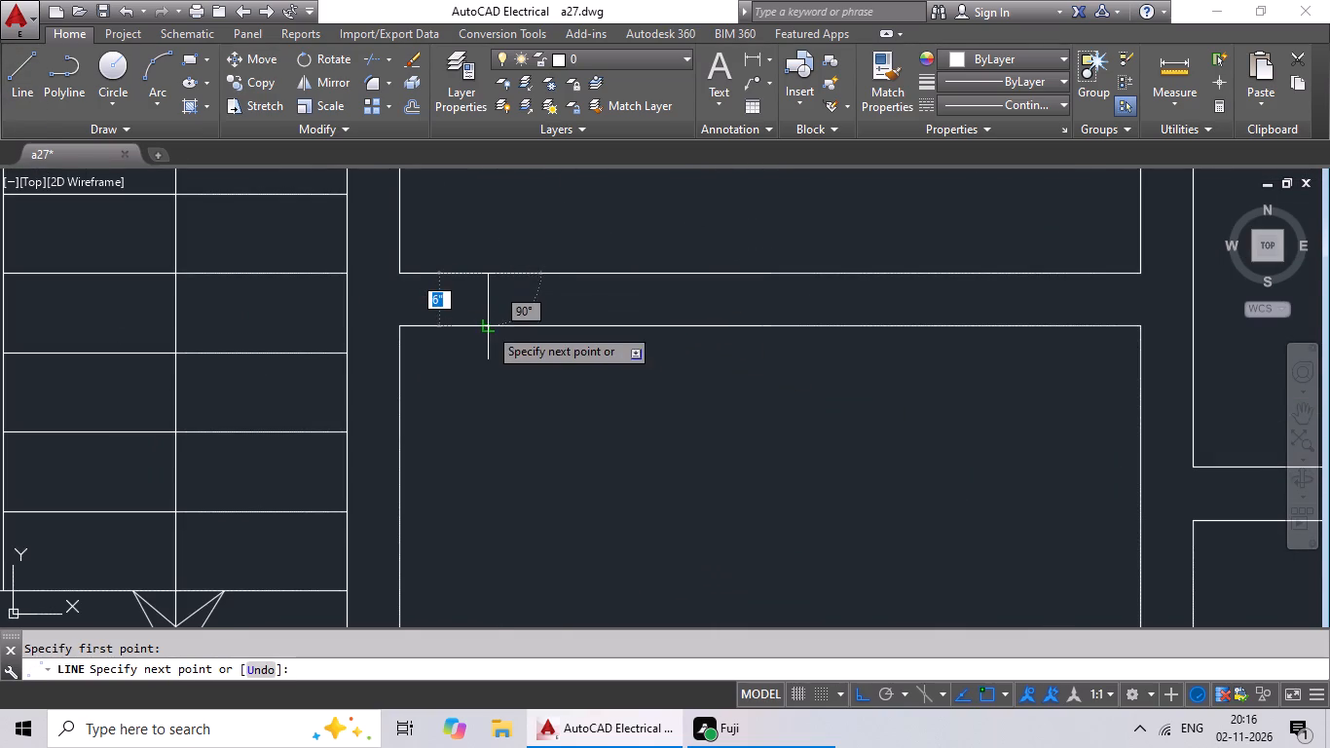
{"action": "left_click", "coordinate": [488, 326]}
{"action": "key", "text": "Escape"}
{"action": "left_click", "coordinate": [24, 99]}
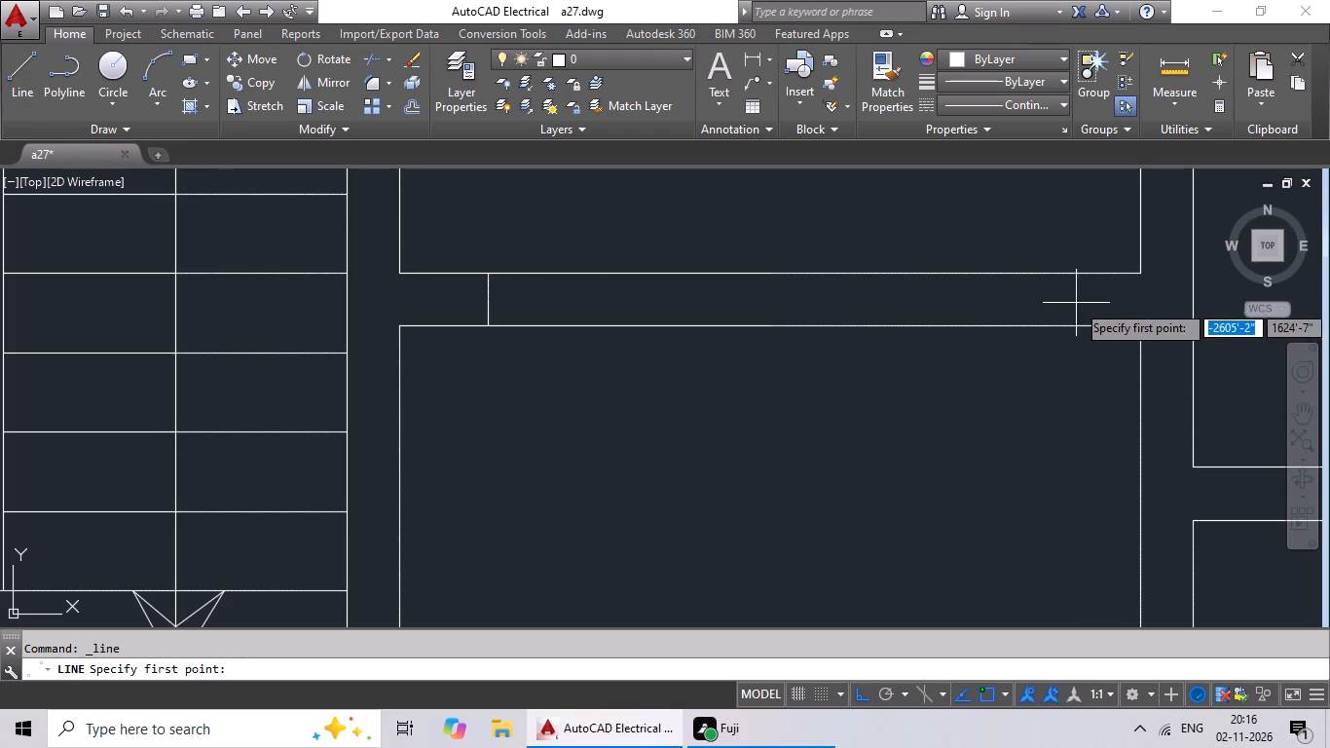
{"action": "left_click", "coordinate": [1024, 274]}
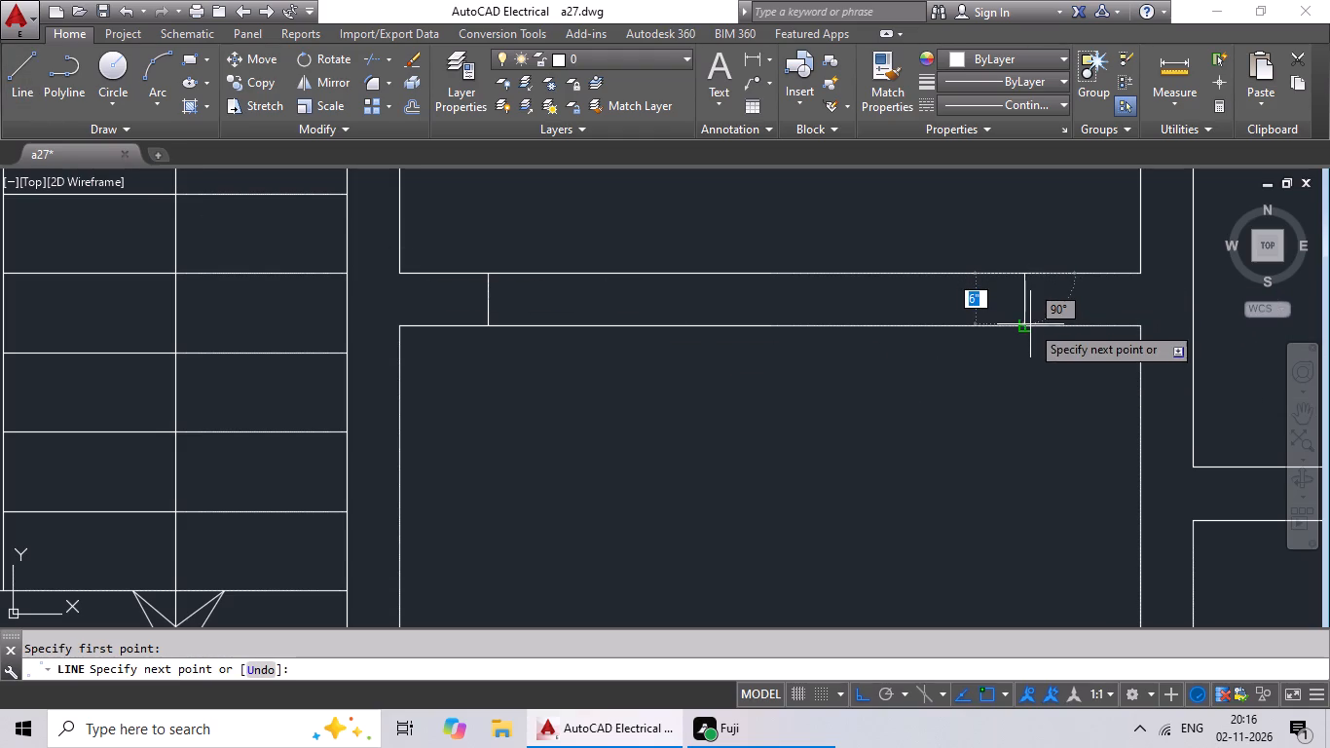
{"action": "left_click", "coordinate": [1029, 325]}
{"action": "key", "text": "Escape"}
Draw a horizontal centre line joining the midpoints of the two window end lines in the right room's partition.
{"action": "left_click", "coordinate": [18, 102]}
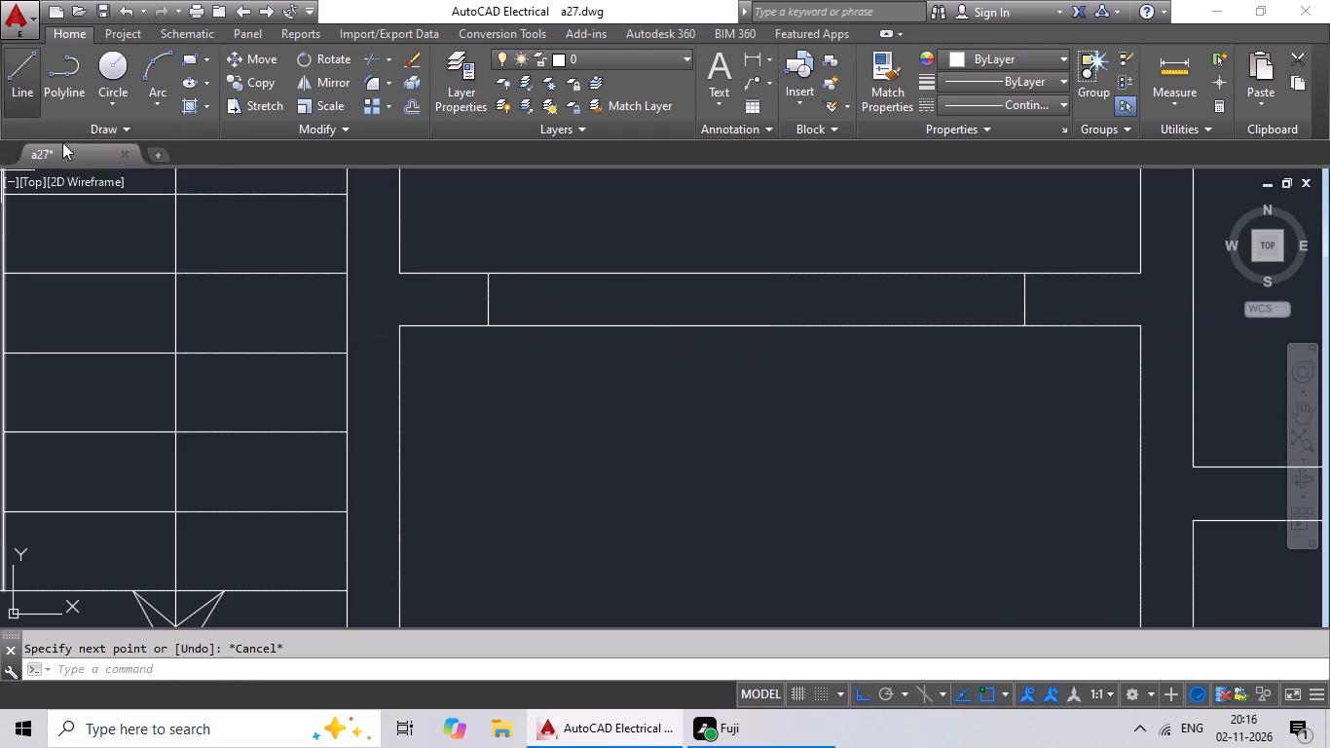
{"action": "left_click", "coordinate": [487, 303]}
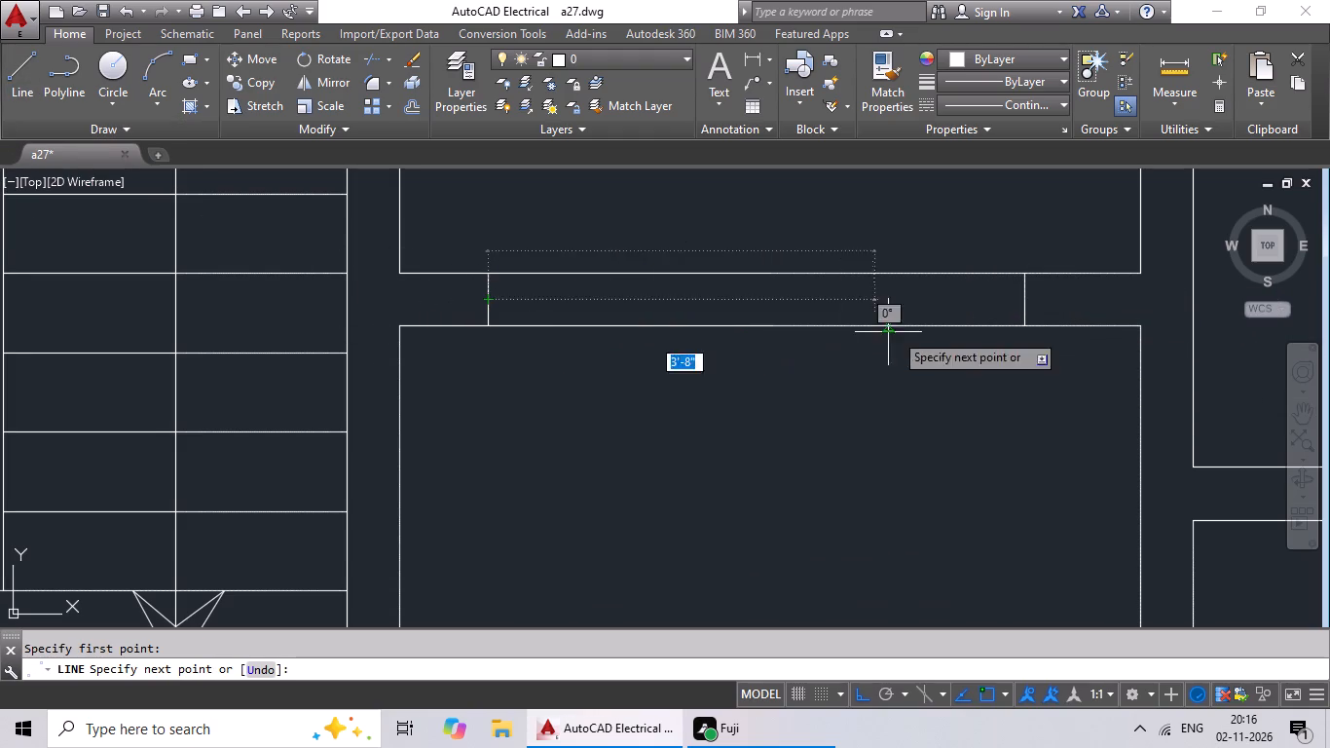
{"action": "left_click", "coordinate": [1028, 303]}
{"action": "key", "text": "Escape"}
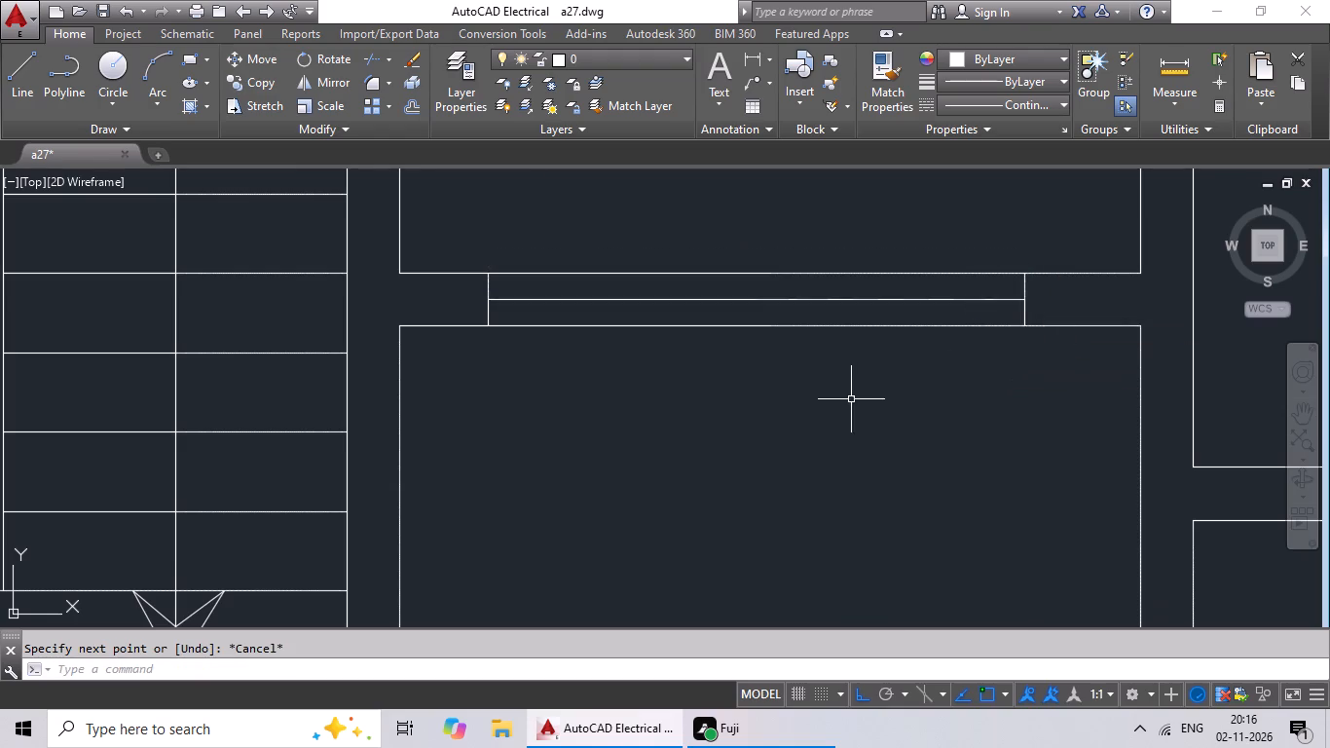
Draw a short horizontal line across the wall between the left bedroom and the room beside the staircase, slightly above the partition.
{"action": "scroll", "coordinate": [849, 401], "scroll_direction": "down", "scroll_amount": 4}
{"action": "middle_click_drag", "start_coordinate": [838, 419], "coordinate": [967, 418]}
{"action": "scroll", "coordinate": [696, 454], "scroll_direction": "up", "scroll_amount": 1}
{"action": "middle_click_drag", "start_coordinate": [701, 450], "coordinate": [718, 488]}
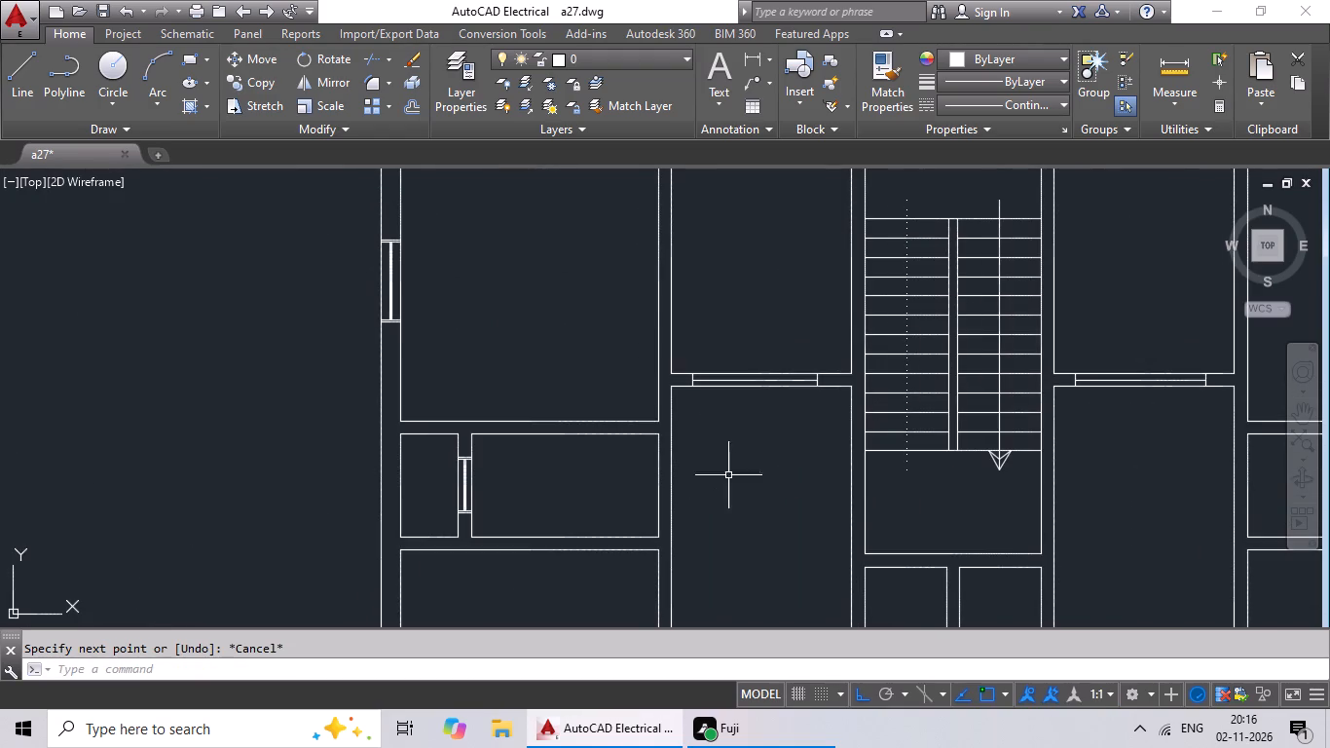
{"action": "middle_click_drag", "start_coordinate": [683, 310], "coordinate": [676, 475]}
{"action": "left_click", "coordinate": [15, 84]}
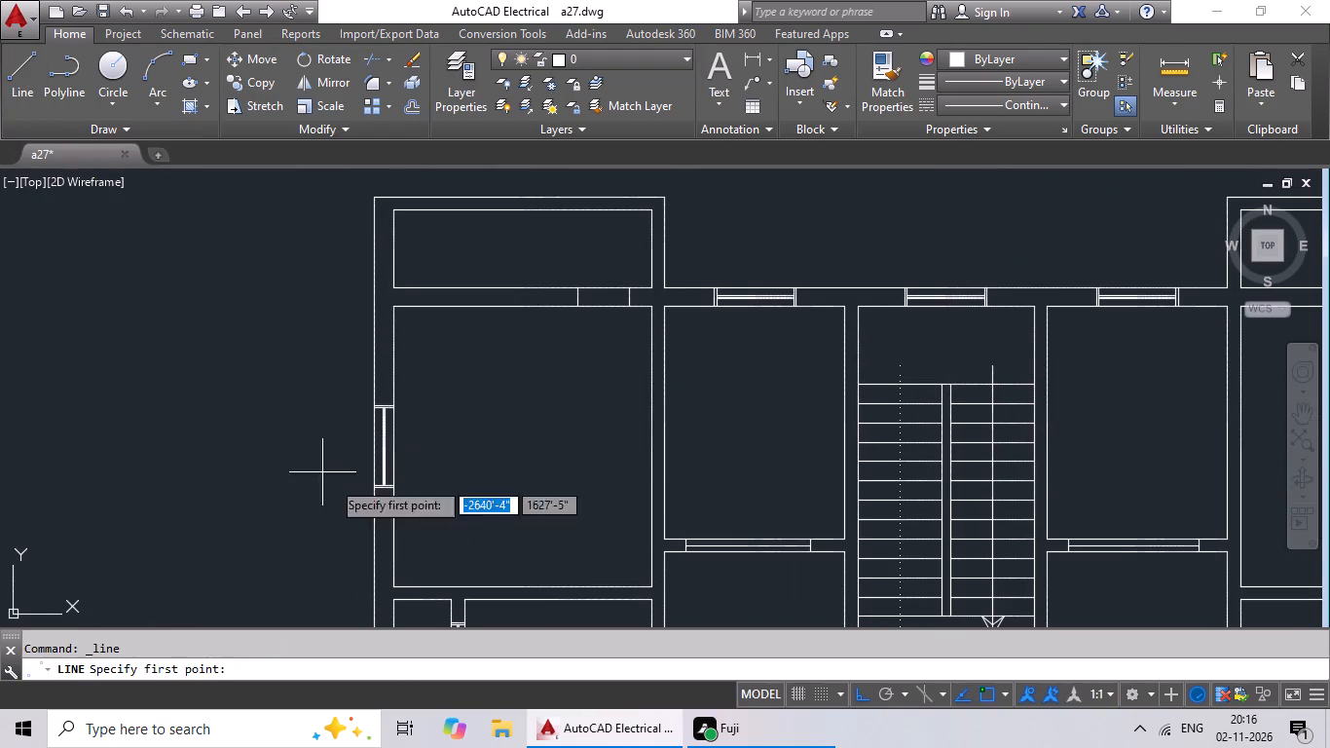
{"action": "middle_click_drag", "start_coordinate": [720, 503], "coordinate": [740, 454]}
{"action": "scroll", "coordinate": [699, 478], "scroll_direction": "up", "scroll_amount": 3}
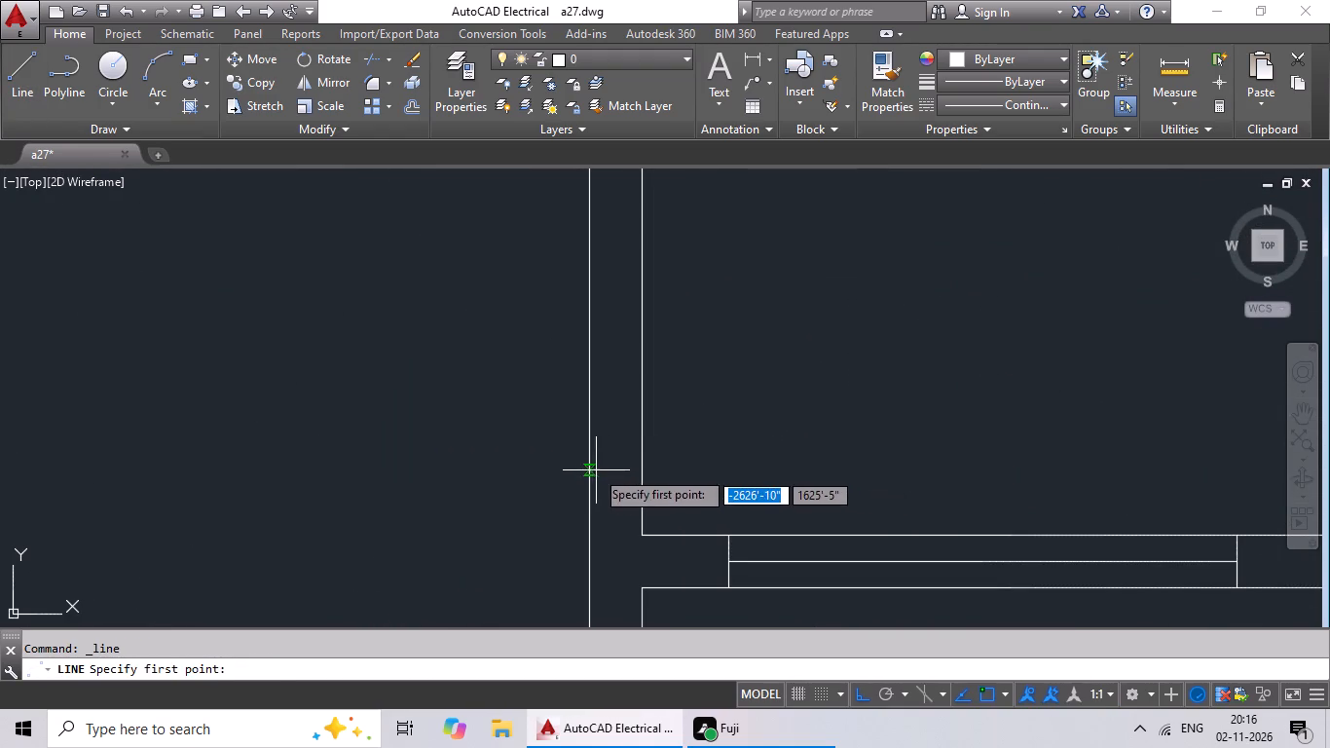
{"action": "left_click_drag", "start_coordinate": [587, 466], "coordinate": [610, 470]}
{"action": "left_click", "coordinate": [645, 465]}
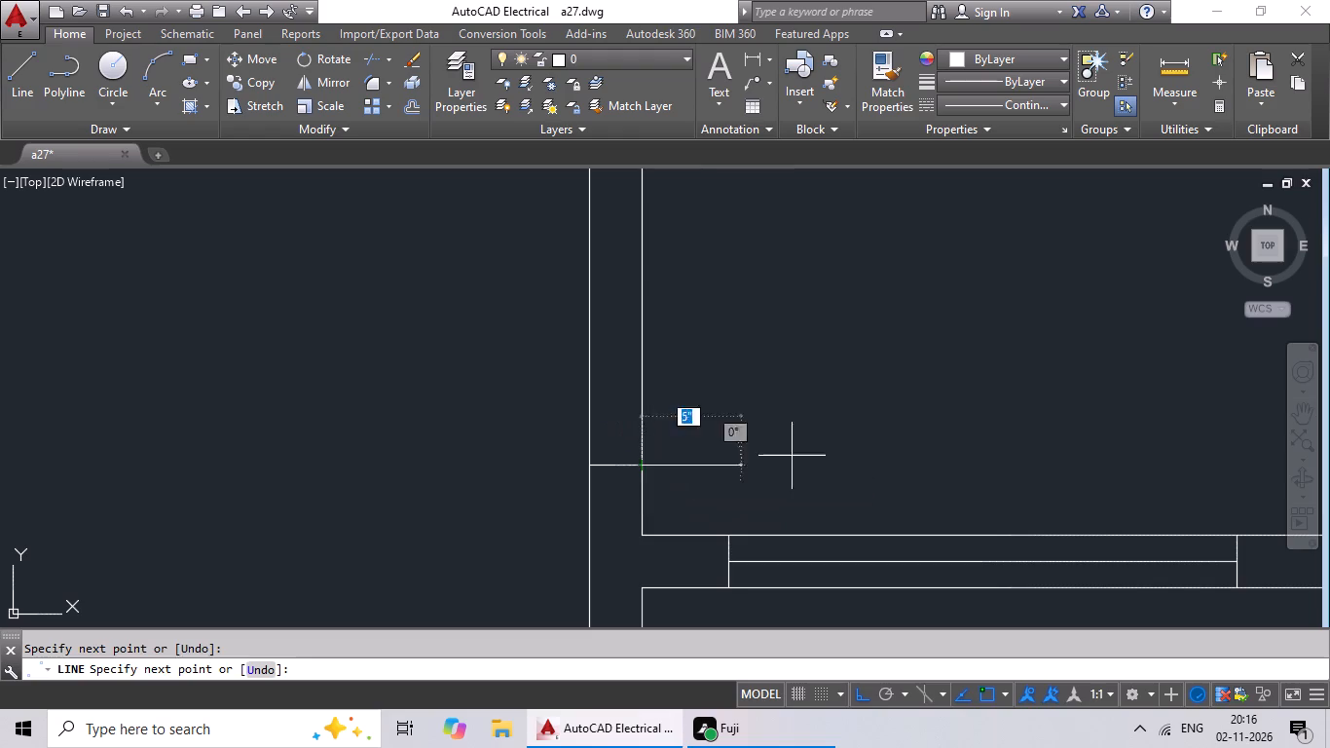
{"action": "key", "text": "Escape"}
Draw a matching short horizontal line across the wall between the right bedroom and the adjoining room, slightly above the partition.
{"action": "left_click_drag", "start_coordinate": [23, 95], "coordinate": [38, 101]}
{"action": "scroll", "coordinate": [744, 375], "scroll_direction": "down", "scroll_amount": 2}
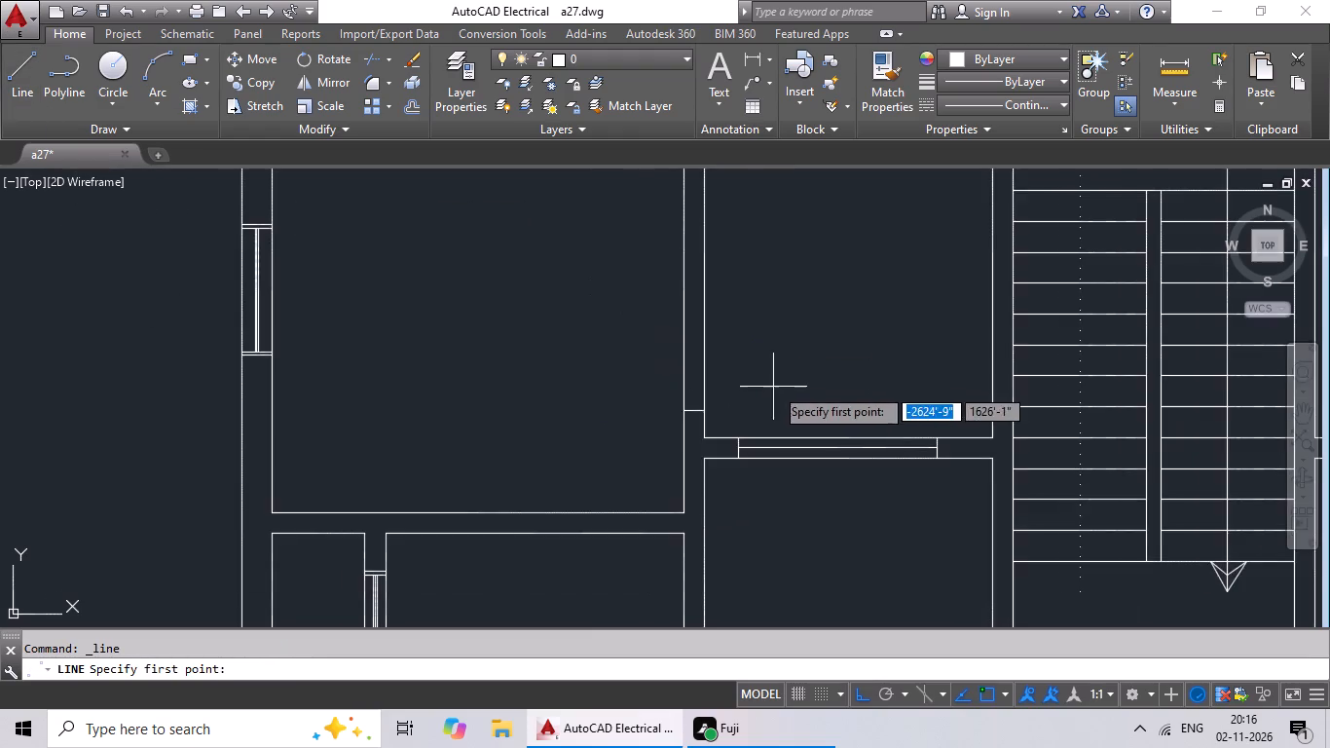
{"action": "middle_click_drag", "start_coordinate": [773, 386], "coordinate": [248, 355]}
{"action": "middle_click_drag", "start_coordinate": [1000, 415], "coordinate": [754, 484]}
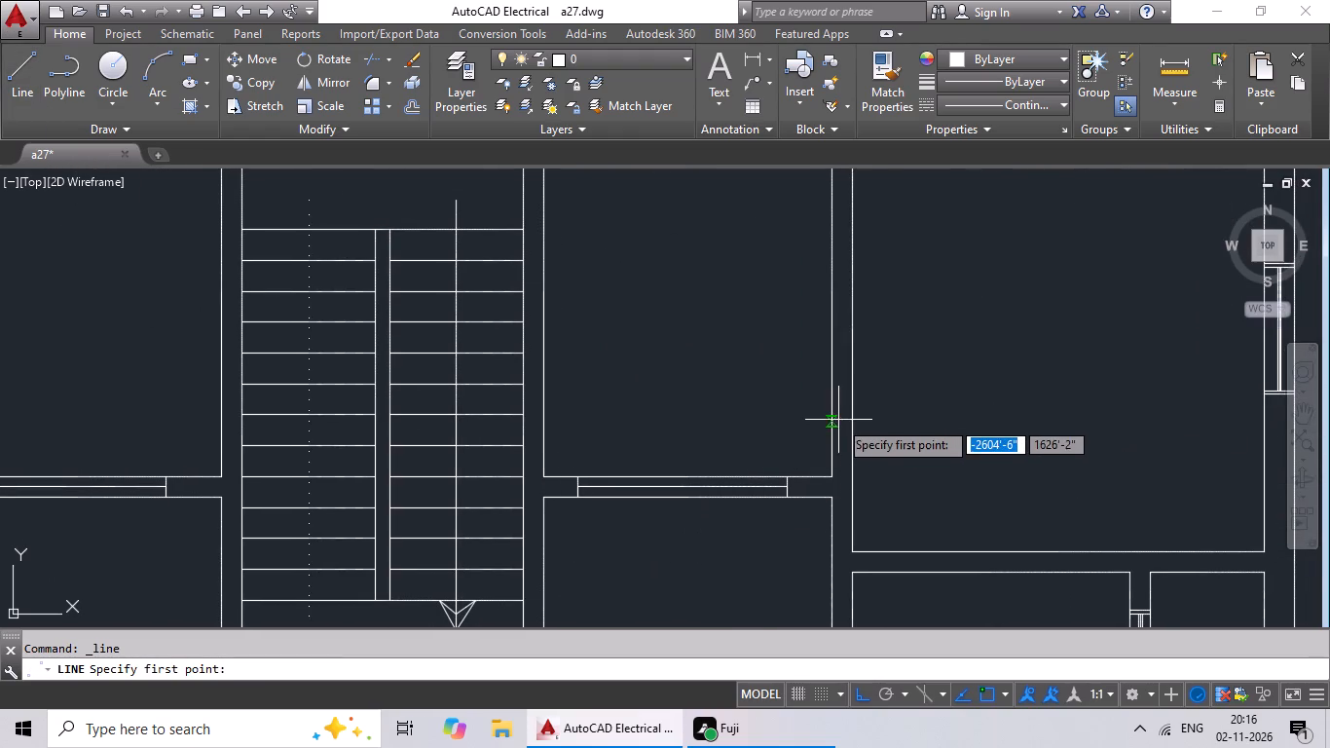
{"action": "left_click", "coordinate": [833, 404]}
{"action": "left_click", "coordinate": [854, 405]}
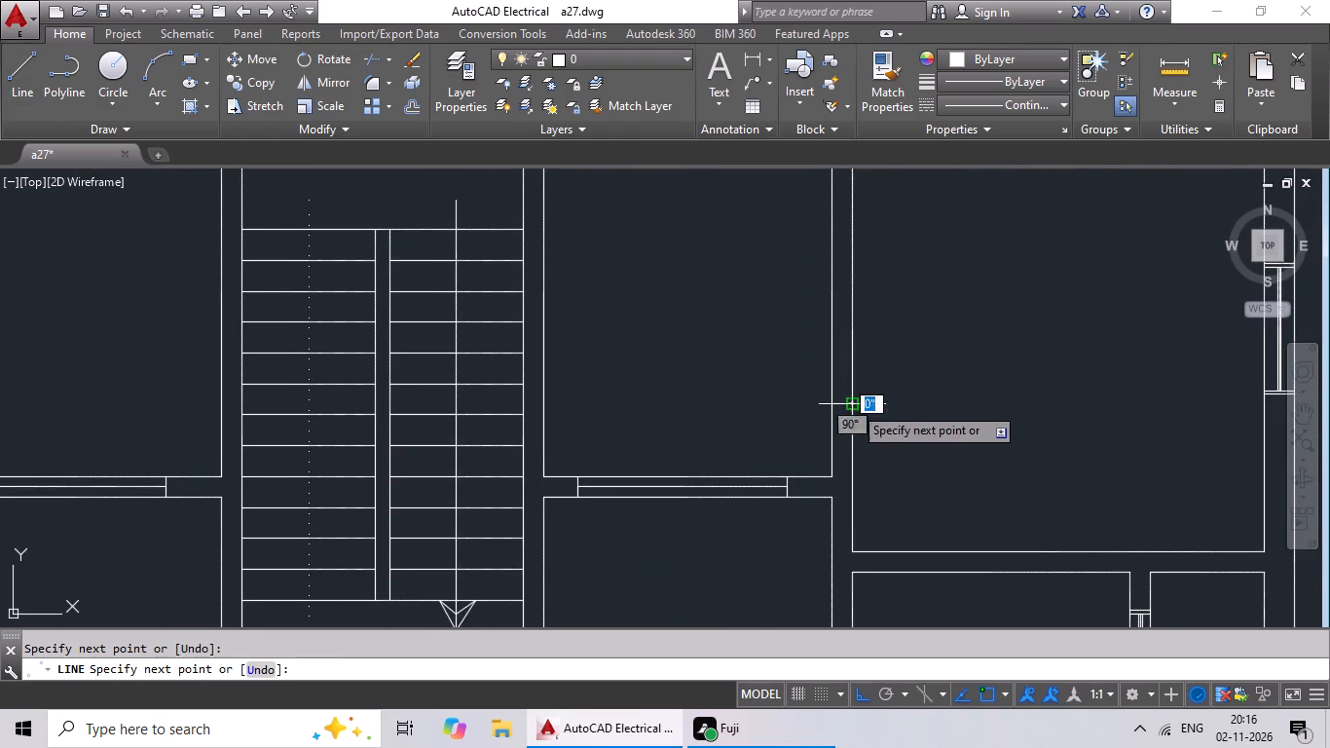
{"action": "key", "text": "Escape"}
Offset the short horizontal lines in the right and left bedroom walls 3' upward to mark the other side of each opening.
{"action": "key", "text": "o"}
{"action": "key", "text": "Return"}
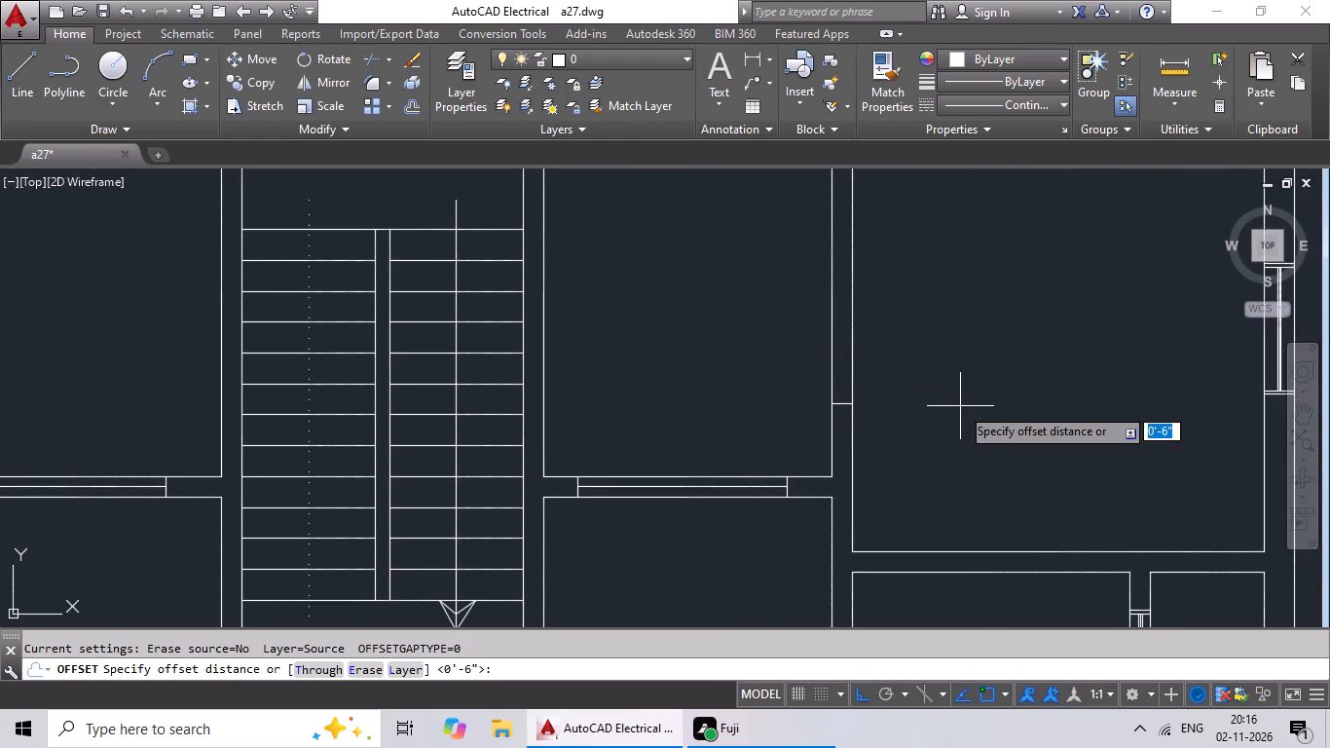
{"action": "type", "text": "3'"}
{"action": "key", "text": "Return"}
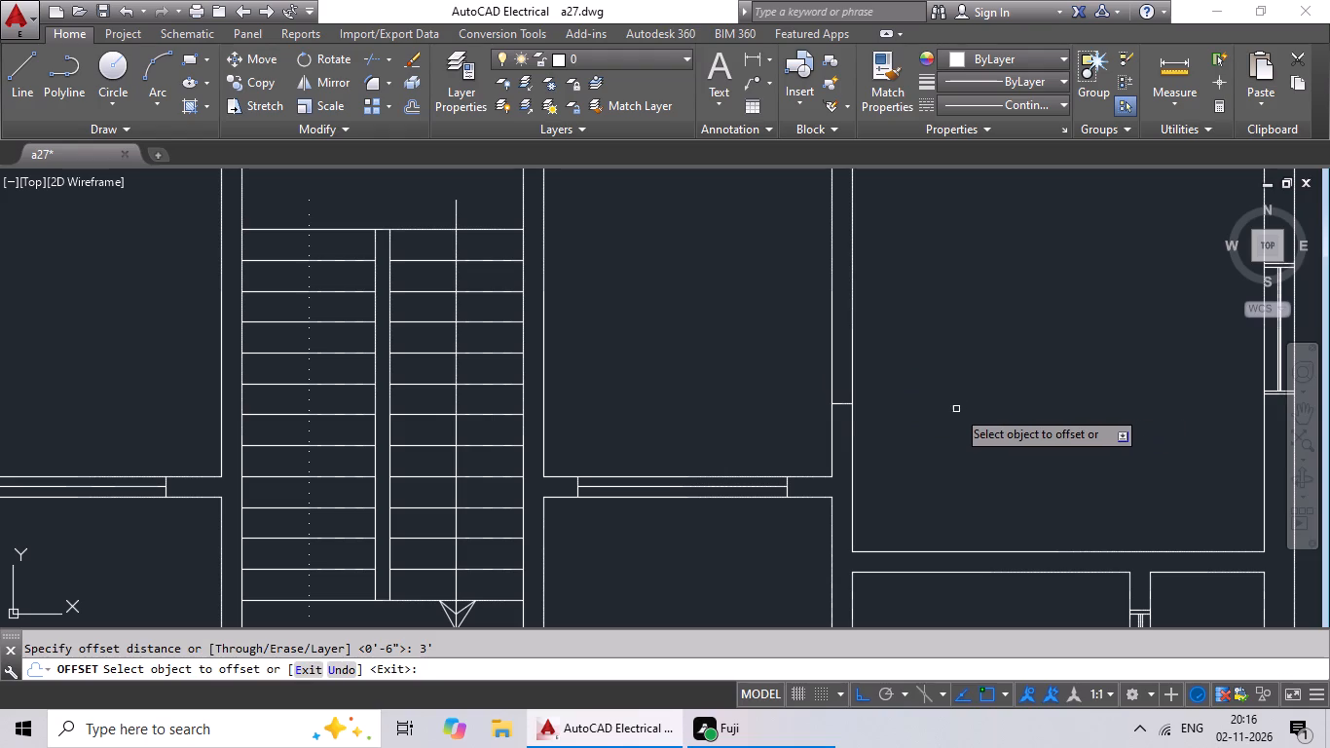
{"action": "left_click_drag", "start_coordinate": [839, 402], "coordinate": [839, 384]}
{"action": "left_click", "coordinate": [838, 363]}
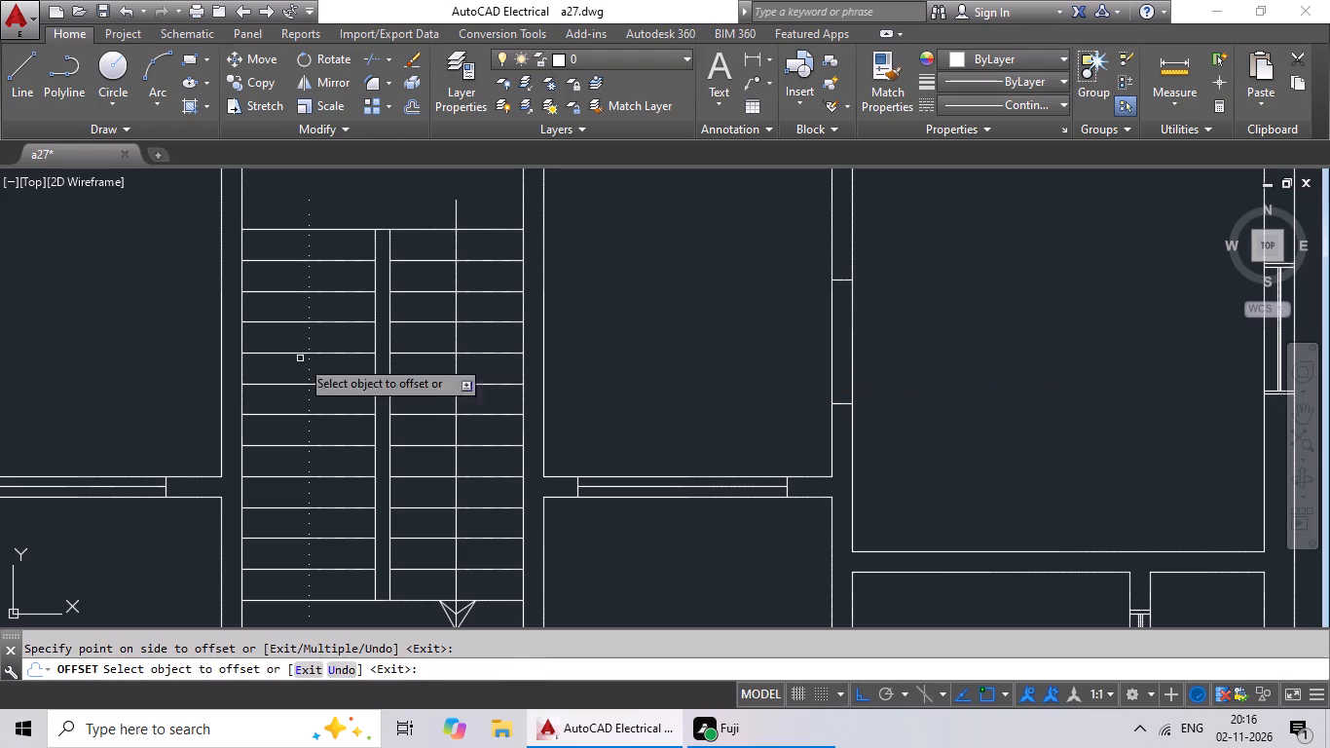
{"action": "middle_click_drag", "start_coordinate": [144, 327], "coordinate": [679, 372]}
{"action": "middle_click_drag", "start_coordinate": [196, 433], "coordinate": [519, 418]}
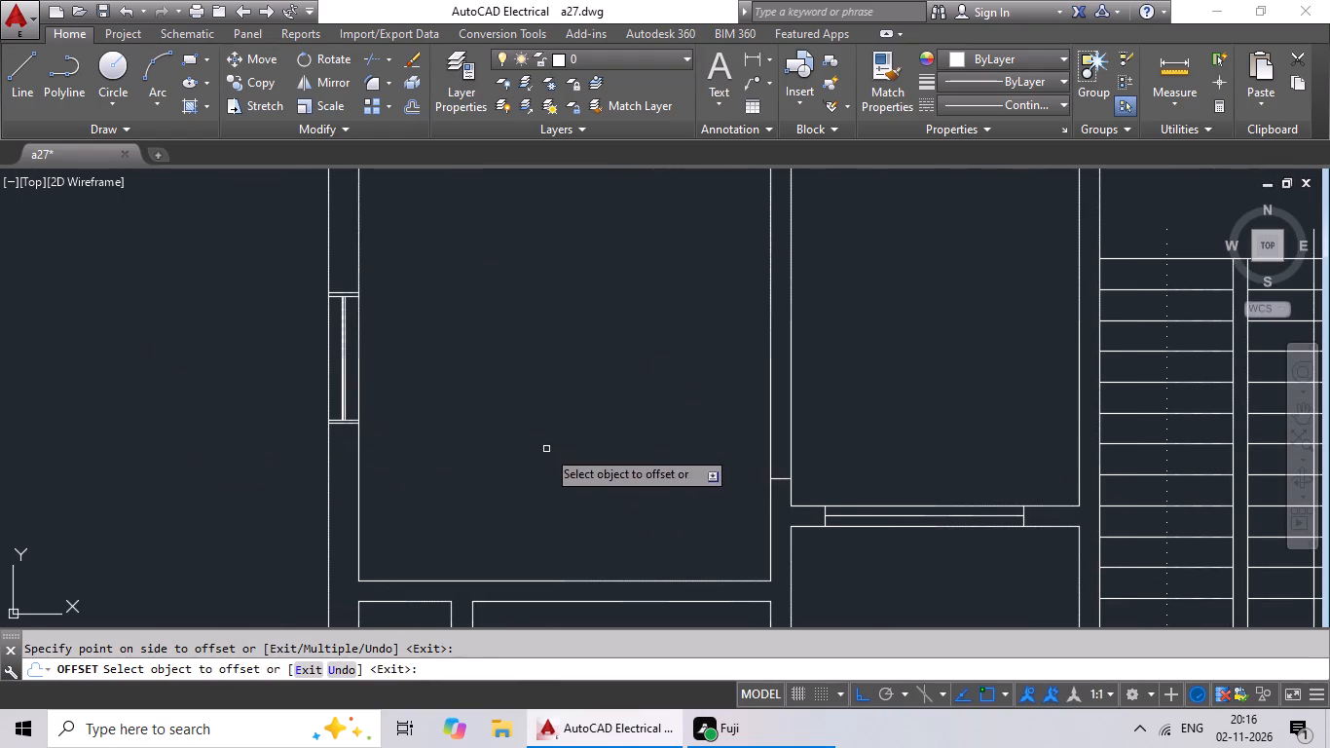
{"action": "left_click_drag", "start_coordinate": [777, 481], "coordinate": [783, 460]}
{"action": "left_click", "coordinate": [773, 380]}
Draw a short vertical line across the right bedroom's top wall, slightly right of the room's upper-left corner.
{"action": "scroll", "coordinate": [921, 392], "scroll_direction": "down", "scroll_amount": 3}
{"action": "middle_click_drag", "start_coordinate": [921, 390], "coordinate": [866, 379]}
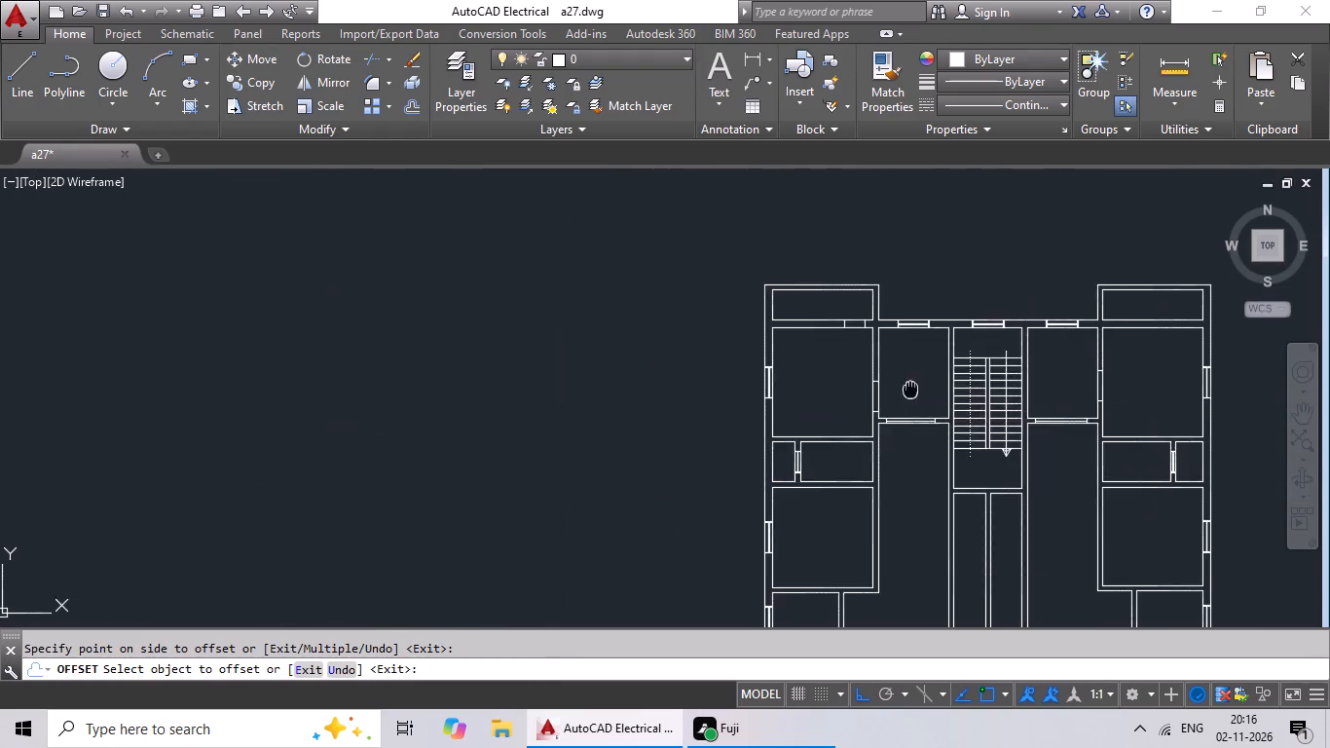
{"action": "middle_click_drag", "start_coordinate": [866, 379], "coordinate": [747, 360]}
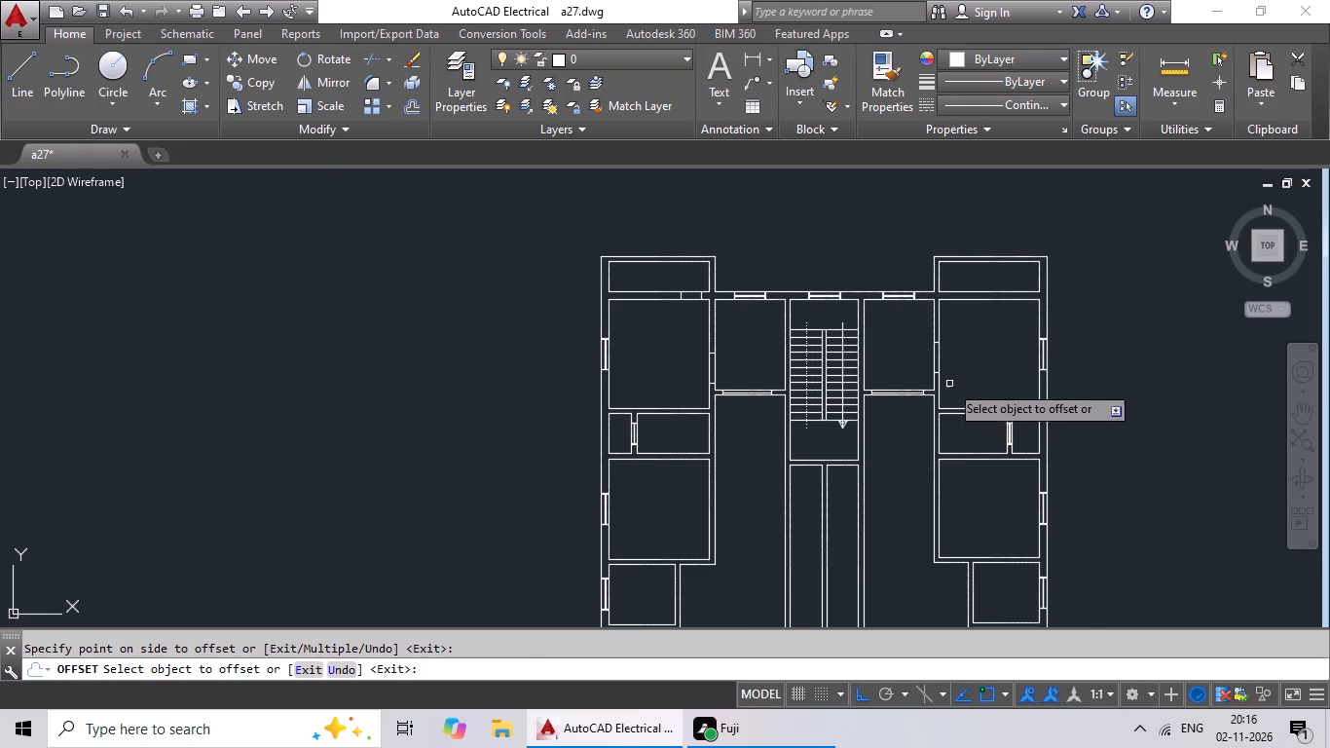
{"action": "scroll", "coordinate": [954, 381], "scroll_direction": "up", "scroll_amount": 1}
{"action": "middle_click_drag", "start_coordinate": [981, 376], "coordinate": [893, 360]}
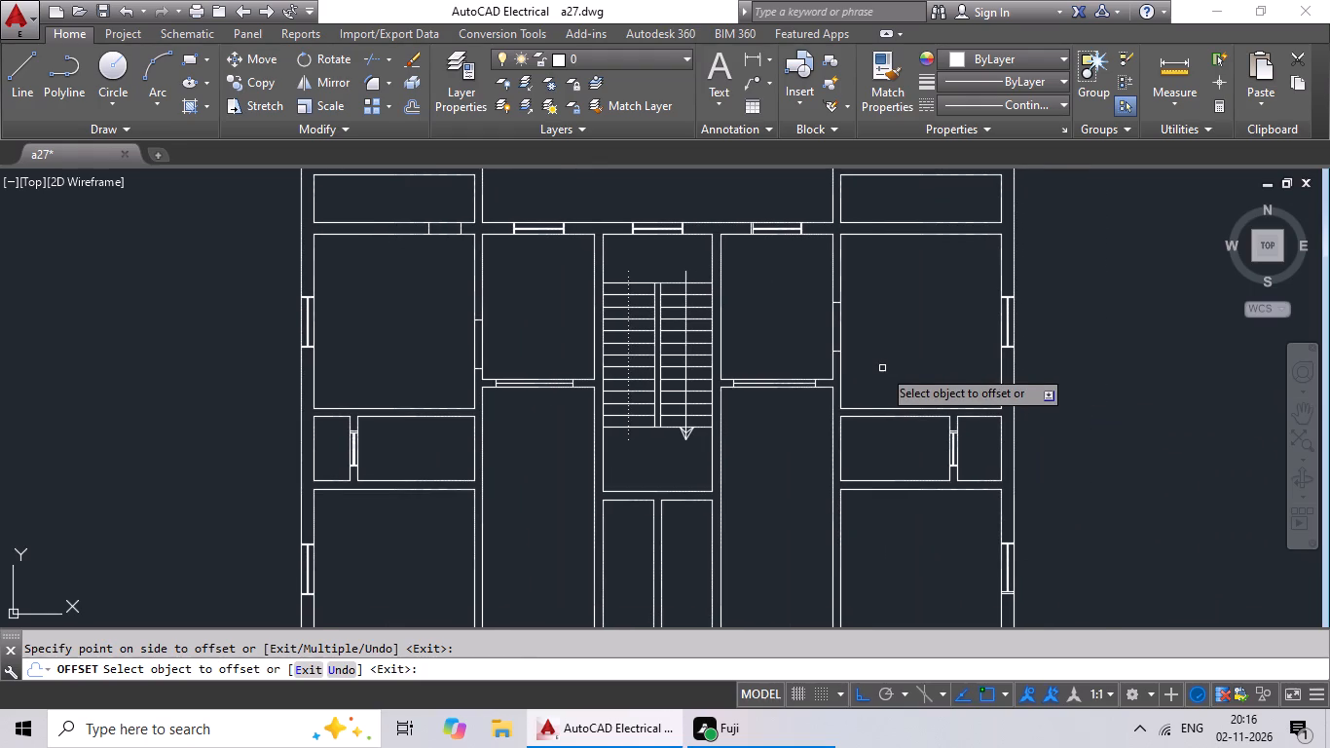
{"action": "left_click", "coordinate": [22, 106]}
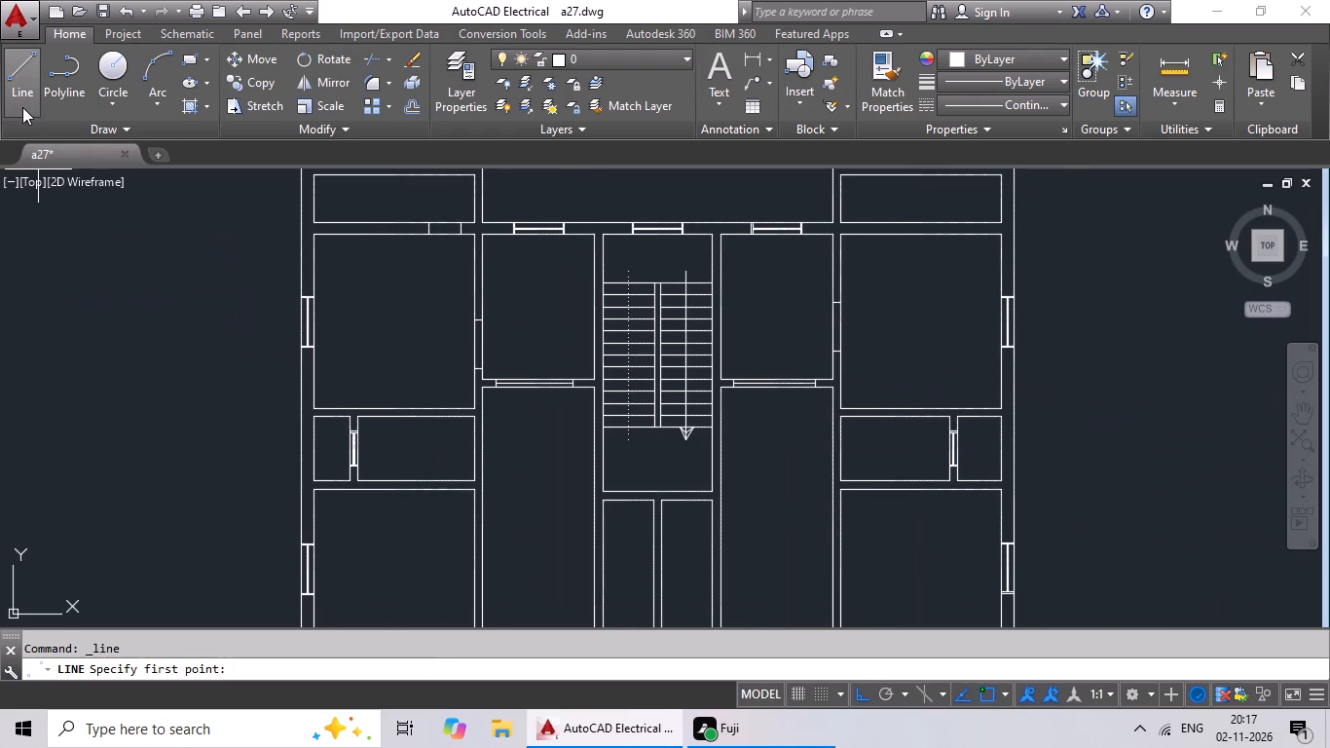
{"action": "middle_click_drag", "start_coordinate": [446, 306], "coordinate": [351, 306]}
{"action": "middle_click_drag", "start_coordinate": [790, 221], "coordinate": [745, 280]}
{"action": "scroll", "coordinate": [707, 284], "scroll_direction": "up", "scroll_amount": 4}
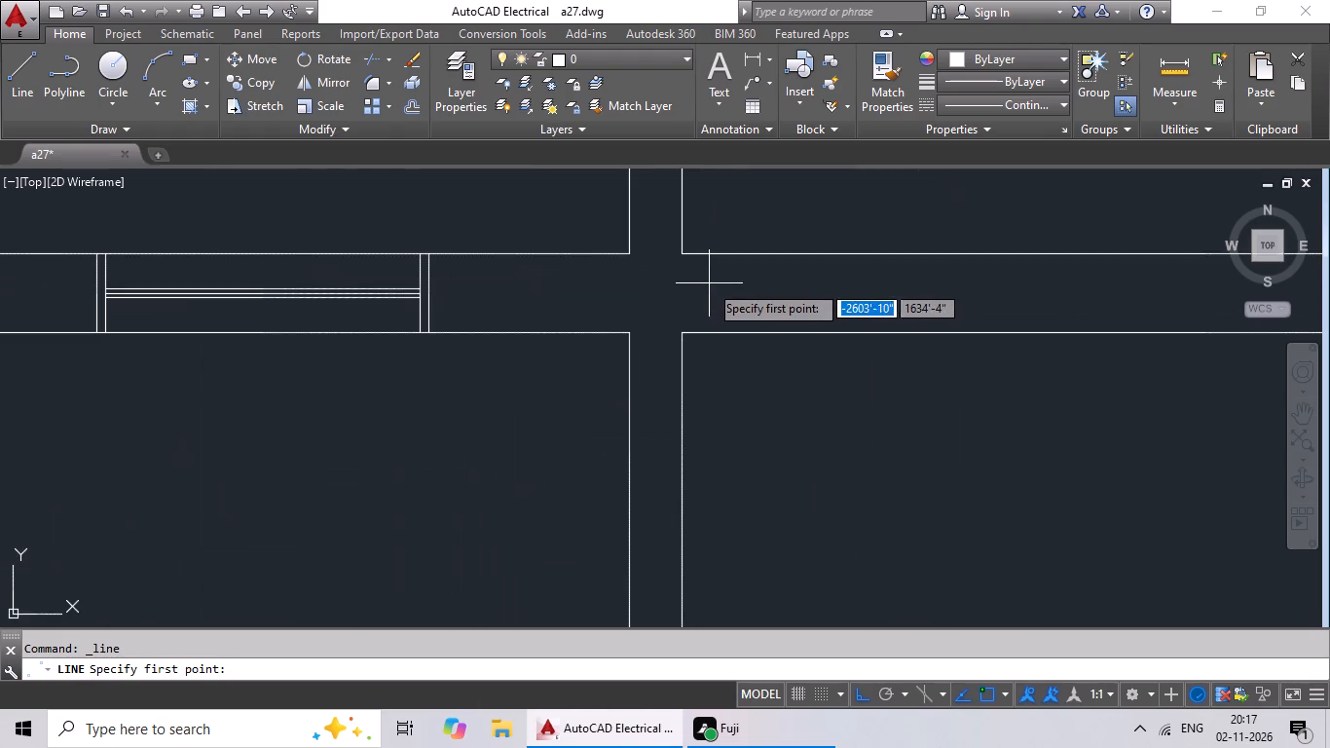
{"action": "left_click_drag", "start_coordinate": [749, 254], "coordinate": [749, 267]}
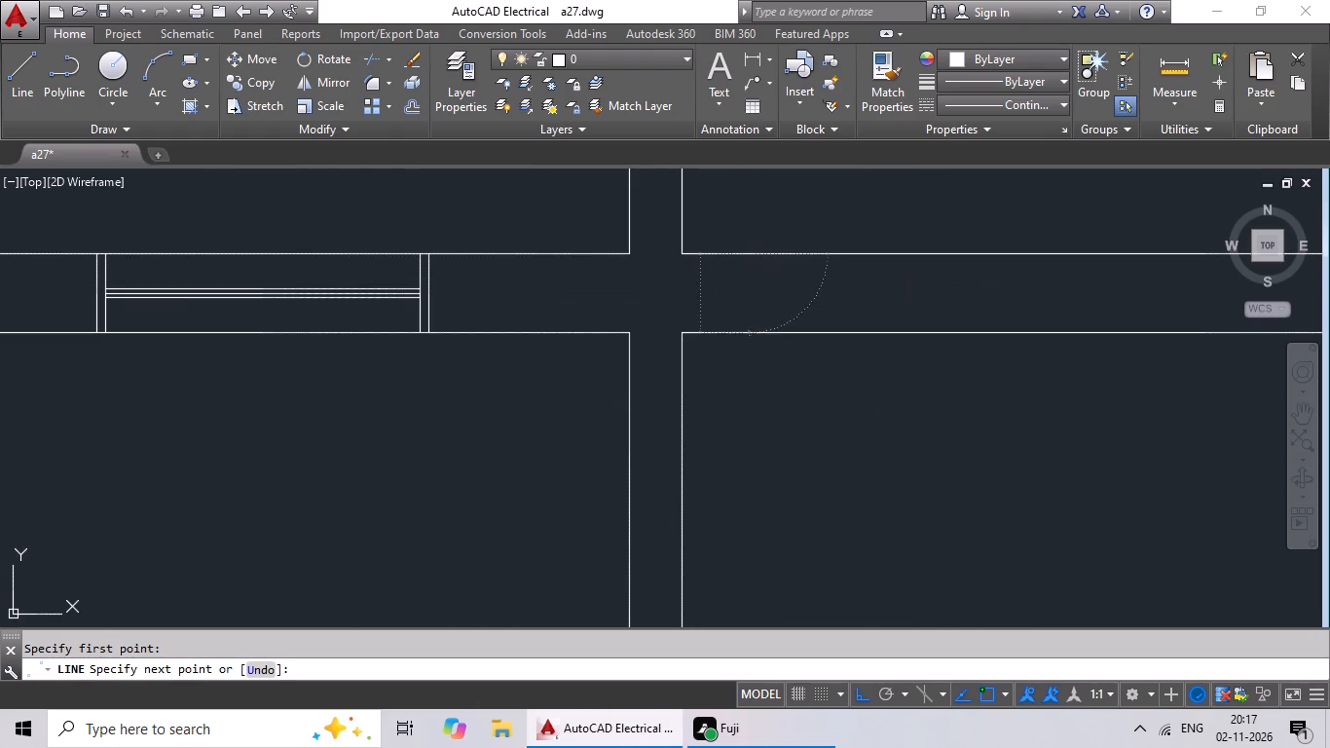
{"action": "left_click", "coordinate": [749, 332]}
{"action": "key", "text": "Escape"}
{"action": "key", "text": "Escape"}
{"action": "key", "text": "Escape"}
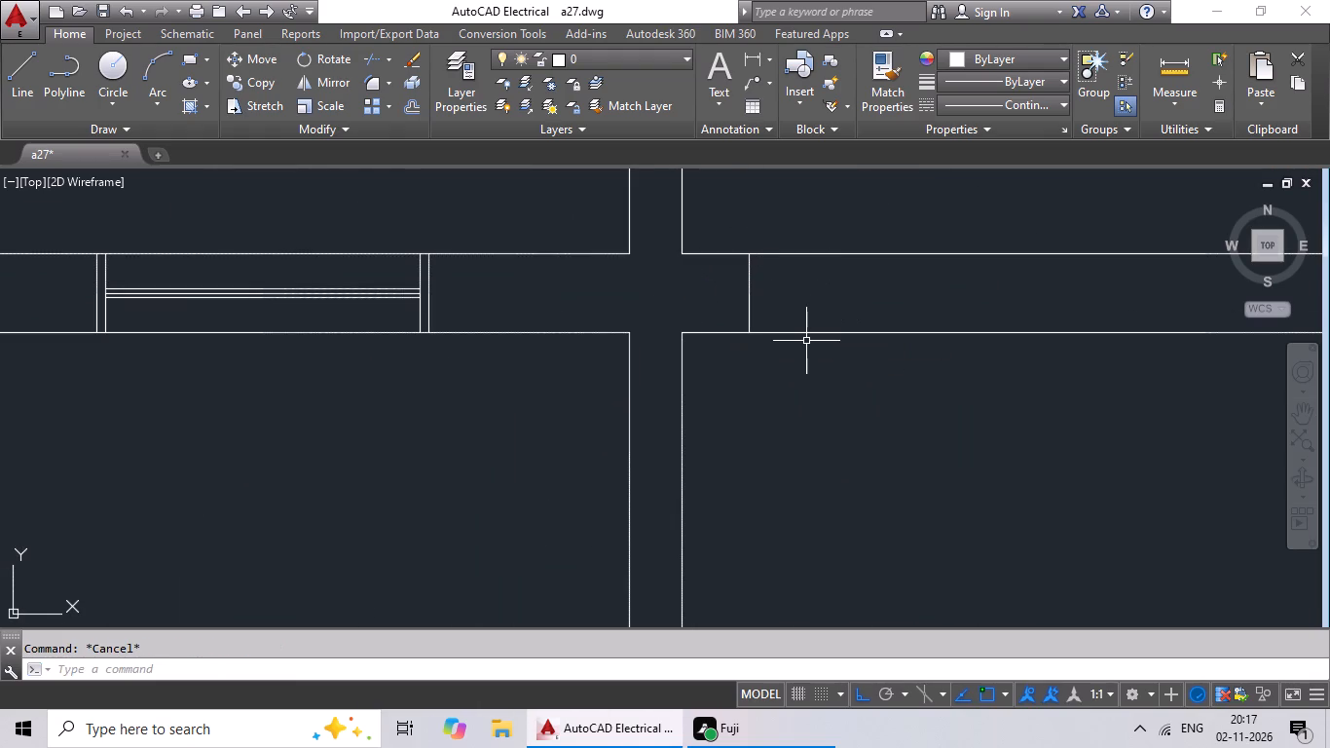
{"action": "key", "text": "Escape"}
Offset the short vertical line in the right bedroom's top wall 2' to the right.
{"action": "key", "text": "o"}
{"action": "key", "text": "Return"}
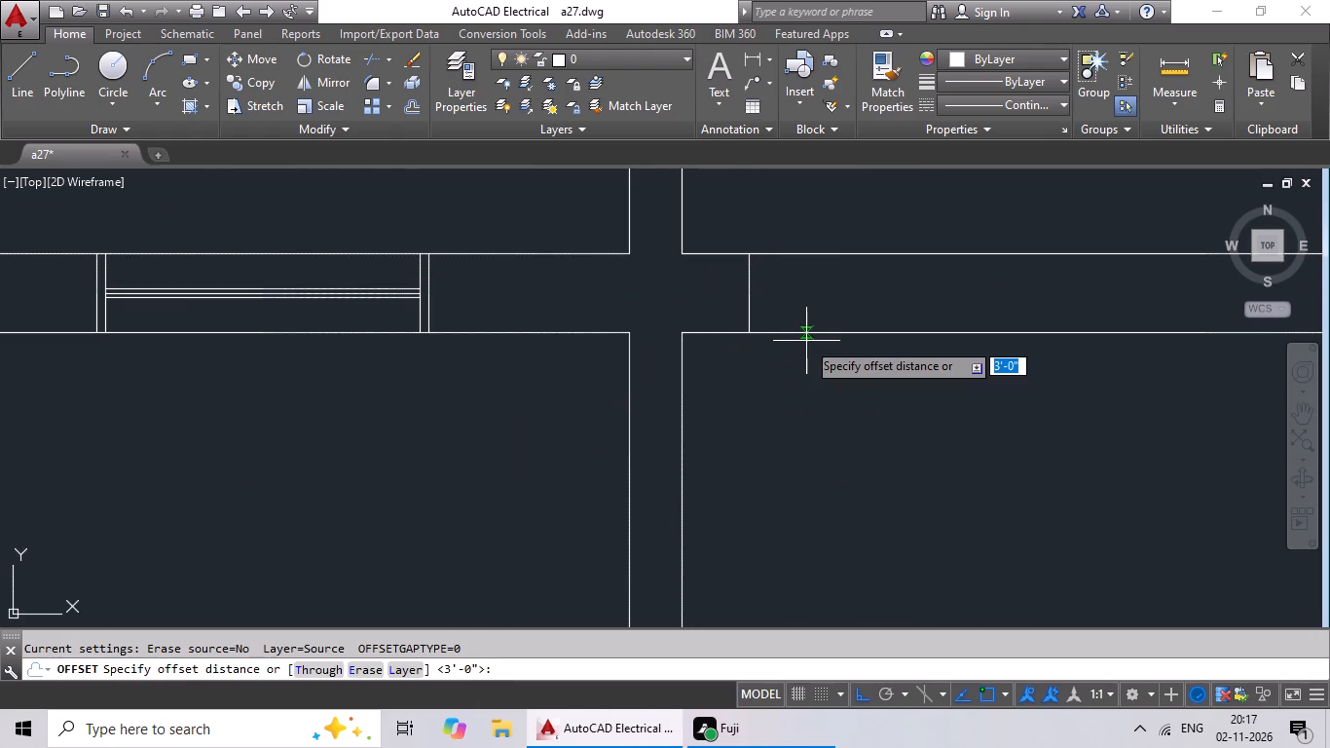
{"action": "type", "text": "2'"}
{"action": "key", "text": "Return"}
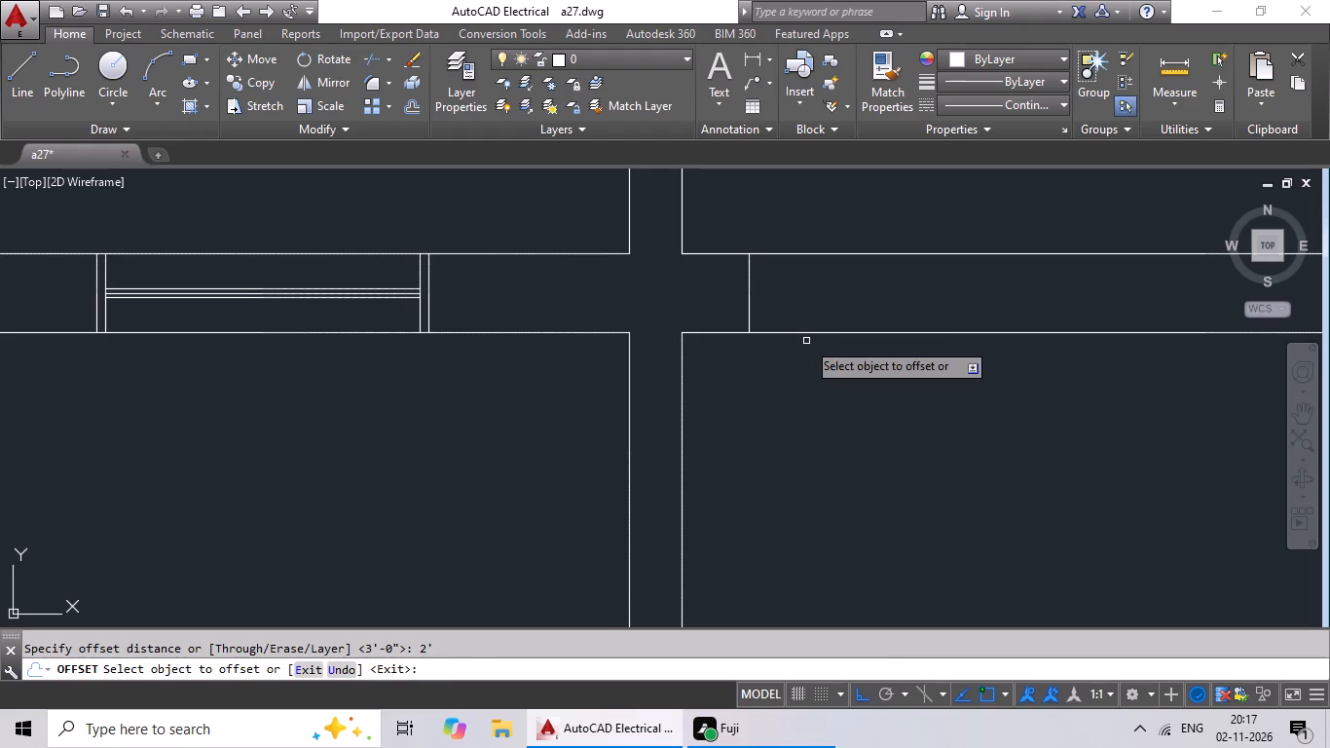
{"action": "scroll", "coordinate": [806, 341], "scroll_direction": "up", "scroll_amount": 1}
{"action": "left_click_drag", "start_coordinate": [715, 275], "coordinate": [952, 285]}
{"action": "left_click", "coordinate": [1049, 285]}
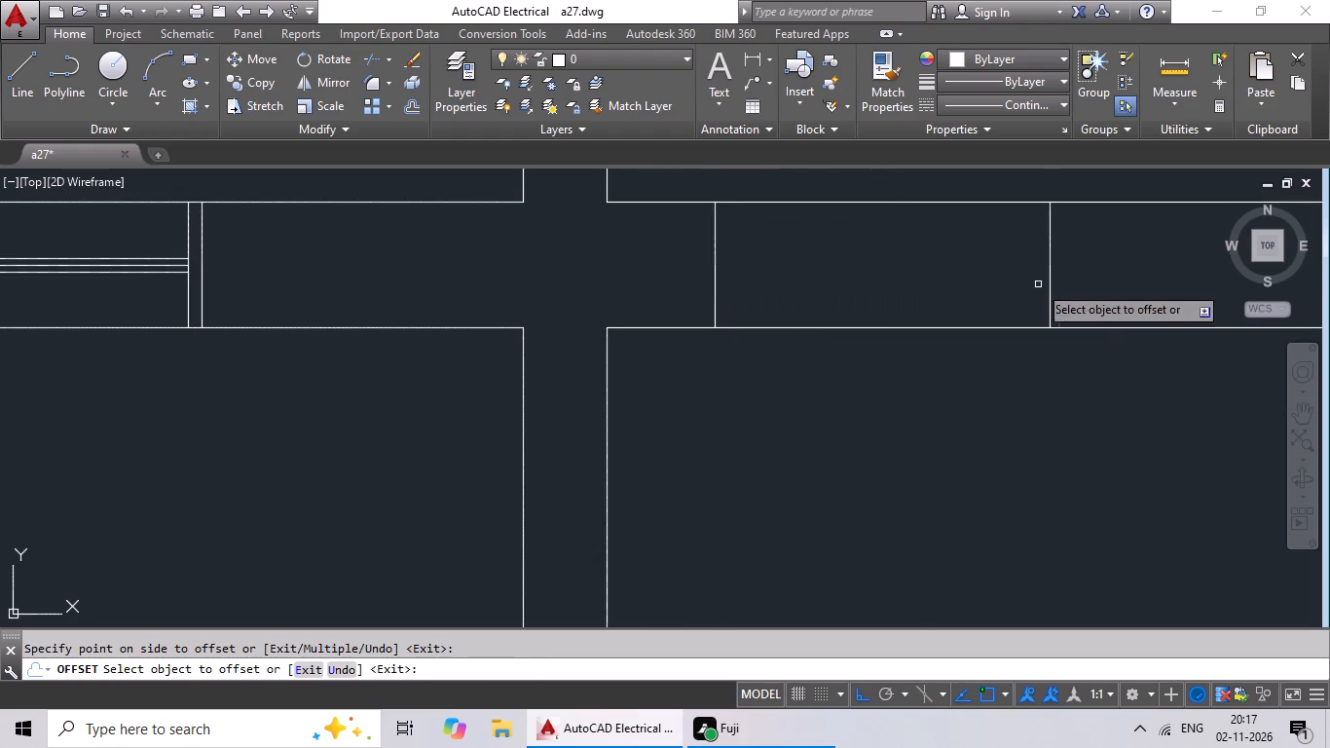
Draw a short vertical line across the wall between the left bedroom and the small outer room below, near that room's upper-right corner.
{"action": "scroll", "coordinate": [1029, 282], "scroll_direction": "down", "scroll_amount": 5}
{"action": "middle_click_drag", "start_coordinate": [1038, 318], "coordinate": [830, 357]}
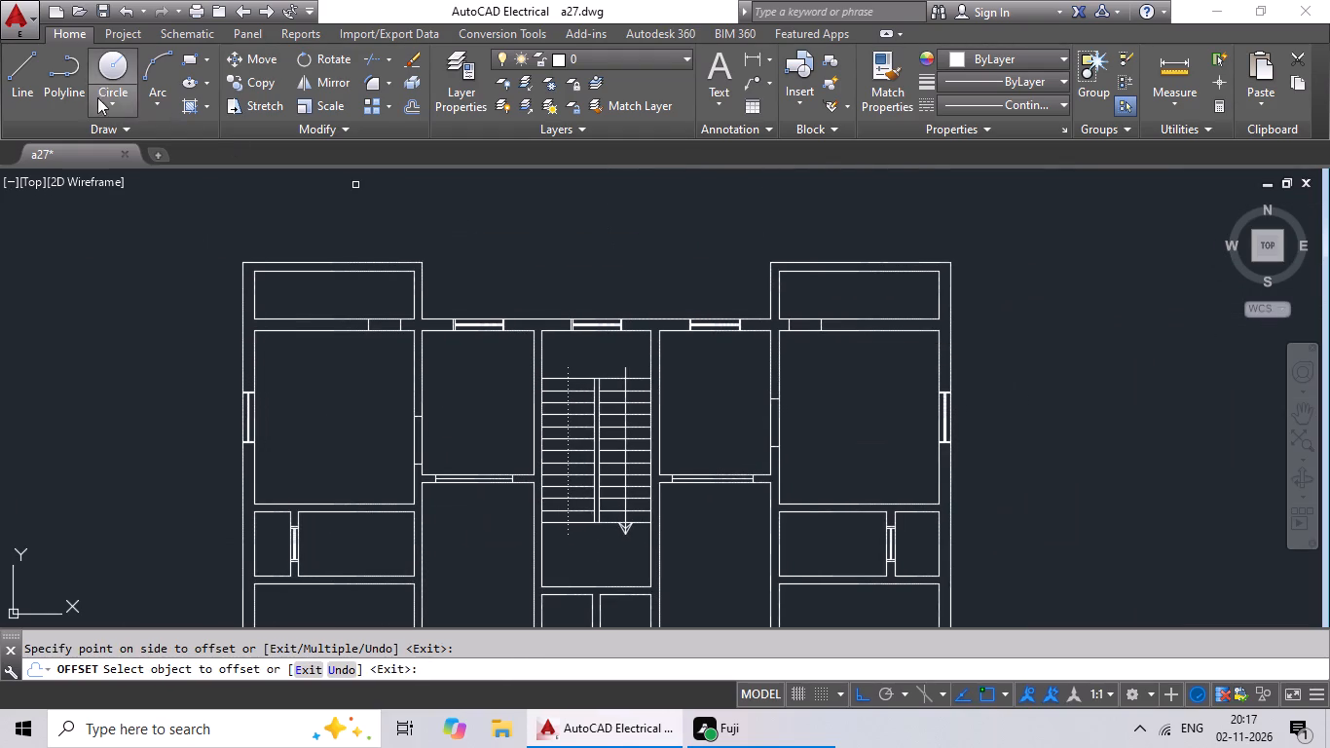
{"action": "left_click", "coordinate": [29, 88]}
{"action": "middle_click_drag", "start_coordinate": [578, 282], "coordinate": [682, 158]}
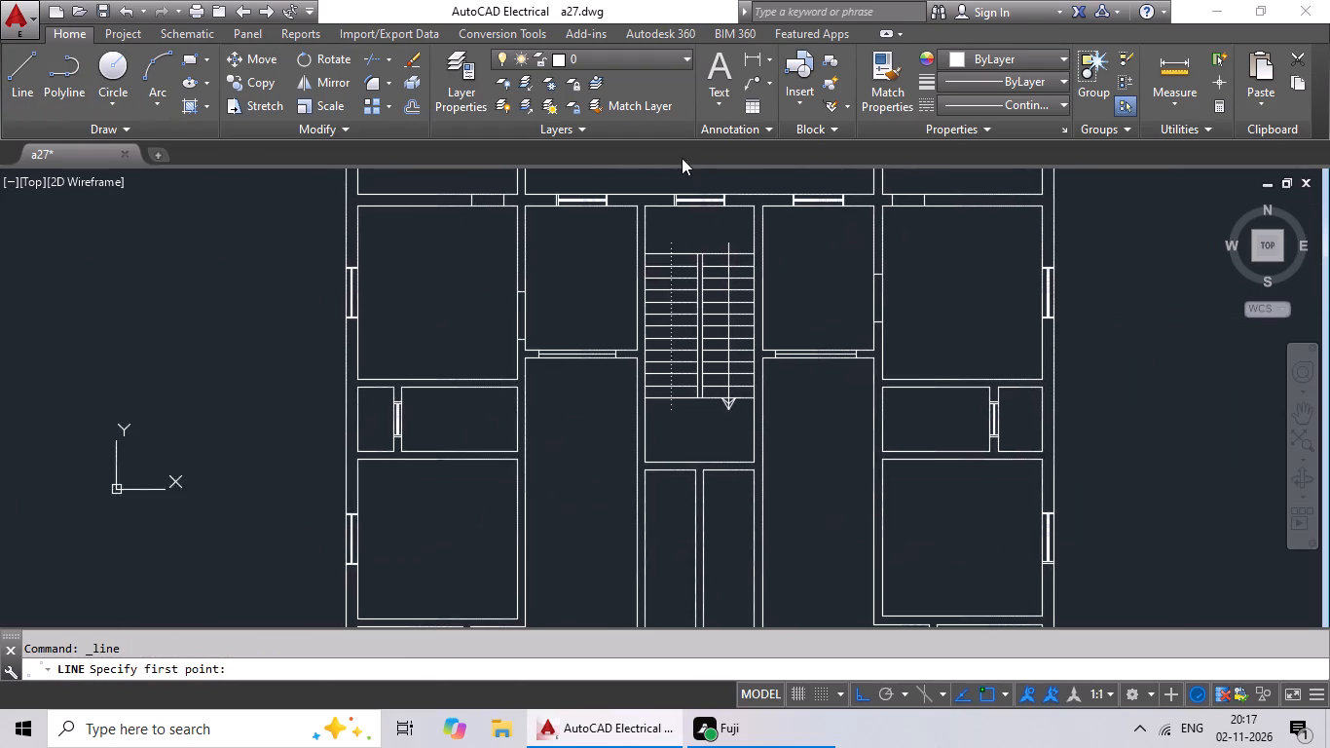
{"action": "scroll", "coordinate": [647, 250], "scroll_direction": "down", "scroll_amount": 1}
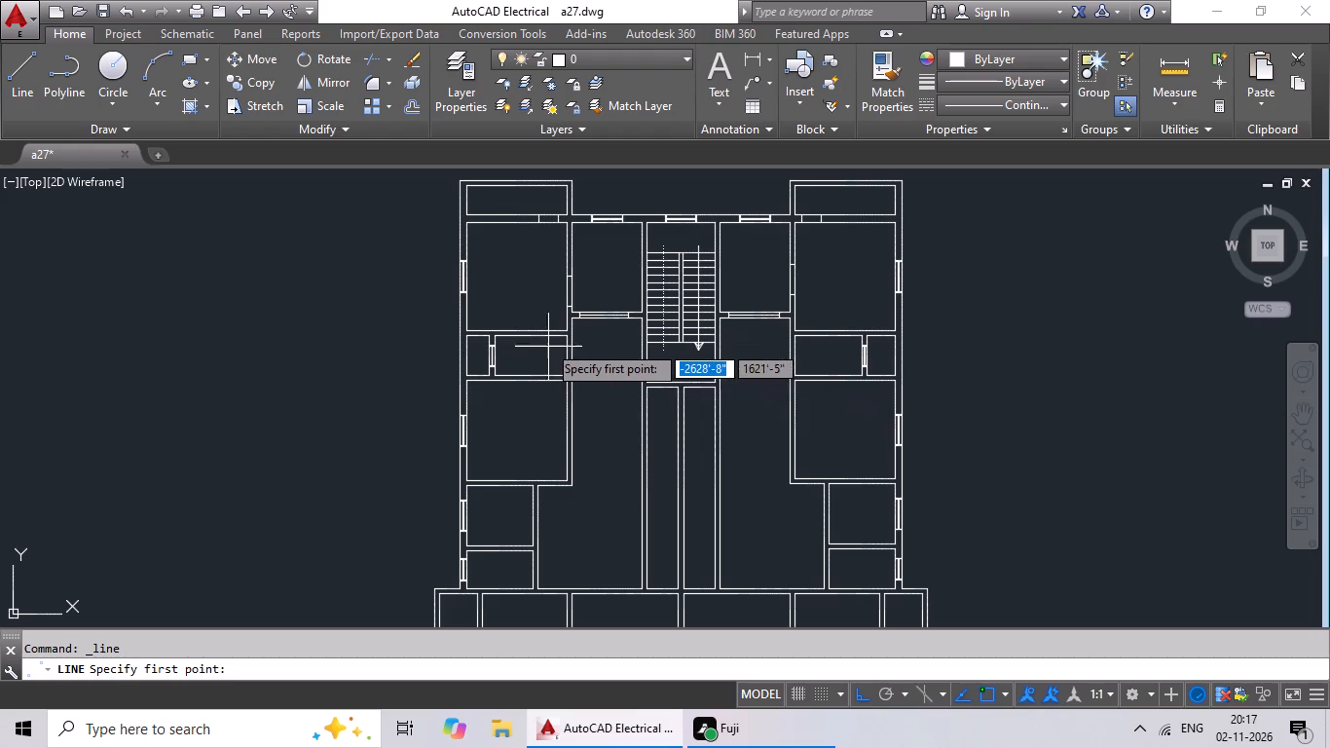
{"action": "scroll", "coordinate": [536, 332], "scroll_direction": "up", "scroll_amount": 3}
{"action": "middle_click_drag", "start_coordinate": [536, 332], "coordinate": [730, 364]}
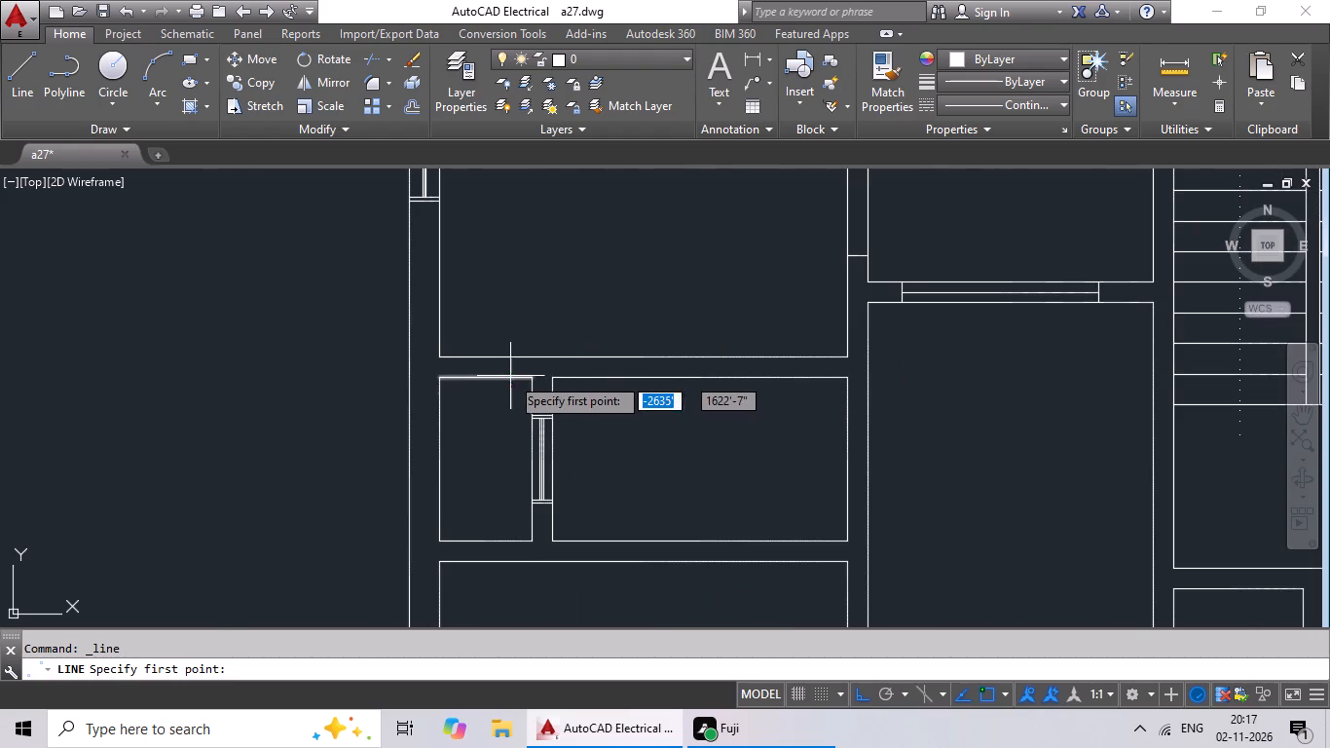
{"action": "scroll", "coordinate": [510, 376], "scroll_direction": "up", "scroll_amount": 4}
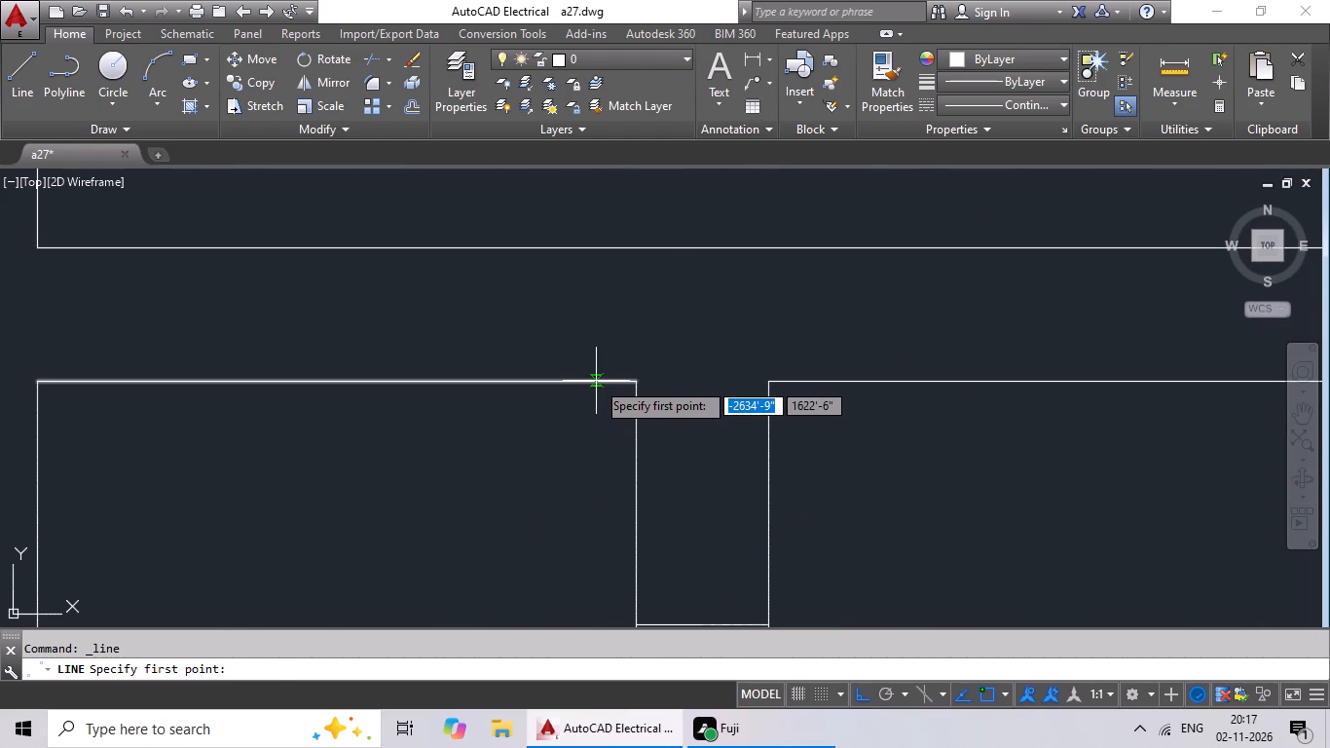
{"action": "left_click", "coordinate": [595, 381]}
{"action": "left_click", "coordinate": [597, 248]}
{"action": "key", "text": "Escape"}
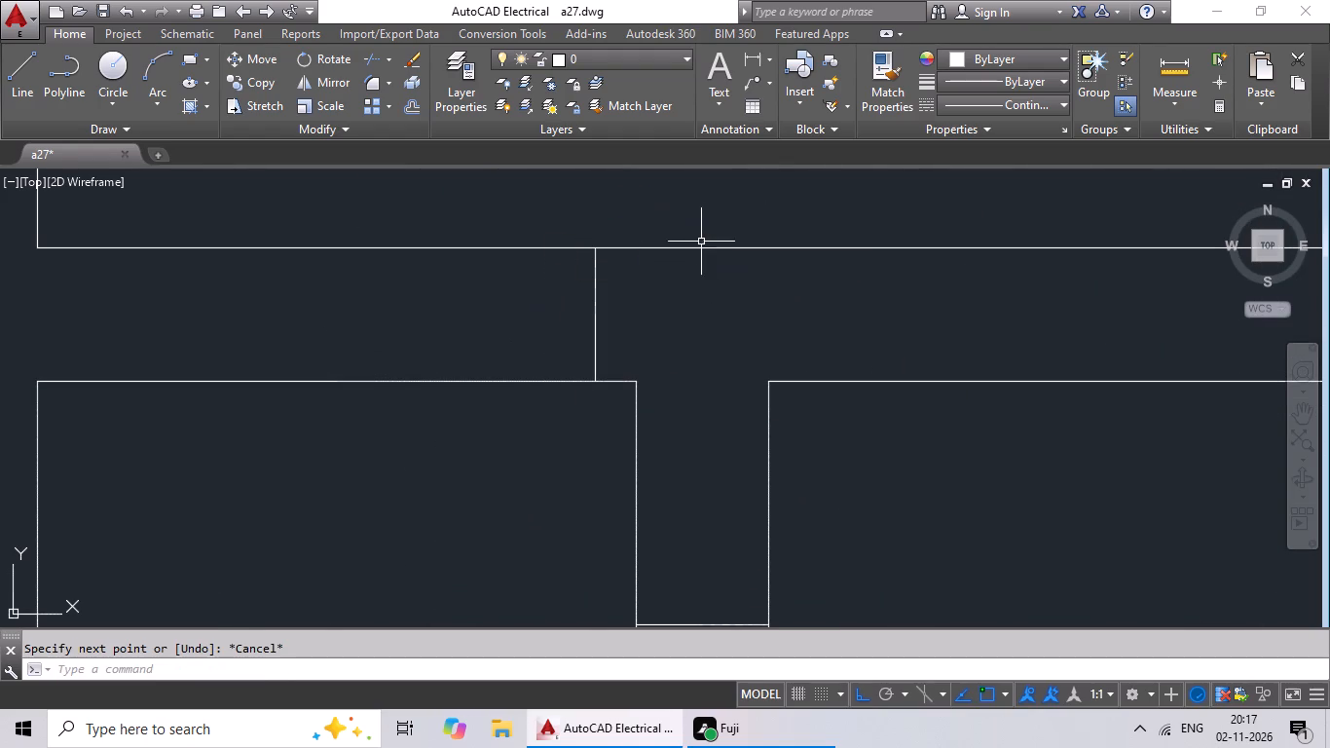
Offset the short vertical line above the small left outer room 2' to the left.
{"action": "key", "text": "o"}
{"action": "key", "text": "Return"}
{"action": "type", "text": "2'"}
{"action": "key", "text": "Return"}
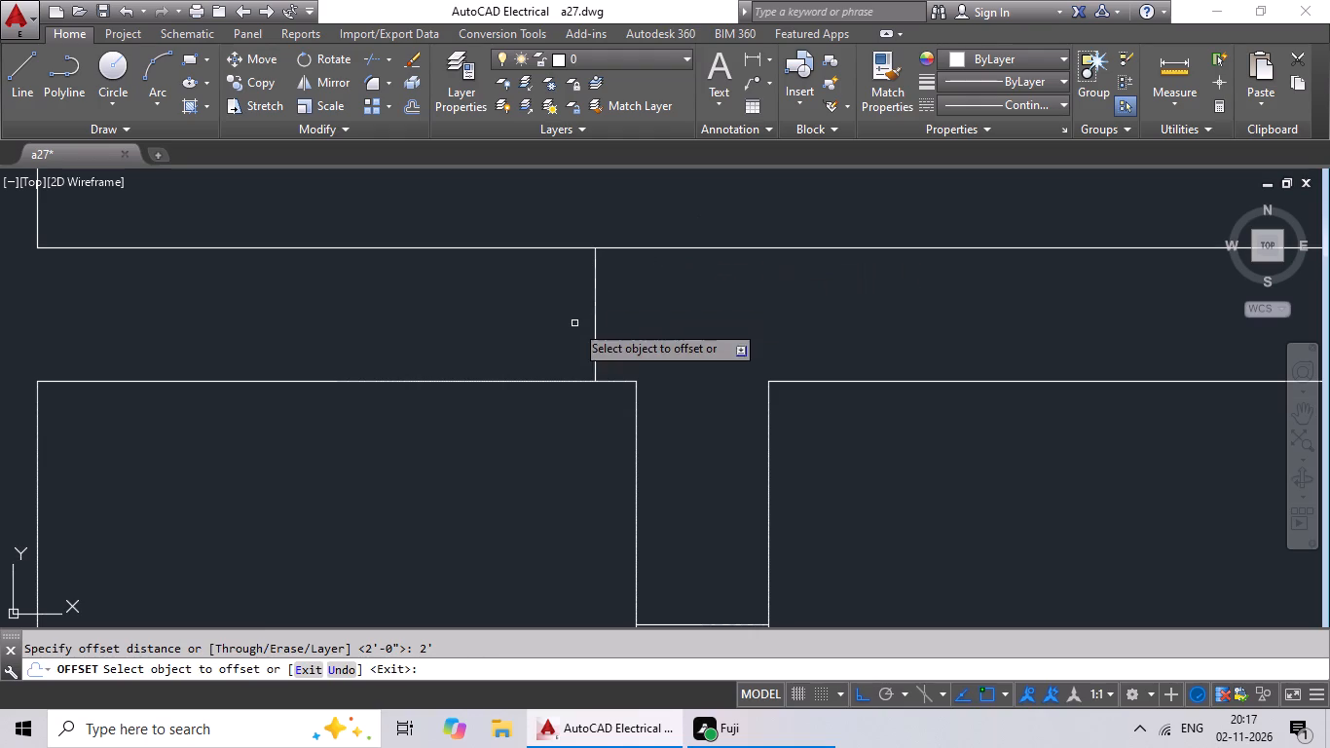
{"action": "left_click_drag", "start_coordinate": [595, 311], "coordinate": [581, 316]}
{"action": "left_click", "coordinate": [556, 326]}
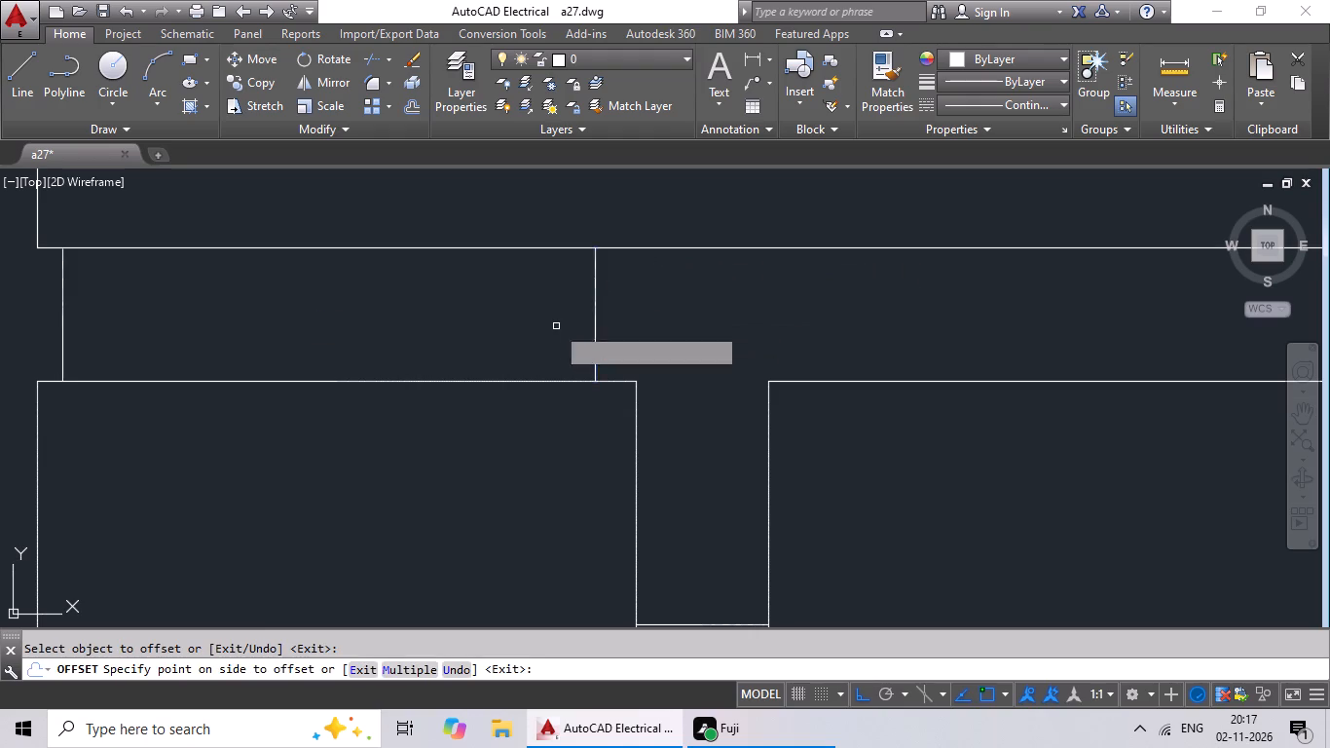
Draw a short horizontal line across the right wall of the wider room below the left bedroom, slightly below its upper corner.
{"action": "scroll", "coordinate": [524, 342], "scroll_direction": "down", "scroll_amount": 5}
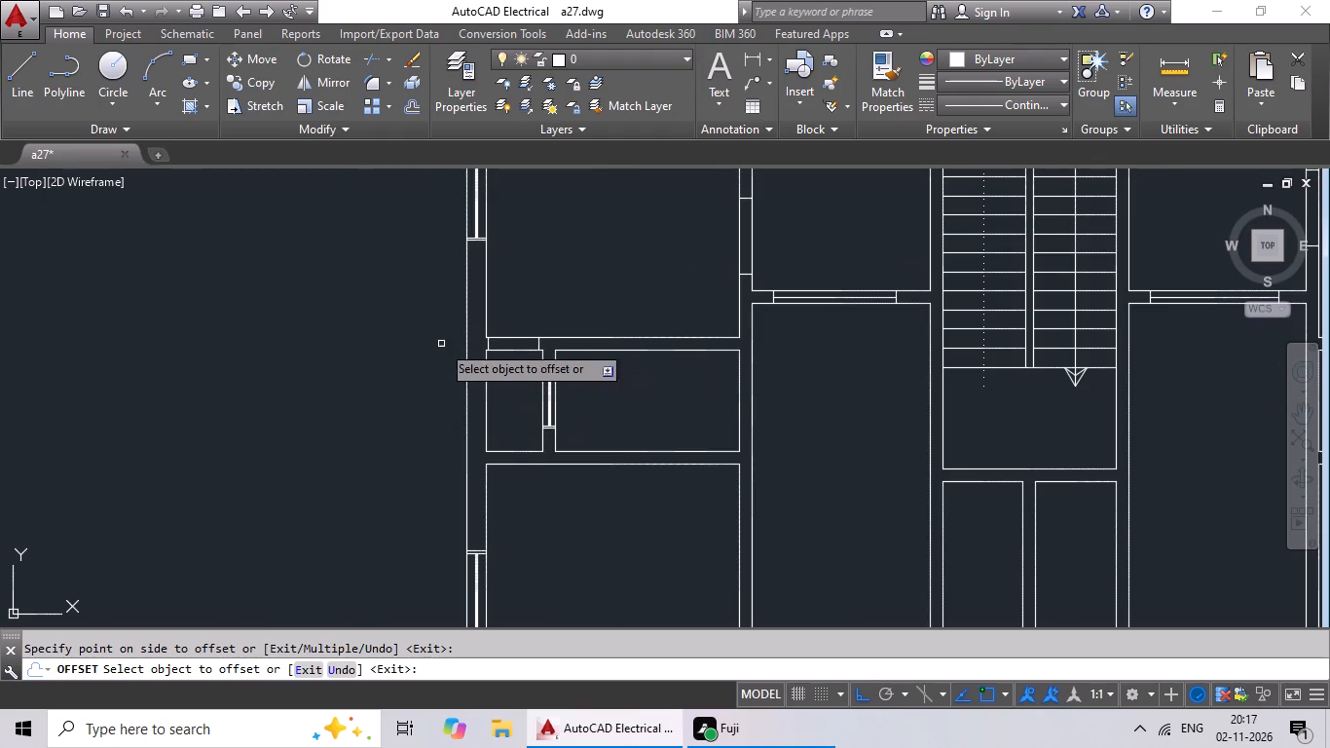
{"action": "left_click", "coordinate": [18, 78]}
{"action": "middle_click_drag", "start_coordinate": [600, 394], "coordinate": [589, 394]}
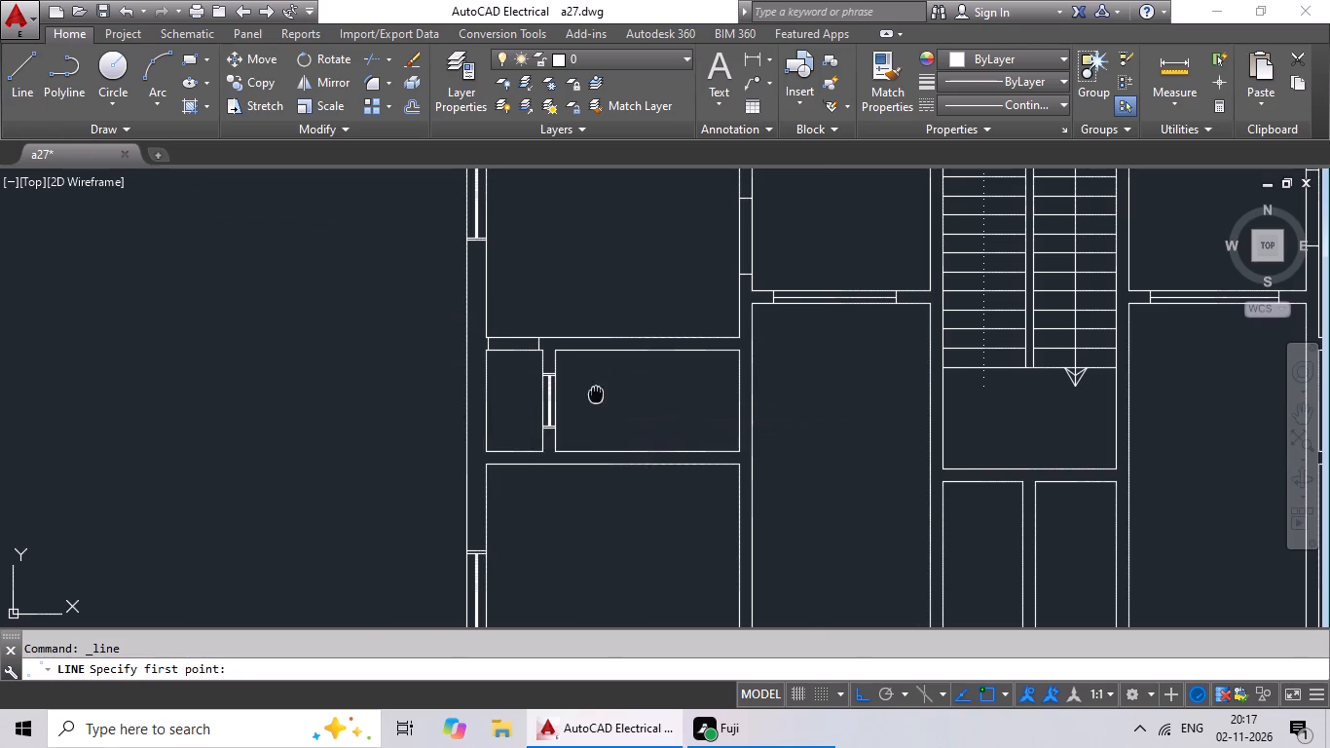
{"action": "middle_click_drag", "start_coordinate": [589, 394], "coordinate": [478, 412]}
{"action": "middle_click_drag", "start_coordinate": [533, 401], "coordinate": [479, 403]}
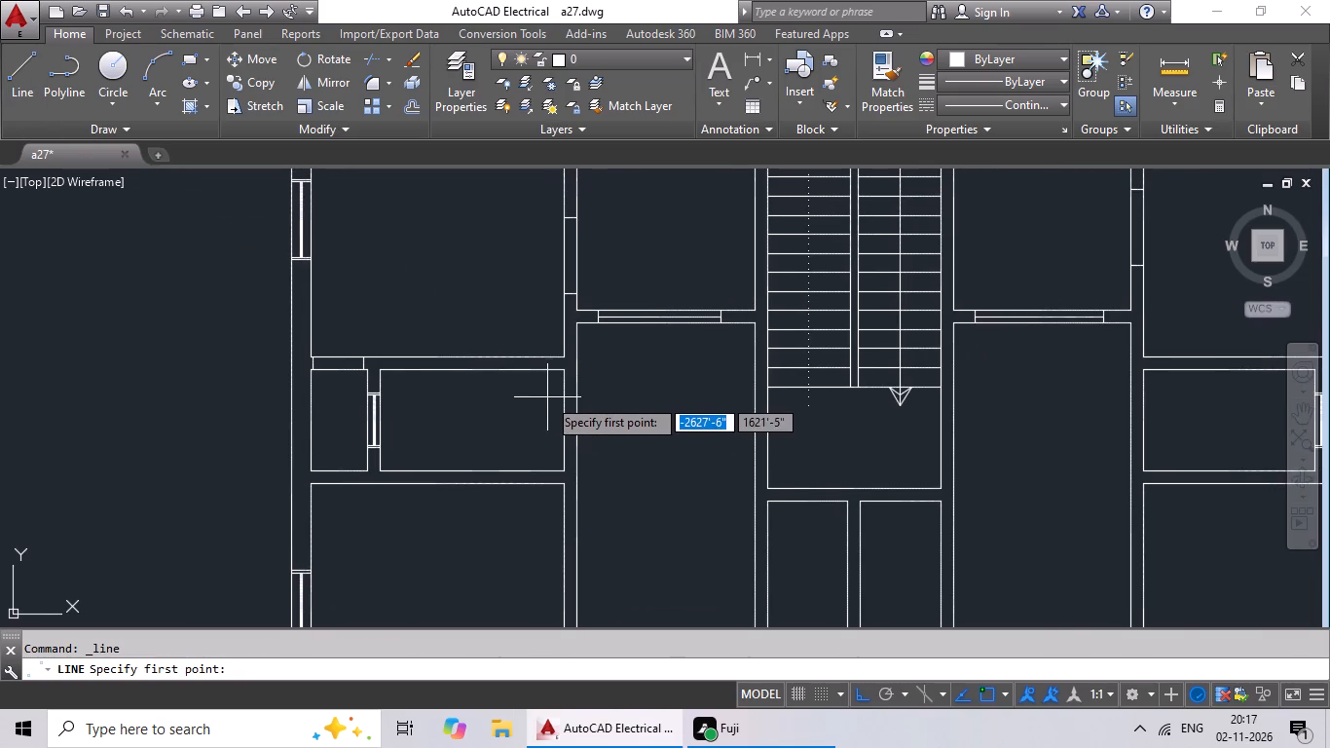
{"action": "scroll", "coordinate": [569, 390], "scroll_direction": "up", "scroll_amount": 3}
{"action": "left_click", "coordinate": [548, 346]}
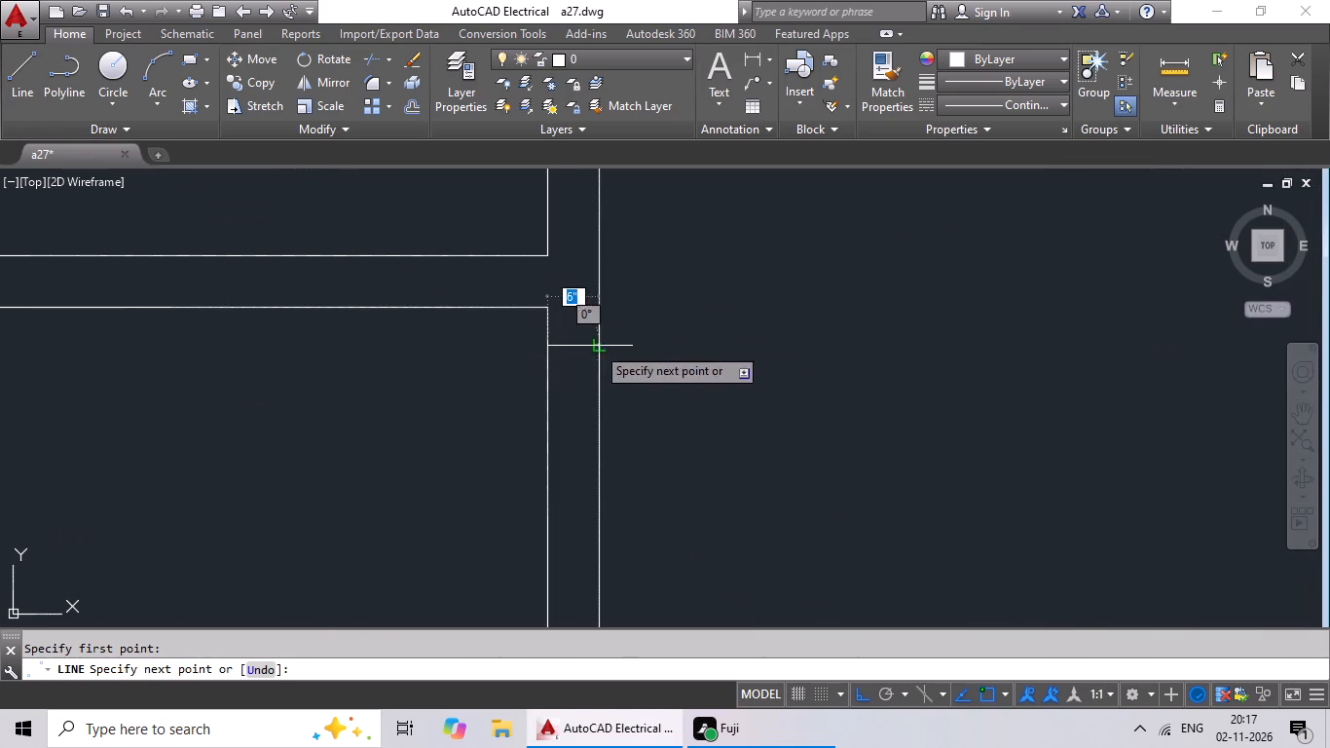
{"action": "left_click", "coordinate": [599, 350]}
{"action": "key", "text": "Escape"}
Offset the short horizontal line in that room's right wall 2' downward.
{"action": "key", "text": "o"}
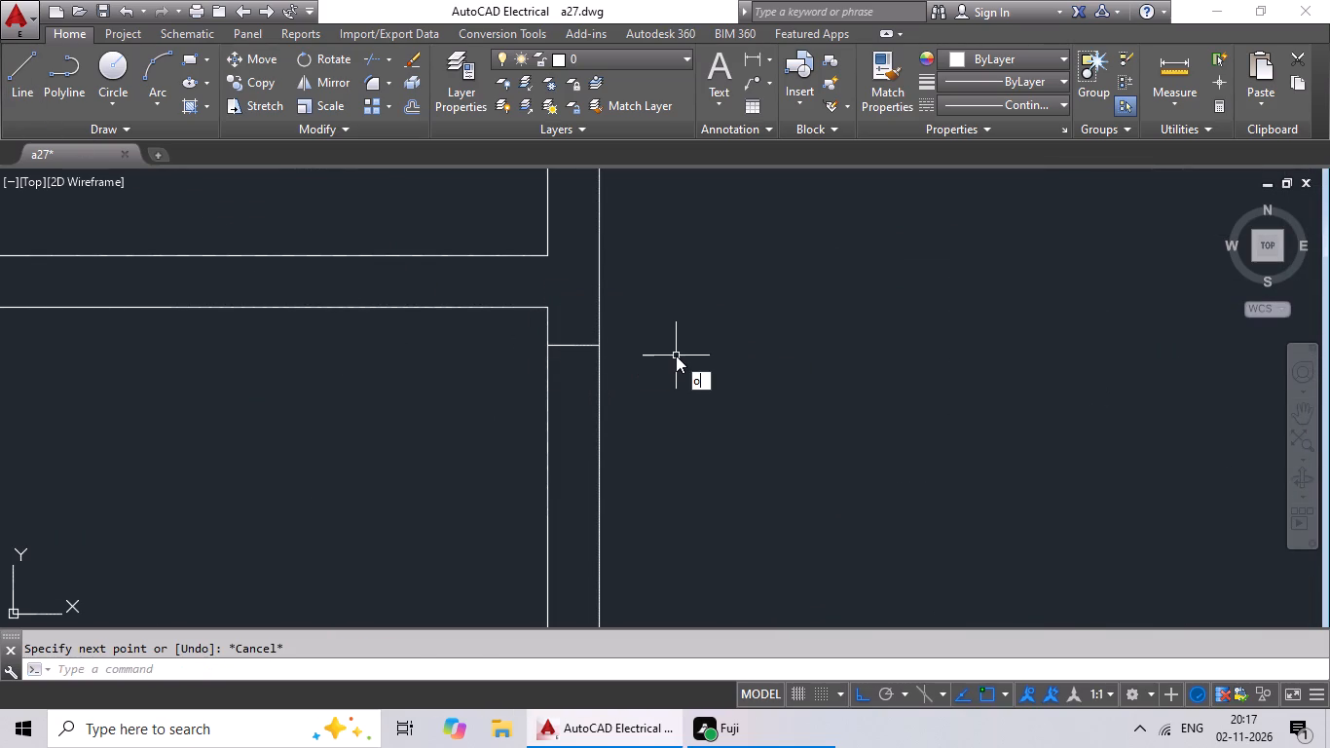
{"action": "key", "text": "Return"}
{"action": "key", "text": "2"}
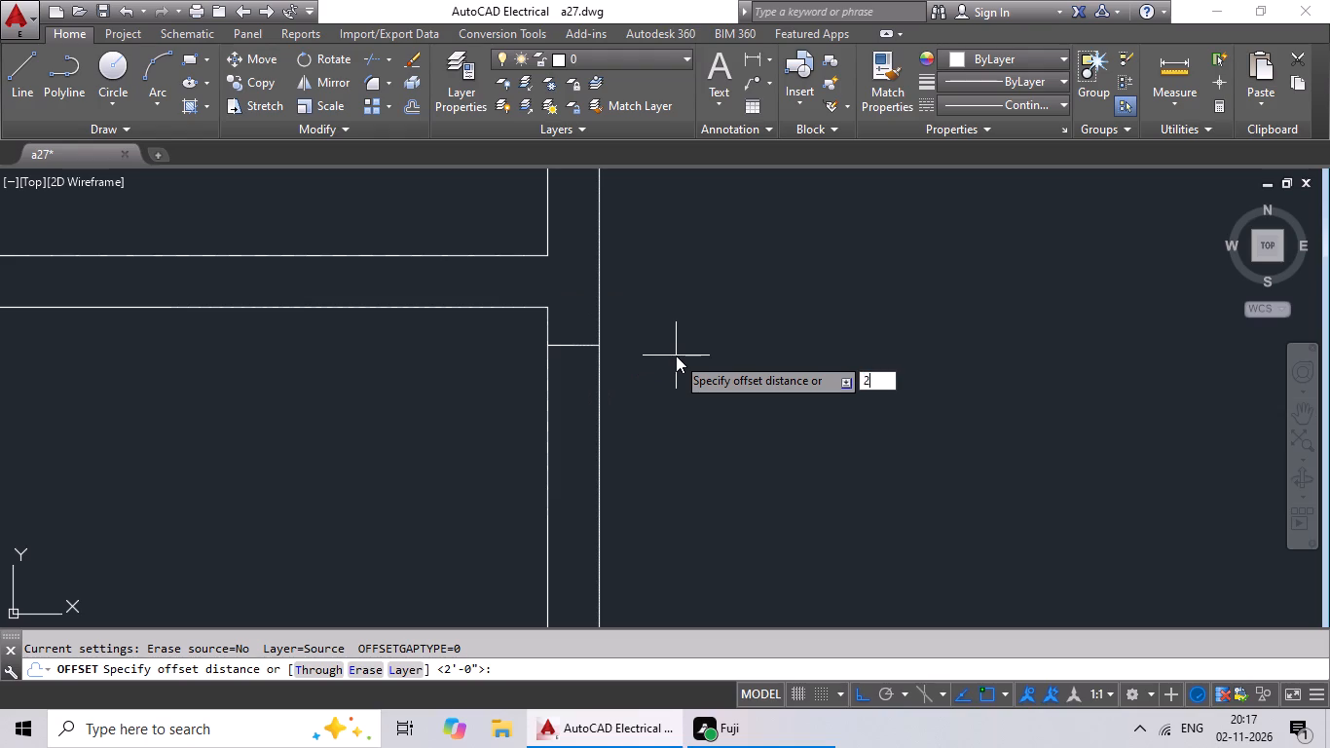
{"action": "key", "text": "apostrophe"}
{"action": "key", "text": "Return"}
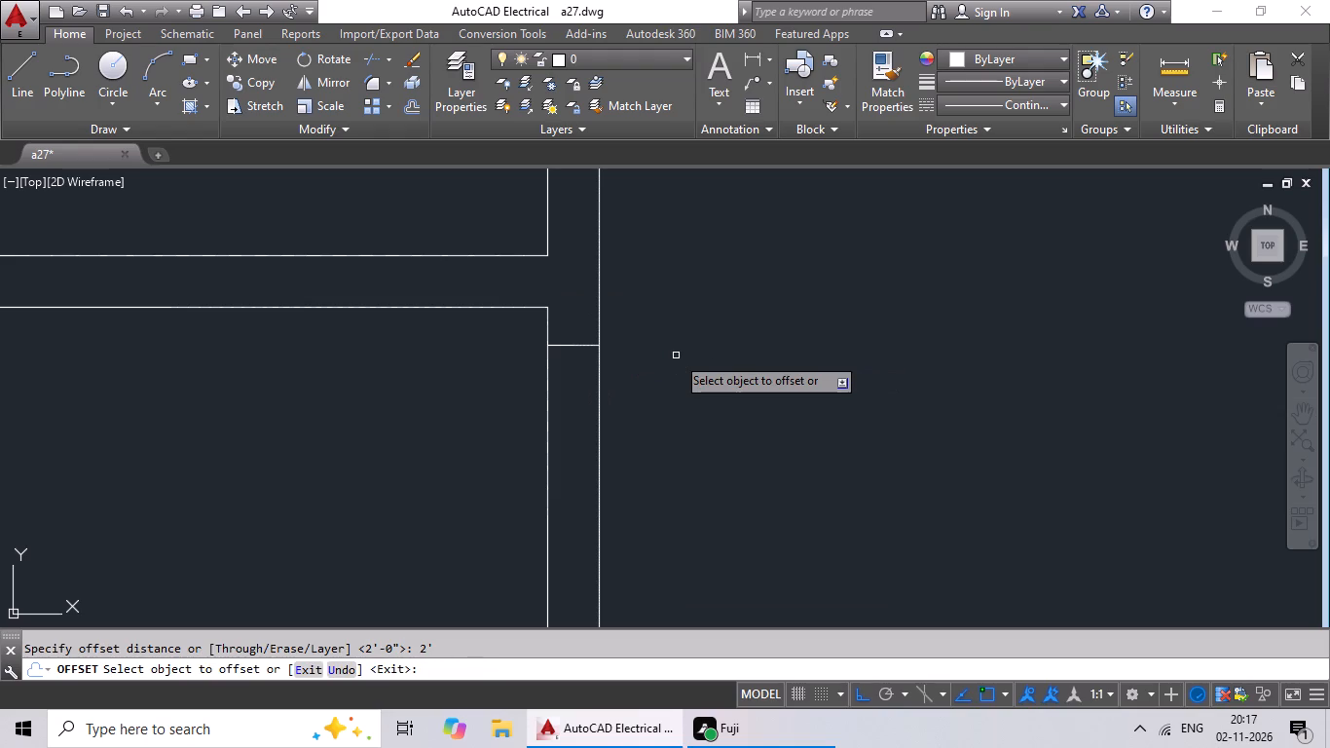
{"action": "left_click_drag", "start_coordinate": [578, 345], "coordinate": [578, 358]}
{"action": "left_click", "coordinate": [578, 404]}
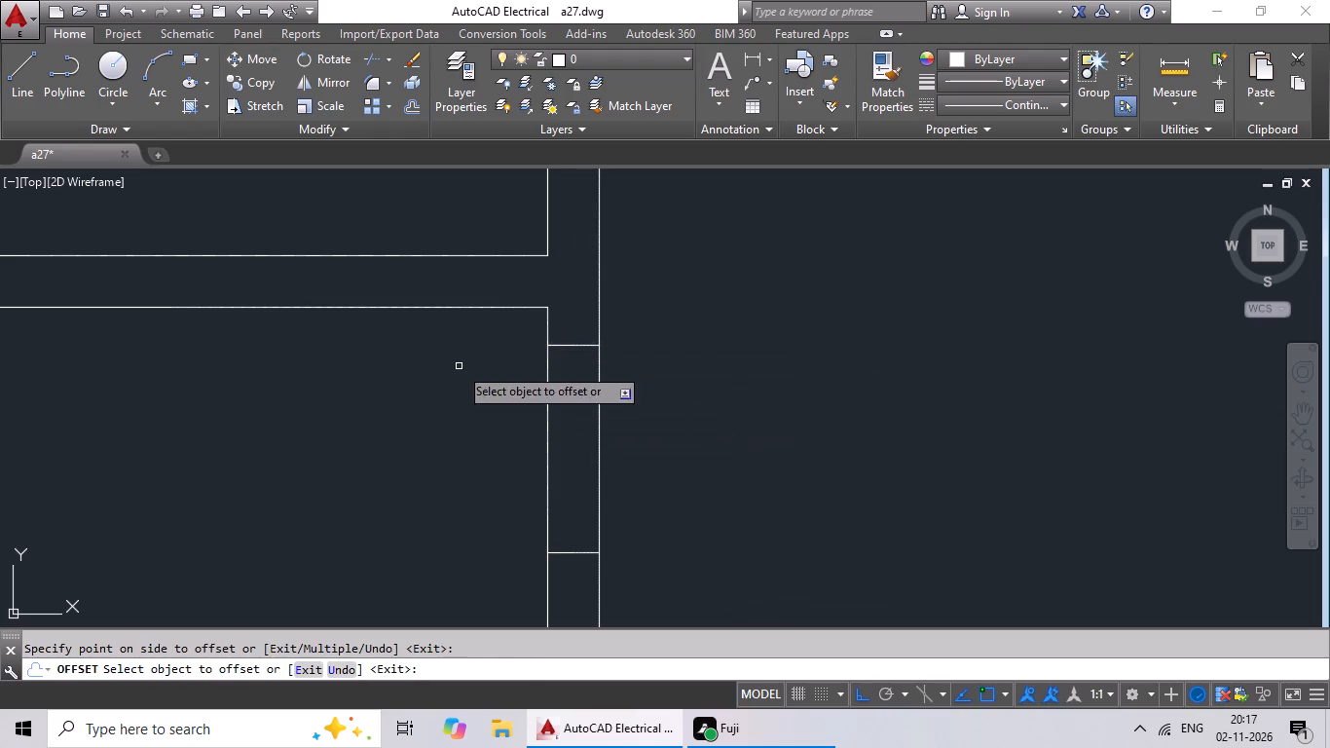
Draw a short vertical line across the wall between the right bedroom and the small outer room below, near that room's upper-left corner.
{"action": "left_click", "coordinate": [32, 94]}
{"action": "scroll", "coordinate": [422, 311], "scroll_direction": "down", "scroll_amount": 4}
{"action": "middle_click_drag", "start_coordinate": [582, 368], "coordinate": [457, 364]}
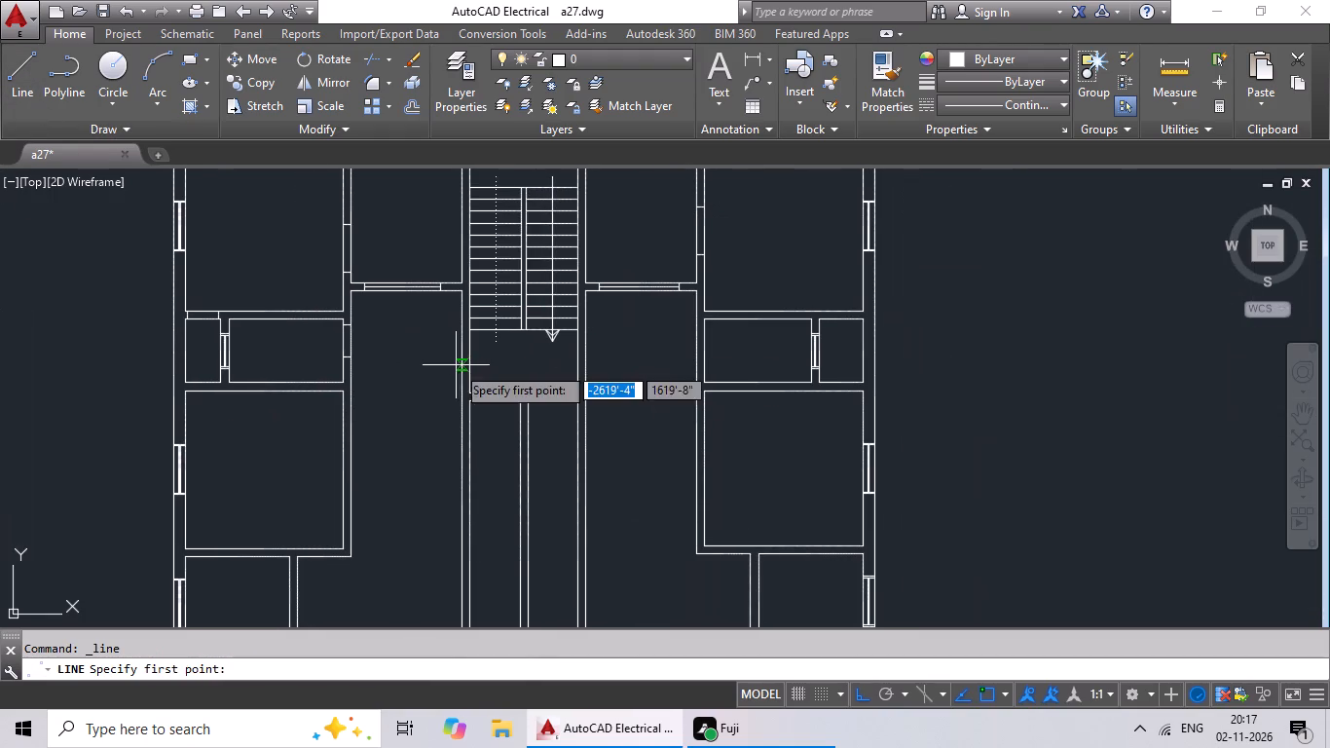
{"action": "scroll", "coordinate": [682, 433], "scroll_direction": "down", "scroll_amount": 1}
{"action": "middle_click_drag", "start_coordinate": [680, 430], "coordinate": [514, 430]}
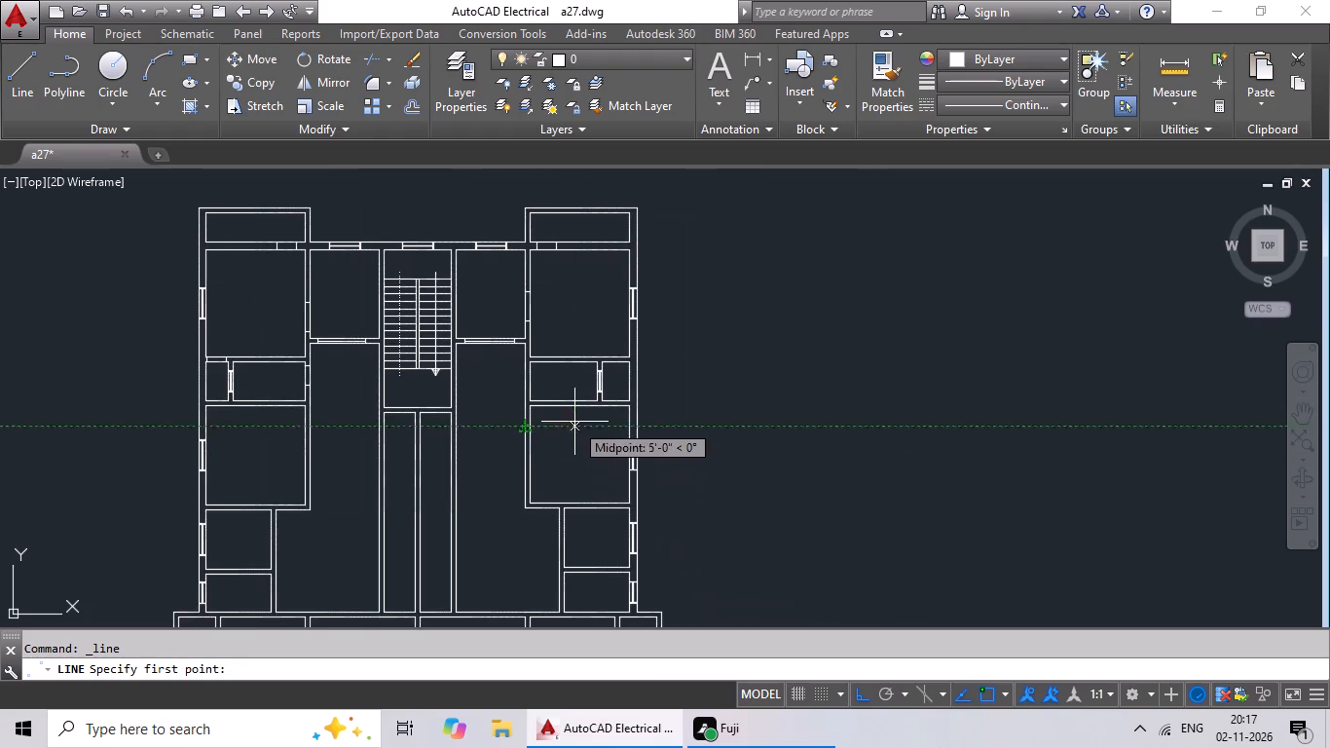
{"action": "scroll", "coordinate": [539, 353], "scroll_direction": "up", "scroll_amount": 5}
{"action": "middle_click_drag", "start_coordinate": [532, 400], "coordinate": [567, 316]}
{"action": "scroll", "coordinate": [513, 410], "scroll_direction": "down", "scroll_amount": 1}
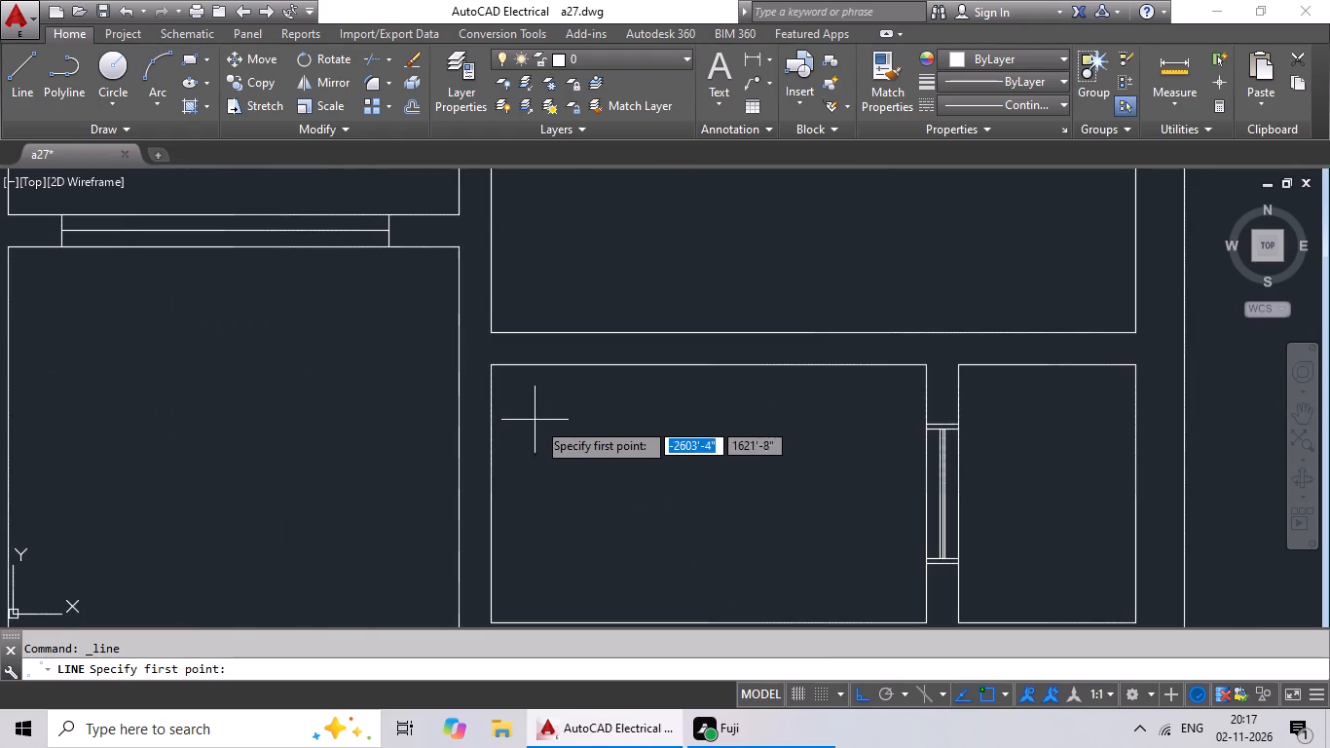
{"action": "scroll", "coordinate": [539, 424], "scroll_direction": "down", "scroll_amount": 1}
{"action": "middle_click_drag", "start_coordinate": [599, 429], "coordinate": [427, 421]}
{"action": "middle_click_drag", "start_coordinate": [533, 428], "coordinate": [447, 436]}
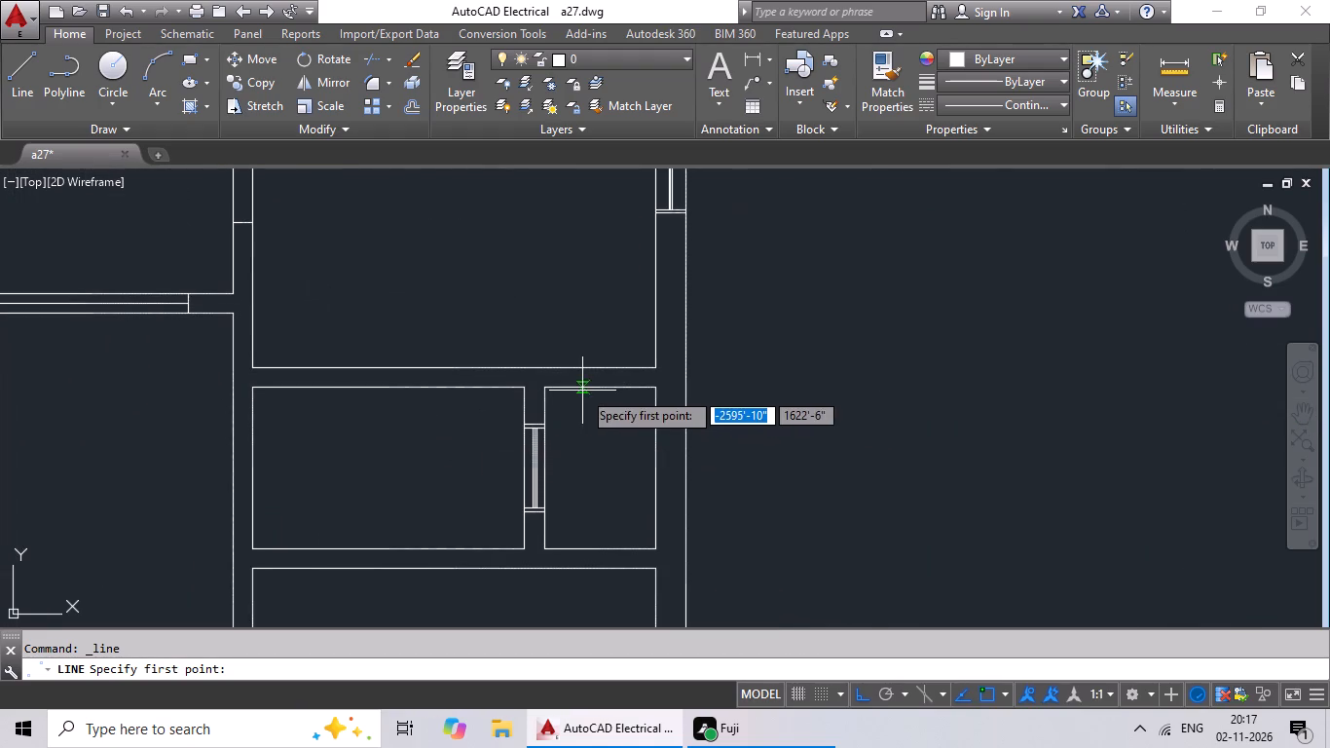
{"action": "scroll", "coordinate": [582, 388], "scroll_direction": "up", "scroll_amount": 3}
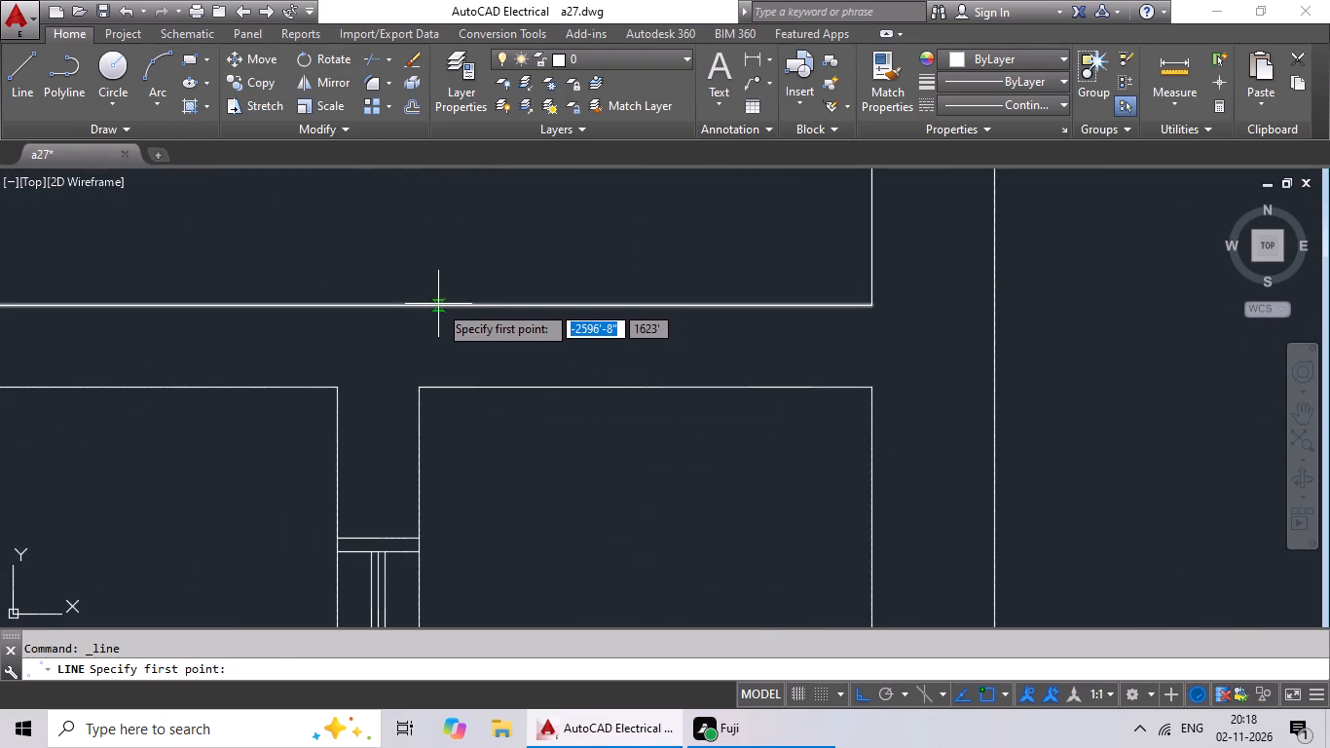
{"action": "left_click_drag", "start_coordinate": [435, 303], "coordinate": [435, 312]}
{"action": "left_click", "coordinate": [430, 387]}
{"action": "key", "text": "Escape"}
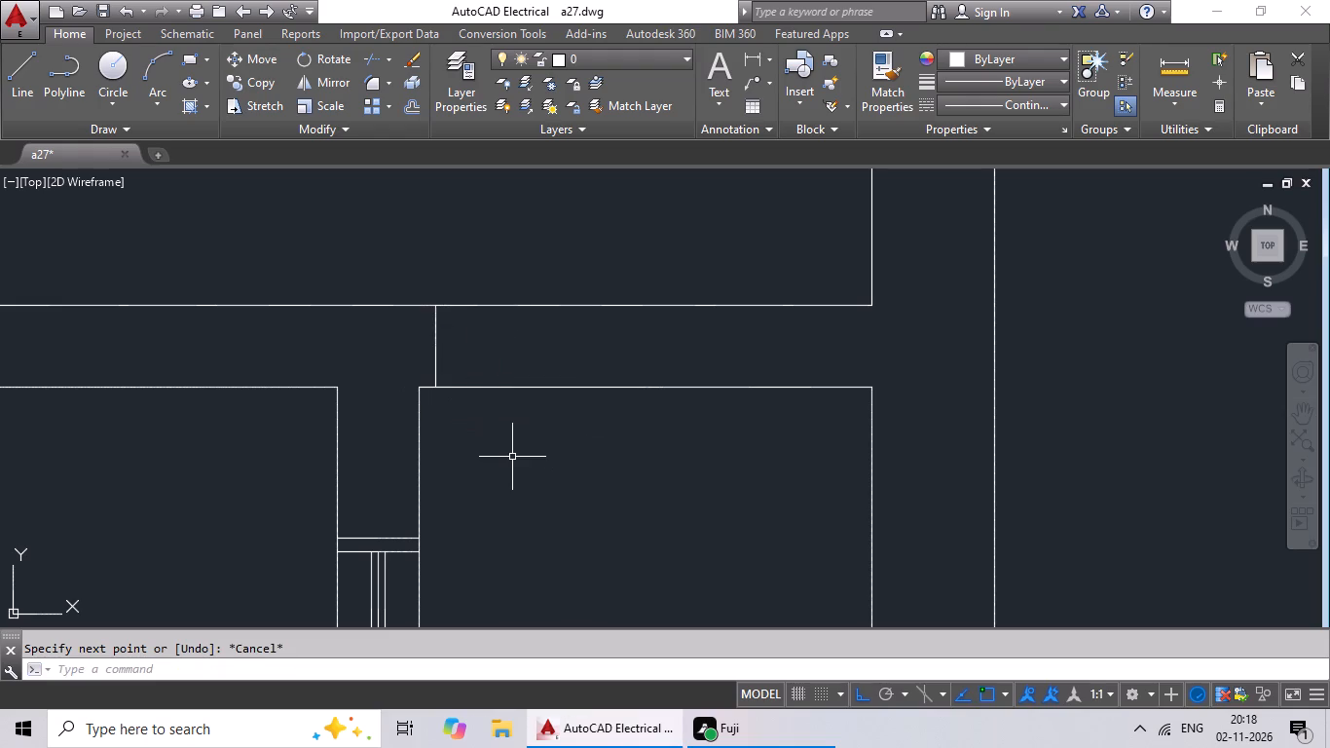
Offset the short vertical line above the small right outer room 2' to the right.
{"action": "key", "text": "o"}
{"action": "key", "text": "Return"}
{"action": "key", "text": "Return"}
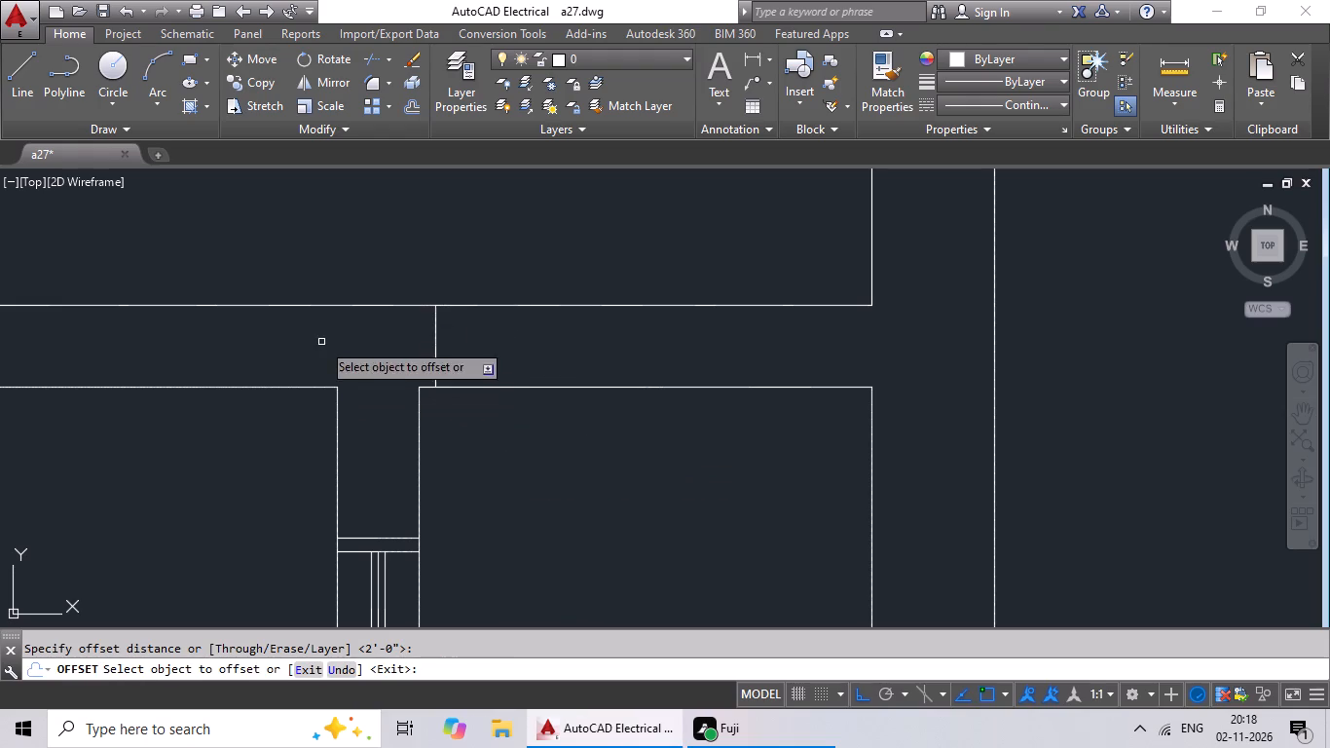
{"action": "left_click_drag", "start_coordinate": [434, 336], "coordinate": [445, 340]}
{"action": "left_click", "coordinate": [491, 355]}
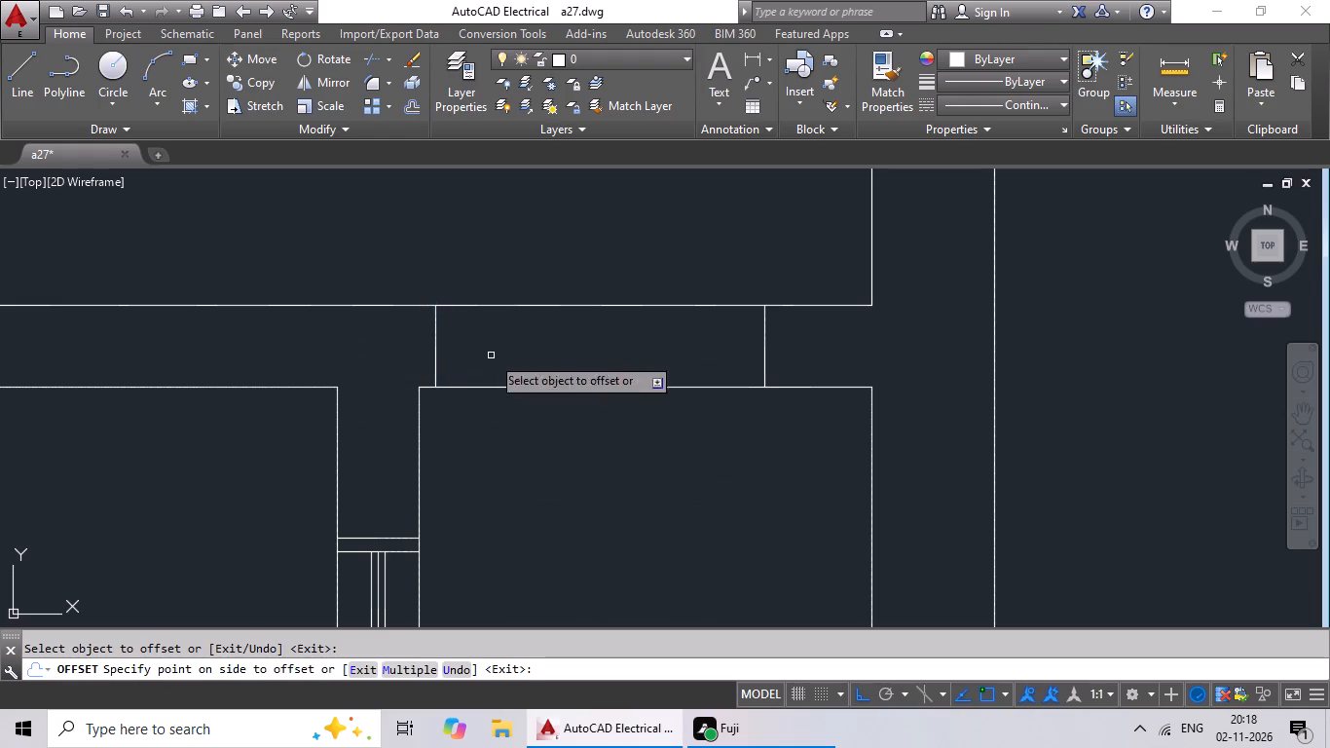
{"action": "scroll", "coordinate": [565, 388], "scroll_direction": "down", "scroll_amount": 4}
{"action": "middle_click_drag", "start_coordinate": [600, 421], "coordinate": [724, 395]}
{"action": "scroll", "coordinate": [712, 407], "scroll_direction": "down", "scroll_amount": 1}
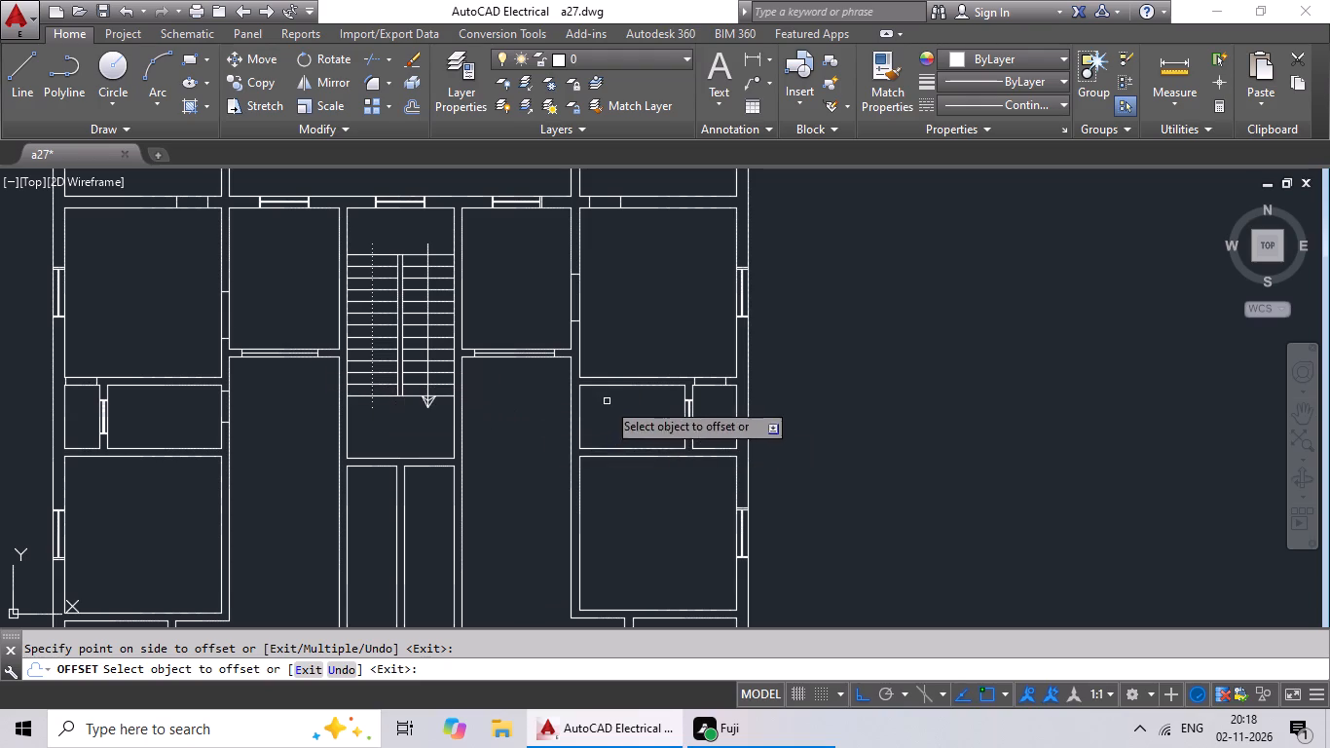
{"action": "middle_click_drag", "start_coordinate": [606, 402], "coordinate": [868, 375]}
{"action": "key", "text": "Escape"}
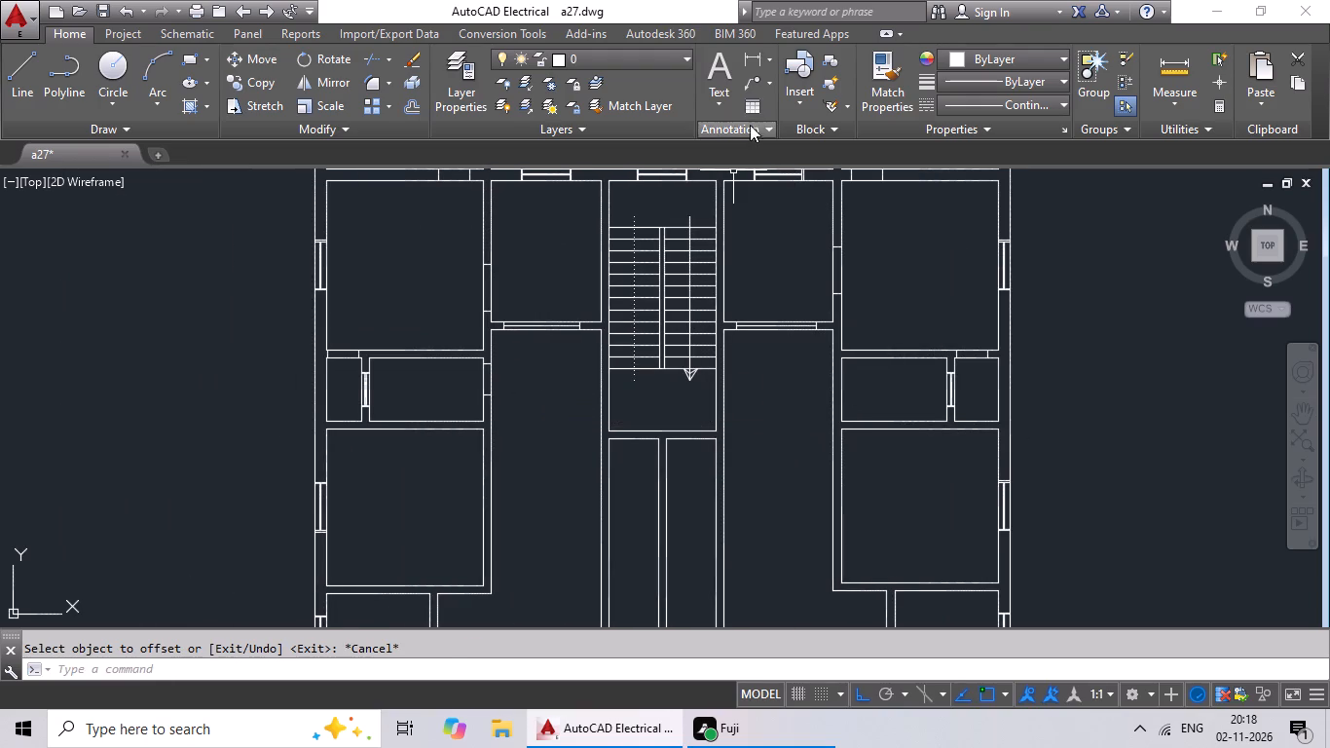
Measure the inner width of the wider room below the left bedroom with a temporary linear dimension.
{"action": "left_click", "coordinate": [750, 54]}
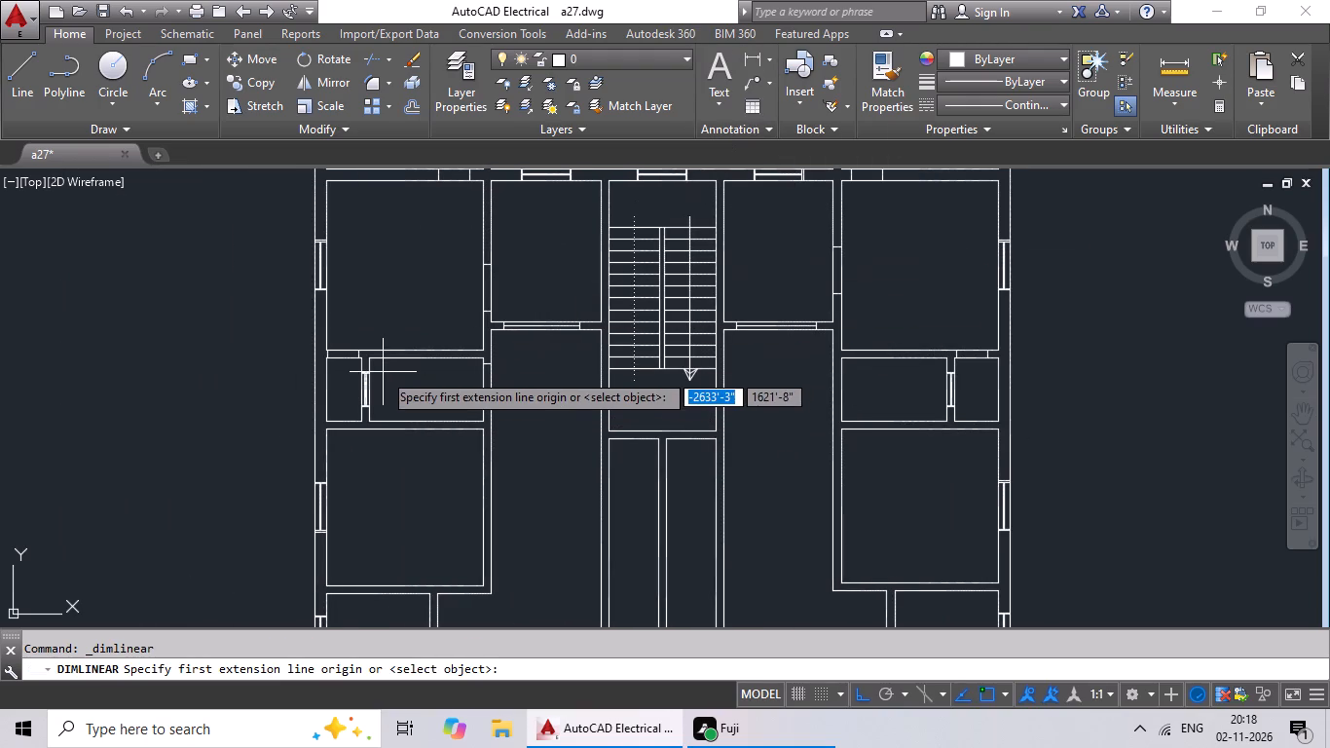
{"action": "left_click", "coordinate": [370, 367]}
{"action": "left_click", "coordinate": [482, 373]}
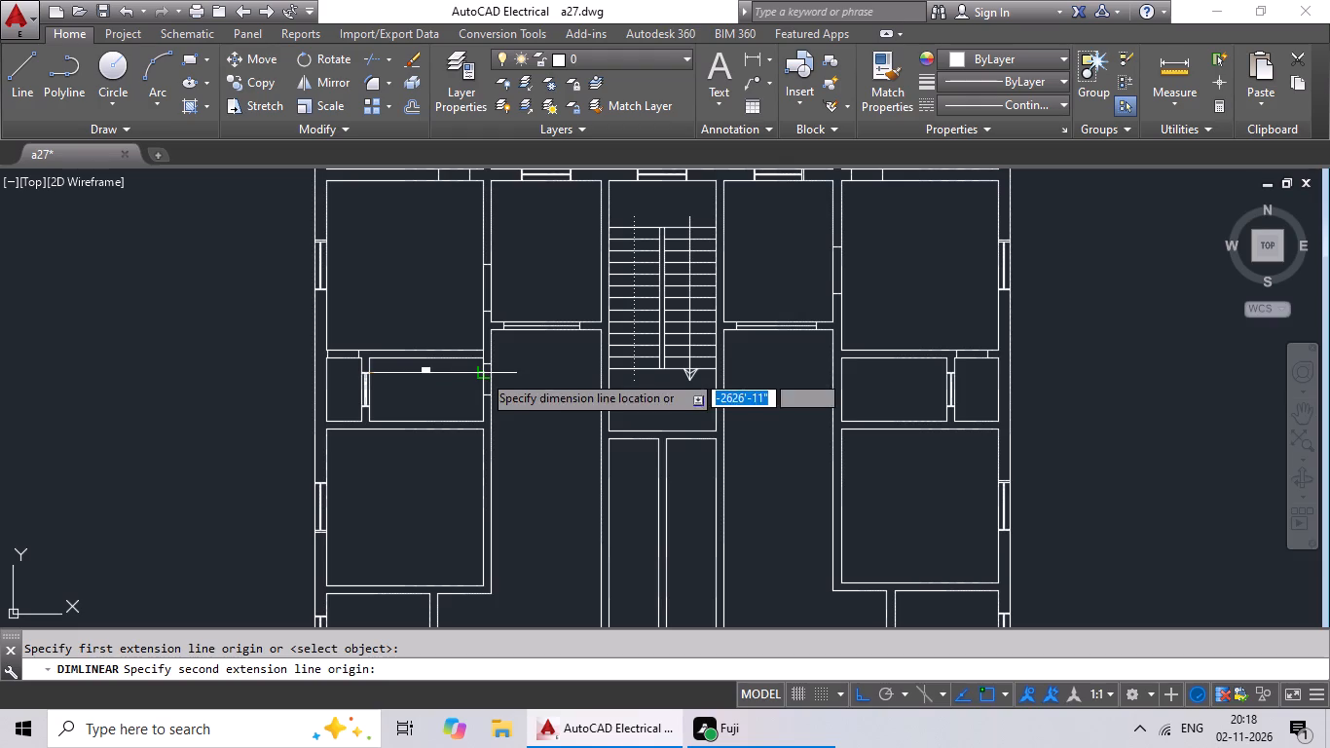
{"action": "scroll", "coordinate": [480, 393], "scroll_direction": "up", "scroll_amount": 3}
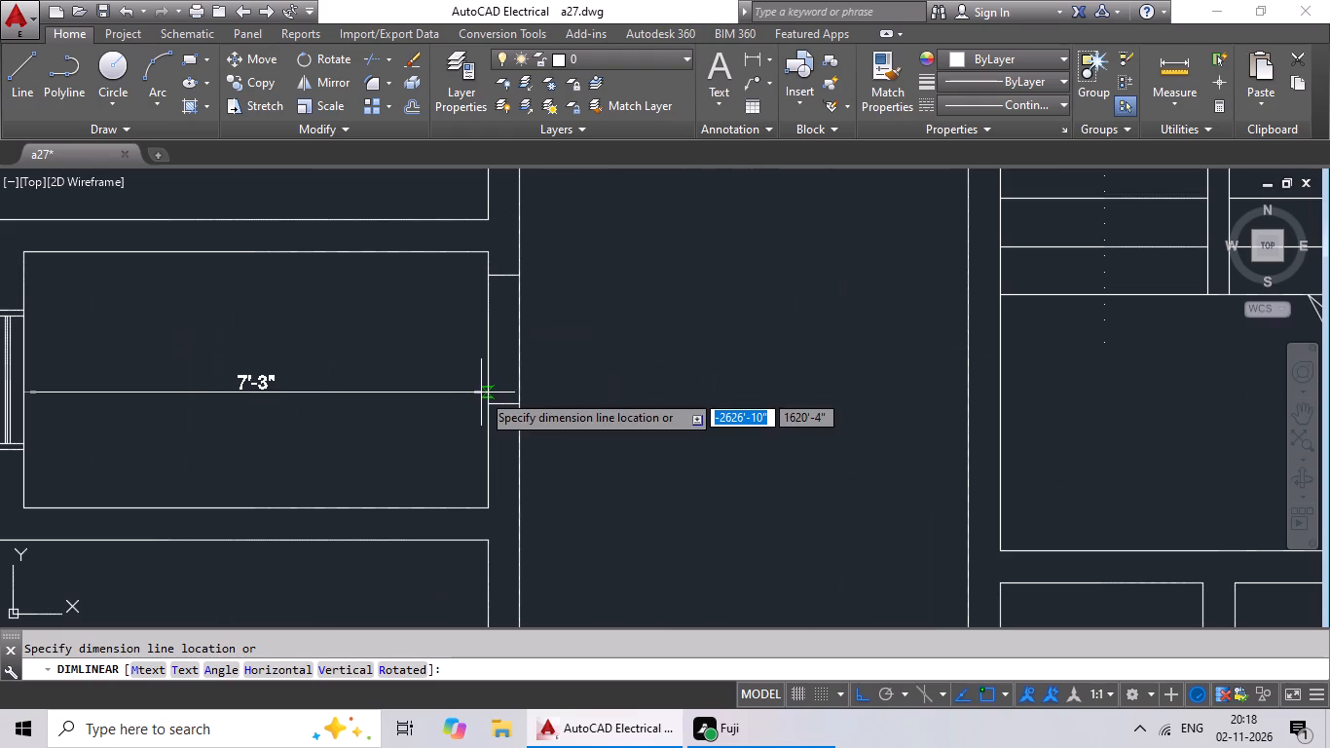
{"action": "key", "text": "Escape"}
{"action": "scroll", "coordinate": [744, 287], "scroll_direction": "down", "scroll_amount": 4}
{"action": "middle_click_drag", "start_coordinate": [715, 307], "coordinate": [540, 355]}
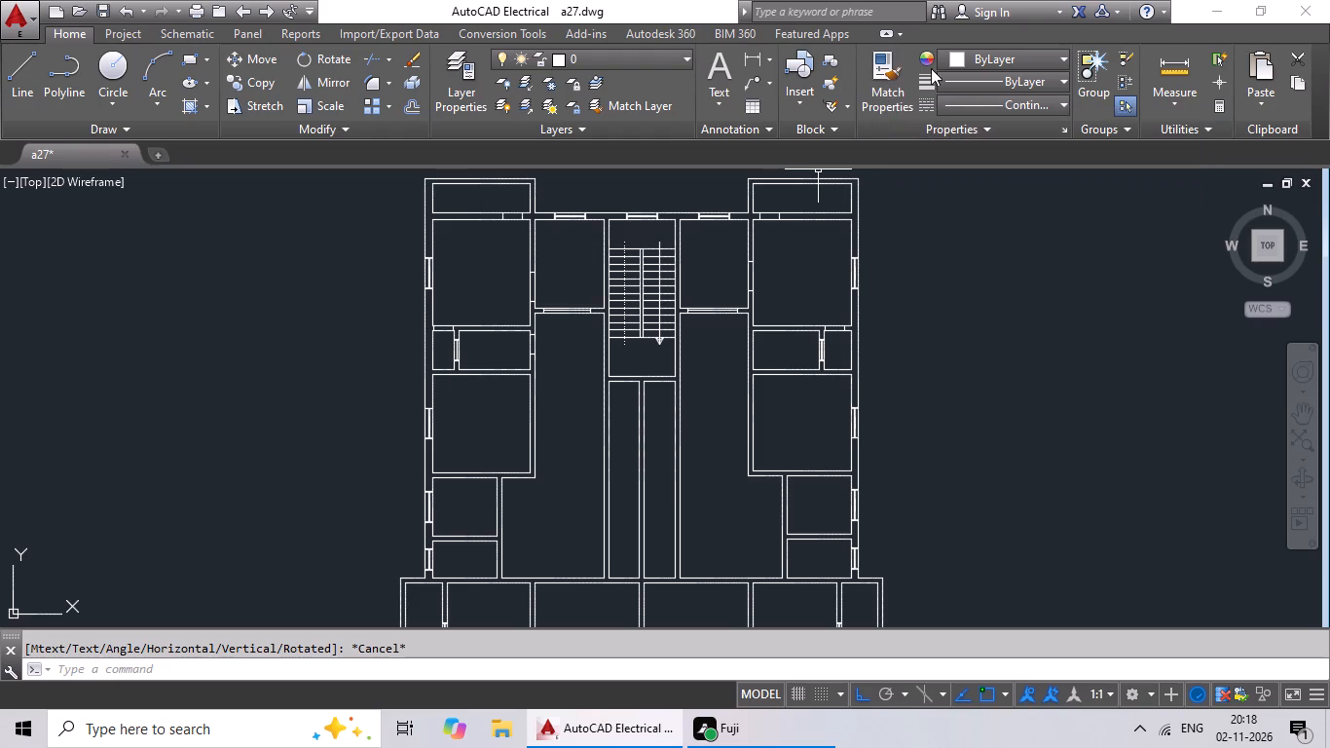
Measure the inner width of the matching wider room below the right bedroom with a temporary linear dimension.
{"action": "left_click", "coordinate": [756, 56]}
{"action": "scroll", "coordinate": [809, 341], "scroll_direction": "up", "scroll_amount": 3}
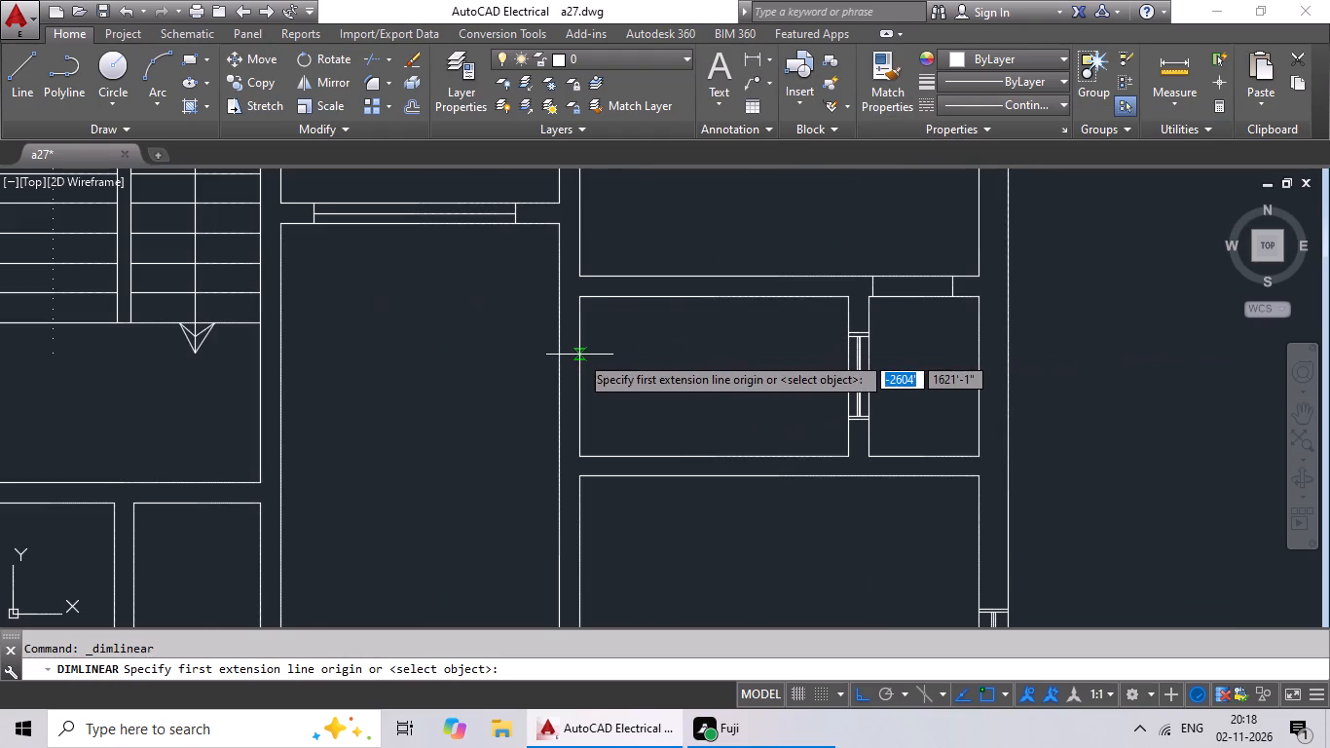
{"action": "left_click", "coordinate": [579, 355]}
{"action": "left_click", "coordinate": [841, 355]}
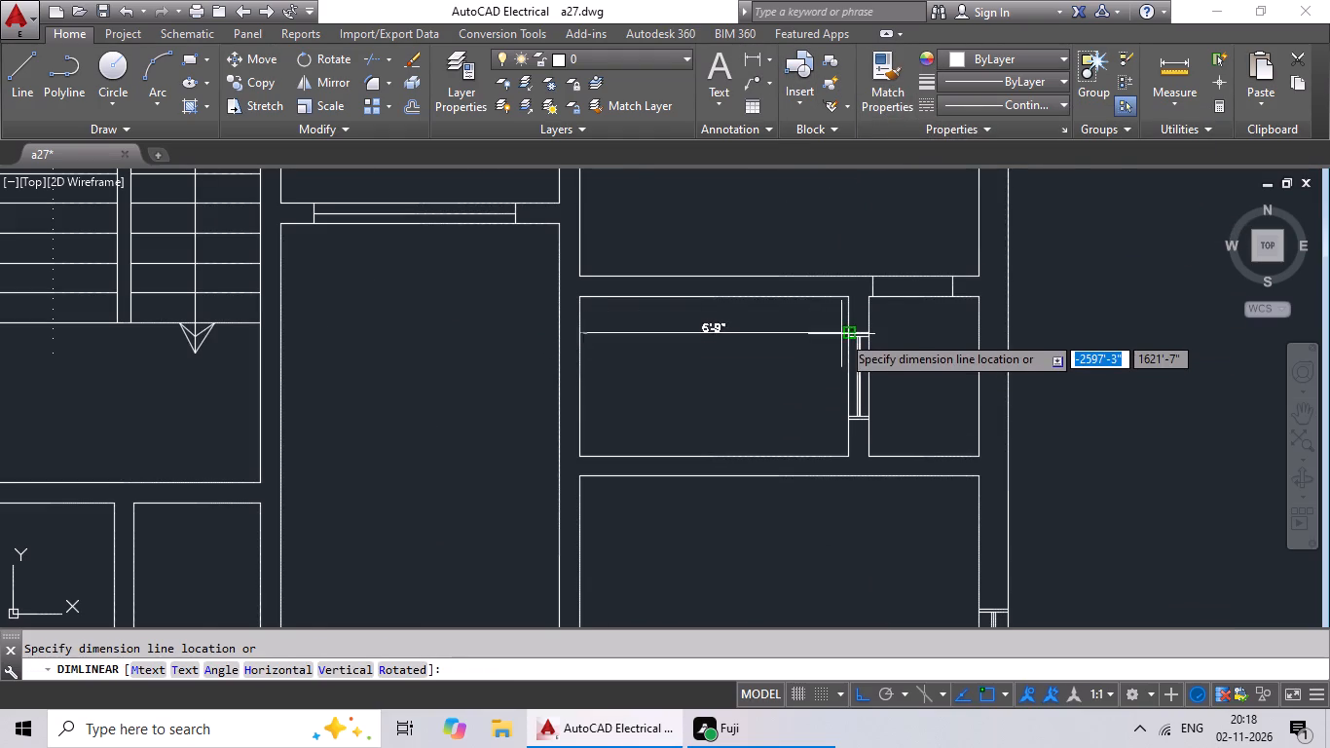
{"action": "scroll", "coordinate": [841, 334], "scroll_direction": "up", "scroll_amount": 1}
{"action": "scroll", "coordinate": [841, 334], "scroll_direction": "down", "scroll_amount": 3}
{"action": "scroll", "coordinate": [833, 337], "scroll_direction": "up", "scroll_amount": 1}
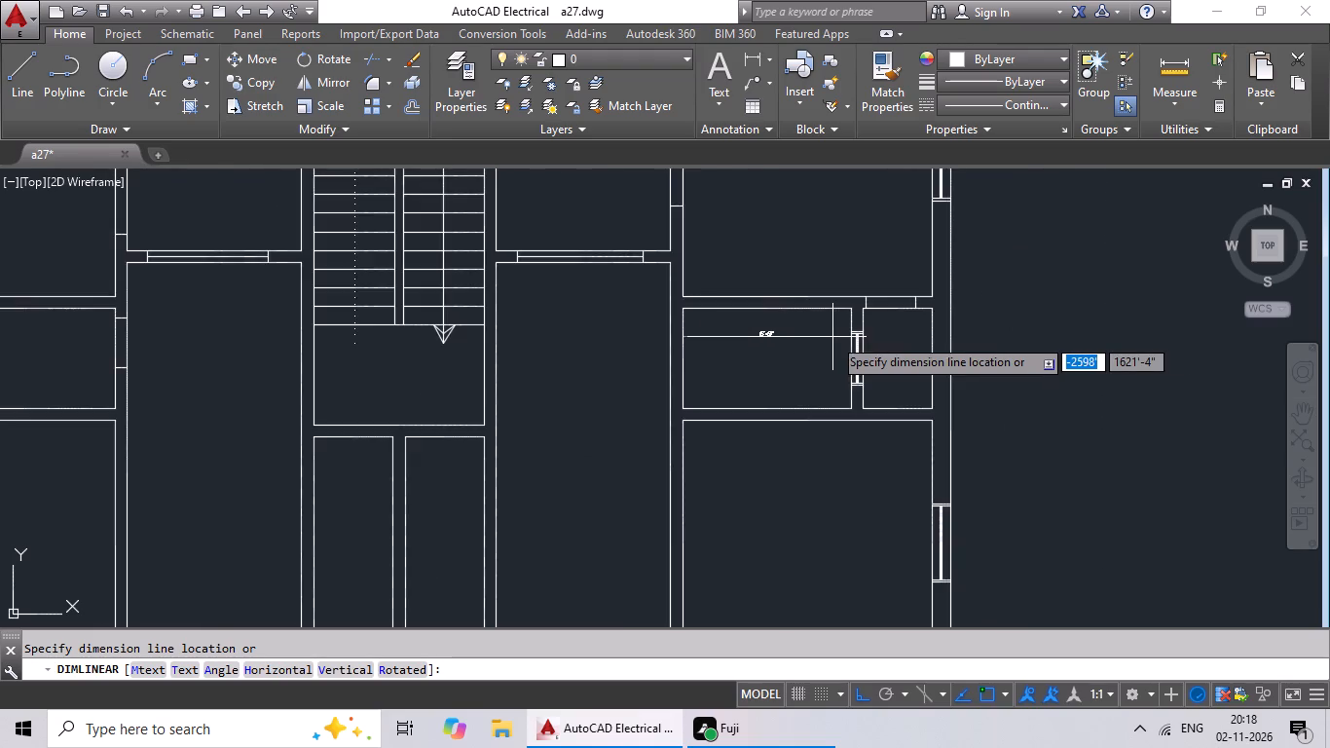
{"action": "scroll", "coordinate": [832, 337], "scroll_direction": "down", "scroll_amount": 1}
{"action": "scroll", "coordinate": [832, 335], "scroll_direction": "up", "scroll_amount": 3}
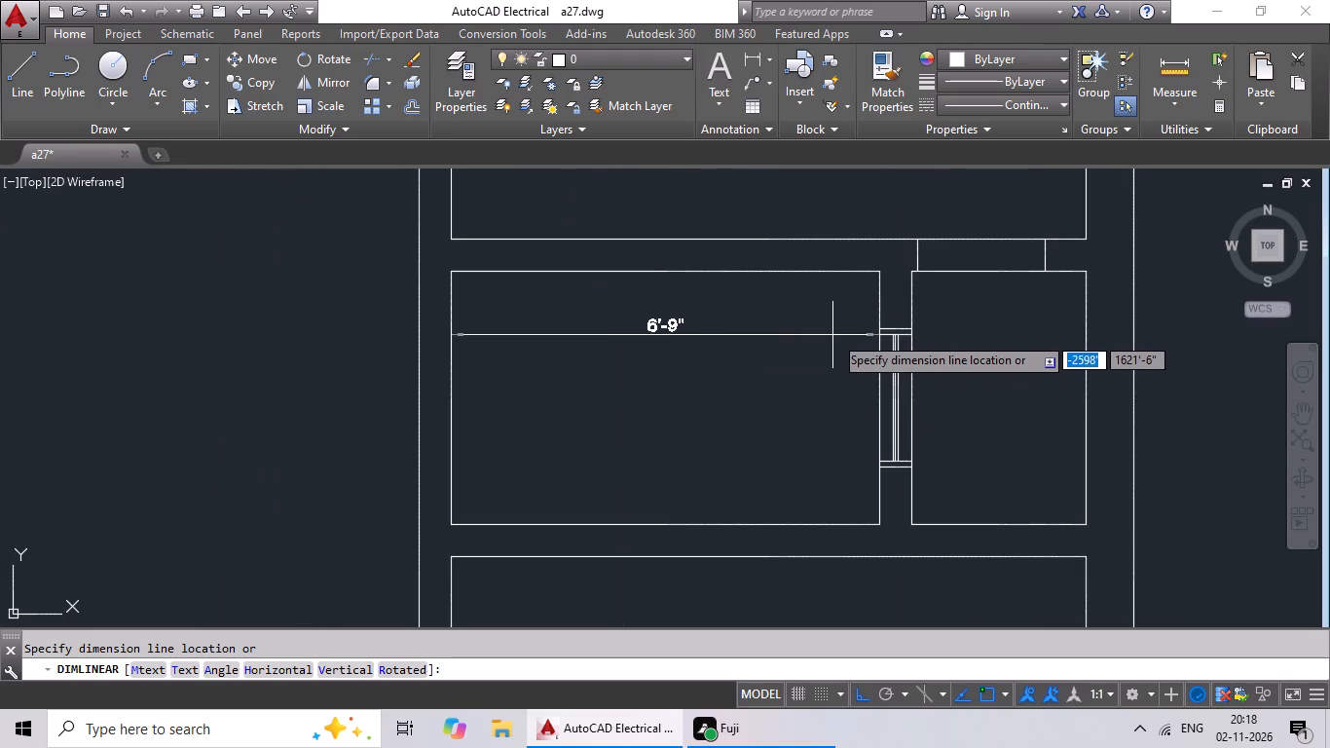
{"action": "scroll", "coordinate": [853, 334], "scroll_direction": "down", "scroll_amount": 2}
{"action": "key", "text": "Escape"}
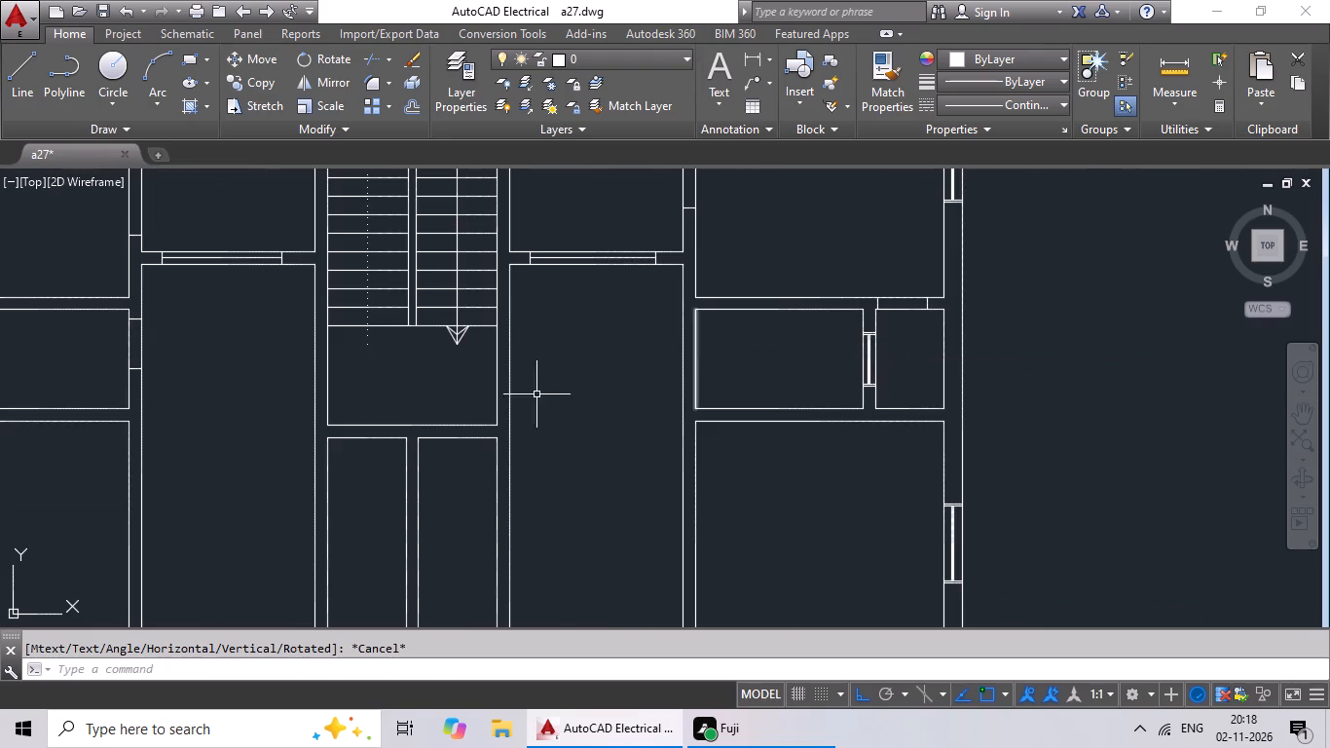
Delete the two short vertical door lines in the wall above the small left outer room.
{"action": "middle_click_drag", "start_coordinate": [299, 355], "coordinate": [597, 339]}
{"action": "middle_click_drag", "start_coordinate": [291, 350], "coordinate": [577, 342]}
{"action": "scroll", "coordinate": [532, 314], "scroll_direction": "up", "scroll_amount": 1}
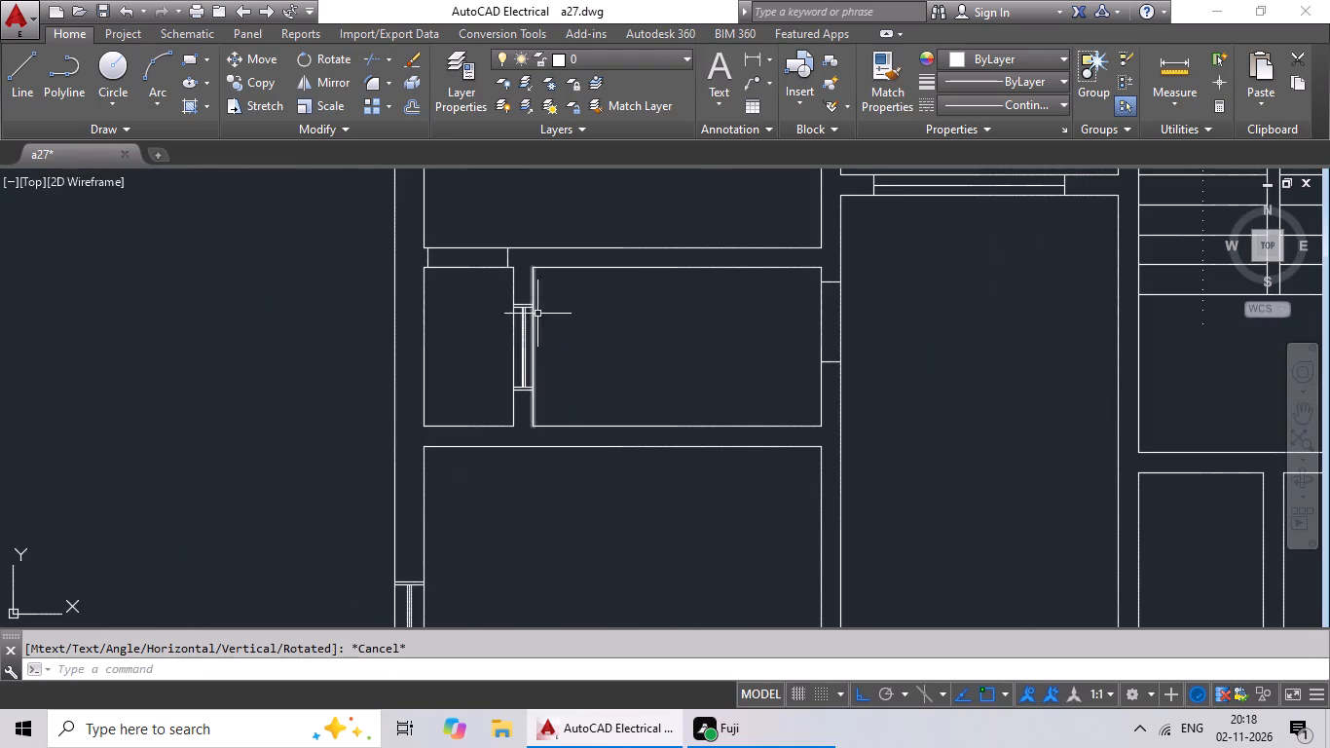
{"action": "key", "text": "Escape"}
{"action": "key", "text": "Escape"}
{"action": "scroll", "coordinate": [524, 258], "scroll_direction": "up", "scroll_amount": 4}
{"action": "left_click_drag", "start_coordinate": [564, 243], "coordinate": [314, 243]}
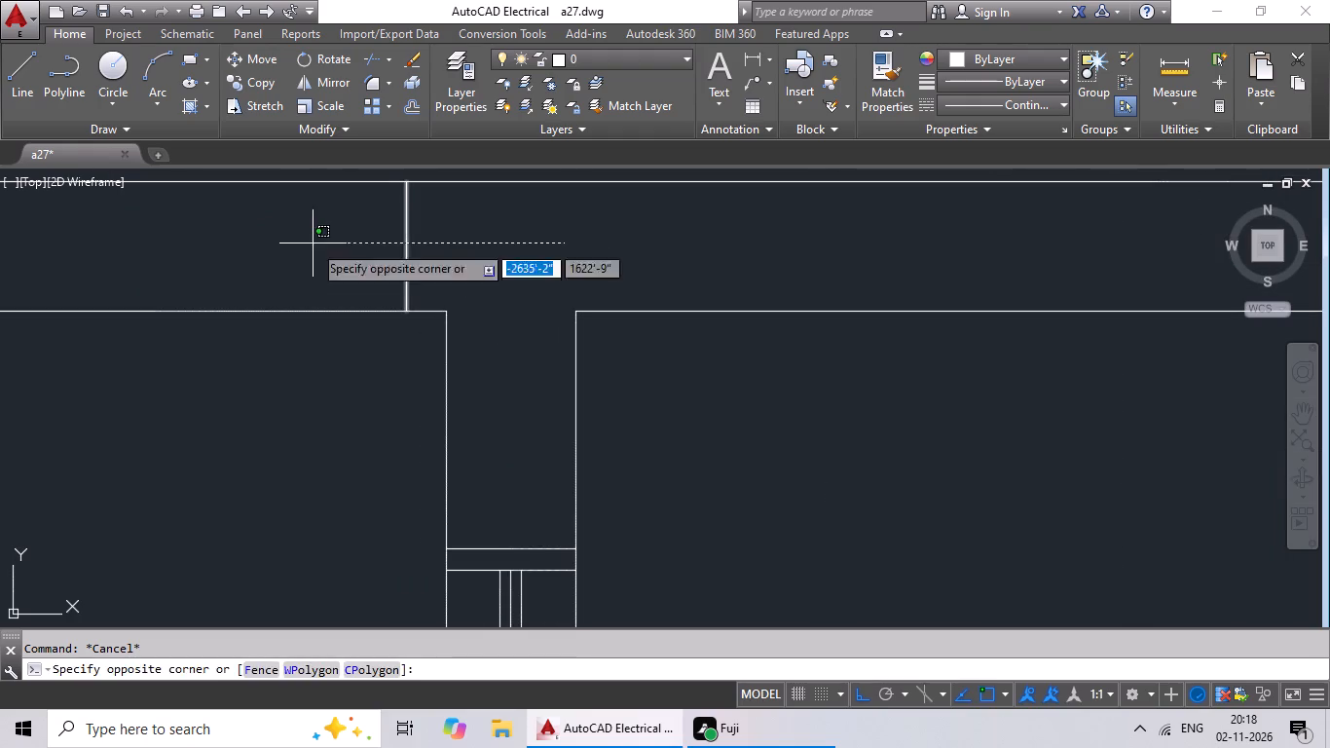
{"action": "left_click", "coordinate": [313, 243]}
{"action": "scroll", "coordinate": [372, 265], "scroll_direction": "down", "scroll_amount": 2}
{"action": "middle_click_drag", "start_coordinate": [383, 267], "coordinate": [550, 269]}
{"action": "left_click_drag", "start_coordinate": [389, 252], "coordinate": [292, 252]}
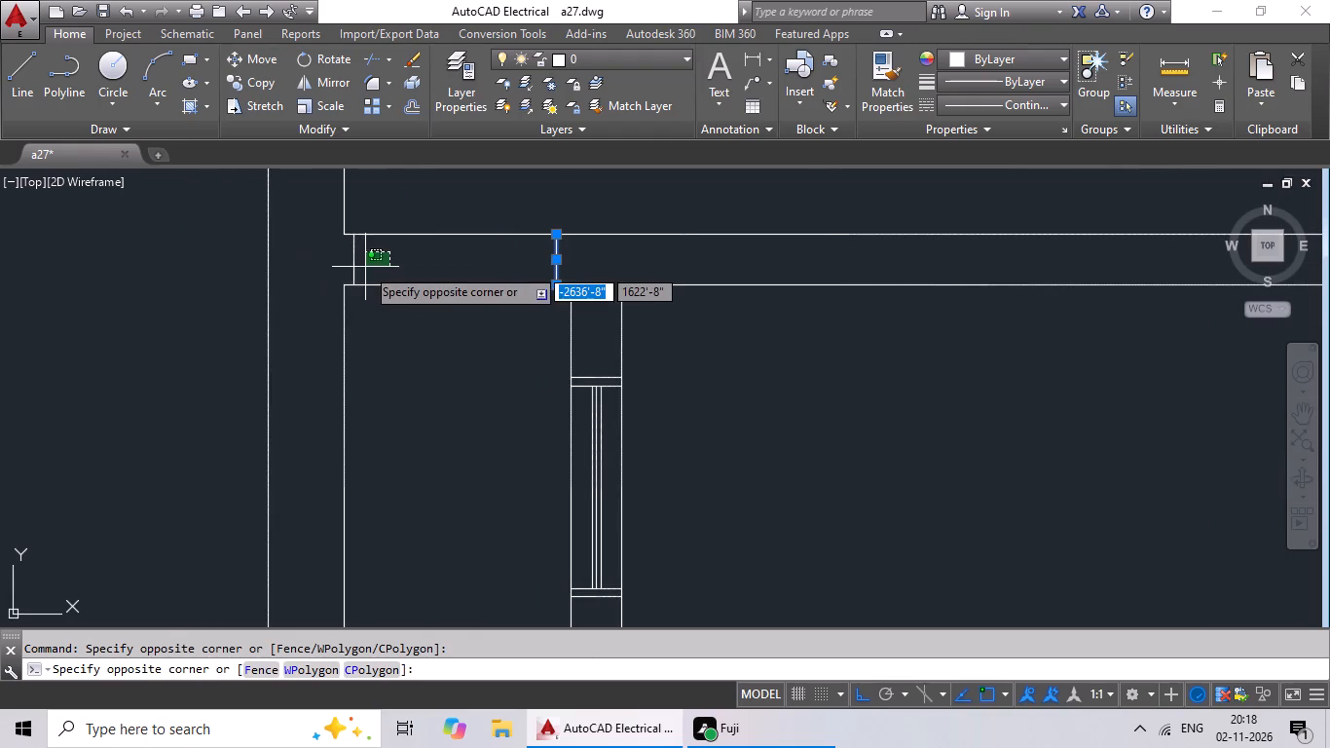
{"action": "left_click", "coordinate": [340, 269]}
{"action": "key", "text": "Delete"}
Extend the wall lines around the small left outer room across the gaps at its corners and at both ends of the windowed partition.
{"action": "scroll", "coordinate": [421, 288], "scroll_direction": "down", "scroll_amount": 1}
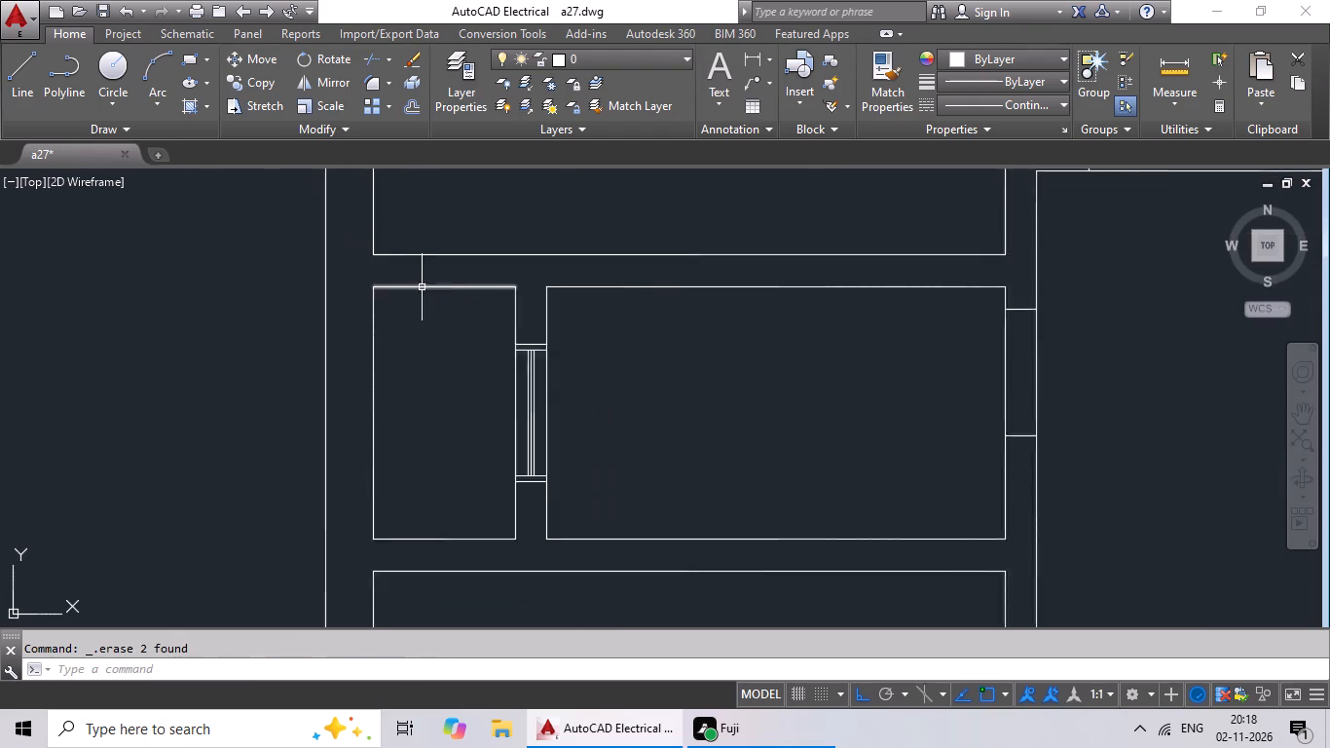
{"action": "scroll", "coordinate": [422, 287], "scroll_direction": "down", "scroll_amount": 1}
{"action": "key", "text": "Escape"}
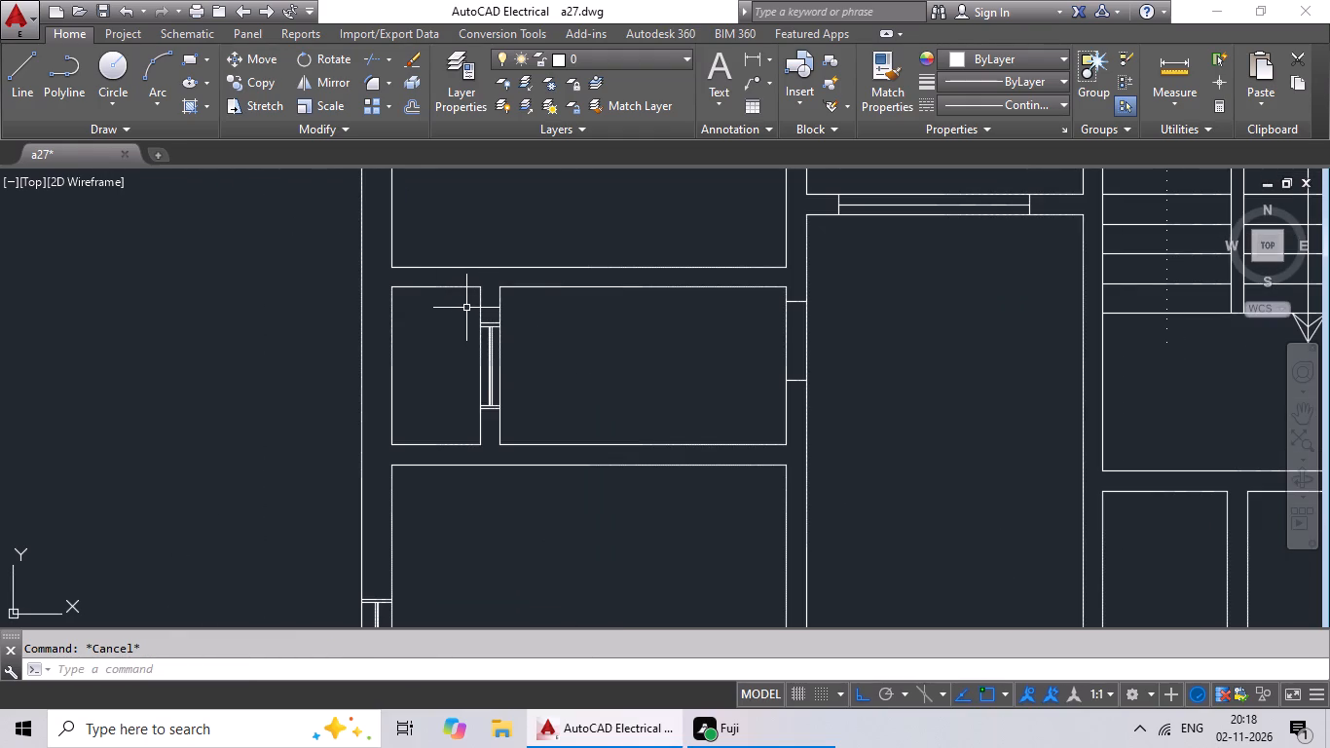
{"action": "key", "text": "e"}
{"action": "key", "text": "x"}
{"action": "key", "text": "space"}
{"action": "key", "text": "space"}
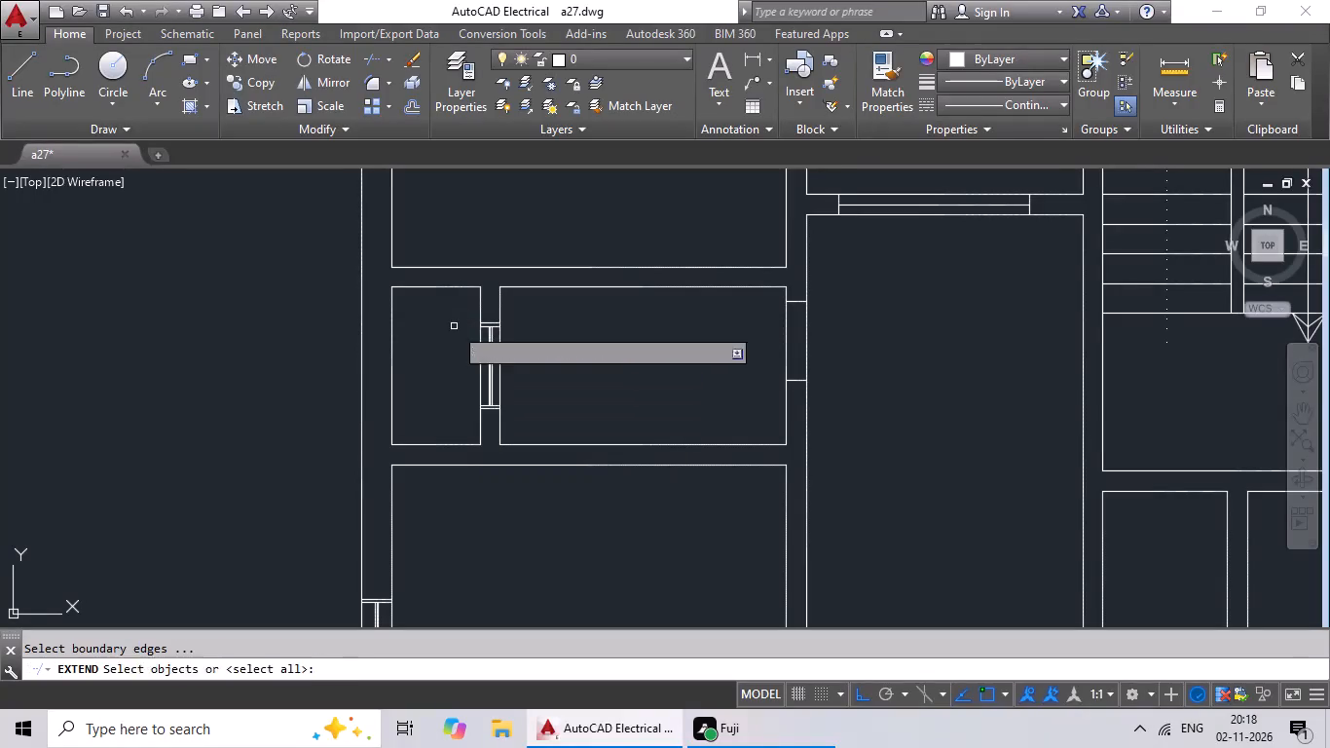
{"action": "left_click", "coordinate": [508, 289]}
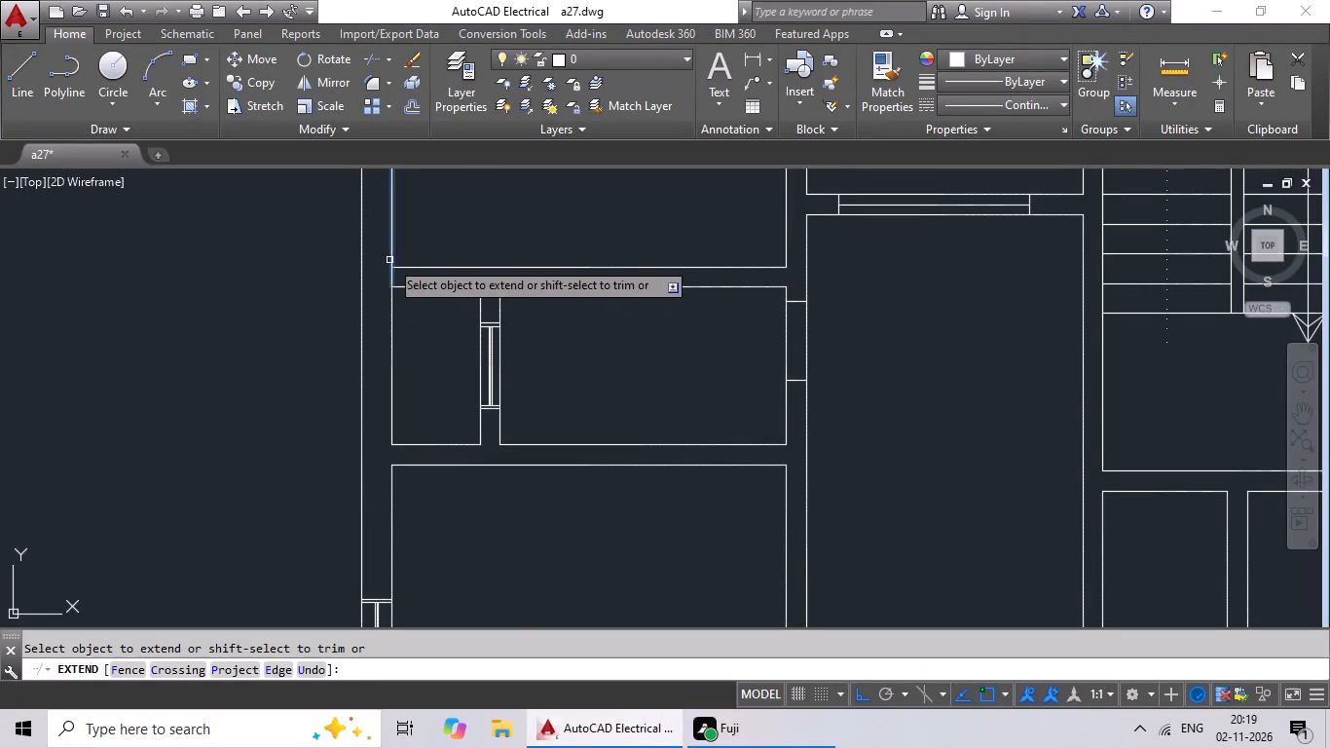
{"action": "left_click", "coordinate": [389, 260]}
{"action": "left_click", "coordinate": [390, 430]}
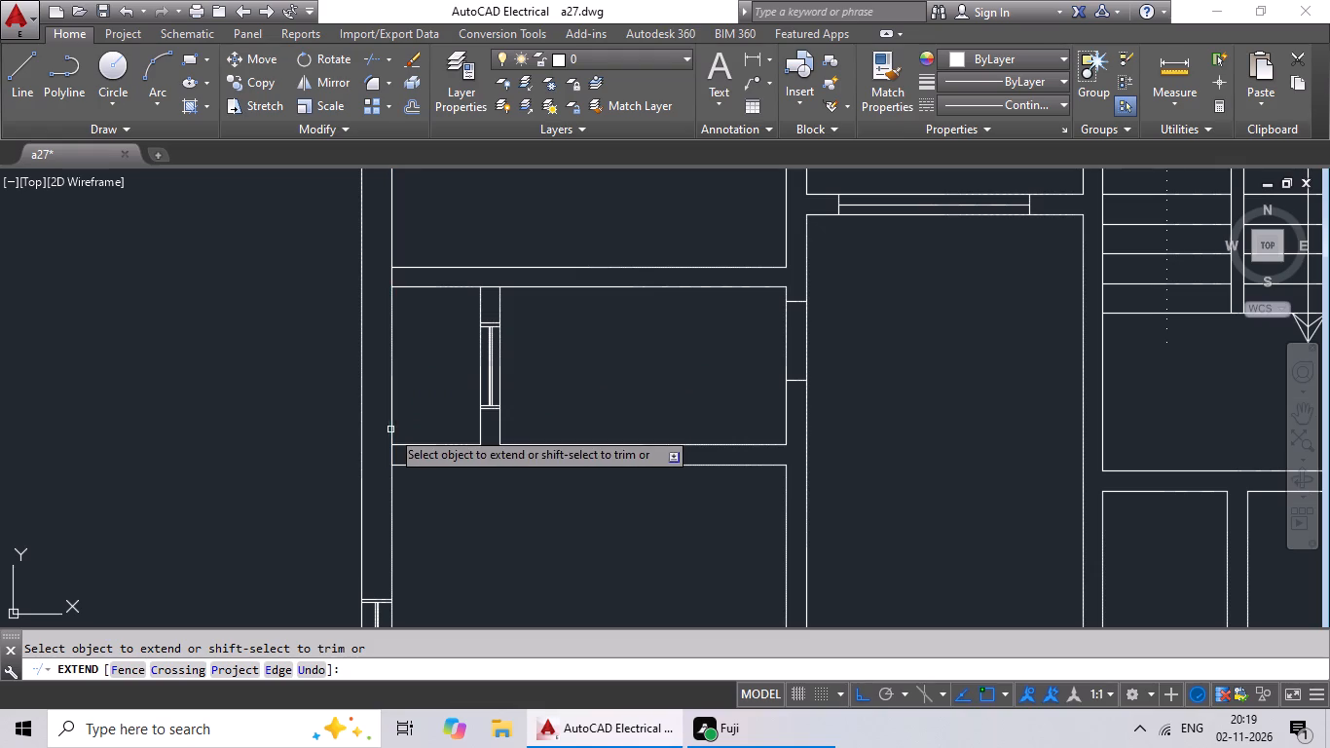
{"action": "left_click", "coordinate": [475, 435]}
{"action": "left_click_drag", "start_coordinate": [477, 442], "coordinate": [481, 467]}
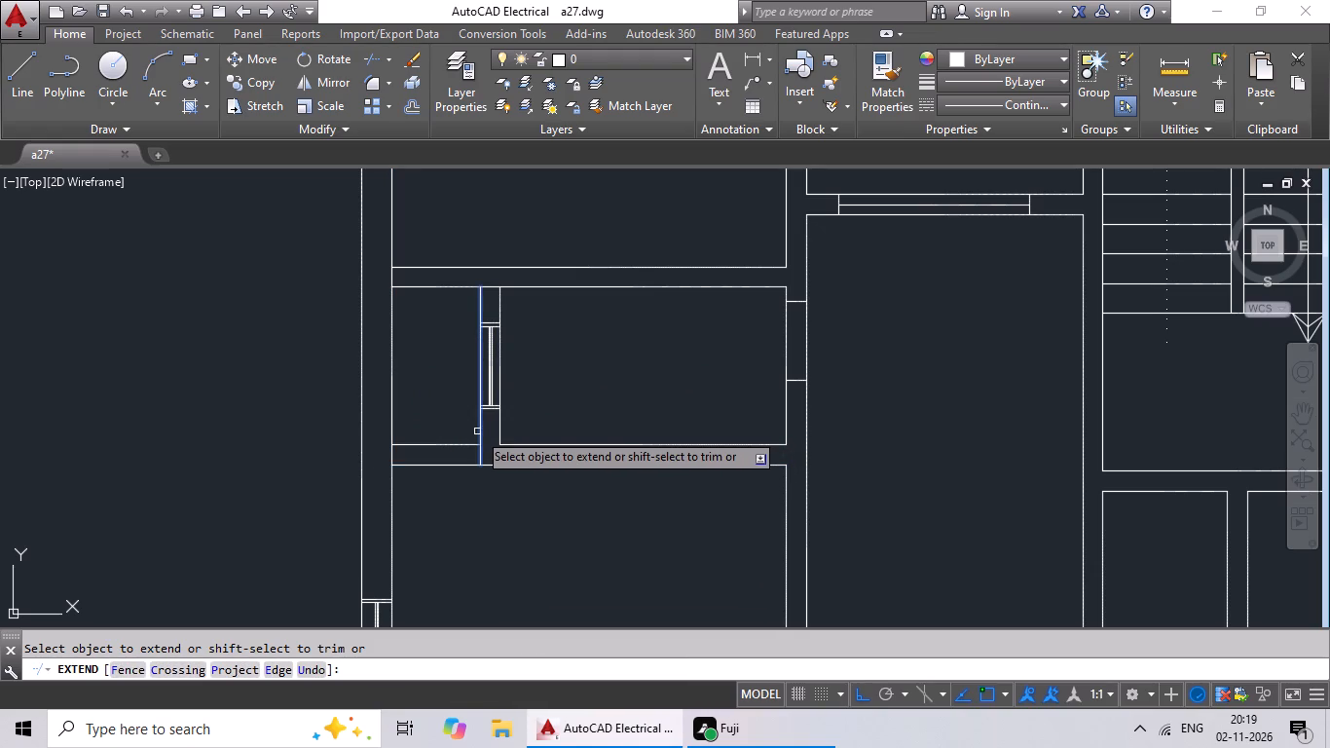
{"action": "left_click", "coordinate": [481, 433]}
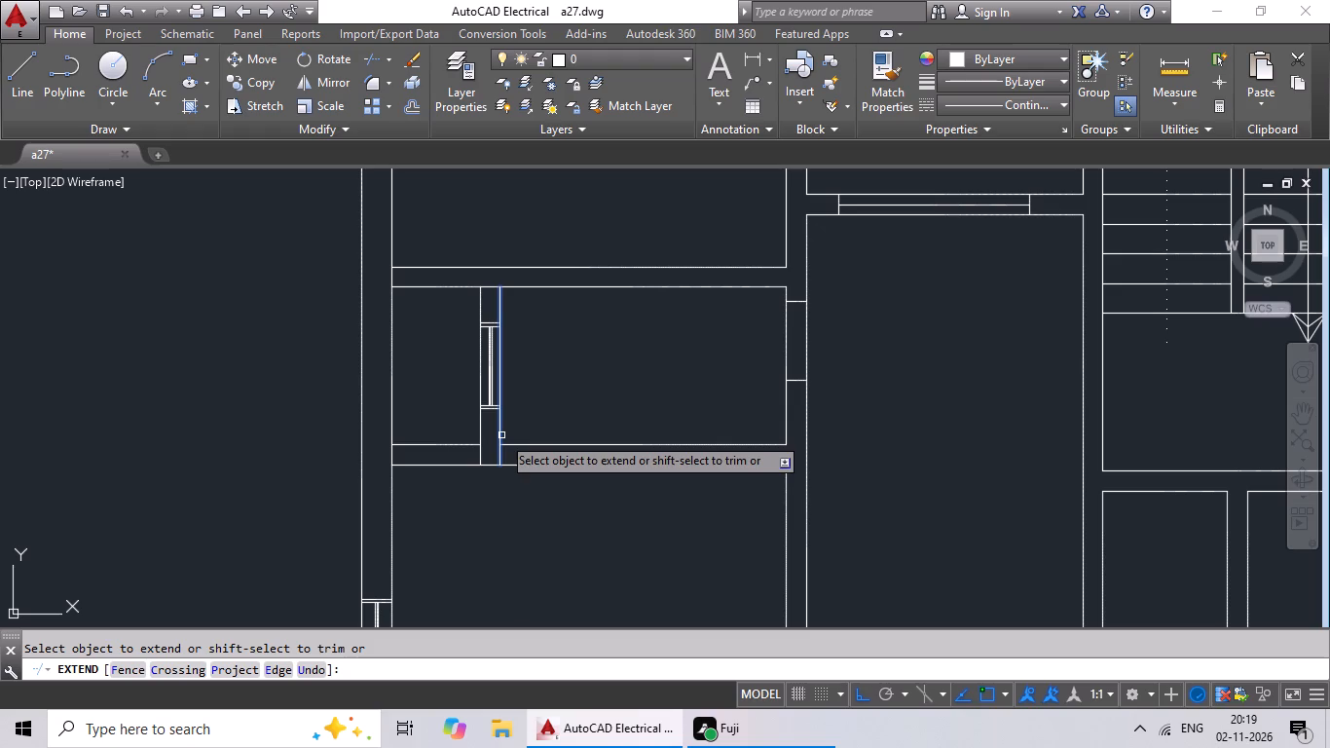
{"action": "left_click", "coordinate": [501, 434]}
{"action": "left_click", "coordinate": [482, 299]}
{"action": "left_click", "coordinate": [500, 287]}
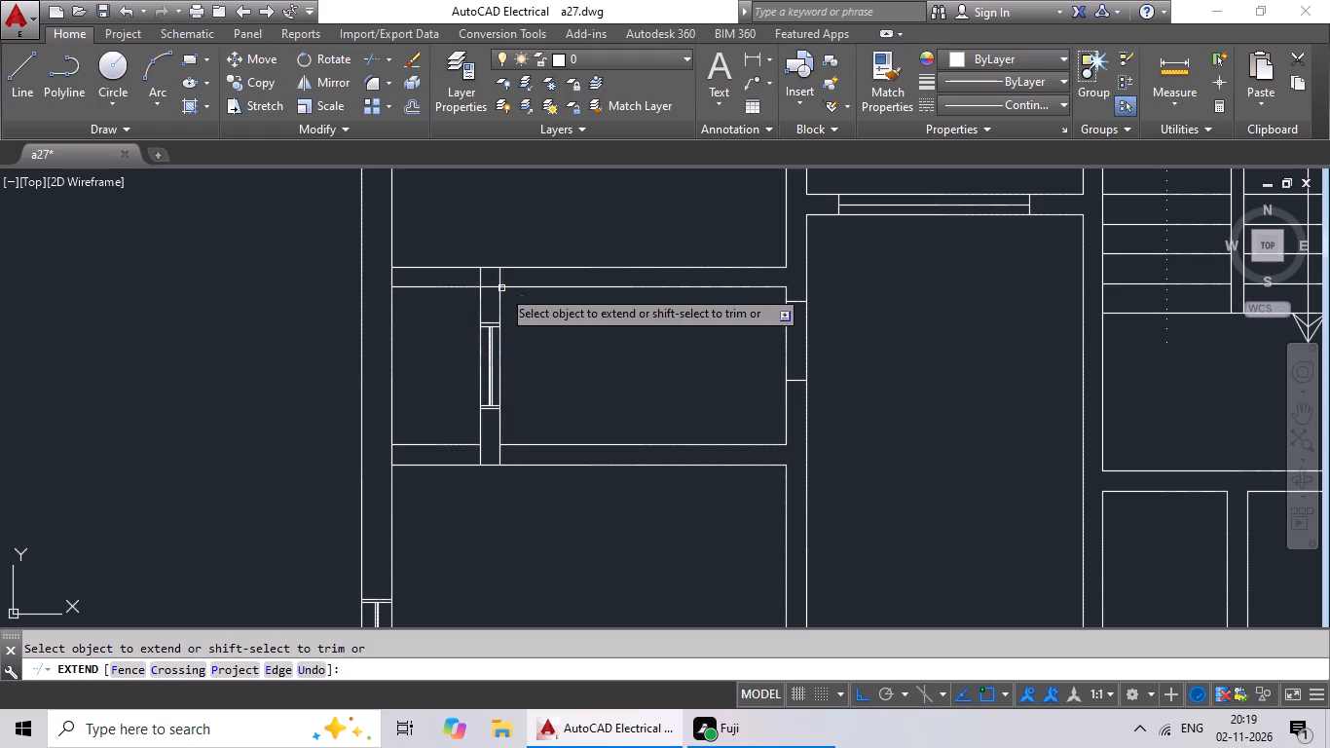
{"action": "left_click", "coordinate": [505, 446]}
{"action": "key", "text": "Escape"}
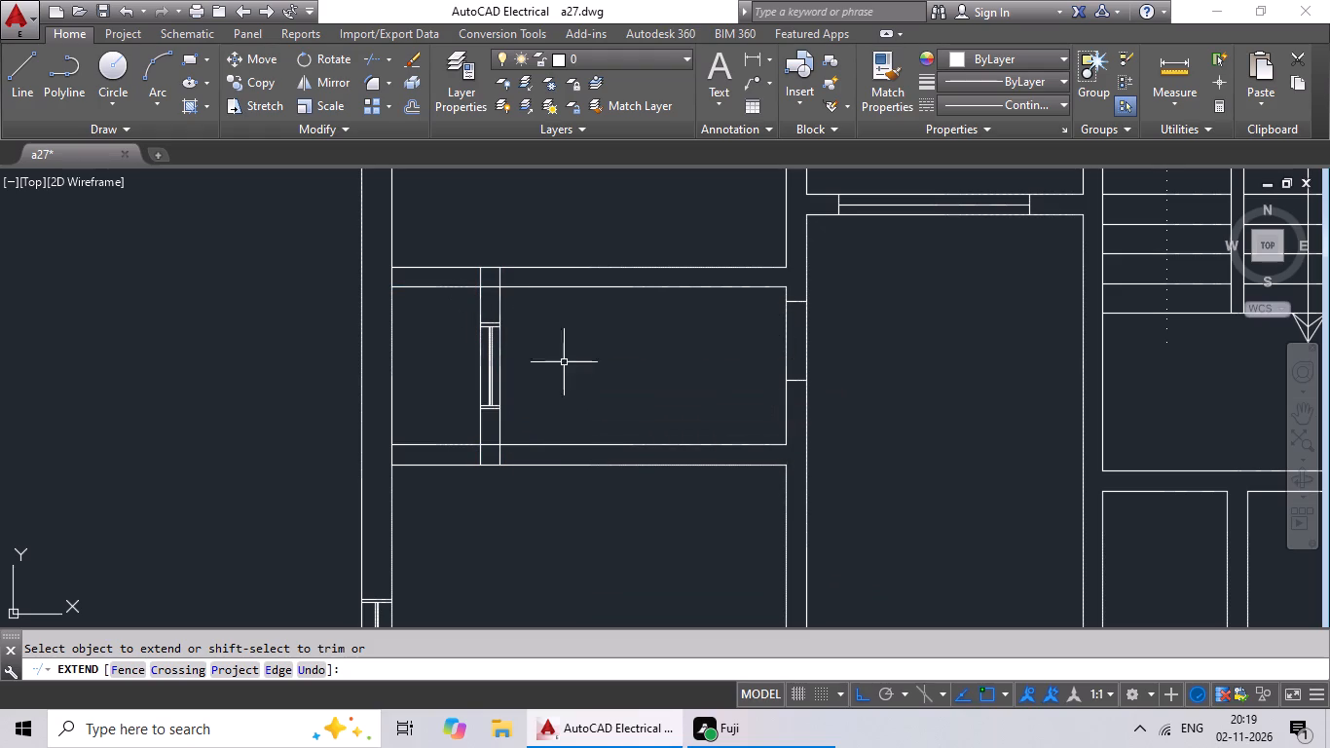
{"action": "key", "text": "Escape"}
Delete the windowed partition between the small left outer room and the wider room beside it.
{"action": "scroll", "coordinate": [534, 322], "scroll_direction": "up", "scroll_amount": 2}
{"action": "scroll", "coordinate": [536, 321], "scroll_direction": "down", "scroll_amount": 2}
{"action": "left_click_drag", "start_coordinate": [600, 311], "coordinate": [465, 305]}
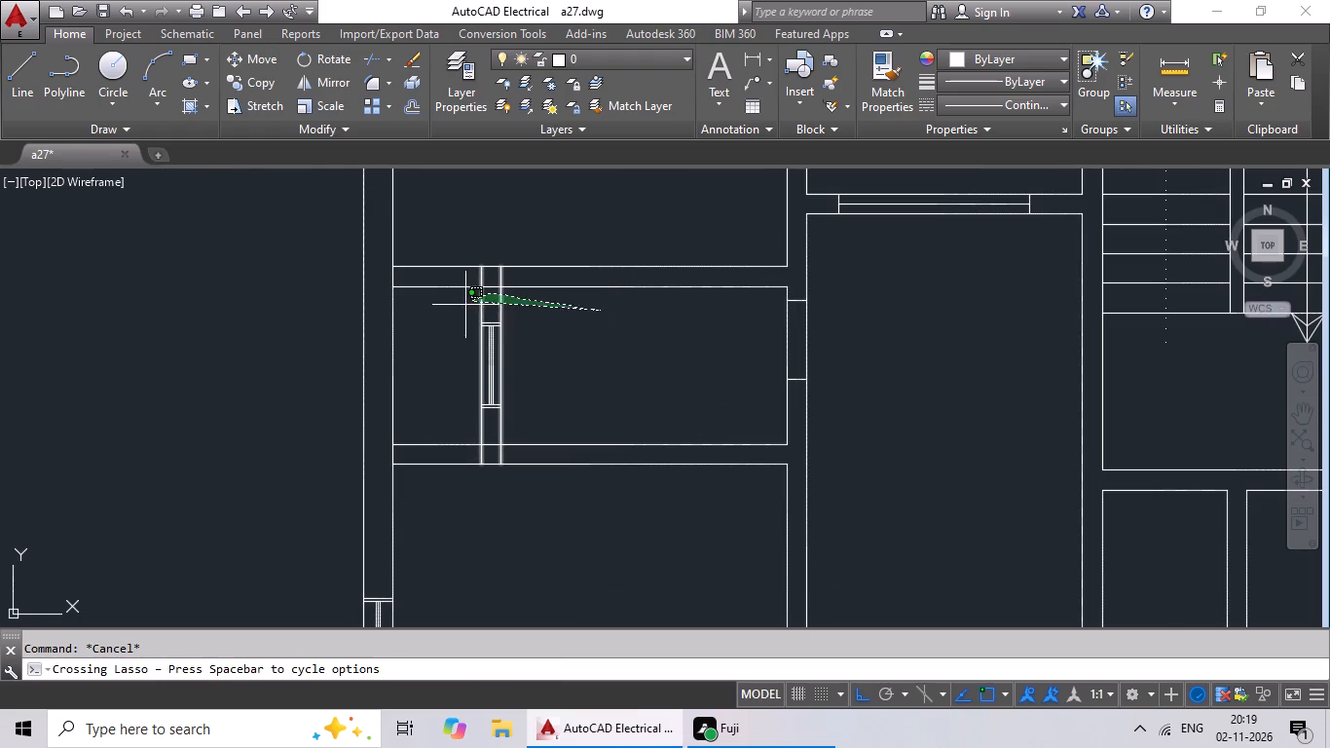
{"action": "left_click_drag", "start_coordinate": [465, 305], "coordinate": [522, 421]}
{"action": "key", "text": "Delete"}
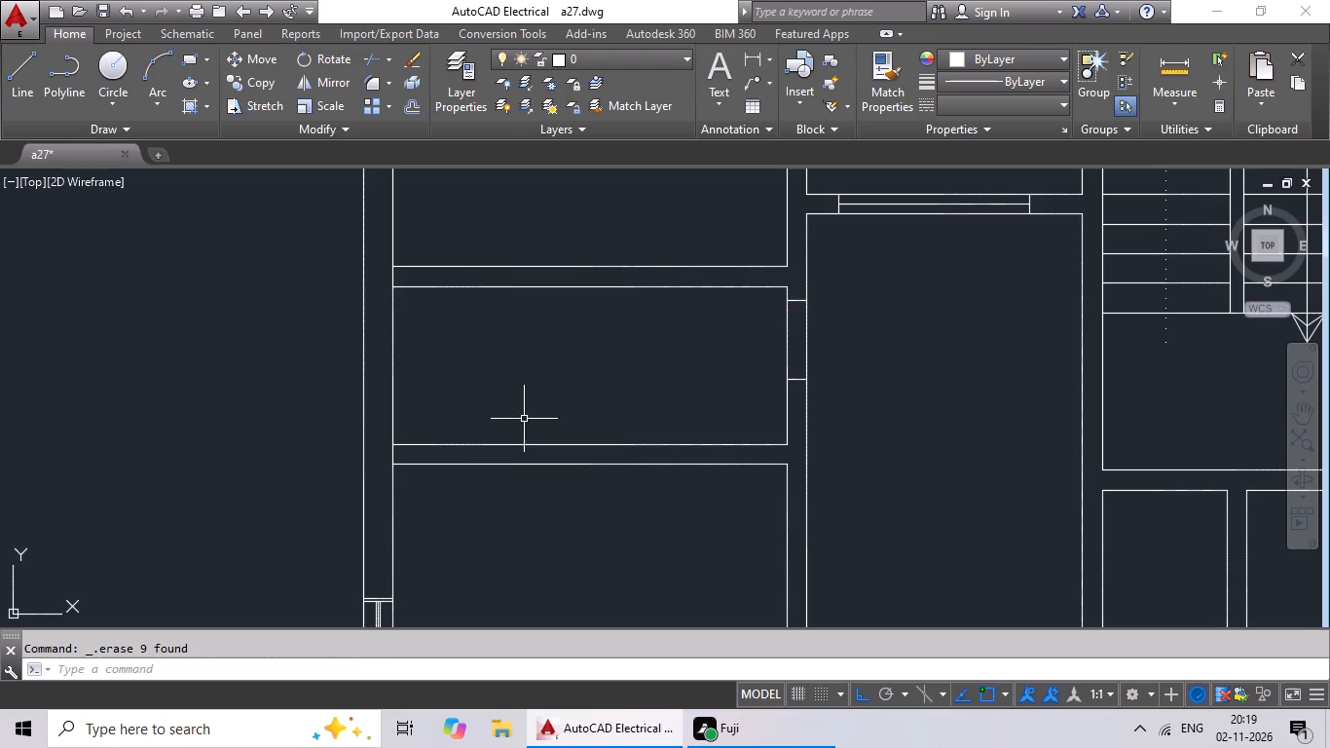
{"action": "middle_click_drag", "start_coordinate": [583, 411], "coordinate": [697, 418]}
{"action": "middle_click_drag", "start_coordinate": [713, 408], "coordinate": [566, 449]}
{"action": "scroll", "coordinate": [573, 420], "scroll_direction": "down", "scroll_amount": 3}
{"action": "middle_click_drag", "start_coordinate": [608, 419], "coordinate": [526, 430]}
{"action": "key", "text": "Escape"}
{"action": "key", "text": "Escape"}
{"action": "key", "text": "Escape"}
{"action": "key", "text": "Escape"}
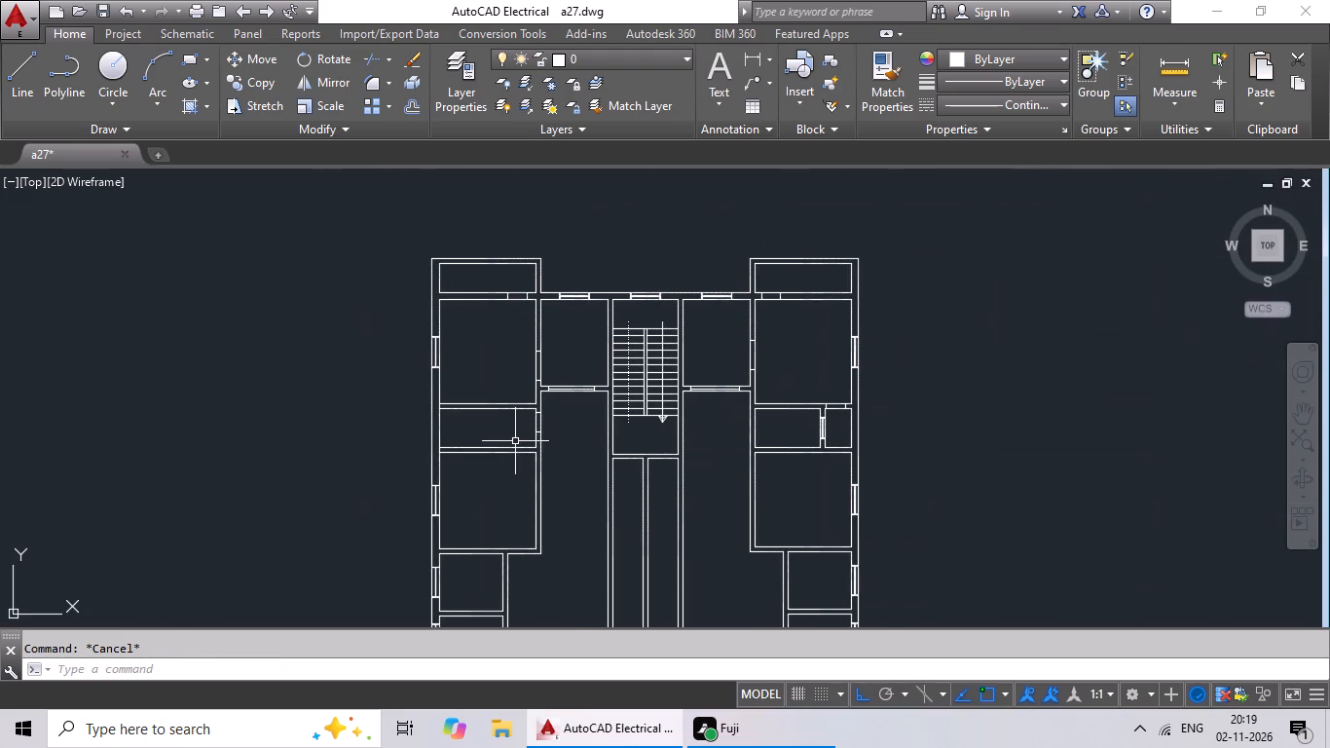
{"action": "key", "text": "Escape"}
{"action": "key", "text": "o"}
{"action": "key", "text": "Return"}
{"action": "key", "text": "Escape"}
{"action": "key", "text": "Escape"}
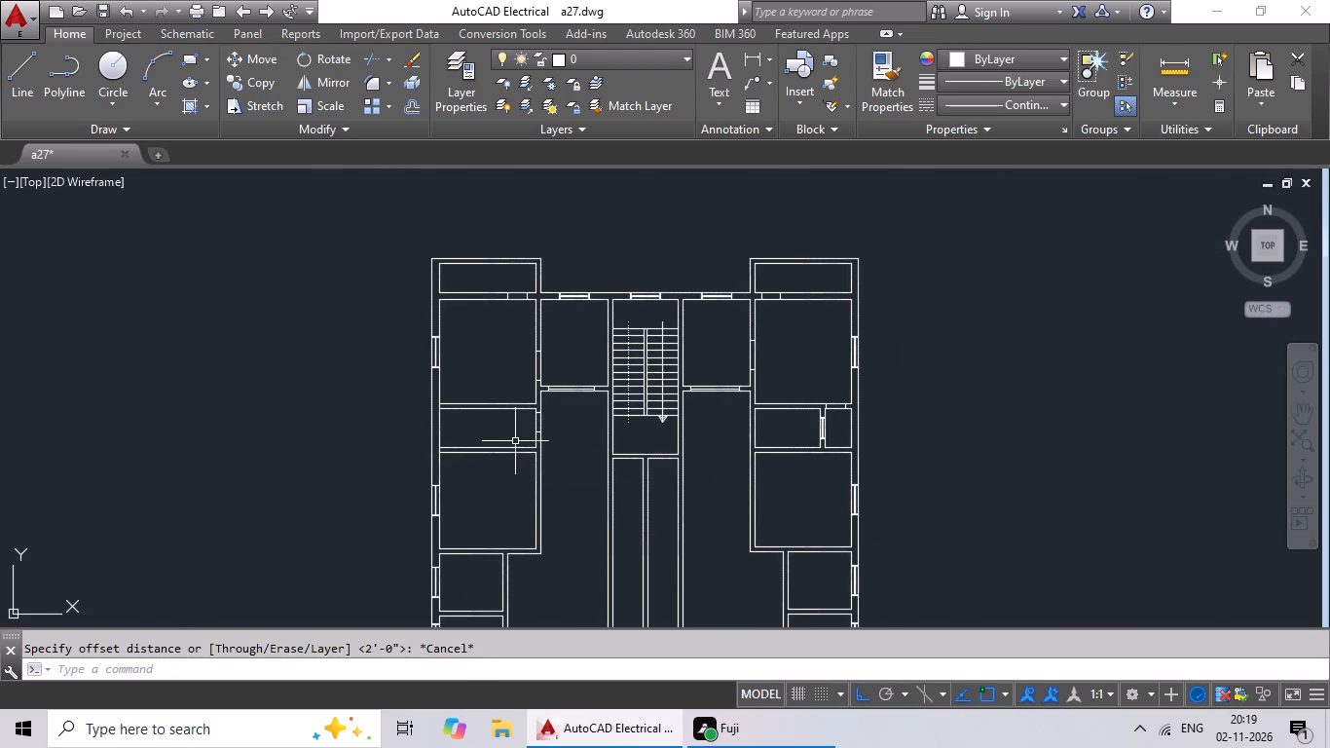
Offset the inner face line of the wall with the door opening 7'3" into the room below the left bedroom.
{"action": "key", "text": "Escape"}
{"action": "key", "text": "Escape"}
{"action": "key", "text": "Escape"}
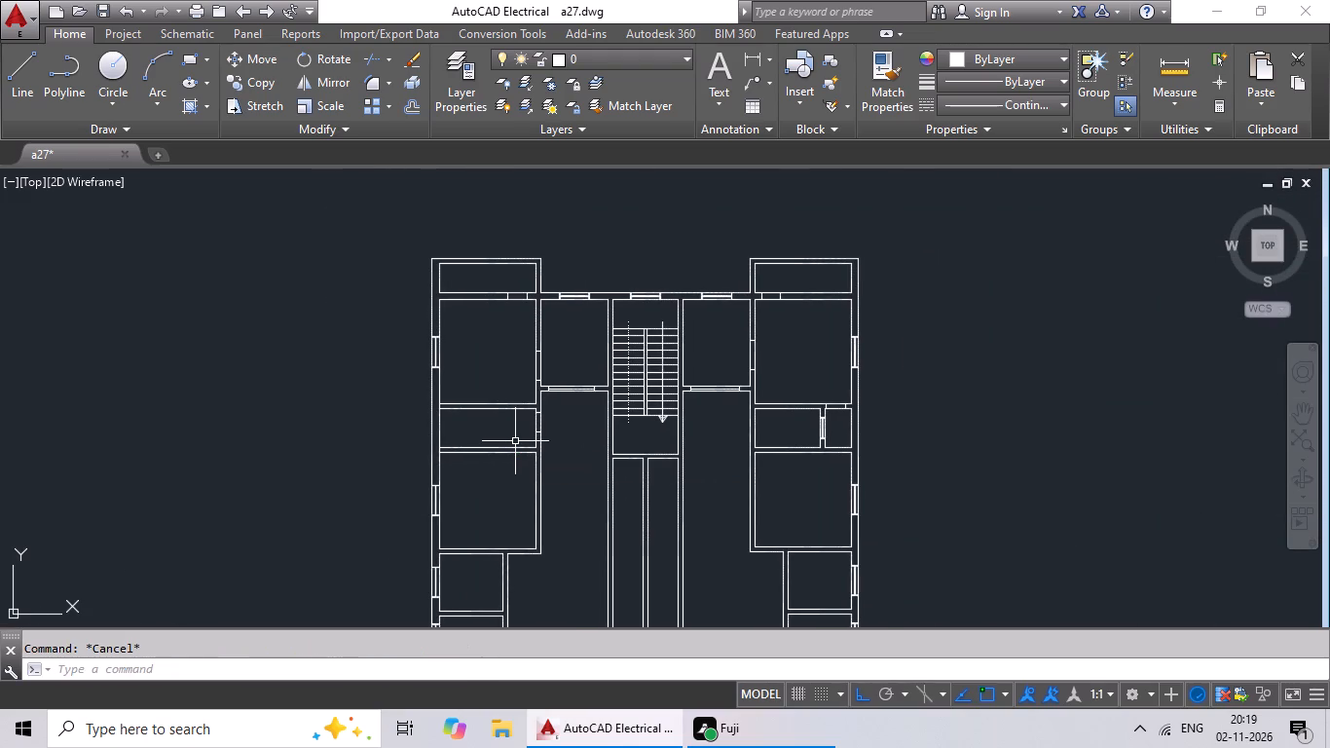
{"action": "key", "text": "p"}
{"action": "key", "text": "Escape"}
{"action": "key", "text": "Escape"}
{"action": "key", "text": "o"}
{"action": "key", "text": "Return"}
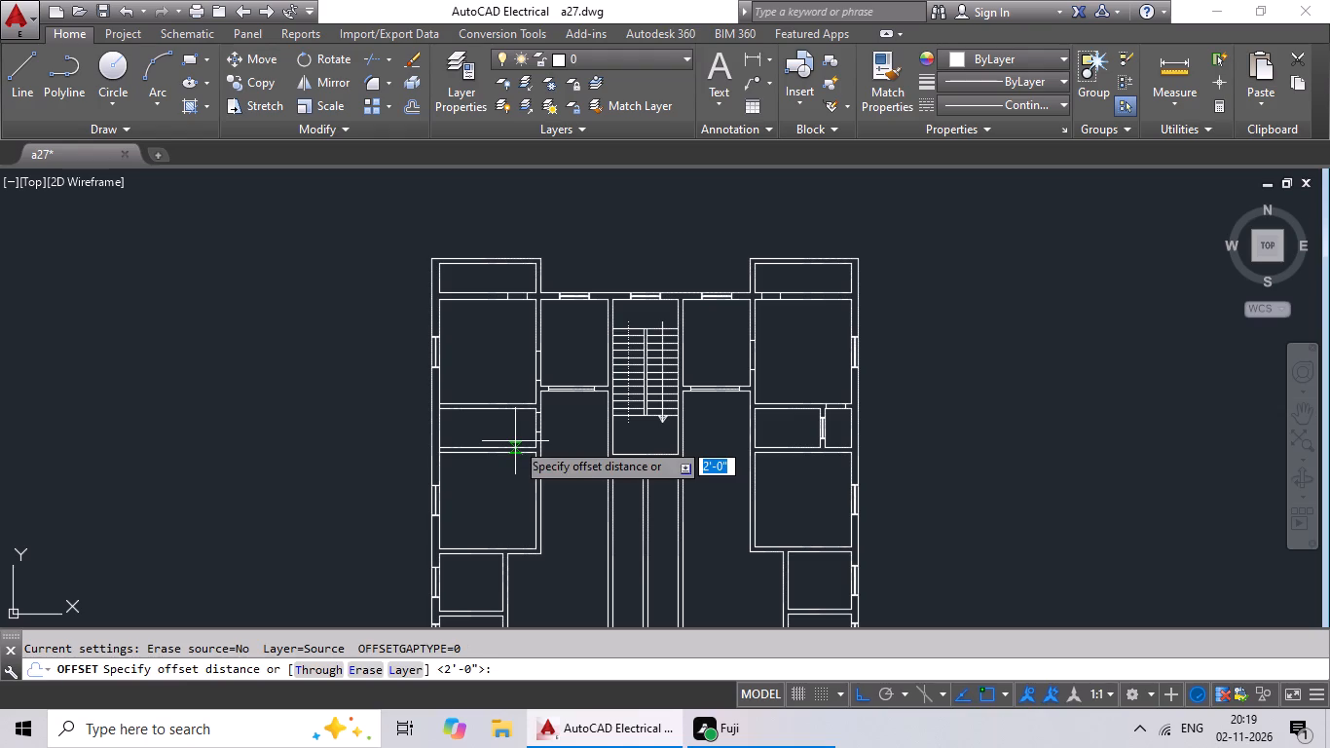
{"action": "type", "text": "7'3"}
{"action": "key", "text": "shift+quotedbl"}
{"action": "key", "text": "Return"}
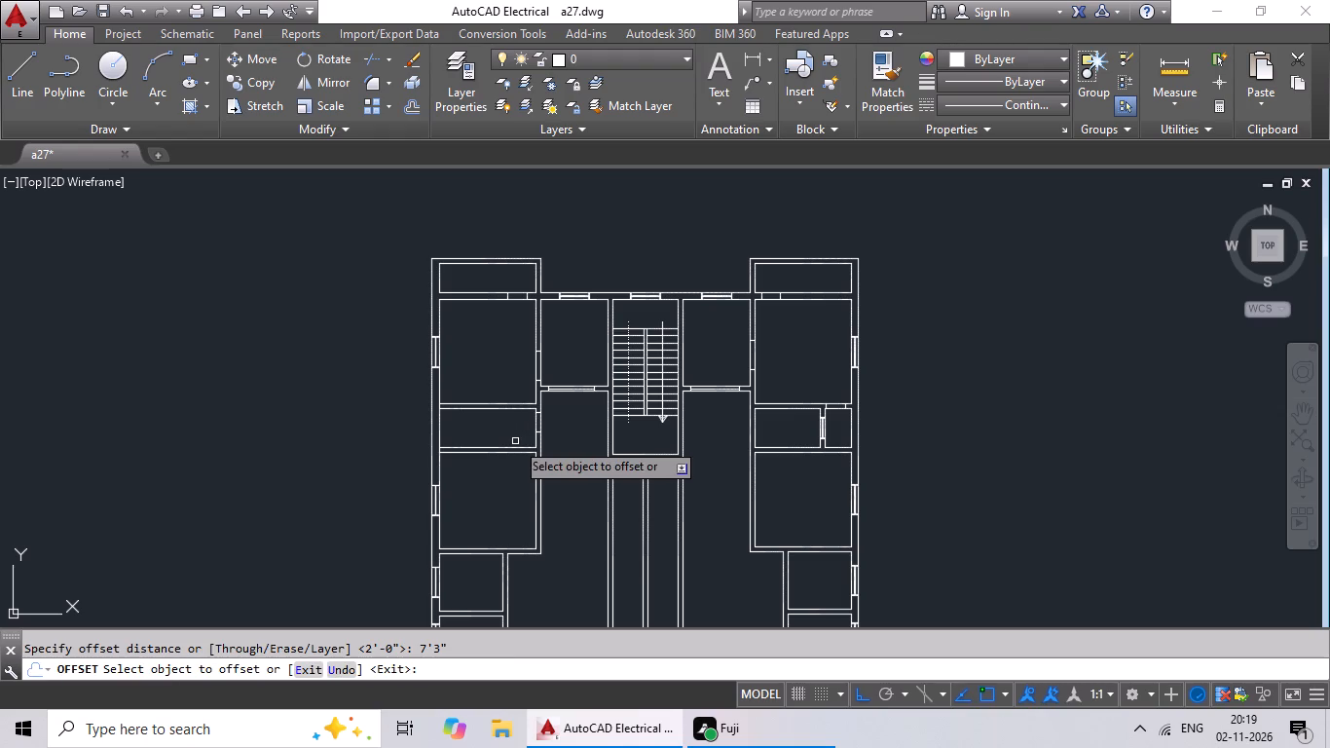
{"action": "scroll", "coordinate": [524, 429], "scroll_direction": "up", "scroll_amount": 3}
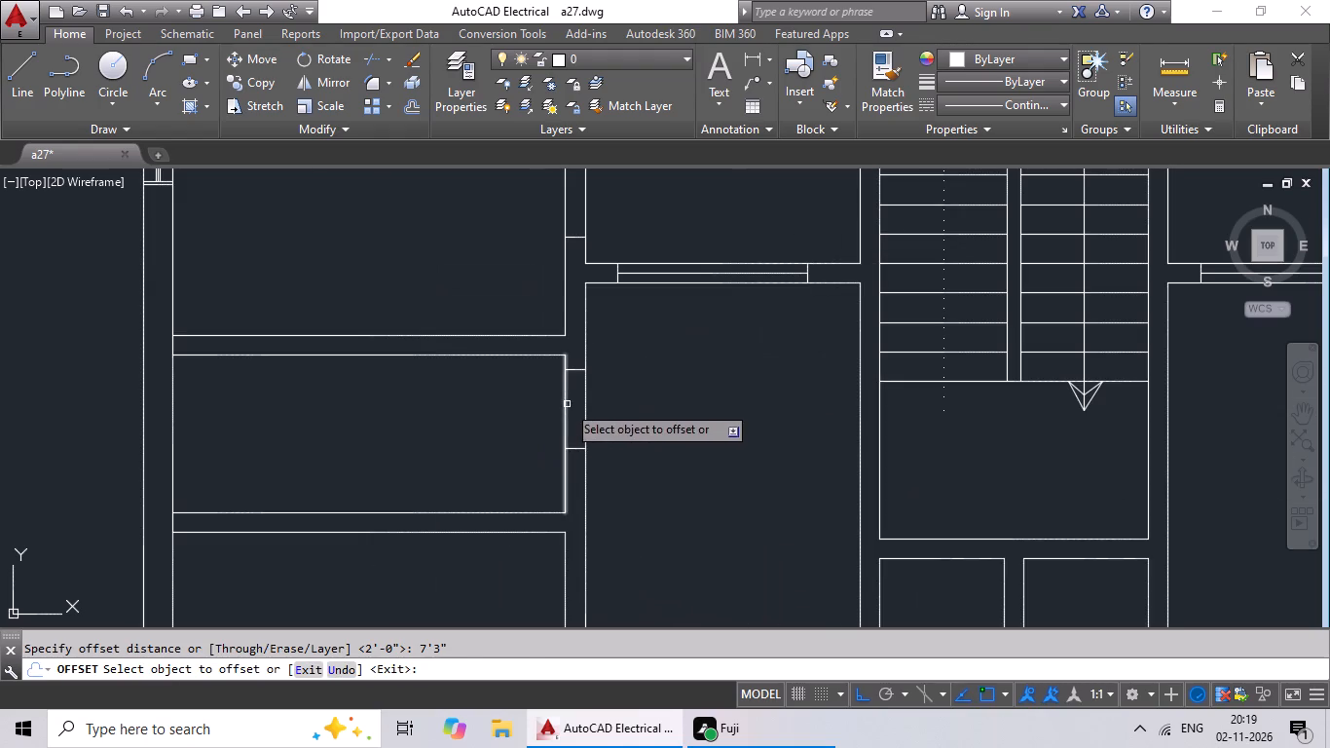
{"action": "left_click_drag", "start_coordinate": [567, 404], "coordinate": [527, 410]}
{"action": "left_click", "coordinate": [485, 416]}
{"action": "scroll", "coordinate": [467, 446], "scroll_direction": "down", "scroll_amount": 4}
{"action": "scroll", "coordinate": [448, 442], "scroll_direction": "up", "scroll_amount": 3}
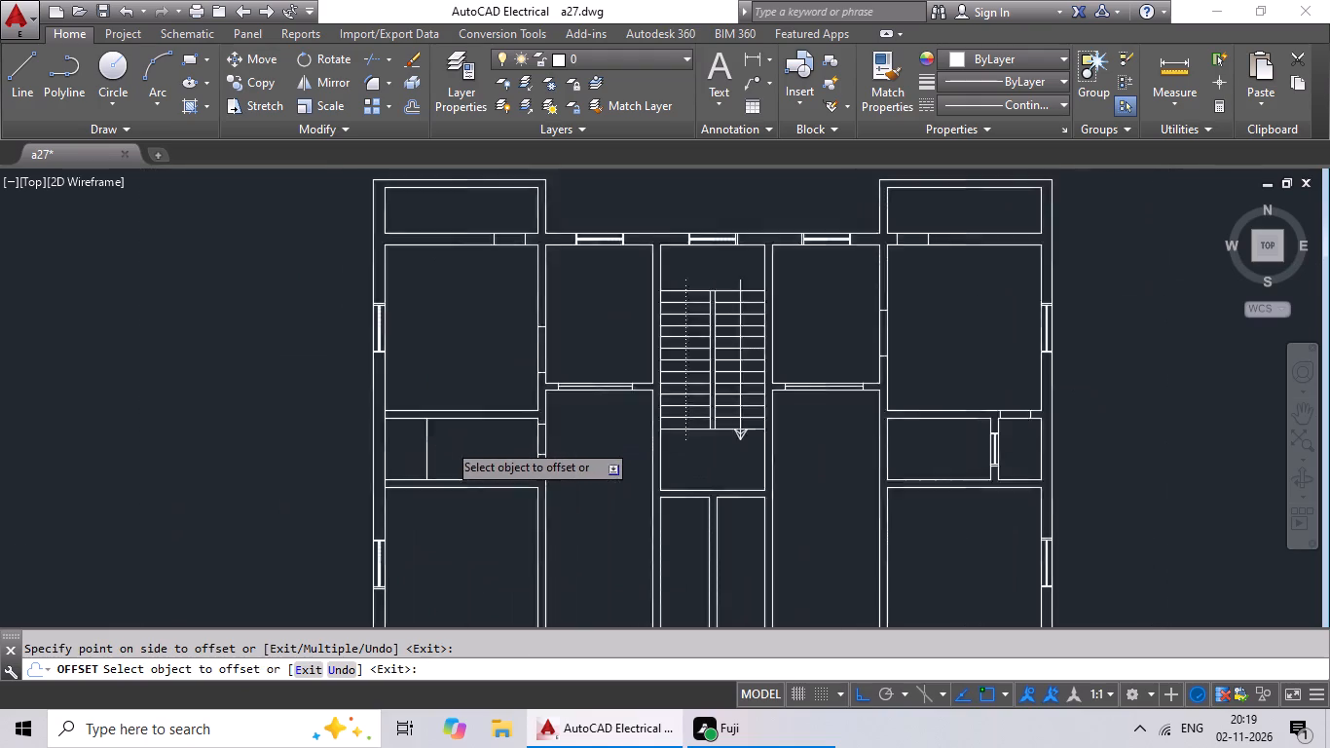
{"action": "scroll", "coordinate": [456, 443], "scroll_direction": "down", "scroll_amount": 1}
{"action": "scroll", "coordinate": [430, 430], "scroll_direction": "up", "scroll_amount": 3}
{"action": "middle_click_drag", "start_coordinate": [462, 428], "coordinate": [537, 416]}
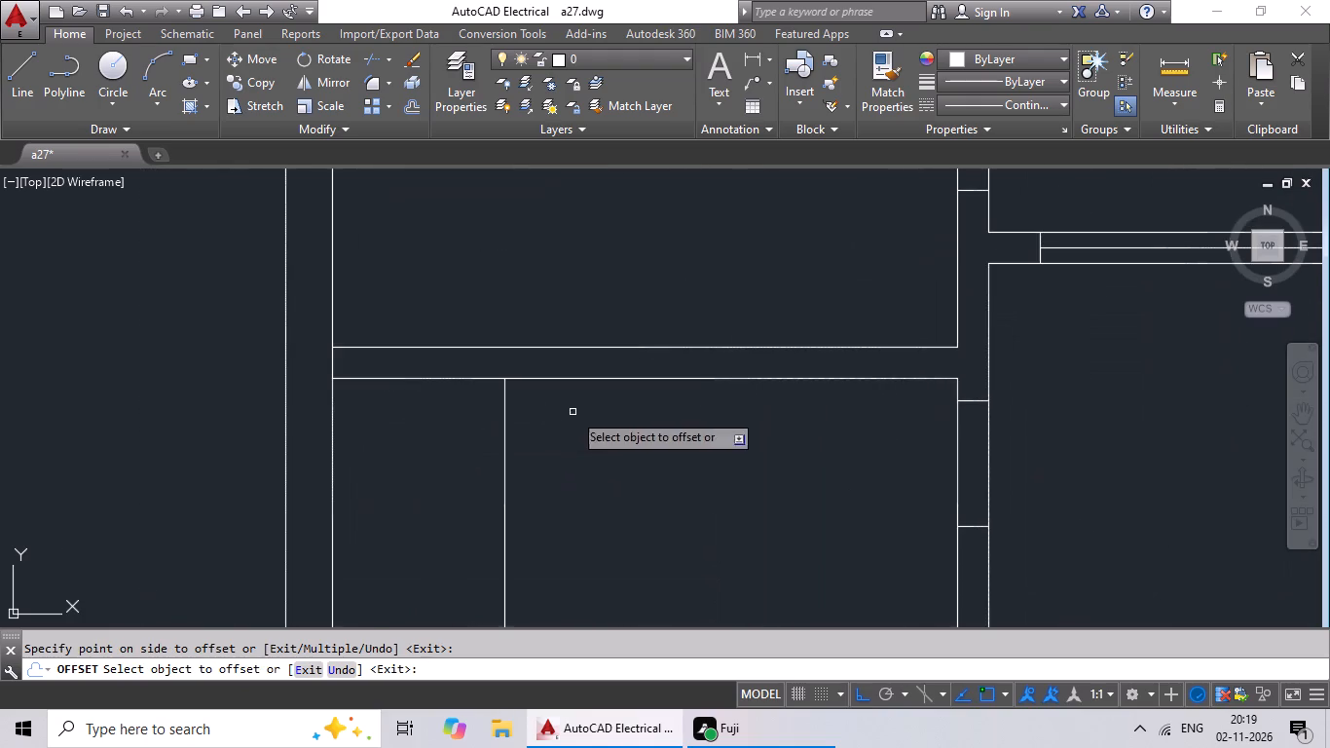
{"action": "key", "text": "Escape"}
{"action": "key", "text": "Escape"}
Offset the new vertical partition line 6" toward the outer wall to give the partition its thickness.
{"action": "scroll", "coordinate": [577, 418], "scroll_direction": "down", "scroll_amount": 2}
{"action": "middle_click_drag", "start_coordinate": [580, 419], "coordinate": [180, 400]}
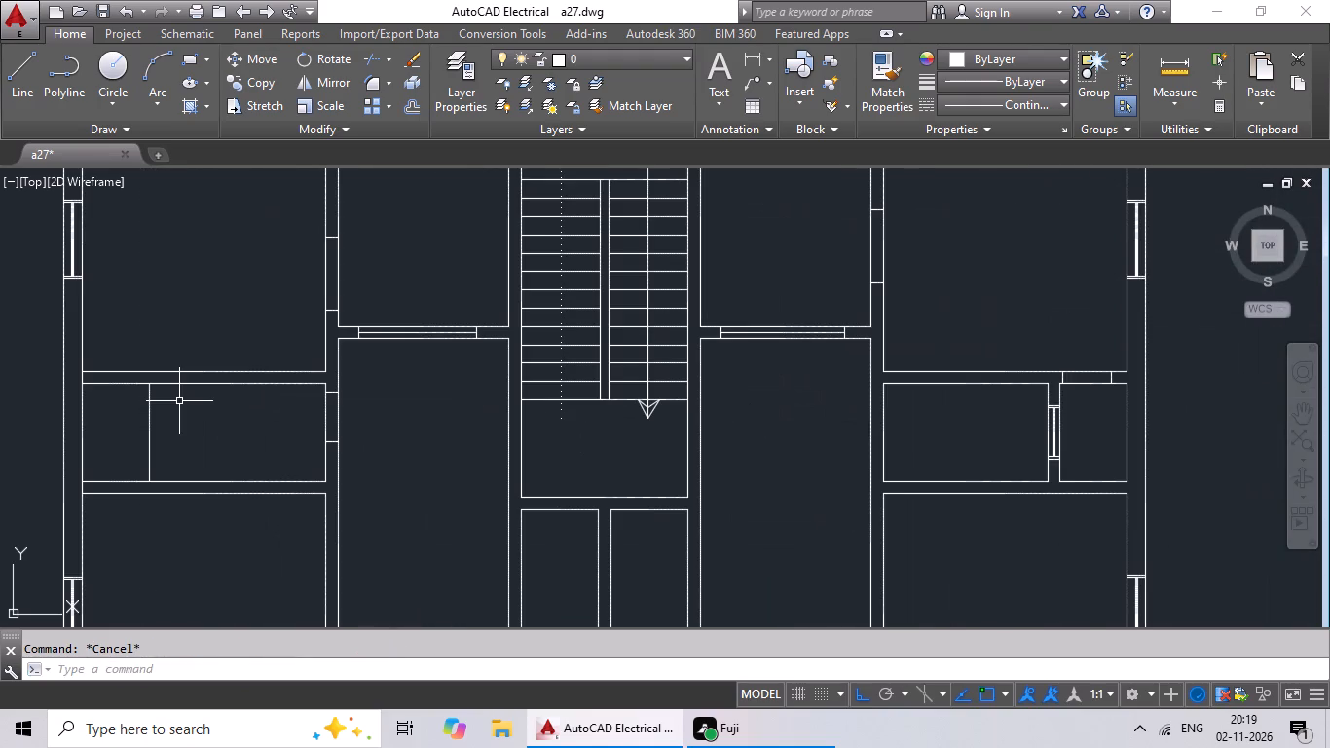
{"action": "middle_click_drag", "start_coordinate": [261, 409], "coordinate": [303, 411]}
{"action": "scroll", "coordinate": [224, 410], "scroll_direction": "up", "scroll_amount": 2}
{"action": "middle_click_drag", "start_coordinate": [224, 410], "coordinate": [479, 406]}
{"action": "key", "text": "Escape"}
{"action": "key", "text": "Escape"}
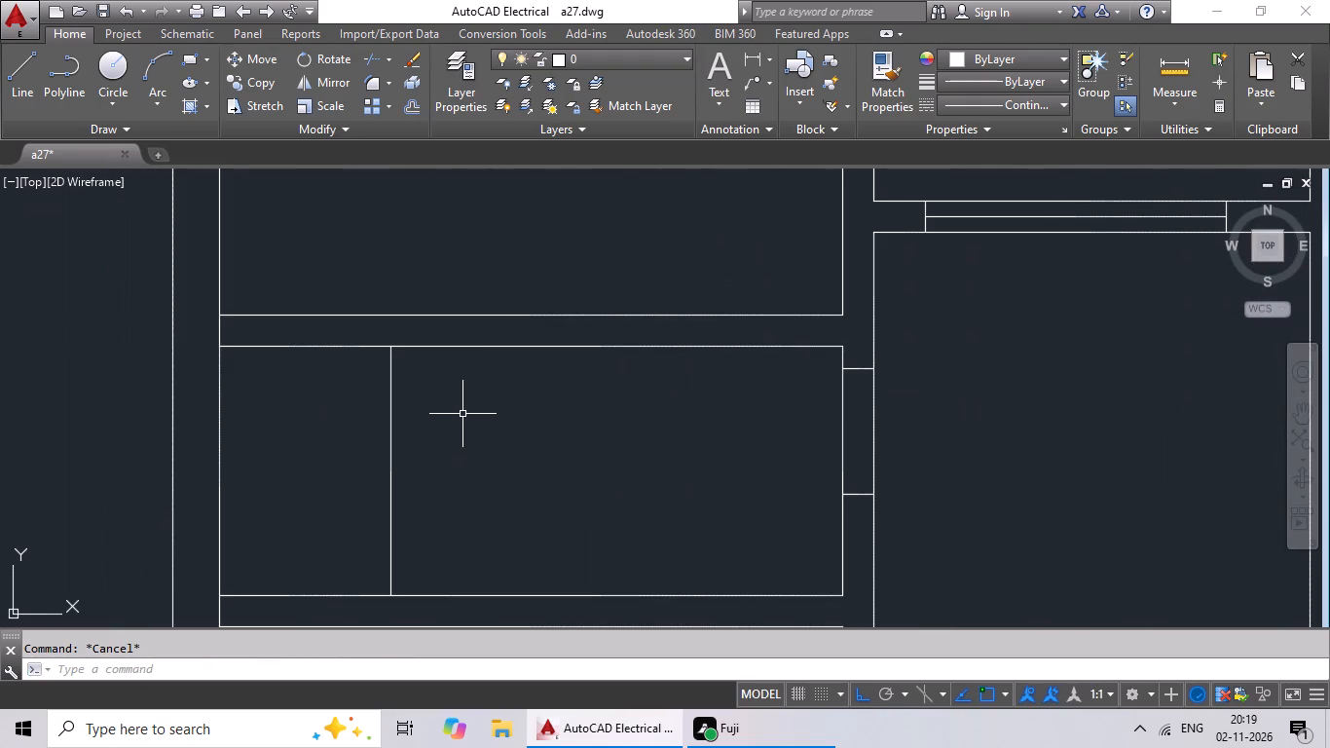
{"action": "key", "text": "o"}
{"action": "key", "text": "Return"}
{"action": "type", "text": "6\""}
{"action": "key", "text": "Return"}
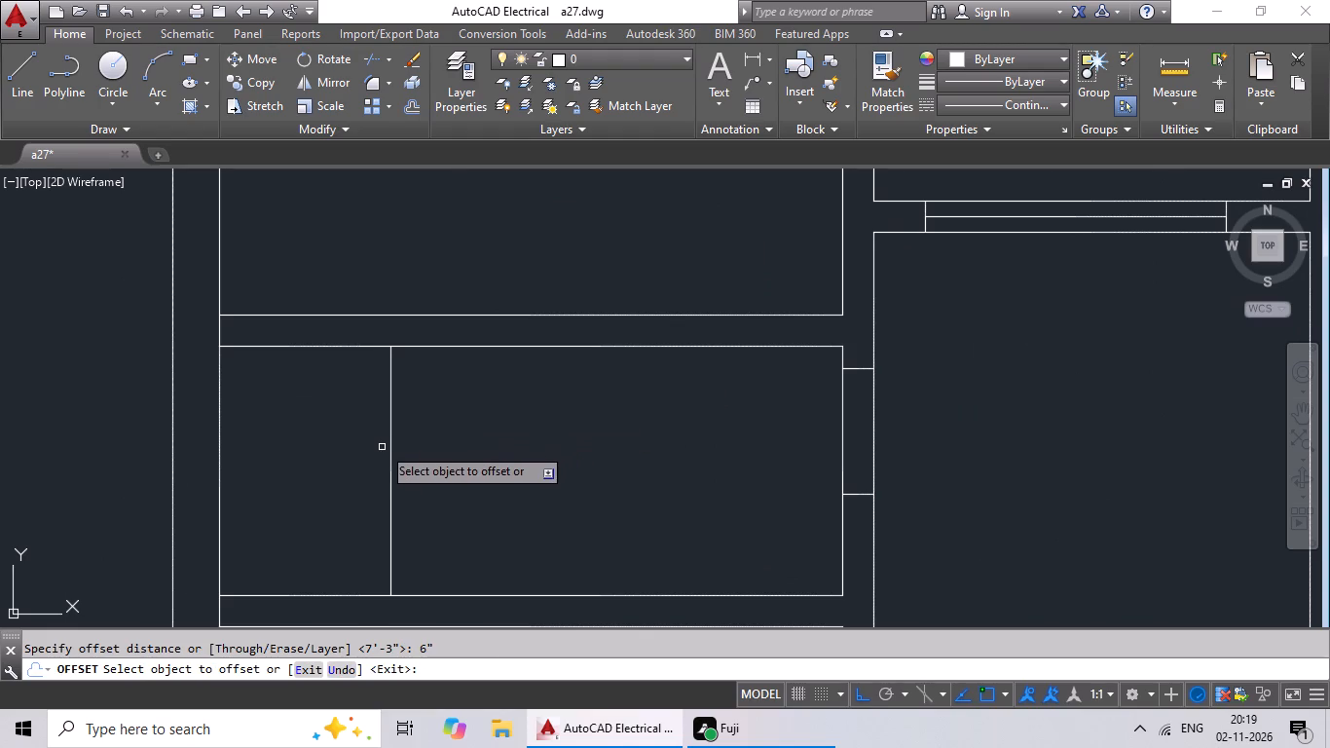
{"action": "left_click_drag", "start_coordinate": [391, 433], "coordinate": [381, 437]}
{"action": "left_click", "coordinate": [360, 443]}
{"action": "scroll", "coordinate": [380, 381], "scroll_direction": "down", "scroll_amount": 1}
{"action": "scroll", "coordinate": [328, 359], "scroll_direction": "up", "scroll_amount": 3}
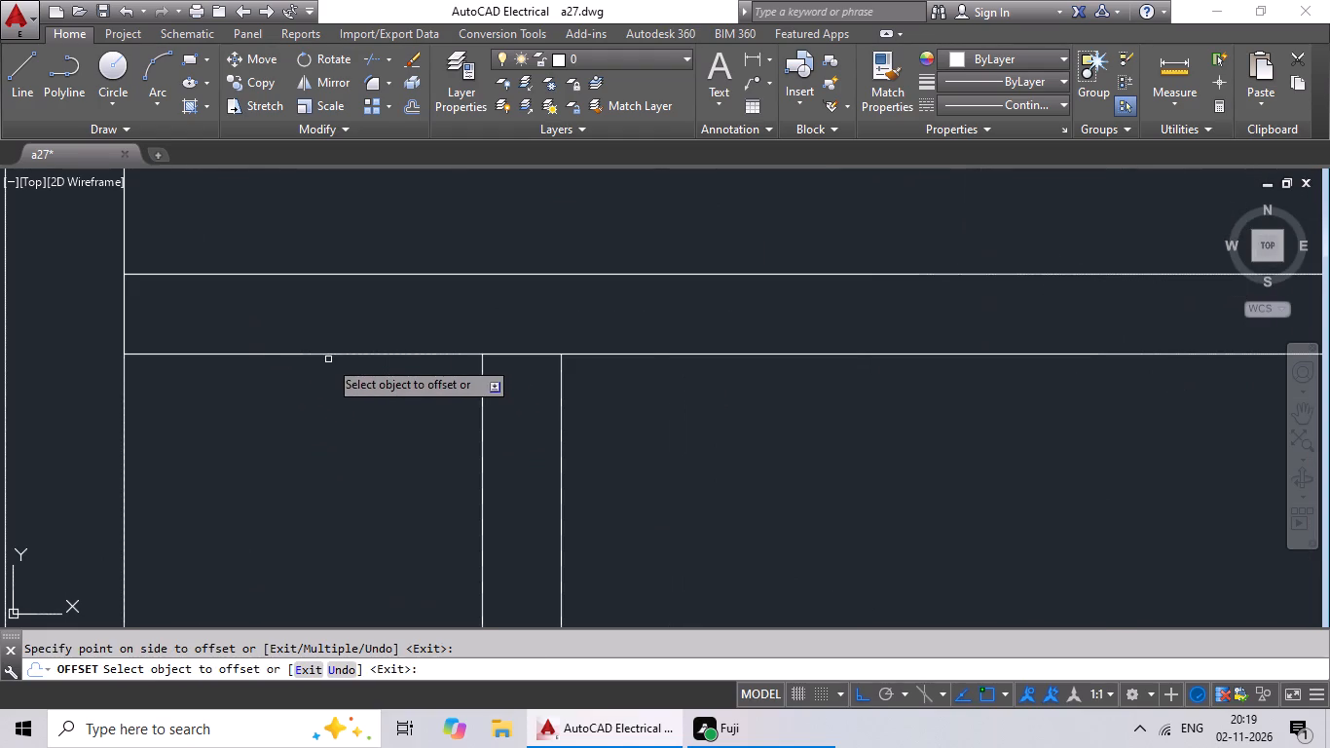
Measure the inner width of the small left outer room with a temporary linear dimension.
{"action": "left_click", "coordinate": [757, 56]}
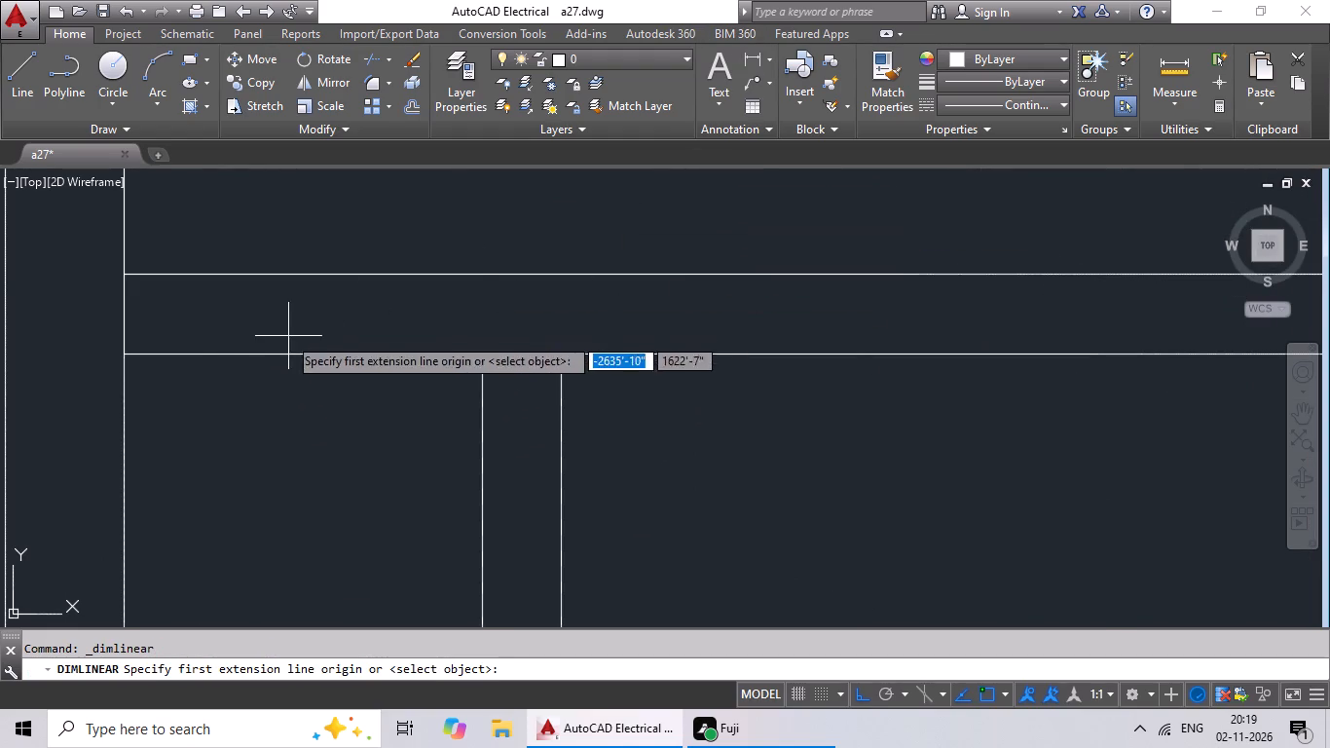
{"action": "left_click", "coordinate": [122, 357]}
{"action": "left_click", "coordinate": [485, 359]}
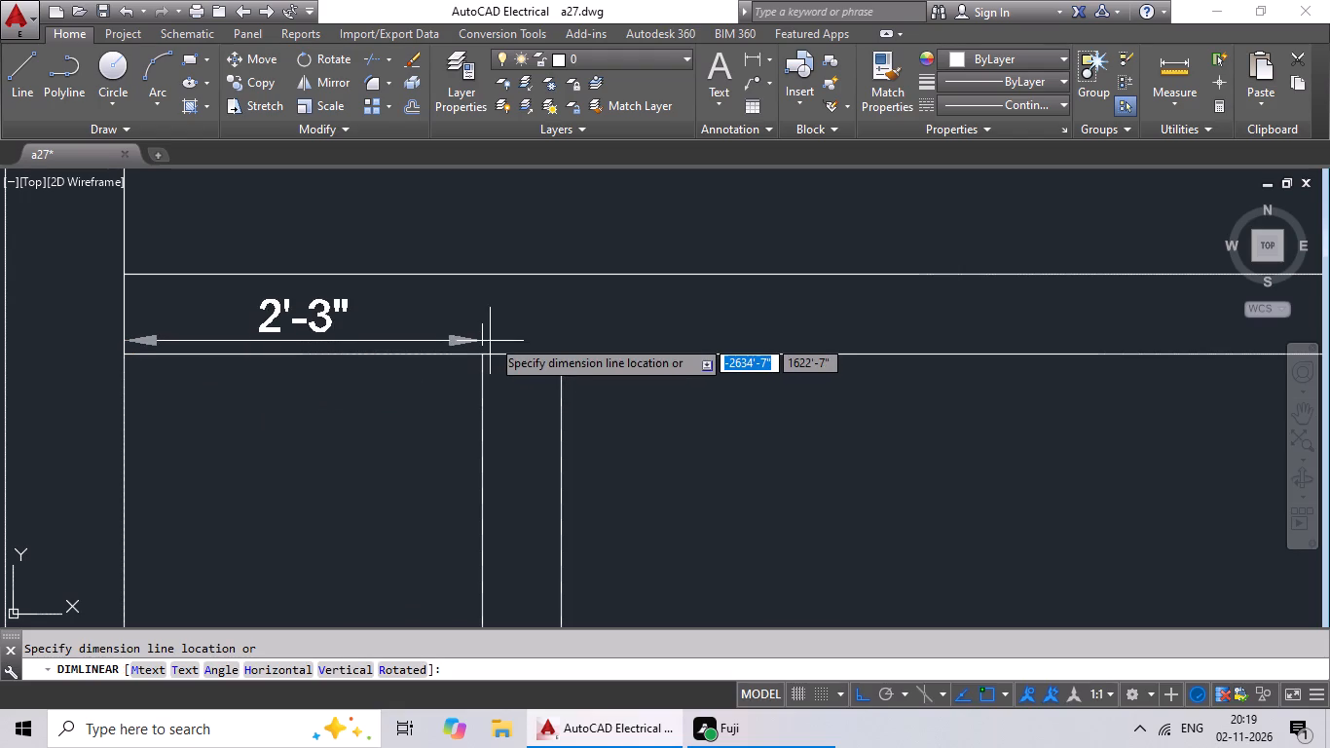
{"action": "scroll", "coordinate": [492, 335], "scroll_direction": "down", "scroll_amount": 1}
{"action": "middle_click_drag", "start_coordinate": [494, 333], "coordinate": [512, 315]}
{"action": "scroll", "coordinate": [512, 315], "scroll_direction": "down", "scroll_amount": 2}
{"action": "key", "text": "Escape"}
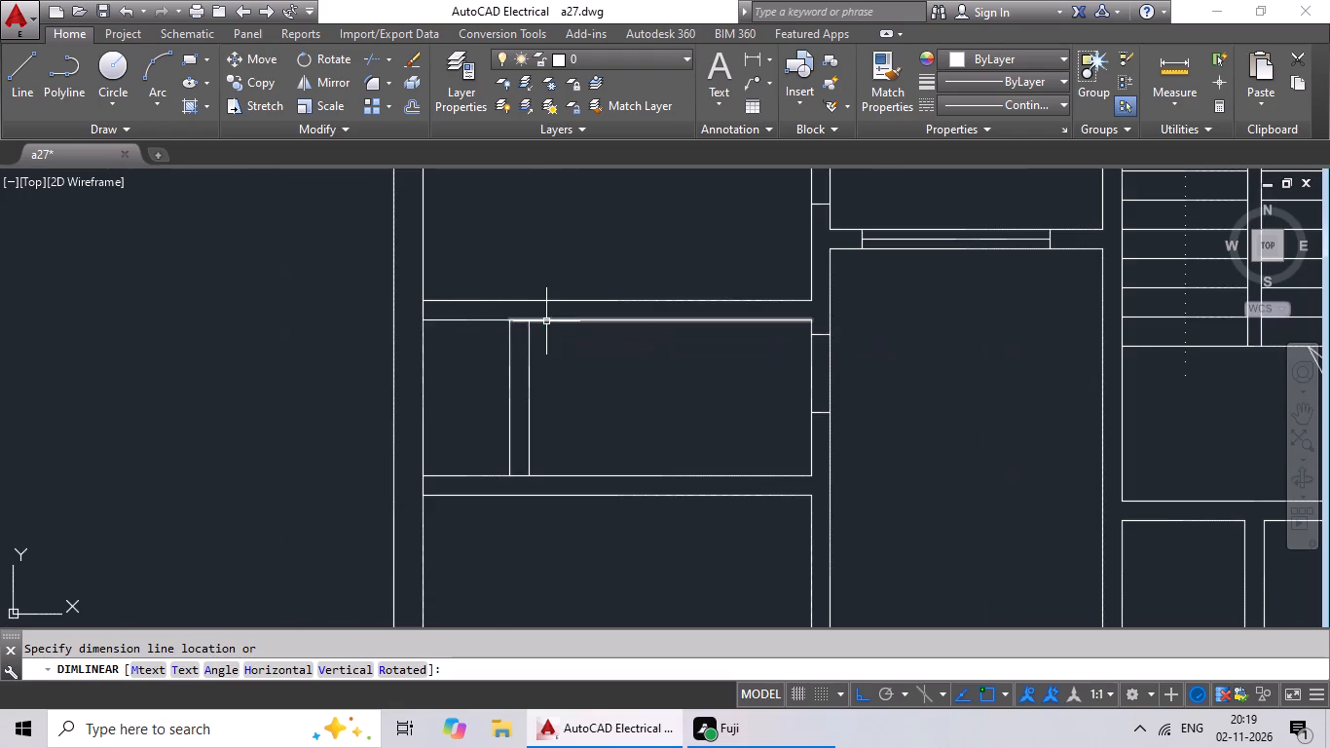
Measure the inner width of the matching small outer room below the right bedroom with a temporary linear dimension.
{"action": "middle_click_drag", "start_coordinate": [625, 322], "coordinate": [0, 285]}
{"action": "middle_click_drag", "start_coordinate": [73, 263], "coordinate": [0, 280]}
{"action": "middle_click_drag", "start_coordinate": [850, 366], "coordinate": [800, 384]}
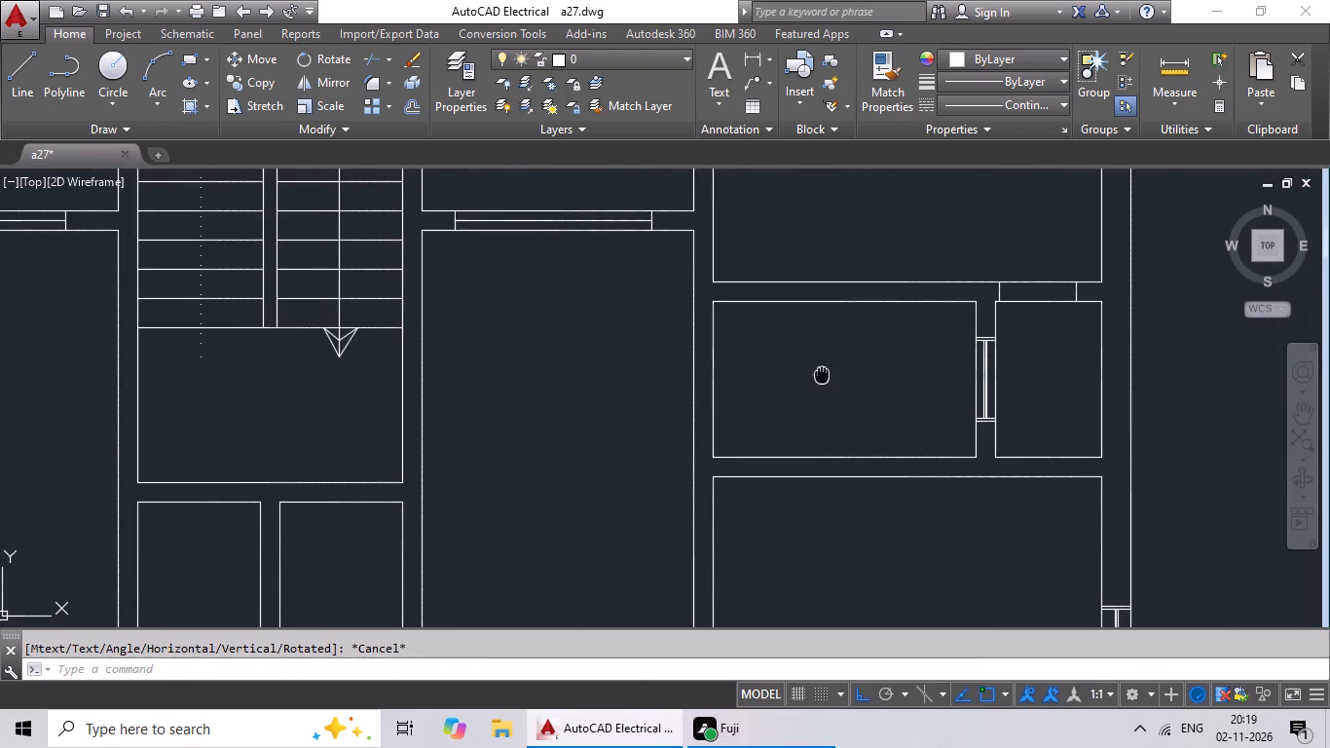
{"action": "middle_click_drag", "start_coordinate": [800, 384], "coordinate": [727, 415]}
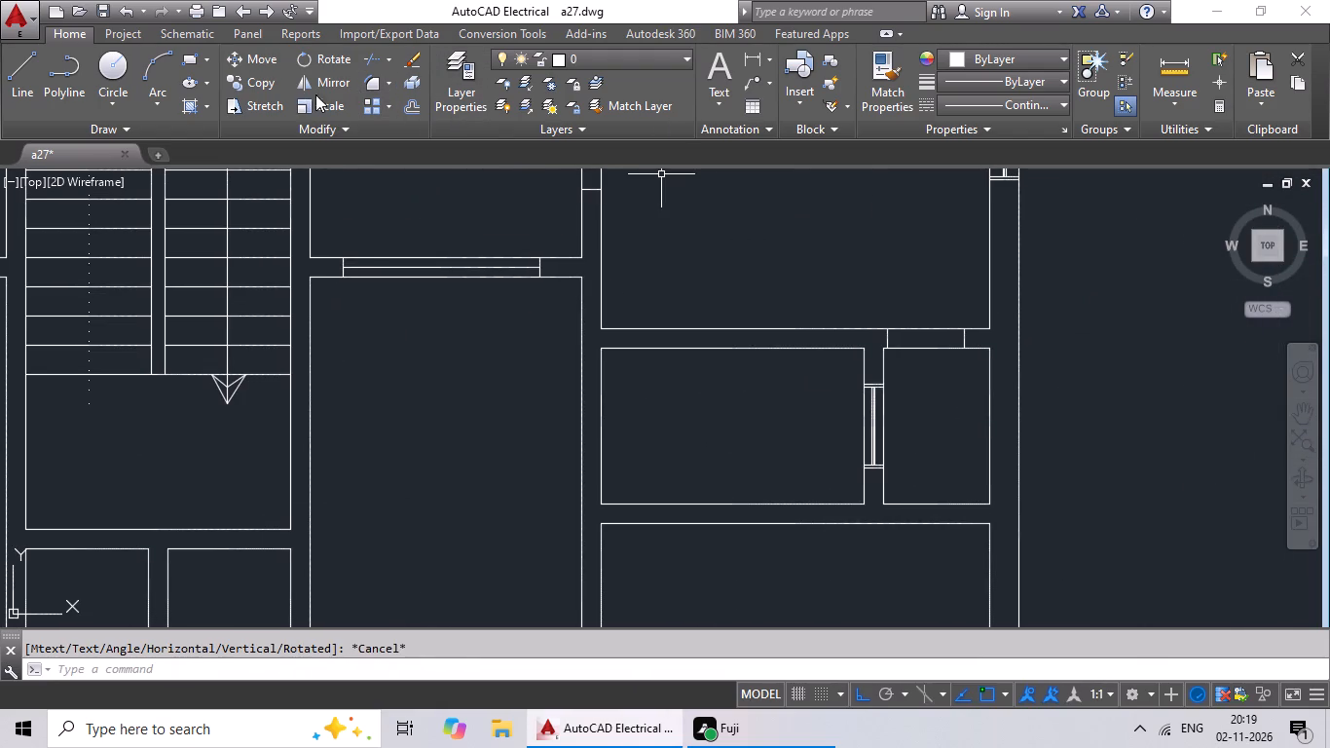
{"action": "scroll", "coordinate": [628, 335], "scroll_direction": "down", "scroll_amount": 1}
{"action": "middle_click_drag", "start_coordinate": [650, 353], "coordinate": [770, 339]}
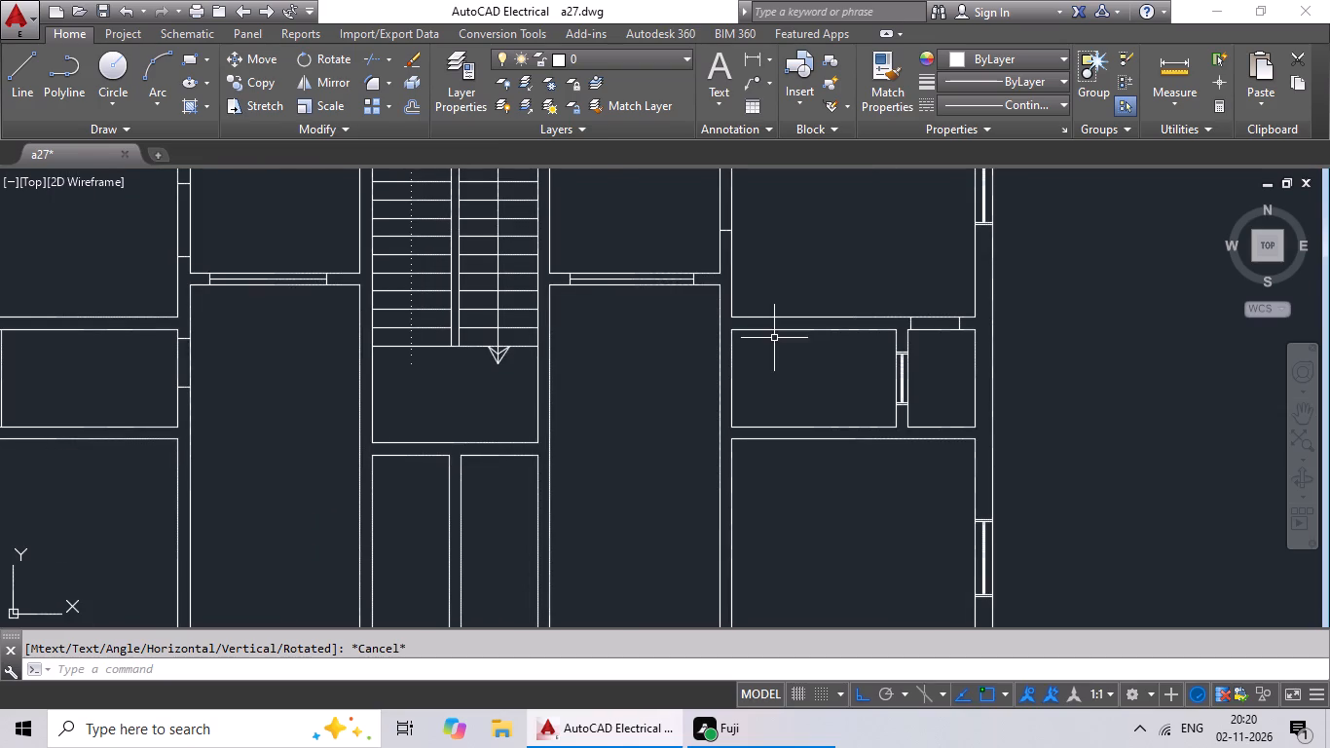
{"action": "middle_click_drag", "start_coordinate": [803, 334], "coordinate": [748, 367]}
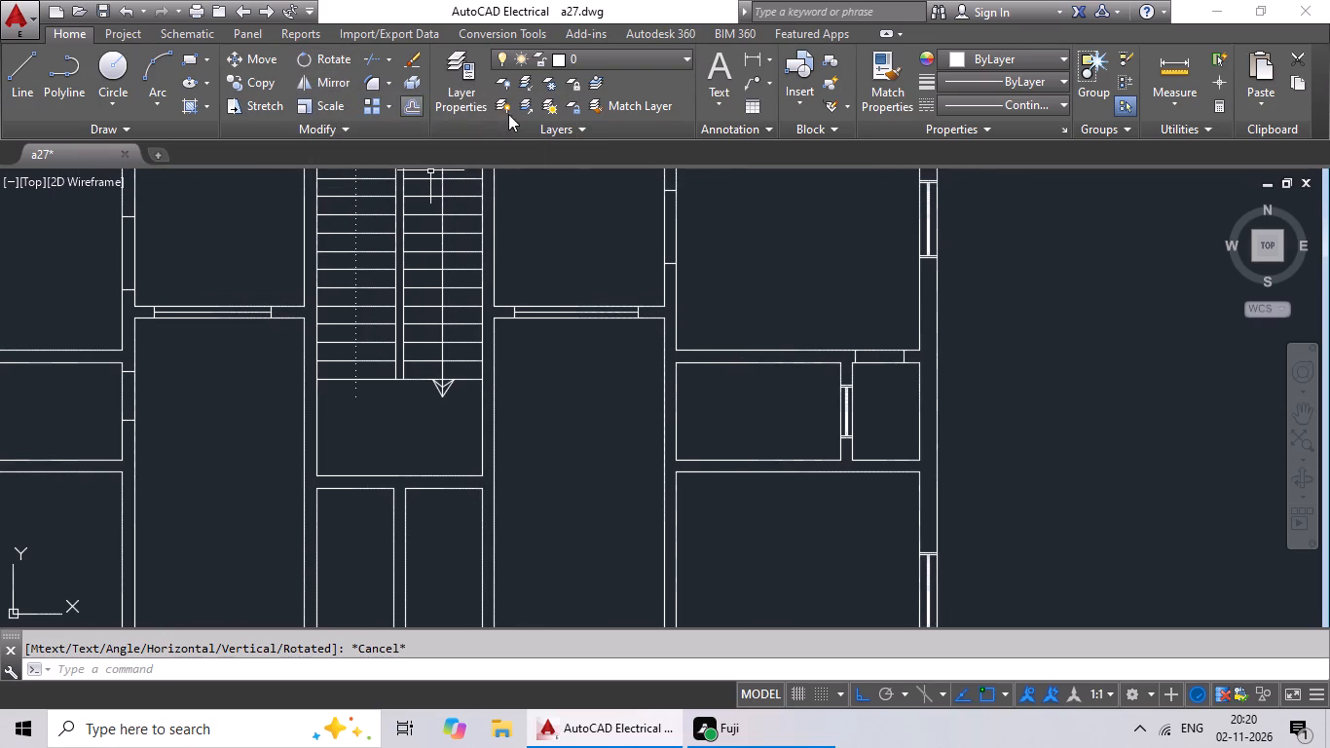
{"action": "left_click", "coordinate": [743, 56]}
{"action": "scroll", "coordinate": [935, 382], "scroll_direction": "up", "scroll_amount": 3}
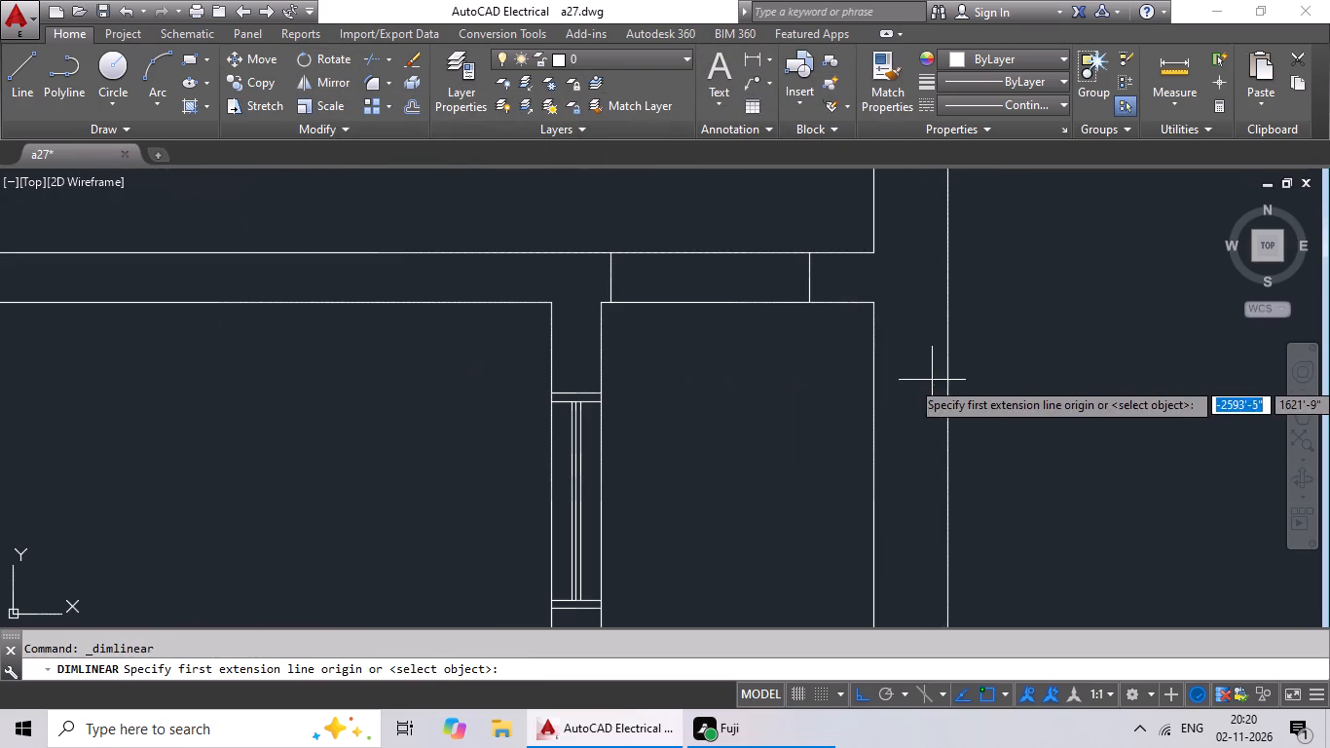
{"action": "left_click", "coordinate": [601, 306]}
{"action": "left_click_drag", "start_coordinate": [868, 304], "coordinate": [868, 321]}
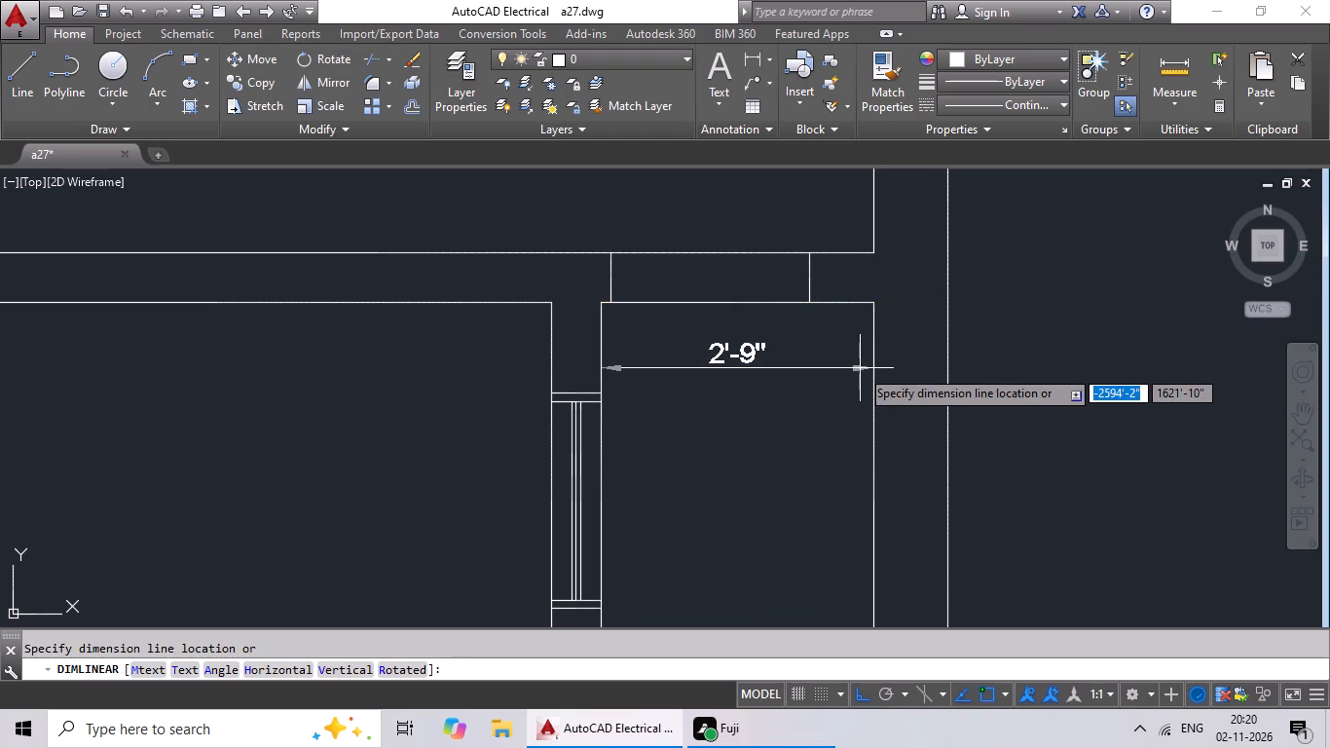
{"action": "scroll", "coordinate": [859, 367], "scroll_direction": "down", "scroll_amount": 2}
{"action": "key", "text": "Escape"}
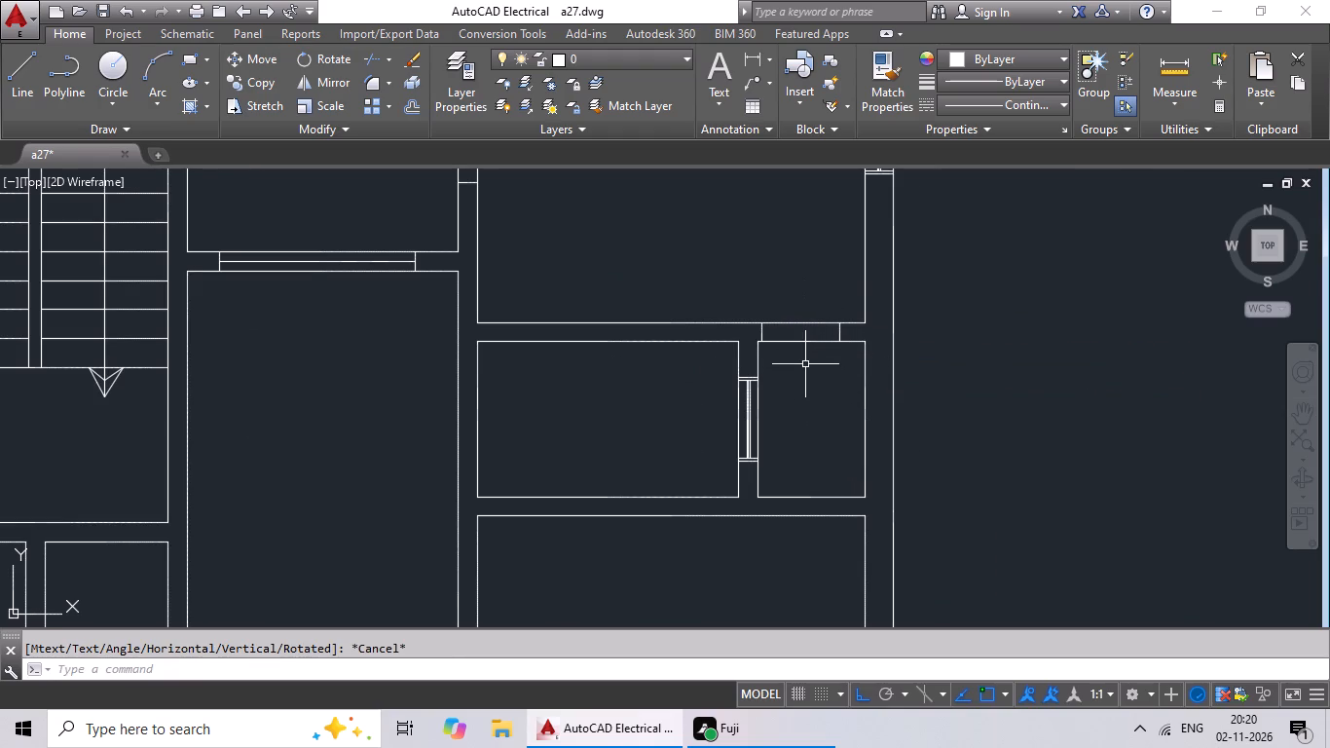
Delete the two short vertical door lines in the wall above the small right outer room.
{"action": "scroll", "coordinate": [811, 362], "scroll_direction": "down", "scroll_amount": 1}
{"action": "middle_click_drag", "start_coordinate": [811, 369], "coordinate": [741, 385]}
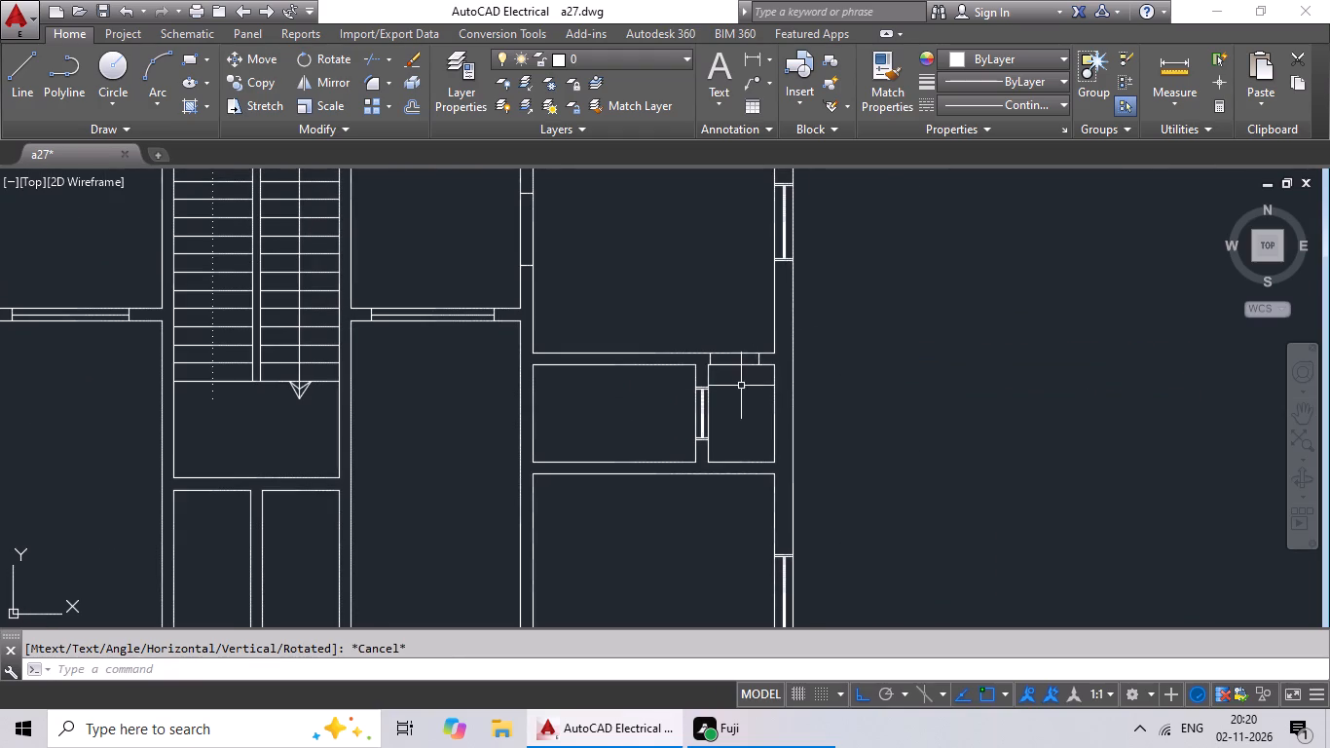
{"action": "scroll", "coordinate": [761, 371], "scroll_direction": "up", "scroll_amount": 4}
{"action": "left_click_drag", "start_coordinate": [800, 283], "coordinate": [411, 281]}
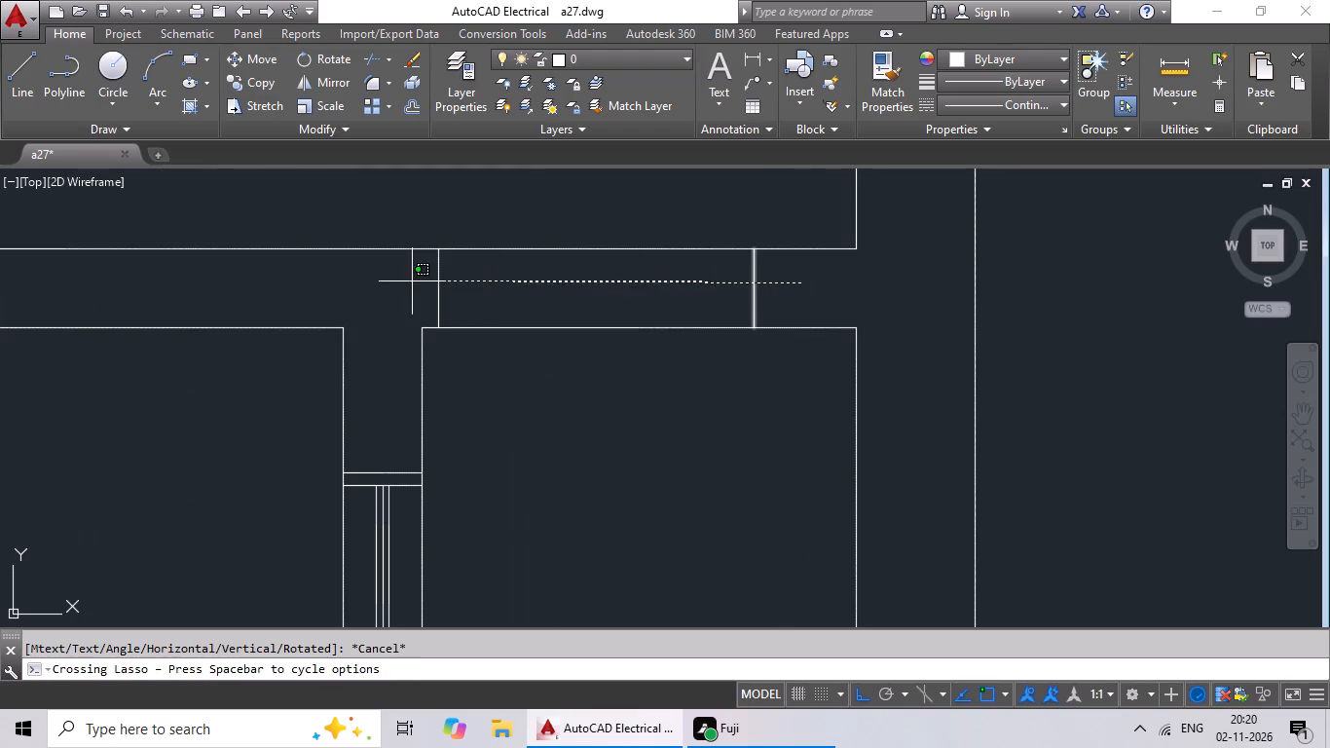
{"action": "left_click_drag", "start_coordinate": [411, 281], "coordinate": [409, 281]}
{"action": "key", "text": "Delete"}
{"action": "scroll", "coordinate": [469, 281], "scroll_direction": "down", "scroll_amount": 3}
{"action": "middle_click_drag", "start_coordinate": [496, 320], "coordinate": [604, 312]}
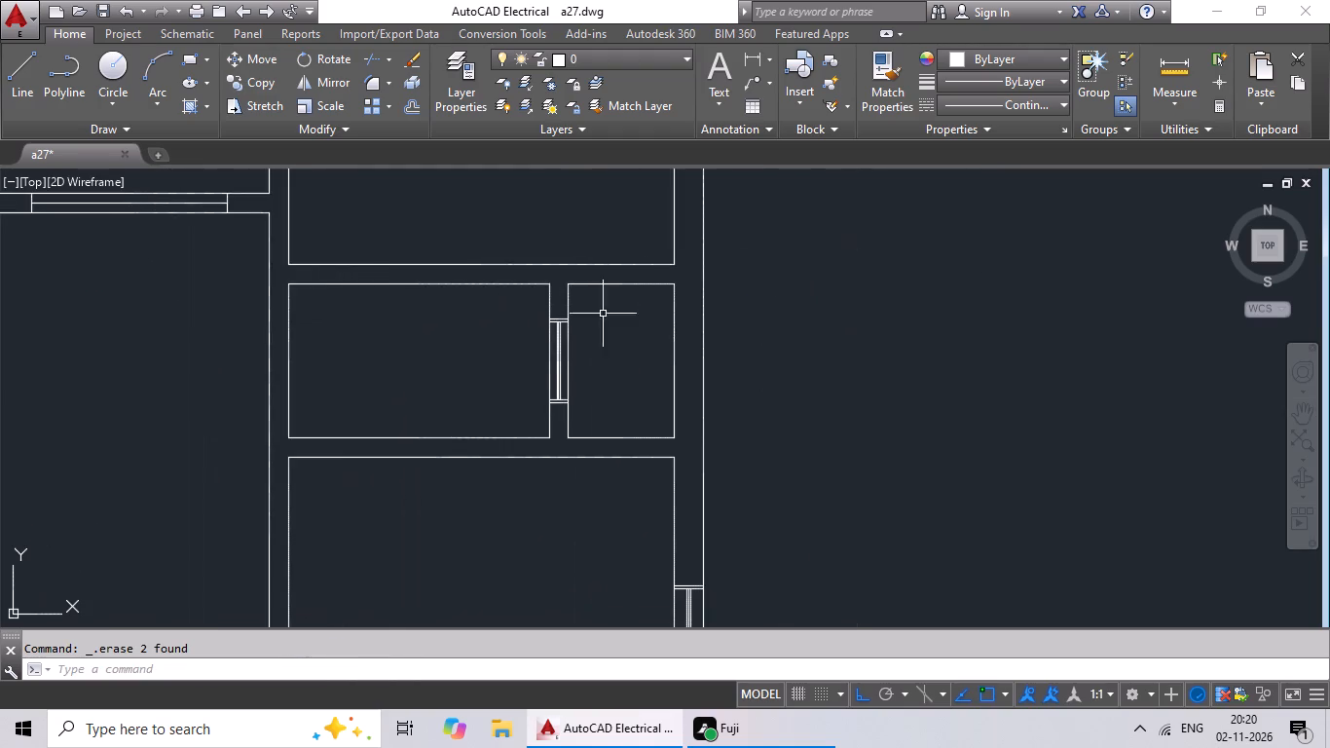
Extend the wall lines of the wider room below the right bedroom across its inner corner gaps and the partition ends, and the partition lines into both walls.
{"action": "scroll", "coordinate": [558, 337], "scroll_direction": "down", "scroll_amount": 1}
{"action": "middle_click_drag", "start_coordinate": [526, 329], "coordinate": [729, 293]}
{"action": "scroll", "coordinate": [690, 303], "scroll_direction": "down", "scroll_amount": 2}
{"action": "middle_click_drag", "start_coordinate": [684, 306], "coordinate": [724, 302]}
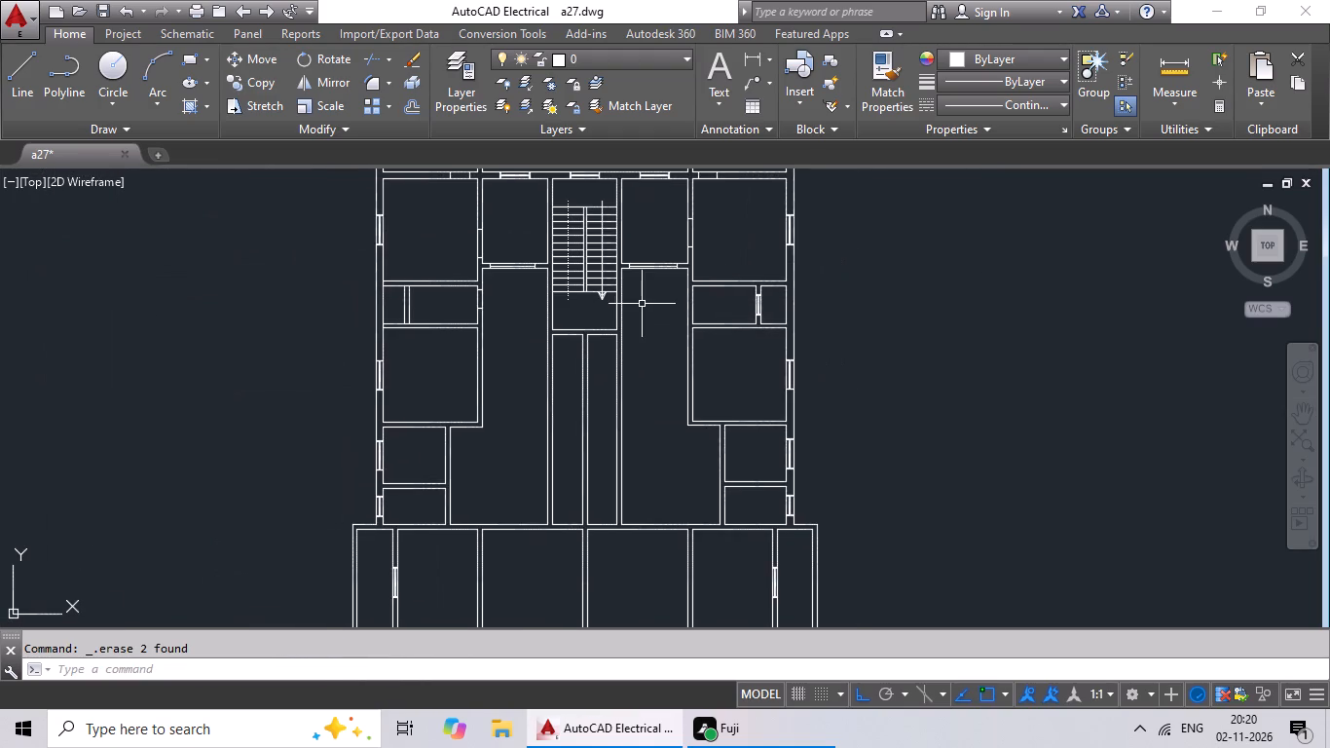
{"action": "scroll", "coordinate": [642, 305], "scroll_direction": "up", "scroll_amount": 1}
{"action": "middle_click_drag", "start_coordinate": [673, 312], "coordinate": [570, 340]}
{"action": "key", "text": "Escape"}
{"action": "key", "text": "Escape"}
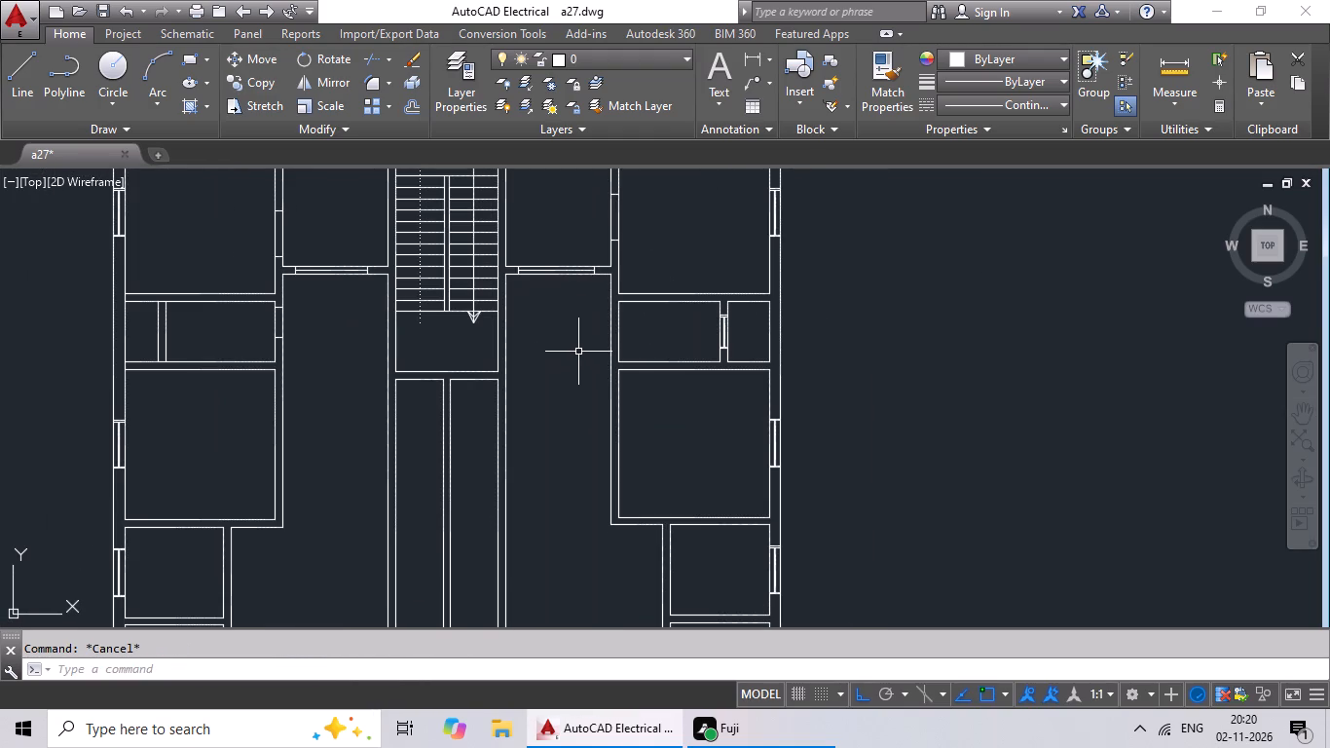
{"action": "key", "text": "e"}
{"action": "key", "text": "x"}
{"action": "key", "text": "space"}
{"action": "key", "text": "space"}
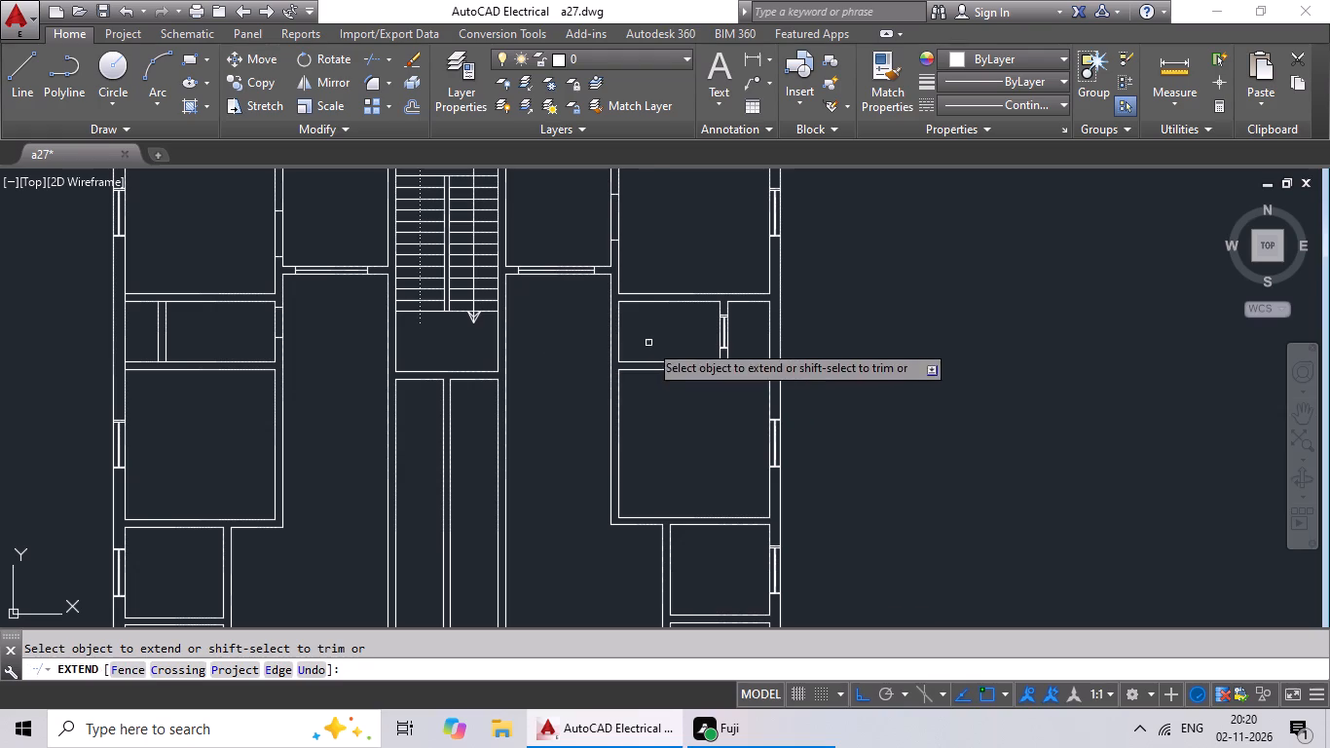
{"action": "left_click", "coordinate": [617, 354]}
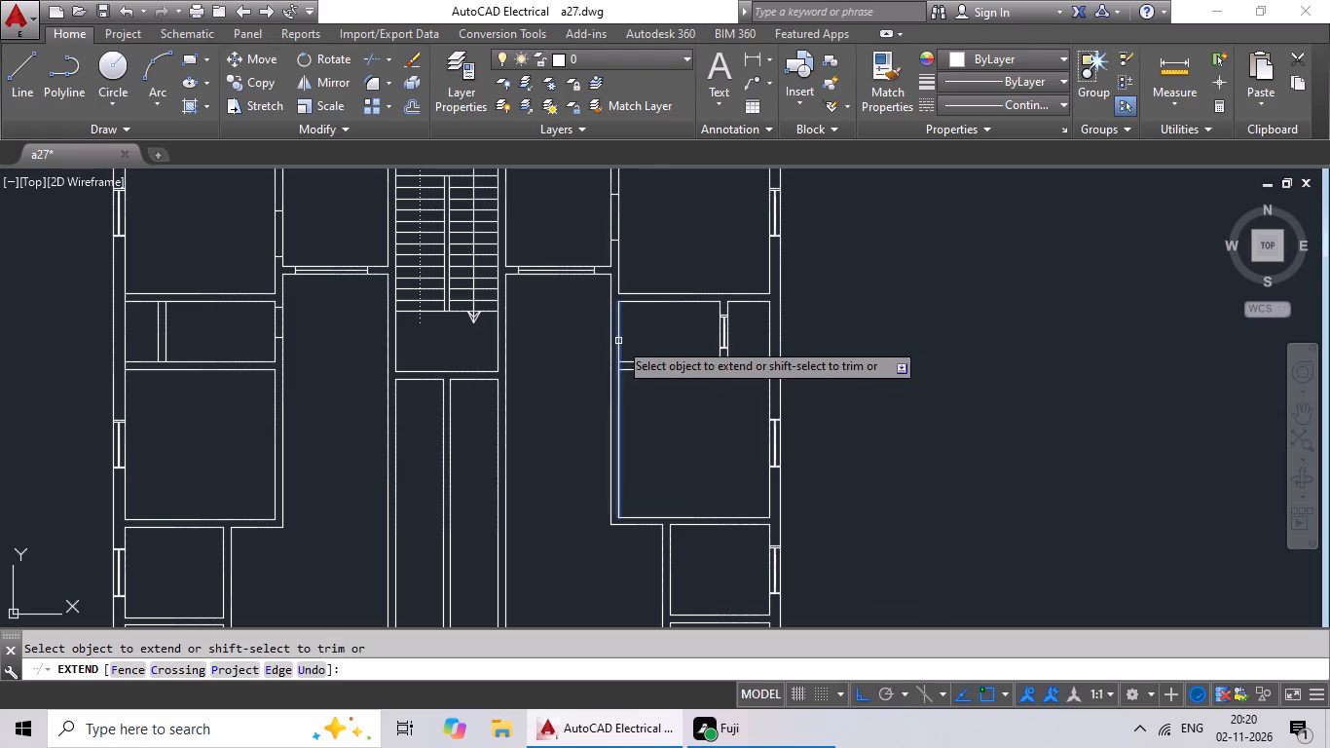
{"action": "left_click", "coordinate": [620, 320]}
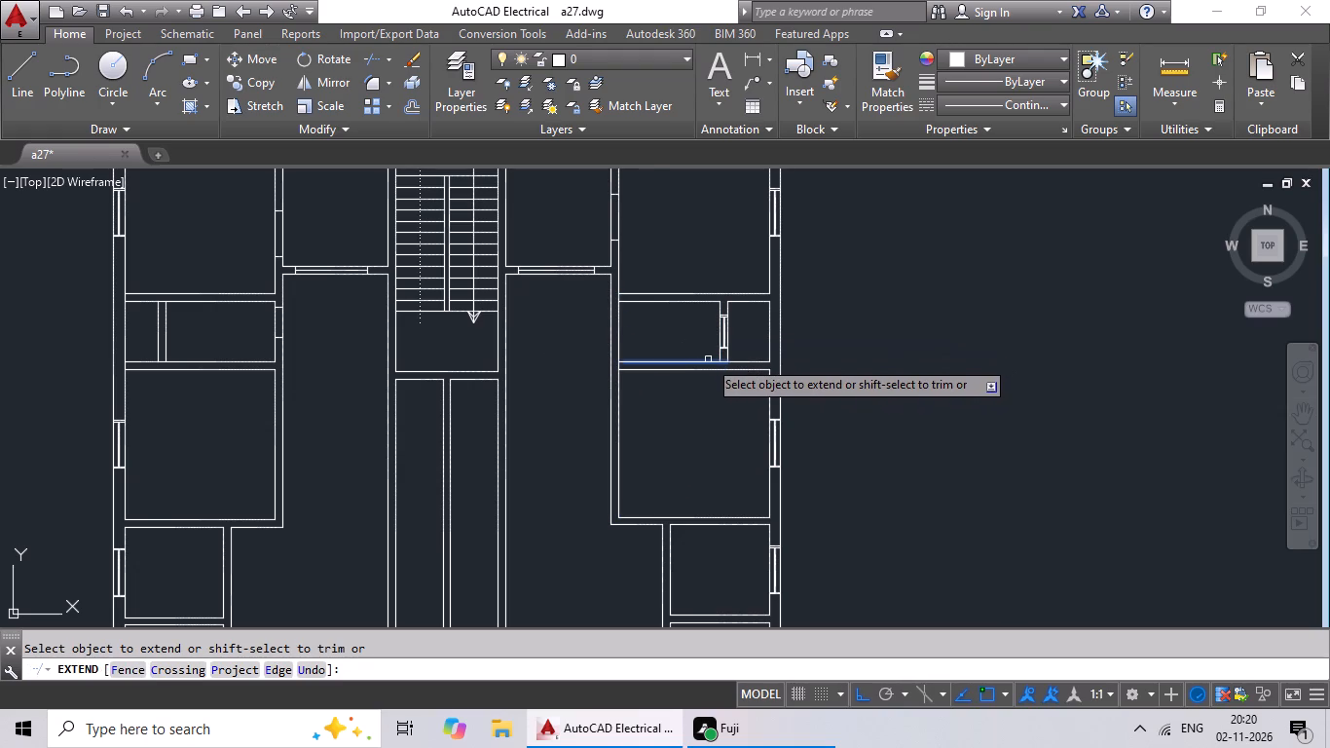
{"action": "left_click", "coordinate": [707, 360]}
{"action": "left_click", "coordinate": [711, 303]}
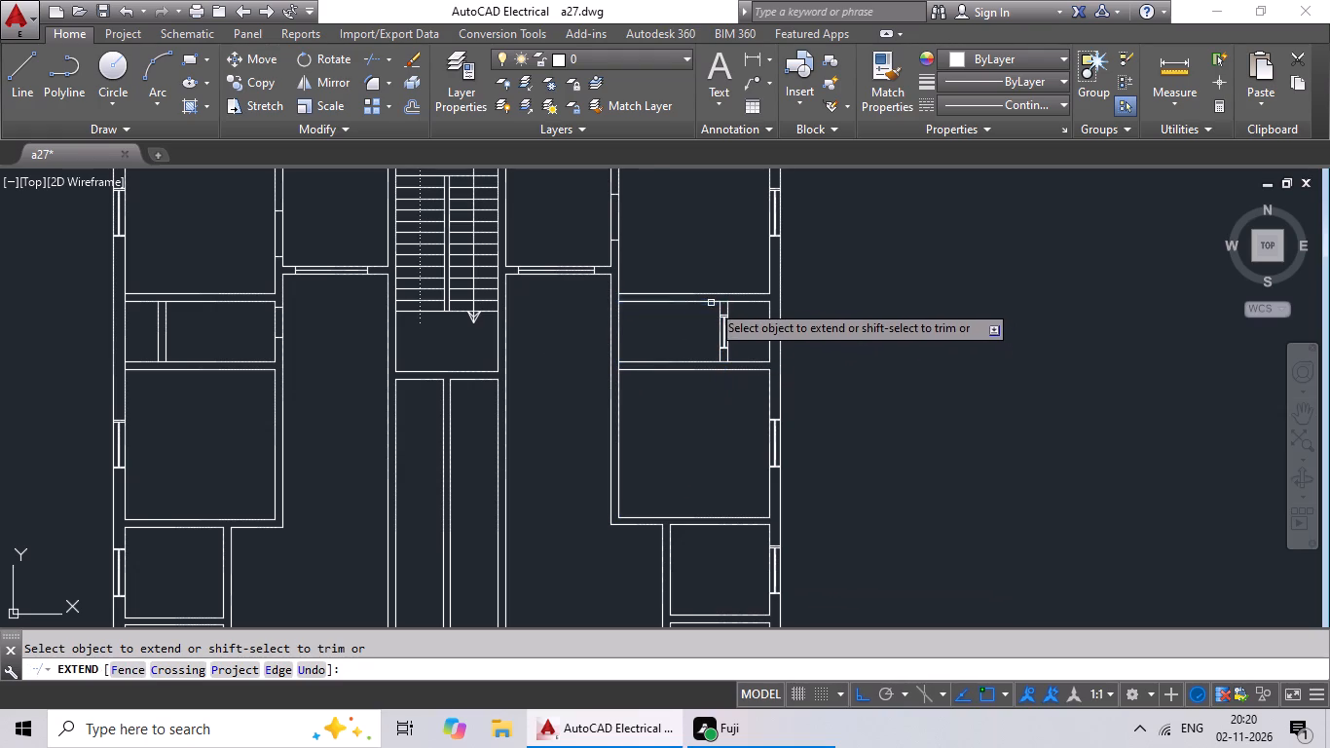
{"action": "left_click", "coordinate": [718, 310]}
{"action": "left_click", "coordinate": [726, 307]}
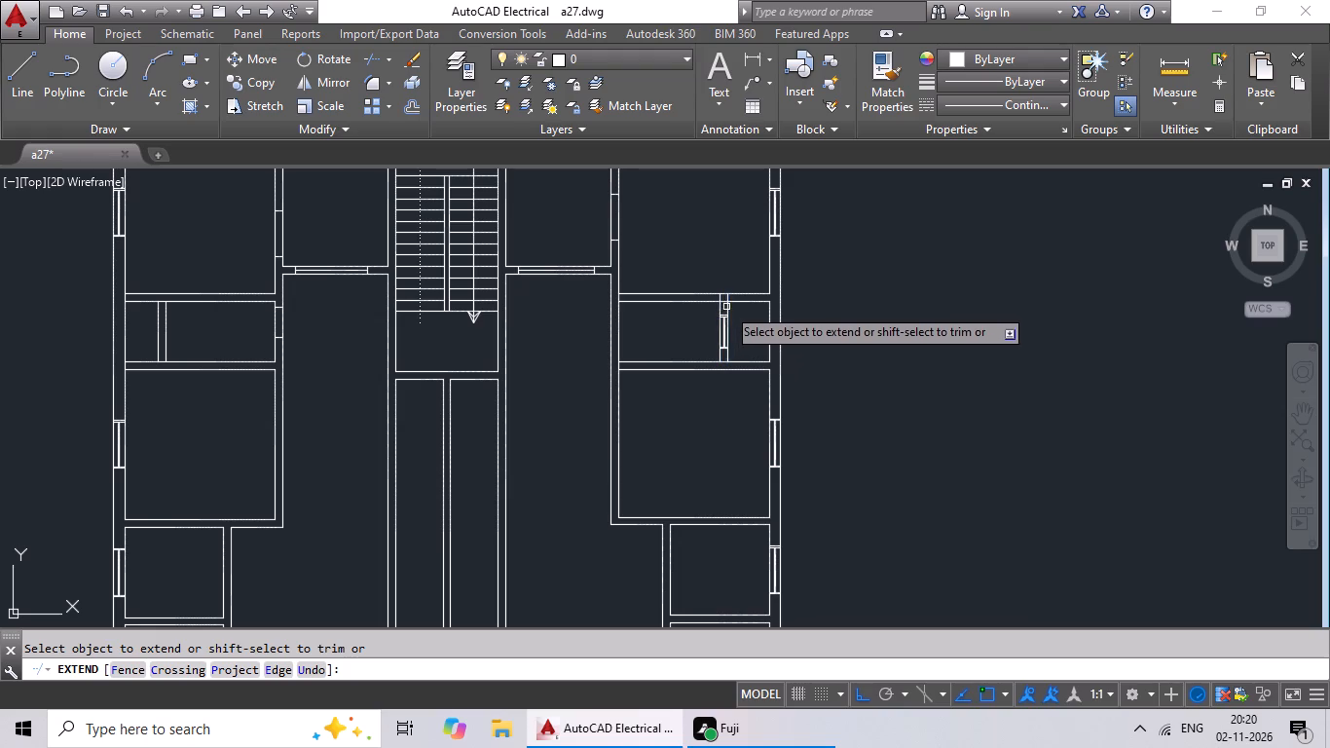
{"action": "left_click", "coordinate": [719, 356]}
{"action": "left_click", "coordinate": [727, 354]}
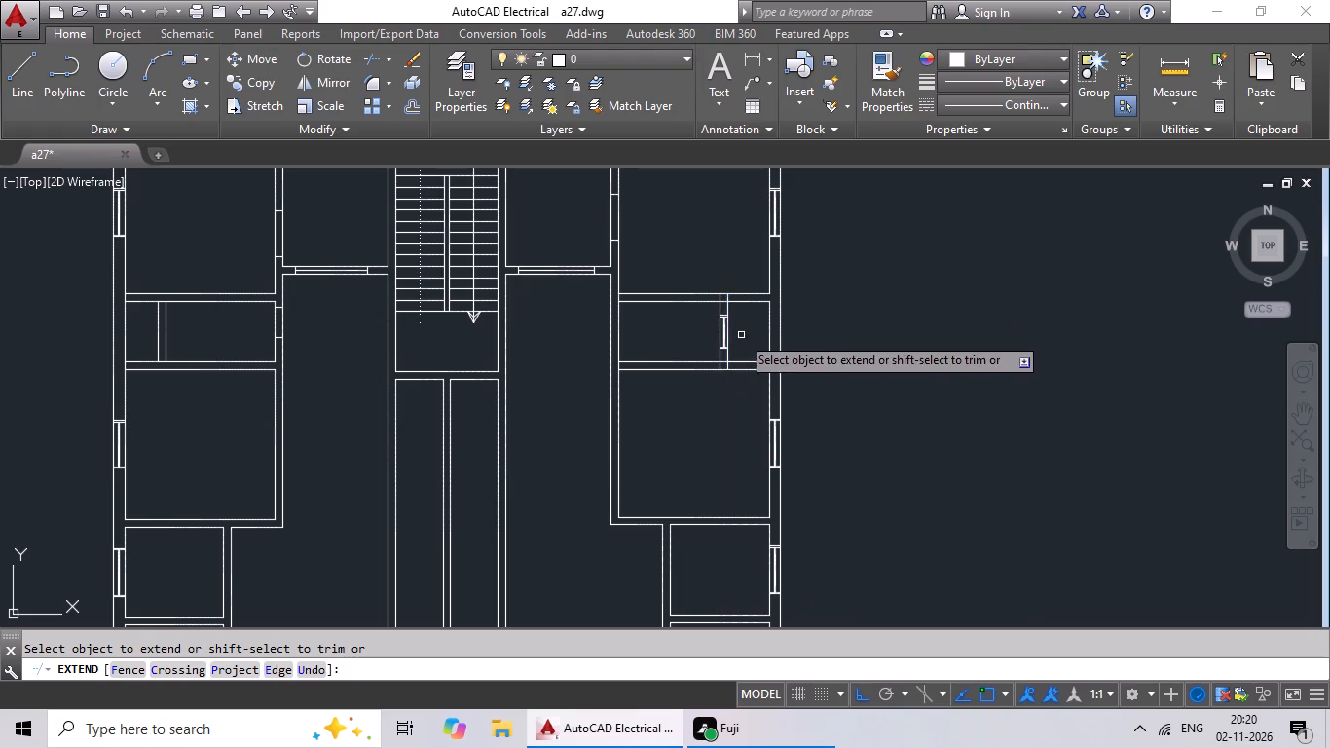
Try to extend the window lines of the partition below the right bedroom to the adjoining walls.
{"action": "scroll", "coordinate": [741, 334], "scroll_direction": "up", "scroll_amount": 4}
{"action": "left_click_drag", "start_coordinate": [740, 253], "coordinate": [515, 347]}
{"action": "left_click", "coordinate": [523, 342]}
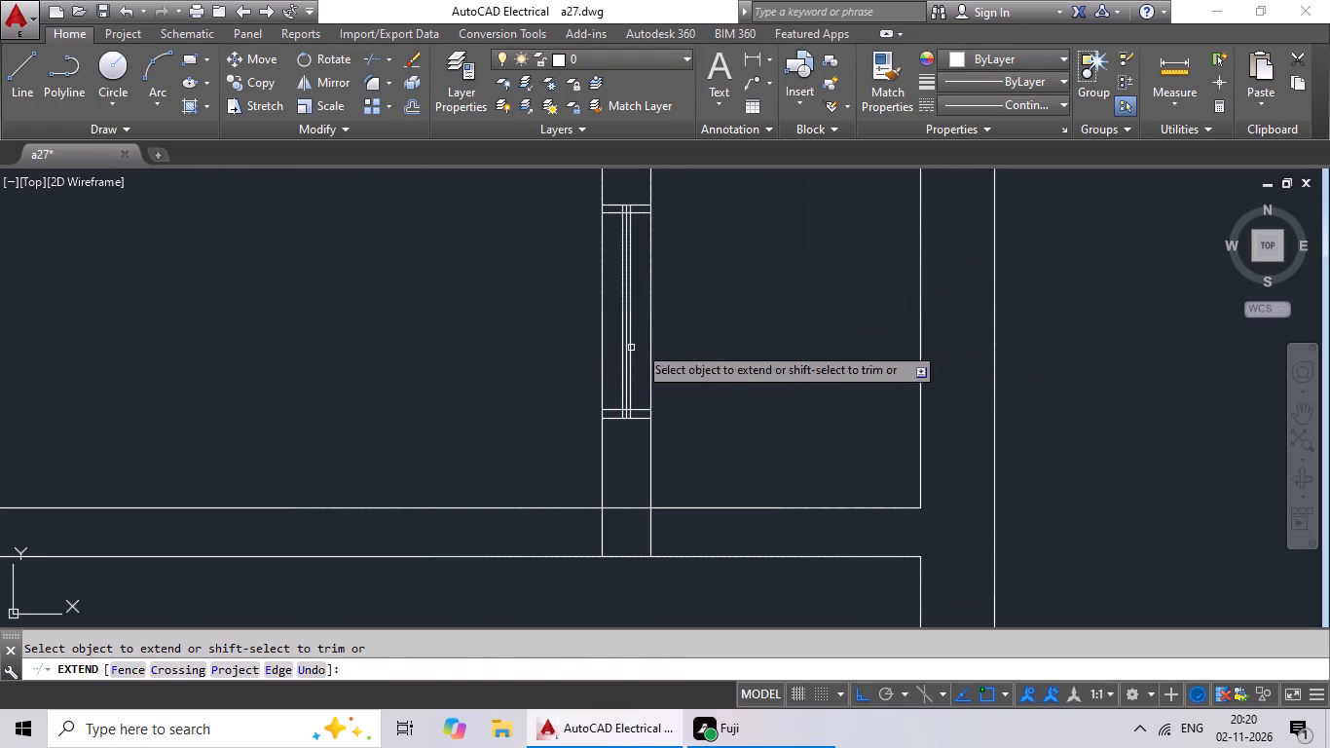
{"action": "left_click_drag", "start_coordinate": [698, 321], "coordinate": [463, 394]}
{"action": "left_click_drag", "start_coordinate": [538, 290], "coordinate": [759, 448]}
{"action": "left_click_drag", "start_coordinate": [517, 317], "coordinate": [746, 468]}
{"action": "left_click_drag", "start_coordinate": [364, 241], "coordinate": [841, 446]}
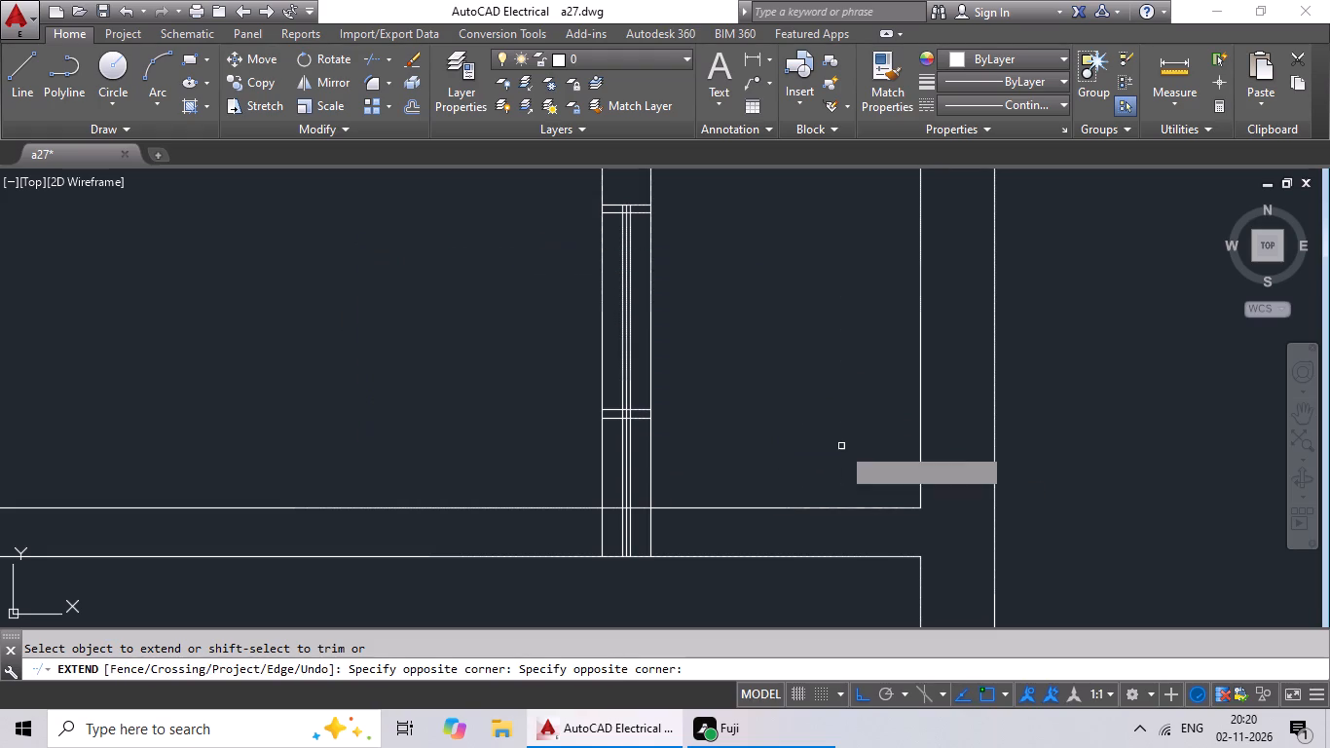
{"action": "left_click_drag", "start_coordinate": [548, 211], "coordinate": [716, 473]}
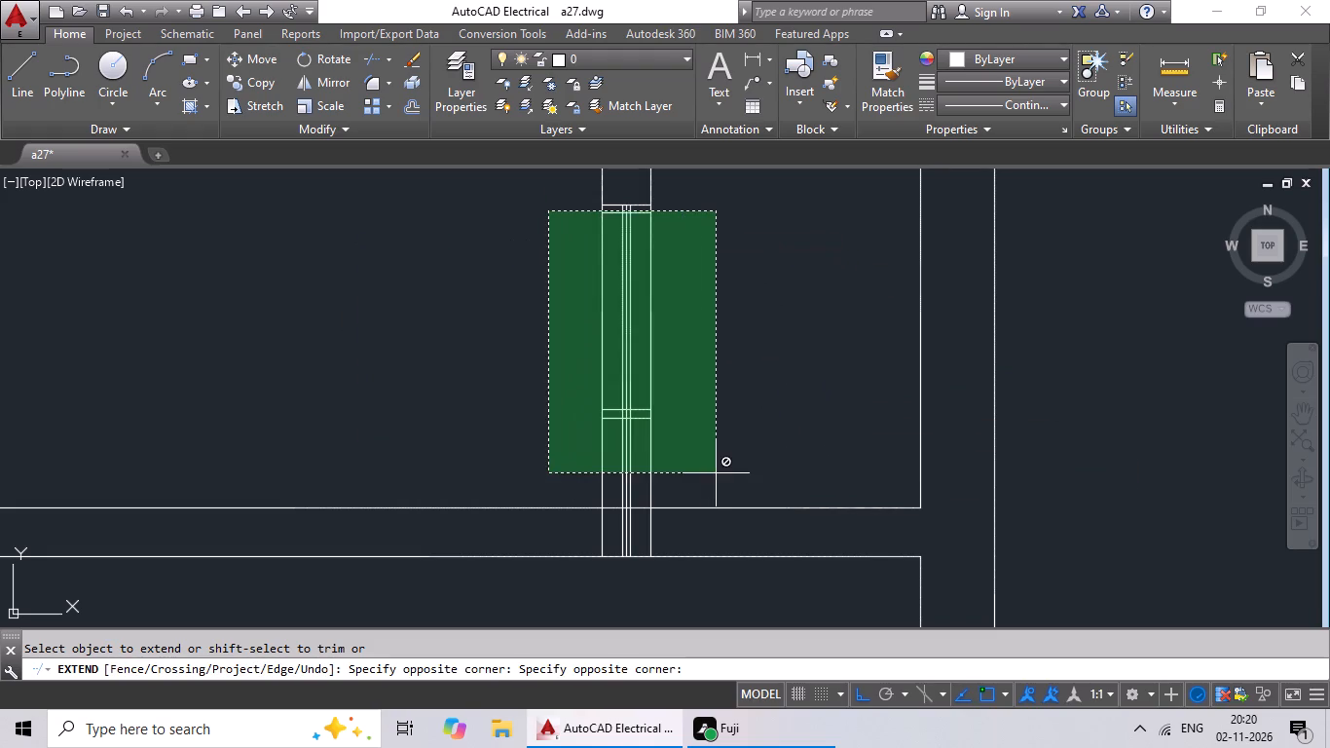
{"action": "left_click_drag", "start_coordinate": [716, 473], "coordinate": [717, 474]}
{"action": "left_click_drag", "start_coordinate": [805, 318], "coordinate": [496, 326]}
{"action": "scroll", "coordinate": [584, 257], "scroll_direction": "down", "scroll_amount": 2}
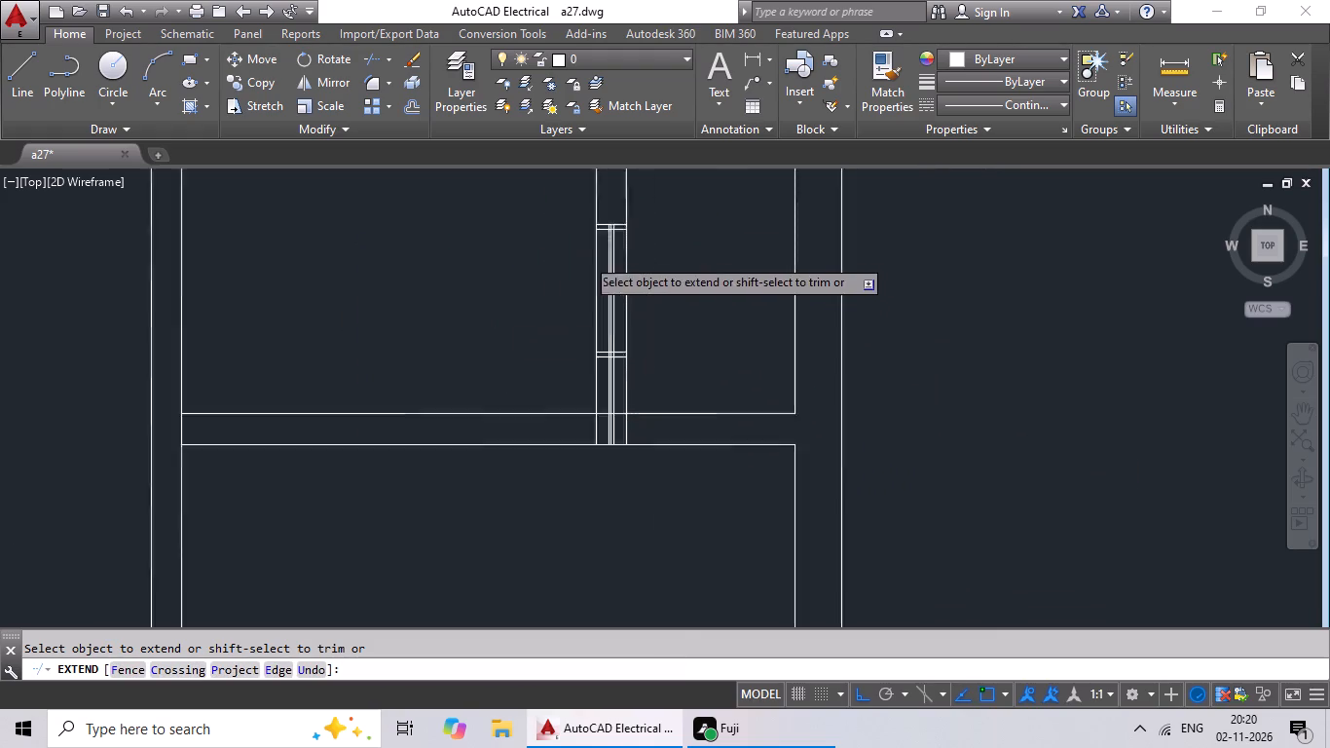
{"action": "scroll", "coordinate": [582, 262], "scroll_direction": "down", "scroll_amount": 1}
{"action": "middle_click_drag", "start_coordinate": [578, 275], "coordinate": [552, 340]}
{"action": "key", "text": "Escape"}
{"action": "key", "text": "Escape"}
Delete the old partition below the right bedroom, including its two wall lines, window lines and short end lines.
{"action": "left_click_drag", "start_coordinate": [547, 298], "coordinate": [545, 322]}
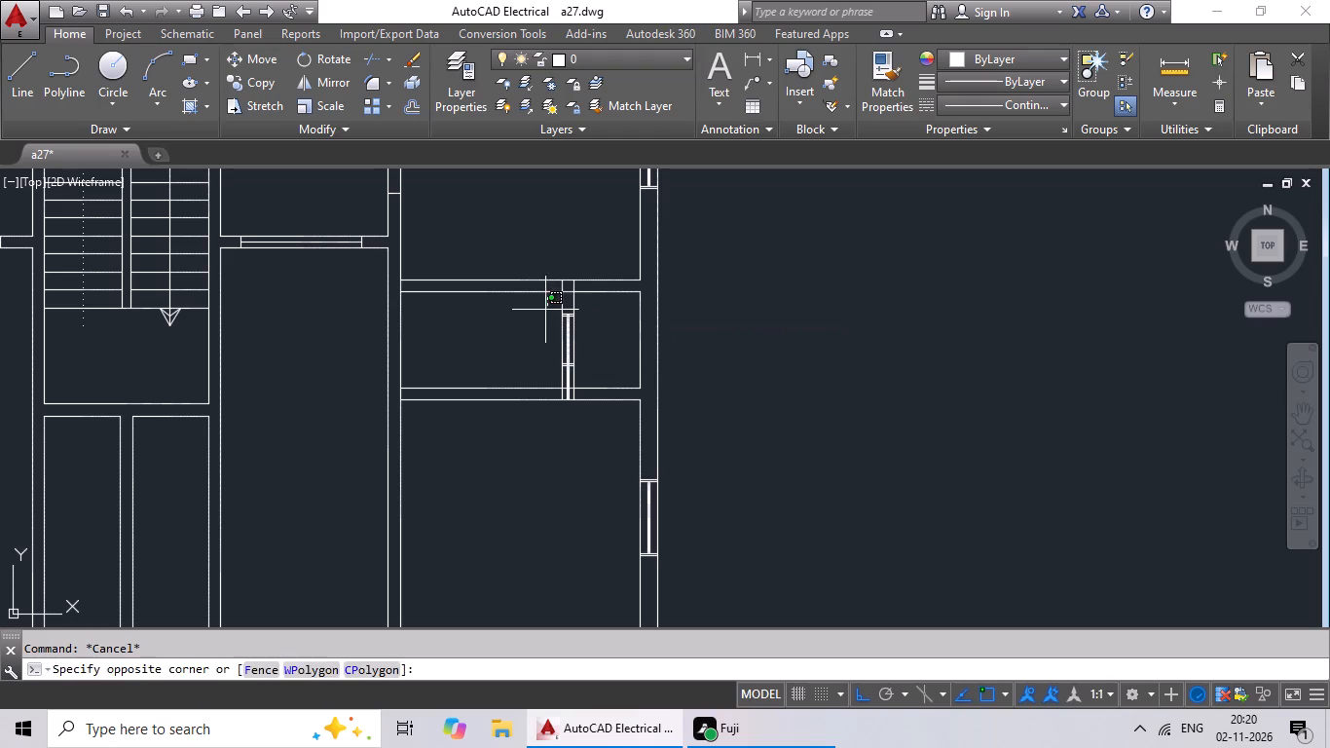
{"action": "left_click_drag", "start_coordinate": [545, 322], "coordinate": [617, 361]}
{"action": "key", "text": "Escape"}
{"action": "key", "text": "Escape"}
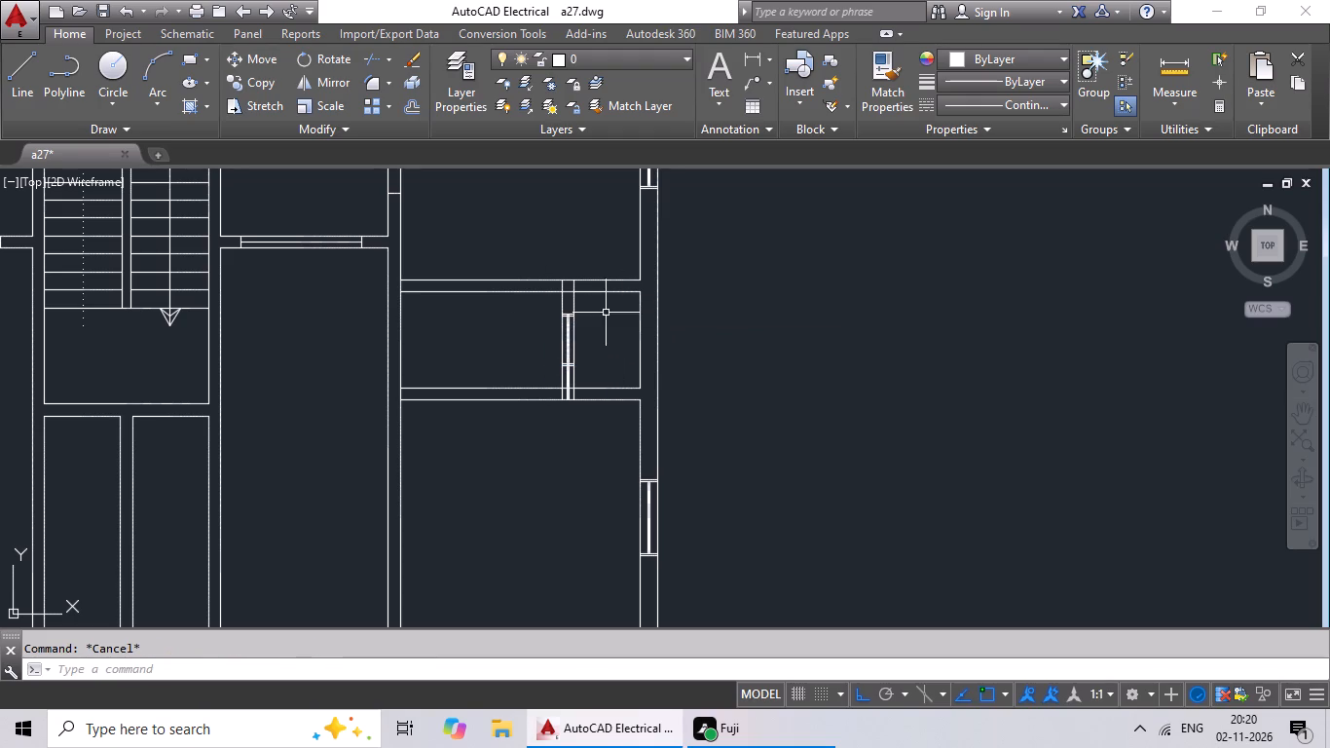
{"action": "left_click_drag", "start_coordinate": [527, 312], "coordinate": [581, 376]}
{"action": "left_click_drag", "start_coordinate": [632, 303], "coordinate": [507, 361]}
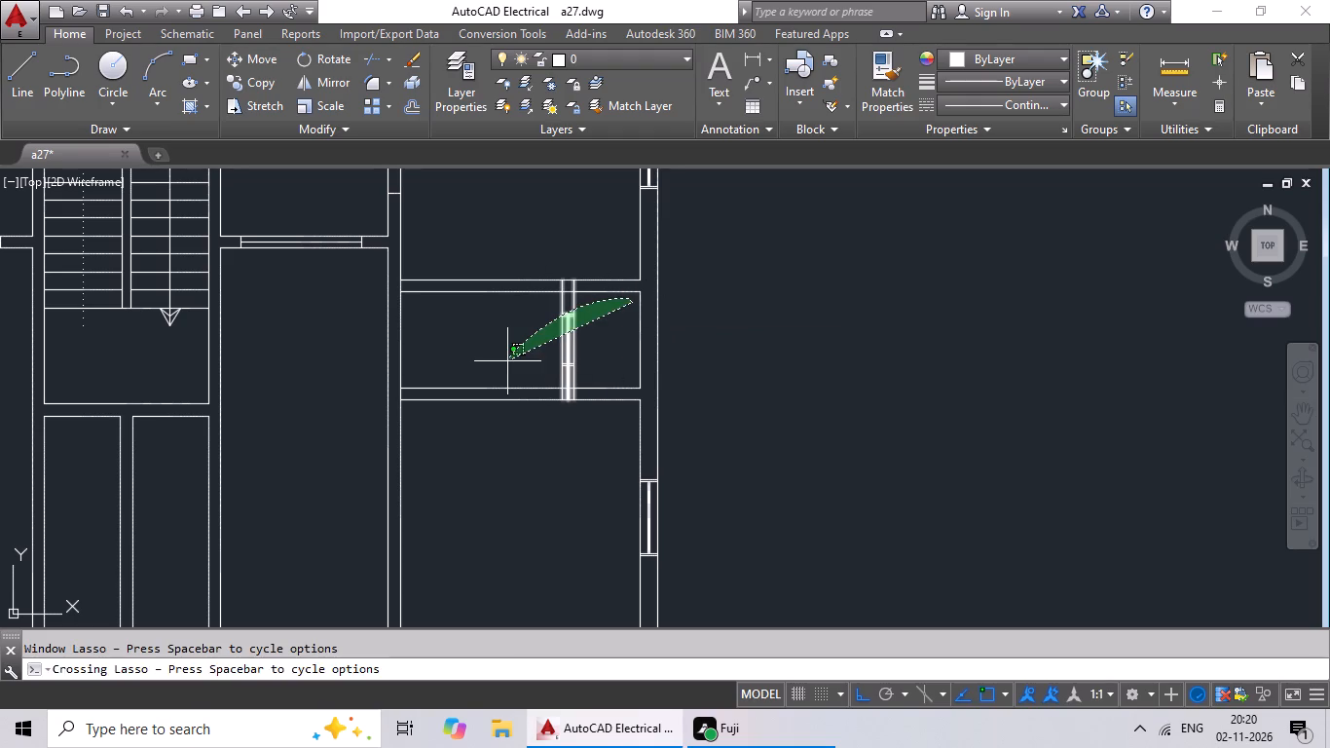
{"action": "left_click_drag", "start_coordinate": [507, 361], "coordinate": [509, 366]}
{"action": "left_click_drag", "start_coordinate": [516, 314], "coordinate": [589, 399]}
{"action": "key", "text": "Escape"}
{"action": "key", "text": "Escape"}
{"action": "scroll", "coordinate": [590, 341], "scroll_direction": "up", "scroll_amount": 2}
{"action": "key", "text": "Escape"}
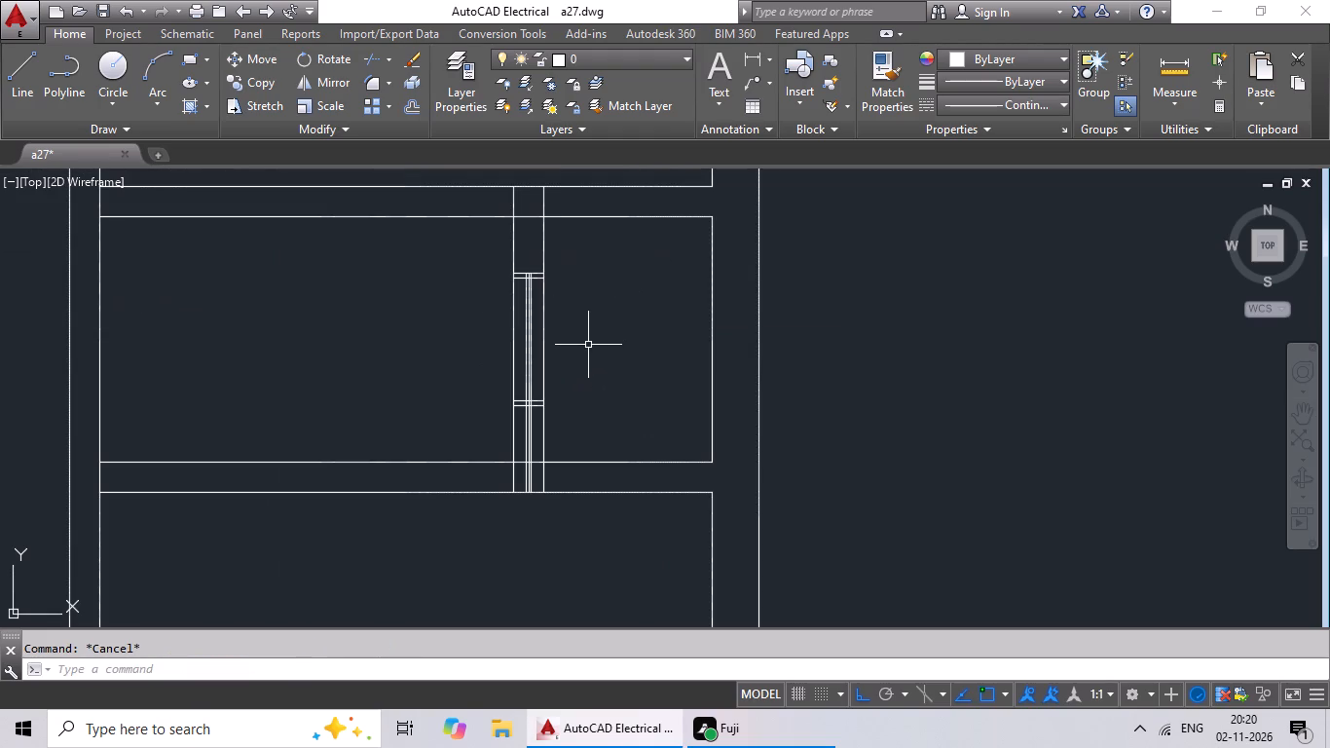
{"action": "left_click_drag", "start_coordinate": [403, 265], "coordinate": [524, 361]}
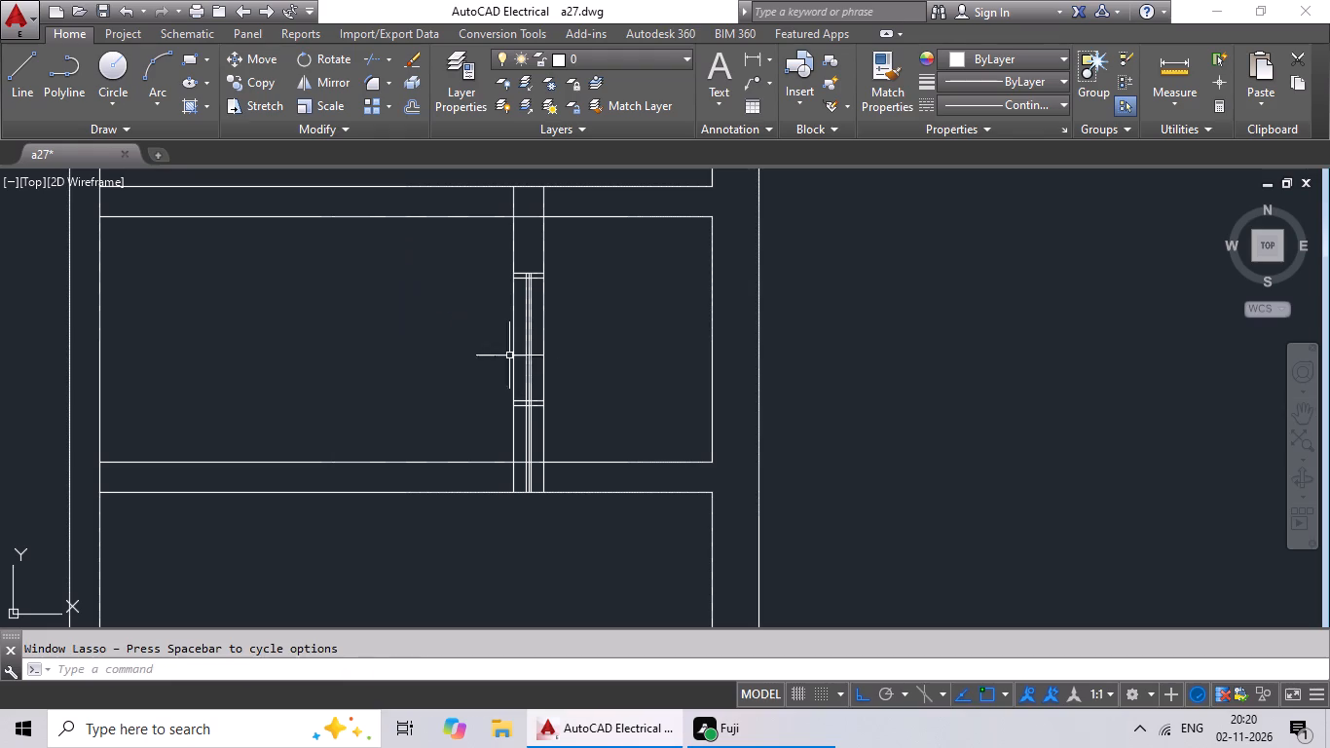
{"action": "left_click_drag", "start_coordinate": [441, 301], "coordinate": [477, 333]}
{"action": "left_click_drag", "start_coordinate": [447, 258], "coordinate": [488, 382]}
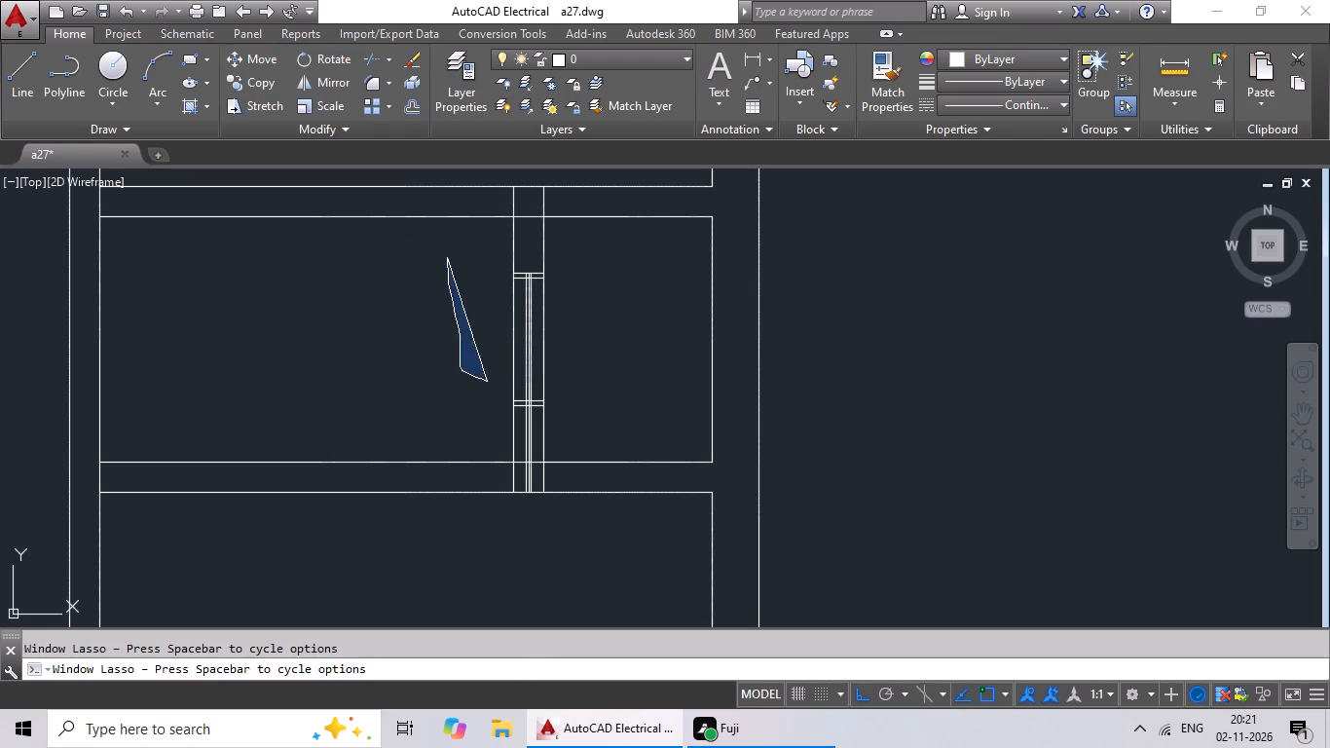
{"action": "left_click_drag", "start_coordinate": [614, 300], "coordinate": [442, 384]}
{"action": "key", "text": "Delete"}
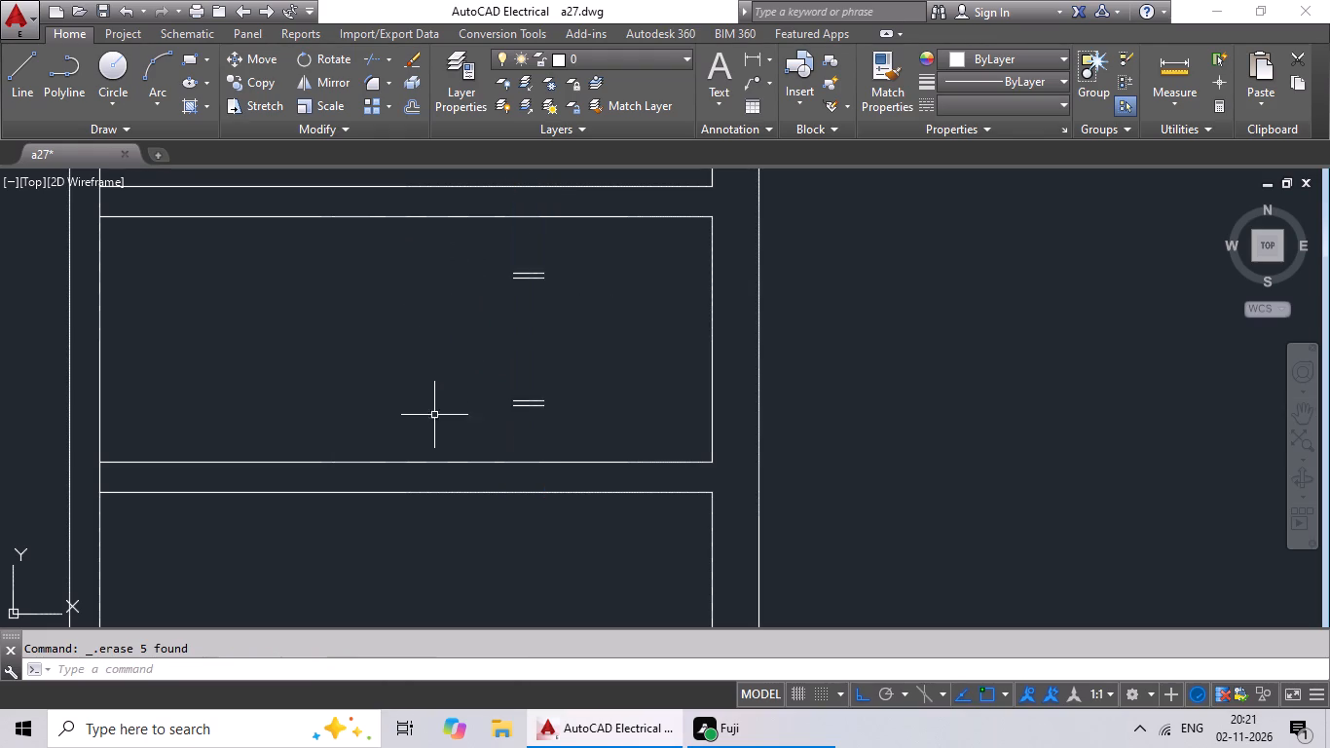
{"action": "scroll", "coordinate": [442, 417], "scroll_direction": "down", "scroll_amount": 1}
{"action": "scroll", "coordinate": [503, 349], "scroll_direction": "up", "scroll_amount": 1}
{"action": "left_click_drag", "start_coordinate": [536, 309], "coordinate": [515, 467]}
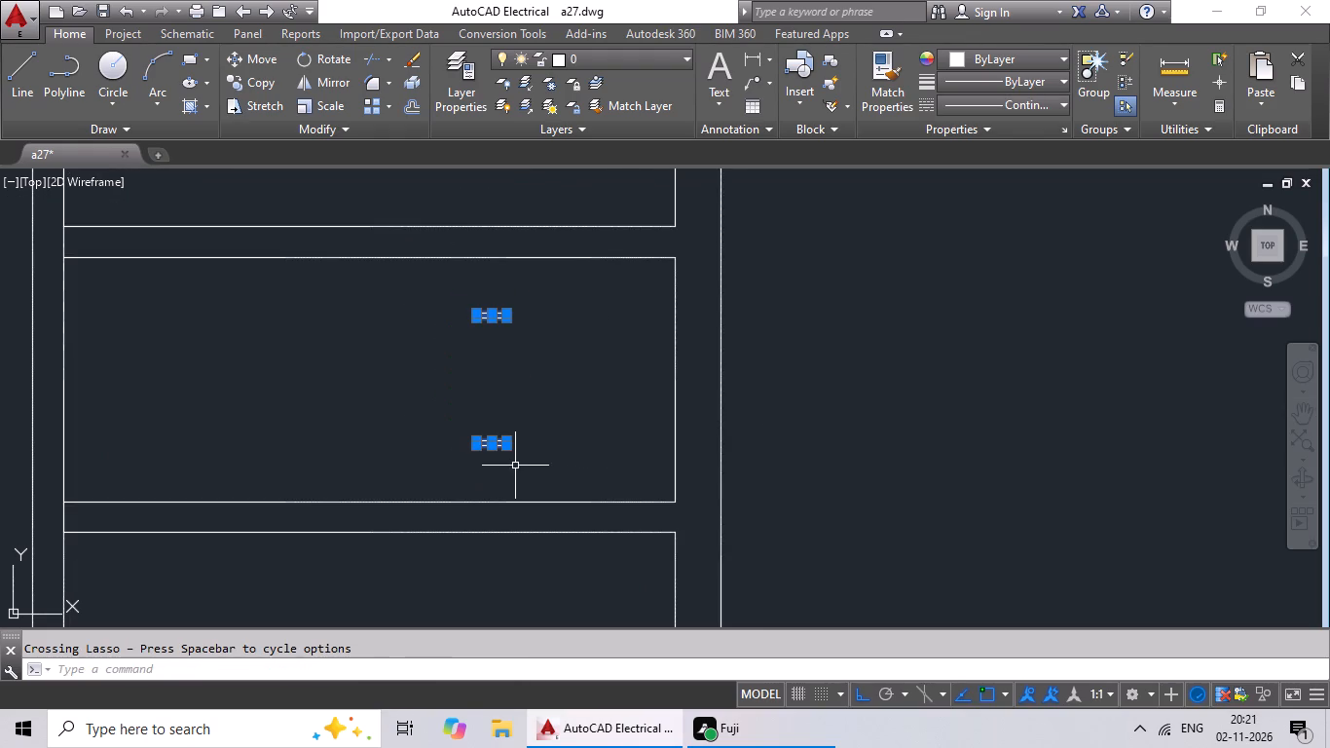
{"action": "key", "text": "Delete"}
Offset the inner, stair-side wall line of the room below the right bedroom 7'3" into the room.
{"action": "scroll", "coordinate": [548, 449], "scroll_direction": "down", "scroll_amount": 3}
{"action": "middle_click_drag", "start_coordinate": [542, 447], "coordinate": [627, 443]}
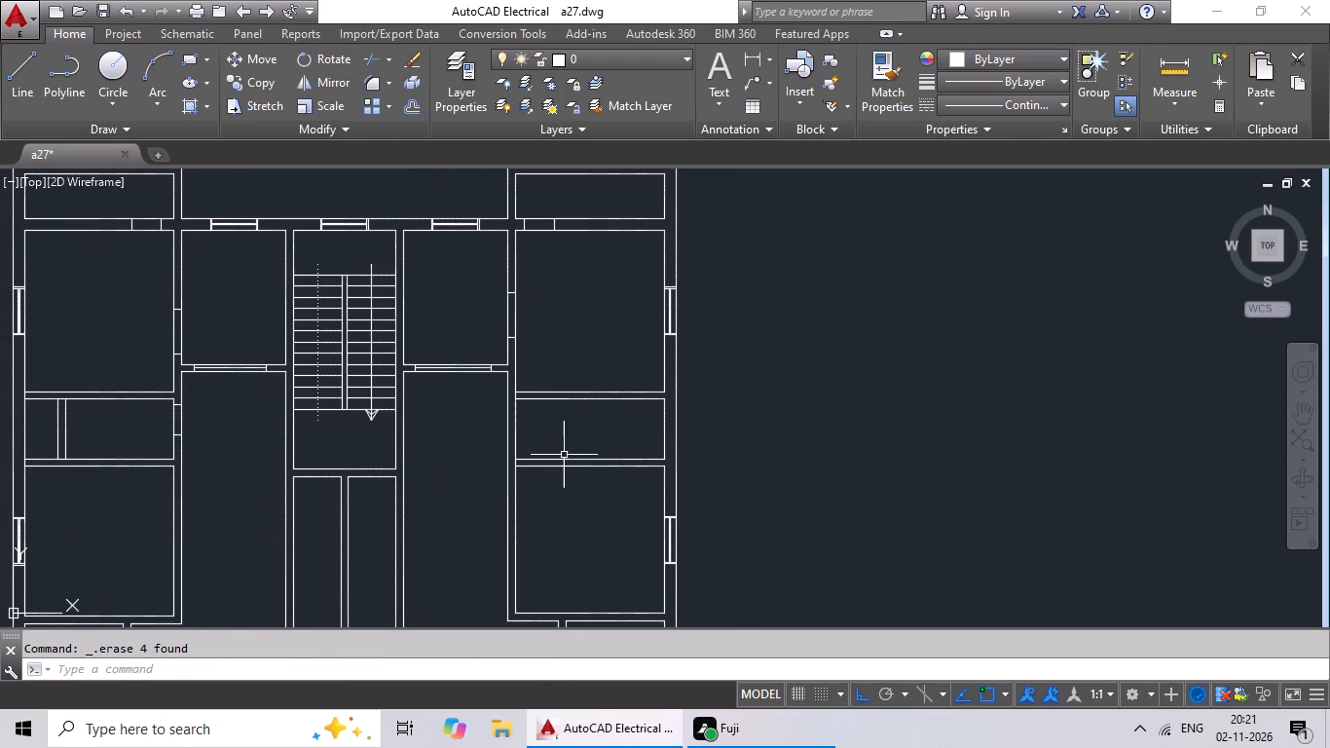
{"action": "key", "text": "Escape"}
{"action": "key", "text": "Escape"}
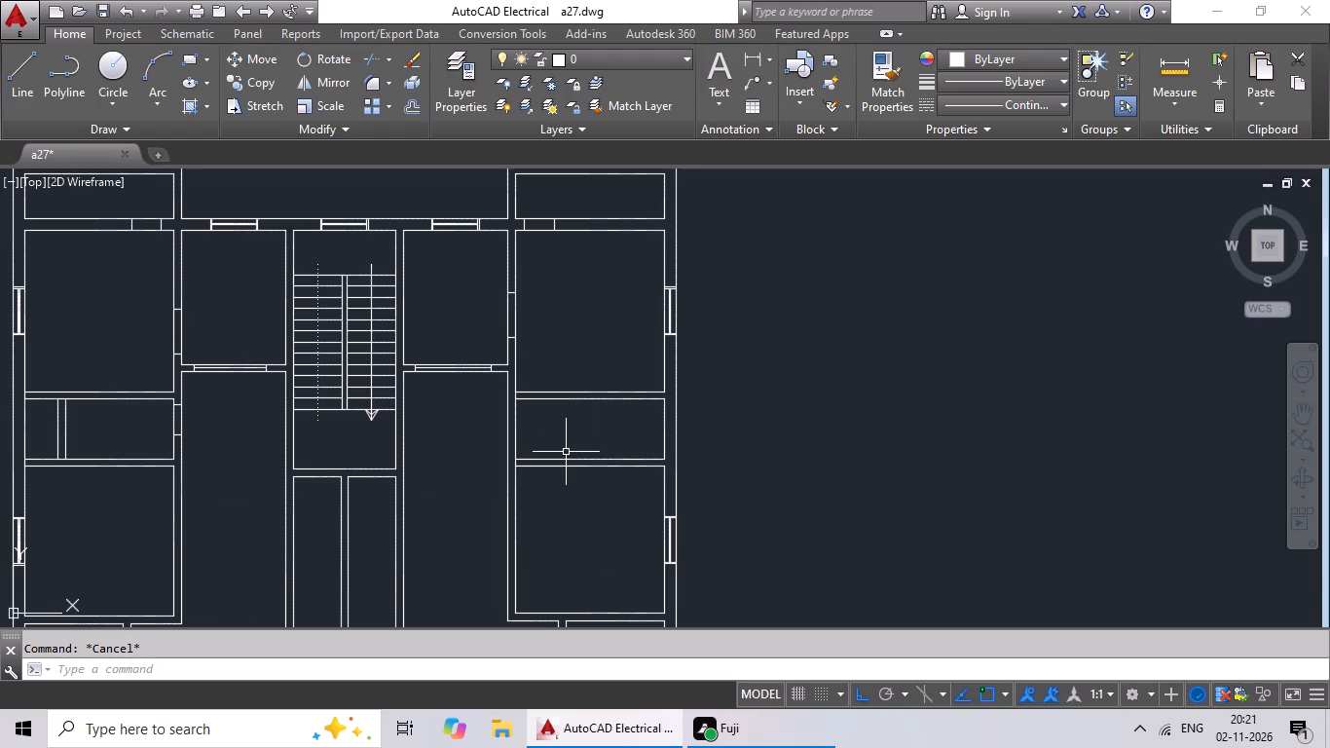
{"action": "key", "text": "Escape"}
{"action": "key", "text": "Escape"}
{"action": "key", "text": "Escape"}
{"action": "key", "text": "o"}
{"action": "key", "text": "Return"}
{"action": "type", "text": "7'3"}
{"action": "key", "text": "shift+quotedbl"}
{"action": "key", "text": "Return"}
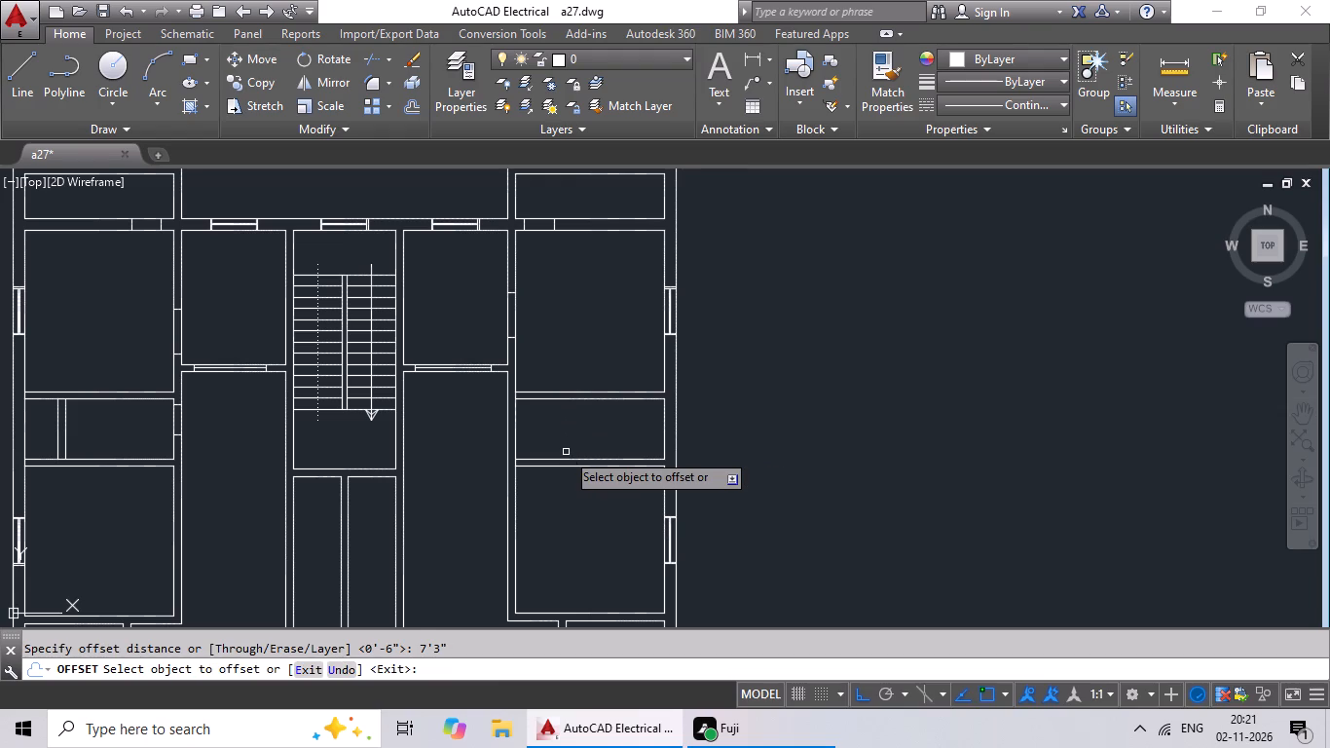
{"action": "left_click_drag", "start_coordinate": [516, 423], "coordinate": [533, 427]}
{"action": "left_click", "coordinate": [615, 439]}
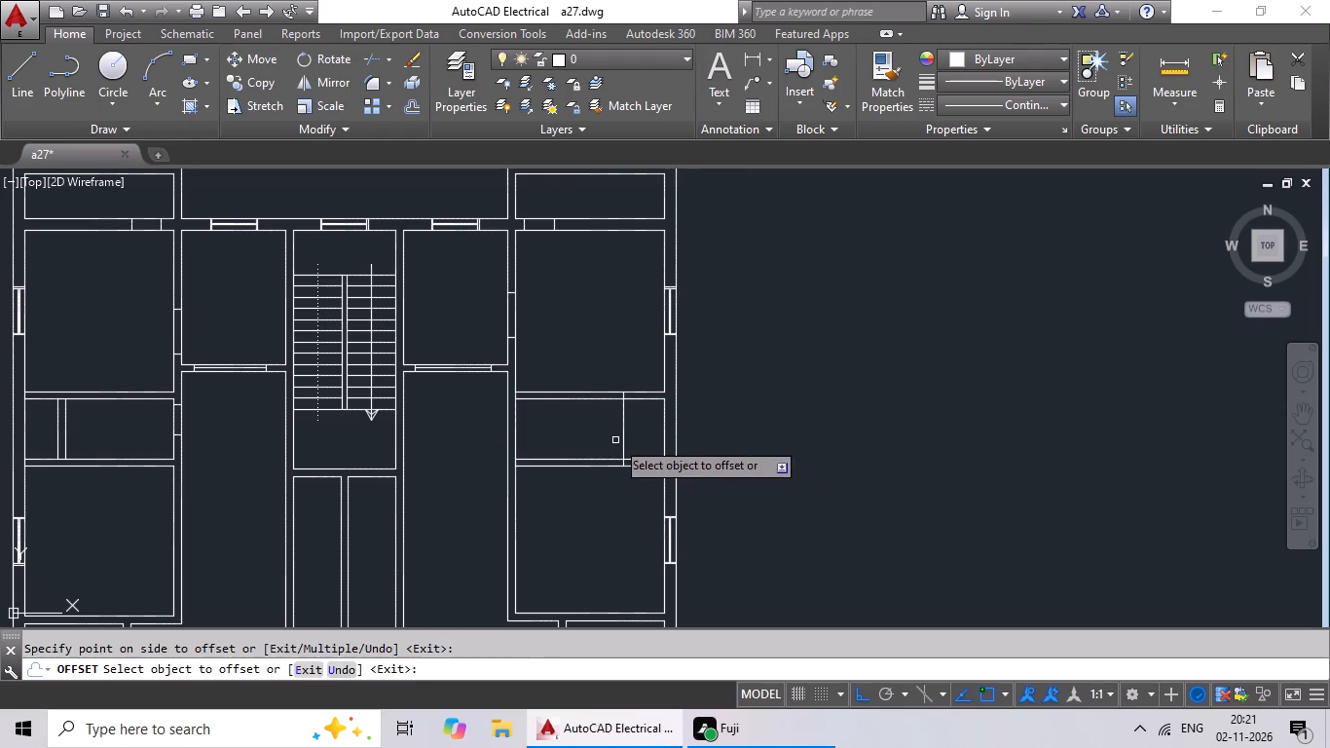
{"action": "key", "text": "Escape"}
{"action": "key", "text": "Escape"}
{"action": "key", "text": "Escape"}
{"action": "key", "text": "Escape"}
Offset the new partition line below the right bedroom 6" toward the outer wall.
{"action": "key", "text": "o"}
{"action": "key", "text": "Return"}
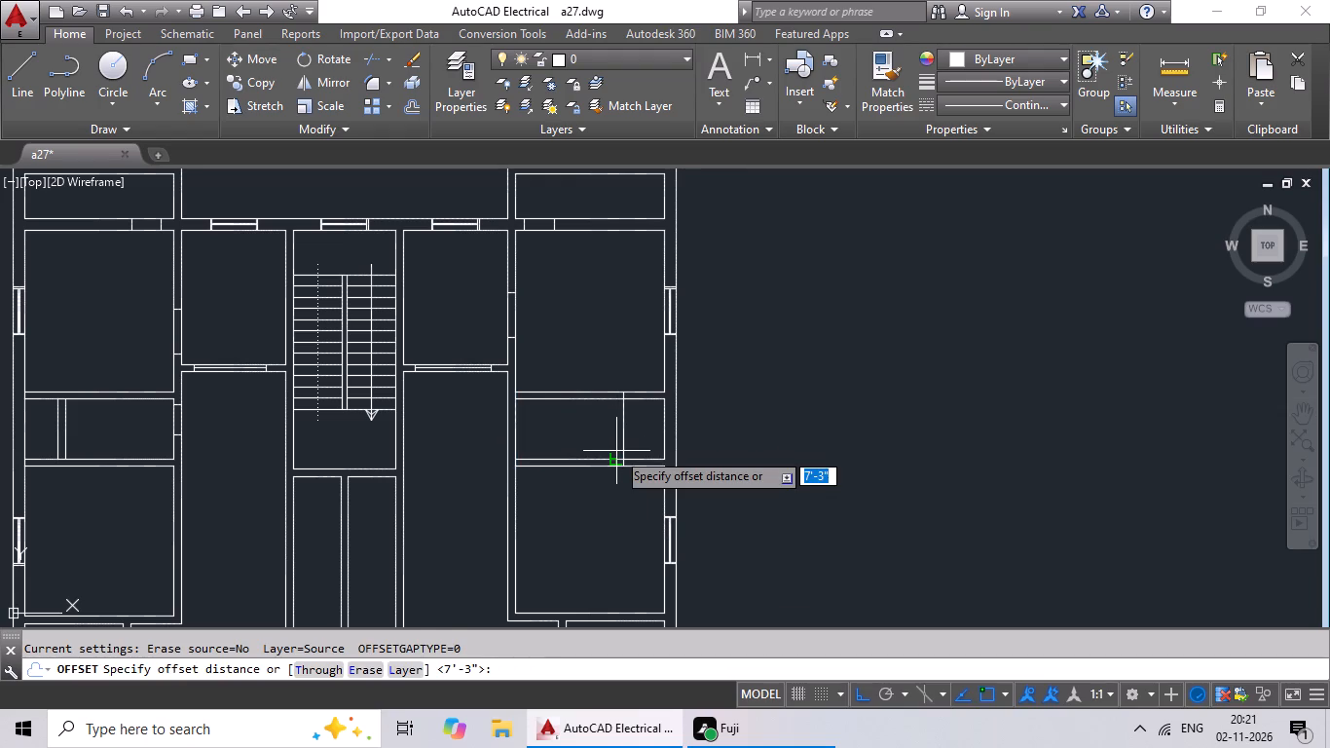
{"action": "type", "text": "6\""}
{"action": "key", "text": "Return"}
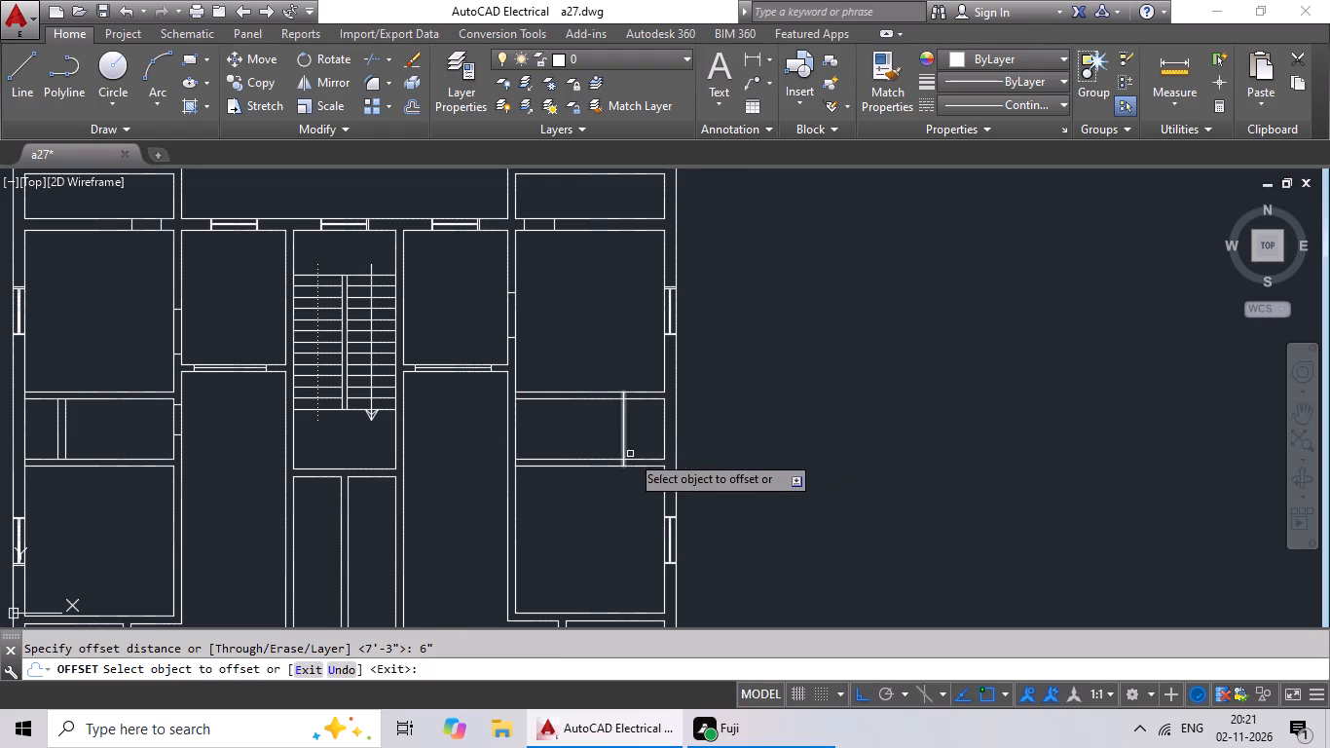
{"action": "scroll", "coordinate": [619, 409], "scroll_direction": "up", "scroll_amount": 4}
{"action": "left_click_drag", "start_coordinate": [630, 420], "coordinate": [650, 421]}
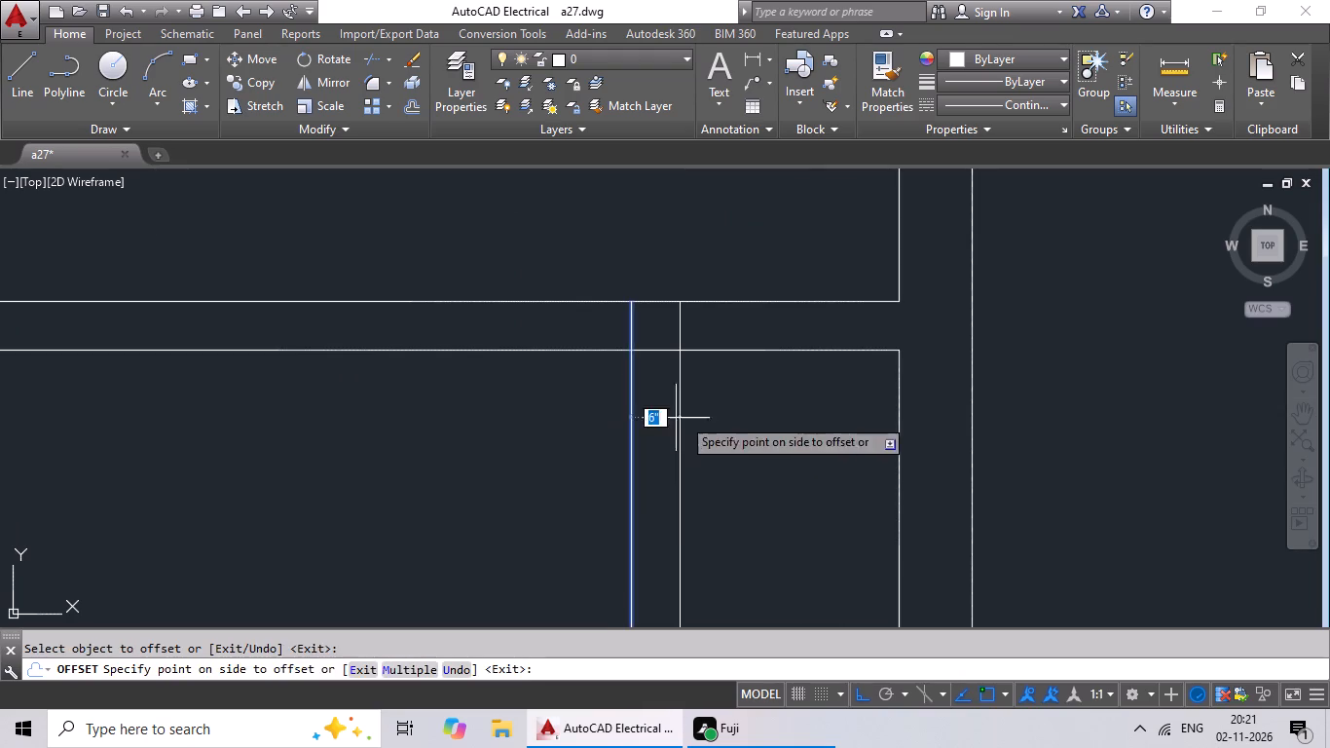
{"action": "left_click", "coordinate": [685, 416]}
{"action": "scroll", "coordinate": [689, 415], "scroll_direction": "down", "scroll_amount": 5}
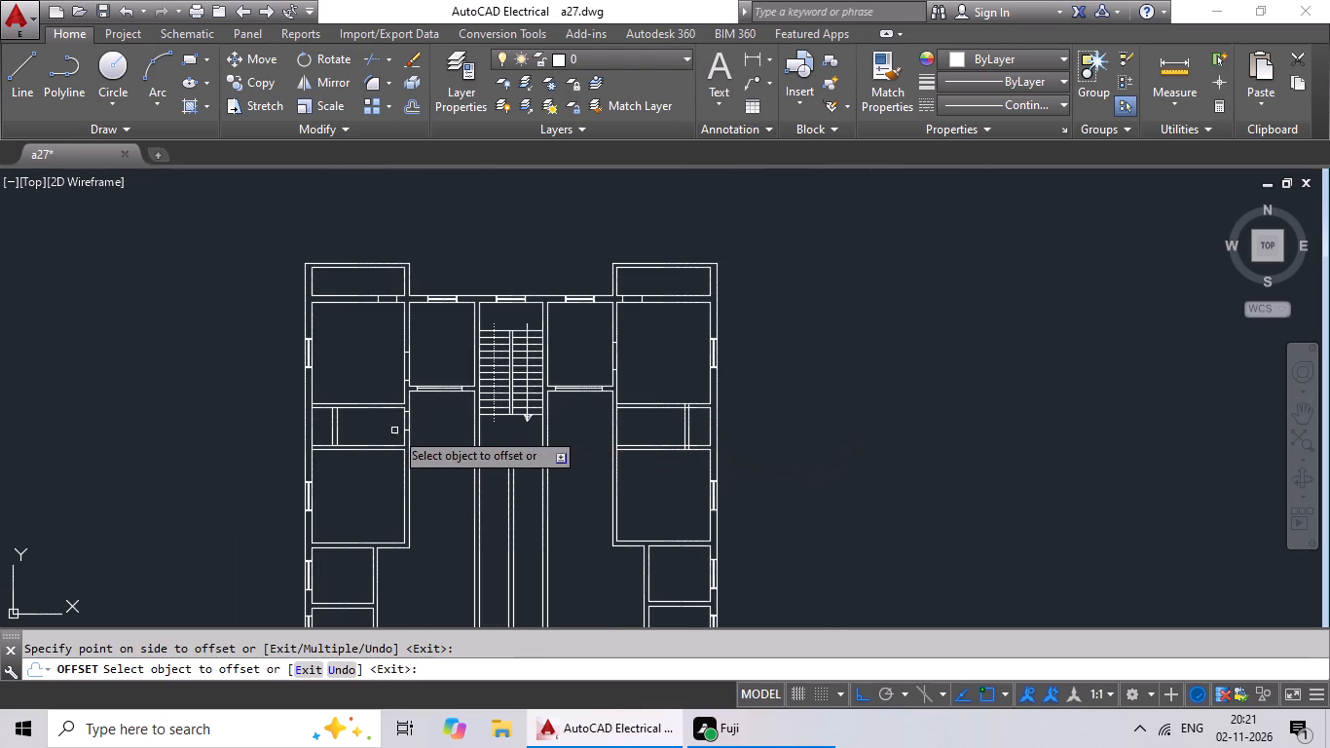
{"action": "key", "text": "Escape"}
{"action": "key", "text": "Escape"}
Extend both lines of the partition below the left bedroom through the walls above and below it.
{"action": "key", "text": "e"}
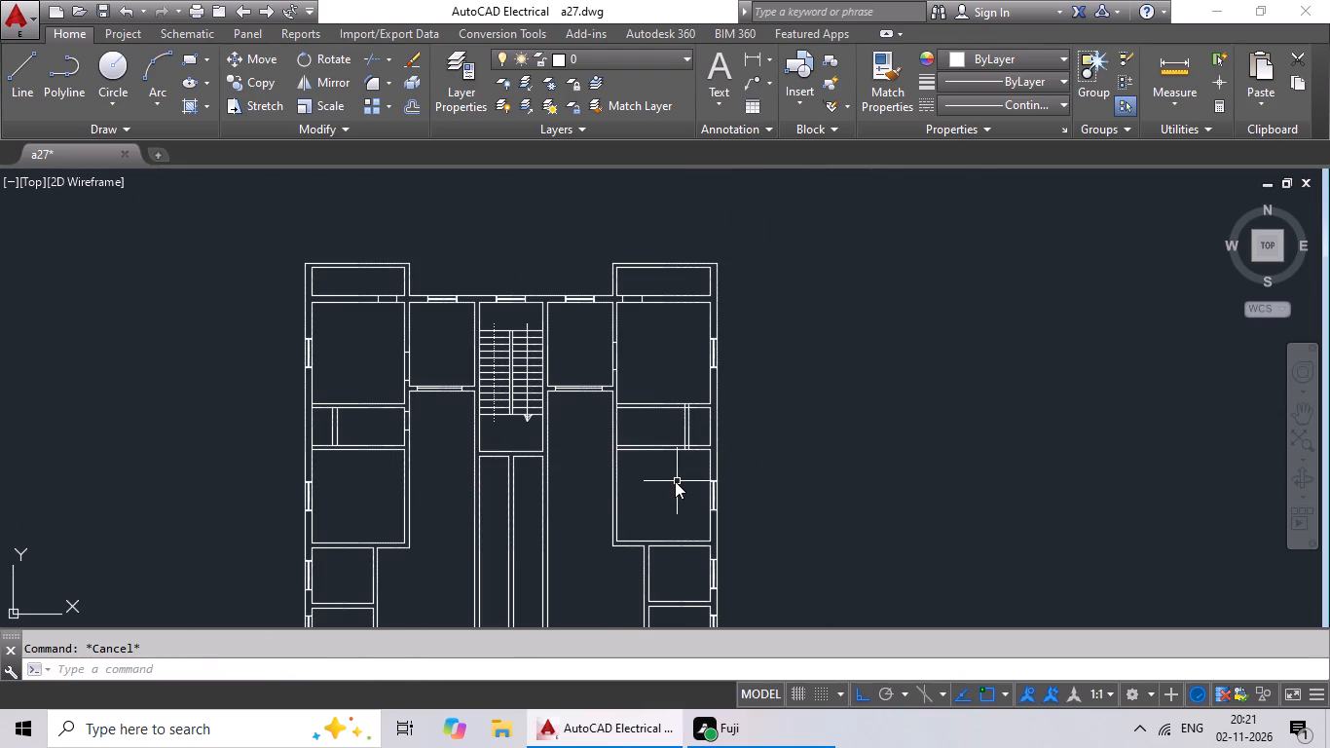
{"action": "type", "text": "x"}
{"action": "key", "text": "space"}
{"action": "key", "text": "space"}
{"action": "scroll", "coordinate": [329, 422], "scroll_direction": "up", "scroll_amount": 2}
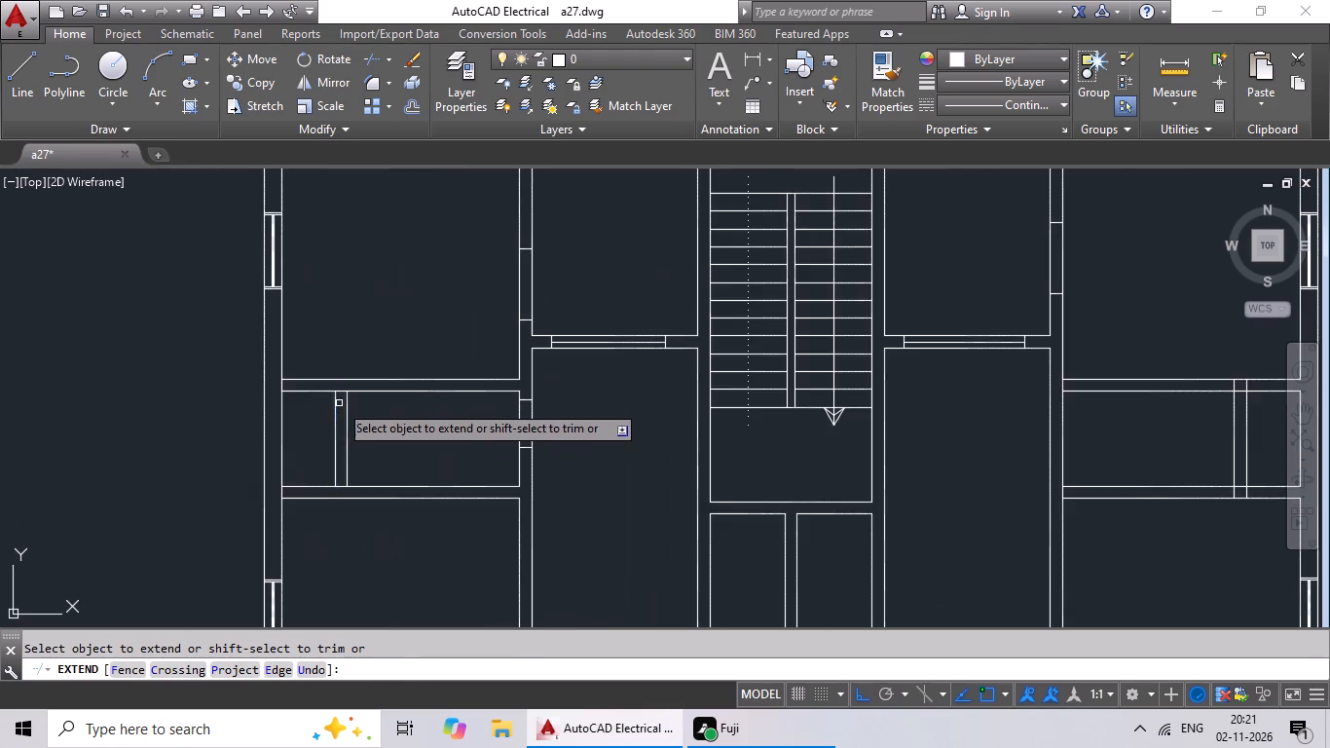
{"action": "scroll", "coordinate": [339, 403], "scroll_direction": "up", "scroll_amount": 2}
{"action": "left_click", "coordinate": [325, 409]}
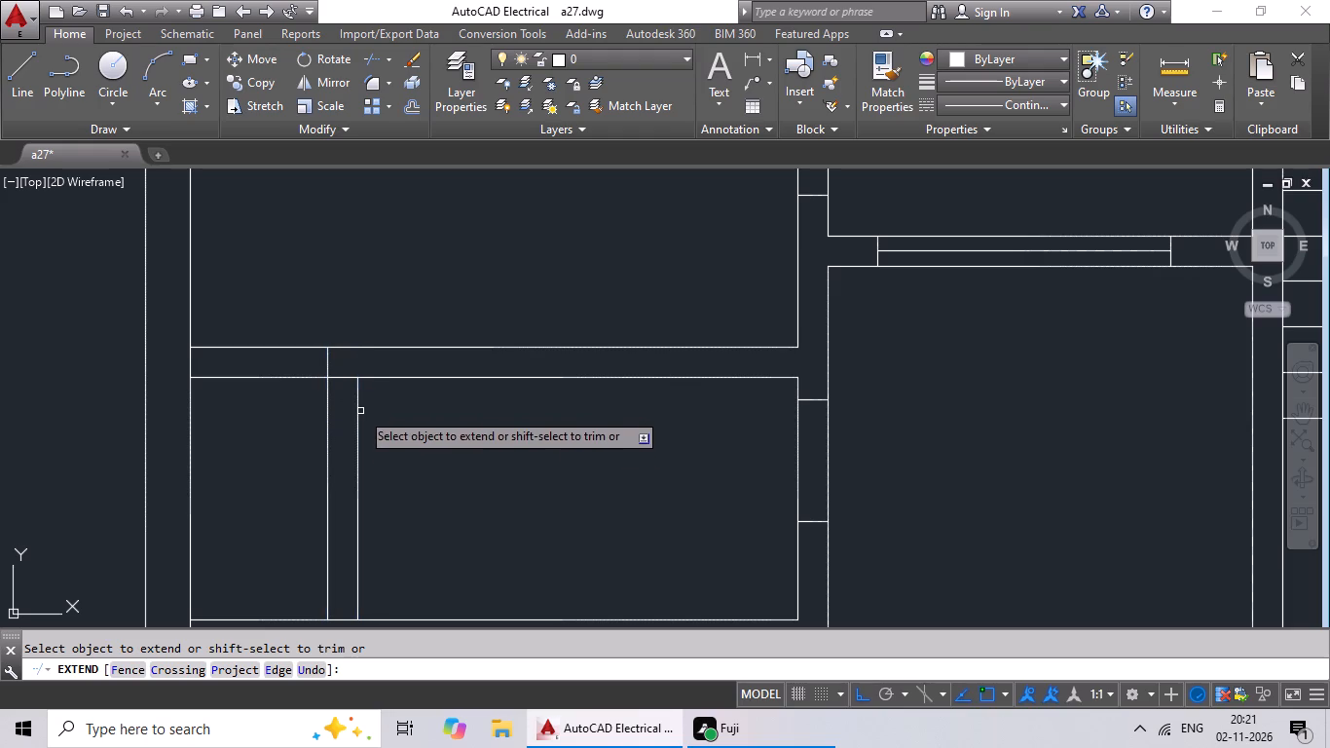
{"action": "left_click", "coordinate": [355, 414]}
{"action": "scroll", "coordinate": [374, 493], "scroll_direction": "down", "scroll_amount": 1}
{"action": "middle_click_drag", "start_coordinate": [388, 479], "coordinate": [396, 467]}
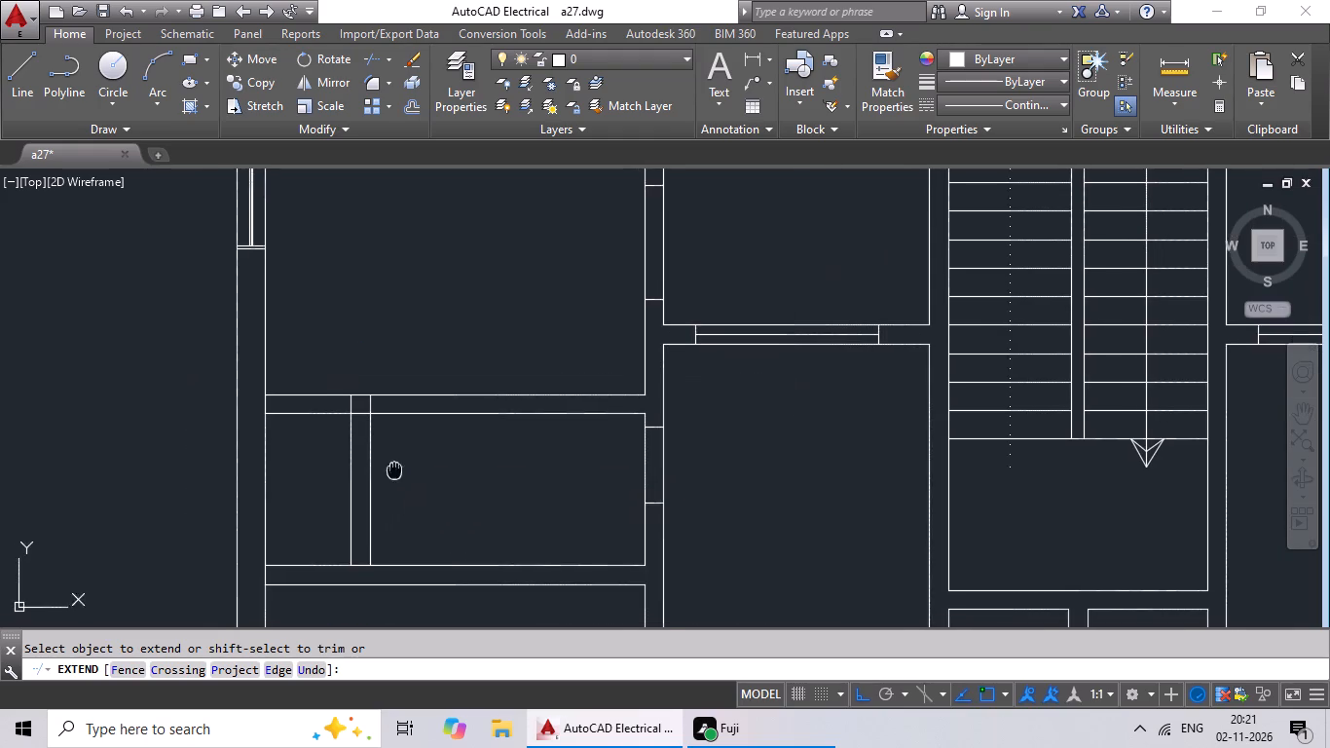
{"action": "middle_click_drag", "start_coordinate": [396, 467], "coordinate": [399, 449]}
{"action": "left_click", "coordinate": [375, 521]}
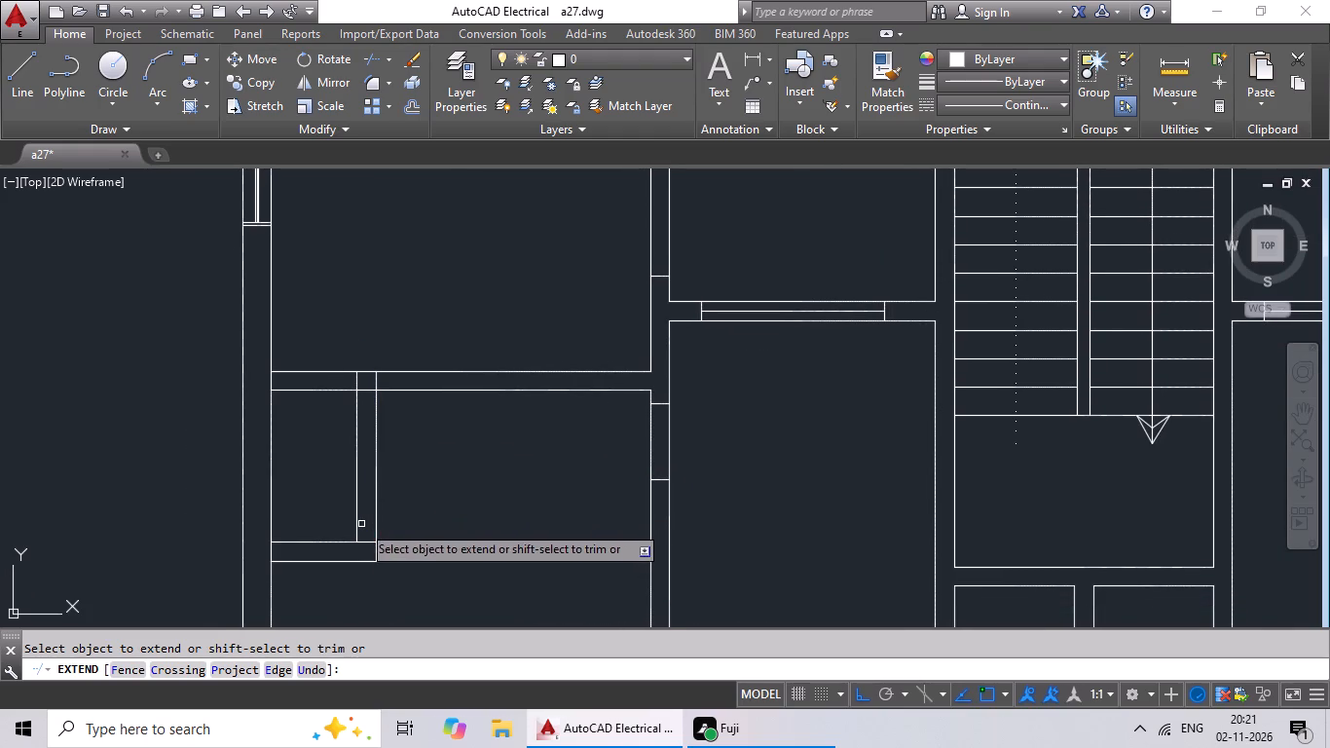
{"action": "left_click_drag", "start_coordinate": [355, 524], "coordinate": [364, 524]}
{"action": "scroll", "coordinate": [434, 486], "scroll_direction": "down", "scroll_amount": 2}
{"action": "middle_click_drag", "start_coordinate": [463, 488], "coordinate": [470, 508]}
{"action": "key", "text": "Escape"}
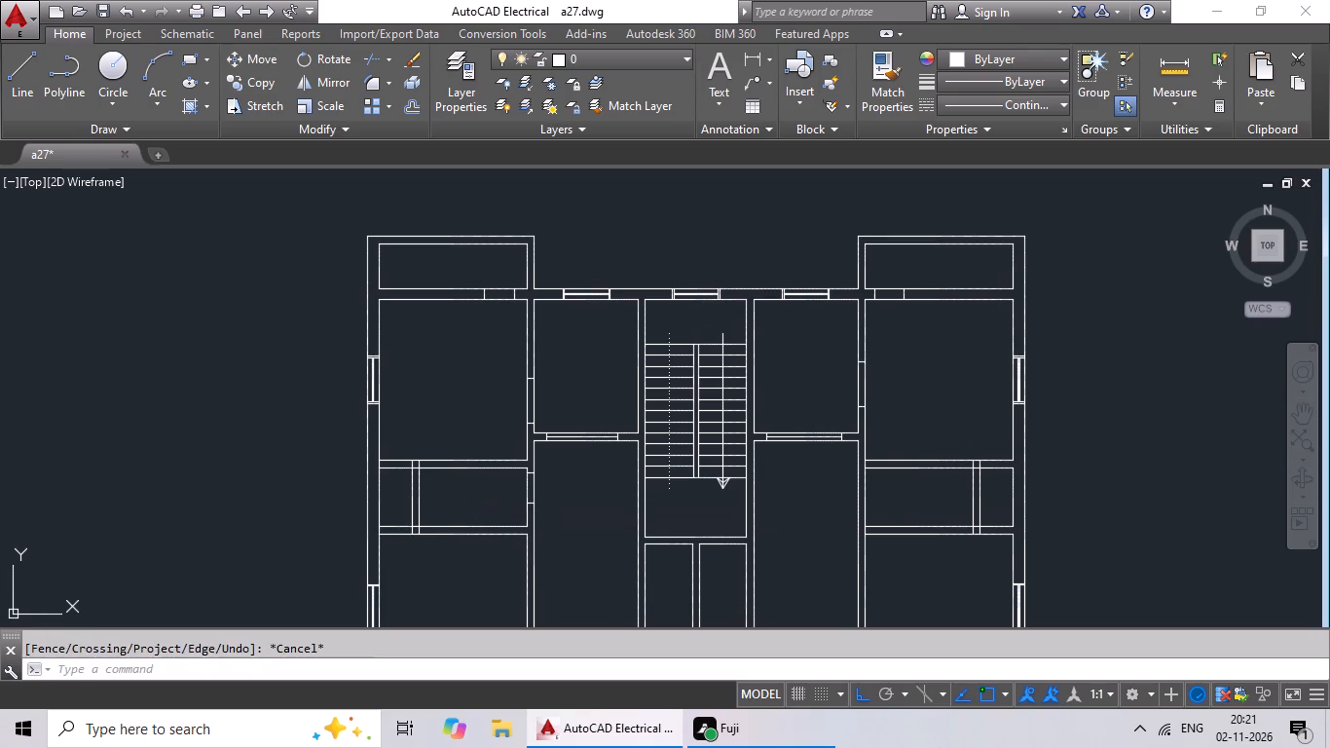
{"action": "key", "text": "Escape"}
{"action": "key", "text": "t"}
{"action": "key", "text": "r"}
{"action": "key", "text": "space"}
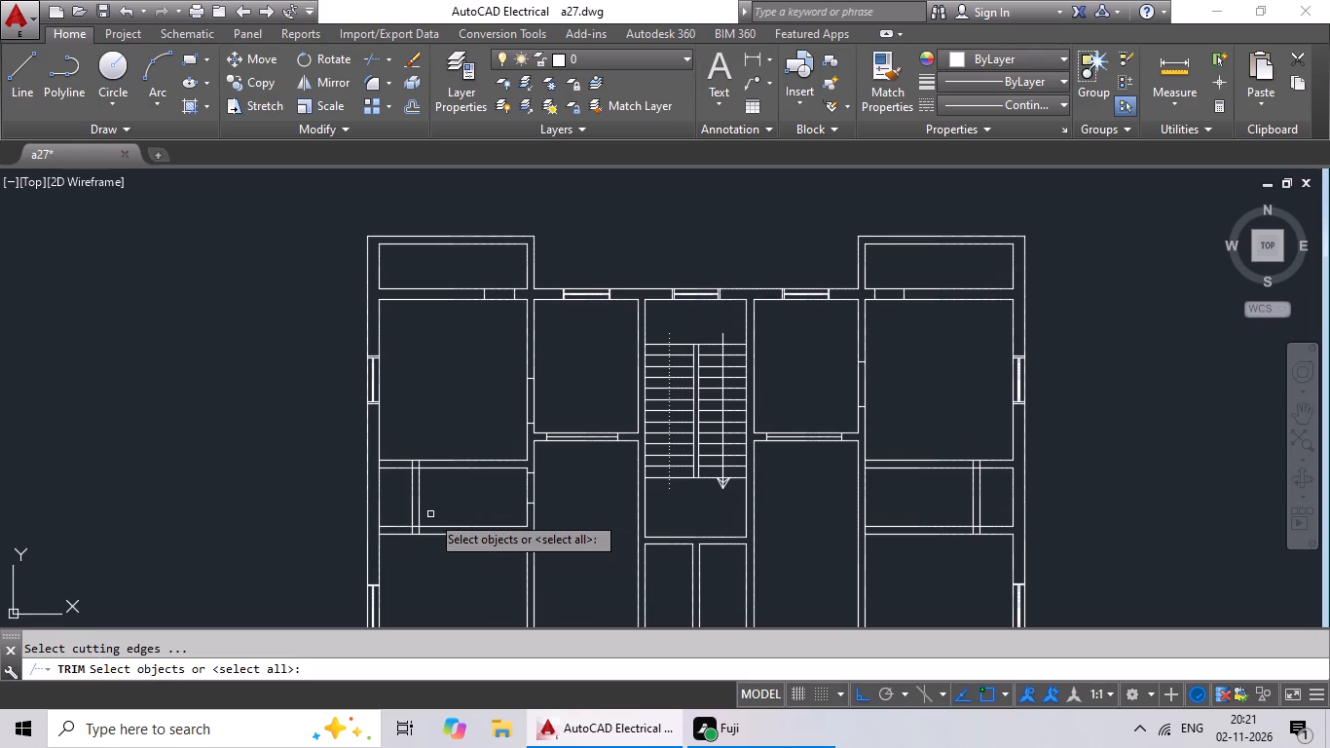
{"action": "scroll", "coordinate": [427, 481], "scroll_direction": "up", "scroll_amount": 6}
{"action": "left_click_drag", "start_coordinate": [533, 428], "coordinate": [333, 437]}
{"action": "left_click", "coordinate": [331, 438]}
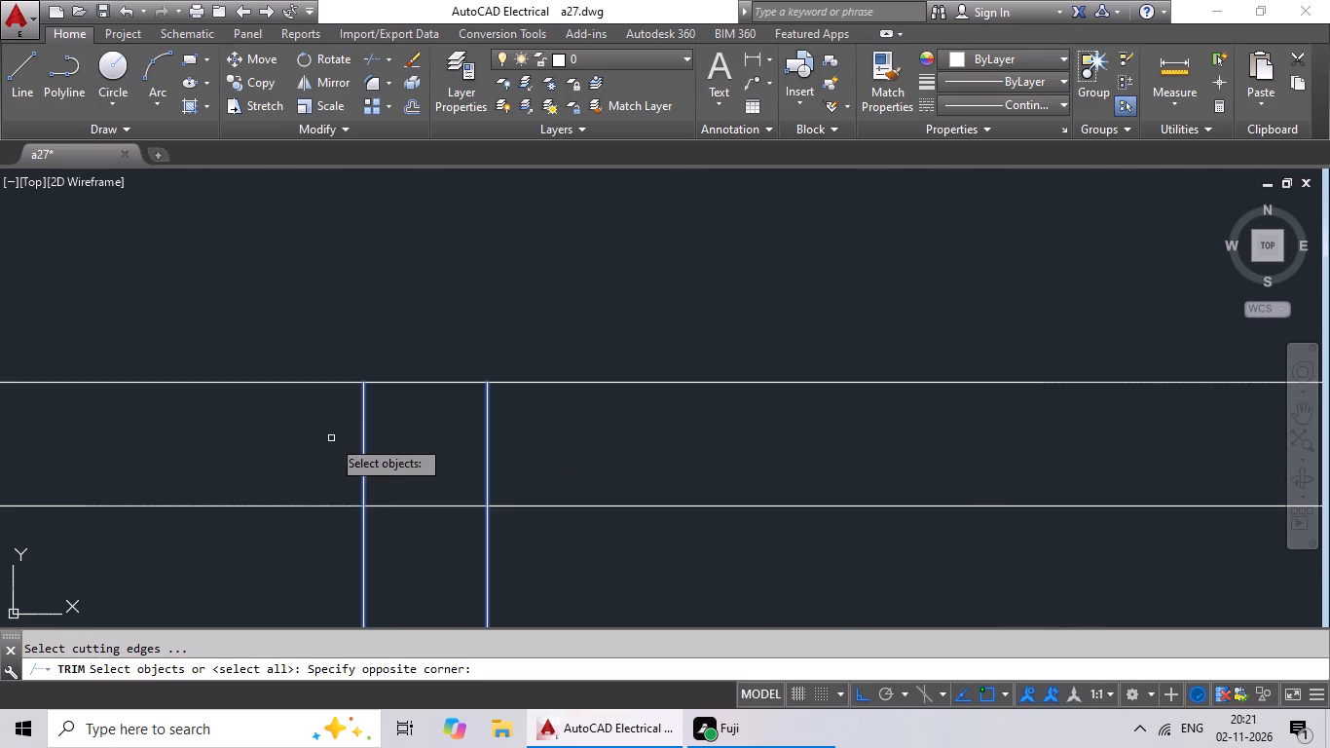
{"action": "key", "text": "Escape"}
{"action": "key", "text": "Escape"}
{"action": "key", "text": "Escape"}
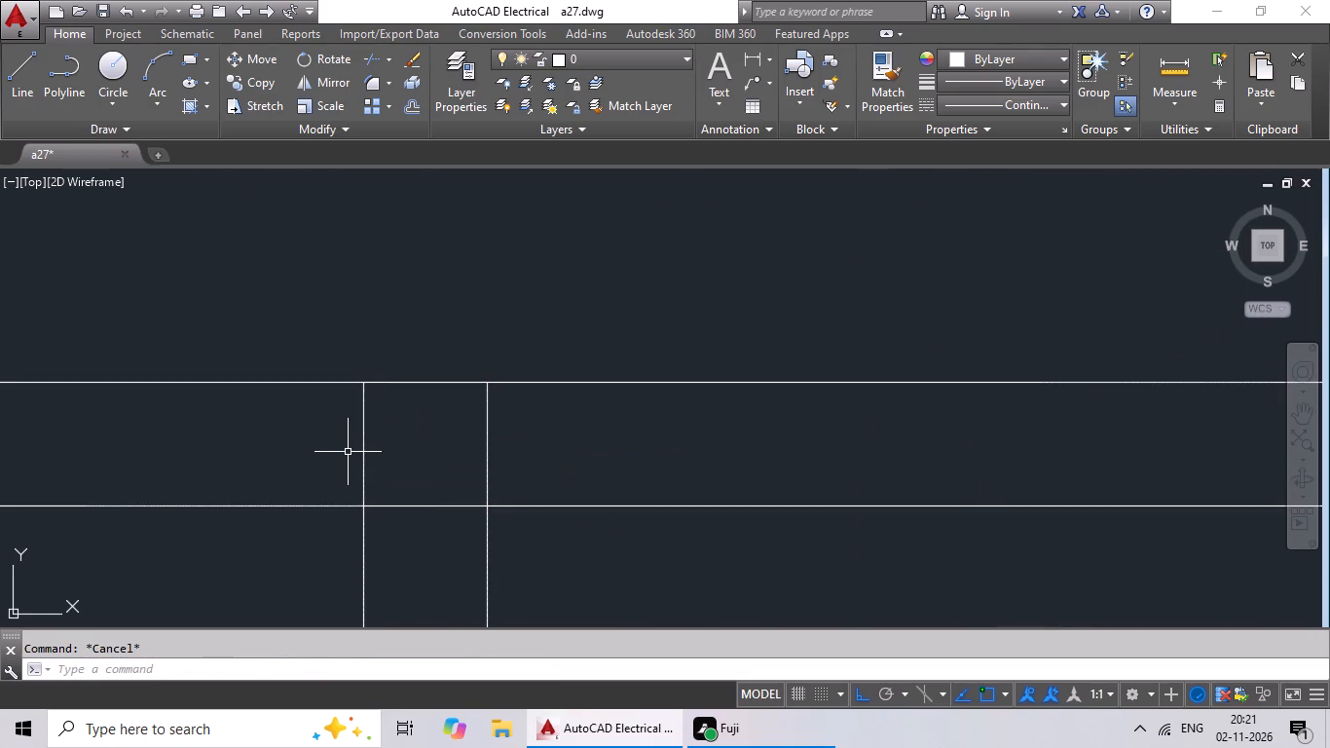
Trim the left partition's line ends inside both walls and the wall segments between its lines to open the junctions.
{"action": "type", "text": "tr"}
{"action": "key", "text": "space"}
{"action": "key", "text": "space"}
{"action": "left_click_drag", "start_coordinate": [511, 445], "coordinate": [312, 452]}
{"action": "left_click", "coordinate": [335, 467]}
{"action": "left_click_drag", "start_coordinate": [431, 473], "coordinate": [431, 544]}
{"action": "left_click_drag", "start_coordinate": [429, 542], "coordinate": [456, 506]}
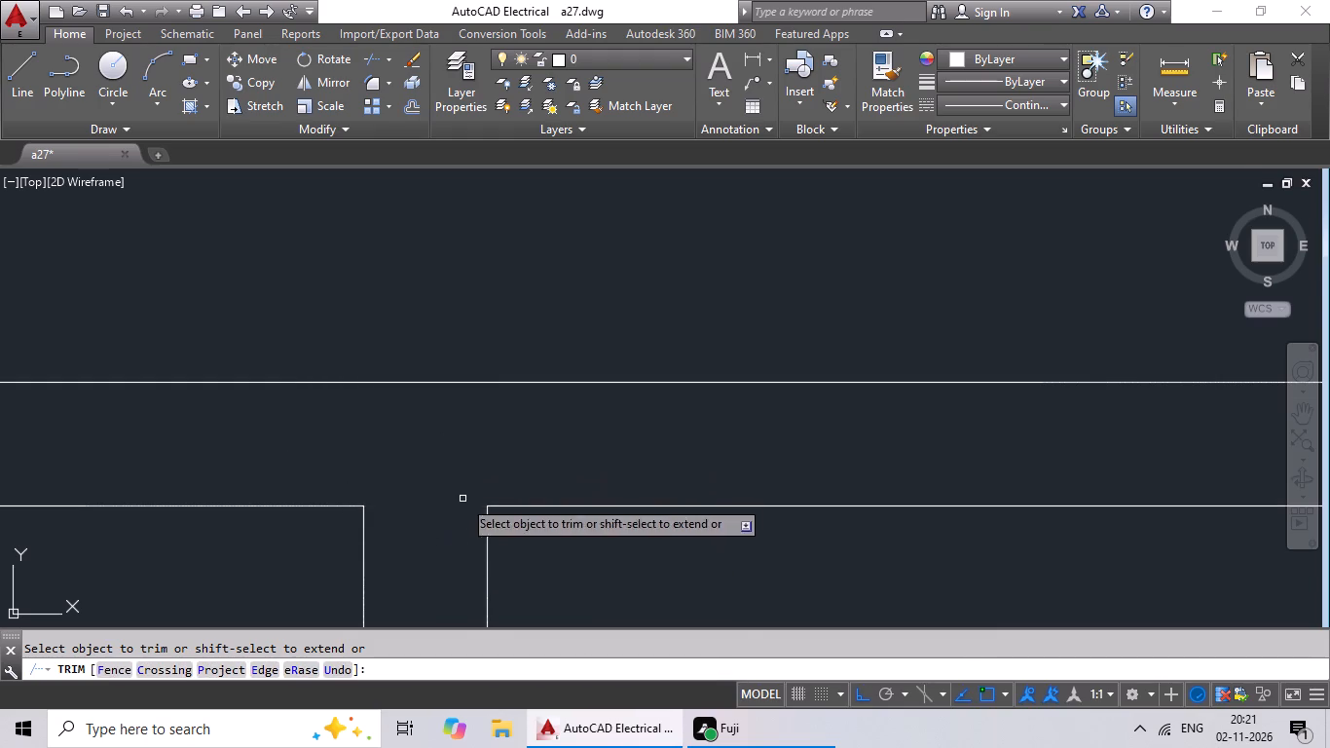
{"action": "scroll", "coordinate": [469, 491], "scroll_direction": "down", "scroll_amount": 4}
{"action": "middle_click_drag", "start_coordinate": [484, 518], "coordinate": [511, 351]}
{"action": "scroll", "coordinate": [487, 477], "scroll_direction": "up", "scroll_amount": 4}
{"action": "left_click_drag", "start_coordinate": [630, 505], "coordinate": [485, 534]}
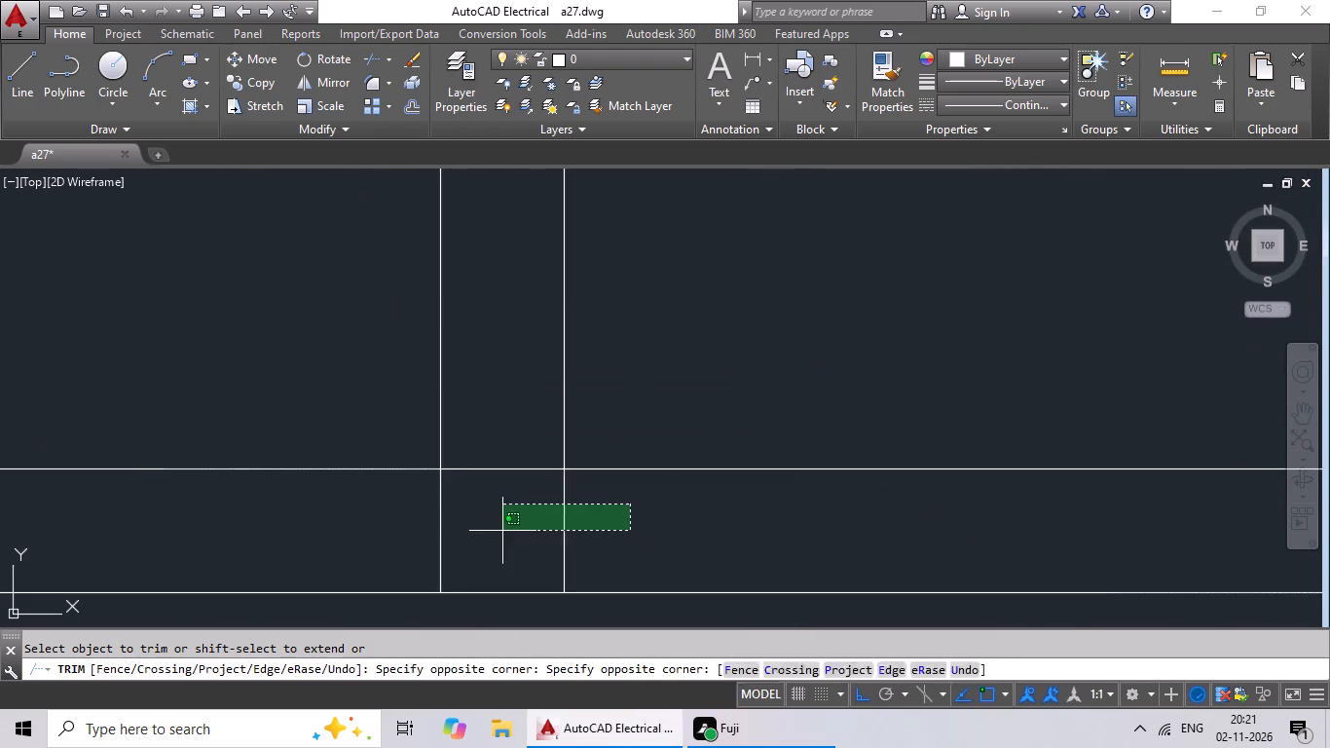
{"action": "left_click_drag", "start_coordinate": [485, 534], "coordinate": [410, 538]}
{"action": "left_click_drag", "start_coordinate": [410, 539], "coordinate": [446, 528]}
{"action": "left_click_drag", "start_coordinate": [526, 439], "coordinate": [501, 508]}
{"action": "left_click", "coordinate": [501, 508]}
Trim the right partition's line ends inside the wall above it and the wall segment between its lines to open the junction.
{"action": "scroll", "coordinate": [633, 491], "scroll_direction": "down", "scroll_amount": 4}
{"action": "middle_click_drag", "start_coordinate": [694, 519], "coordinate": [252, 529]}
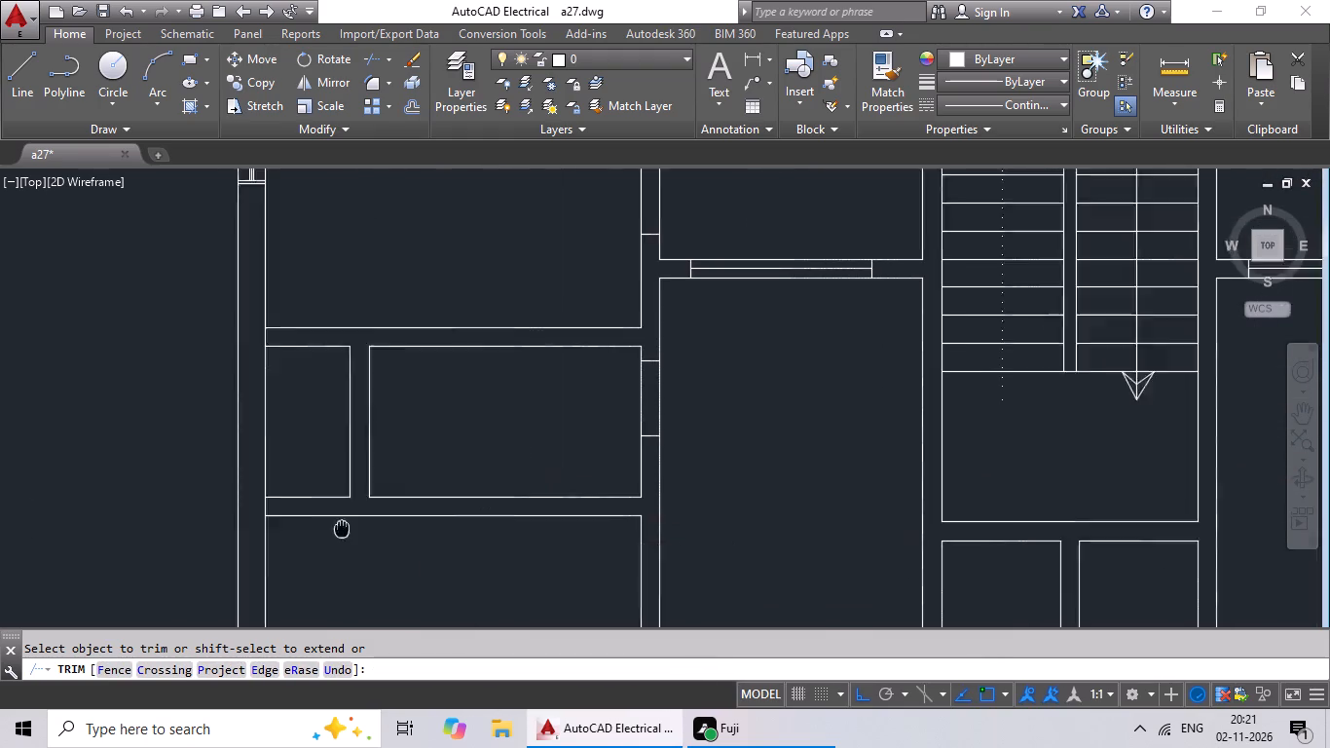
{"action": "middle_click_drag", "start_coordinate": [252, 529], "coordinate": [173, 527]}
{"action": "scroll", "coordinate": [358, 502], "scroll_direction": "down", "scroll_amount": 2}
{"action": "scroll", "coordinate": [788, 434], "scroll_direction": "up", "scroll_amount": 4}
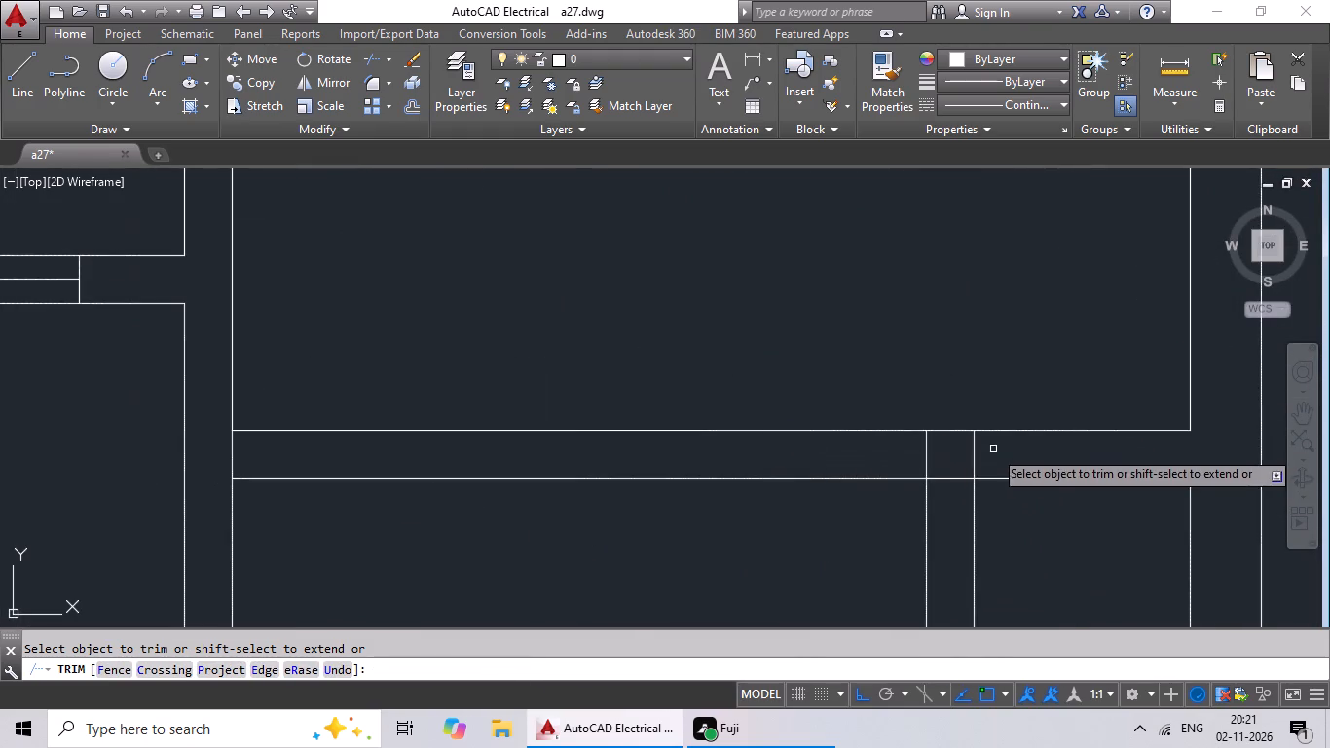
{"action": "scroll", "coordinate": [993, 449], "scroll_direction": "up", "scroll_amount": 4}
{"action": "left_click_drag", "start_coordinate": [1050, 422], "coordinate": [492, 483]}
{"action": "left_click_drag", "start_coordinate": [462, 486], "coordinate": [472, 487]}
{"action": "scroll", "coordinate": [567, 469], "scroll_direction": "down", "scroll_amount": 5}
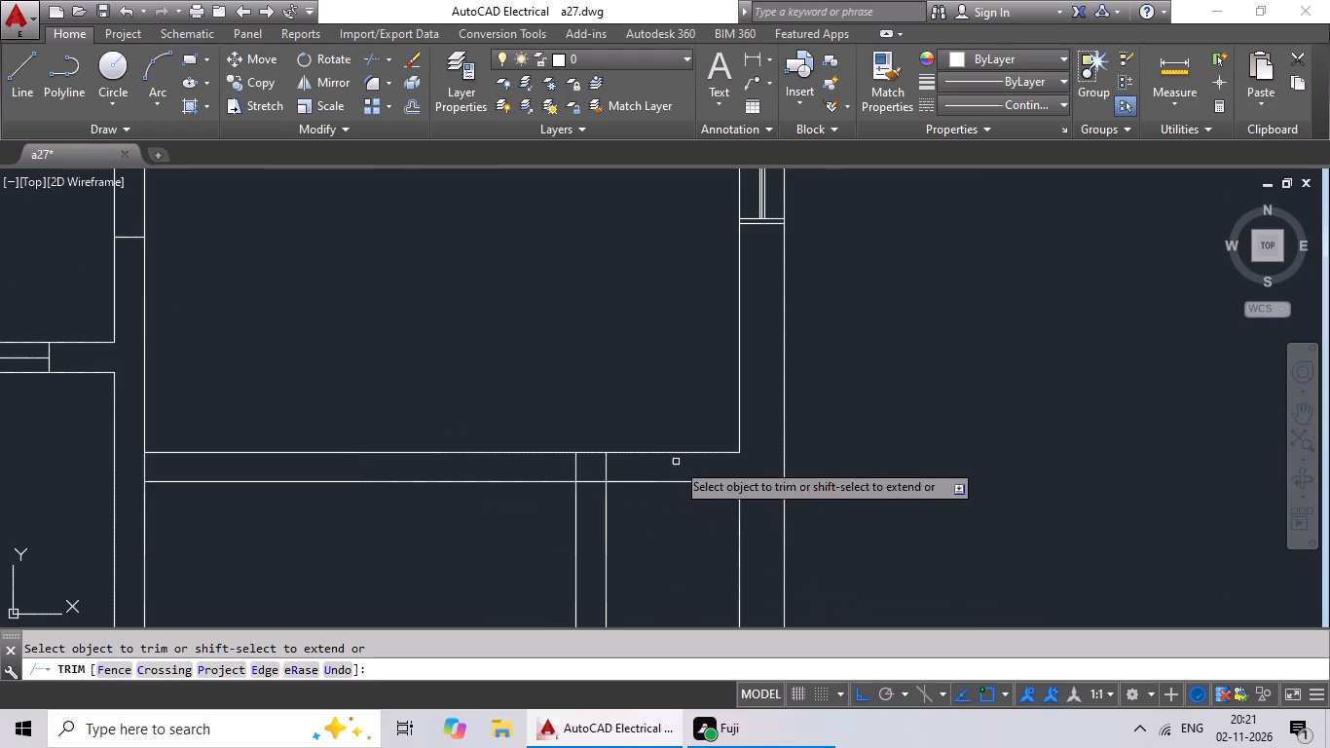
{"action": "left_click_drag", "start_coordinate": [671, 456], "coordinate": [553, 480]}
{"action": "left_click", "coordinate": [553, 480]}
{"action": "left_click_drag", "start_coordinate": [589, 473], "coordinate": [578, 525]}
{"action": "left_click_drag", "start_coordinate": [579, 522], "coordinate": [593, 511]}
Trim the right partition's line ends inside the wall below it and the wall segment between its lines to open the junction.
{"action": "scroll", "coordinate": [617, 505], "scroll_direction": "down", "scroll_amount": 3}
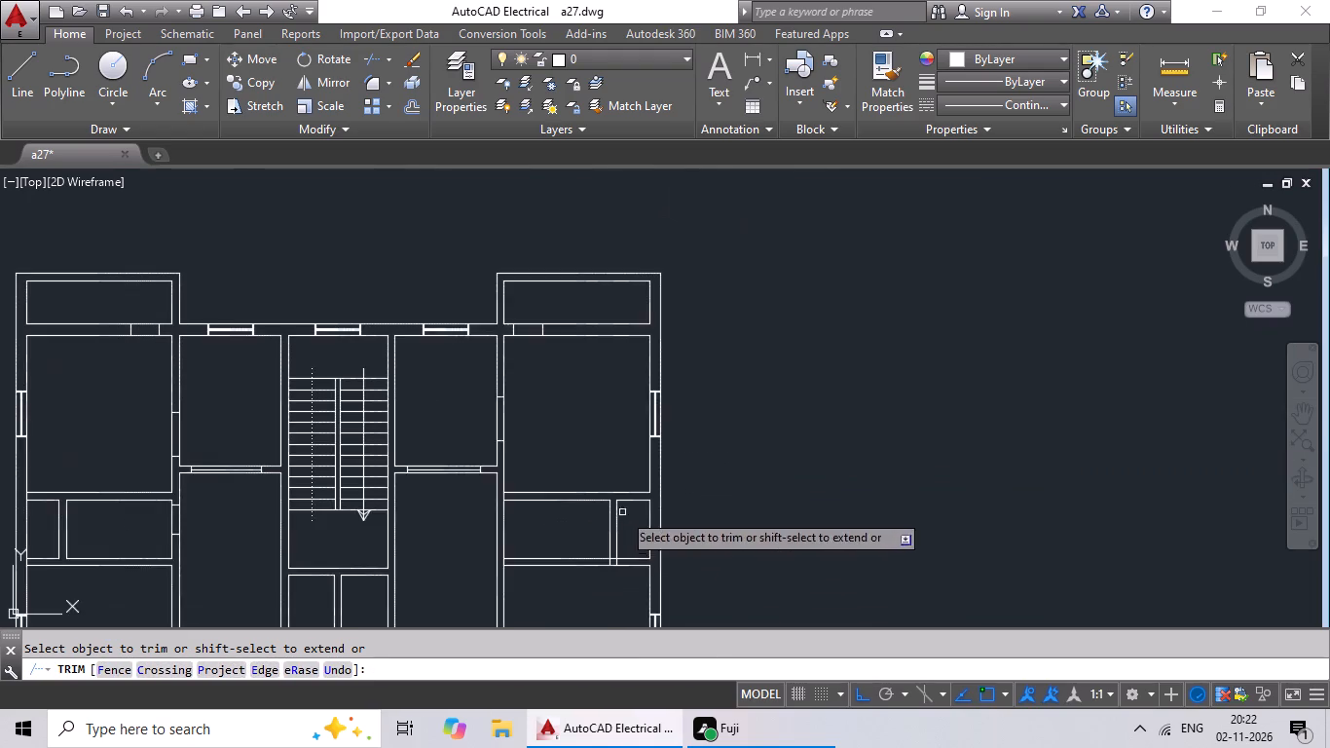
{"action": "middle_click_drag", "start_coordinate": [620, 522], "coordinate": [609, 445]}
{"action": "scroll", "coordinate": [618, 490], "scroll_direction": "up", "scroll_amount": 6}
{"action": "left_click_drag", "start_coordinate": [597, 444], "coordinate": [366, 429]}
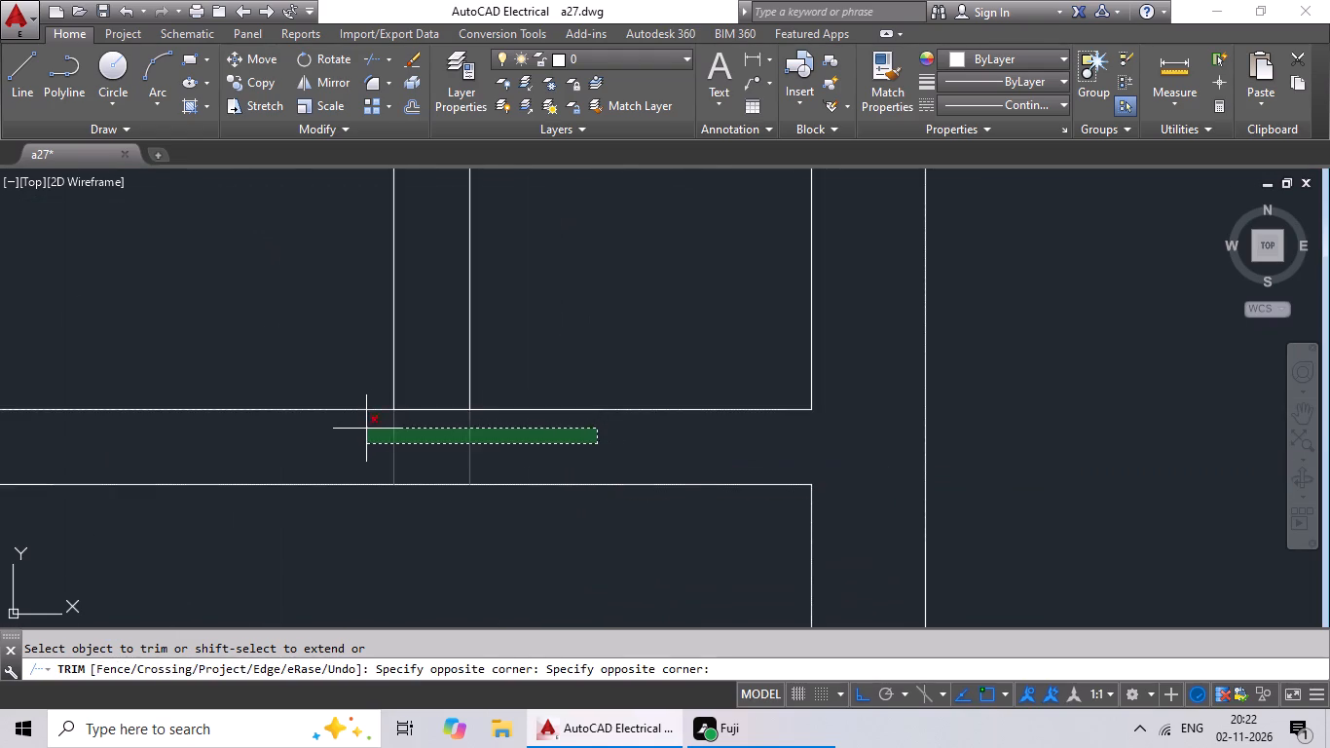
{"action": "left_click_drag", "start_coordinate": [366, 429], "coordinate": [365, 429]}
{"action": "left_click_drag", "start_coordinate": [423, 356], "coordinate": [416, 469]}
{"action": "left_click", "coordinate": [443, 460]}
{"action": "scroll", "coordinate": [461, 453], "scroll_direction": "down", "scroll_amount": 4}
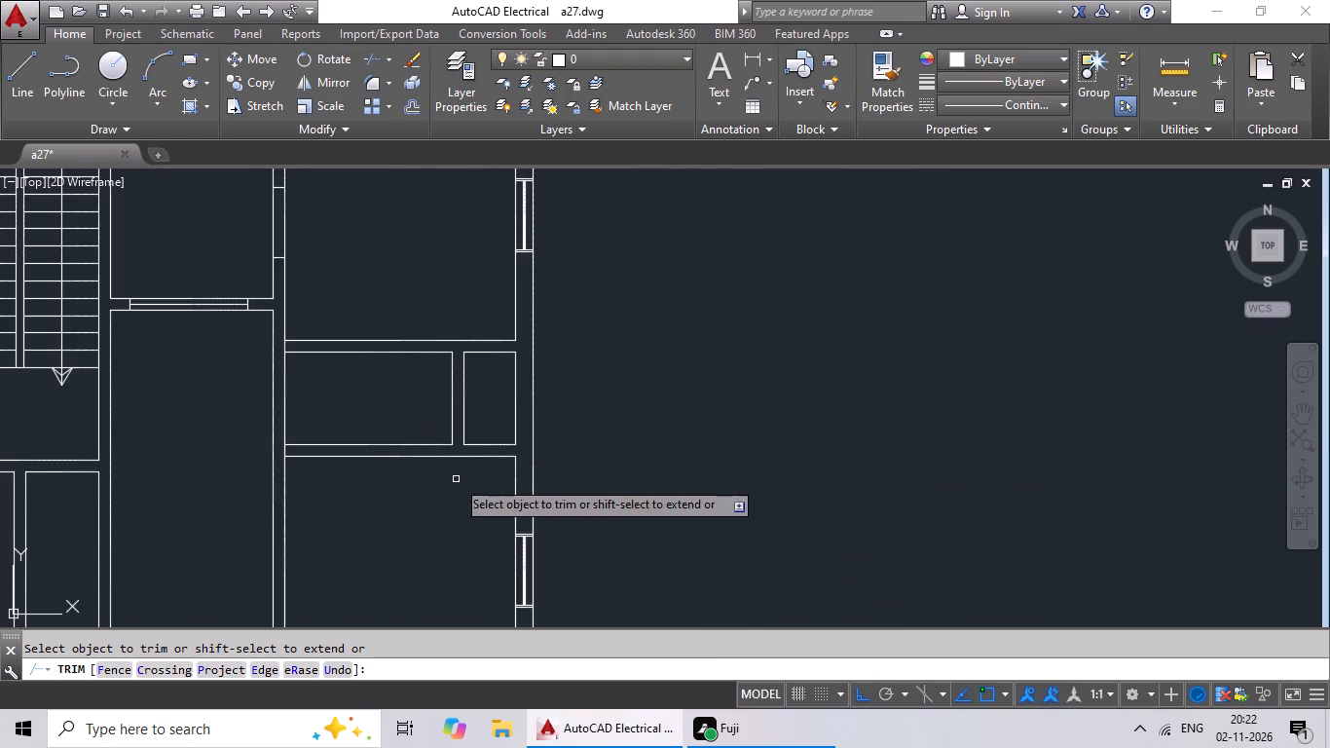
{"action": "middle_click_drag", "start_coordinate": [454, 480], "coordinate": [642, 481]}
{"action": "scroll", "coordinate": [626, 482], "scroll_direction": "down", "scroll_amount": 2}
{"action": "key", "text": "Escape"}
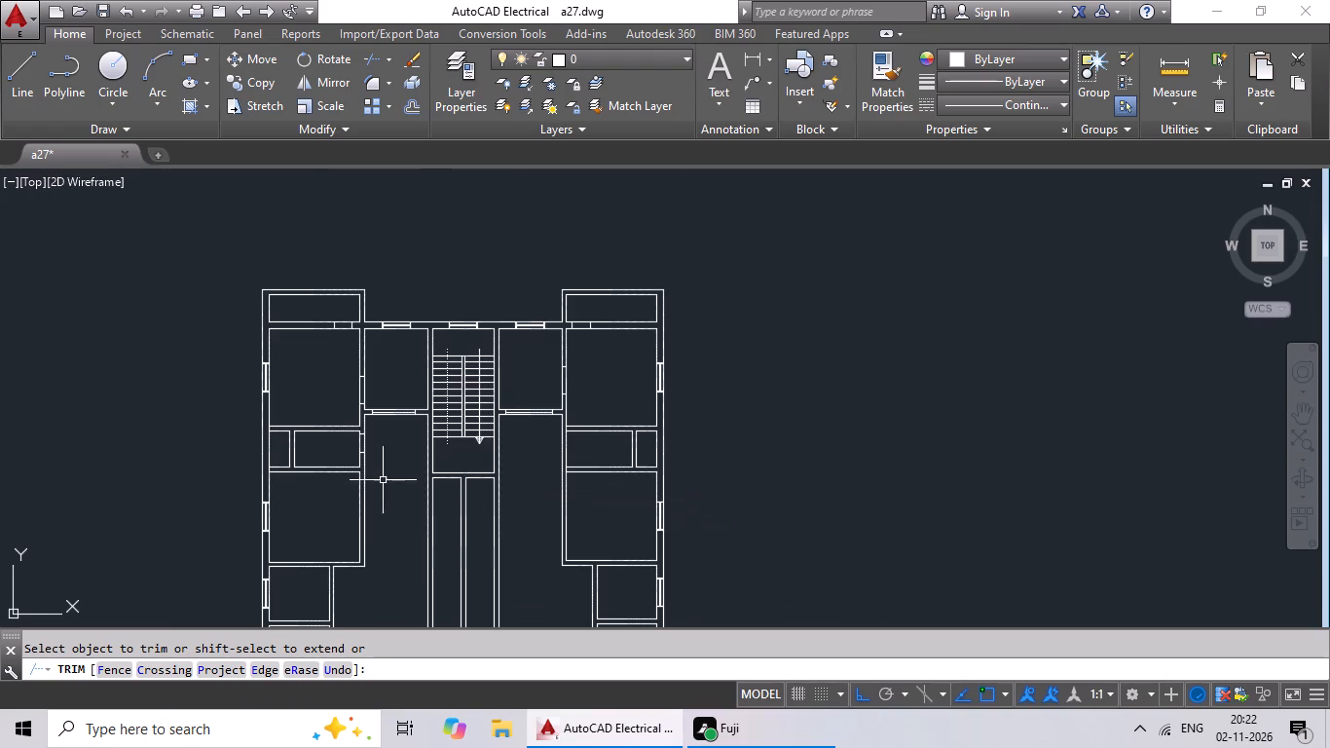
{"action": "key", "text": "Escape"}
Draw a 6" line across the partition below the left bedroom, joining the midpoints of its two faces.
{"action": "left_click_drag", "start_coordinate": [20, 68], "coordinate": [23, 80]}
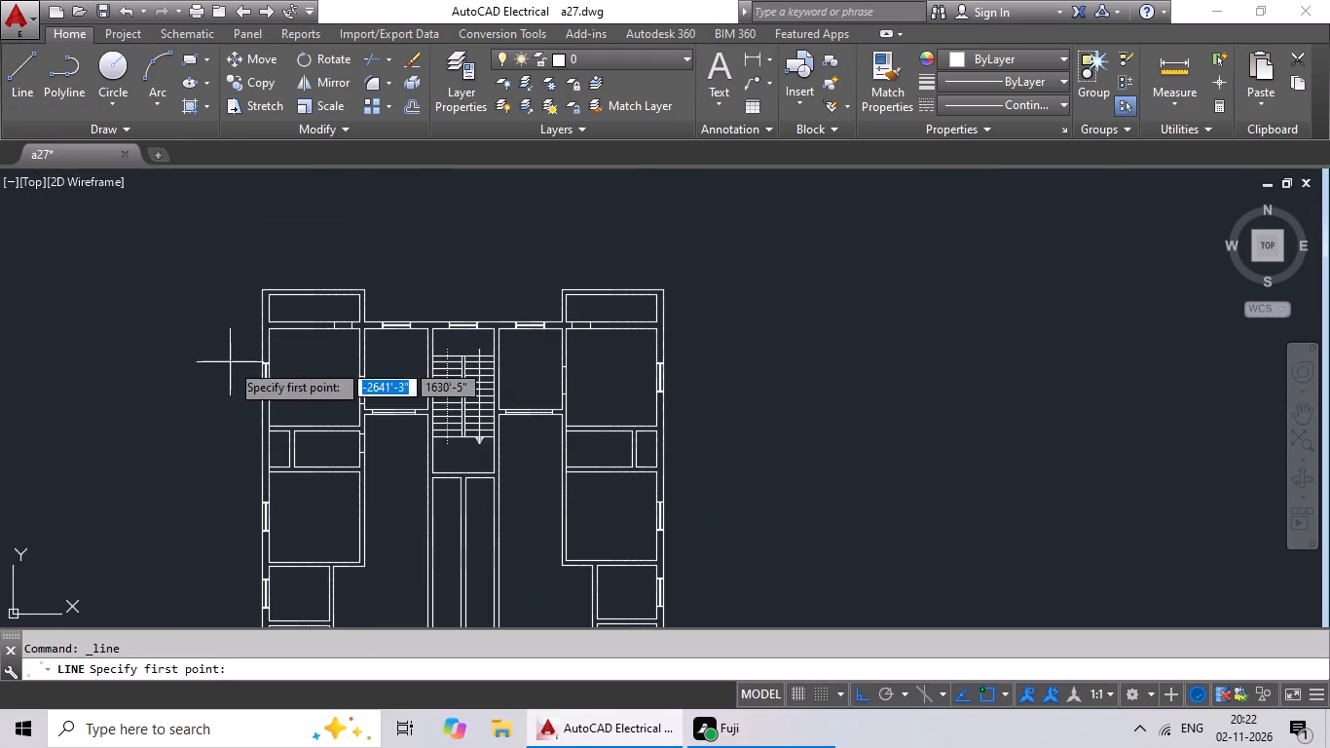
{"action": "scroll", "coordinate": [300, 474], "scroll_direction": "up", "scroll_amount": 3}
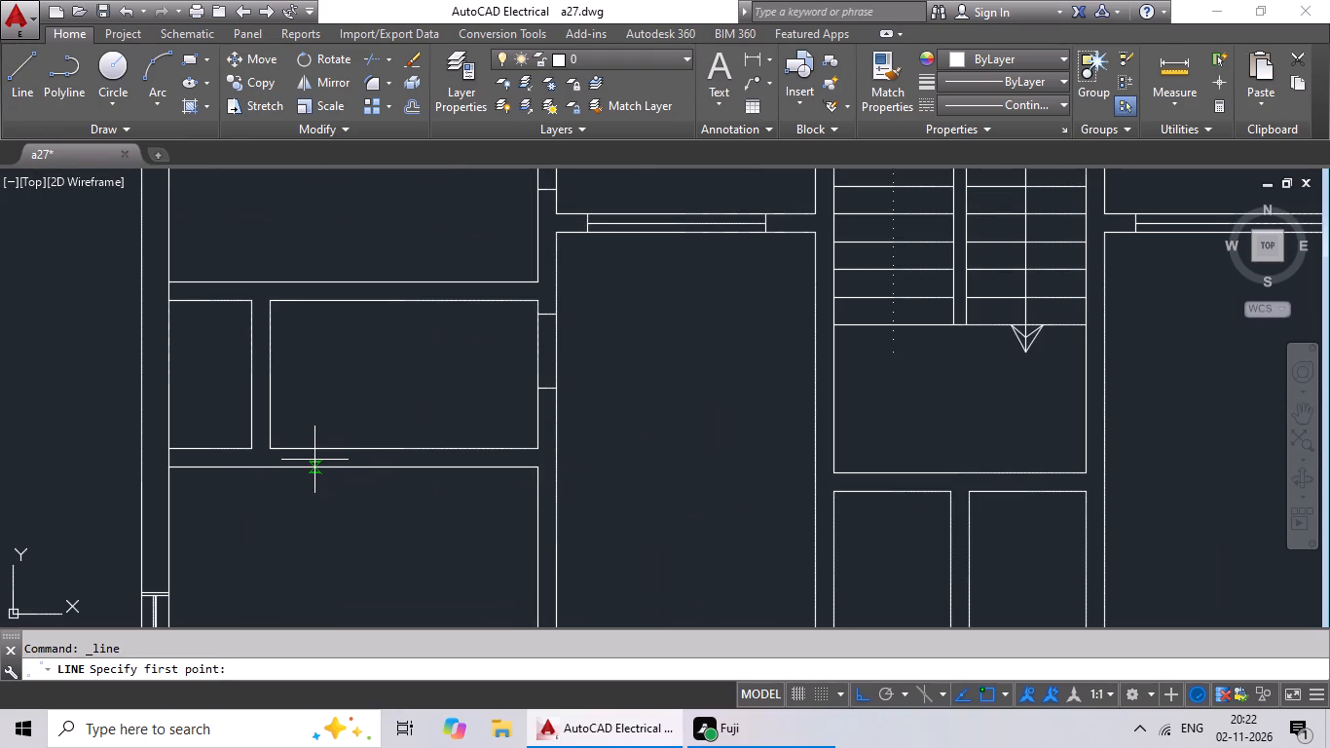
{"action": "left_click", "coordinate": [254, 379]}
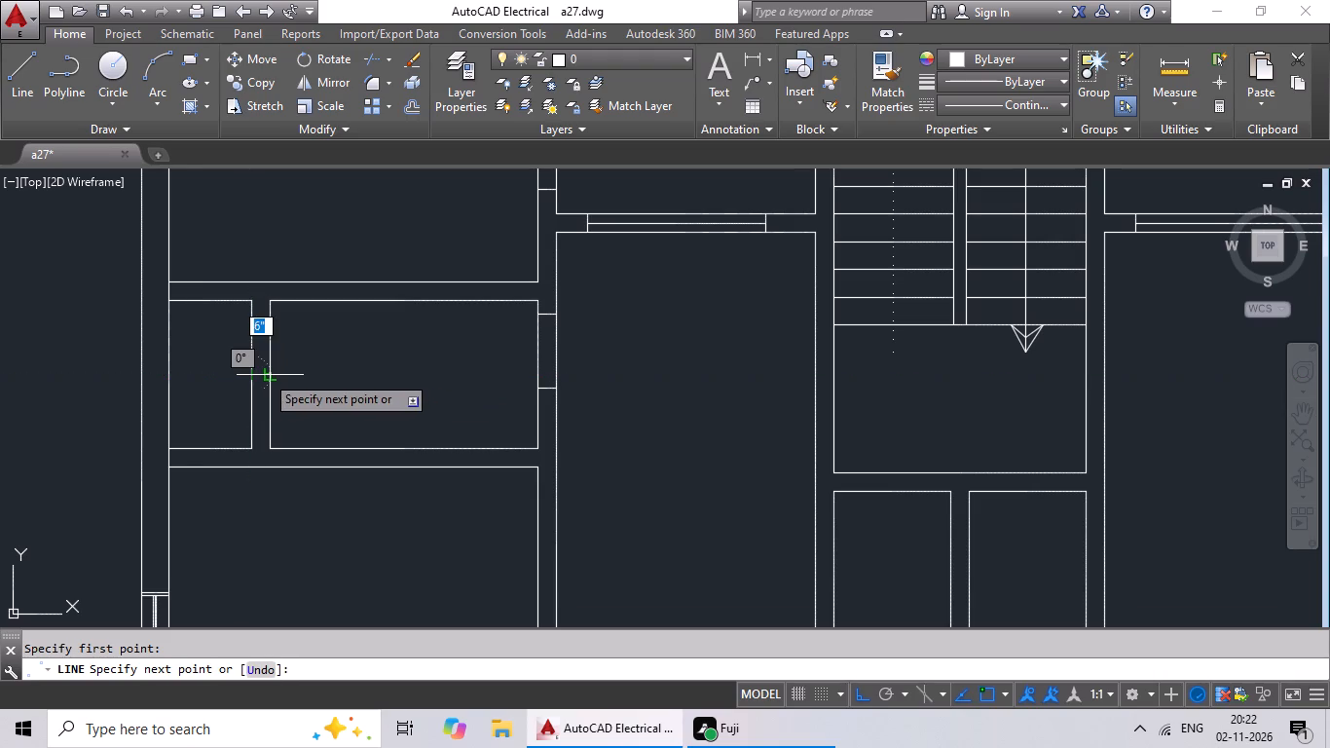
{"action": "left_click", "coordinate": [265, 375]}
{"action": "key", "text": "Escape"}
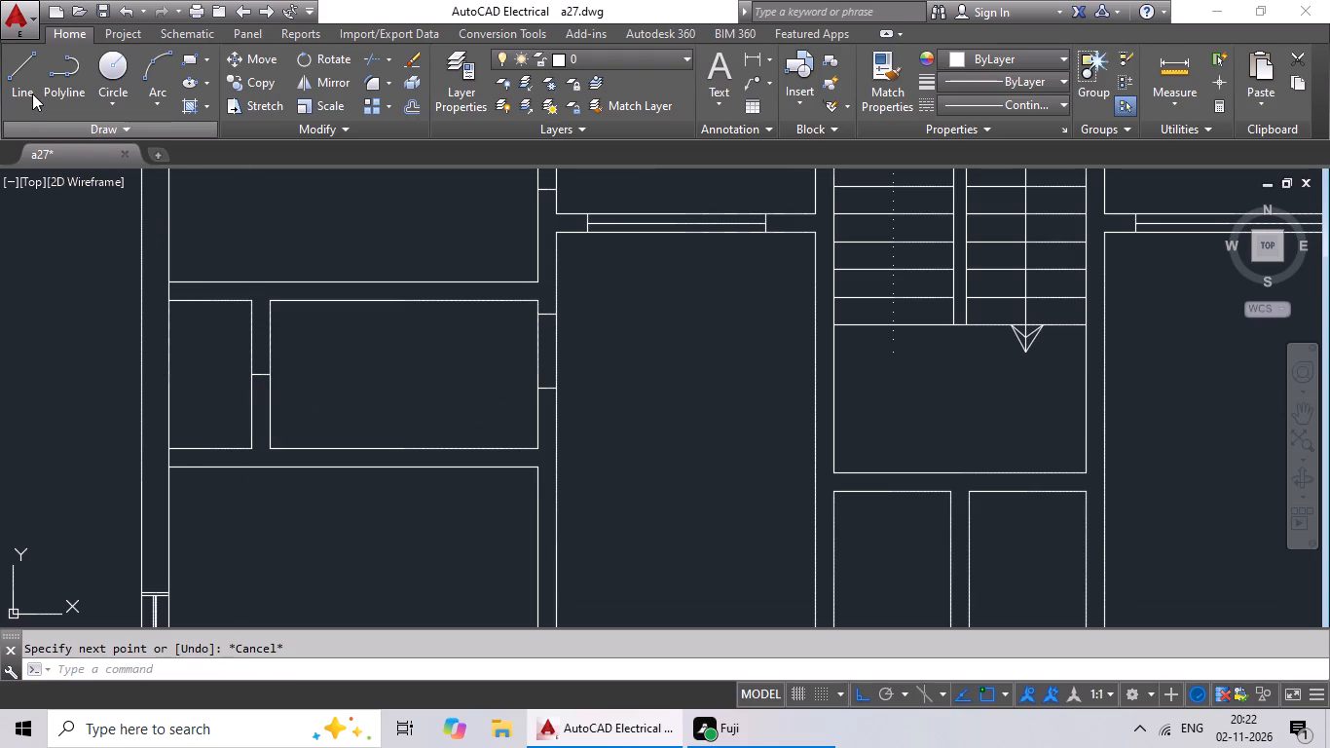
Draw a line across the partition below the right bedroom, joining the midpoints of its two faces.
{"action": "left_click", "coordinate": [31, 93]}
{"action": "scroll", "coordinate": [985, 371], "scroll_direction": "down", "scroll_amount": 1}
{"action": "middle_click_drag", "start_coordinate": [872, 389], "coordinate": [524, 381]}
{"action": "middle_click_drag", "start_coordinate": [686, 376], "coordinate": [414, 369]}
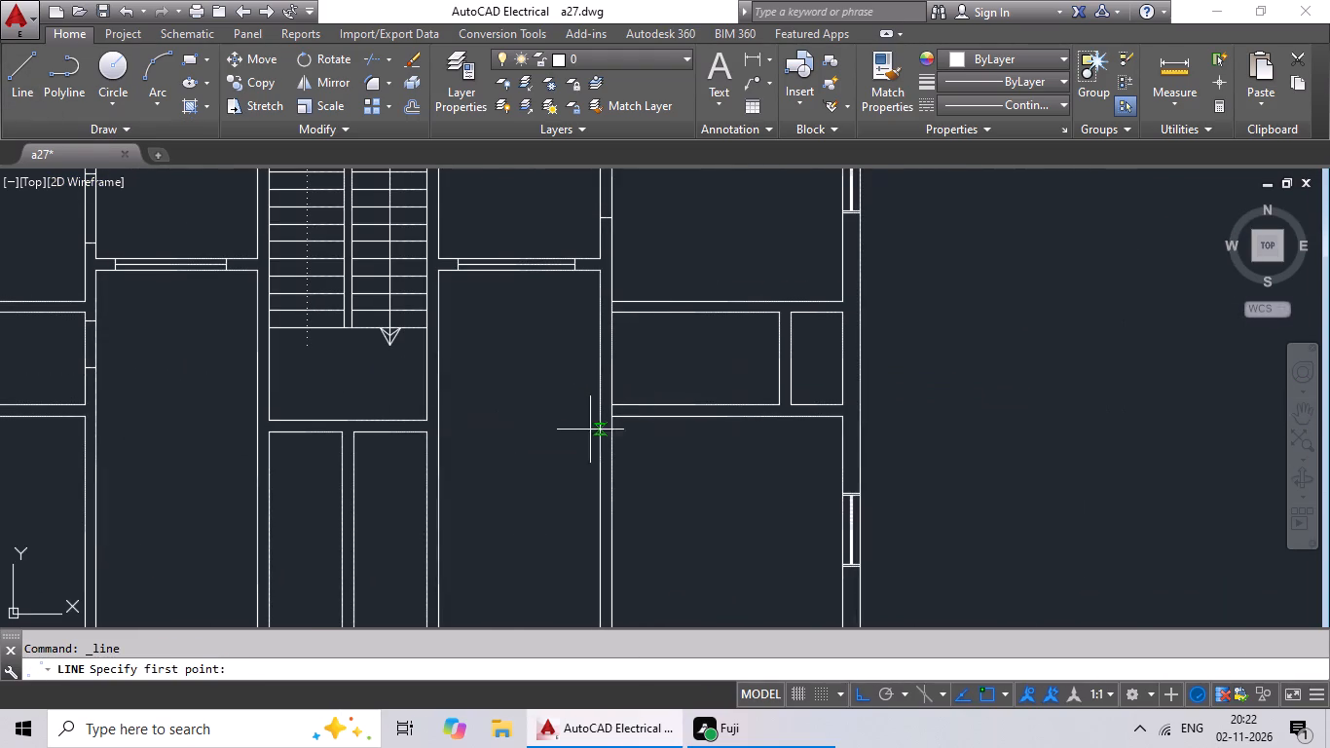
{"action": "scroll", "coordinate": [806, 378], "scroll_direction": "down", "scroll_amount": 2}
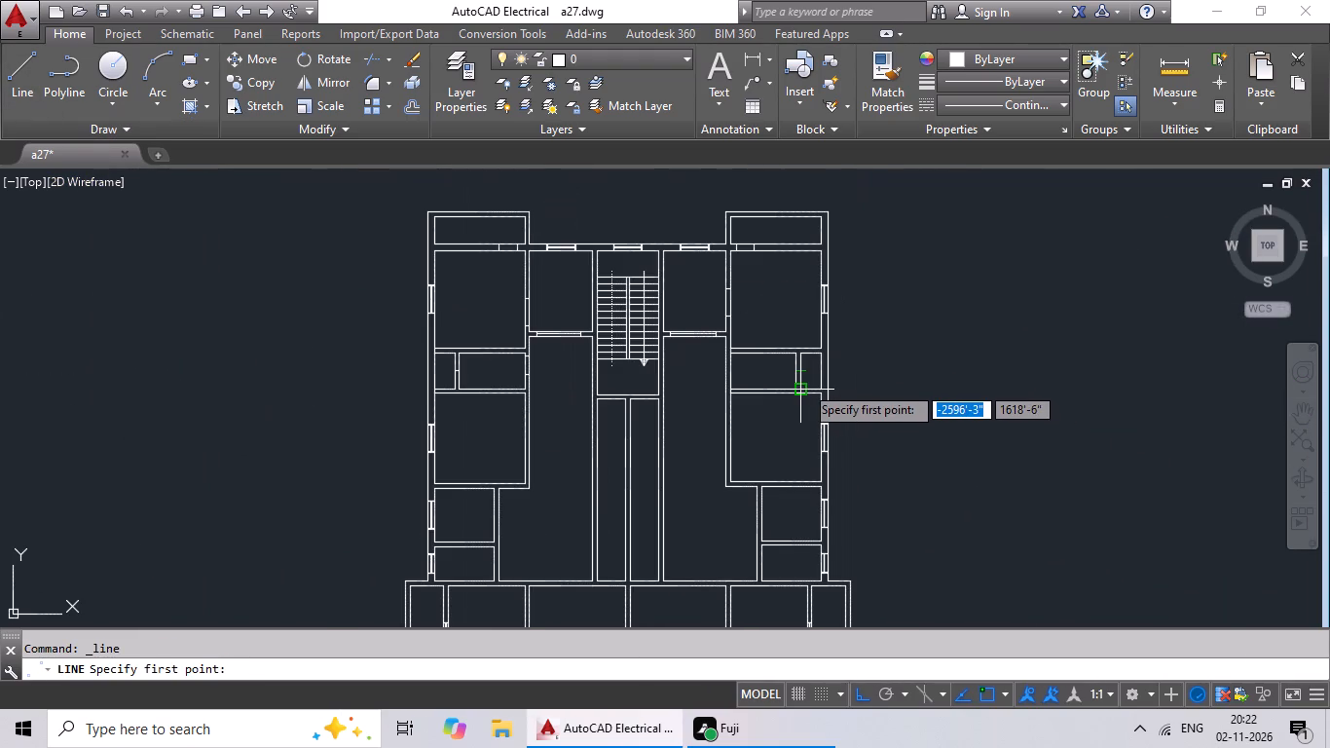
{"action": "scroll", "coordinate": [818, 401], "scroll_direction": "up", "scroll_amount": 2}
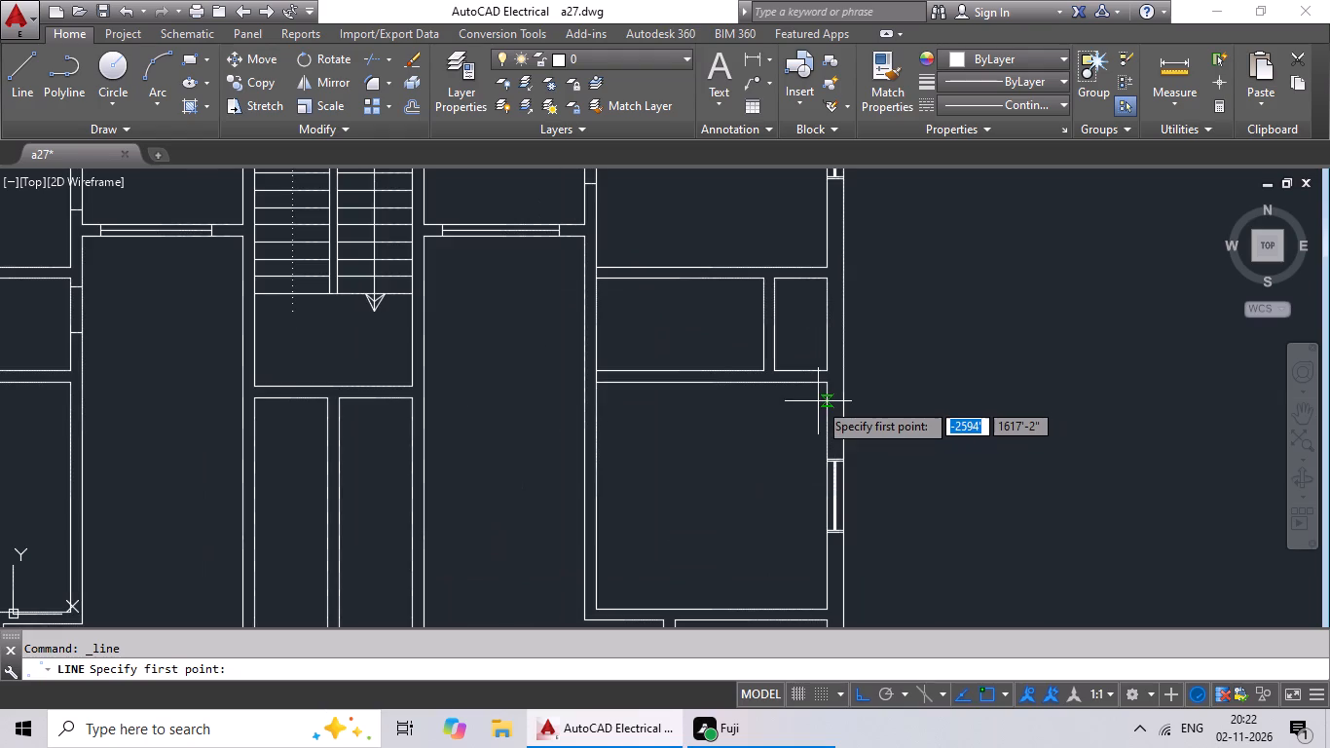
{"action": "scroll", "coordinate": [818, 401], "scroll_direction": "up", "scroll_amount": 2}
{"action": "scroll", "coordinate": [790, 380], "scroll_direction": "down", "scroll_amount": 2}
{"action": "middle_click_drag", "start_coordinate": [787, 380], "coordinate": [748, 479]}
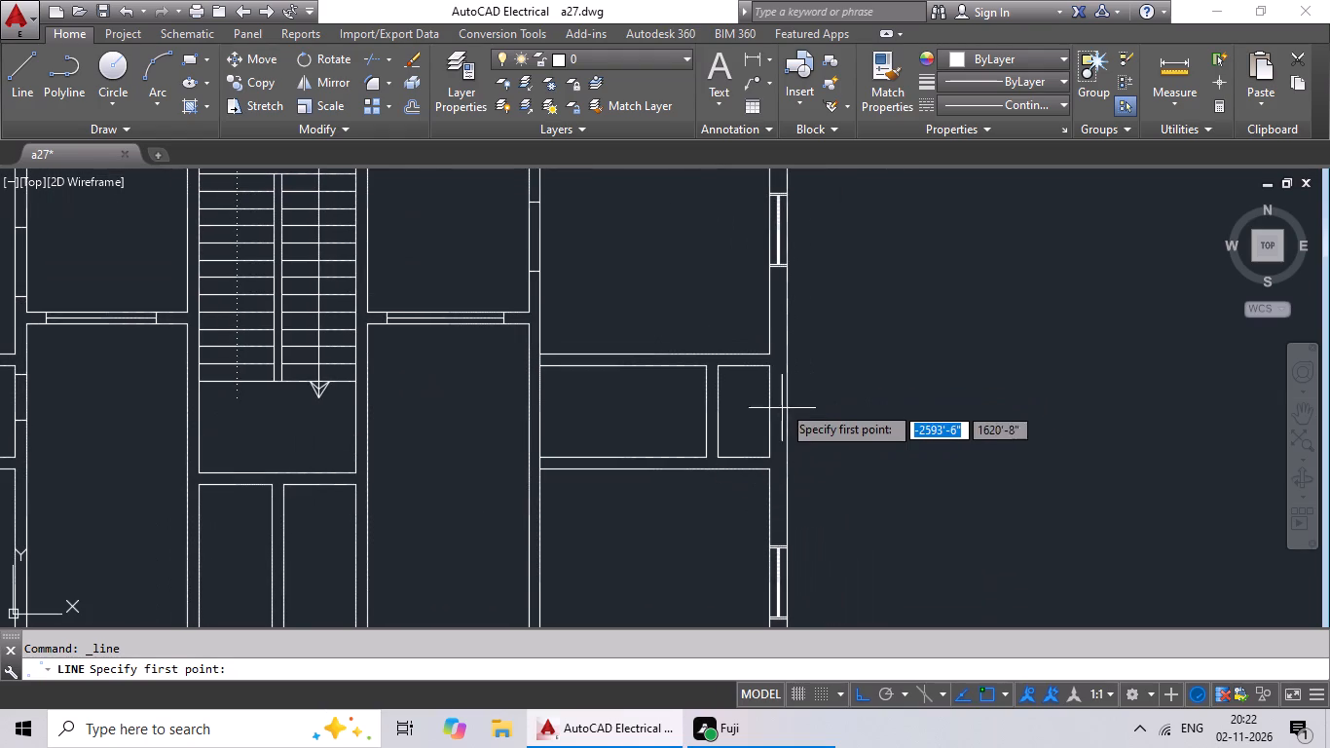
{"action": "scroll", "coordinate": [782, 397], "scroll_direction": "up", "scroll_amount": 2}
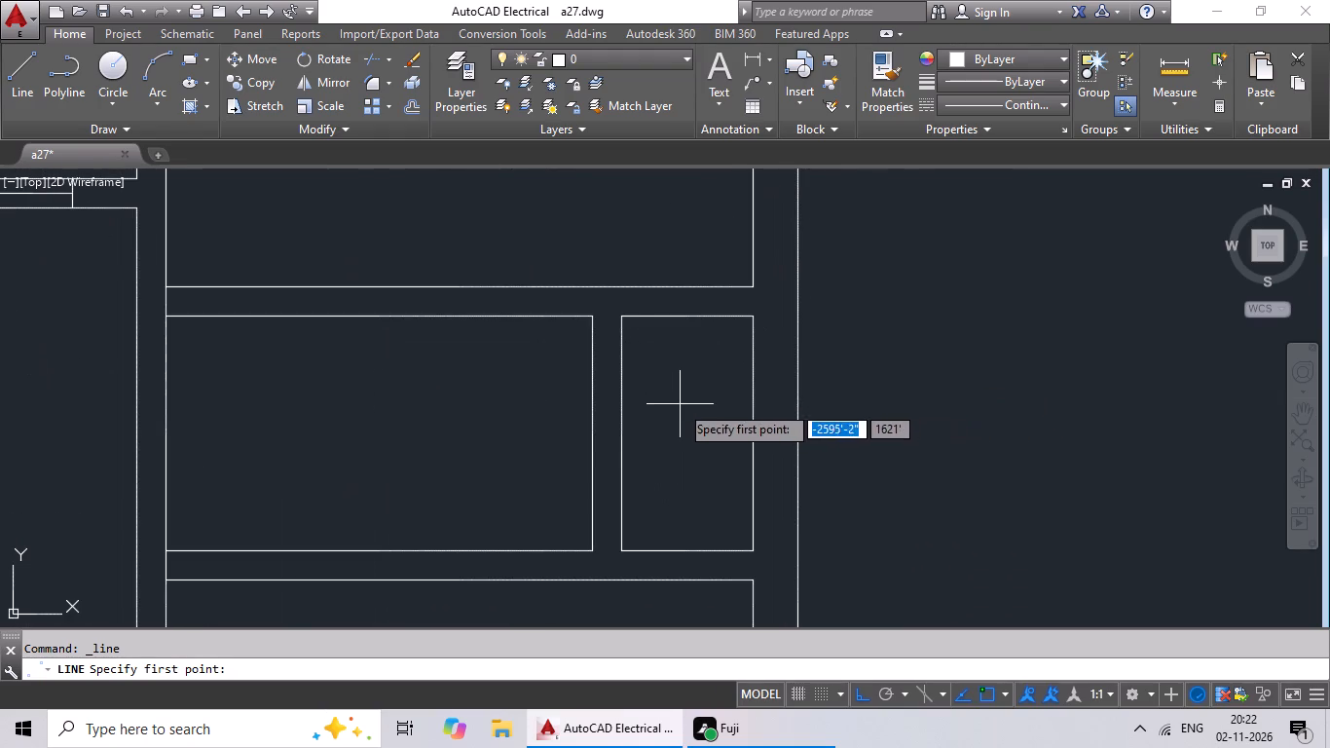
{"action": "left_click", "coordinate": [591, 429]}
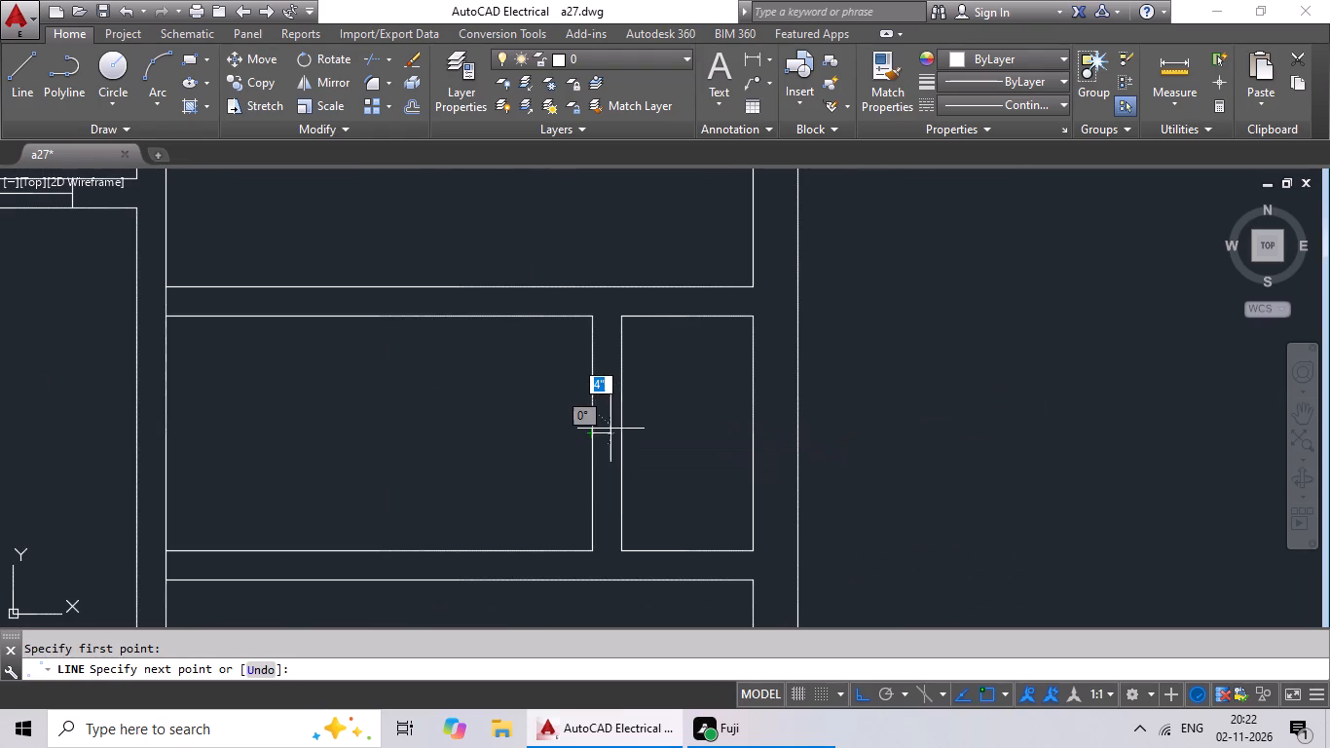
{"action": "left_click", "coordinate": [621, 432]}
{"action": "key", "text": "Escape"}
Examine the upper half of the floor plan around the staircase, bedrooms and new partitions.
{"action": "scroll", "coordinate": [677, 403], "scroll_direction": "down", "scroll_amount": 4}
{"action": "middle_click_drag", "start_coordinate": [675, 471], "coordinate": [654, 375]}
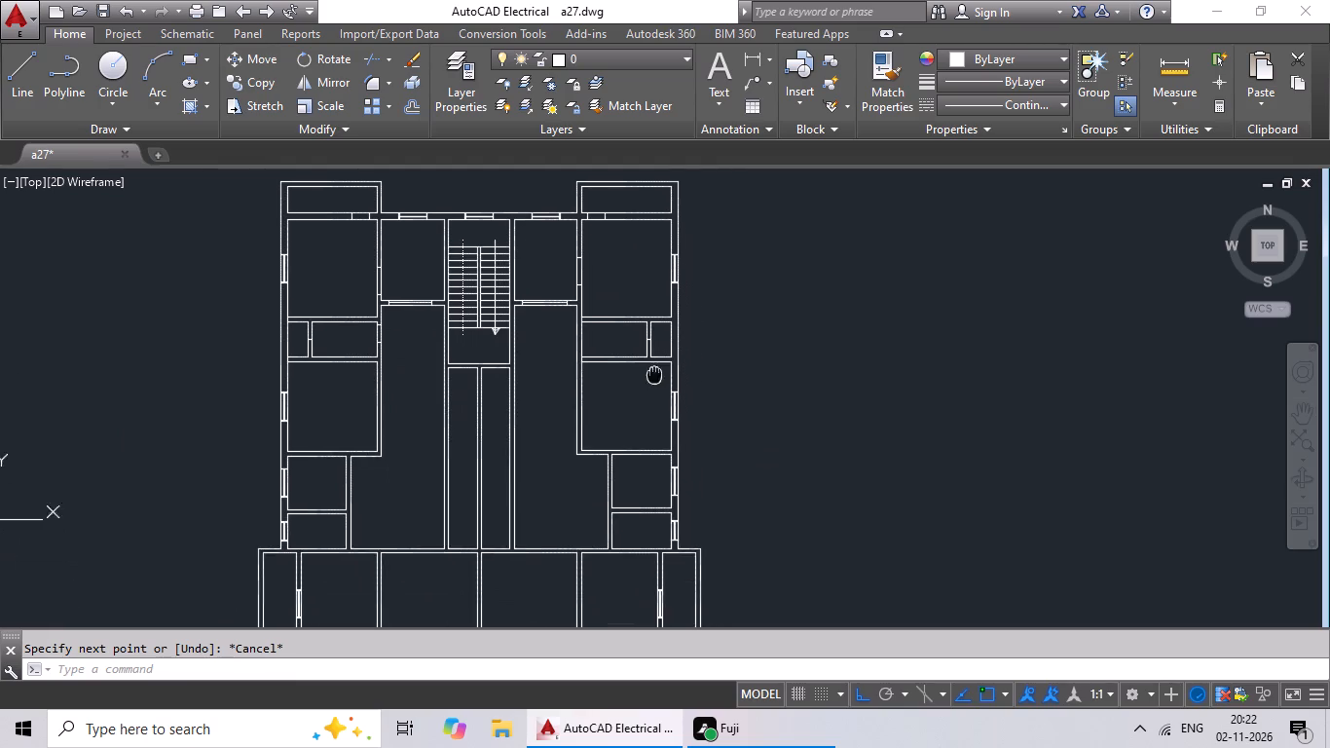
{"action": "scroll", "coordinate": [656, 428], "scroll_direction": "down", "scroll_amount": 1}
{"action": "scroll", "coordinate": [508, 331], "scroll_direction": "up", "scroll_amount": 3}
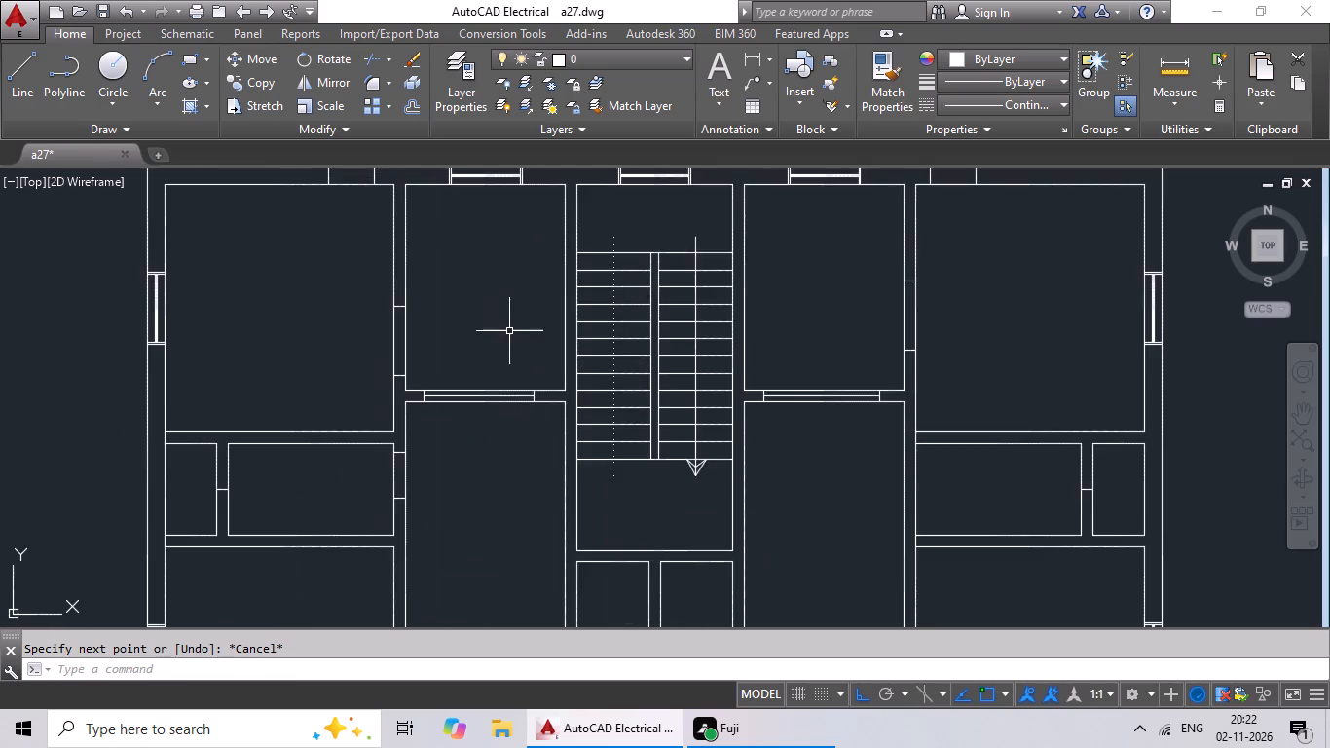
{"action": "middle_click_drag", "start_coordinate": [510, 332], "coordinate": [504, 425]}
{"action": "middle_click_drag", "start_coordinate": [508, 378], "coordinate": [495, 454]}
{"action": "scroll", "coordinate": [510, 449], "scroll_direction": "down", "scroll_amount": 1}
{"action": "middle_click_drag", "start_coordinate": [513, 445], "coordinate": [485, 370]}
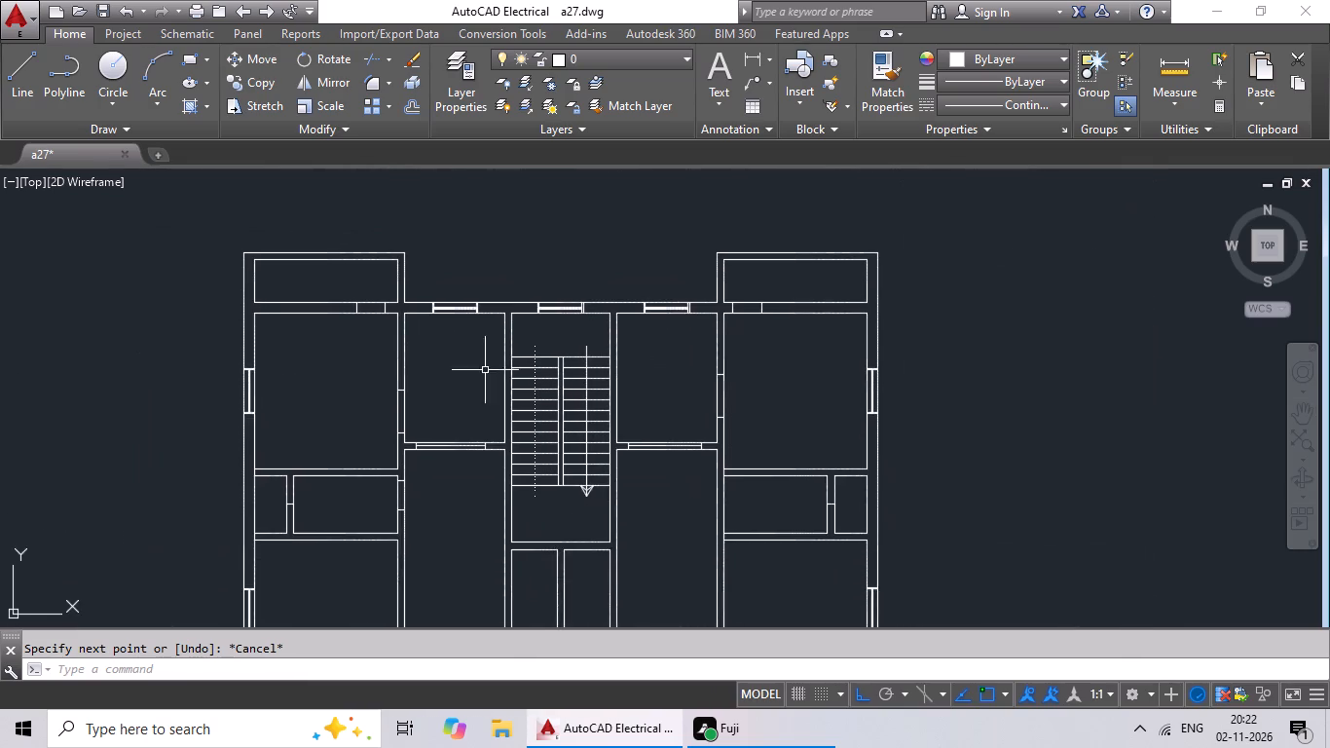
Copy the window in the plan's bottom-right partition by its midpoint onto the middle of the partition below the right bedroom, with Ortho off.
{"action": "middle_click_drag", "start_coordinate": [518, 453], "coordinate": [476, 335]}
{"action": "middle_click_drag", "start_coordinate": [524, 420], "coordinate": [494, 324]}
{"action": "middle_click_drag", "start_coordinate": [687, 433], "coordinate": [624, 359]}
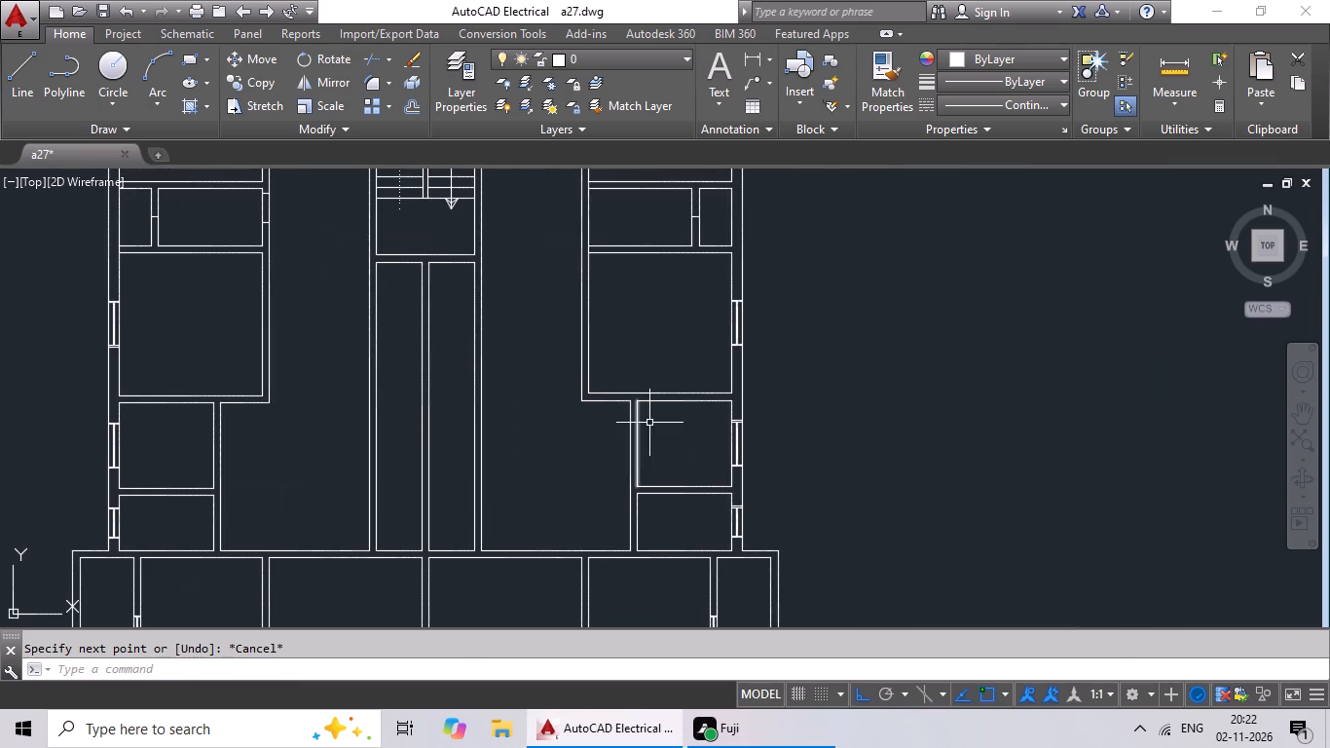
{"action": "middle_click_drag", "start_coordinate": [662, 439], "coordinate": [734, 376]}
{"action": "scroll", "coordinate": [671, 413], "scroll_direction": "down", "scroll_amount": 1}
{"action": "middle_click_drag", "start_coordinate": [670, 413], "coordinate": [668, 342]}
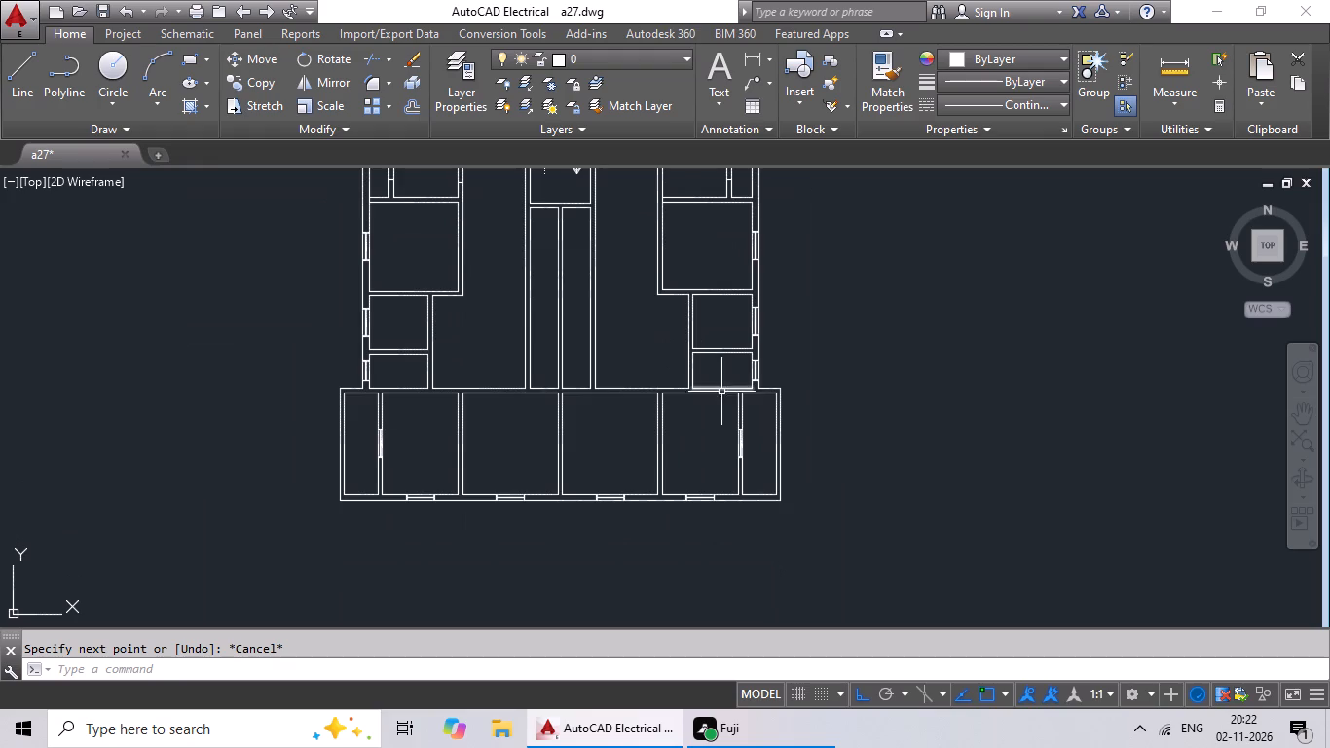
{"action": "scroll", "coordinate": [736, 441], "scroll_direction": "up", "scroll_amount": 5}
{"action": "middle_click_drag", "start_coordinate": [770, 411], "coordinate": [685, 304]}
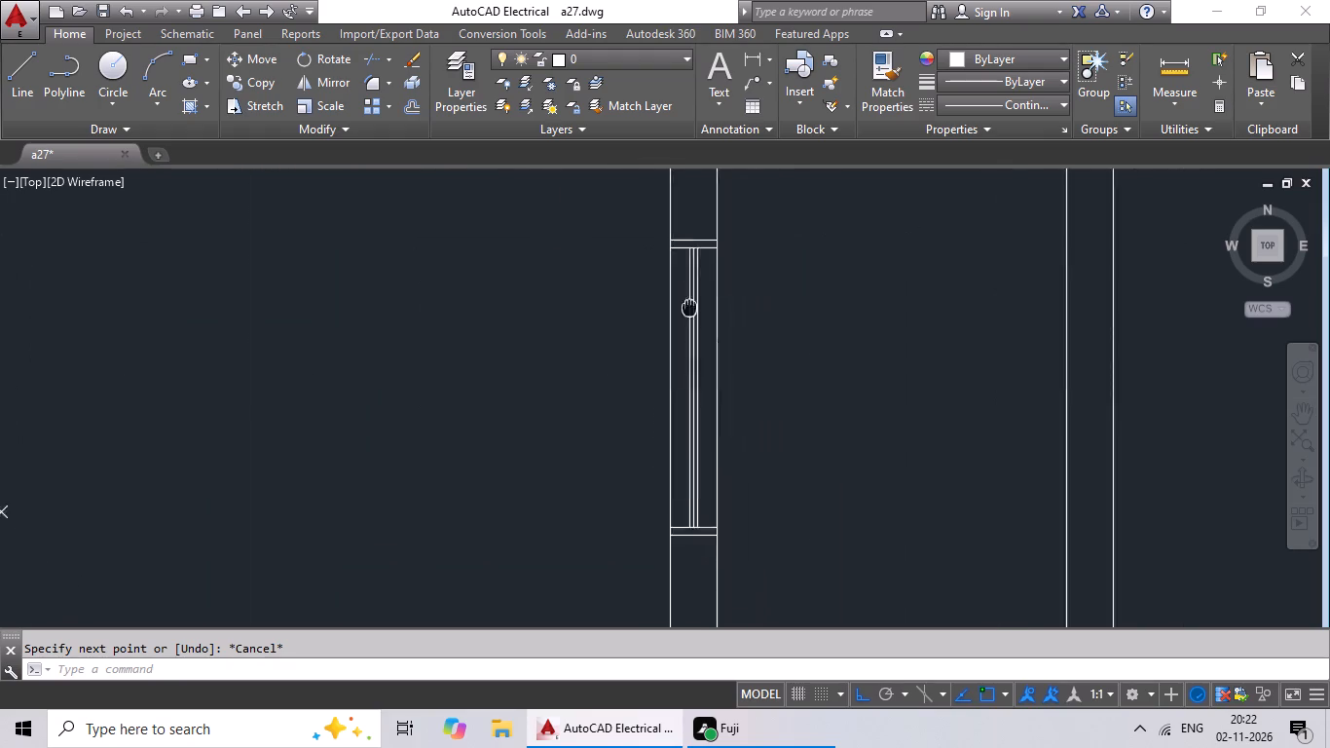
{"action": "middle_click_drag", "start_coordinate": [685, 304], "coordinate": [683, 302]}
{"action": "left_click_drag", "start_coordinate": [683, 214], "coordinate": [668, 260]}
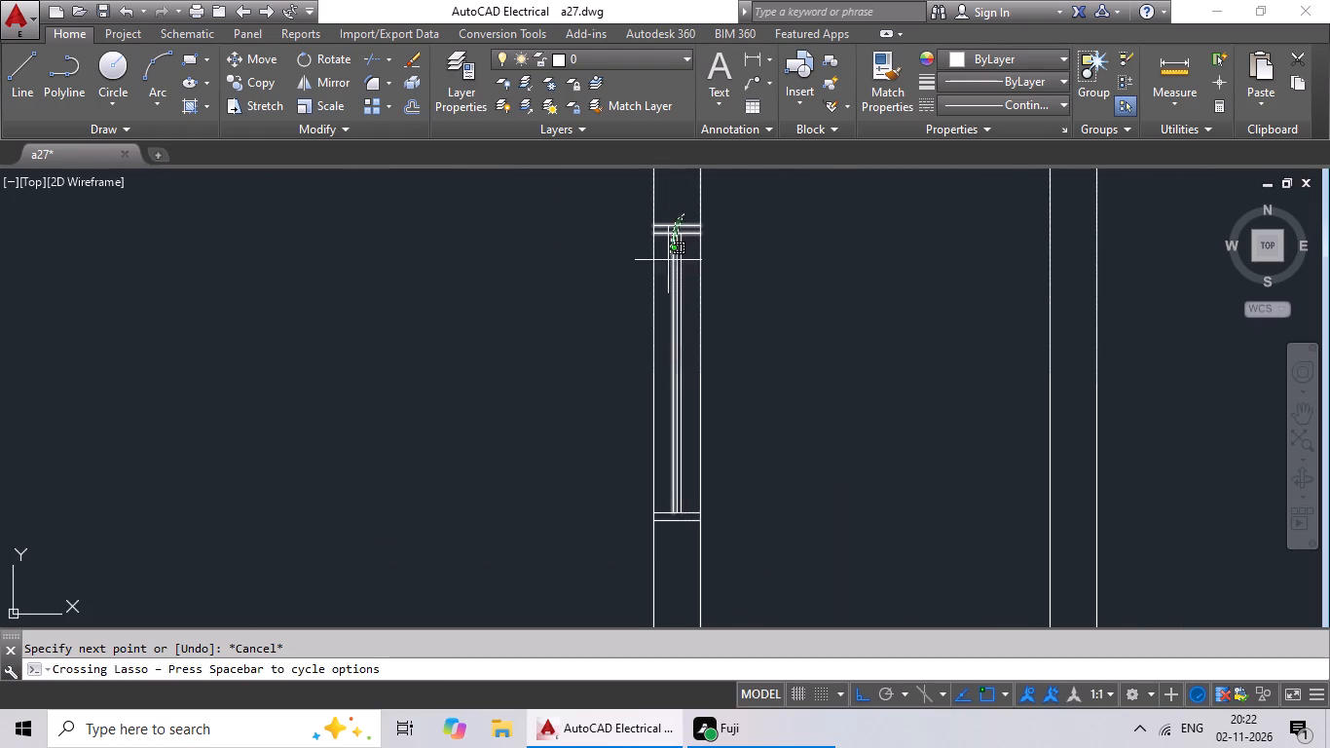
{"action": "left_click_drag", "start_coordinate": [668, 260], "coordinate": [682, 545]}
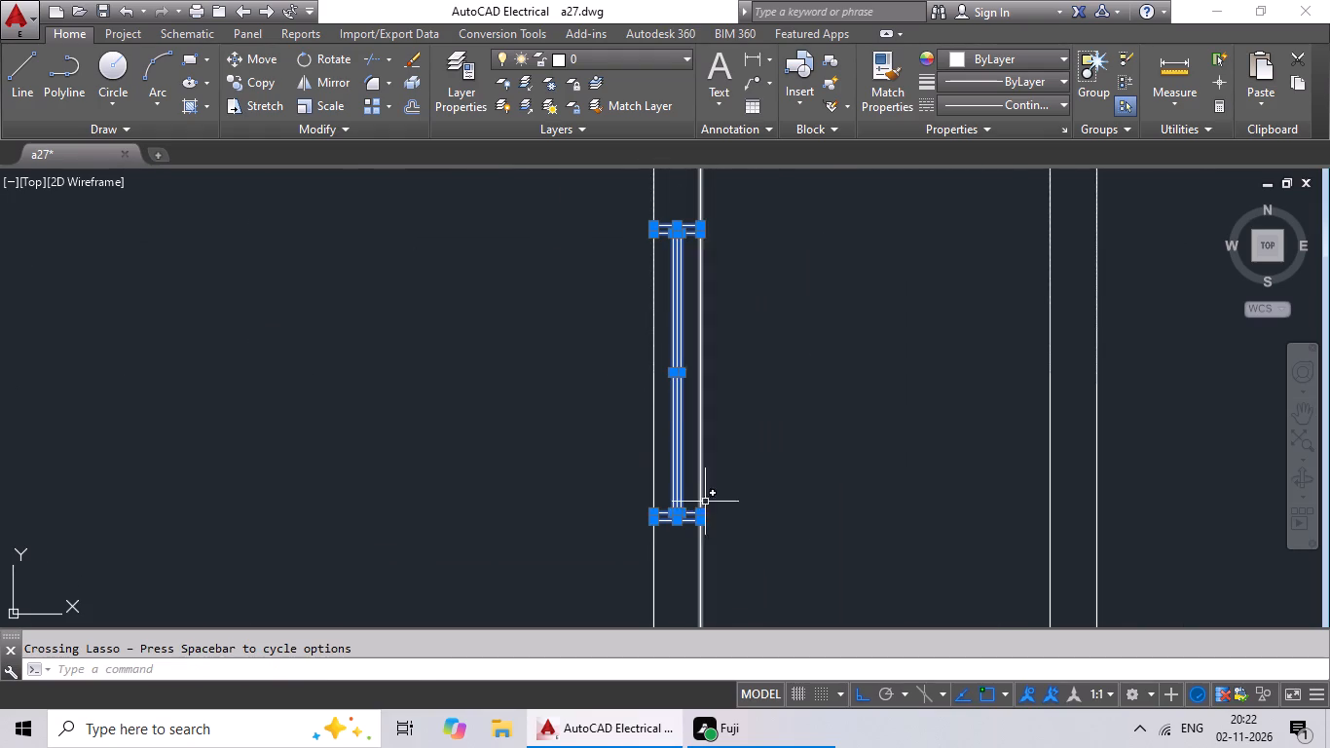
{"action": "left_click", "coordinate": [236, 85]}
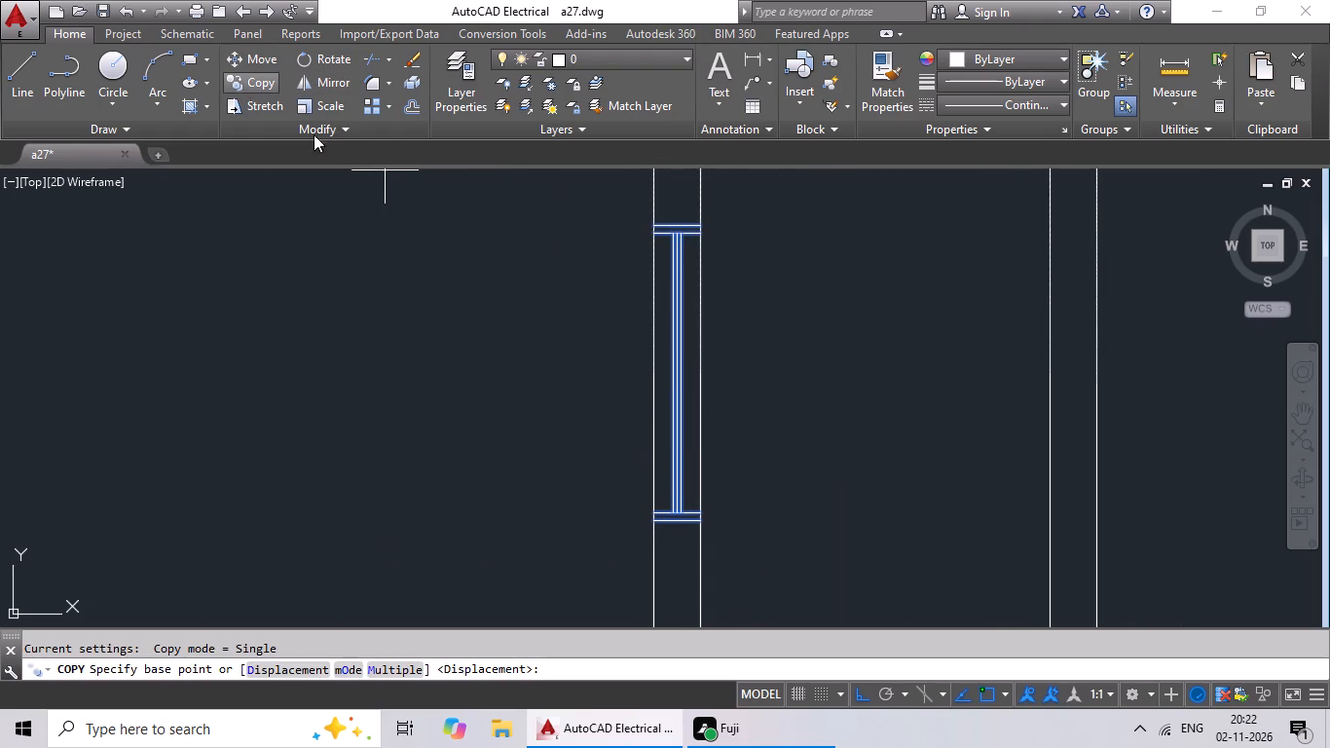
{"action": "scroll", "coordinate": [740, 368], "scroll_direction": "up", "scroll_amount": 2}
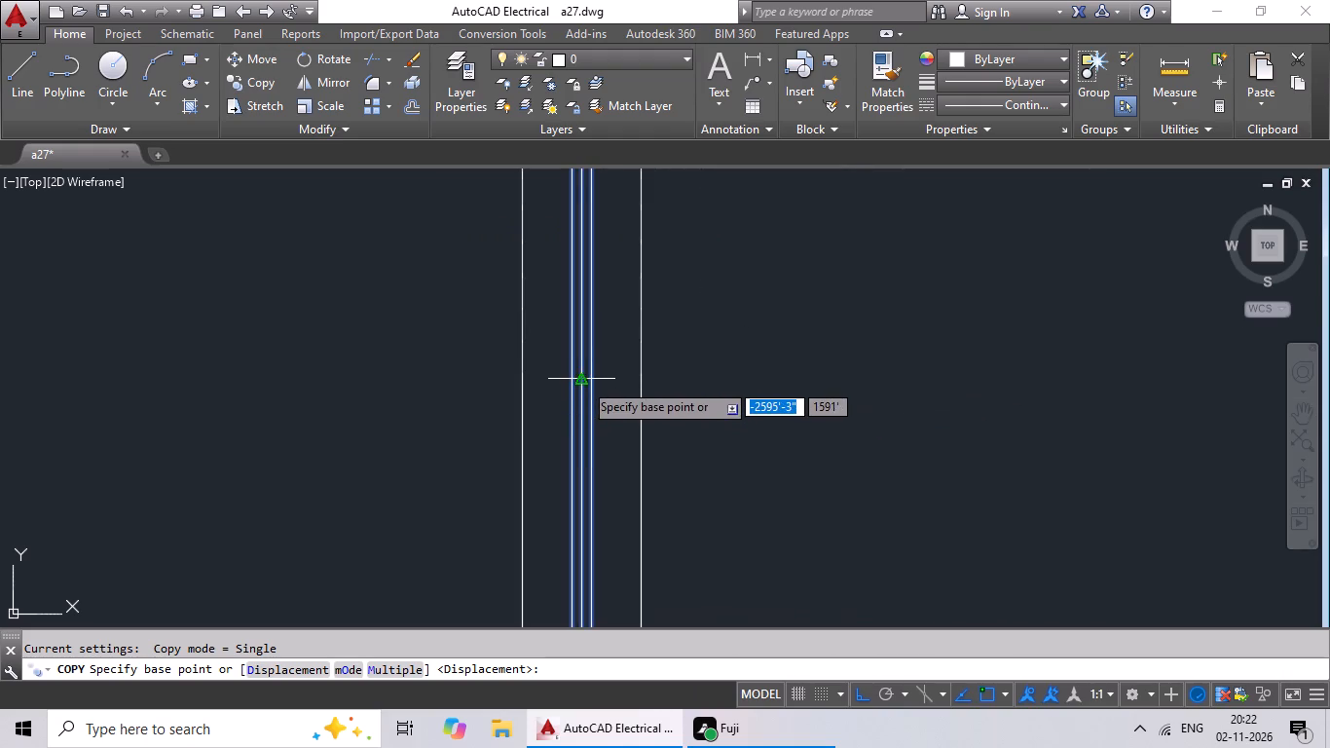
{"action": "left_click_drag", "start_coordinate": [583, 382], "coordinate": [565, 390]}
{"action": "scroll", "coordinate": [387, 397], "scroll_direction": "down", "scroll_amount": 5}
{"action": "middle_click_drag", "start_coordinate": [387, 397], "coordinate": [558, 319]}
{"action": "middle_click_drag", "start_coordinate": [555, 203], "coordinate": [548, 342]}
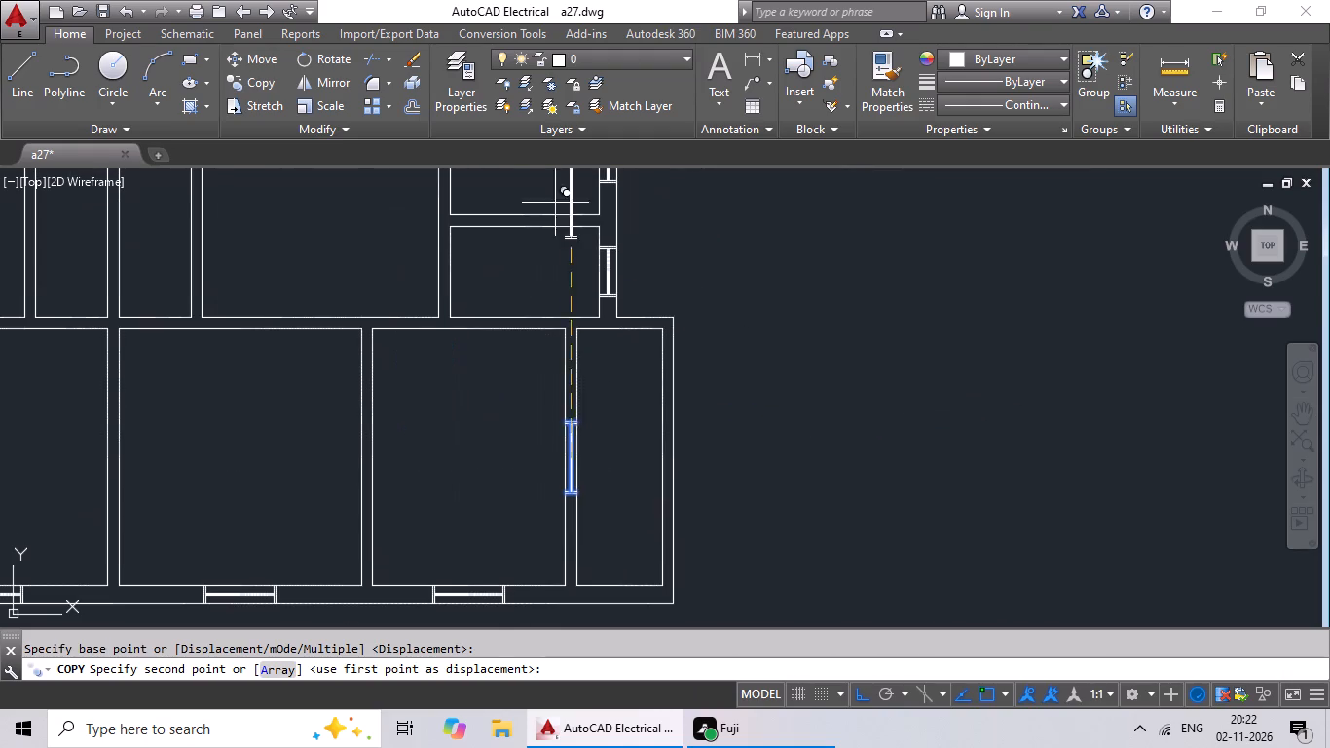
{"action": "left_click", "coordinate": [855, 688]}
{"action": "middle_click_drag", "start_coordinate": [449, 243], "coordinate": [493, 352]}
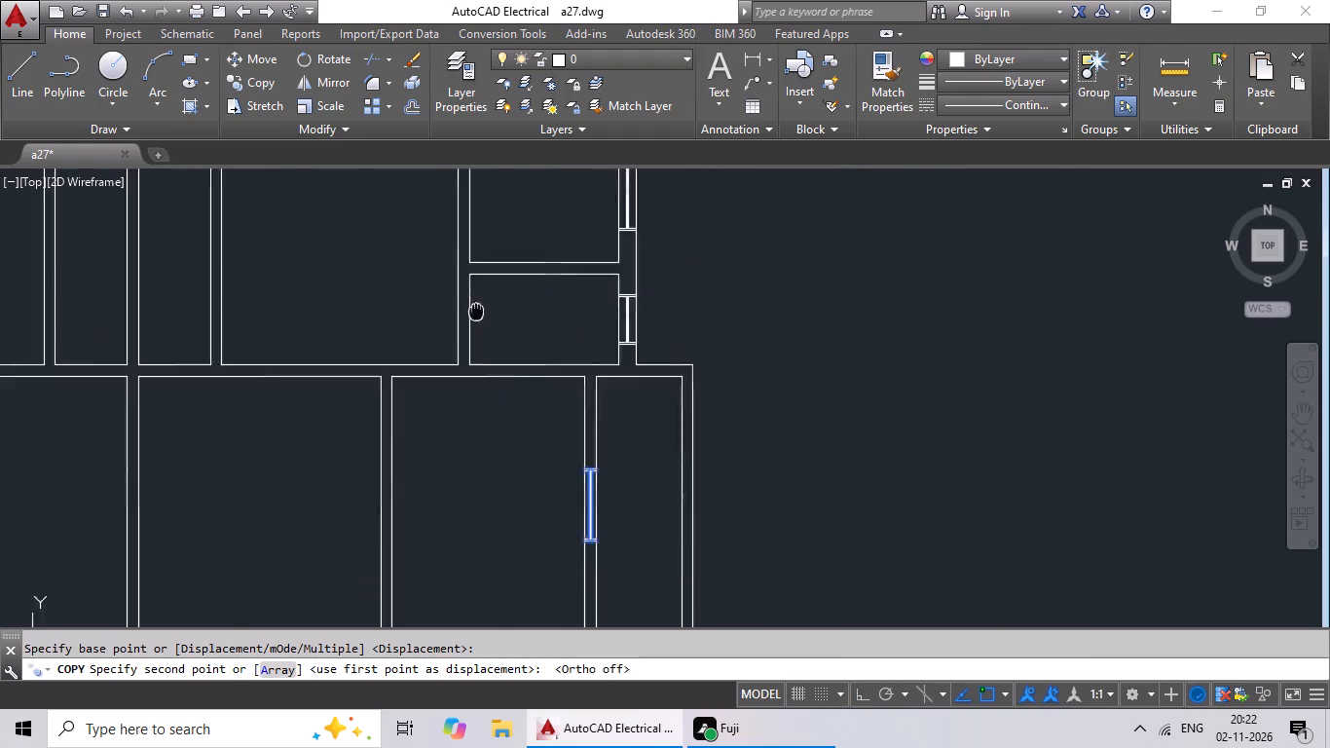
{"action": "middle_click_drag", "start_coordinate": [493, 352], "coordinate": [562, 521]}
{"action": "middle_click_drag", "start_coordinate": [631, 407], "coordinate": [640, 562]}
{"action": "middle_click_drag", "start_coordinate": [632, 397], "coordinate": [634, 556]}
{"action": "scroll", "coordinate": [677, 370], "scroll_direction": "up", "scroll_amount": 4}
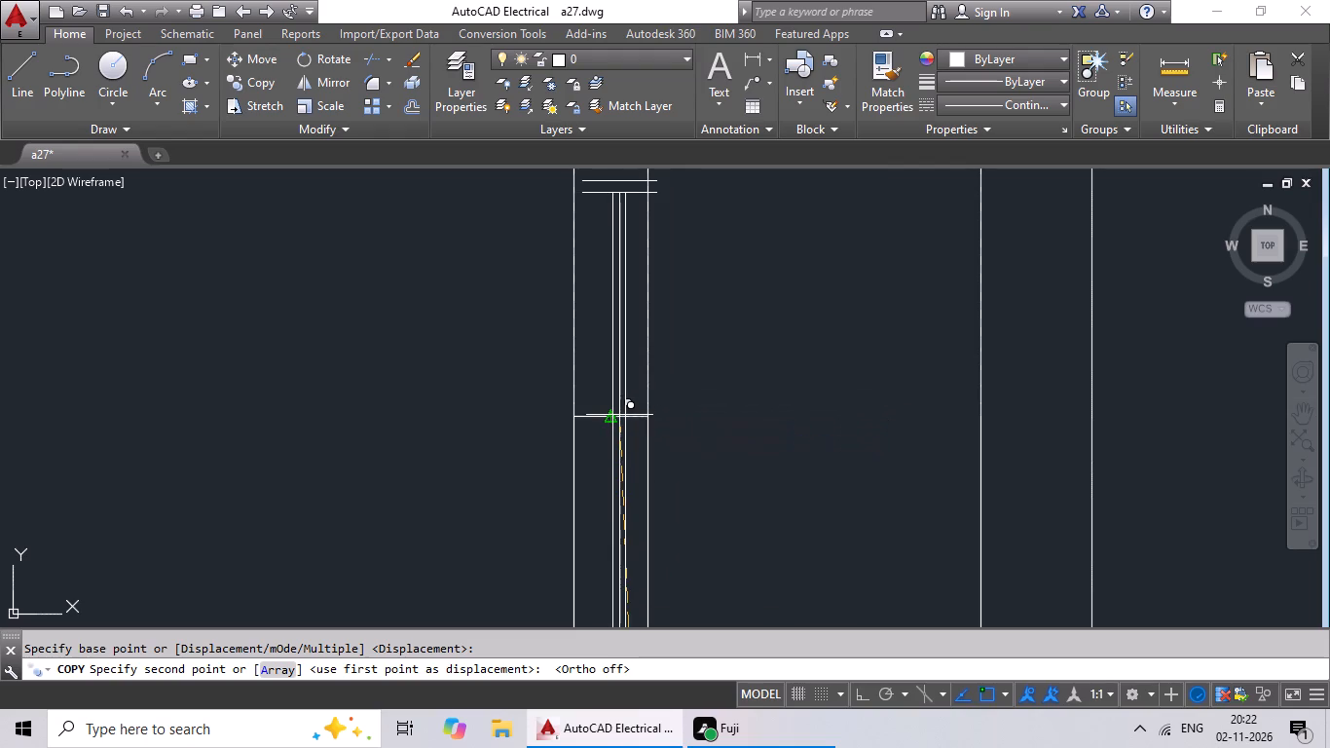
{"action": "left_click", "coordinate": [613, 419]}
Delete the copied window and the midpoint line from the partition below the right bedroom.
{"action": "scroll", "coordinate": [747, 387], "scroll_direction": "down", "scroll_amount": 3}
{"action": "middle_click_drag", "start_coordinate": [759, 395], "coordinate": [722, 395]}
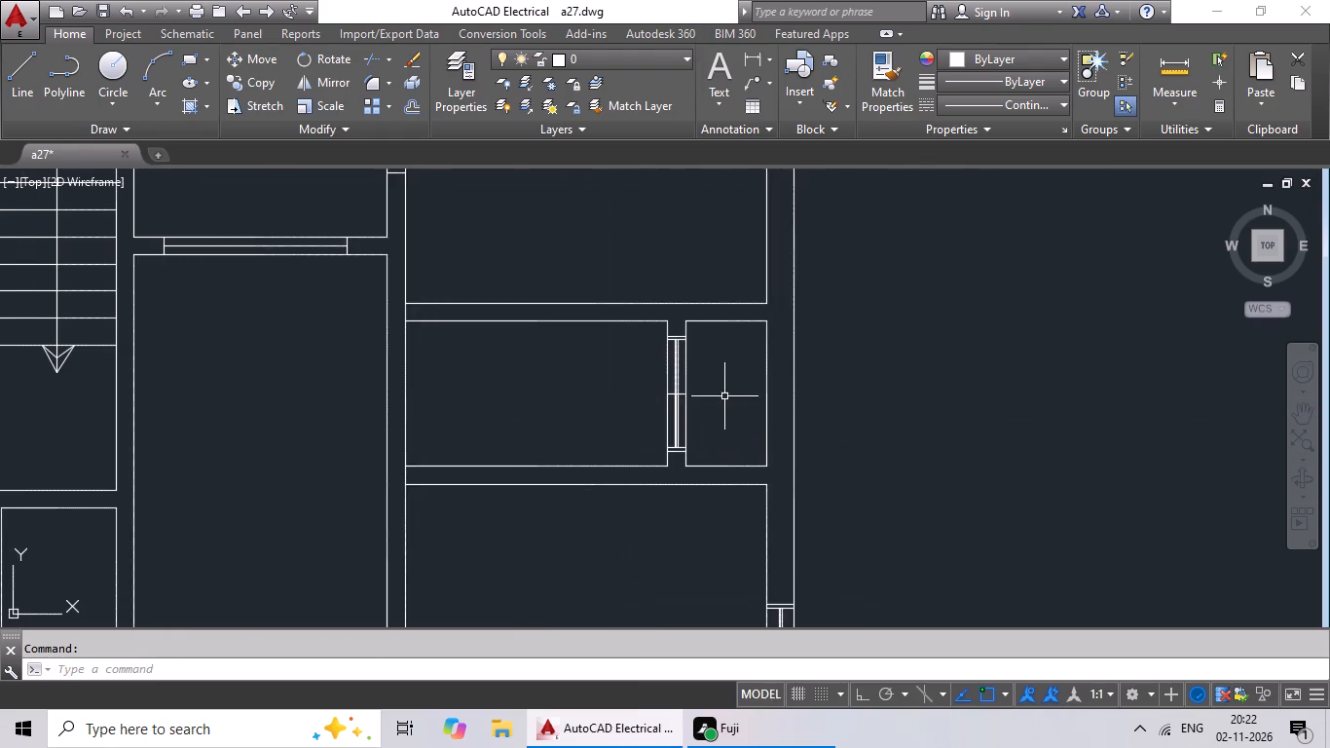
{"action": "scroll", "coordinate": [724, 396], "scroll_direction": "down", "scroll_amount": 1}
{"action": "middle_click_drag", "start_coordinate": [849, 398], "coordinate": [826, 409]}
{"action": "scroll", "coordinate": [826, 419], "scroll_direction": "down", "scroll_amount": 1}
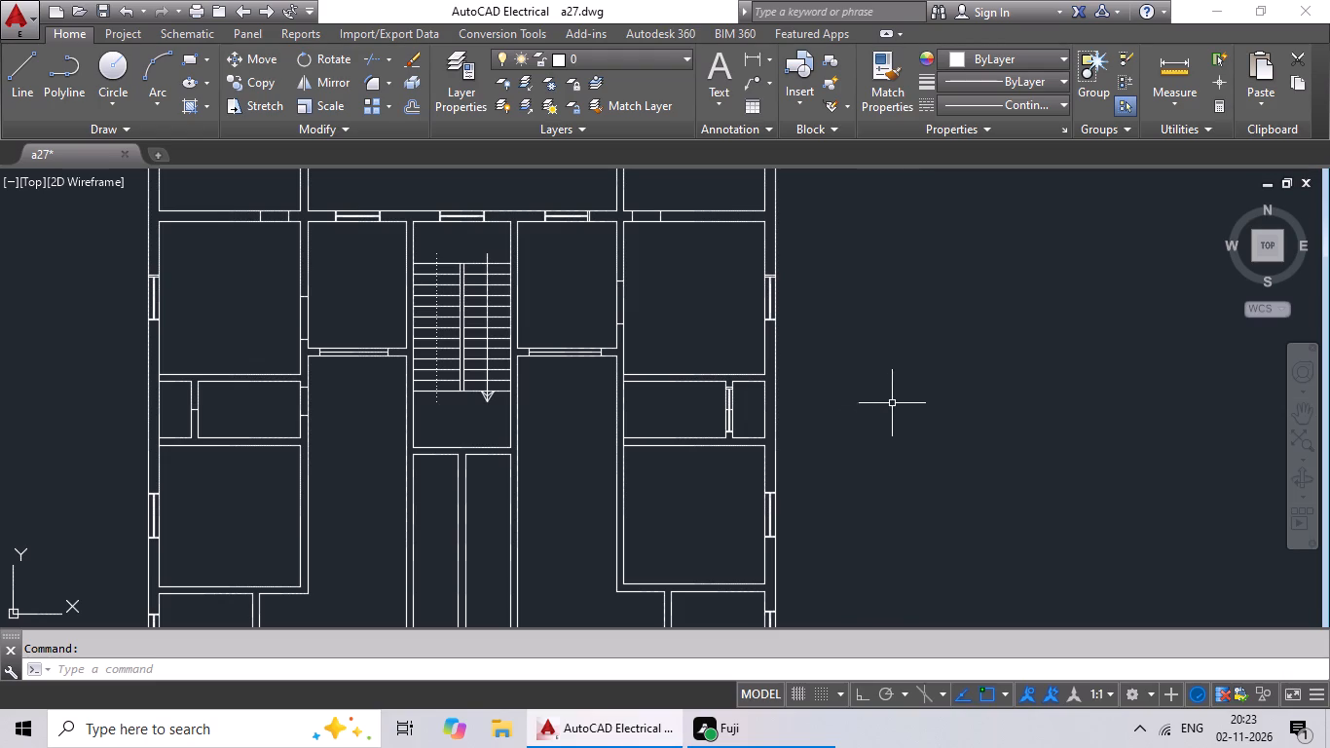
{"action": "scroll", "coordinate": [740, 427], "scroll_direction": "up", "scroll_amount": 1}
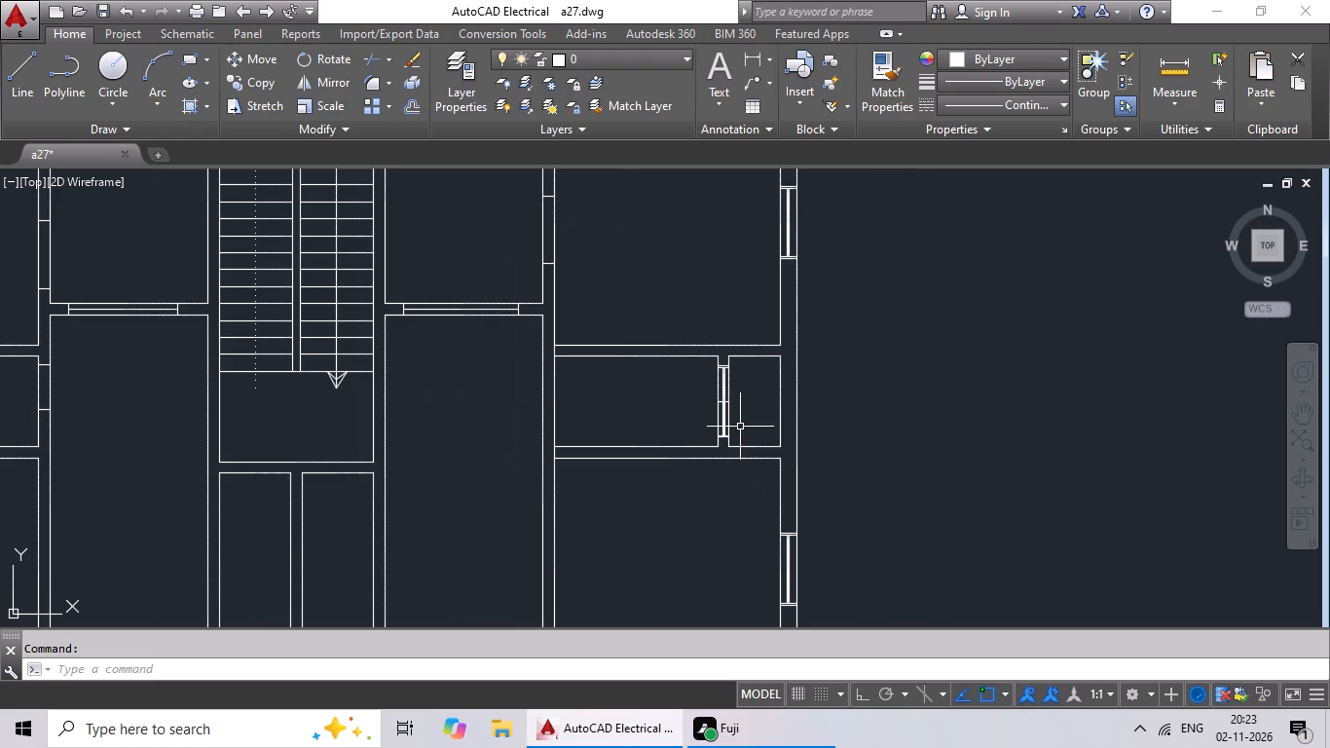
{"action": "scroll", "coordinate": [727, 400], "scroll_direction": "up", "scroll_amount": 4}
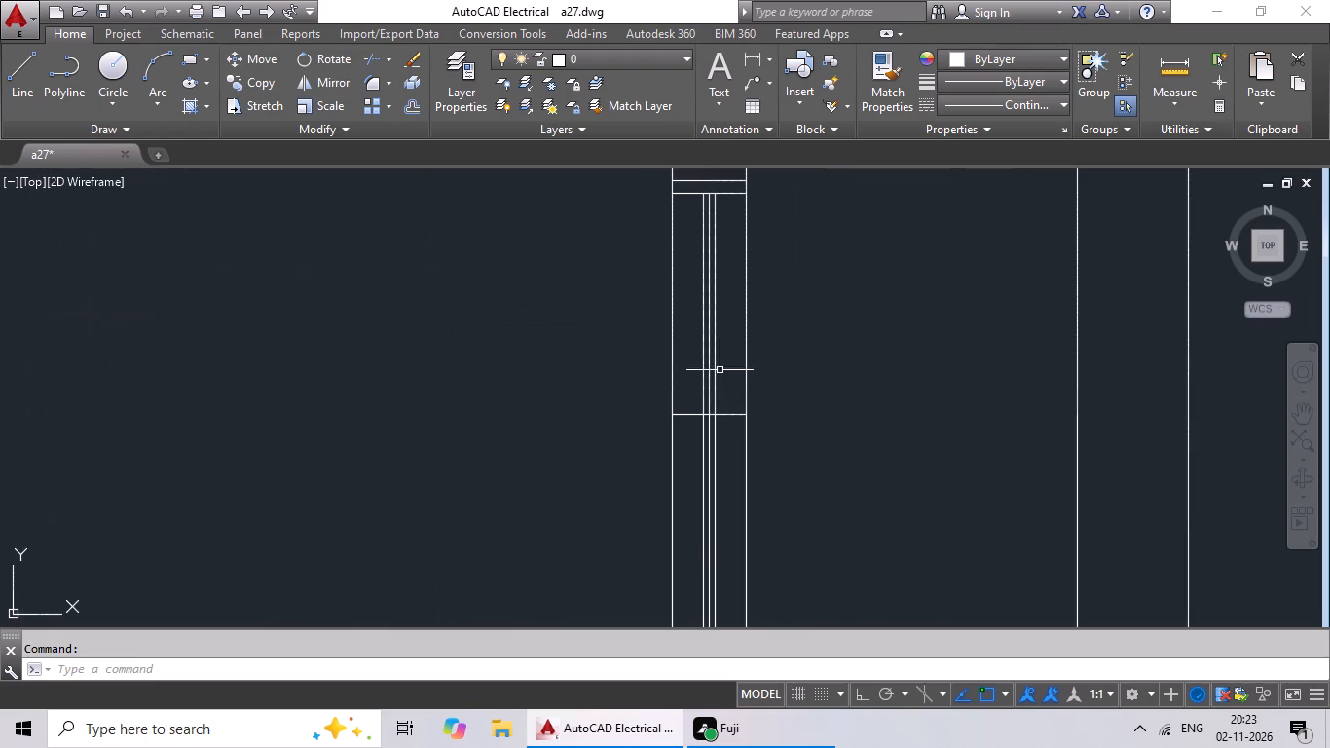
{"action": "scroll", "coordinate": [723, 309], "scroll_direction": "down", "scroll_amount": 2}
{"action": "left_click_drag", "start_coordinate": [721, 249], "coordinate": [713, 288]}
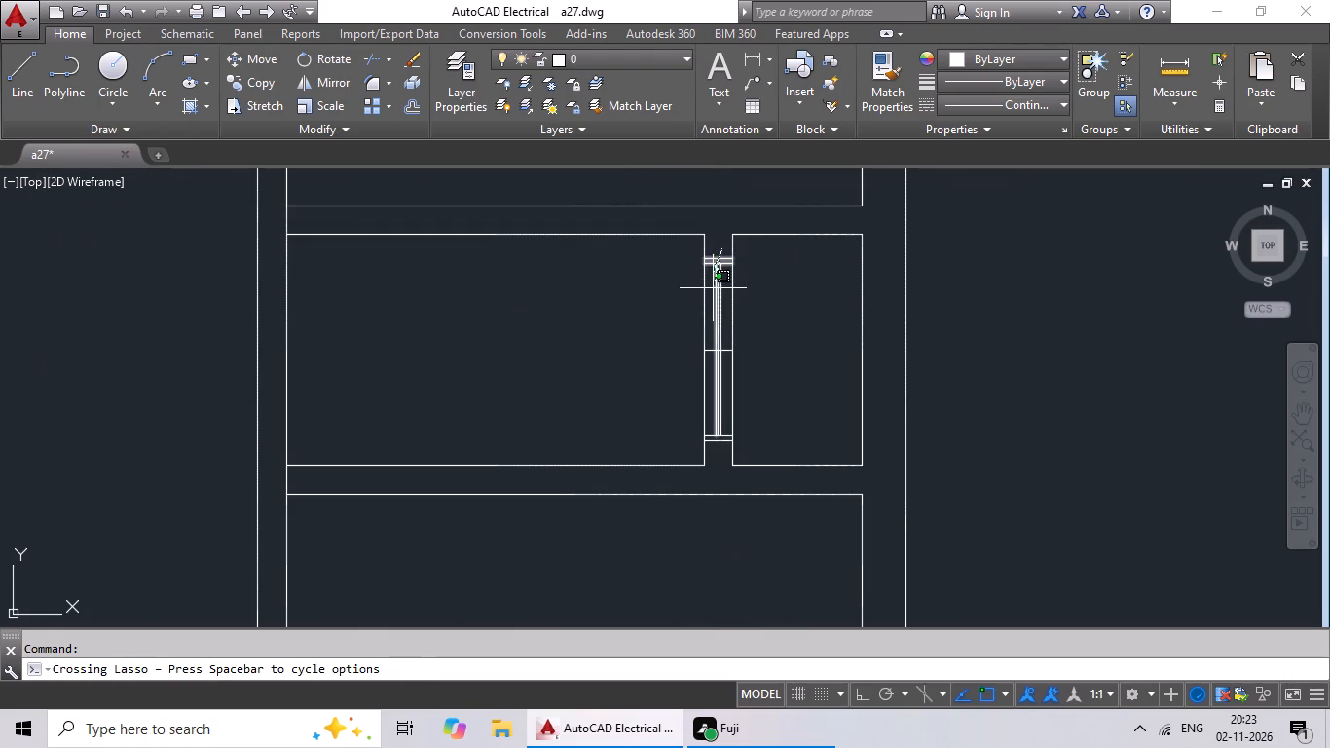
{"action": "left_click_drag", "start_coordinate": [713, 288], "coordinate": [719, 441]}
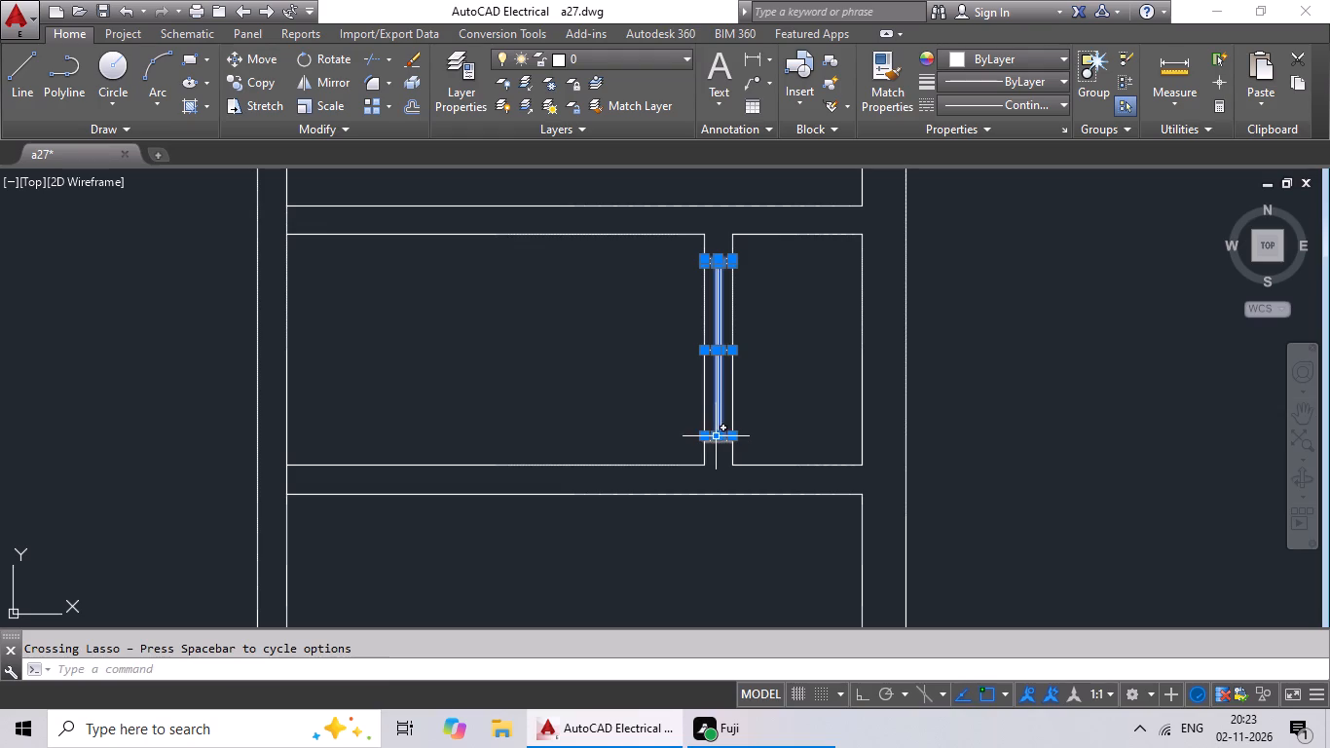
{"action": "key", "text": "Delete"}
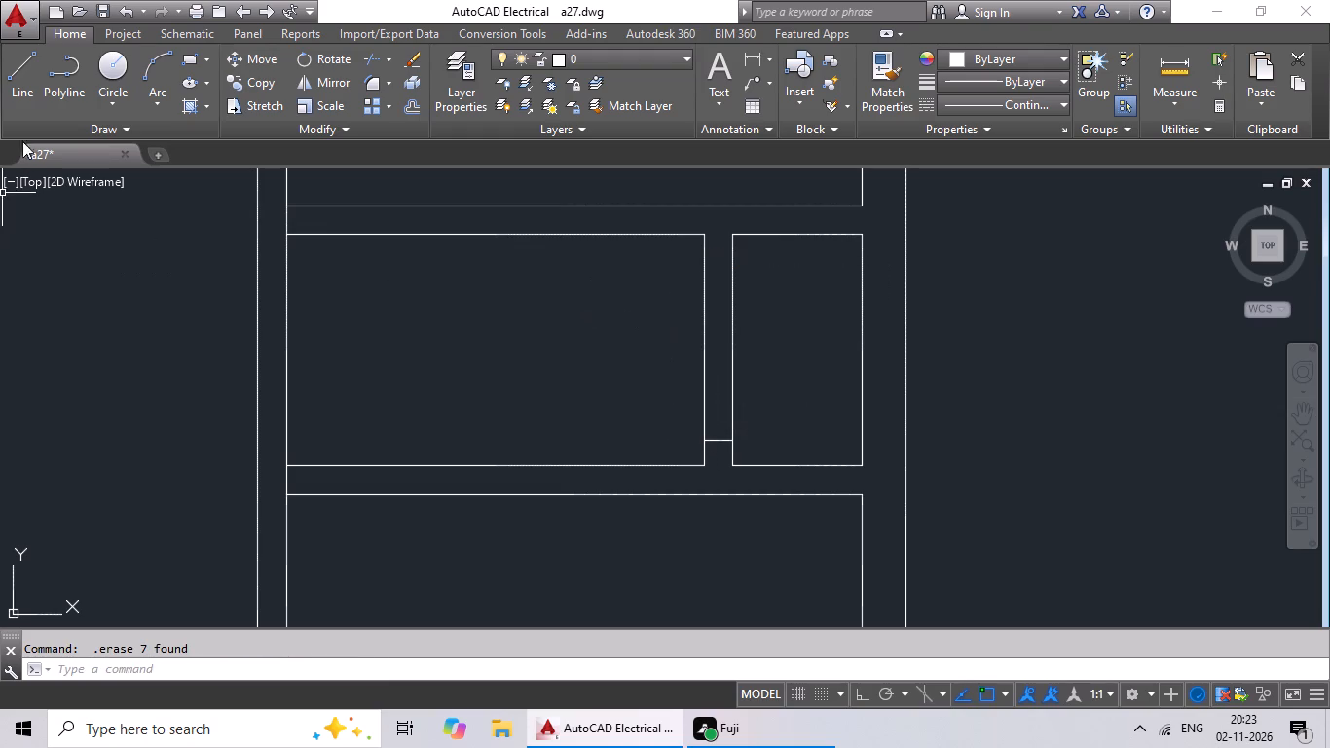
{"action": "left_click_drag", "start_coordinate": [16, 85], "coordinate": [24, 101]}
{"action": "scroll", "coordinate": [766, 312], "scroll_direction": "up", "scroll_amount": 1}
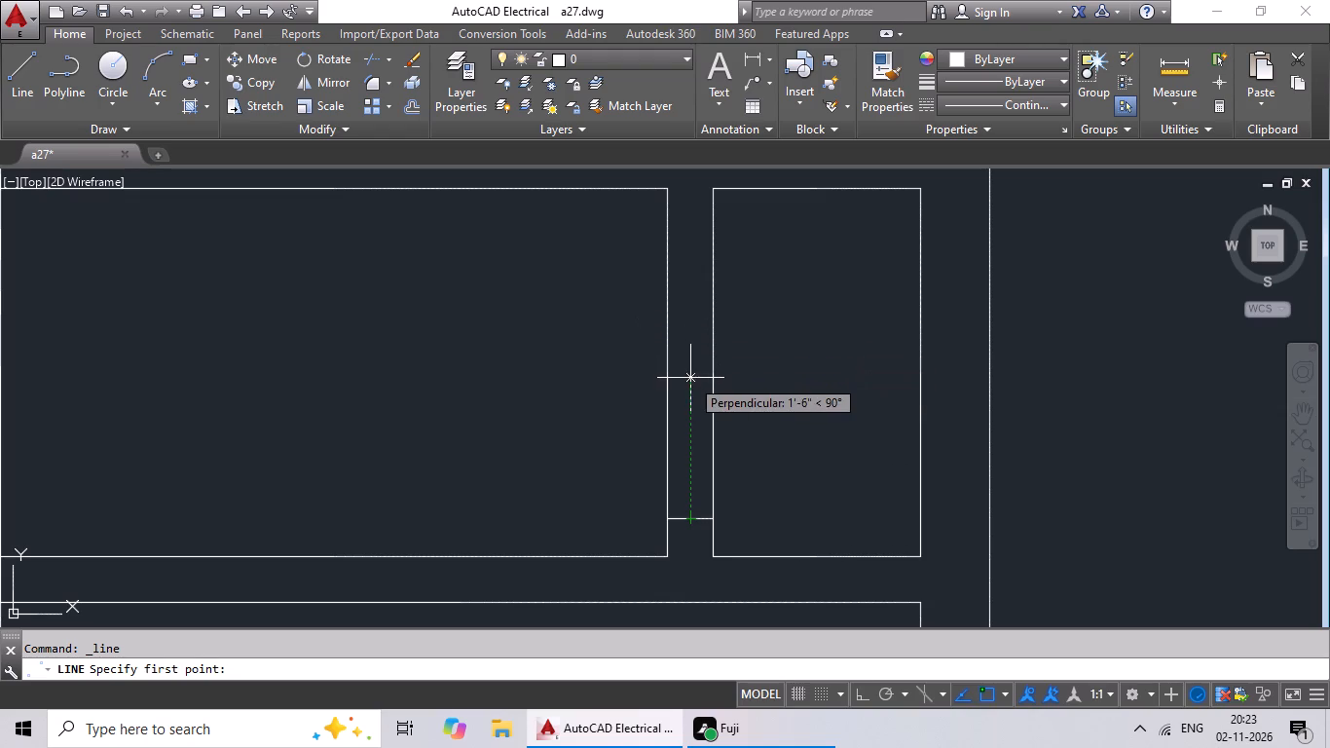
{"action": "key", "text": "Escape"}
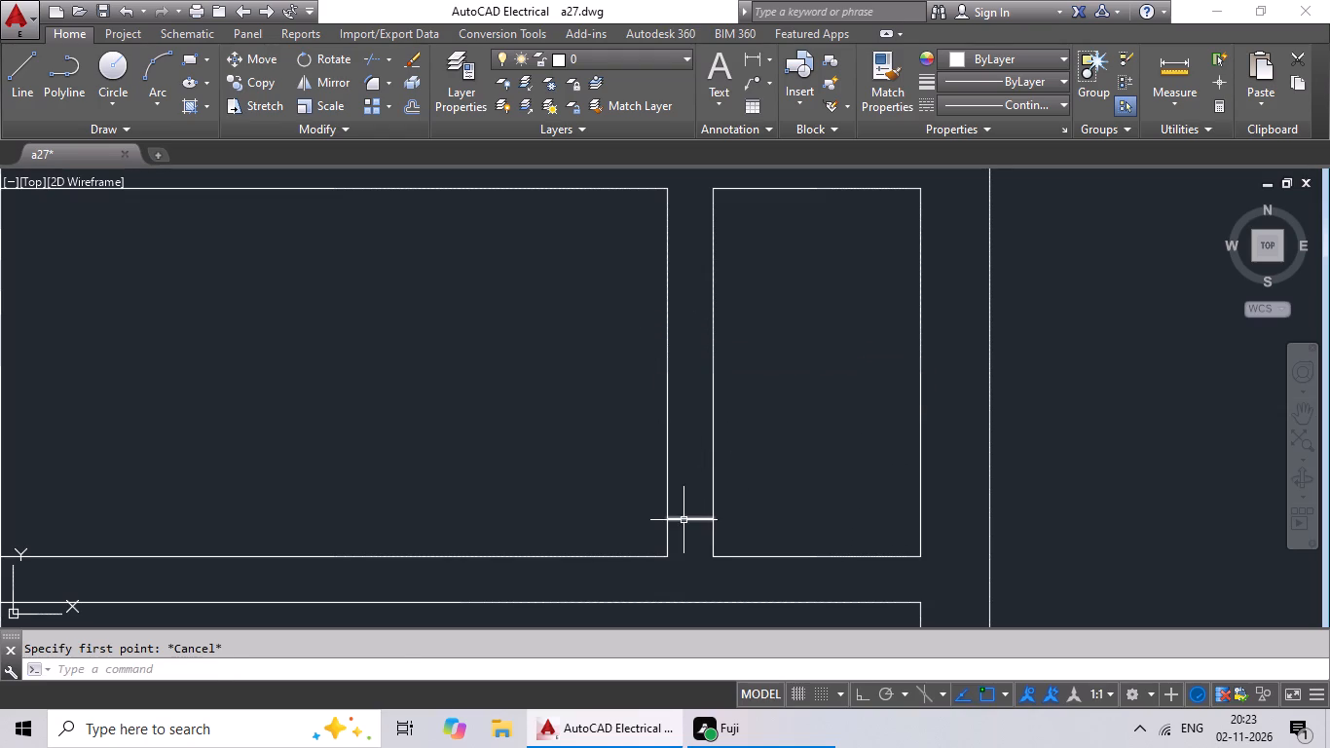
Delete the short leftover line across the lower end of the partition below the right bedroom.
{"action": "left_click", "coordinate": [683, 522]}
{"action": "scroll", "coordinate": [689, 518], "scroll_direction": "up", "scroll_amount": 1}
{"action": "left_click", "coordinate": [698, 488]}
{"action": "left_click_drag", "start_coordinate": [696, 488], "coordinate": [687, 541]}
{"action": "left_click", "coordinate": [687, 541]}
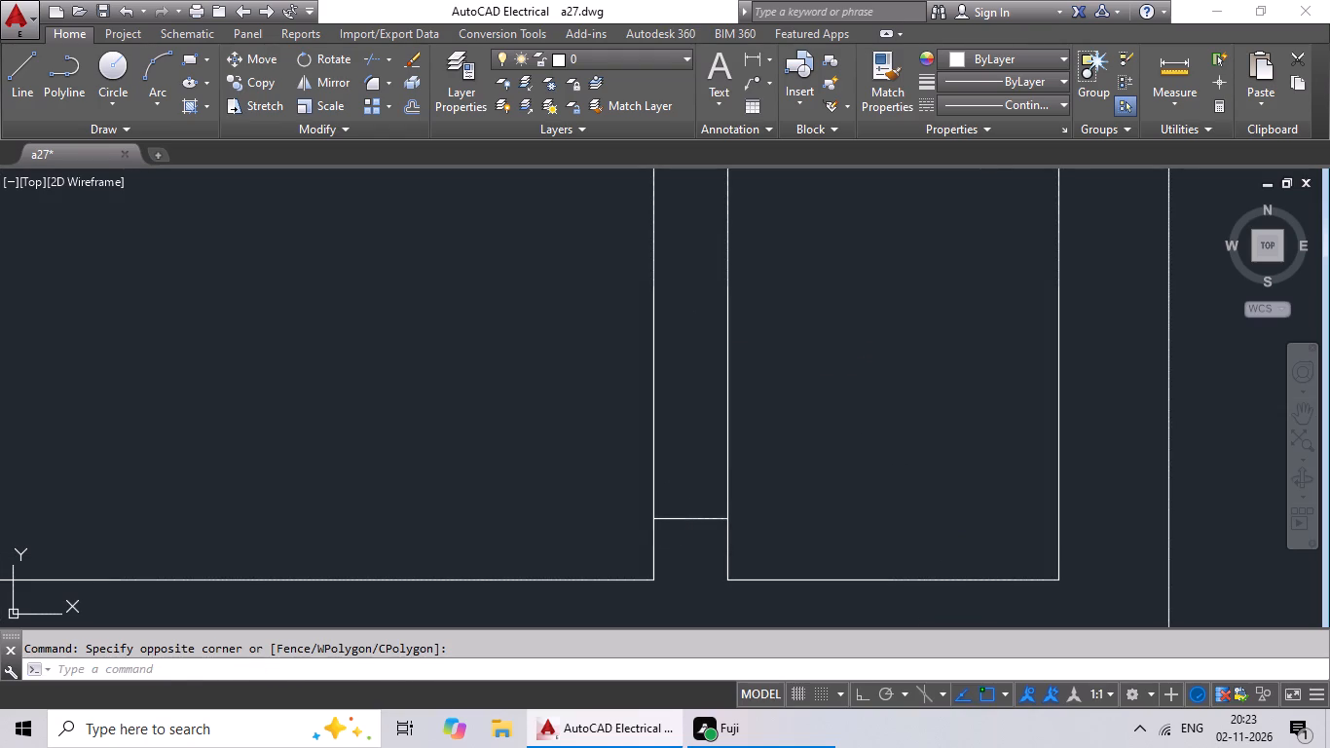
{"action": "left_click_drag", "start_coordinate": [683, 497], "coordinate": [687, 484]}
{"action": "key", "text": "Delete"}
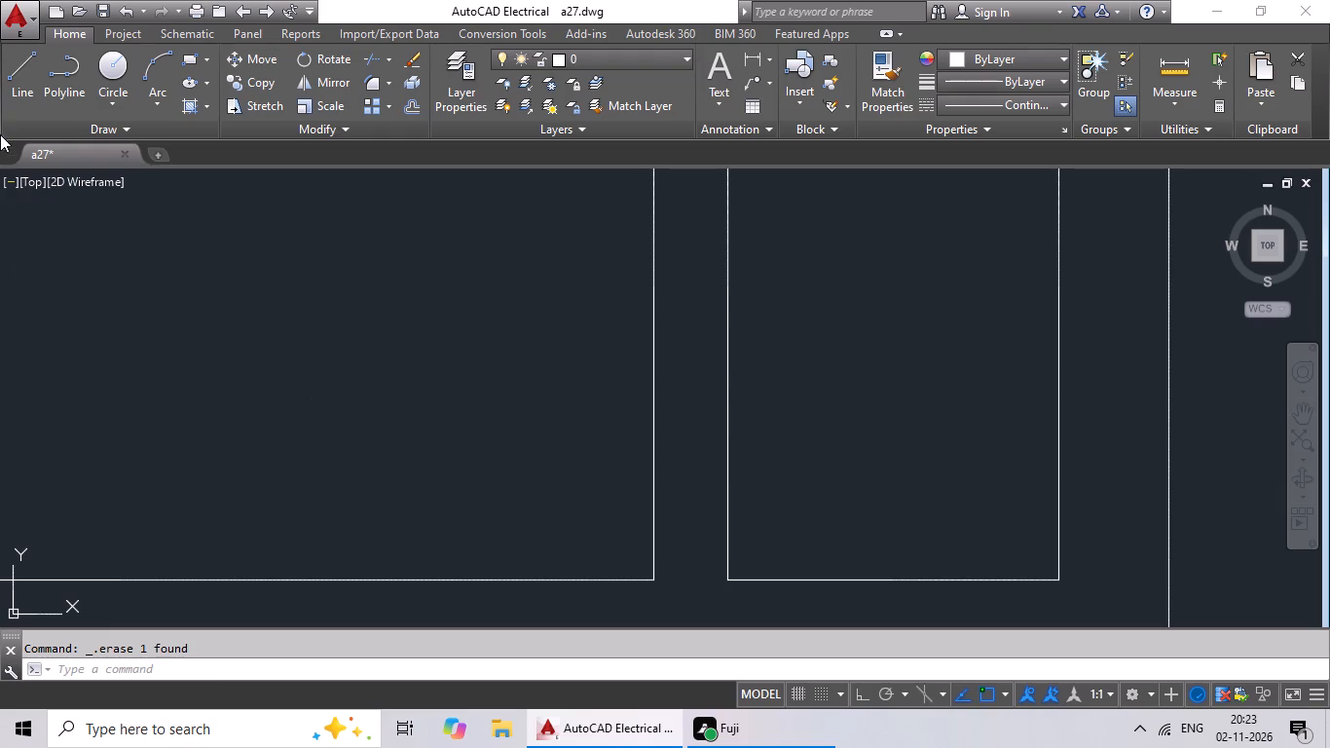
Draw a line across the partition below the right bedroom, joining the midpoints of its two faces.
{"action": "left_click", "coordinate": [28, 67]}
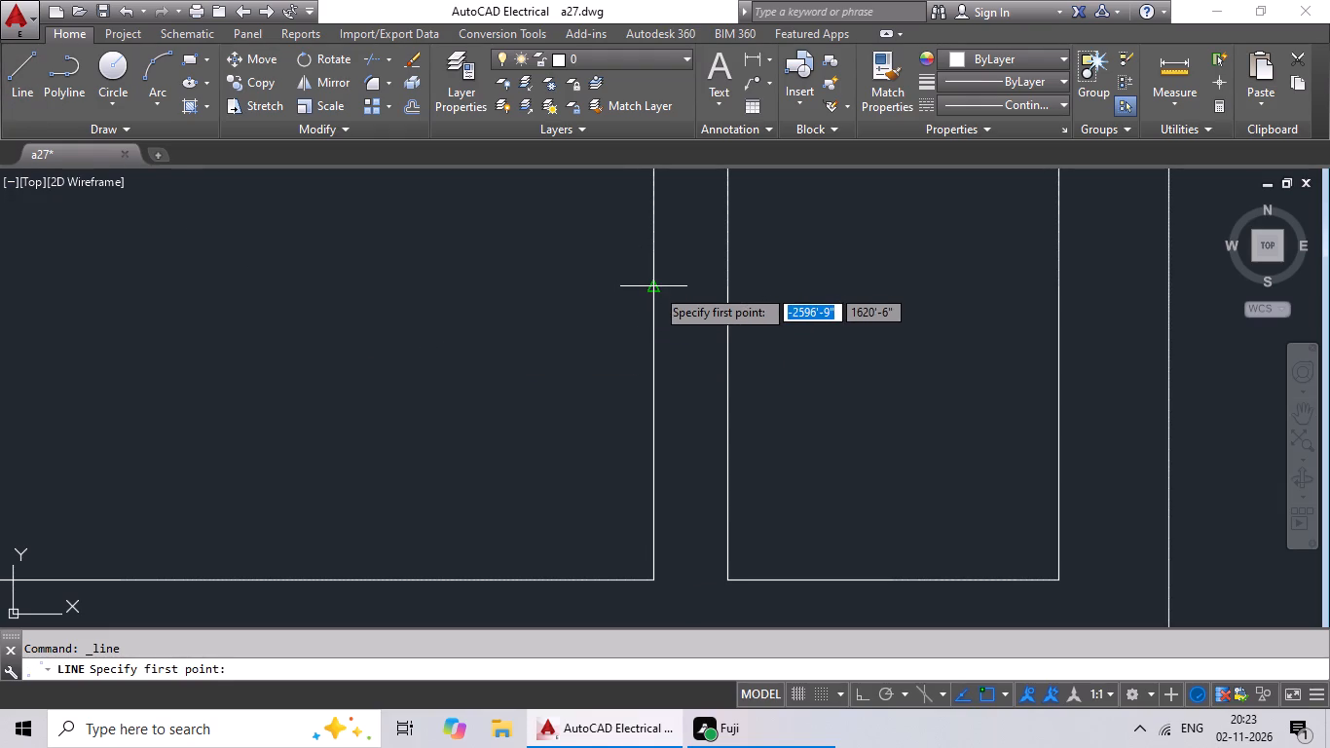
{"action": "left_click", "coordinate": [655, 286]}
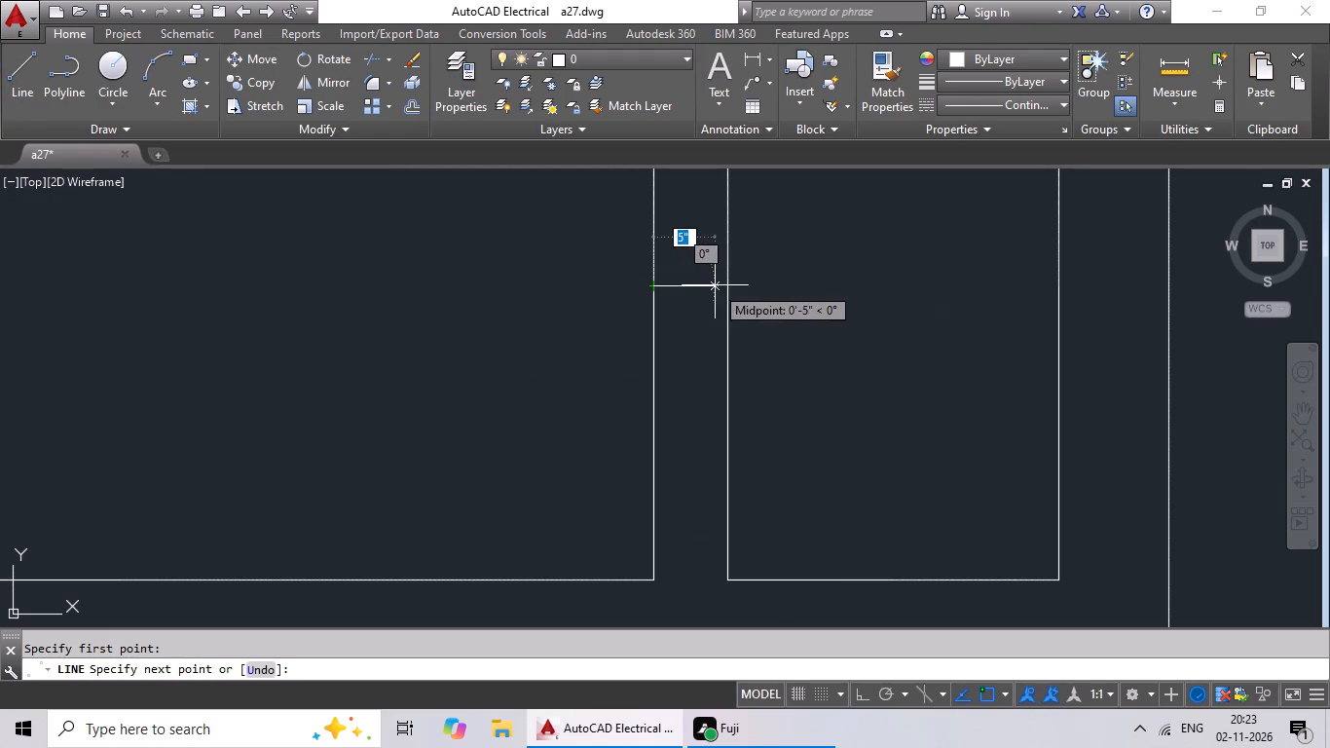
{"action": "left_click", "coordinate": [725, 287]}
{"action": "key", "text": "Escape"}
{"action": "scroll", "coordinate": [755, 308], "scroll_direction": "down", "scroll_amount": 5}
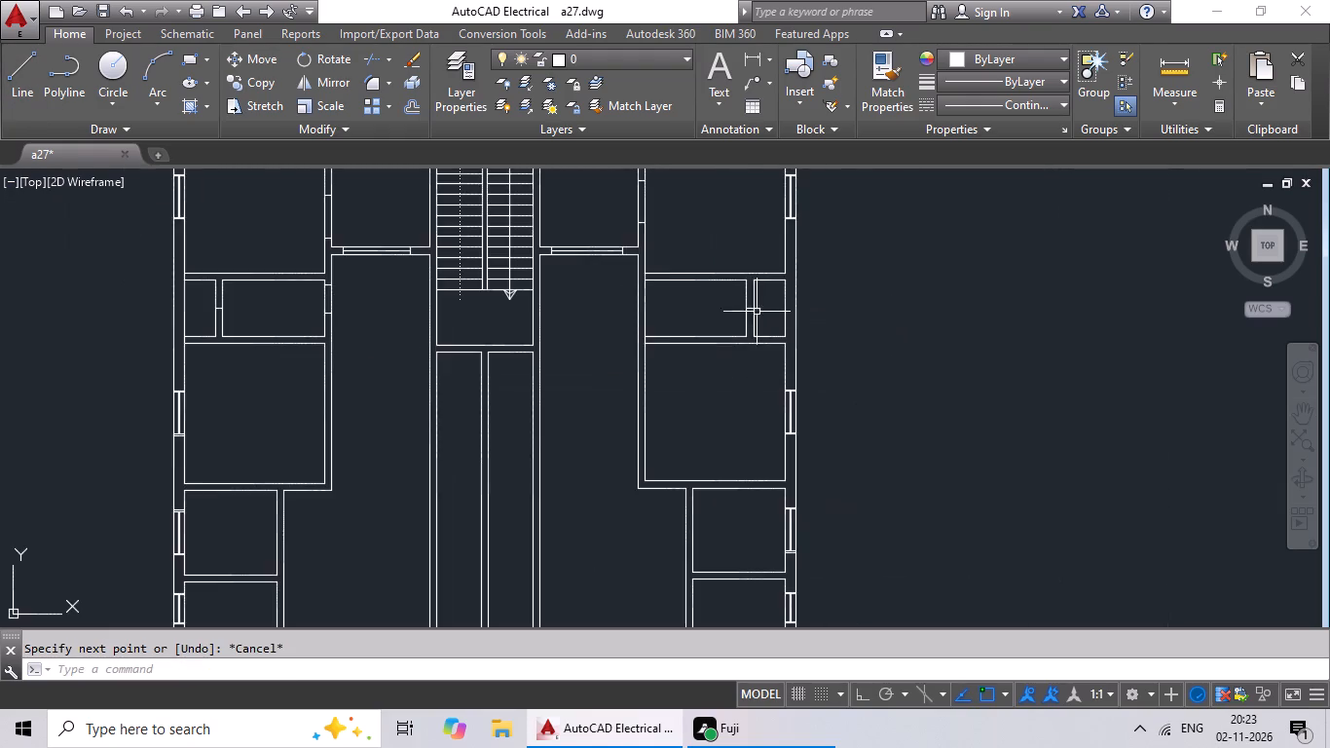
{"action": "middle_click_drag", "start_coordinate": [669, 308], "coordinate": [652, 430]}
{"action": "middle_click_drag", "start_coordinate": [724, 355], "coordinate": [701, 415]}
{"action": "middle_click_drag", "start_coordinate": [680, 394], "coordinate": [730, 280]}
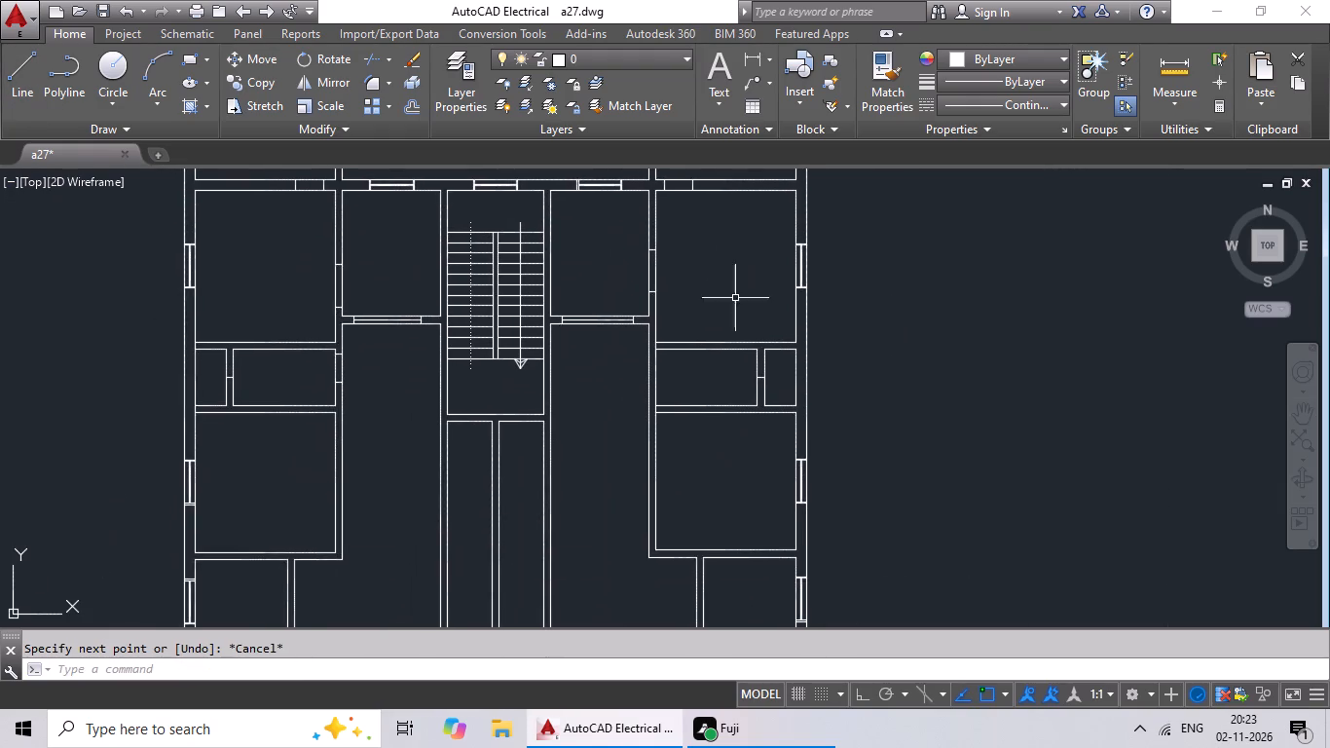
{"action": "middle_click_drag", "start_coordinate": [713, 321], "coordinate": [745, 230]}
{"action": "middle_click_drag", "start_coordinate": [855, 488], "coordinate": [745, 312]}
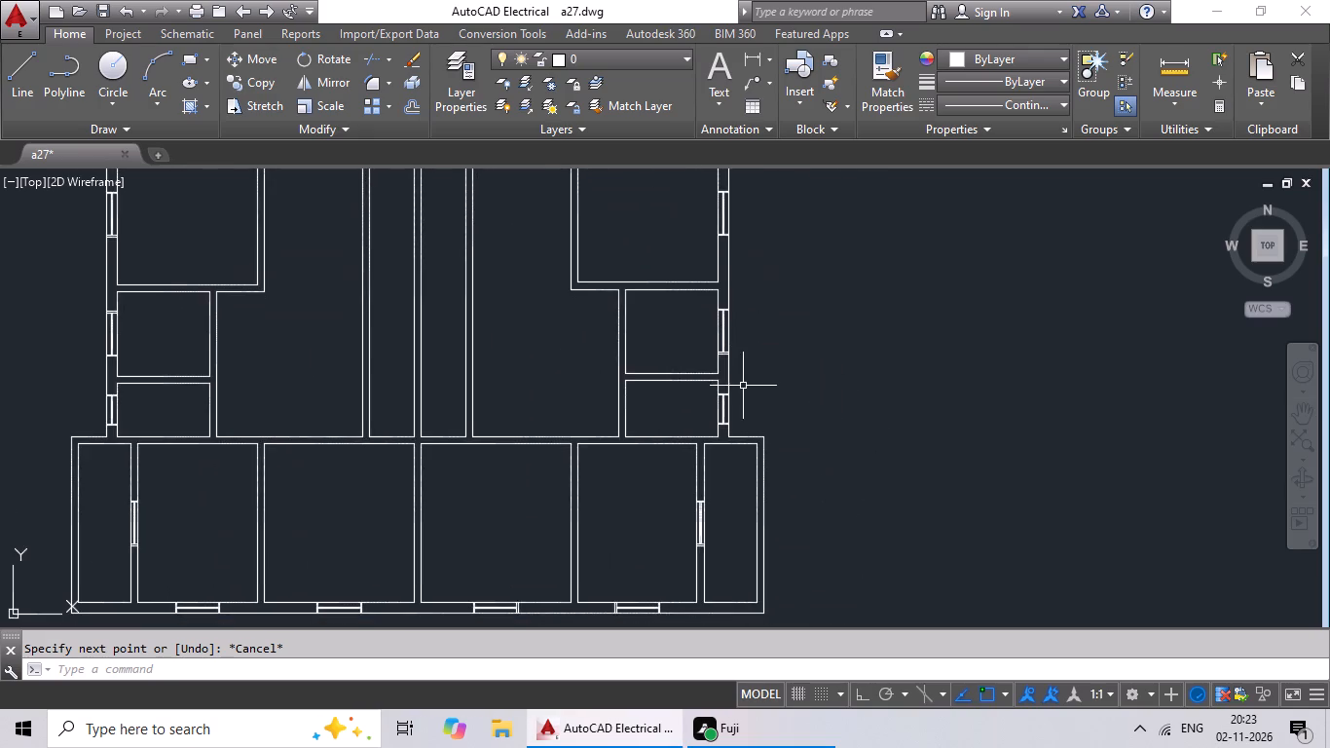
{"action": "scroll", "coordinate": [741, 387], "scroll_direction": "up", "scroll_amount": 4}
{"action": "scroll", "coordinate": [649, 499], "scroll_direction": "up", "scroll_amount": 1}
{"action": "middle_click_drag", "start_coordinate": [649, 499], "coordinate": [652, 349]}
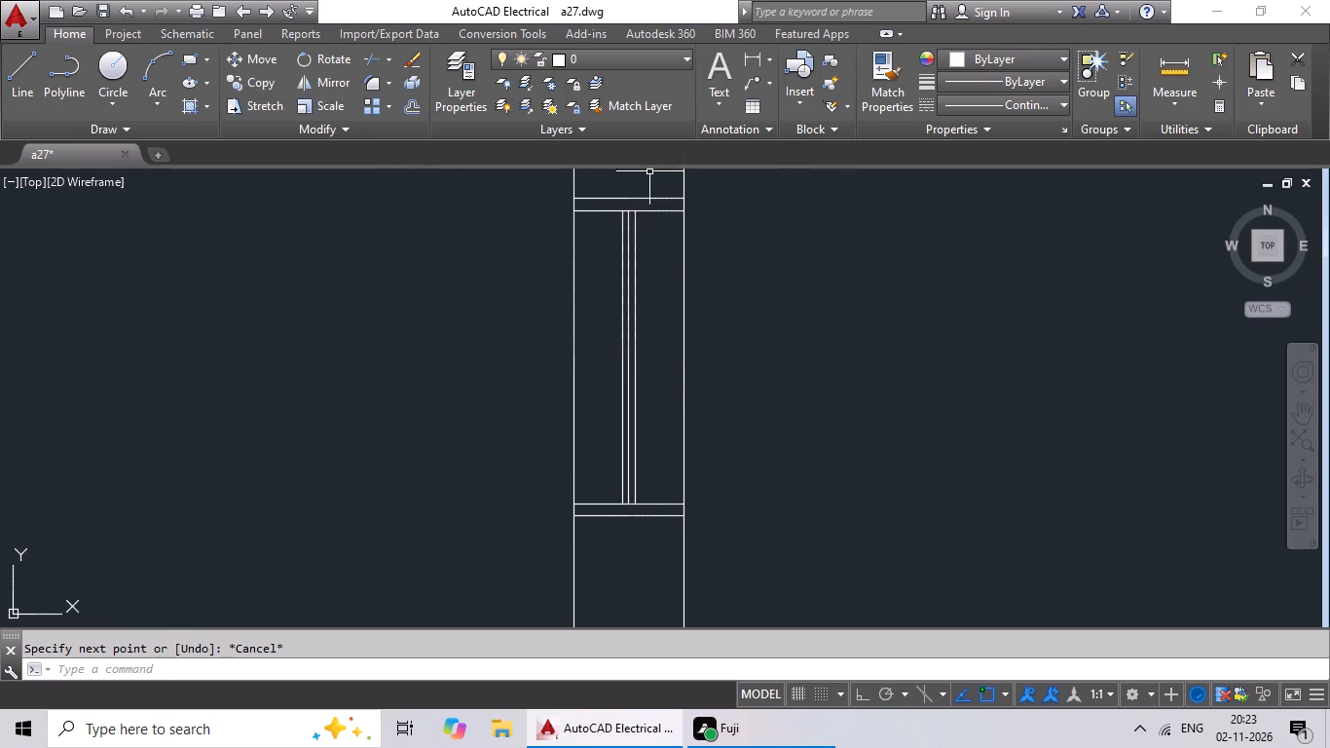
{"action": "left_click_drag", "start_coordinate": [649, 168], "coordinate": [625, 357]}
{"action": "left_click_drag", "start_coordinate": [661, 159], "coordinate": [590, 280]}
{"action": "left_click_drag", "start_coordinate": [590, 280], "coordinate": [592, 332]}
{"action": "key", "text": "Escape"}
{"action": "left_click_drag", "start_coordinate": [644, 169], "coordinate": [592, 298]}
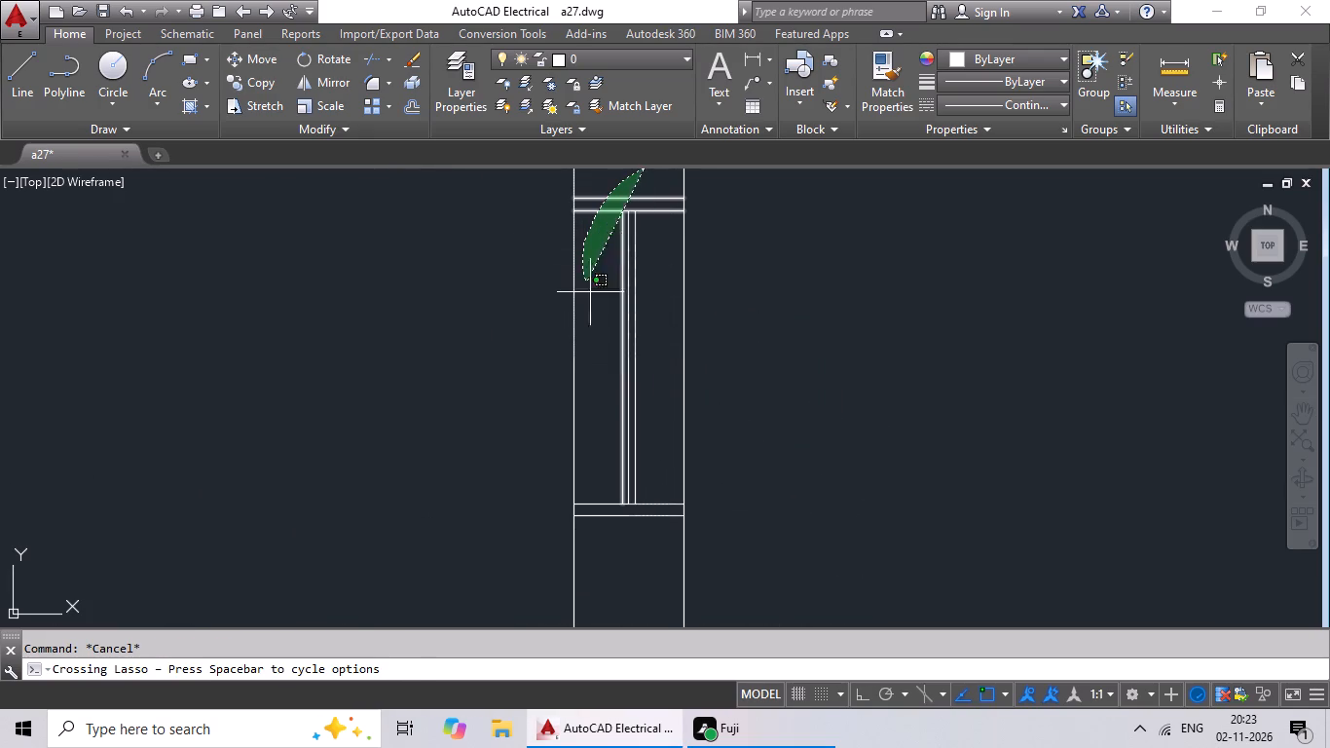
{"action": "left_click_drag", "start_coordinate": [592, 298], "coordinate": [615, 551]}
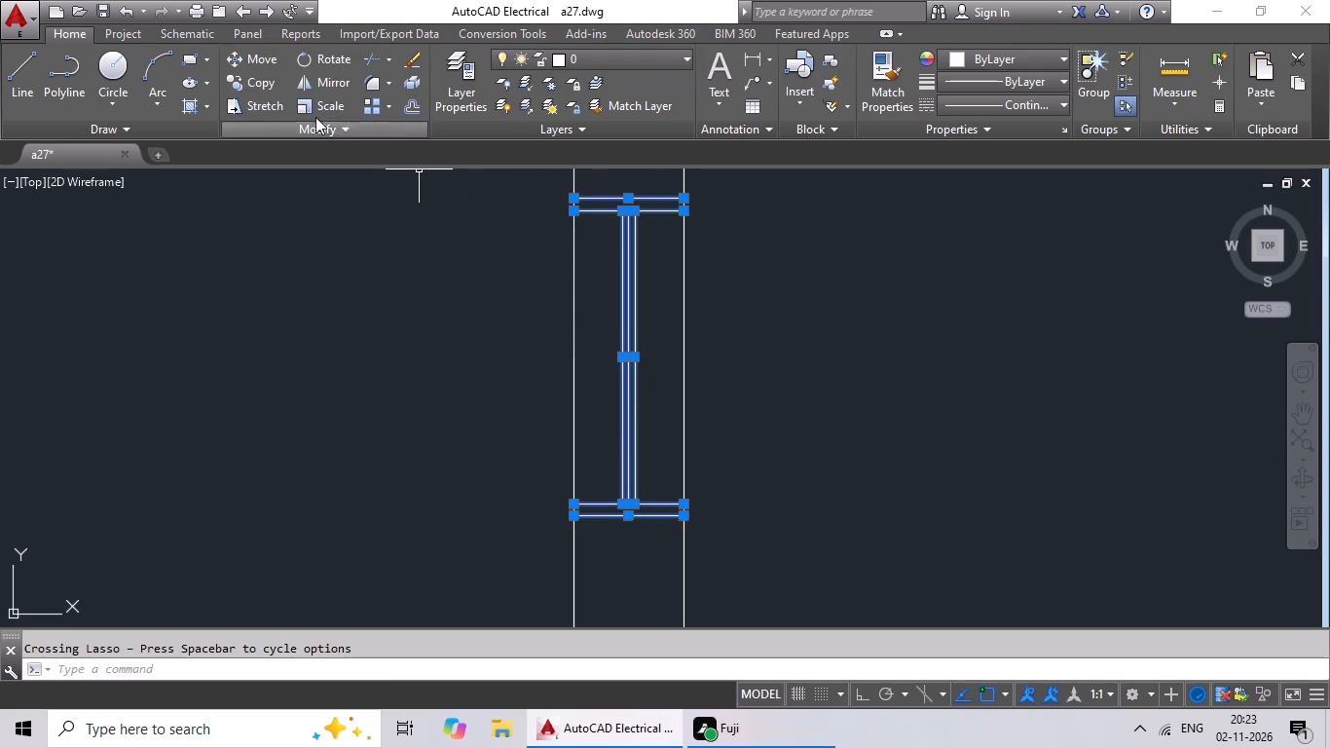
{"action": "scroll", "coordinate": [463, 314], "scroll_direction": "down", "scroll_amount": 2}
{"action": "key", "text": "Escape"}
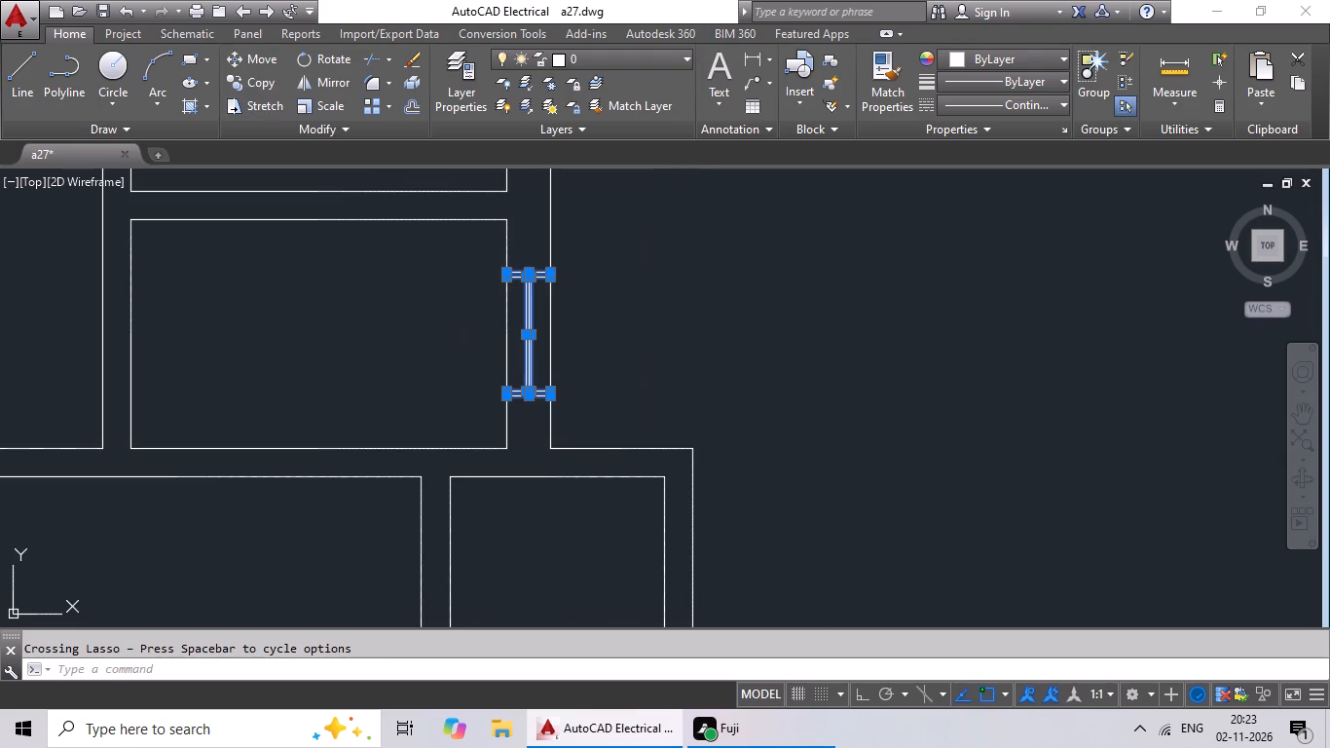
Draw a 2' vertical line in the empty space to the right of the floor plan, with Ortho on.
{"action": "scroll", "coordinate": [466, 334], "scroll_direction": "down", "scroll_amount": 3}
{"action": "middle_click_drag", "start_coordinate": [471, 337], "coordinate": [470, 377]}
{"action": "middle_click_drag", "start_coordinate": [485, 391], "coordinate": [617, 339]}
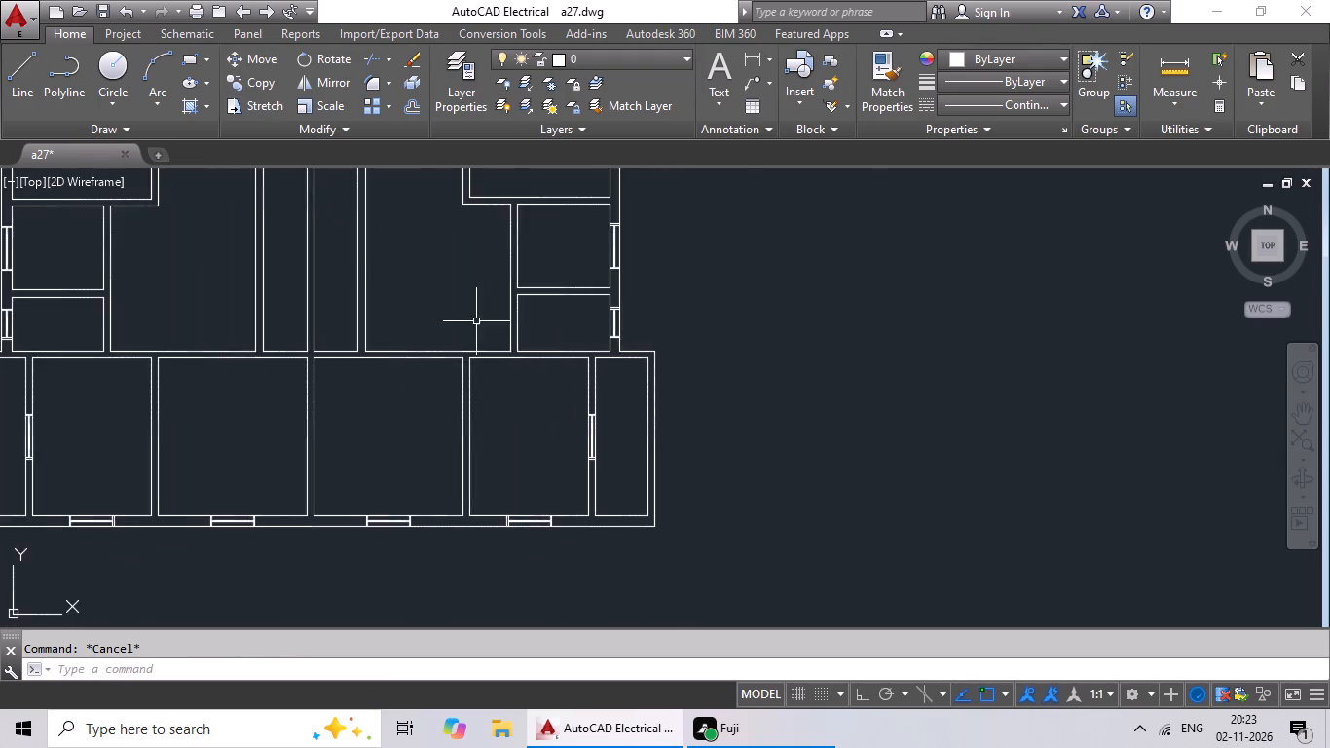
{"action": "middle_click_drag", "start_coordinate": [476, 321], "coordinate": [725, 379]}
{"action": "middle_click_drag", "start_coordinate": [481, 336], "coordinate": [456, 503]}
{"action": "middle_click_drag", "start_coordinate": [515, 413], "coordinate": [491, 536]}
{"action": "middle_click_drag", "start_coordinate": [473, 467], "coordinate": [462, 467]}
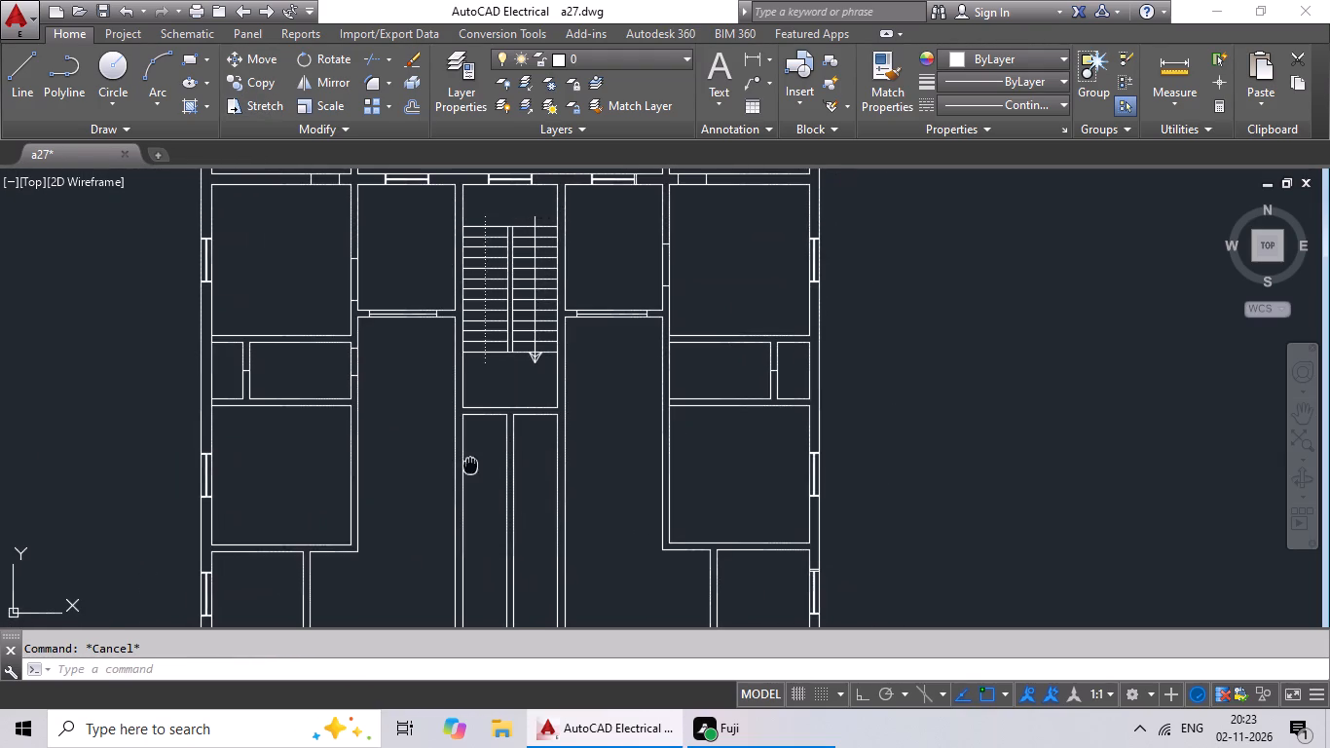
{"action": "middle_click_drag", "start_coordinate": [462, 467], "coordinate": [354, 494]}
{"action": "middle_click_drag", "start_coordinate": [485, 466], "coordinate": [351, 492]}
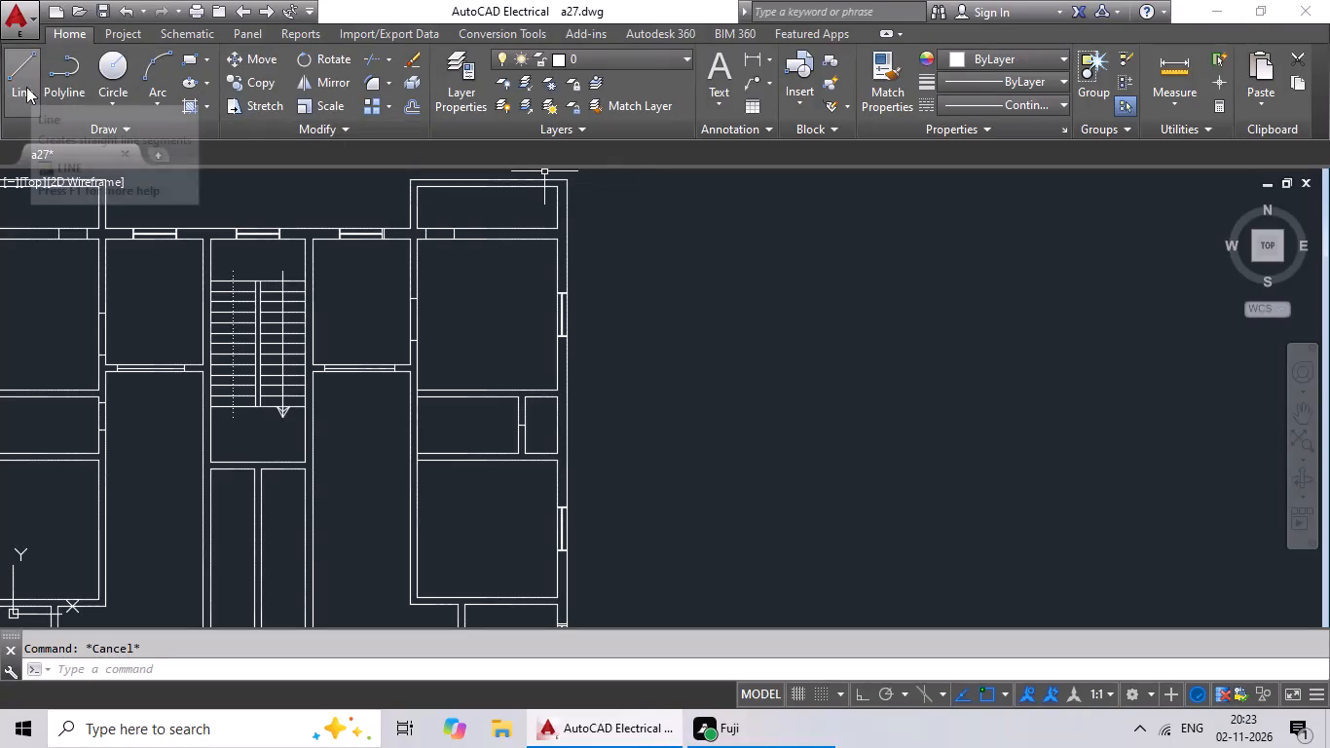
{"action": "left_click", "coordinate": [25, 87]}
{"action": "middle_click_drag", "start_coordinate": [791, 393], "coordinate": [482, 375]}
{"action": "left_click_drag", "start_coordinate": [612, 313], "coordinate": [609, 383]}
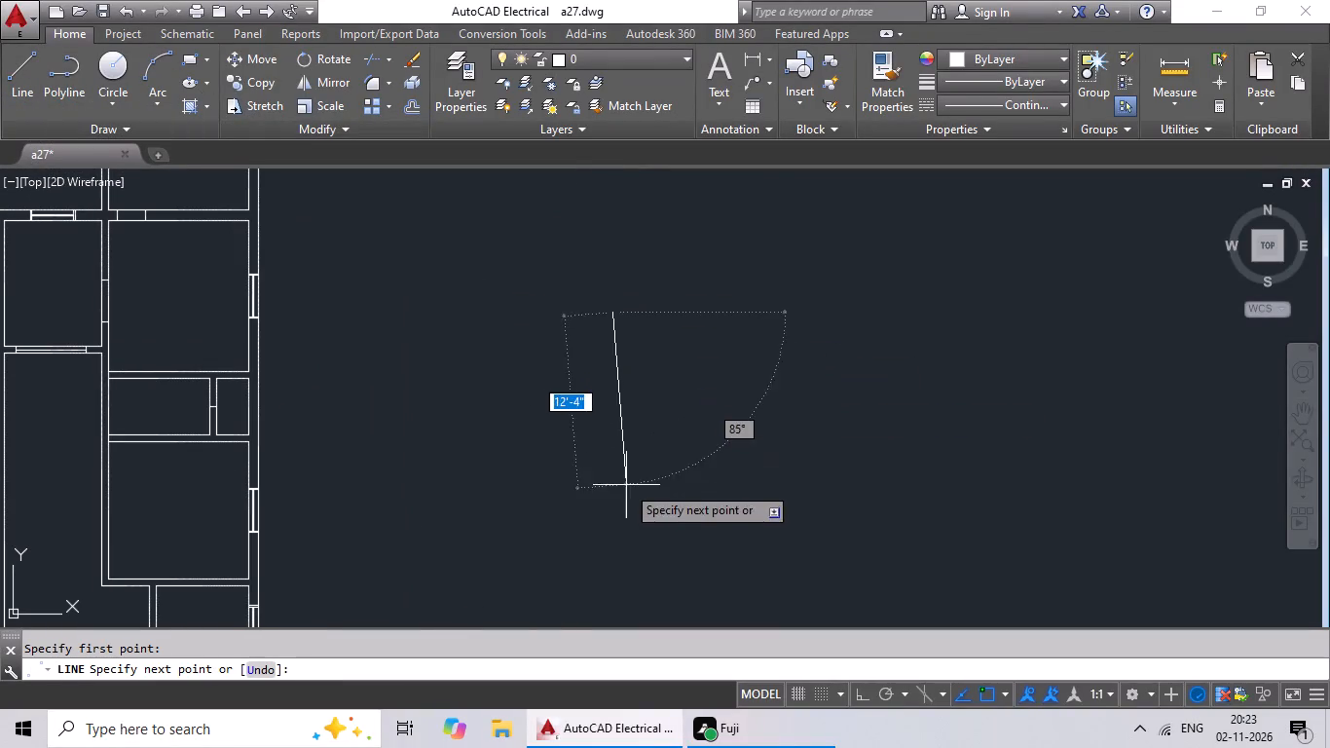
{"action": "left_click", "coordinate": [856, 695]}
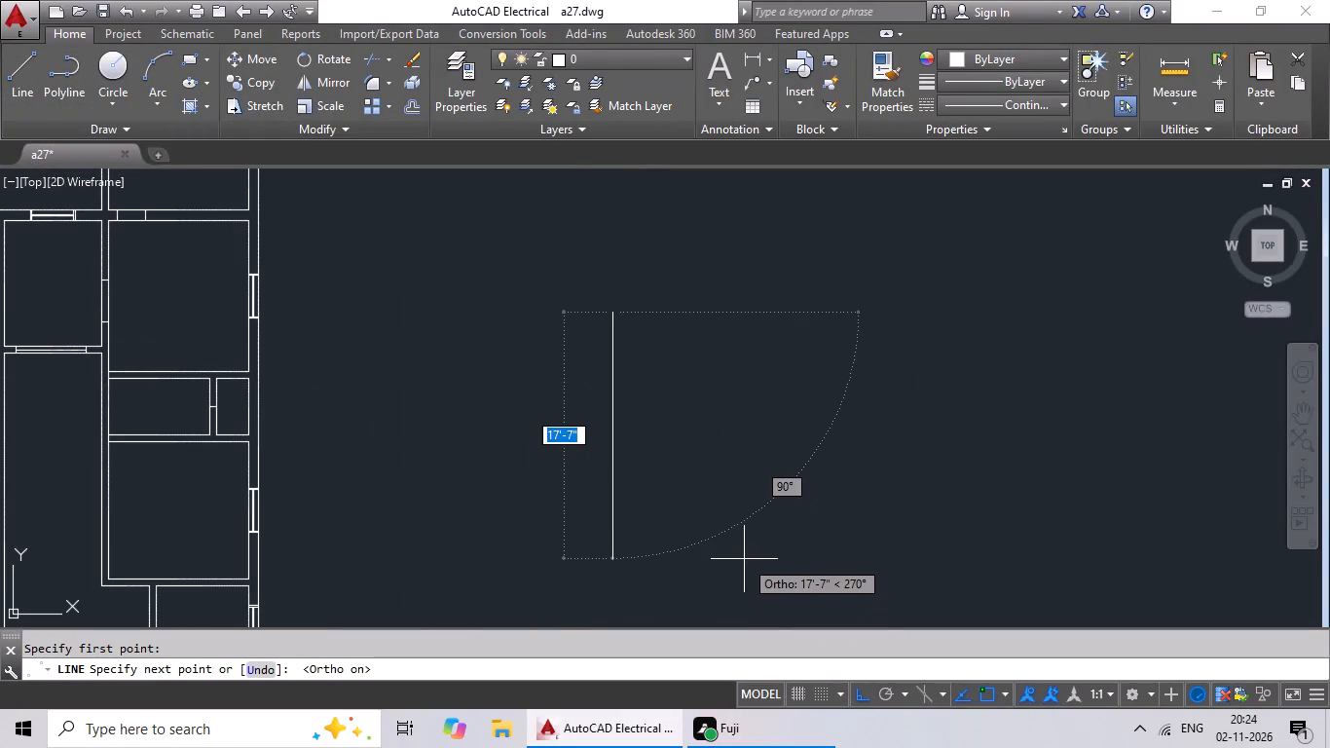
{"action": "type", "text": "2'"}
{"action": "key", "text": "Return"}
{"action": "key", "text": "Escape"}
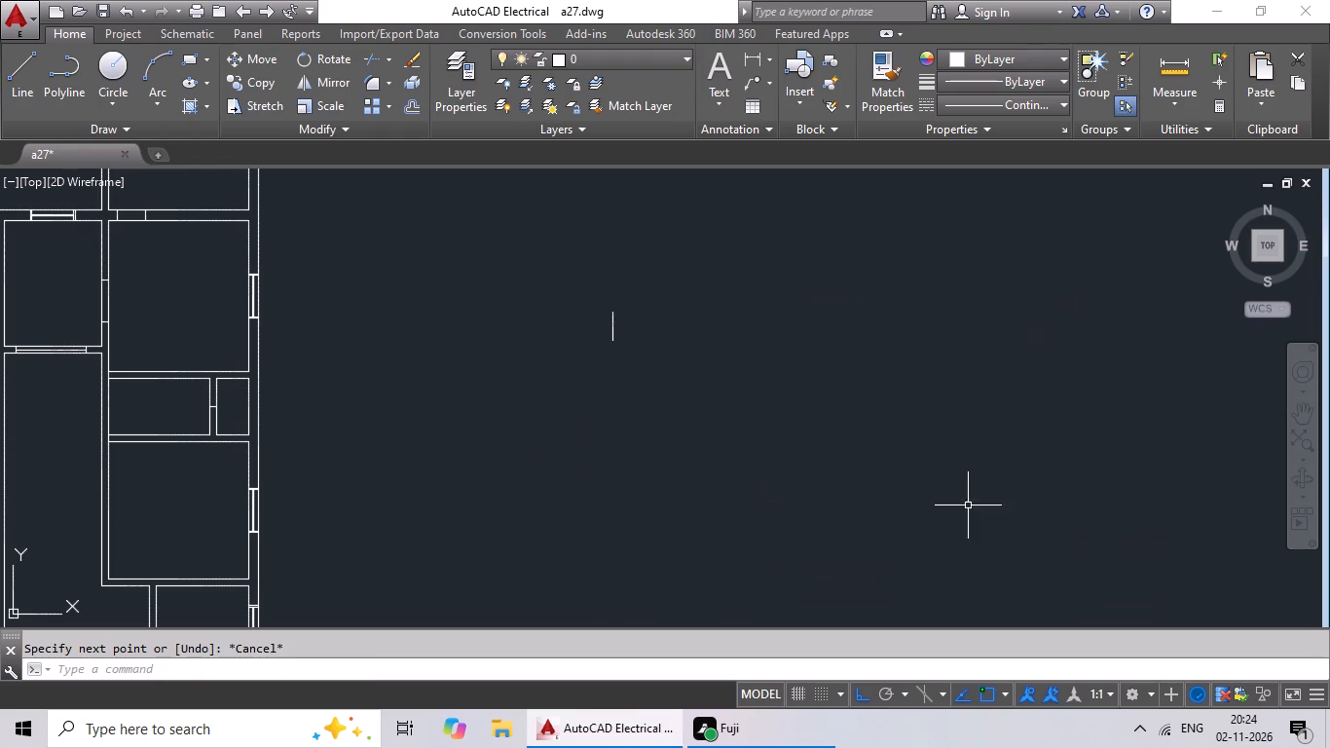
Draw a separate 6" horizontal line just above the 2' vertical line.
{"action": "scroll", "coordinate": [627, 314], "scroll_direction": "up", "scroll_amount": 4}
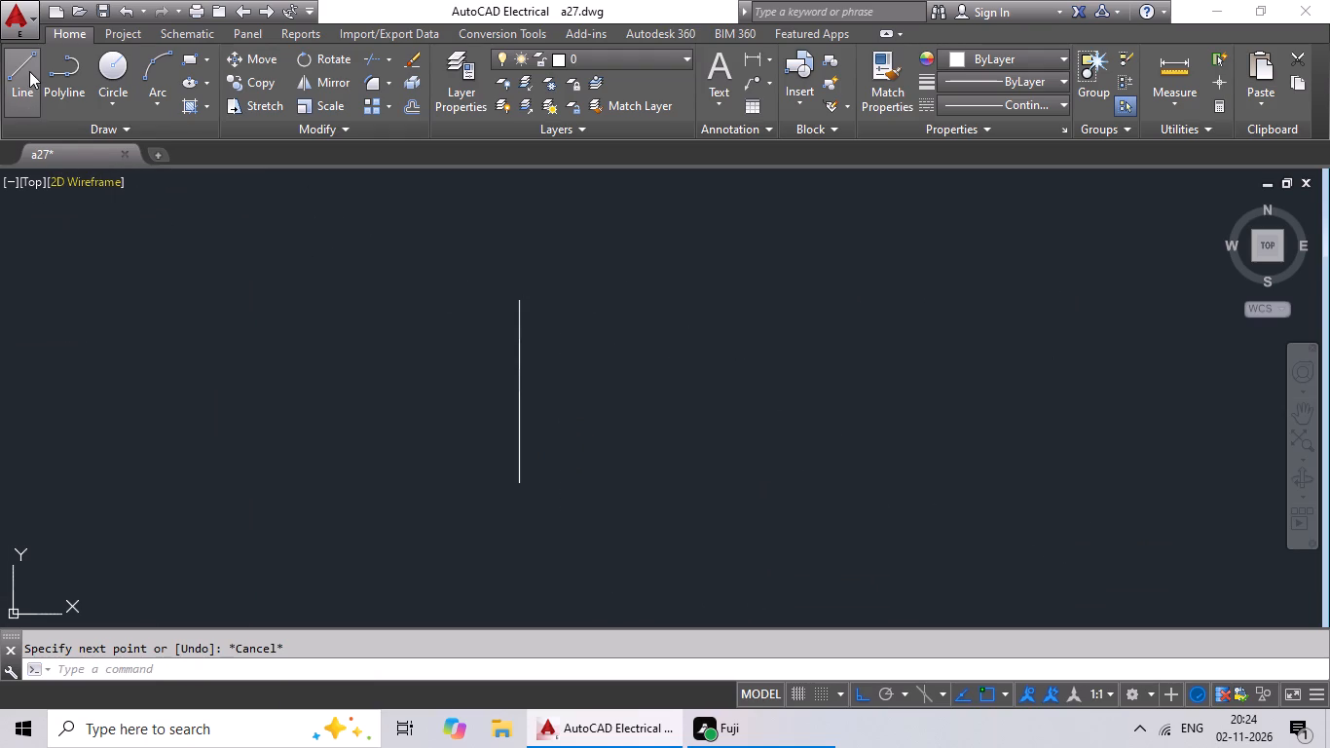
{"action": "left_click_drag", "start_coordinate": [29, 70], "coordinate": [29, 81]}
{"action": "left_click_drag", "start_coordinate": [447, 272], "coordinate": [456, 272]}
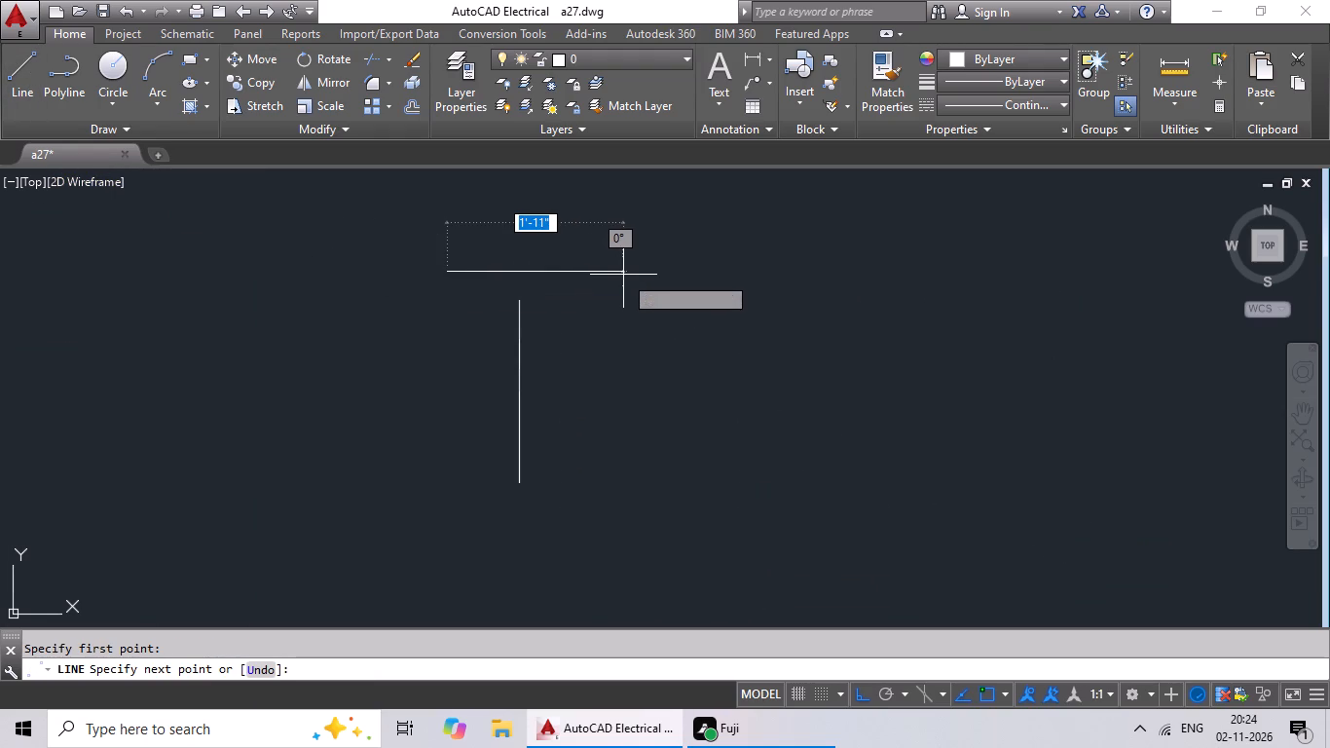
{"action": "type", "text": "6\""}
{"action": "key", "text": "Return"}
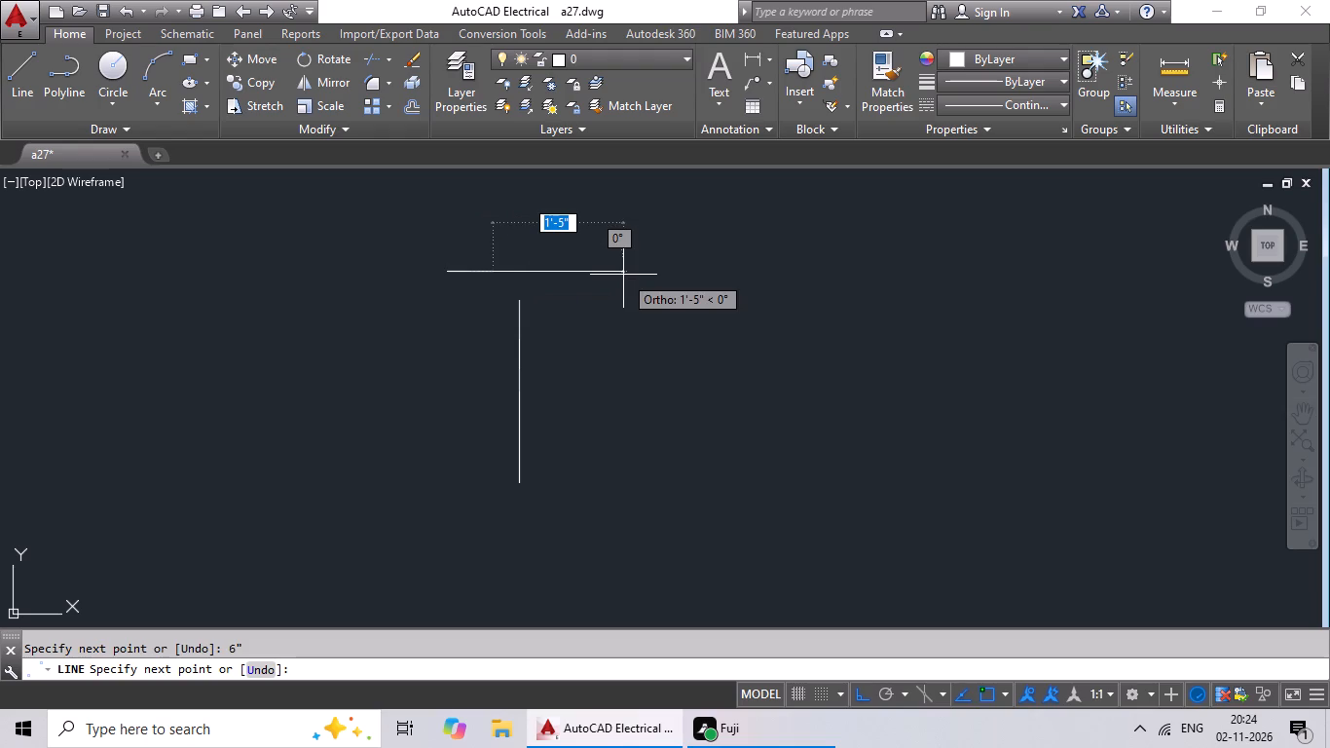
{"action": "key", "text": "Escape"}
Copy the 6" line by its midpoint onto the upper endpoint of the 2' vertical line.
{"action": "scroll", "coordinate": [466, 271], "scroll_direction": "up", "scroll_amount": 4}
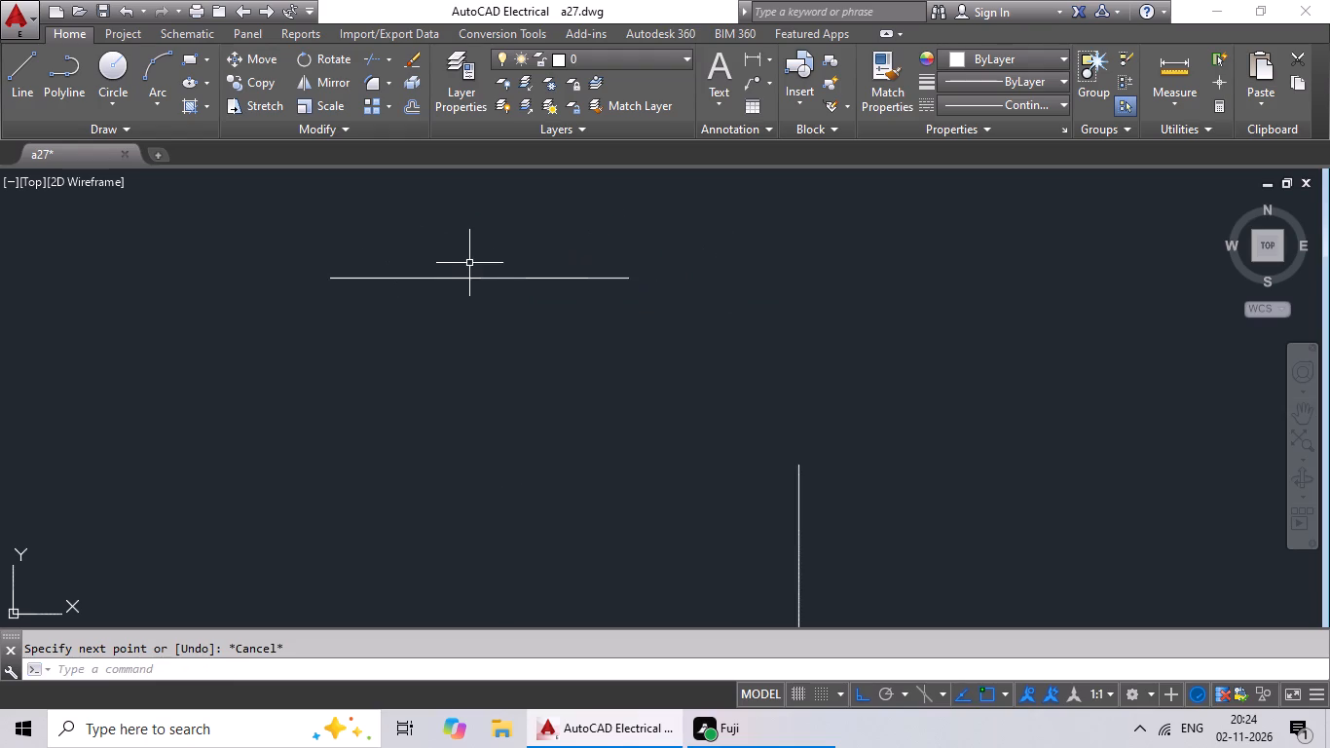
{"action": "left_click", "coordinate": [466, 280]}
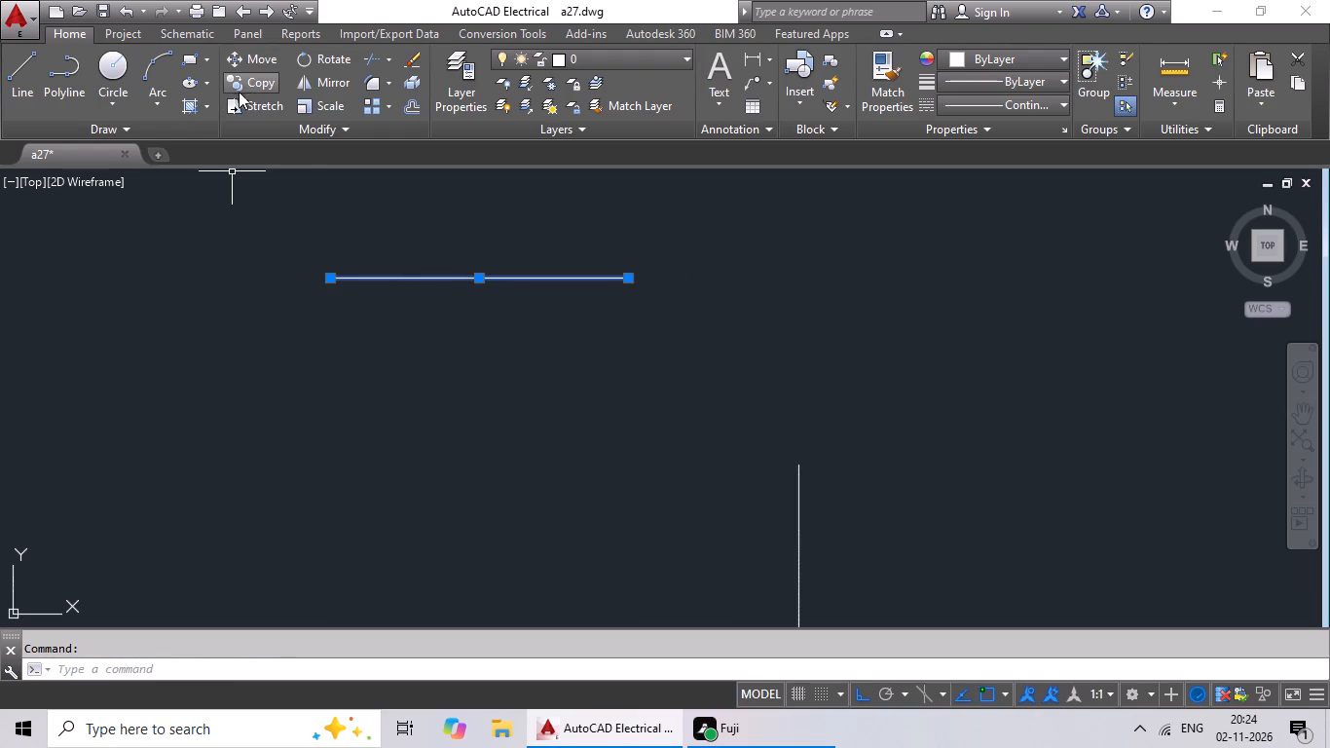
{"action": "left_click", "coordinate": [261, 85]}
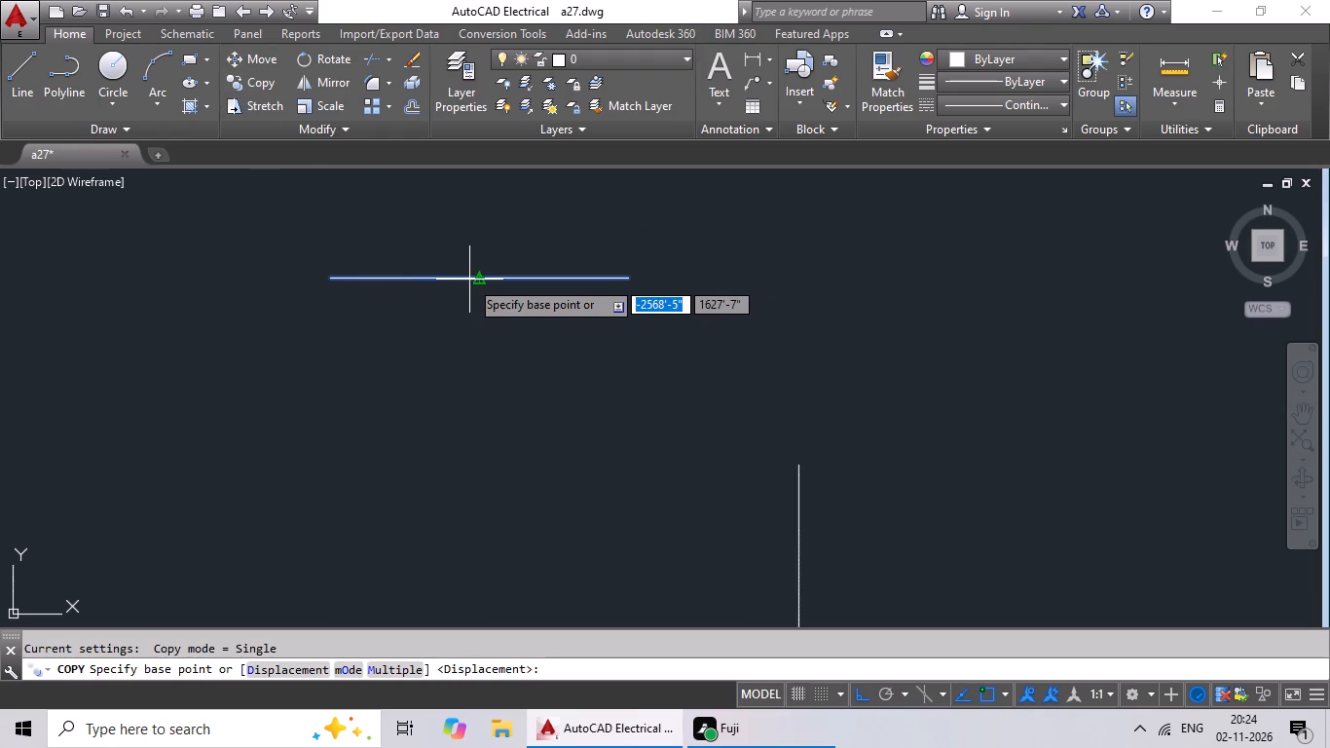
{"action": "left_click", "coordinate": [475, 280]}
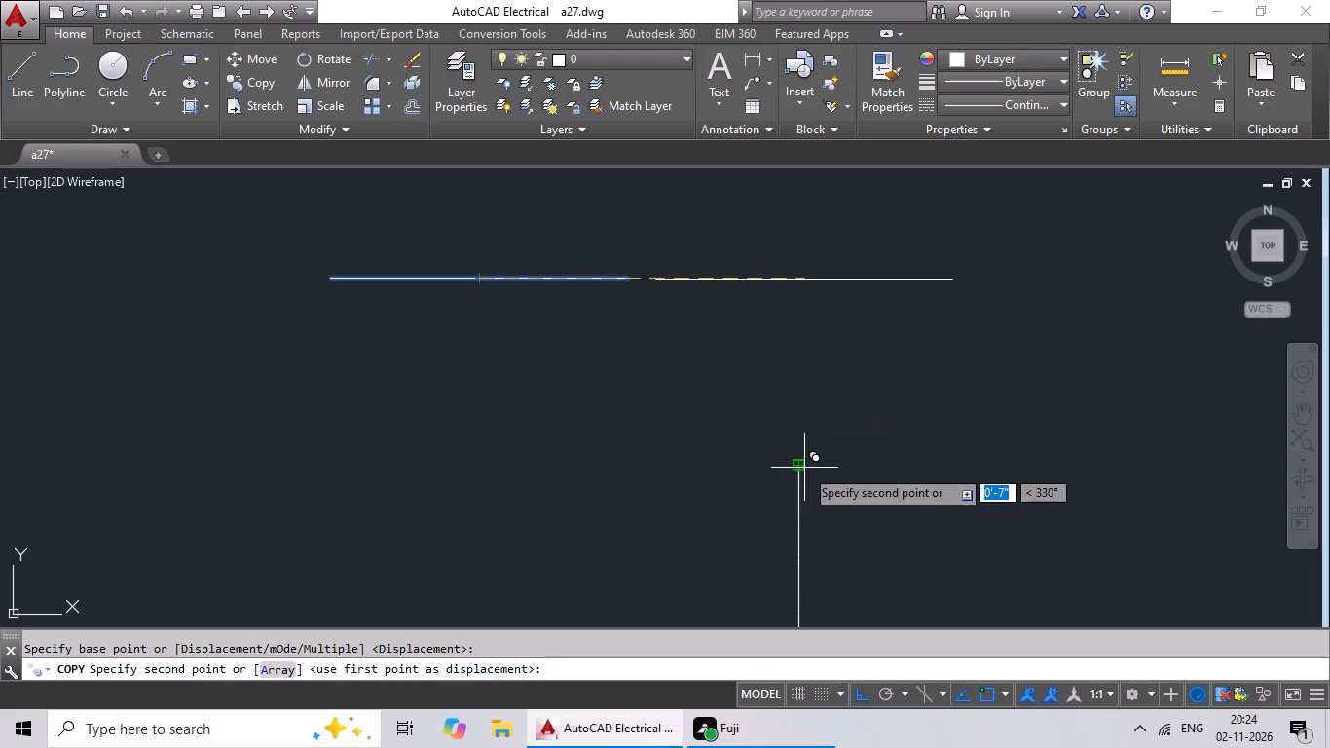
{"action": "left_click", "coordinate": [797, 468]}
Erase the original 6" horizontal line above the T-shaped pair of lines.
{"action": "left_click_drag", "start_coordinate": [775, 284], "coordinate": [584, 275]}
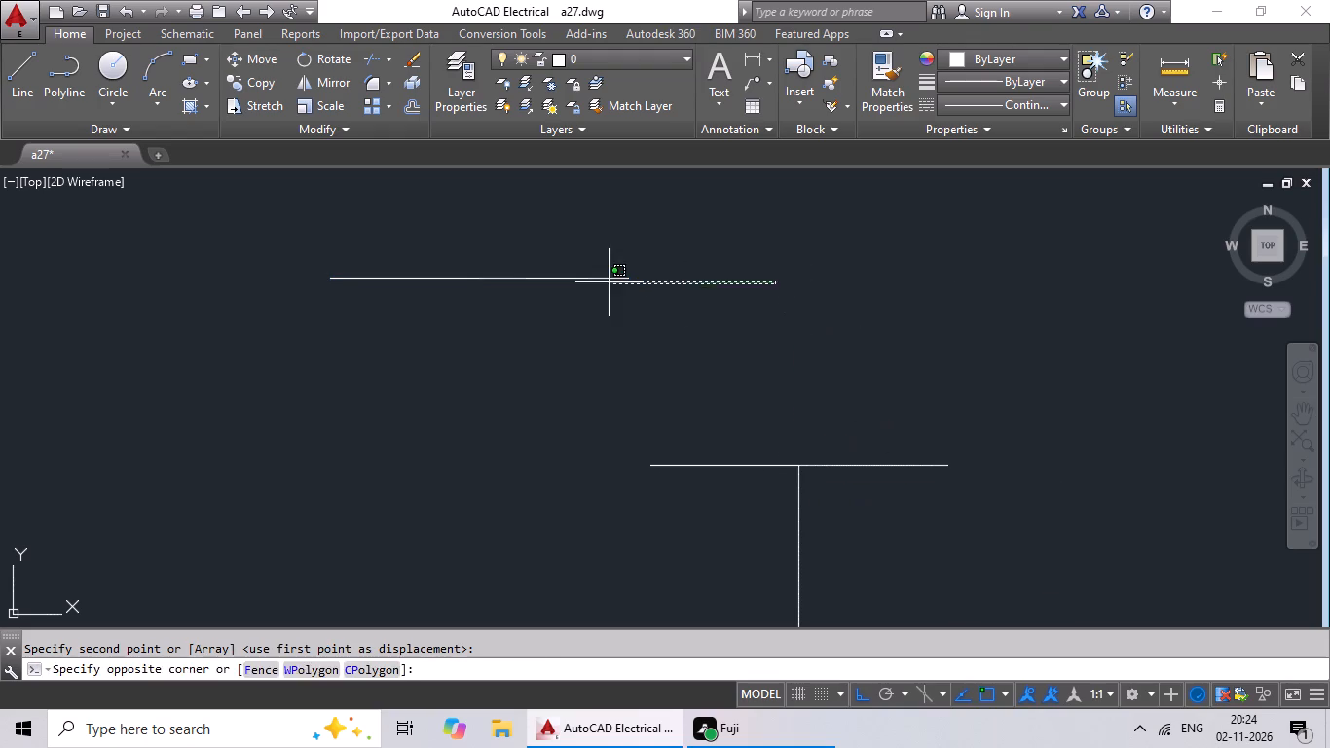
{"action": "left_click_drag", "start_coordinate": [584, 275], "coordinate": [389, 194]}
{"action": "key", "text": "Delete"}
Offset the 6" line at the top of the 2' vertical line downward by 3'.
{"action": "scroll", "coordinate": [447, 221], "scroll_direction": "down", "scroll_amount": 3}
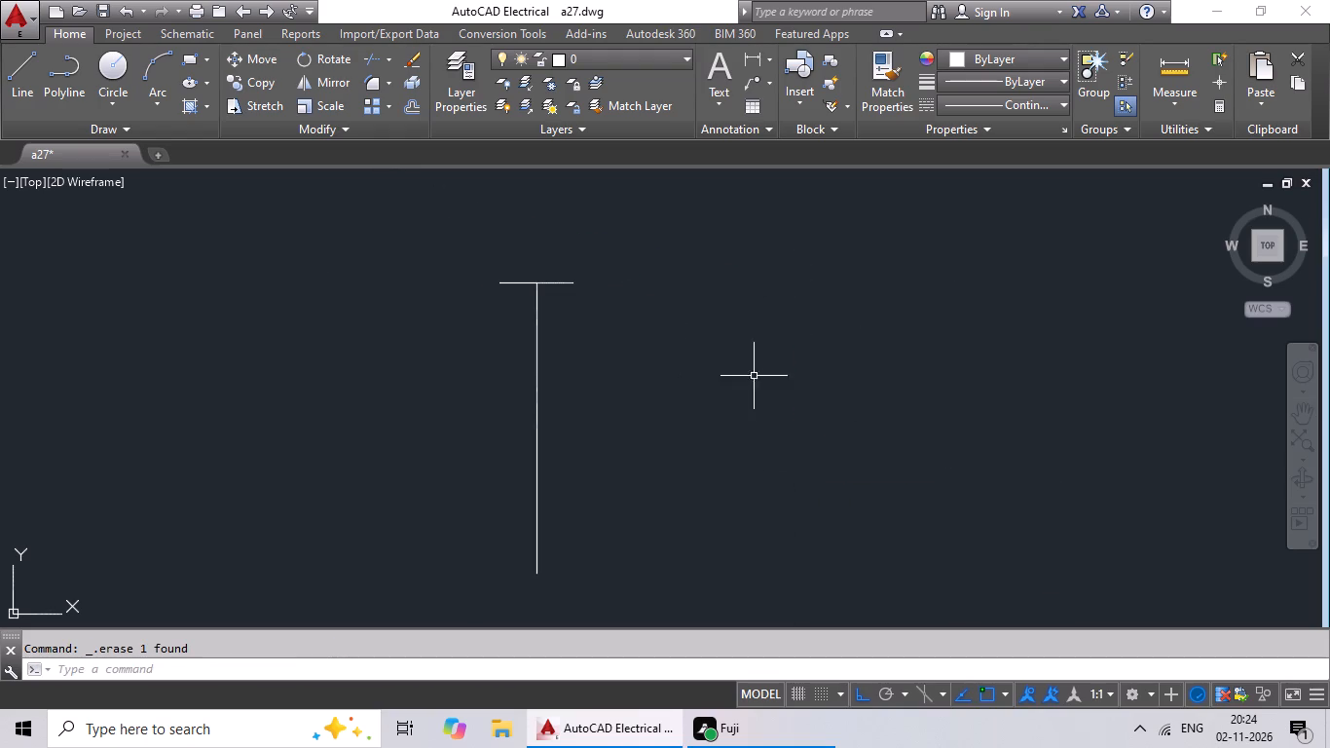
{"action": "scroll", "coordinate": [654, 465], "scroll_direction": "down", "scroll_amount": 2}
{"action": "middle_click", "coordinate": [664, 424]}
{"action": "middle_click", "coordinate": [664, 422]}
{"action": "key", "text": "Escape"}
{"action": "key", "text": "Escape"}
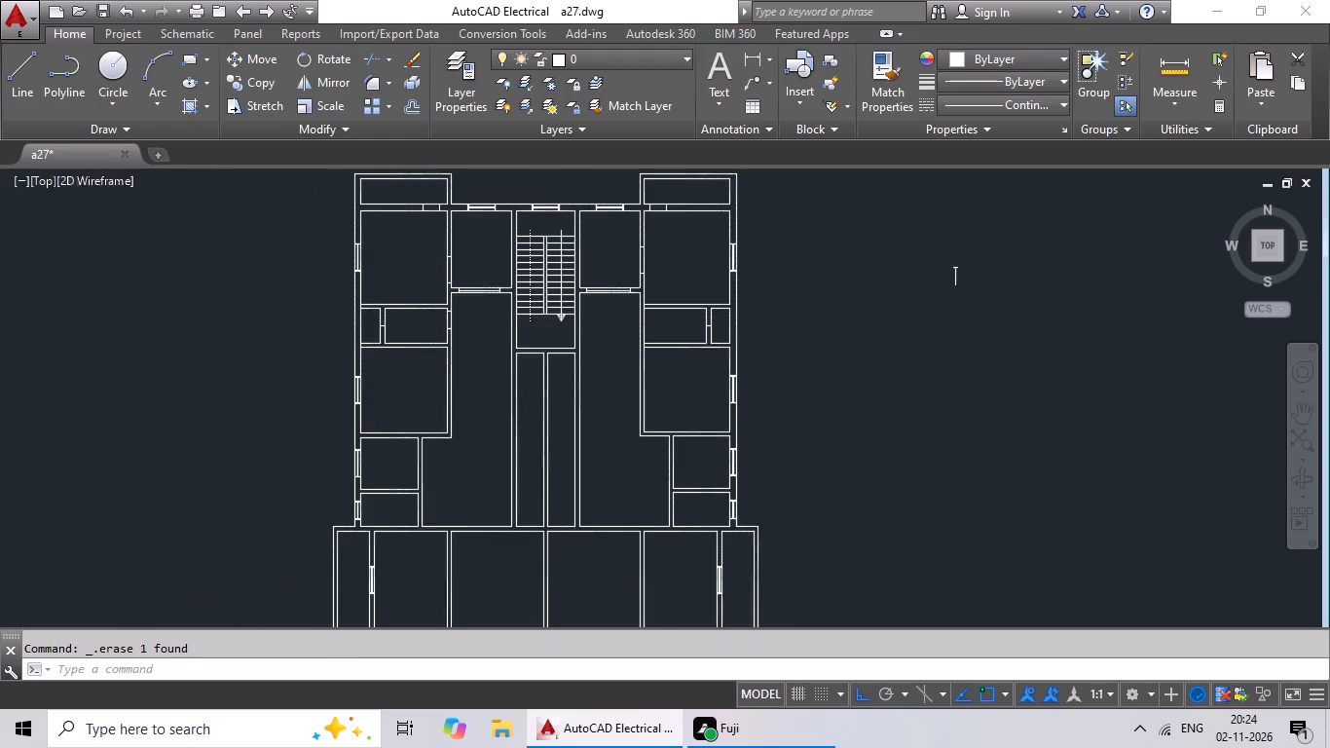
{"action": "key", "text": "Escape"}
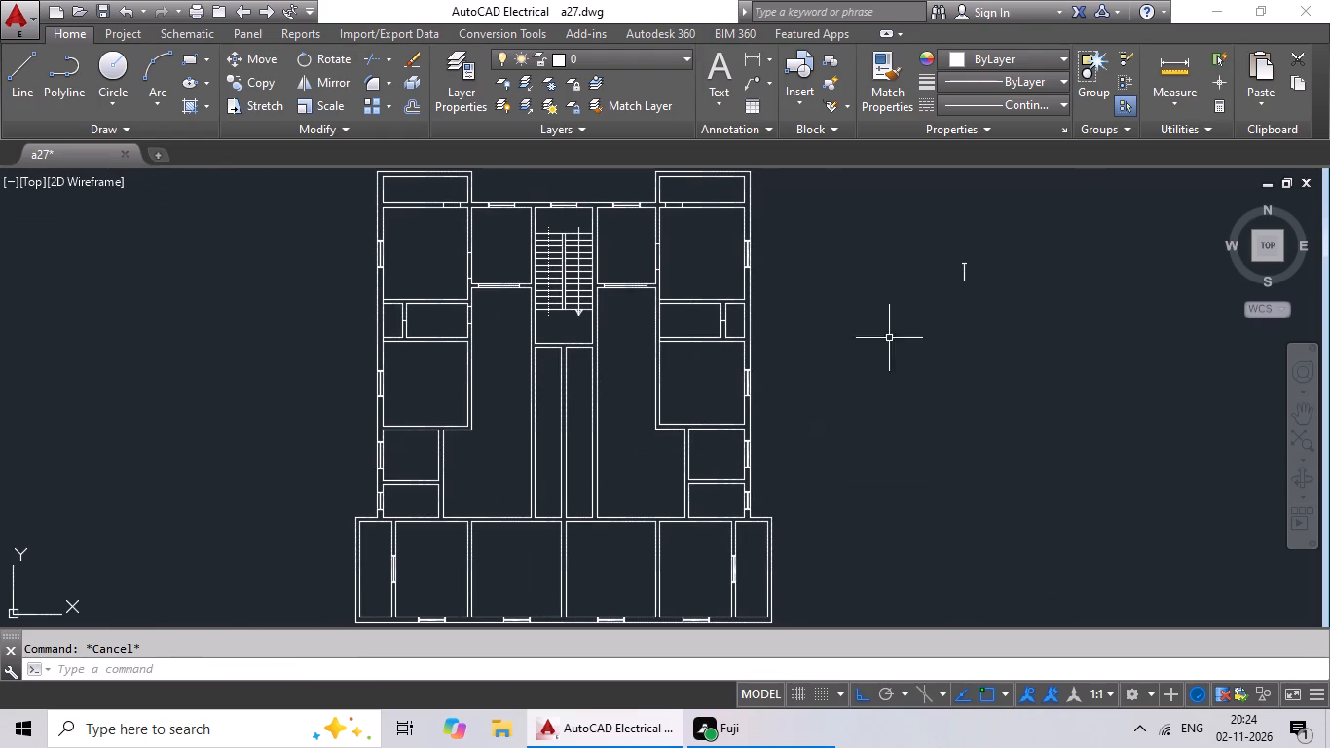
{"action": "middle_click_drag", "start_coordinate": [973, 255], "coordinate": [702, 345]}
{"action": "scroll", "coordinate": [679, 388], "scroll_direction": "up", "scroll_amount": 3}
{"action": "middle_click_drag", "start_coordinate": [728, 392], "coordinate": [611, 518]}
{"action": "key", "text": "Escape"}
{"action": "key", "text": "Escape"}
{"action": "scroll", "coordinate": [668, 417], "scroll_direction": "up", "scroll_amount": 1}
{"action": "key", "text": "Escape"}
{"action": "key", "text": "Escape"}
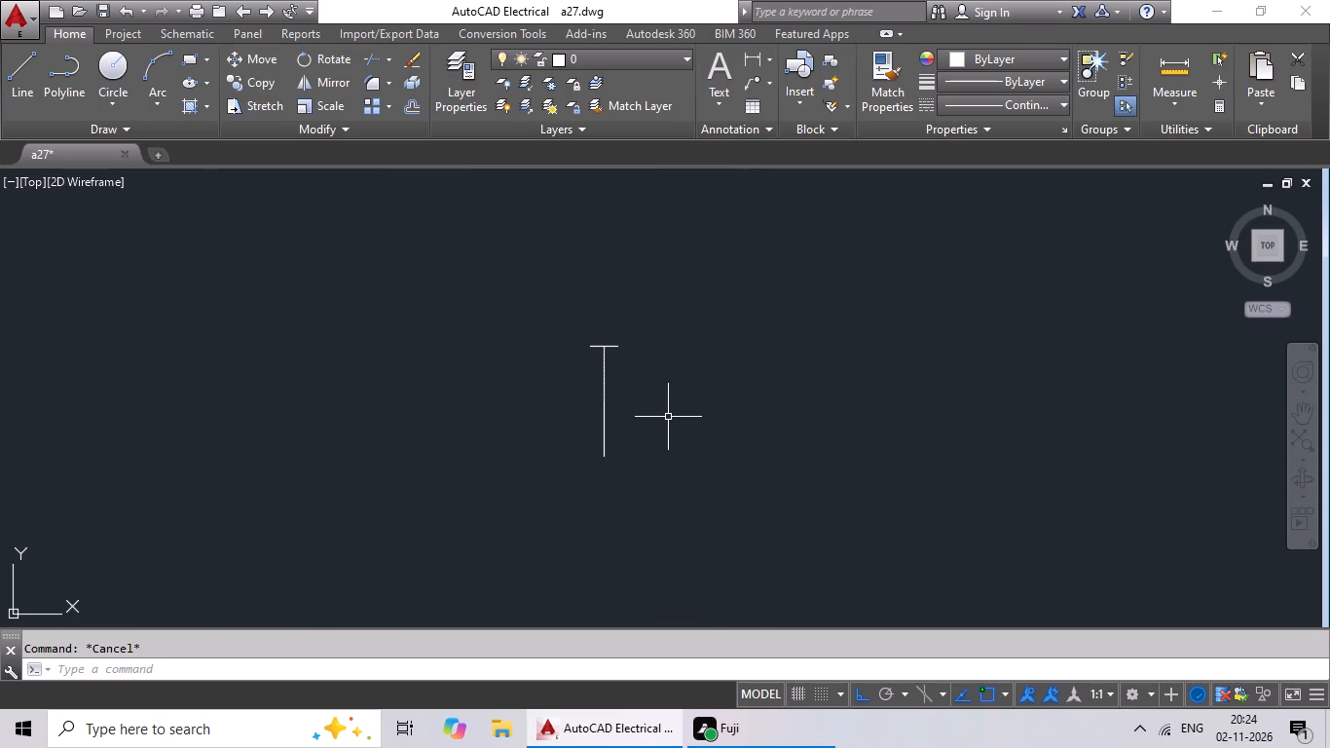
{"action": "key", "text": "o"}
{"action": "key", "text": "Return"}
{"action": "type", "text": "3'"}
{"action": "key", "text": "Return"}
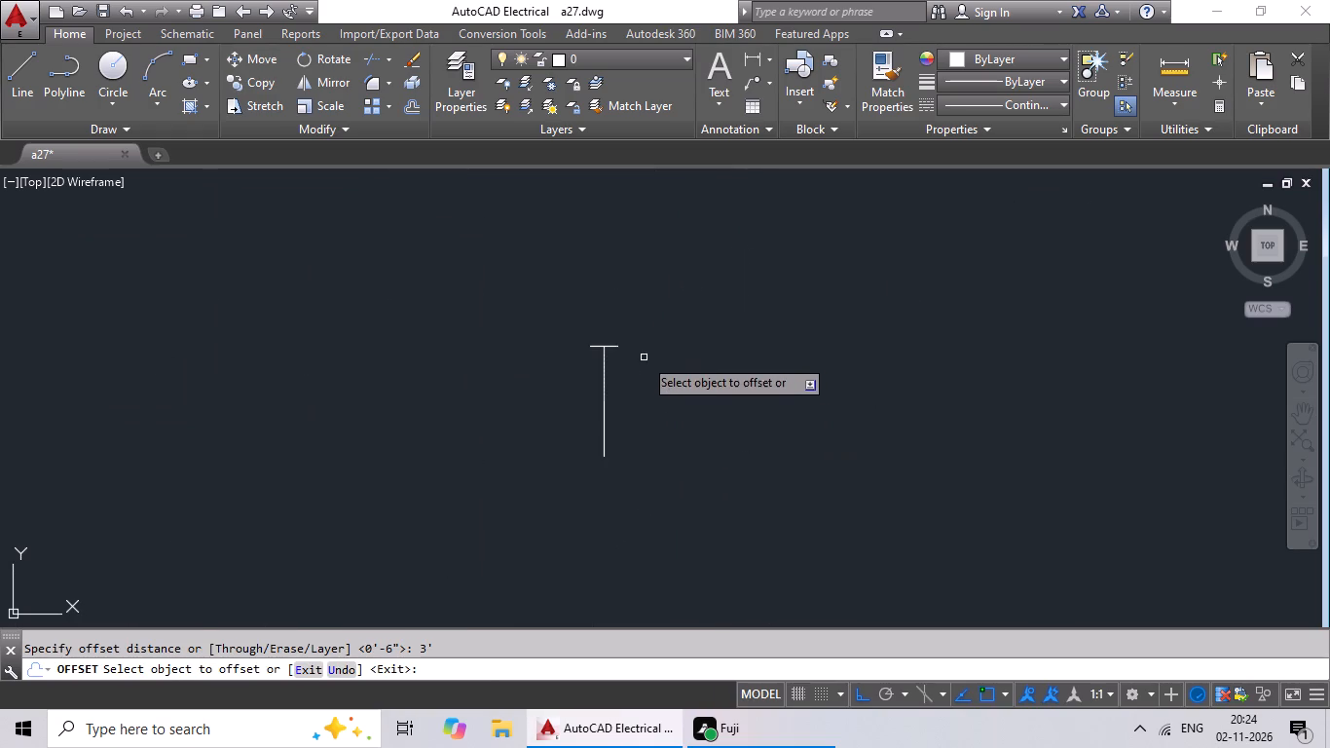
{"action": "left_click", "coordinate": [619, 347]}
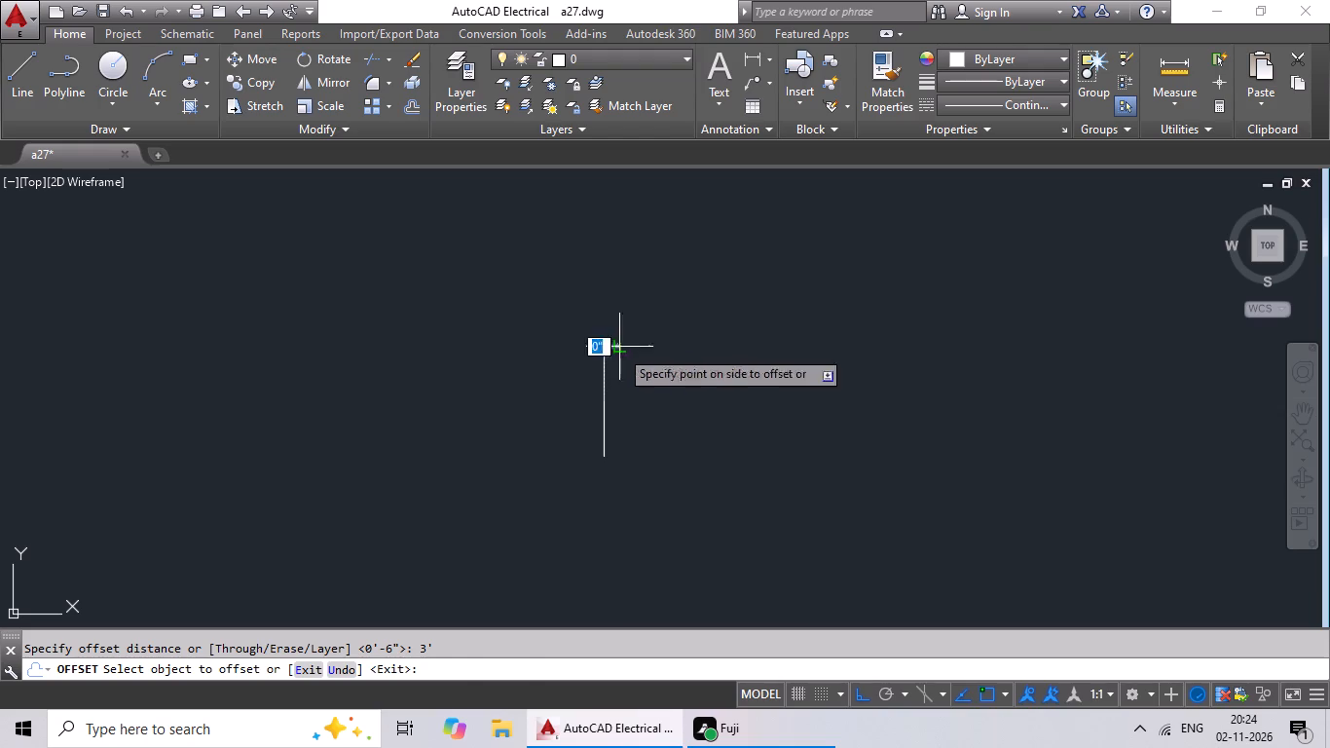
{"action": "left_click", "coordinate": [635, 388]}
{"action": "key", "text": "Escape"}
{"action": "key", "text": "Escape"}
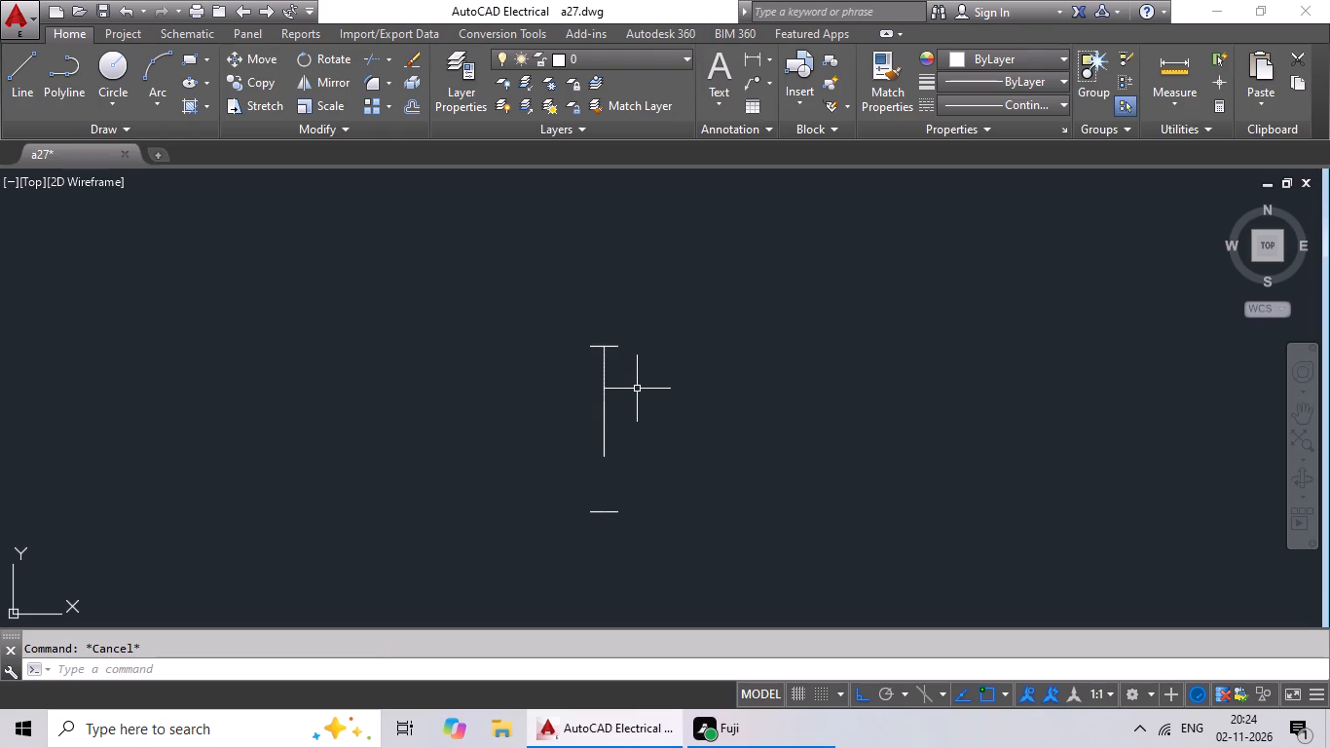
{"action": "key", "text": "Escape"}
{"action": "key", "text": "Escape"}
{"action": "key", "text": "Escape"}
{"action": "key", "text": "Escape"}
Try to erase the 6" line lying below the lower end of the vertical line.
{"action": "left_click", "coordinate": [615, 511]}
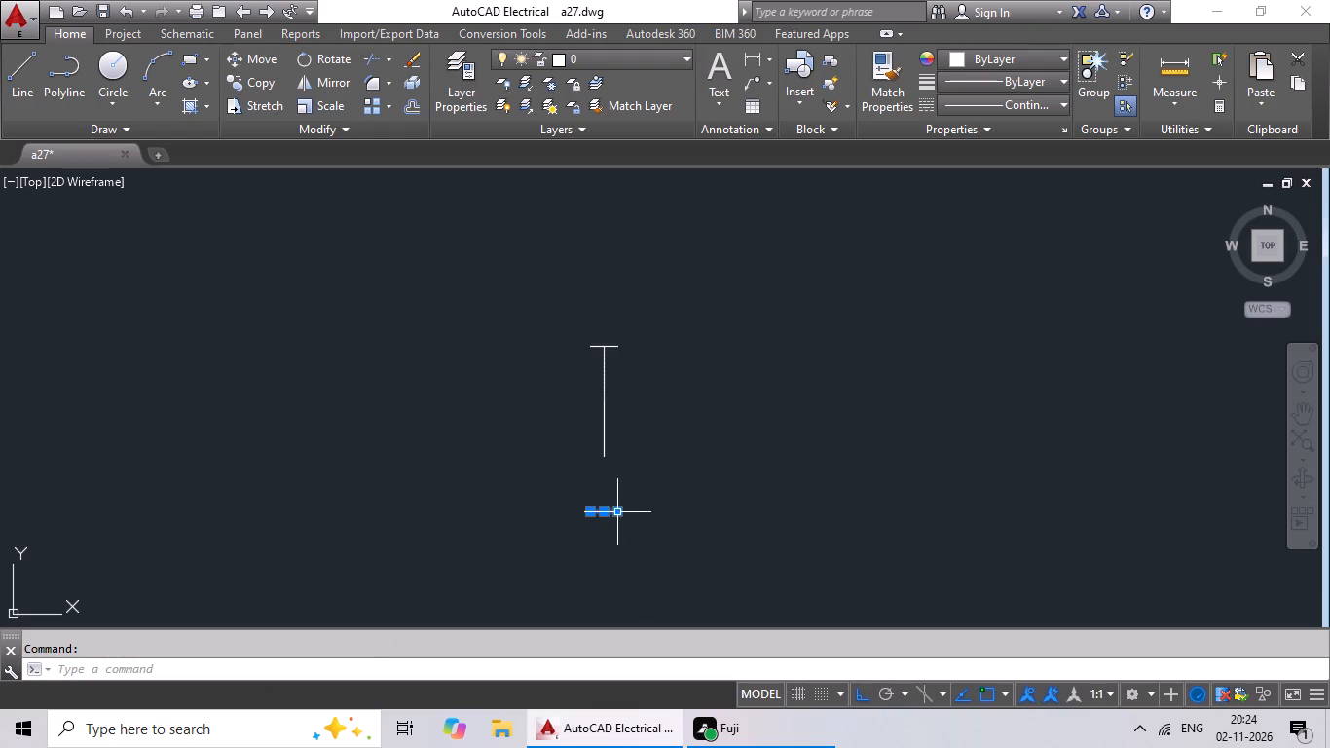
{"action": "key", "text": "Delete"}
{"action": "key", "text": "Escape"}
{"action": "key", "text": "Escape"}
Offset the top 6" line downward by 2' onto the lower end of the vertical line.
{"action": "key", "text": "o"}
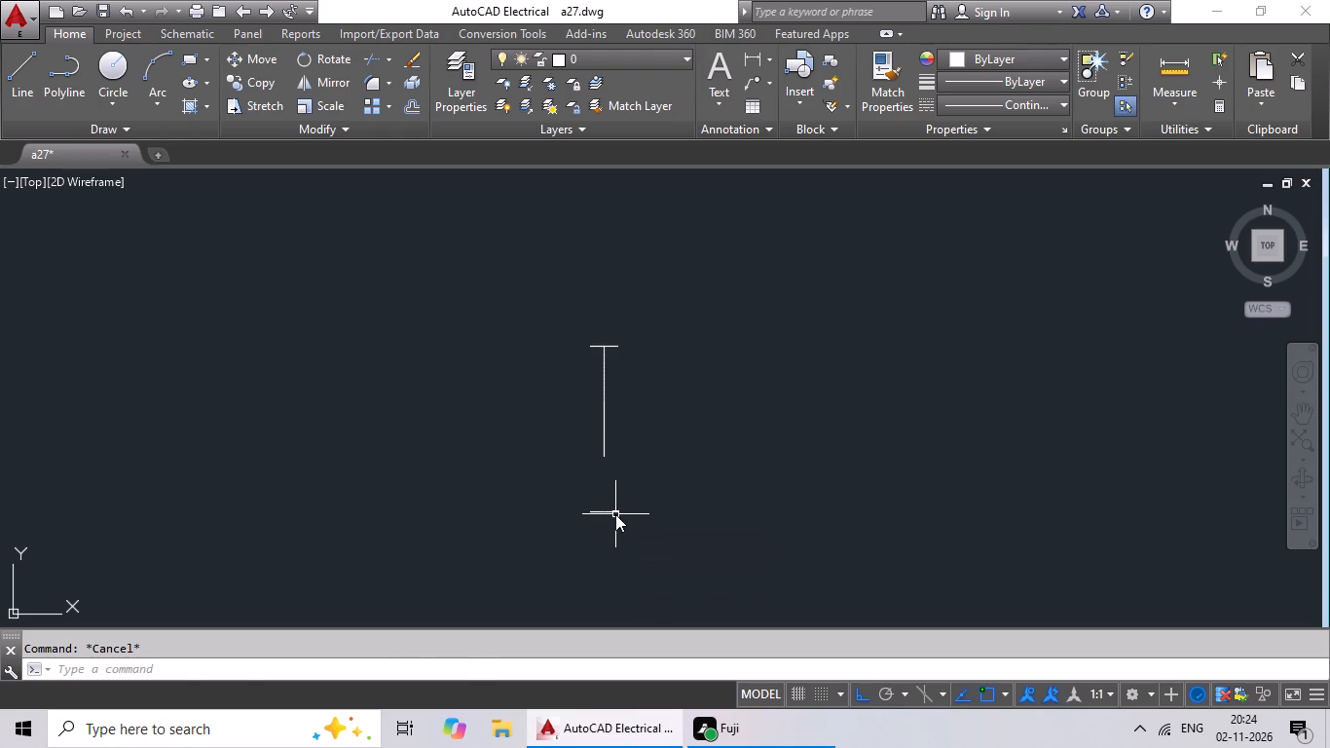
{"action": "key", "text": "Return"}
{"action": "type", "text": "2'"}
{"action": "key", "text": "Return"}
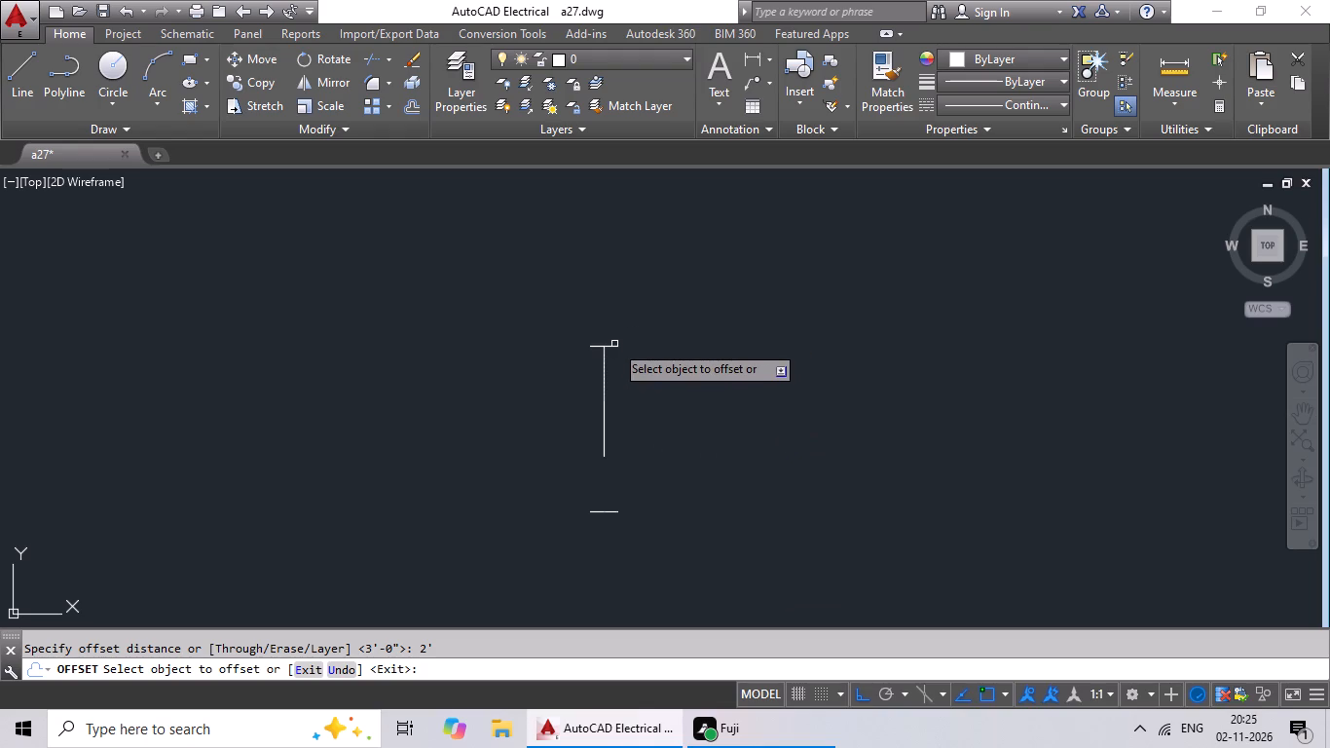
{"action": "left_click_drag", "start_coordinate": [614, 347], "coordinate": [618, 370]}
{"action": "left_click", "coordinate": [620, 387]}
{"action": "key", "text": "Escape"}
{"action": "key", "text": "Escape"}
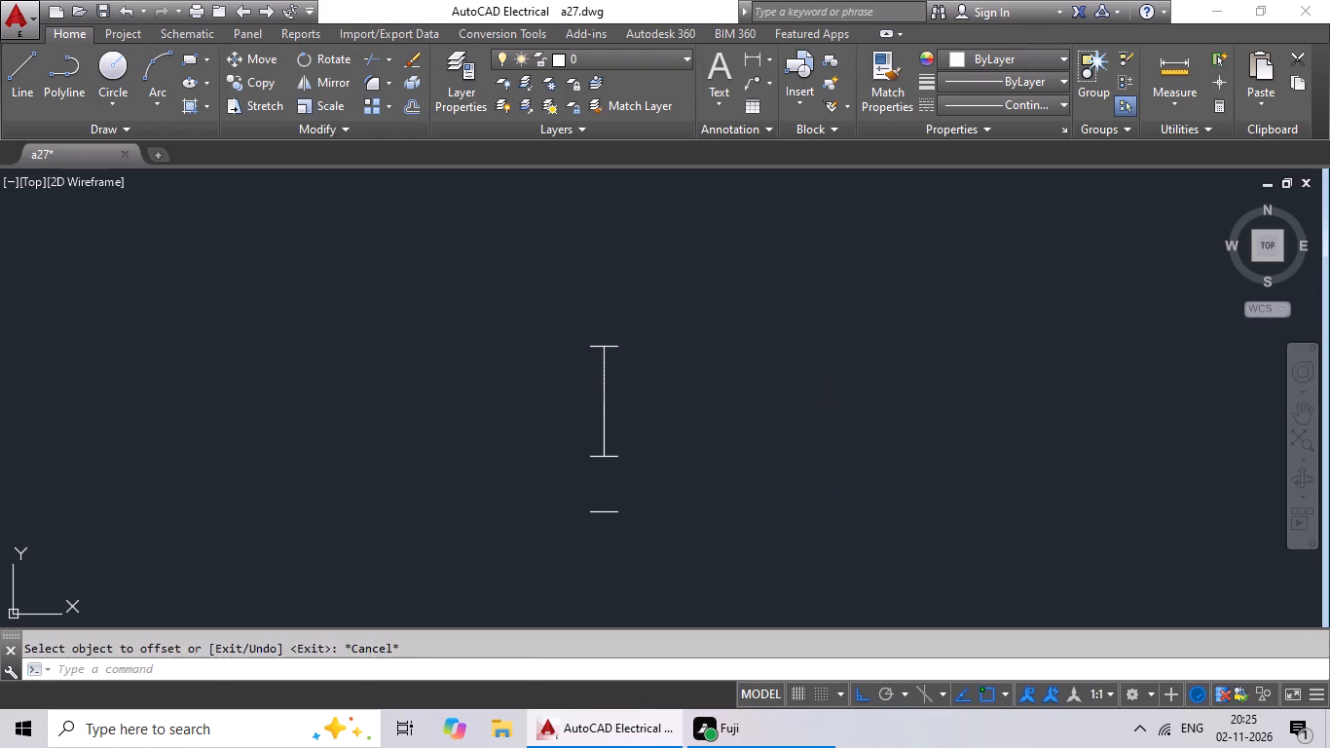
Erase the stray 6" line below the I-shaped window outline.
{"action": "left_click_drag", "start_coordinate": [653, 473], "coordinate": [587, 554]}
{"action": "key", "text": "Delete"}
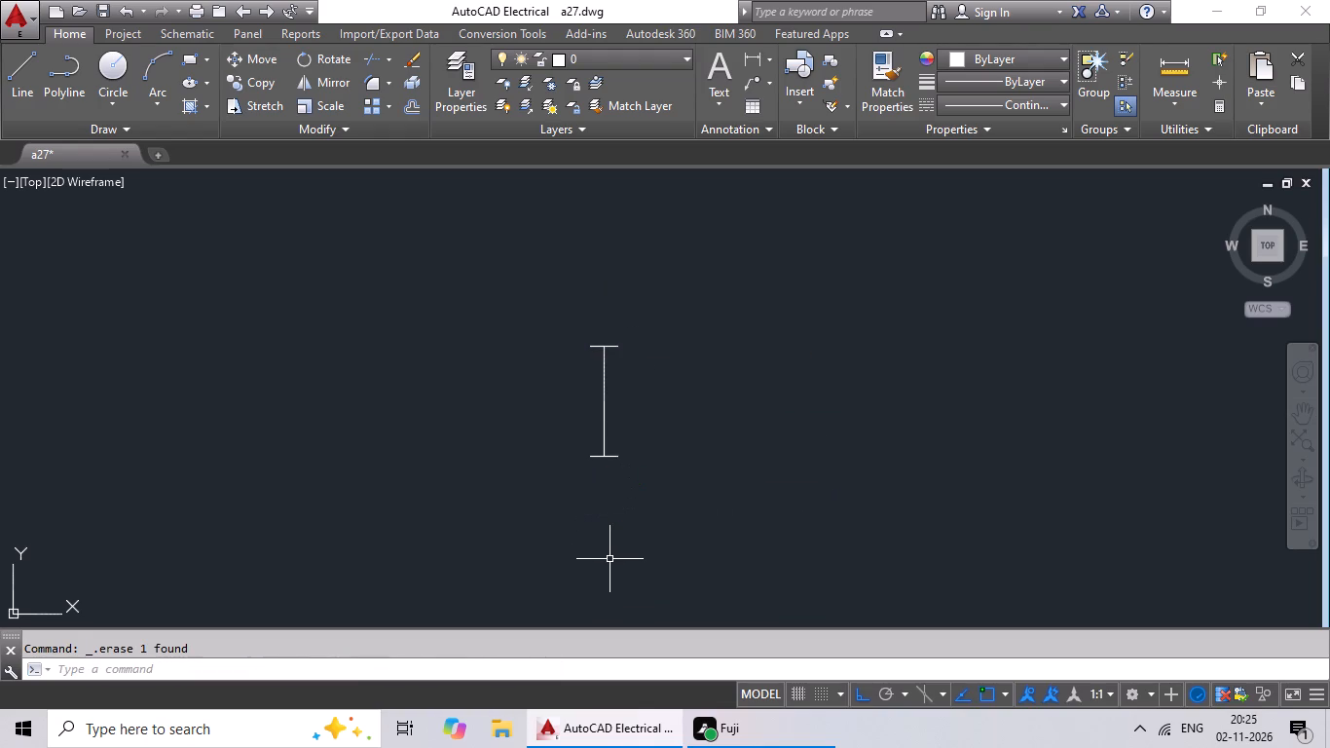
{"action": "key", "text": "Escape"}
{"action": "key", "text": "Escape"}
Offset the bottom and top 6" lines outward by 1" each to form the window's end frames.
{"action": "key", "text": "o"}
{"action": "key", "text": "Return"}
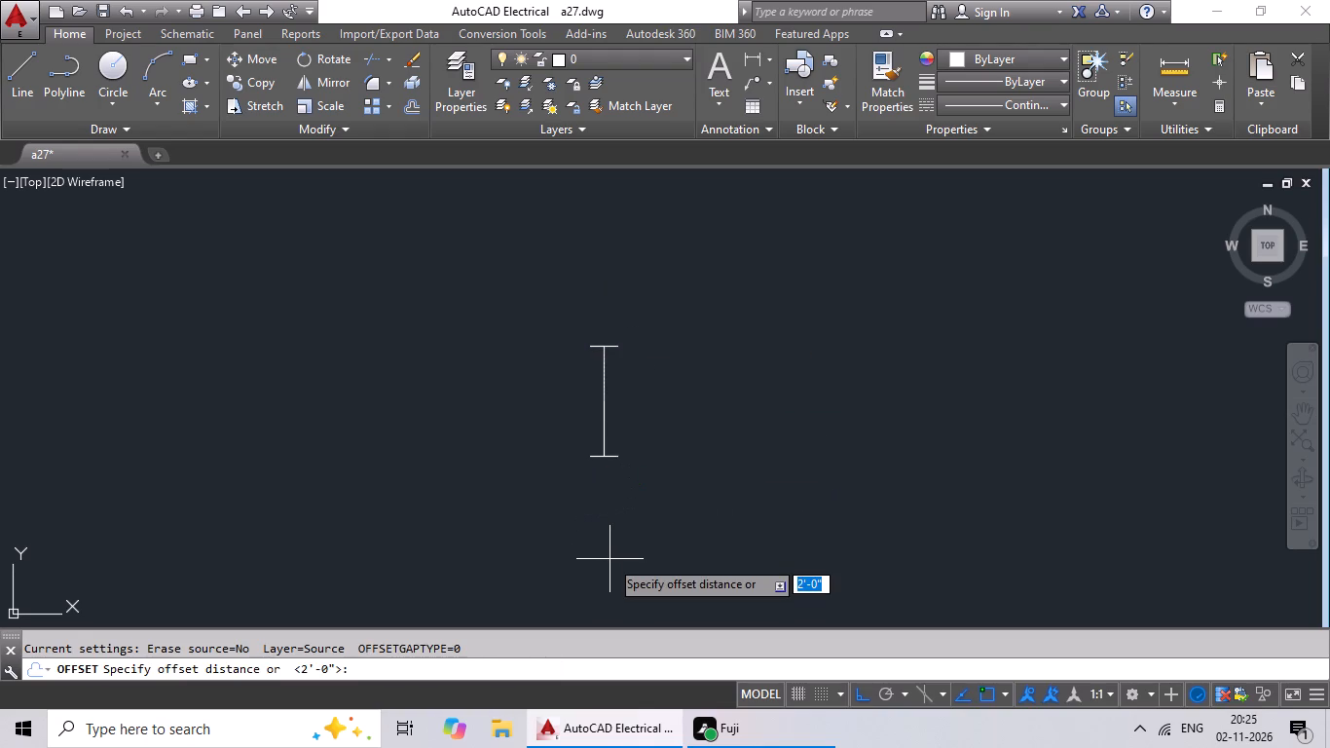
{"action": "key", "text": "1"}
{"action": "key", "text": "shift+quotedbl"}
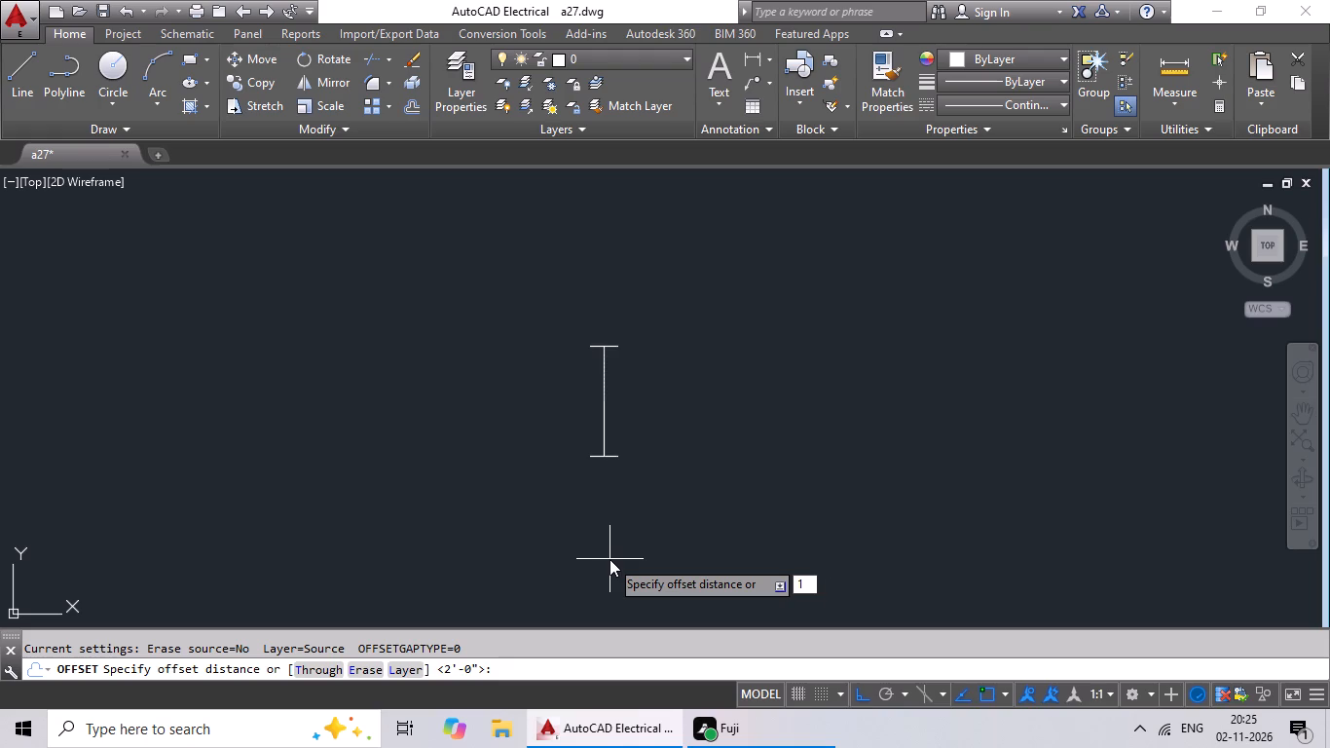
{"action": "key", "text": "Return"}
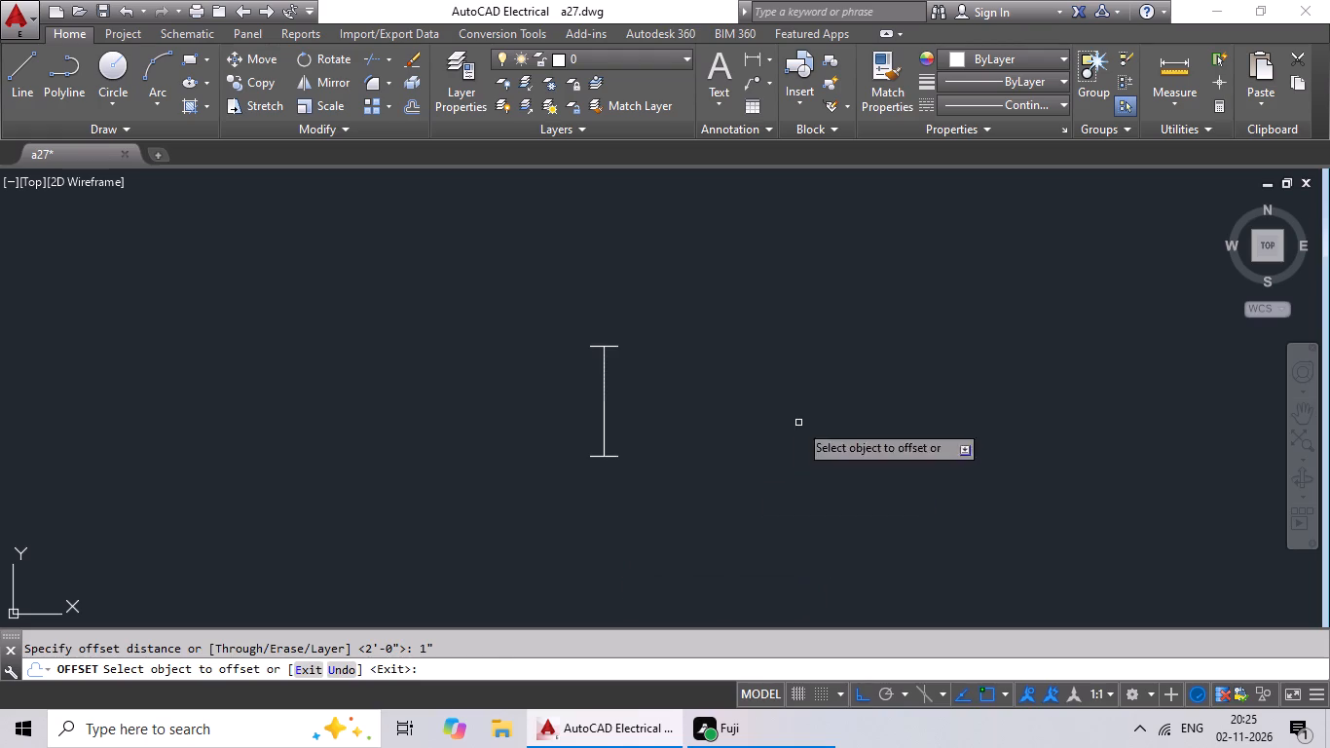
{"action": "scroll", "coordinate": [611, 479], "scroll_direction": "up", "scroll_amount": 4}
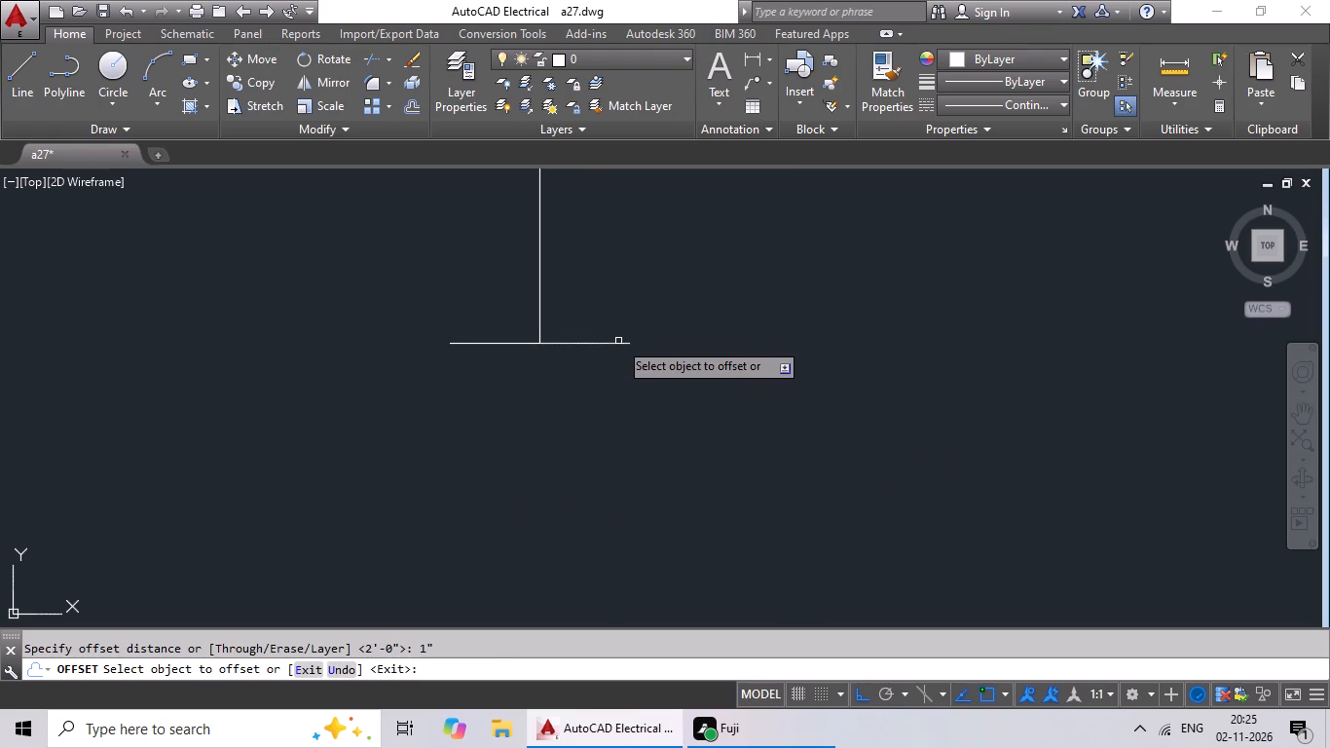
{"action": "left_click", "coordinate": [618, 346]}
{"action": "left_click", "coordinate": [632, 418]}
{"action": "scroll", "coordinate": [695, 306], "scroll_direction": "down", "scroll_amount": 2}
{"action": "middle_click_drag", "start_coordinate": [701, 299], "coordinate": [650, 547]}
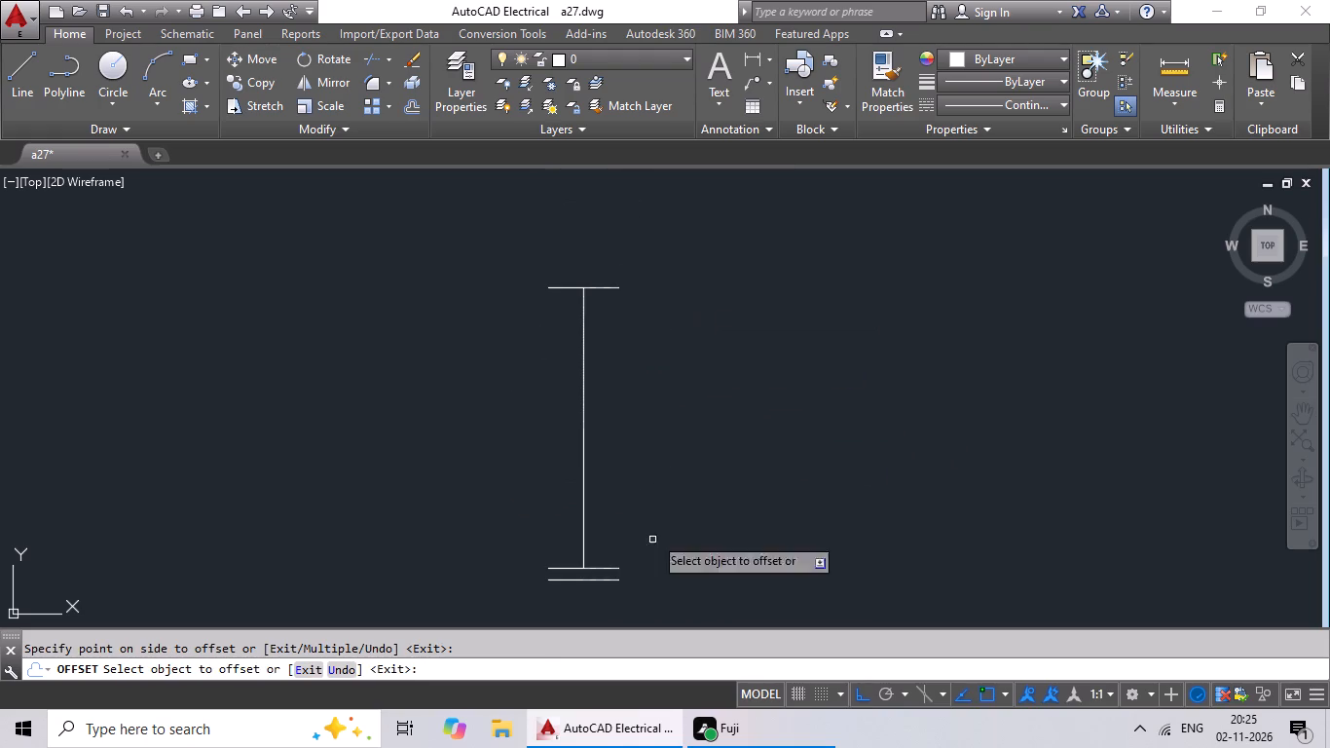
{"action": "left_click", "coordinate": [613, 287]}
{"action": "left_click", "coordinate": [614, 277]}
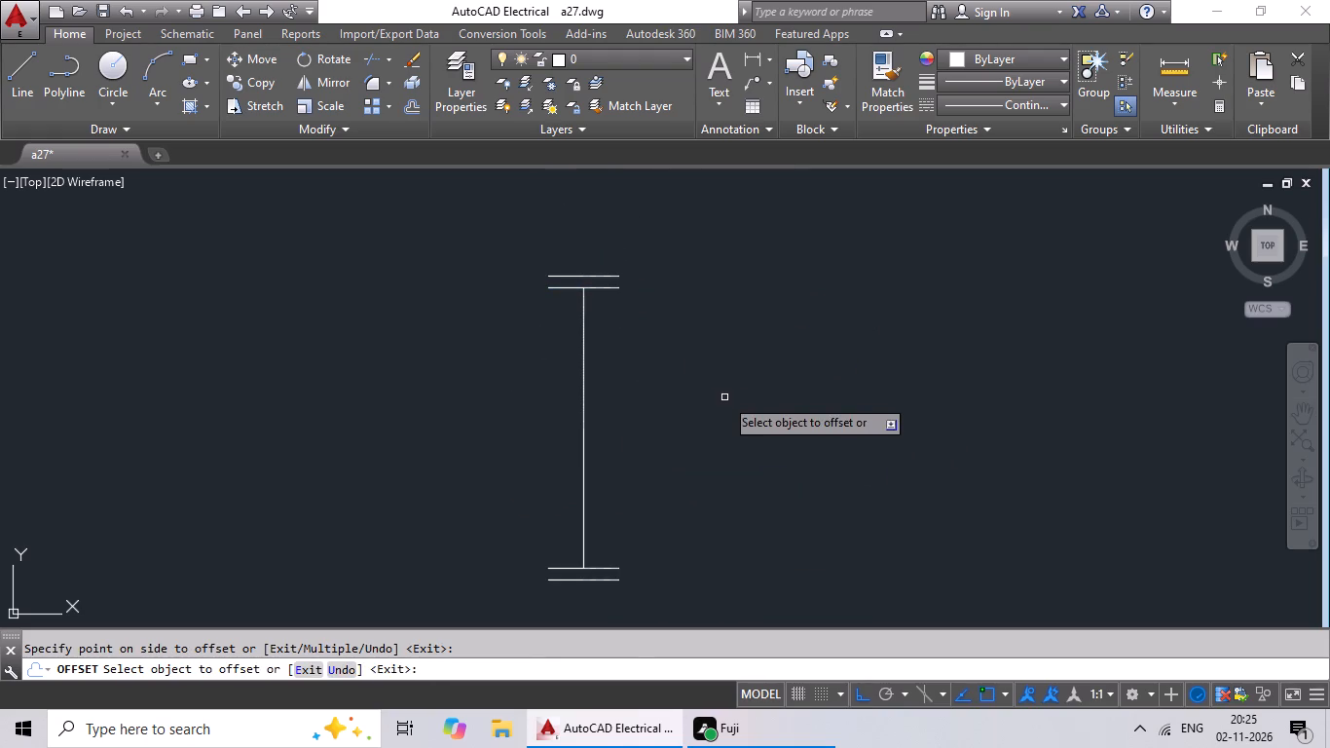
{"action": "middle_click_drag", "start_coordinate": [685, 407], "coordinate": [624, 417]}
{"action": "key", "text": "Escape"}
{"action": "key", "text": "Escape"}
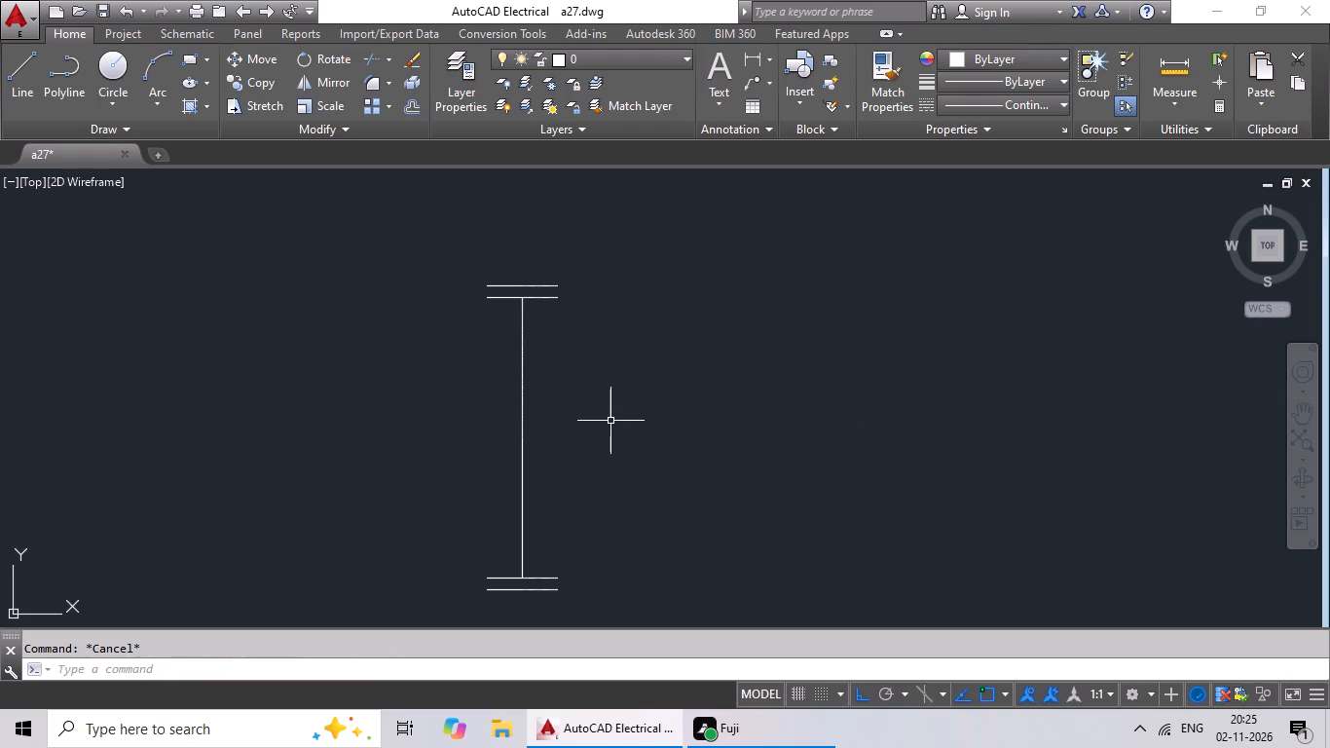
Offset the vertical centre line by 1/2" to both sides to form the window's glazing lines.
{"action": "key", "text": "o"}
{"action": "key", "text": "Return"}
{"action": "key", "text": "1"}
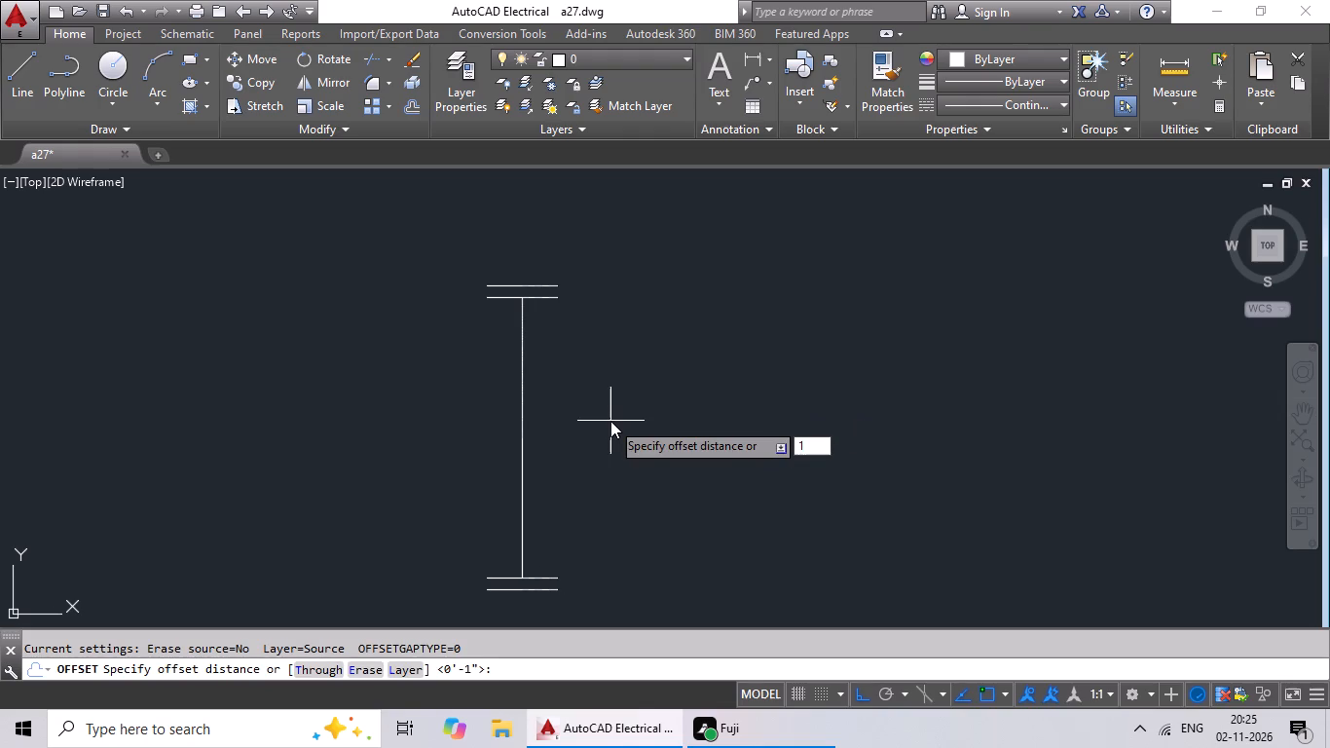
{"action": "type", "text": "/2"}
{"action": "key", "text": "shift+quotedbl"}
{"action": "key", "text": "Return"}
{"action": "left_click_drag", "start_coordinate": [522, 506], "coordinate": [455, 516]}
{"action": "left_click", "coordinate": [455, 516]}
{"action": "left_click_drag", "start_coordinate": [521, 519], "coordinate": [533, 522]}
{"action": "left_click", "coordinate": [579, 527]}
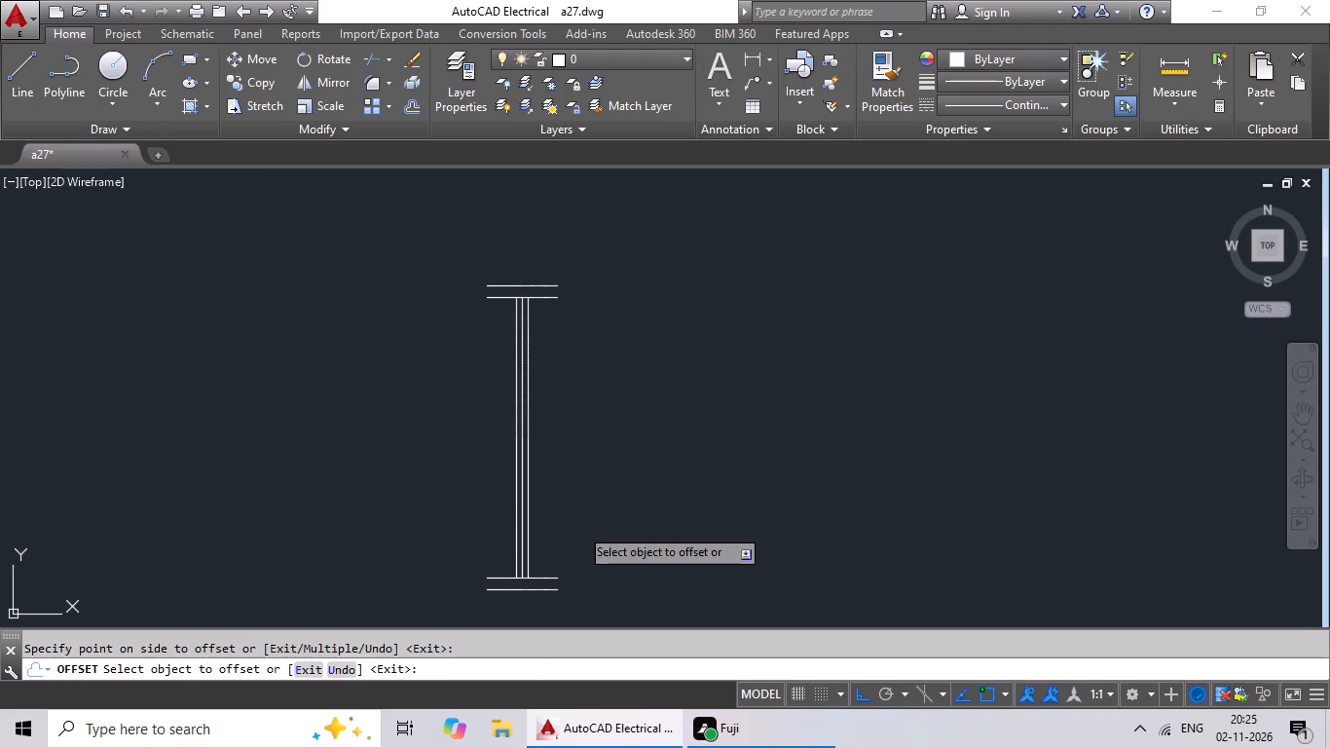
{"action": "key", "text": "Escape"}
{"action": "key", "text": "Escape"}
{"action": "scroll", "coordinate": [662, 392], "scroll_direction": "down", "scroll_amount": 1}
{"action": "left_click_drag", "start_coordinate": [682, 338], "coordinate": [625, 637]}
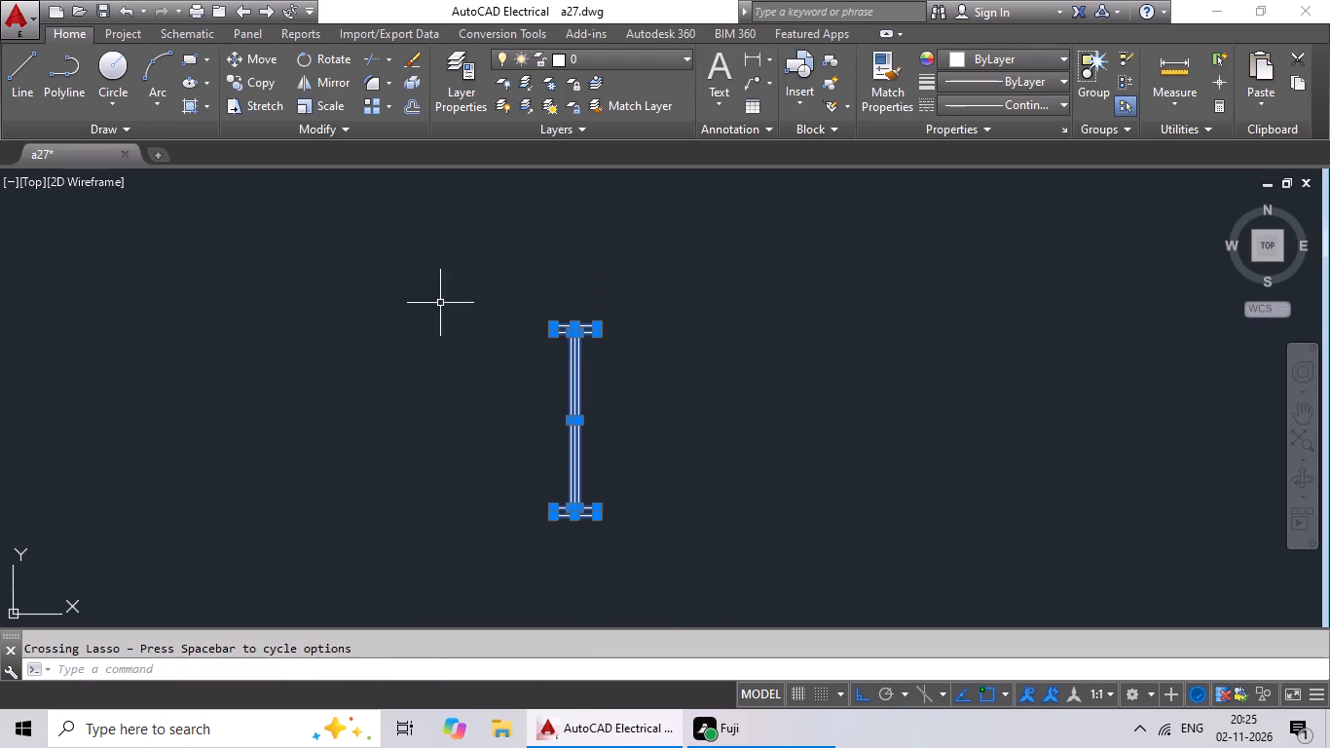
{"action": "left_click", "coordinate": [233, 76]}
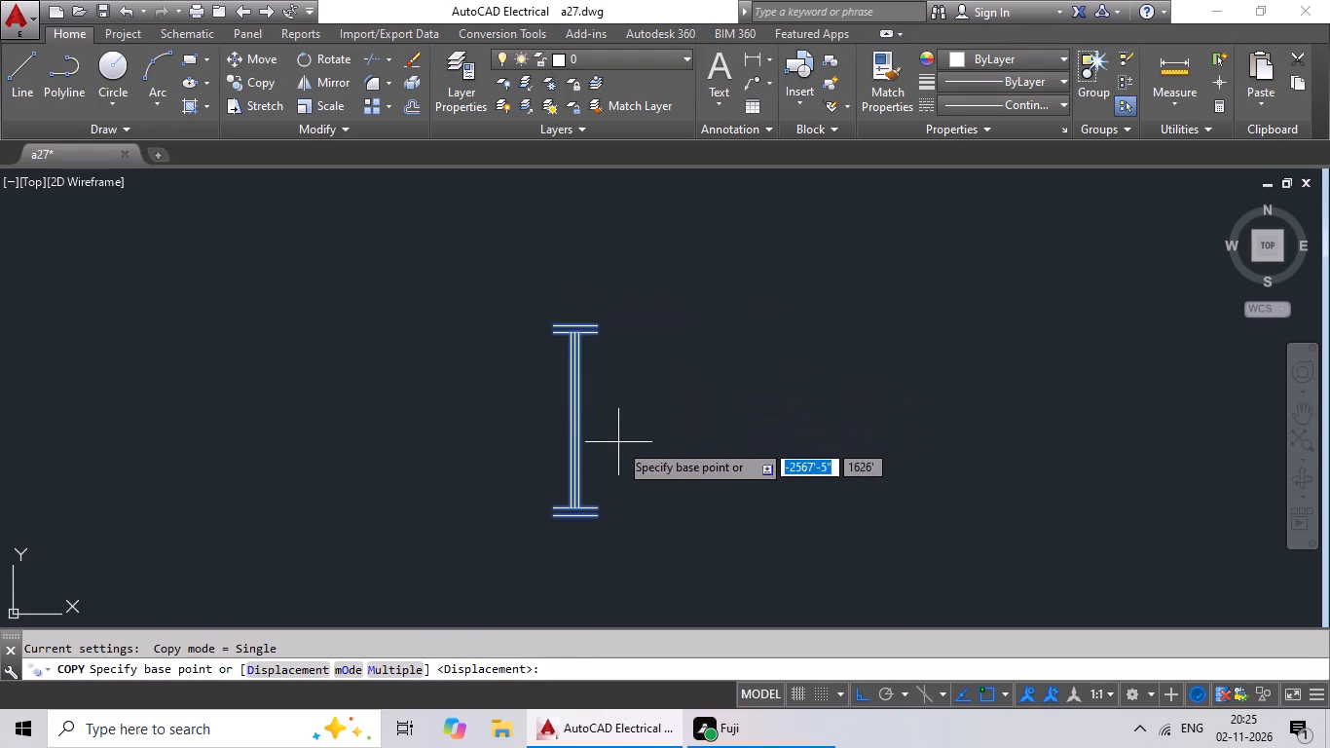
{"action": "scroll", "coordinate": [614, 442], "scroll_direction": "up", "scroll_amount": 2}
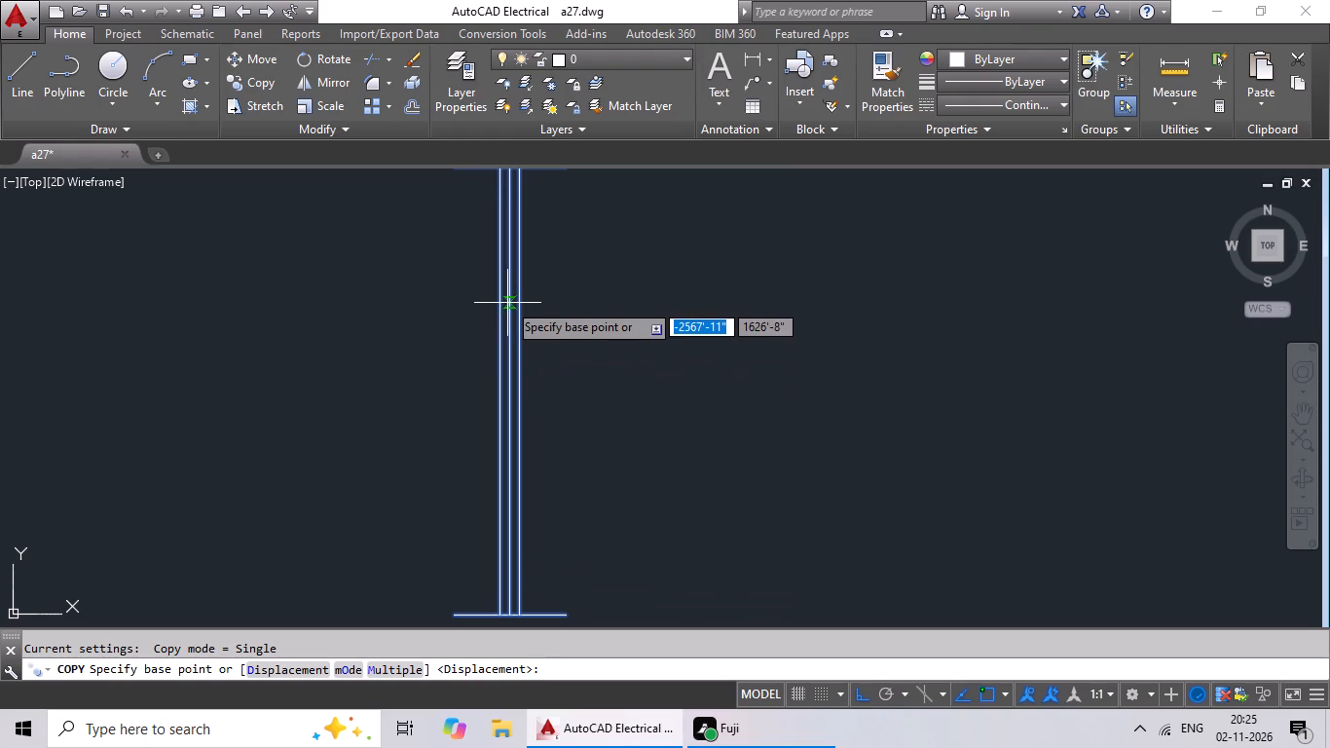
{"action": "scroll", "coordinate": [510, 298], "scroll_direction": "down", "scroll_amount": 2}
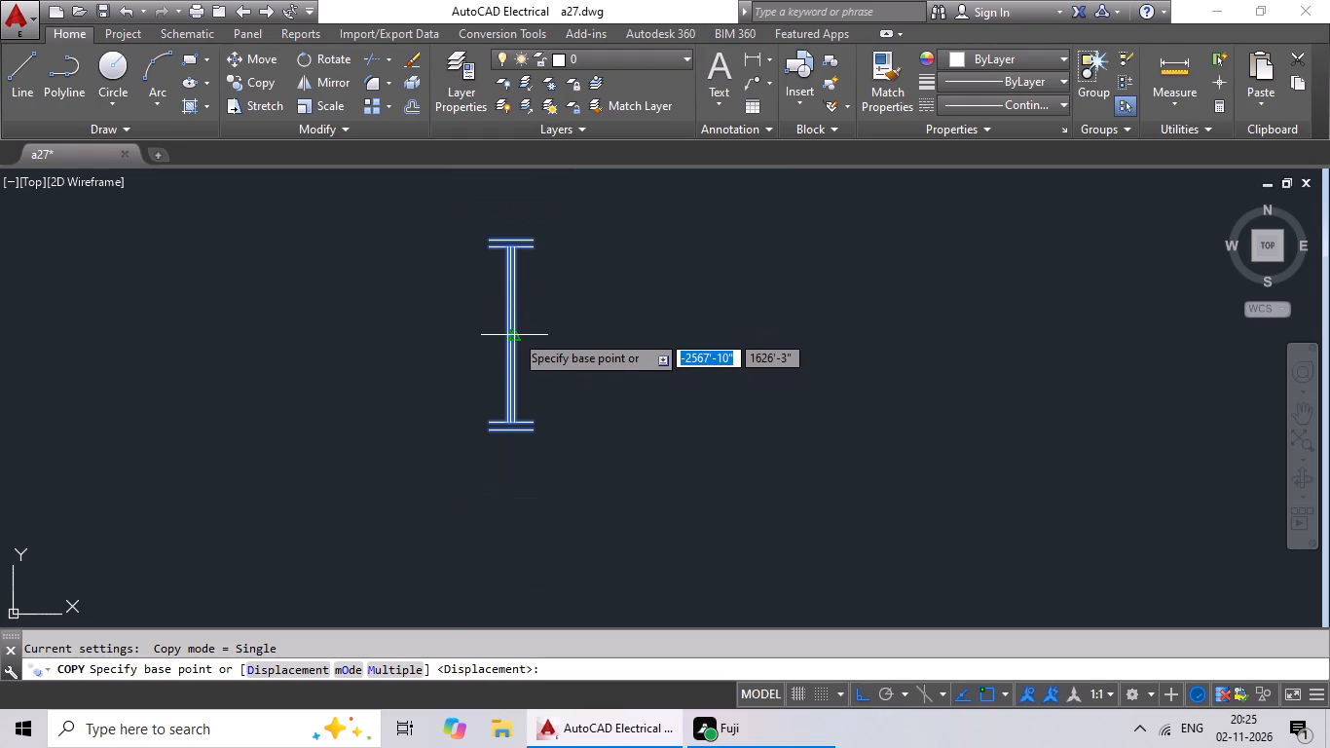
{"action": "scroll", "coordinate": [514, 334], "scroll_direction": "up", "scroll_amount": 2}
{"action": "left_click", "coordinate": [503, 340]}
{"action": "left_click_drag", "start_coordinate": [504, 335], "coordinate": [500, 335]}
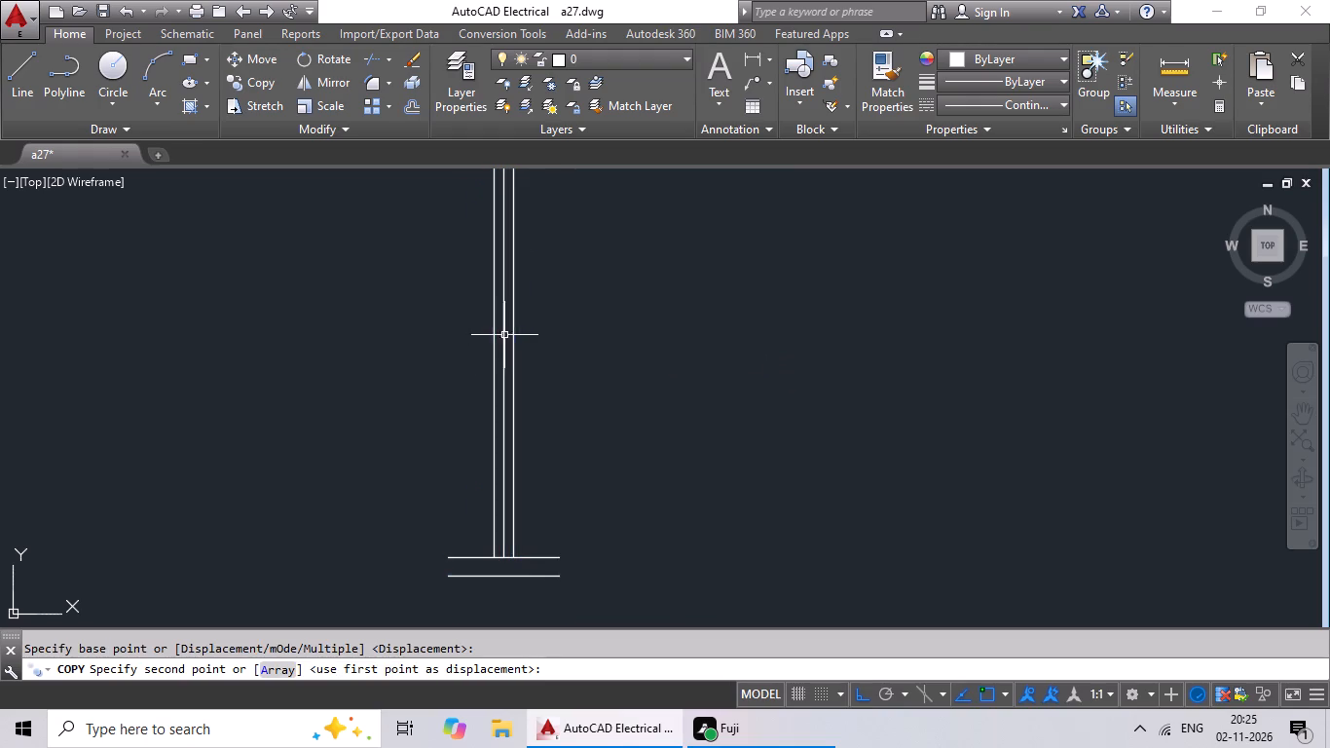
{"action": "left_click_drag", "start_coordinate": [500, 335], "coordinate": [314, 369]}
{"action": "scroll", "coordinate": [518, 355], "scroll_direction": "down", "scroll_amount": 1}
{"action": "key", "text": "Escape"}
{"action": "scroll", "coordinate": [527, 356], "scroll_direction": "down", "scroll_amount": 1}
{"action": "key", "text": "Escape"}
Copy the 2' by 6" window from its midpoint onto the centre mark of the short partition below the right bedroom.
{"action": "left_click_drag", "start_coordinate": [607, 246], "coordinate": [485, 215]}
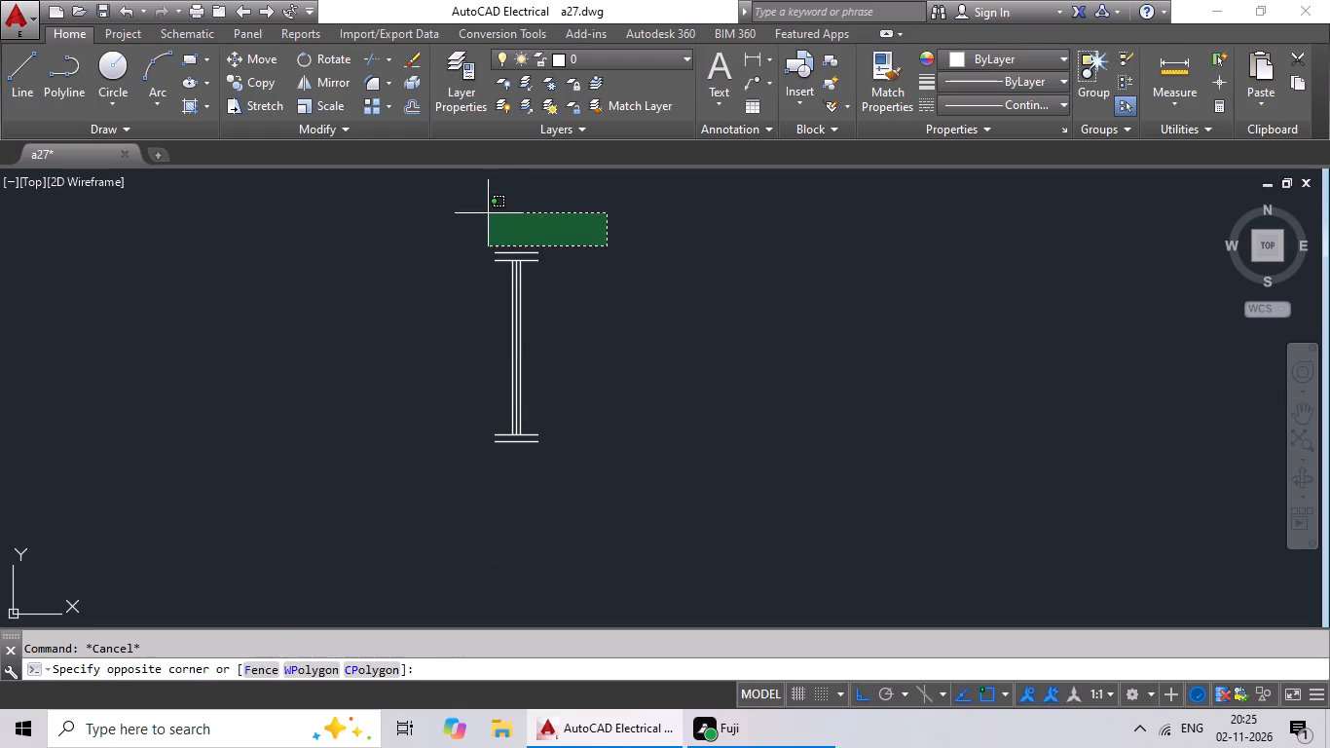
{"action": "left_click_drag", "start_coordinate": [485, 215], "coordinate": [599, 530]}
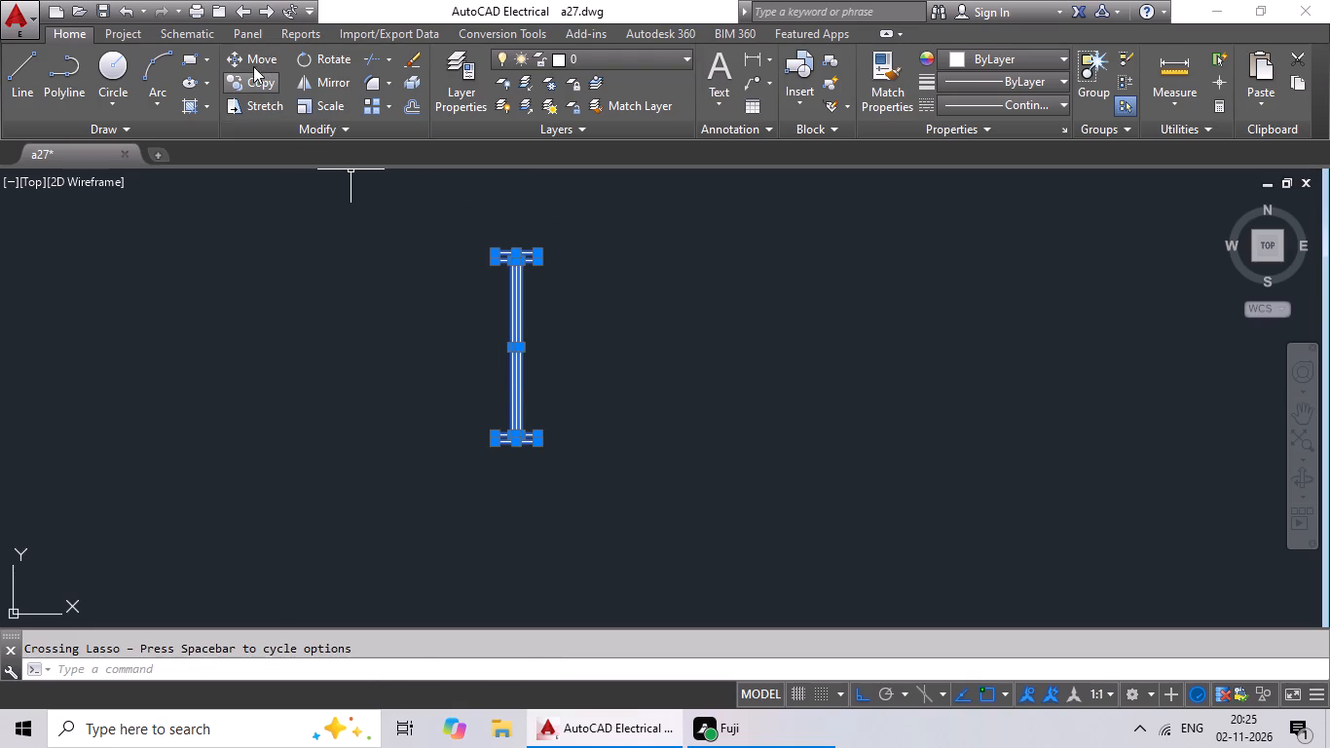
{"action": "left_click", "coordinate": [240, 77]}
{"action": "scroll", "coordinate": [579, 325], "scroll_direction": "up", "scroll_amount": 3}
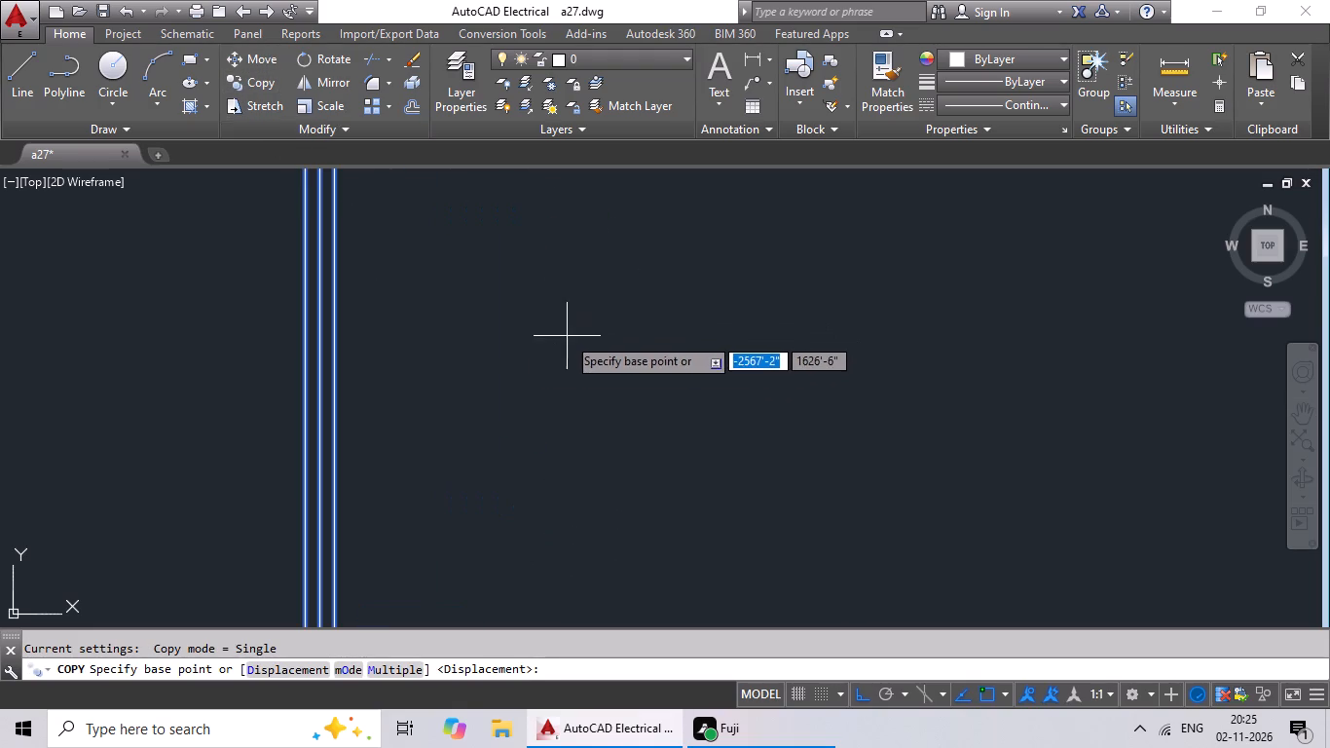
{"action": "scroll", "coordinate": [464, 364], "scroll_direction": "down", "scroll_amount": 1}
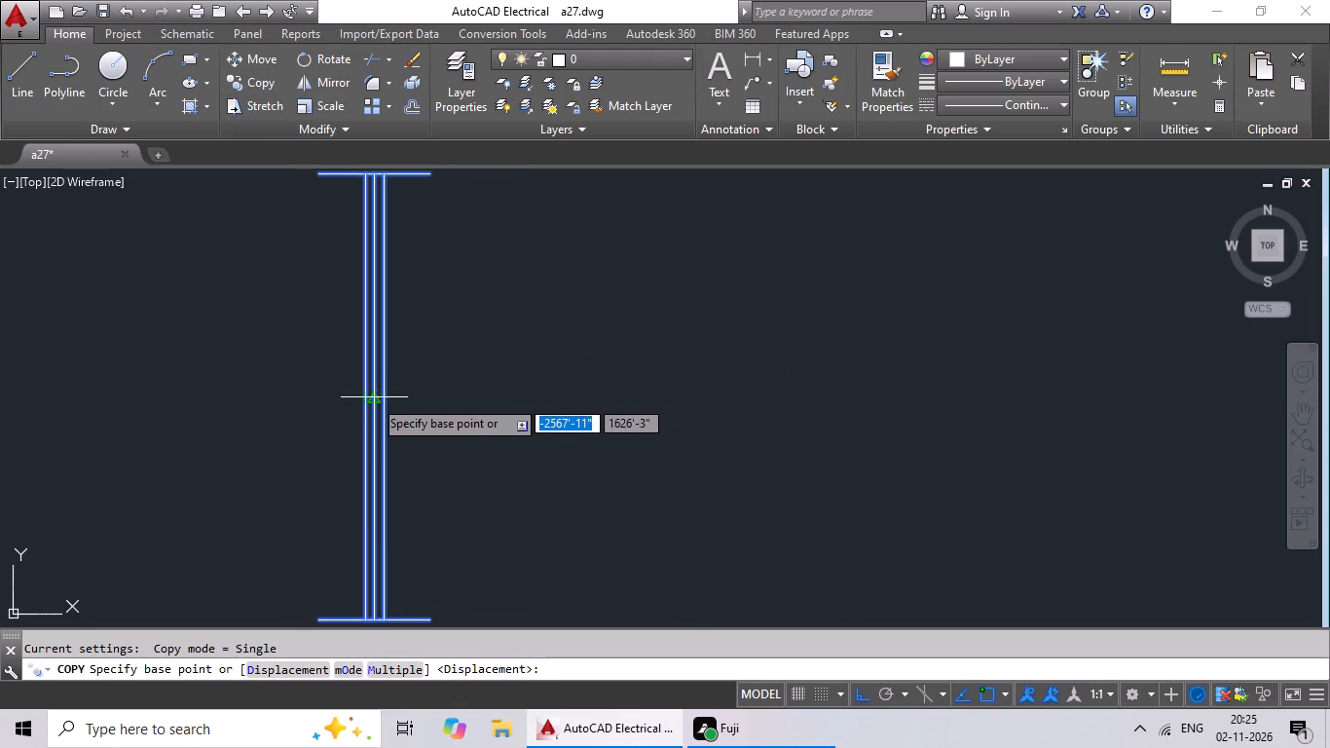
{"action": "left_click_drag", "start_coordinate": [373, 398], "coordinate": [364, 404]}
{"action": "scroll", "coordinate": [255, 437], "scroll_direction": "down", "scroll_amount": 2}
{"action": "middle_click_drag", "start_coordinate": [255, 437], "coordinate": [734, 384]}
{"action": "scroll", "coordinate": [504, 451], "scroll_direction": "down", "scroll_amount": 2}
{"action": "middle_click_drag", "start_coordinate": [454, 556], "coordinate": [481, 554]}
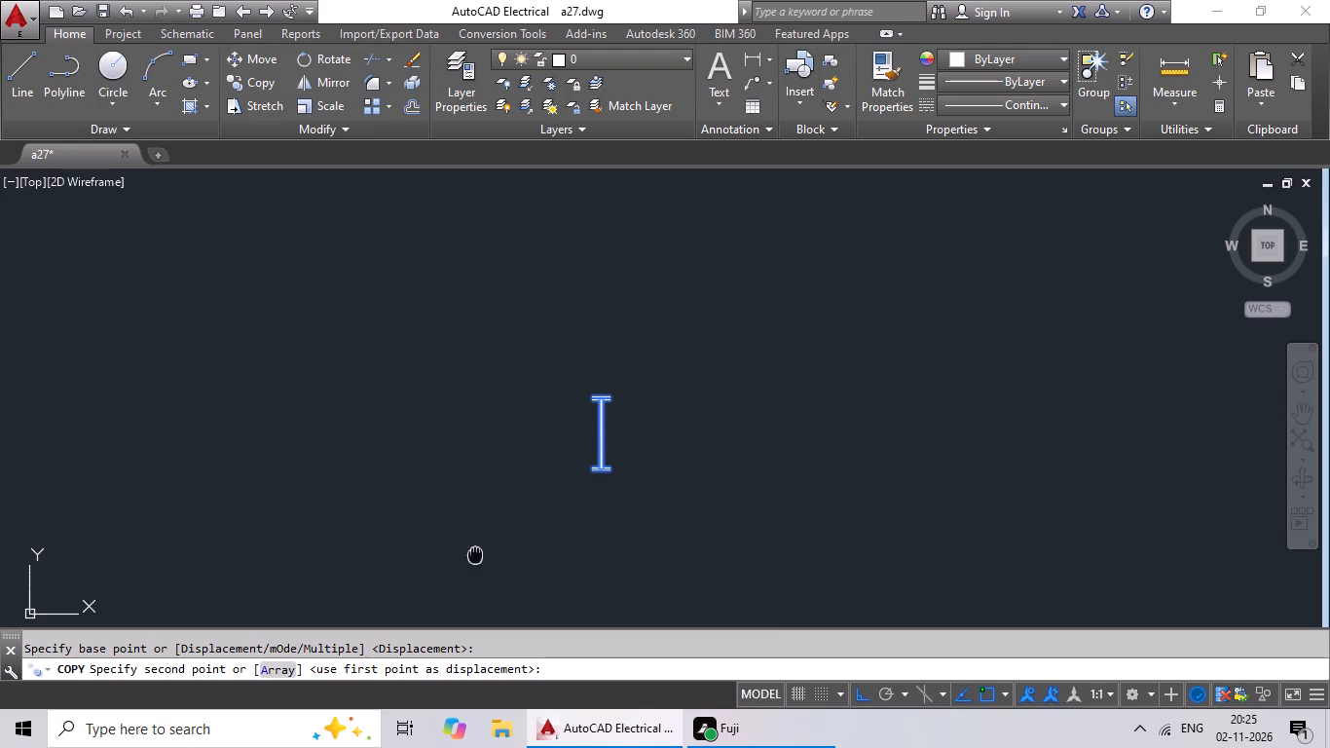
{"action": "middle_click_drag", "start_coordinate": [481, 554], "coordinate": [743, 505]}
{"action": "left_click", "coordinate": [865, 695]}
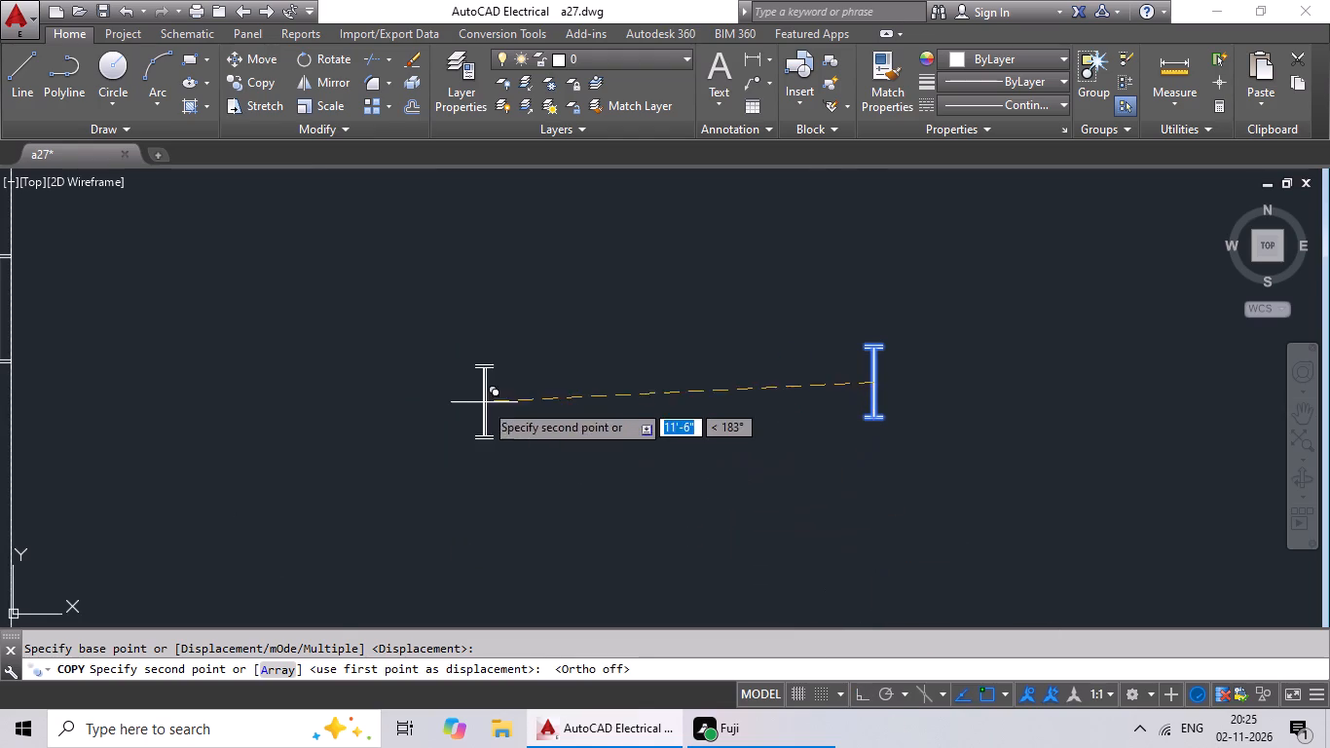
{"action": "middle_click_drag", "start_coordinate": [480, 400], "coordinate": [811, 564]}
{"action": "middle_click_drag", "start_coordinate": [787, 523], "coordinate": [992, 510]}
{"action": "scroll", "coordinate": [943, 505], "scroll_direction": "down", "scroll_amount": 1}
{"action": "middle_click_drag", "start_coordinate": [863, 540], "coordinate": [877, 462]}
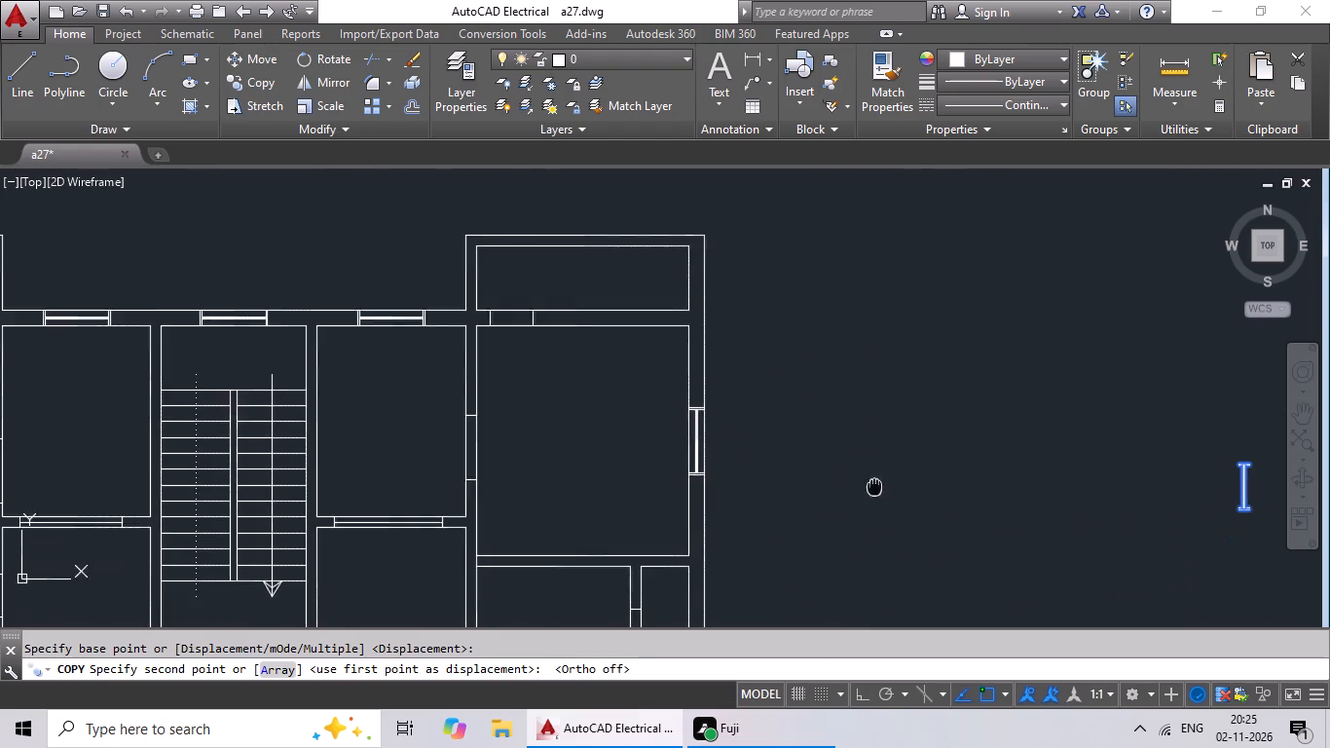
{"action": "middle_click_drag", "start_coordinate": [877, 462], "coordinate": [878, 405]}
{"action": "middle_click_drag", "start_coordinate": [838, 481], "coordinate": [877, 417]}
{"action": "scroll", "coordinate": [705, 458], "scroll_direction": "up", "scroll_amount": 4}
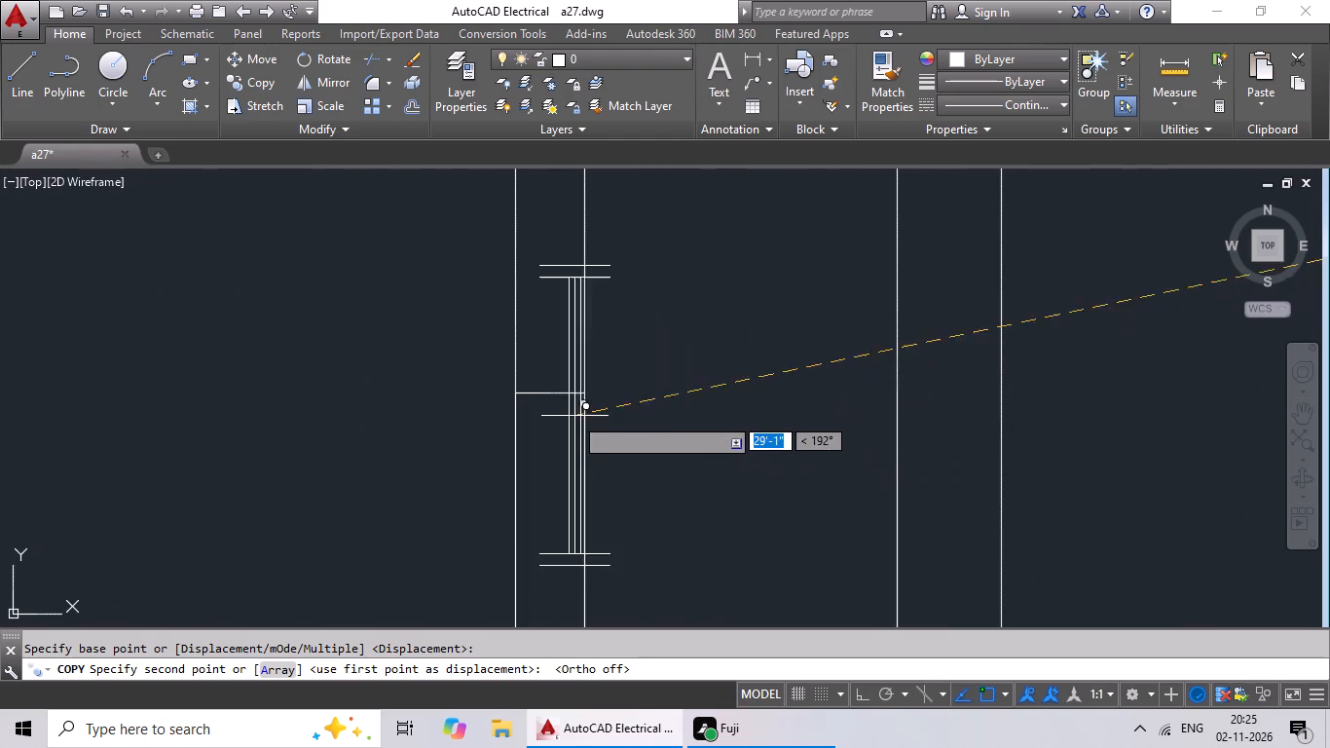
{"action": "left_click", "coordinate": [555, 394]}
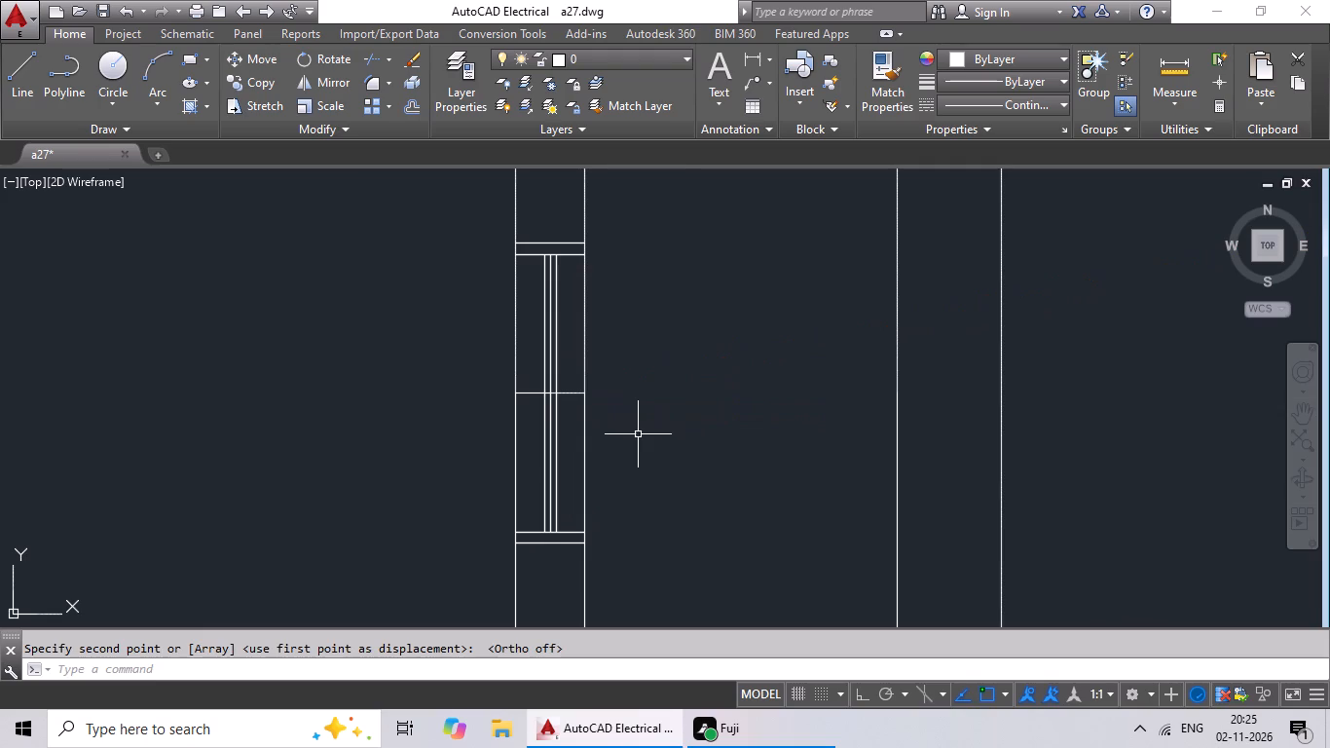
{"action": "key", "text": "space"}
{"action": "key", "text": "space"}
Copy the 2' by 6" window from its midpoint onto the centre mark of the short partition below the left bedroom.
{"action": "scroll", "coordinate": [645, 436], "scroll_direction": "down", "scroll_amount": 3}
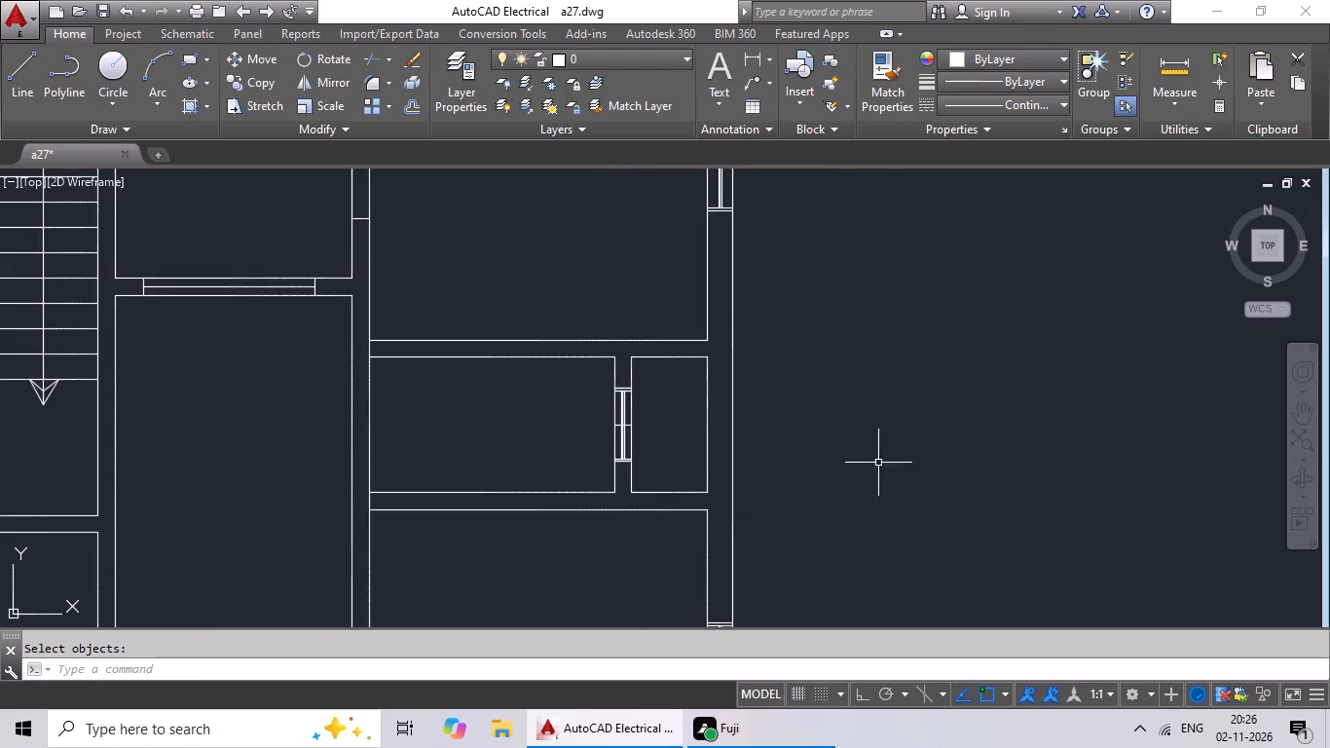
{"action": "middle_click_drag", "start_coordinate": [878, 463], "coordinate": [644, 472]}
{"action": "scroll", "coordinate": [887, 479], "scroll_direction": "down", "scroll_amount": 1}
{"action": "middle_click_drag", "start_coordinate": [898, 486], "coordinate": [651, 505]}
{"action": "scroll", "coordinate": [973, 335], "scroll_direction": "up", "scroll_amount": 2}
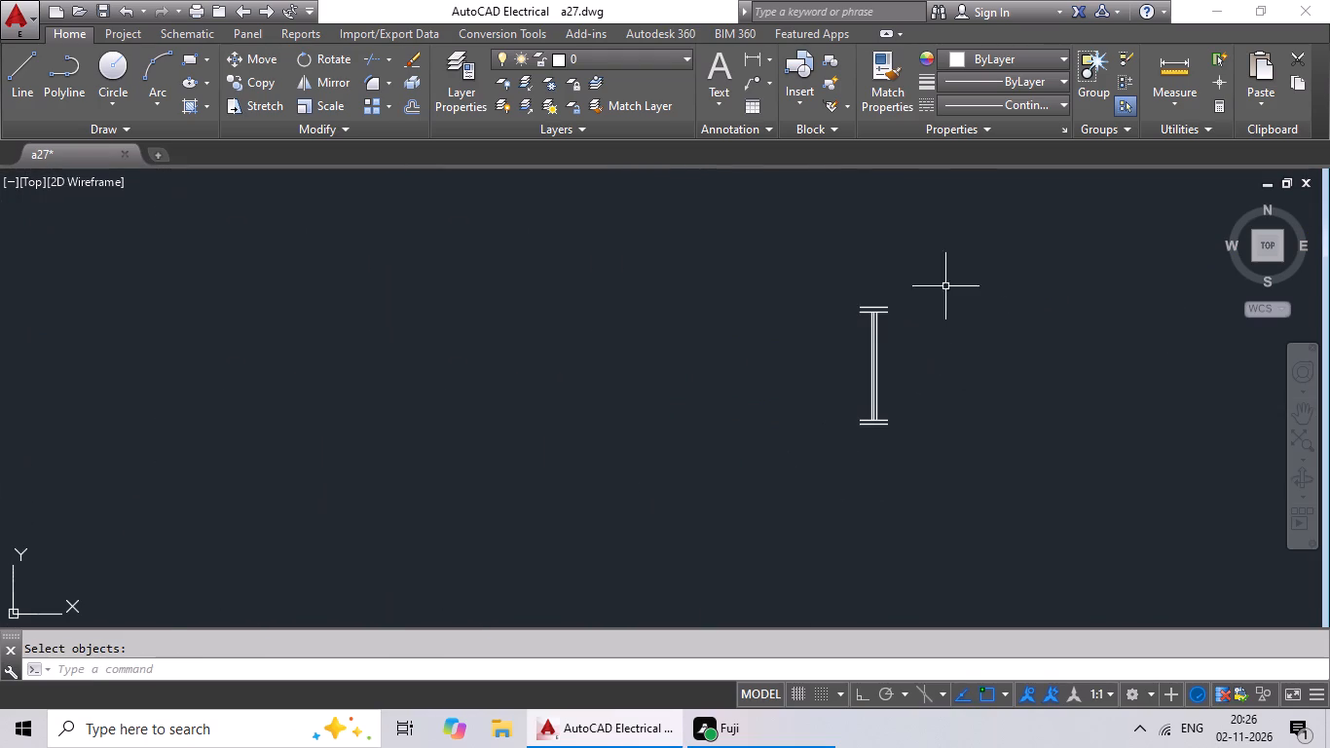
{"action": "left_click_drag", "start_coordinate": [919, 280], "coordinate": [976, 448]}
{"action": "left_click", "coordinate": [237, 77]}
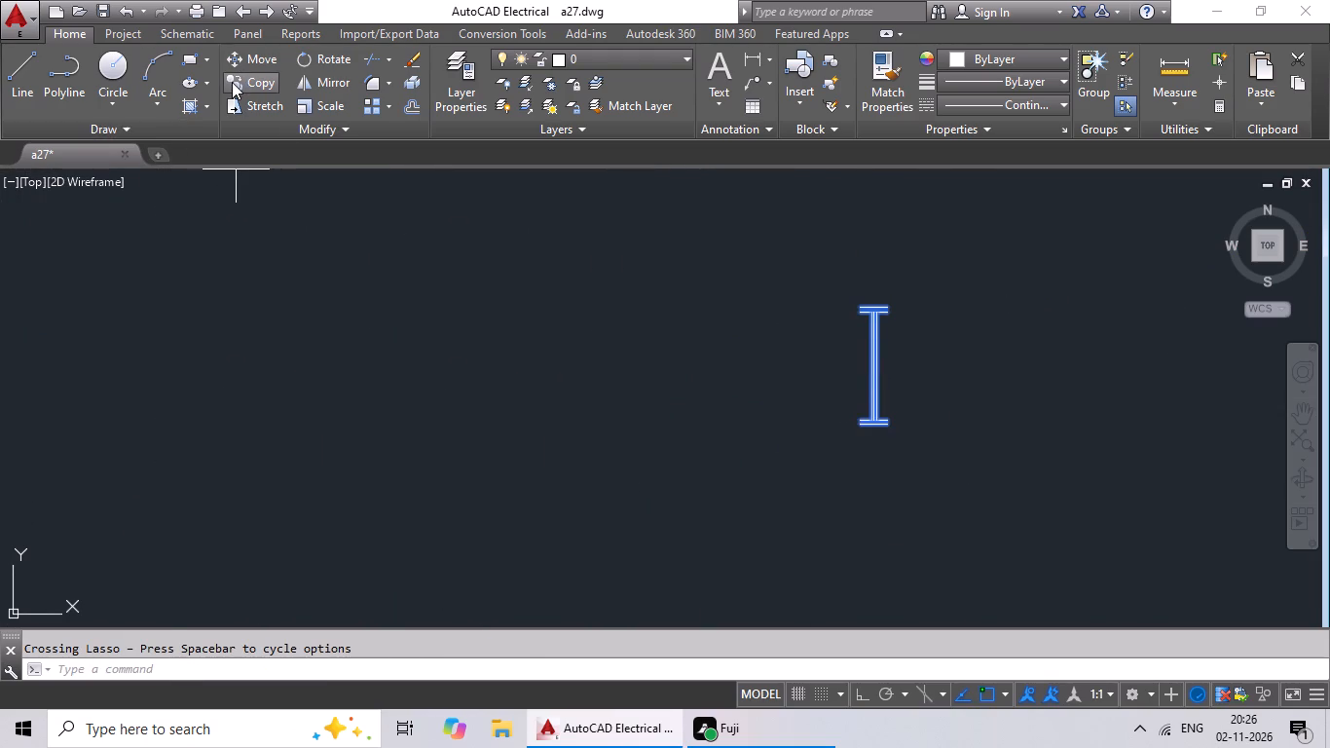
{"action": "scroll", "coordinate": [993, 345], "scroll_direction": "up", "scroll_amount": 2}
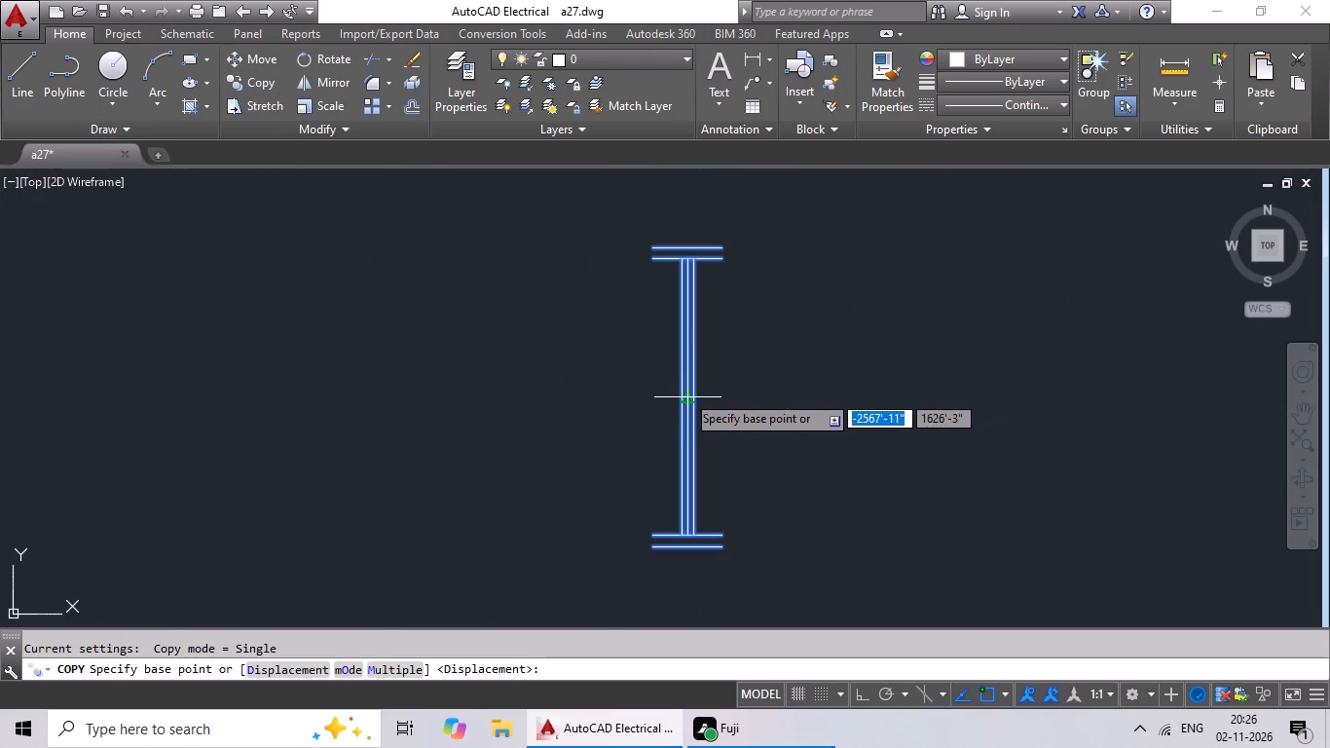
{"action": "left_click", "coordinate": [684, 393]}
{"action": "scroll", "coordinate": [411, 414], "scroll_direction": "down", "scroll_amount": 1}
{"action": "middle_click_drag", "start_coordinate": [411, 414], "coordinate": [783, 317]}
{"action": "scroll", "coordinate": [498, 470], "scroll_direction": "down", "scroll_amount": 2}
{"action": "middle_click_drag", "start_coordinate": [435, 511], "coordinate": [796, 410]}
{"action": "scroll", "coordinate": [567, 474], "scroll_direction": "down", "scroll_amount": 1}
{"action": "middle_click_drag", "start_coordinate": [567, 474], "coordinate": [892, 393]}
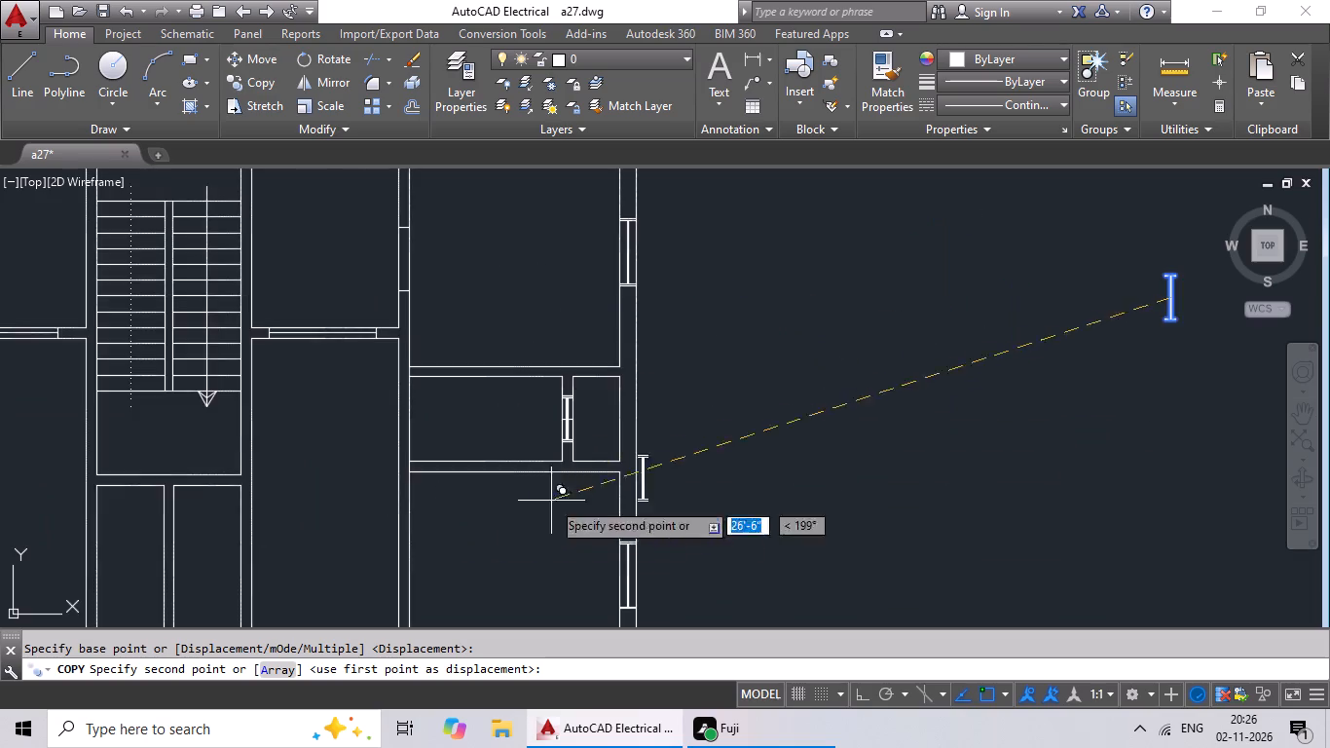
{"action": "middle_click_drag", "start_coordinate": [492, 514], "coordinate": [970, 430]}
{"action": "middle_click_drag", "start_coordinate": [607, 467], "coordinate": [803, 466]}
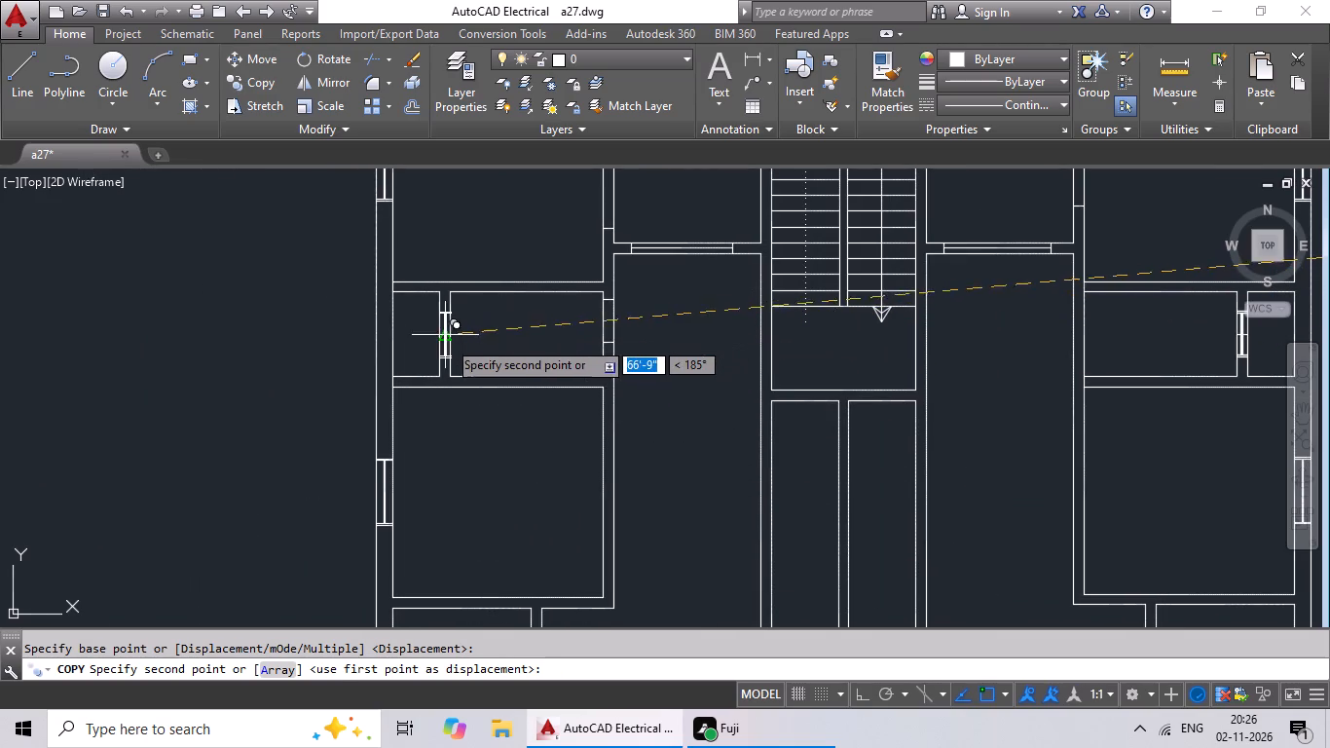
{"action": "scroll", "coordinate": [446, 340], "scroll_direction": "up", "scroll_amount": 4}
{"action": "left_click", "coordinate": [429, 300]}
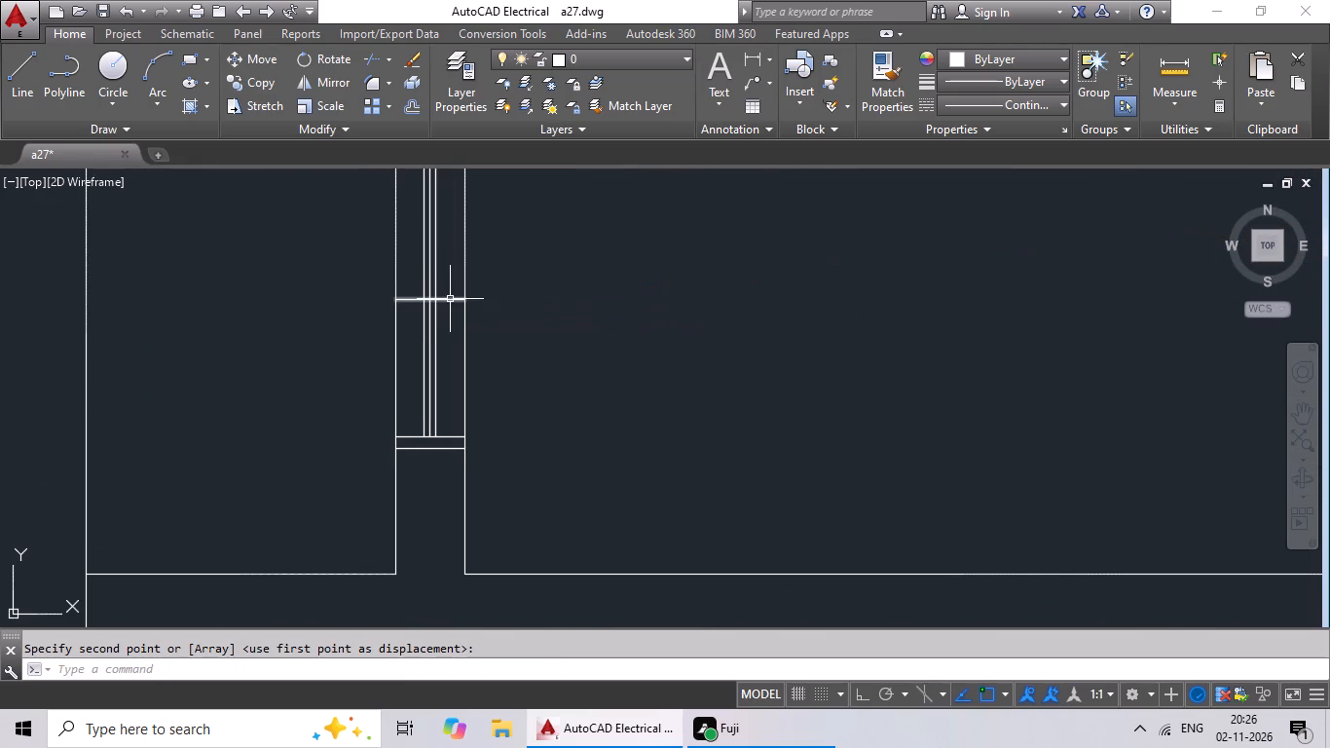
Erase the short centre marks crossing the new windows in the left and right partitions.
{"action": "left_click", "coordinate": [450, 300]}
{"action": "scroll", "coordinate": [727, 350], "scroll_direction": "down", "scroll_amount": 3}
{"action": "middle_click_drag", "start_coordinate": [730, 371], "coordinate": [0, 389]}
{"action": "middle_click_drag", "start_coordinate": [1093, 391], "coordinate": [683, 433]}
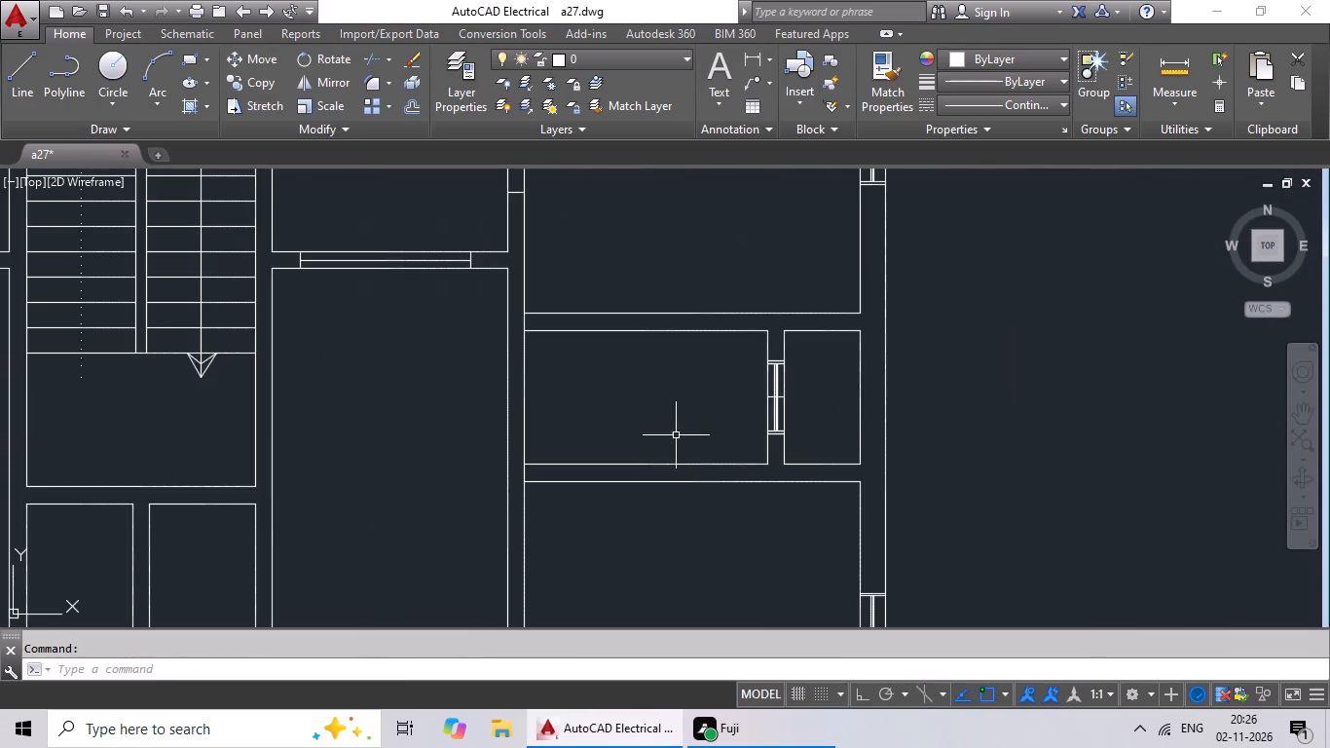
{"action": "scroll", "coordinate": [767, 406], "scroll_direction": "up", "scroll_amount": 2}
{"action": "left_click", "coordinate": [803, 389]}
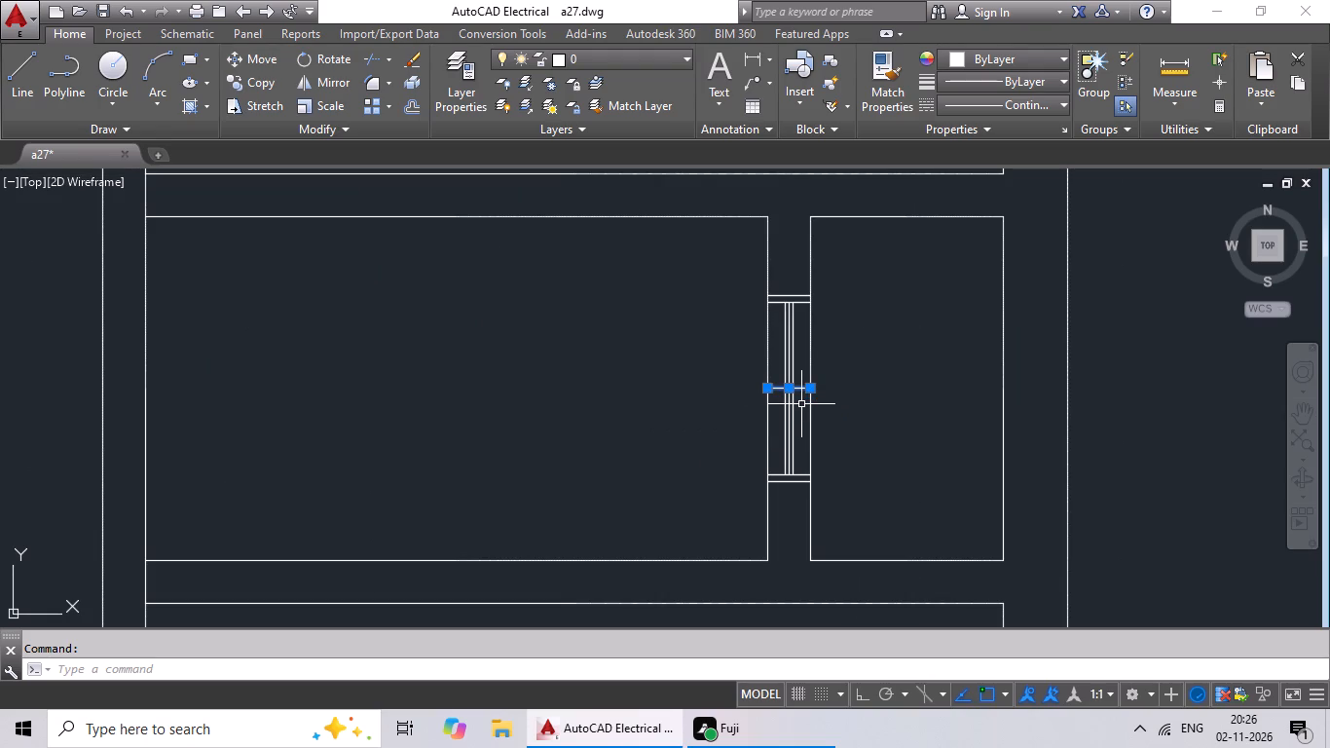
{"action": "key", "text": "Delete"}
{"action": "scroll", "coordinate": [826, 403], "scroll_direction": "down", "scroll_amount": 3}
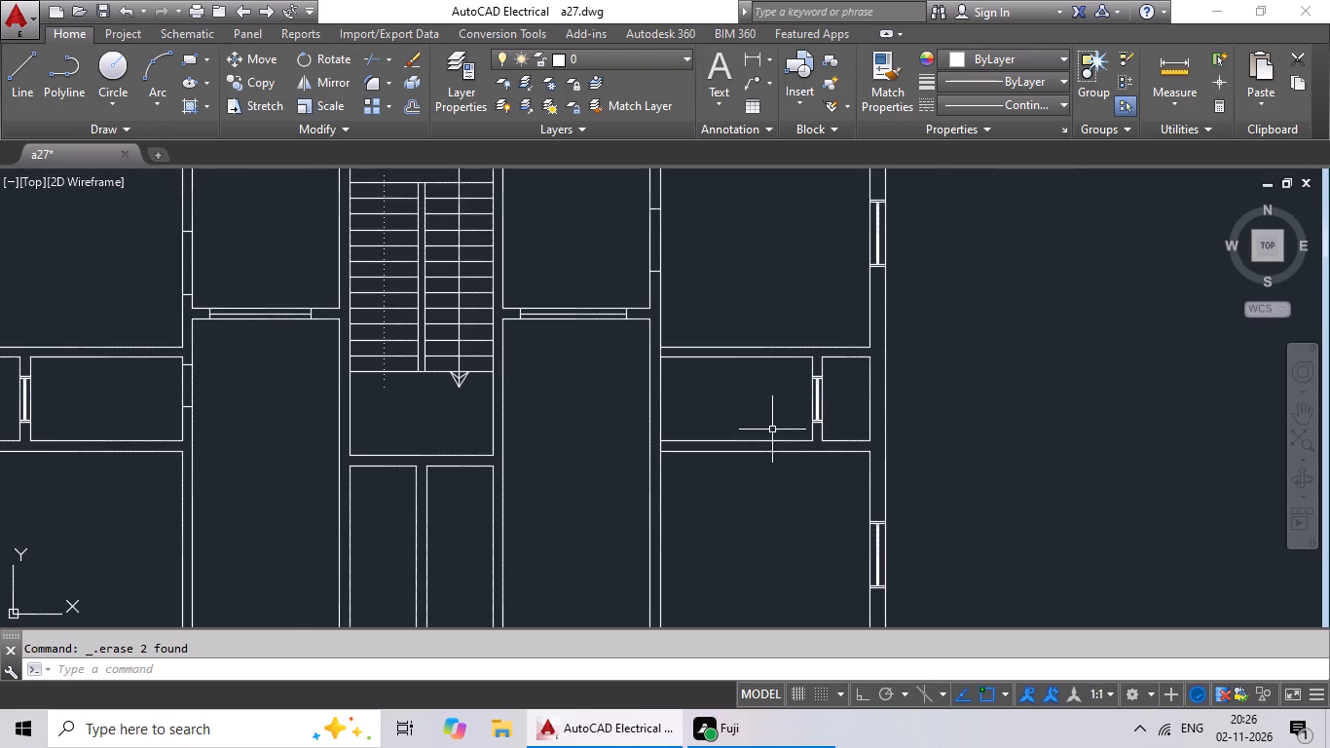
Draw a short vertical line across the wall below the right bedroom, just inside the outer wall corner.
{"action": "left_click", "coordinate": [19, 71]}
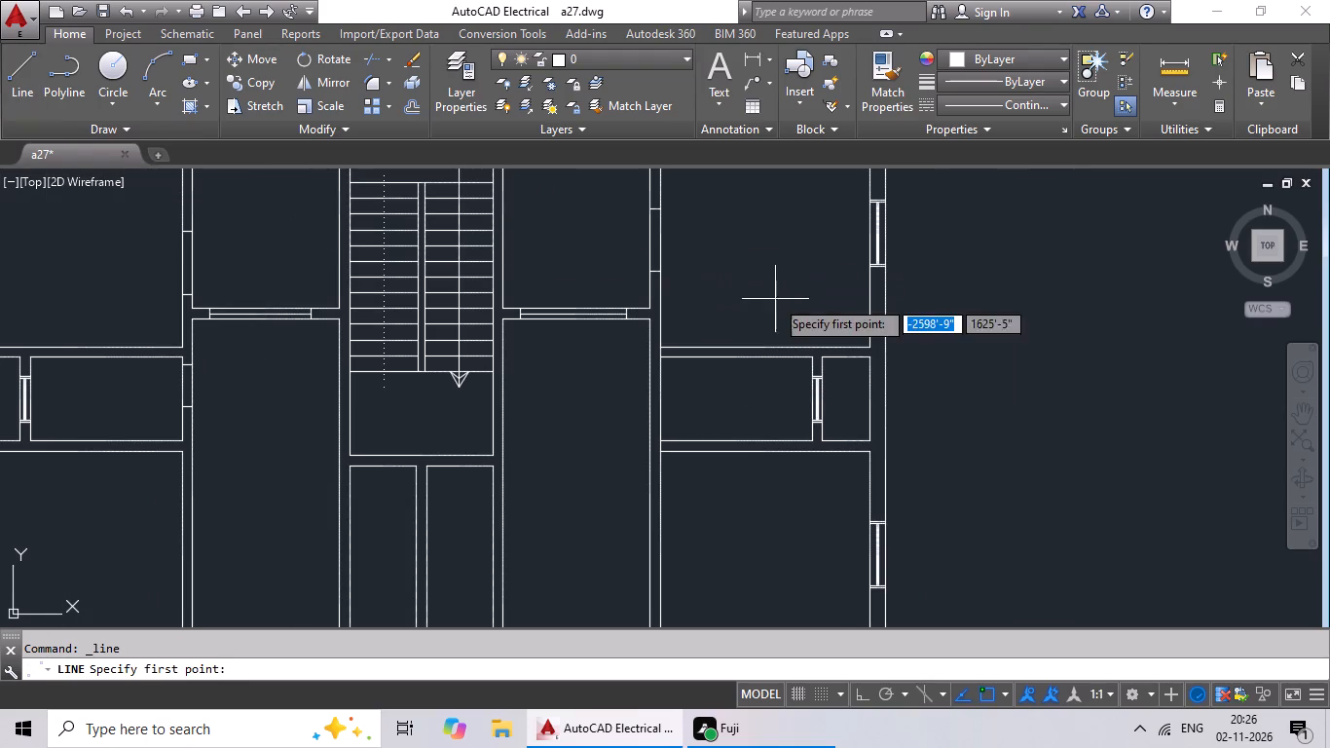
{"action": "scroll", "coordinate": [851, 369], "scroll_direction": "up", "scroll_amount": 3}
{"action": "middle_click_drag", "start_coordinate": [844, 370], "coordinate": [711, 430]}
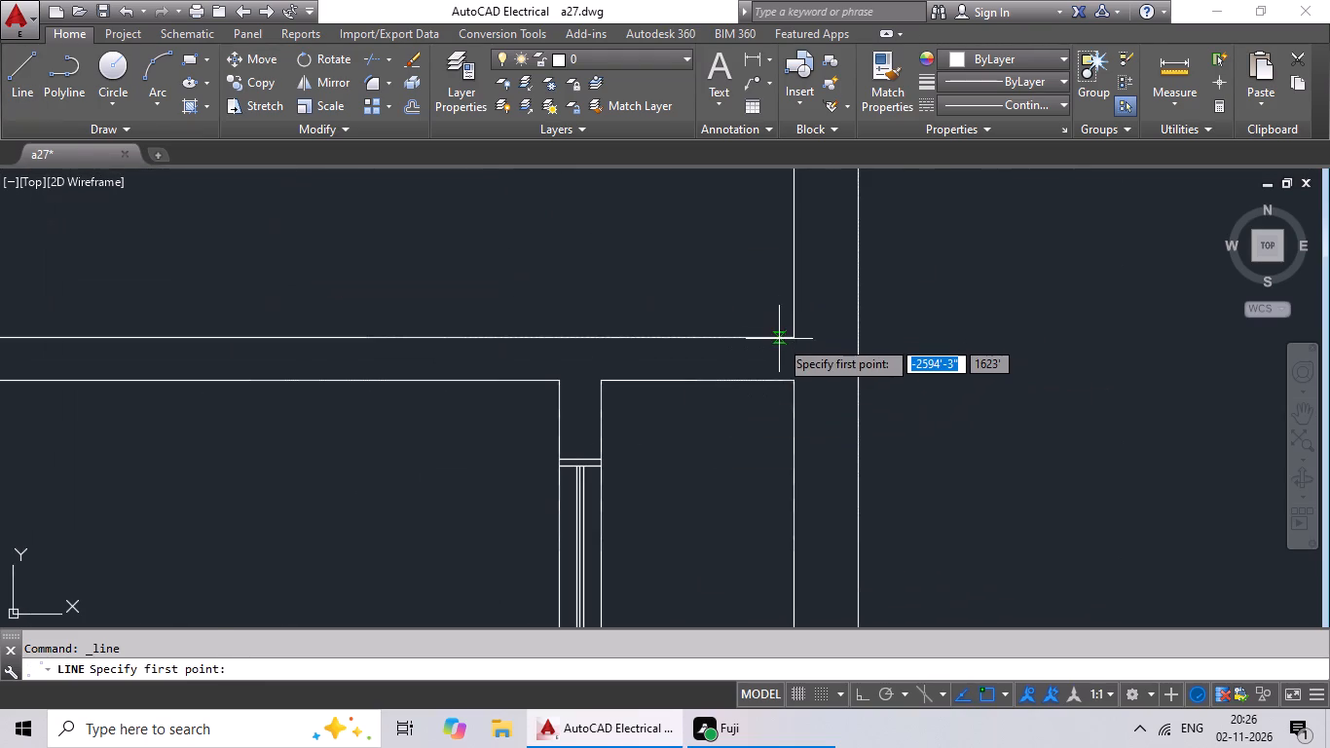
{"action": "scroll", "coordinate": [779, 339], "scroll_direction": "up", "scroll_amount": 2}
{"action": "left_click", "coordinate": [792, 335]}
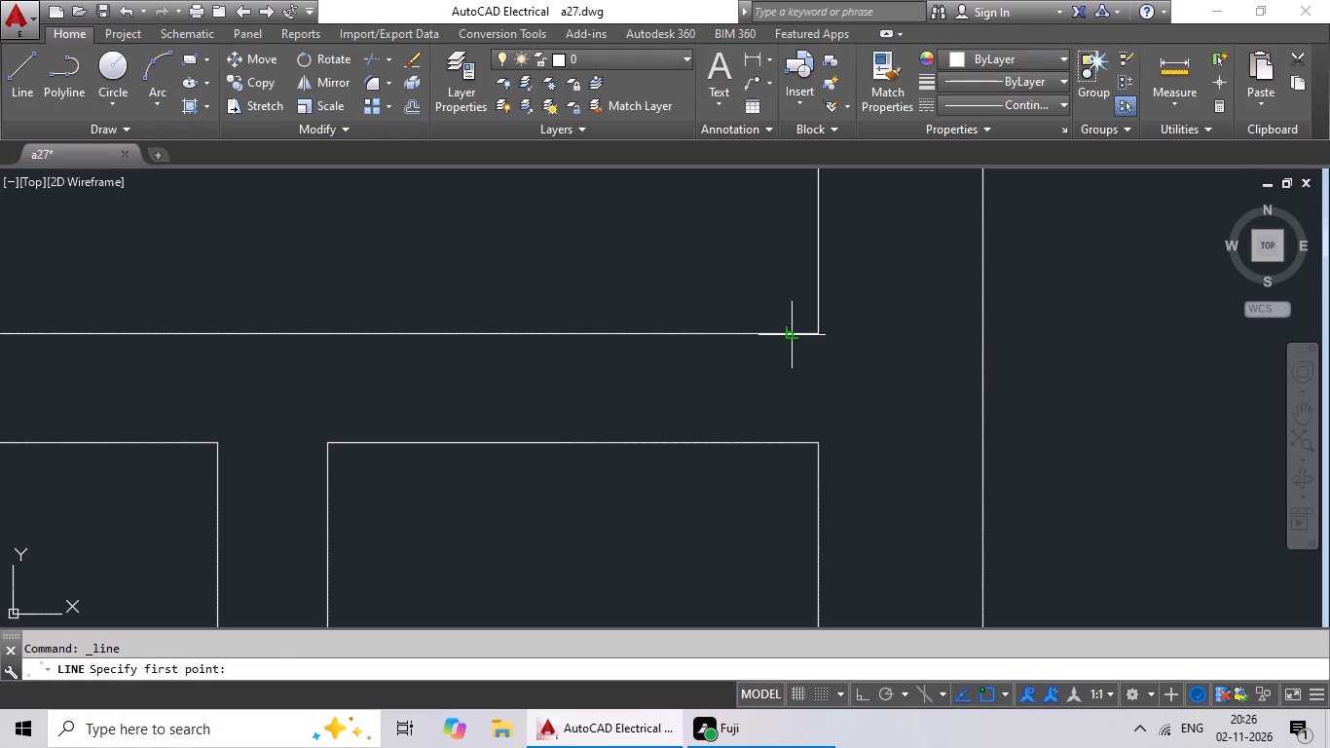
{"action": "left_click", "coordinate": [791, 440]}
{"action": "key", "text": "Escape"}
{"action": "key", "text": "Escape"}
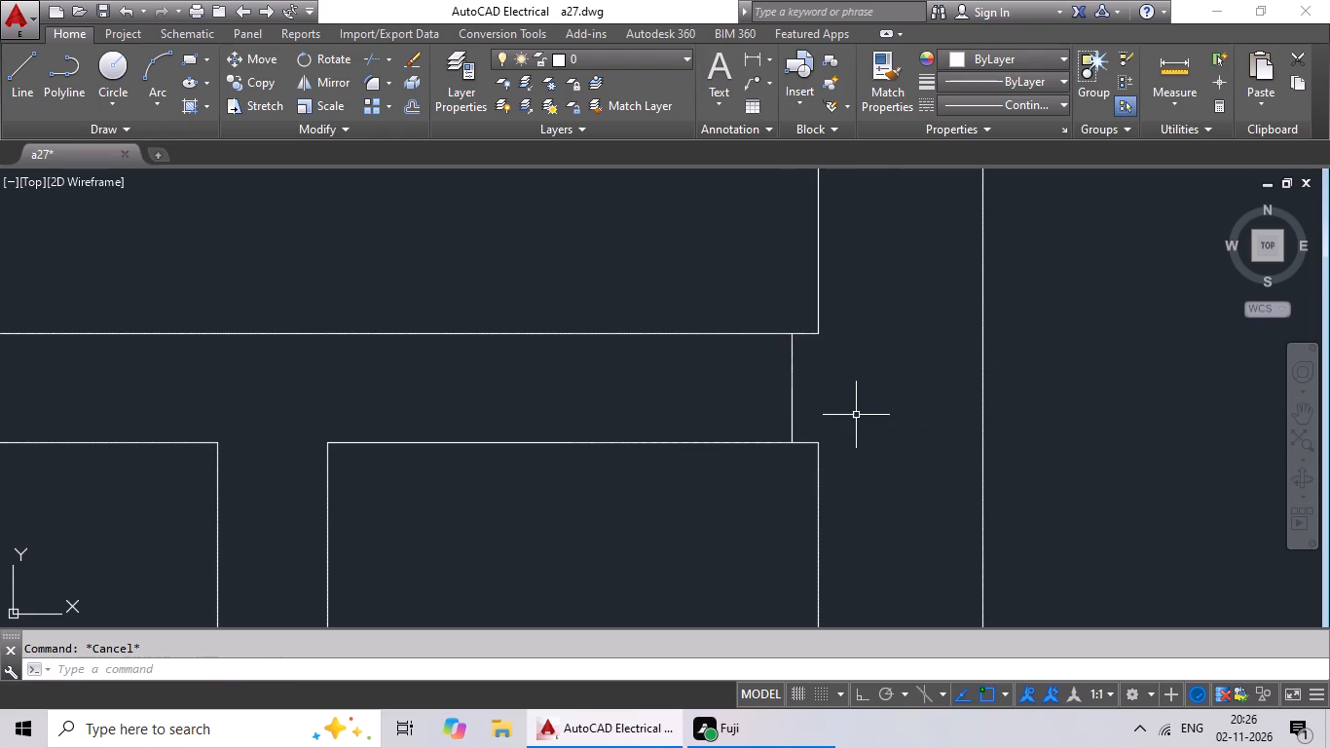
Offset the short jamb line by 2' toward the plan's interior to mark the opening below the right bedroom.
{"action": "key", "text": "o"}
{"action": "key", "text": "Return"}
{"action": "type", "text": "2'"}
{"action": "key", "text": "Return"}
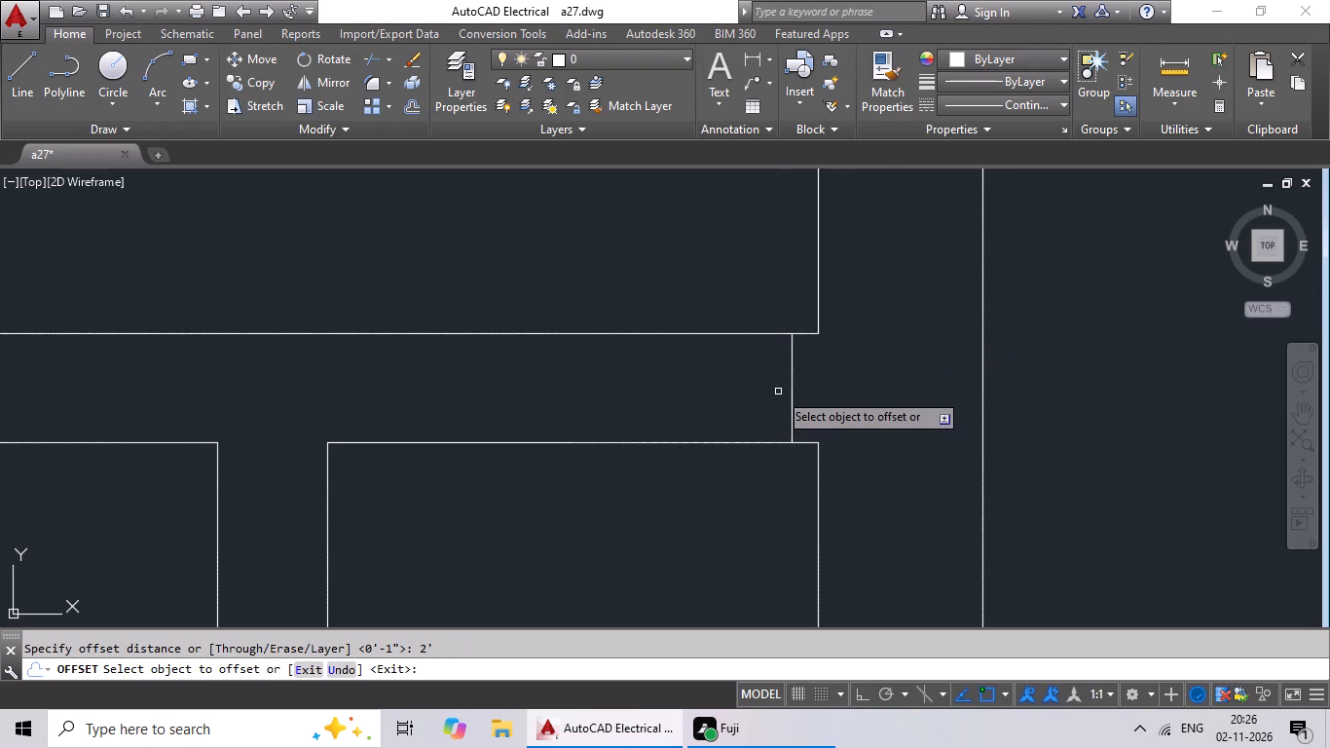
{"action": "left_click", "coordinate": [793, 380]}
{"action": "left_click", "coordinate": [764, 398]}
{"action": "scroll", "coordinate": [699, 436], "scroll_direction": "down", "scroll_amount": 3}
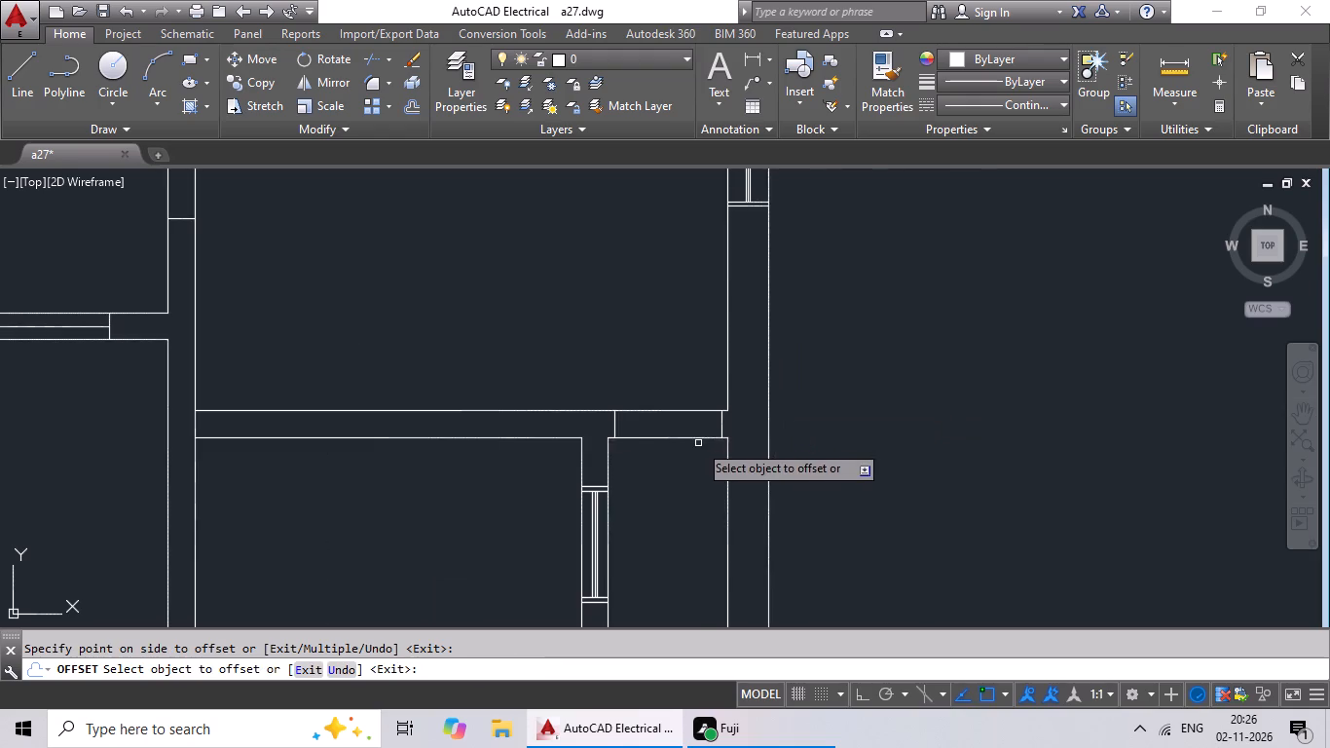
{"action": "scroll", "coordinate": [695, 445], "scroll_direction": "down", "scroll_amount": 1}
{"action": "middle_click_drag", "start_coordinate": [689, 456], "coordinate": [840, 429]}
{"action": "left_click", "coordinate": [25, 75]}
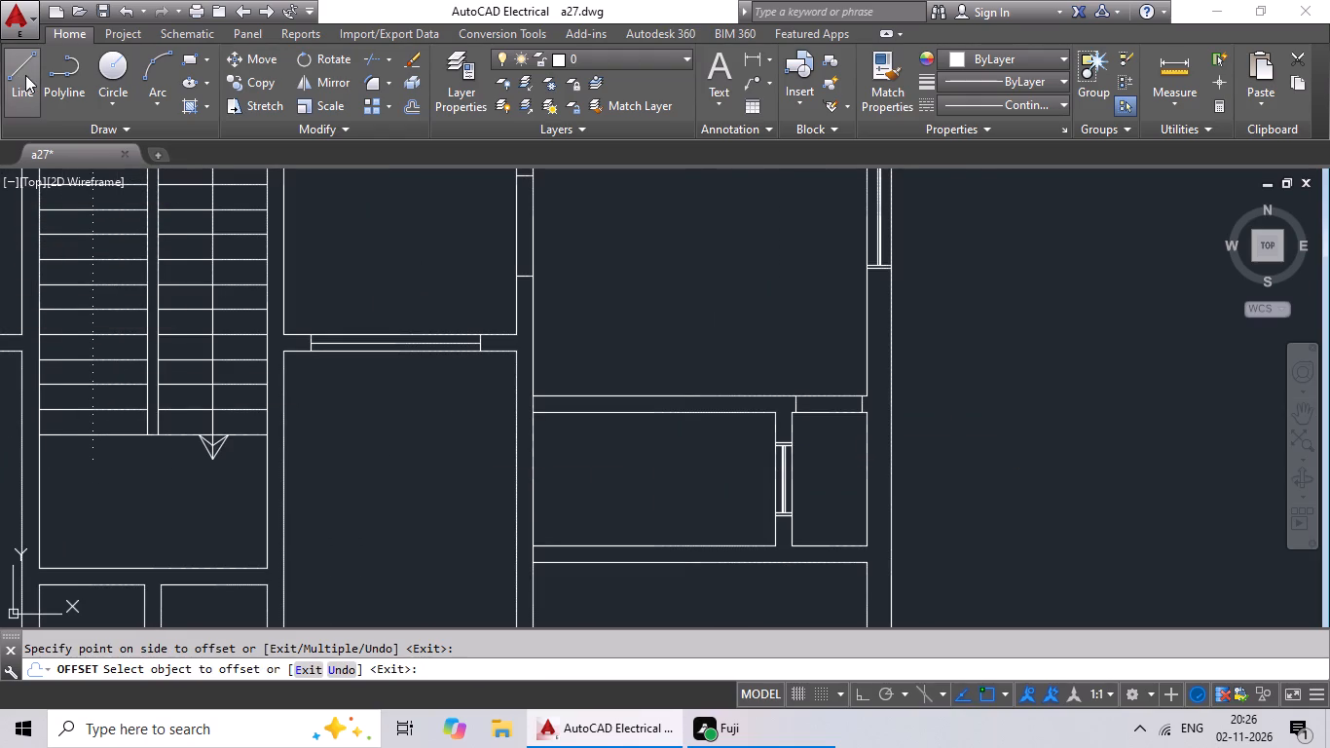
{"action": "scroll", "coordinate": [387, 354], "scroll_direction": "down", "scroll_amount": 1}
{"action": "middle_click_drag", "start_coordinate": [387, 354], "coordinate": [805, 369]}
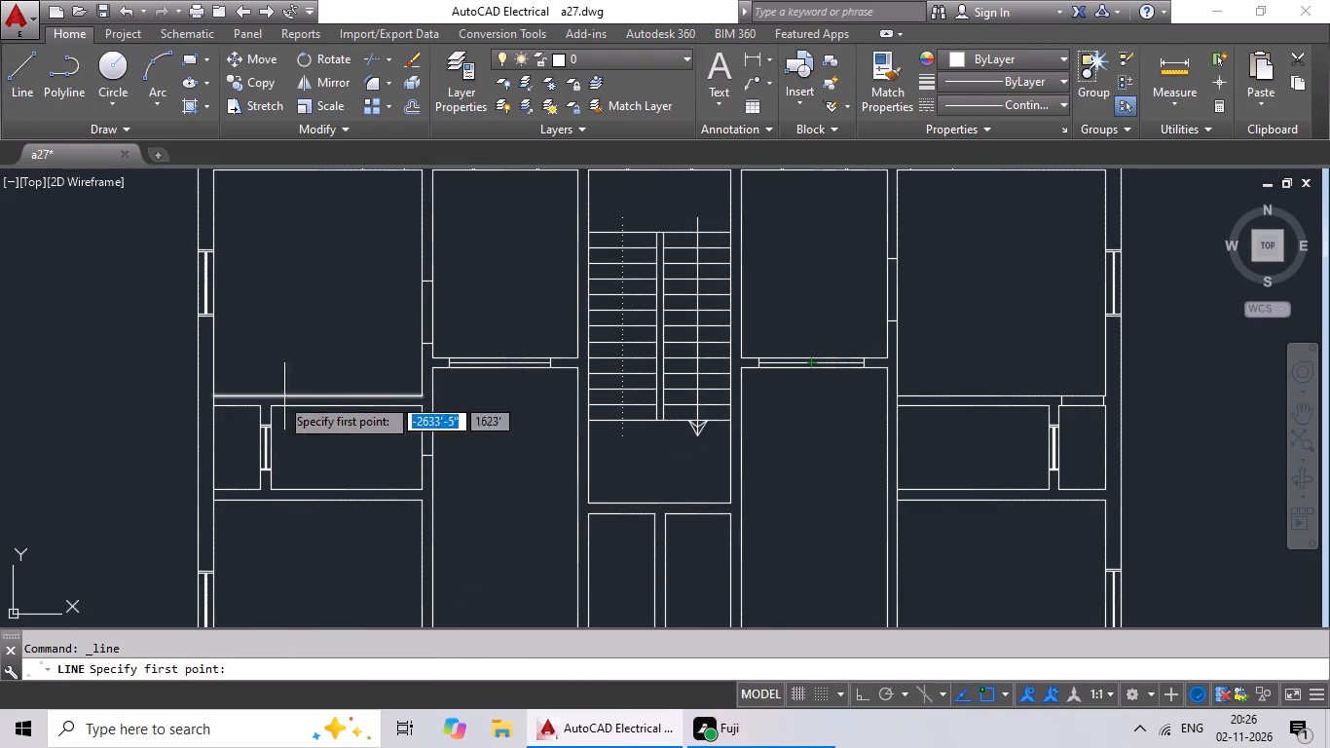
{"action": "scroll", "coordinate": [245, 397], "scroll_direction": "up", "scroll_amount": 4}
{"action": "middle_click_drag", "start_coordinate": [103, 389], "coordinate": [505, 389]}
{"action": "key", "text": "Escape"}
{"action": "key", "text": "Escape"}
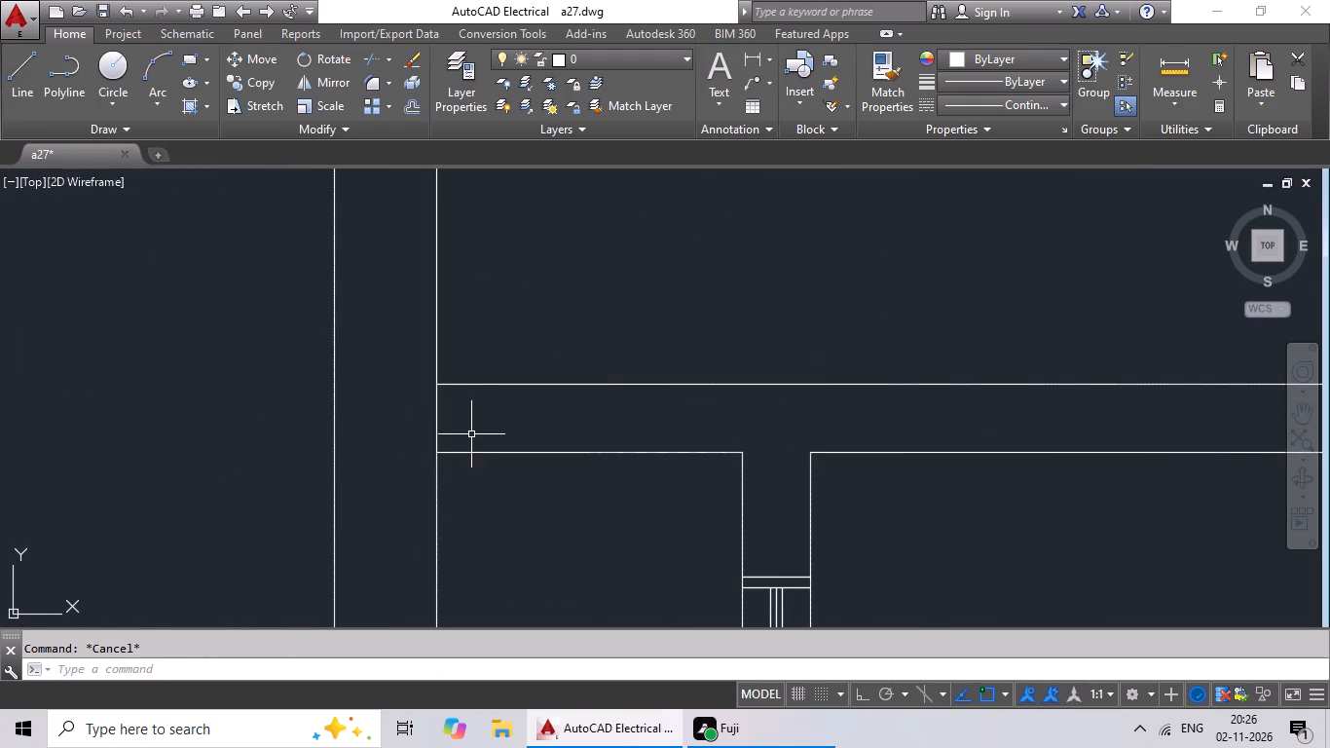
Trim the outer wall's inner line where the wall below the left bedroom meets it.
{"action": "key", "text": "t"}
{"action": "key", "text": "r"}
{"action": "key", "text": "space"}
{"action": "key", "text": "space"}
{"action": "left_click_drag", "start_coordinate": [499, 417], "coordinate": [410, 422]}
{"action": "left_click", "coordinate": [410, 422]}
{"action": "key", "text": "Escape"}
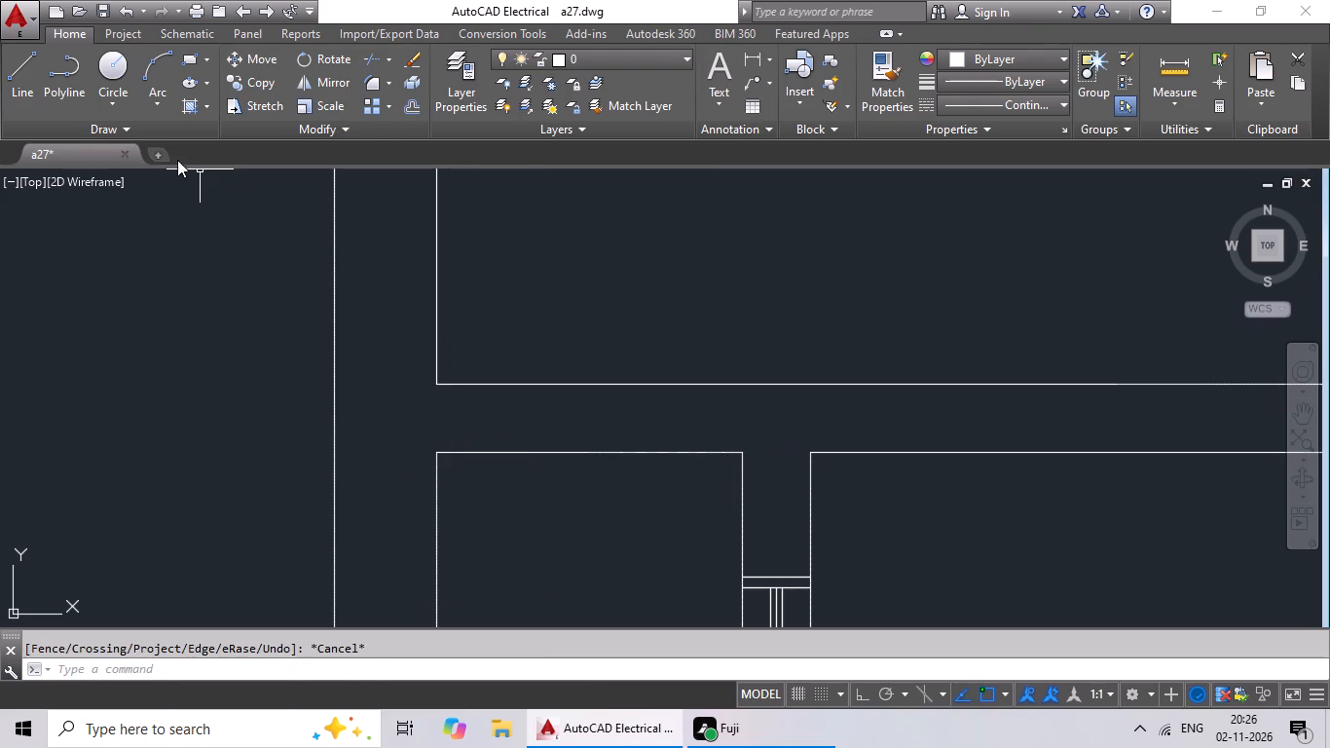
Draw a short vertical line across the wall below the left bedroom, just inside the outer wall corner.
{"action": "left_click", "coordinate": [19, 87]}
{"action": "scroll", "coordinate": [432, 414], "scroll_direction": "up", "scroll_amount": 2}
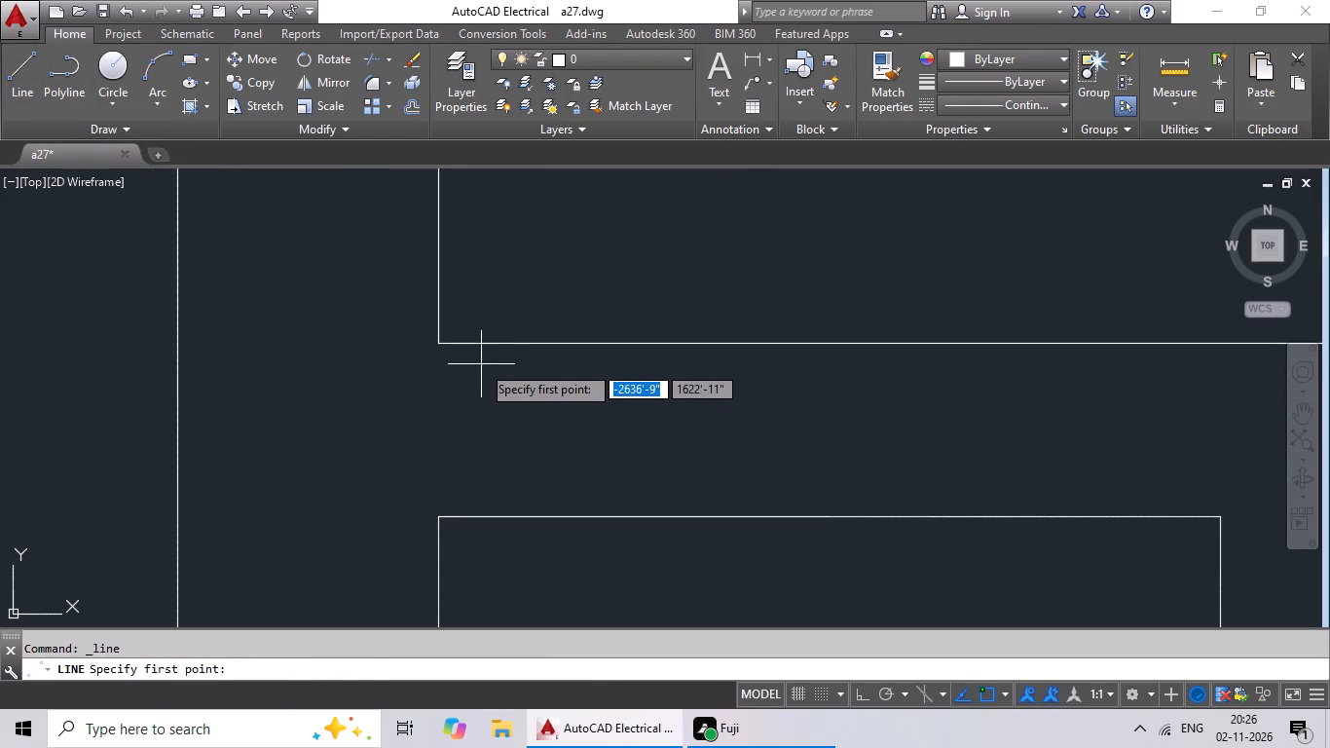
{"action": "left_click", "coordinate": [462, 345]}
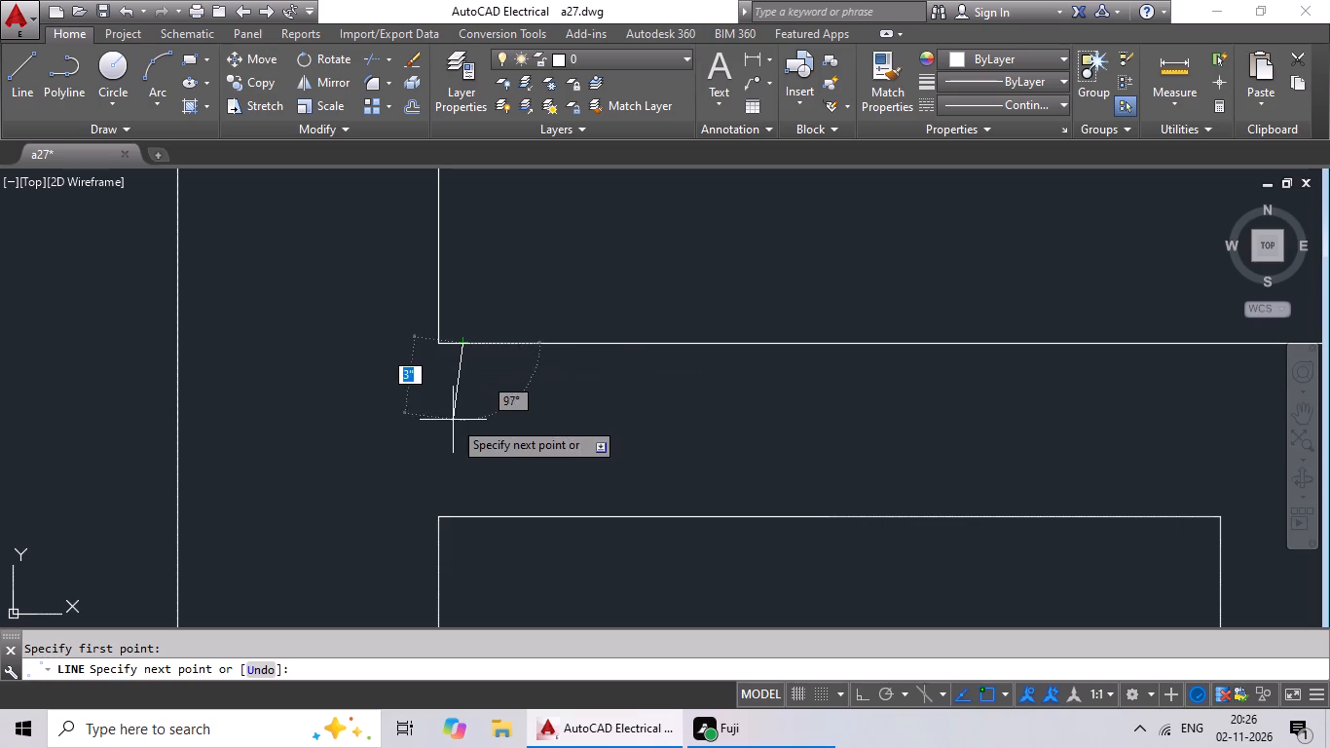
{"action": "left_click", "coordinate": [464, 517]}
{"action": "key", "text": "Escape"}
{"action": "key", "text": "Escape"}
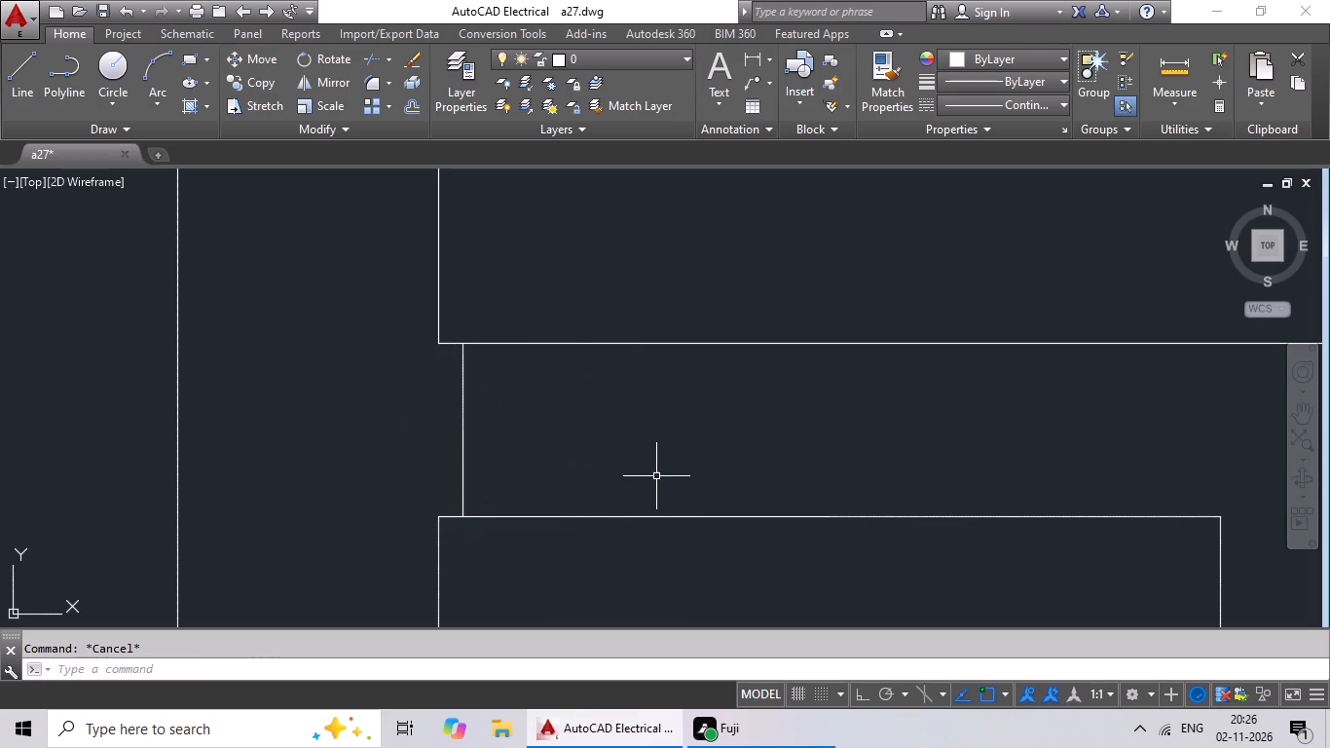
{"action": "key", "text": "Escape"}
Offset the short jamb line by 2' toward the plan's interior to mark the opening below the left bedroom.
{"action": "key", "text": "o"}
{"action": "key", "text": "Return"}
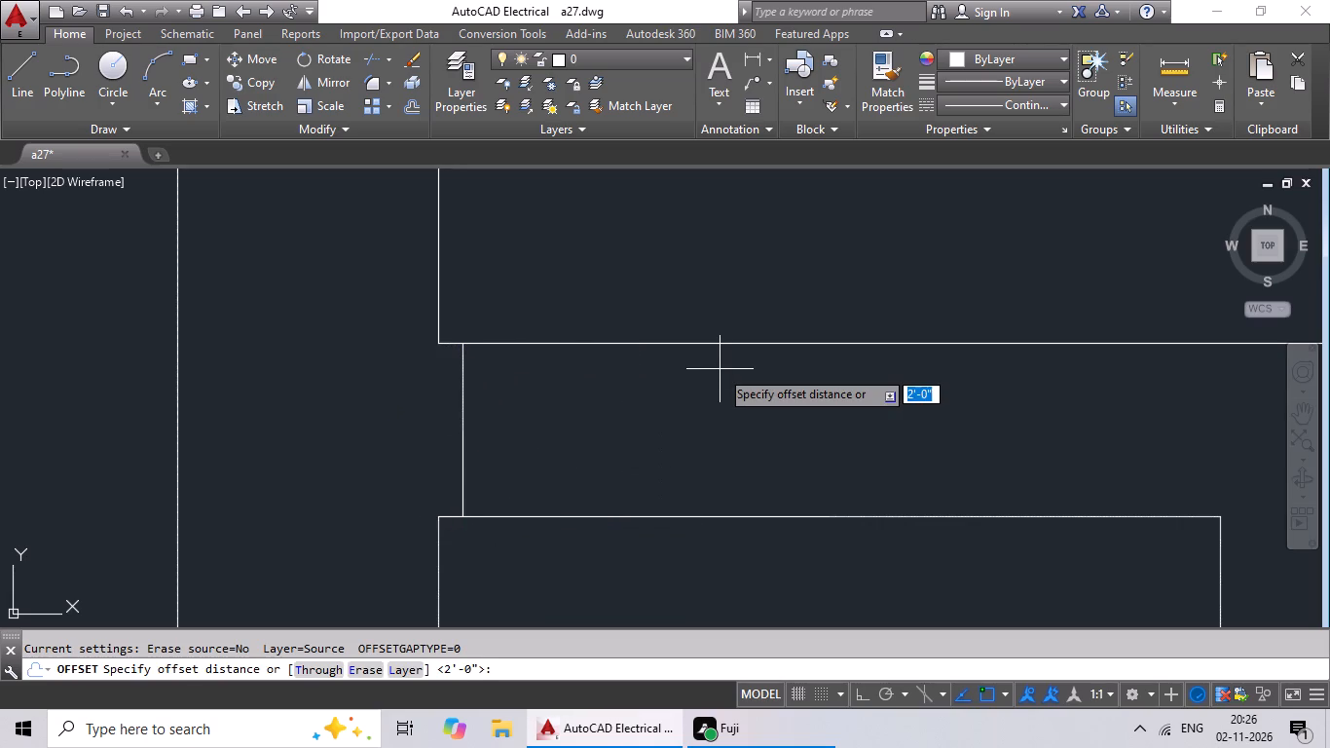
{"action": "type", "text": "2'"}
{"action": "key", "text": "Return"}
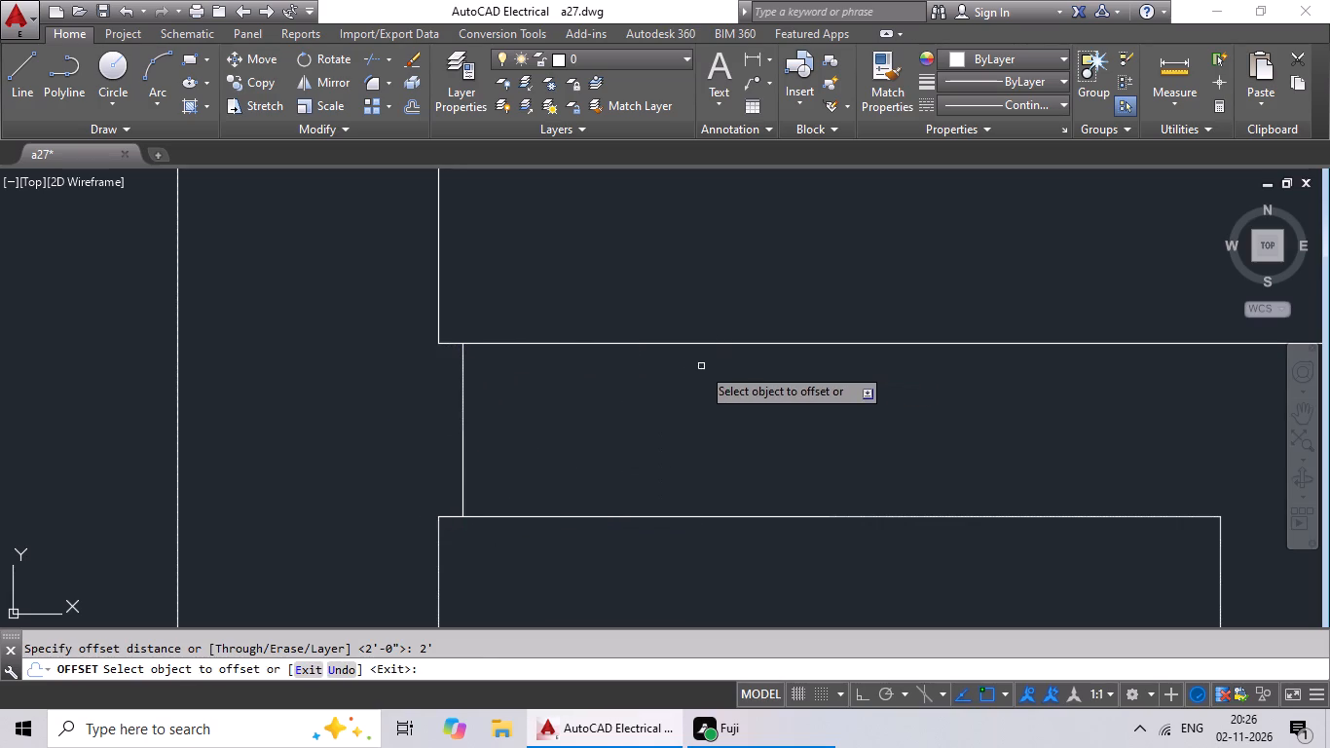
{"action": "left_click", "coordinate": [461, 453]}
{"action": "left_click", "coordinate": [524, 459]}
{"action": "scroll", "coordinate": [666, 469], "scroll_direction": "down", "scroll_amount": 4}
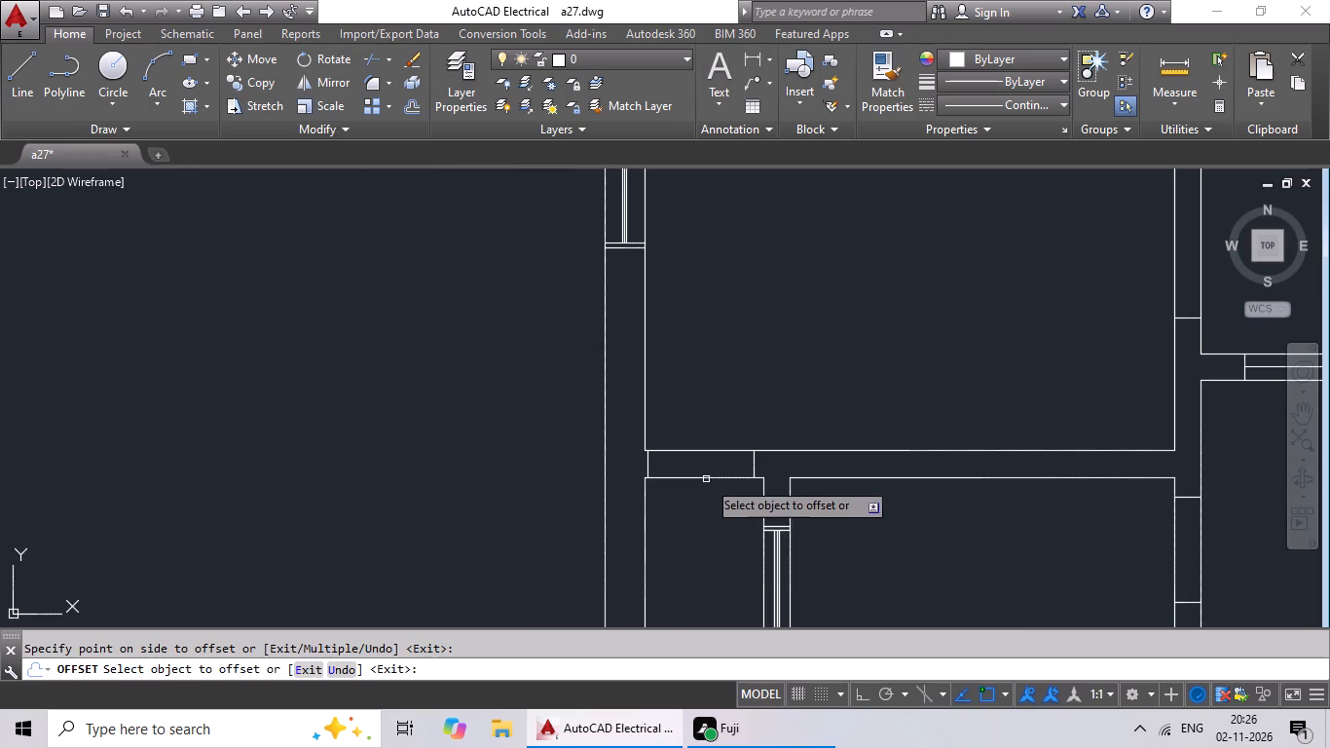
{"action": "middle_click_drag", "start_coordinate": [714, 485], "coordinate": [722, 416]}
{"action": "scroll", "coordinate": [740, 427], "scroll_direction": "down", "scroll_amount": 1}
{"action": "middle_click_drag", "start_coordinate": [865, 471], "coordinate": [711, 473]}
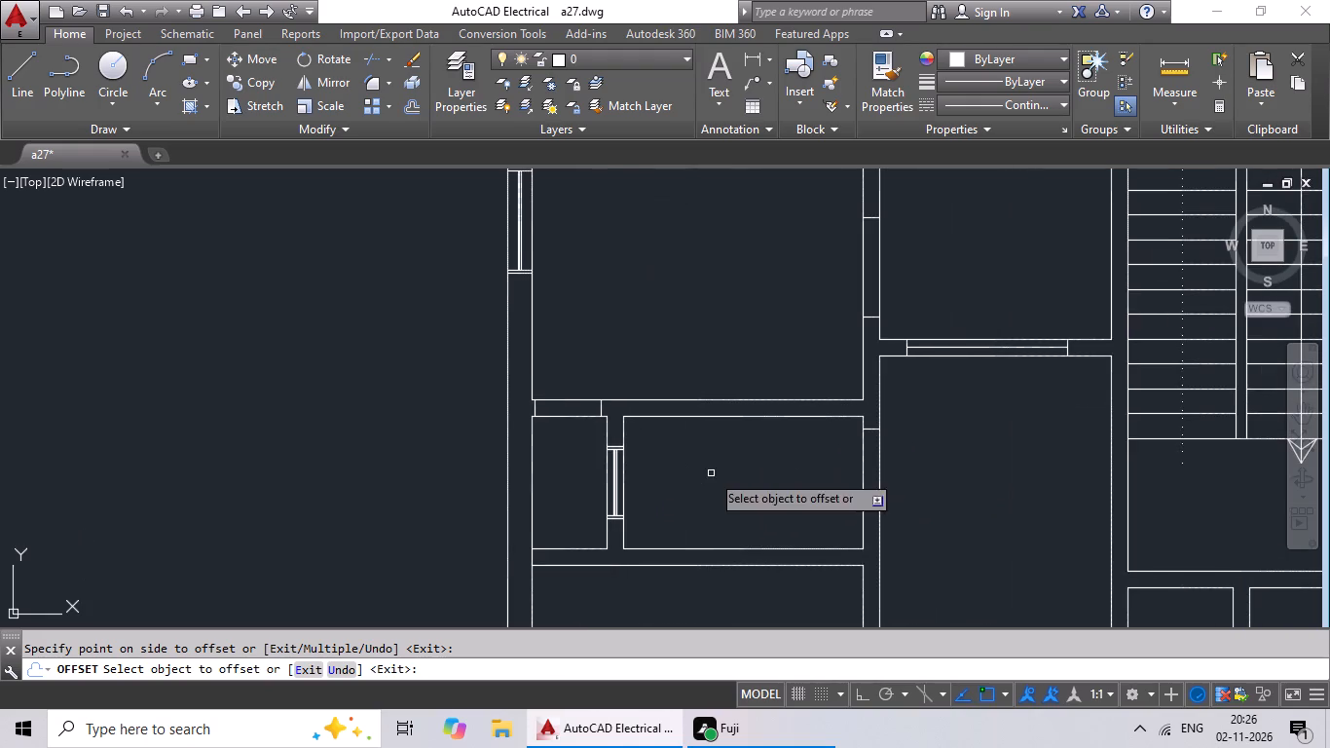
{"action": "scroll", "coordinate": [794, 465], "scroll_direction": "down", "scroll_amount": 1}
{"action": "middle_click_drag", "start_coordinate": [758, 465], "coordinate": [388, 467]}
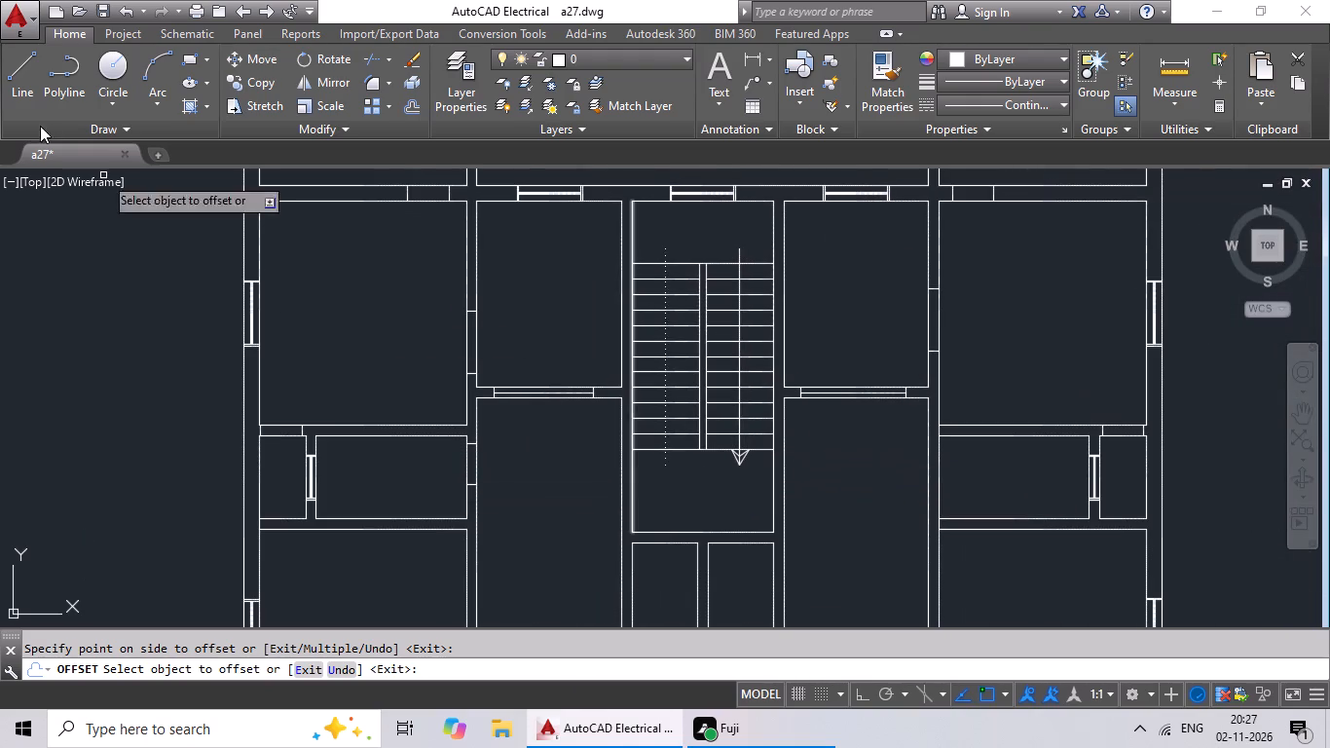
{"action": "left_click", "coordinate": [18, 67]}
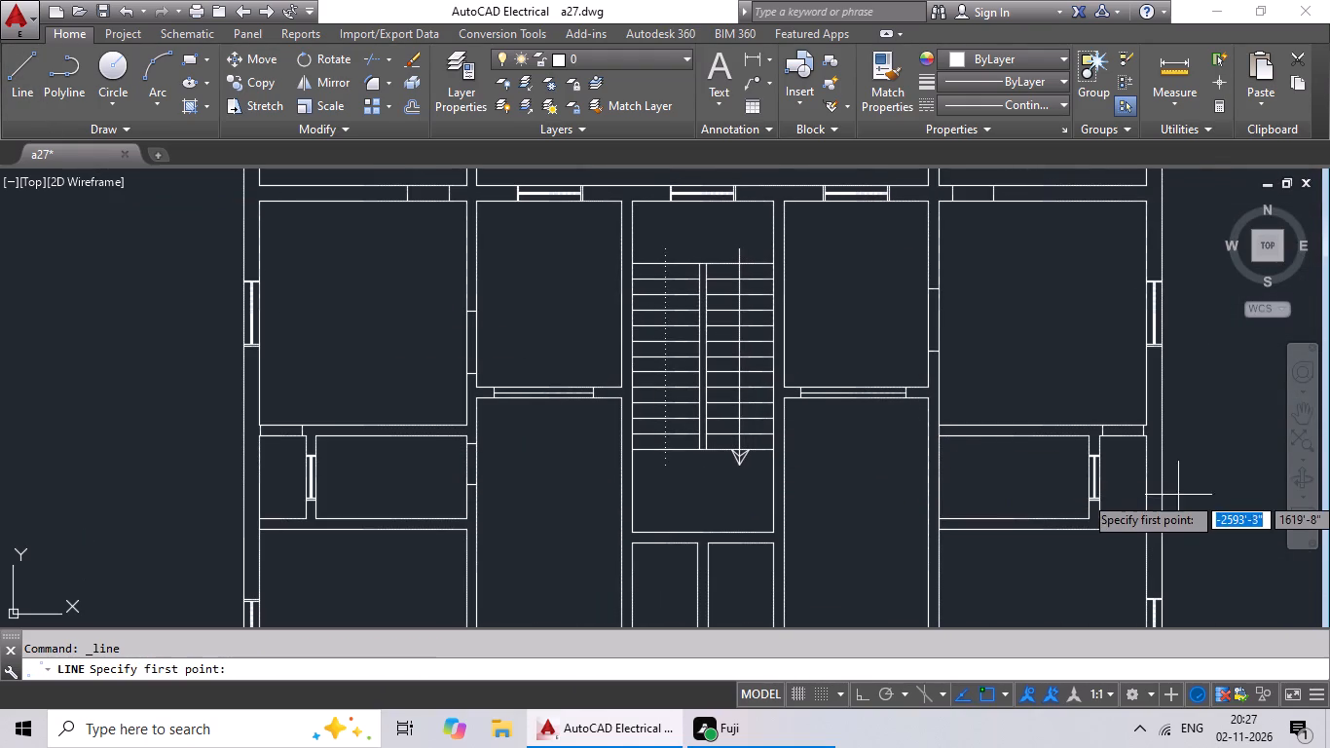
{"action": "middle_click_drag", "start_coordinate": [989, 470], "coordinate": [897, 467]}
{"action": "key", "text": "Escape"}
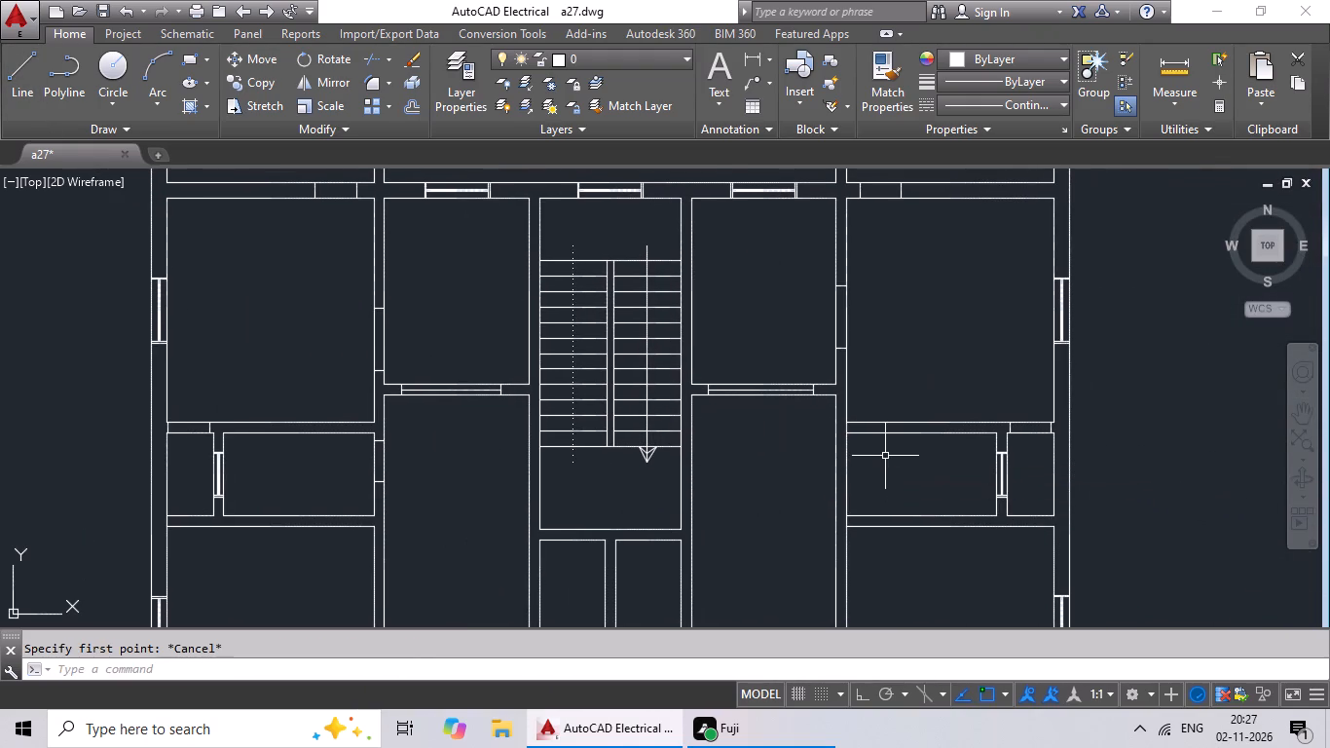
Trim the inner wall line where the walls above and below the small rooms under the right bedroom meet it.
{"action": "type", "text": "tr"}
{"action": "key", "text": "space"}
{"action": "key", "text": "space"}
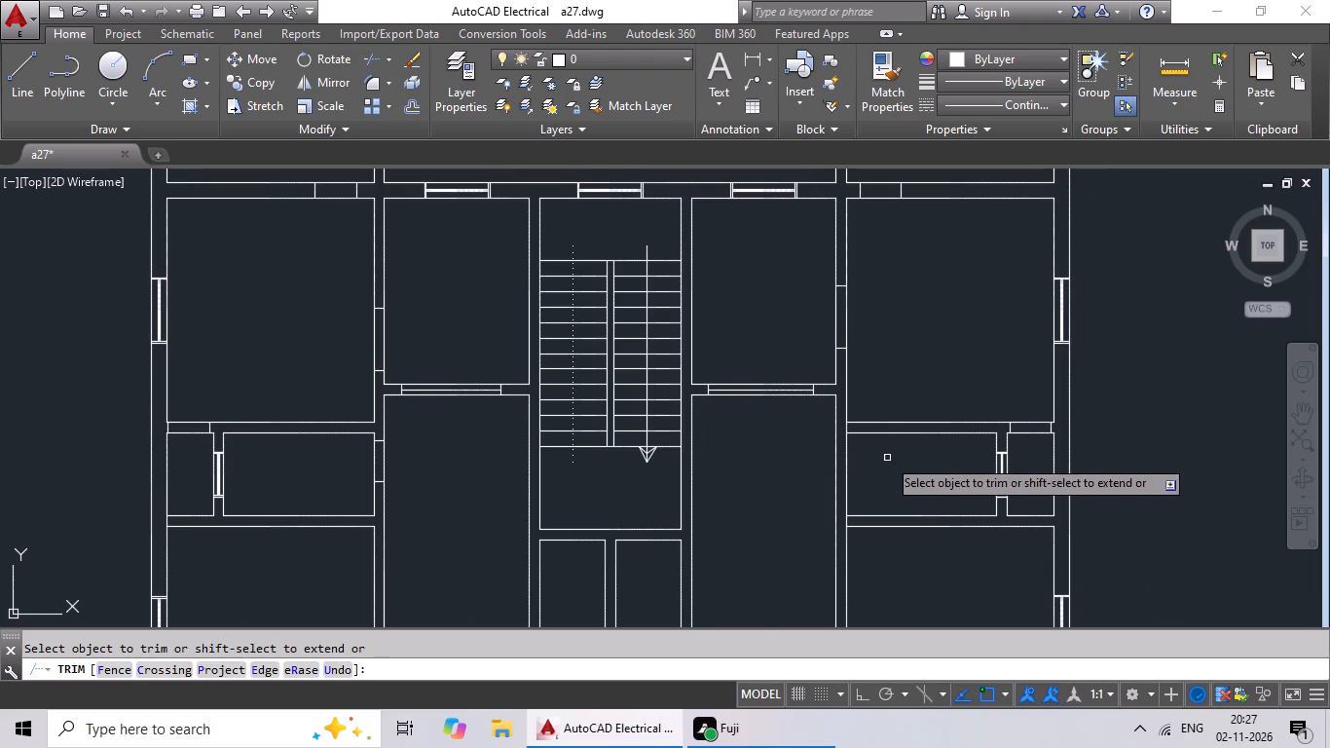
{"action": "scroll", "coordinate": [857, 429], "scroll_direction": "up", "scroll_amount": 4}
{"action": "left_click_drag", "start_coordinate": [865, 425], "coordinate": [778, 439]}
{"action": "left_click", "coordinate": [778, 439]}
{"action": "scroll", "coordinate": [820, 445], "scroll_direction": "down", "scroll_amount": 3}
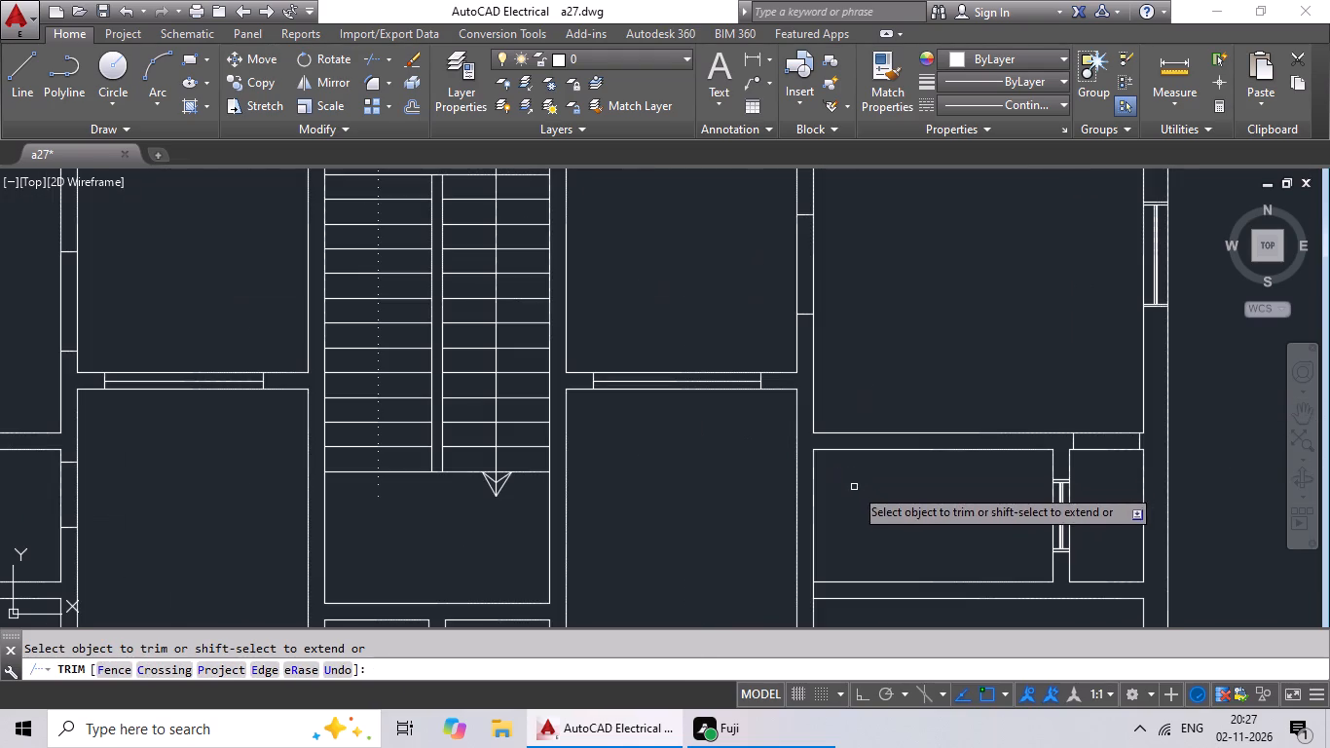
{"action": "middle_click_drag", "start_coordinate": [852, 478], "coordinate": [851, 396]}
{"action": "scroll", "coordinate": [807, 507], "scroll_direction": "up", "scroll_amount": 3}
{"action": "left_click_drag", "start_coordinate": [828, 513], "coordinate": [809, 522]}
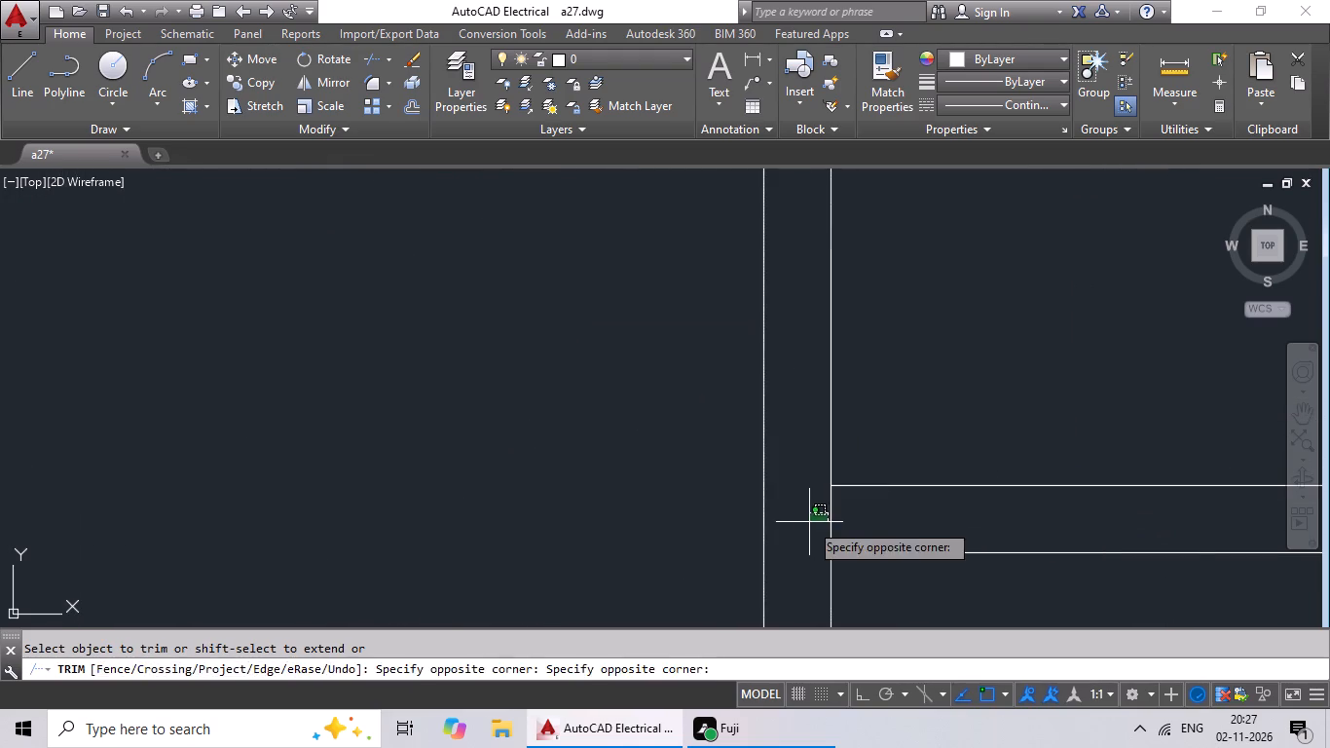
{"action": "left_click", "coordinate": [809, 522]}
{"action": "left_click_drag", "start_coordinate": [906, 520], "coordinate": [829, 533]}
{"action": "left_click", "coordinate": [827, 533]}
{"action": "scroll", "coordinate": [858, 514], "scroll_direction": "down", "scroll_amount": 5}
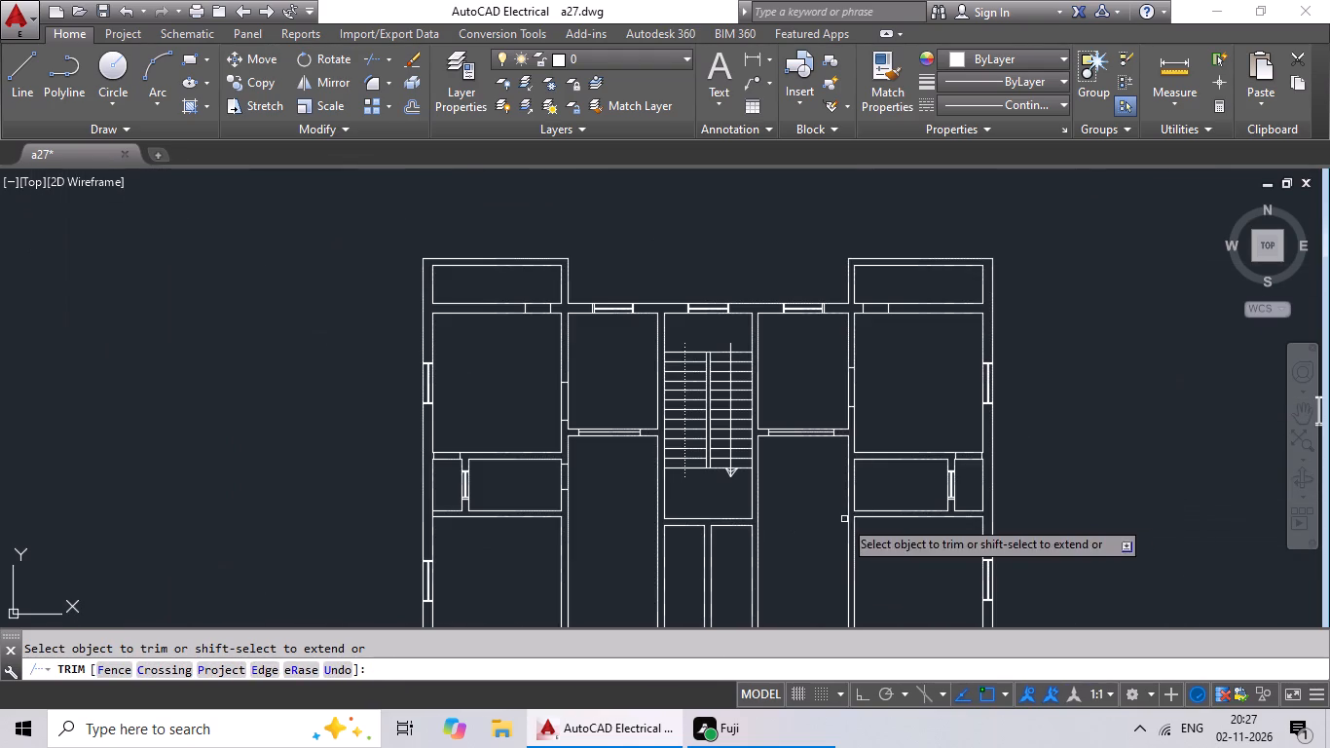
Trim the left outer wall's inner line where the wall below the small rooms under the left bedroom meets it.
{"action": "scroll", "coordinate": [431, 517], "scroll_direction": "up", "scroll_amount": 5}
{"action": "left_click_drag", "start_coordinate": [537, 494], "coordinate": [406, 504]}
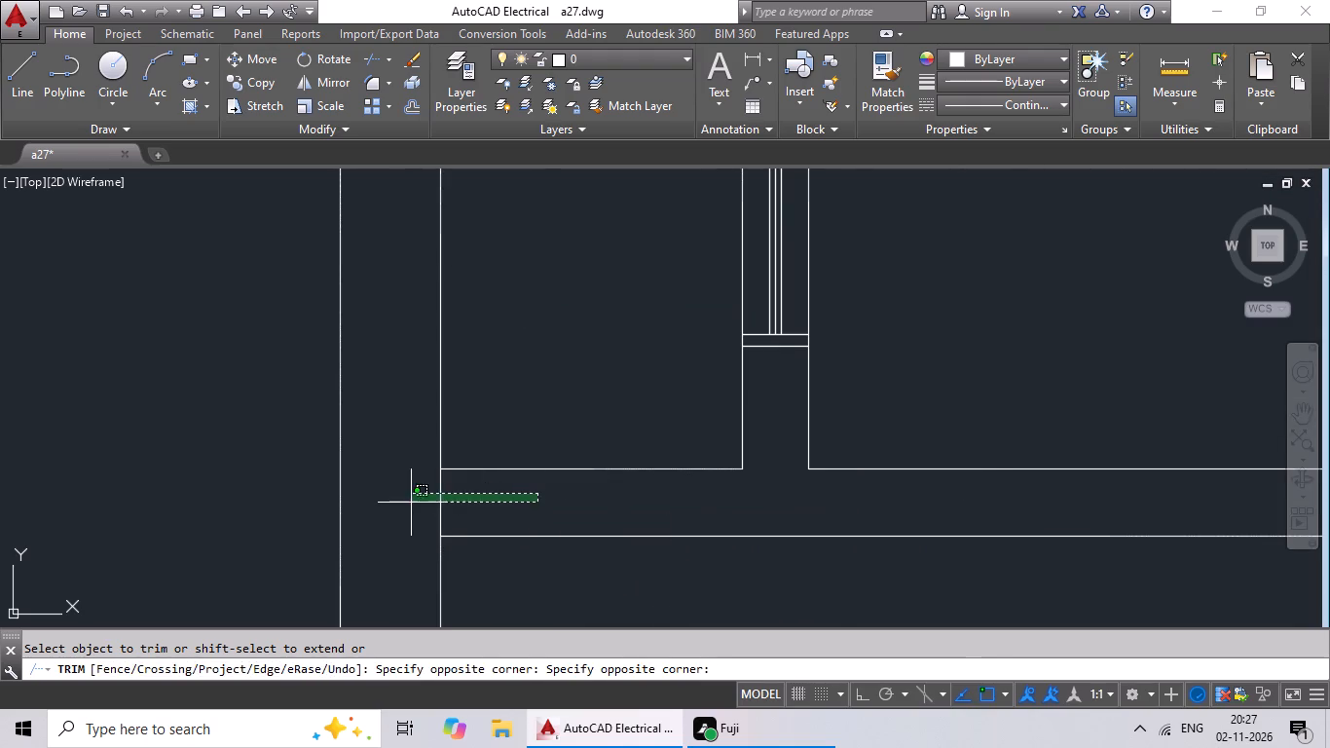
{"action": "left_click_drag", "start_coordinate": [406, 504], "coordinate": [402, 505]}
{"action": "left_click", "coordinate": [402, 505]}
{"action": "scroll", "coordinate": [484, 487], "scroll_direction": "down", "scroll_amount": 3}
{"action": "middle_click_drag", "start_coordinate": [507, 437], "coordinate": [497, 472]}
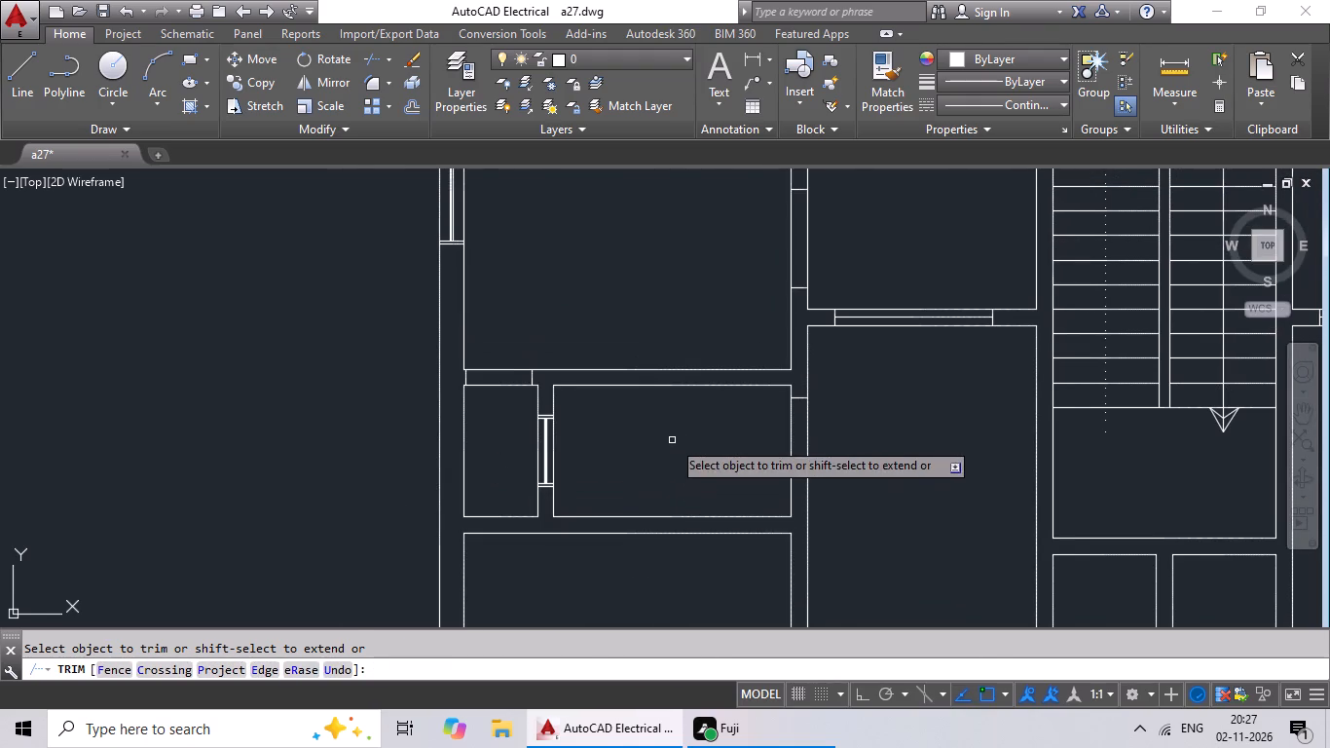
{"action": "middle_click_drag", "start_coordinate": [672, 439], "coordinate": [589, 459]}
{"action": "middle_click_drag", "start_coordinate": [752, 464], "coordinate": [399, 469]}
{"action": "key", "text": "Escape"}
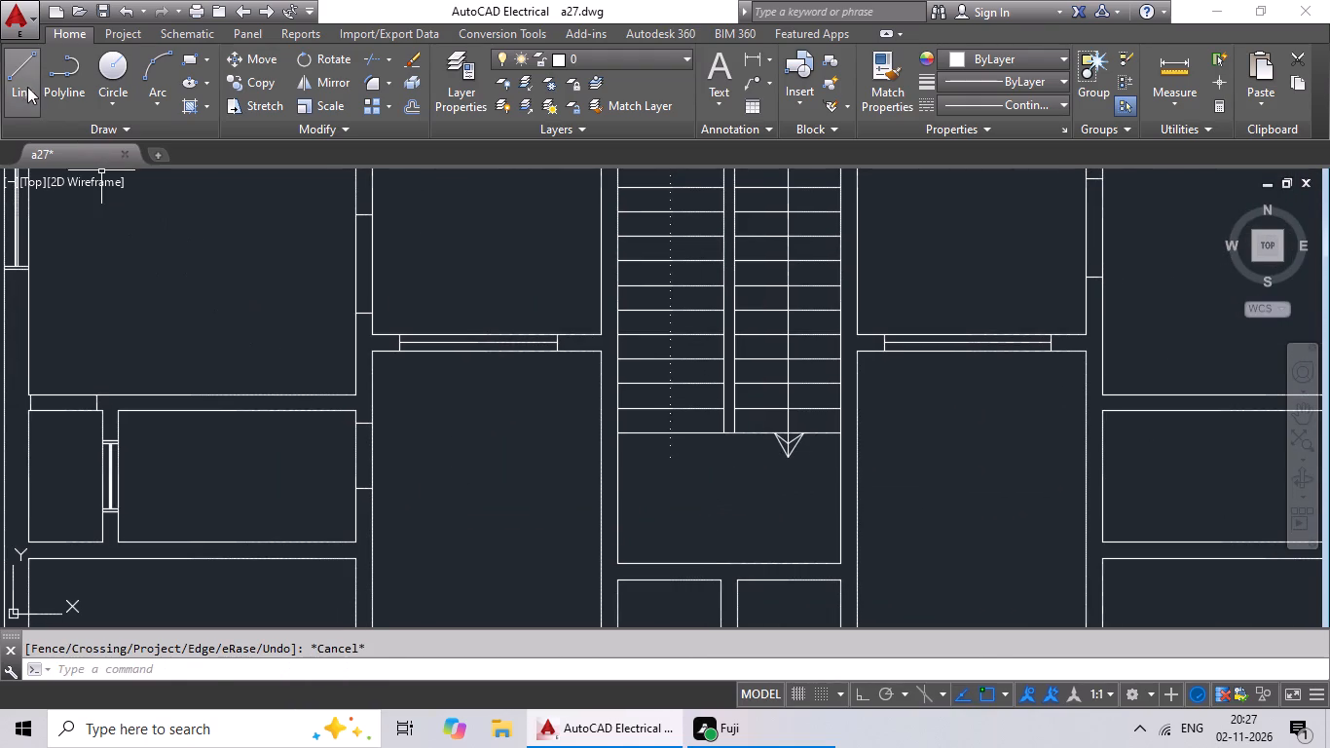
Draw a 6" horizontal jamb line across the inner wall beside the right small room, just below the bedroom wall, and turn Ortho on.
{"action": "left_click", "coordinate": [24, 83]}
{"action": "middle_click_drag", "start_coordinate": [1127, 455], "coordinate": [873, 497]}
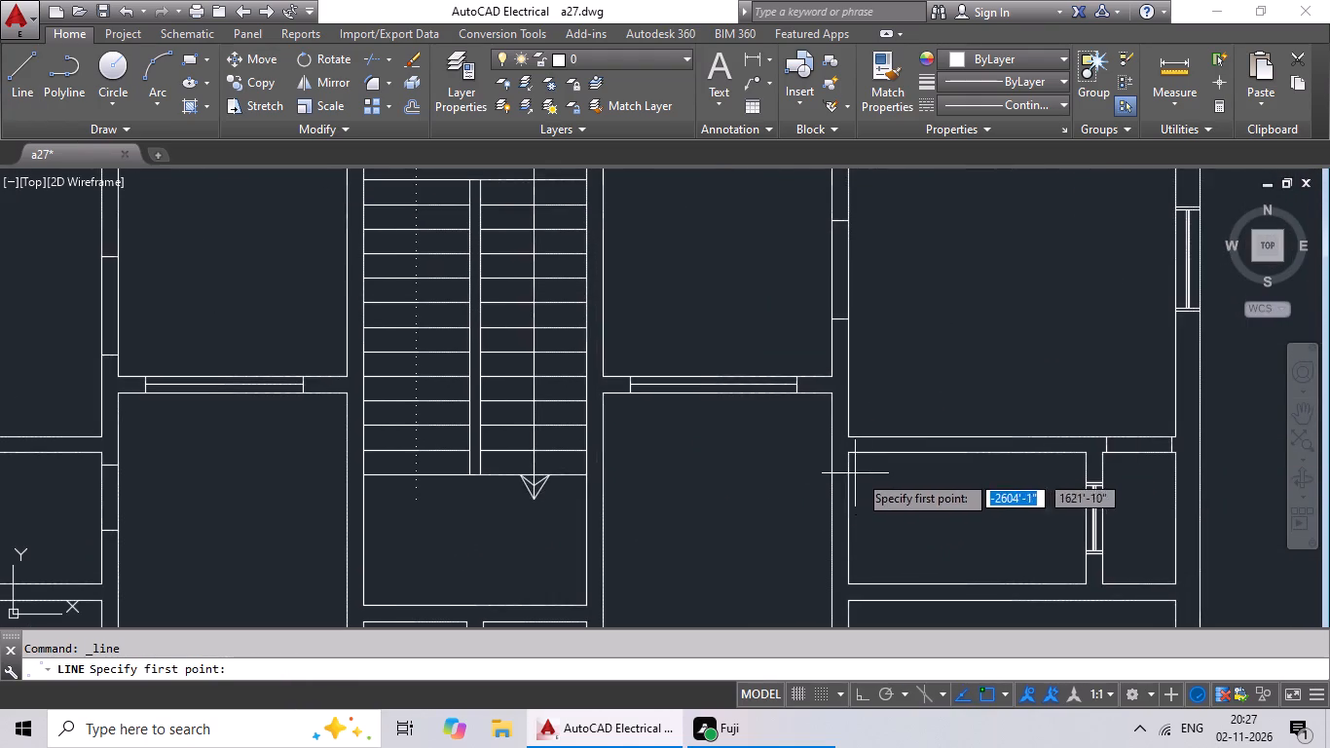
{"action": "scroll", "coordinate": [861, 472], "scroll_direction": "up", "scroll_amount": 4}
{"action": "left_click", "coordinate": [671, 441]}
{"action": "right_click_drag", "start_coordinate": [786, 438], "coordinate": [803, 440]}
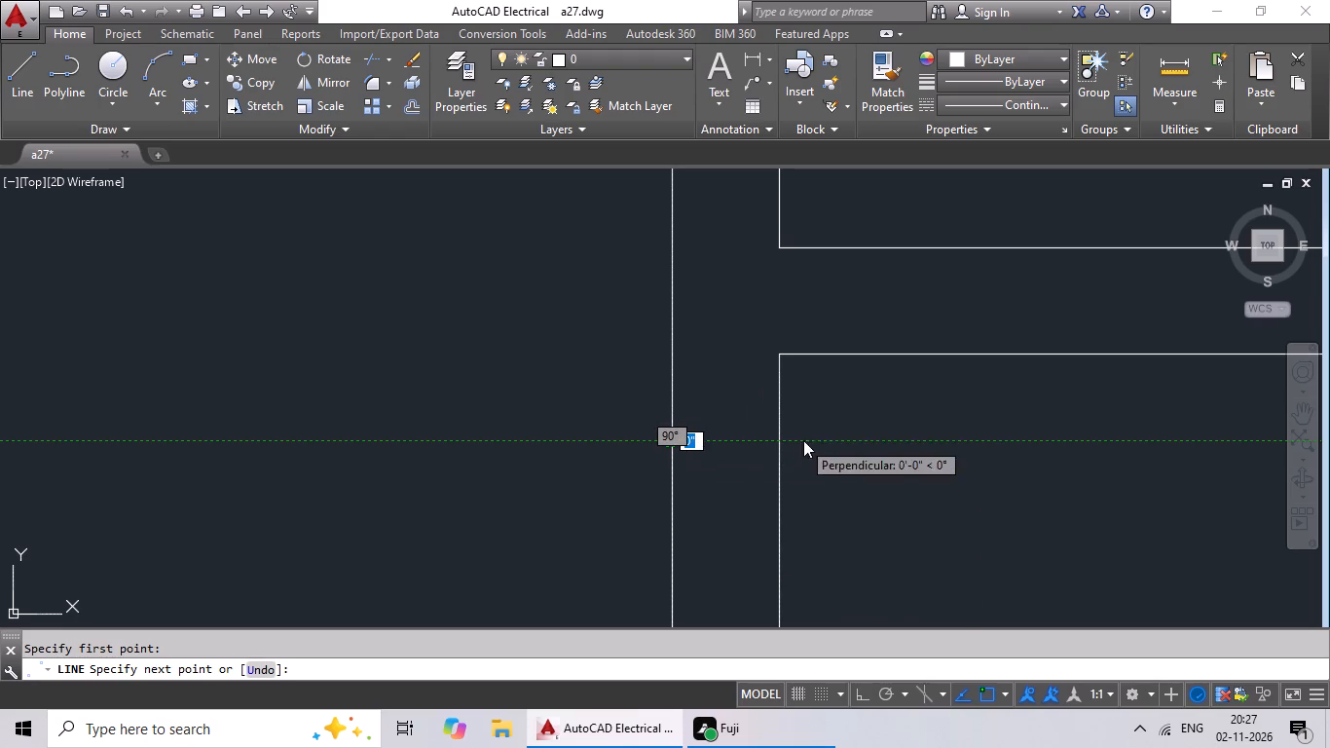
{"action": "key", "text": "Escape"}
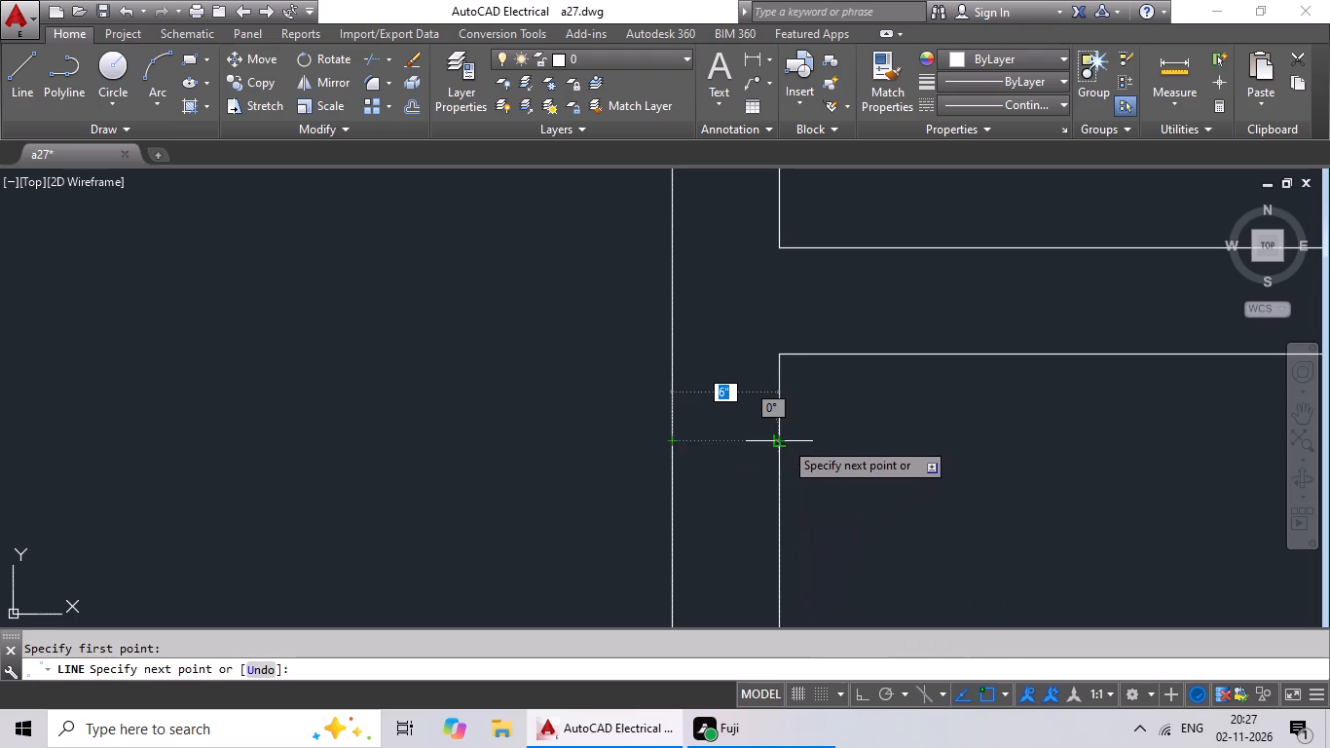
{"action": "left_click", "coordinate": [780, 443]}
{"action": "left_click", "coordinate": [860, 695]}
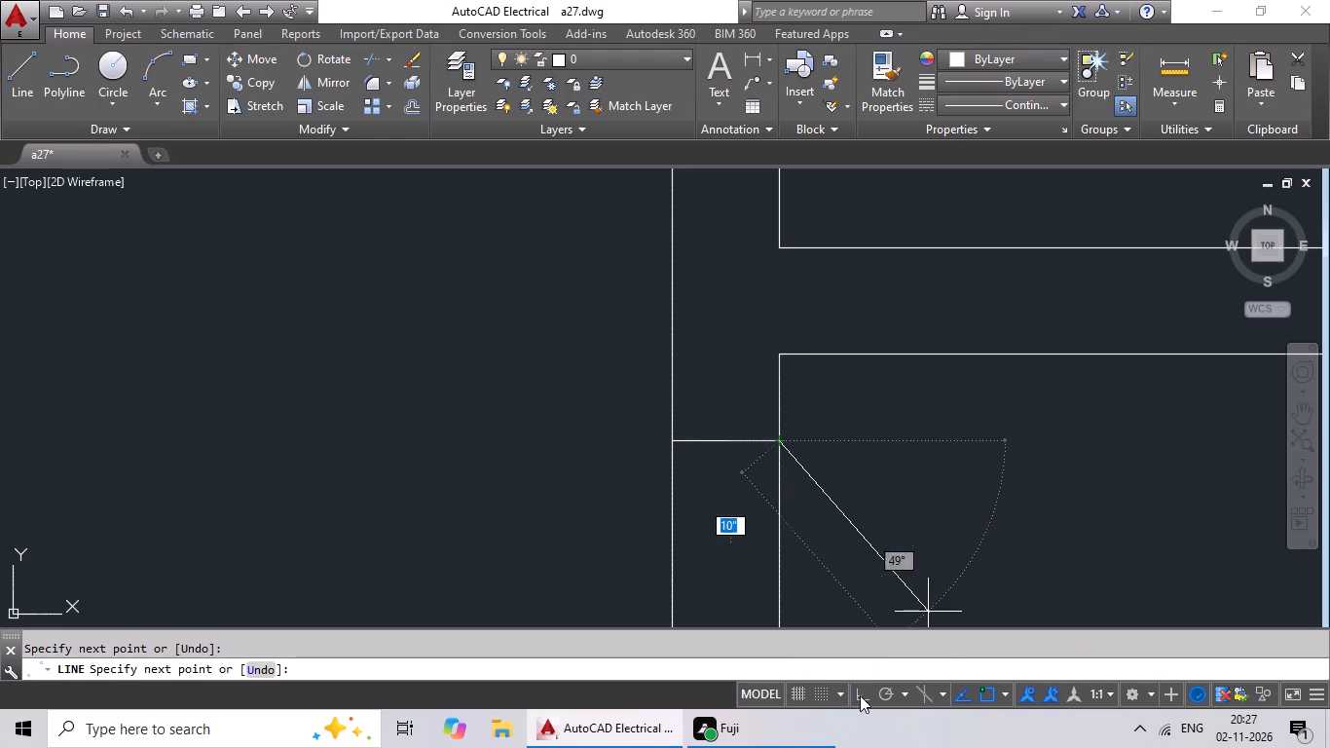
{"action": "key", "text": "Escape"}
{"action": "key", "text": "Escape"}
Offset the new jamb line 2' downward to mark the opening into the right small room.
{"action": "key", "text": "o"}
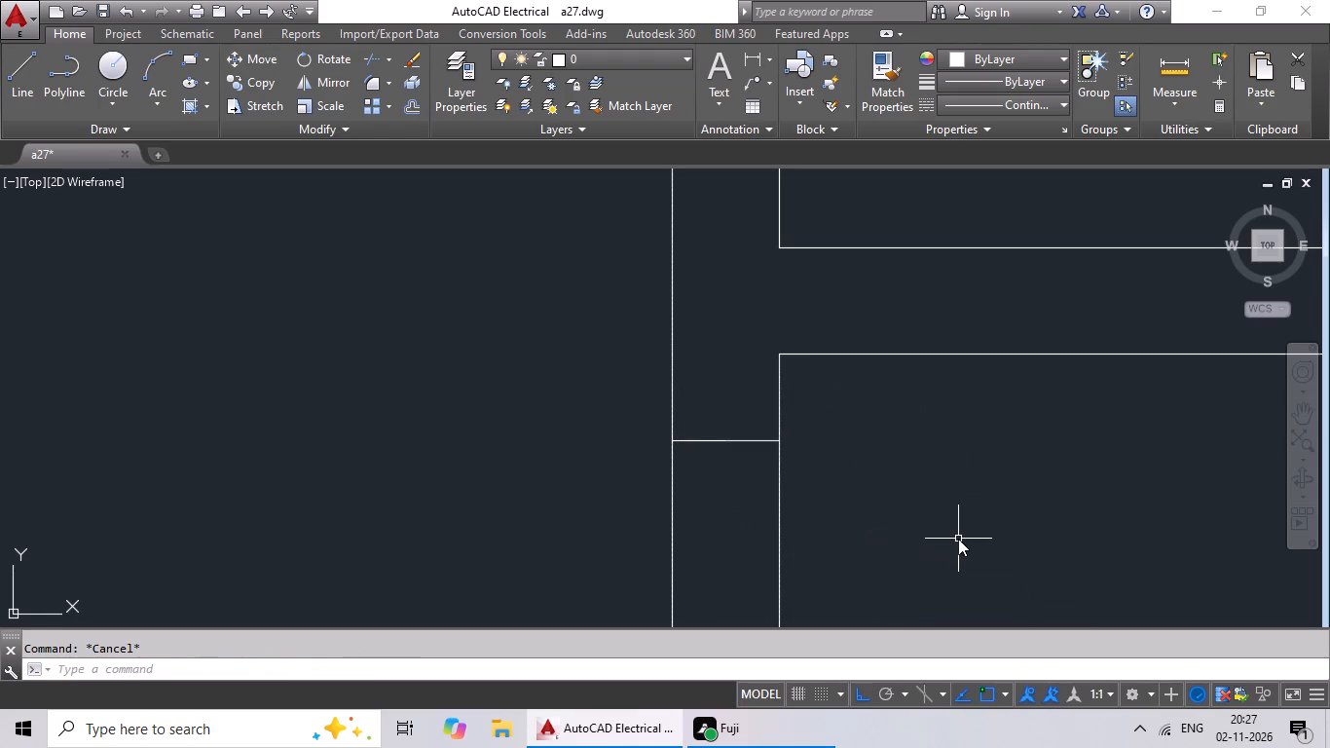
{"action": "key", "text": "Return"}
{"action": "type", "text": "2'"}
{"action": "key", "text": "Return"}
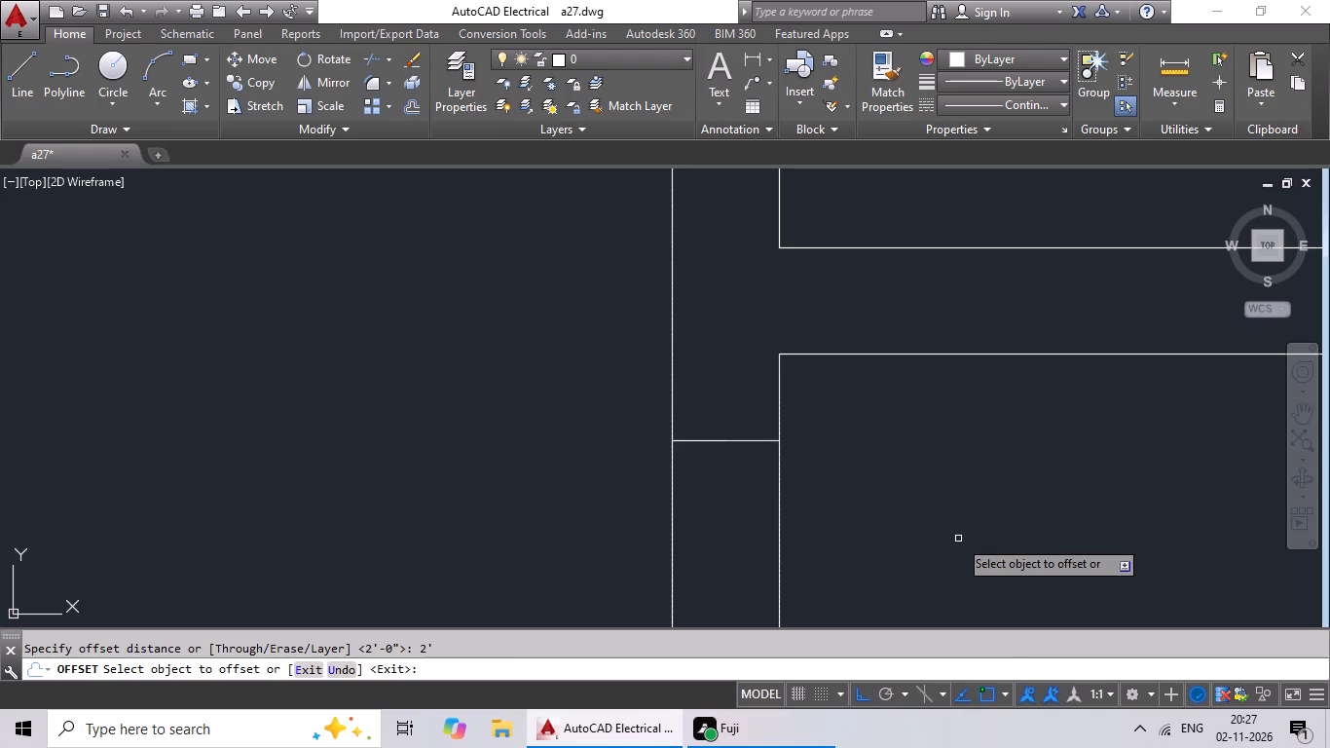
{"action": "scroll", "coordinate": [949, 503], "scroll_direction": "down", "scroll_amount": 3}
{"action": "middle_click_drag", "start_coordinate": [912, 488], "coordinate": [860, 352]}
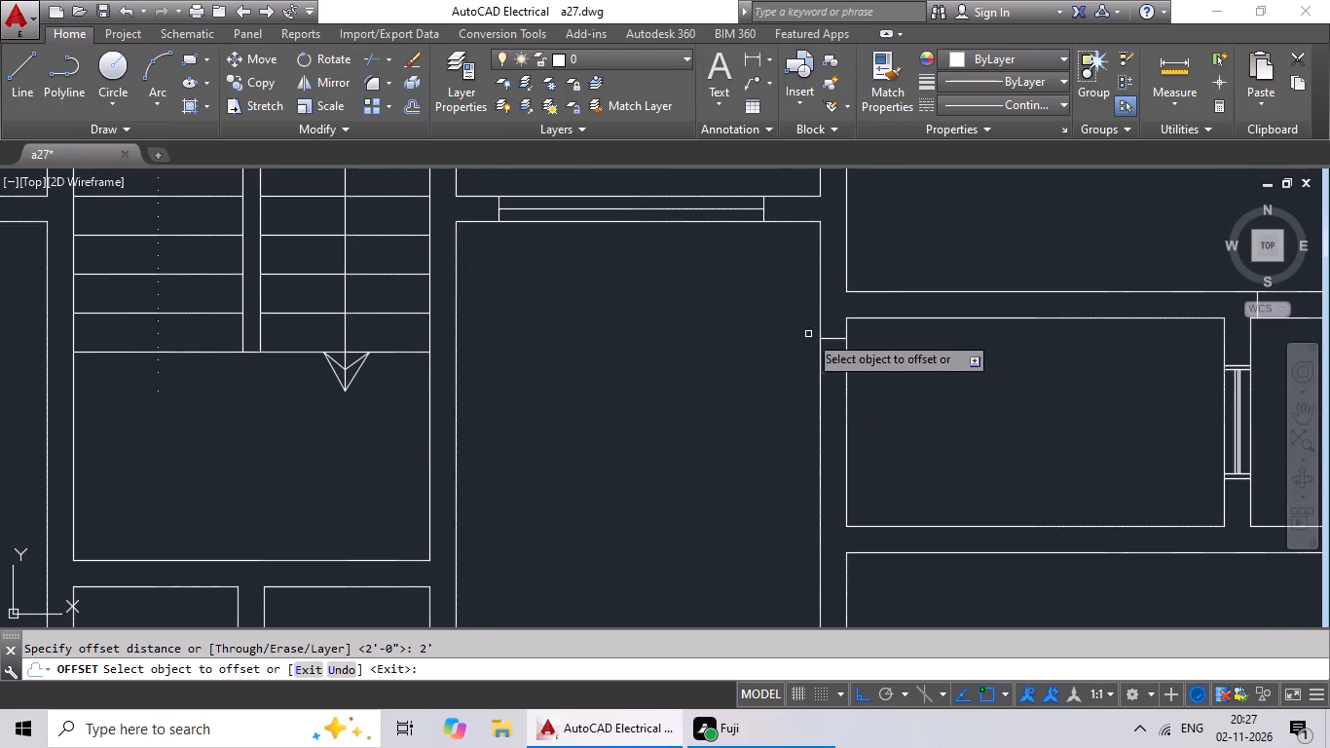
{"action": "left_click", "coordinate": [828, 337]}
{"action": "left_click", "coordinate": [836, 388]}
{"action": "scroll", "coordinate": [428, 414], "scroll_direction": "down", "scroll_amount": 3}
{"action": "key", "text": "Escape"}
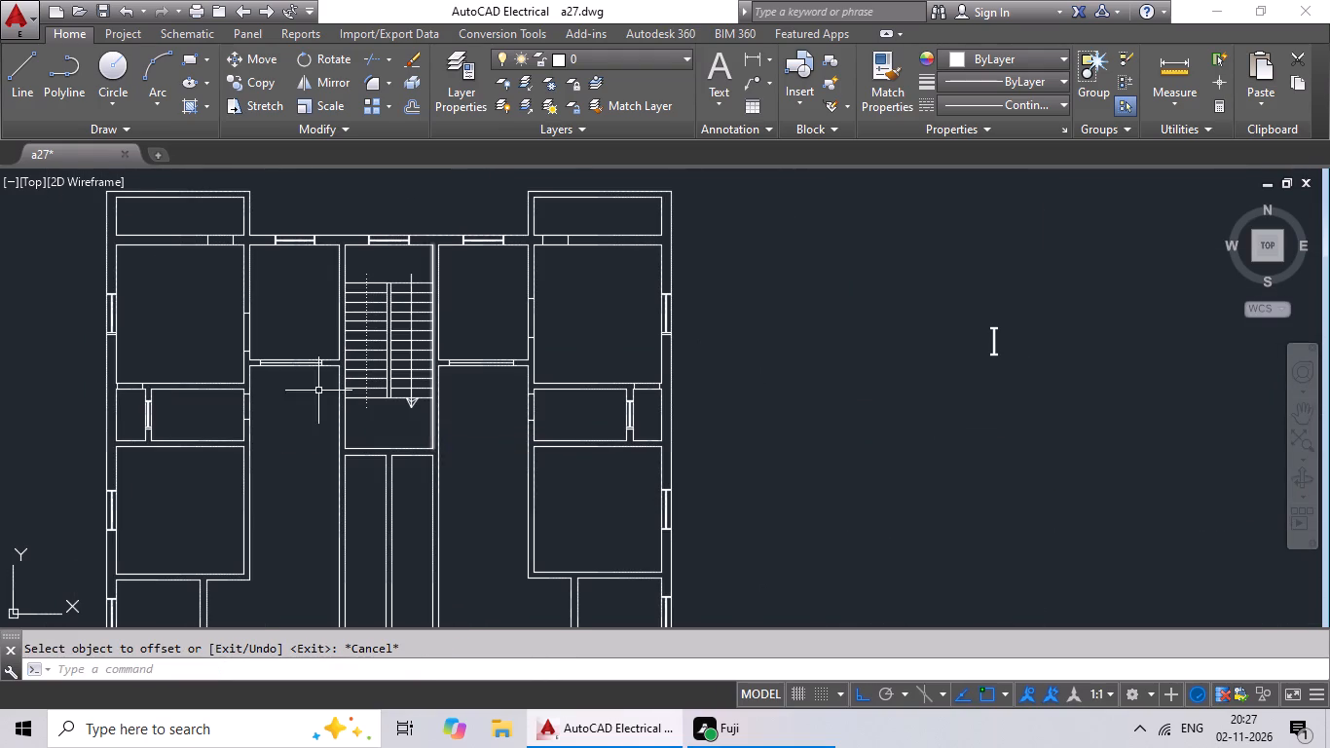
Draw a short horizontal jamb line across the stairwell's right wall, just above its lower corner.
{"action": "left_click", "coordinate": [24, 99]}
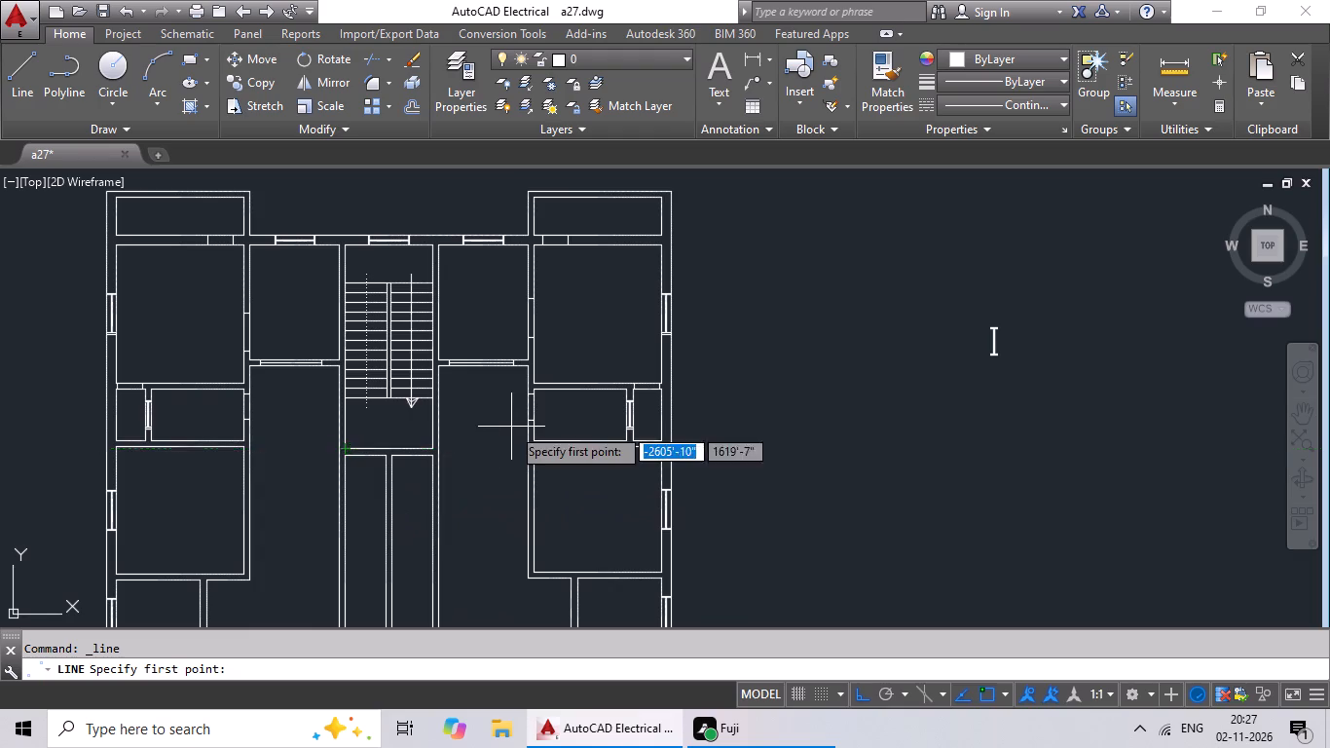
{"action": "scroll", "coordinate": [509, 417], "scroll_direction": "up", "scroll_amount": 2}
{"action": "middle_click_drag", "start_coordinate": [466, 411], "coordinate": [561, 428]}
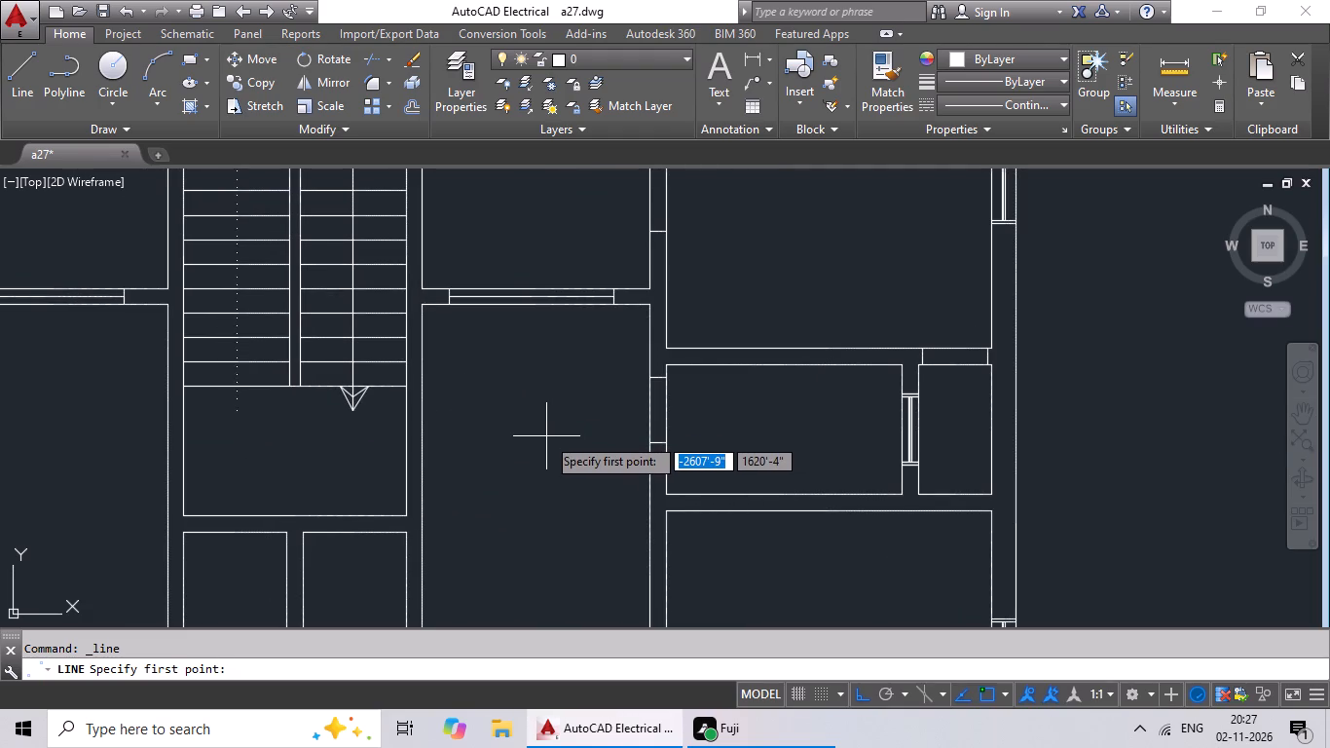
{"action": "middle_click_drag", "start_coordinate": [563, 387], "coordinate": [573, 370]}
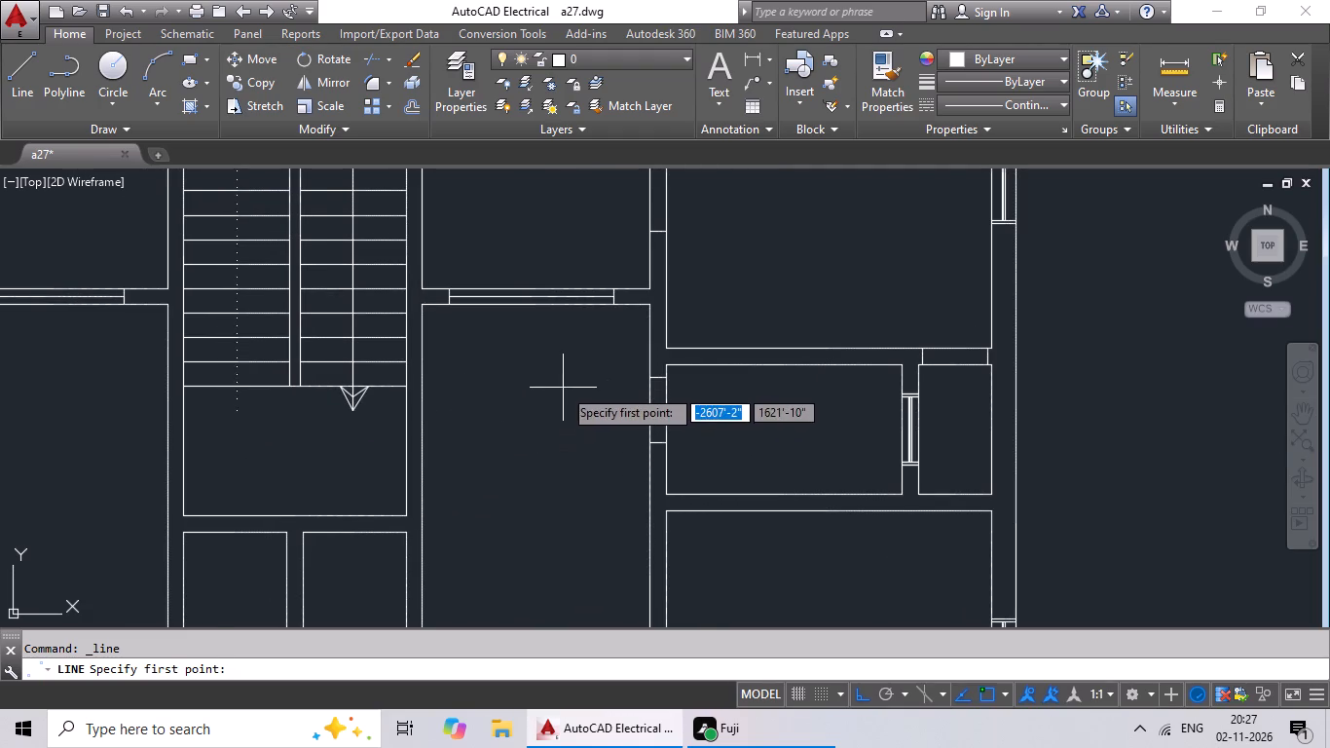
{"action": "middle_click_drag", "start_coordinate": [573, 370], "coordinate": [597, 318]}
{"action": "scroll", "coordinate": [466, 415], "scroll_direction": "up", "scroll_amount": 2}
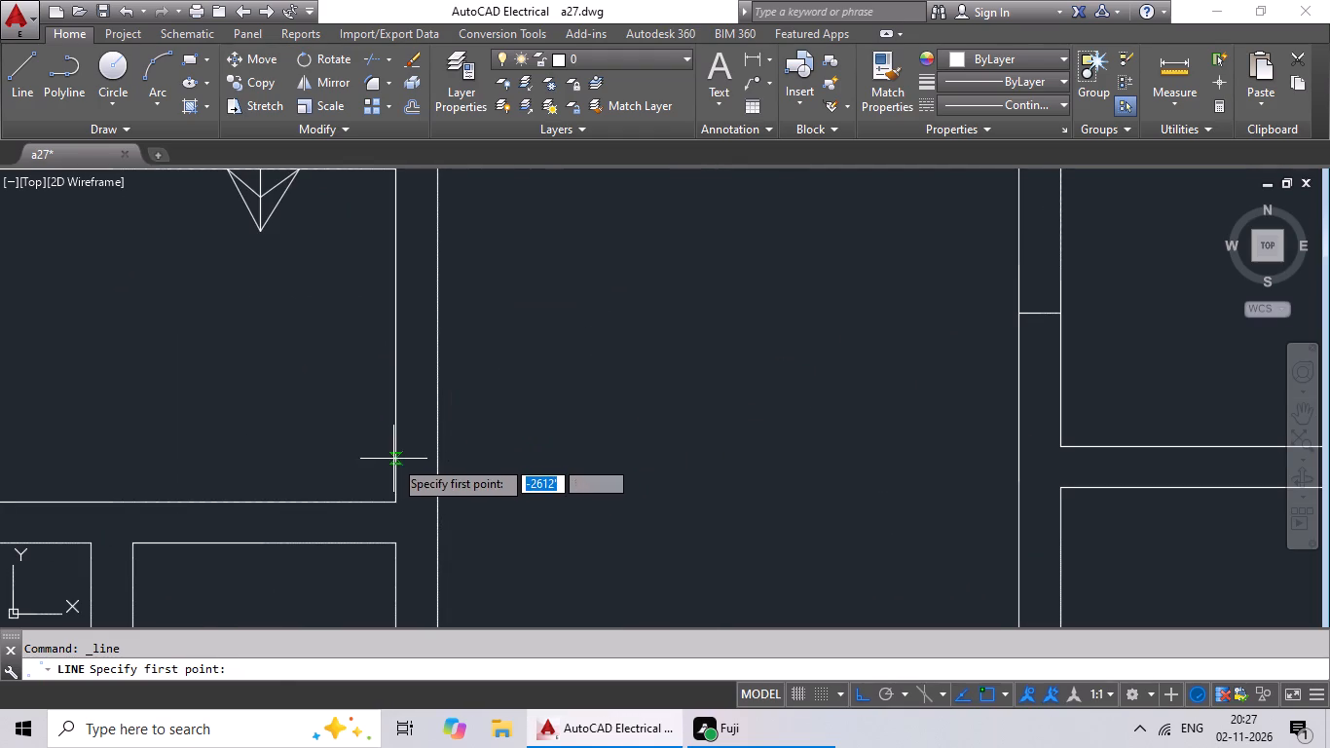
{"action": "left_click", "coordinate": [394, 458]}
{"action": "left_click", "coordinate": [437, 456]}
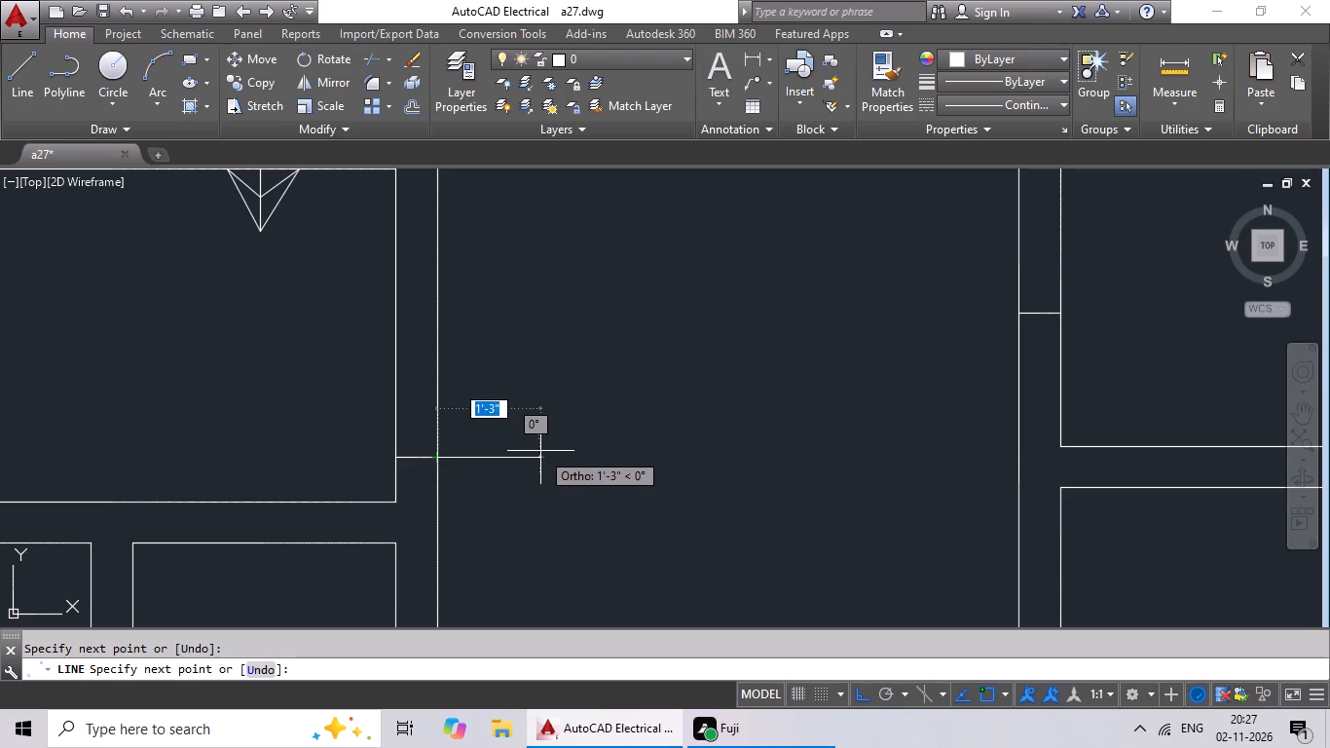
{"action": "key", "text": "Escape"}
Draw a 6" horizontal jamb line across the stairwell's left wall, level with the jamb line on the right wall.
{"action": "left_click", "coordinate": [15, 62]}
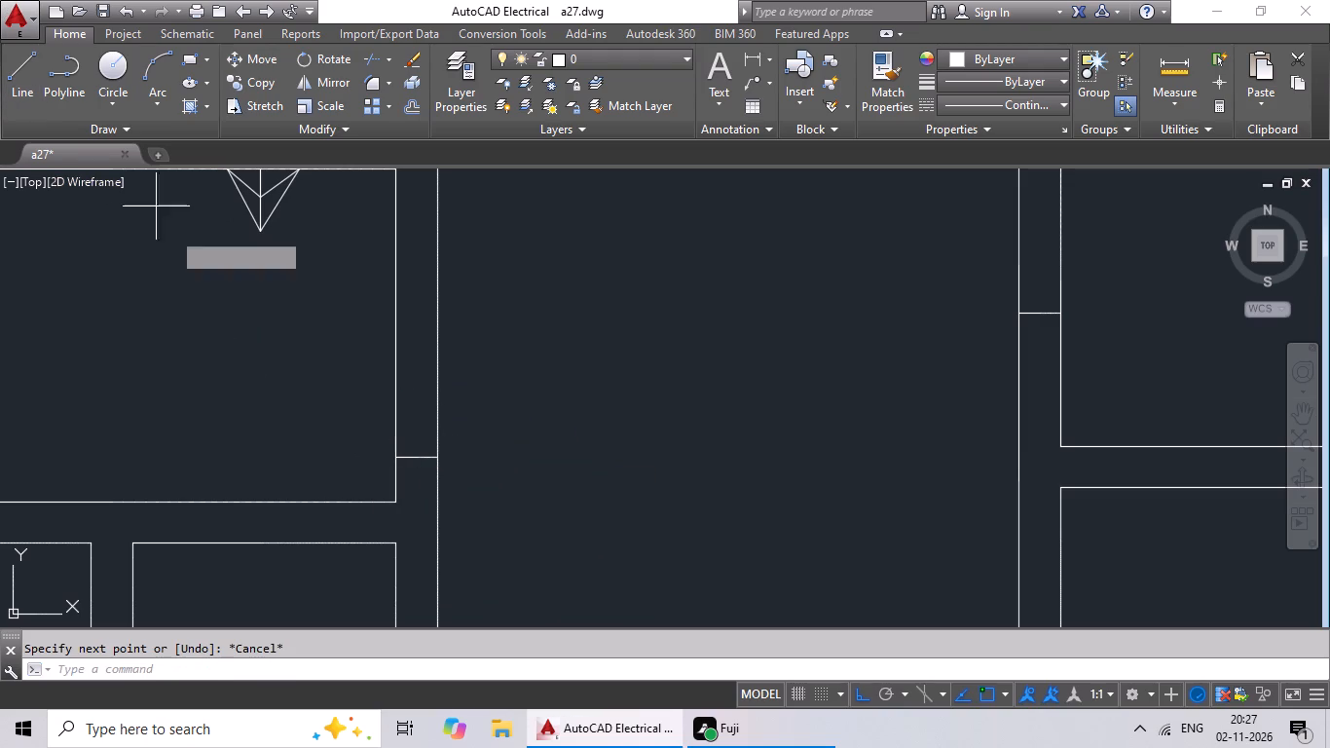
{"action": "middle_click_drag", "start_coordinate": [258, 304], "coordinate": [559, 266]}
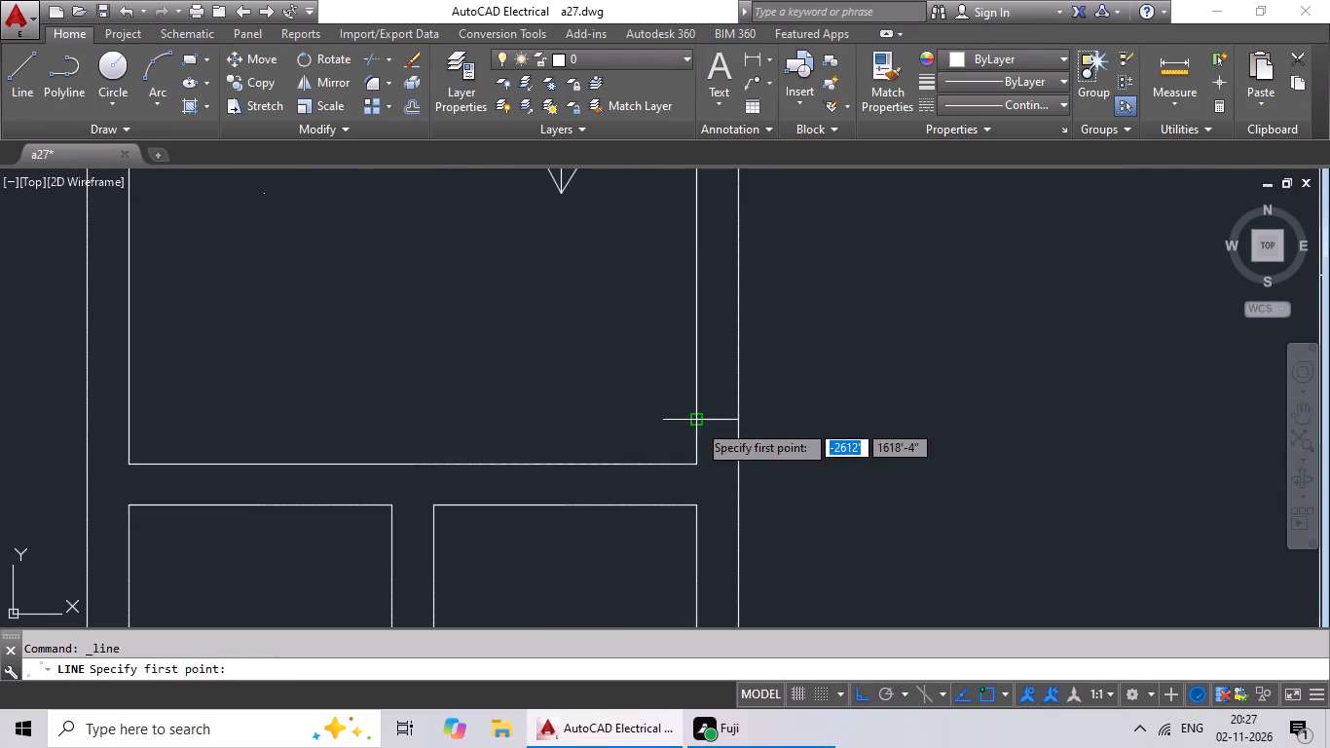
{"action": "left_click", "coordinate": [129, 421]}
{"action": "scroll", "coordinate": [66, 426], "scroll_direction": "up", "scroll_amount": 2}
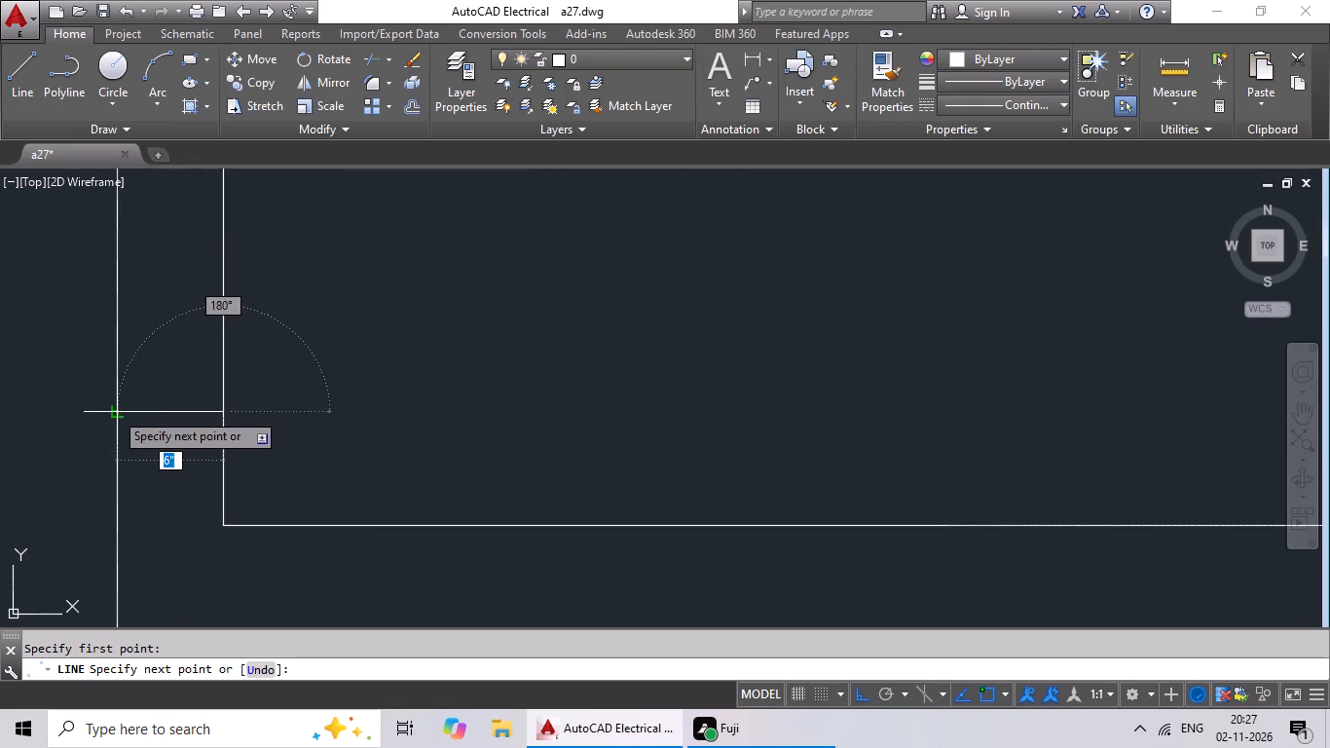
{"action": "left_click", "coordinate": [113, 414]}
{"action": "key", "text": "Escape"}
{"action": "scroll", "coordinate": [618, 393], "scroll_direction": "down", "scroll_amount": 3}
{"action": "middle_click_drag", "start_coordinate": [647, 403], "coordinate": [519, 430]}
{"action": "key", "text": "Escape"}
{"action": "key", "text": "Escape"}
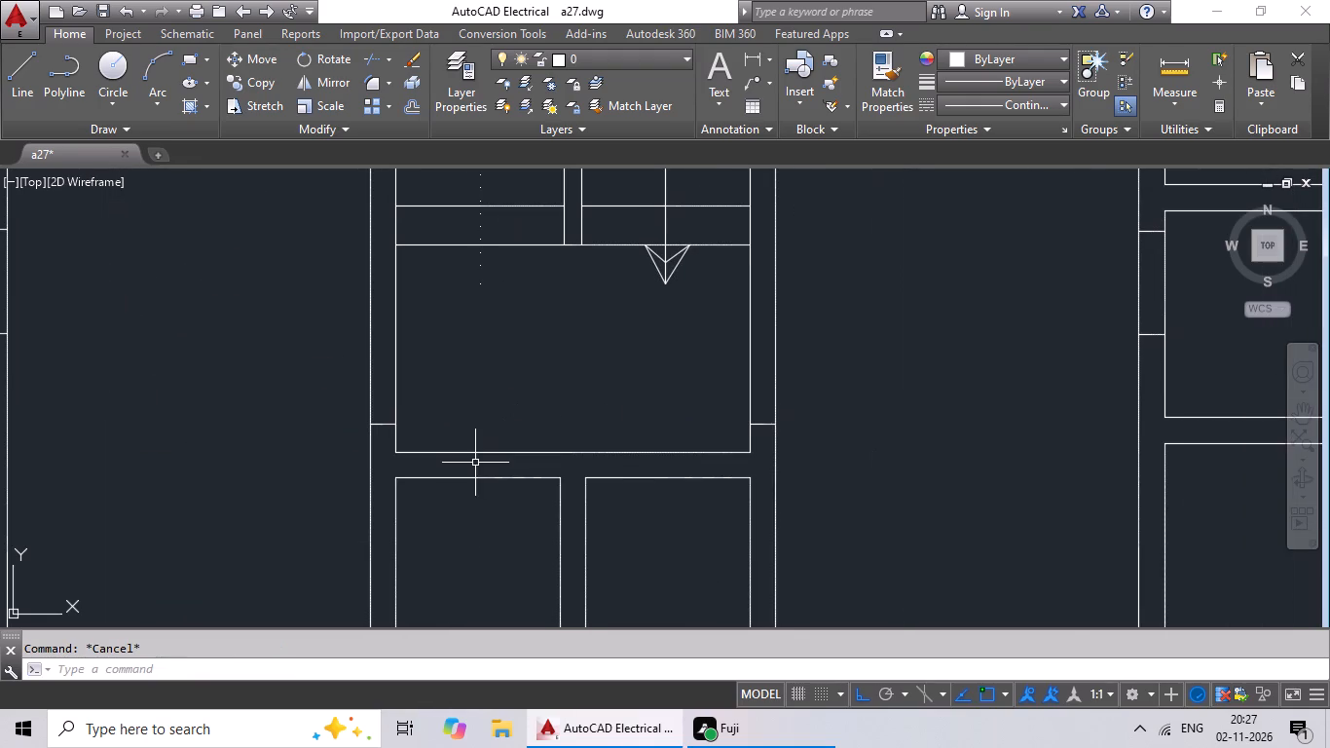
{"action": "key", "text": "Escape"}
Offset both stairwell jamb lines 3' upward to mark the openings in the left and right stairwell walls.
{"action": "key", "text": "o"}
{"action": "key", "text": "Return"}
{"action": "type", "text": "3'"}
{"action": "key", "text": "Return"}
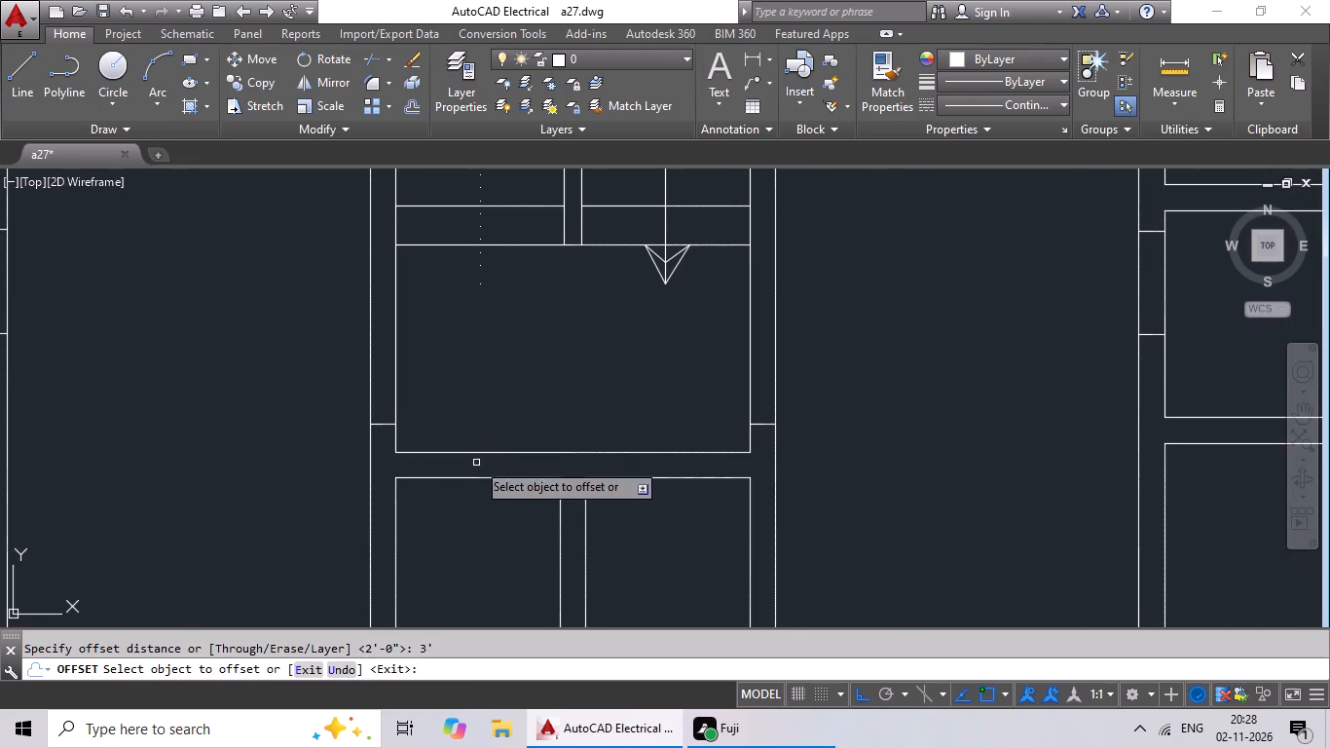
{"action": "left_click_drag", "start_coordinate": [386, 424], "coordinate": [388, 412]}
{"action": "left_click", "coordinate": [387, 400]}
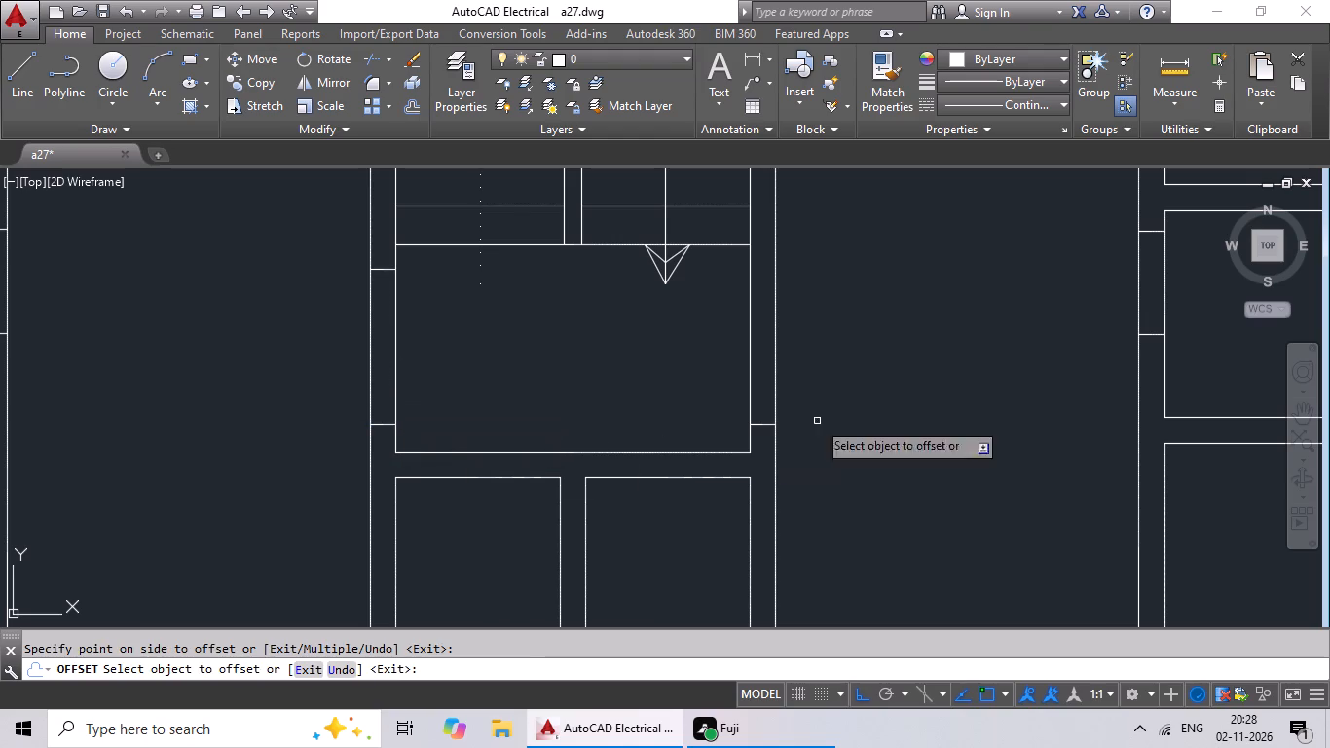
{"action": "left_click", "coordinate": [760, 425]}
{"action": "left_click", "coordinate": [770, 395]}
{"action": "scroll", "coordinate": [678, 362], "scroll_direction": "down", "scroll_amount": 2}
Draw a 6" vertical jamb line across the wall below the stairwell, just left of the central partition.
{"action": "left_click", "coordinate": [19, 77]}
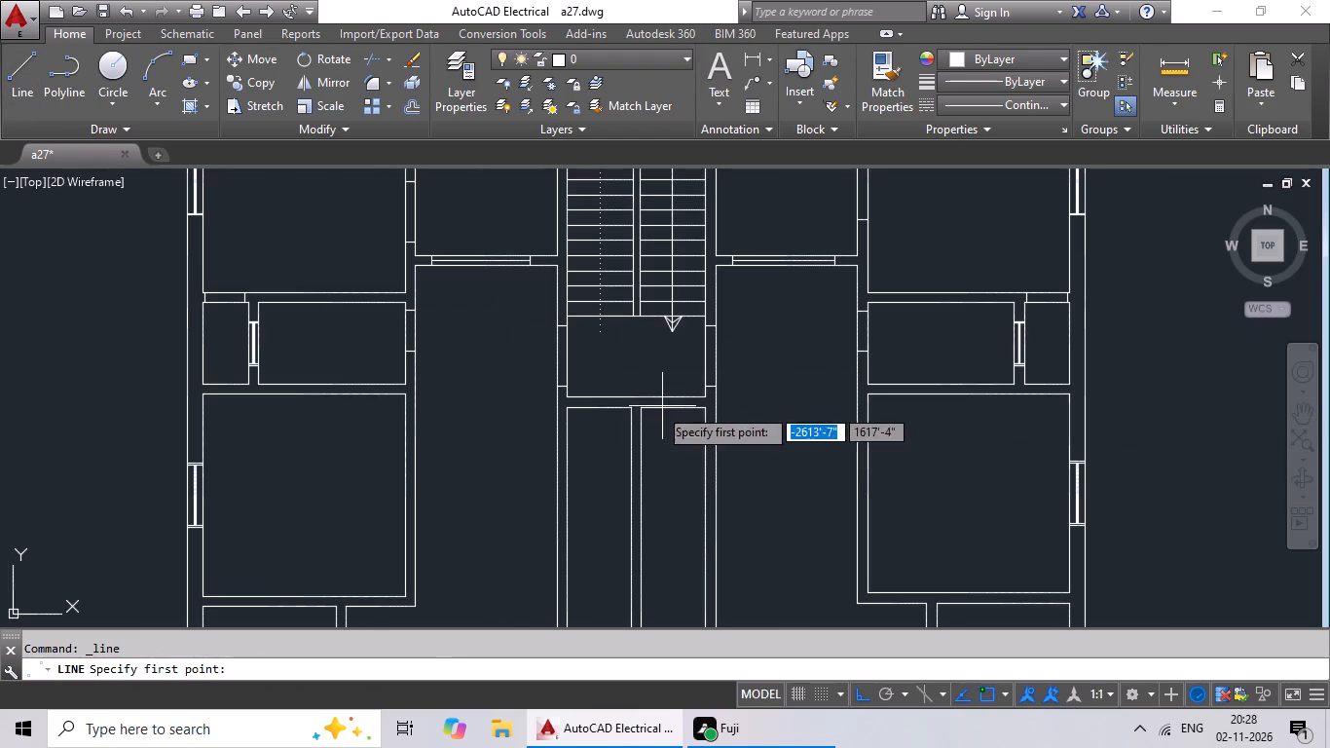
{"action": "scroll", "coordinate": [583, 417], "scroll_direction": "up", "scroll_amount": 3}
{"action": "scroll", "coordinate": [536, 350], "scroll_direction": "up", "scroll_amount": 2}
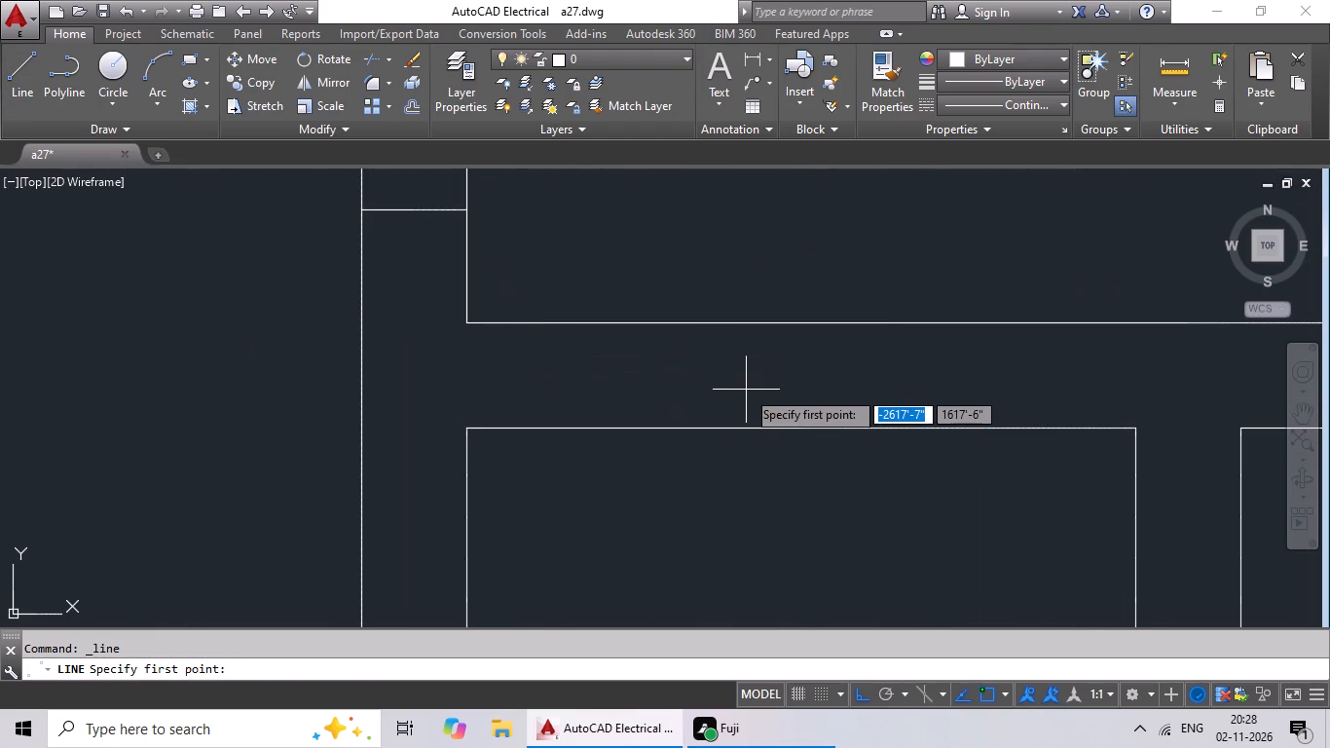
{"action": "middle_click_drag", "start_coordinate": [718, 393], "coordinate": [352, 413]}
{"action": "scroll", "coordinate": [536, 400], "scroll_direction": "down", "scroll_amount": 1}
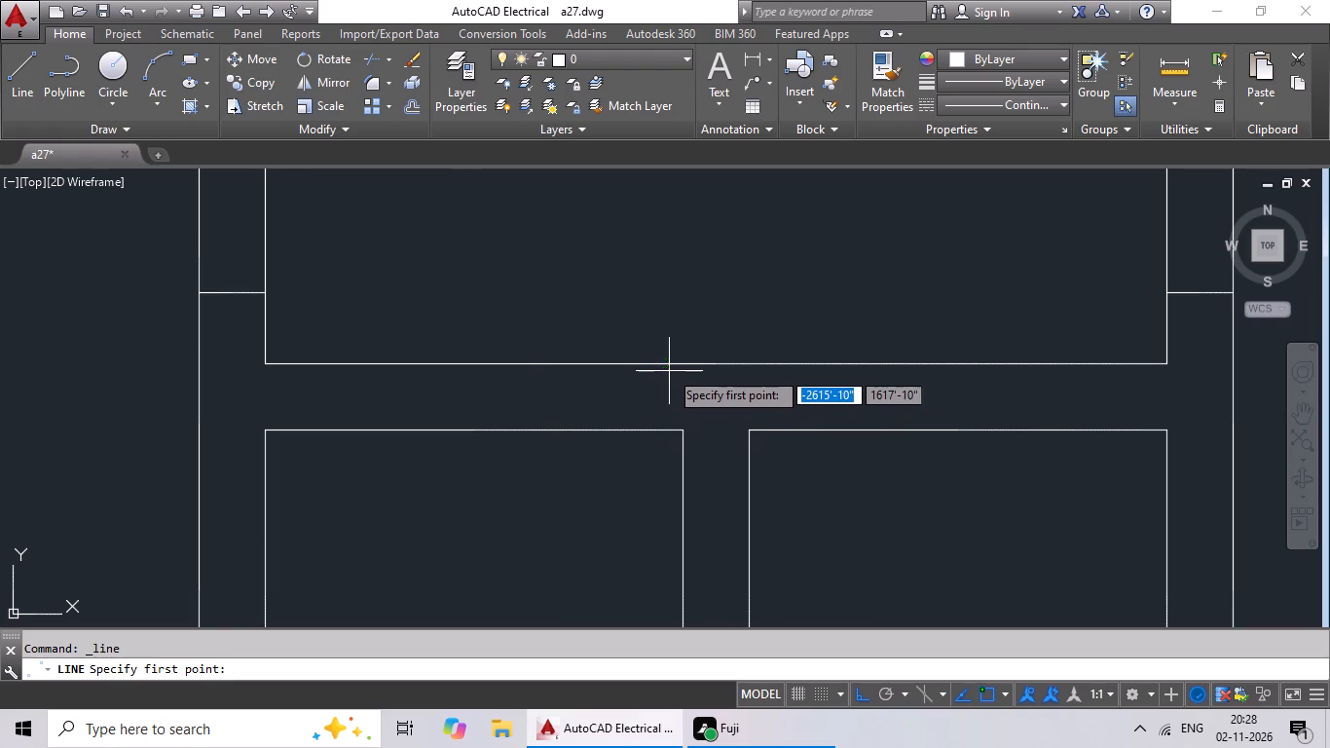
{"action": "left_click", "coordinate": [662, 361]}
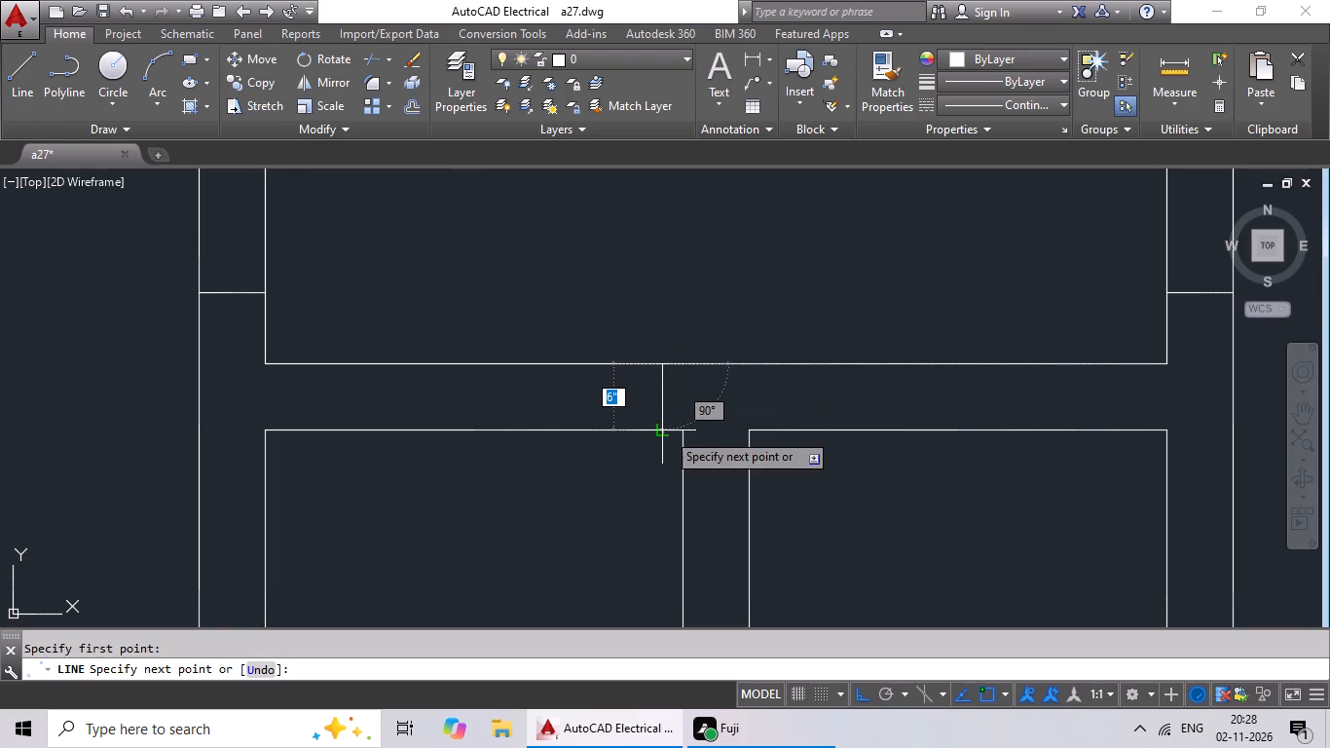
{"action": "left_click", "coordinate": [666, 431]}
{"action": "key", "text": "Escape"}
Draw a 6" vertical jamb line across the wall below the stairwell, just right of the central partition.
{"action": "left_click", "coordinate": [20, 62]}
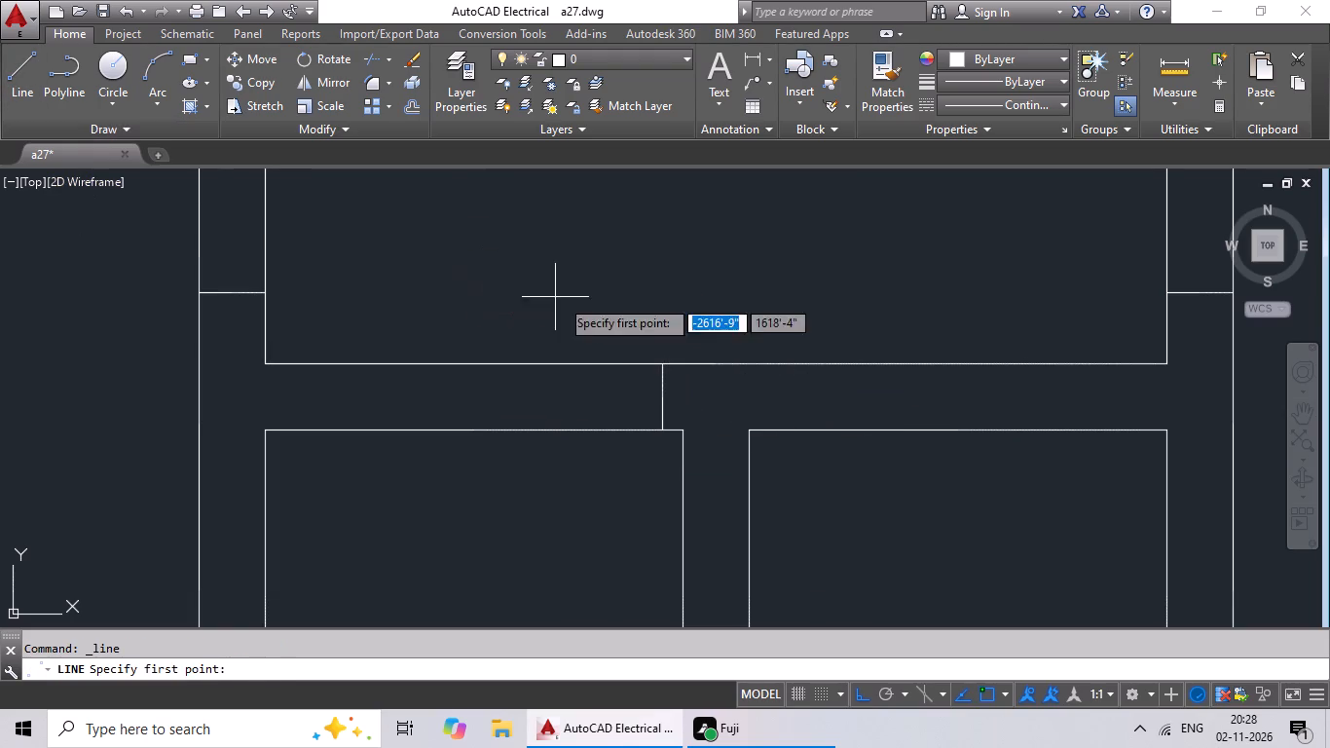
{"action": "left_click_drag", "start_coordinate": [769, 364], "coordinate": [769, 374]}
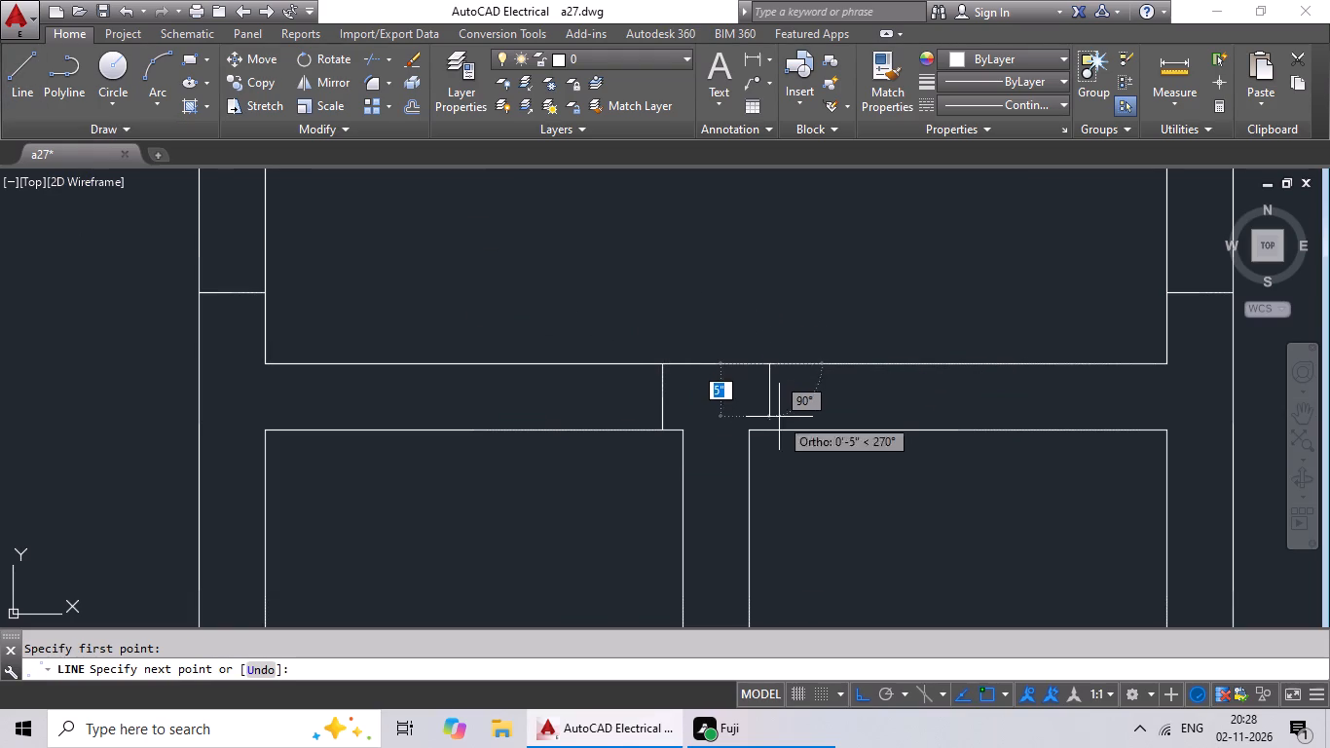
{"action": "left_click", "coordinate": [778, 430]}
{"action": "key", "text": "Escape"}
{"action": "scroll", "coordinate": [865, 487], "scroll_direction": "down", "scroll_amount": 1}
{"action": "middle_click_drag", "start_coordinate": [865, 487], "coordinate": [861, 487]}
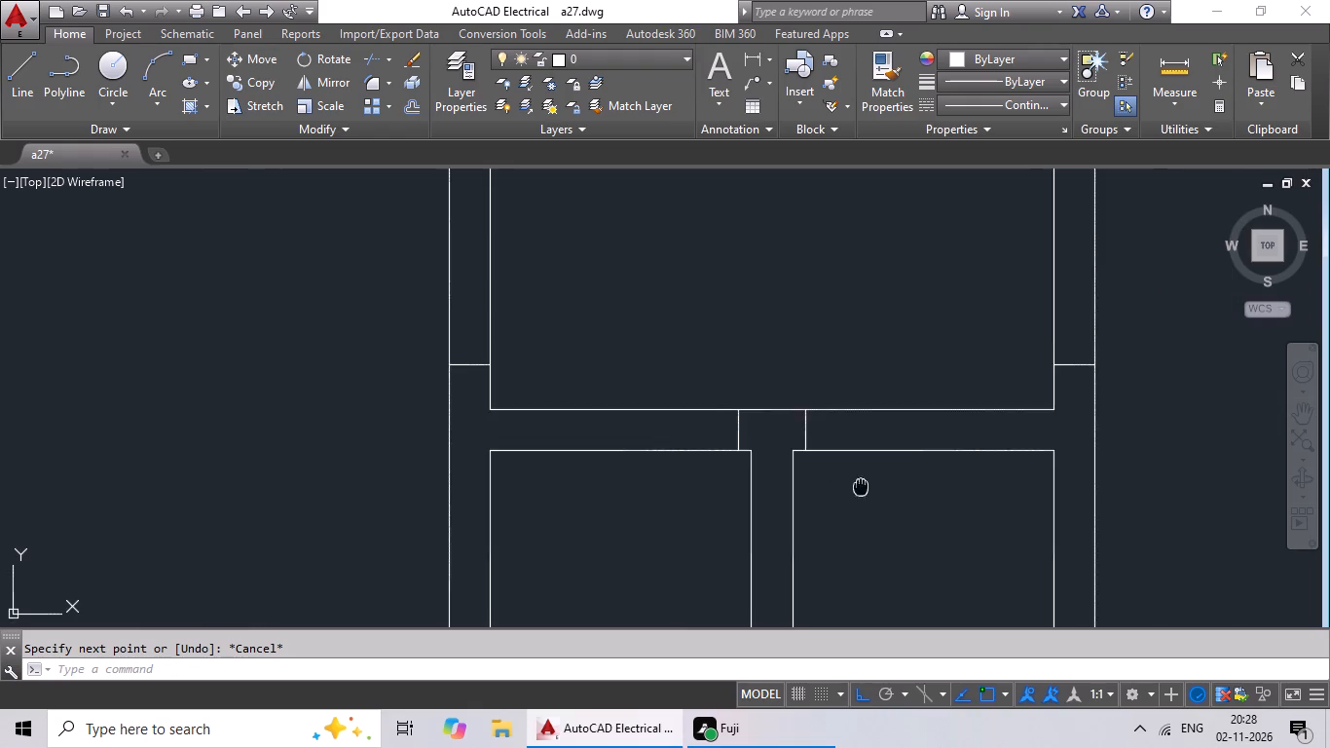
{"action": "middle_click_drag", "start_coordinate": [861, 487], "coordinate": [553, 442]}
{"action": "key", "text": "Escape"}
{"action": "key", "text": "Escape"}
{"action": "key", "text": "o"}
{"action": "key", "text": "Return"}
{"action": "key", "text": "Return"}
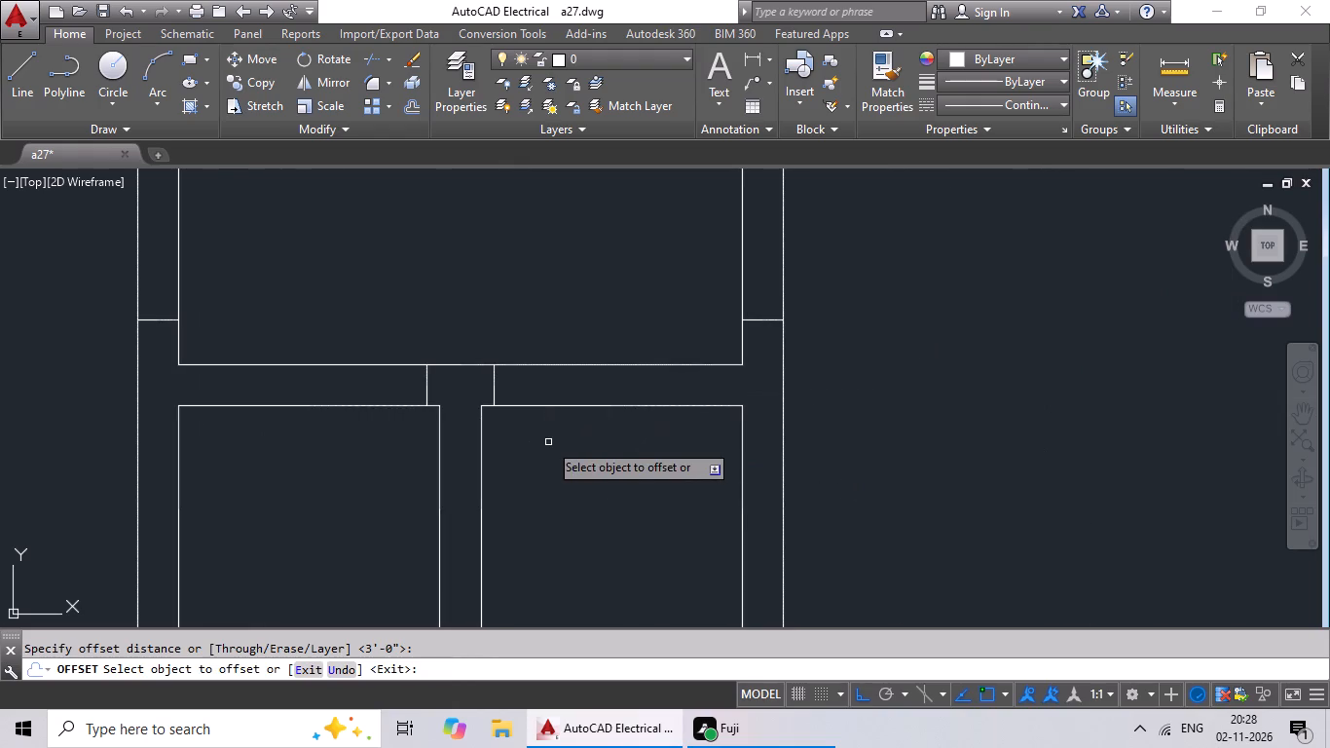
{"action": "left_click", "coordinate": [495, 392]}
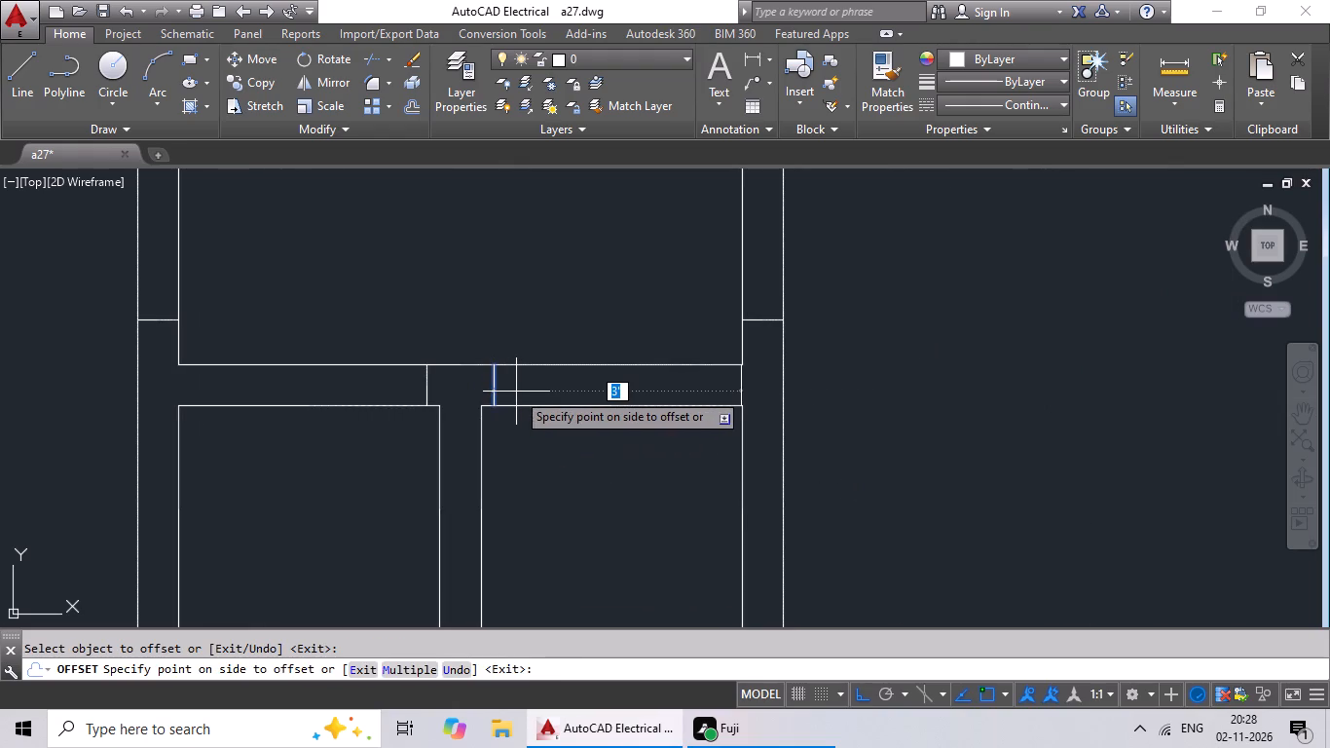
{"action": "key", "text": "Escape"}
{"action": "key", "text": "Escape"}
Delete the two vertical jamb lines beside the central partition in the wall below the stairwell.
{"action": "scroll", "coordinate": [503, 388], "scroll_direction": "up", "scroll_amount": 2}
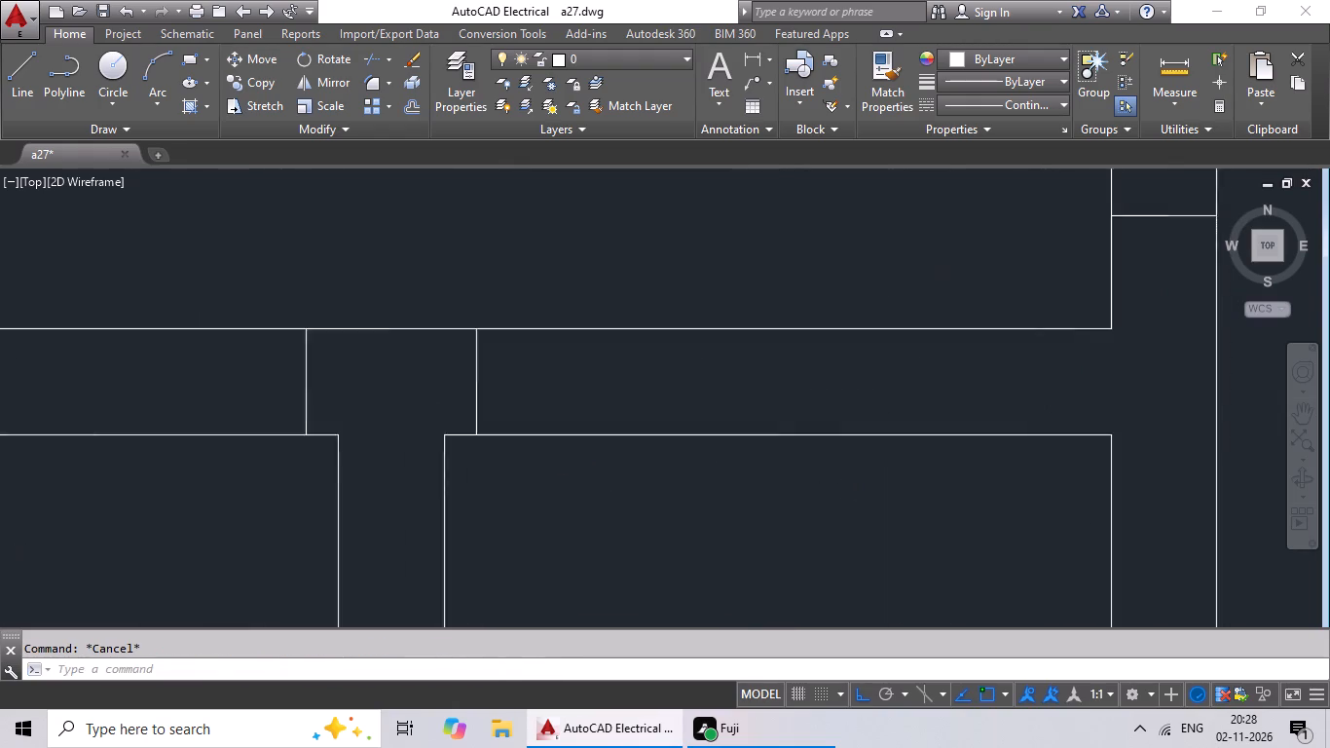
{"action": "scroll", "coordinate": [501, 390], "scroll_direction": "up", "scroll_amount": 1}
{"action": "left_click_drag", "start_coordinate": [544, 380], "coordinate": [409, 422]}
{"action": "left_click_drag", "start_coordinate": [337, 360], "coordinate": [74, 394]}
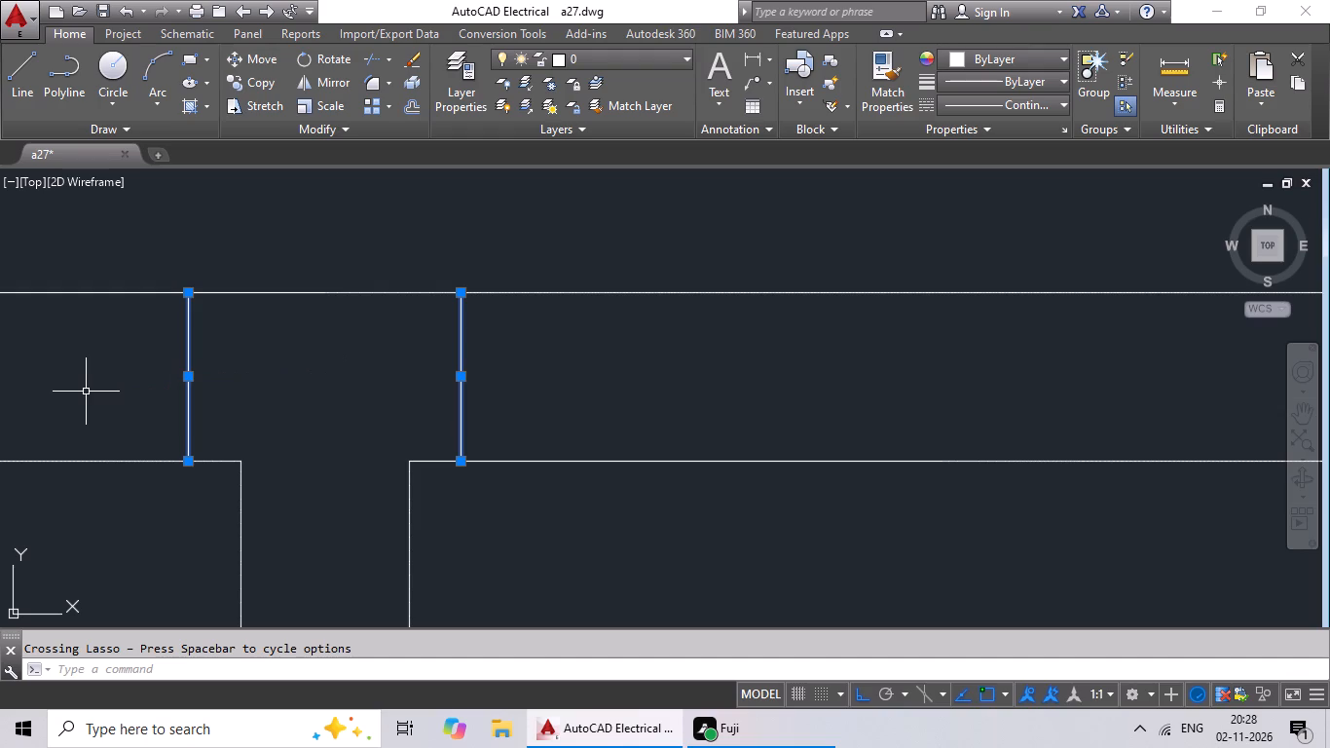
{"action": "key", "text": "Delete"}
Draw 6" vertical jamb lines across the wall below the stairwell, very close to each side of the central partition.
{"action": "left_click", "coordinate": [17, 75]}
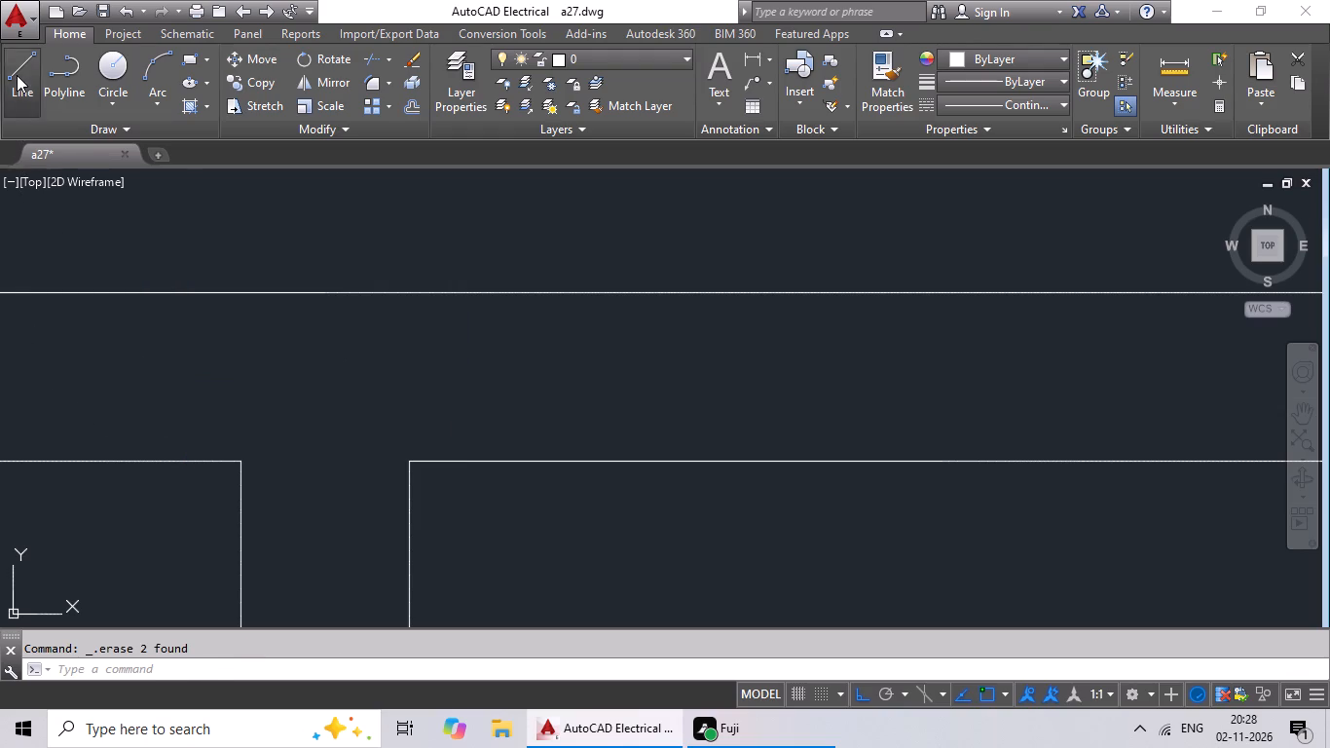
{"action": "left_click", "coordinate": [226, 460]}
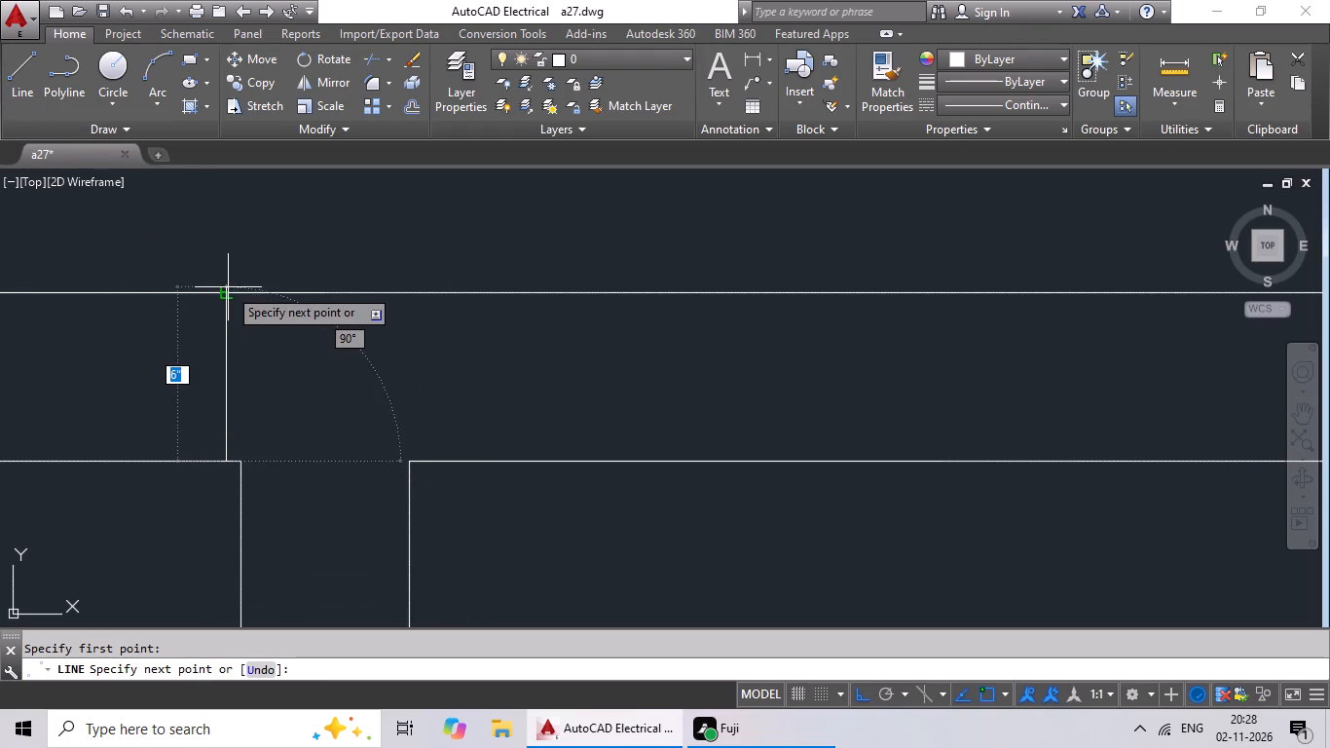
{"action": "left_click", "coordinate": [227, 287]}
{"action": "key", "text": "Escape"}
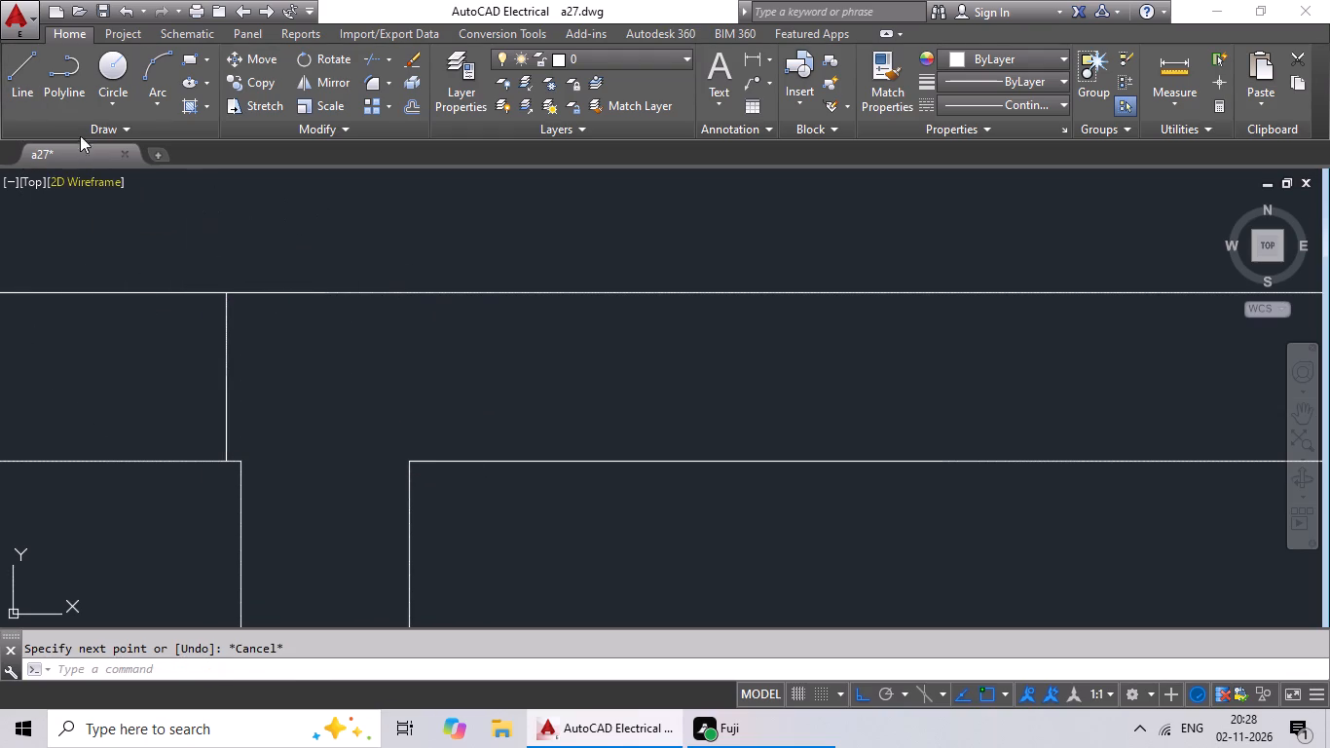
{"action": "left_click", "coordinate": [17, 82]}
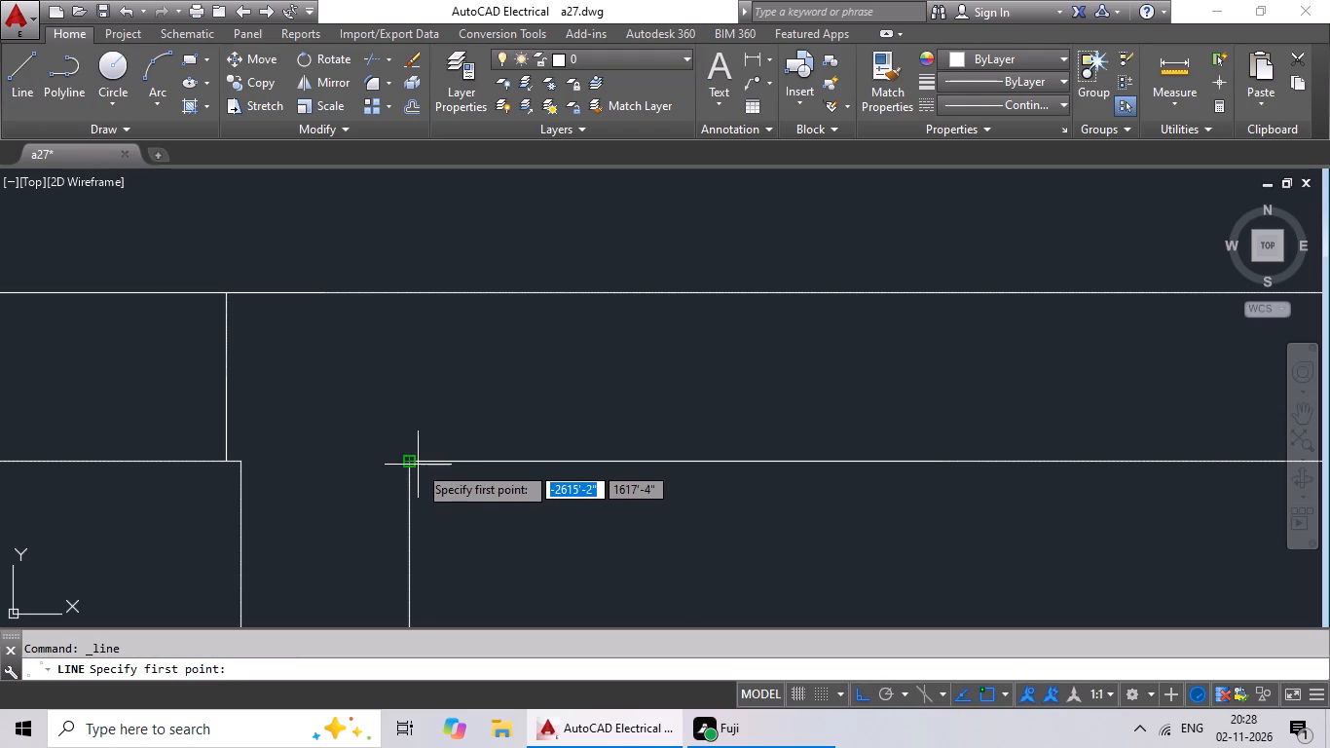
{"action": "left_click", "coordinate": [421, 462]}
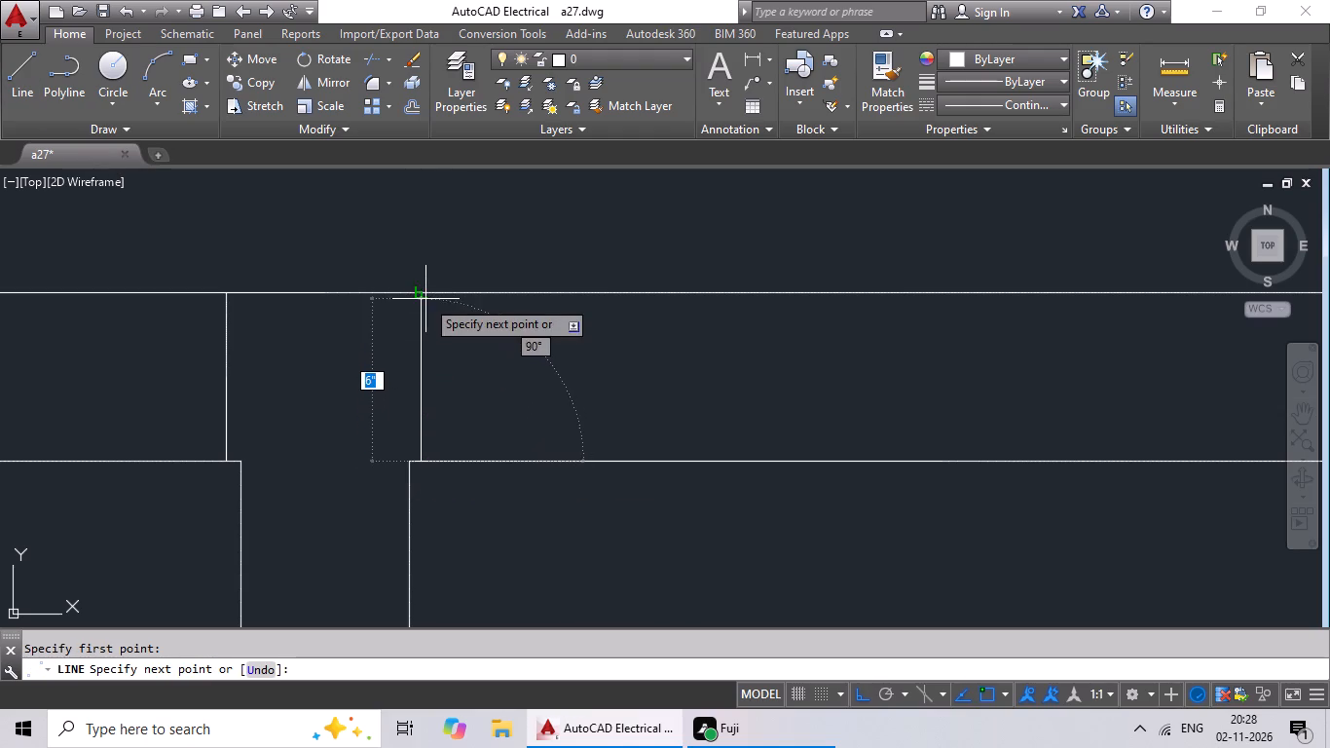
{"action": "left_click", "coordinate": [425, 290]}
{"action": "key", "text": "Escape"}
Offset both jamb lines beside the central partition 3' outward to mark two openings in the wall below the stairwell.
{"action": "scroll", "coordinate": [610, 404], "scroll_direction": "down", "scroll_amount": 2}
{"action": "middle_click_drag", "start_coordinate": [610, 404], "coordinate": [669, 373]}
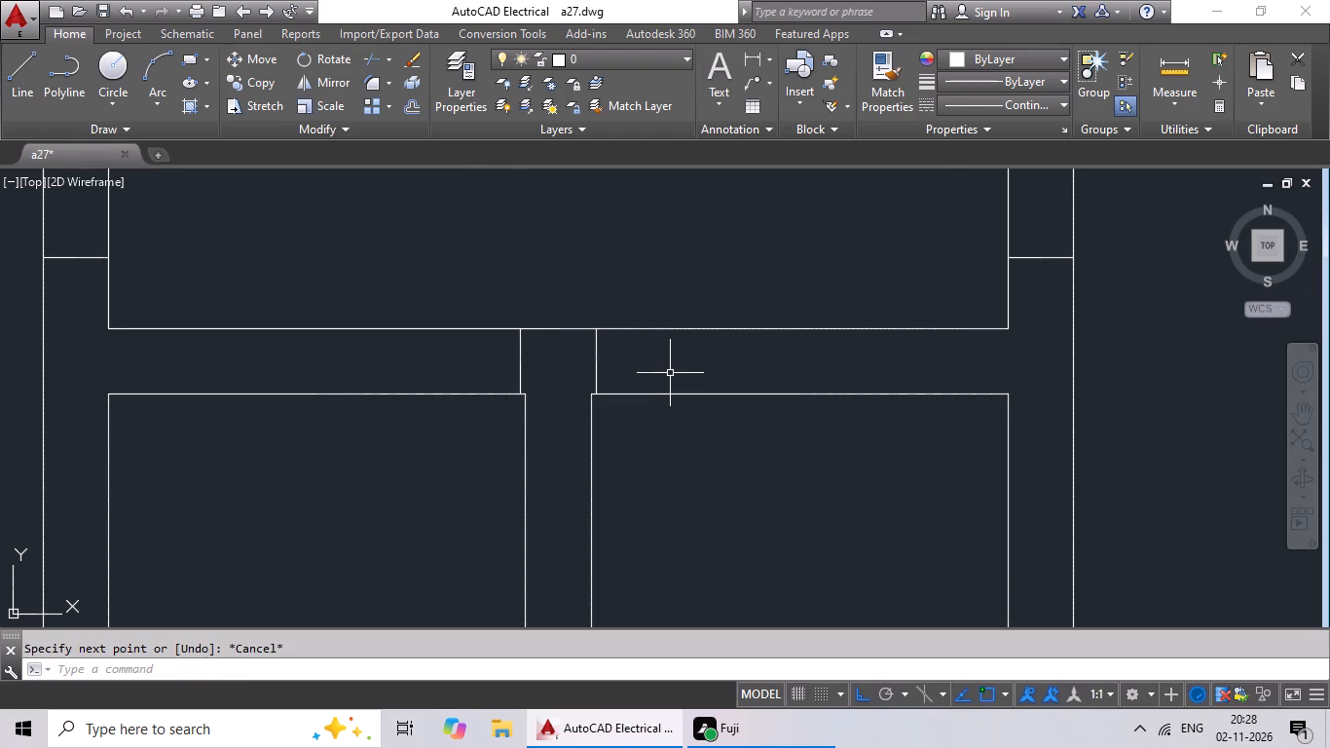
{"action": "middle_click_drag", "start_coordinate": [637, 367], "coordinate": [677, 355]}
{"action": "key", "text": "Escape"}
{"action": "key", "text": "Escape"}
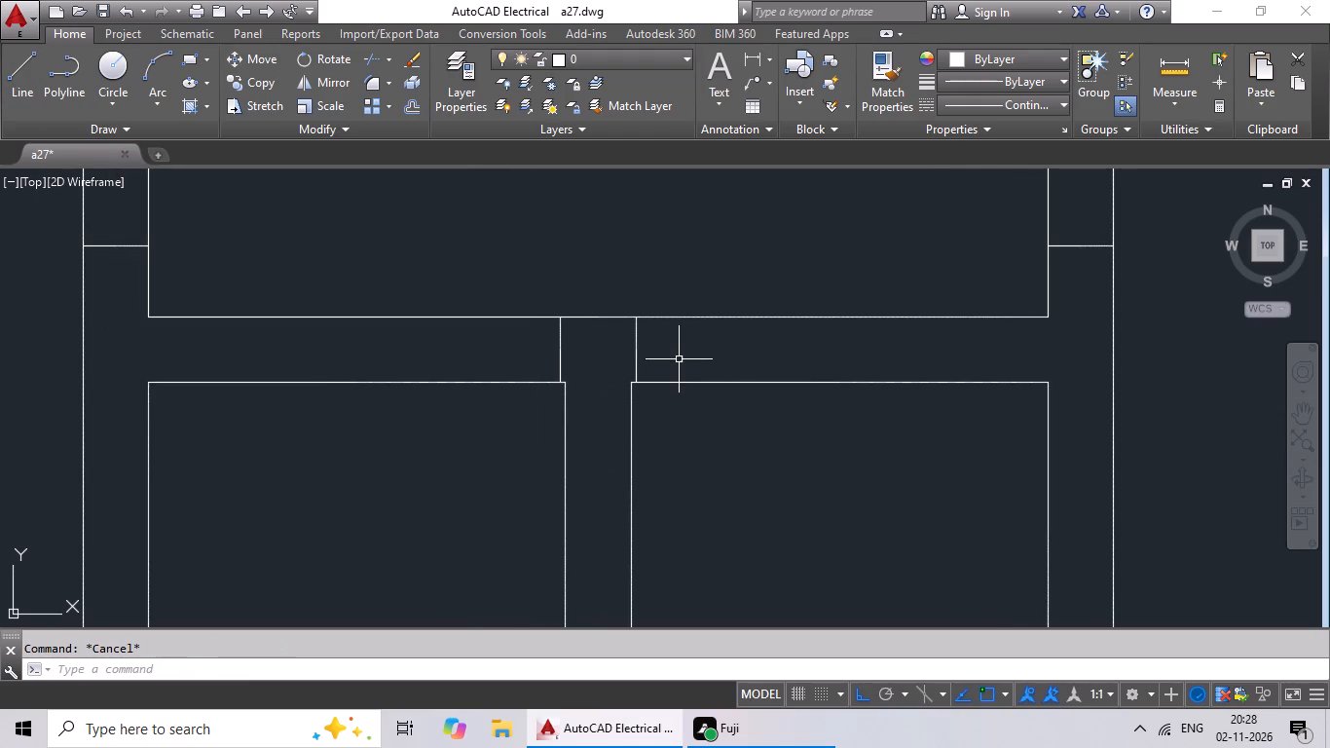
{"action": "key", "text": "o"}
{"action": "key", "text": "Return"}
{"action": "key", "text": "Return"}
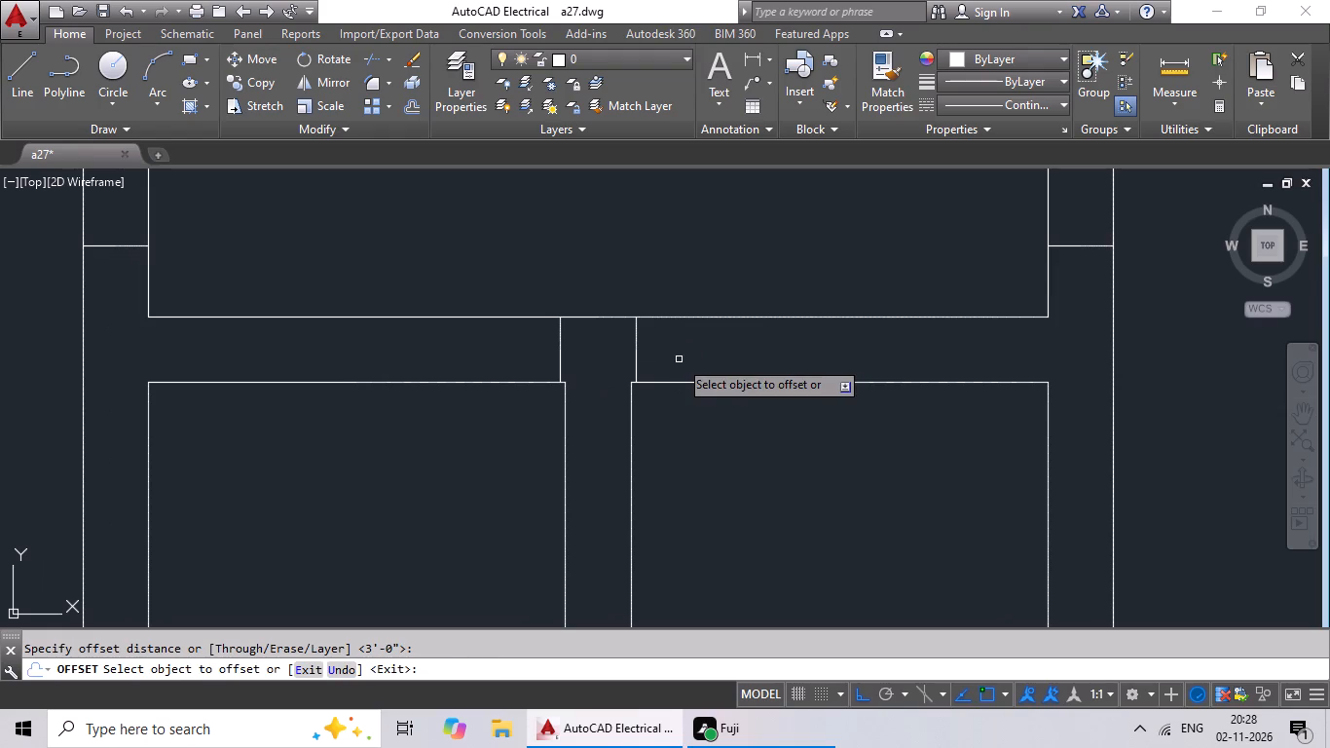
{"action": "left_click", "coordinate": [638, 358]}
{"action": "left_click", "coordinate": [704, 362]}
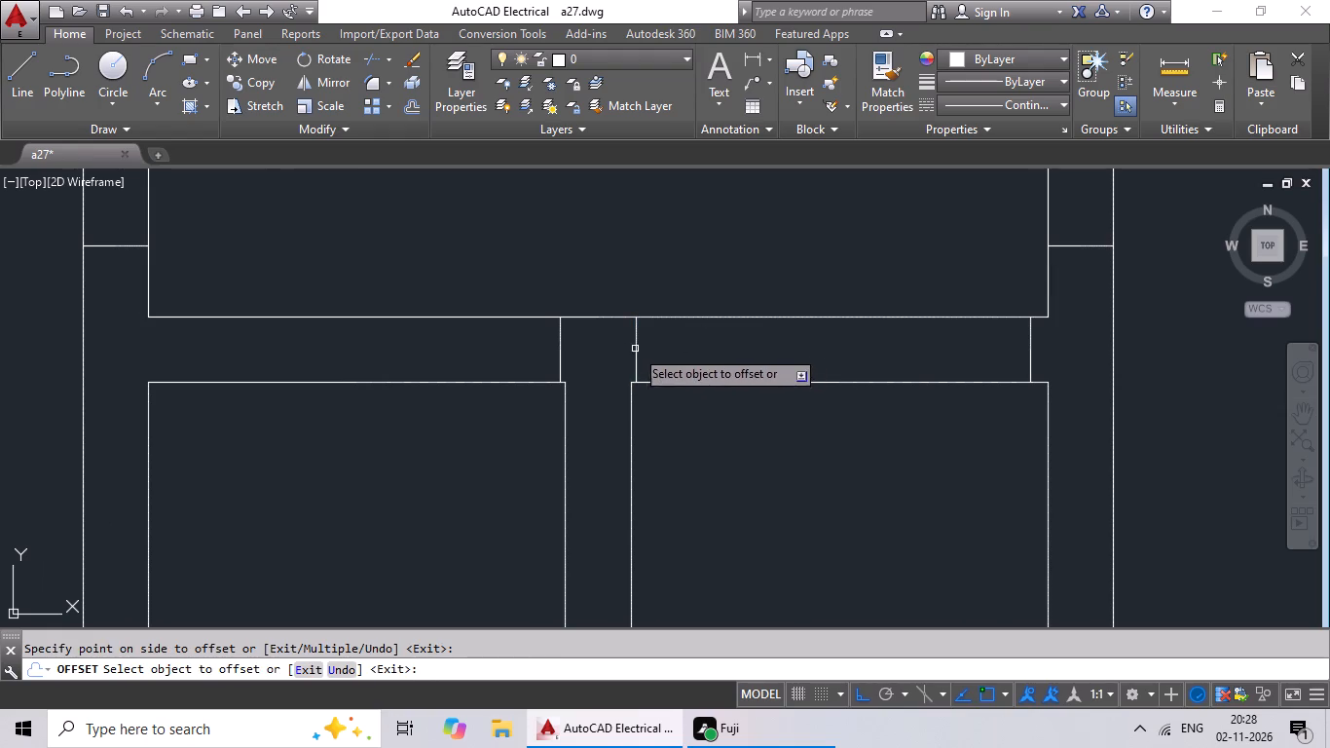
{"action": "left_click", "coordinate": [562, 341]}
{"action": "left_click", "coordinate": [474, 358]}
{"action": "scroll", "coordinate": [476, 358], "scroll_direction": "down", "scroll_amount": 3}
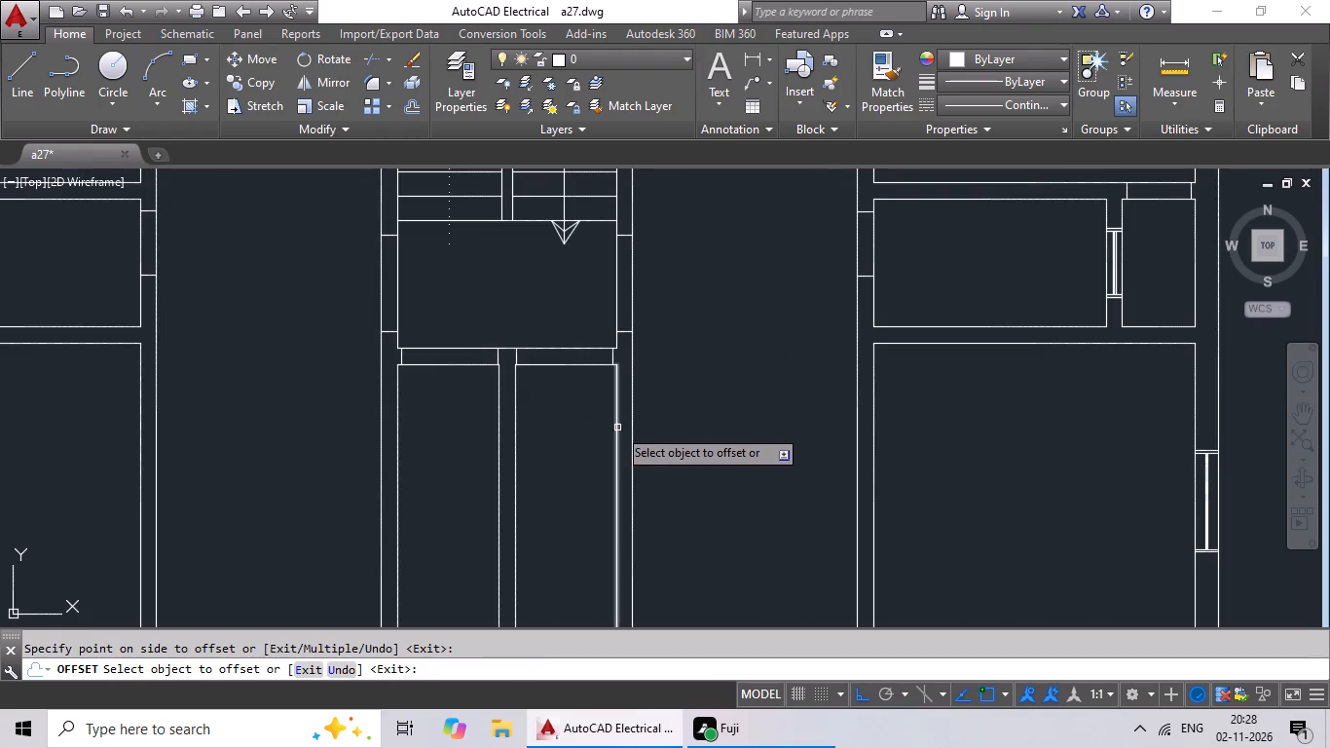
{"action": "middle_click_drag", "start_coordinate": [565, 398], "coordinate": [553, 422]}
{"action": "scroll", "coordinate": [515, 404], "scroll_direction": "up", "scroll_amount": 2}
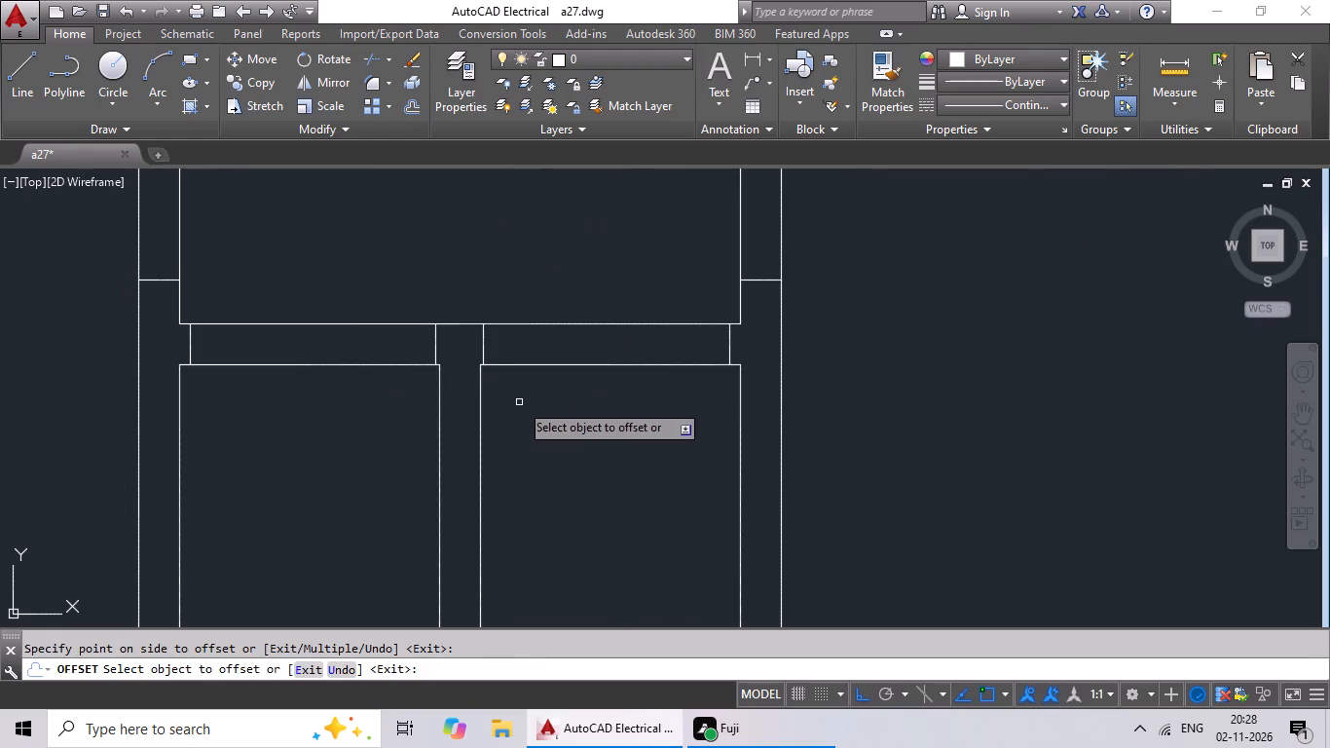
{"action": "middle_click_drag", "start_coordinate": [520, 401], "coordinate": [487, 439]}
{"action": "key", "text": "Escape"}
{"action": "key", "text": "Escape"}
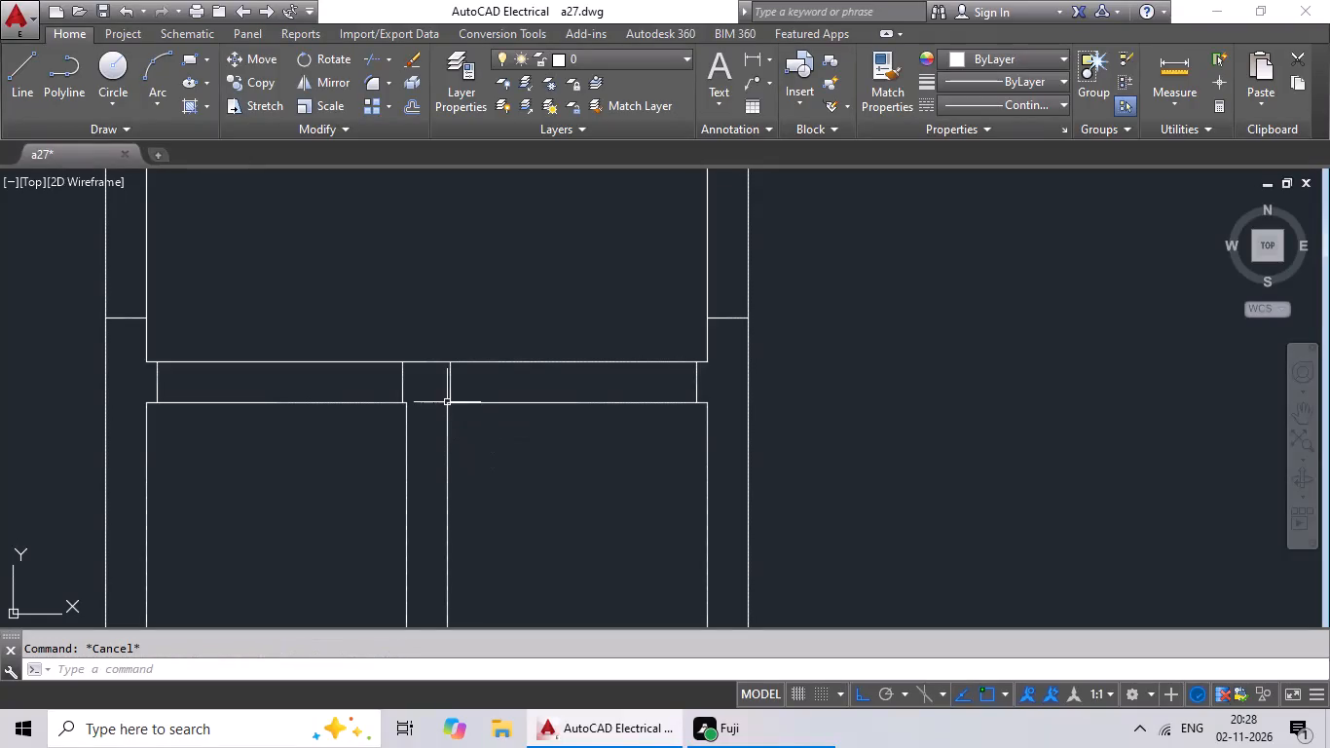
Draw a 6" horizontal jamb line across the right wall of the large room left of the stairwell, slightly below its upper corner.
{"action": "middle_click_drag", "start_coordinate": [554, 462], "coordinate": [618, 430]}
{"action": "scroll", "coordinate": [628, 423], "scroll_direction": "down", "scroll_amount": 2}
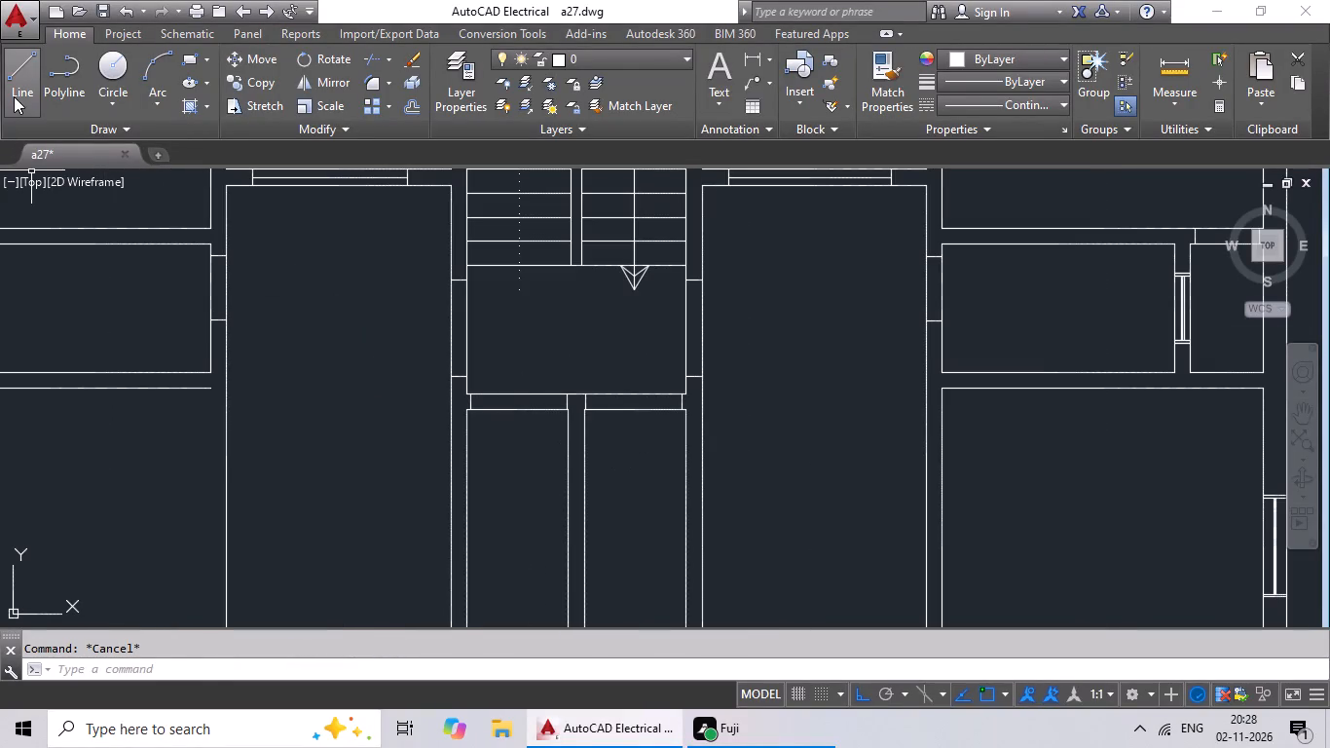
{"action": "left_click", "coordinate": [14, 96]}
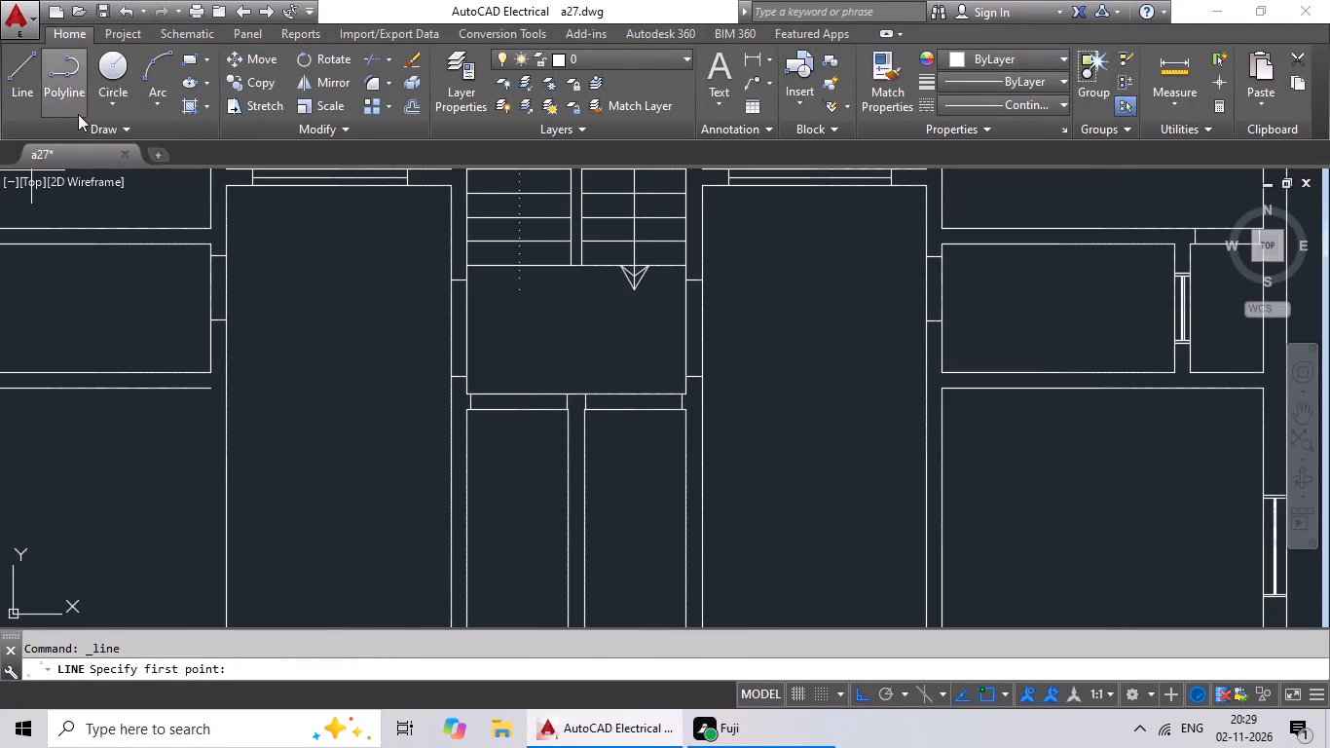
{"action": "scroll", "coordinate": [717, 374], "scroll_direction": "down", "scroll_amount": 1}
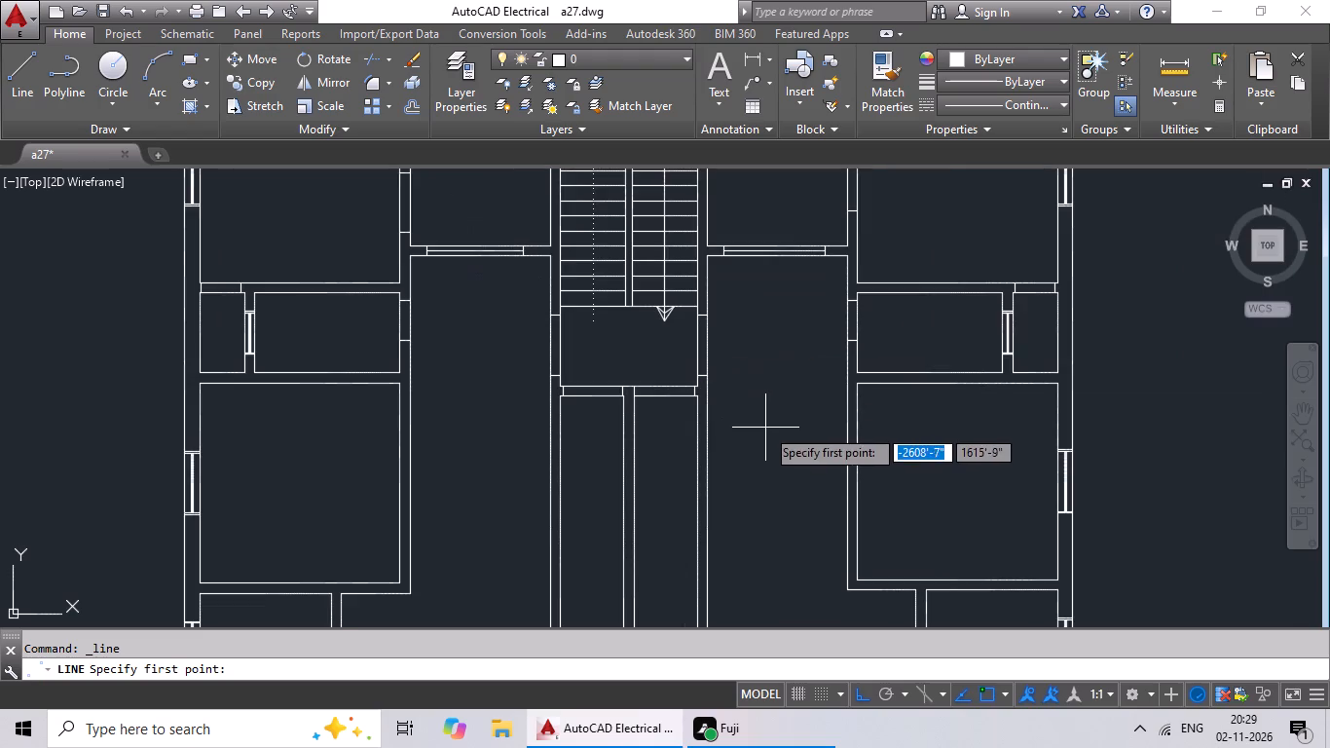
{"action": "middle_click_drag", "start_coordinate": [757, 368], "coordinate": [738, 279]}
{"action": "middle_click_drag", "start_coordinate": [765, 382], "coordinate": [767, 325]}
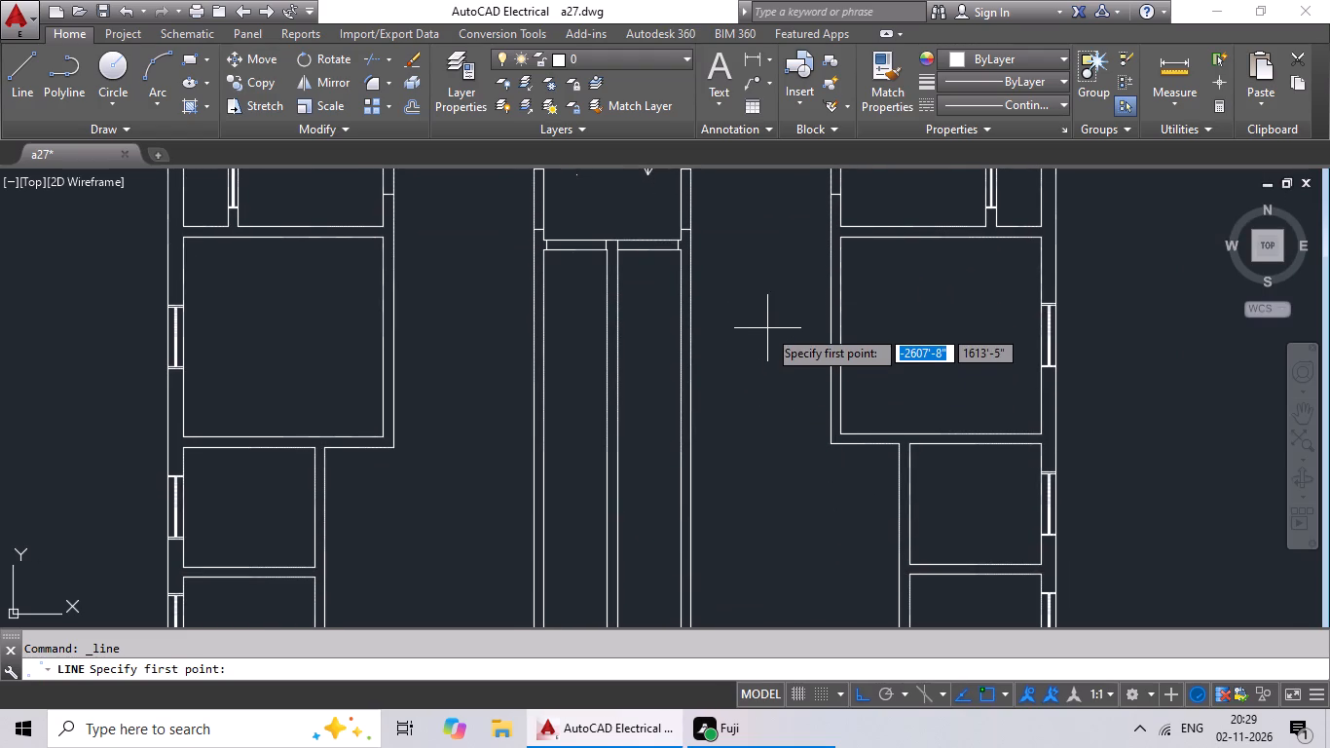
{"action": "middle_click_drag", "start_coordinate": [753, 308], "coordinate": [704, 410]}
{"action": "middle_click_drag", "start_coordinate": [693, 405], "coordinate": [709, 350]}
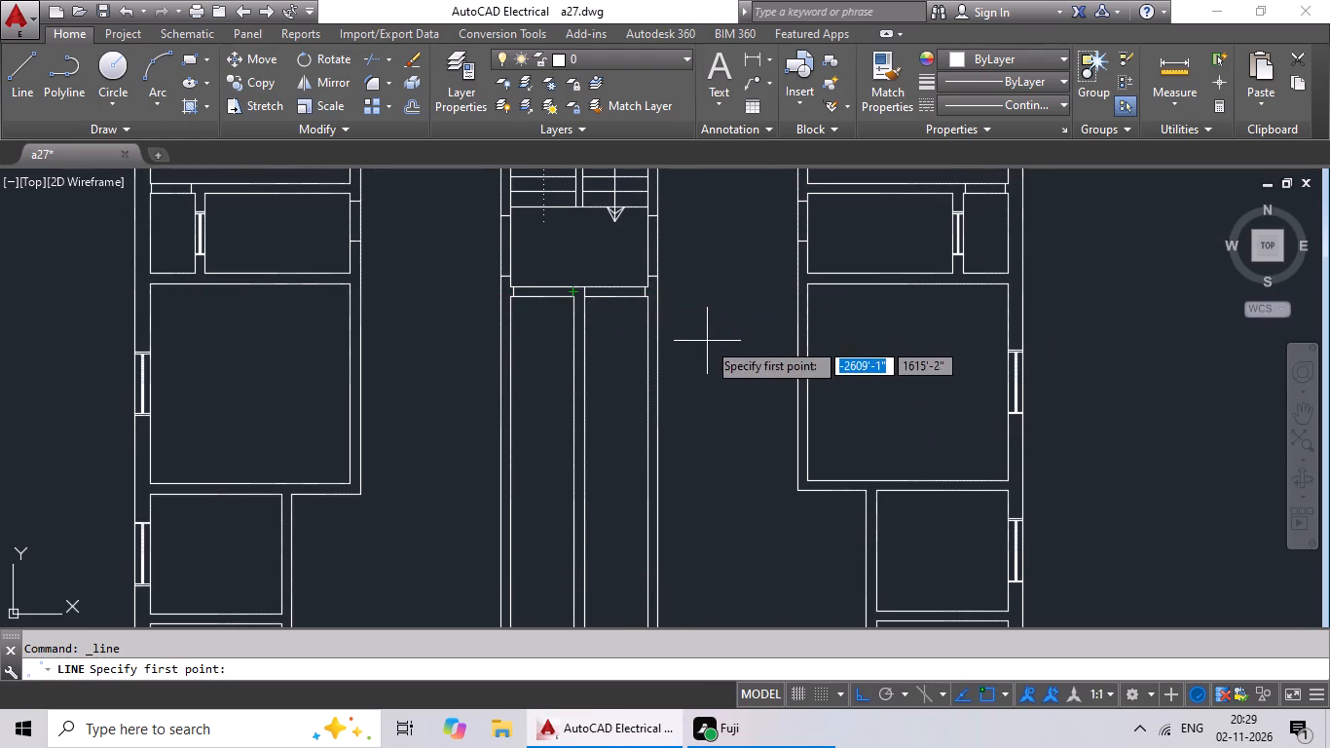
{"action": "middle_click_drag", "start_coordinate": [707, 340], "coordinate": [664, 400]}
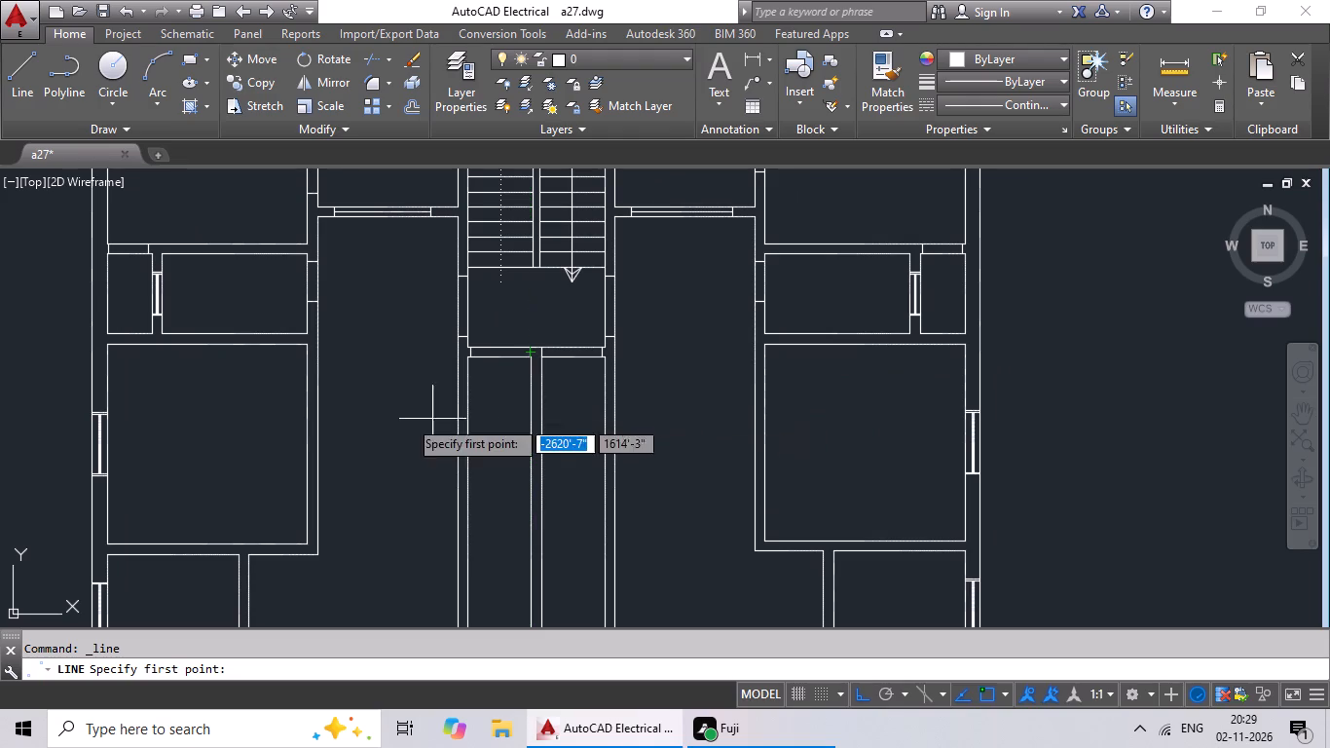
{"action": "scroll", "coordinate": [299, 359], "scroll_direction": "up", "scroll_amount": 3}
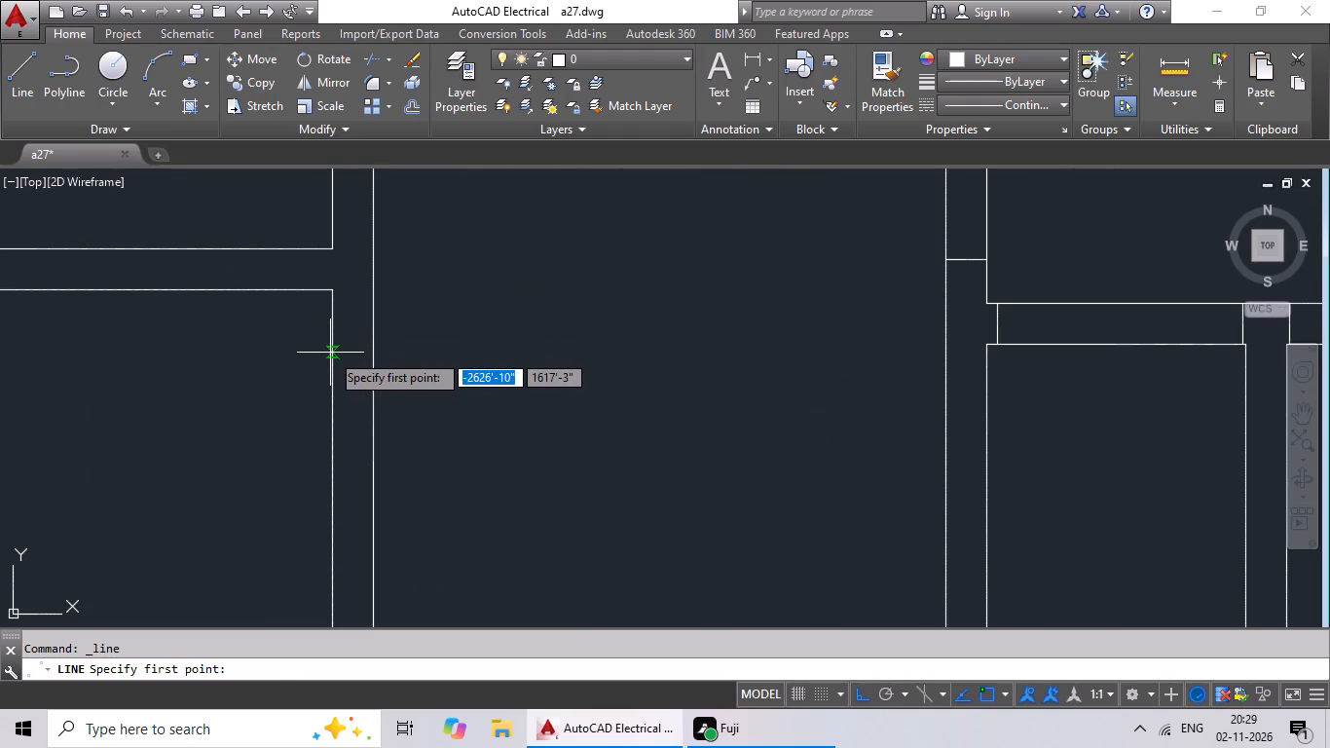
{"action": "left_click_drag", "start_coordinate": [330, 355], "coordinate": [351, 355]}
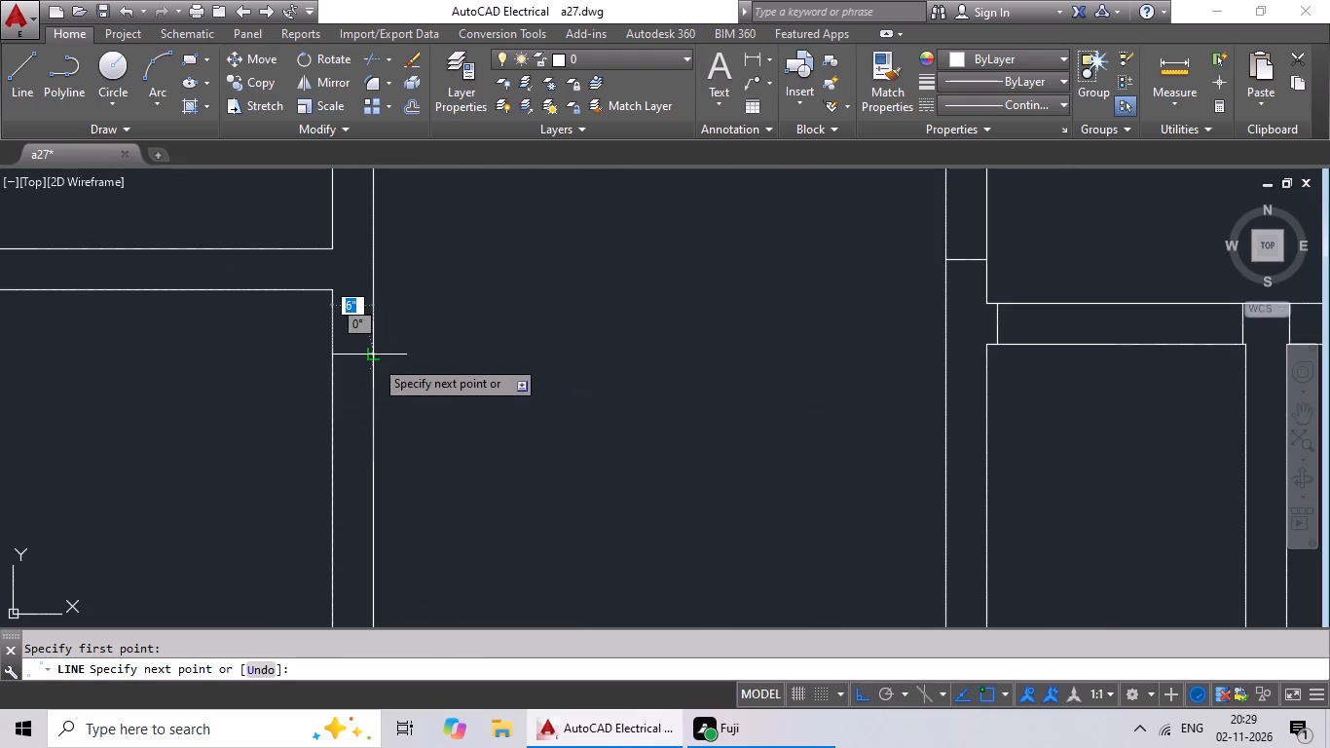
{"action": "left_click", "coordinate": [374, 358]}
{"action": "key", "text": "Escape"}
Draw a matching horizontal jamb line across the left wall of the large room right of the stairwell, slightly below its upper corner.
{"action": "left_click", "coordinate": [26, 94]}
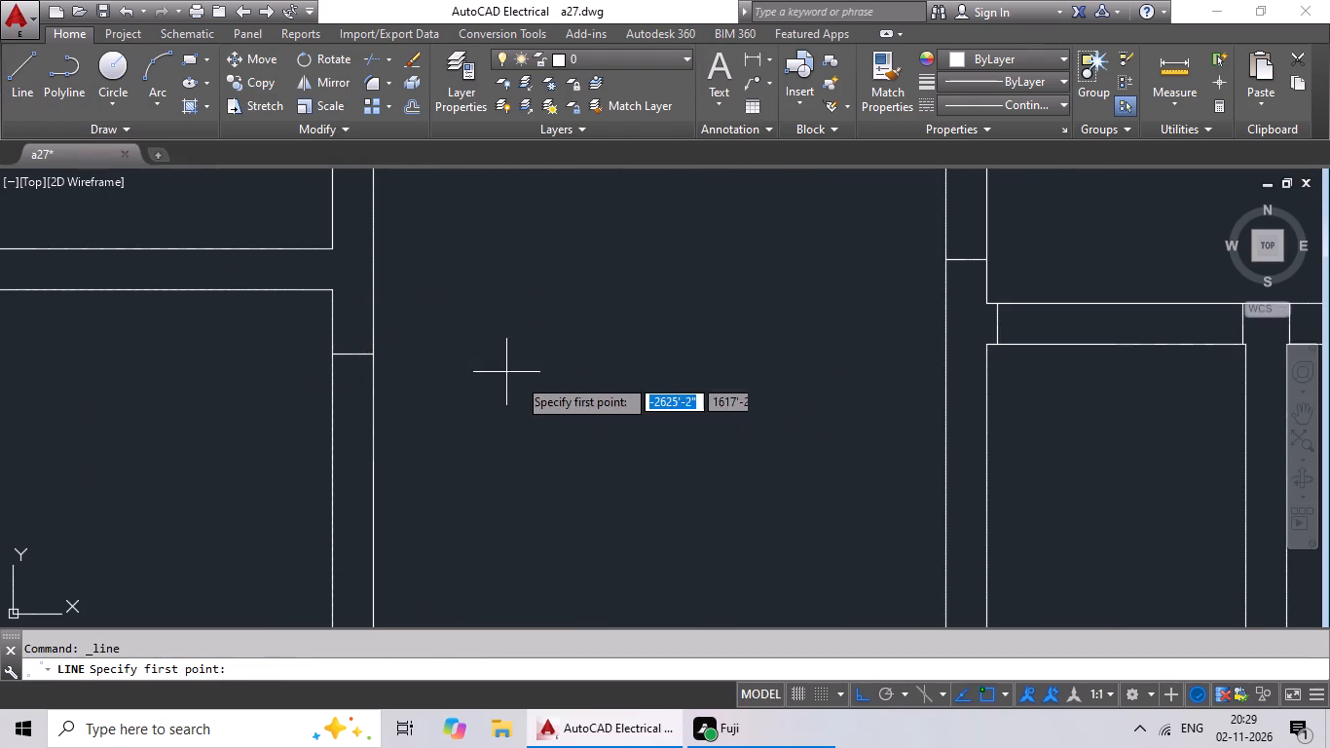
{"action": "middle_click_drag", "start_coordinate": [647, 409], "coordinate": [488, 418]}
{"action": "scroll", "coordinate": [482, 418], "scroll_direction": "down", "scroll_amount": 3}
{"action": "middle_click_drag", "start_coordinate": [604, 441], "coordinate": [471, 441]}
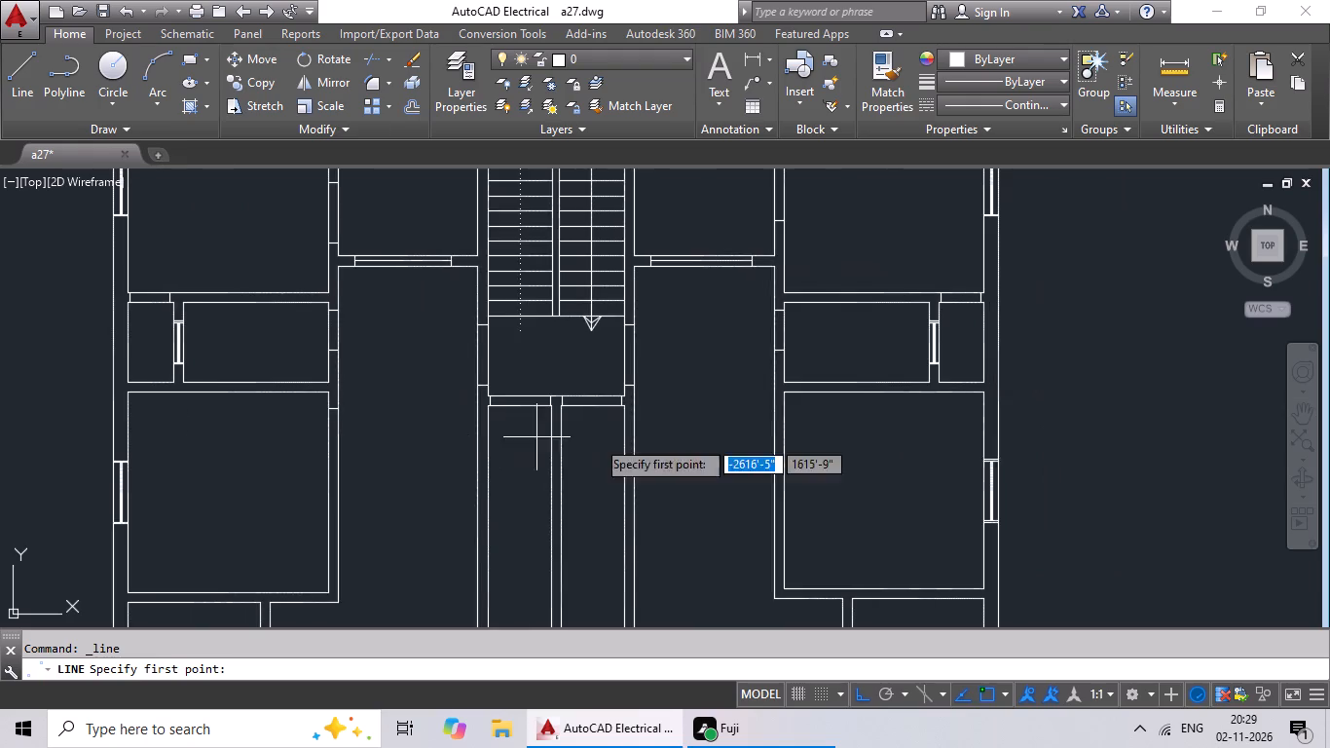
{"action": "scroll", "coordinate": [788, 410], "scroll_direction": "up", "scroll_amount": 3}
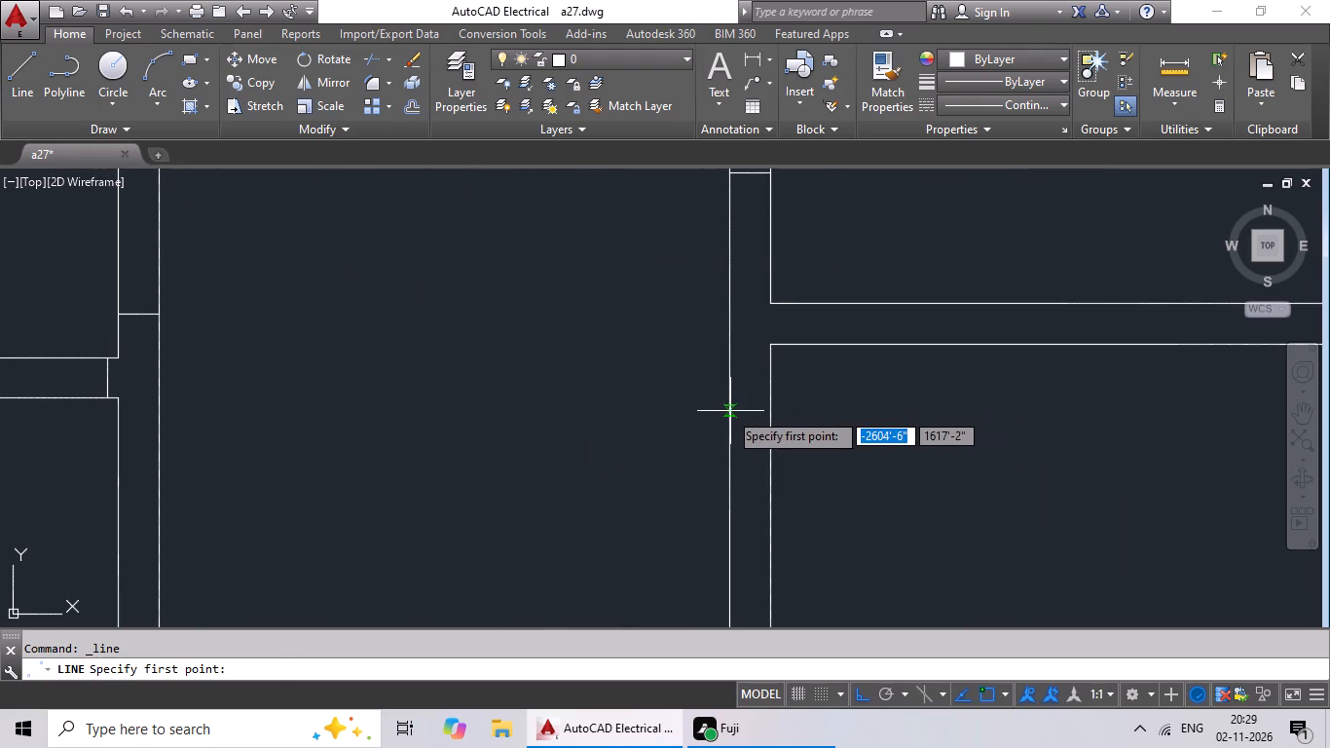
{"action": "left_click", "coordinate": [727, 411]}
{"action": "left_click_drag", "start_coordinate": [770, 406], "coordinate": [791, 404]}
{"action": "scroll", "coordinate": [927, 388], "scroll_direction": "down", "scroll_amount": 4}
{"action": "key", "text": "Escape"}
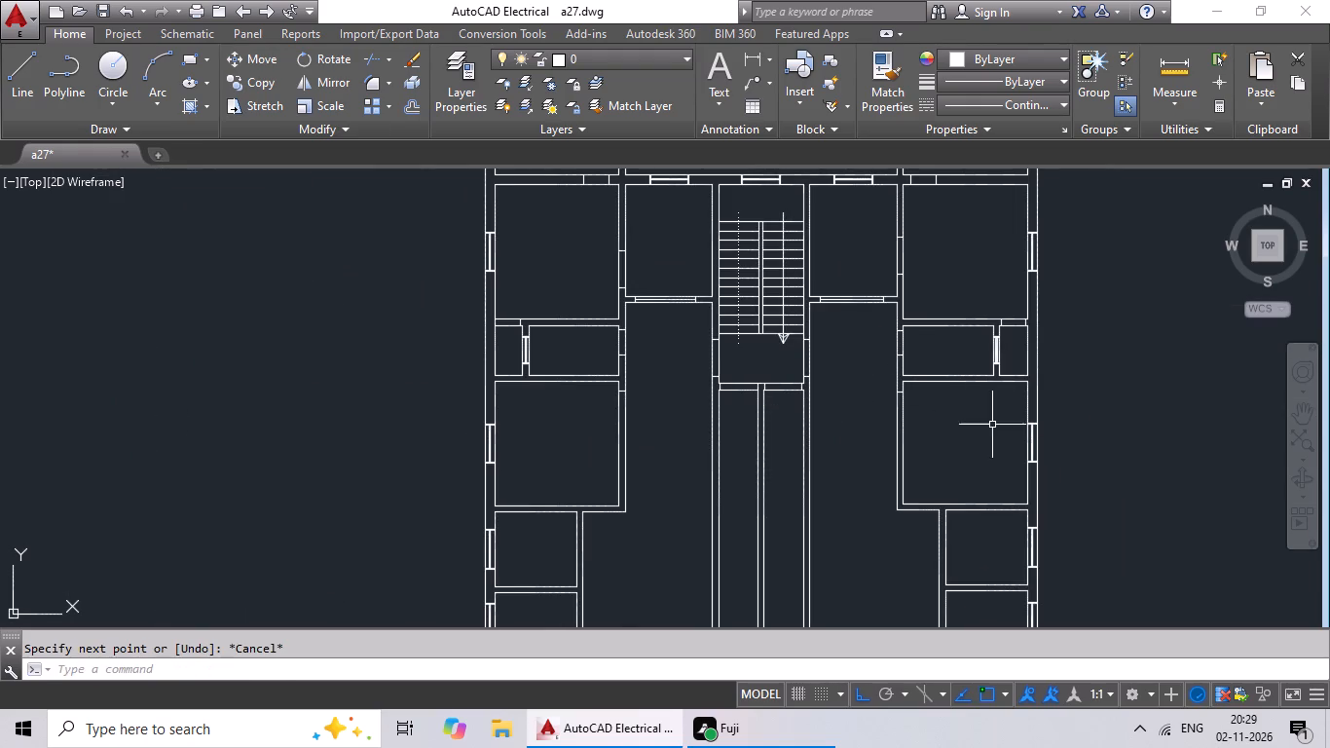
Offset the jamb lines in the inner walls of both large rooms beside the stairwell 3' downward to mark an opening in each.
{"action": "scroll", "coordinate": [823, 439], "scroll_direction": "up", "scroll_amount": 1}
{"action": "key", "text": "Escape"}
{"action": "key", "text": "Escape"}
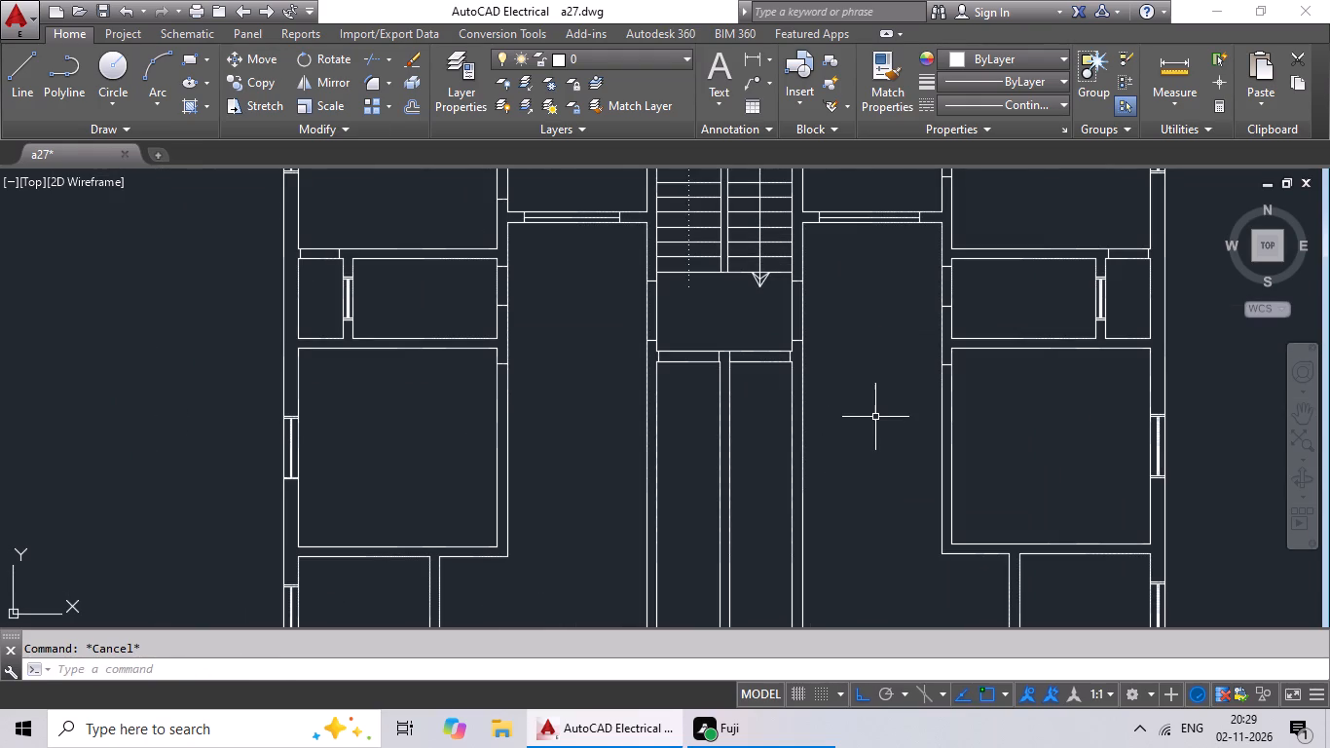
{"action": "key", "text": "o"}
{"action": "key", "text": "Return"}
{"action": "key", "text": "Return"}
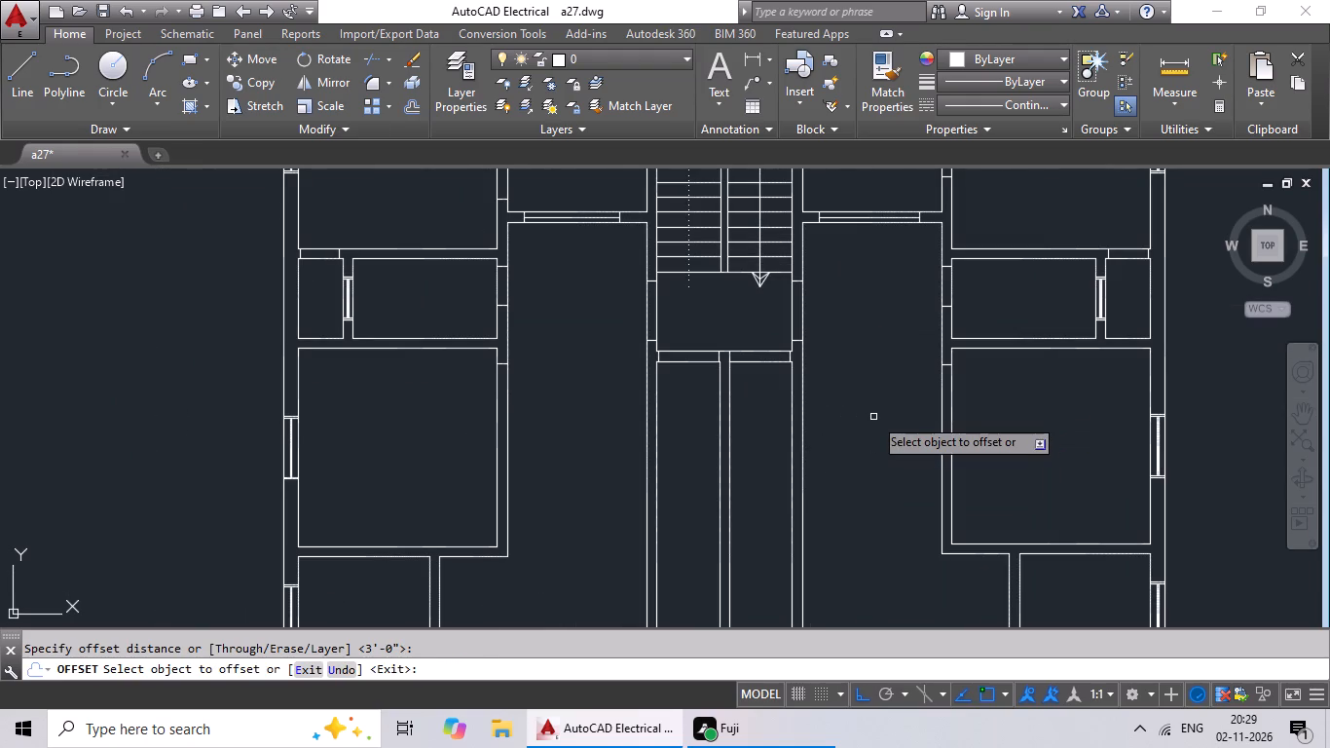
{"action": "left_click_drag", "start_coordinate": [499, 362], "coordinate": [504, 390]}
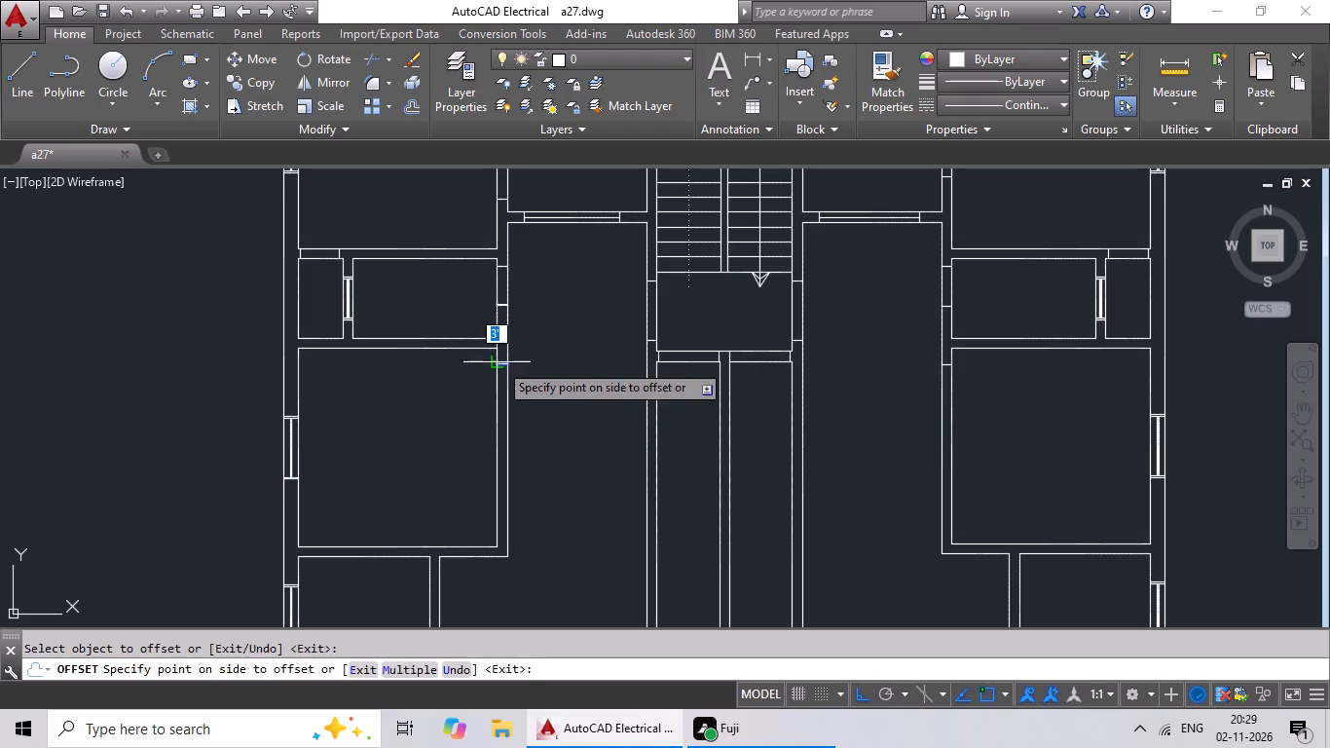
{"action": "left_click", "coordinate": [513, 435]}
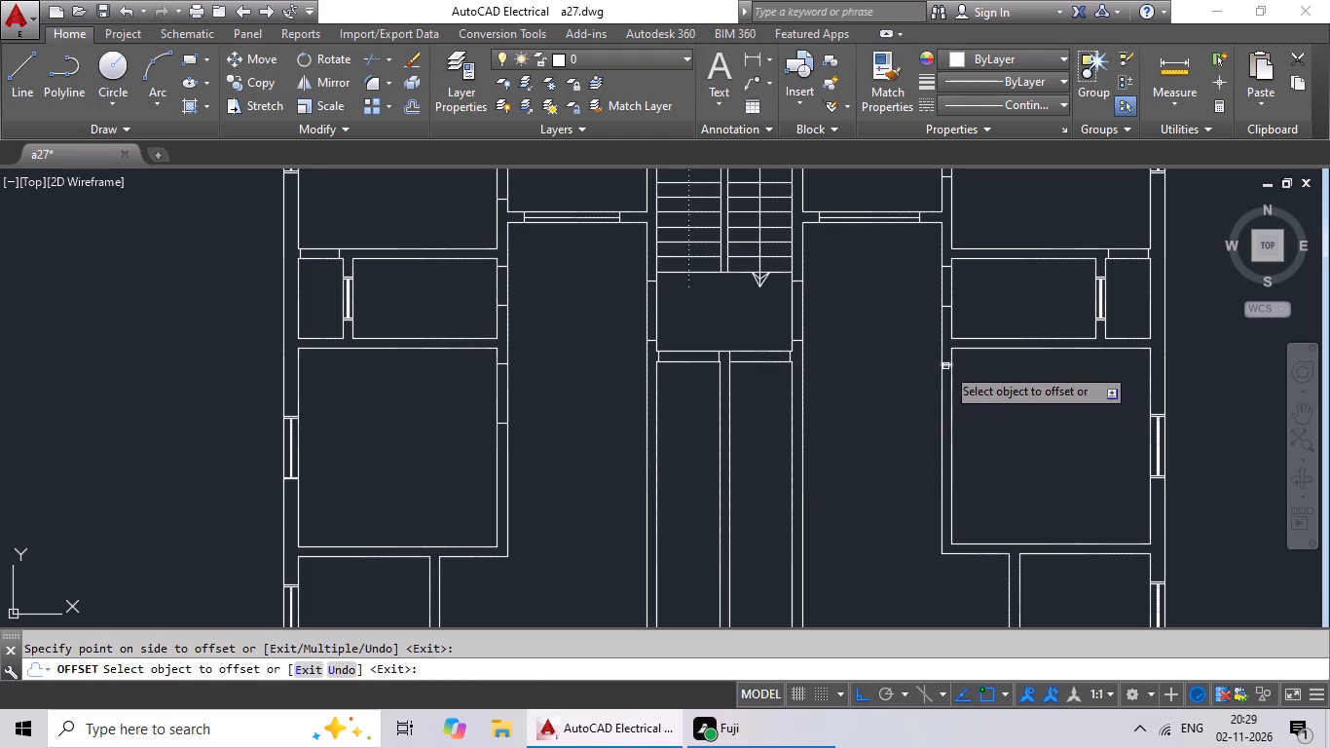
{"action": "left_click_drag", "start_coordinate": [945, 366], "coordinate": [952, 397]}
{"action": "left_click", "coordinate": [965, 443]}
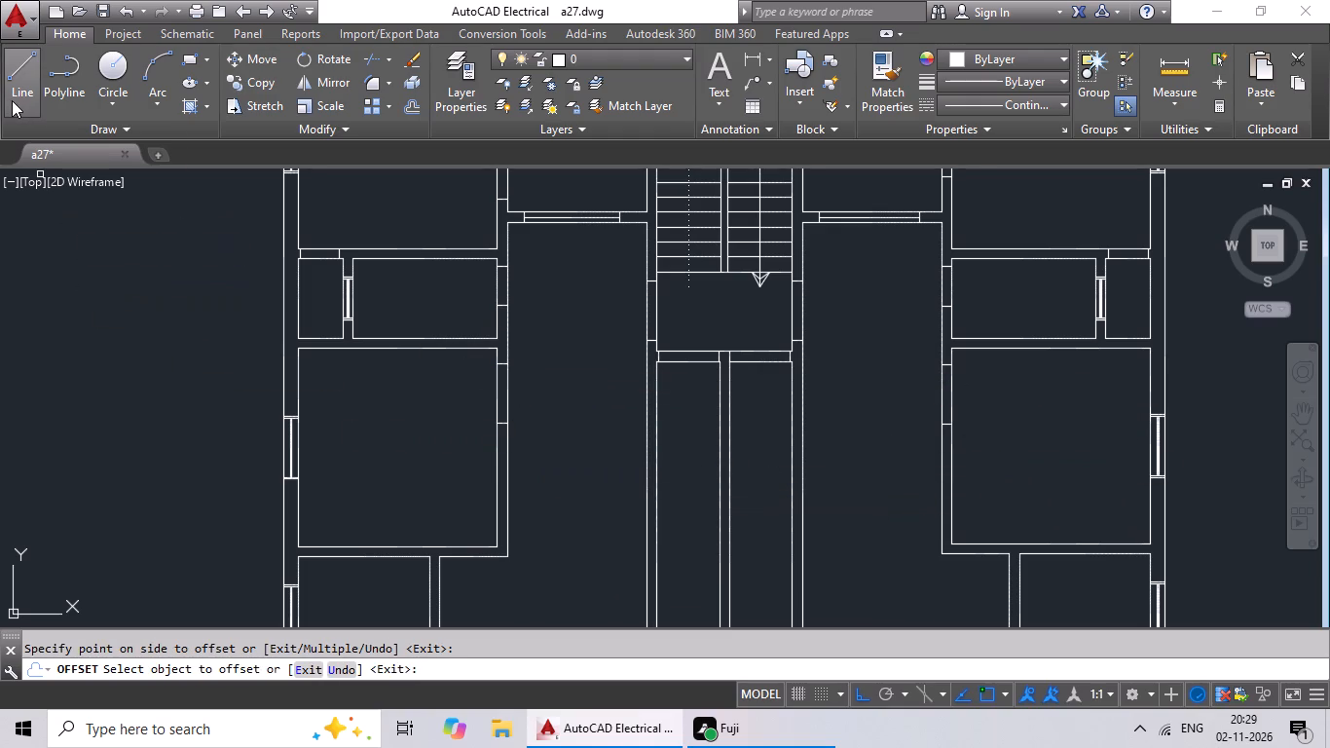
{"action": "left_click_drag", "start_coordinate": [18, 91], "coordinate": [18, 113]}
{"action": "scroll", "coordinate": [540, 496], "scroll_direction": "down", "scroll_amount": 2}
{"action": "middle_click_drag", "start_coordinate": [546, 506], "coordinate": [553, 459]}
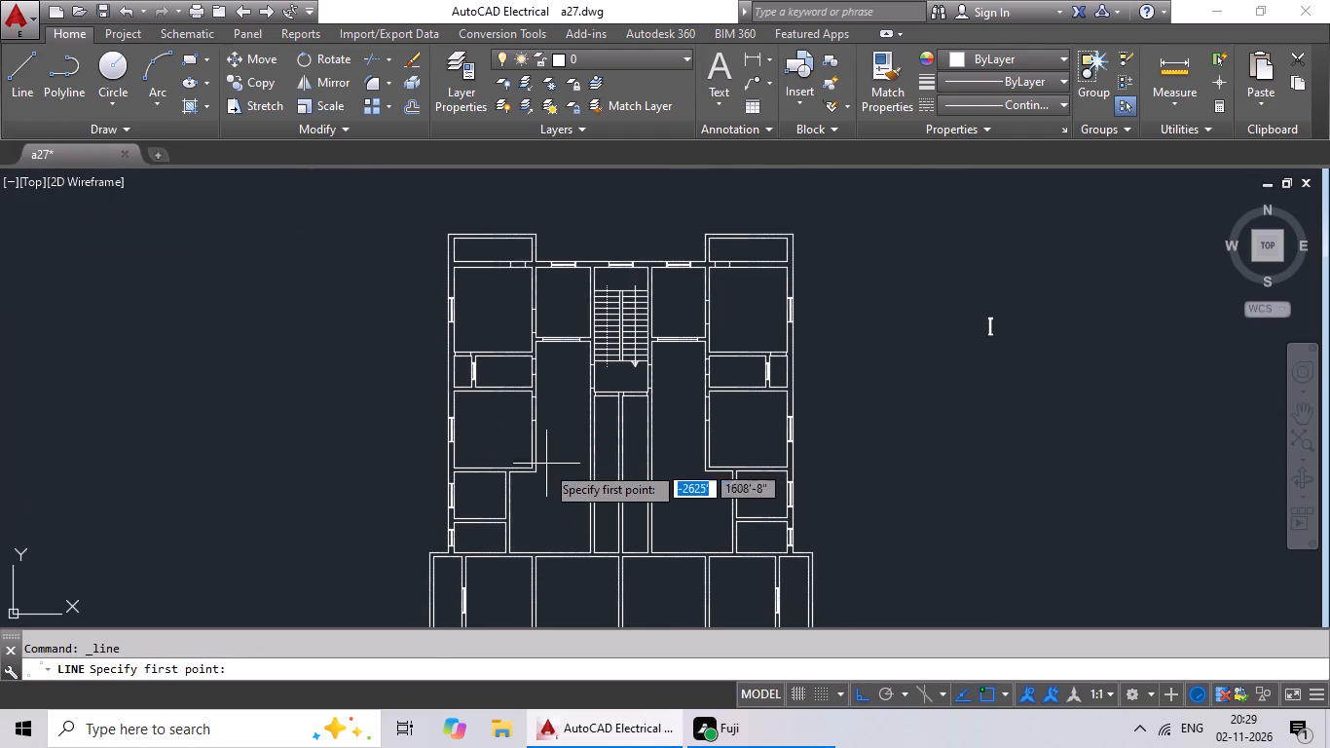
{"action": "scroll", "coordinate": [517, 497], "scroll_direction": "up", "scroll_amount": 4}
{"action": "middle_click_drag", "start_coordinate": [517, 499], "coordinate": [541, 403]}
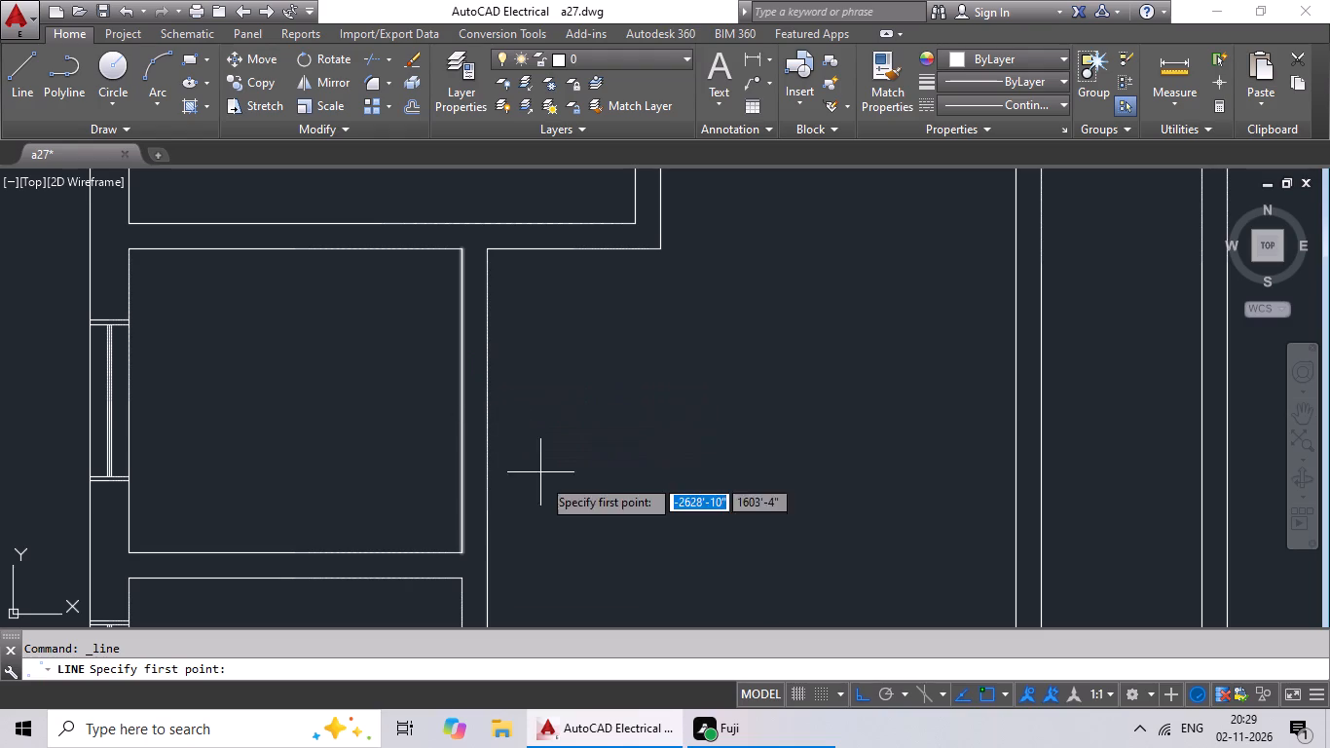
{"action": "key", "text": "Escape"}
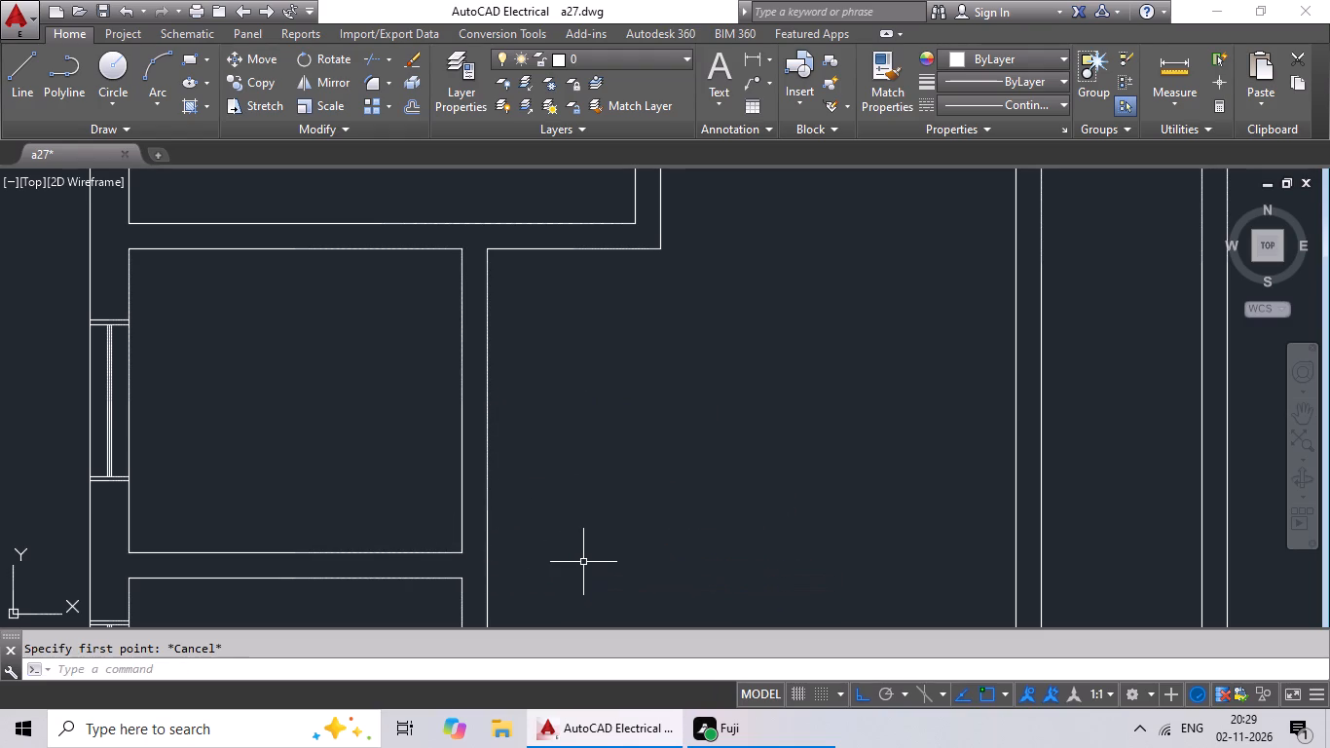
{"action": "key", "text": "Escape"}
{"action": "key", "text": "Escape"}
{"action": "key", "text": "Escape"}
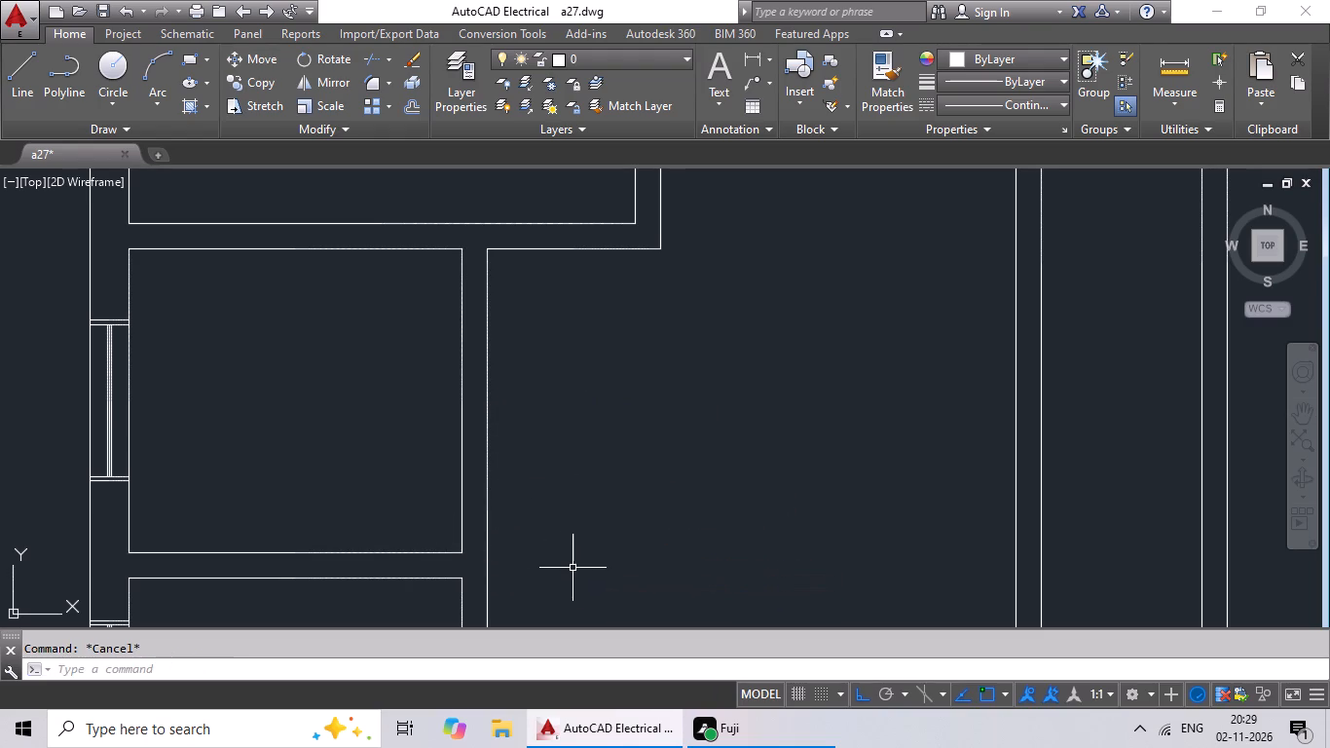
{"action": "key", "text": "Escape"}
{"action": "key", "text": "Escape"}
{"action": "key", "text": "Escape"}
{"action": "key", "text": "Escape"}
Draw two 6" horizontal jamb lines across the right wall of the small room below the left large room, near its lower and upper corners.
{"action": "left_click", "coordinate": [25, 99]}
{"action": "scroll", "coordinate": [500, 556], "scroll_direction": "up", "scroll_amount": 1}
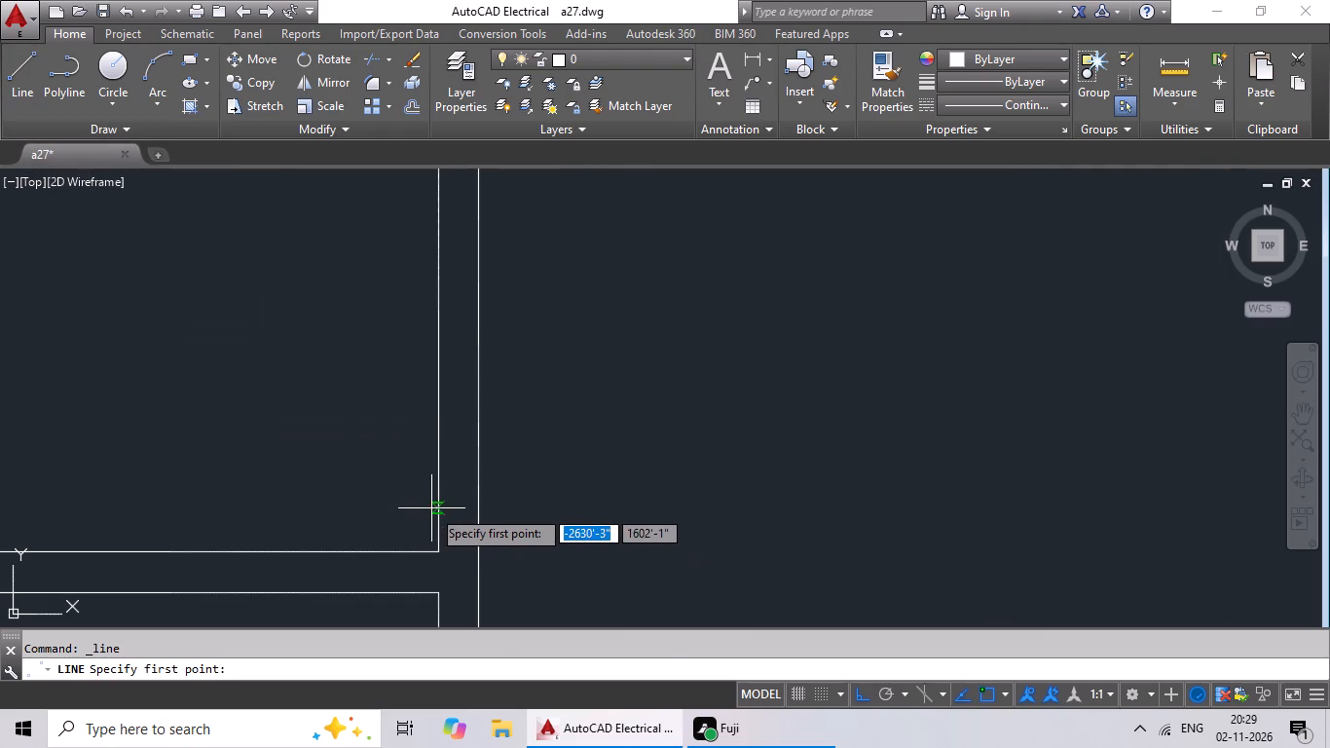
{"action": "left_click", "coordinate": [438, 520]}
{"action": "left_click", "coordinate": [475, 519]}
{"action": "key", "text": "Escape"}
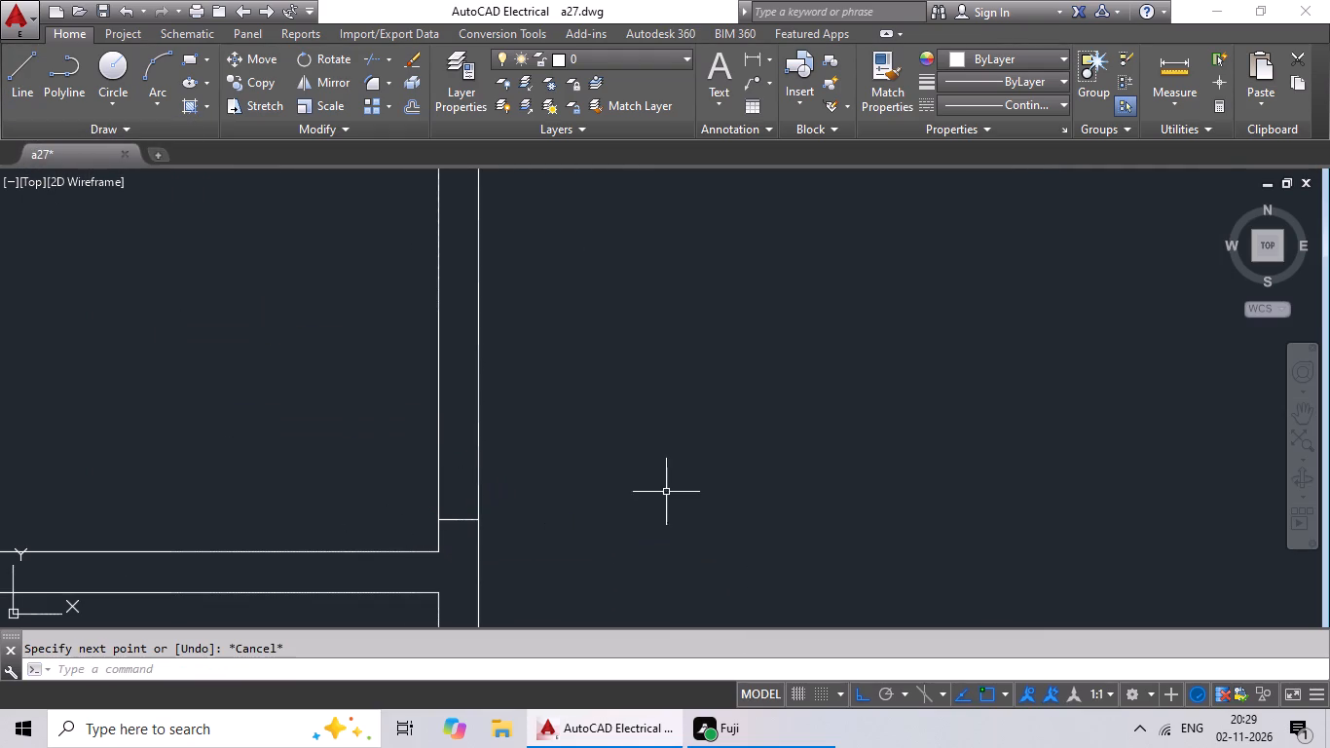
{"action": "left_click_drag", "start_coordinate": [15, 75], "coordinate": [20, 91]}
{"action": "scroll", "coordinate": [452, 428], "scroll_direction": "down", "scroll_amount": 2}
{"action": "middle_click_drag", "start_coordinate": [494, 408], "coordinate": [493, 416]}
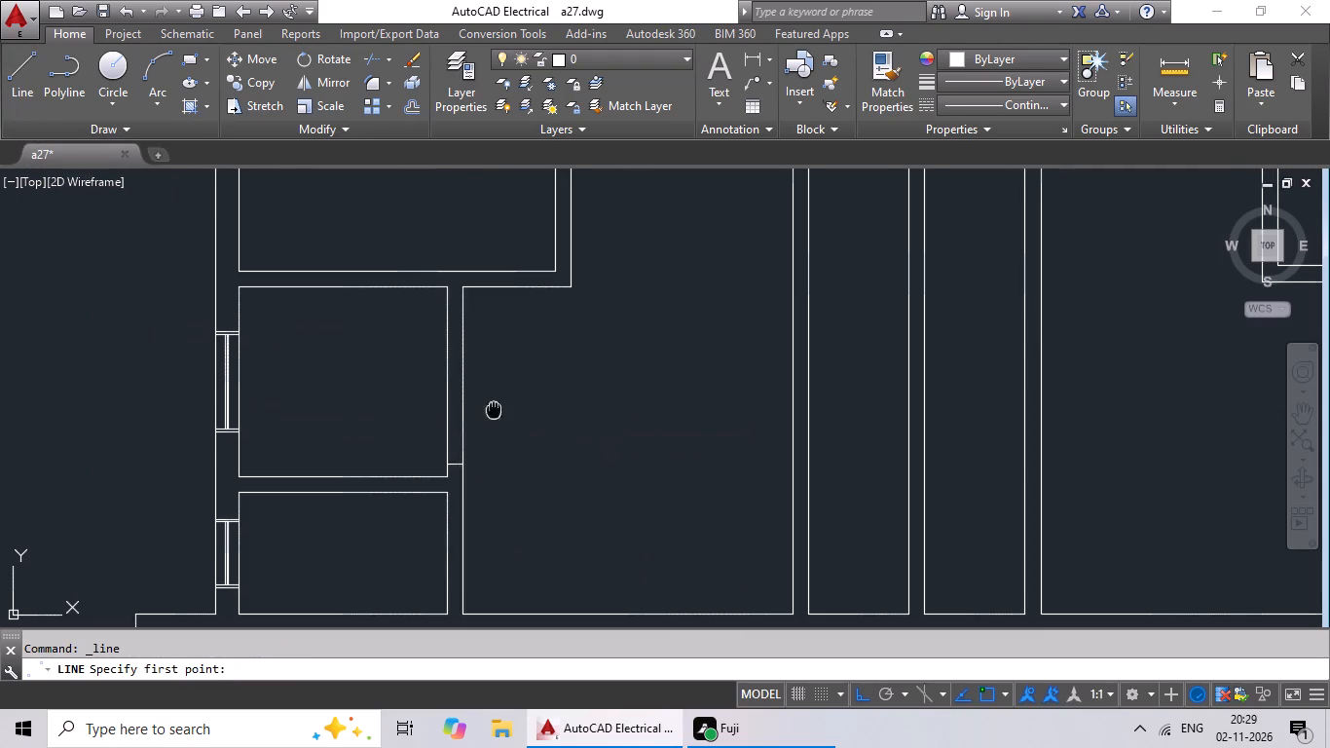
{"action": "middle_click_drag", "start_coordinate": [493, 416], "coordinate": [485, 434]}
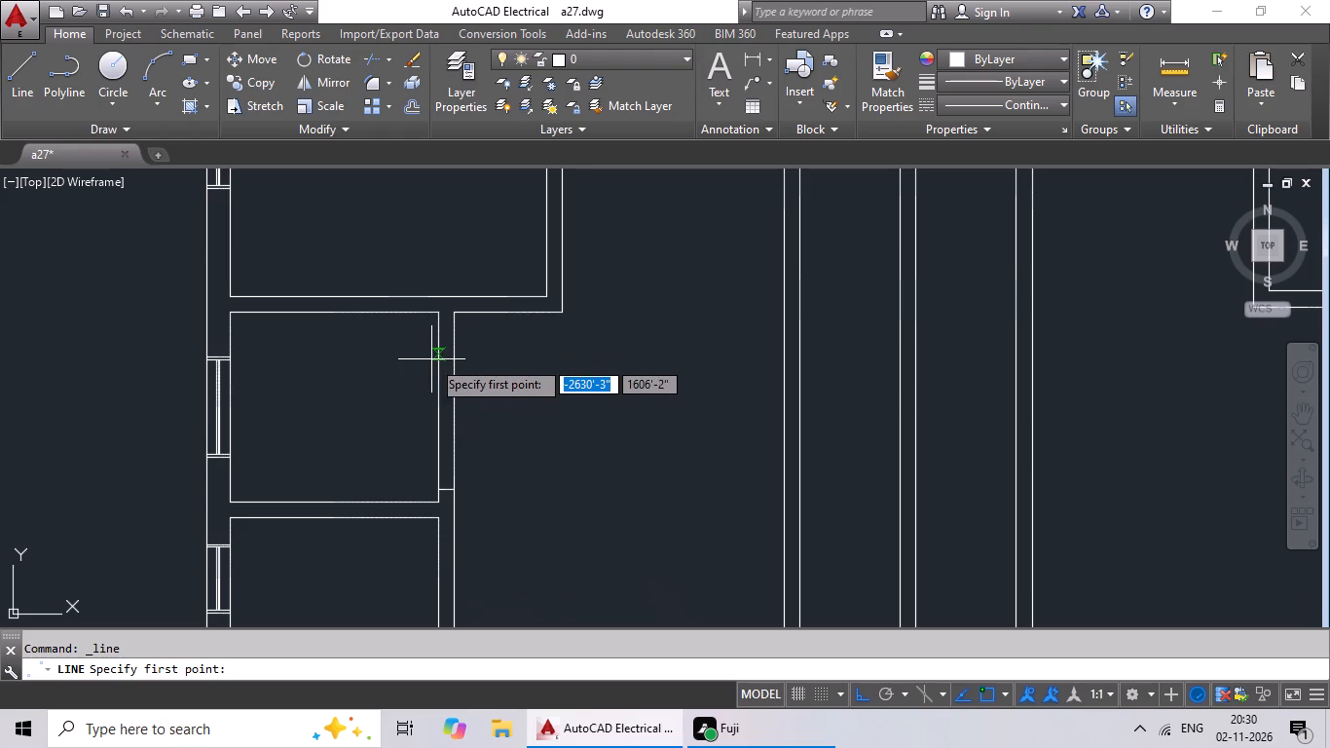
{"action": "left_click", "coordinate": [439, 365]}
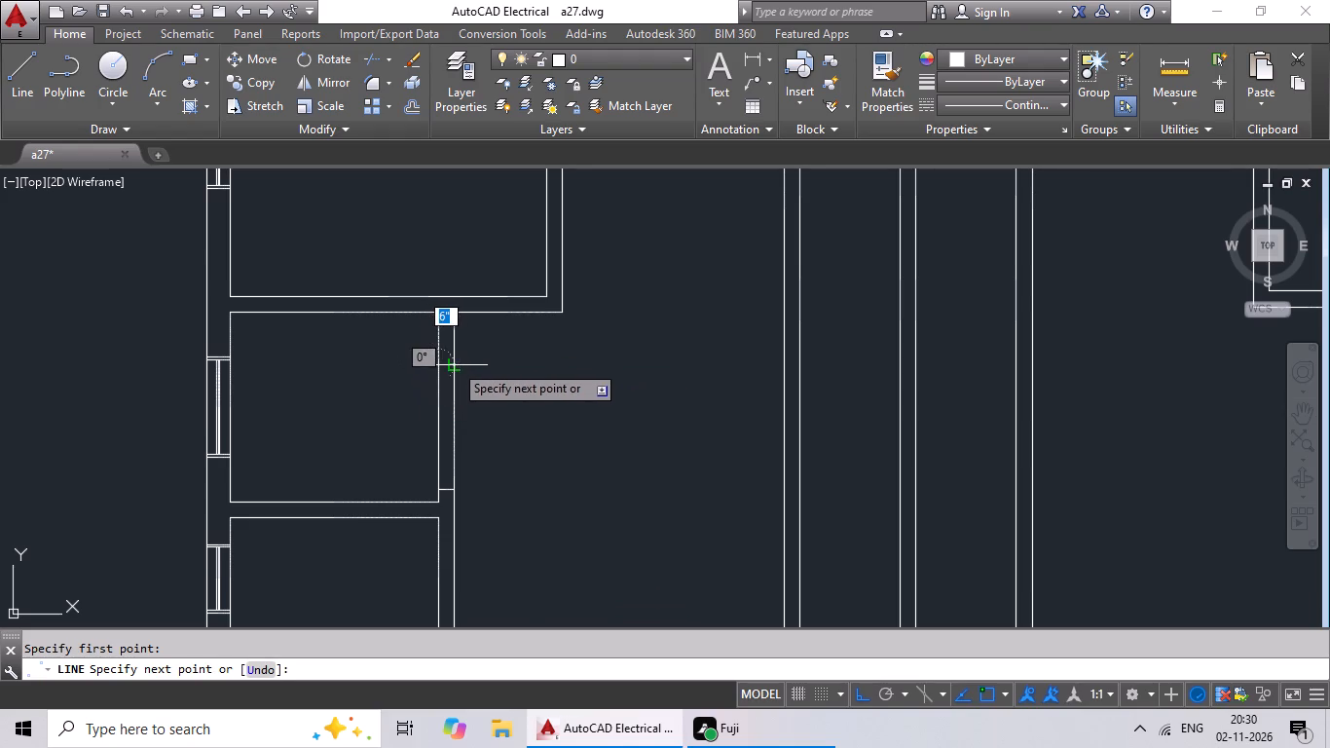
{"action": "left_click", "coordinate": [454, 363]}
{"action": "key", "text": "Escape"}
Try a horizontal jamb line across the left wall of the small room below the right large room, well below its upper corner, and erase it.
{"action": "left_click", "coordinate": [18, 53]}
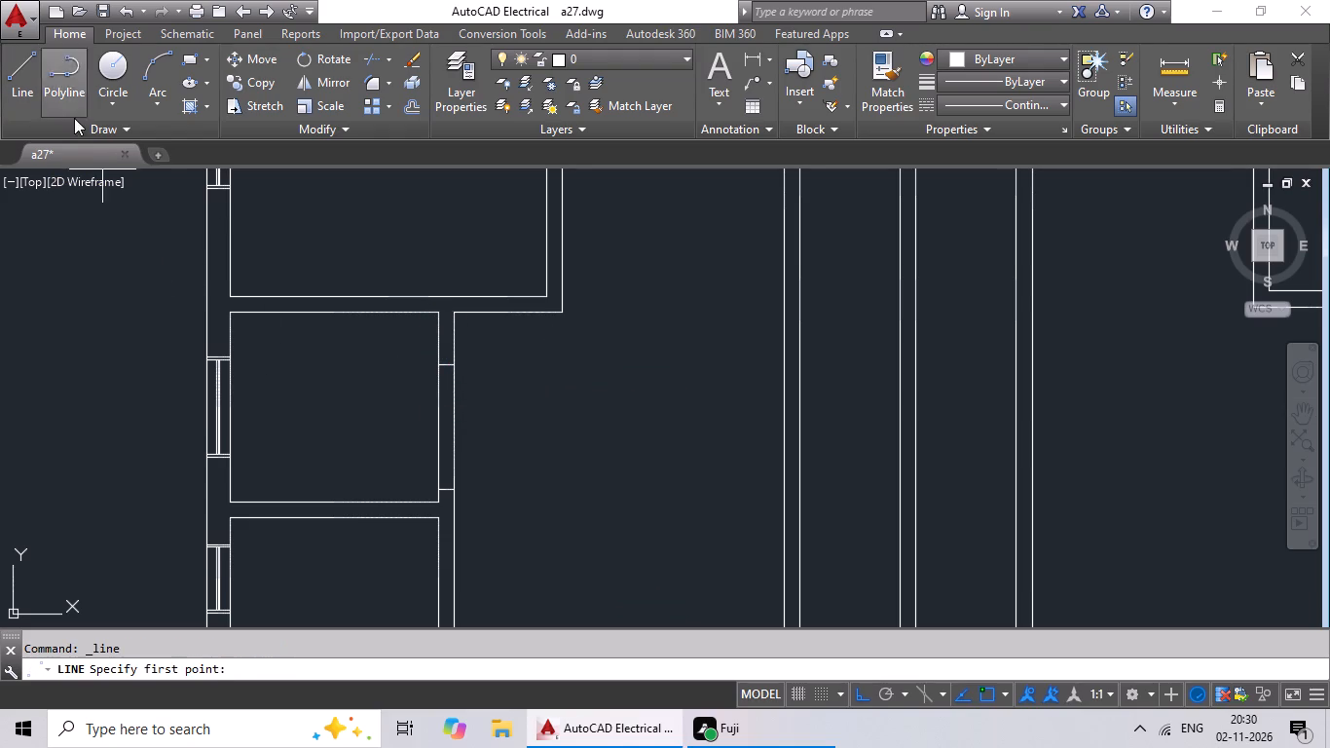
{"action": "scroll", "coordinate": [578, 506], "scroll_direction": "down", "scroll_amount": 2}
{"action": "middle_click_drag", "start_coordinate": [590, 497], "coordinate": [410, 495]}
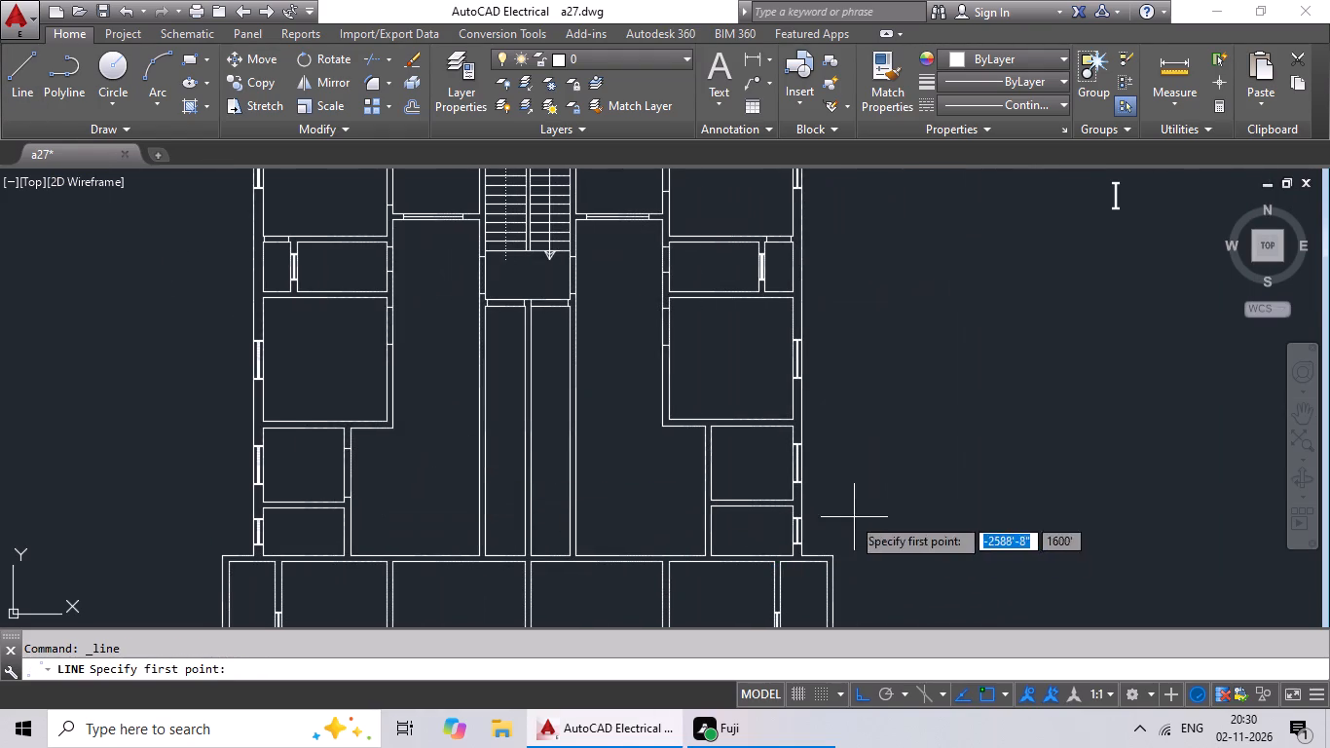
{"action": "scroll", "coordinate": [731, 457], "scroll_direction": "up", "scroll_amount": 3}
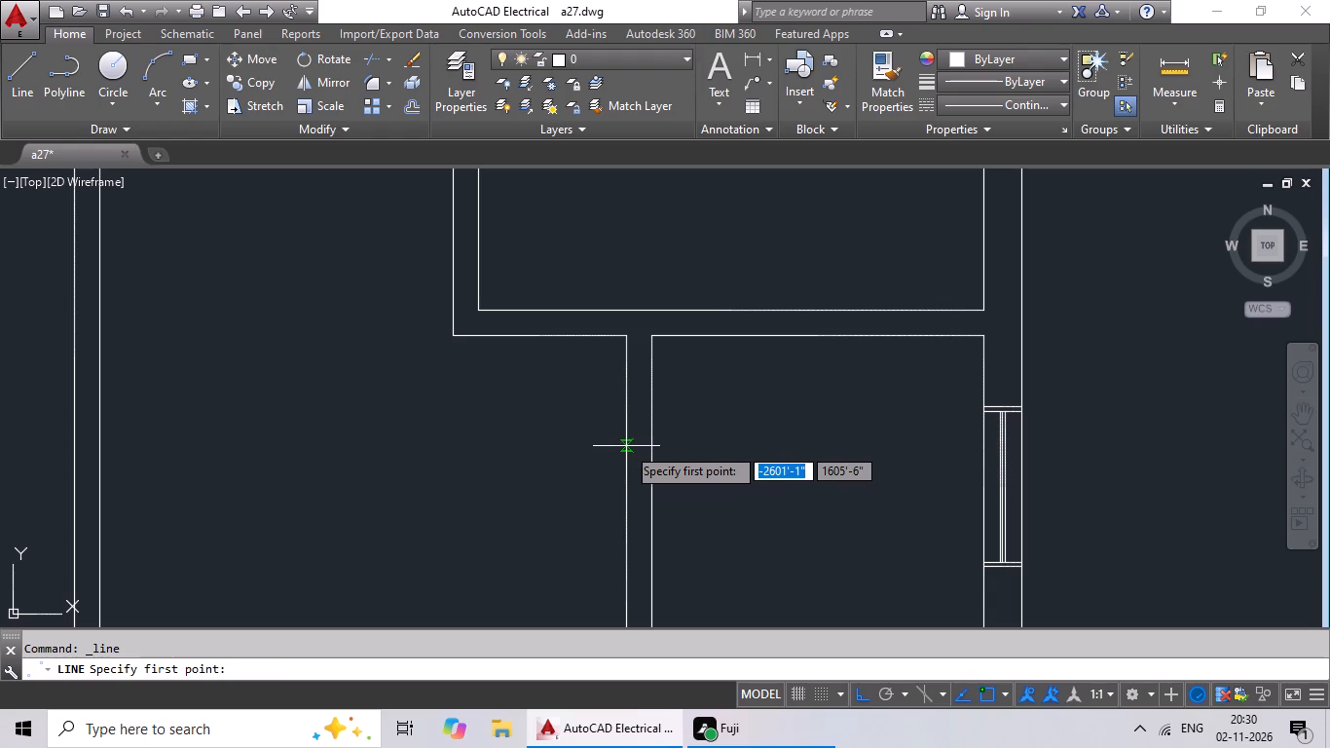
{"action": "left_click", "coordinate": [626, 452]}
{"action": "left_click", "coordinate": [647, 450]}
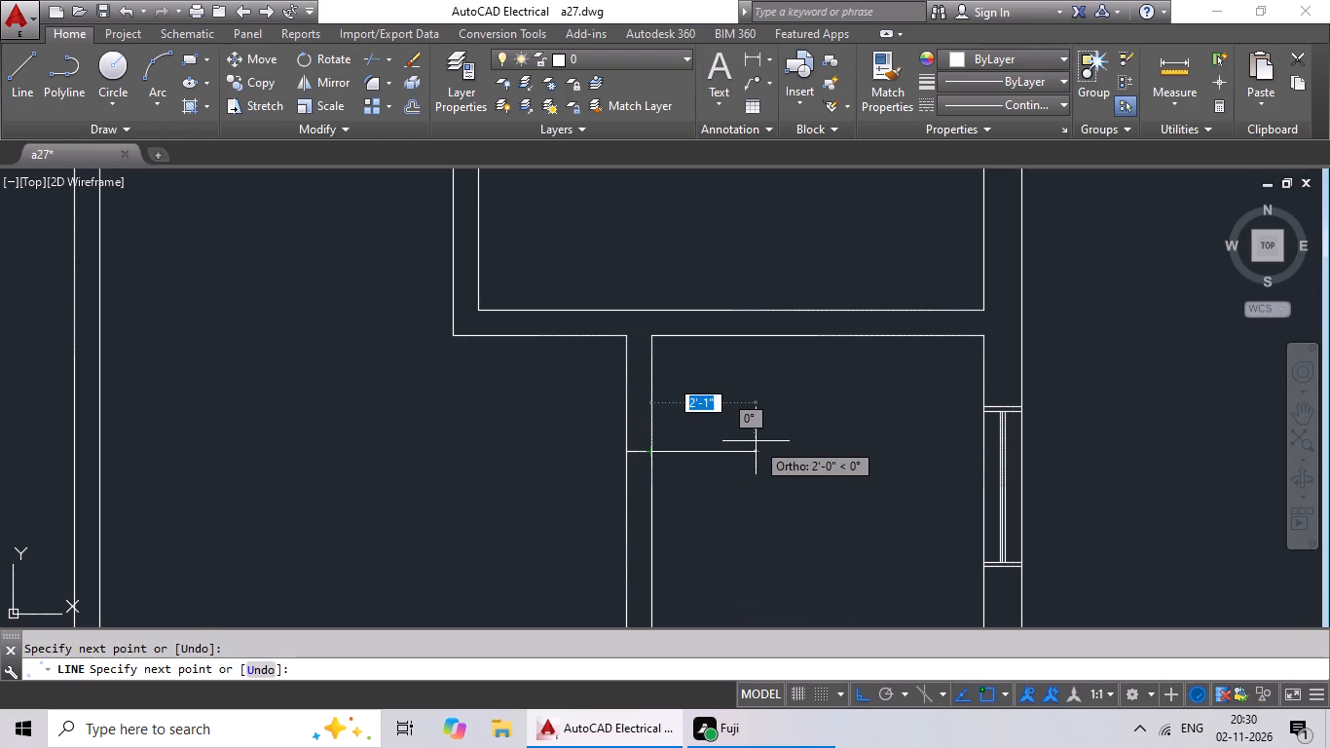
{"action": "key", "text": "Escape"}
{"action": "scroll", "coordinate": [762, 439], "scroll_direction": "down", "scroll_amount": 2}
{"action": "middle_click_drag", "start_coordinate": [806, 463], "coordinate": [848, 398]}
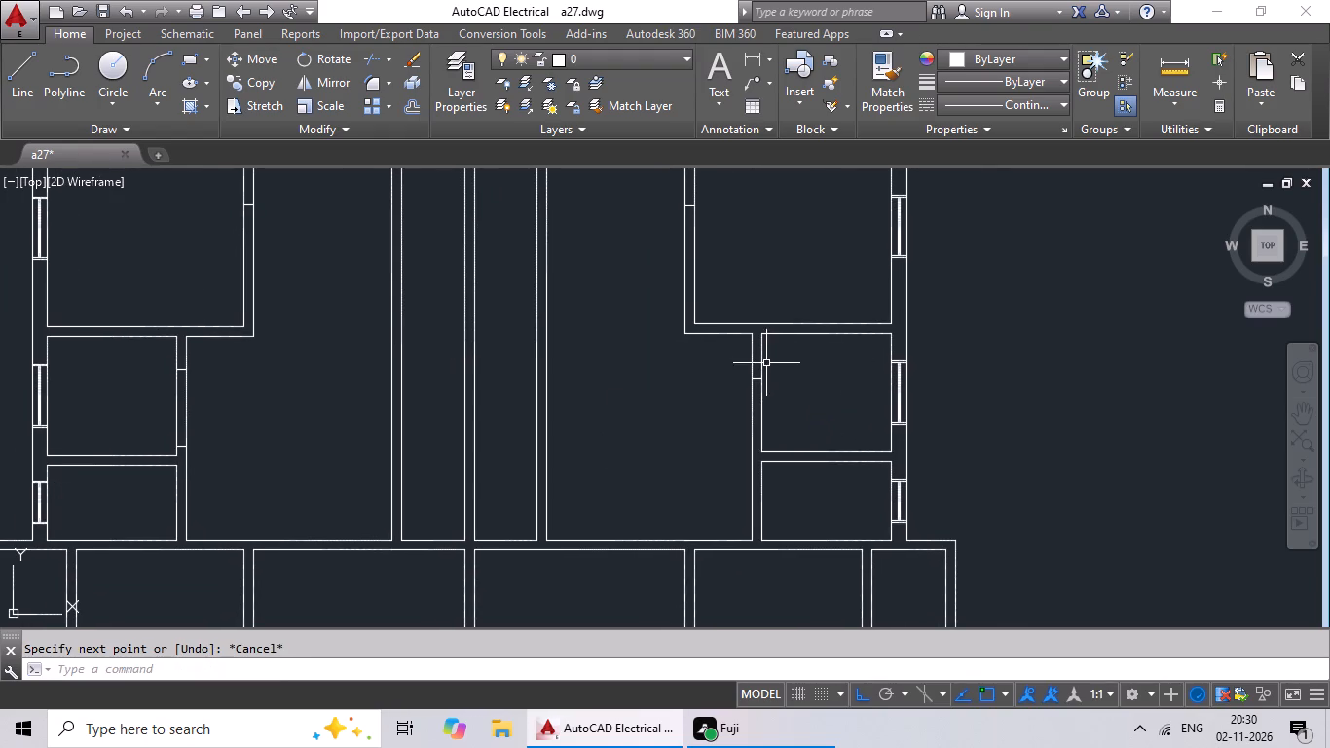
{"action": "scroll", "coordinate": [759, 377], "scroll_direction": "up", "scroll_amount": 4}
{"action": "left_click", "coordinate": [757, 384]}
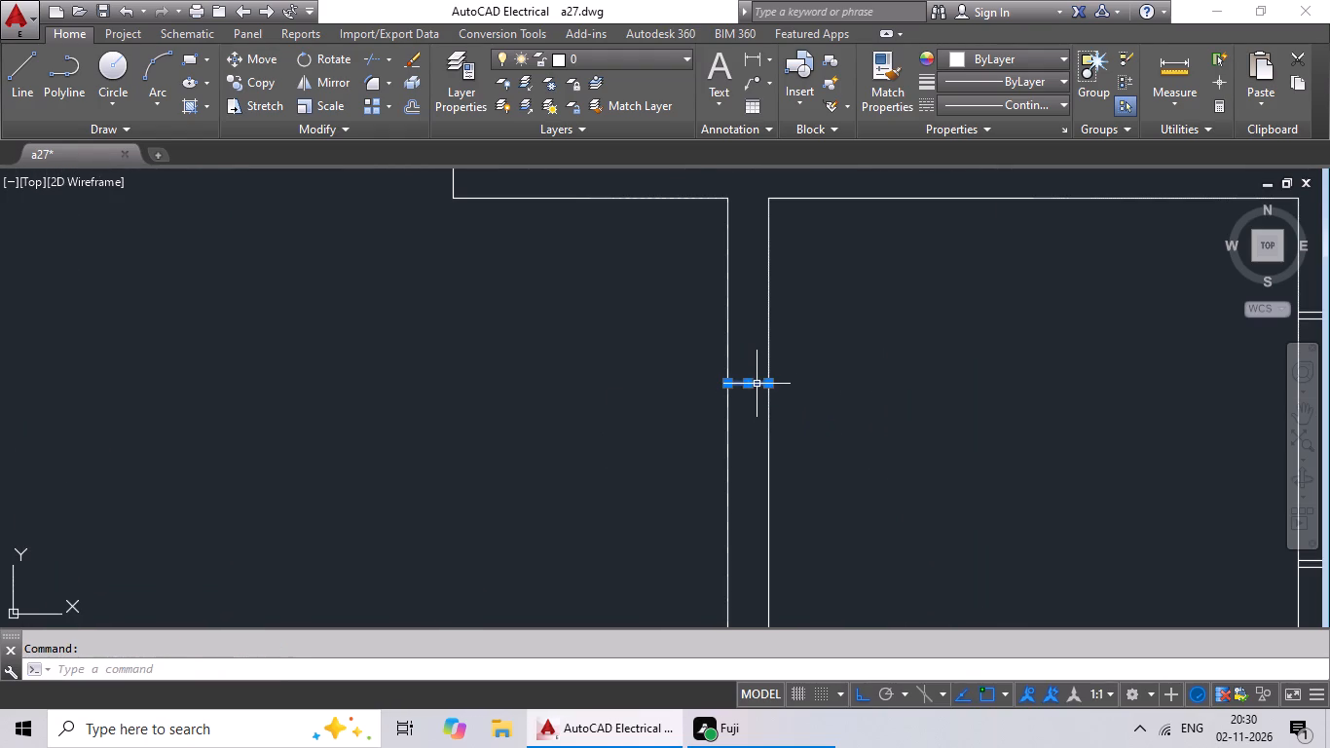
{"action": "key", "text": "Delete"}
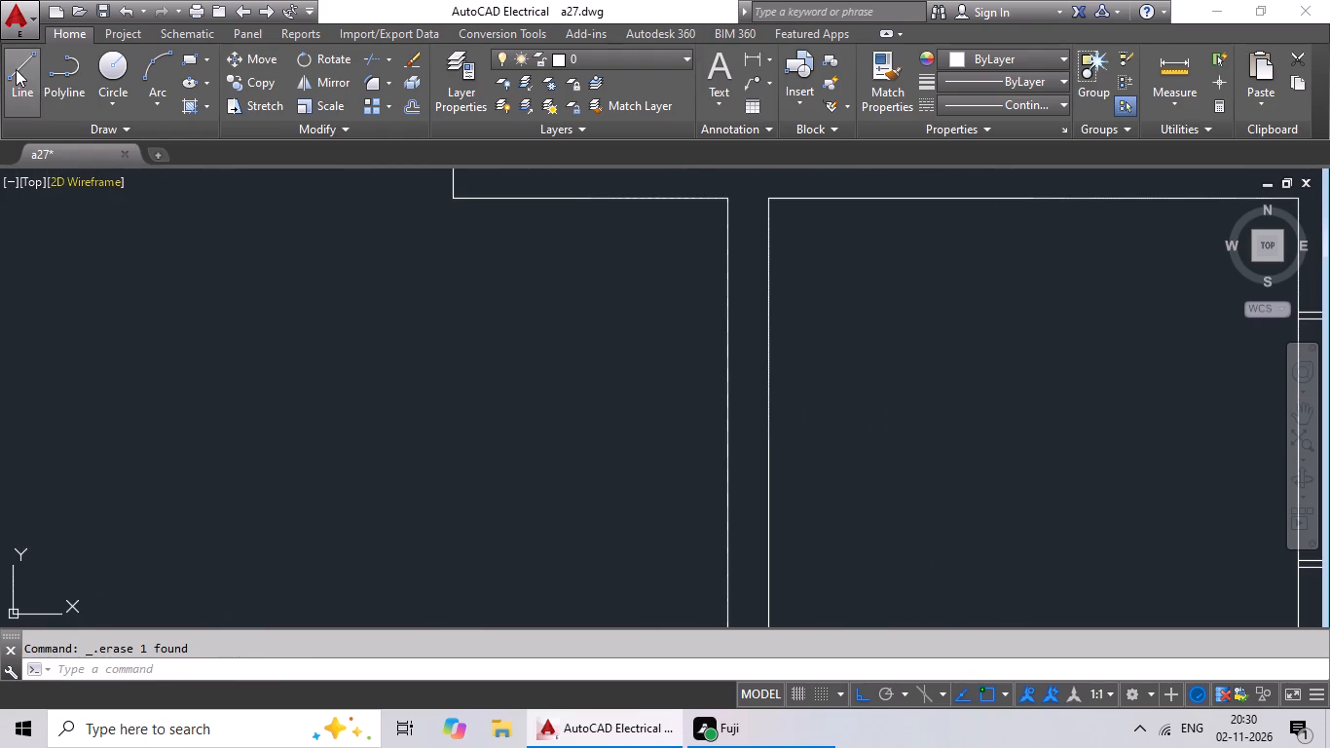
Draw a 6" horizontal jamb line across the left wall of the small room below the right large room, closer to its upper corner.
{"action": "left_click", "coordinate": [16, 69]}
{"action": "left_click", "coordinate": [727, 310]}
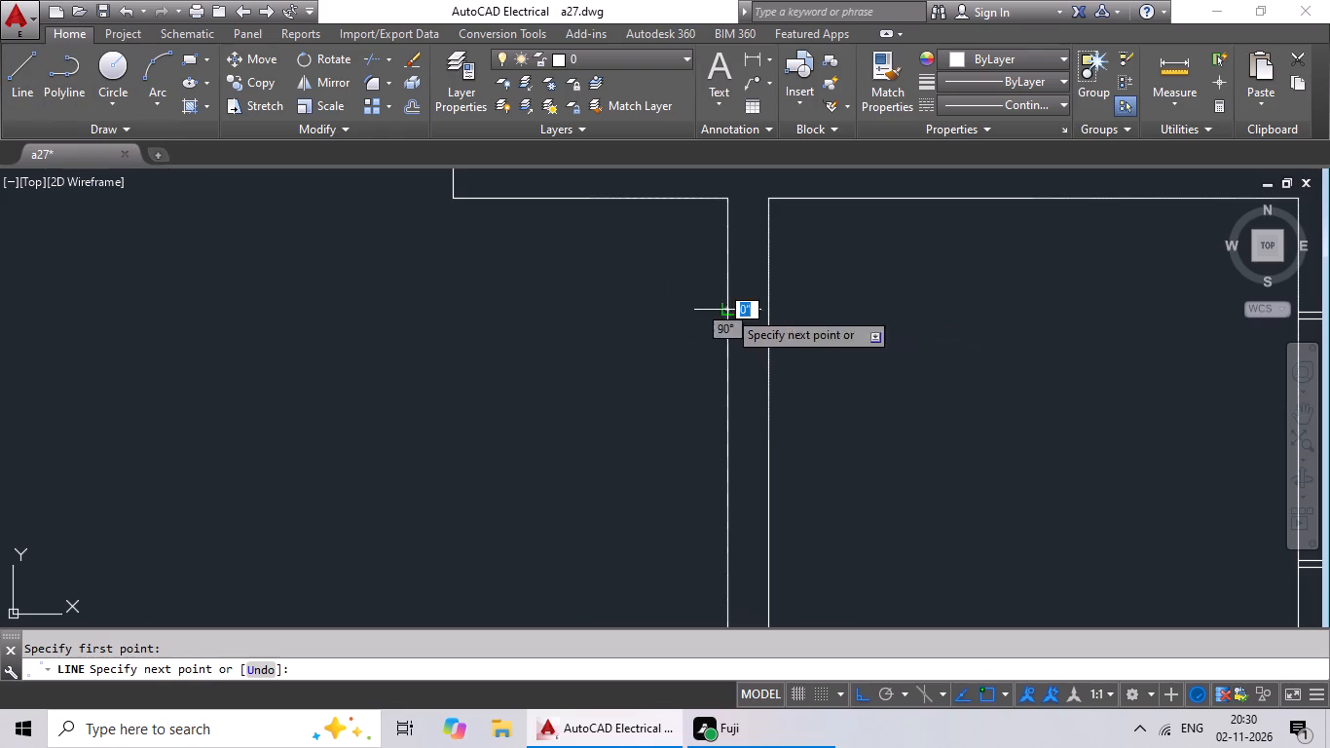
{"action": "left_click", "coordinate": [773, 307]}
{"action": "scroll", "coordinate": [912, 277], "scroll_direction": "down", "scroll_amount": 1}
{"action": "key", "text": "Escape"}
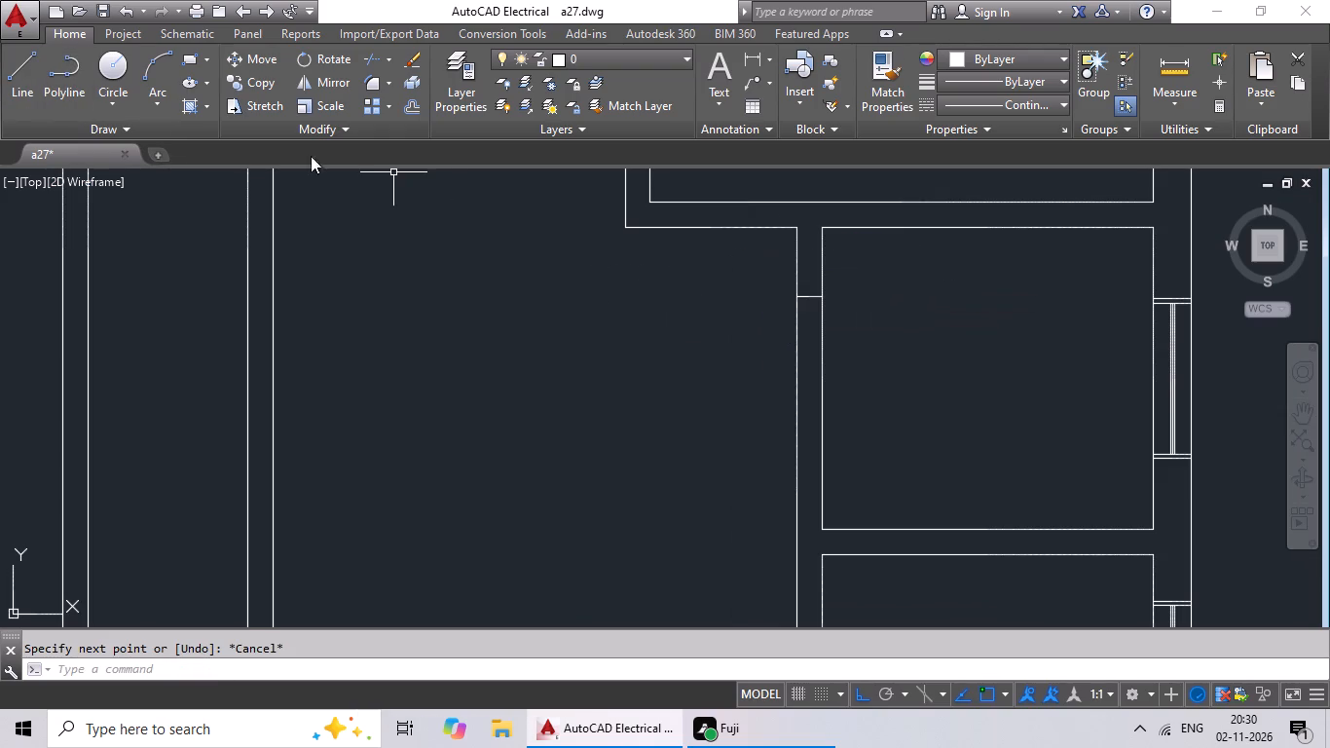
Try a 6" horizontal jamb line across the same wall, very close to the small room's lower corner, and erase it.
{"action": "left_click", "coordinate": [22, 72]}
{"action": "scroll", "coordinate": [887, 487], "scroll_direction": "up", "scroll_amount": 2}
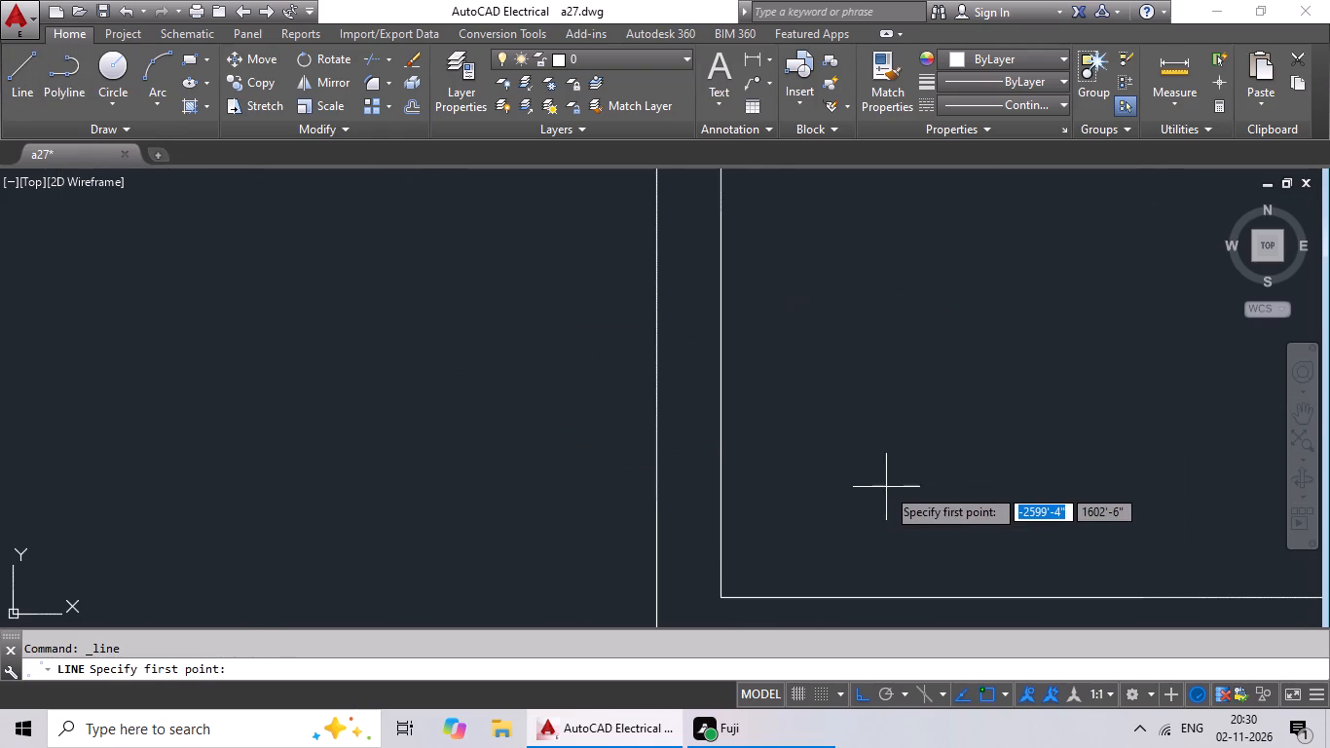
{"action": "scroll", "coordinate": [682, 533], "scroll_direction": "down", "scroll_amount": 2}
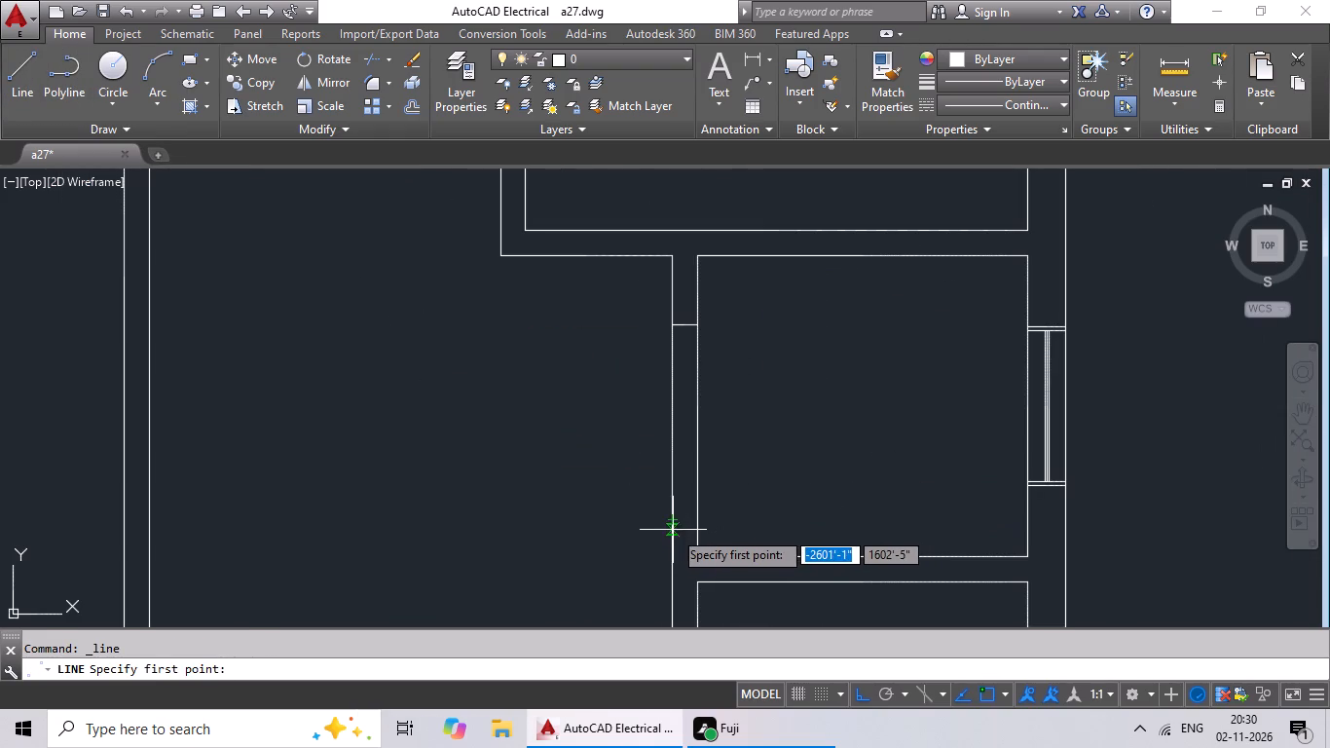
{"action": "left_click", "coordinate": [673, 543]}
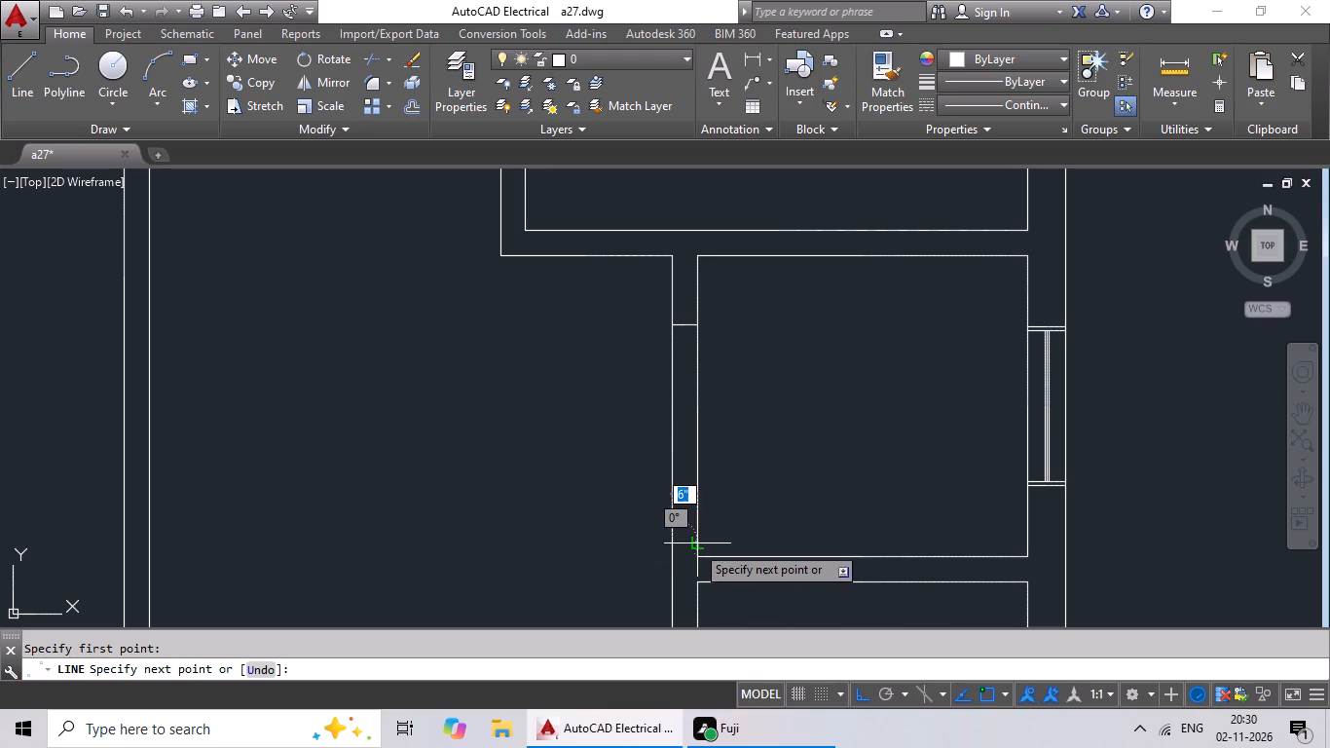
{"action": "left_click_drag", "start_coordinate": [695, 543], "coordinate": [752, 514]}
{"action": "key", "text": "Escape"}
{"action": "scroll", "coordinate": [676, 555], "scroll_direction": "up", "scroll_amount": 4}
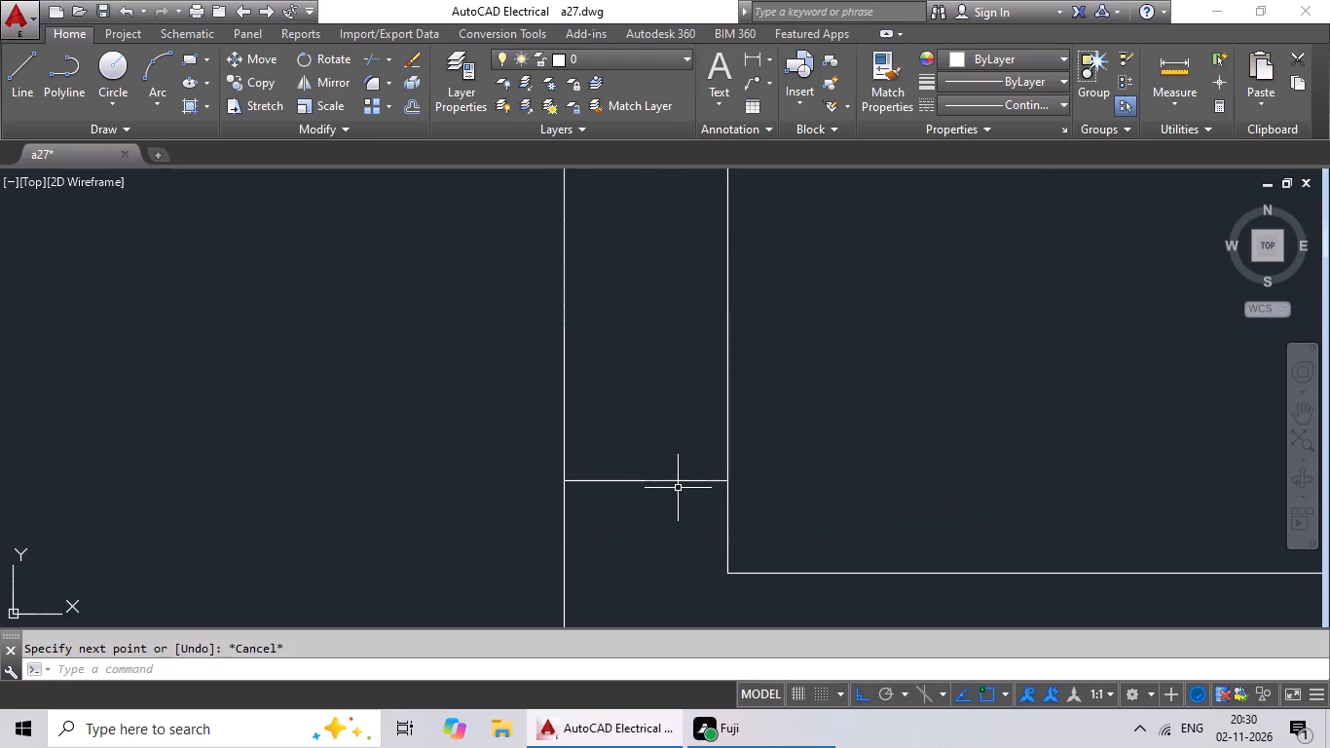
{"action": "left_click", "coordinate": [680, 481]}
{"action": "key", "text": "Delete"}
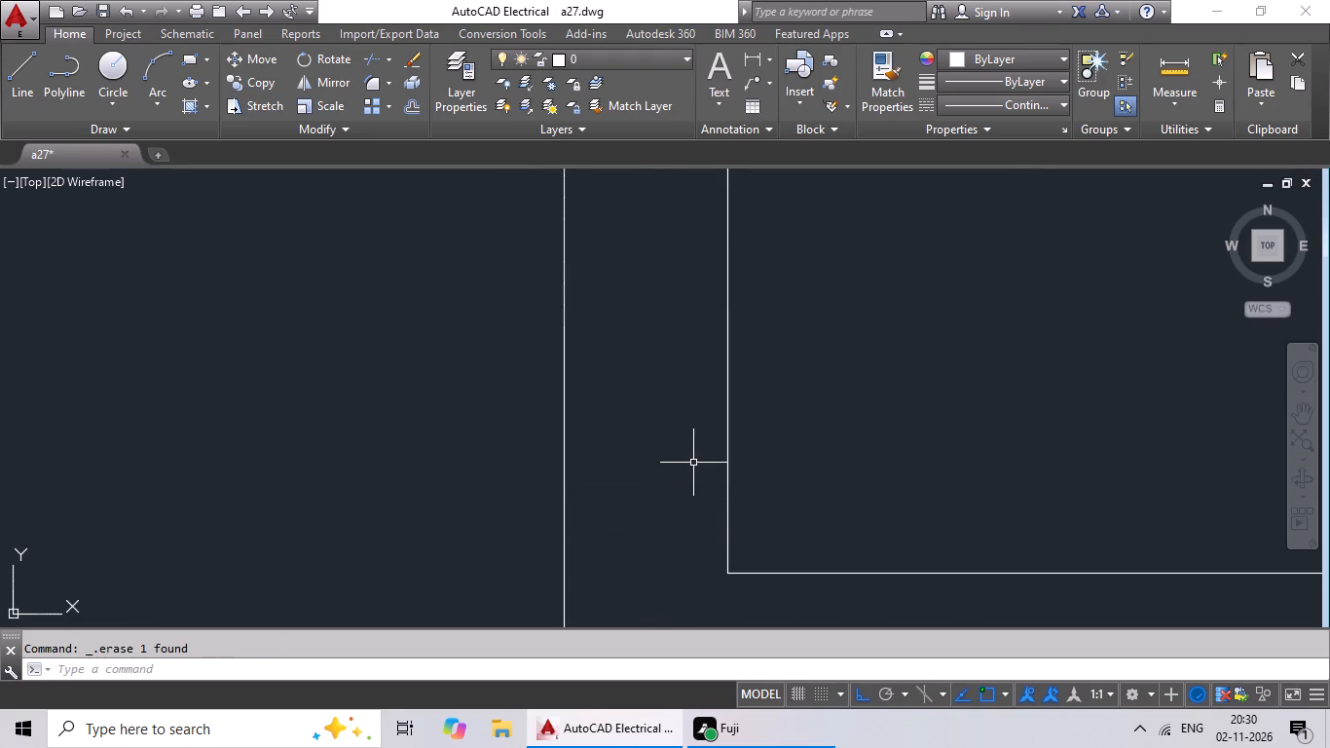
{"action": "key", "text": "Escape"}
Draw a 6" horizontal jamb line across the left wall of the right-hand small room, slightly above its lower corner.
{"action": "left_click", "coordinate": [11, 73]}
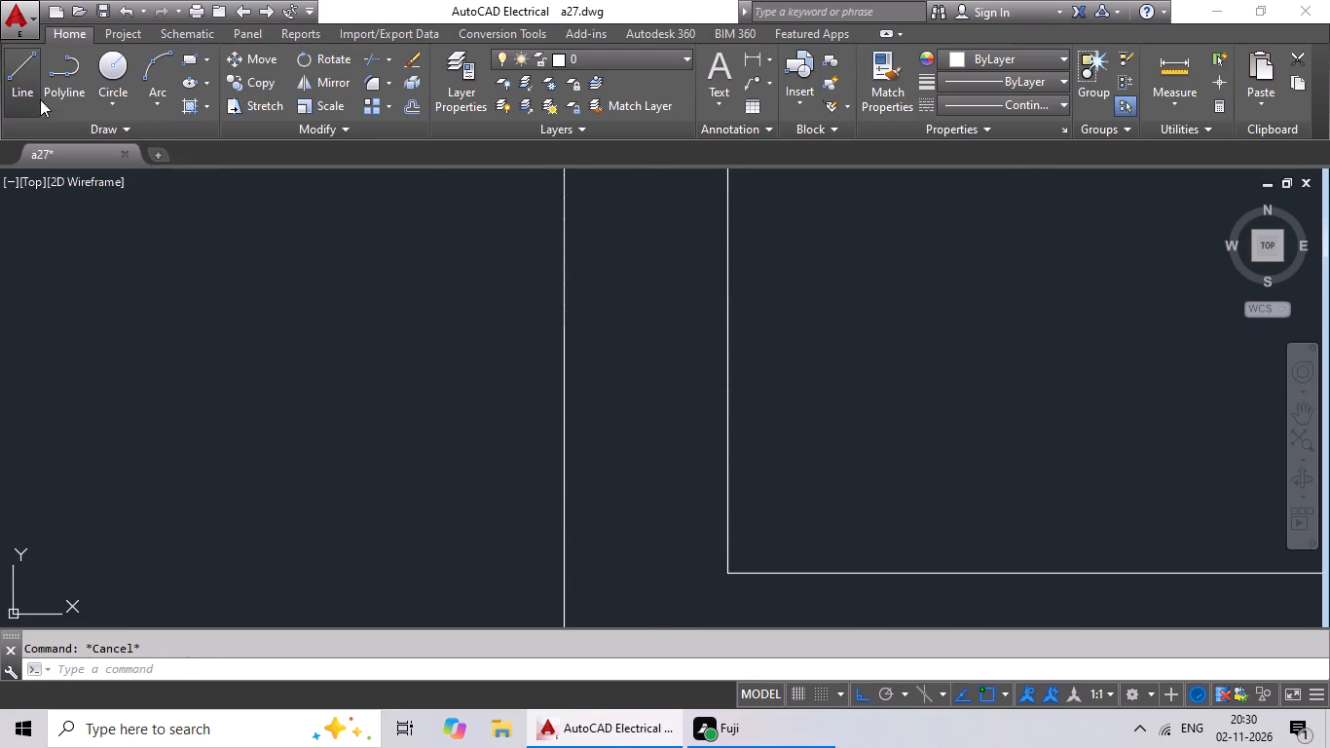
{"action": "scroll", "coordinate": [587, 393], "scroll_direction": "down", "scroll_amount": 4}
{"action": "scroll", "coordinate": [607, 422], "scroll_direction": "up", "scroll_amount": 1}
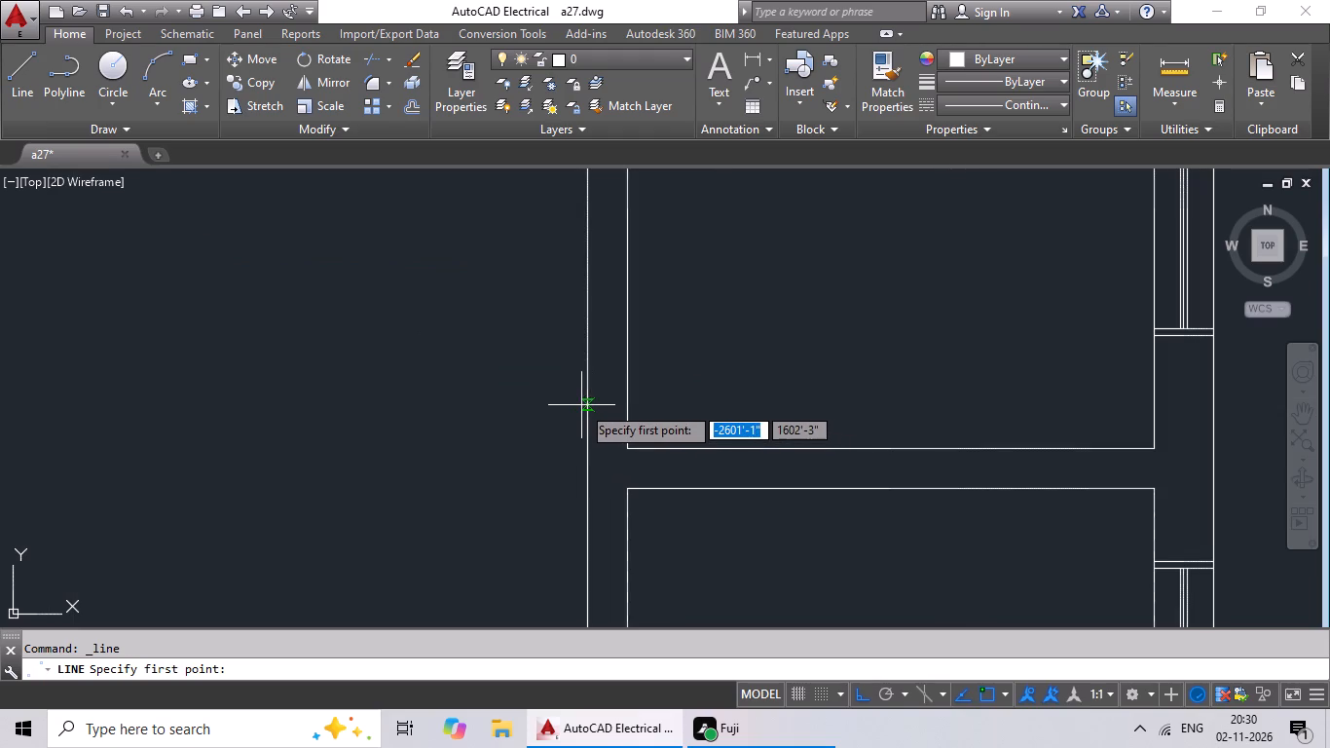
{"action": "left_click", "coordinate": [589, 401]}
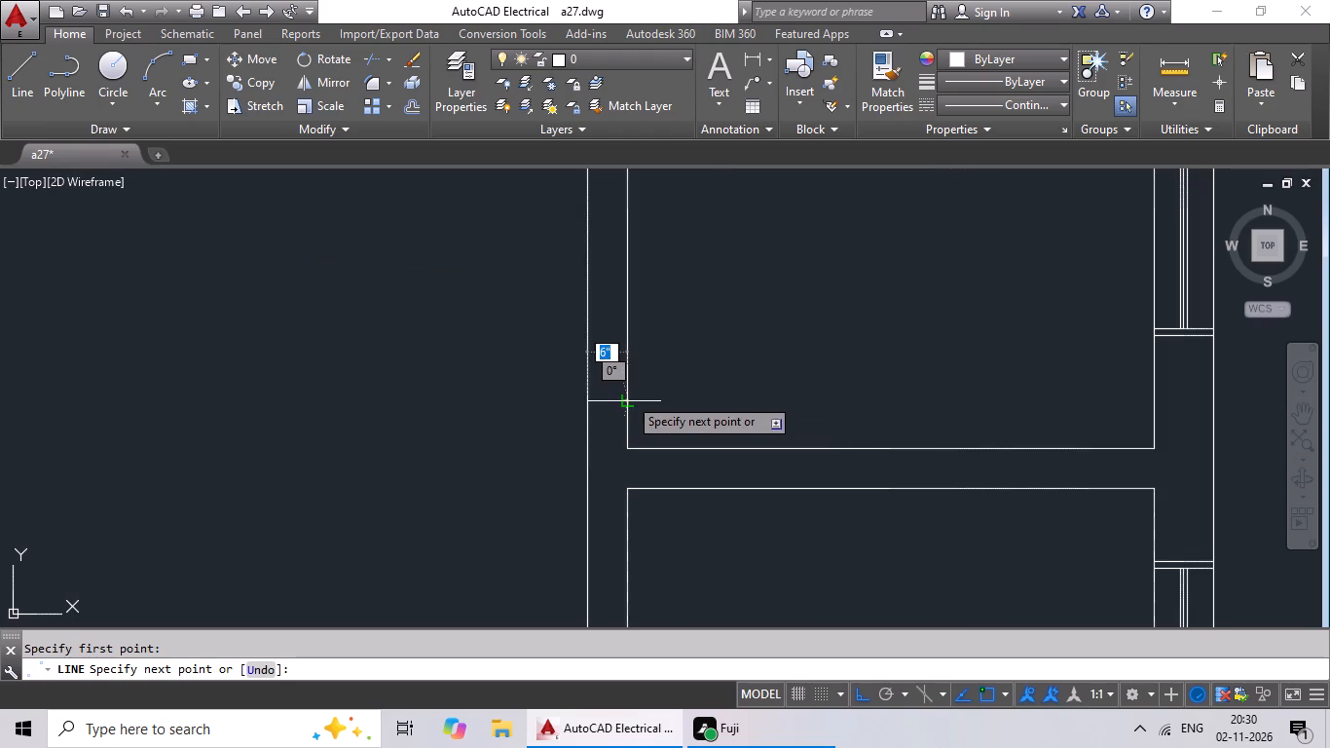
{"action": "left_click", "coordinate": [628, 396]}
{"action": "key", "text": "Escape"}
{"action": "scroll", "coordinate": [742, 385], "scroll_direction": "down", "scroll_amount": 3}
{"action": "middle_click", "coordinate": [786, 376]}
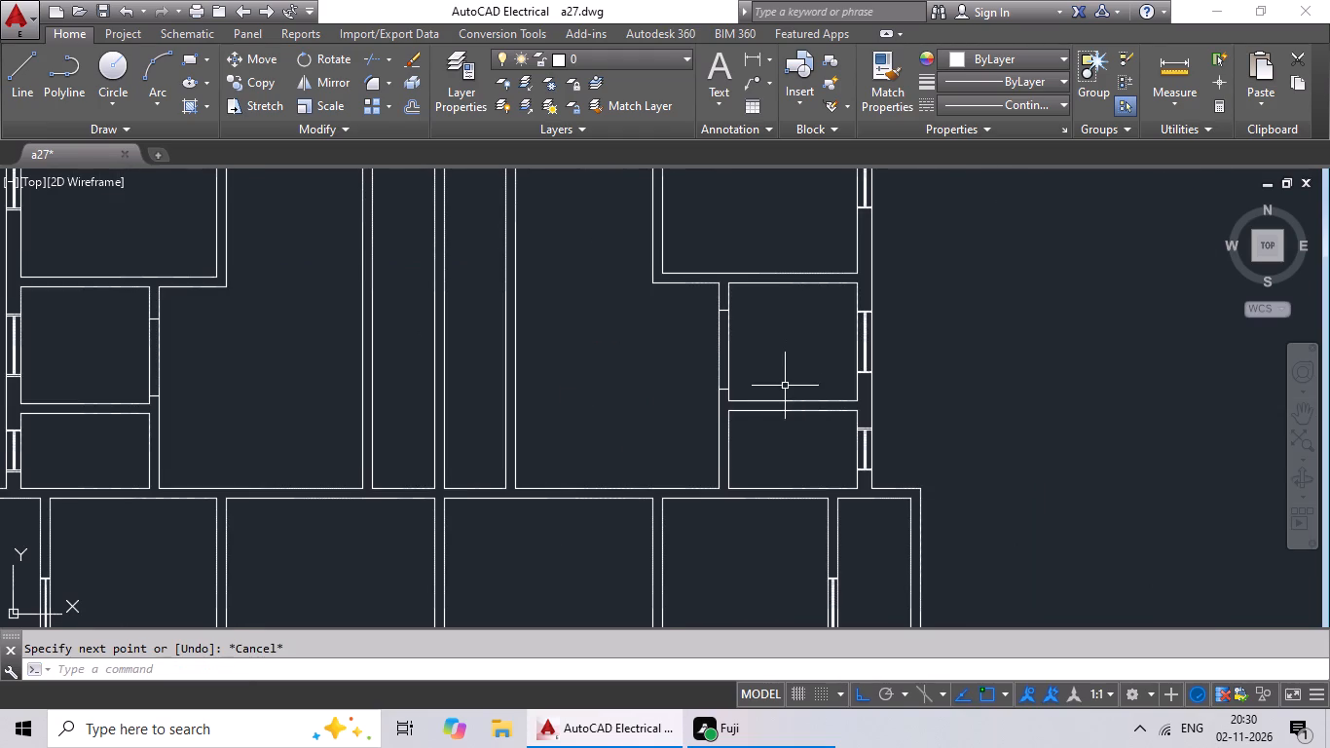
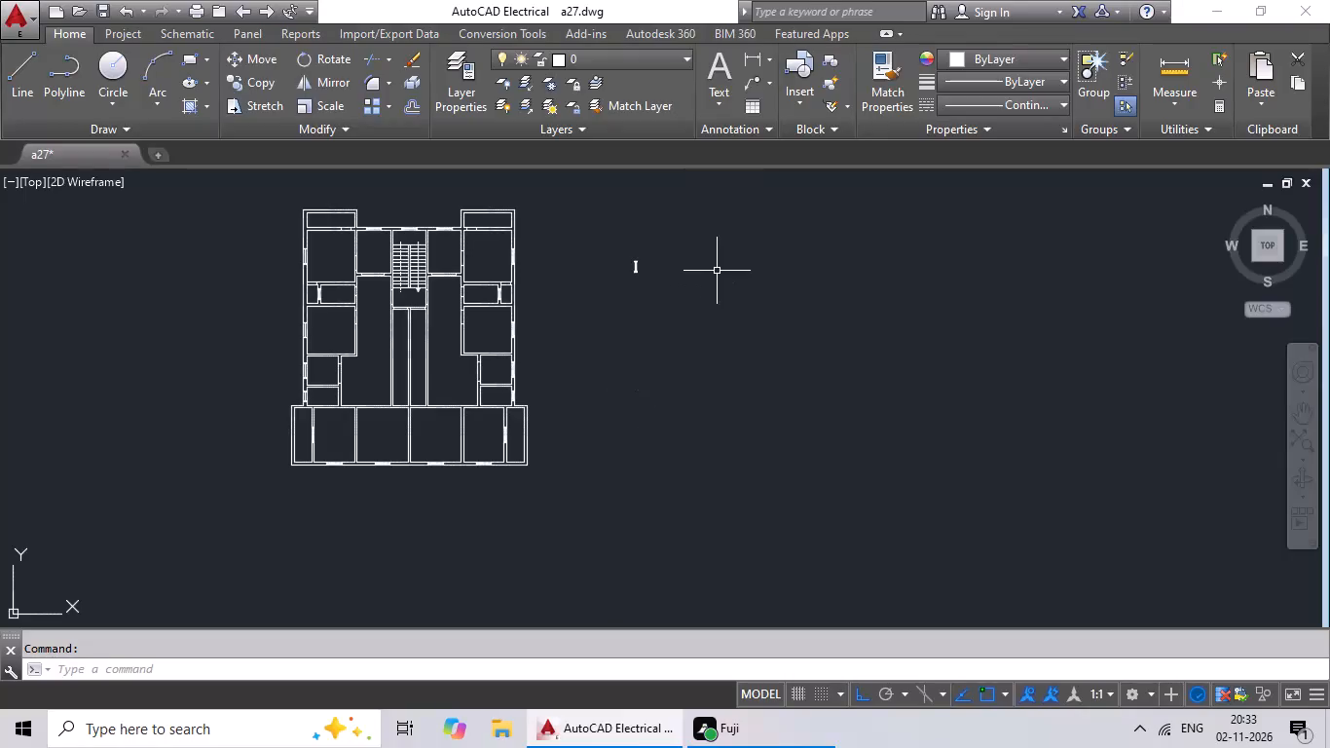
Erase the small leftover window symbol lying outside the floor plan, east of the building.
{"action": "left_click_drag", "start_coordinate": [717, 263], "coordinate": [691, 249]}
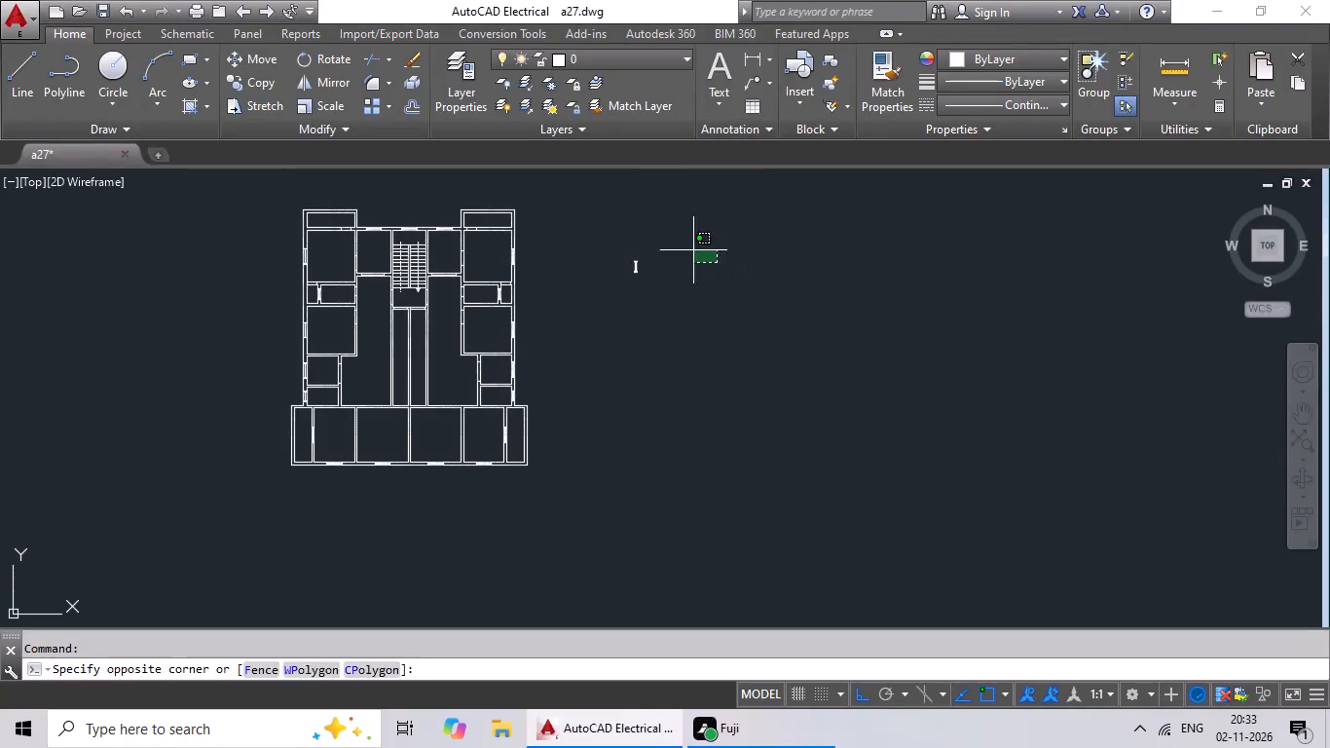
{"action": "left_click_drag", "start_coordinate": [691, 249], "coordinate": [652, 308]}
{"action": "key", "text": "Delete"}
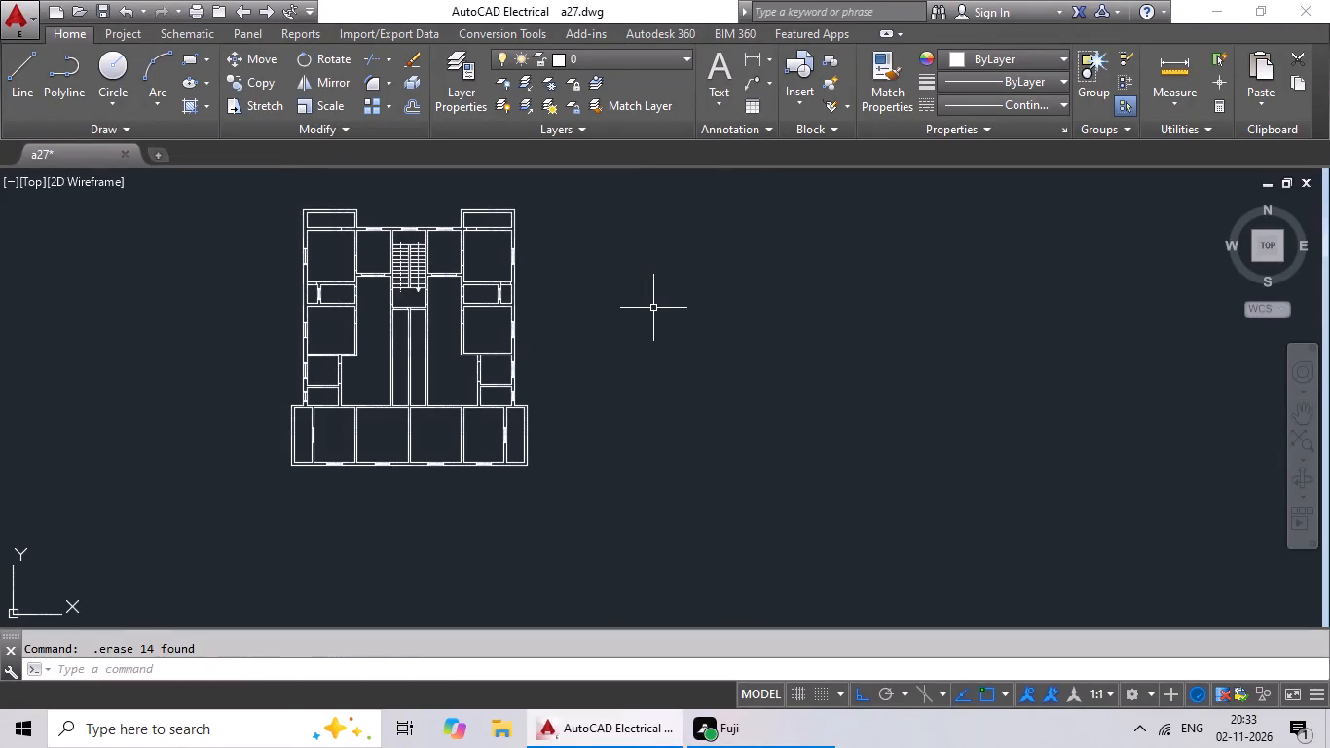
Draw a horizontal jamb line across the right wall of the lowest small room on the left side, slightly below its upper corner.
{"action": "scroll", "coordinate": [391, 343], "scroll_direction": "up", "scroll_amount": 2}
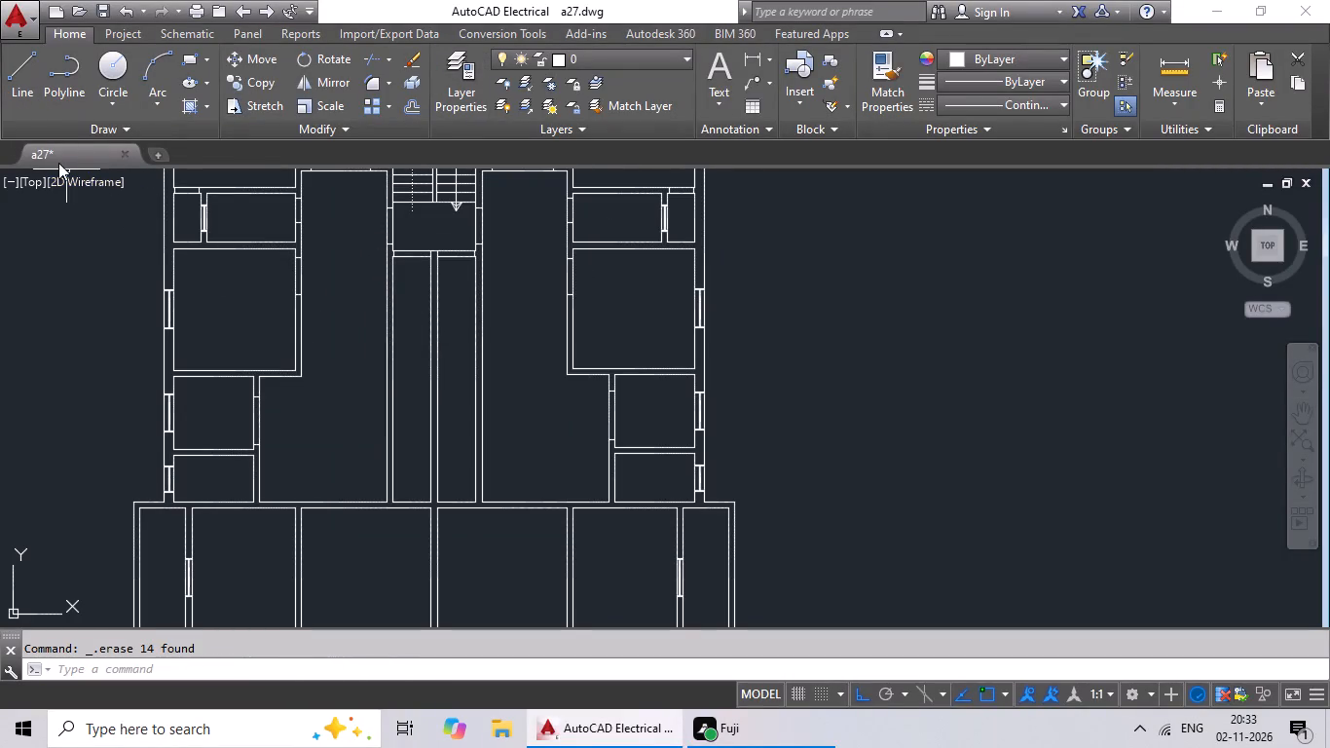
{"action": "left_click_drag", "start_coordinate": [12, 66], "coordinate": [22, 77]}
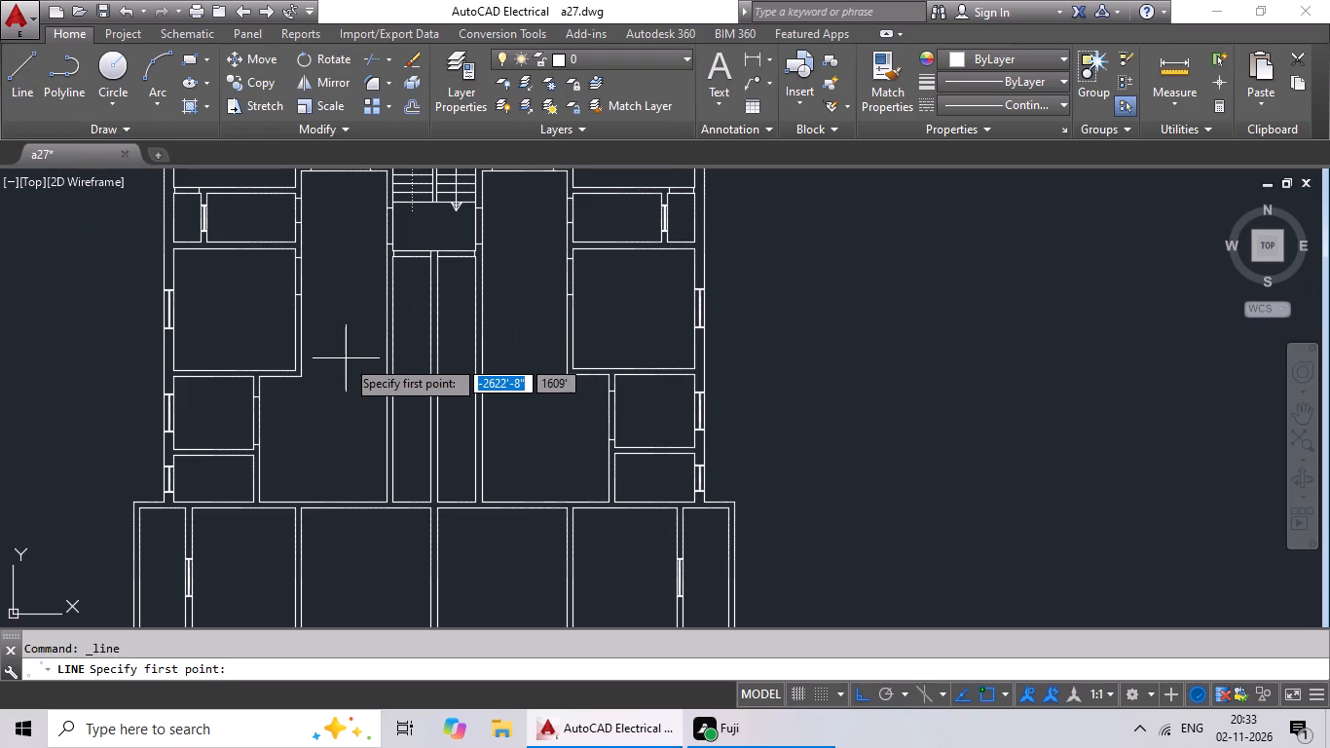
{"action": "middle_click_drag", "start_coordinate": [356, 389], "coordinate": [393, 327]}
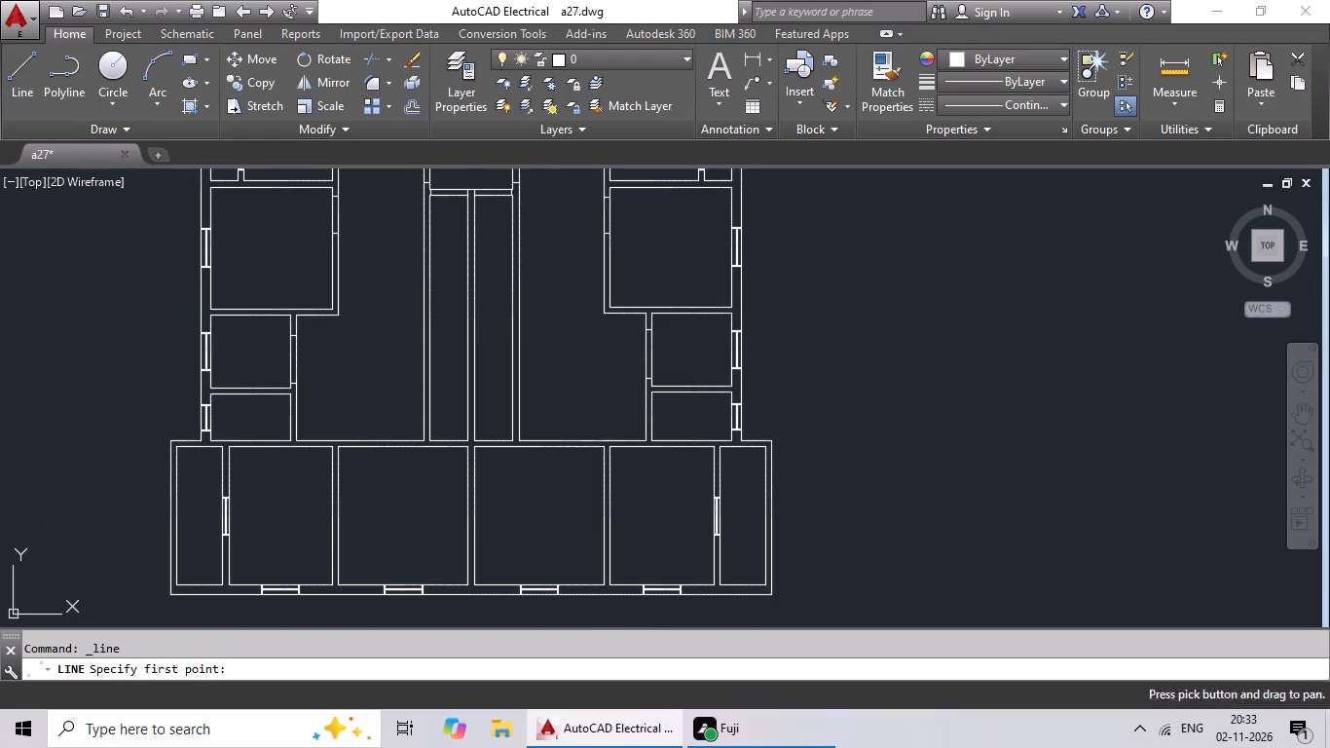
{"action": "middle_click_drag", "start_coordinate": [355, 321], "coordinate": [419, 248]}
{"action": "scroll", "coordinate": [351, 325], "scroll_direction": "up", "scroll_amount": 4}
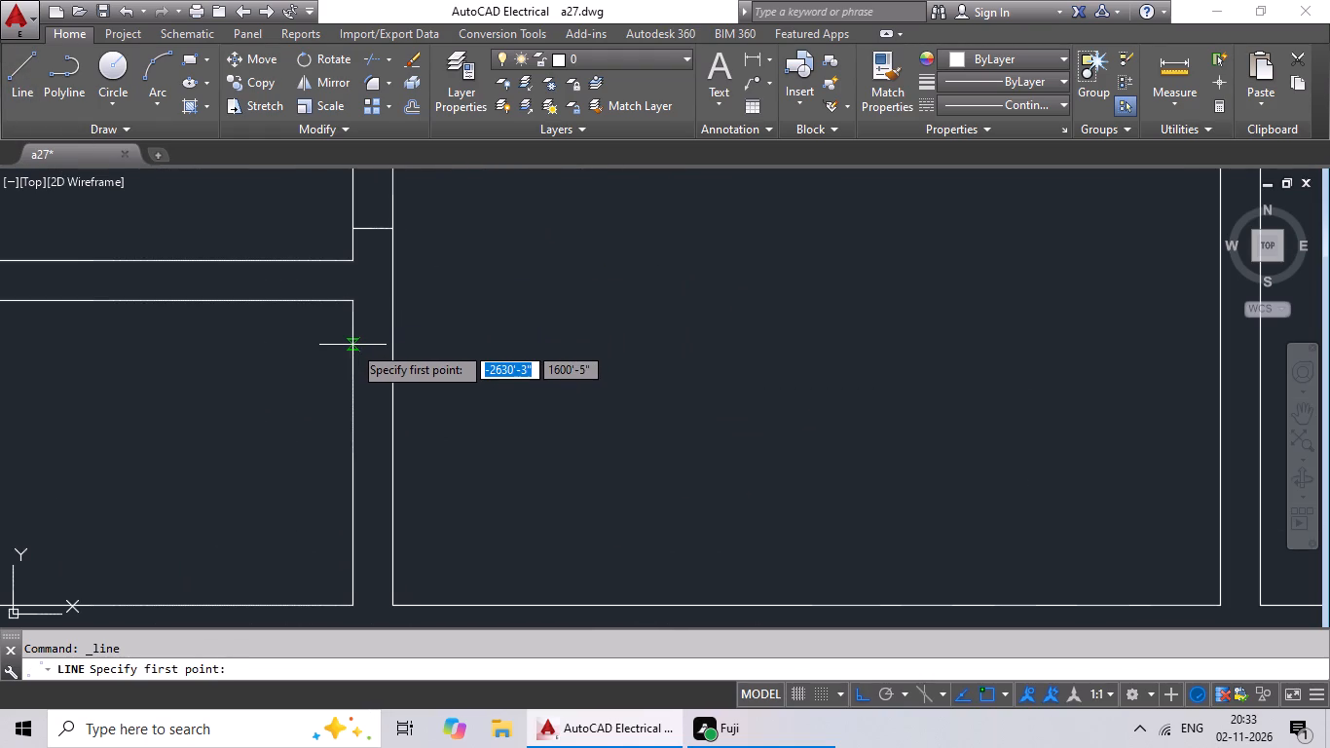
{"action": "left_click", "coordinate": [352, 339]}
{"action": "left_click", "coordinate": [389, 337]}
{"action": "key", "text": "Escape"}
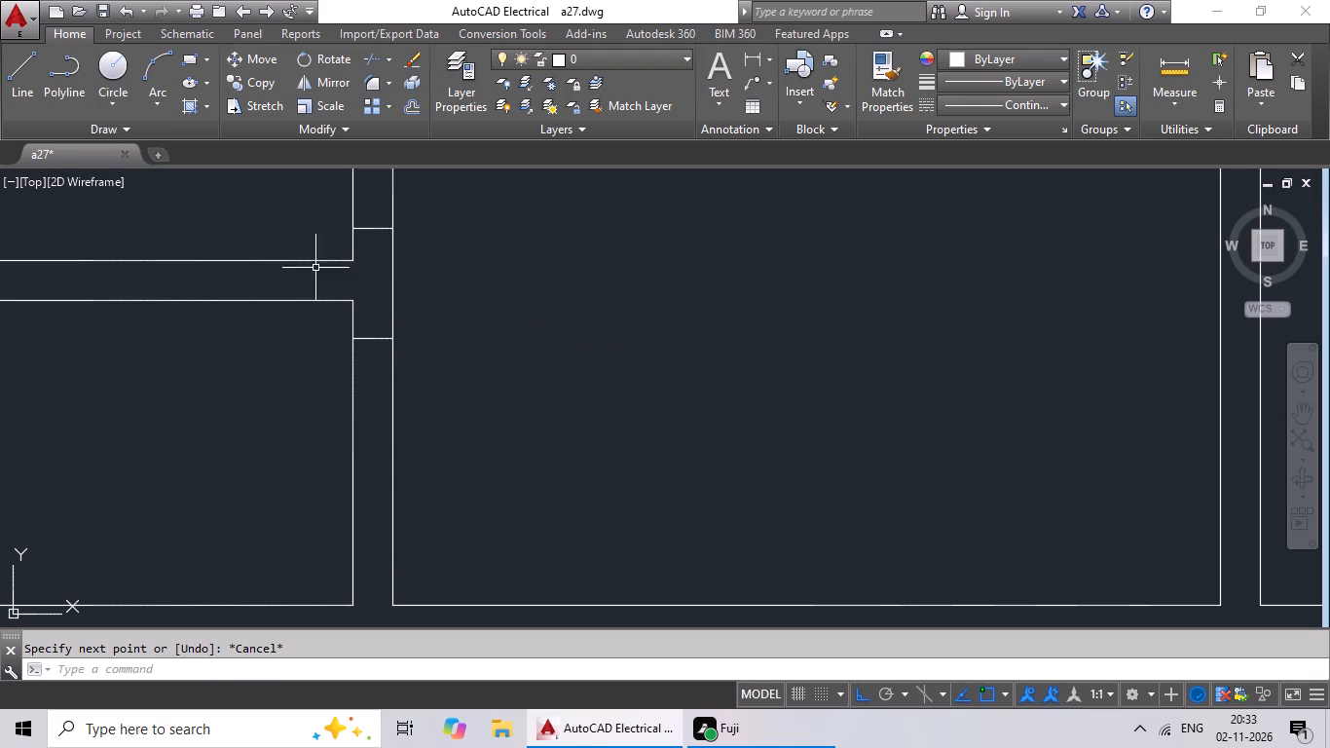
Draw a horizontal jamb line across the left wall of the lowest small room on the right side, slightly below its upper corner.
{"action": "left_click_drag", "start_coordinate": [21, 87], "coordinate": [28, 96]}
{"action": "scroll", "coordinate": [726, 397], "scroll_direction": "down", "scroll_amount": 2}
{"action": "middle_click_drag", "start_coordinate": [731, 399], "coordinate": [280, 420]}
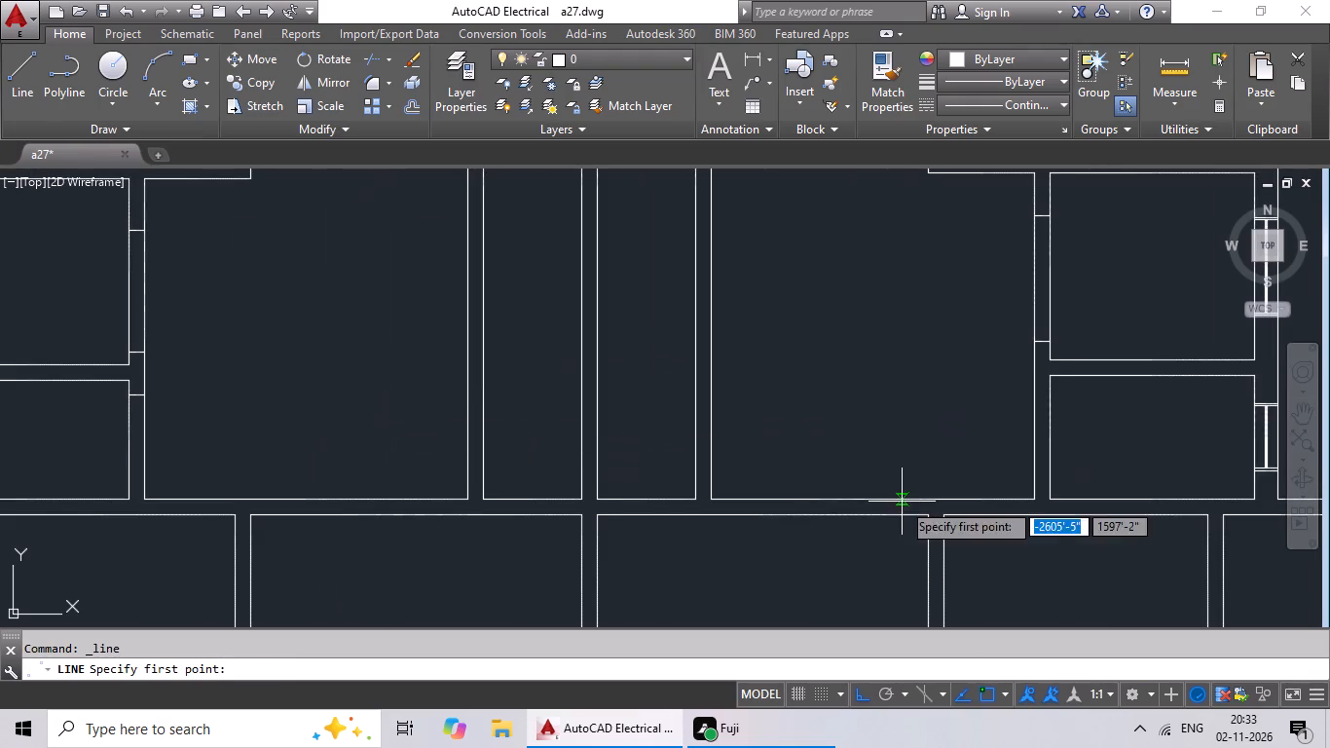
{"action": "middle_click_drag", "start_coordinate": [902, 501], "coordinate": [747, 502]}
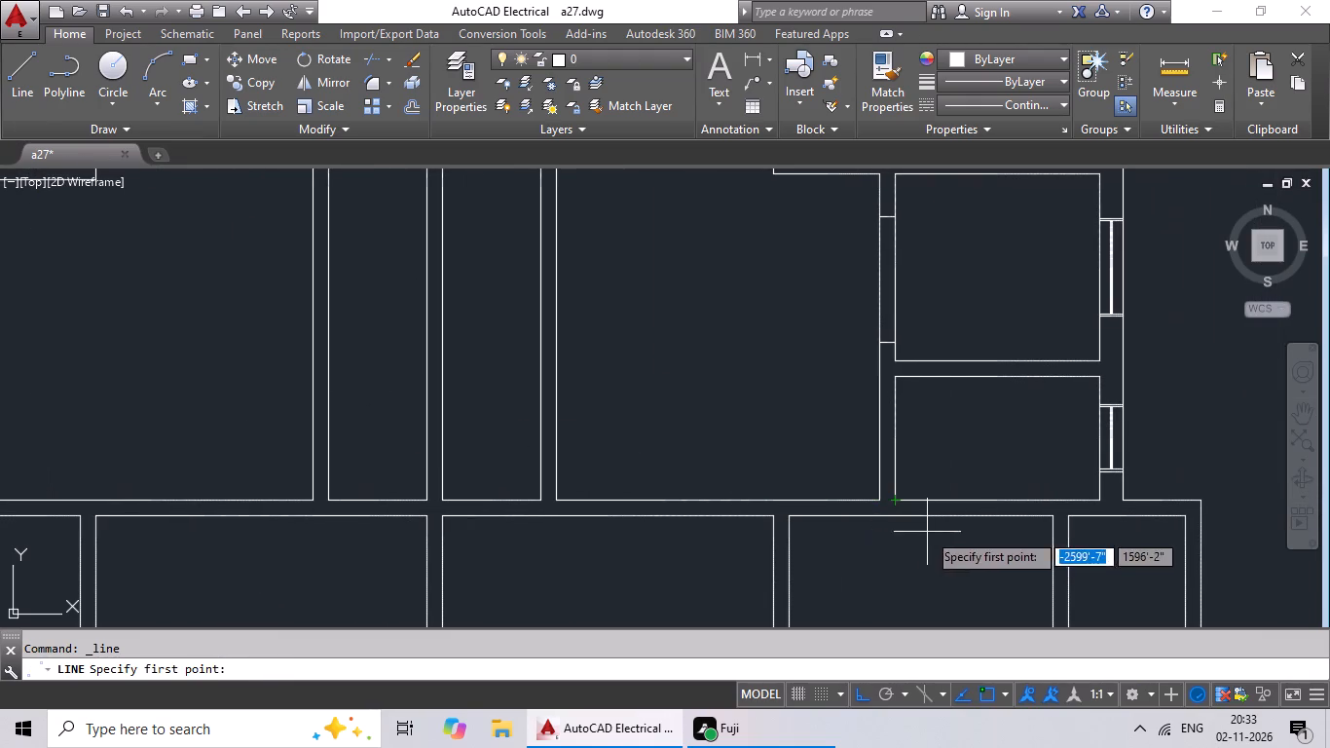
{"action": "scroll", "coordinate": [905, 404], "scroll_direction": "up", "scroll_amount": 3}
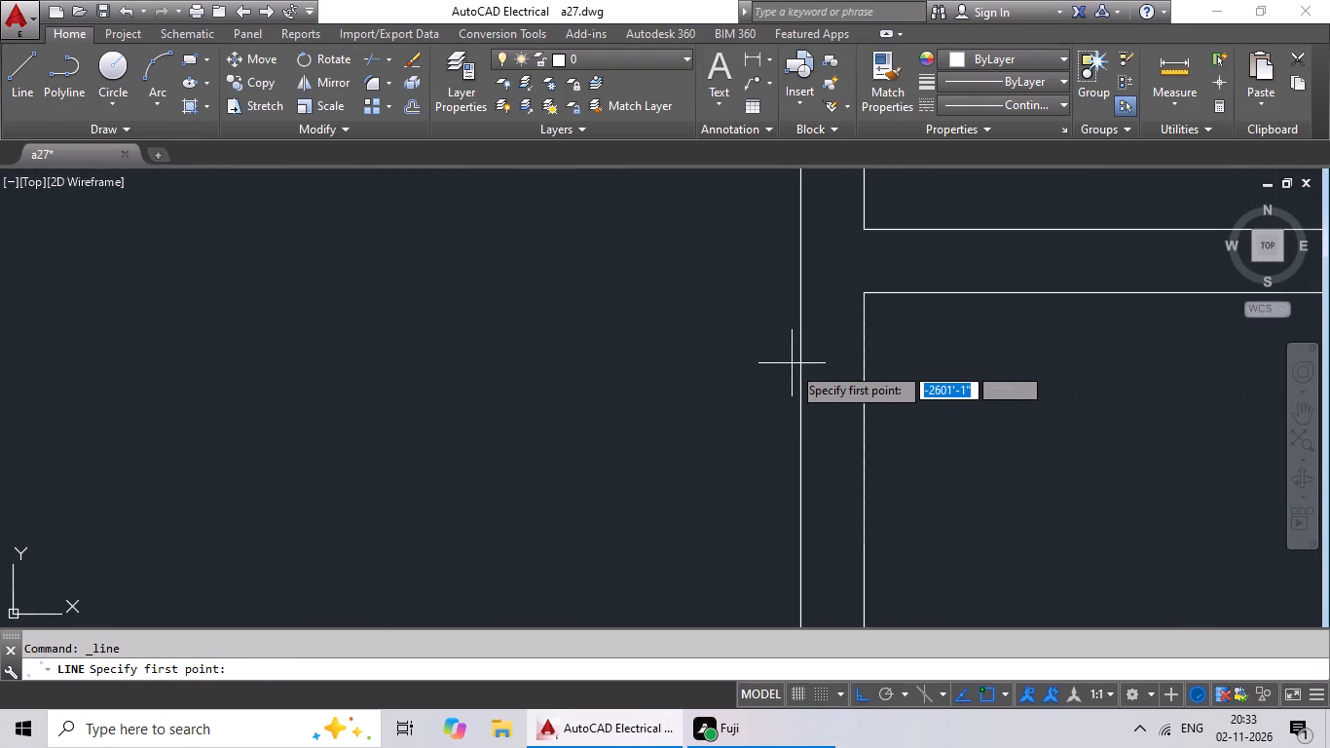
{"action": "left_click", "coordinate": [801, 372]}
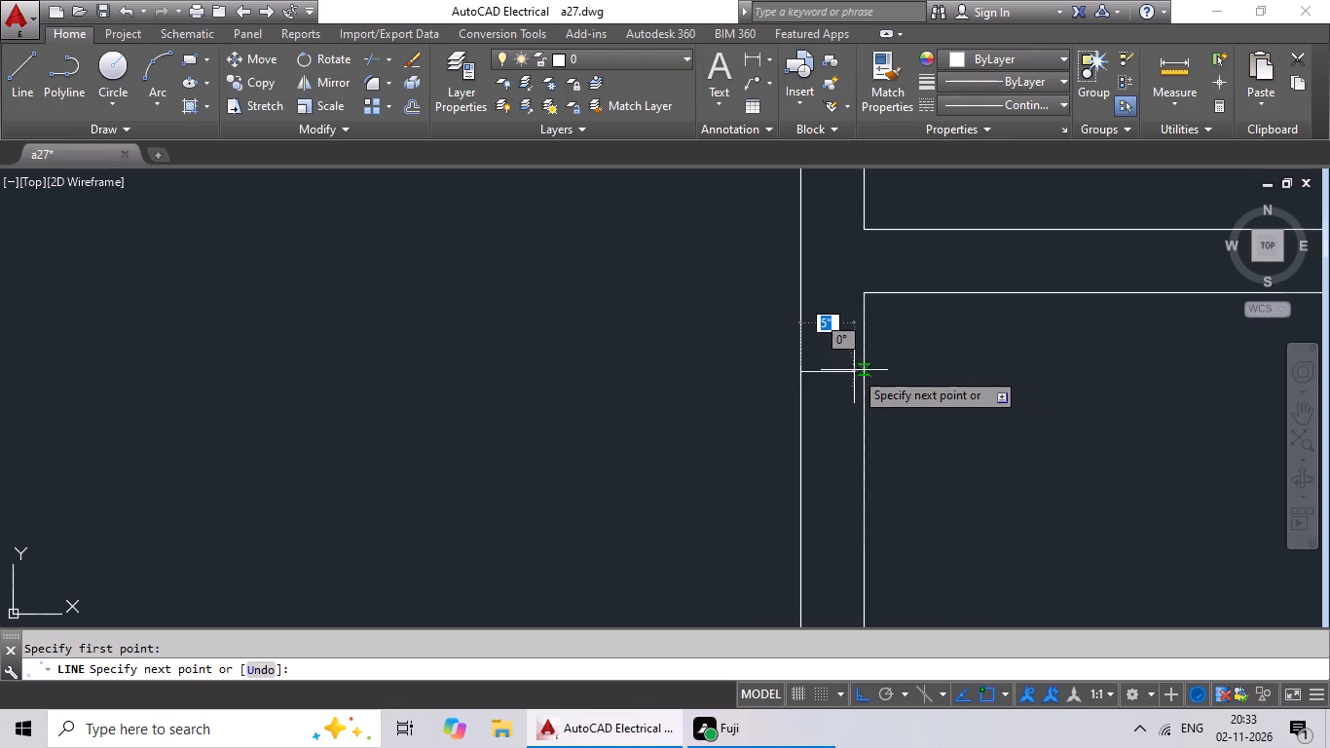
{"action": "left_click", "coordinate": [861, 370]}
{"action": "key", "text": "Escape"}
{"action": "scroll", "coordinate": [982, 394], "scroll_direction": "down", "scroll_amount": 3}
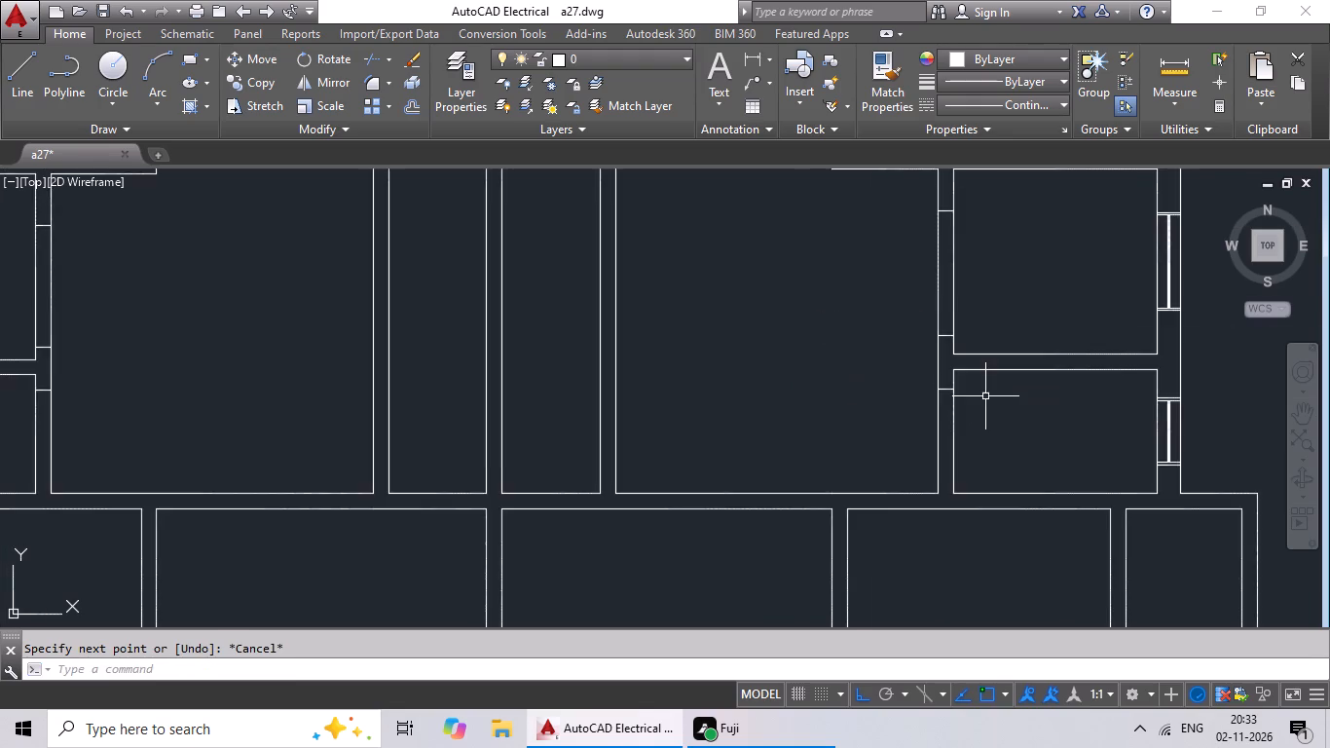
{"action": "middle_click_drag", "start_coordinate": [985, 396], "coordinate": [717, 386]}
{"action": "key", "text": "Escape"}
{"action": "key", "text": "Escape"}
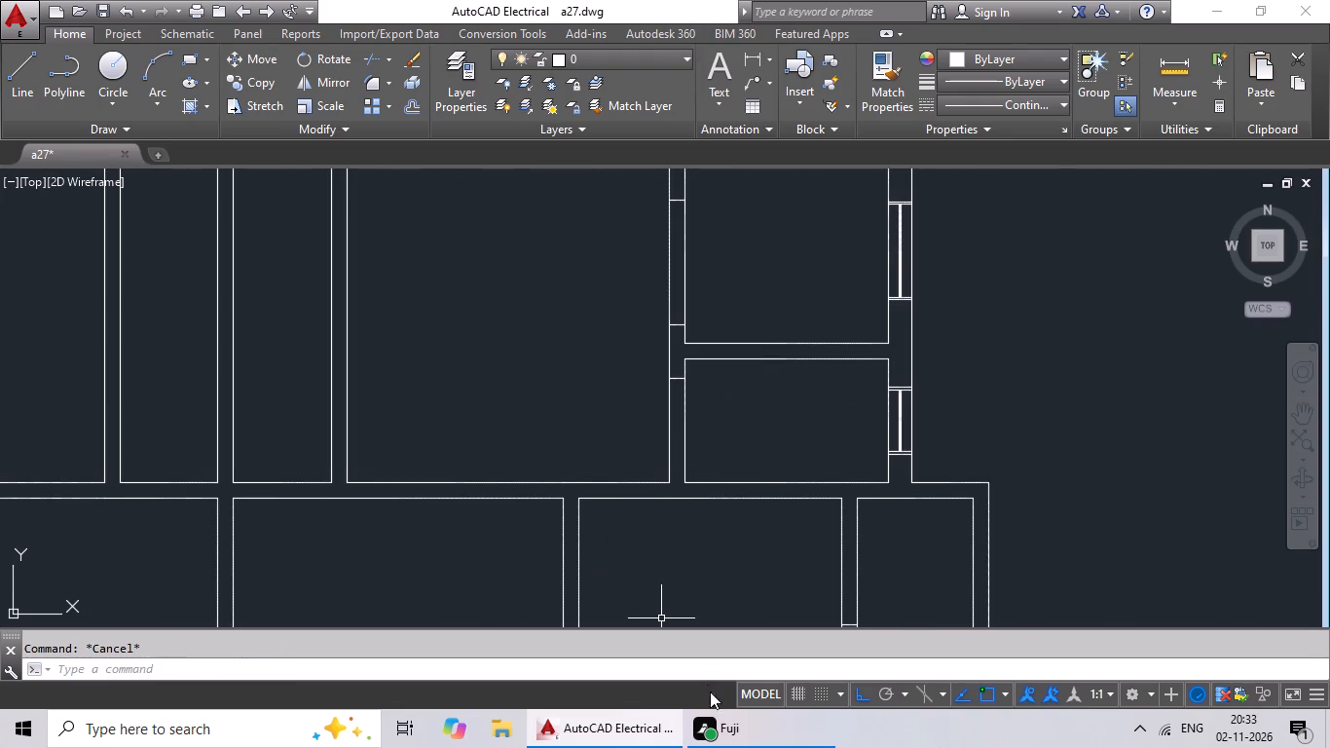
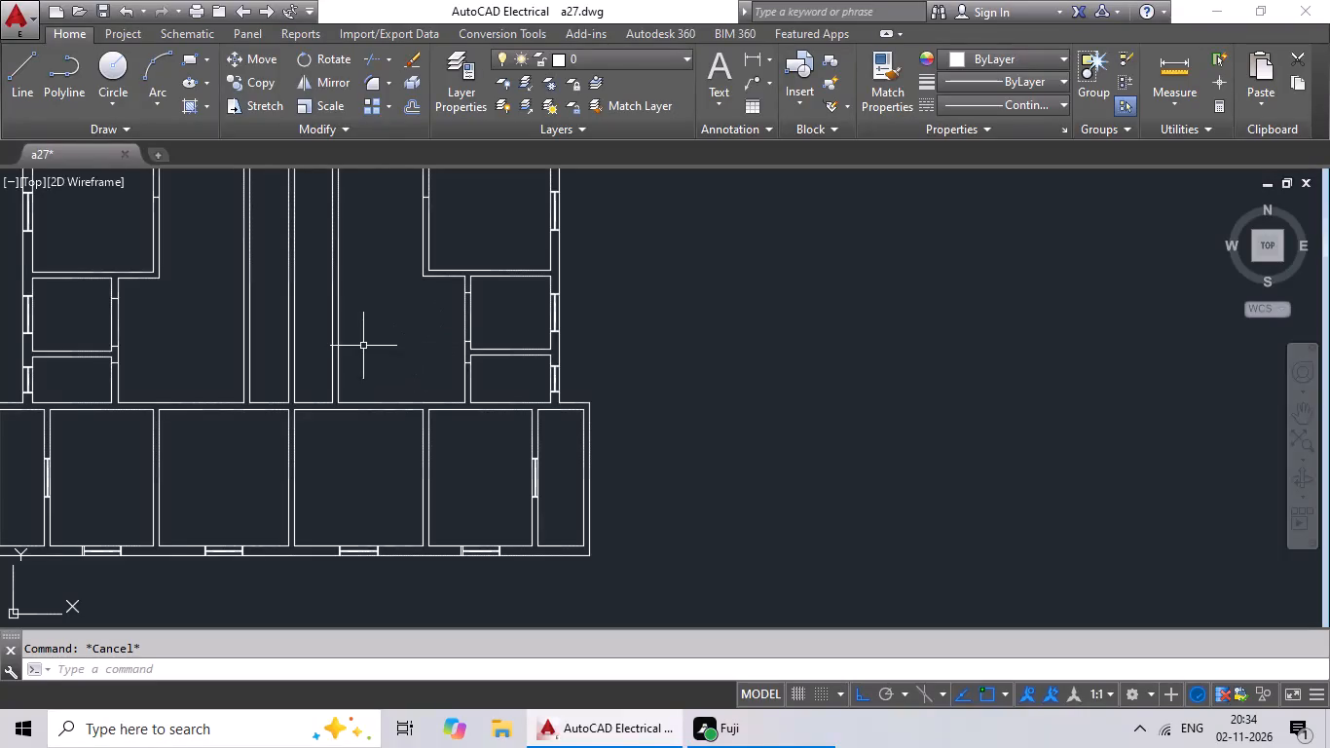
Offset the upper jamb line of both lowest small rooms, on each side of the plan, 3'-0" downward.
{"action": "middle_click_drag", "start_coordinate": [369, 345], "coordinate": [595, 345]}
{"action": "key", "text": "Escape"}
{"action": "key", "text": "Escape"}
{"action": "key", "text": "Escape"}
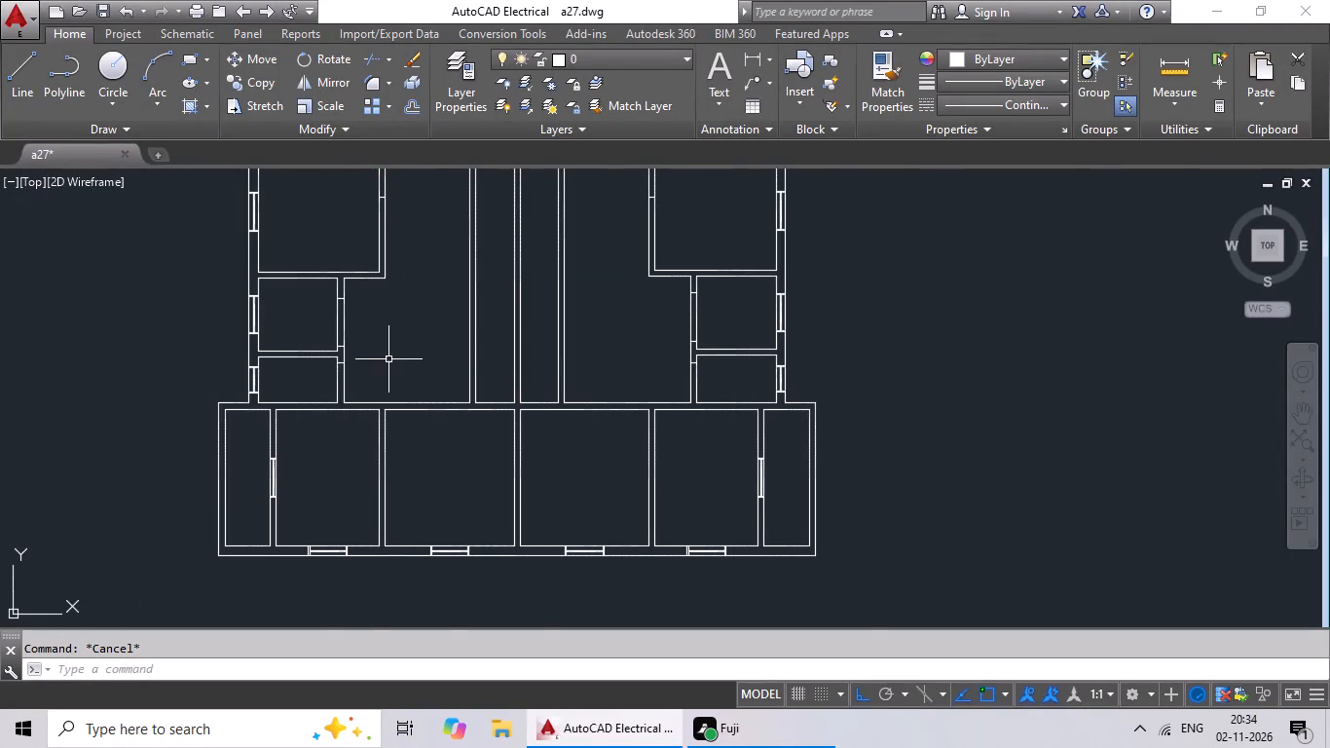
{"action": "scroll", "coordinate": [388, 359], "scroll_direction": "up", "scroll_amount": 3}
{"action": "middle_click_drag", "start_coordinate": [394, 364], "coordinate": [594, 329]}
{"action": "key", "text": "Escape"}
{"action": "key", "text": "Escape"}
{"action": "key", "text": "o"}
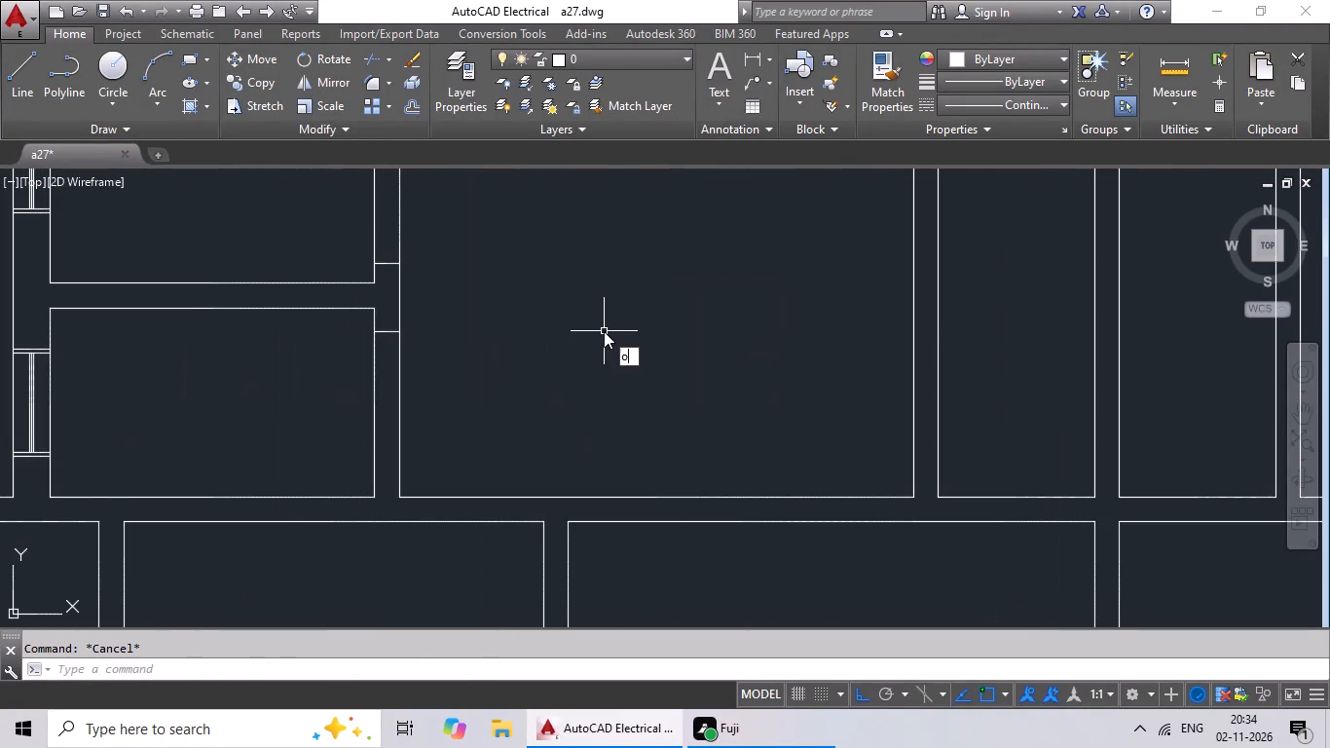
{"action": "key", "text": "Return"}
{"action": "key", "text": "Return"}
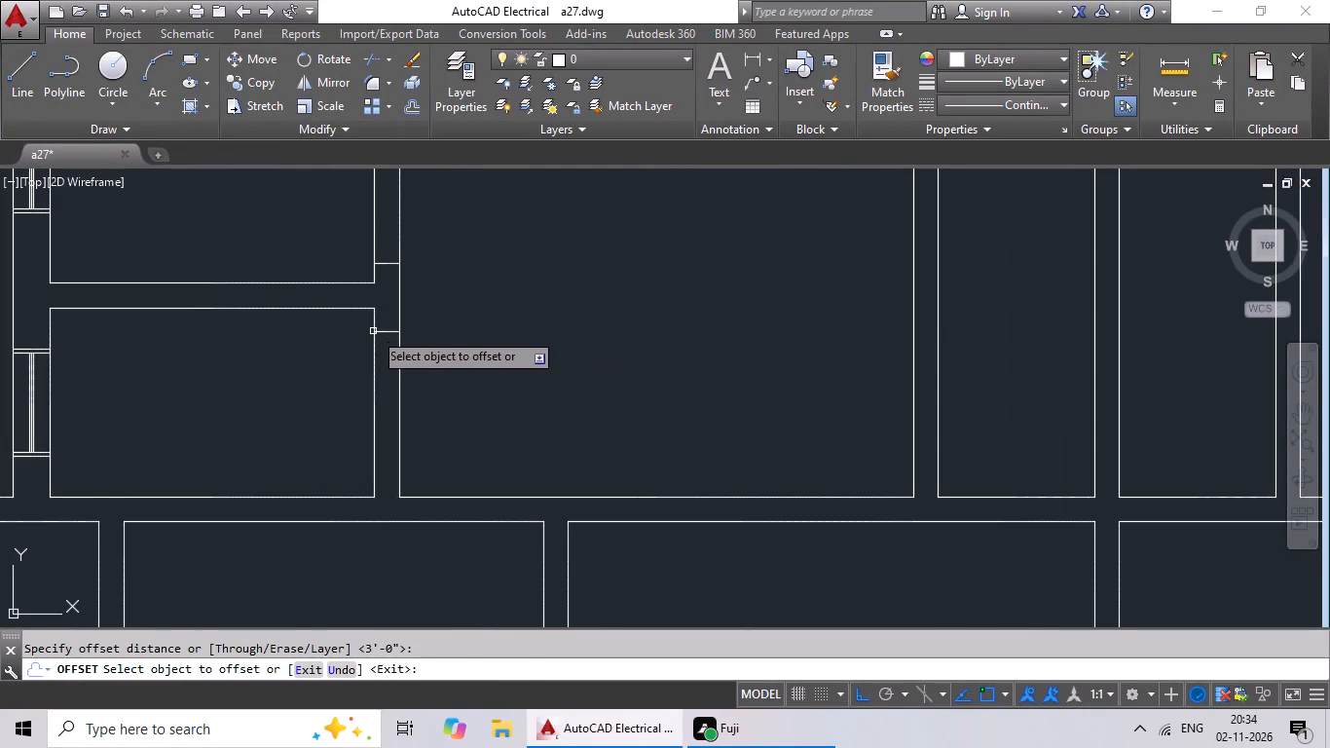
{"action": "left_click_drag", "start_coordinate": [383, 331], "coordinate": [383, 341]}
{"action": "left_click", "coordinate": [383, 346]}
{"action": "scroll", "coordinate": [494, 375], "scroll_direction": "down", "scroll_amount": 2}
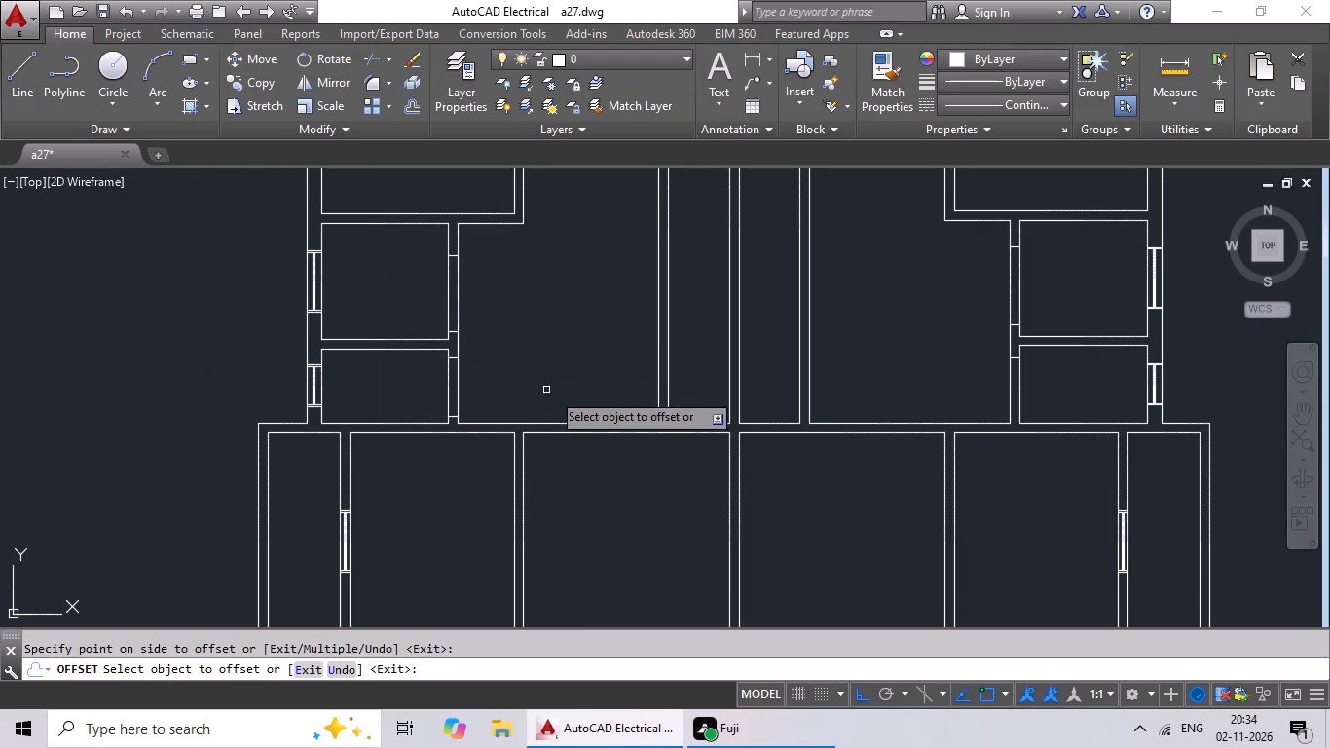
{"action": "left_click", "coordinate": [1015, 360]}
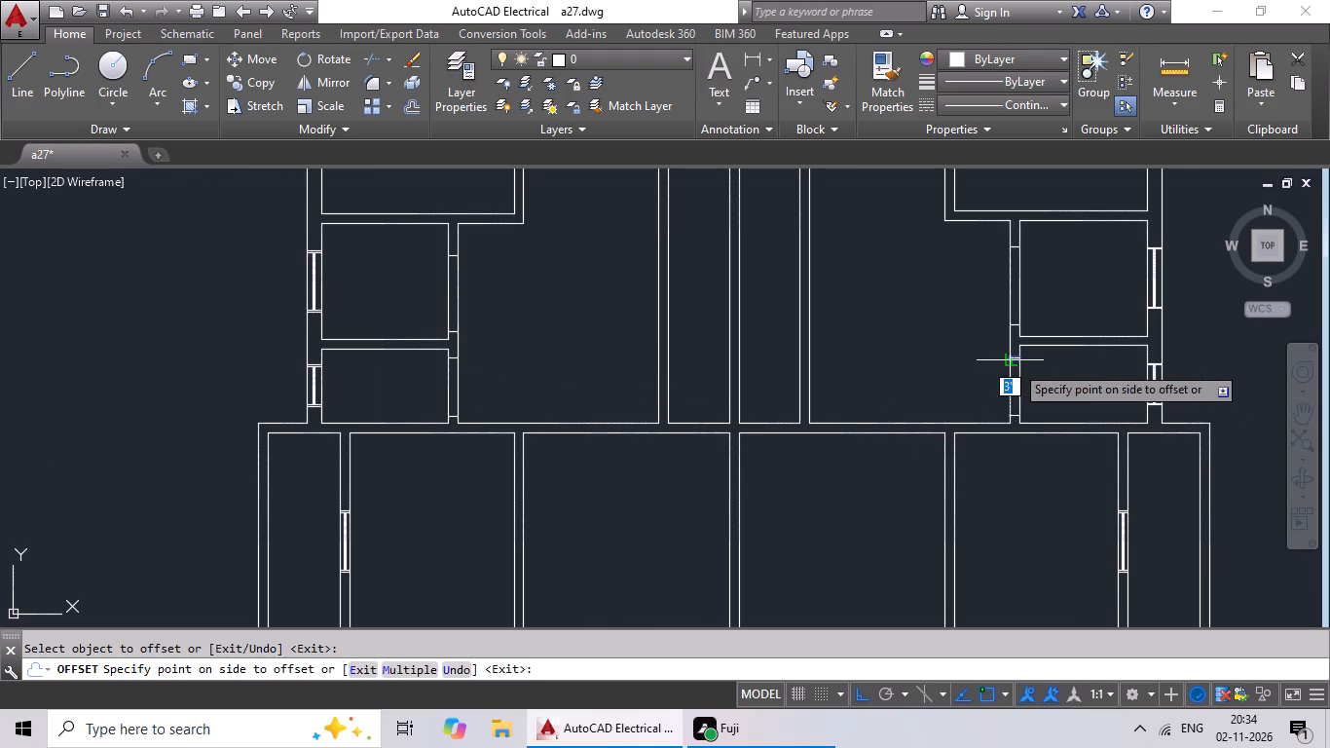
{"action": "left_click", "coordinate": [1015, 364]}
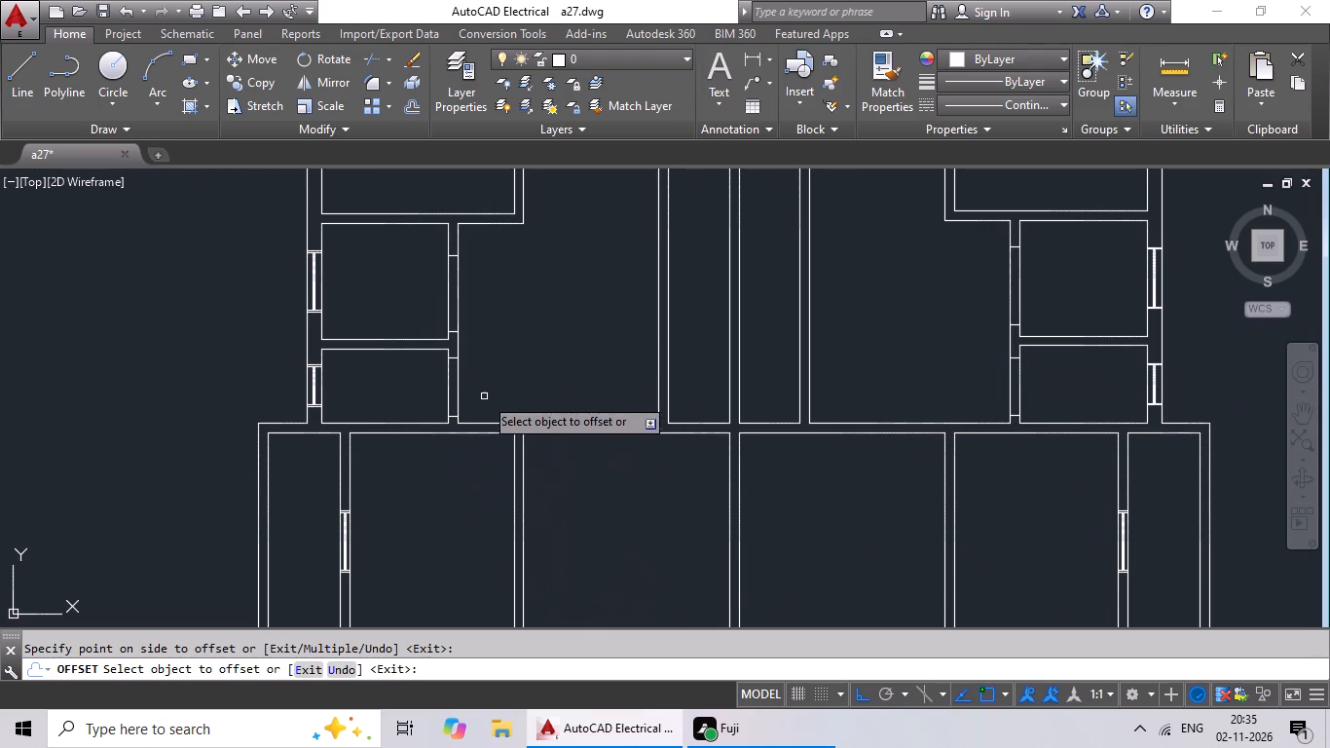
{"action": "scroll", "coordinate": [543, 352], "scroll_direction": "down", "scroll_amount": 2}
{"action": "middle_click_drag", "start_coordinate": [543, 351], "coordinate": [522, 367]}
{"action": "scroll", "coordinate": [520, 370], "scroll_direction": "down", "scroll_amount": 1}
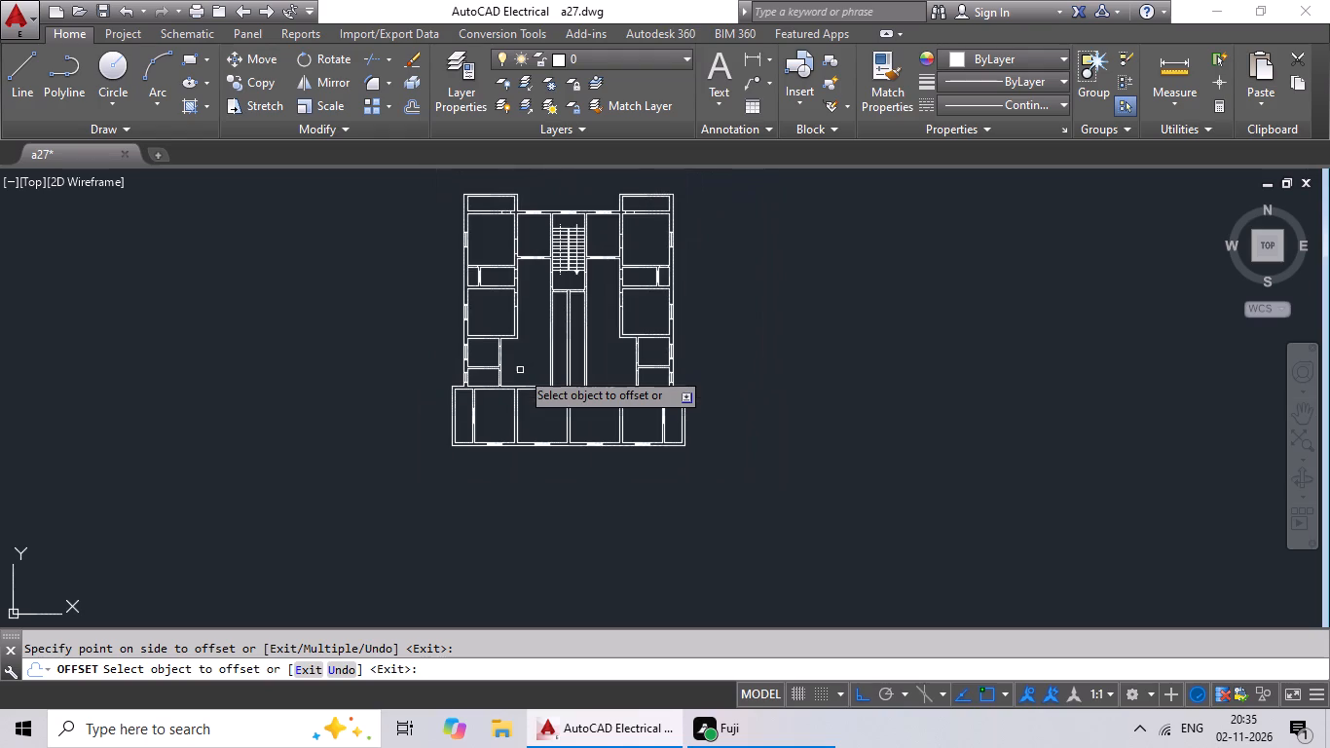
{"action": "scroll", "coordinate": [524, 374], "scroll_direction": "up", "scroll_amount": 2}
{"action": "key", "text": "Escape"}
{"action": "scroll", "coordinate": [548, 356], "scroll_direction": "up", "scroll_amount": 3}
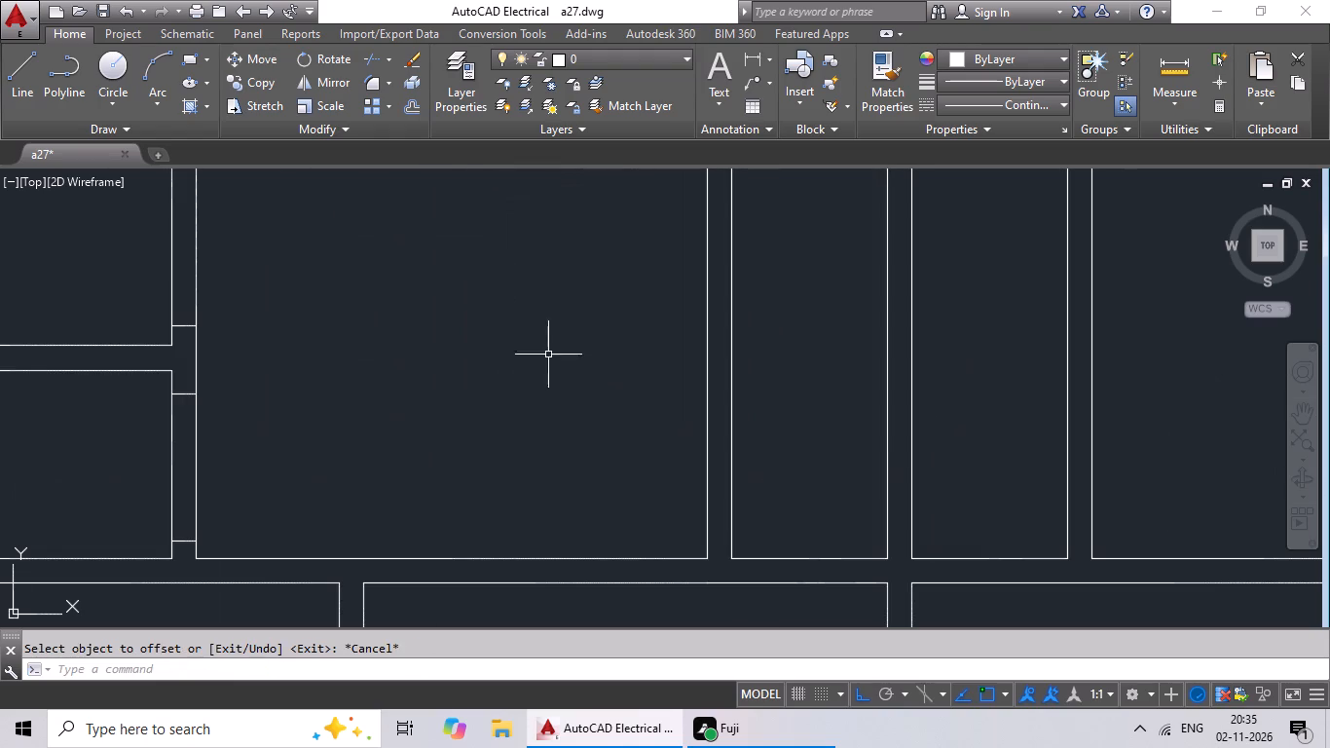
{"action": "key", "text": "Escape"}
Measure the opening between the two jamb lines in the left-side lowest small room with a trial linear dimension.
{"action": "left_click_drag", "start_coordinate": [756, 50], "coordinate": [754, 61]}
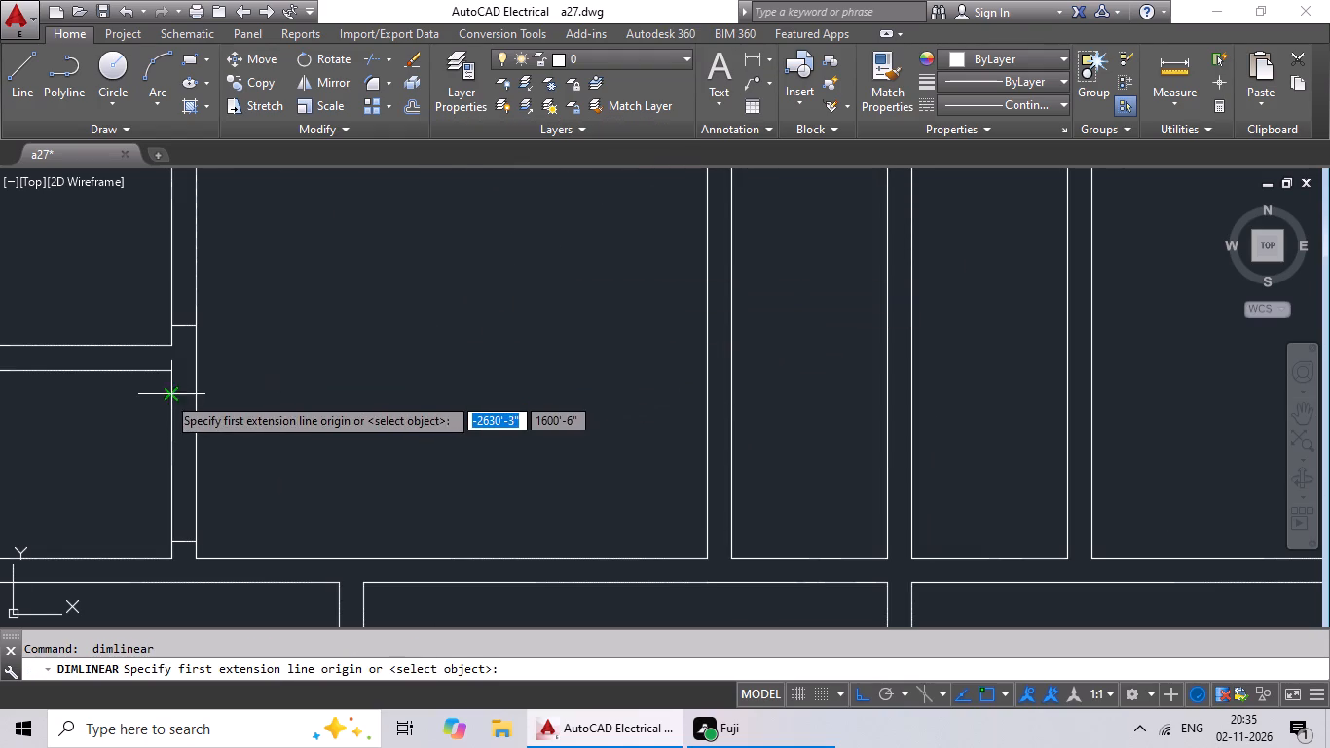
{"action": "left_click", "coordinate": [182, 396]}
{"action": "left_click", "coordinate": [181, 540]}
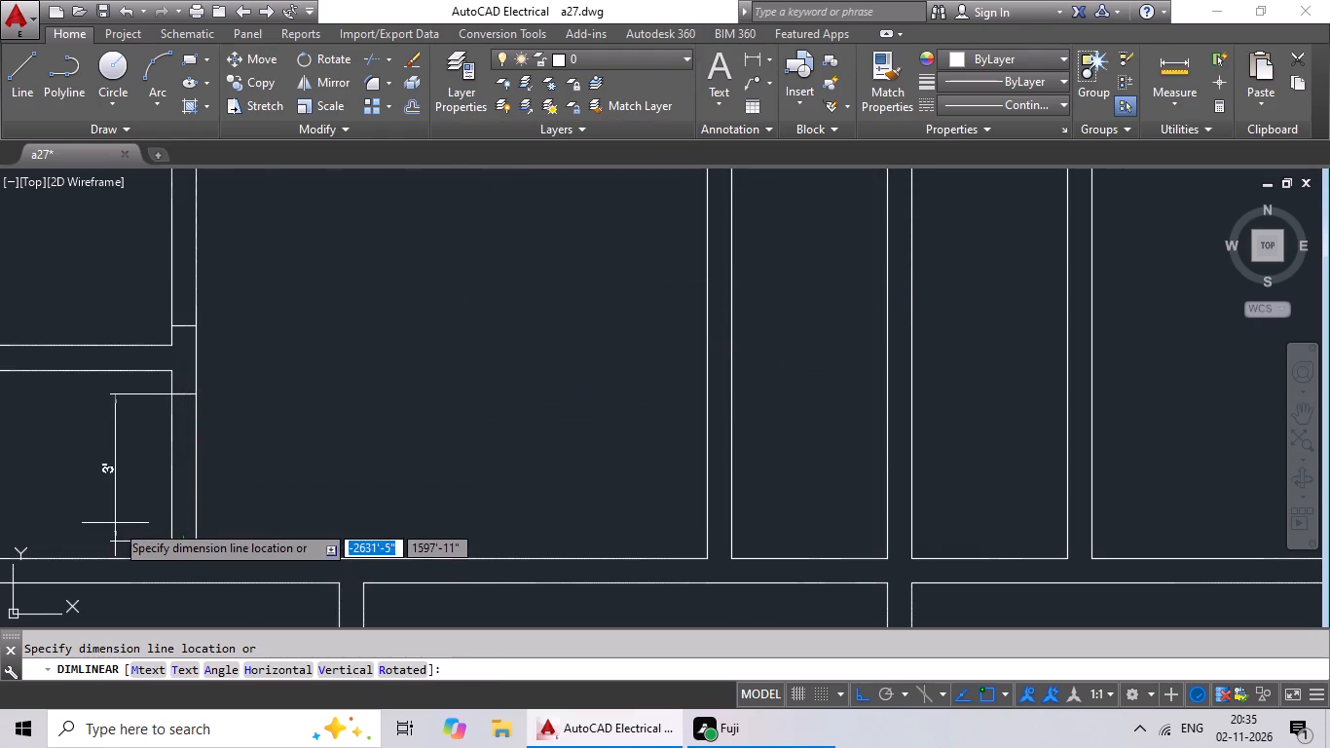
{"action": "key", "text": "Escape"}
{"action": "key", "text": "Escape"}
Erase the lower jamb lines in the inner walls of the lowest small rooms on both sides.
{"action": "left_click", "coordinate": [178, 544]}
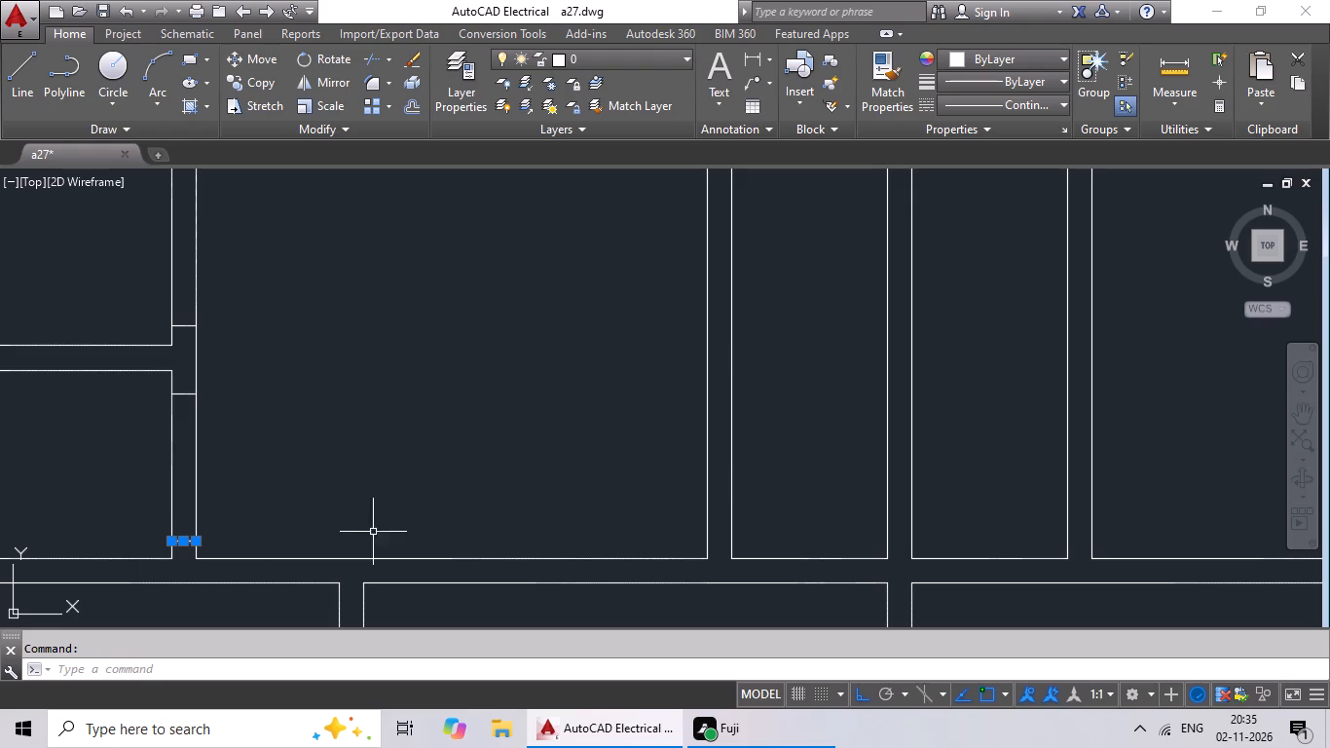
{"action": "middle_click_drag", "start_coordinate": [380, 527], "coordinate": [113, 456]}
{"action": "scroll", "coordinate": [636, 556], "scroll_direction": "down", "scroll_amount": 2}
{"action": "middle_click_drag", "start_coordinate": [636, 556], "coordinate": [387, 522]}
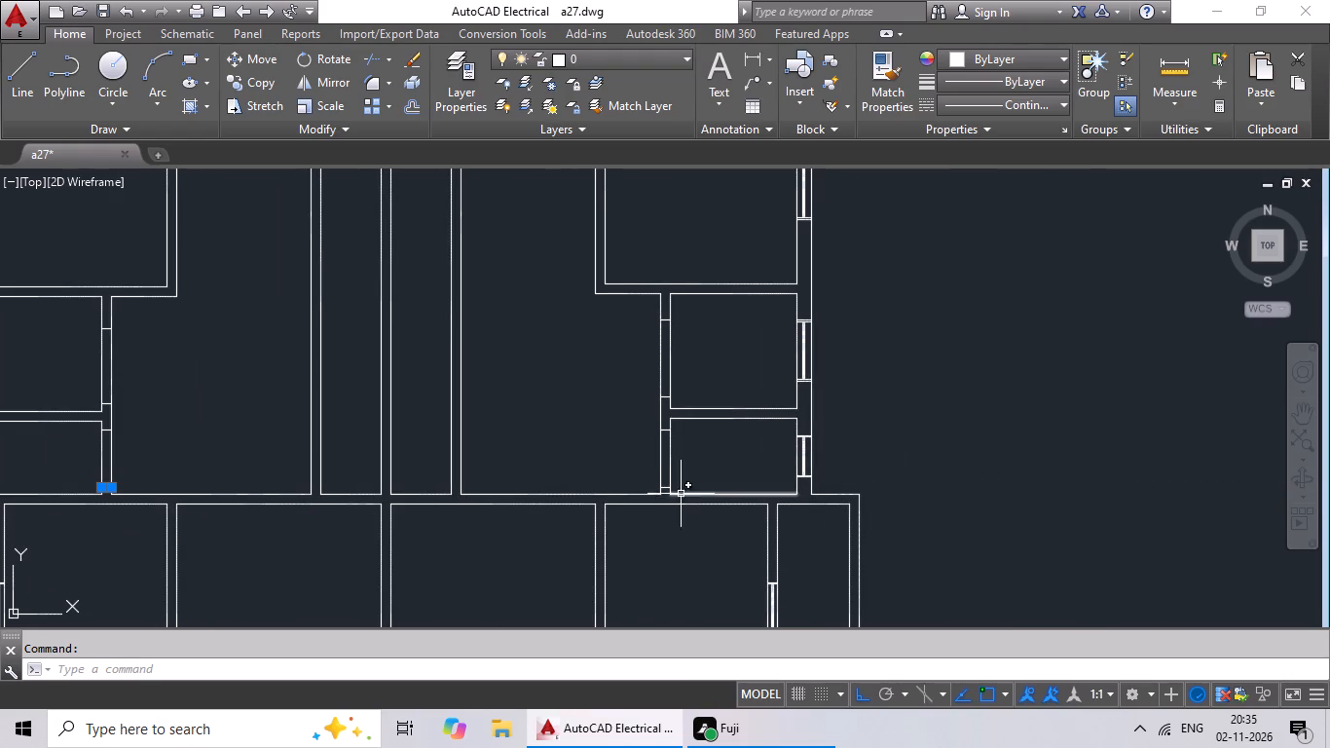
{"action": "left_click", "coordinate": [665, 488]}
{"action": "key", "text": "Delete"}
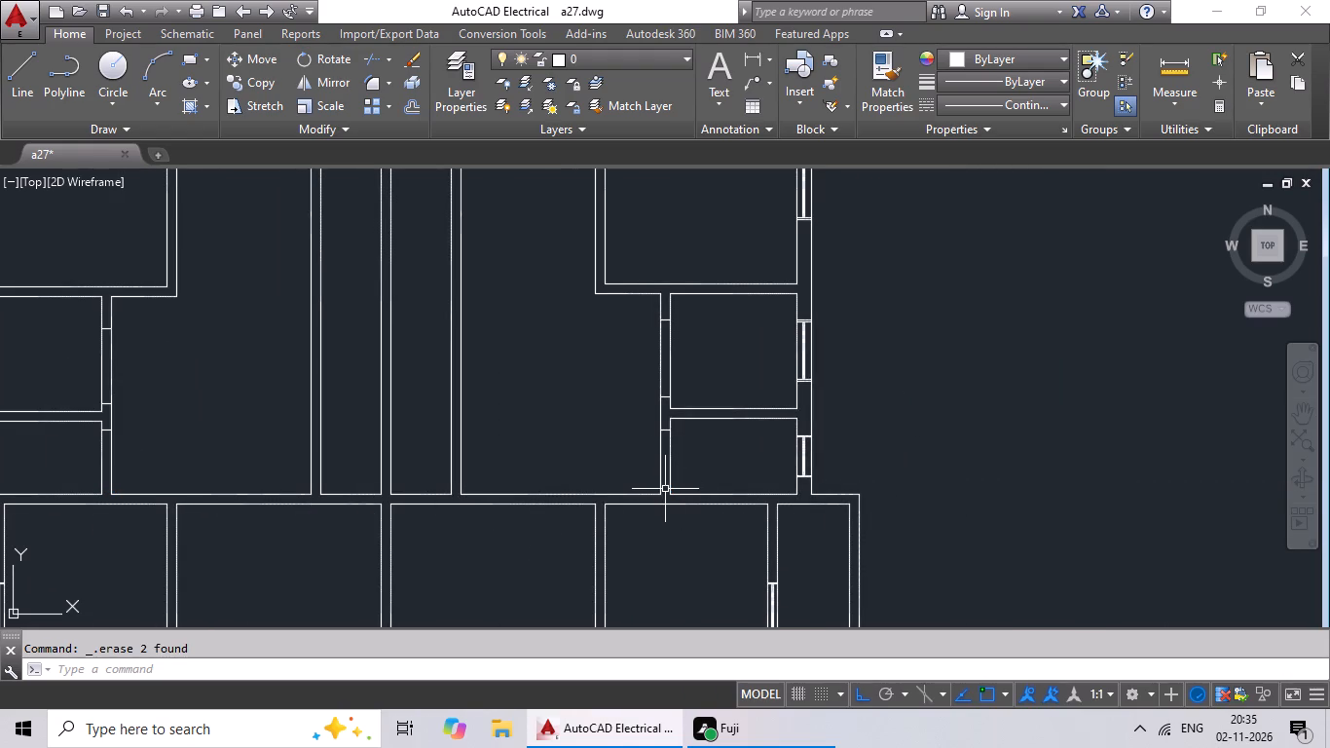
Offset the upper jamb line of both lowest small rooms, on each side of the plan, 2' downward.
{"action": "key", "text": "Escape"}
{"action": "key", "text": "Escape"}
{"action": "key", "text": "o"}
{"action": "key", "text": "Return"}
{"action": "type", "text": "2'"}
{"action": "key", "text": "Return"}
{"action": "scroll", "coordinate": [772, 430], "scroll_direction": "down", "scroll_amount": 2}
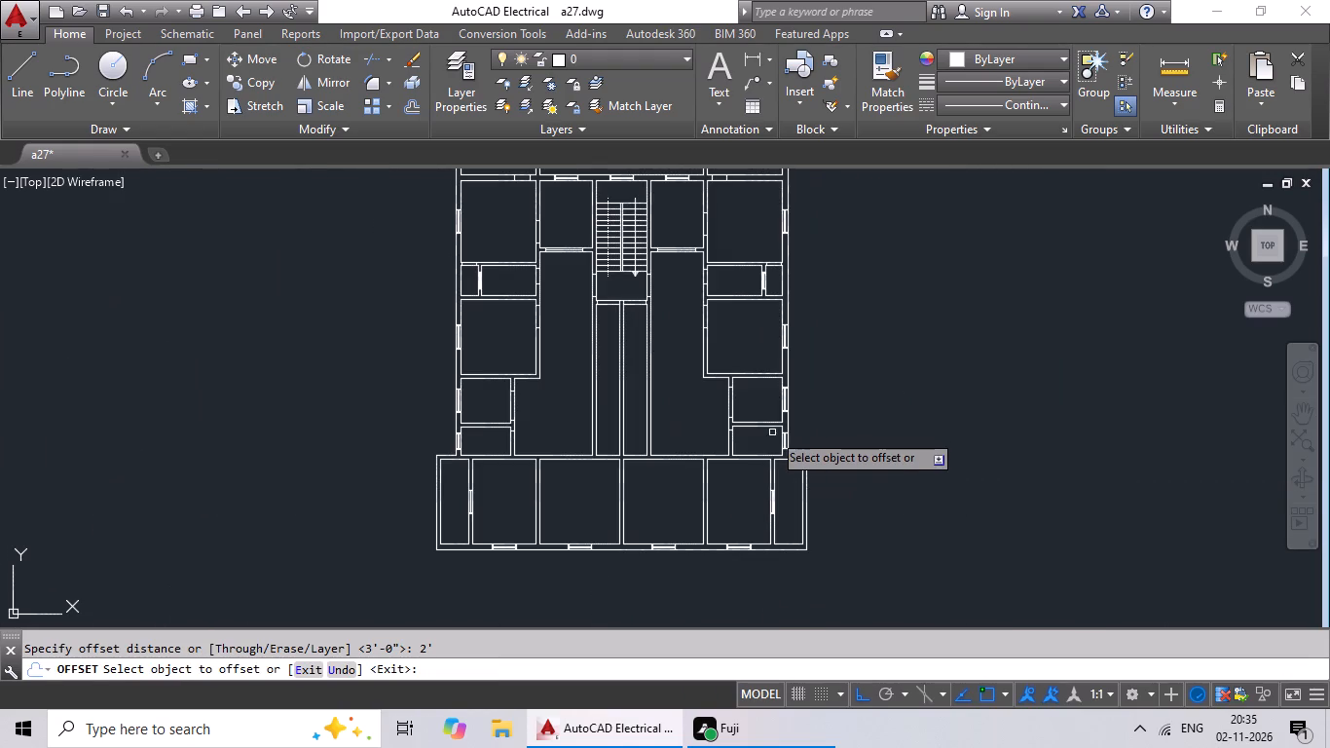
{"action": "scroll", "coordinate": [742, 444], "scroll_direction": "up", "scroll_amount": 3}
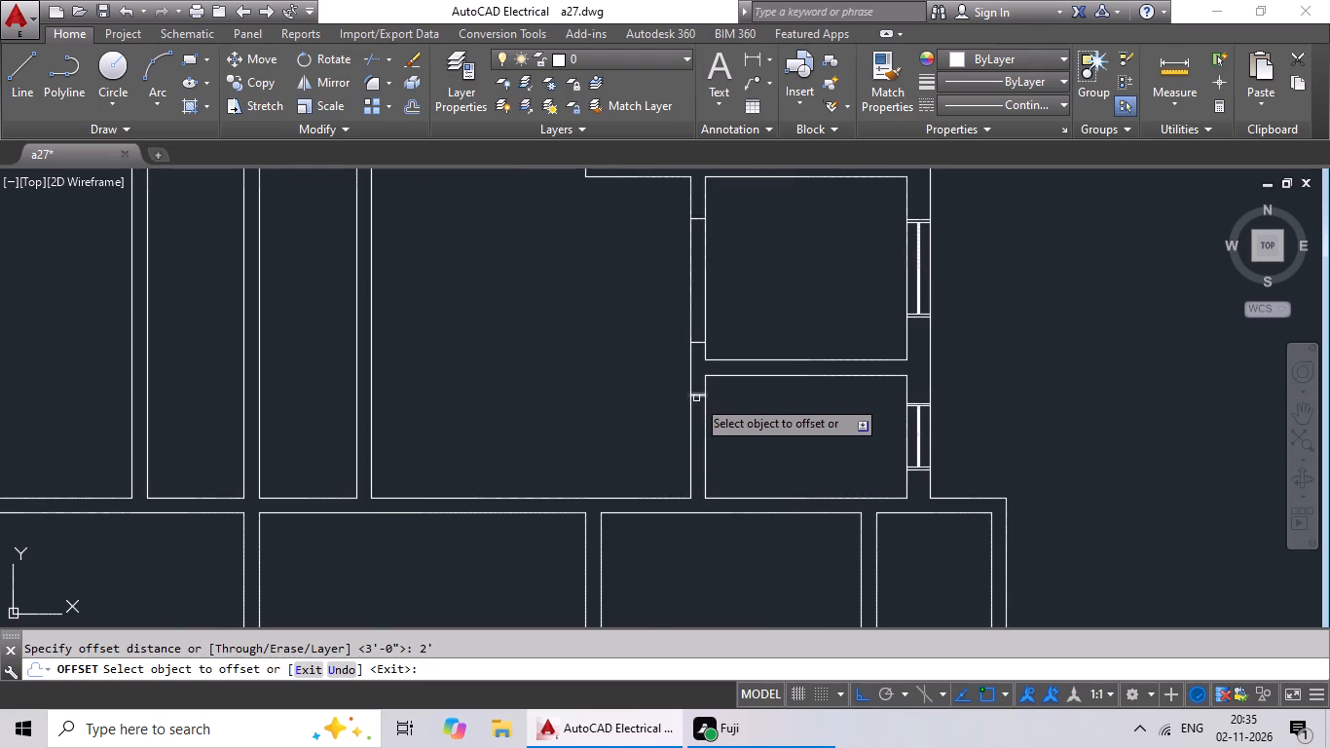
{"action": "left_click", "coordinate": [697, 396]}
{"action": "left_click", "coordinate": [700, 440]}
{"action": "scroll", "coordinate": [675, 447], "scroll_direction": "down", "scroll_amount": 3}
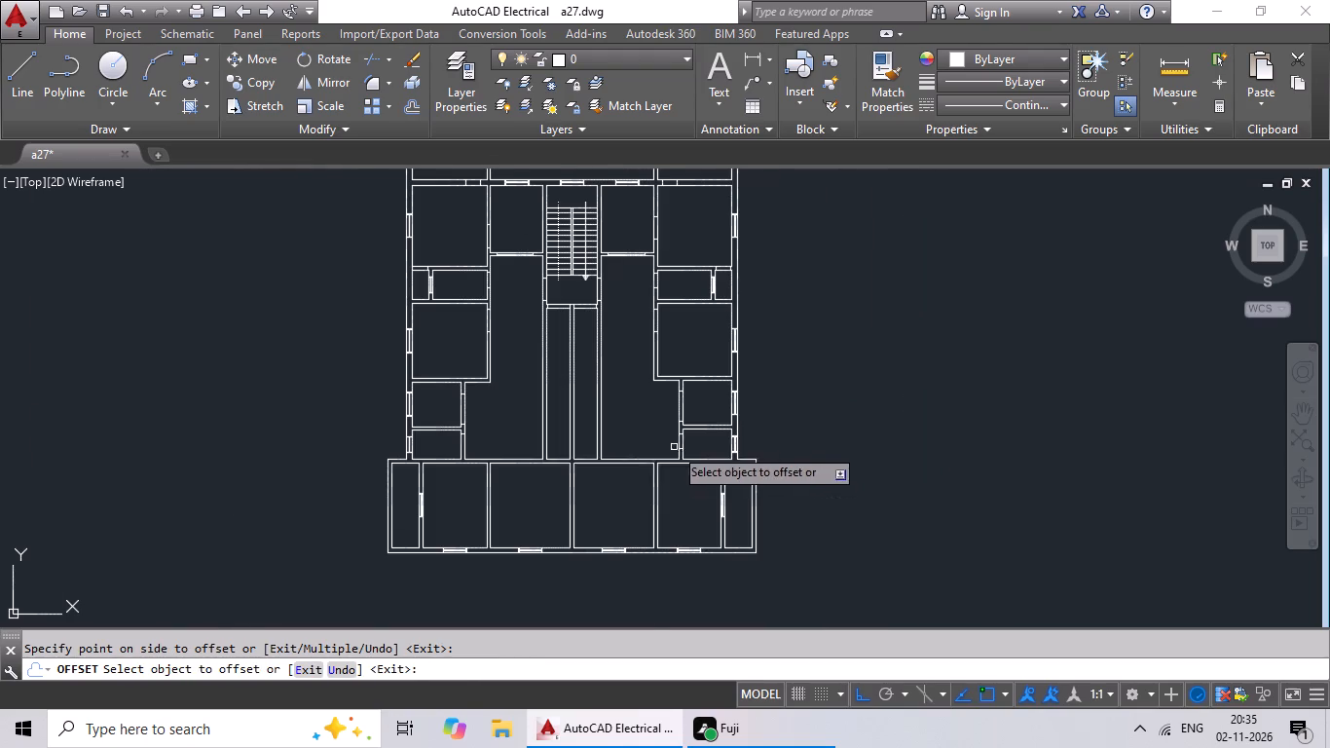
{"action": "scroll", "coordinate": [471, 433], "scroll_direction": "up", "scroll_amount": 3}
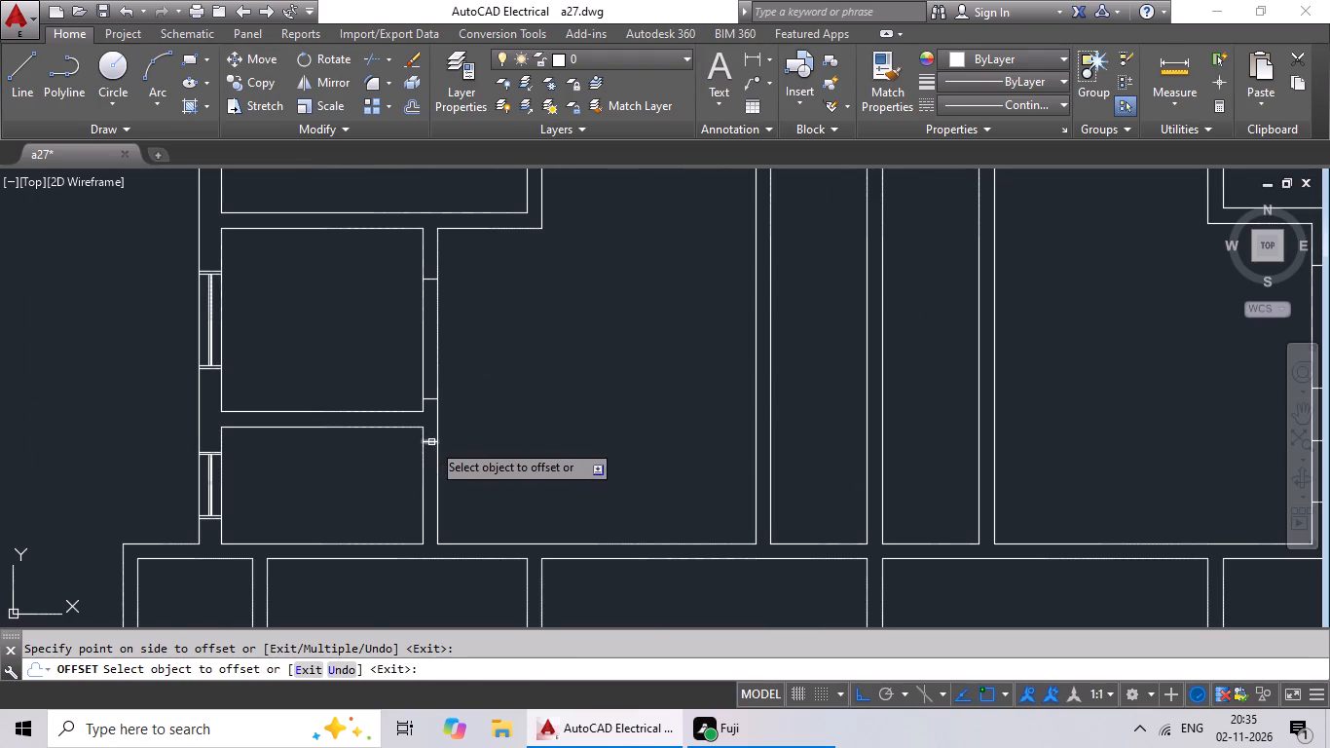
{"action": "left_click", "coordinate": [432, 442]}
{"action": "left_click", "coordinate": [440, 492]}
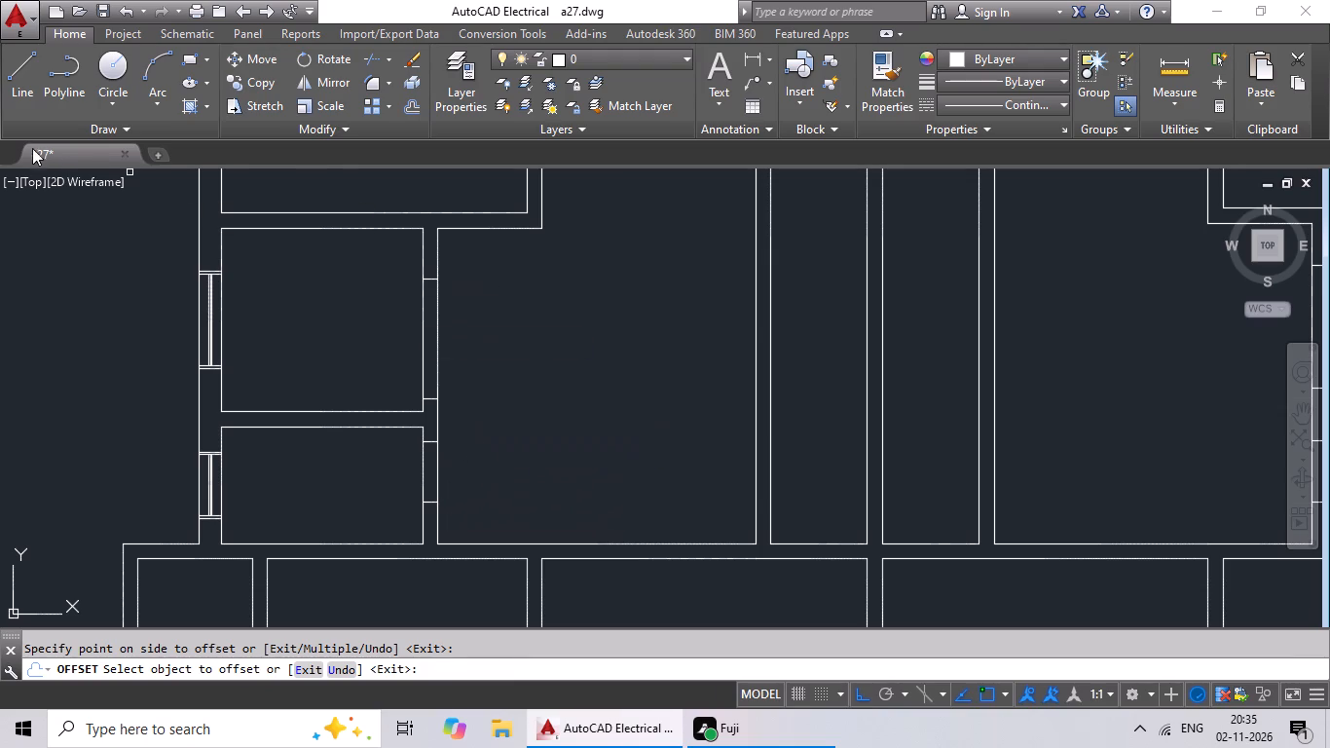
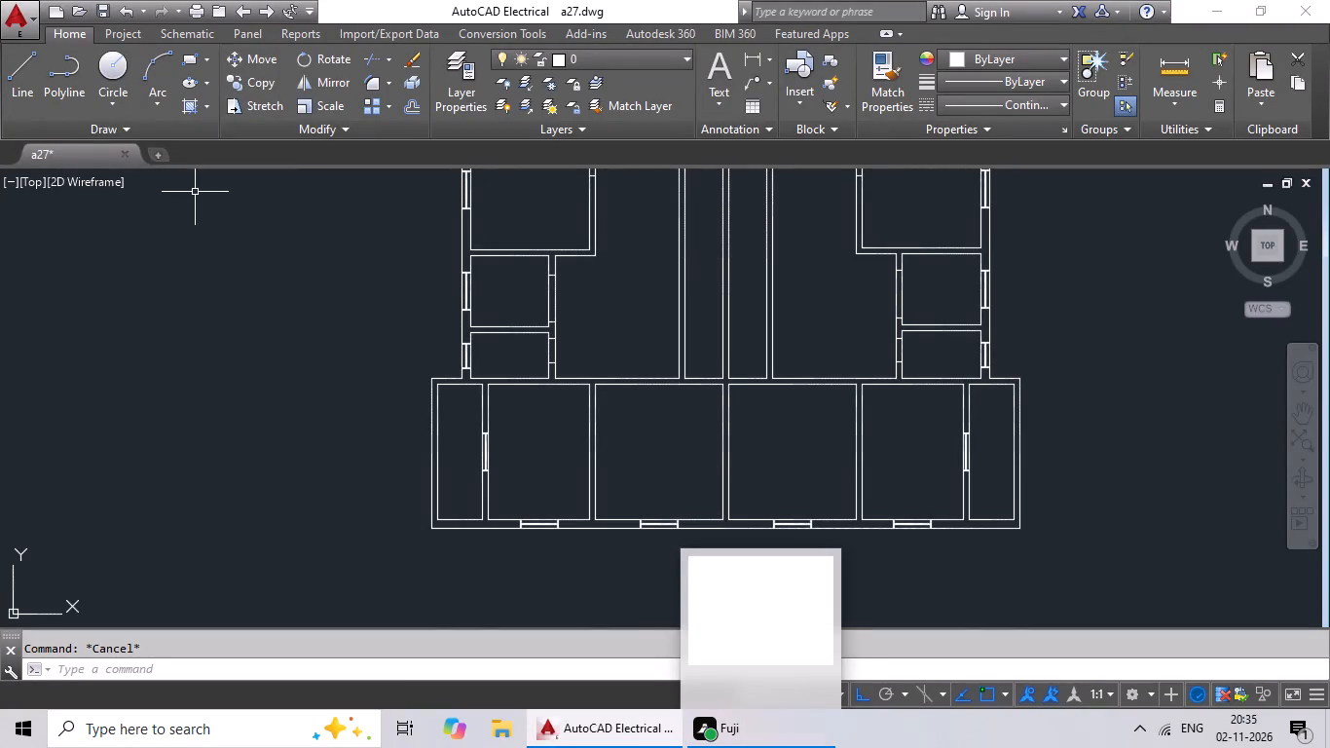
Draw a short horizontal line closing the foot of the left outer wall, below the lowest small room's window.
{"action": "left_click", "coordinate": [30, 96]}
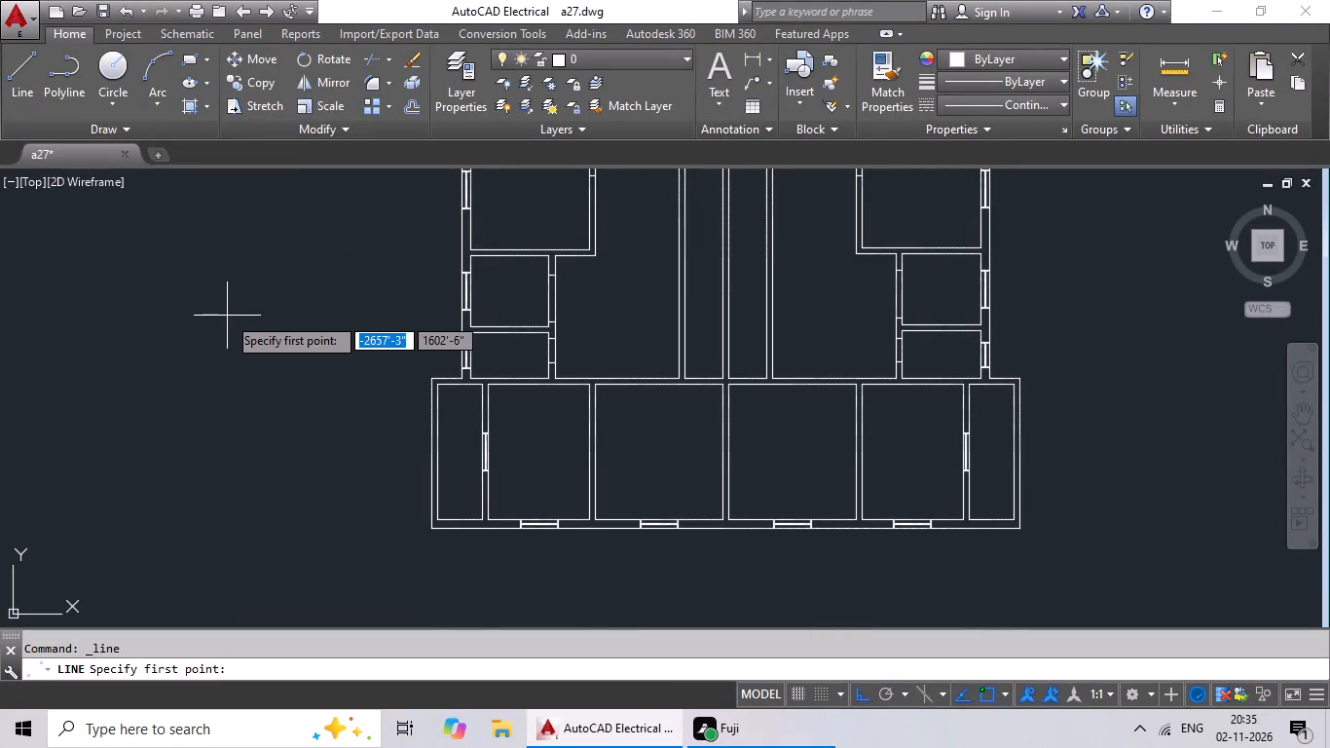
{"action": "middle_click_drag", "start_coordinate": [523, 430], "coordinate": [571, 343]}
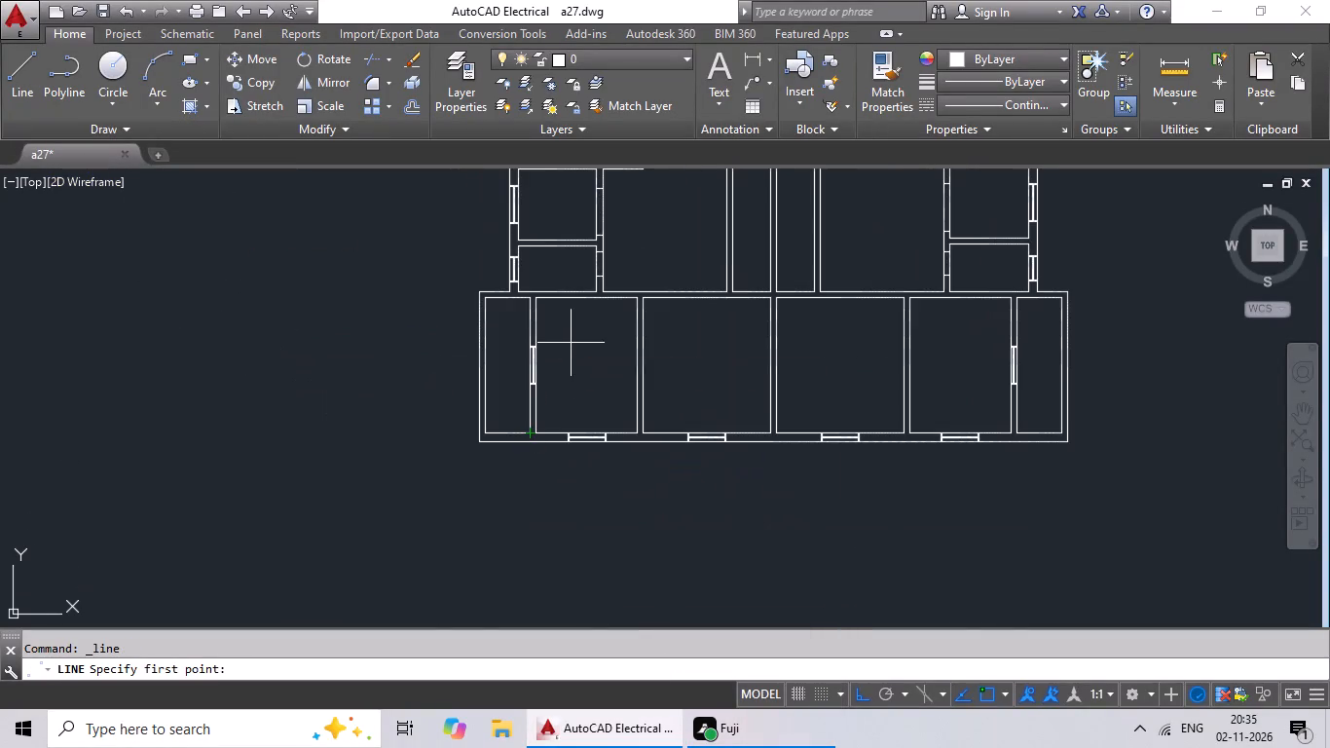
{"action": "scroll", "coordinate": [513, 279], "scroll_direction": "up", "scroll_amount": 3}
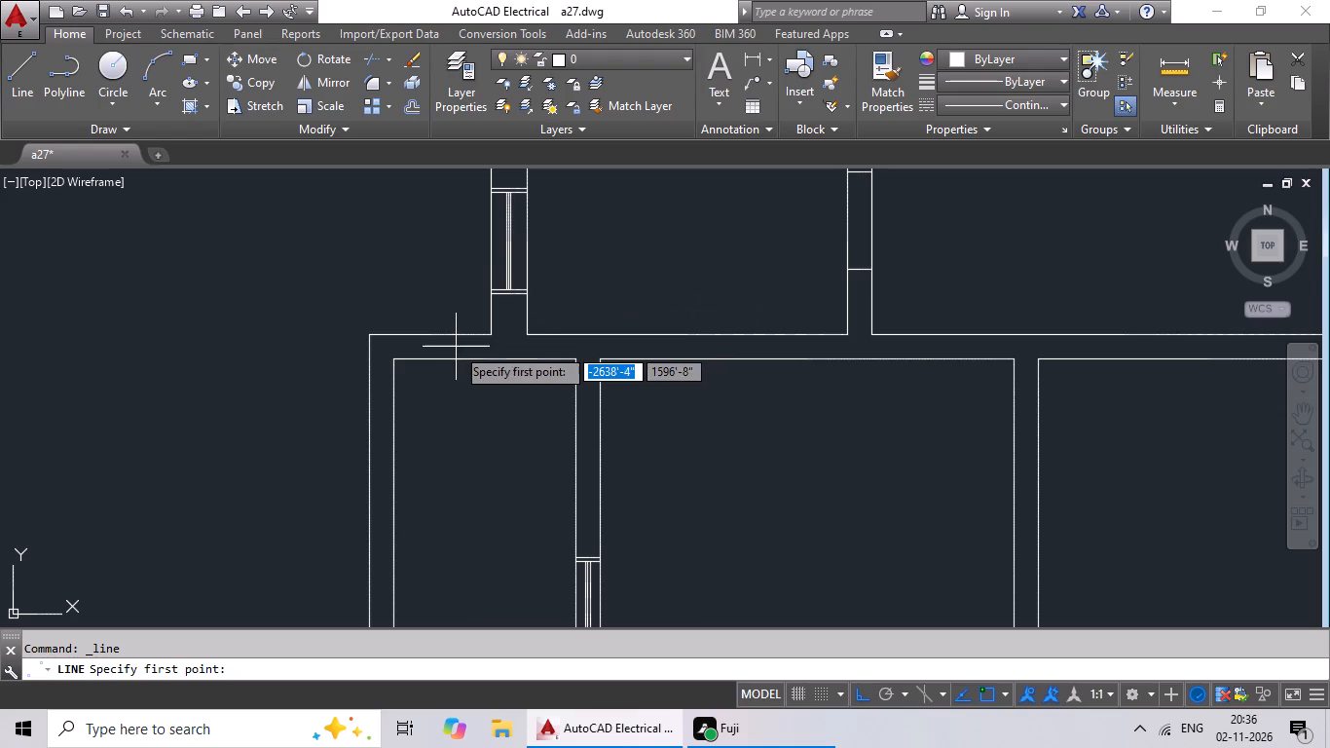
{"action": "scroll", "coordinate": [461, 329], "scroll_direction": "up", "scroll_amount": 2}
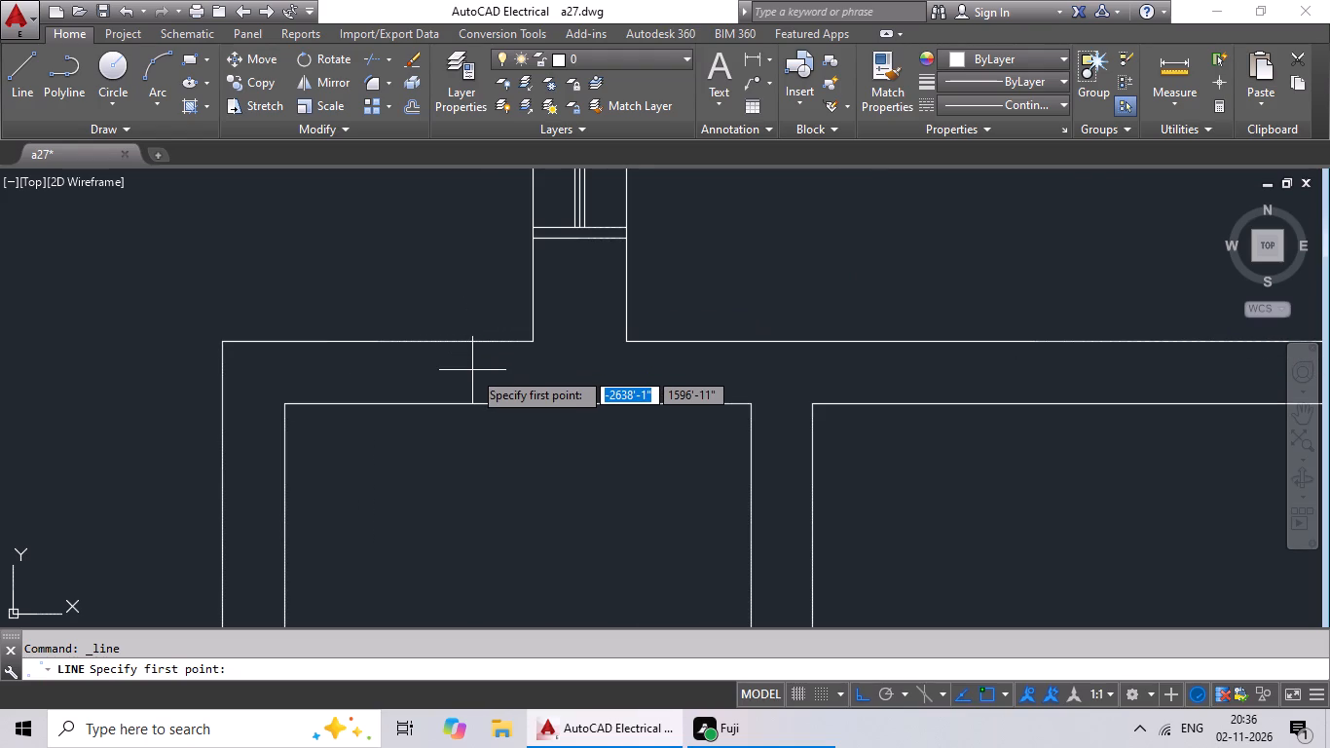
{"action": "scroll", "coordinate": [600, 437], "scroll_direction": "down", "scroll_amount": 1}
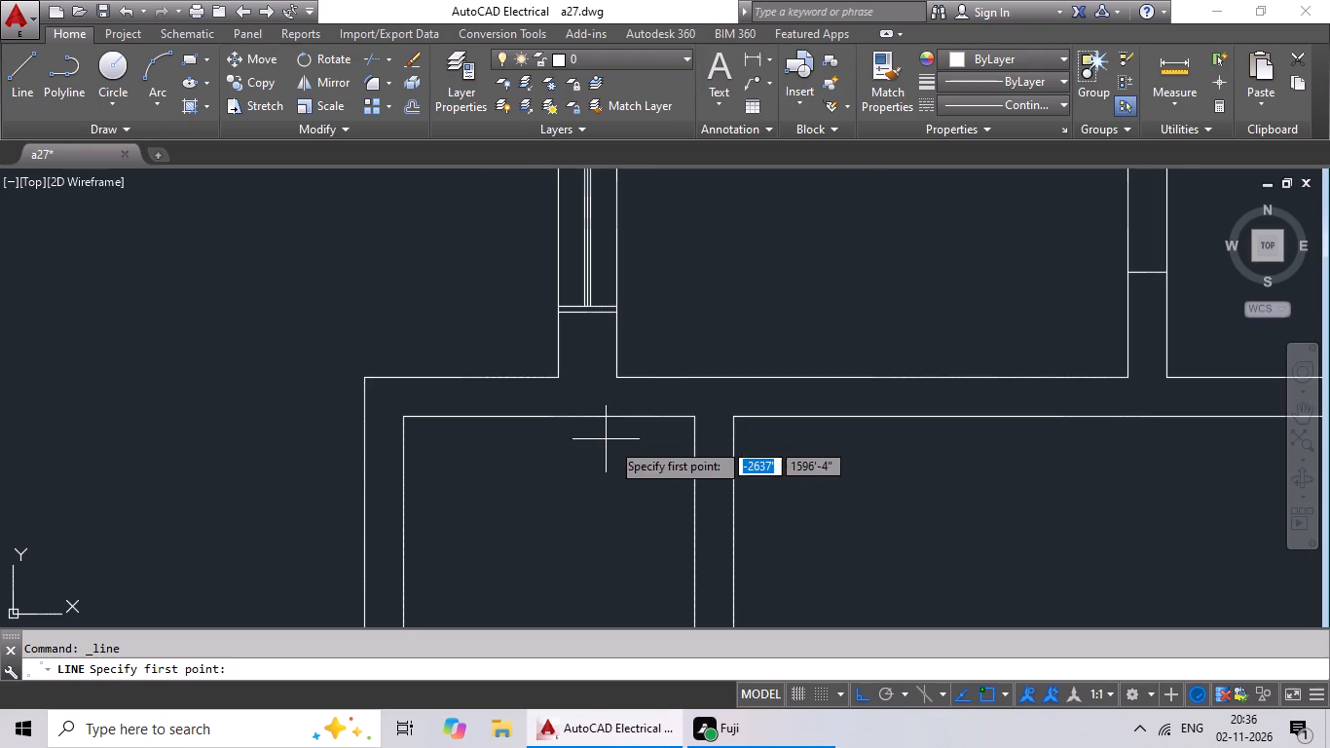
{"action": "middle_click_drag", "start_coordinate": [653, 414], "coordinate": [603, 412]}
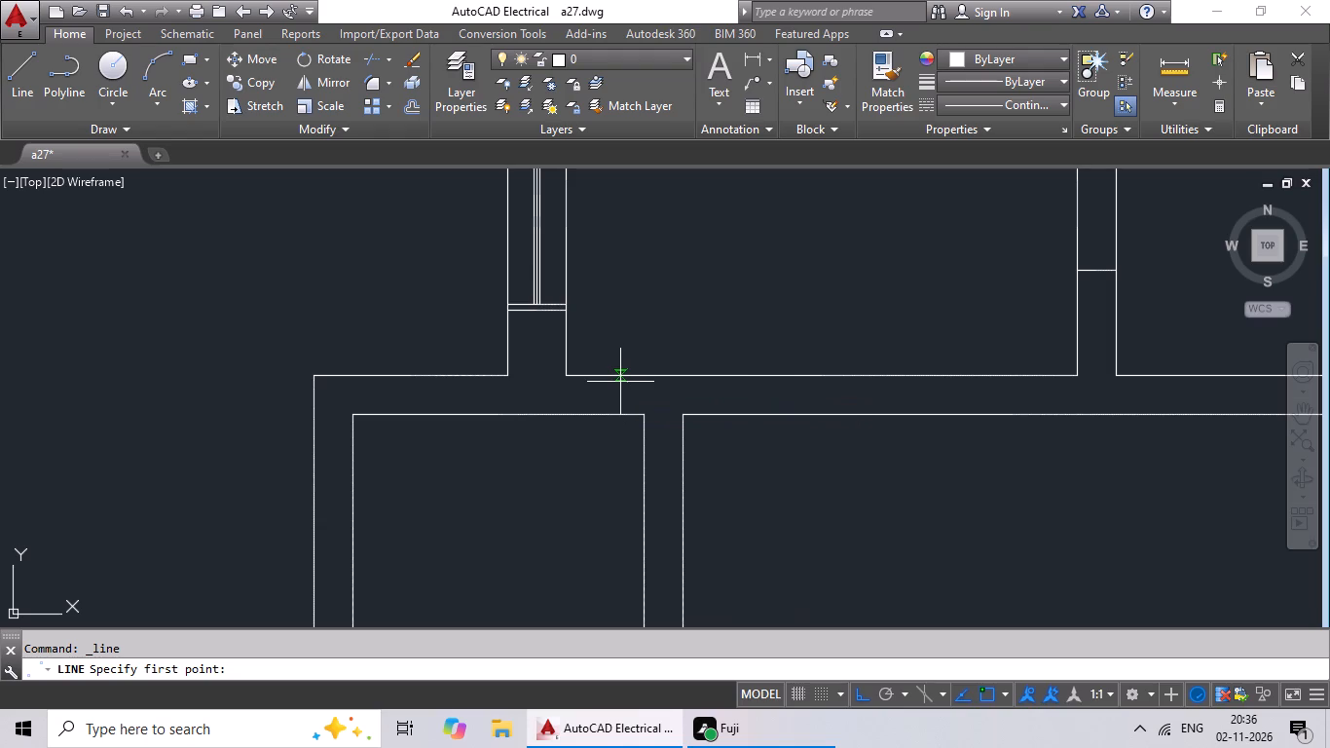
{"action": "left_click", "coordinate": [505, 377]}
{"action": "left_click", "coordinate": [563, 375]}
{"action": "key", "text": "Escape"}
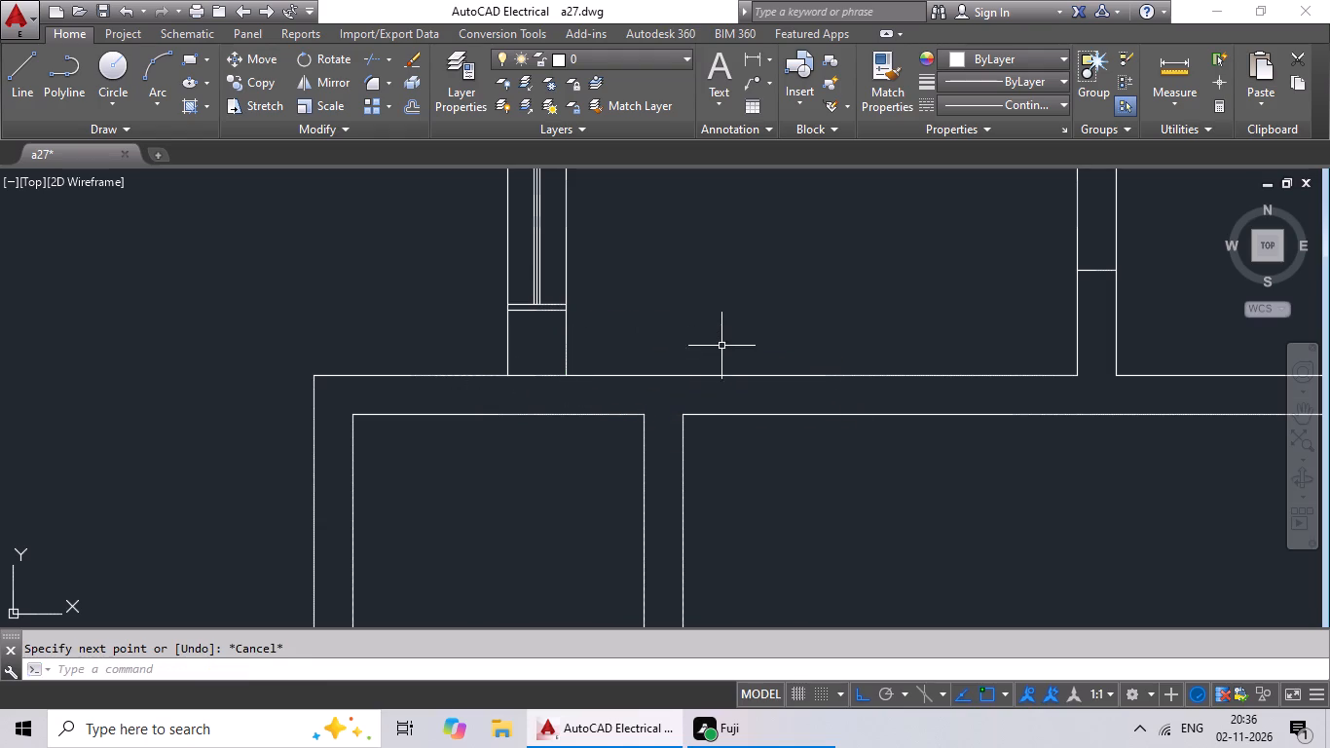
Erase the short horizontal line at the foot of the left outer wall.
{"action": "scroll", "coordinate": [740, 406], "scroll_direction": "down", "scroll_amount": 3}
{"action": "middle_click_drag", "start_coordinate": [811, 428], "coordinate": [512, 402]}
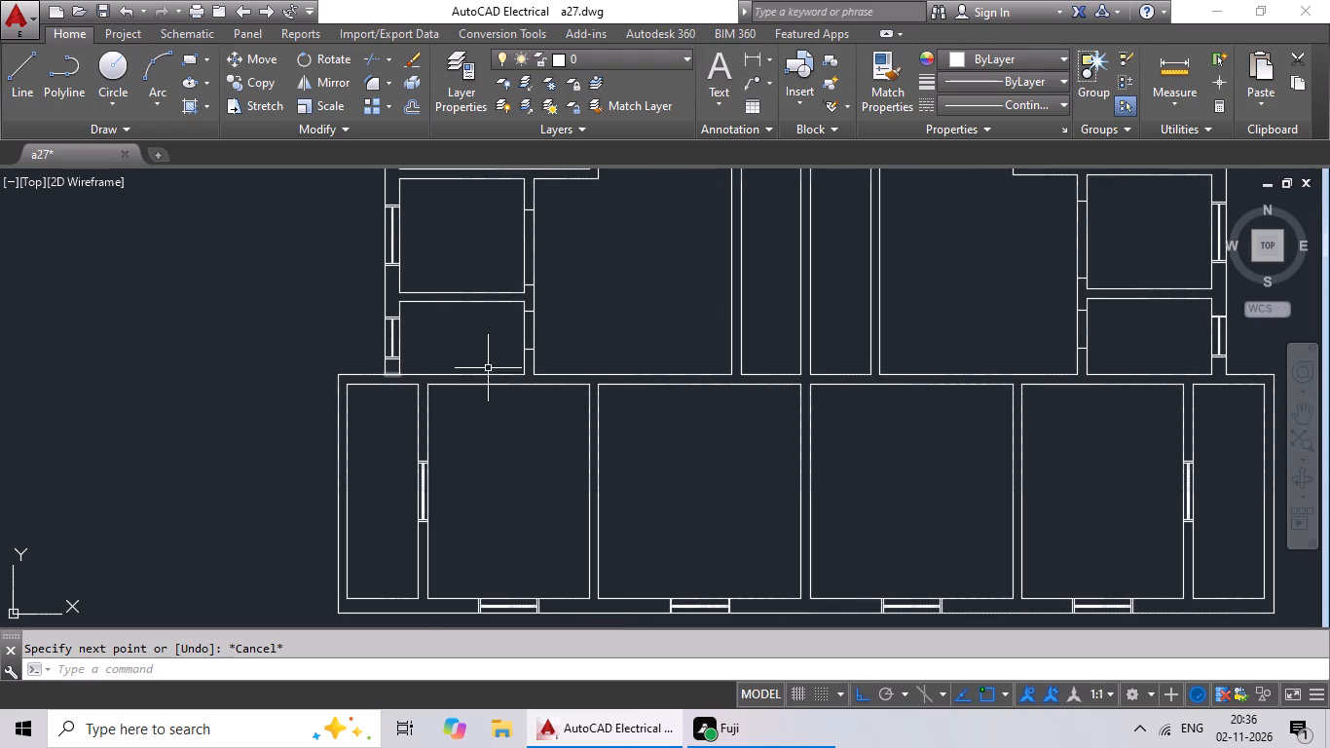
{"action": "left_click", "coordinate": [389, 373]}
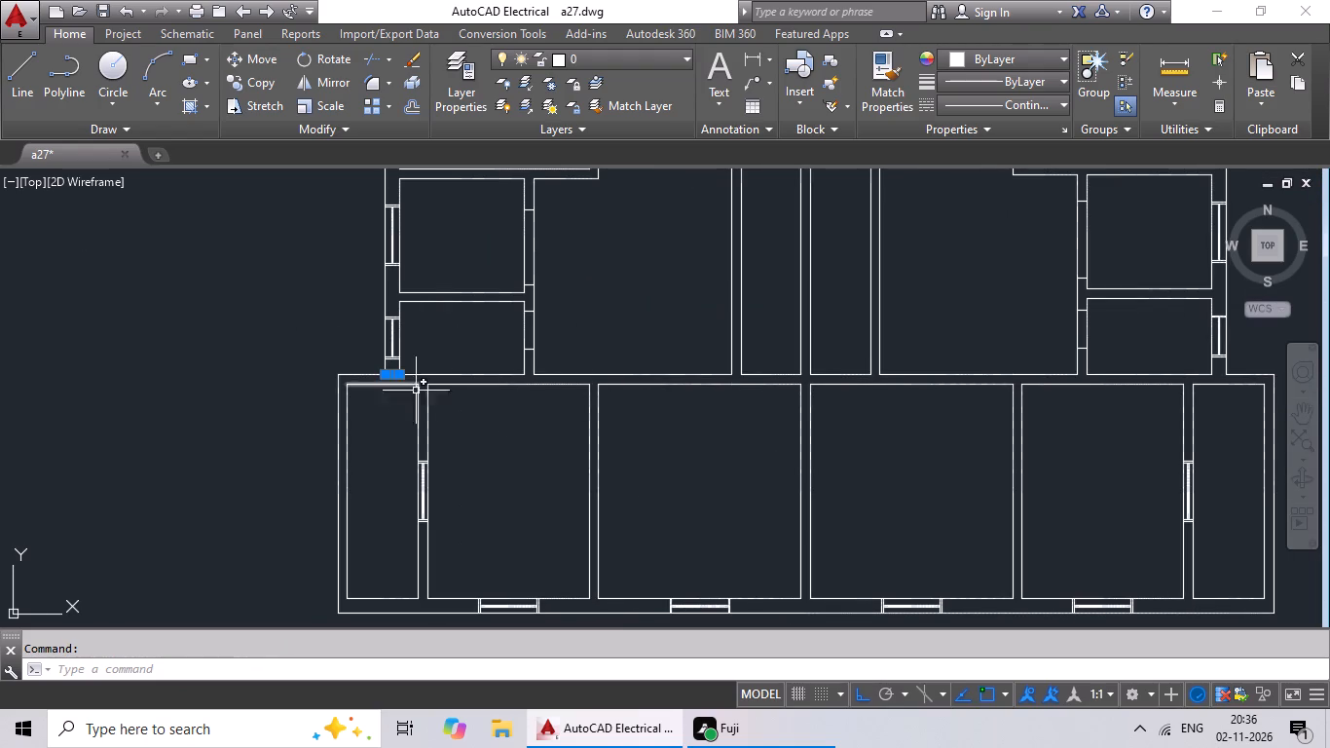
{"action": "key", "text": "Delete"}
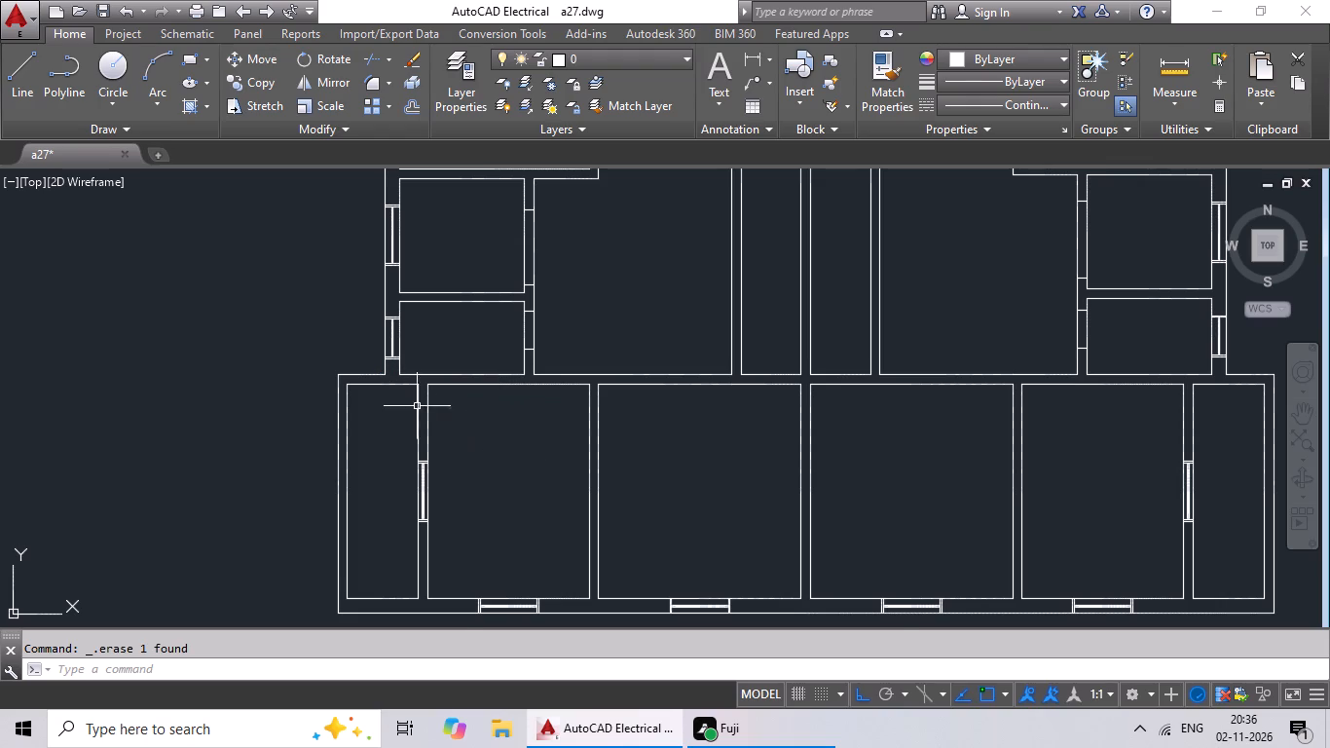
Measure the outer wall ledge from the narrow left room's outer corner toward the small-room wall with a trial linear dimension.
{"action": "scroll", "coordinate": [401, 390], "scroll_direction": "up", "scroll_amount": 2}
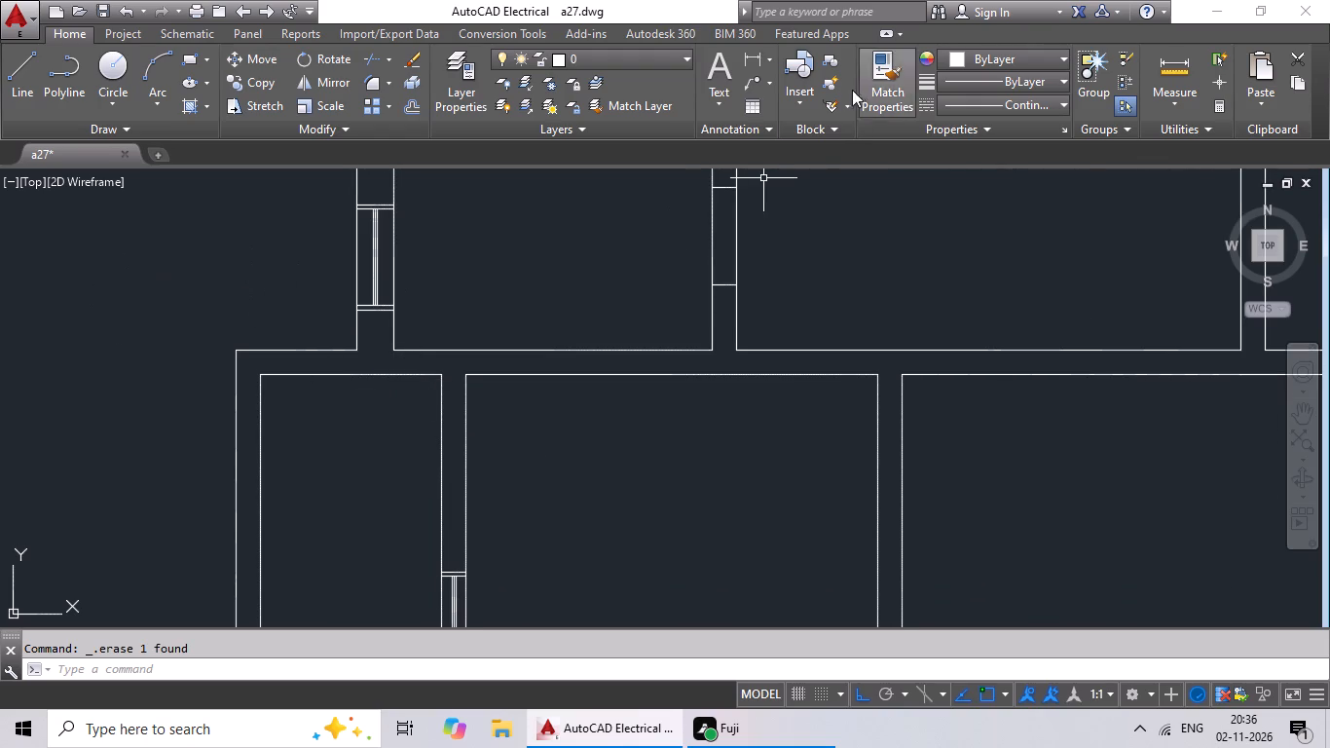
{"action": "left_click", "coordinate": [758, 56]}
{"action": "scroll", "coordinate": [249, 331], "scroll_direction": "up", "scroll_amount": 3}
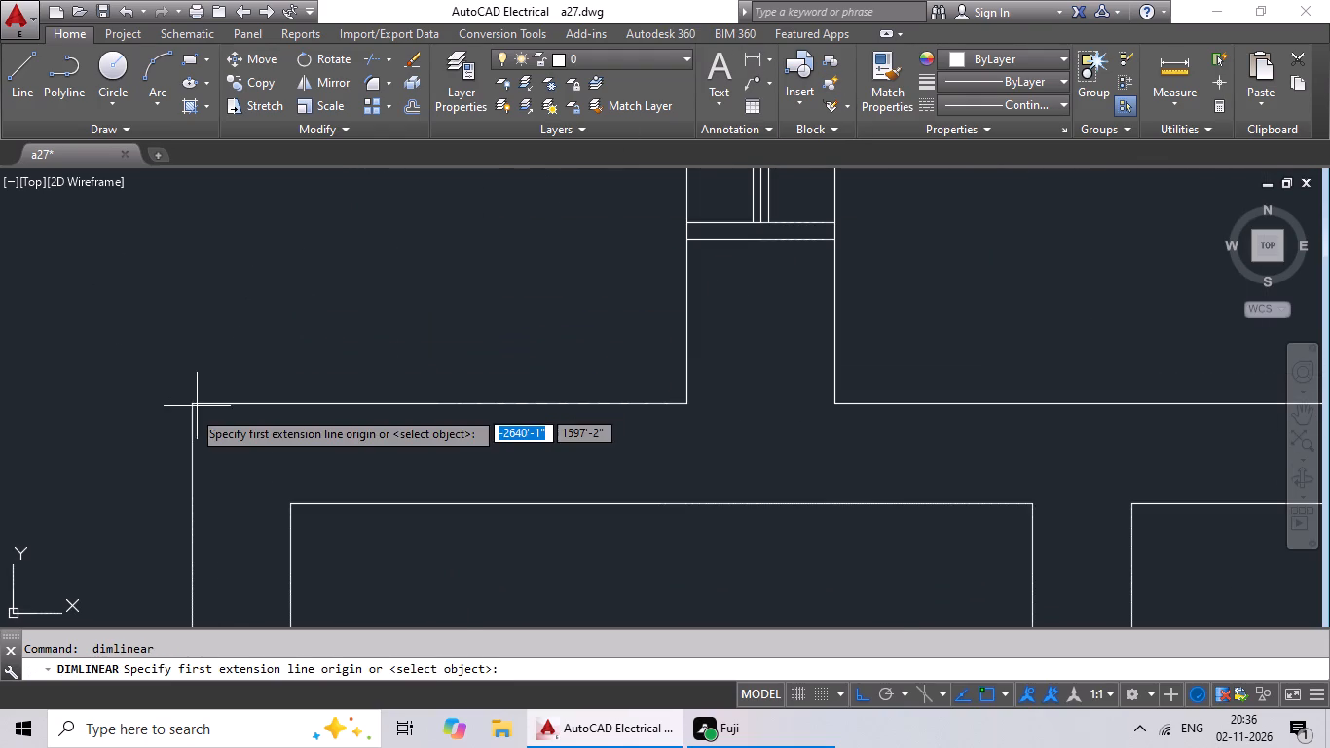
{"action": "left_click", "coordinate": [190, 401]}
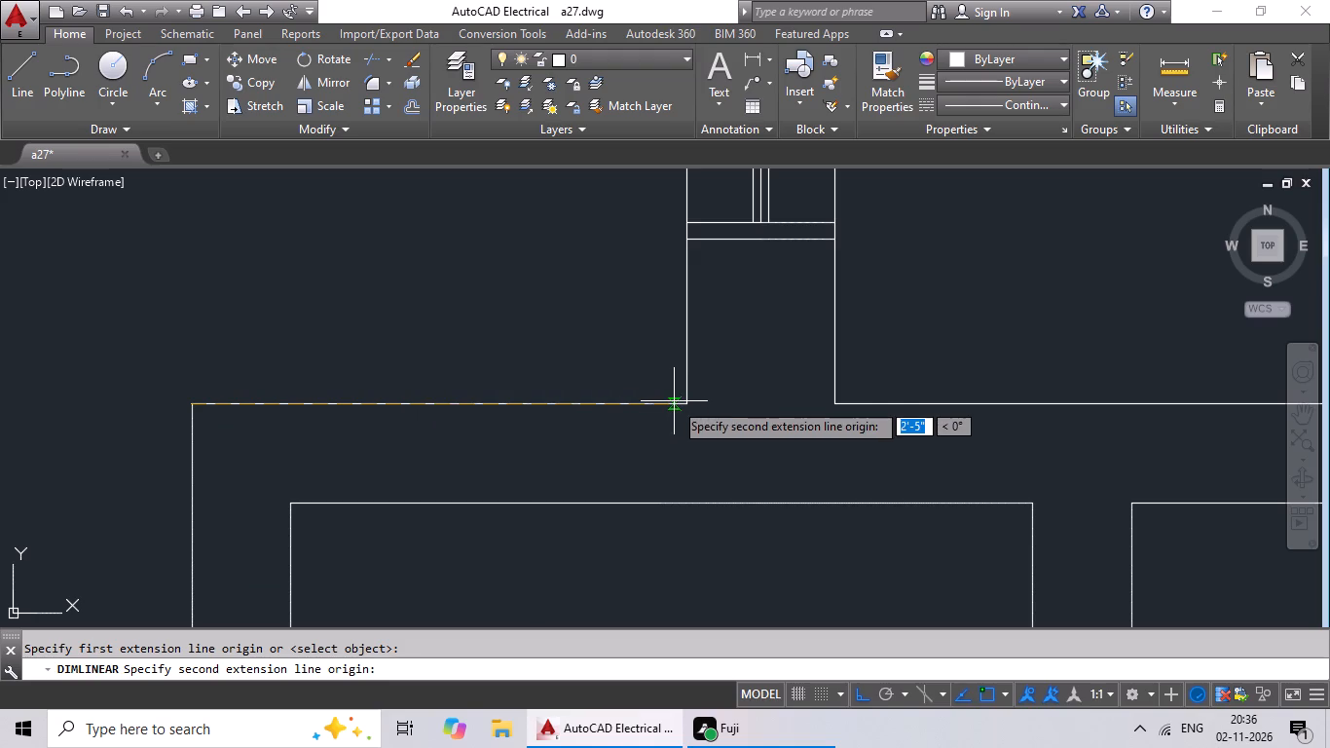
{"action": "left_click", "coordinate": [674, 401]}
{"action": "scroll", "coordinate": [690, 419], "scroll_direction": "down", "scroll_amount": 3}
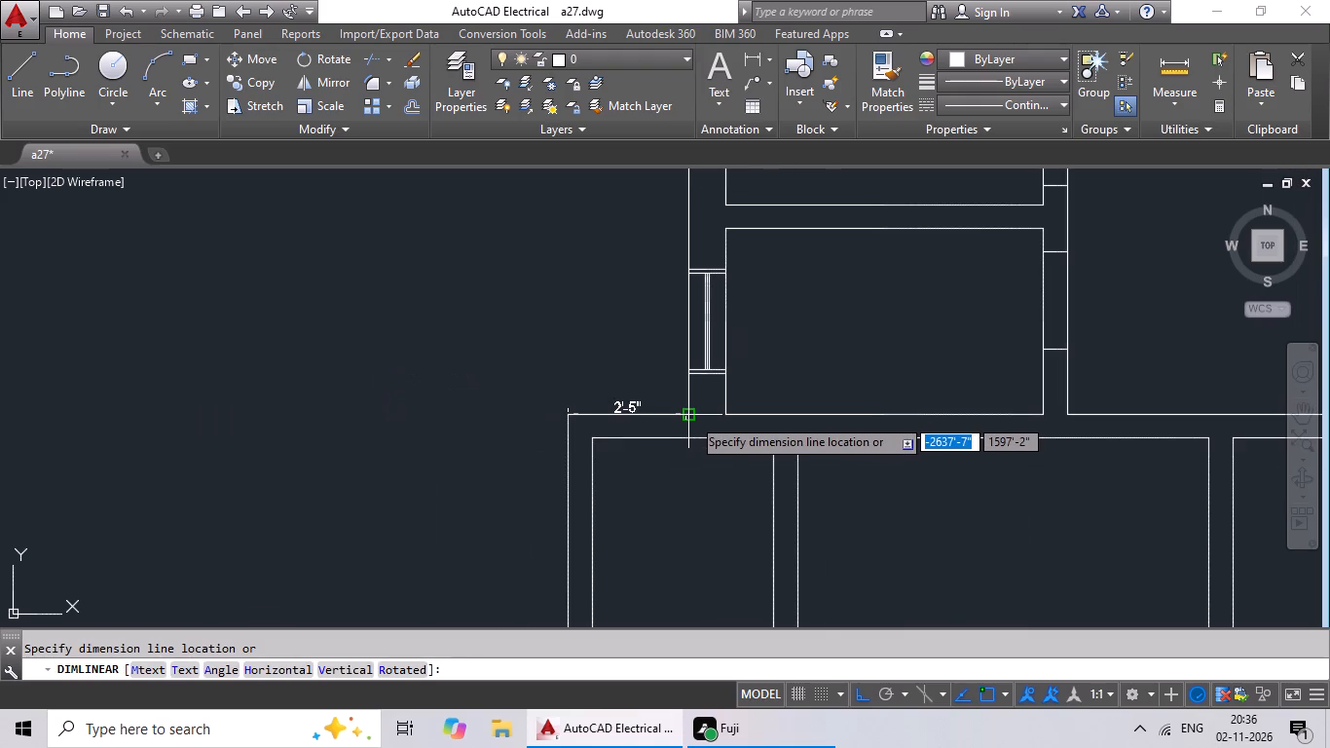
{"action": "key", "text": "Escape"}
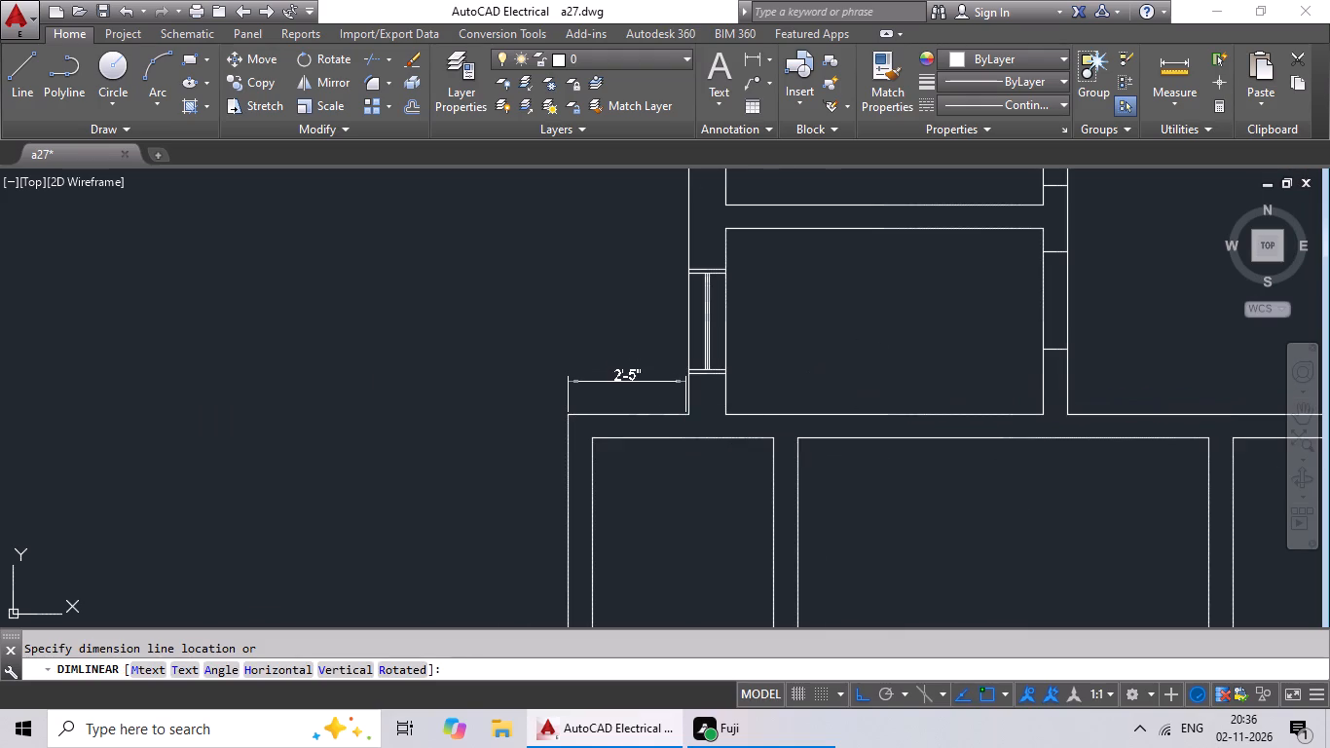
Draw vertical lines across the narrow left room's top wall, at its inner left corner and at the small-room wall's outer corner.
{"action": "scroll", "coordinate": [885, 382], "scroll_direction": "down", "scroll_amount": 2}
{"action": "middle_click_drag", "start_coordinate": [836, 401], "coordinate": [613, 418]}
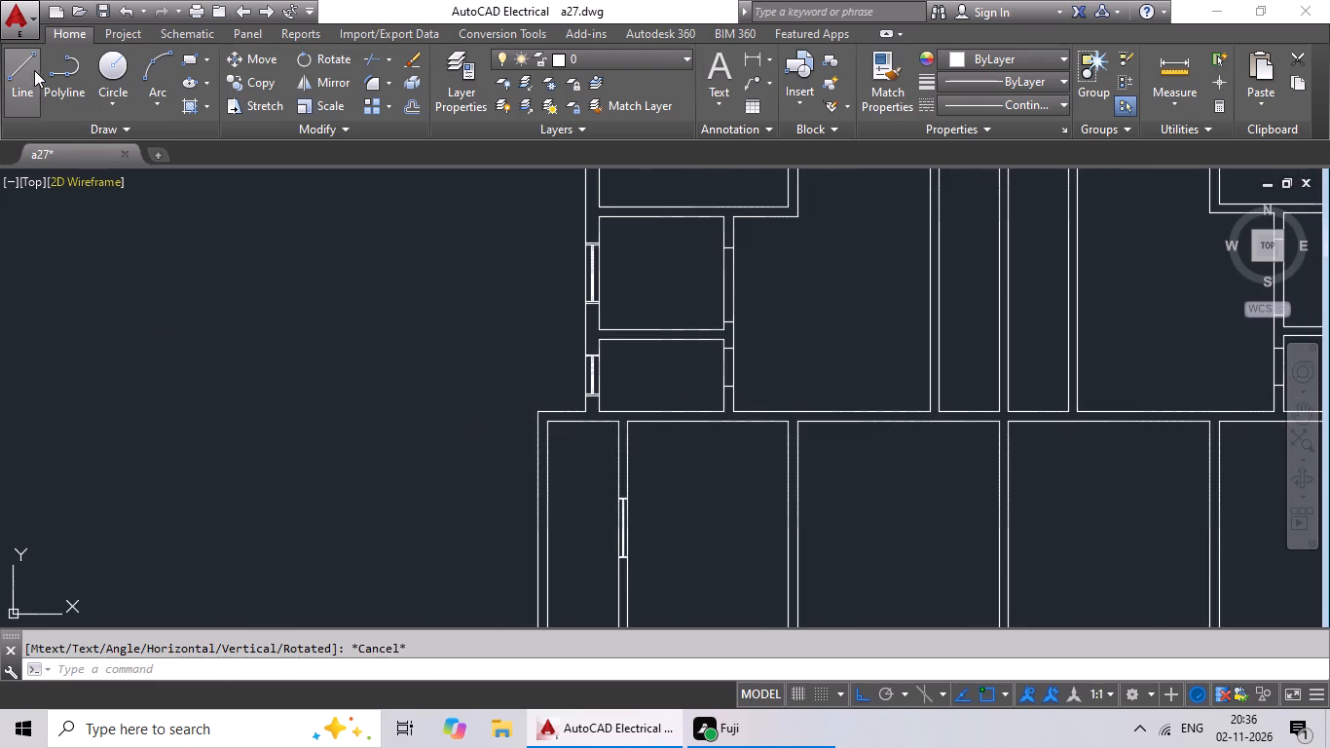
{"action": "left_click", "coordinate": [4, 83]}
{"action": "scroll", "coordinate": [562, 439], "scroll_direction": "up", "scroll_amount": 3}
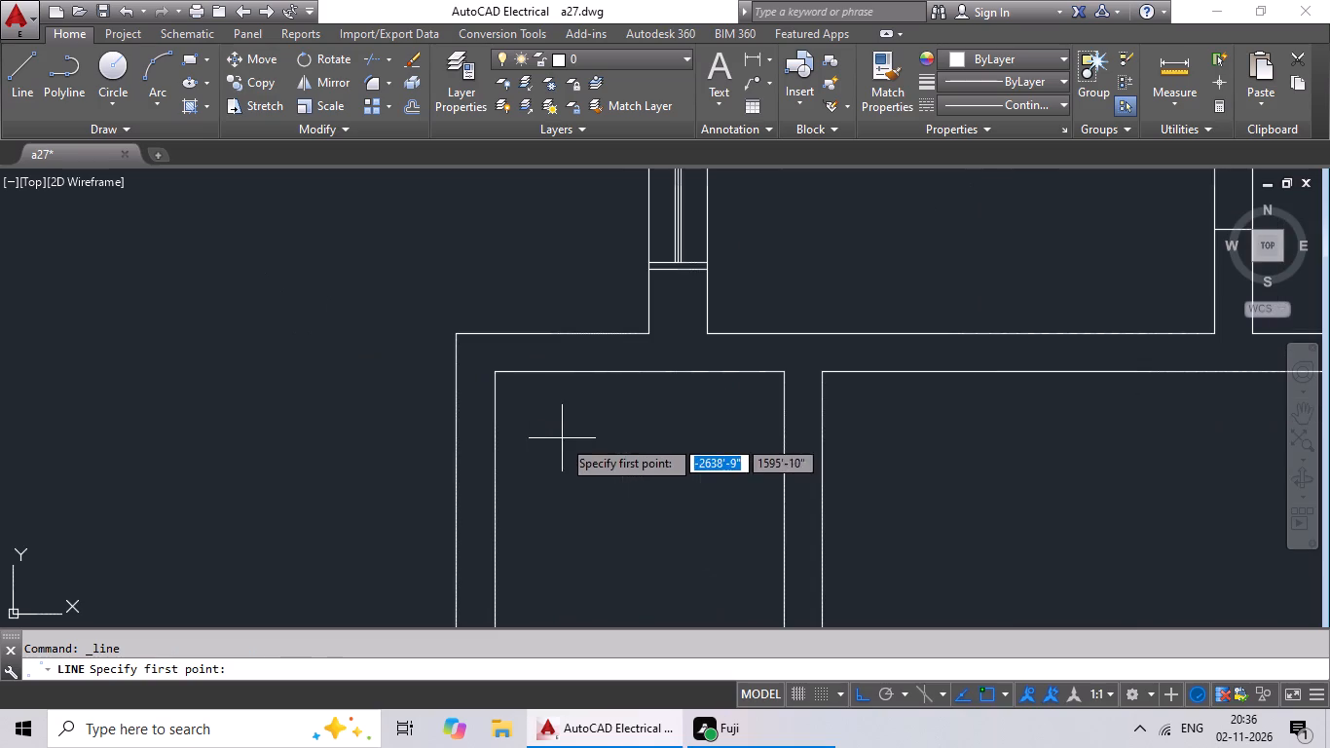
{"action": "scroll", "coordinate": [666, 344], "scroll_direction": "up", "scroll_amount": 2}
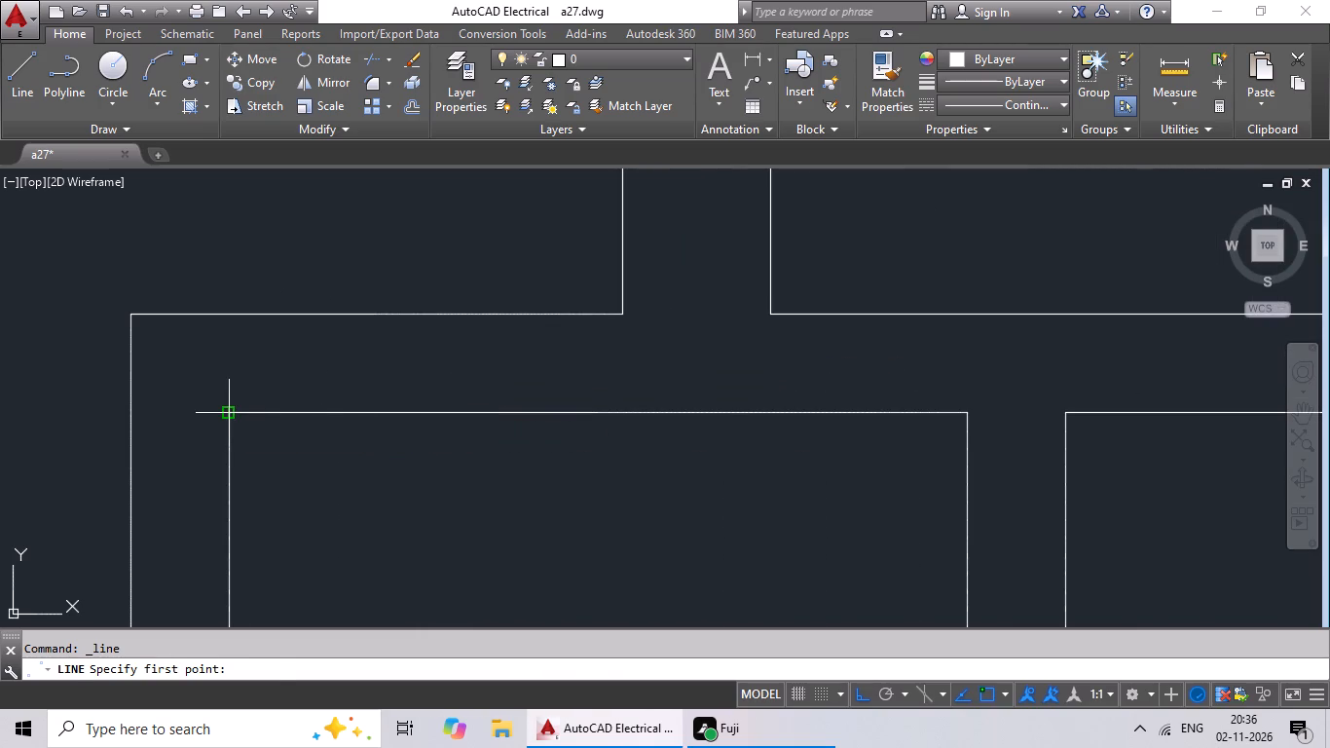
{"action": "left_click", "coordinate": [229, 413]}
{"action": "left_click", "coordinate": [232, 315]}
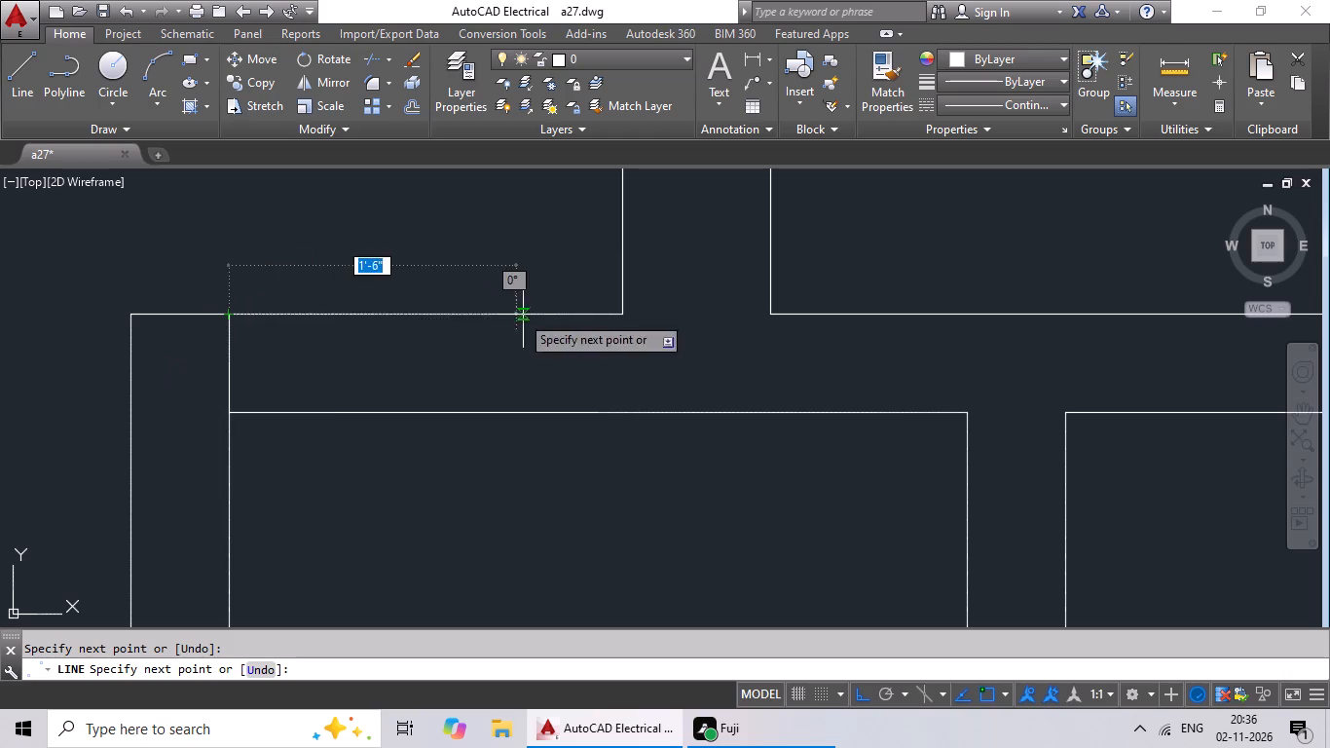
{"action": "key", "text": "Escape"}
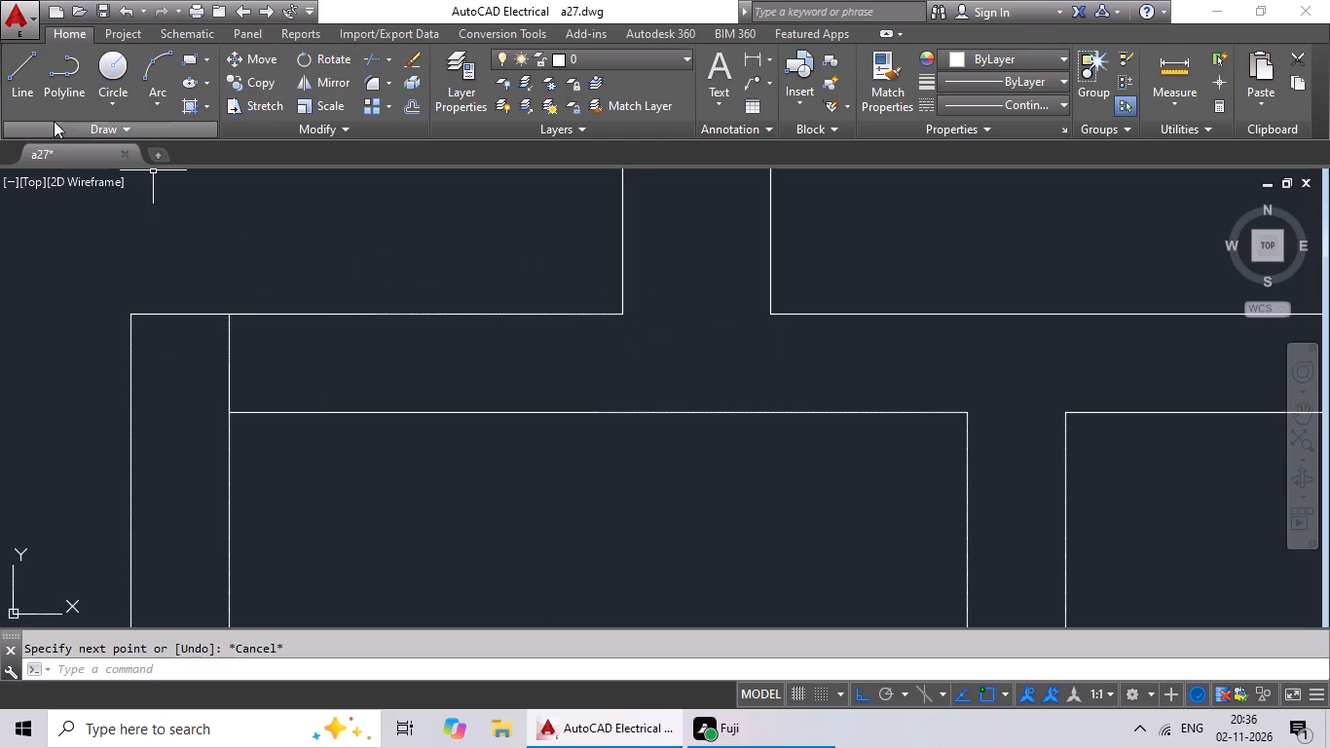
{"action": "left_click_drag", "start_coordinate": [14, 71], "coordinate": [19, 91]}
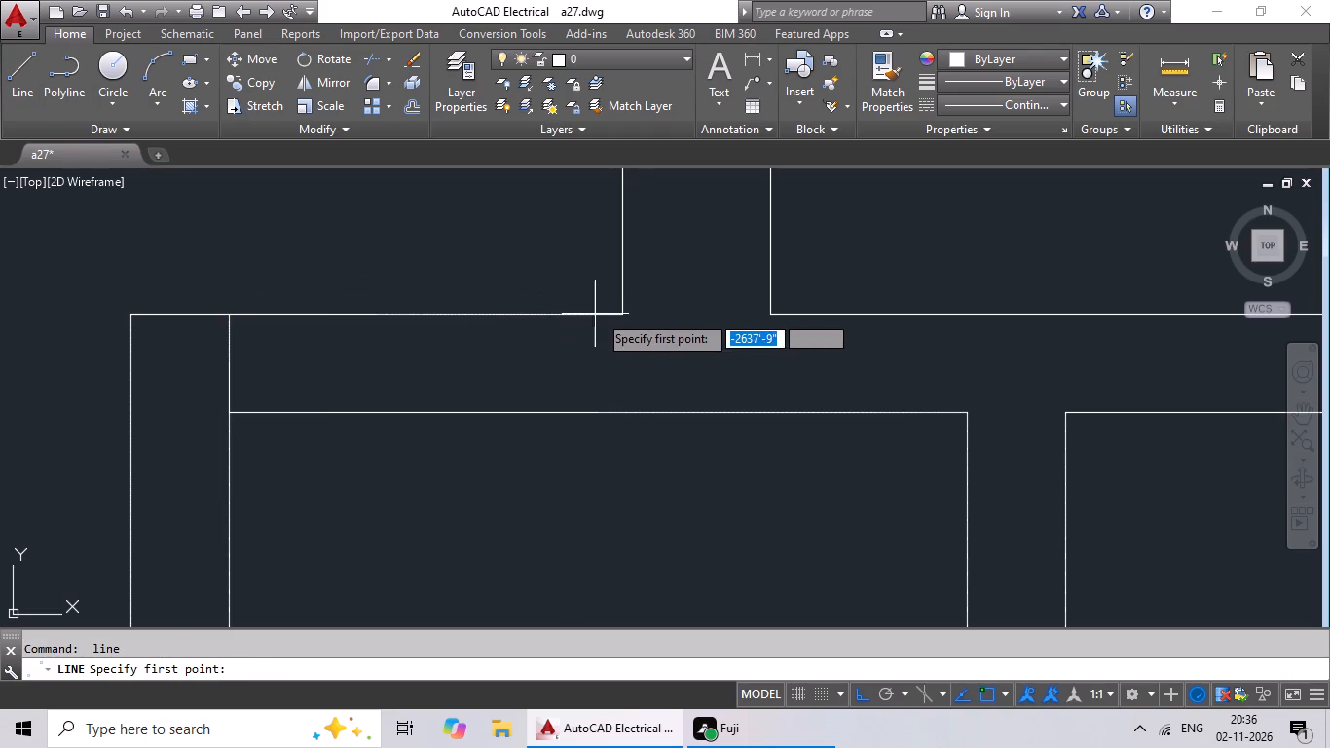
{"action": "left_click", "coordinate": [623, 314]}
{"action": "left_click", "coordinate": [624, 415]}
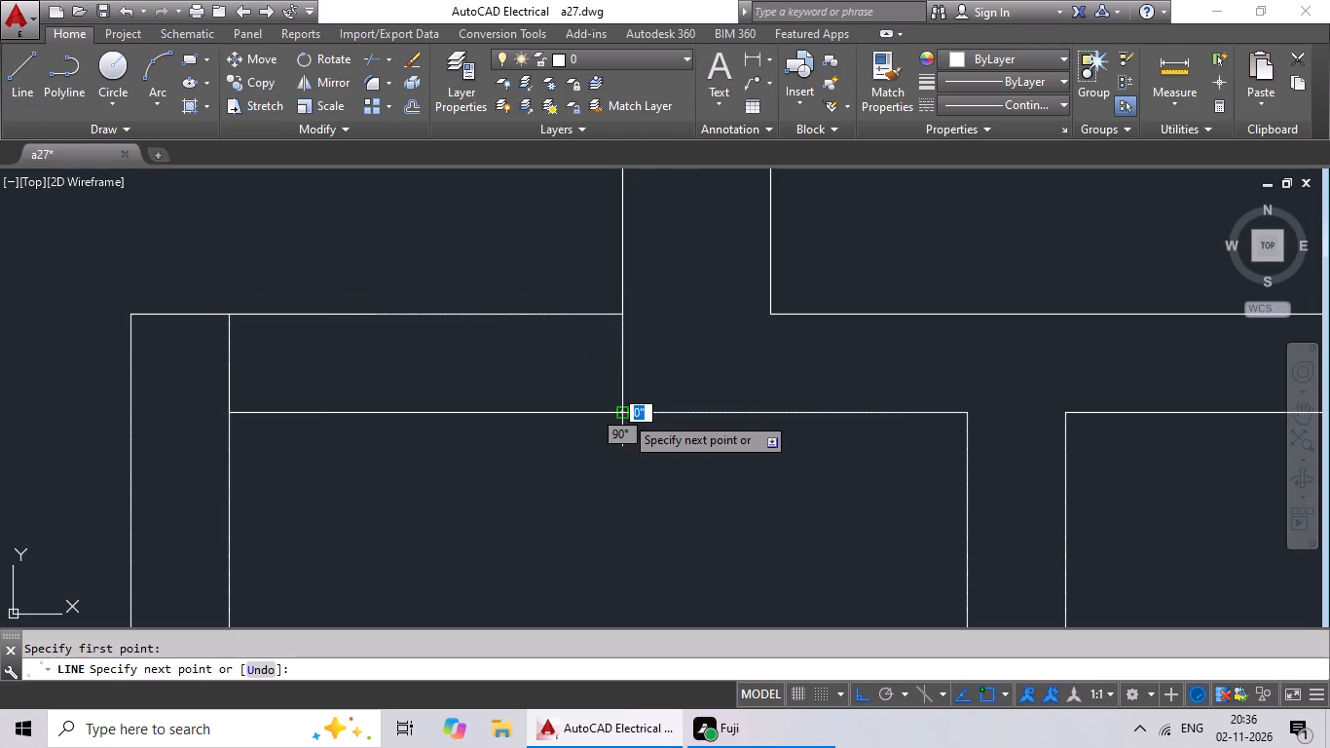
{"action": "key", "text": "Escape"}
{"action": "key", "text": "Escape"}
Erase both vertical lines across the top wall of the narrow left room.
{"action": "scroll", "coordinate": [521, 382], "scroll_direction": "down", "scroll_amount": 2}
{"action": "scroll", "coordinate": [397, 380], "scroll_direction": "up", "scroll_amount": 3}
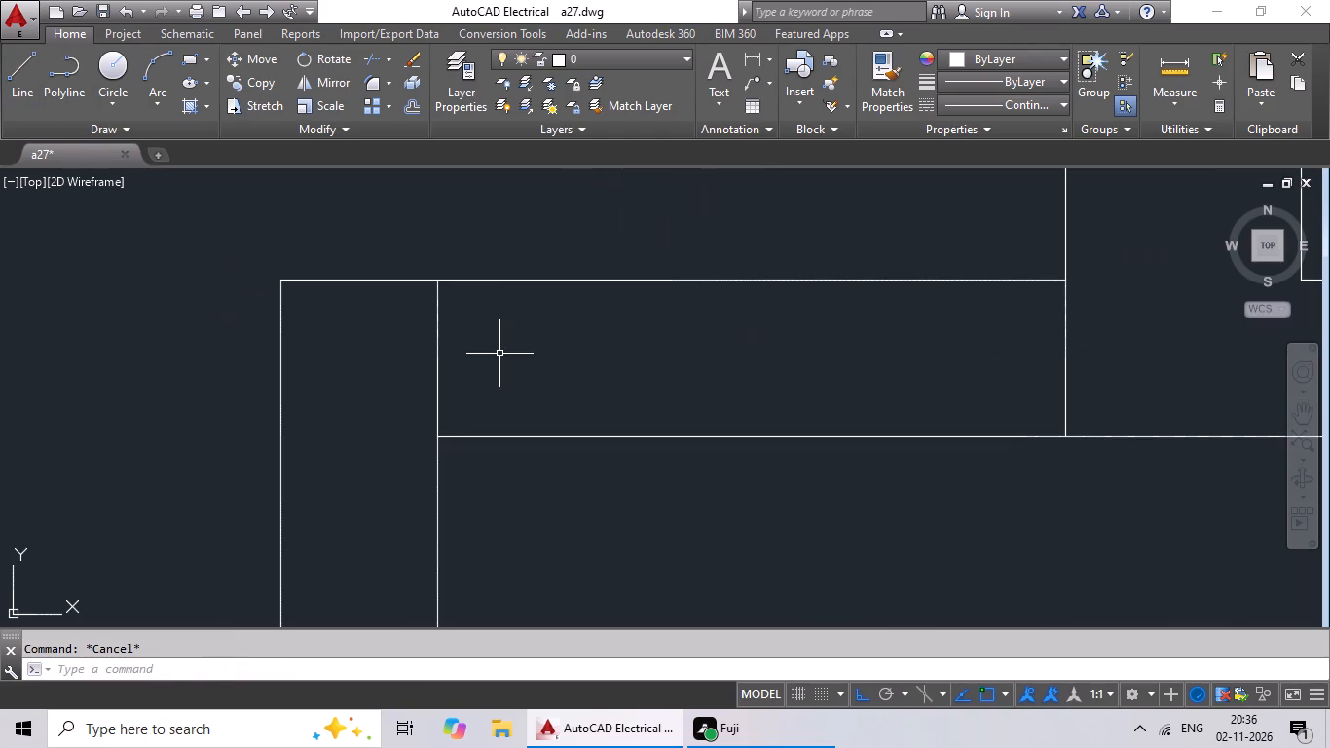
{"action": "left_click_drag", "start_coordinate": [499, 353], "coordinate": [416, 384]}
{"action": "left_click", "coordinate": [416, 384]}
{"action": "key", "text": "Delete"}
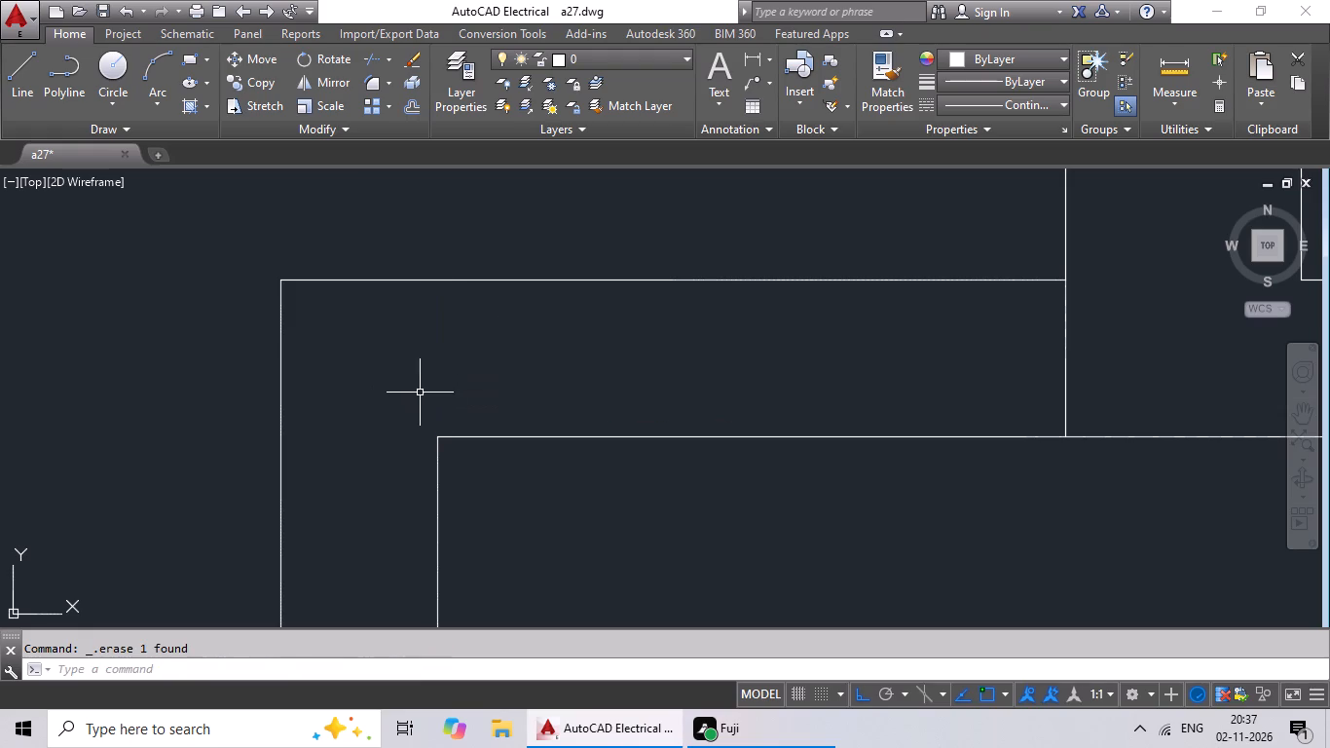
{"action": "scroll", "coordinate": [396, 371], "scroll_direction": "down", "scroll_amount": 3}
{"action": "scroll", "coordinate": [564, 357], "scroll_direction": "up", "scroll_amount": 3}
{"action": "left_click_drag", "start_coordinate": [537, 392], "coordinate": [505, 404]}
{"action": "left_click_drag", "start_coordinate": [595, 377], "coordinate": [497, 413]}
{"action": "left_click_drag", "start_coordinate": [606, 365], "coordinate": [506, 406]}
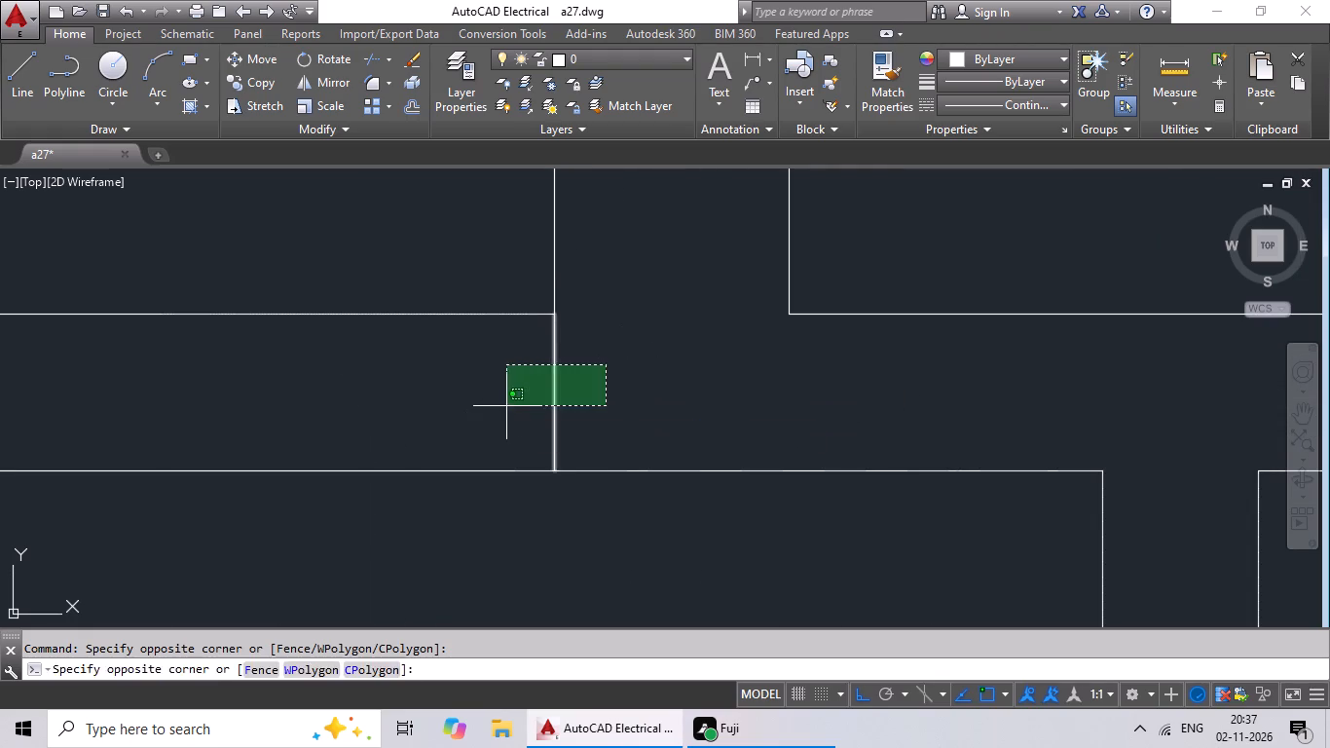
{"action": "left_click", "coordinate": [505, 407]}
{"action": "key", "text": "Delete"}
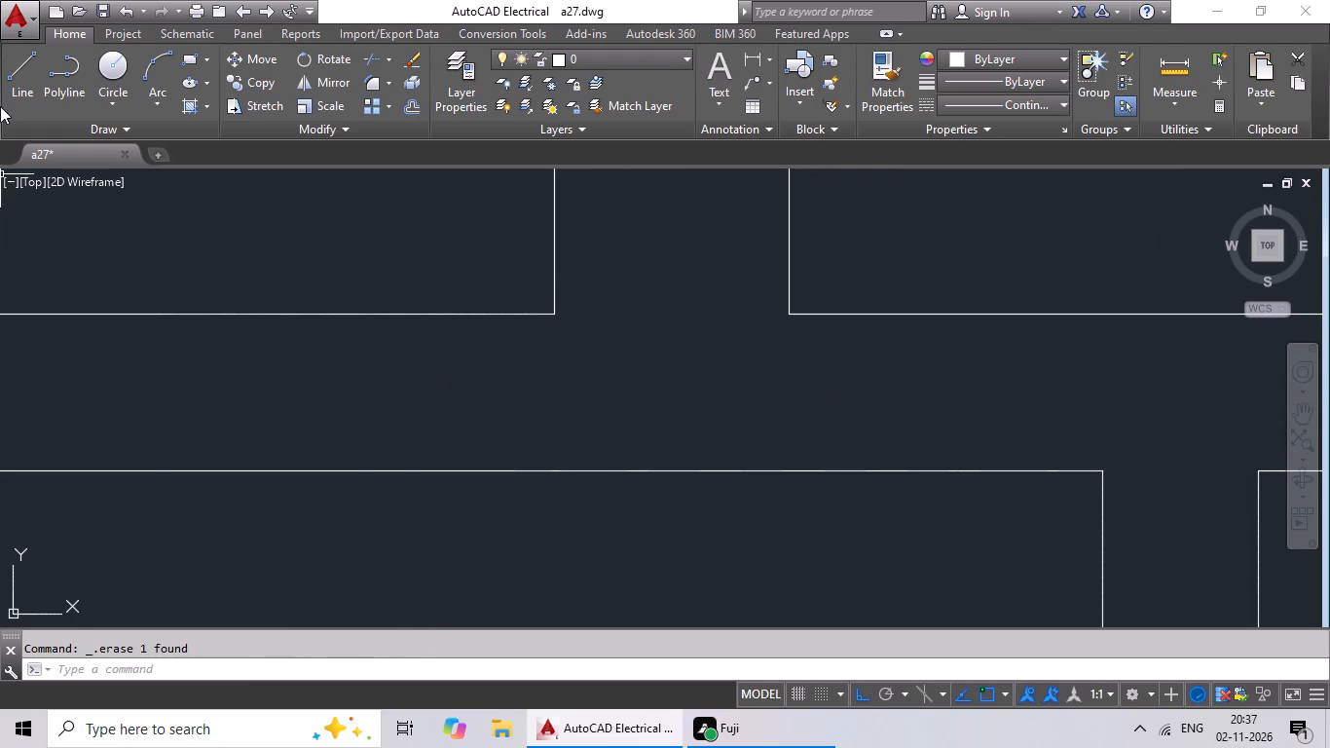
Draw two vertical jamb lines across the narrow left room's top wall, each set slightly inward from the adjoining wall corner.
{"action": "left_click", "coordinate": [30, 84]}
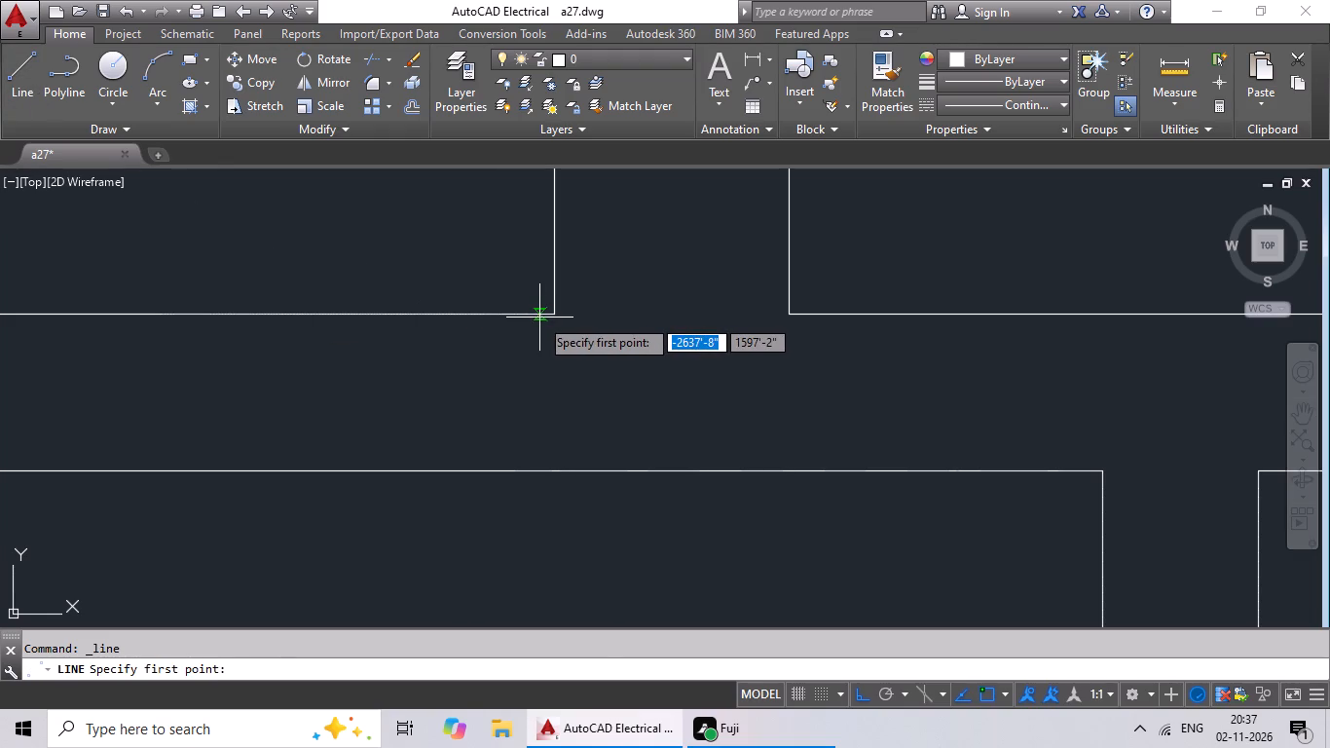
{"action": "left_click", "coordinate": [542, 315]}
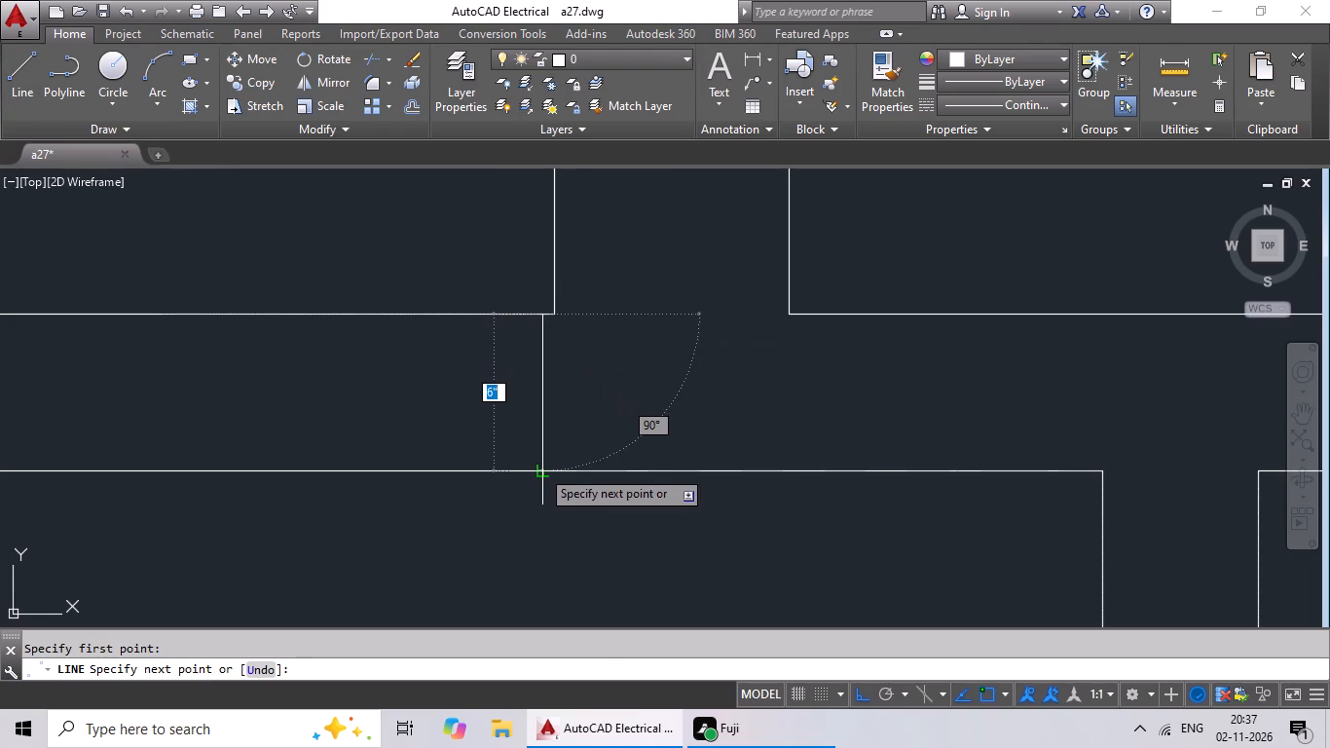
{"action": "left_click_drag", "start_coordinate": [540, 469], "coordinate": [559, 455]}
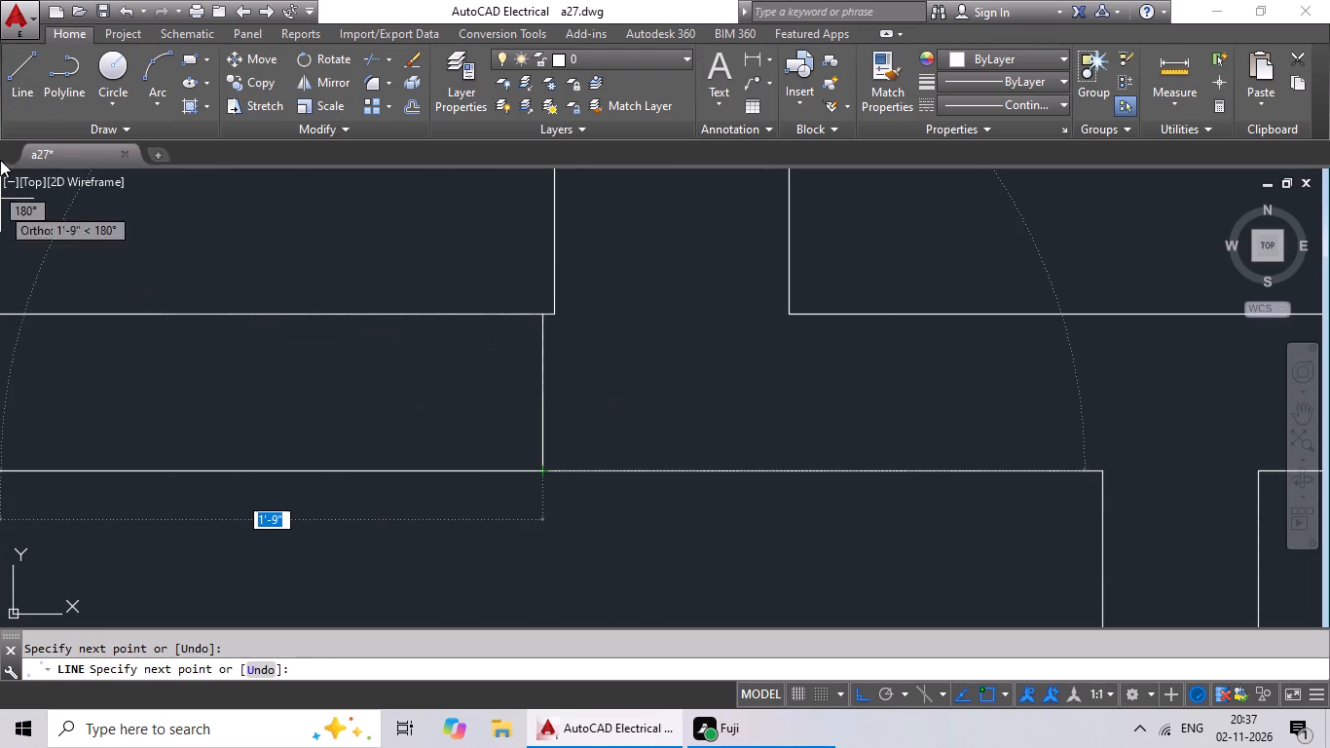
{"action": "key", "text": "Escape"}
{"action": "left_click", "coordinate": [14, 72]}
{"action": "scroll", "coordinate": [178, 298], "scroll_direction": "down", "scroll_amount": 2}
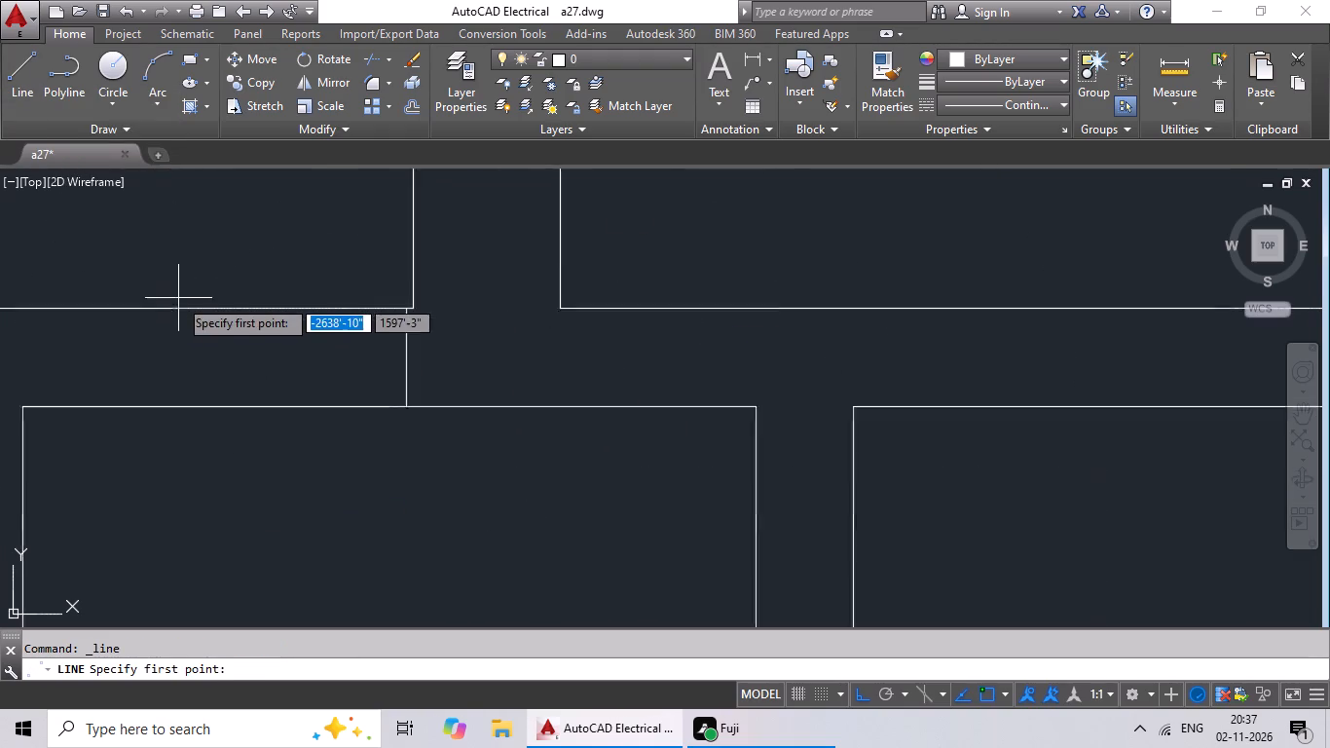
{"action": "scroll", "coordinate": [178, 298], "scroll_direction": "down", "scroll_amount": 1}
{"action": "middle_click_drag", "start_coordinate": [301, 319], "coordinate": [496, 354]}
{"action": "scroll", "coordinate": [319, 376], "scroll_direction": "up", "scroll_amount": 3}
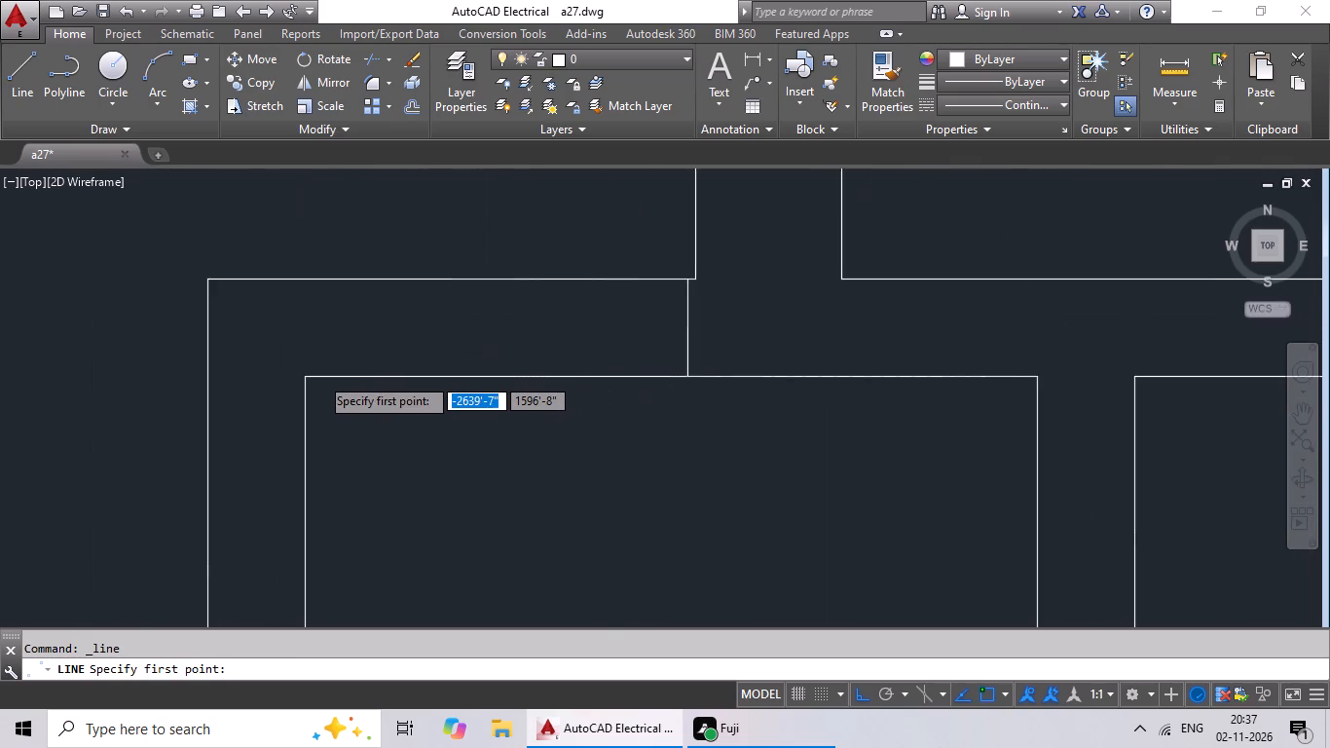
{"action": "left_click", "coordinate": [308, 376]}
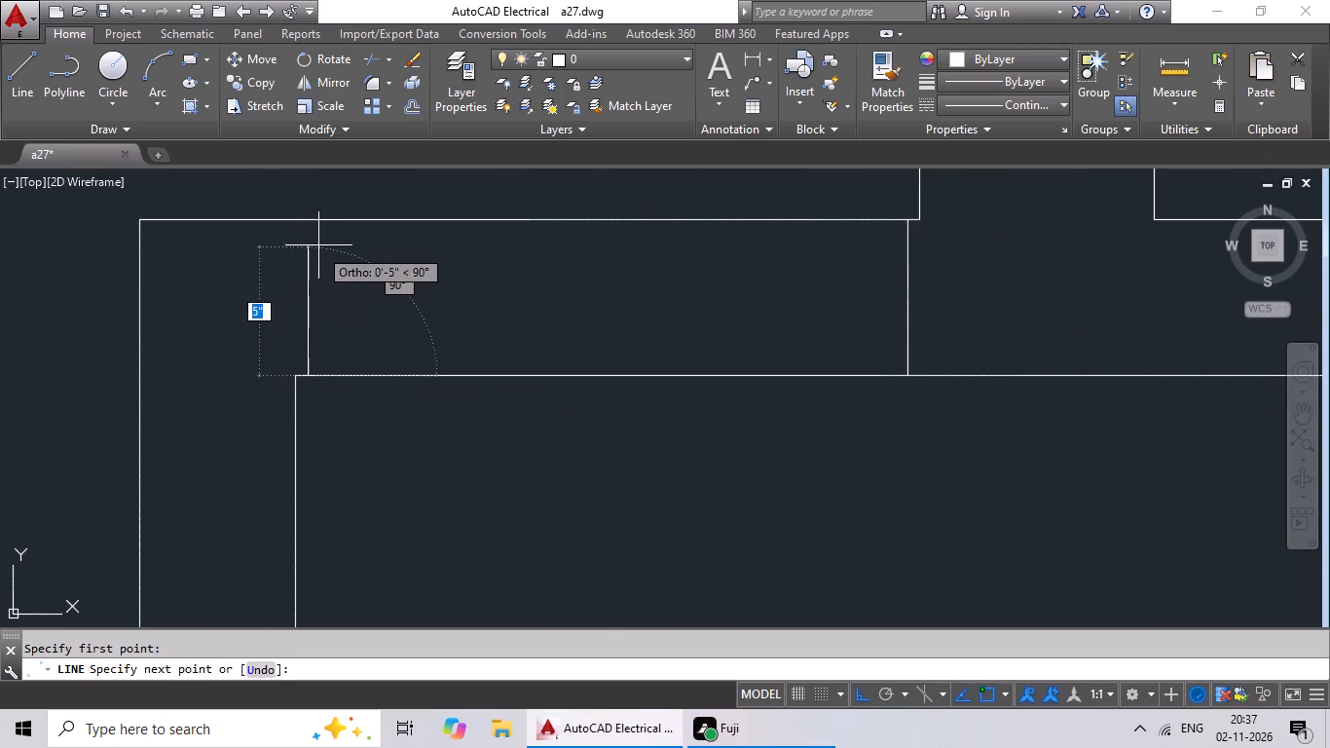
{"action": "left_click", "coordinate": [308, 221]}
{"action": "key", "text": "Escape"}
Measure the gap between the two jamb lines in the narrow left room's top wall with a trial linear dimension.
{"action": "scroll", "coordinate": [508, 292], "scroll_direction": "down", "scroll_amount": 4}
{"action": "middle_click_drag", "start_coordinate": [602, 398], "coordinate": [516, 401]}
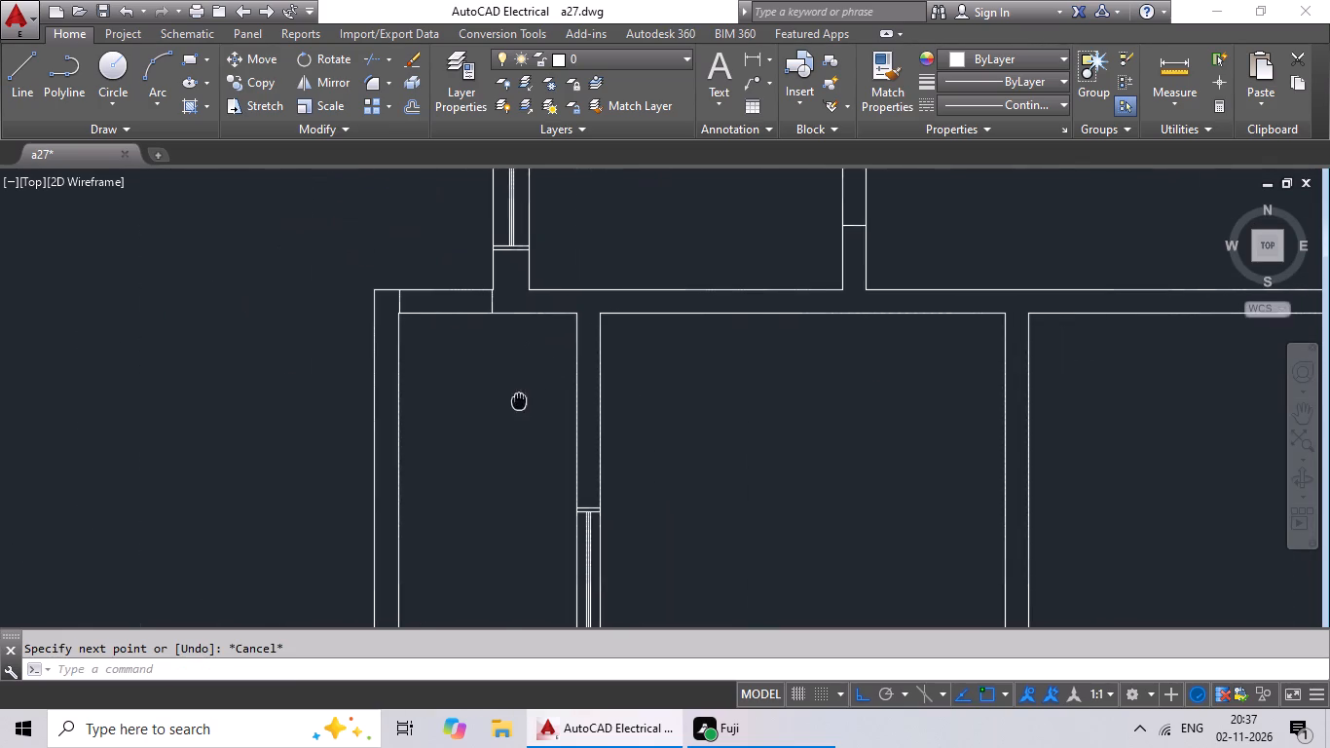
{"action": "middle_click_drag", "start_coordinate": [516, 401], "coordinate": [514, 402]}
{"action": "scroll", "coordinate": [412, 253], "scroll_direction": "up", "scroll_amount": 3}
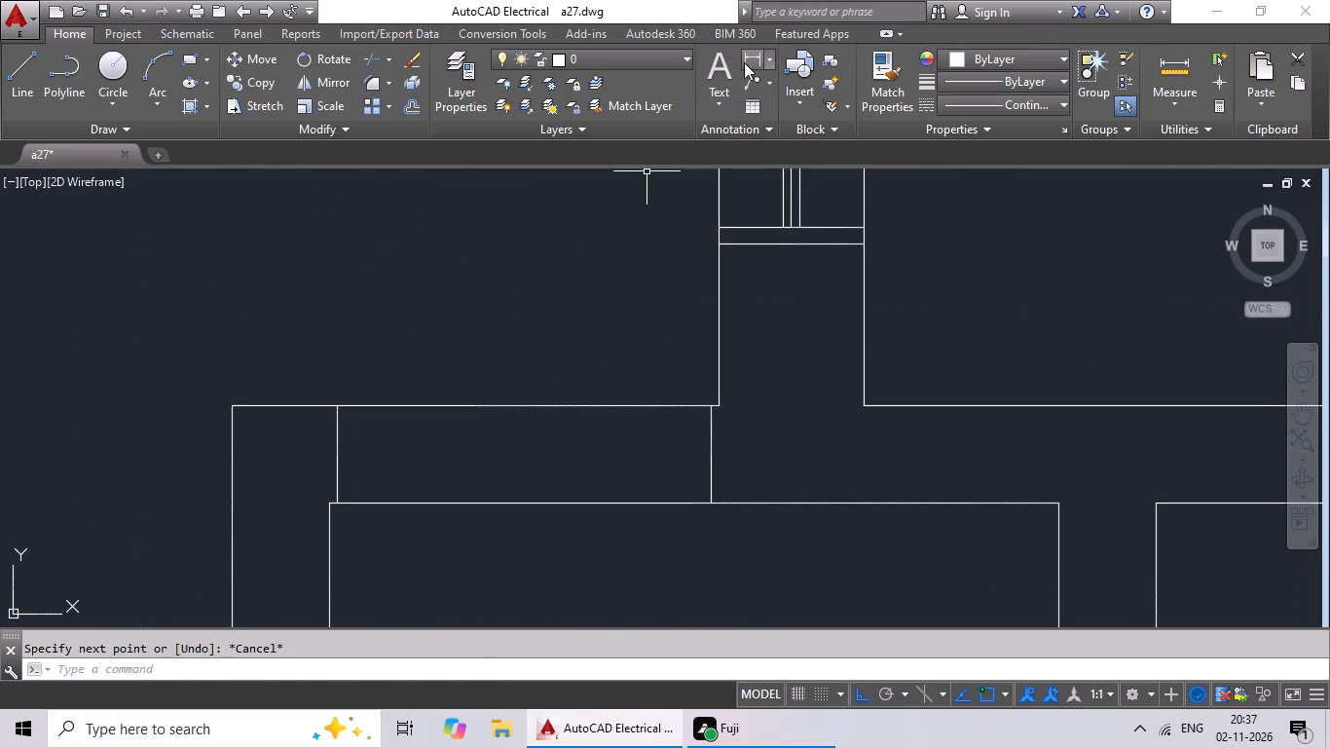
{"action": "left_click", "coordinate": [744, 61]}
{"action": "left_click", "coordinate": [343, 461]}
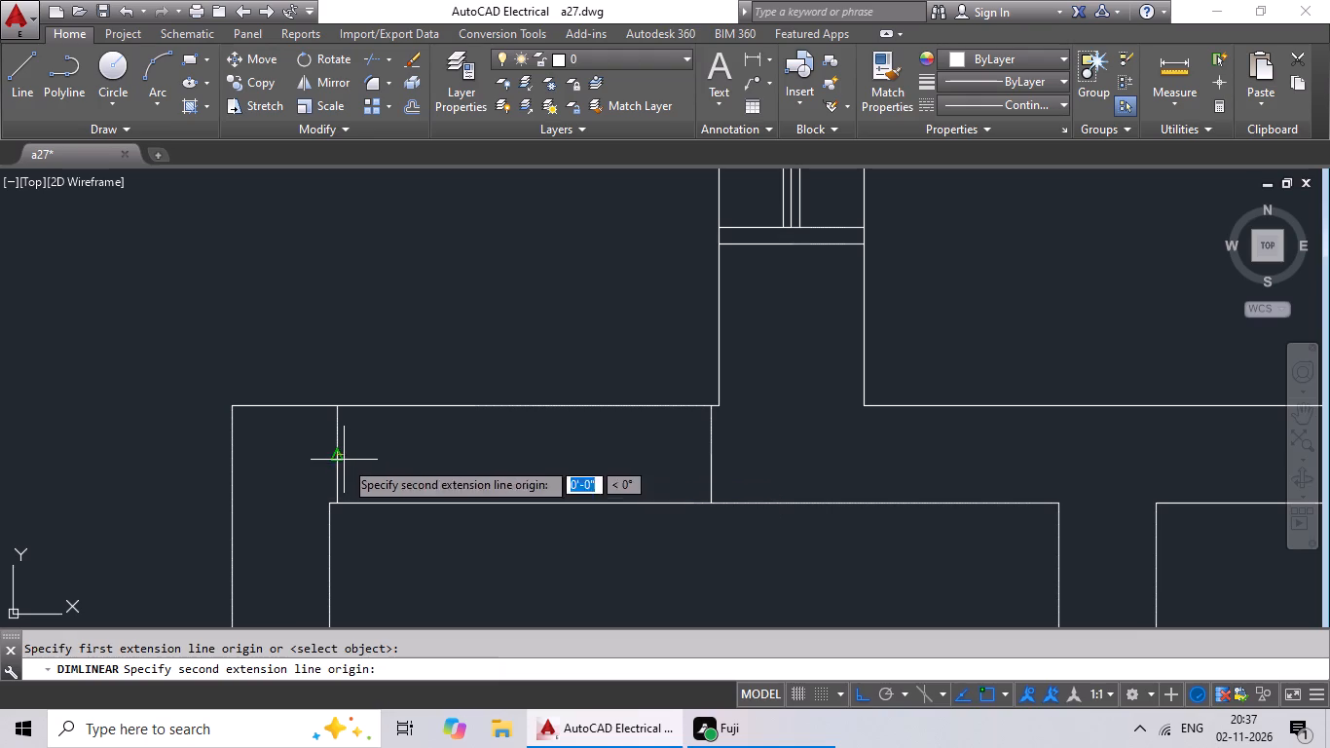
{"action": "double_click", "coordinate": [706, 450]}
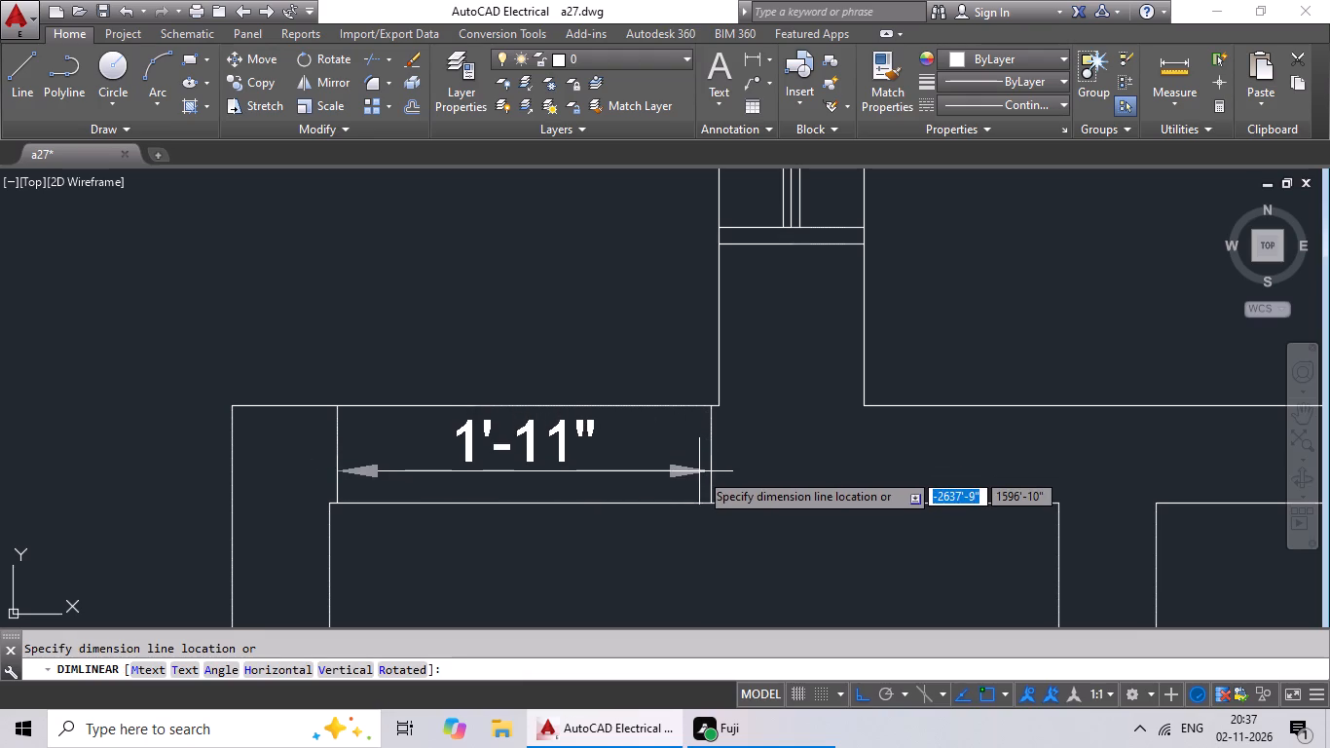
{"action": "scroll", "coordinate": [700, 470], "scroll_direction": "down", "scroll_amount": 1}
{"action": "middle_click_drag", "start_coordinate": [700, 468], "coordinate": [713, 413]}
{"action": "scroll", "coordinate": [714, 396], "scroll_direction": "down", "scroll_amount": 5}
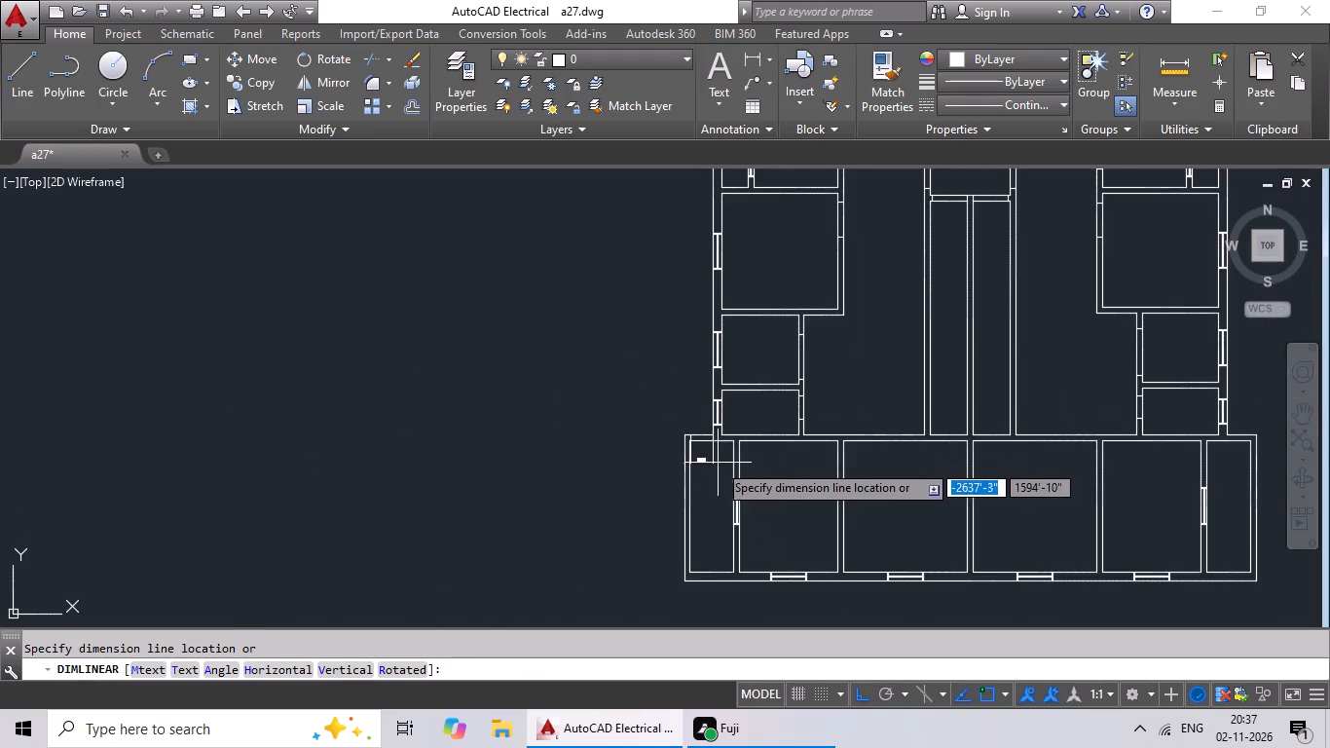
{"action": "middle_click_drag", "start_coordinate": [724, 458], "coordinate": [584, 450]}
{"action": "key", "text": "Escape"}
{"action": "key", "text": "Escape"}
Erase both jamb lines across the top wall of the narrow left room.
{"action": "scroll", "coordinate": [568, 417], "scroll_direction": "up", "scroll_amount": 5}
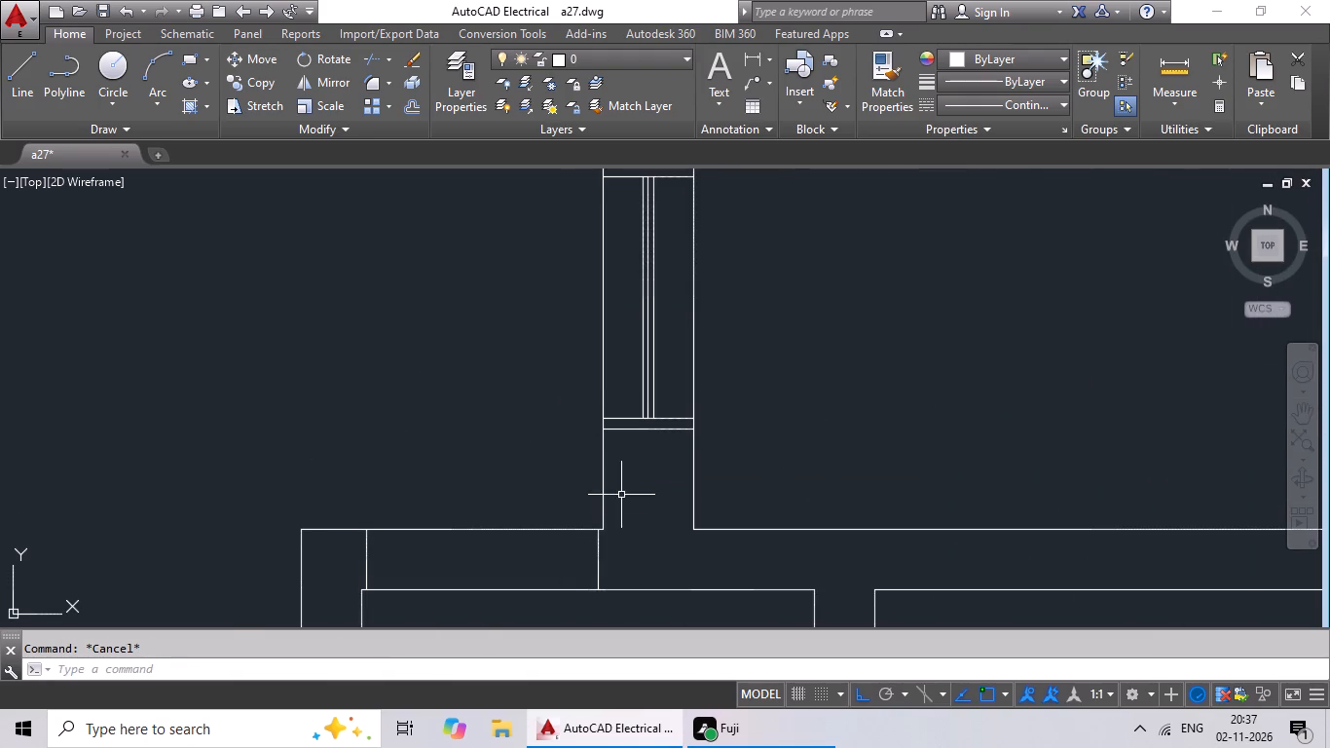
{"action": "middle_click_drag", "start_coordinate": [625, 478], "coordinate": [626, 364]}
{"action": "left_click_drag", "start_coordinate": [658, 435], "coordinate": [314, 445]}
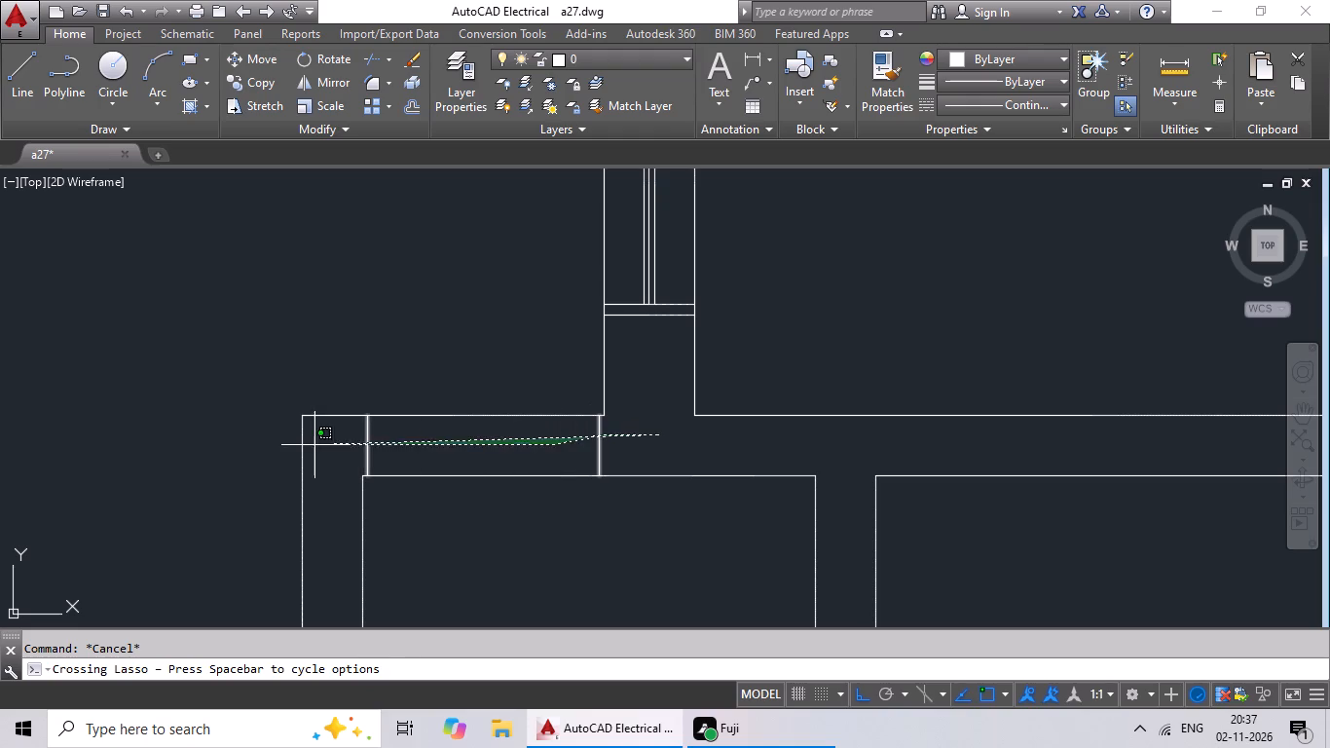
{"action": "left_click_drag", "start_coordinate": [314, 445], "coordinate": [314, 446]}
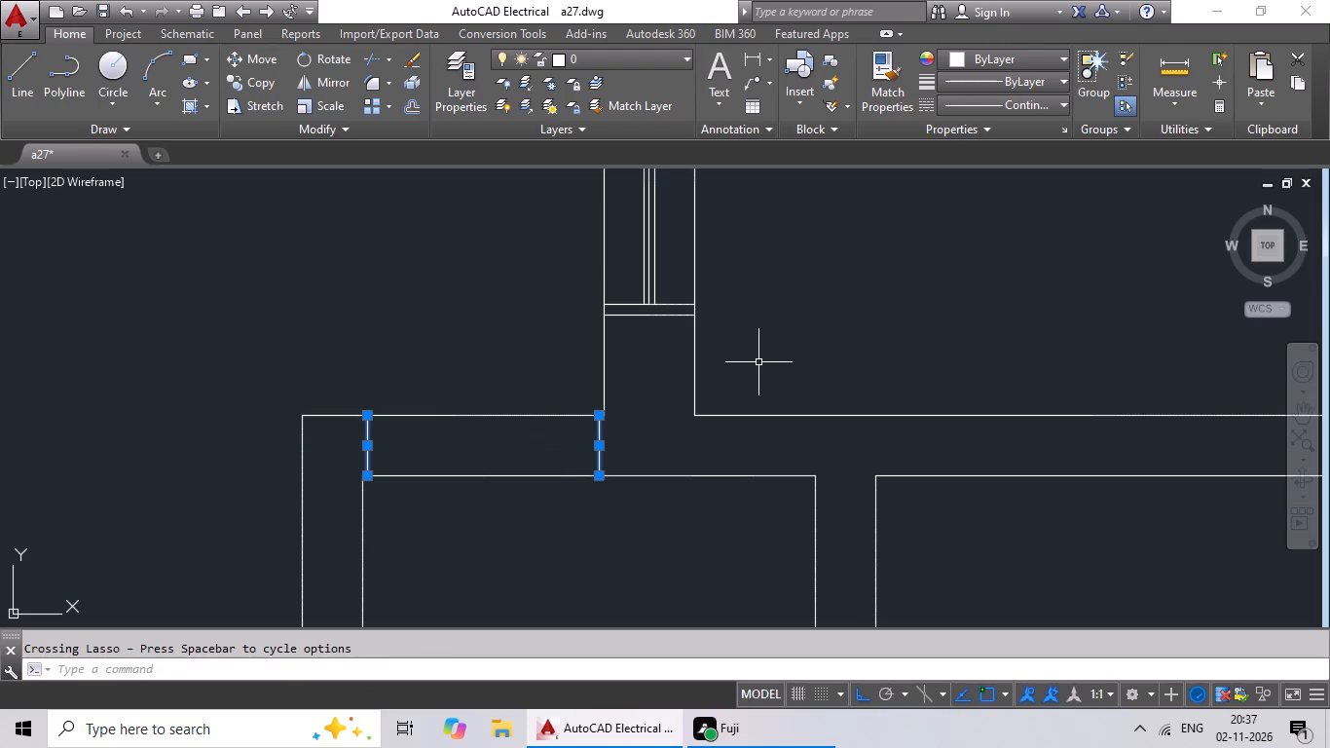
{"action": "key", "text": "Delete"}
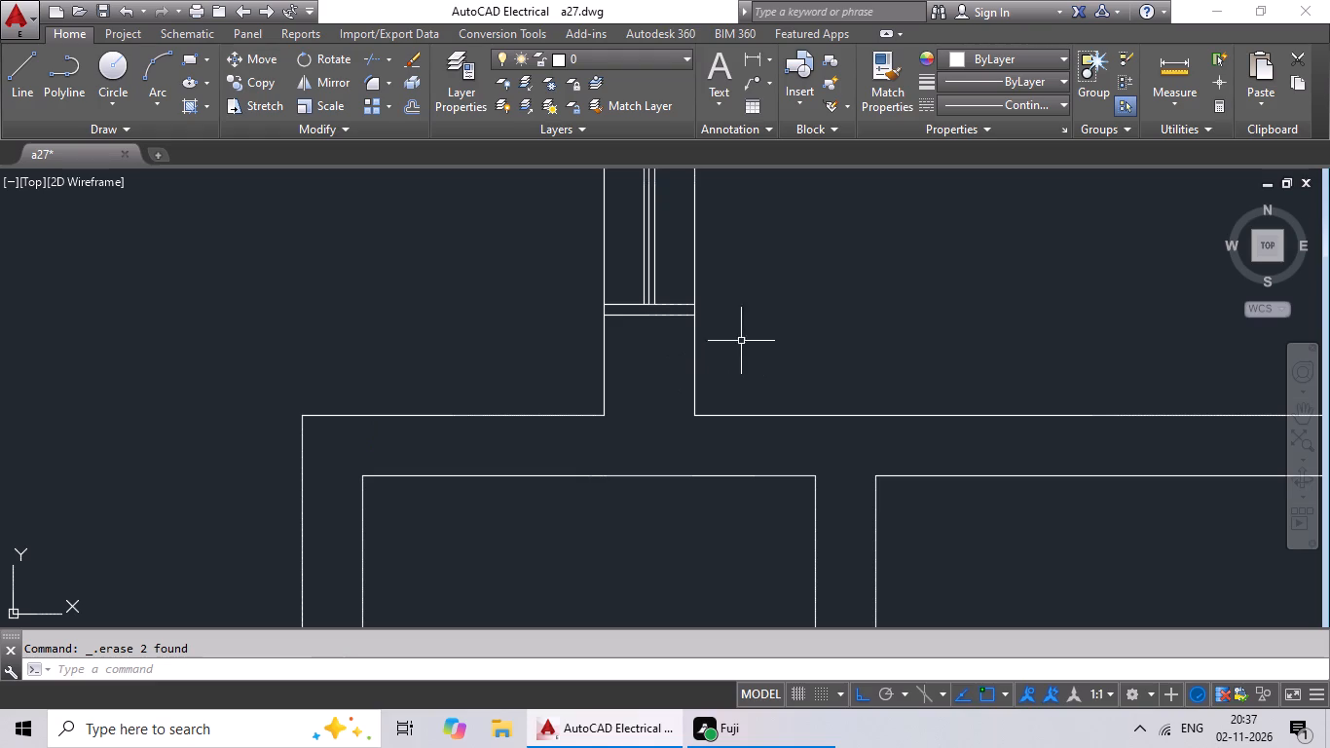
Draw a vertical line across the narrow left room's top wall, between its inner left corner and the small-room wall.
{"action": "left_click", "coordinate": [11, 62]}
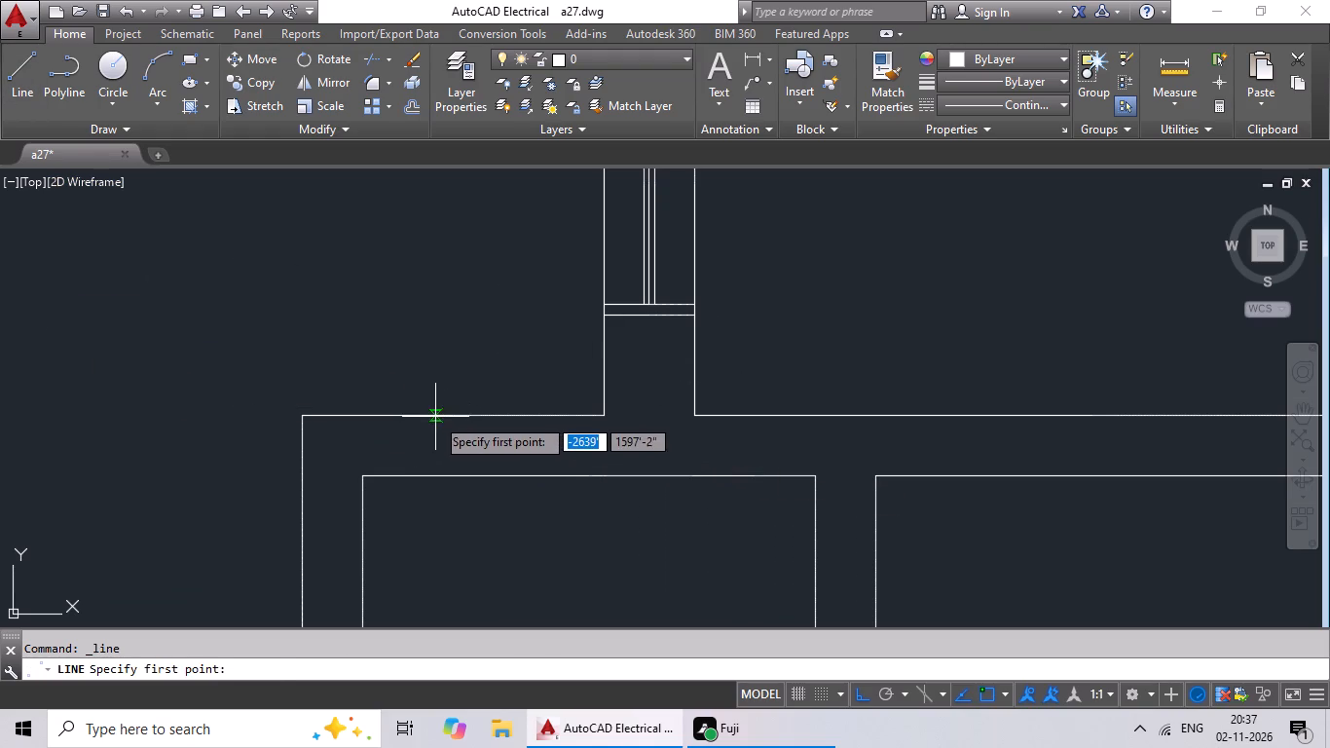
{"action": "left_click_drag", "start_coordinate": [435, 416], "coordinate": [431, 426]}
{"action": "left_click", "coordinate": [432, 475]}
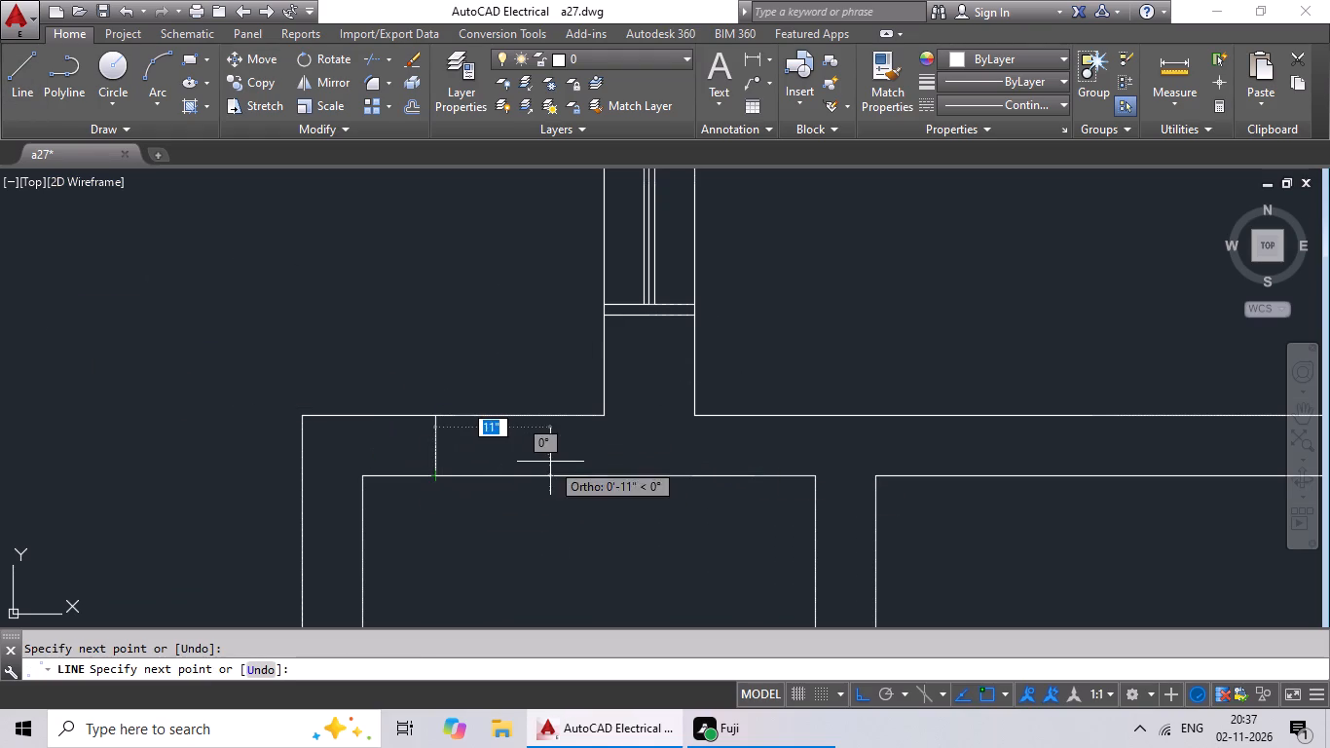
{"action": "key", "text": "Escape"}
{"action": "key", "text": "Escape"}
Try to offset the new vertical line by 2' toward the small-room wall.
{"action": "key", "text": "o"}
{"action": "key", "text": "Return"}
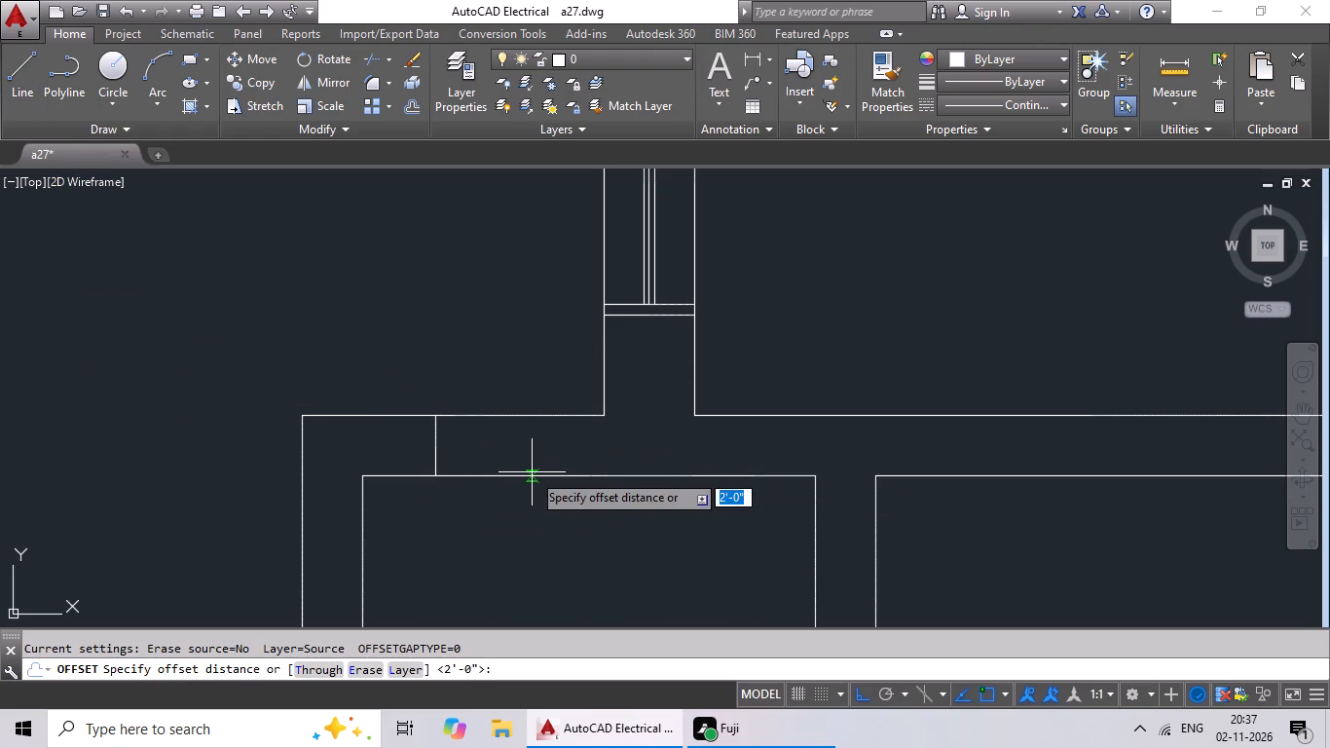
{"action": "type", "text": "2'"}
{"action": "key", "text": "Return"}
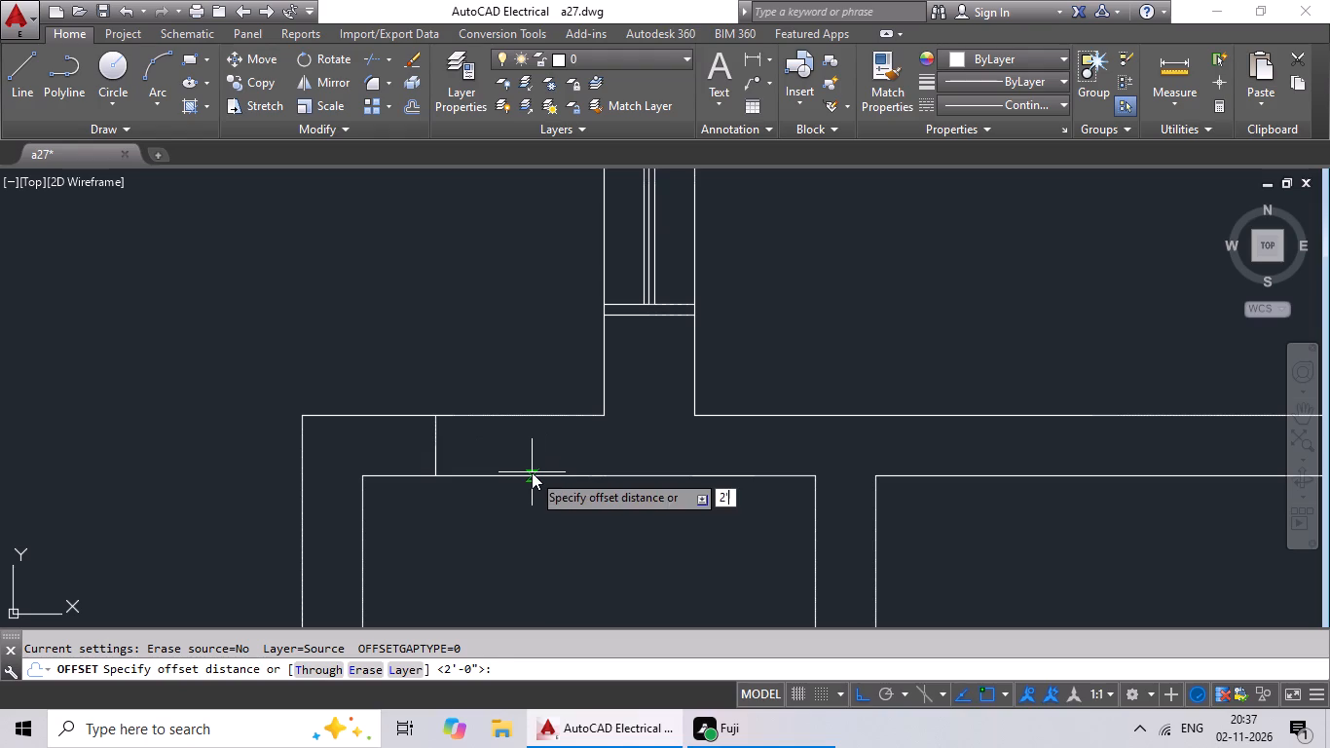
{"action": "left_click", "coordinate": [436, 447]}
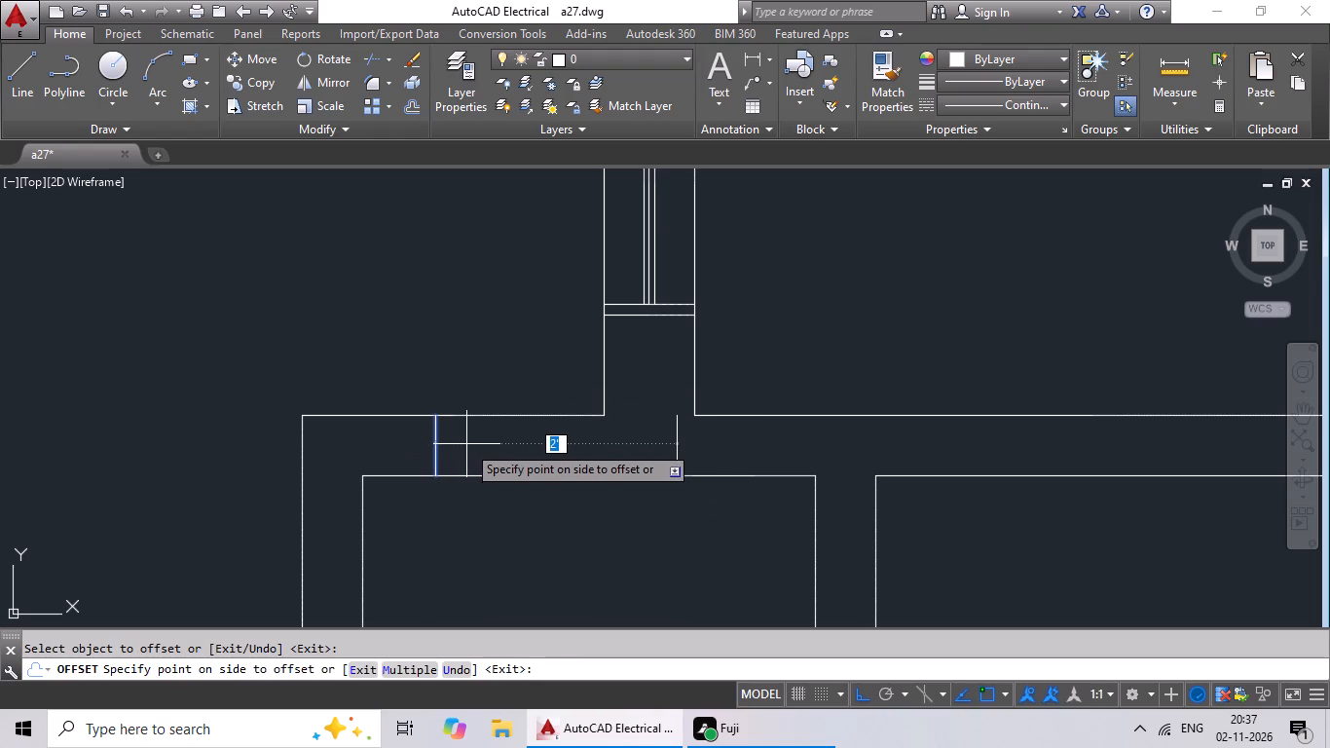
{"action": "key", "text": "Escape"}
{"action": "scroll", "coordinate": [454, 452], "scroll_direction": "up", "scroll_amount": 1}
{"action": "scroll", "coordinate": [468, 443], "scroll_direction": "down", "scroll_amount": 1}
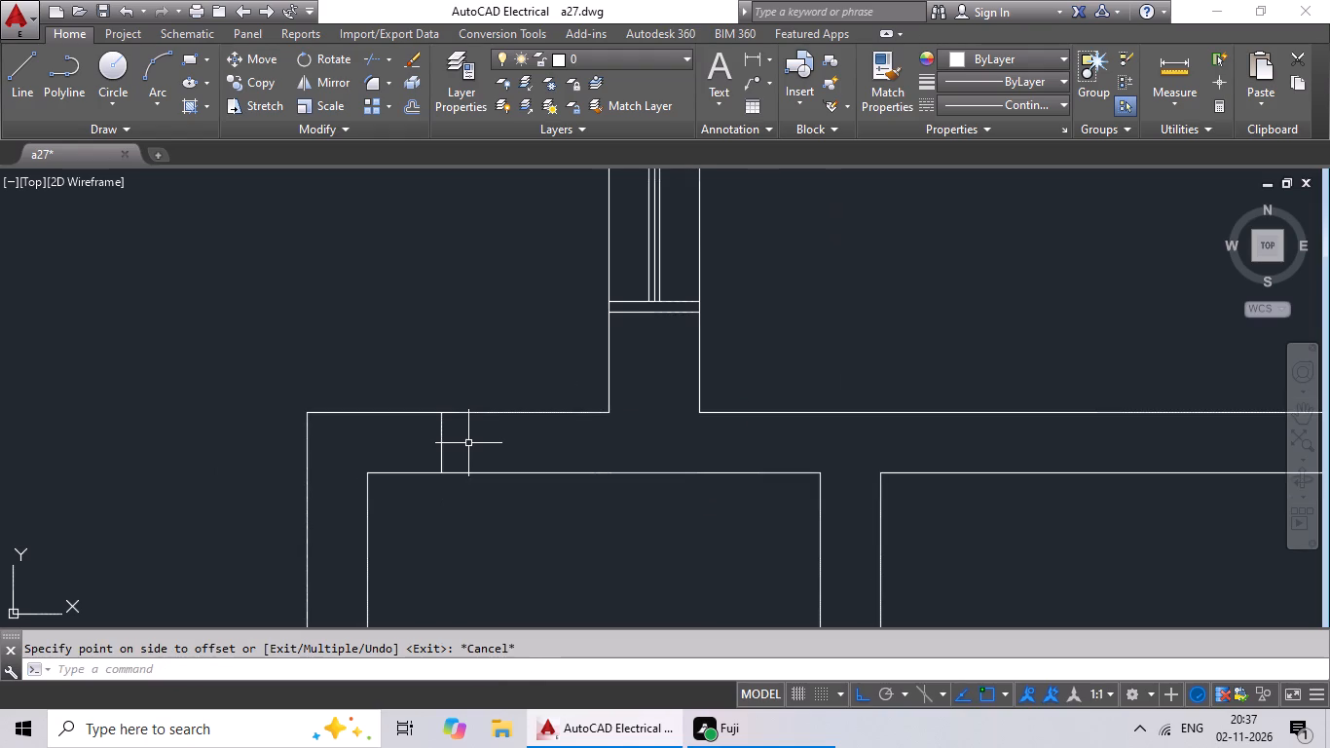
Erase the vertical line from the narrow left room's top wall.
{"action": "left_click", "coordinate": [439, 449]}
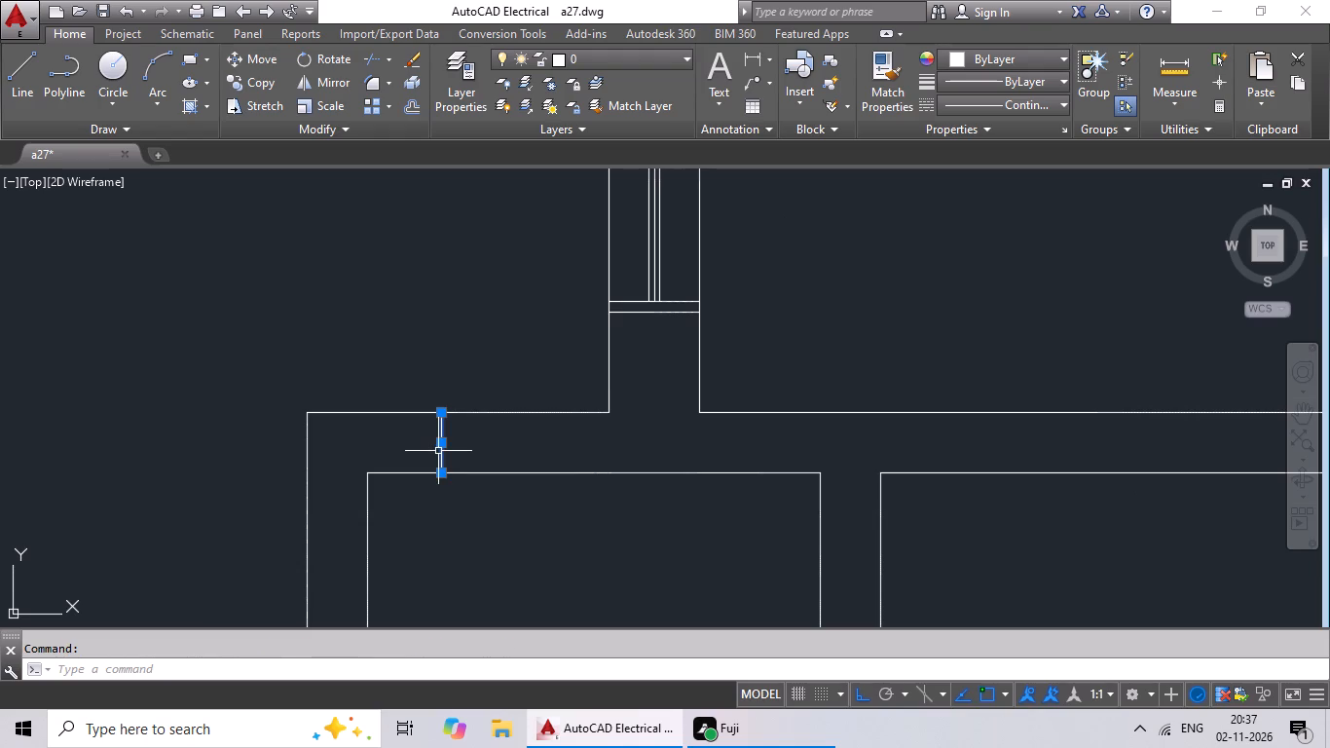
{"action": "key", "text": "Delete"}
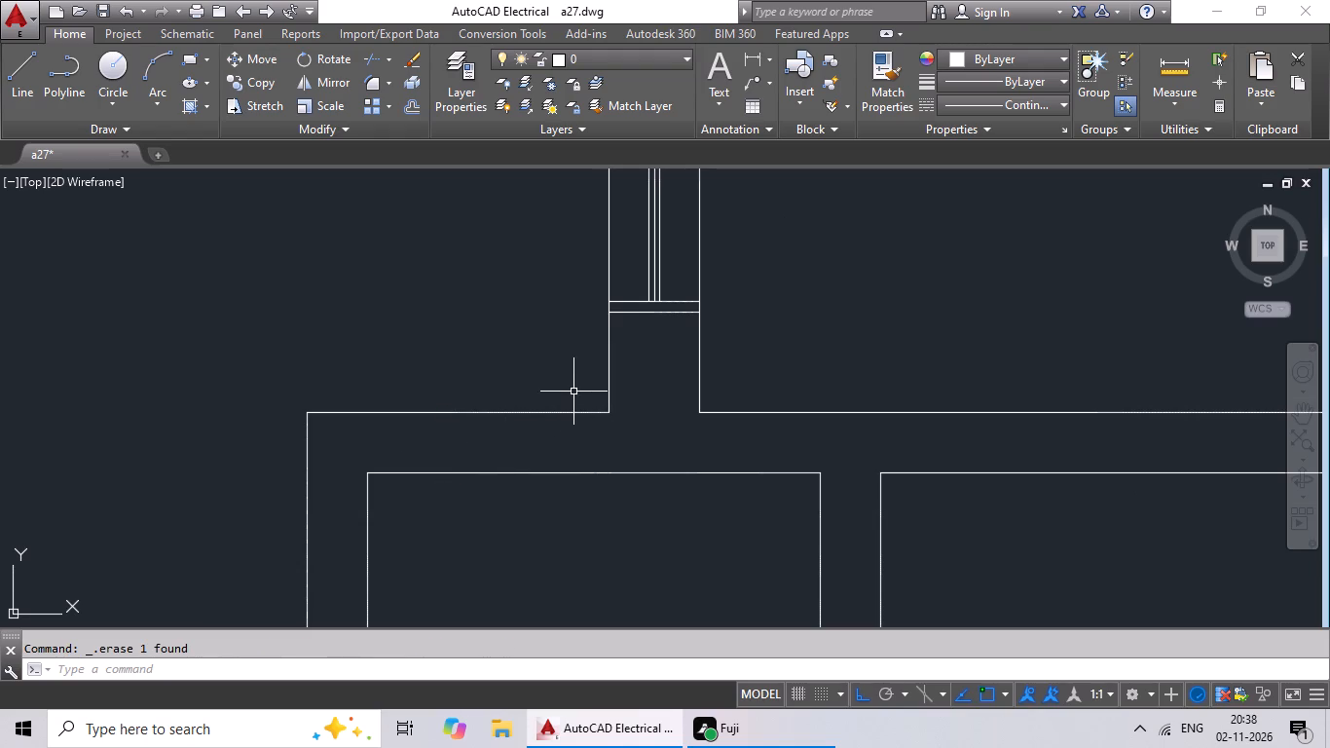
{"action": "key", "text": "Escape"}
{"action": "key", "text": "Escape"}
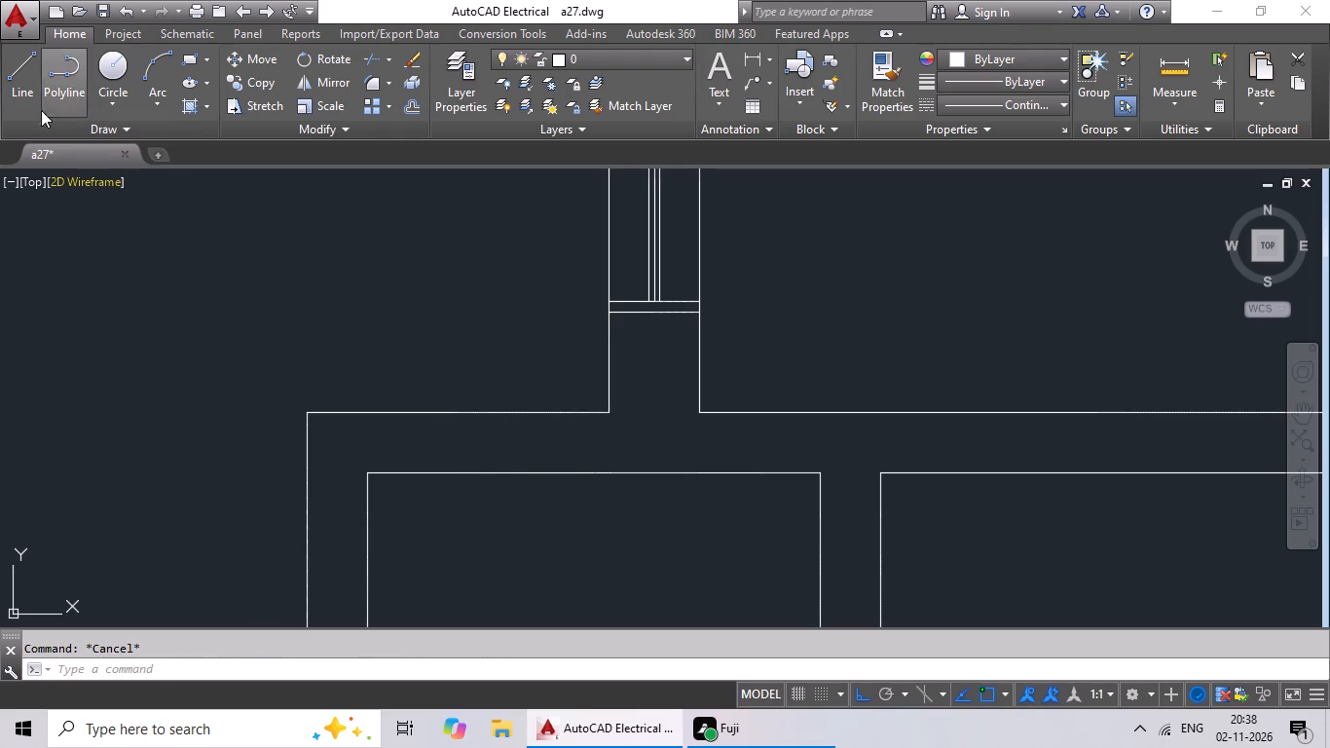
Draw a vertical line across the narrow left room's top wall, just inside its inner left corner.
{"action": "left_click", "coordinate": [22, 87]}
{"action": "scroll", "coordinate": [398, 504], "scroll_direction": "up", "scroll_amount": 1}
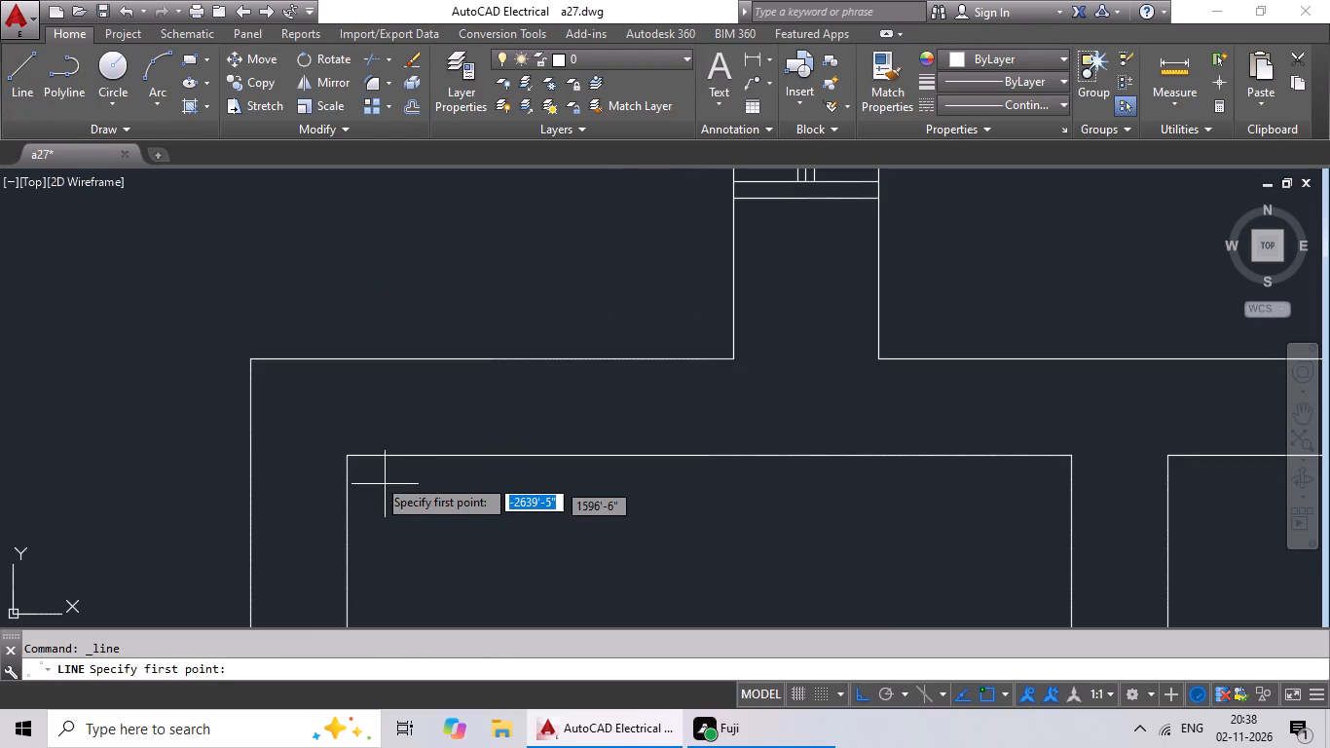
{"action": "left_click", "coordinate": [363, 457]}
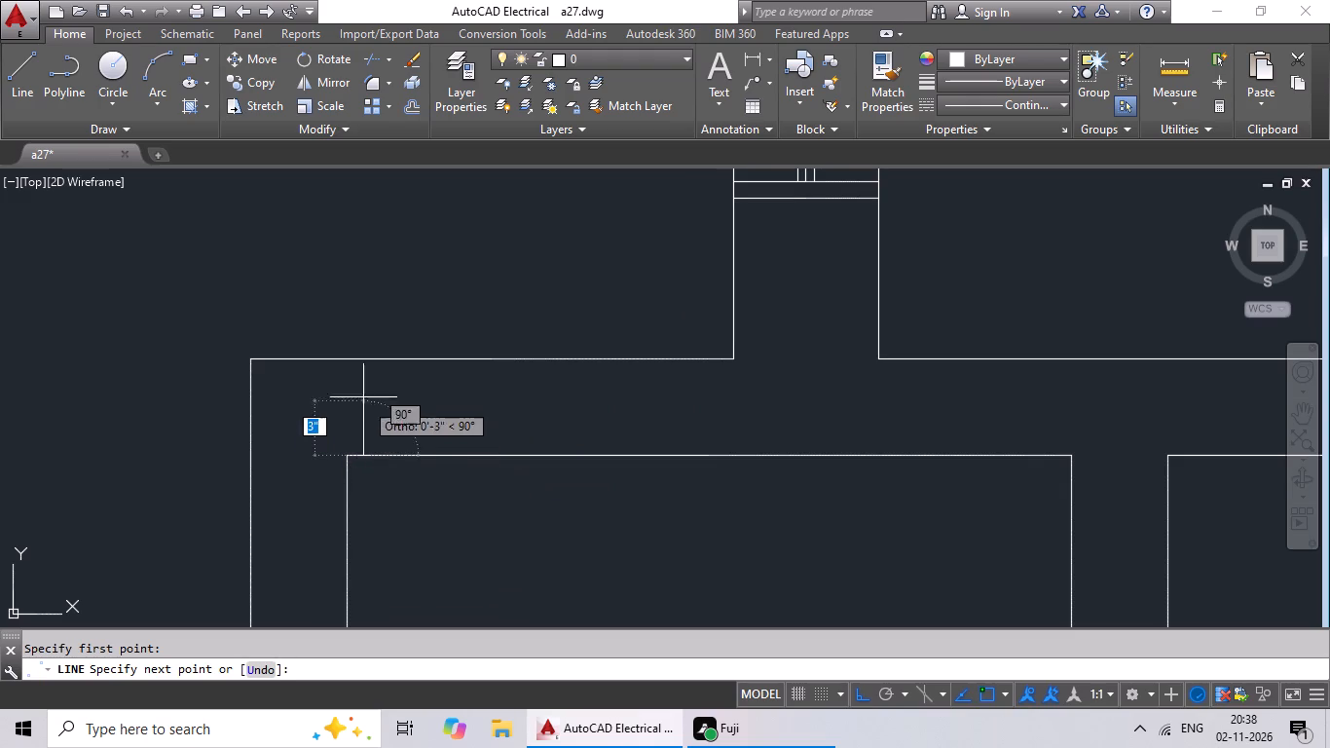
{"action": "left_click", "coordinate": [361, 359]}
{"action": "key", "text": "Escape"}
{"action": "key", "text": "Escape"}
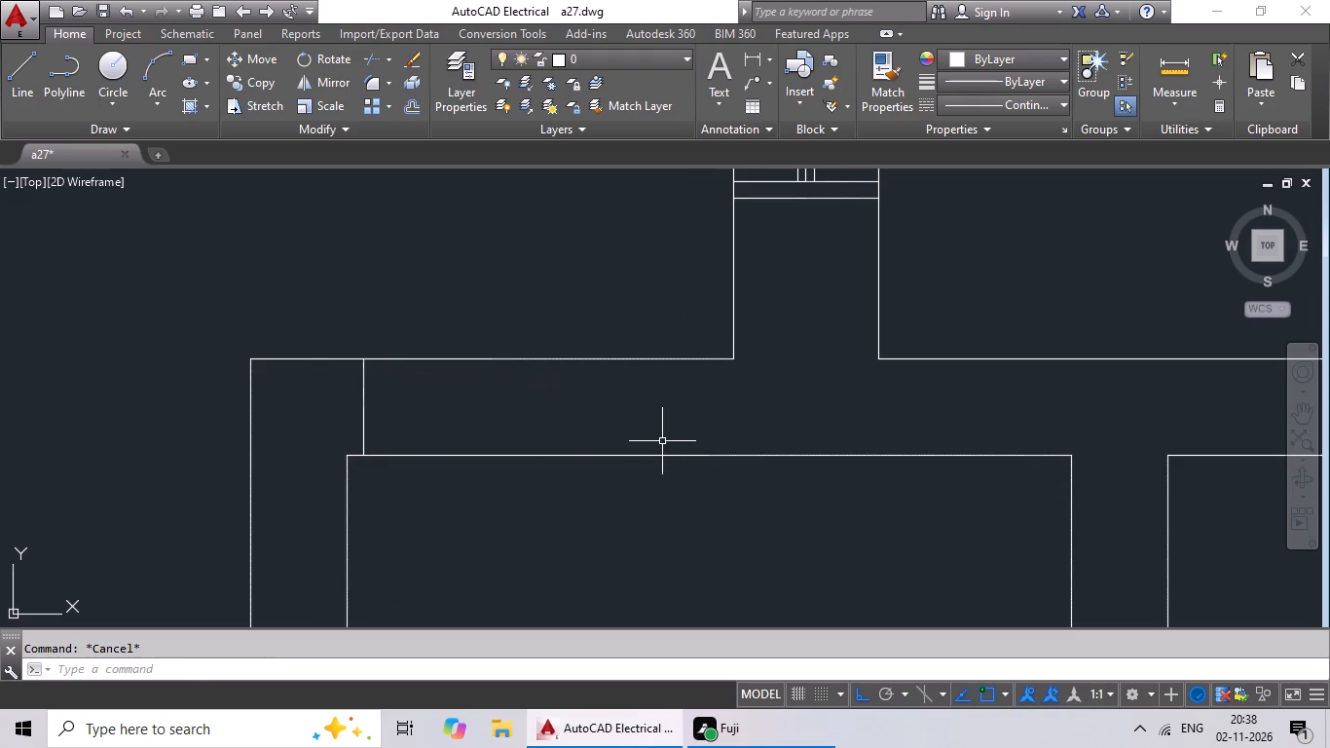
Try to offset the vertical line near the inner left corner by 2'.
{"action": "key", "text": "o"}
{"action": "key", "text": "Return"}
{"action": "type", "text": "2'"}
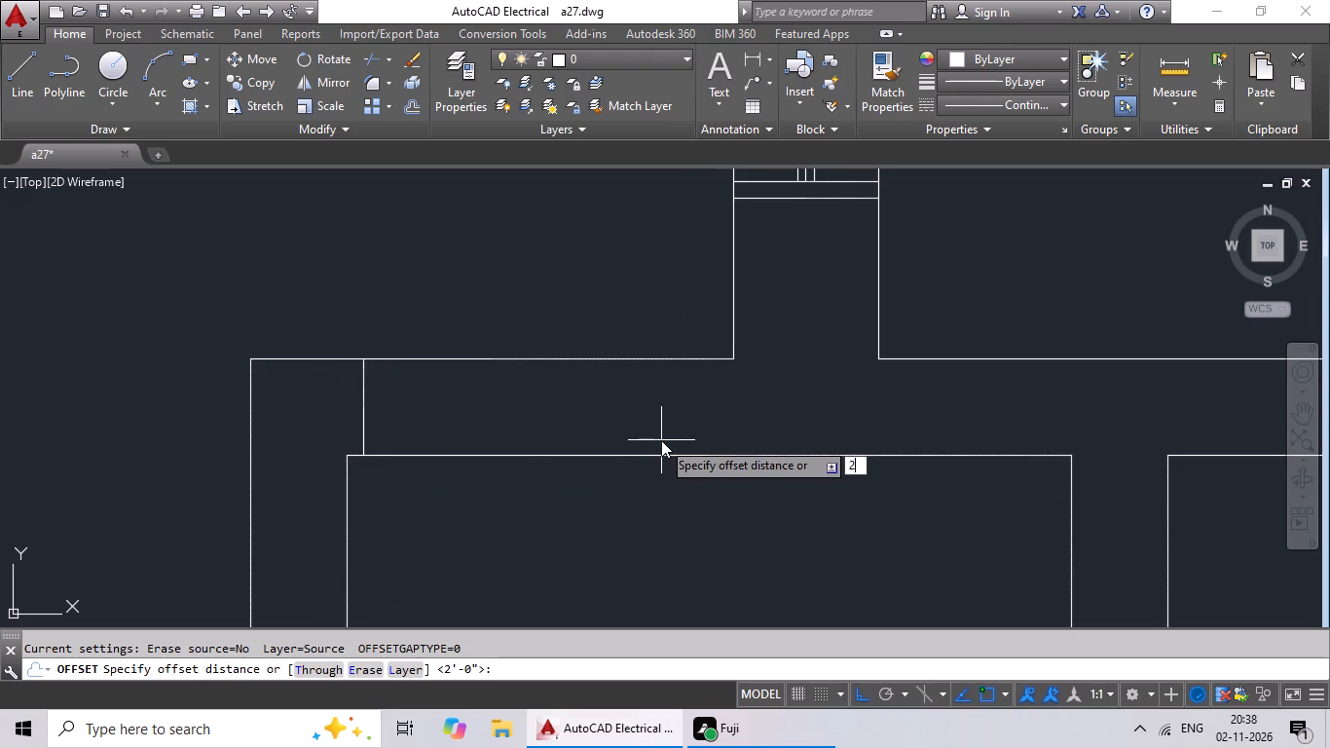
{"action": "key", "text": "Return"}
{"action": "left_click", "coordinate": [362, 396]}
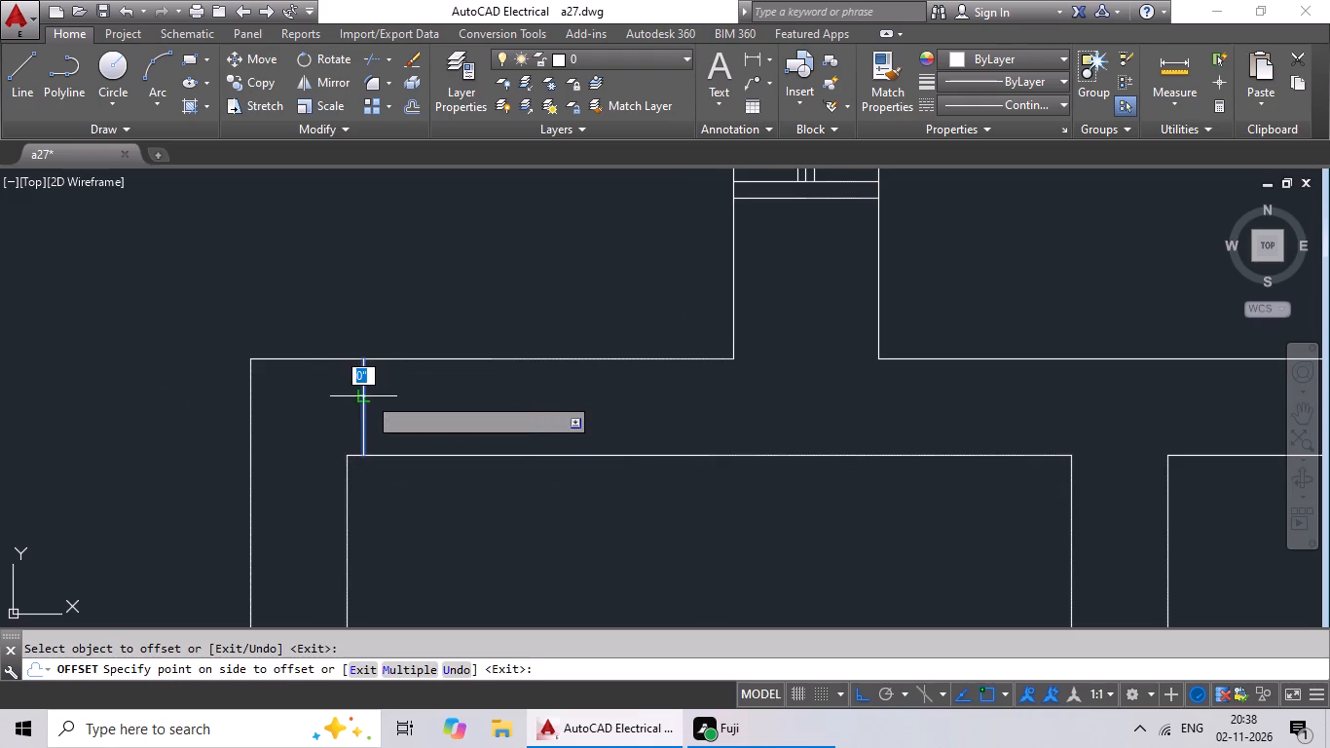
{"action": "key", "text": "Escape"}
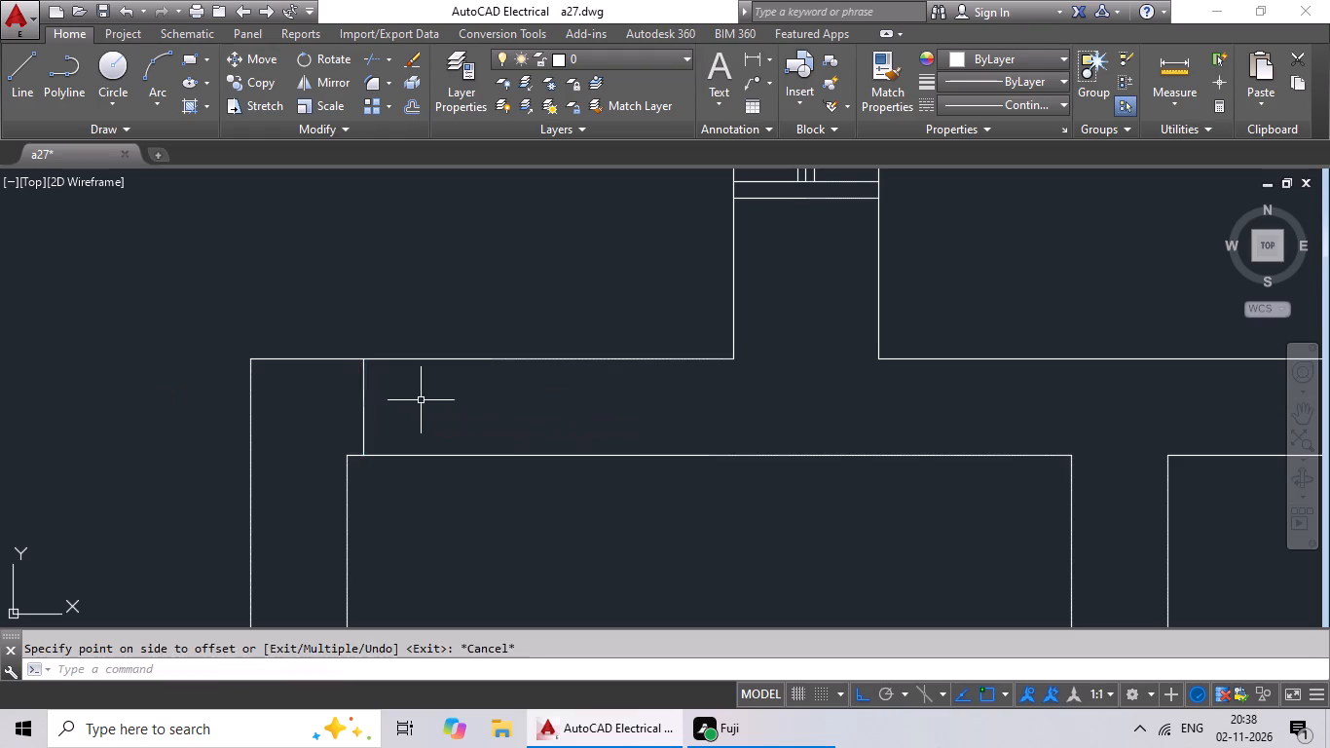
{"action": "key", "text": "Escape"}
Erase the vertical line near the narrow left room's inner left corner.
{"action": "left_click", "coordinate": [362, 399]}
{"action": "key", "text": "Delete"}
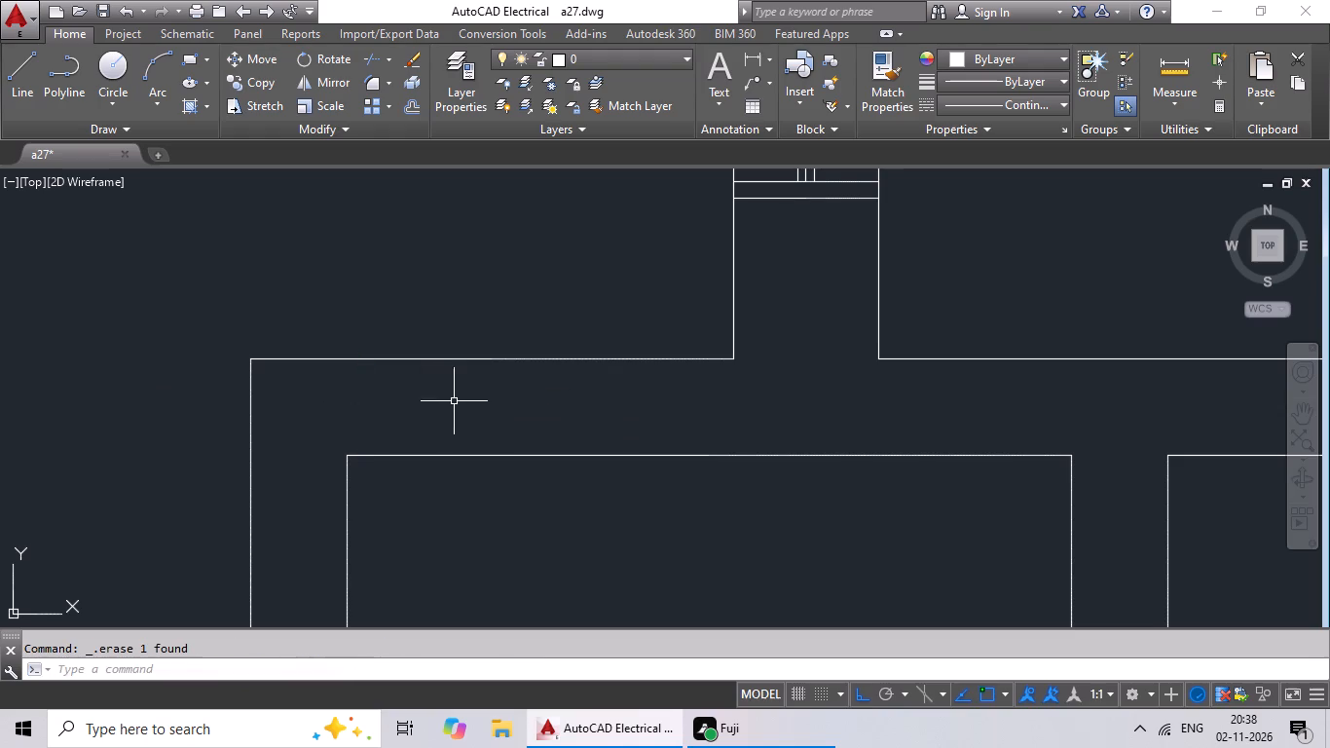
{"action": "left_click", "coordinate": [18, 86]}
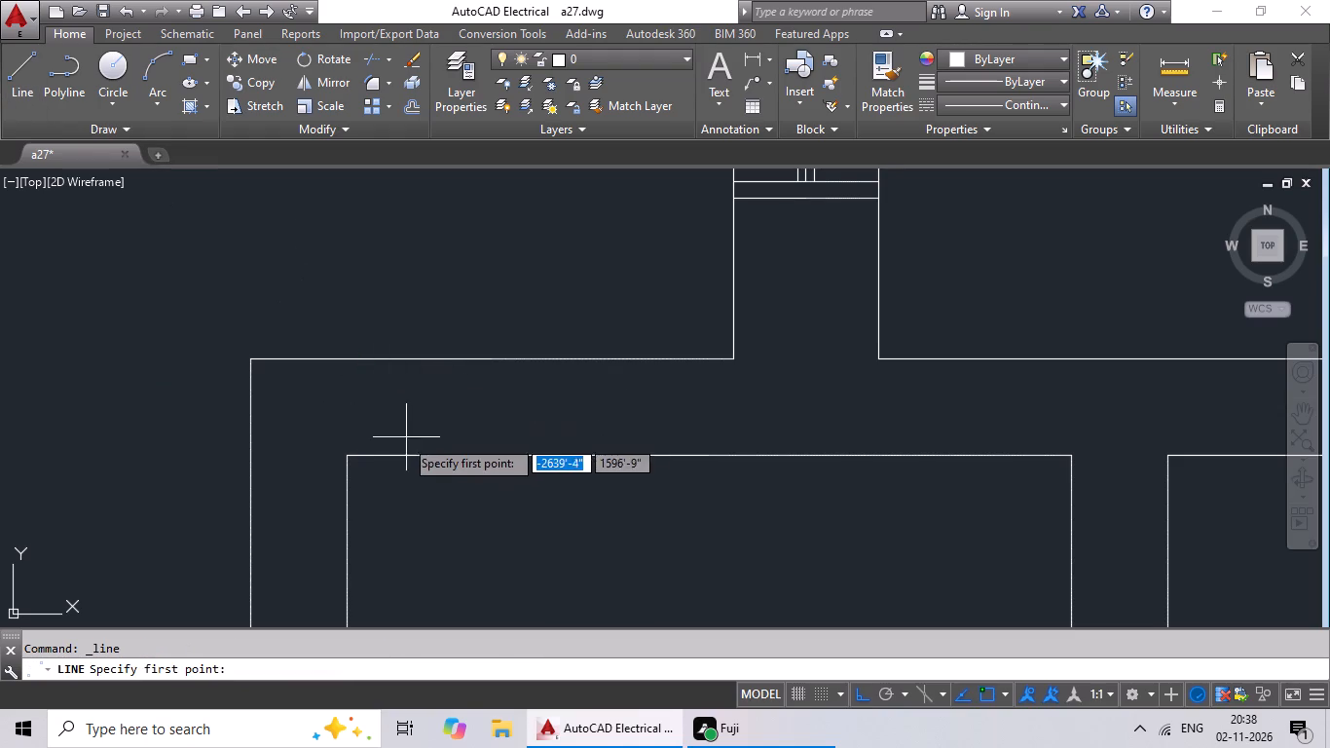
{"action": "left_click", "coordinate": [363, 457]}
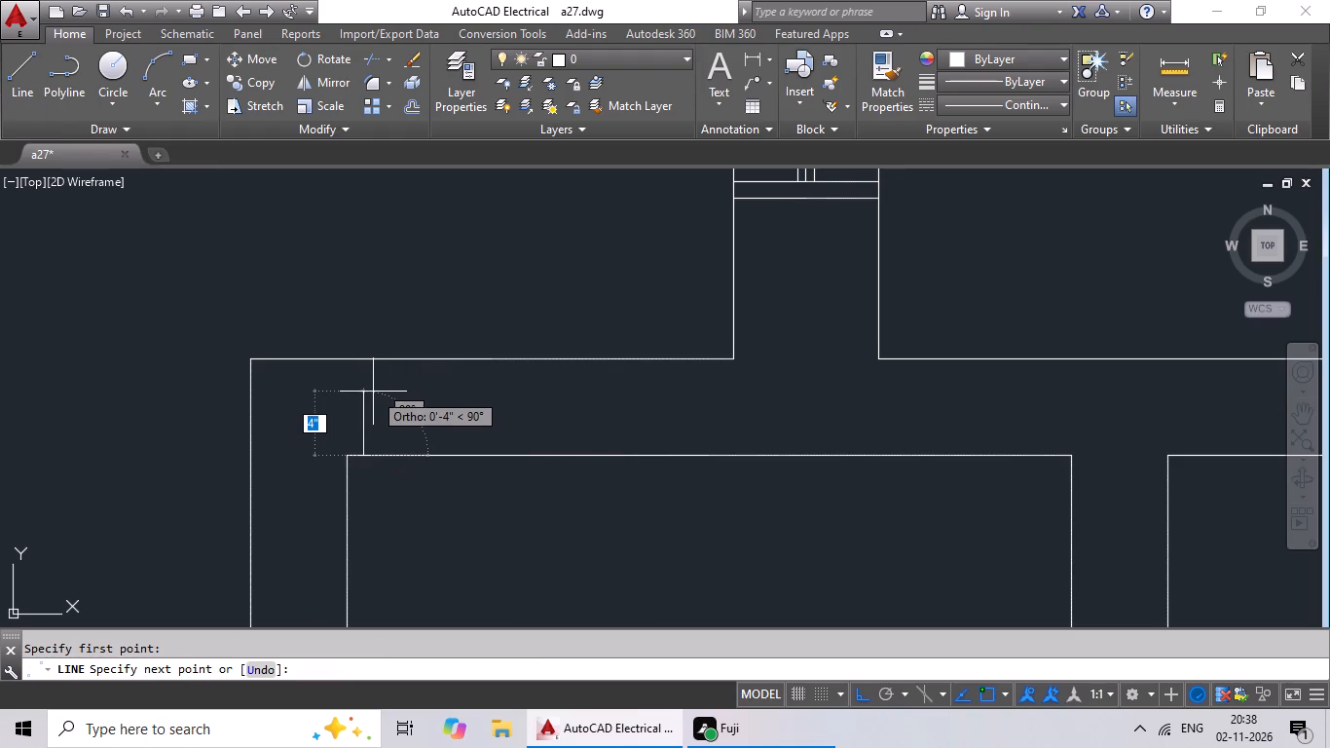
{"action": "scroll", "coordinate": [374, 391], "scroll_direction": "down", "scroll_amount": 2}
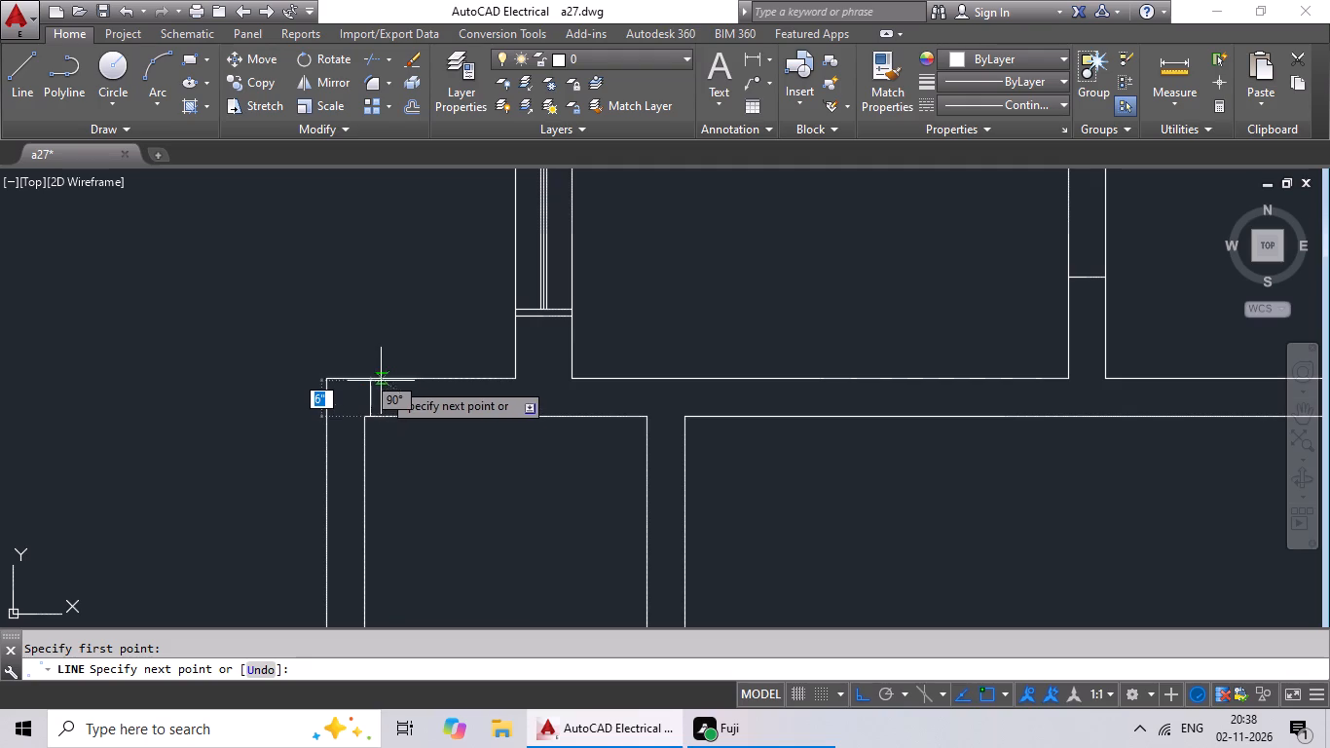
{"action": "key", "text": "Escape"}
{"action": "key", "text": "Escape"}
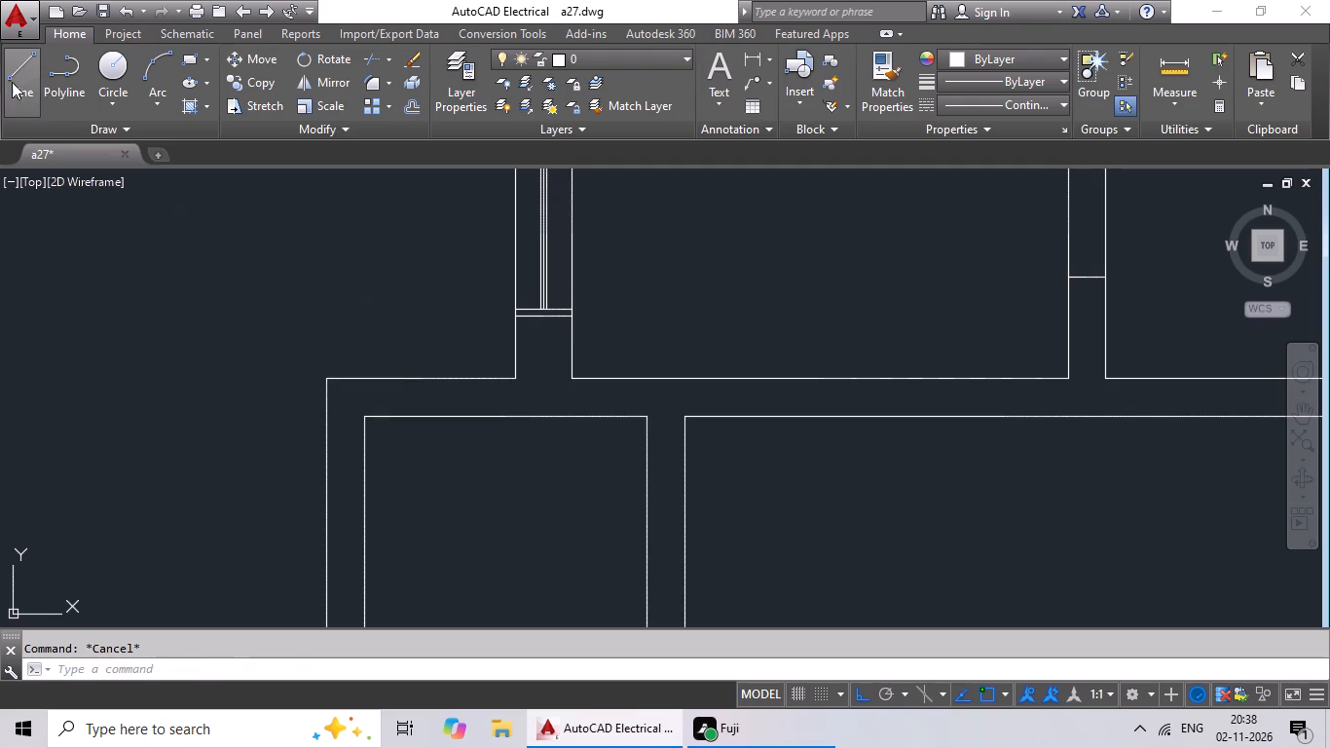
Draw a vertical jamb line across the narrow left room's top wall, just past the small-room wall's inner face.
{"action": "left_click_drag", "start_coordinate": [21, 72], "coordinate": [21, 85]}
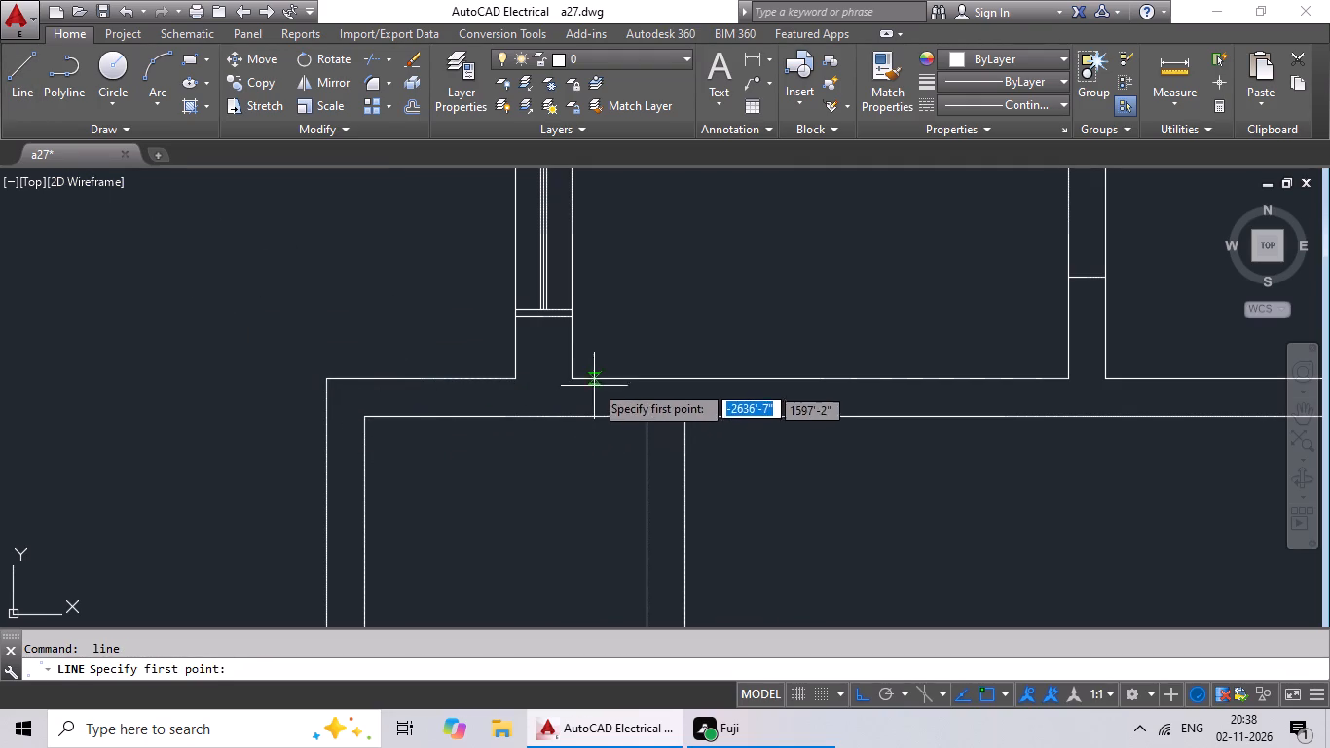
{"action": "left_click", "coordinate": [592, 379]}
{"action": "left_click", "coordinate": [595, 418]}
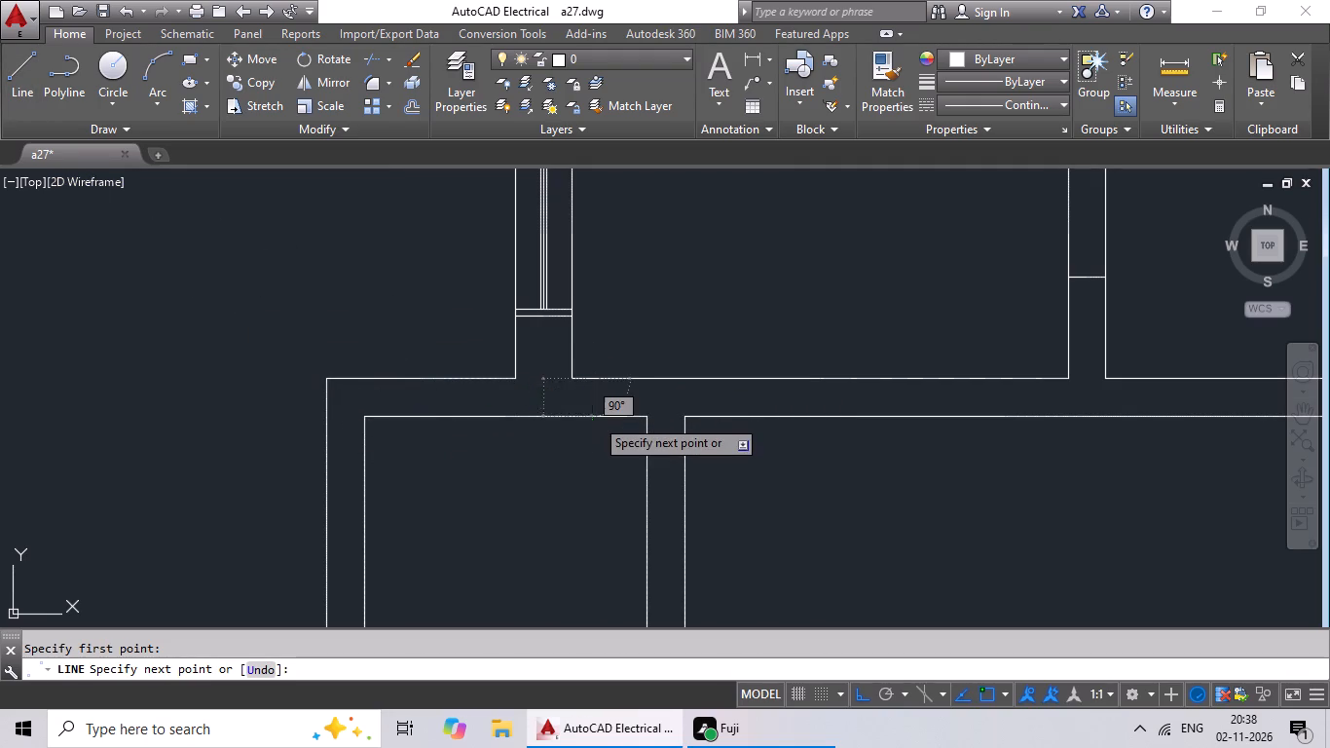
{"action": "key", "text": "Escape"}
{"action": "key", "text": "Escape"}
Offset the jamb line by 2' toward the outer left wall to mark the door opening's other jamb.
{"action": "key", "text": "o"}
{"action": "key", "text": "Return"}
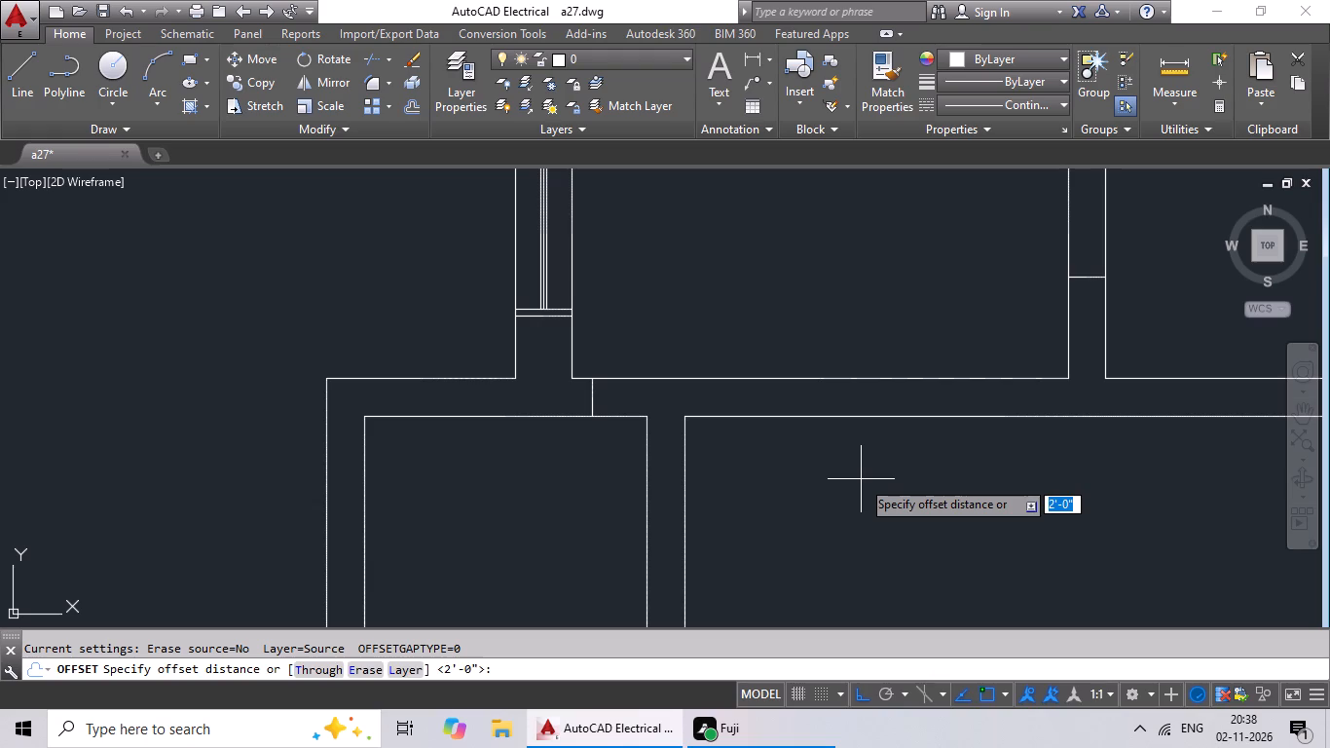
{"action": "type", "text": "2'"}
{"action": "key", "text": "Return"}
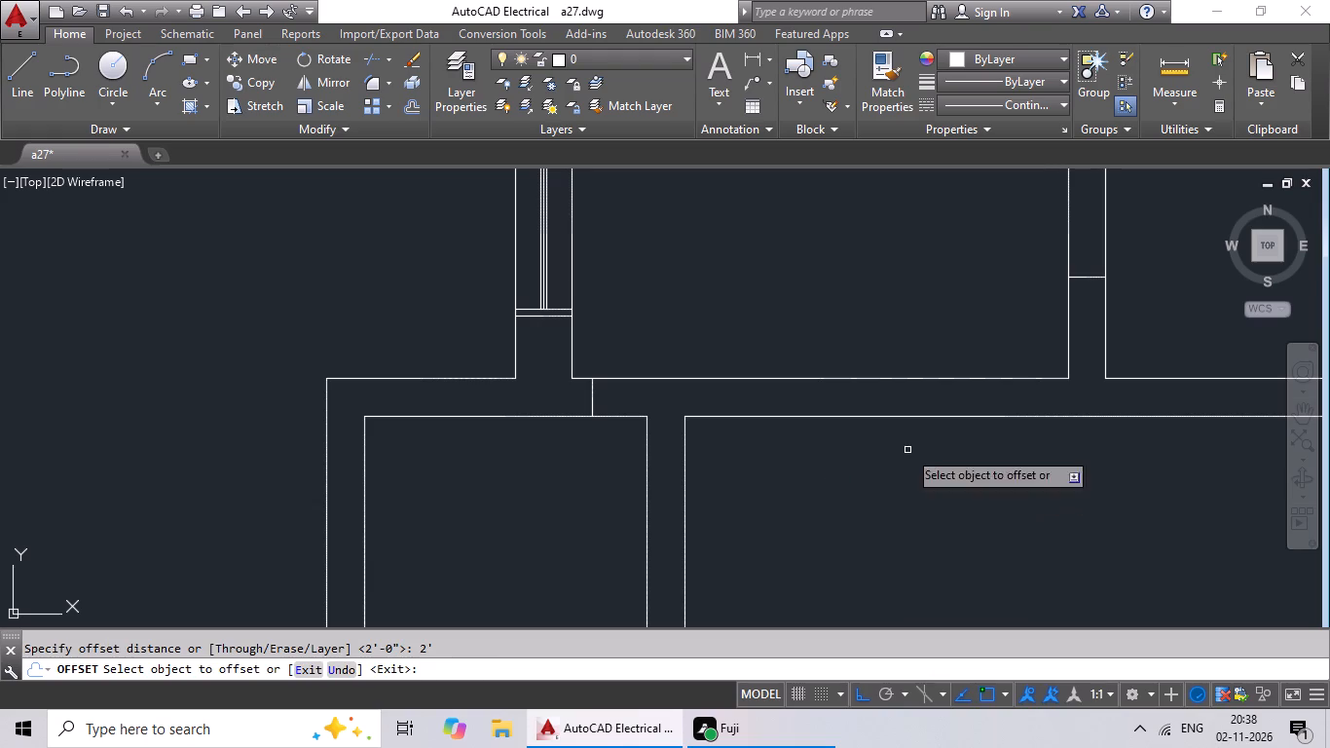
{"action": "left_click", "coordinate": [593, 394]}
{"action": "left_click", "coordinate": [473, 395]}
{"action": "scroll", "coordinate": [507, 393], "scroll_direction": "down", "scroll_amount": 2}
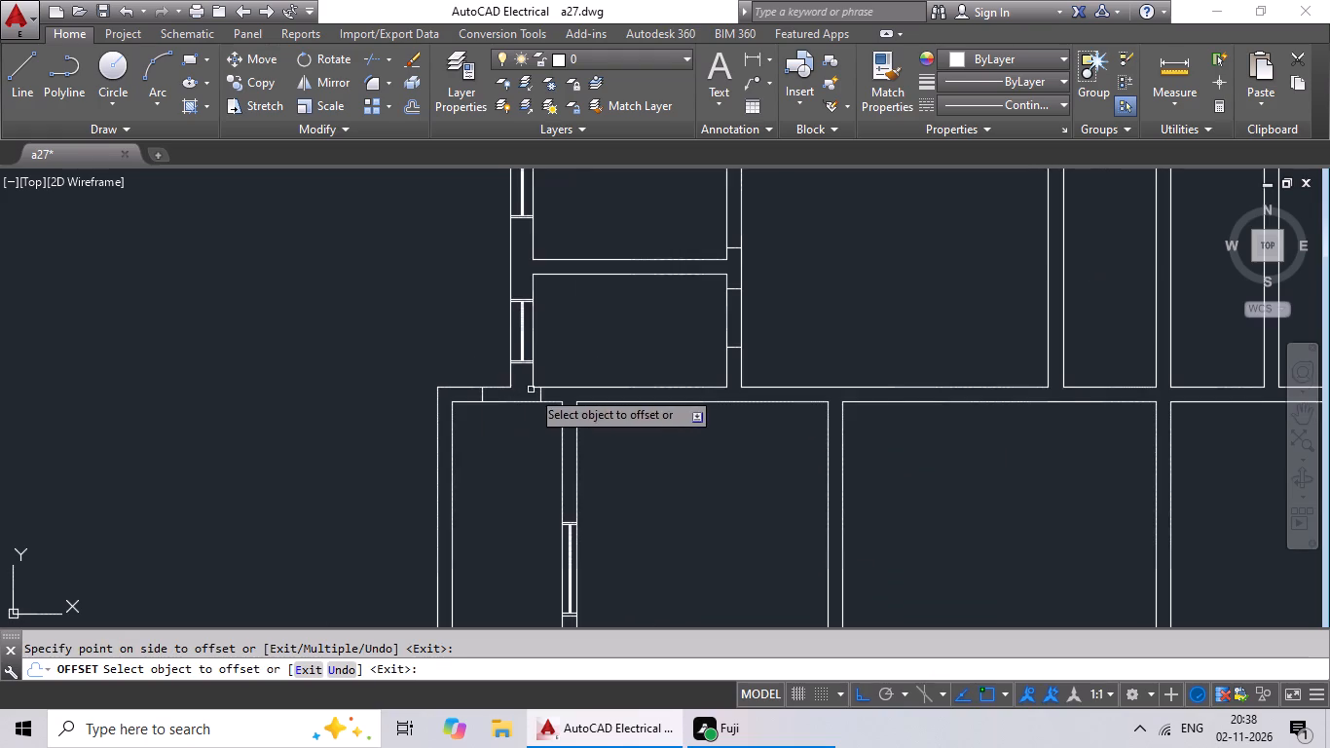
{"action": "middle_click_drag", "start_coordinate": [530, 390], "coordinate": [82, 432]}
{"action": "key", "text": "Escape"}
Draw a vertical jamb line across the narrow right room's top wall, between its inner corner and the small-room wall above.
{"action": "left_click", "coordinate": [22, 77]}
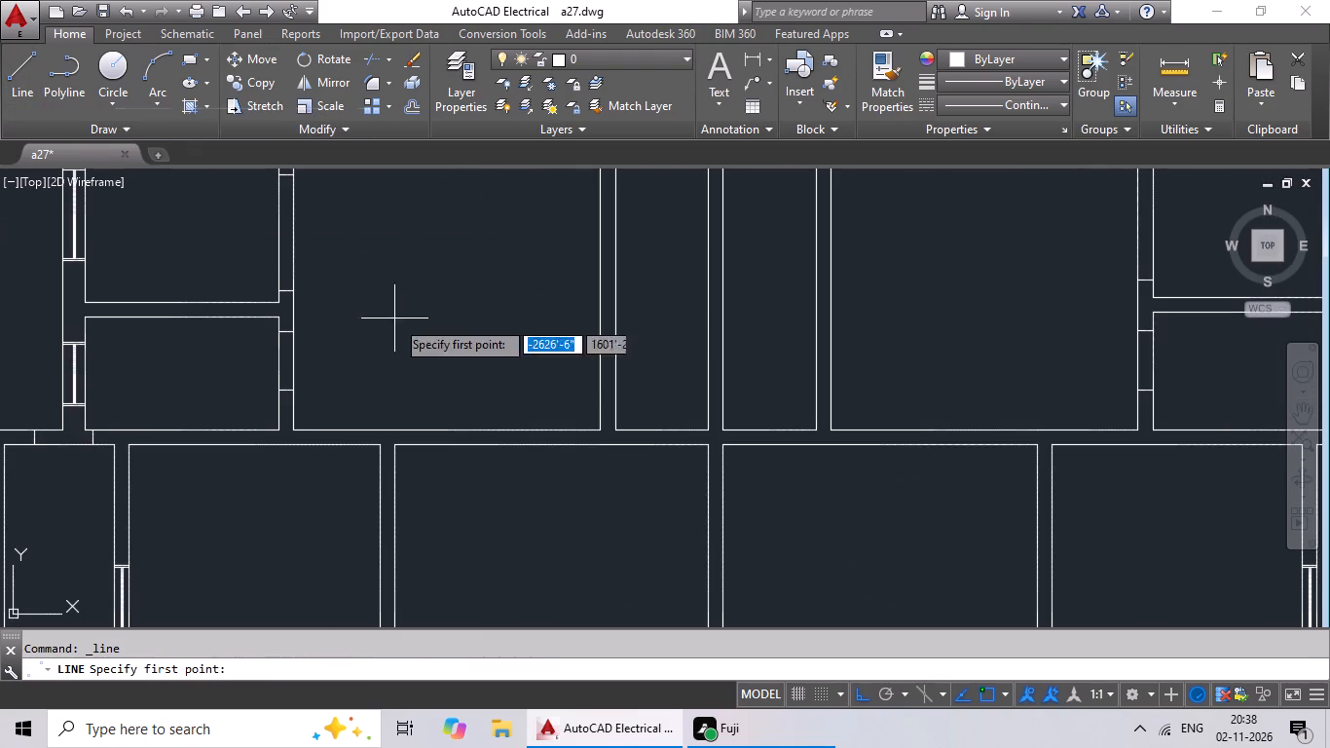
{"action": "scroll", "coordinate": [395, 321], "scroll_direction": "down", "scroll_amount": 2}
{"action": "middle_click_drag", "start_coordinate": [462, 364], "coordinate": [241, 373]}
{"action": "scroll", "coordinate": [567, 381], "scroll_direction": "up", "scroll_amount": 4}
{"action": "scroll", "coordinate": [433, 373], "scroll_direction": "up", "scroll_amount": 2}
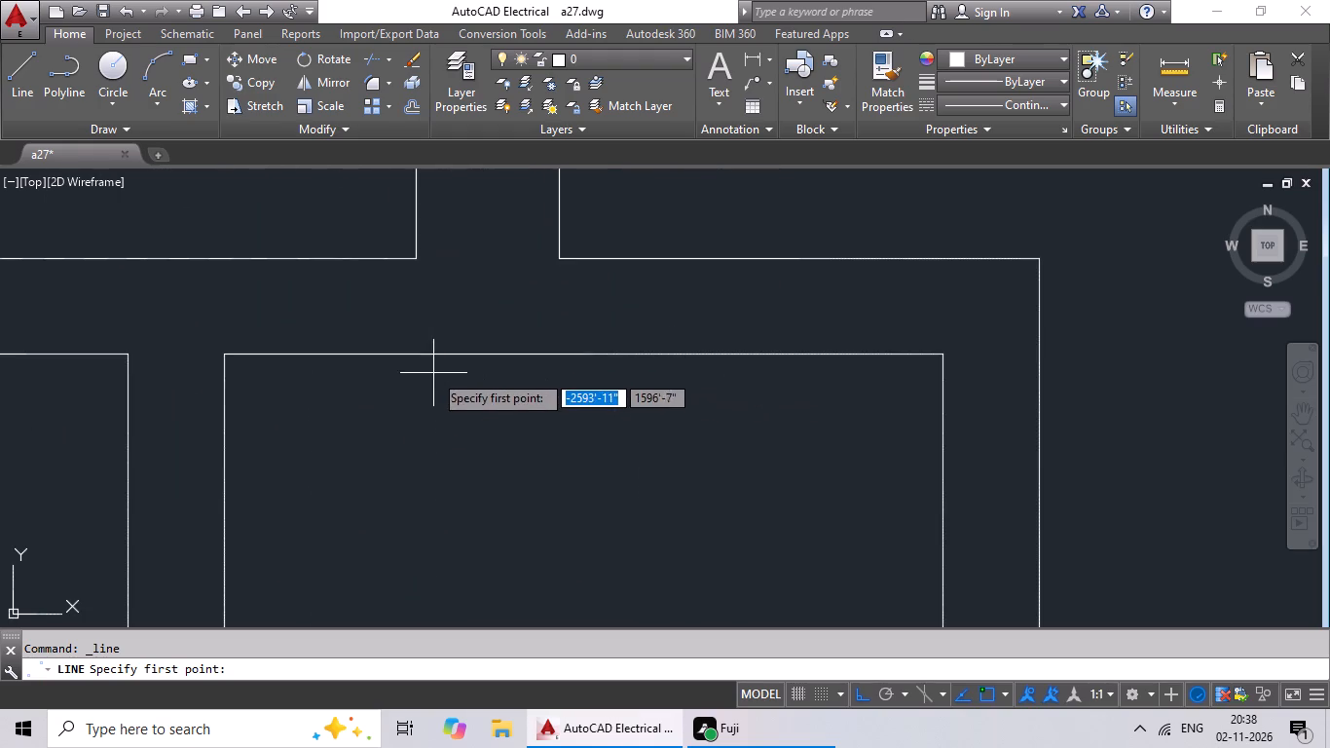
{"action": "left_click", "coordinate": [314, 260]}
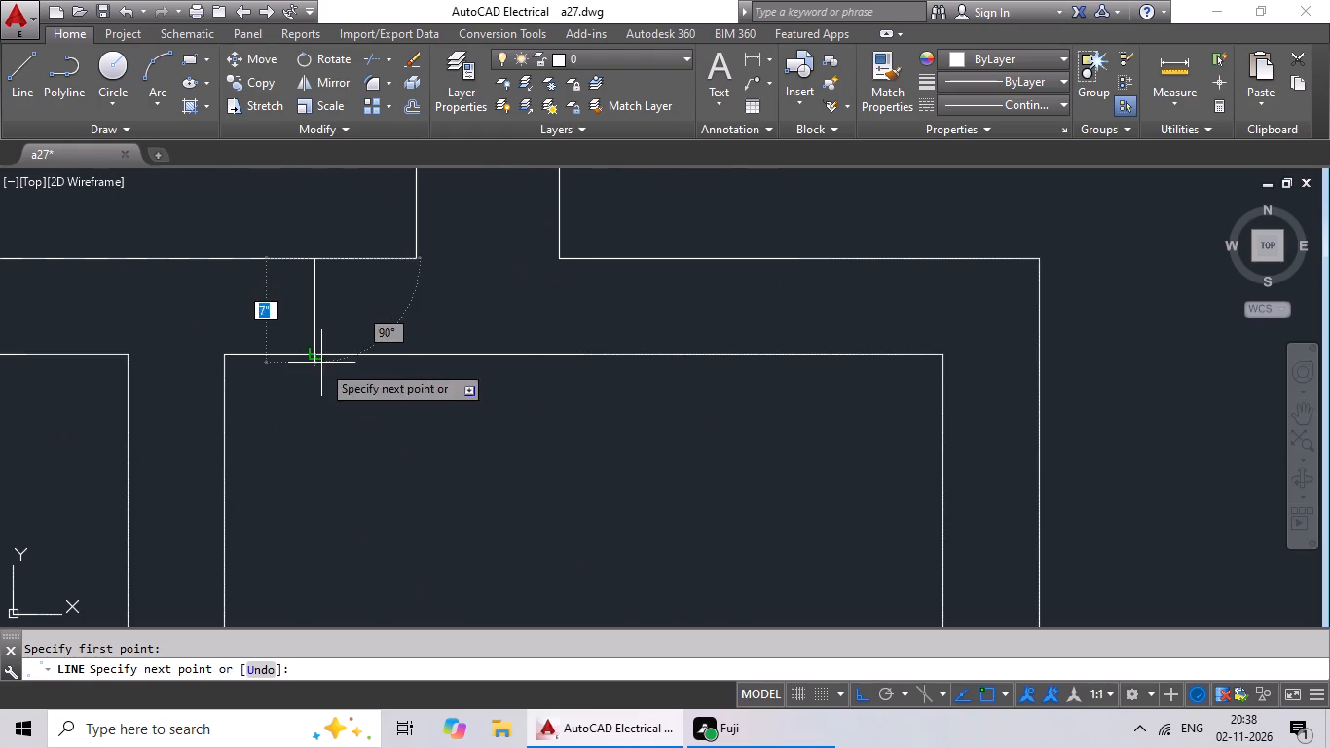
{"action": "left_click", "coordinate": [321, 363]}
{"action": "key", "text": "Escape"}
{"action": "key", "text": "Escape"}
Offset the jamb line by 2' toward the outer right wall to mark the door opening's other jamb.
{"action": "key", "text": "o"}
{"action": "key", "text": "Return"}
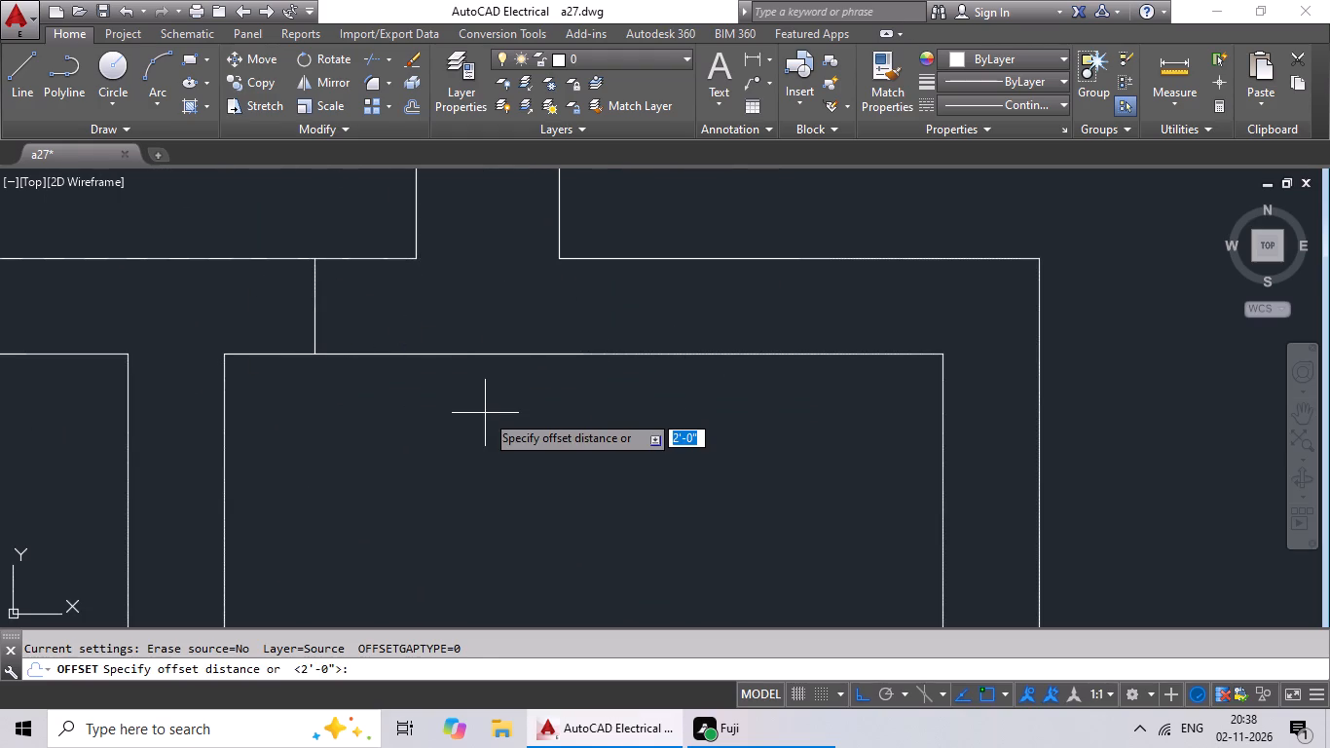
{"action": "type", "text": "2'"}
{"action": "key", "text": "Return"}
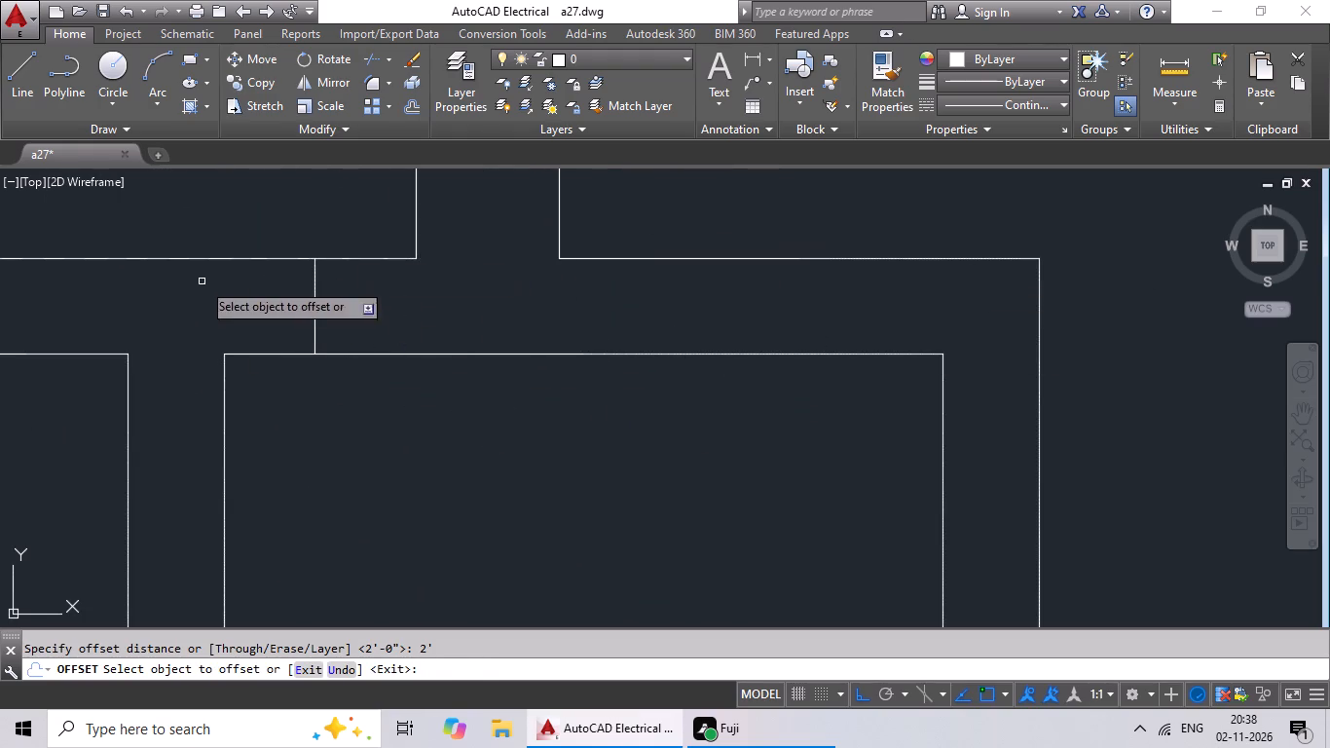
{"action": "left_click_drag", "start_coordinate": [313, 280], "coordinate": [332, 283]}
{"action": "left_click", "coordinate": [419, 294]}
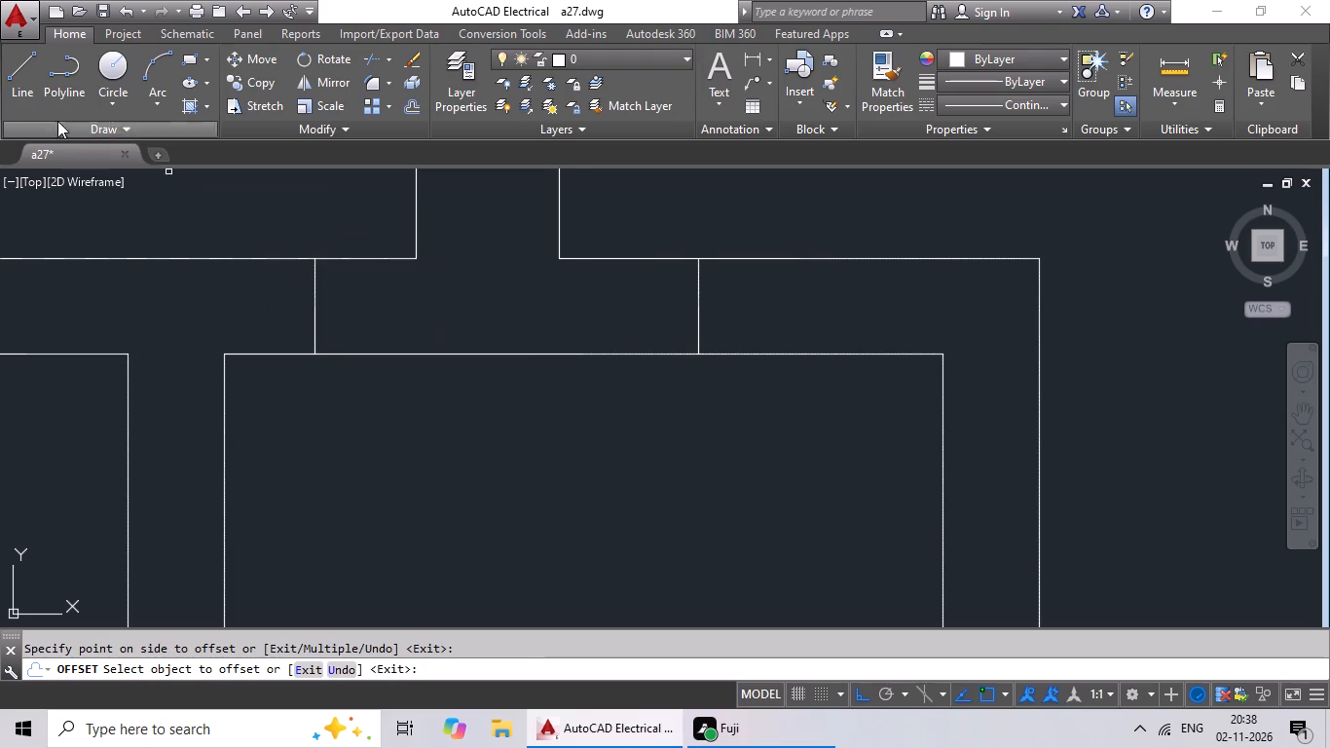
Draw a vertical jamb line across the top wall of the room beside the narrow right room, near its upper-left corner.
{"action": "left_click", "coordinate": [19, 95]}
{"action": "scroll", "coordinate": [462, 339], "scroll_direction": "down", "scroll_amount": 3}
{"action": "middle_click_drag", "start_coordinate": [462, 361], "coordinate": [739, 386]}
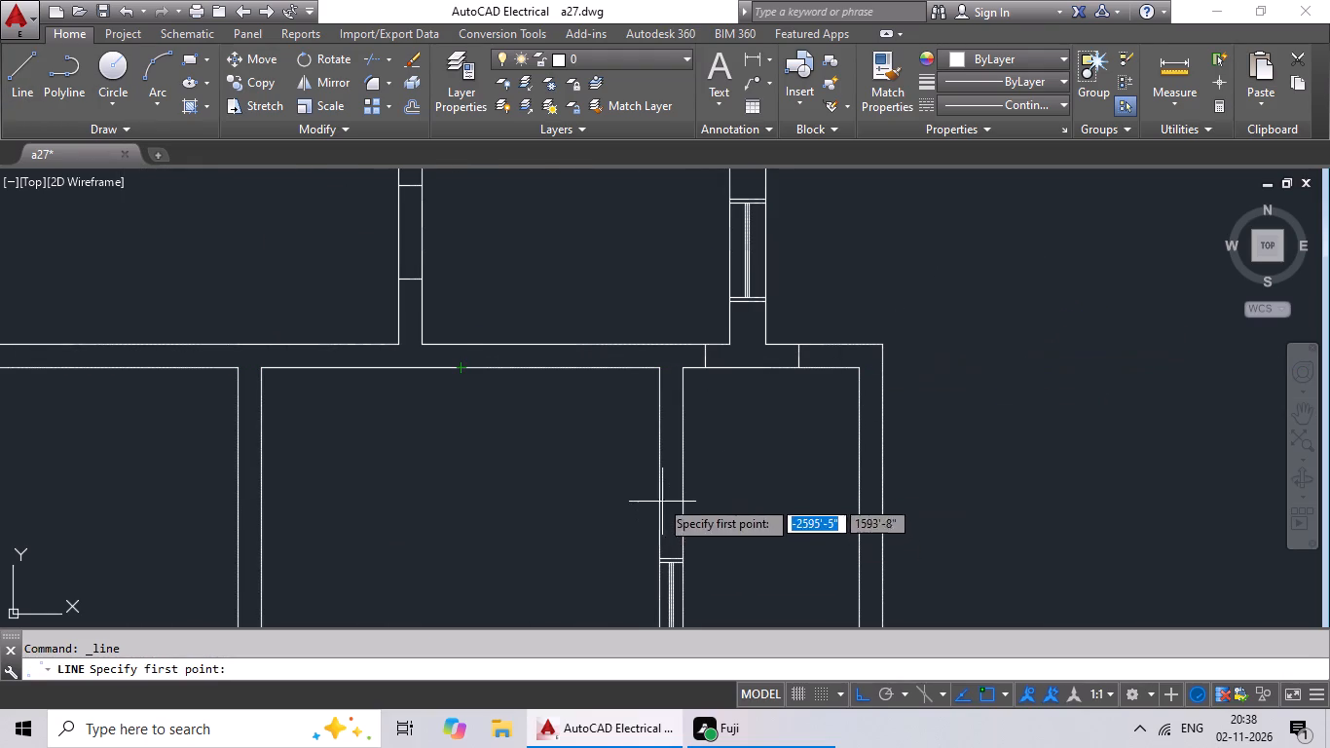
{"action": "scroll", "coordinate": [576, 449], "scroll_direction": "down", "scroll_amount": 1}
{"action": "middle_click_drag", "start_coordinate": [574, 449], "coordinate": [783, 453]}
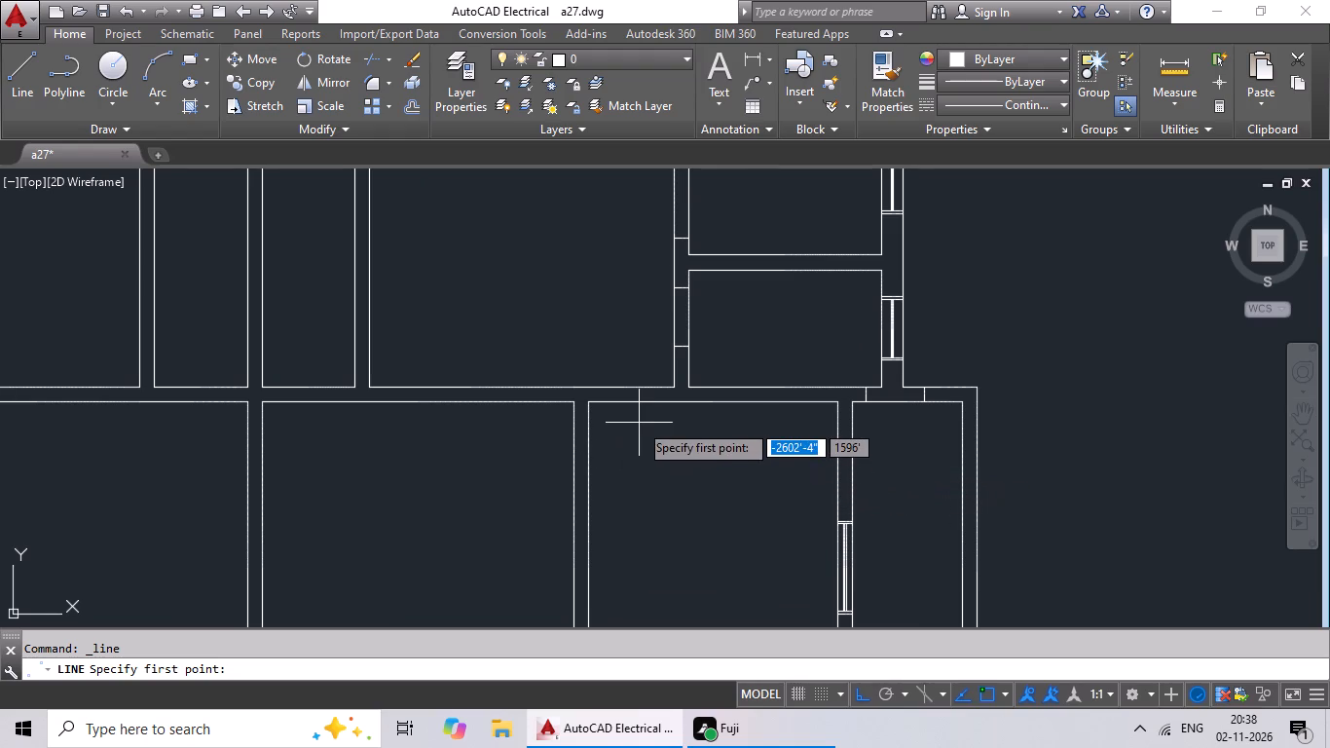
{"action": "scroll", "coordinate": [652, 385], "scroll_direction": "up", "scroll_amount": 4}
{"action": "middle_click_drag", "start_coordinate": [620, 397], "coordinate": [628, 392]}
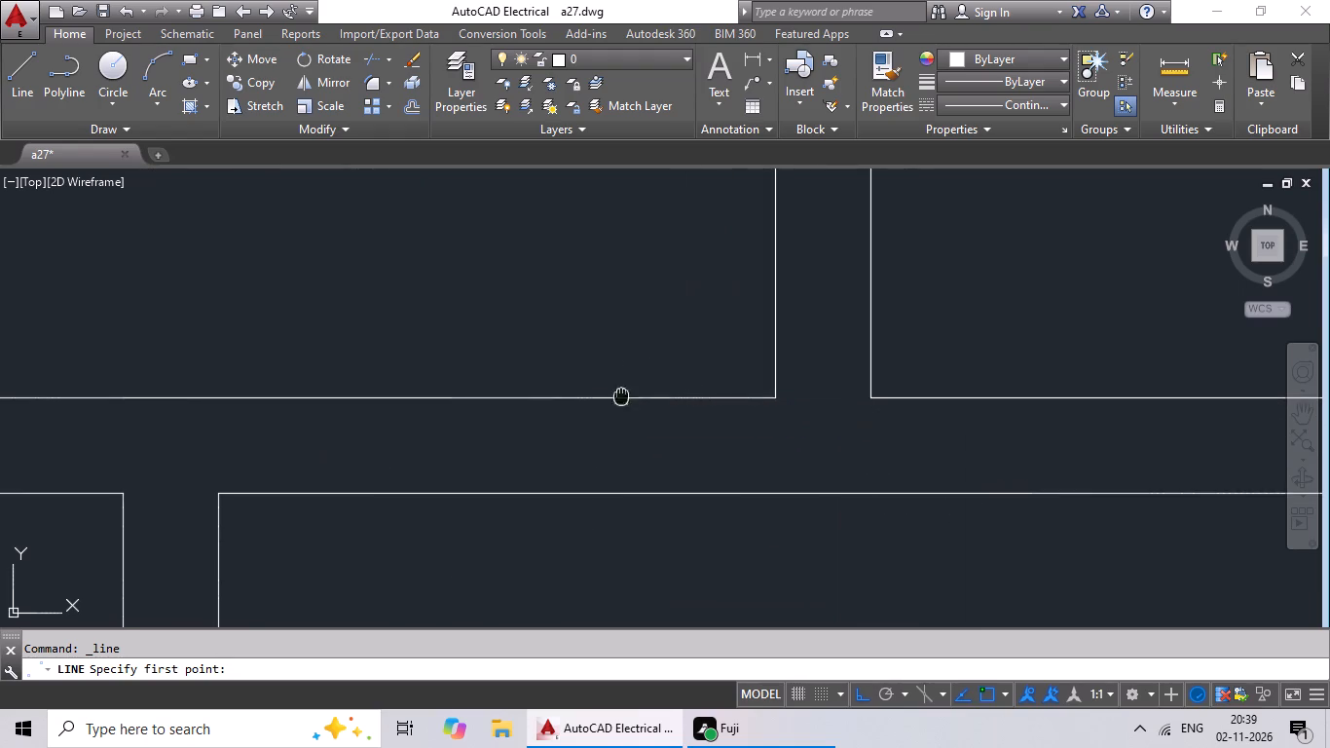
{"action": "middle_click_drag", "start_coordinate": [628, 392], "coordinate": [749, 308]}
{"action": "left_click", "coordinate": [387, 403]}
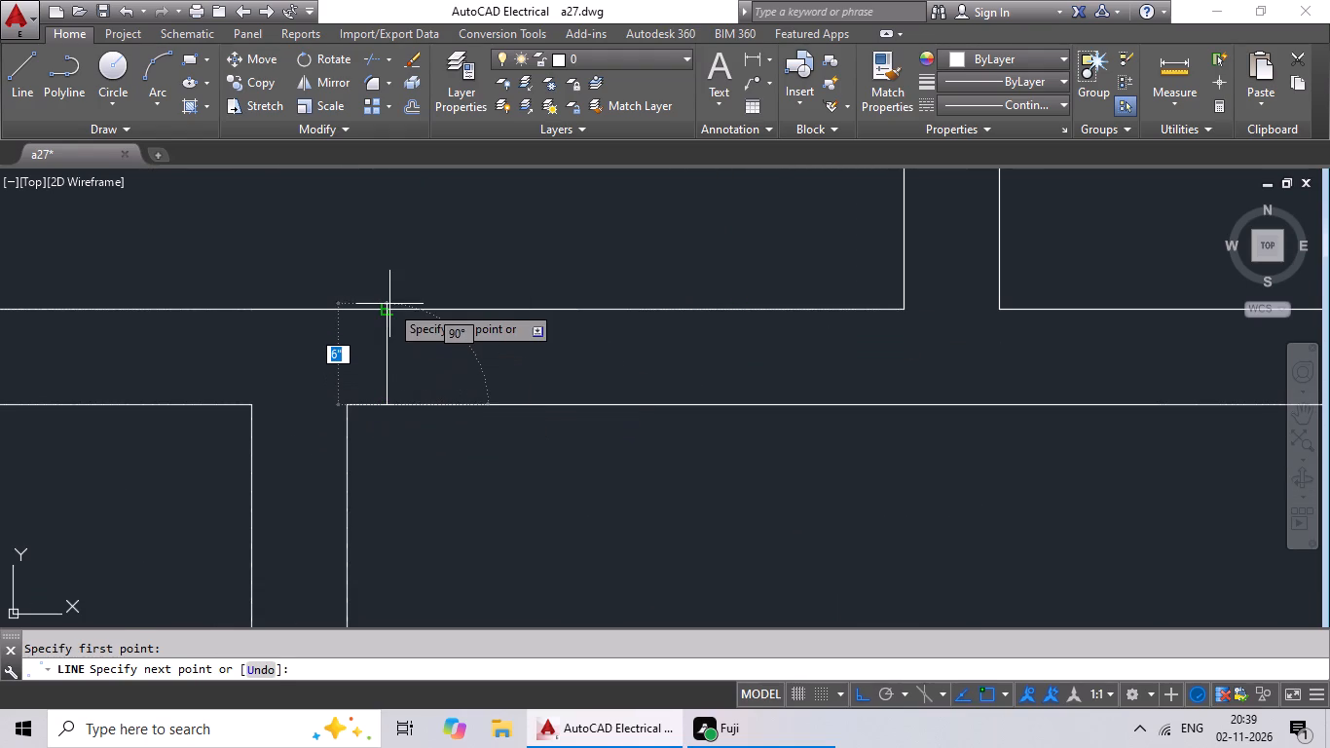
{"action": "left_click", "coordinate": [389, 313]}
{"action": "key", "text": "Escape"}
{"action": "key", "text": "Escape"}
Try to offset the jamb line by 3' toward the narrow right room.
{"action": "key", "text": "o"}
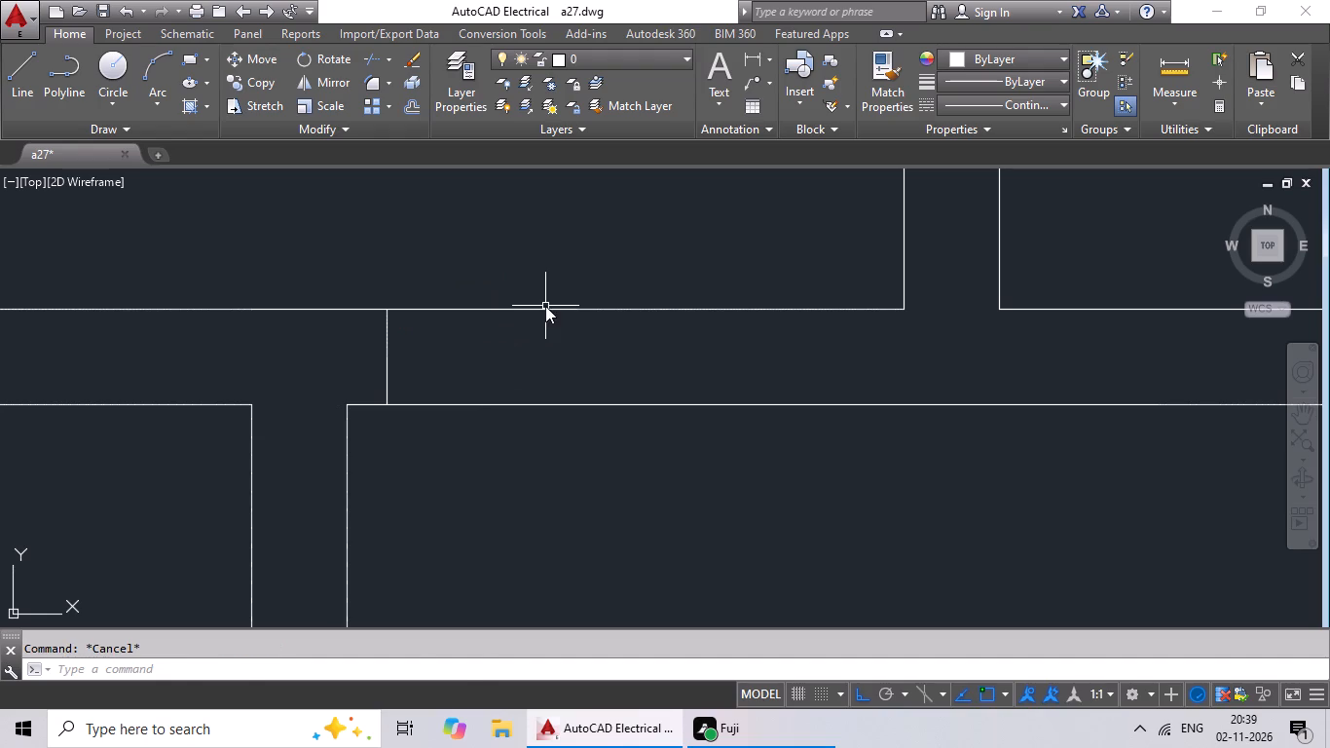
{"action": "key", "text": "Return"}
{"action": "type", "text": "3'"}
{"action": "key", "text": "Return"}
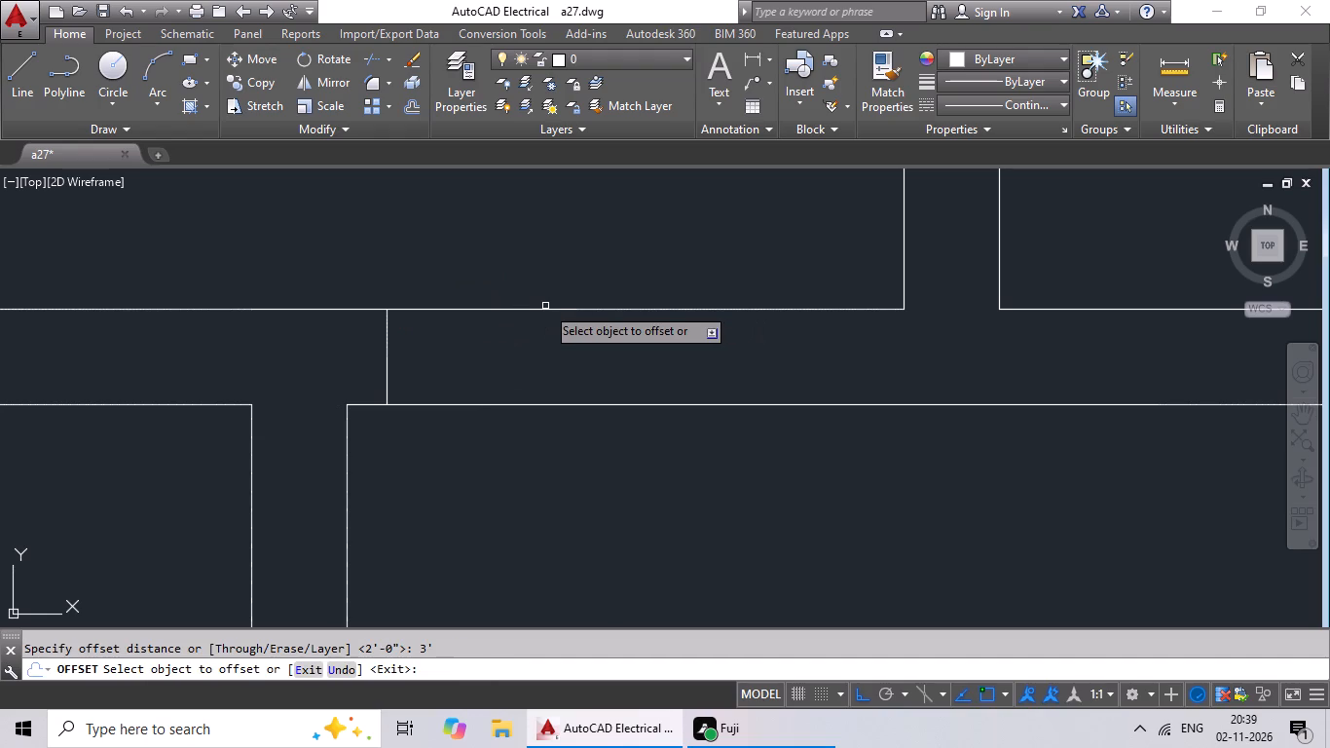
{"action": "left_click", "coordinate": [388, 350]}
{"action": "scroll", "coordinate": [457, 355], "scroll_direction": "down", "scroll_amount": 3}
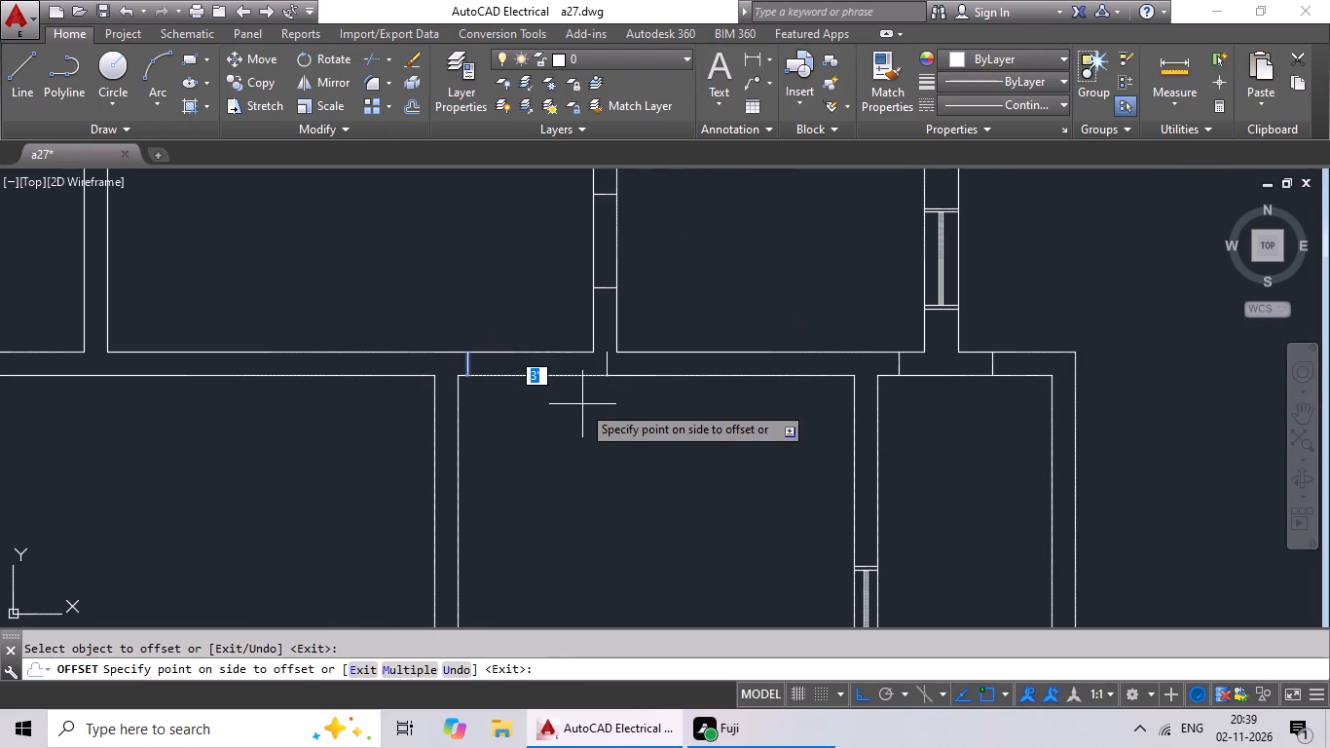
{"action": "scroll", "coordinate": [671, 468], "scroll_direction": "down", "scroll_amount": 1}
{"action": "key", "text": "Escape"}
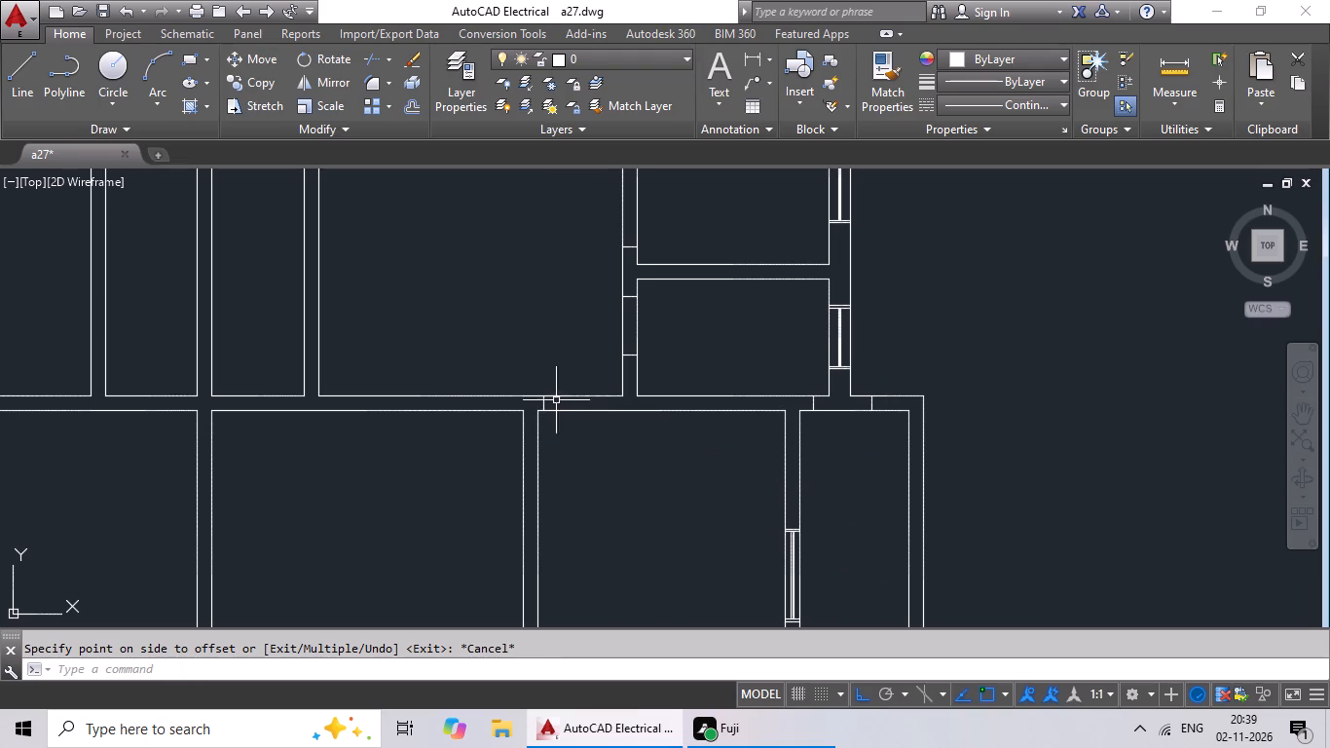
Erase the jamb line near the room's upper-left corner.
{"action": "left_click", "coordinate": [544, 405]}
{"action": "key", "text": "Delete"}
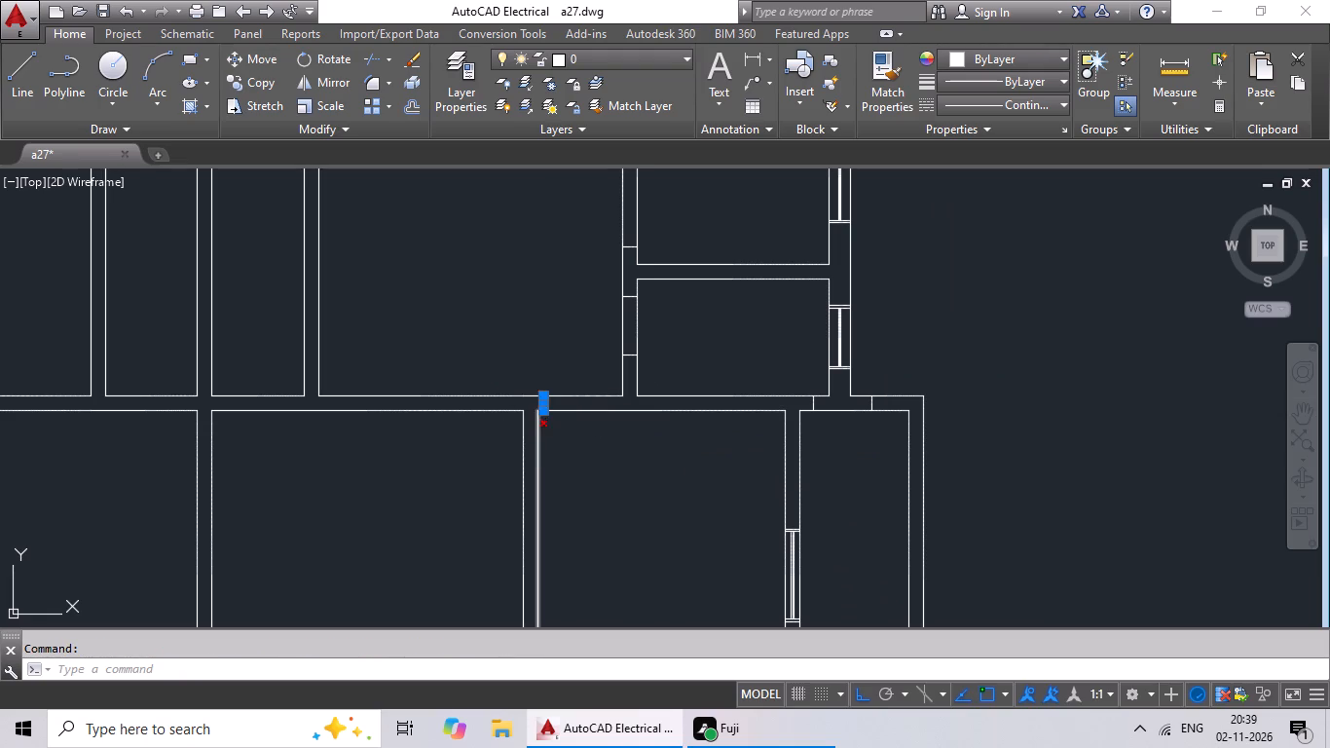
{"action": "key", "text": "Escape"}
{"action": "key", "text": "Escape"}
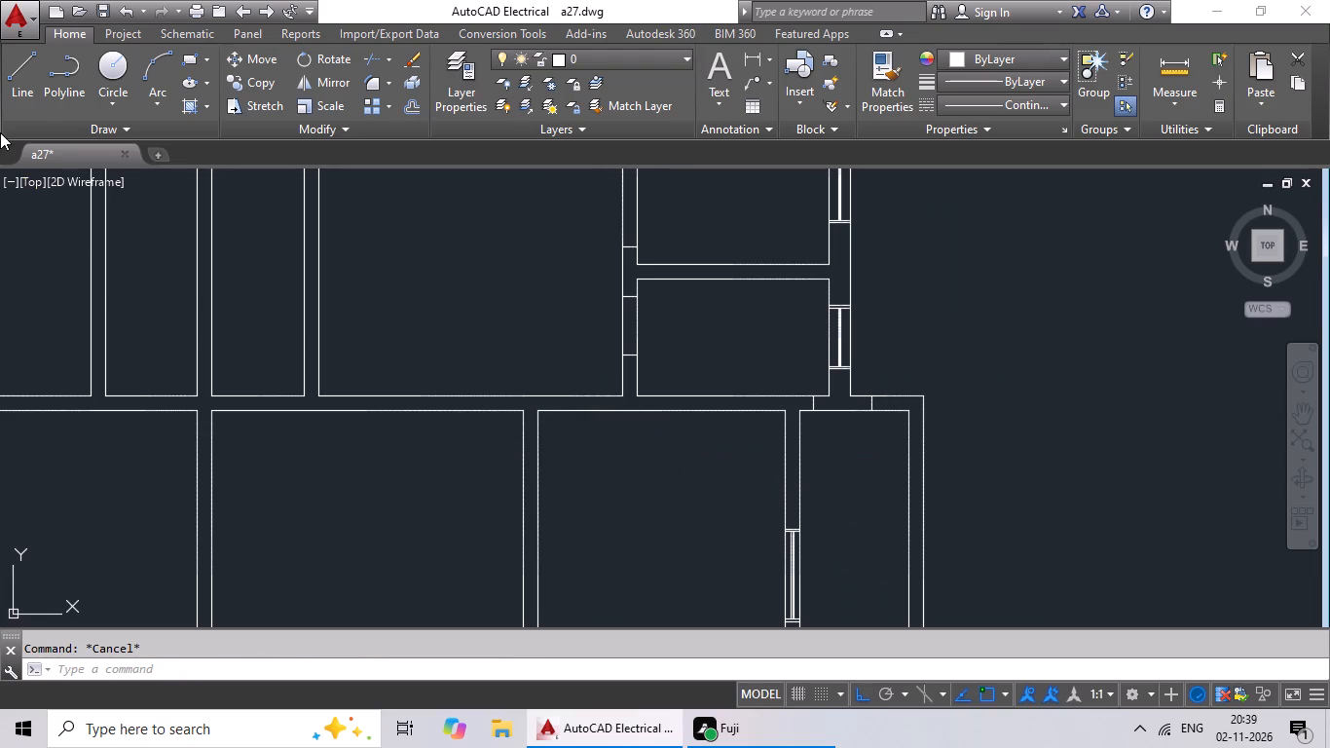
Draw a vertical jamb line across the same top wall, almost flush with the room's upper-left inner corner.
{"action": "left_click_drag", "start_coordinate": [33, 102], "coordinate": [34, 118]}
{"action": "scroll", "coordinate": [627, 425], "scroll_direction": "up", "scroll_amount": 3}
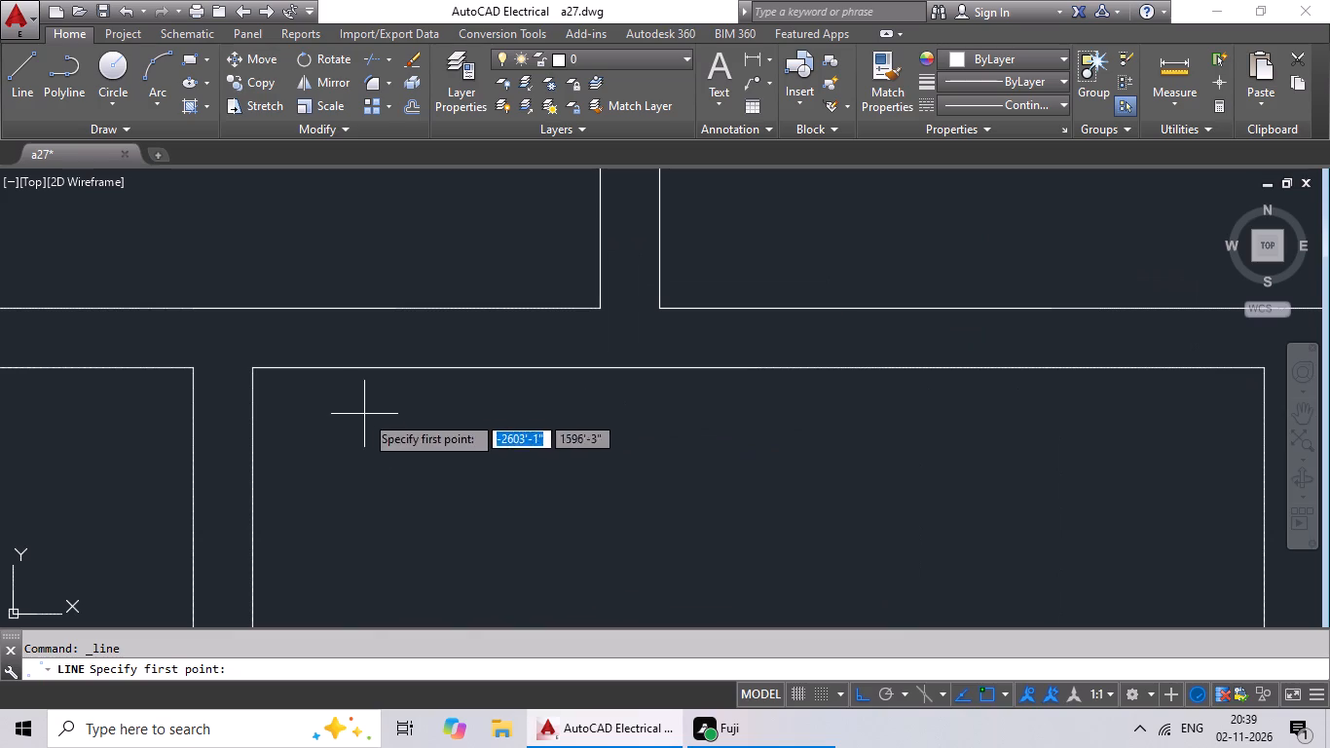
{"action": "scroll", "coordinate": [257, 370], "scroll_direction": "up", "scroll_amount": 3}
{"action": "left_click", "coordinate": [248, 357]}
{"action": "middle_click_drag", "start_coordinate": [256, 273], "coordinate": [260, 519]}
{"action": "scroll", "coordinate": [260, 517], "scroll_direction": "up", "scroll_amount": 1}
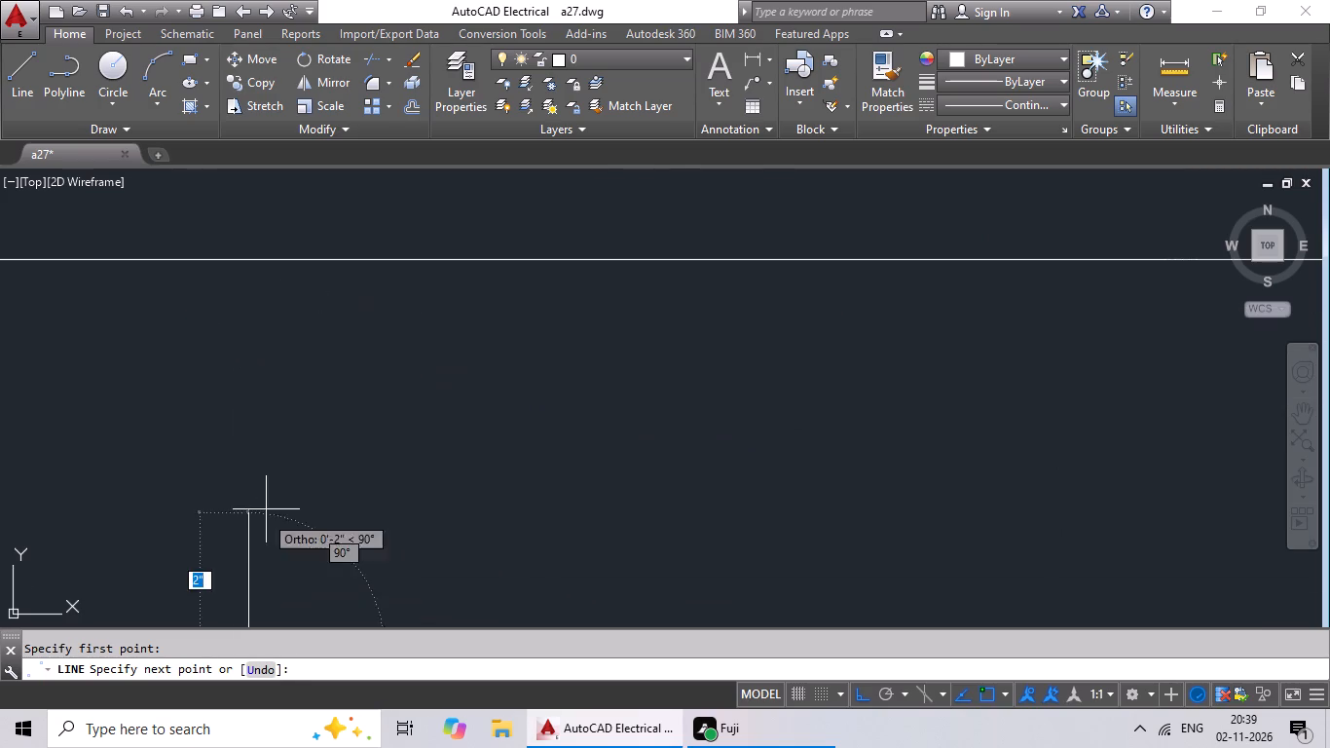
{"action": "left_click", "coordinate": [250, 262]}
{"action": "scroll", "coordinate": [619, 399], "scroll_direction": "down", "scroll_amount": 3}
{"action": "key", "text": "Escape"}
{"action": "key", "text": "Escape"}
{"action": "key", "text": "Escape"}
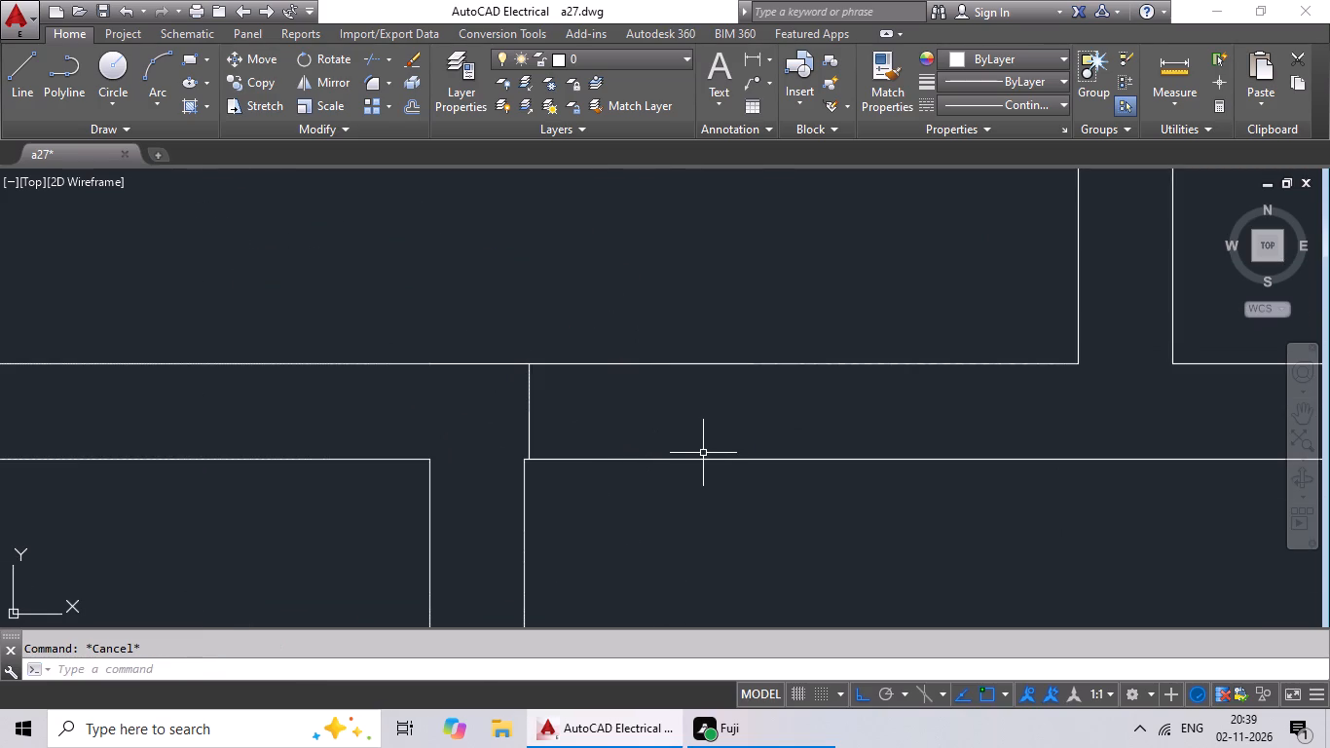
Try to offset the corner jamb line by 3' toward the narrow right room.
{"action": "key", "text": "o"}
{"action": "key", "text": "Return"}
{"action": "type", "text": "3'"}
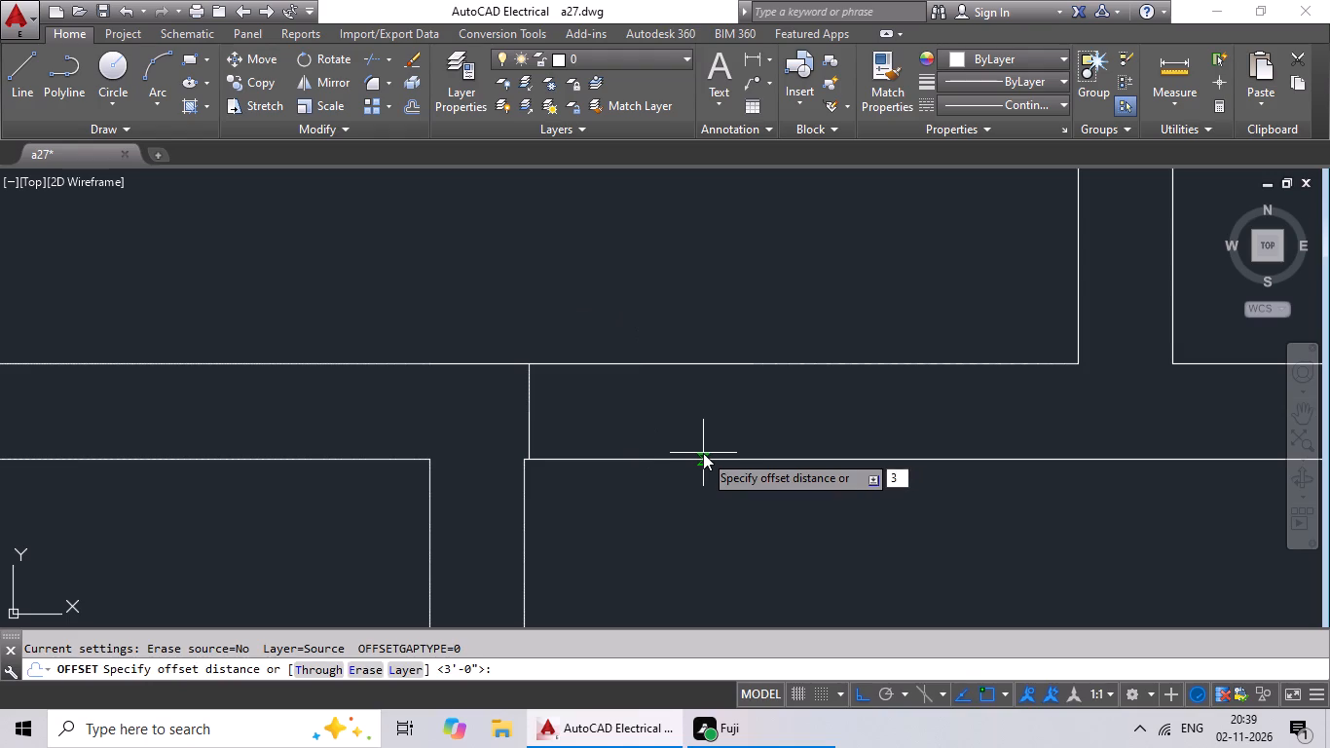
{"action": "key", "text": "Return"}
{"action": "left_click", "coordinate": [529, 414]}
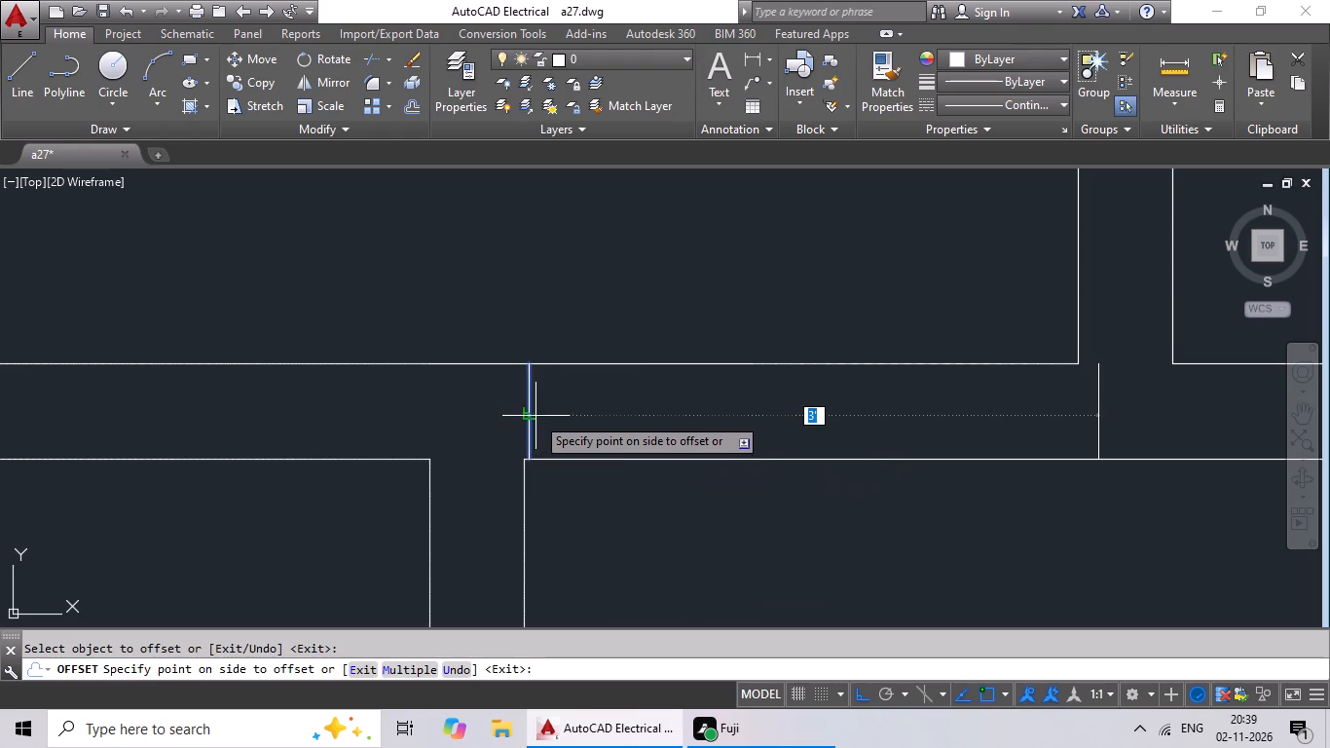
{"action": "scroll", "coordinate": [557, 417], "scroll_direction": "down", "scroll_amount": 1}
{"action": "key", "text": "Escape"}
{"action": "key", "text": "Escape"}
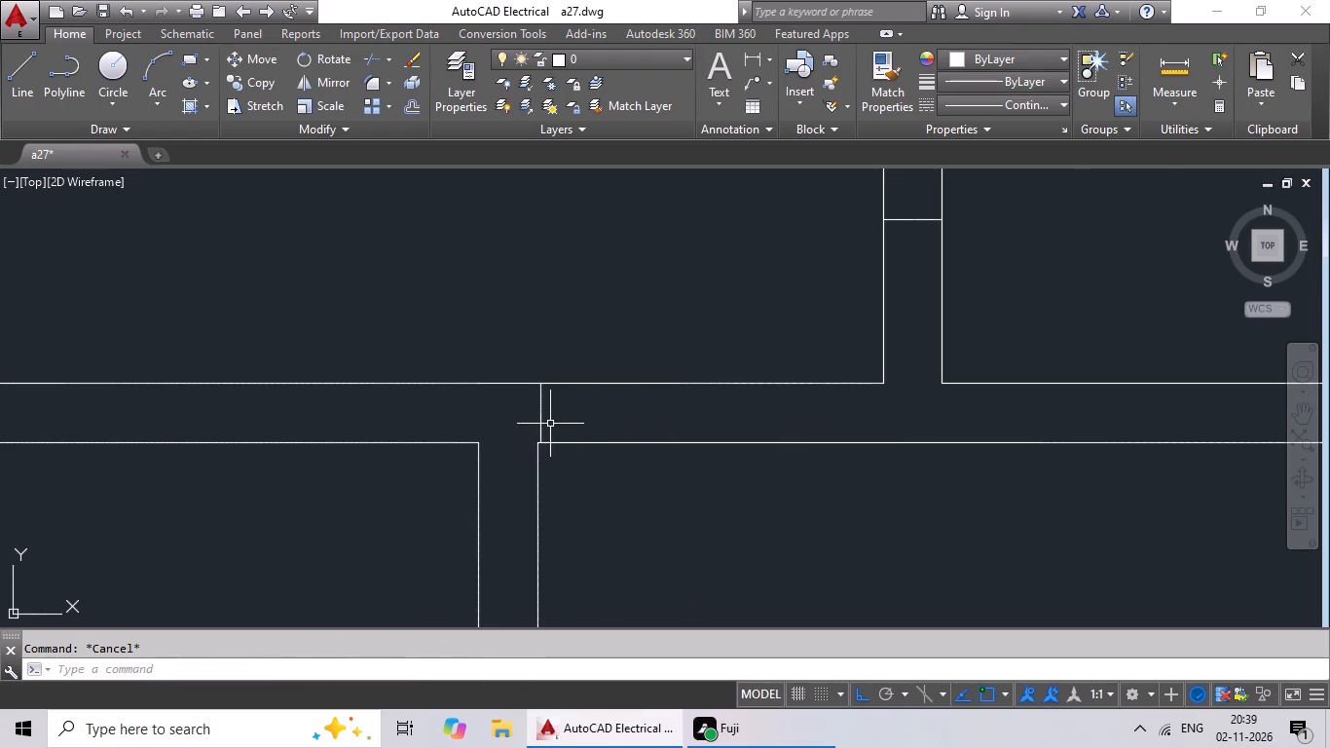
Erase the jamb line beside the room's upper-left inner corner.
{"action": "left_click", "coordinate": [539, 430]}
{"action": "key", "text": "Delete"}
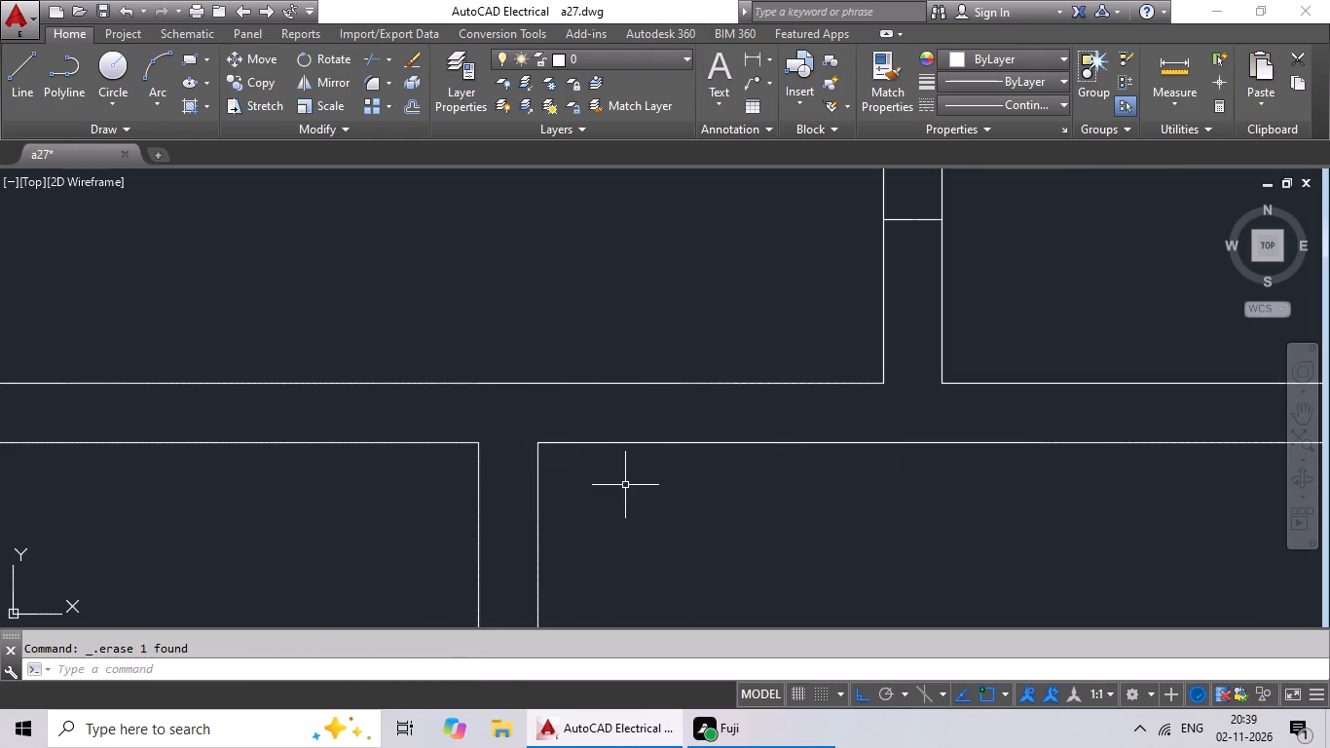
Draw a vertical jamb line across the room's top wall, a few inches in from its upper-left inner corner.
{"action": "left_click", "coordinate": [8, 69]}
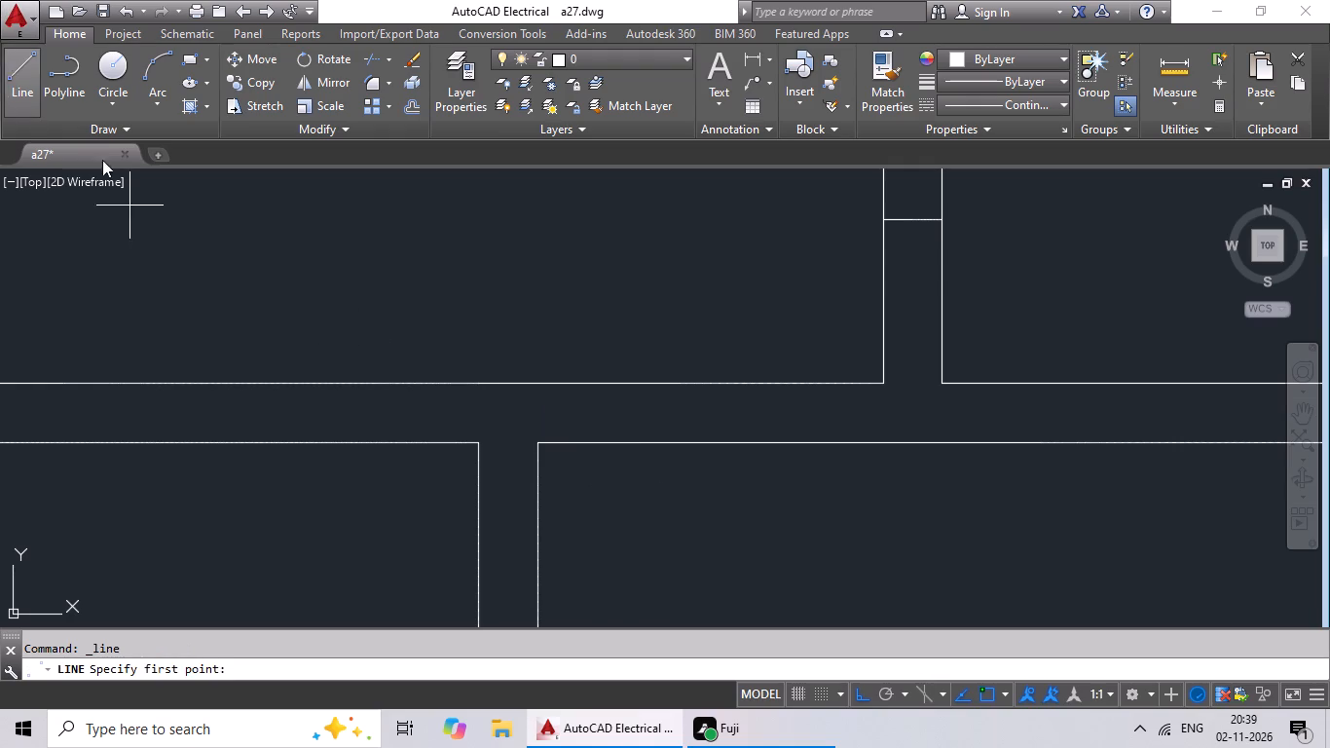
{"action": "left_click", "coordinate": [562, 445]}
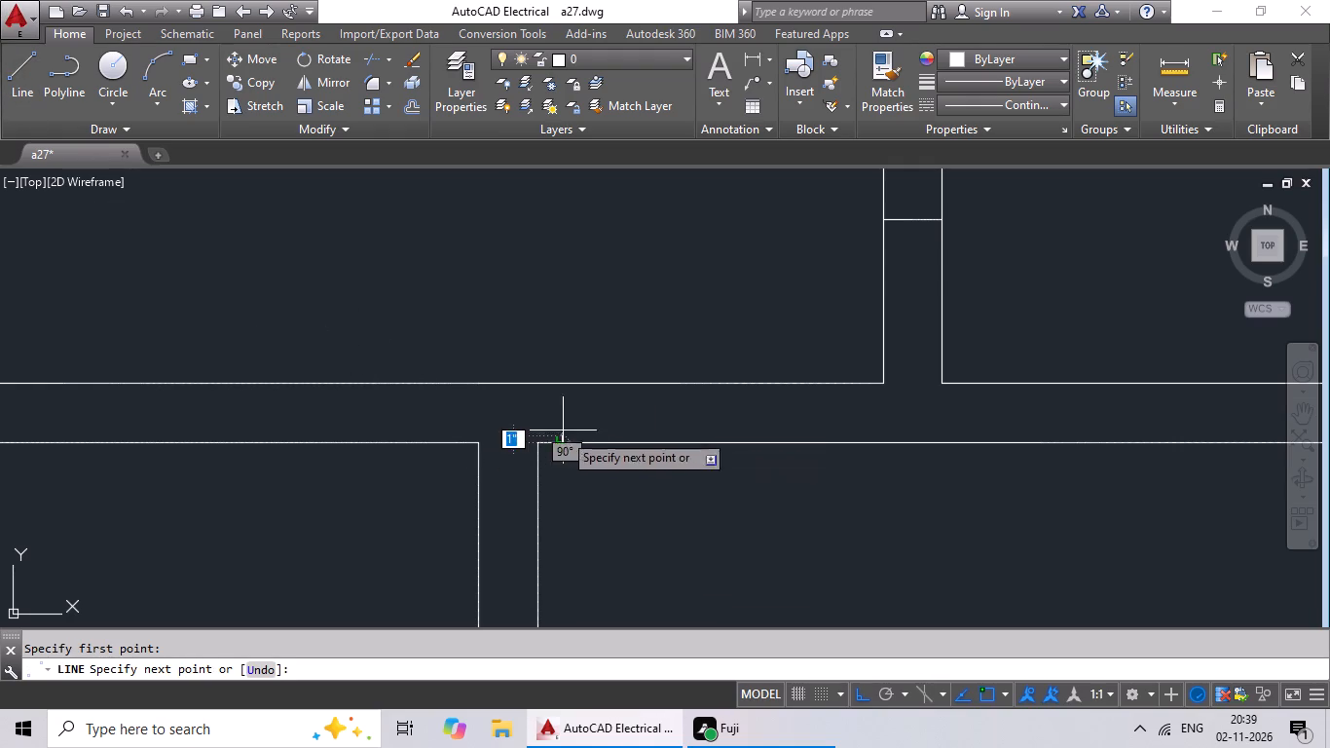
{"action": "left_click", "coordinate": [565, 382]}
{"action": "key", "text": "Escape"}
{"action": "key", "text": "Escape"}
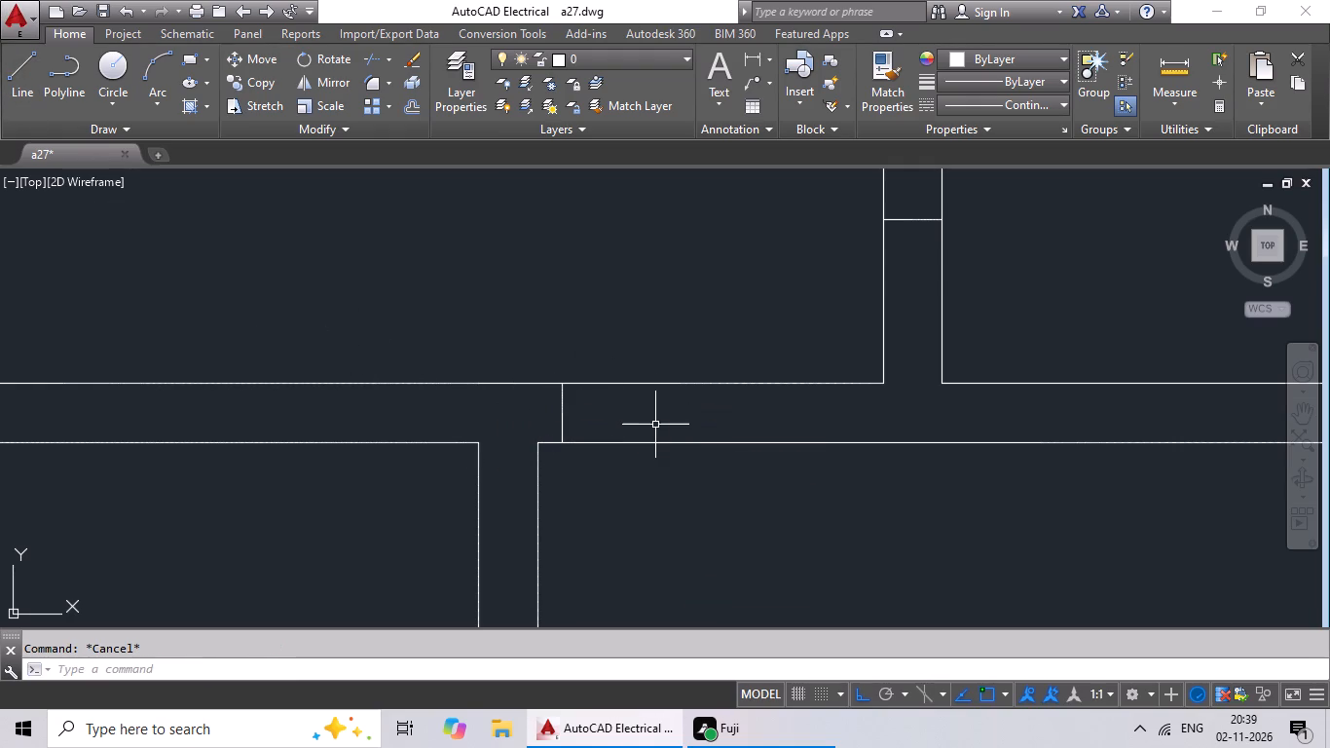
Offset the jamb line by 2'5" toward the narrow right room to mark the opening's other jamb.
{"action": "key", "text": "o"}
{"action": "key", "text": "Return"}
{"action": "type", "text": "2'5\""}
{"action": "key", "text": "Return"}
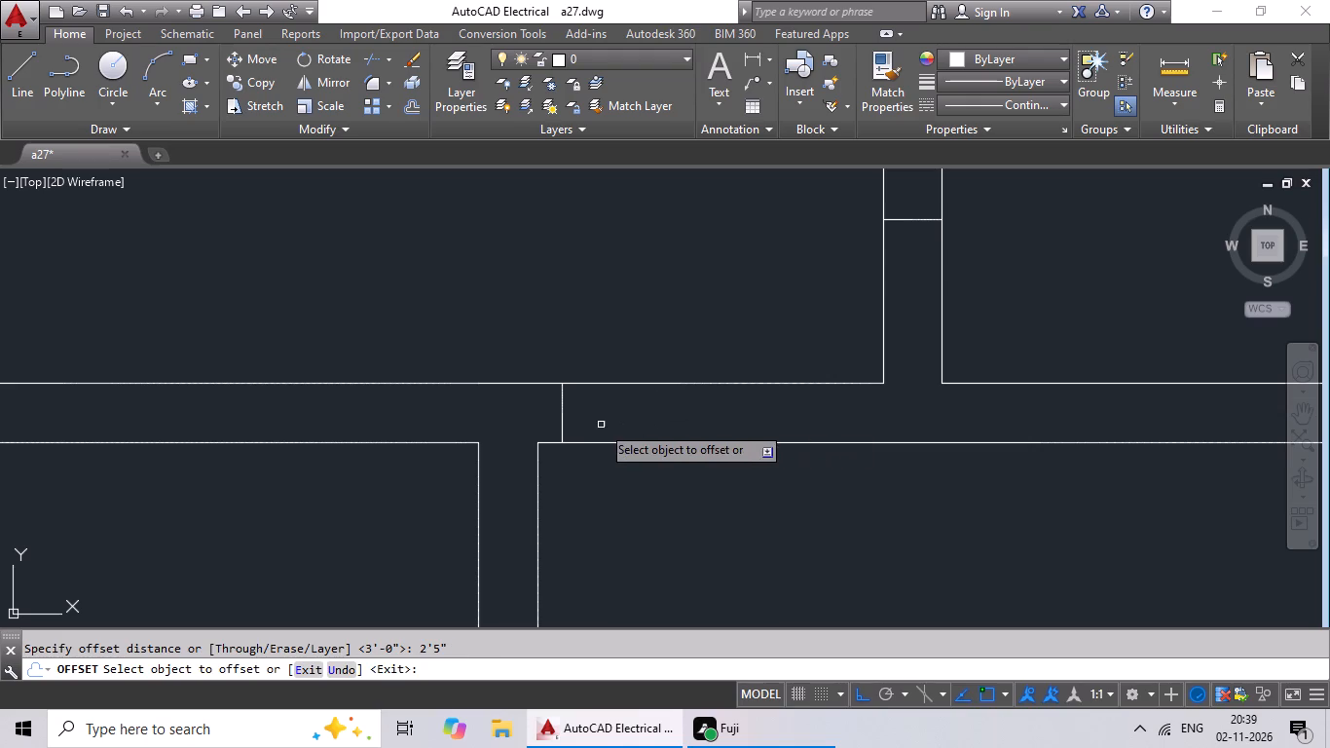
{"action": "left_click", "coordinate": [562, 430]}
{"action": "left_click", "coordinate": [588, 430]}
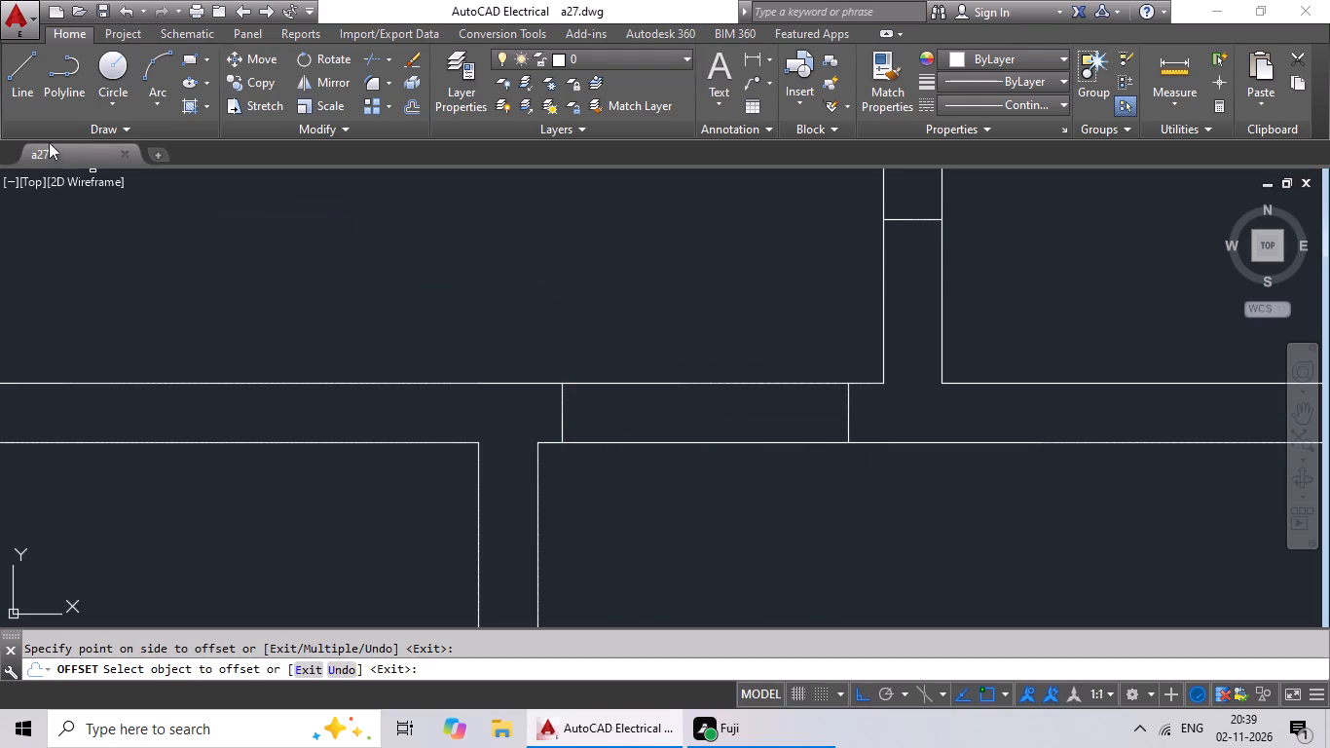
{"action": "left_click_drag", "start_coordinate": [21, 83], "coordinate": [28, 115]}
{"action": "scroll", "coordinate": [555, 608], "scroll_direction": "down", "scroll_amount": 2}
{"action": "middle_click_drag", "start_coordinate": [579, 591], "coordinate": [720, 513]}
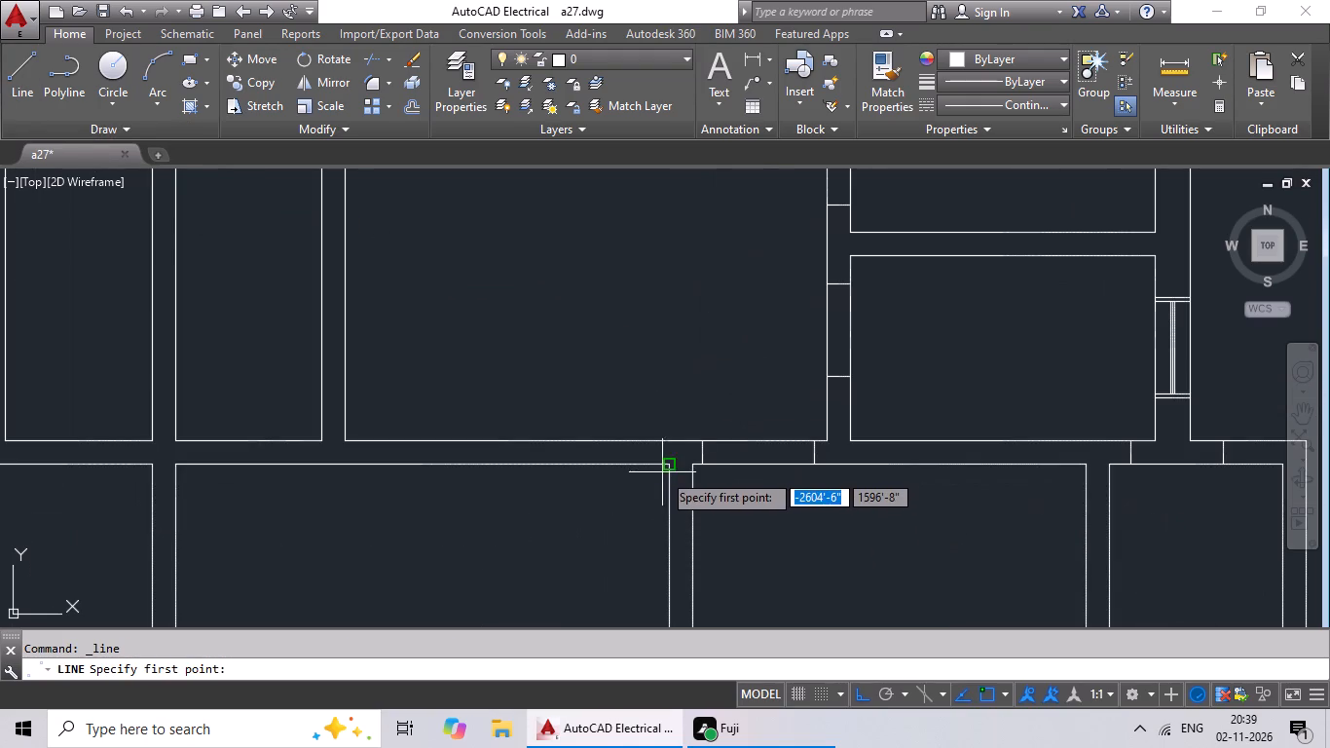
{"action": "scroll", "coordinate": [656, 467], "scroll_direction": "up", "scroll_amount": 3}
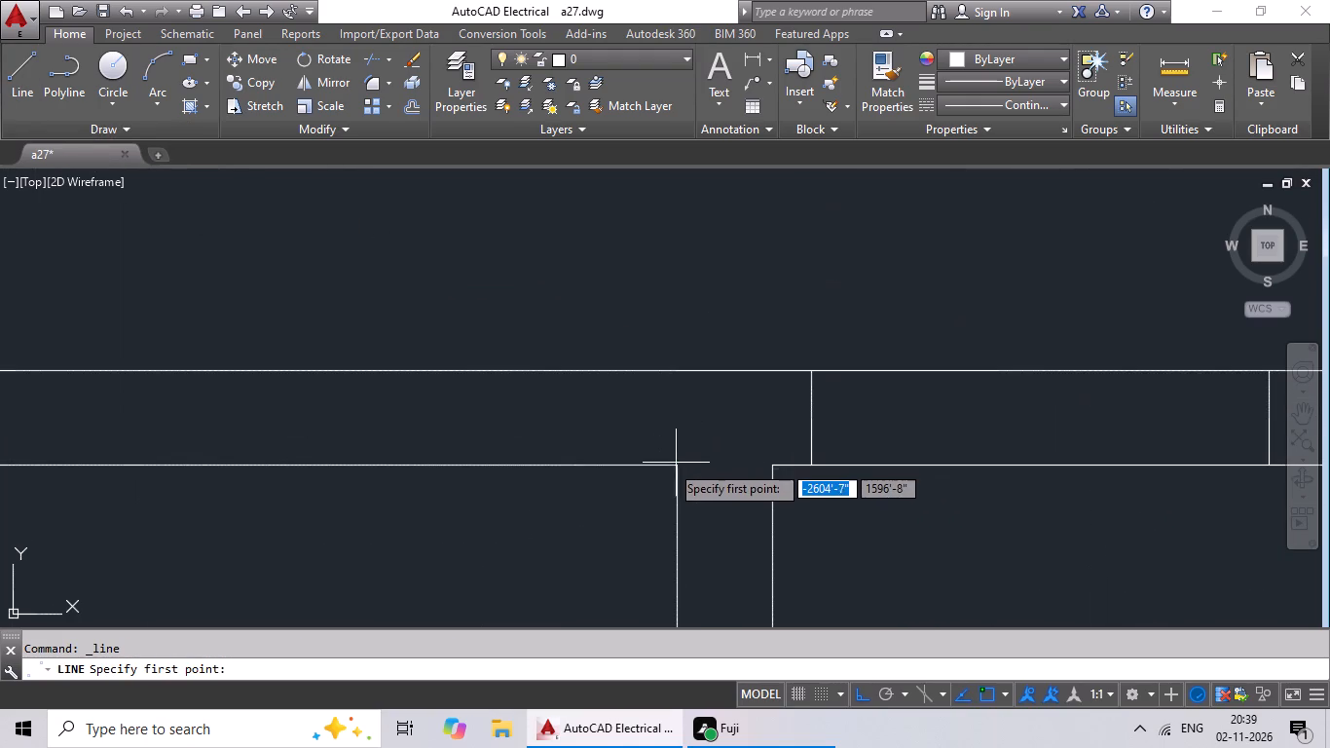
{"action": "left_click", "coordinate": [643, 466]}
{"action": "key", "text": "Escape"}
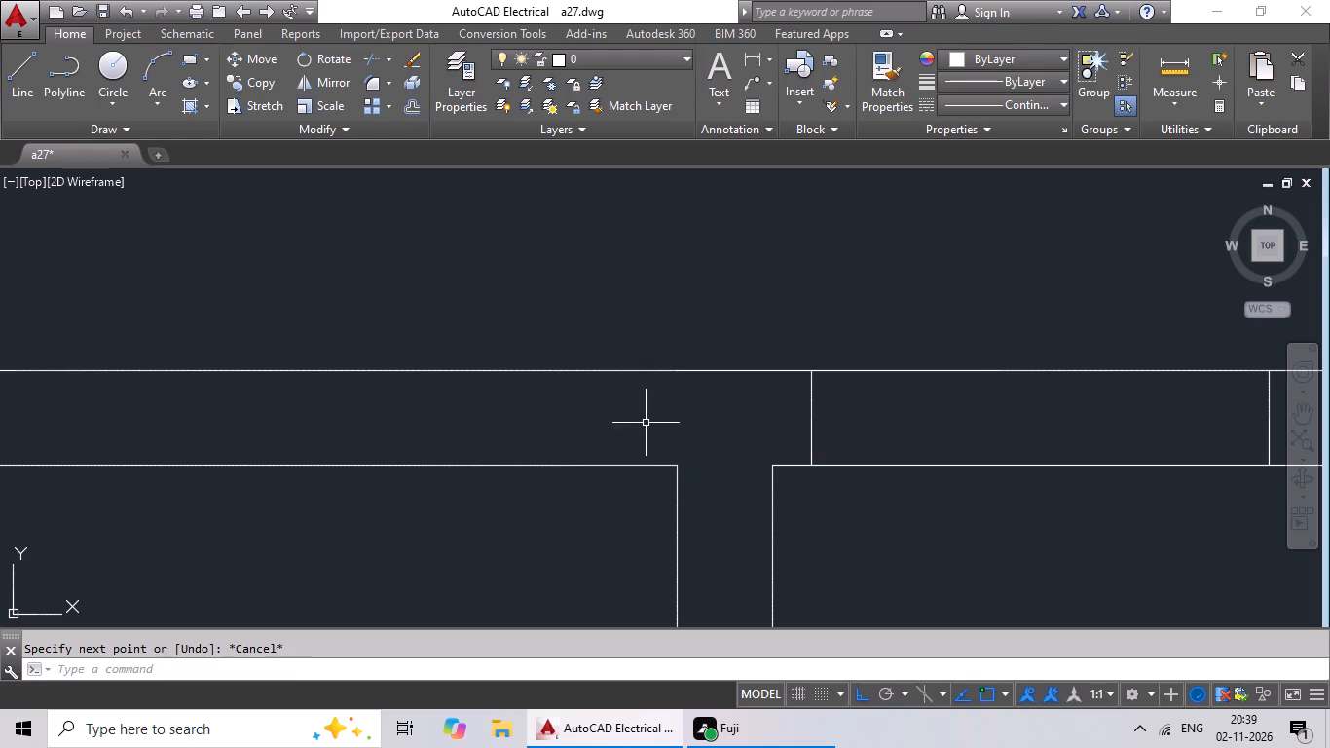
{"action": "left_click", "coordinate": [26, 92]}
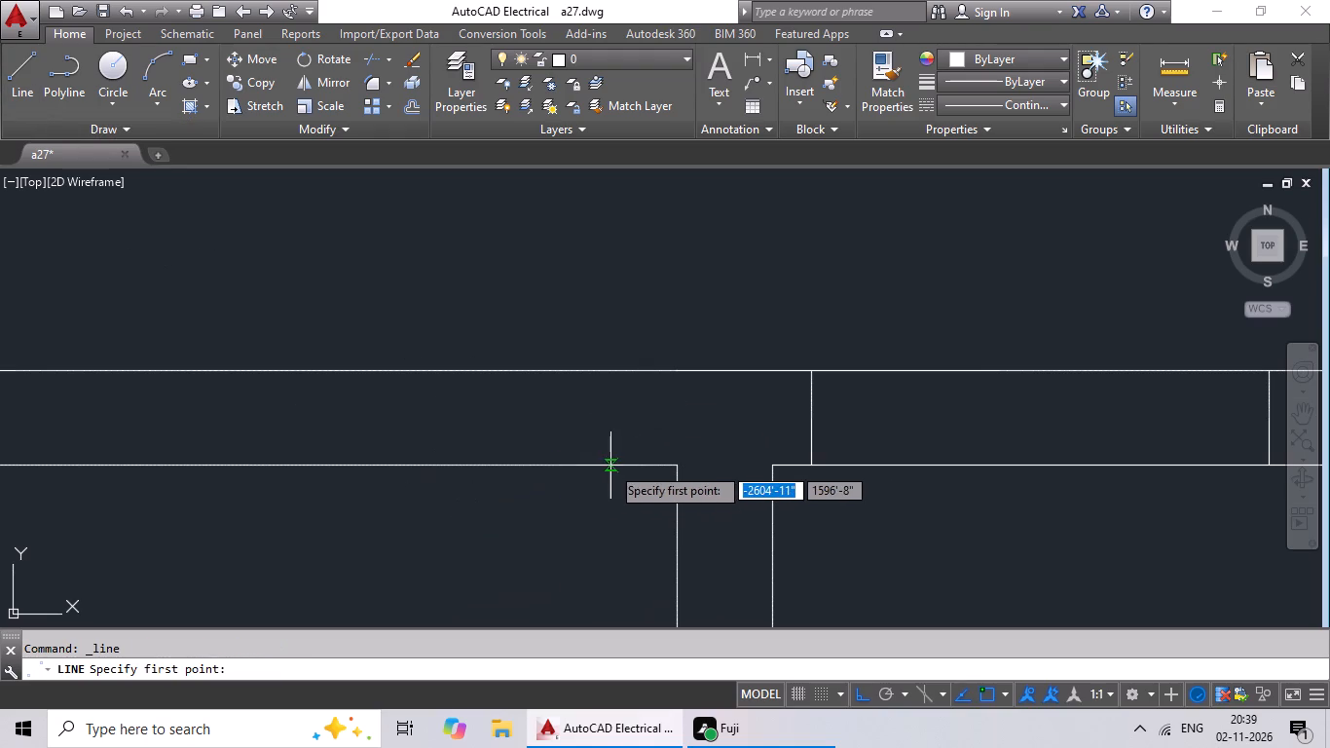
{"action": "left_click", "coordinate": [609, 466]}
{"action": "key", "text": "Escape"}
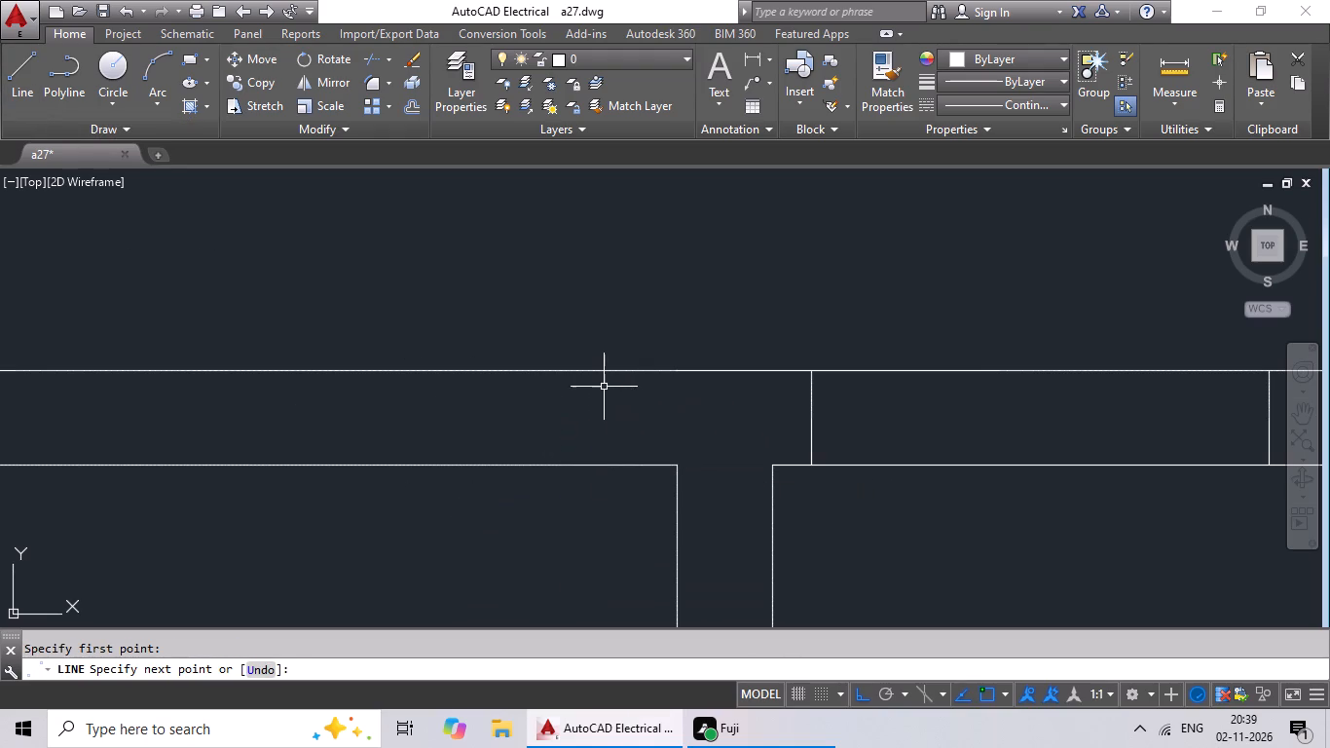
Draw a vertical jamb line across the adjoining room's top wall, just short of its upper-right inner corner.
{"action": "left_click", "coordinate": [23, 88]}
{"action": "scroll", "coordinate": [176, 251], "scroll_direction": "down", "scroll_amount": 2}
{"action": "middle_click_drag", "start_coordinate": [272, 352], "coordinate": [546, 386]}
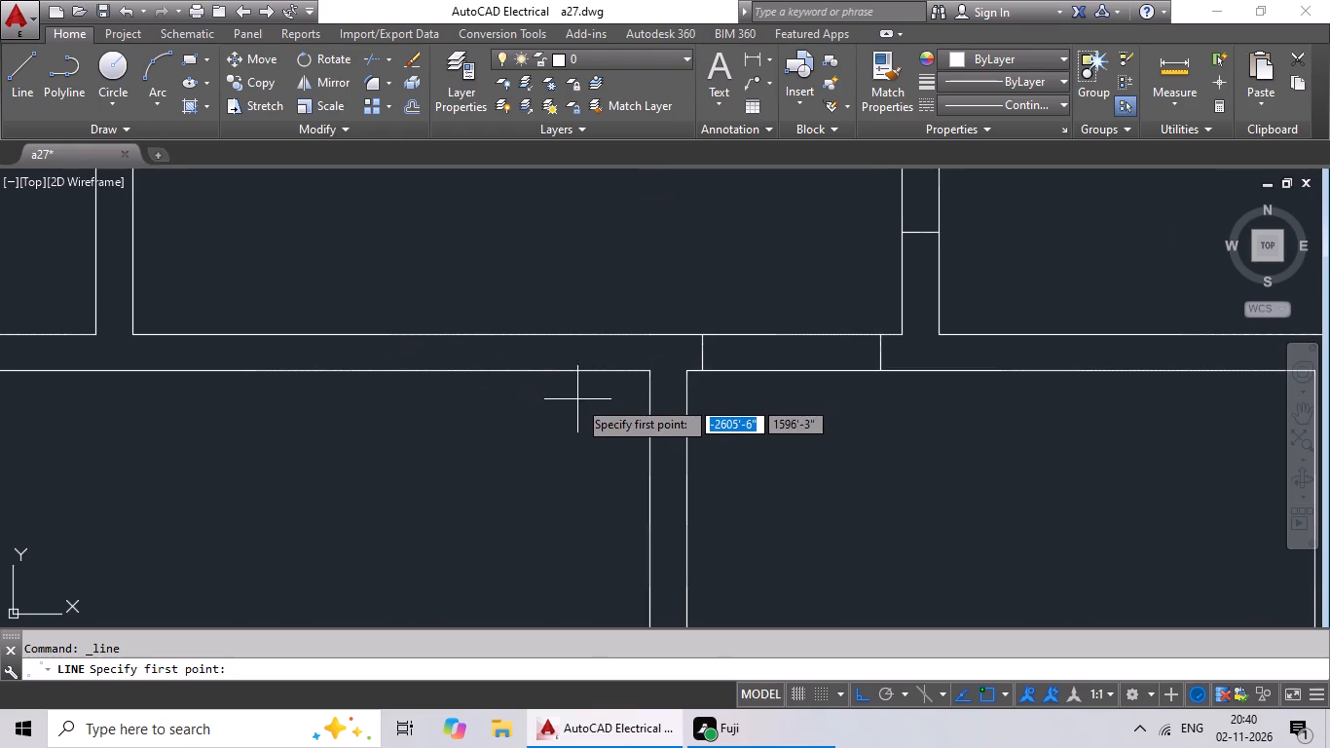
{"action": "left_click", "coordinate": [592, 372]}
{"action": "left_click", "coordinate": [595, 333]}
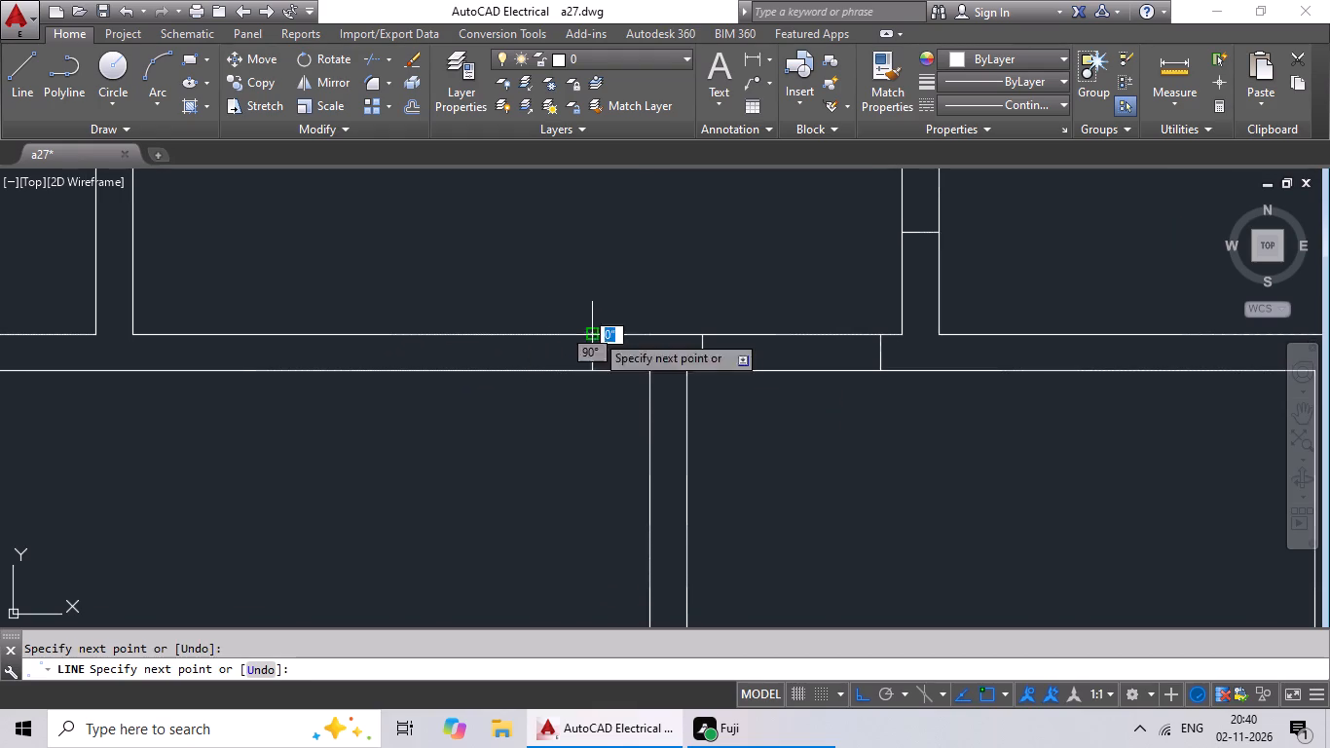
Offset the adjoining room's jamb line by 3' away from its upper-right inner corner to mark the opening's other jamb.
{"action": "key", "text": "Escape"}
{"action": "key", "text": "Escape"}
{"action": "key", "text": "Escape"}
{"action": "key", "text": "o"}
{"action": "key", "text": "Return"}
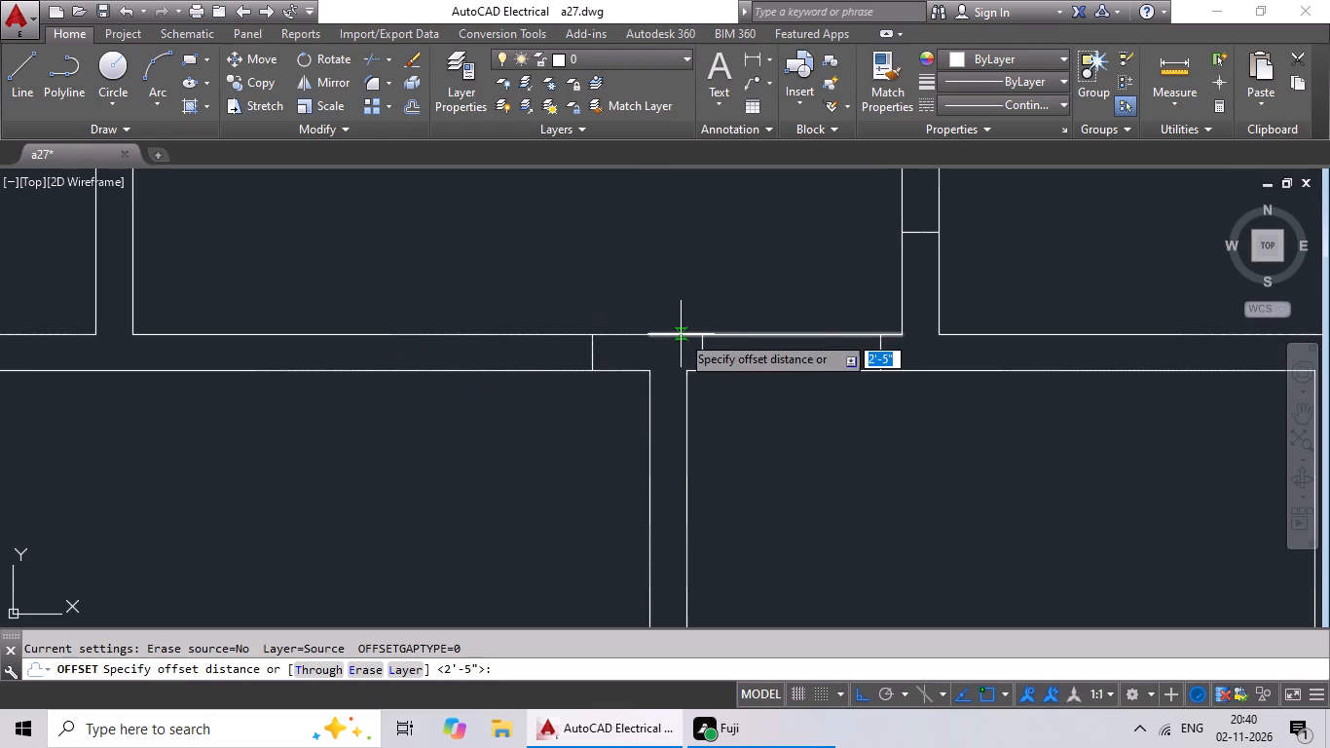
{"action": "type", "text": "3'"}
{"action": "key", "text": "Return"}
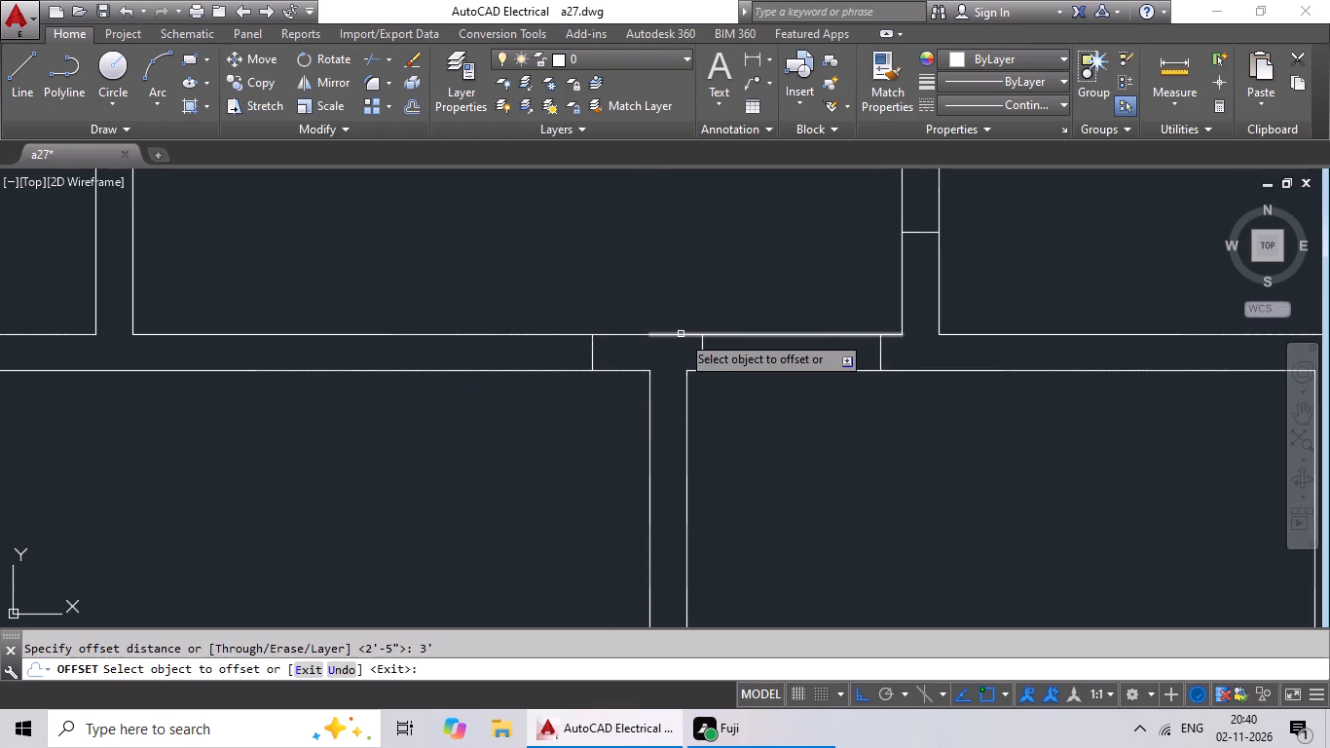
{"action": "left_click", "coordinate": [593, 358]}
{"action": "left_click", "coordinate": [519, 357]}
In the mirrored left half, draw a vertical jamb line across the second lower room's top wall, just short of its upper-right inner corner.
{"action": "left_click", "coordinate": [23, 71]}
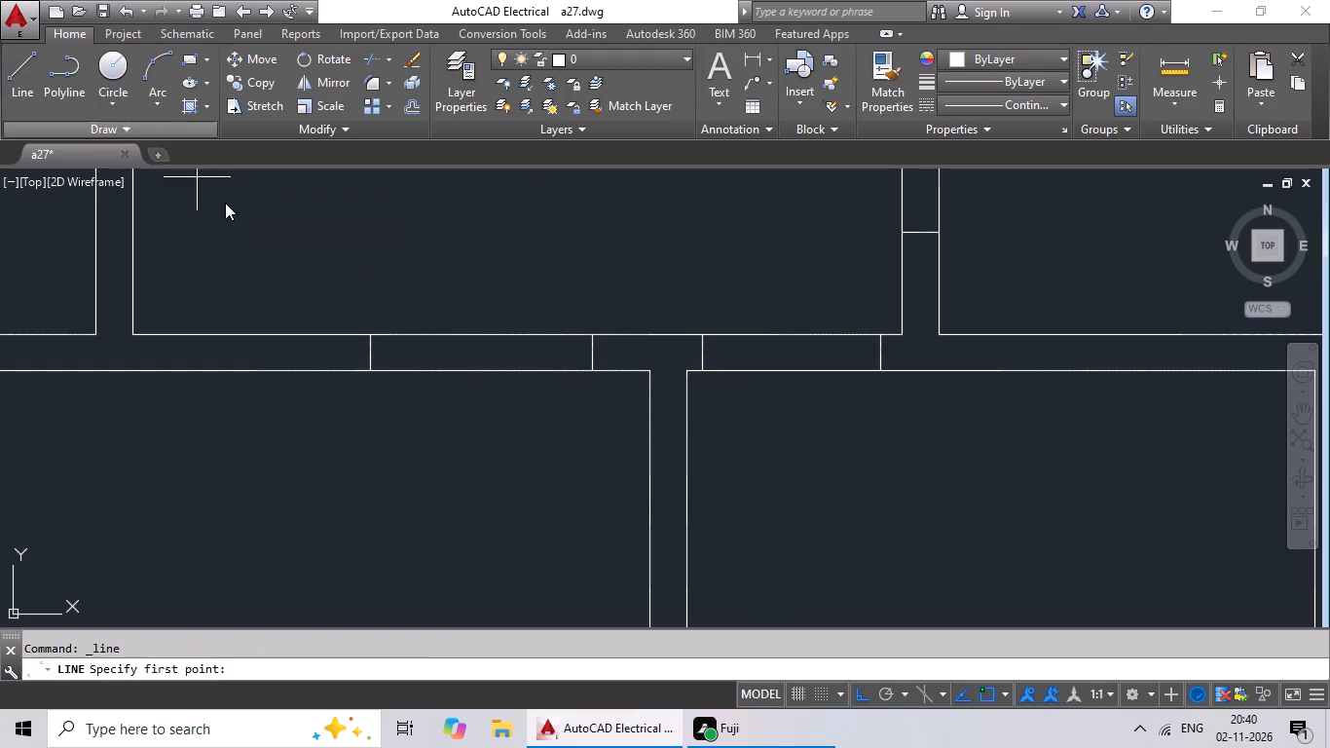
{"action": "scroll", "coordinate": [262, 251], "scroll_direction": "down", "scroll_amount": 2}
{"action": "middle_click_drag", "start_coordinate": [281, 267], "coordinate": [620, 309]}
{"action": "scroll", "coordinate": [615, 321], "scroll_direction": "down", "scroll_amount": 2}
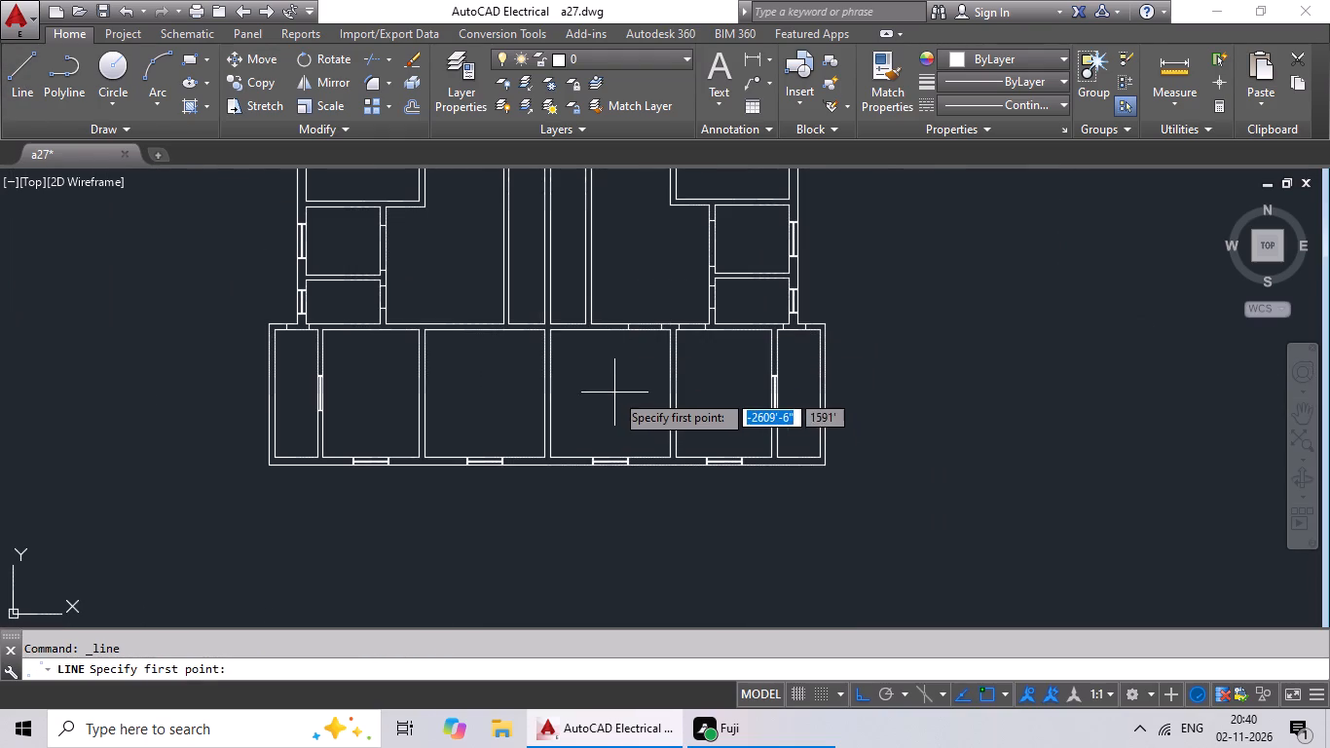
{"action": "middle_click_drag", "start_coordinate": [614, 387], "coordinate": [754, 405]}
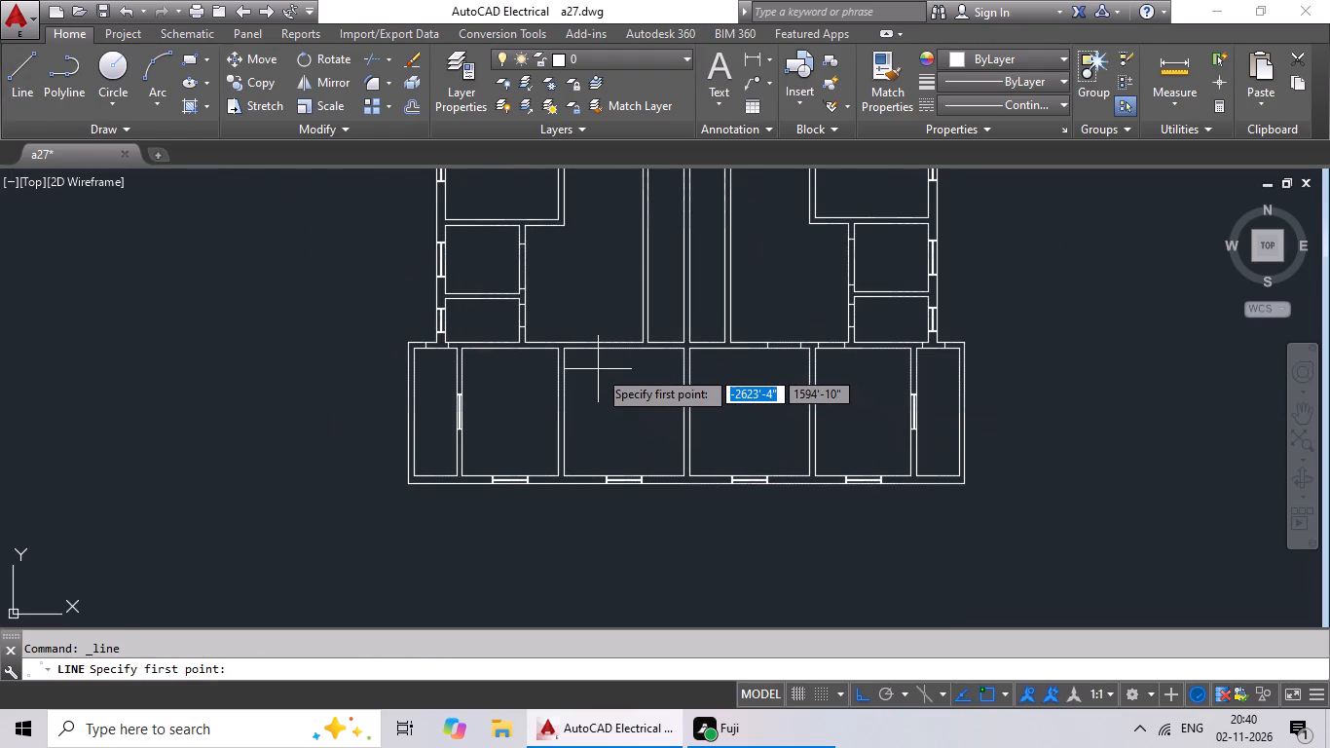
{"action": "scroll", "coordinate": [526, 355], "scroll_direction": "up", "scroll_amount": 4}
{"action": "middle_click_drag", "start_coordinate": [554, 346], "coordinate": [536, 439]}
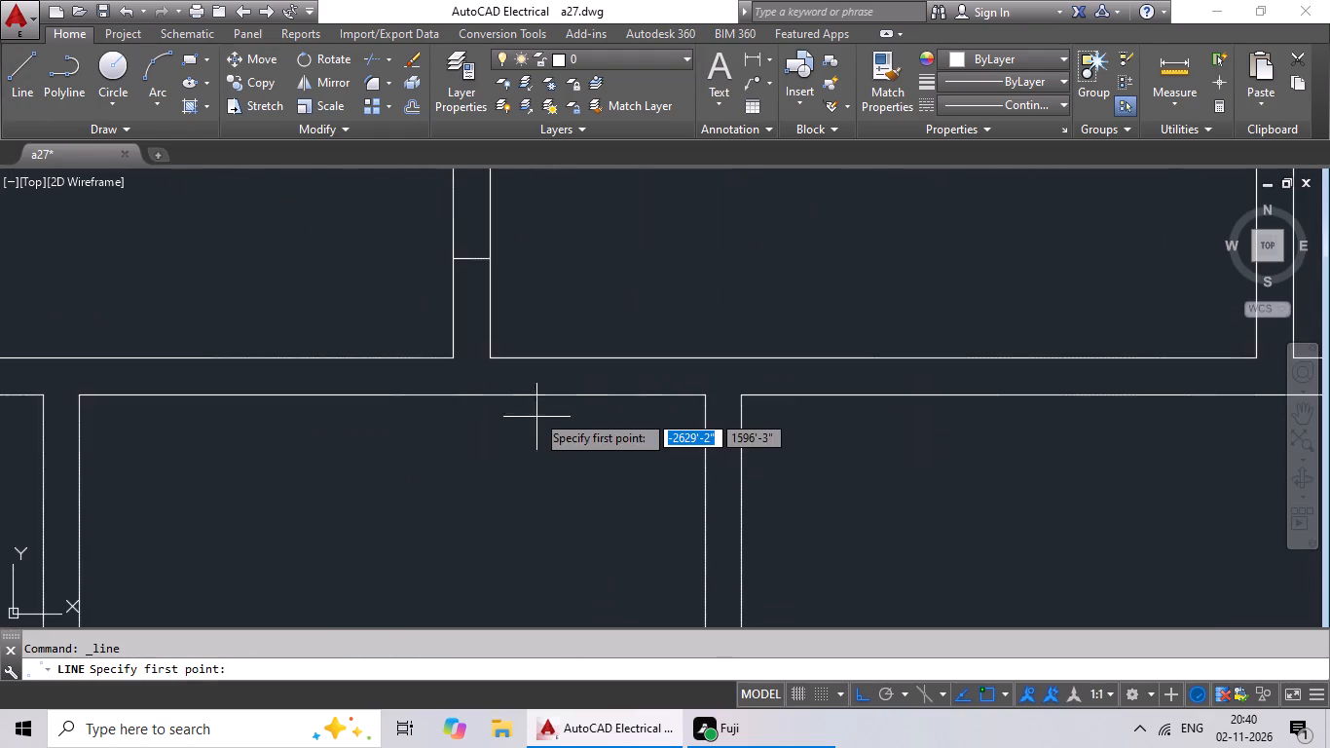
{"action": "scroll", "coordinate": [539, 378], "scroll_direction": "up", "scroll_amount": 1}
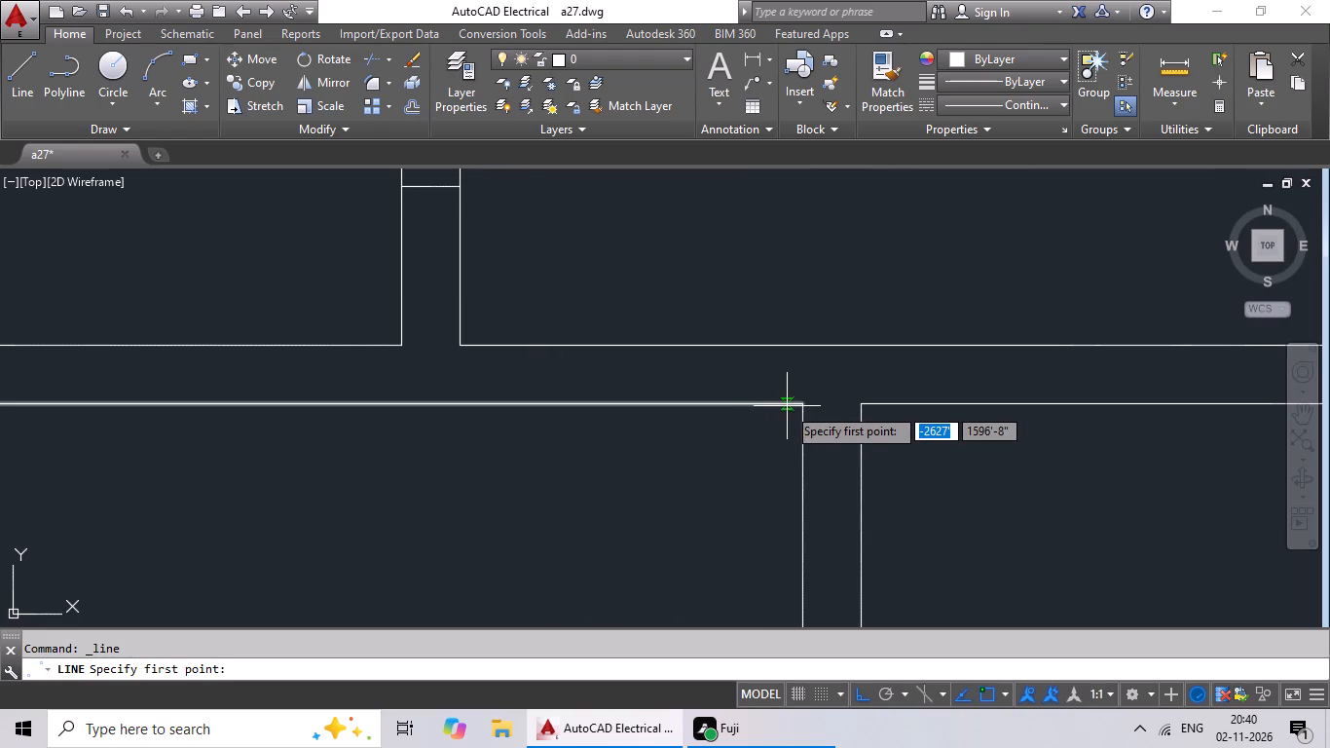
{"action": "left_click_drag", "start_coordinate": [778, 405], "coordinate": [780, 396]}
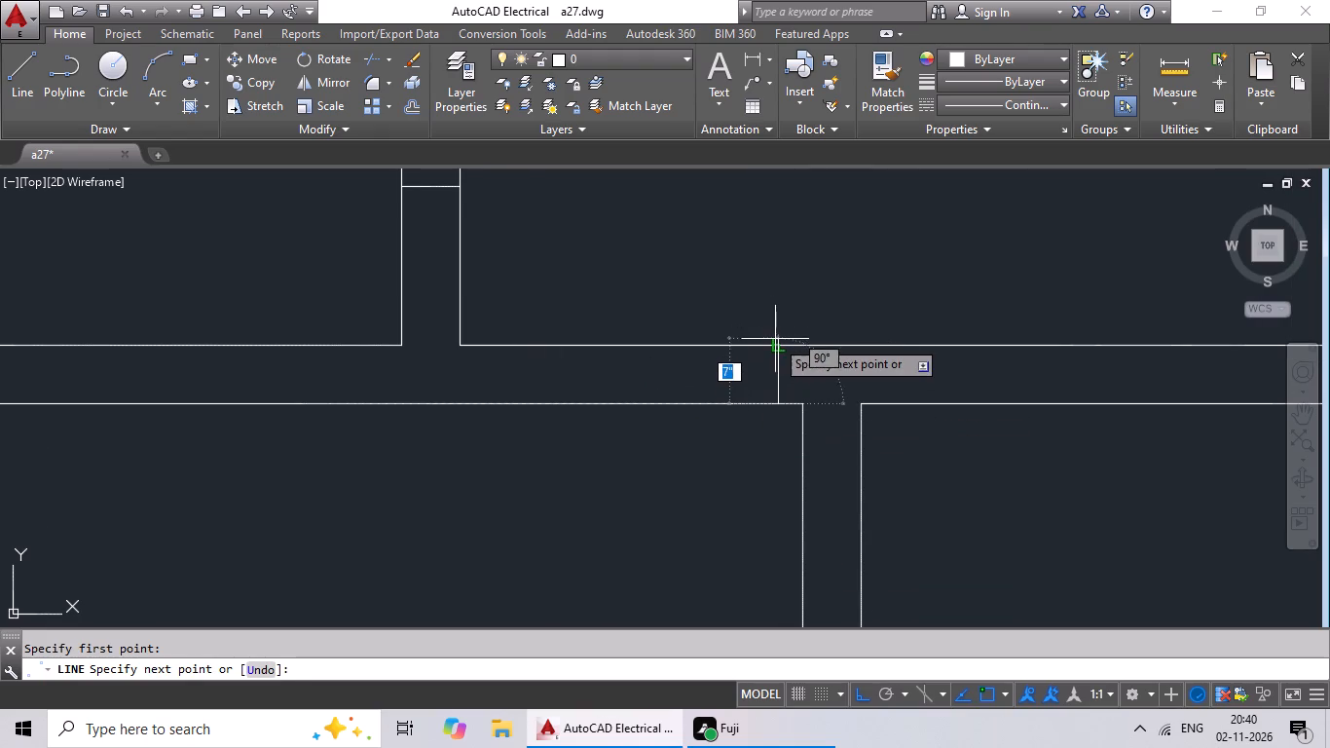
{"action": "left_click", "coordinate": [775, 340]}
{"action": "key", "text": "Escape"}
{"action": "scroll", "coordinate": [850, 311], "scroll_direction": "down", "scroll_amount": 1}
{"action": "middle_click_drag", "start_coordinate": [862, 306], "coordinate": [720, 346]}
{"action": "key", "text": "Escape"}
{"action": "key", "text": "Escape"}
{"action": "key", "text": "Escape"}
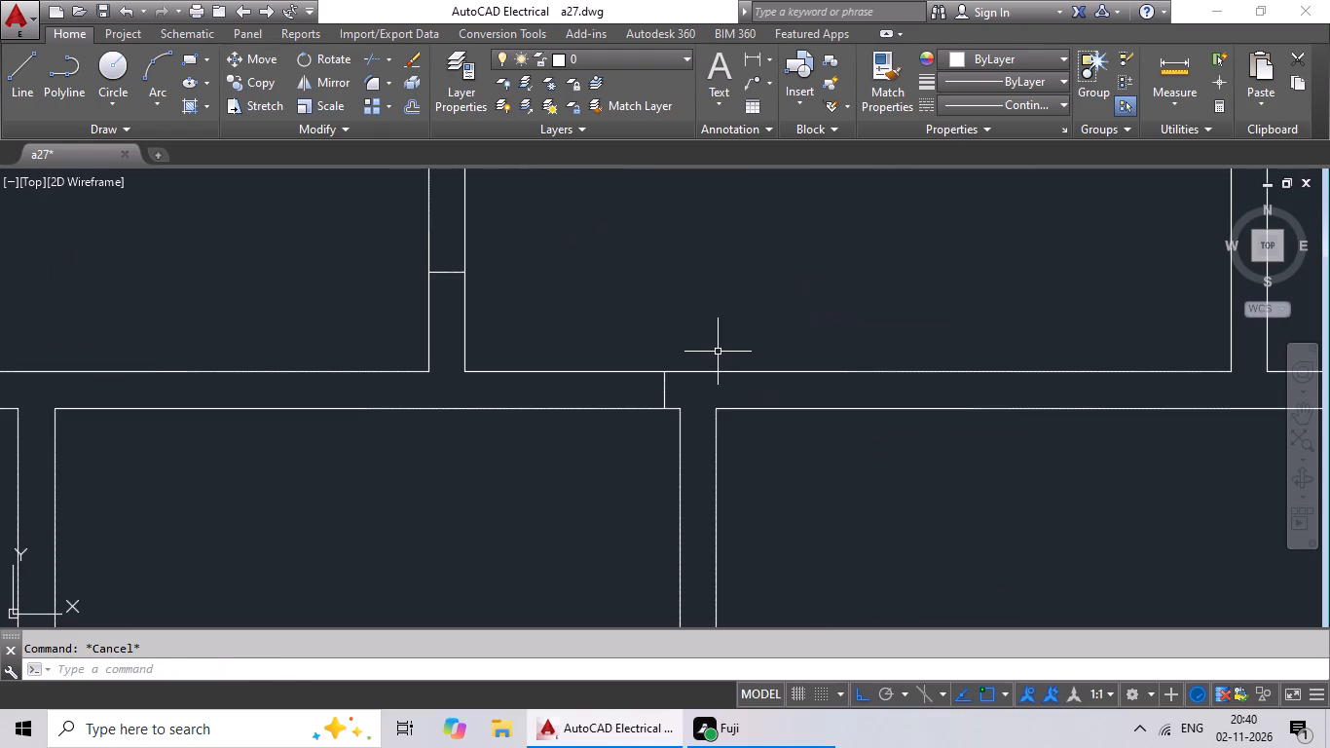
Offset this jamb line by 2'5" toward the narrow left room to mark the opening's other jamb.
{"action": "key", "text": "o"}
{"action": "key", "text": "Return"}
{"action": "type", "text": "2'5"}
{"action": "key", "text": "shift+quotedbl"}
{"action": "key", "text": "Return"}
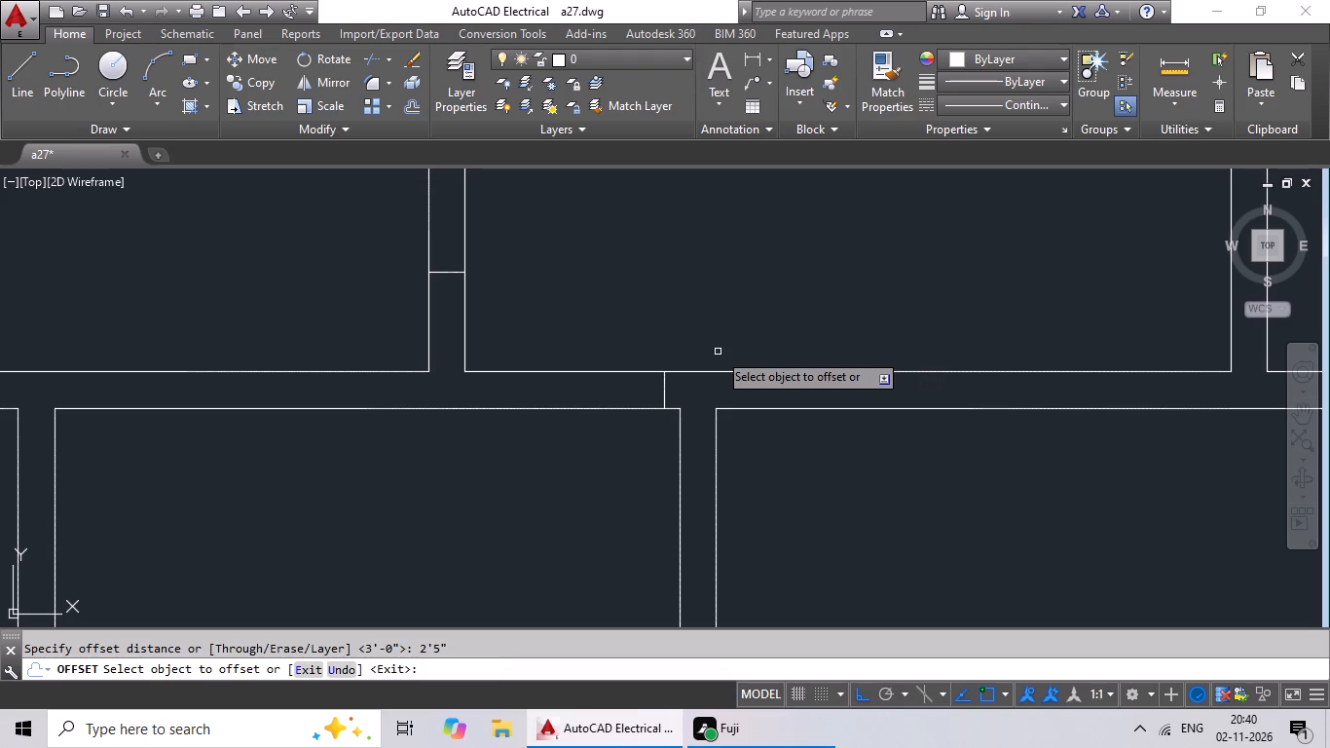
{"action": "left_click", "coordinate": [662, 385]}
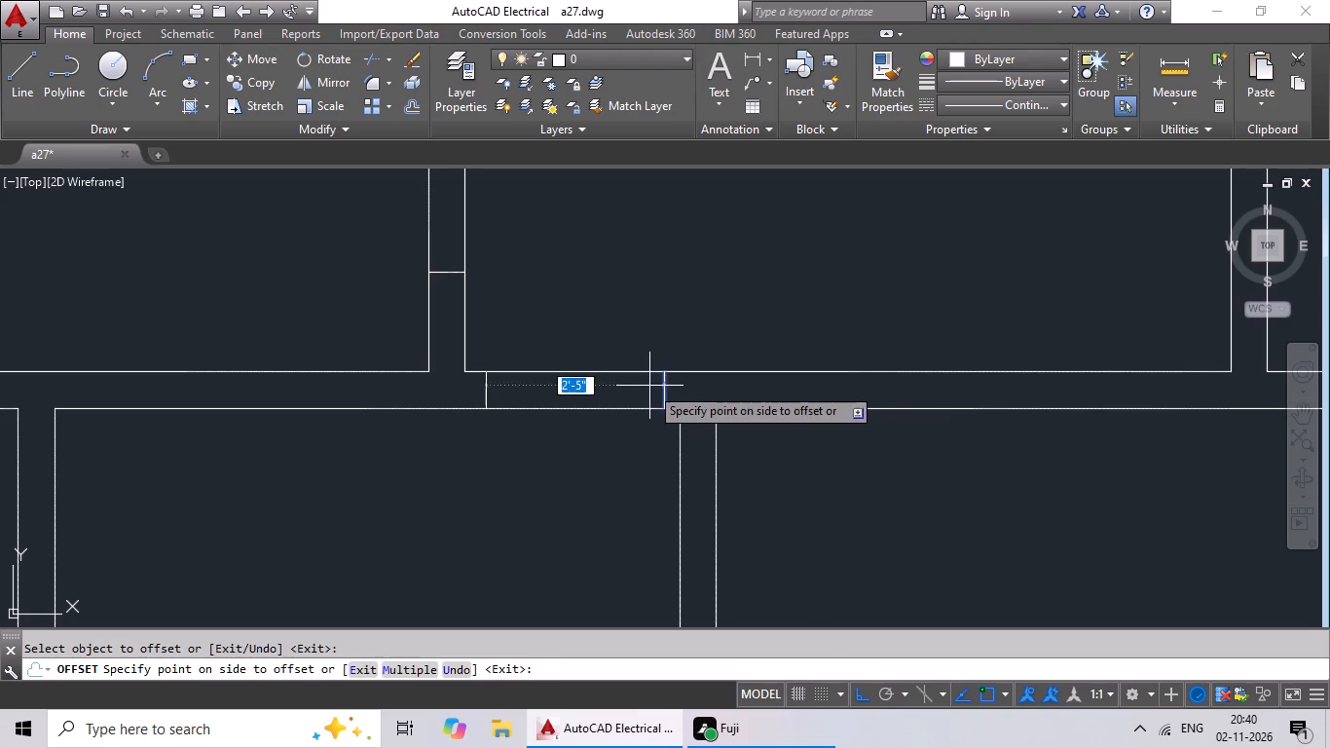
{"action": "left_click", "coordinate": [649, 386]}
Draw a vertical jamb line across the third lower room's top wall, slightly in from its upper-left inner corner.
{"action": "left_click", "coordinate": [5, 86]}
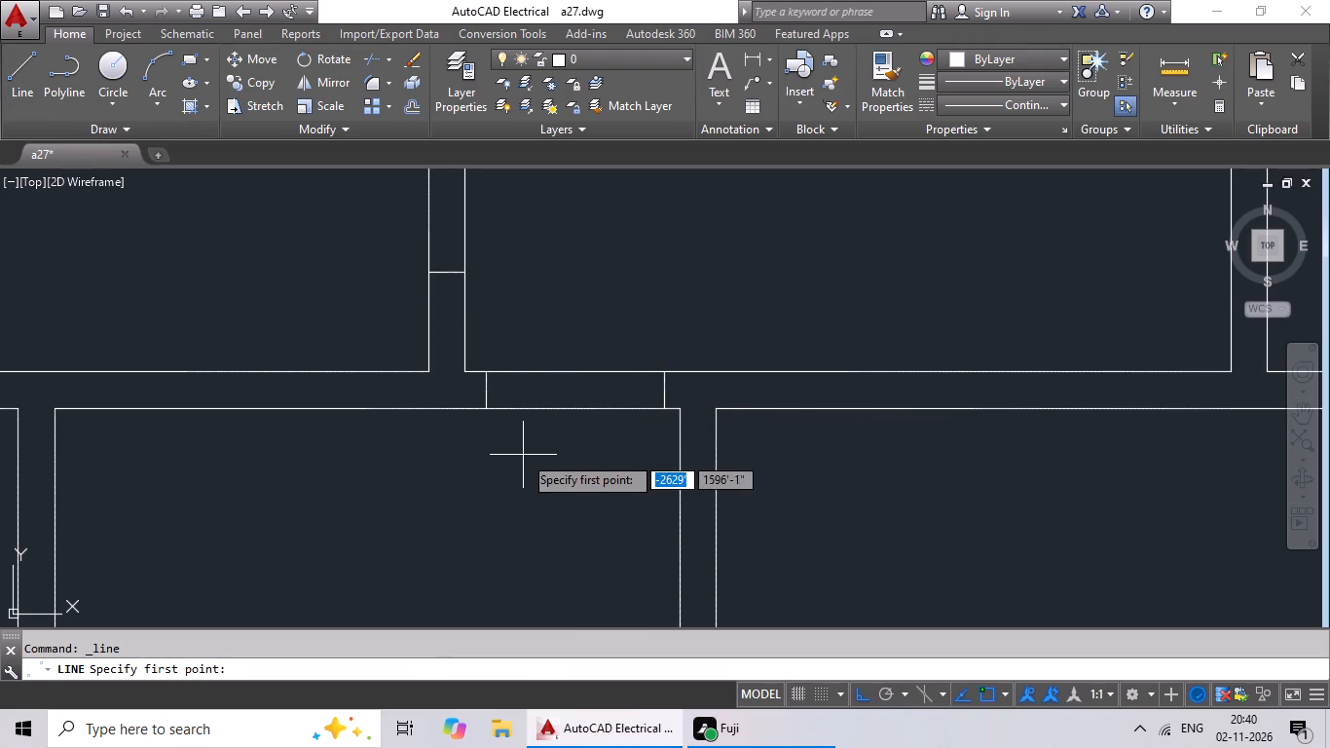
{"action": "middle_click_drag", "start_coordinate": [522, 454], "coordinate": [321, 491]}
{"action": "left_click_drag", "start_coordinate": [579, 446], "coordinate": [585, 437]}
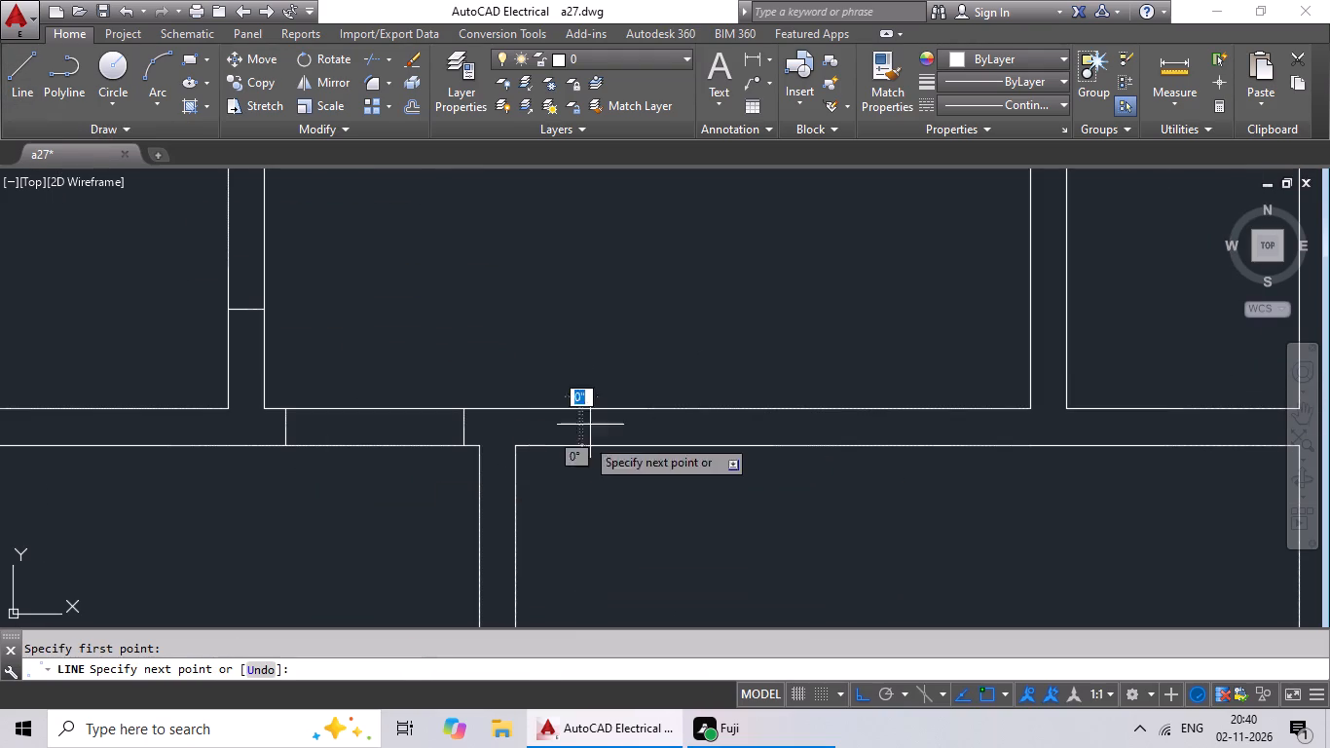
{"action": "left_click", "coordinate": [579, 405]}
{"action": "key", "text": "Escape"}
Offset this jamb line by 3' toward the plan's centre to mark the opening's other jamb.
{"action": "key", "text": "o"}
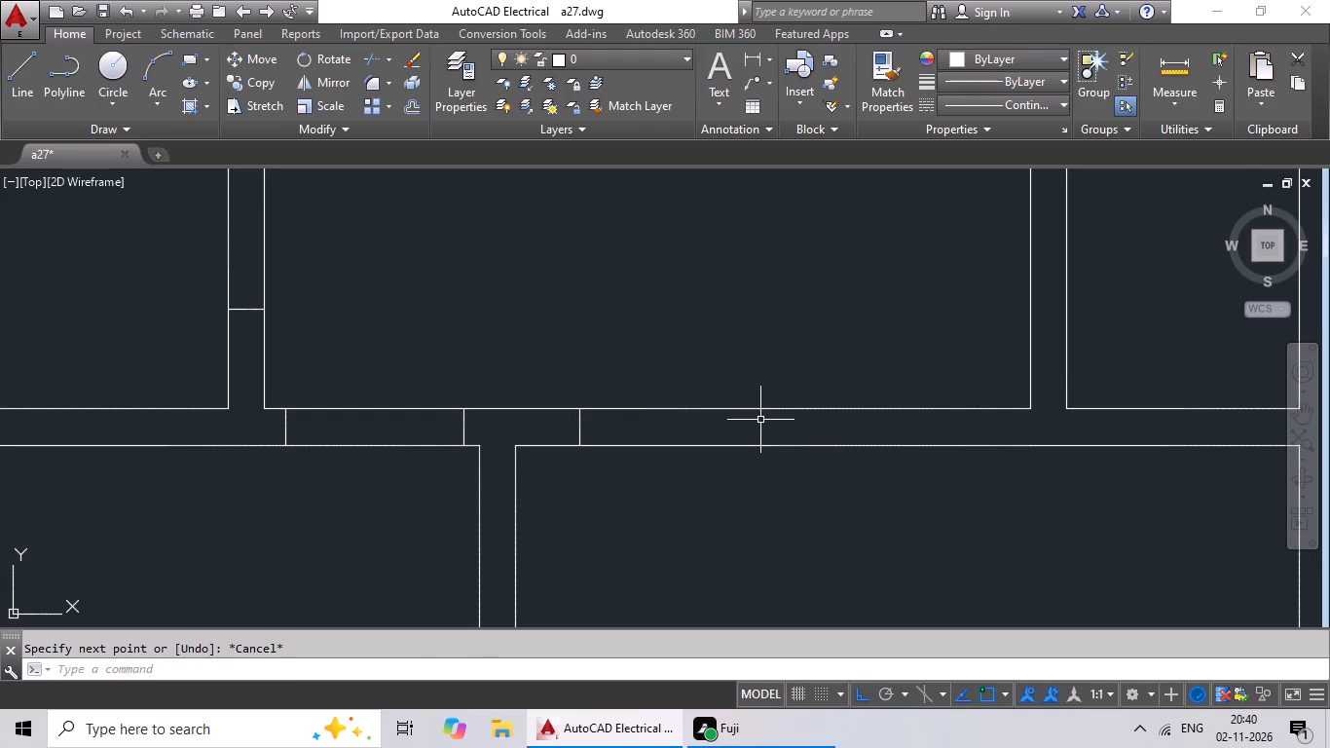
{"action": "key", "text": "Return"}
{"action": "type", "text": "3'"}
{"action": "key", "text": "Return"}
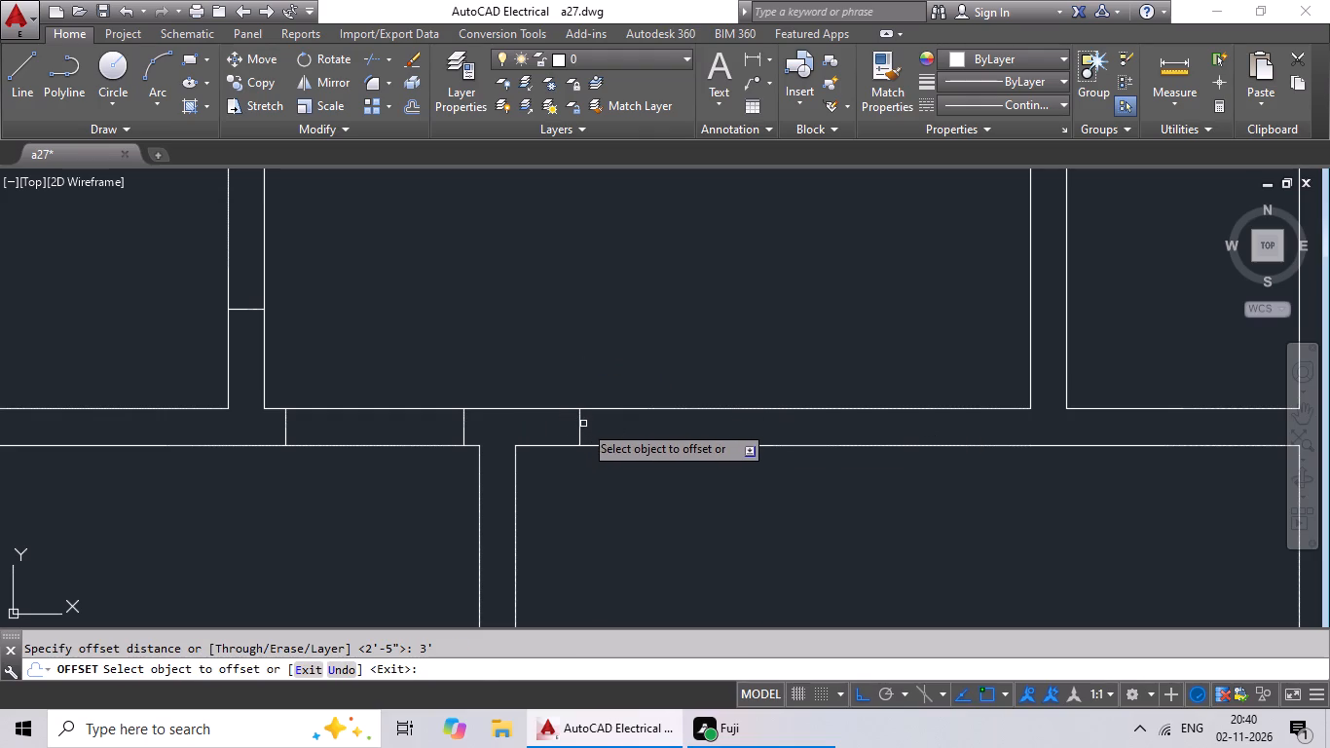
{"action": "left_click_drag", "start_coordinate": [581, 427], "coordinate": [822, 467]}
{"action": "left_click", "coordinate": [824, 467]}
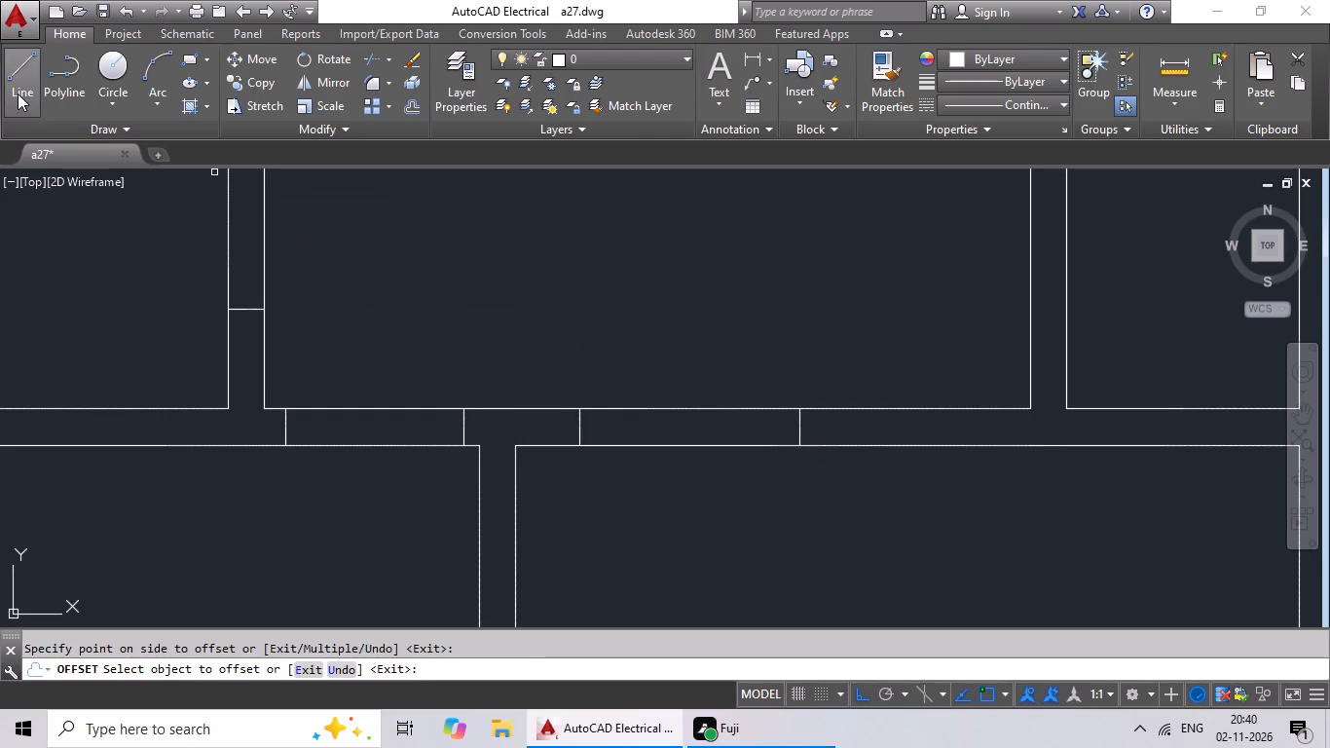
Draw a vertical line joining the midpoints of the two jambs in the left half's larger small-room inner wall.
{"action": "left_click", "coordinate": [18, 93]}
{"action": "scroll", "coordinate": [356, 295], "scroll_direction": "down", "scroll_amount": 2}
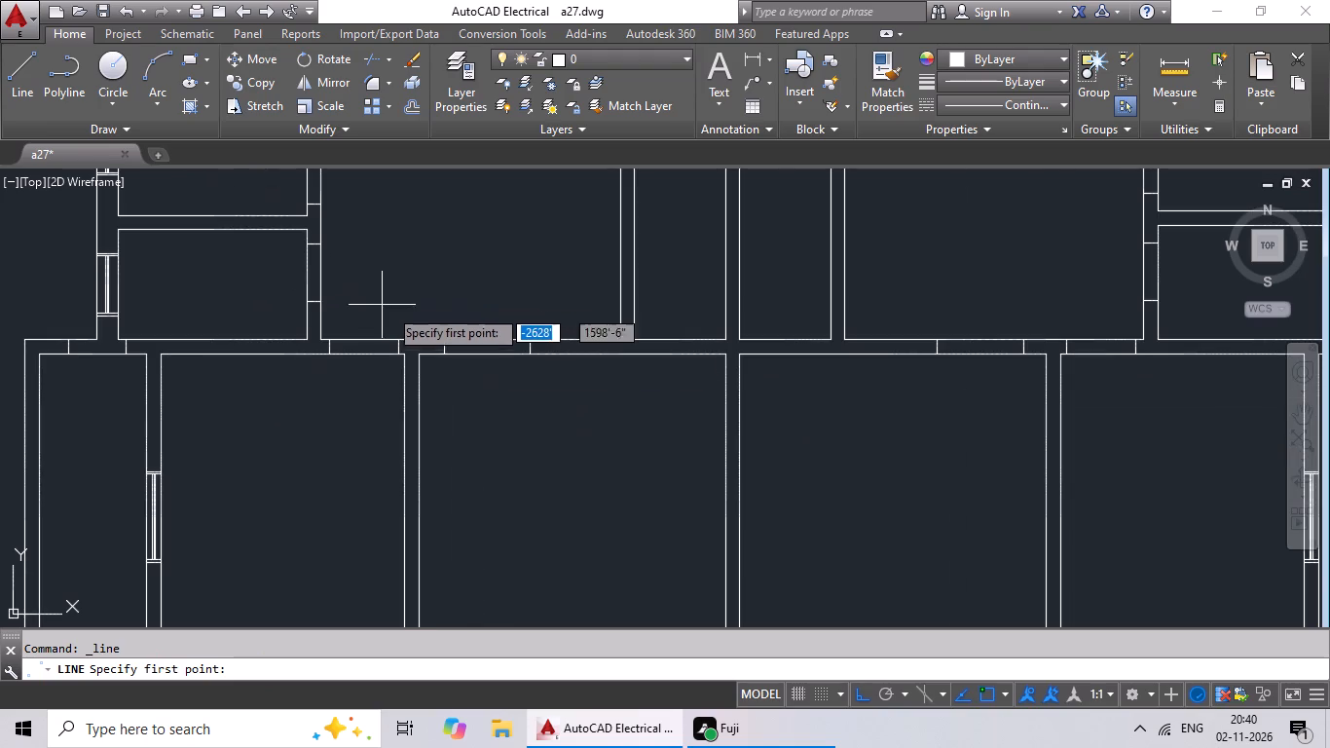
{"action": "scroll", "coordinate": [531, 417], "scroll_direction": "down", "scroll_amount": 1}
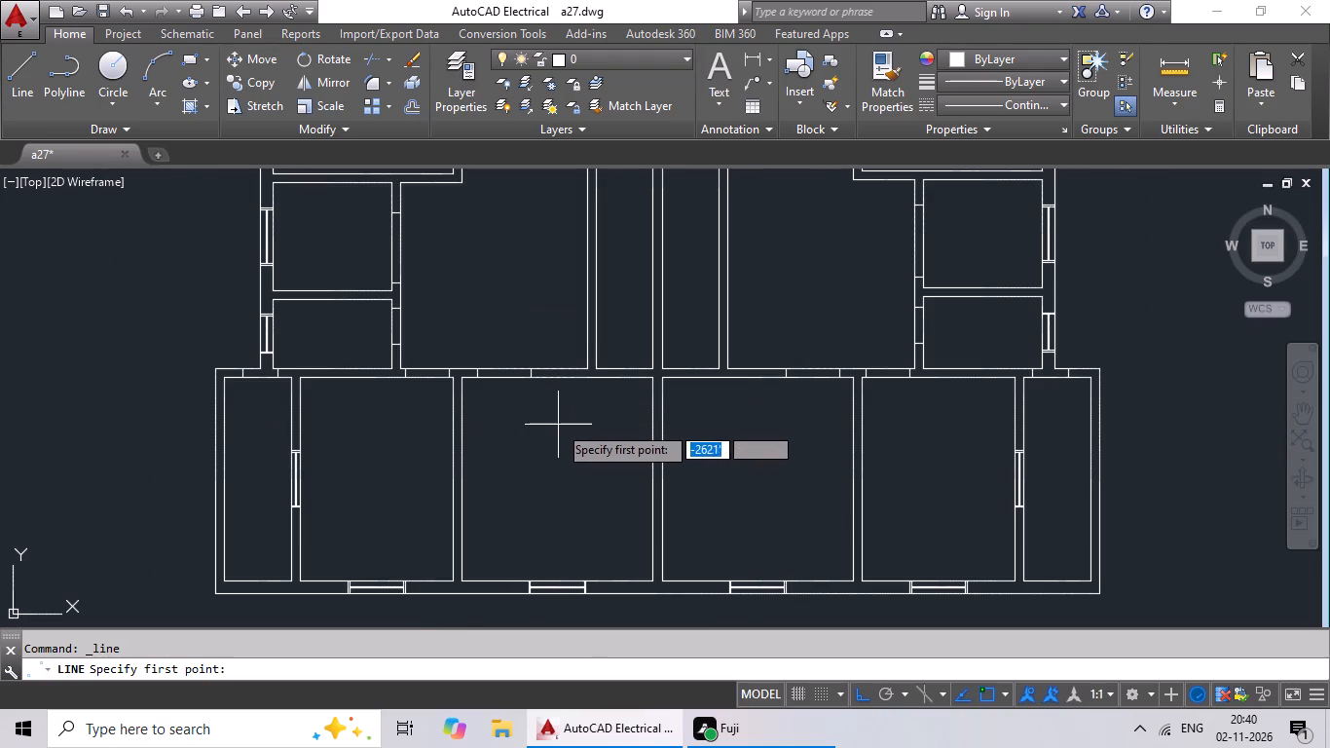
{"action": "middle_click_drag", "start_coordinate": [559, 425], "coordinate": [536, 467]}
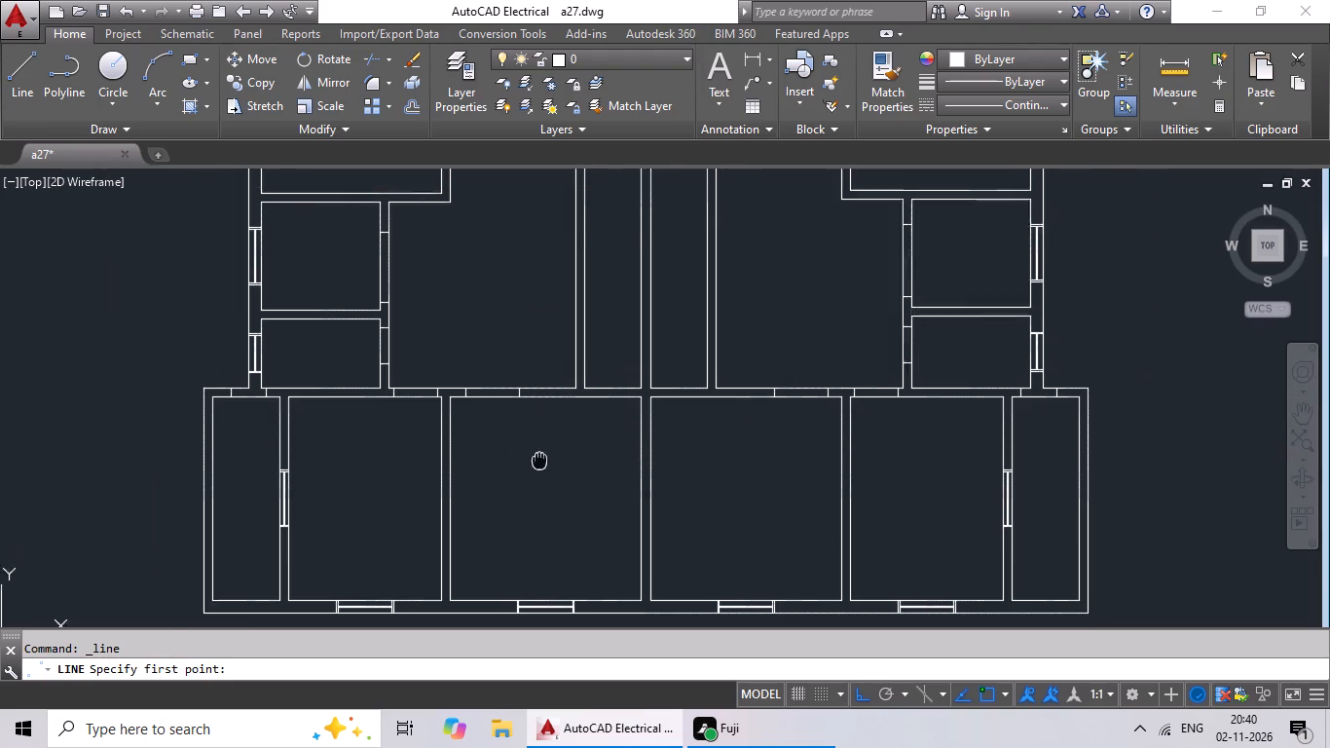
{"action": "middle_click_drag", "start_coordinate": [536, 467], "coordinate": [529, 487]}
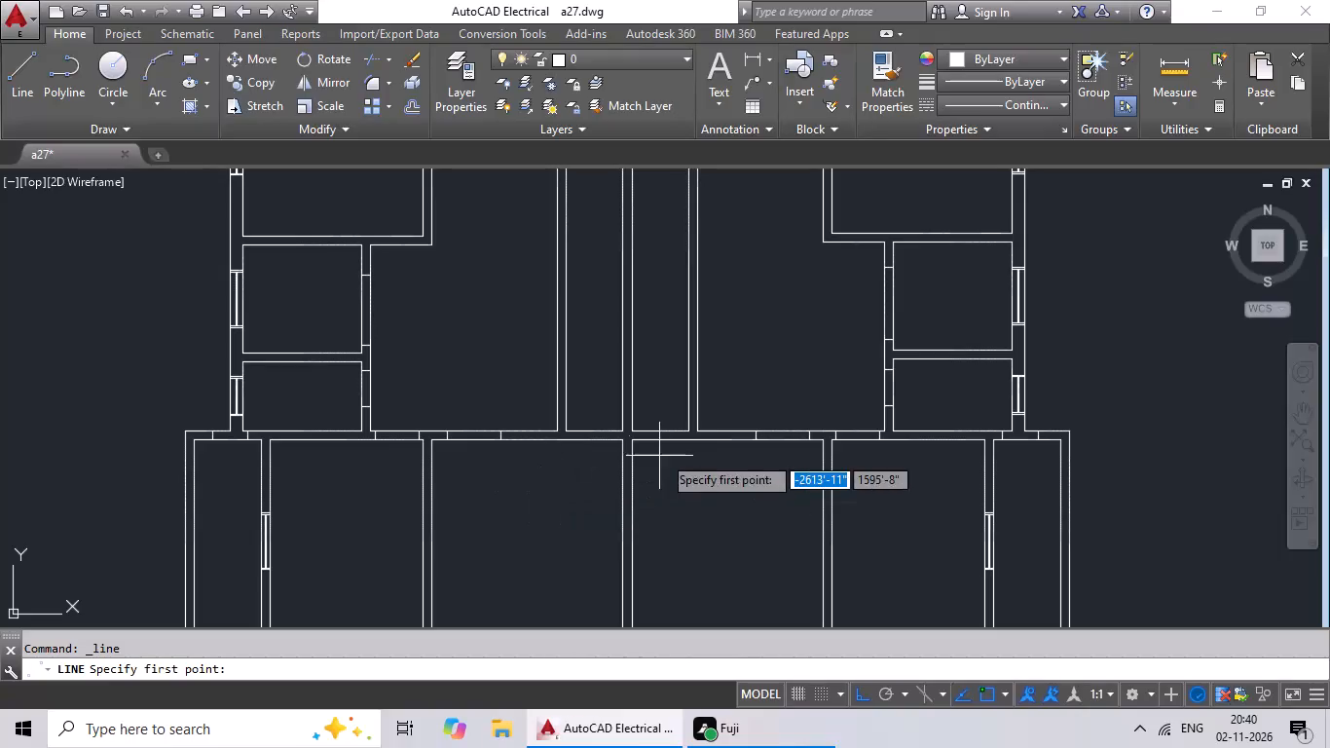
{"action": "middle_click_drag", "start_coordinate": [726, 372], "coordinate": [670, 469]}
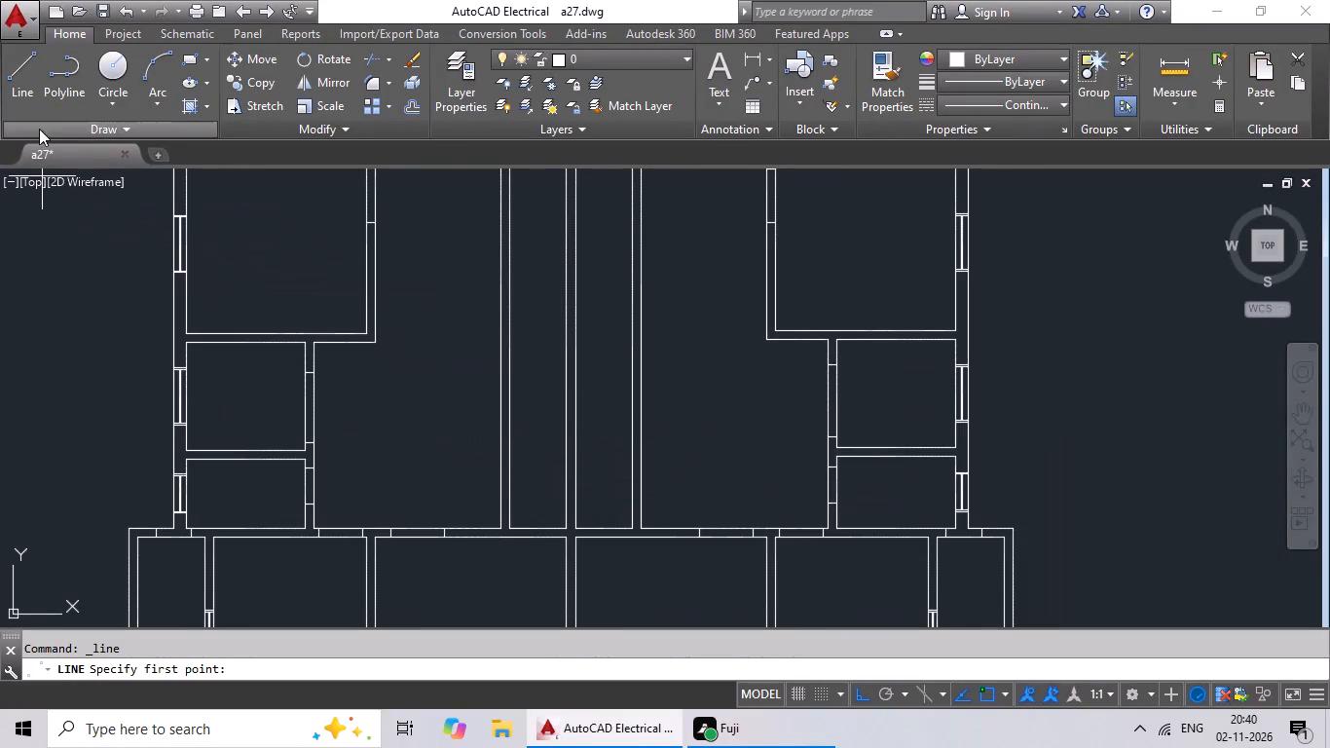
{"action": "left_click", "coordinate": [27, 88]}
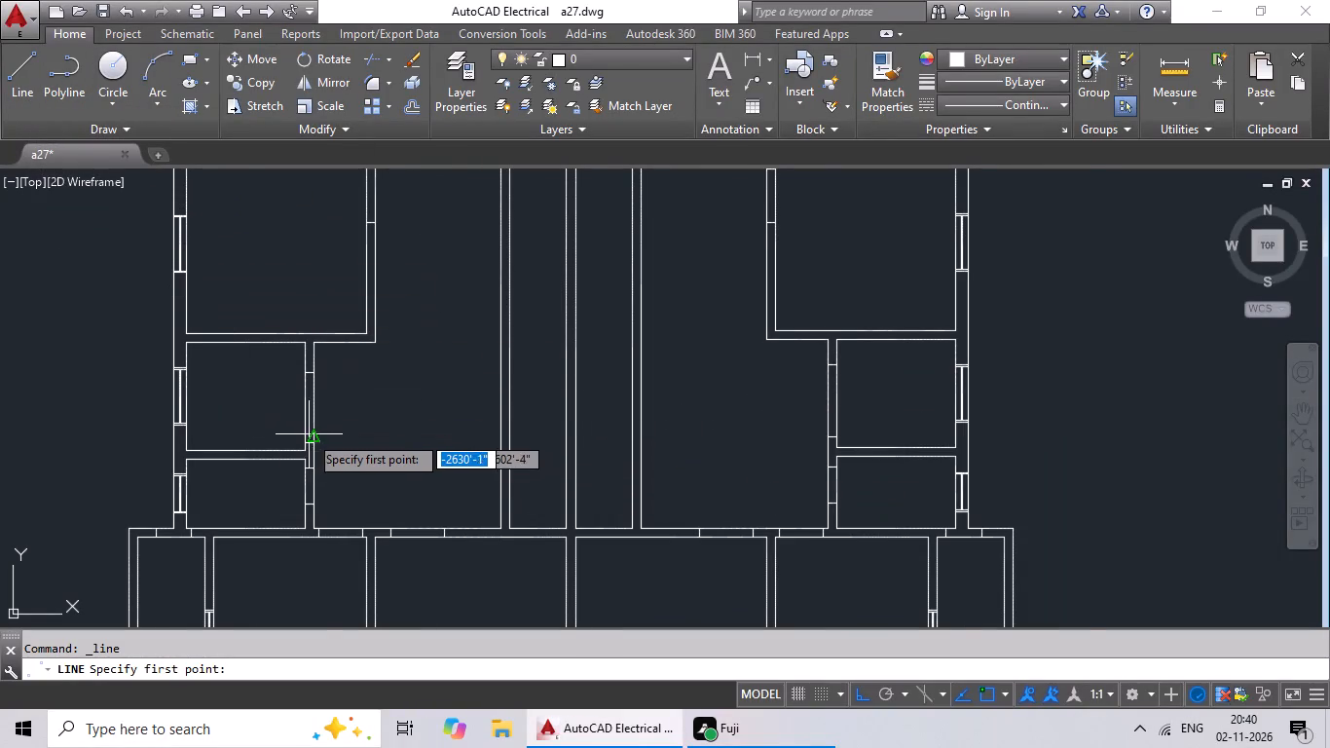
{"action": "scroll", "coordinate": [309, 433], "scroll_direction": "up", "scroll_amount": 3}
{"action": "left_click", "coordinate": [310, 477]}
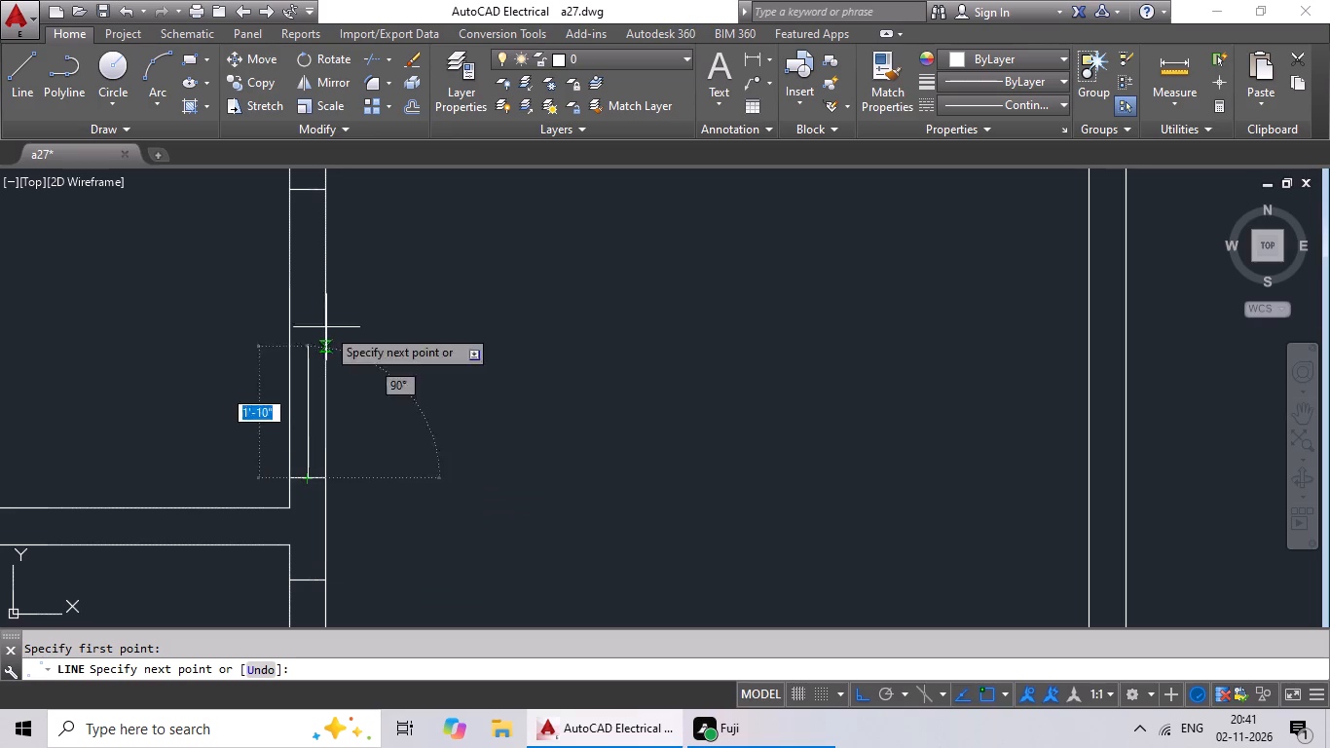
{"action": "left_click", "coordinate": [310, 190]}
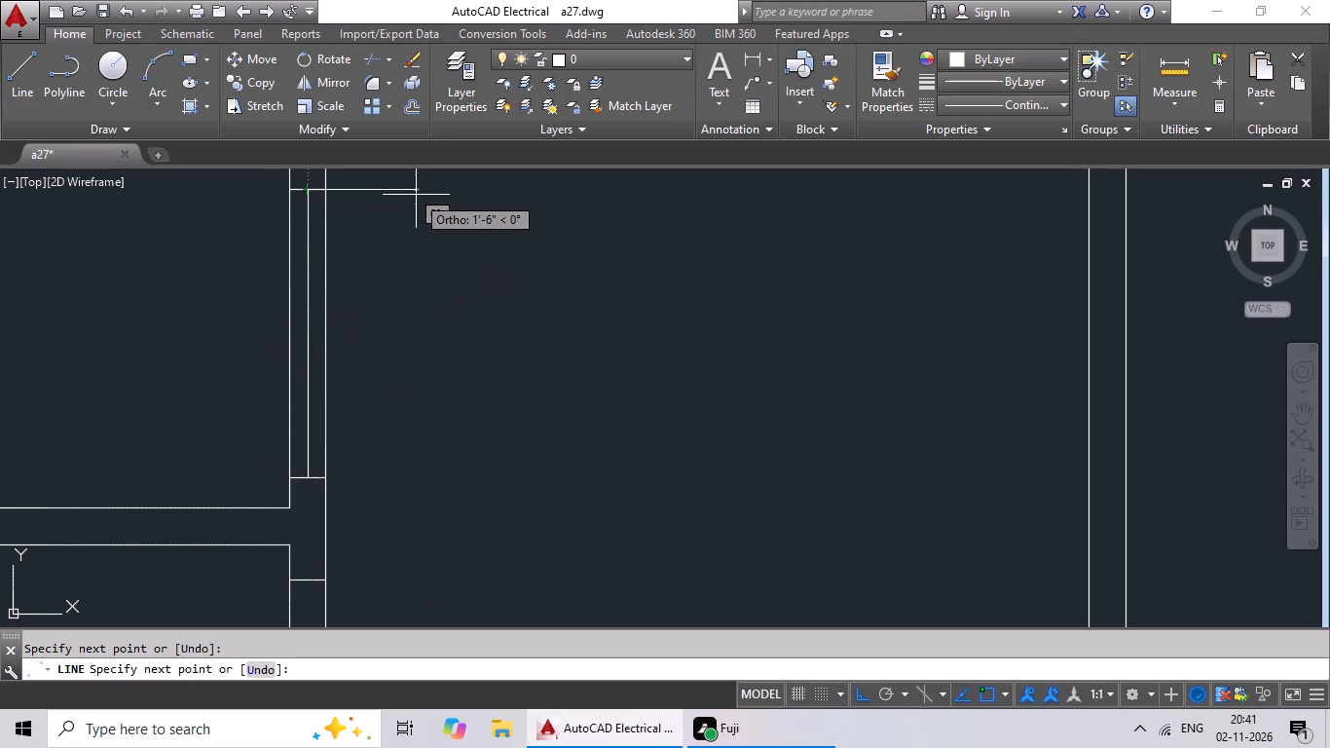
{"action": "key", "text": "Escape"}
Draw the matching vertical line between the jamb midpoints in the right half's larger small-room inner wall.
{"action": "left_click", "coordinate": [35, 81]}
{"action": "scroll", "coordinate": [394, 299], "scroll_direction": "down", "scroll_amount": 2}
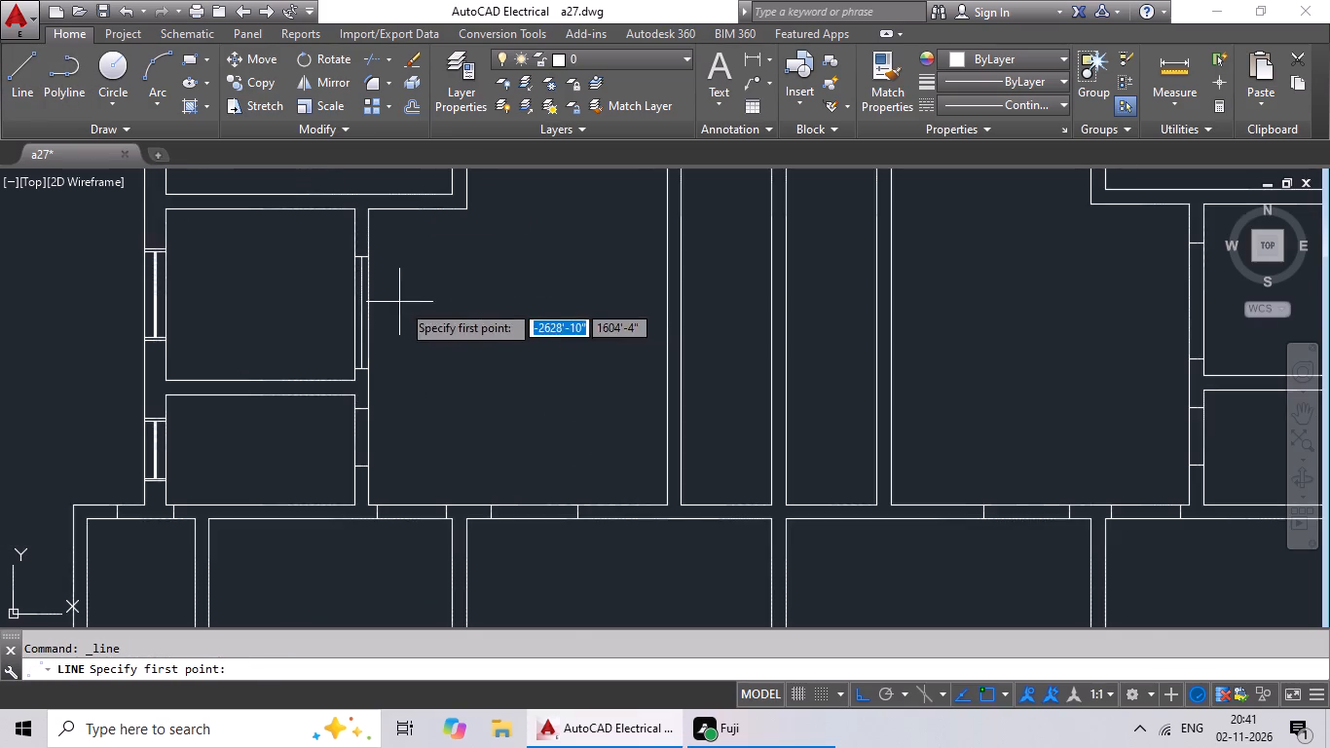
{"action": "middle_click_drag", "start_coordinate": [435, 306], "coordinate": [224, 315]}
{"action": "middle_click_drag", "start_coordinate": [771, 454], "coordinate": [517, 474]}
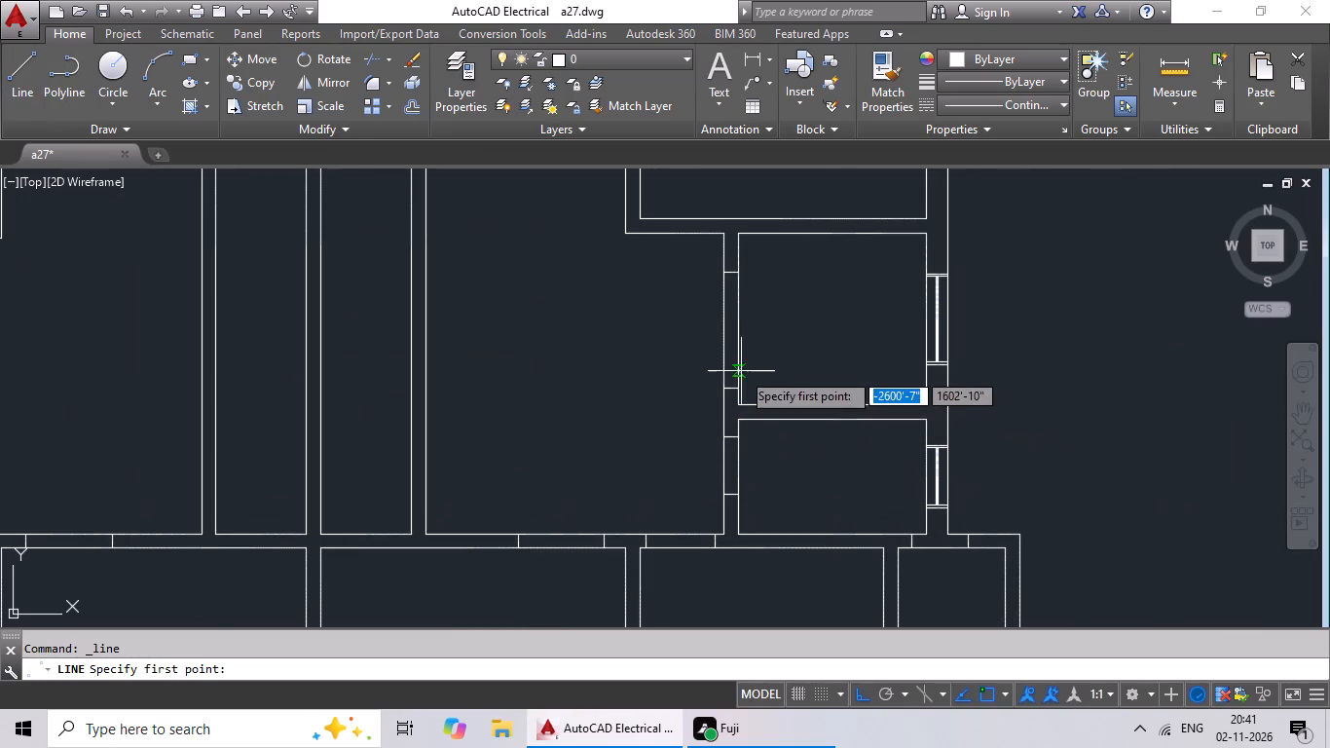
{"action": "scroll", "coordinate": [735, 375], "scroll_direction": "up", "scroll_amount": 1}
{"action": "left_click", "coordinate": [727, 397]}
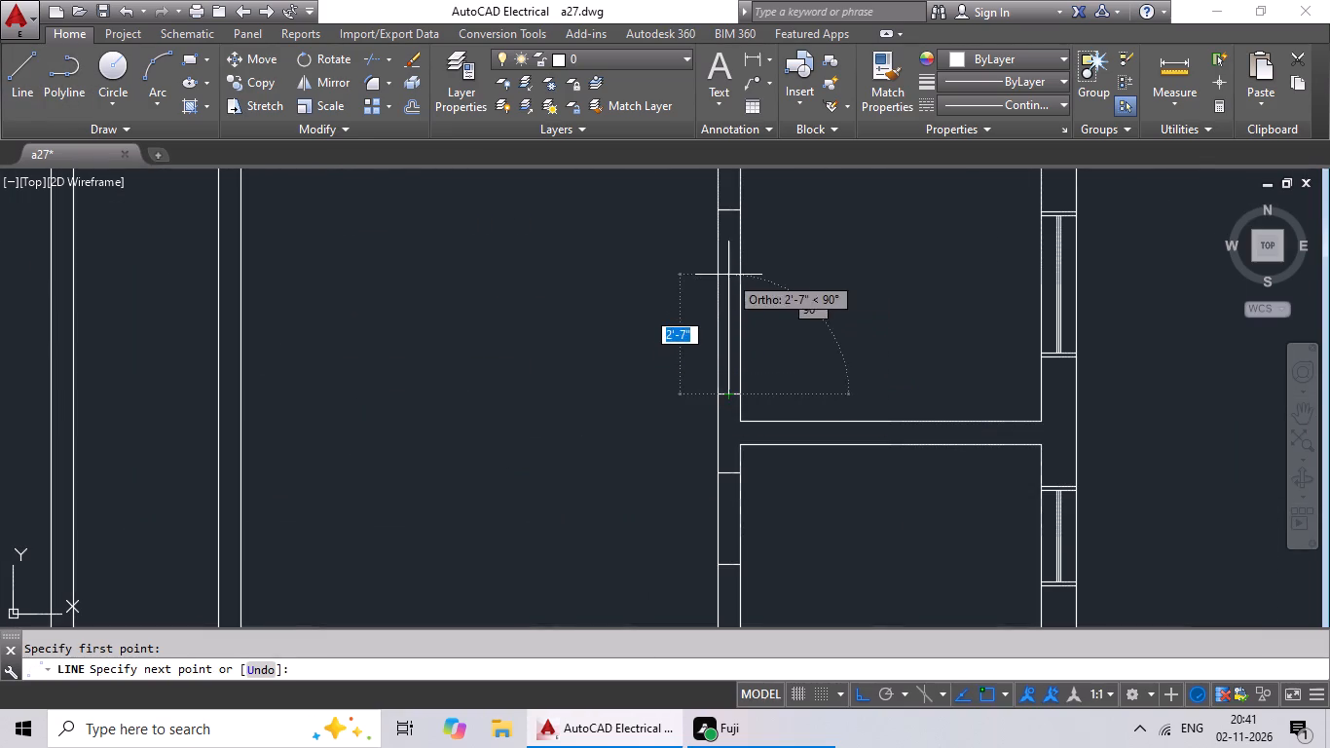
{"action": "left_click", "coordinate": [732, 214]}
{"action": "key", "text": "Escape"}
Trim the wall lines between the jambs of the door opening in the upper-right room's top wall.
{"action": "scroll", "coordinate": [860, 254], "scroll_direction": "down", "scroll_amount": 3}
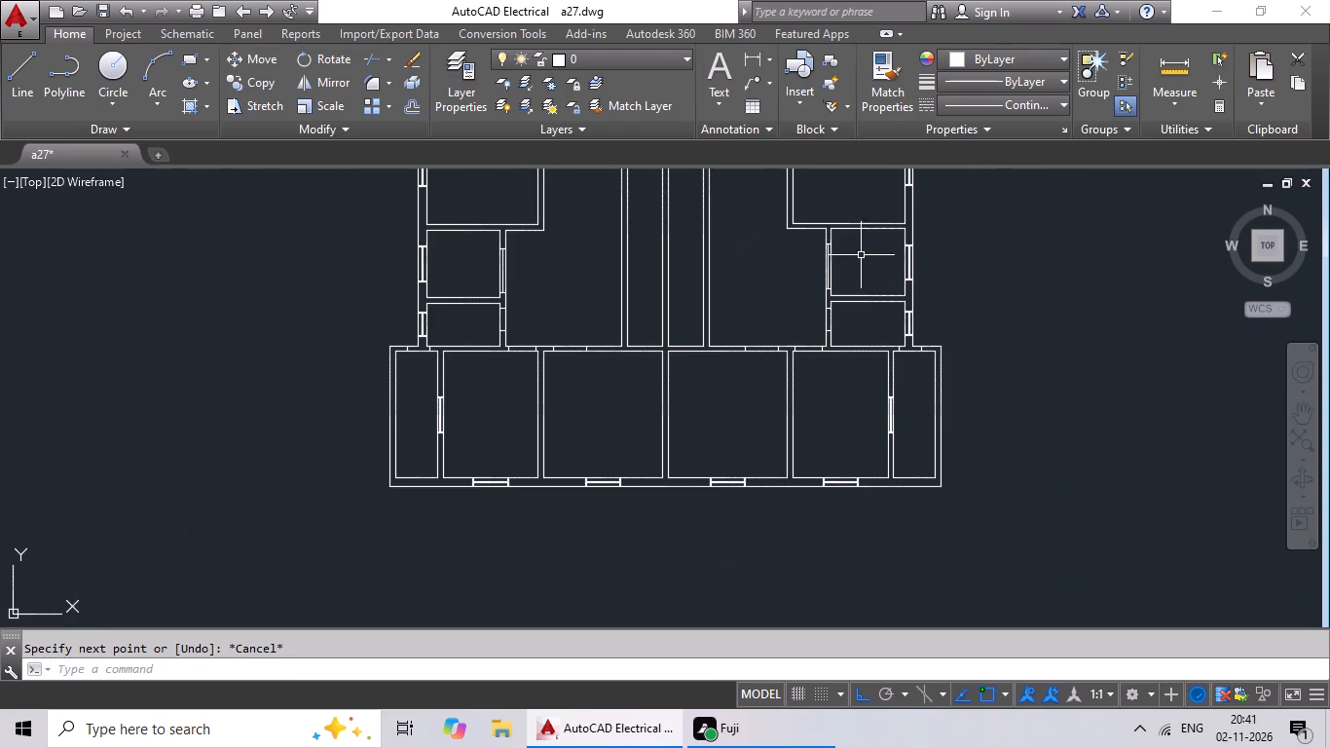
{"action": "scroll", "coordinate": [844, 286], "scroll_direction": "down", "scroll_amount": 2}
{"action": "middle_click_drag", "start_coordinate": [830, 285], "coordinate": [761, 368]}
{"action": "scroll", "coordinate": [756, 373], "scroll_direction": "up", "scroll_amount": 3}
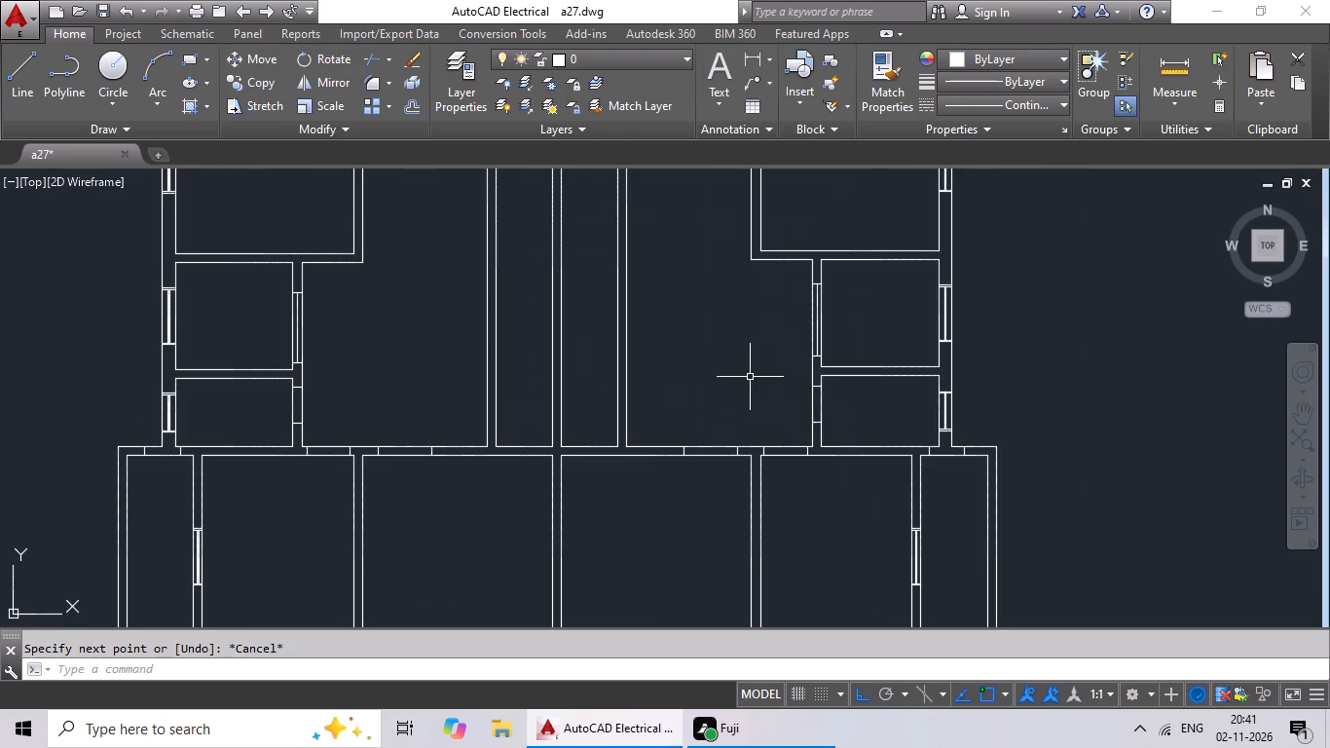
{"action": "middle_click_drag", "start_coordinate": [739, 387], "coordinate": [699, 440]}
{"action": "scroll", "coordinate": [702, 408], "scroll_direction": "down", "scroll_amount": 2}
{"action": "middle_click_drag", "start_coordinate": [708, 397], "coordinate": [648, 580]}
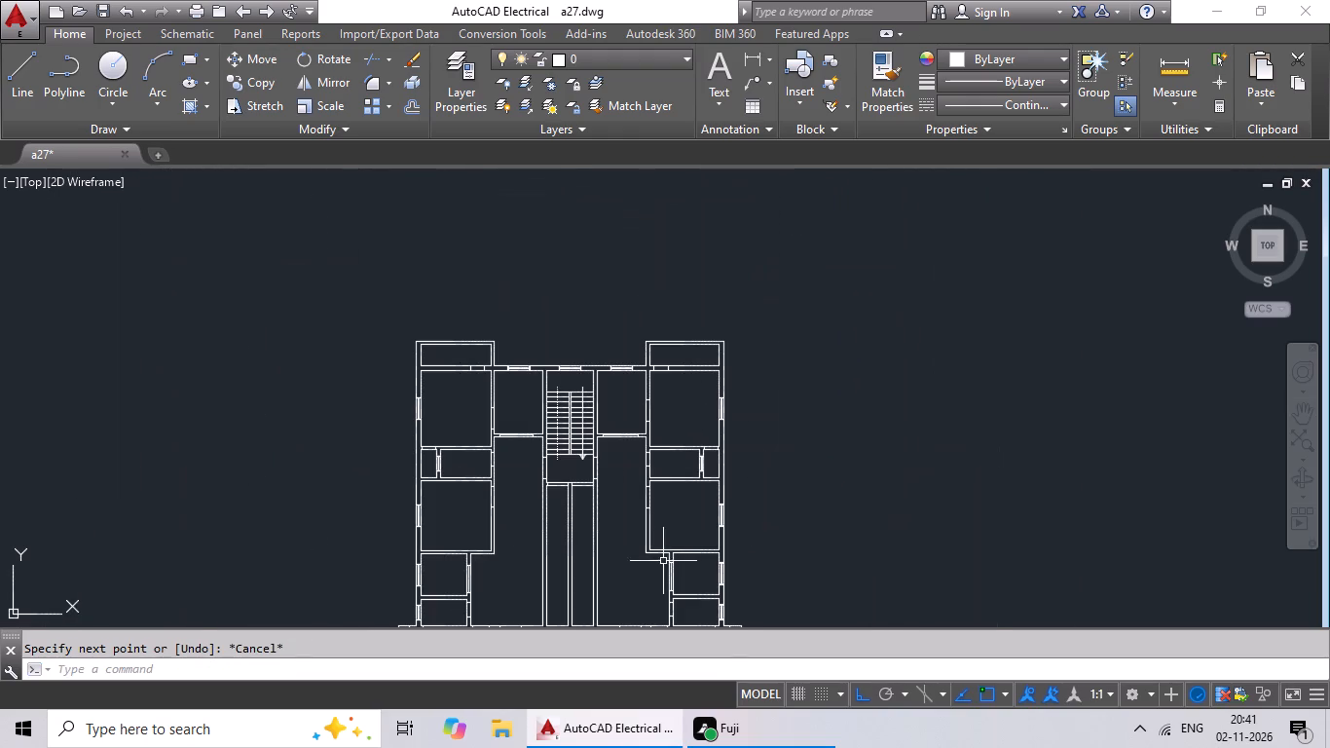
{"action": "key", "text": "Escape"}
{"action": "key", "text": "Escape"}
{"action": "type", "text": "tr"}
{"action": "key", "text": "space"}
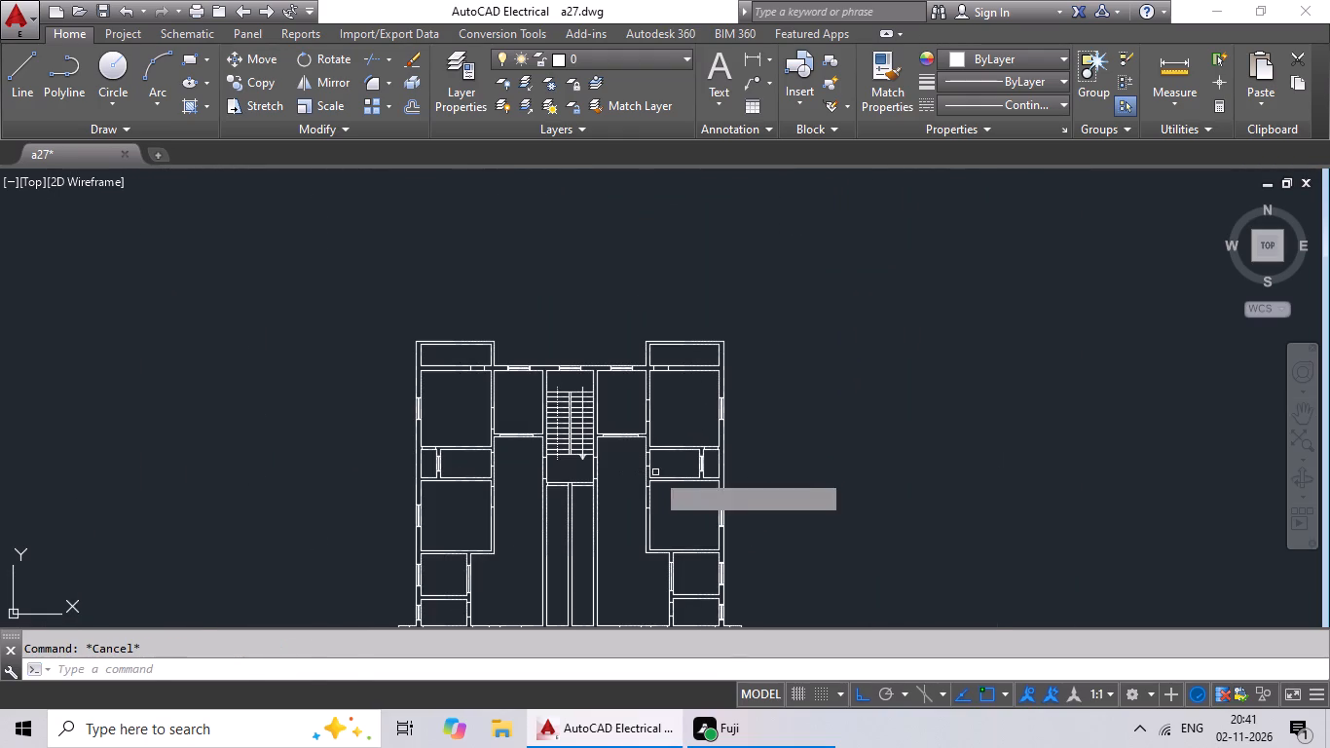
{"action": "key", "text": "space"}
{"action": "scroll", "coordinate": [668, 364], "scroll_direction": "up", "scroll_amount": 6}
{"action": "left_click_drag", "start_coordinate": [625, 355], "coordinate": [614, 569]}
{"action": "left_click_drag", "start_coordinate": [616, 564], "coordinate": [662, 543]}
Trim the wall lines between the jambs of the door opening joining the upper-right room and the small room beside the stair.
{"action": "scroll", "coordinate": [736, 513], "scroll_direction": "down", "scroll_amount": 2}
{"action": "middle_click_drag", "start_coordinate": [735, 523], "coordinate": [752, 308]}
{"action": "middle_click_drag", "start_coordinate": [753, 497], "coordinate": [768, 352]}
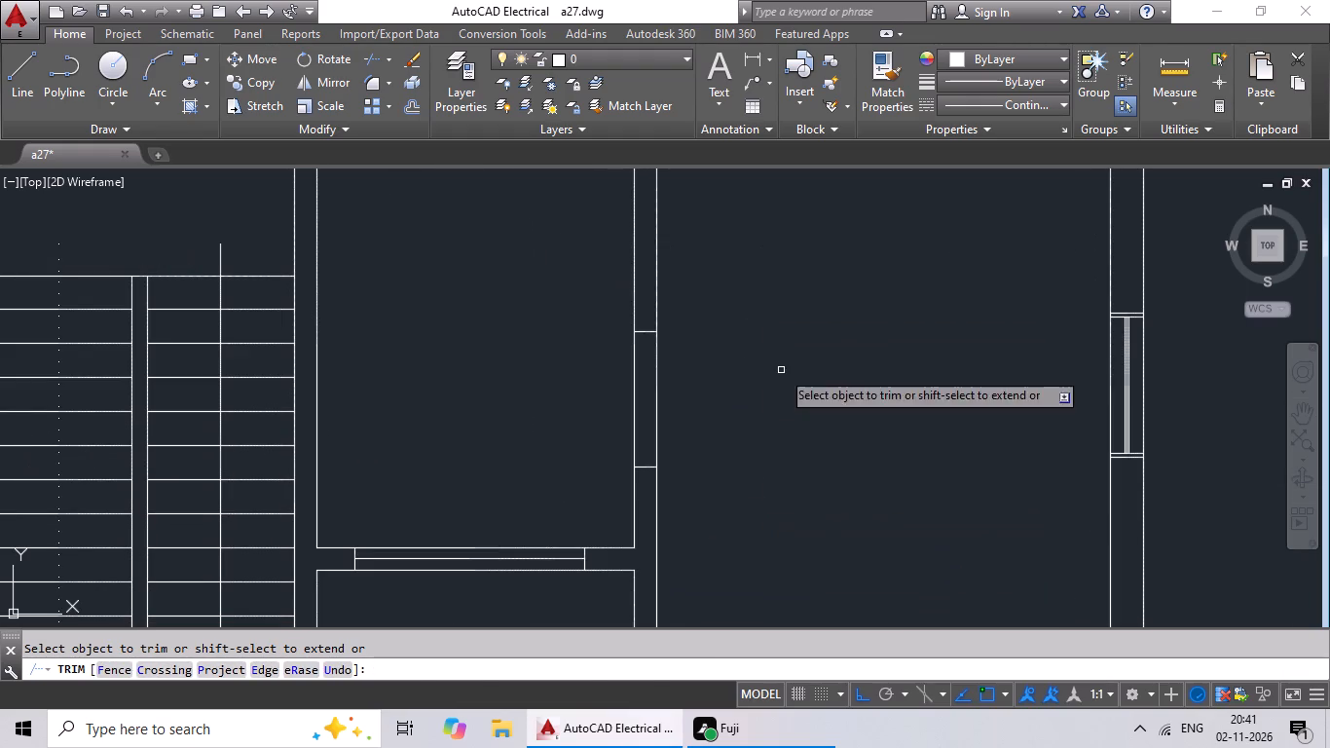
{"action": "left_click_drag", "start_coordinate": [781, 370], "coordinate": [610, 408]}
{"action": "left_click", "coordinate": [610, 408]}
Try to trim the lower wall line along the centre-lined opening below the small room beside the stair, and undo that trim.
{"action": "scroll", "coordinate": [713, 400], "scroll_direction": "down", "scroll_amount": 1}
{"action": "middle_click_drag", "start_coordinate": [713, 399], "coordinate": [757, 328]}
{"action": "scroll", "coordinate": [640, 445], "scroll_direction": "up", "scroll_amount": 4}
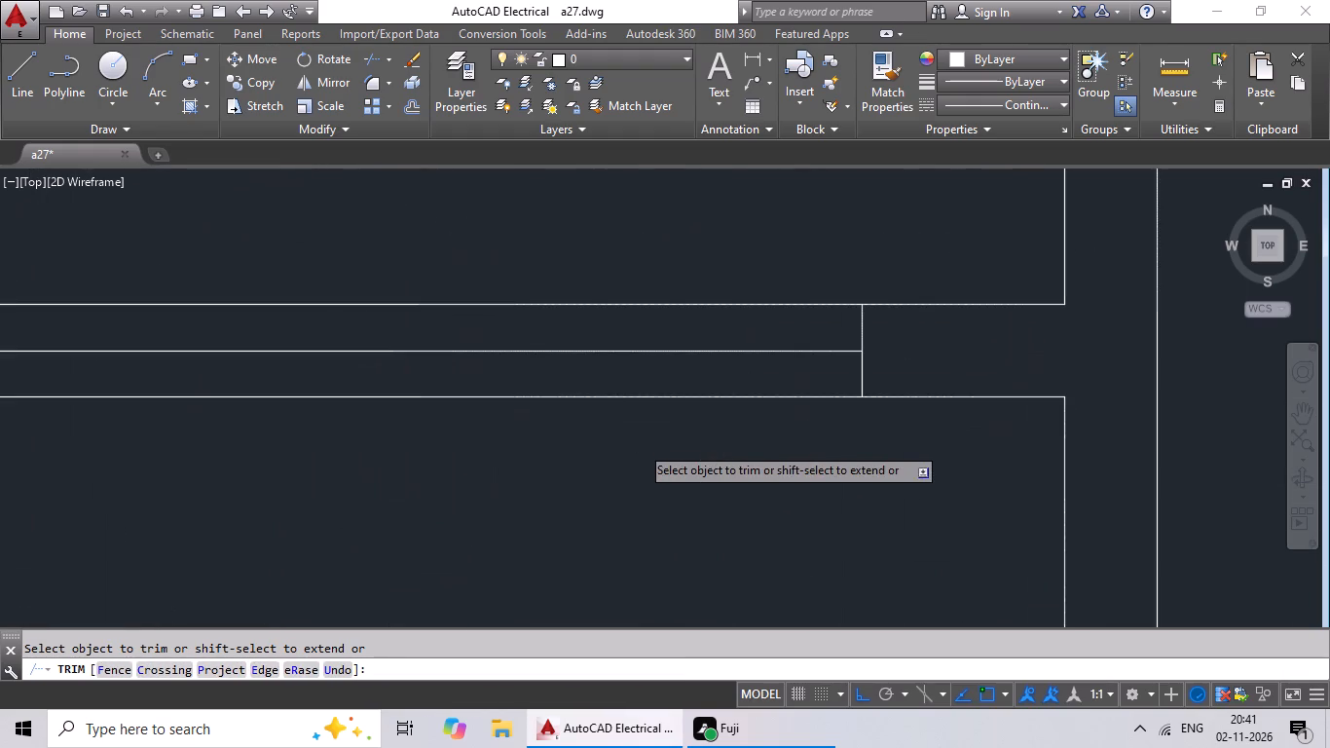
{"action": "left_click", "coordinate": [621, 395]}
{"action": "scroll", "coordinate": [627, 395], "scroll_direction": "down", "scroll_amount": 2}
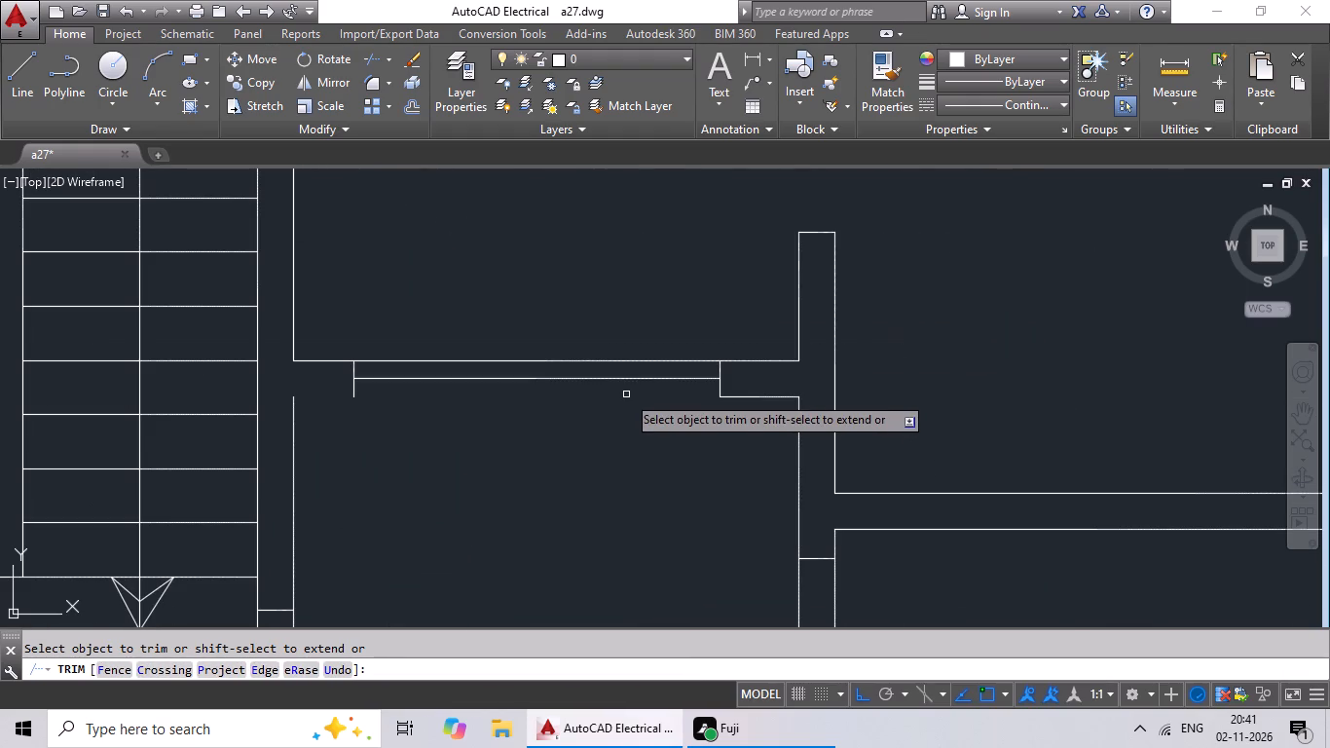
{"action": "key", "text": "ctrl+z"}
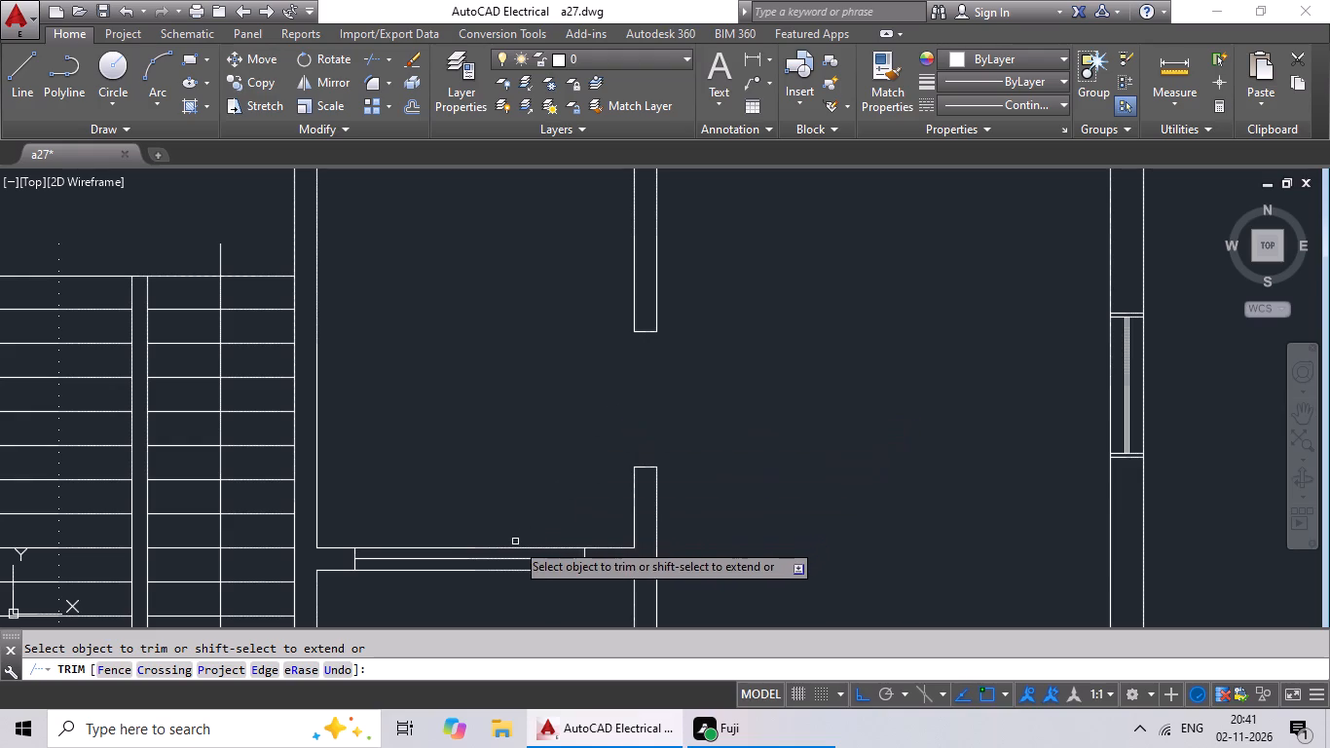
Trim both wall lines along the centre-lined opening below the small room on the stair's right side.
{"action": "left_click", "coordinate": [512, 549]}
{"action": "left_click", "coordinate": [499, 570]}
Trim the wall lines between the jambs of the right half's narrow room door opening, facing the central passage.
{"action": "scroll", "coordinate": [630, 505], "scroll_direction": "down", "scroll_amount": 2}
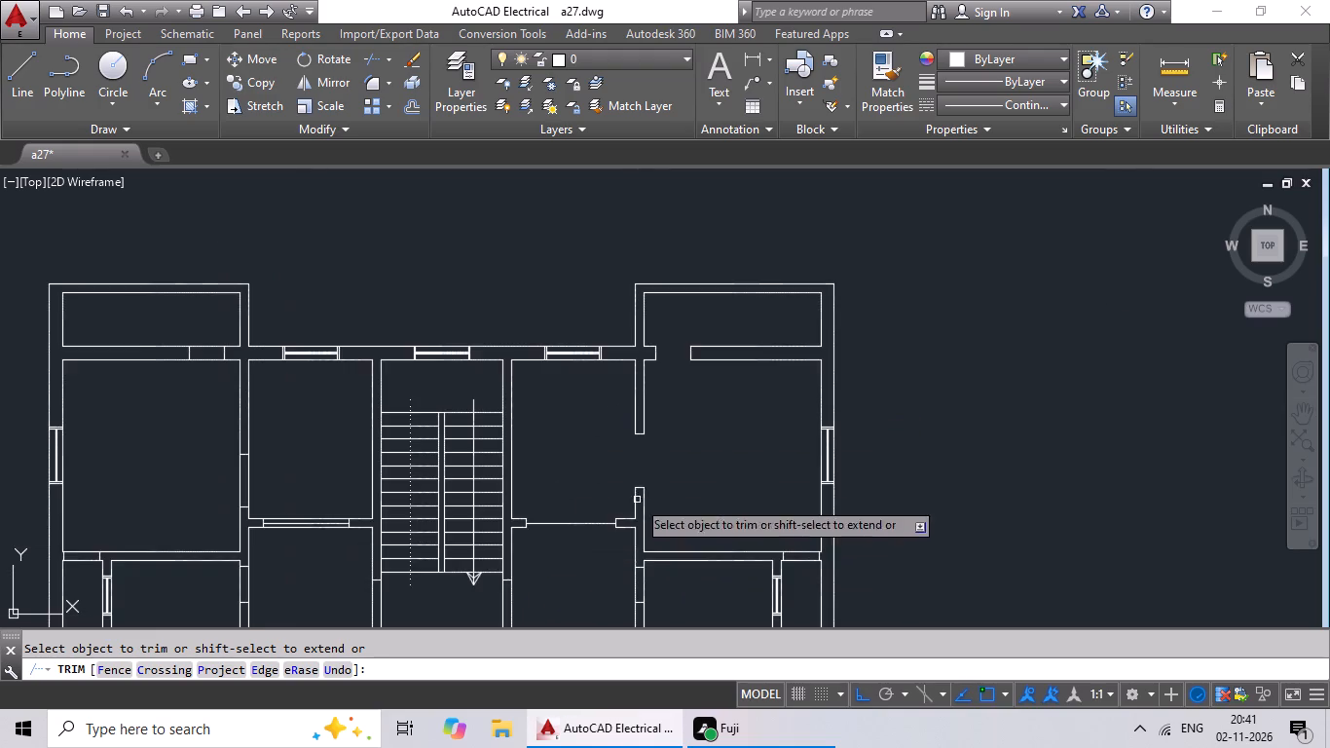
{"action": "middle_click_drag", "start_coordinate": [672, 504], "coordinate": [697, 381]}
{"action": "middle_click_drag", "start_coordinate": [724, 472], "coordinate": [737, 433]}
{"action": "scroll", "coordinate": [673, 435], "scroll_direction": "up", "scroll_amount": 4}
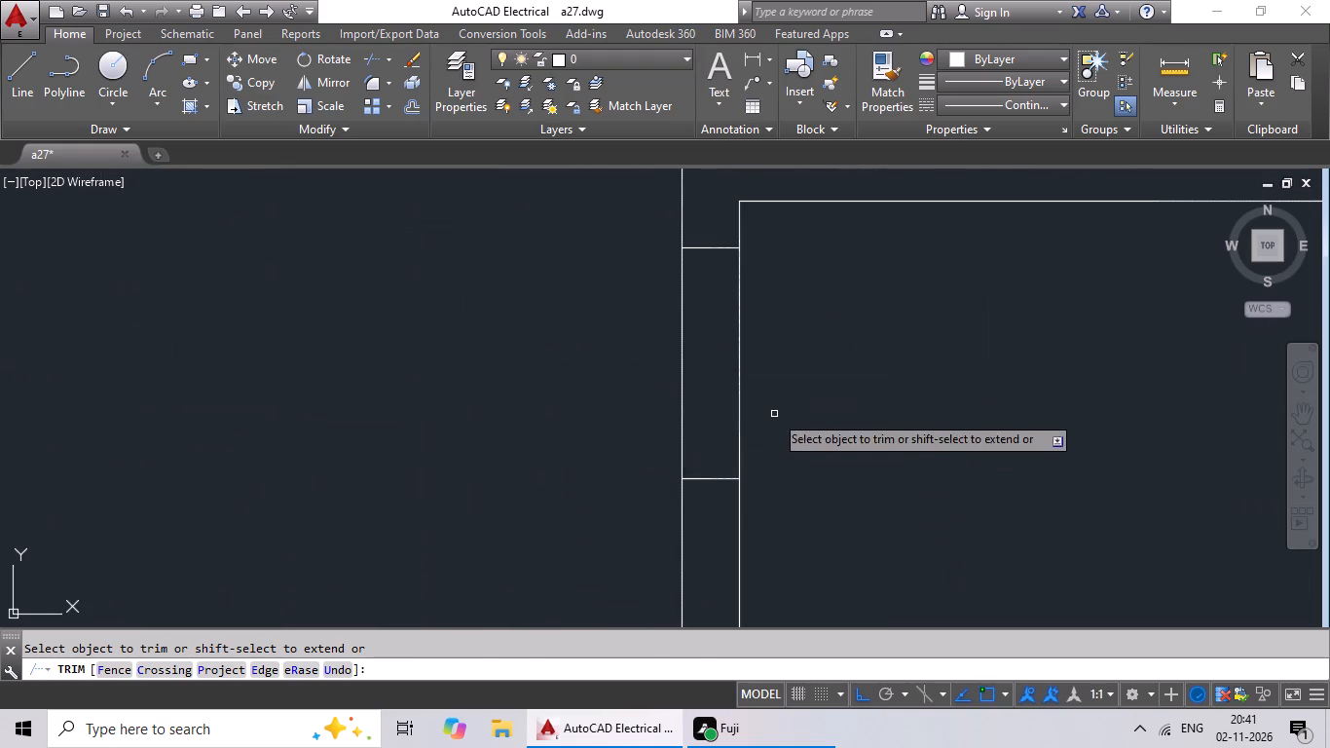
{"action": "left_click_drag", "start_coordinate": [806, 386], "coordinate": [612, 426]}
{"action": "left_click", "coordinate": [612, 426]}
Trim the wall lines between the jambs of the opening in the stair's right side wall, below the last tread.
{"action": "scroll", "coordinate": [655, 421], "scroll_direction": "down", "scroll_amount": 4}
{"action": "middle_click_drag", "start_coordinate": [617, 447], "coordinate": [743, 370]}
{"action": "scroll", "coordinate": [676, 354], "scroll_direction": "up", "scroll_amount": 1}
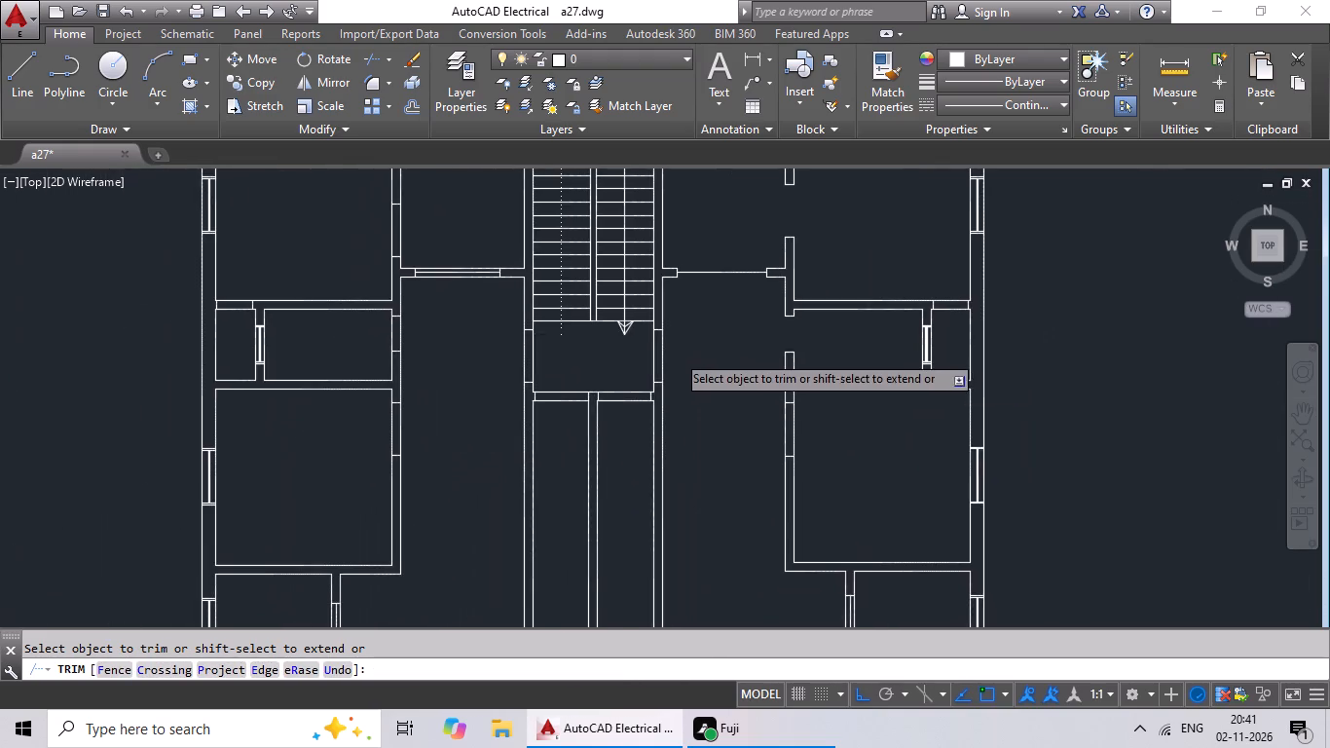
{"action": "scroll", "coordinate": [676, 354], "scroll_direction": "up", "scroll_amount": 1}
{"action": "left_click_drag", "start_coordinate": [722, 344], "coordinate": [479, 350]}
{"action": "left_click", "coordinate": [479, 351]}
Trim the wall lines between the jambs of the two openings across the heads of the shafts below the stair.
{"action": "left_click_drag", "start_coordinate": [545, 388], "coordinate": [523, 544]}
{"action": "left_click_drag", "start_coordinate": [522, 544], "coordinate": [538, 530]}
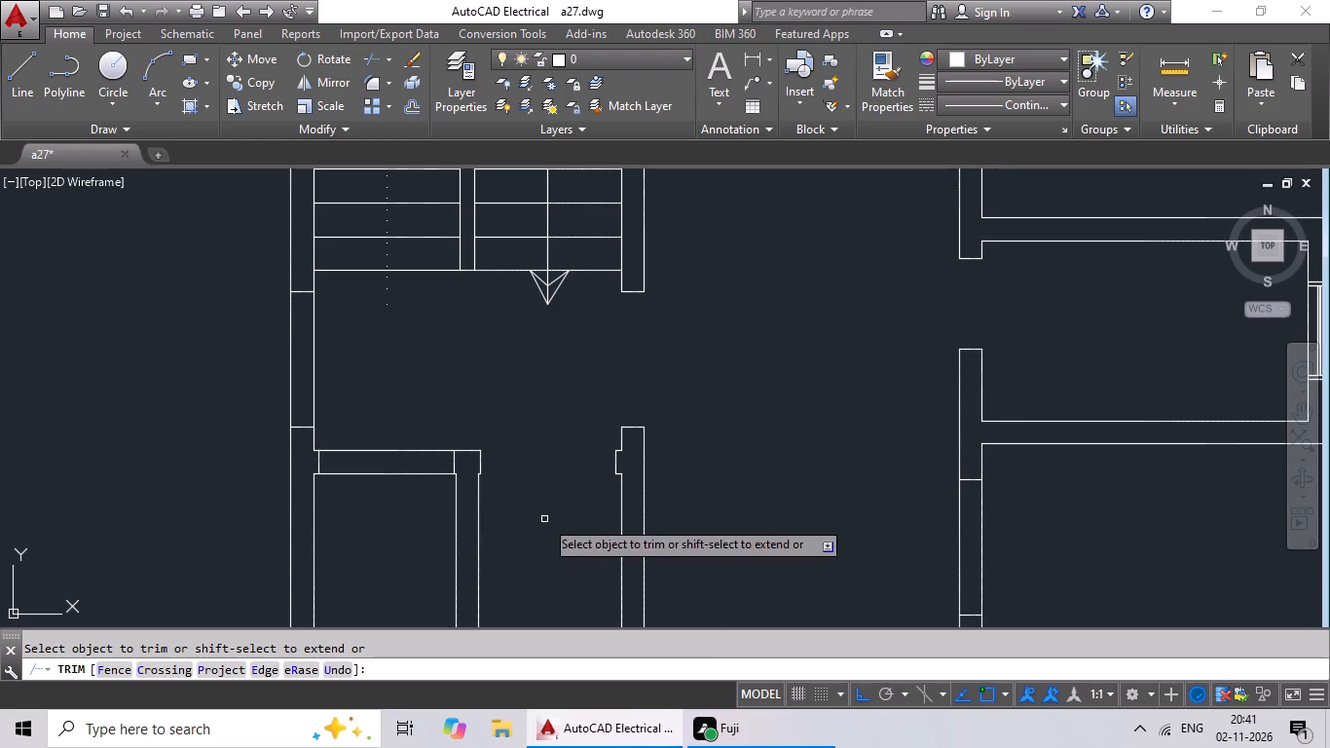
{"action": "left_click_drag", "start_coordinate": [412, 394], "coordinate": [399, 515]}
{"action": "left_click_drag", "start_coordinate": [399, 515], "coordinate": [404, 506]}
Trim the wall lines between the jambs of the opening in the stair's left side wall, below the last tread.
{"action": "left_click_drag", "start_coordinate": [458, 367], "coordinate": [261, 367]}
{"action": "left_click", "coordinate": [261, 367]}
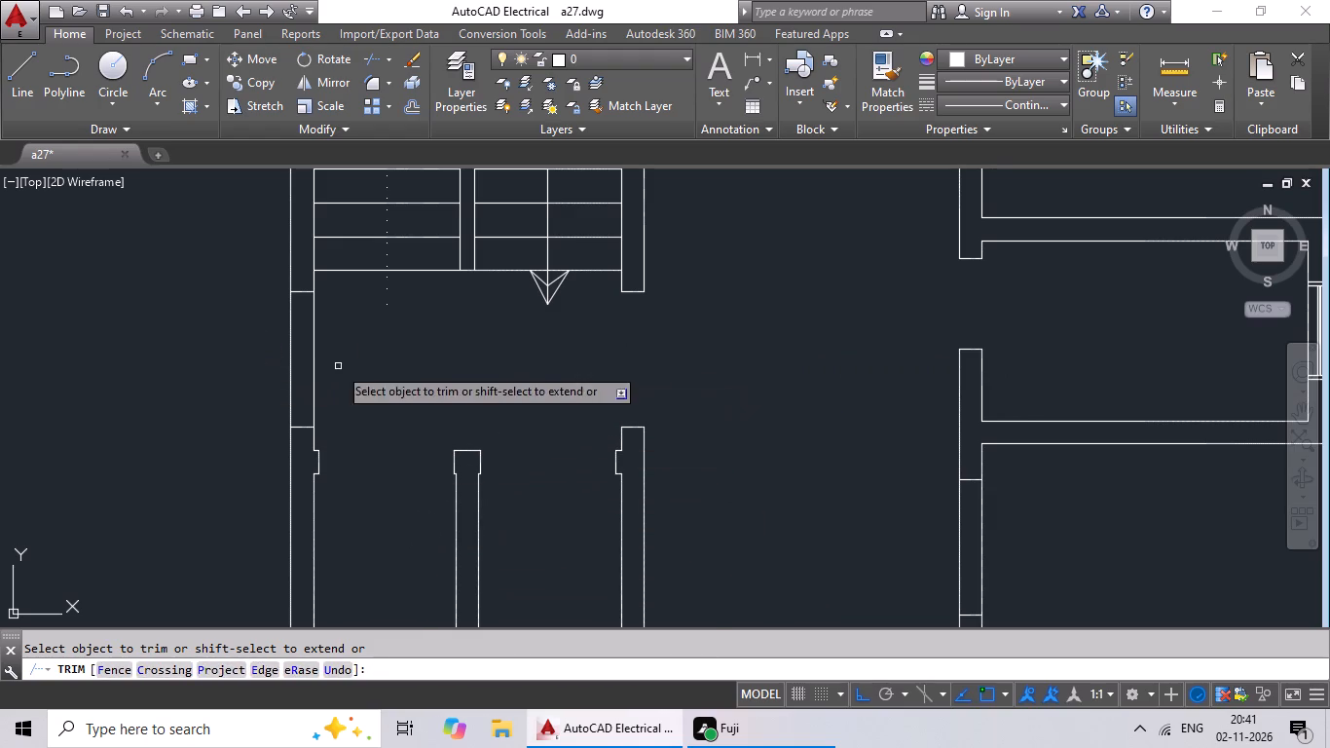
{"action": "left_click_drag", "start_coordinate": [366, 353], "coordinate": [230, 352]}
{"action": "left_click_drag", "start_coordinate": [230, 352], "coordinate": [259, 358]}
Trim the wall lines between the jambs of the door opening in the left half's middle room inner wall.
{"action": "scroll", "coordinate": [416, 381], "scroll_direction": "down", "scroll_amount": 3}
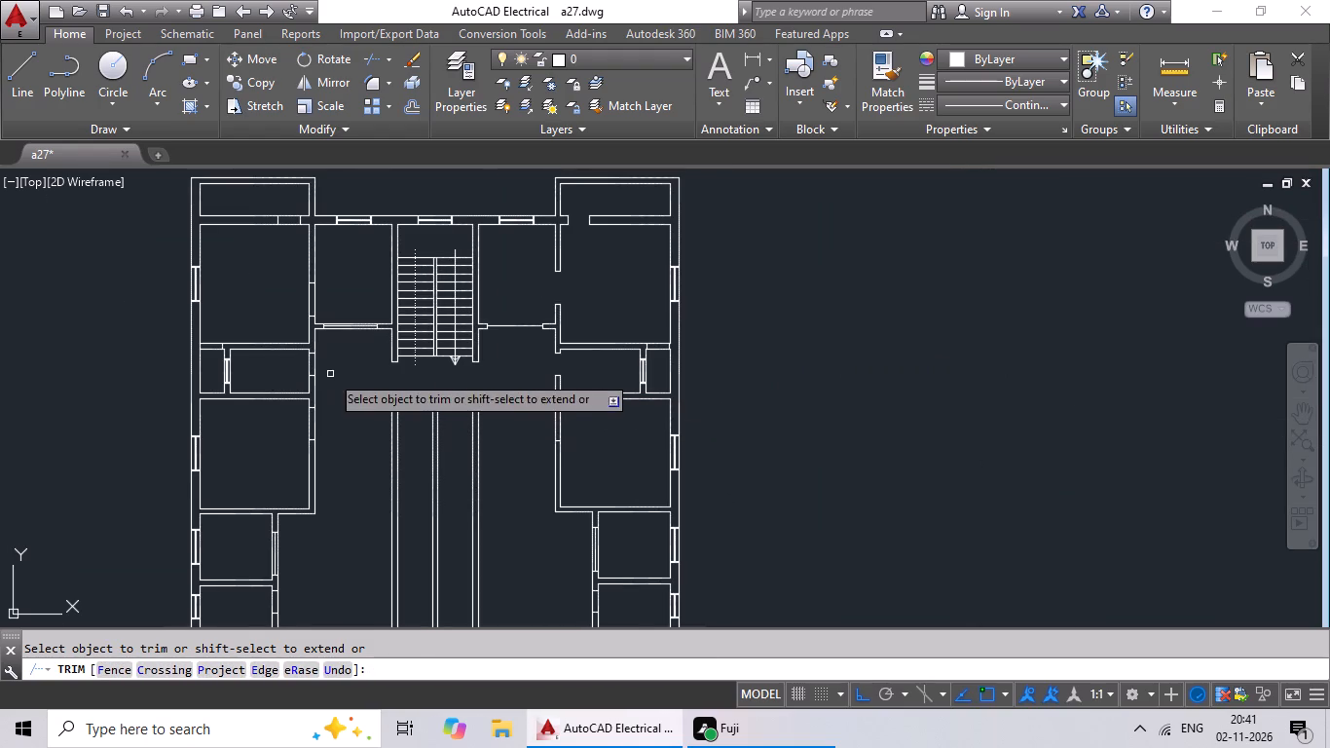
{"action": "middle_click_drag", "start_coordinate": [369, 373], "coordinate": [447, 349]}
{"action": "scroll", "coordinate": [398, 434], "scroll_direction": "up", "scroll_amount": 2}
{"action": "left_click_drag", "start_coordinate": [452, 328], "coordinate": [326, 368]}
{"action": "left_click", "coordinate": [326, 368]}
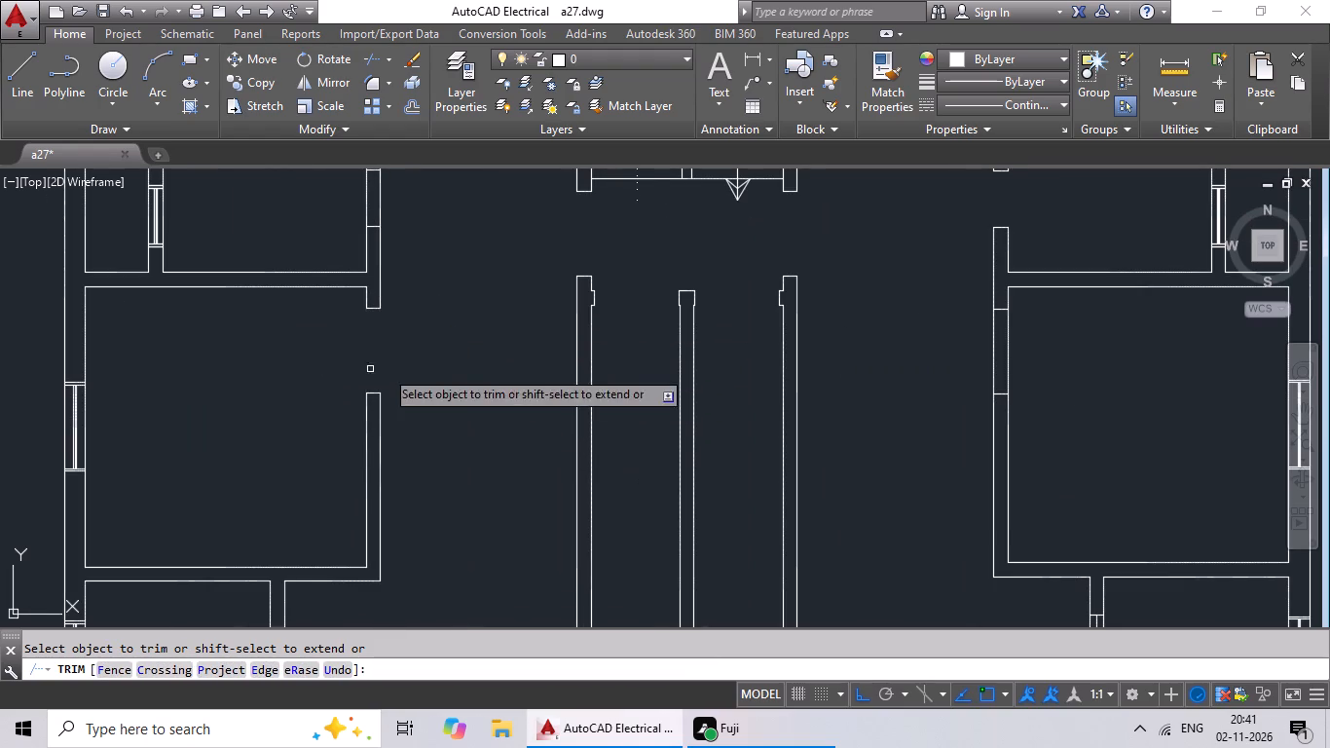
Trim the wall lines between the jambs of the left half's narrow room door opening, facing the central passage.
{"action": "middle_click_drag", "start_coordinate": [420, 369], "coordinate": [420, 474]}
{"action": "middle_click_drag", "start_coordinate": [438, 346], "coordinate": [435, 453]}
{"action": "left_click_drag", "start_coordinate": [439, 391], "coordinate": [317, 392]}
{"action": "left_click", "coordinate": [316, 393]}
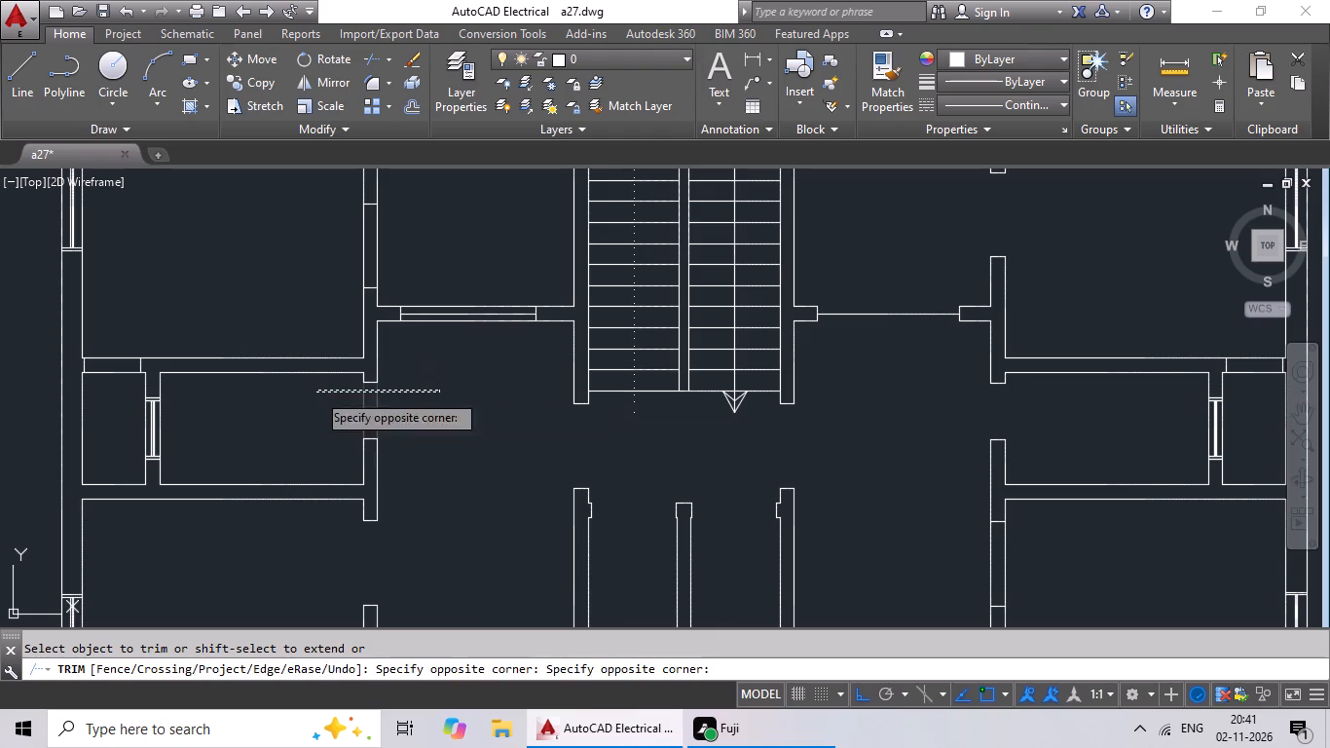
Trim the wall lines between the jambs of the opening joining the upper-left room and the small room beside the stair.
{"action": "middle_click_drag", "start_coordinate": [425, 408], "coordinate": [418, 578]}
{"action": "left_click_drag", "start_coordinate": [438, 410], "coordinate": [307, 421]}
{"action": "left_click_drag", "start_coordinate": [307, 421], "coordinate": [327, 424]}
Trim the wall lines between the jambs of the door opening in the upper-left room's top wall.
{"action": "middle_click_drag", "start_coordinate": [440, 430], "coordinate": [471, 577]}
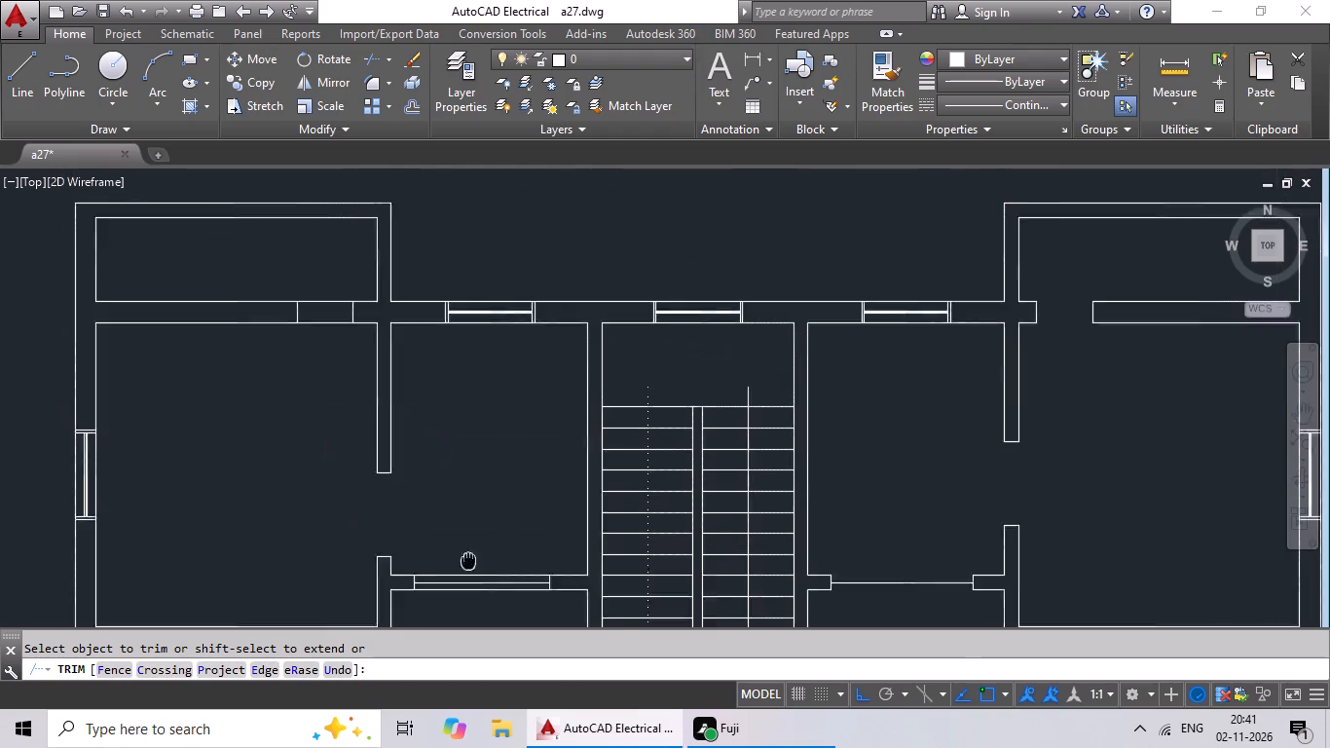
{"action": "middle_click_drag", "start_coordinate": [471, 577], "coordinate": [481, 628]}
{"action": "left_click_drag", "start_coordinate": [357, 384], "coordinate": [346, 448]}
{"action": "left_click", "coordinate": [346, 448]}
Trim the wall lines between the jambs of the opening joining the upper-right room and the small outer compartment below it.
{"action": "scroll", "coordinate": [458, 478], "scroll_direction": "down", "scroll_amount": 1}
{"action": "middle_click_drag", "start_coordinate": [476, 486], "coordinate": [477, 486]}
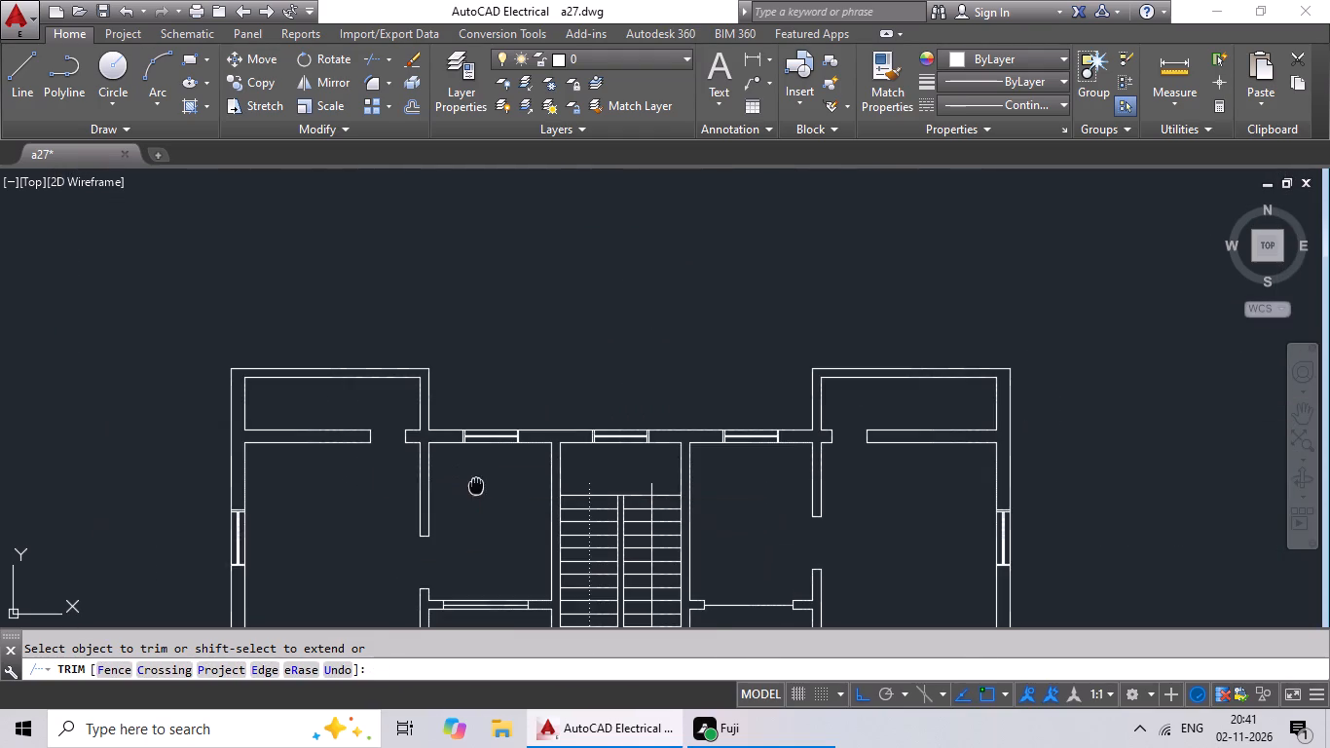
{"action": "middle_click_drag", "start_coordinate": [477, 486], "coordinate": [508, 417]}
{"action": "middle_click_drag", "start_coordinate": [522, 420], "coordinate": [537, 345]}
{"action": "middle_click_drag", "start_coordinate": [791, 381], "coordinate": [625, 313]}
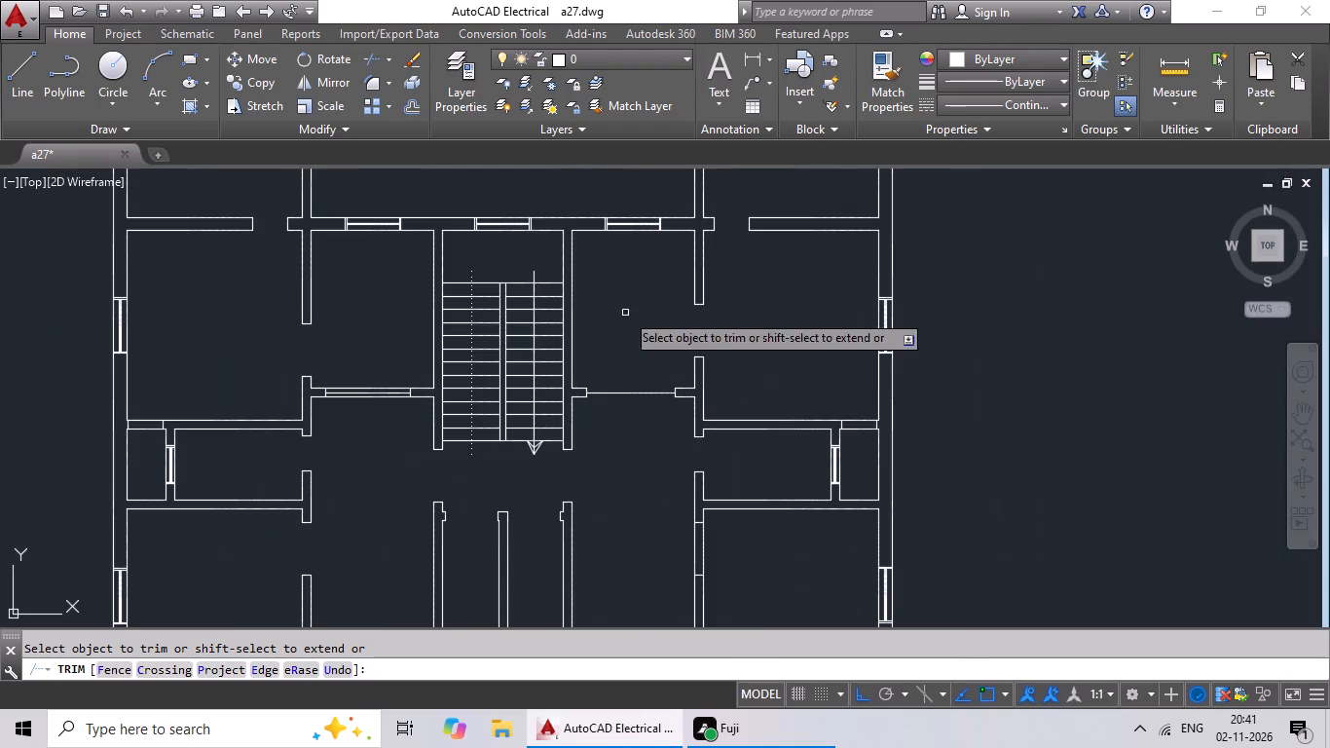
{"action": "scroll", "coordinate": [846, 445], "scroll_direction": "up", "scroll_amount": 3}
{"action": "left_click_drag", "start_coordinate": [880, 336], "coordinate": [887, 458]}
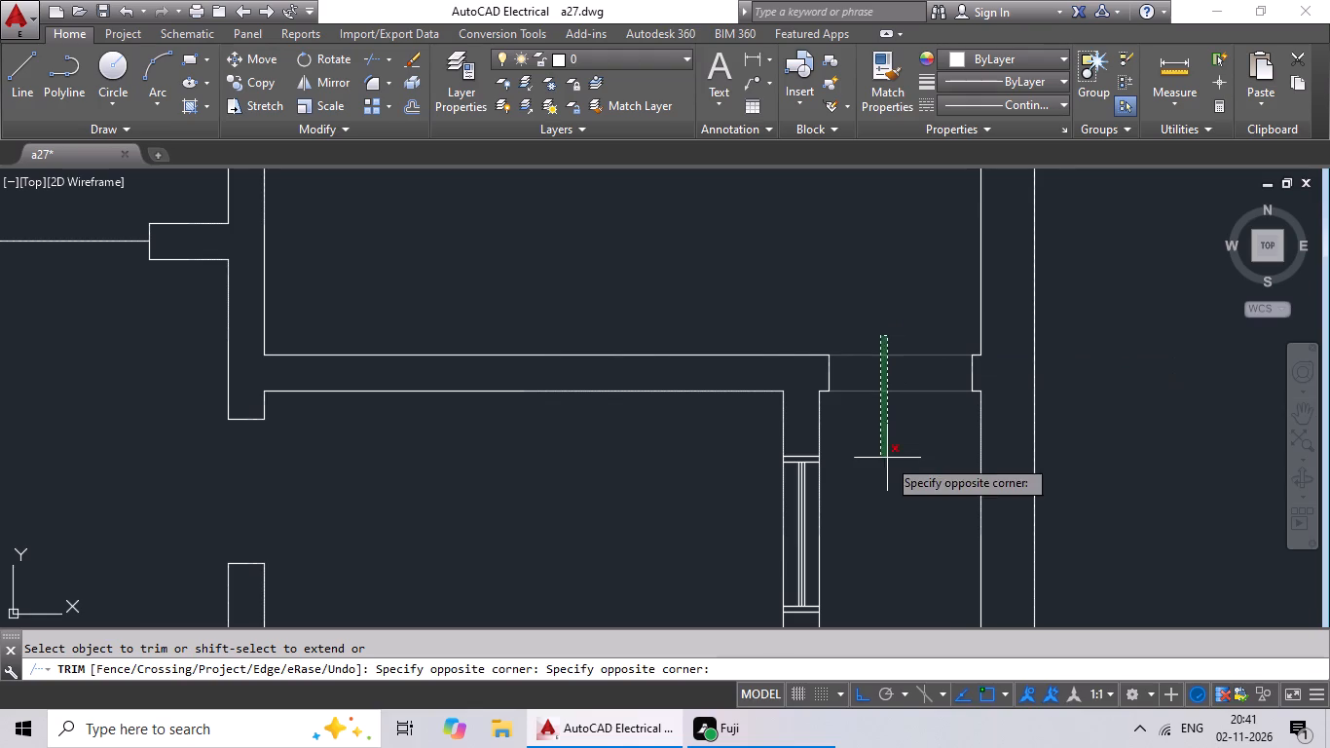
{"action": "left_click", "coordinate": [887, 458]}
Trim the wall lines between the jambs of the door opening in the right half's middle room inner wall.
{"action": "scroll", "coordinate": [897, 447], "scroll_direction": "down", "scroll_amount": 1}
{"action": "middle_click_drag", "start_coordinate": [715, 514], "coordinate": [752, 381]}
{"action": "scroll", "coordinate": [754, 384], "scroll_direction": "down", "scroll_amount": 2}
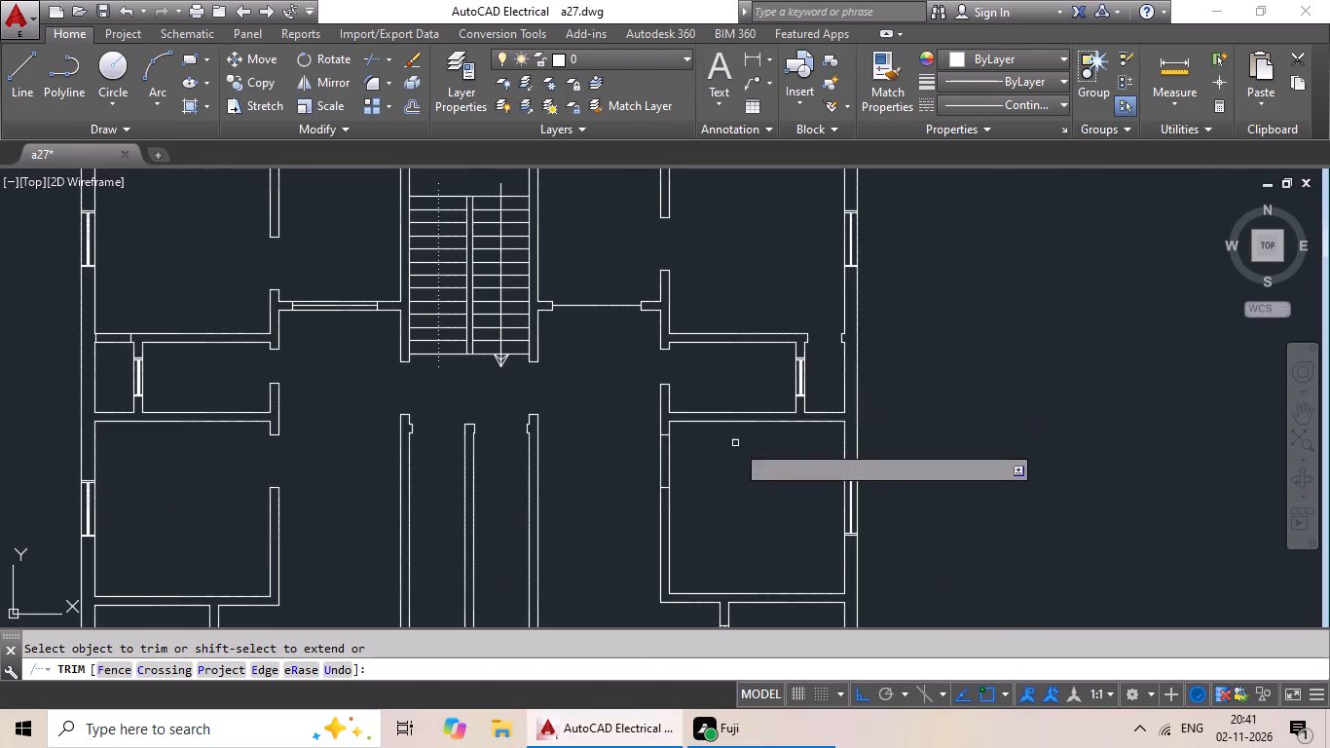
{"action": "left_click_drag", "start_coordinate": [734, 443], "coordinate": [626, 471]}
{"action": "left_click", "coordinate": [625, 472]}
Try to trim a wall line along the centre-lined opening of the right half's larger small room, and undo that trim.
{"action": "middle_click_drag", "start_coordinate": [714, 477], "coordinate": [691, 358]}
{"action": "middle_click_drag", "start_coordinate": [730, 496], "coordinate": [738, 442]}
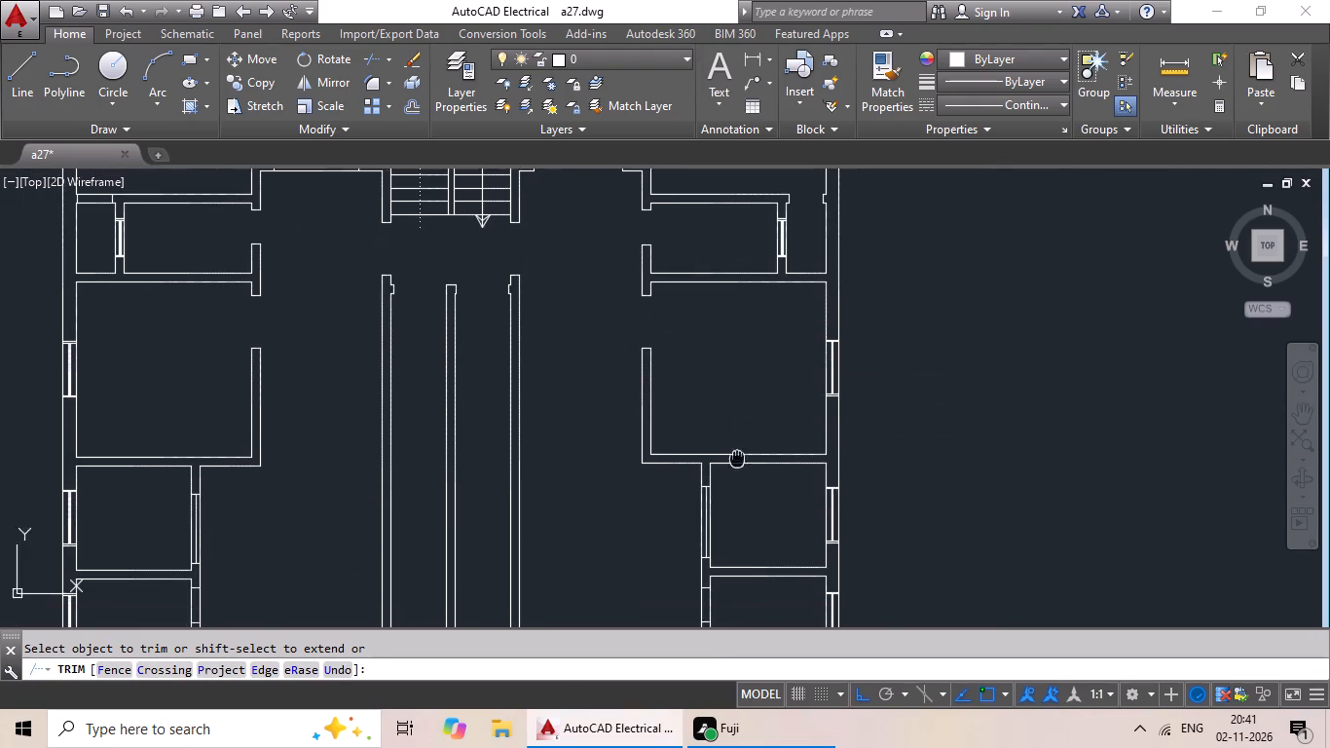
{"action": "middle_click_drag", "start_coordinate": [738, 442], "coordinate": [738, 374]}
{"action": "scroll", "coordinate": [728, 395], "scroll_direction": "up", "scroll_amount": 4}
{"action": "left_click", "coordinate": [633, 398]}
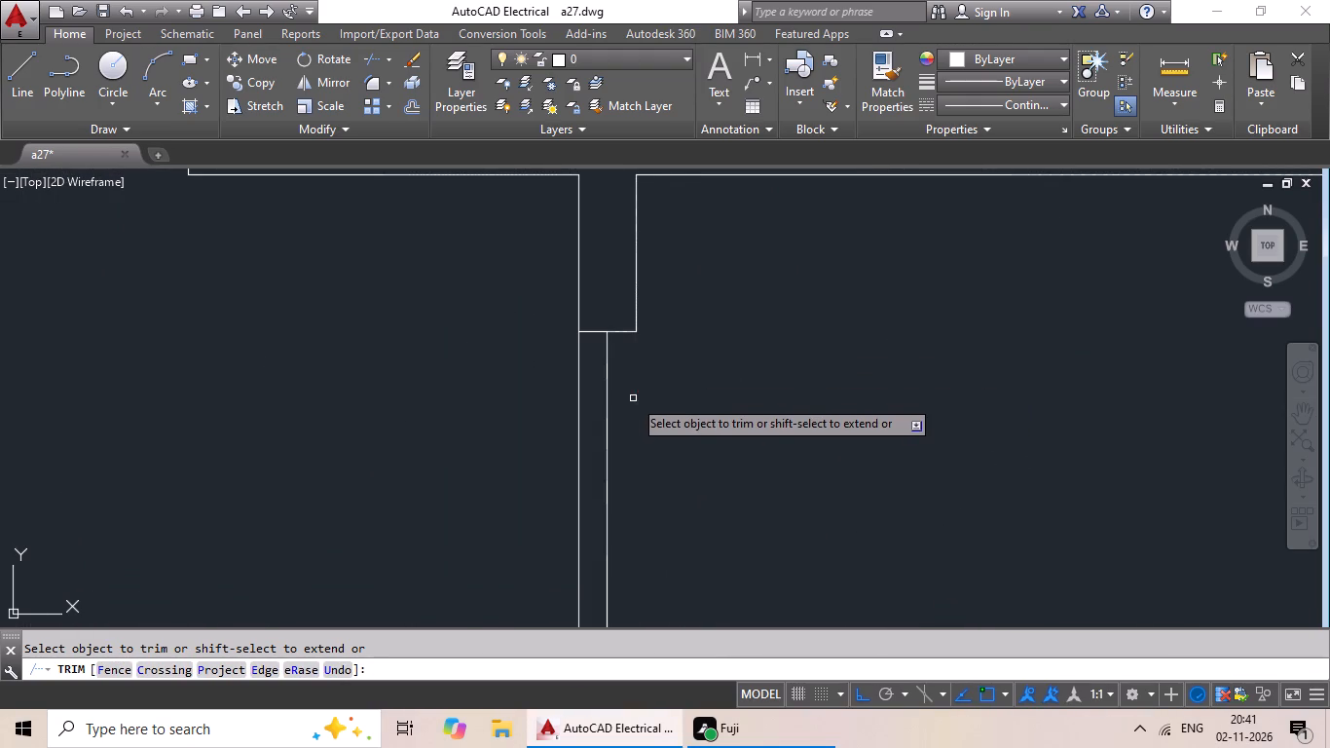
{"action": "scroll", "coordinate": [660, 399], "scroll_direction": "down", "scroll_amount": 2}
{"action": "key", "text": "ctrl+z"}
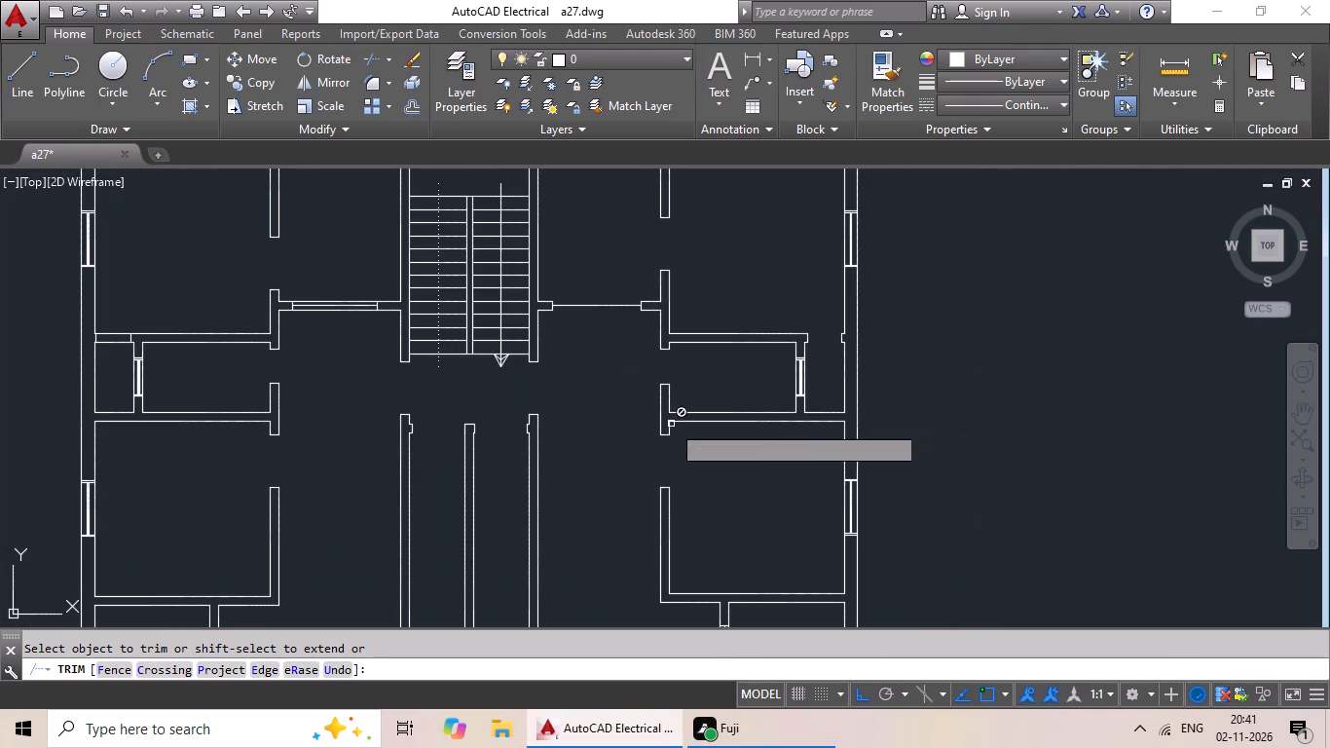
Trim both wall lines along the centre-lined opening in the right half's larger small-room inner wall.
{"action": "middle_click_drag", "start_coordinate": [684, 470], "coordinate": [690, 305]}
{"action": "scroll", "coordinate": [710, 412], "scroll_direction": "down", "scroll_amount": 1}
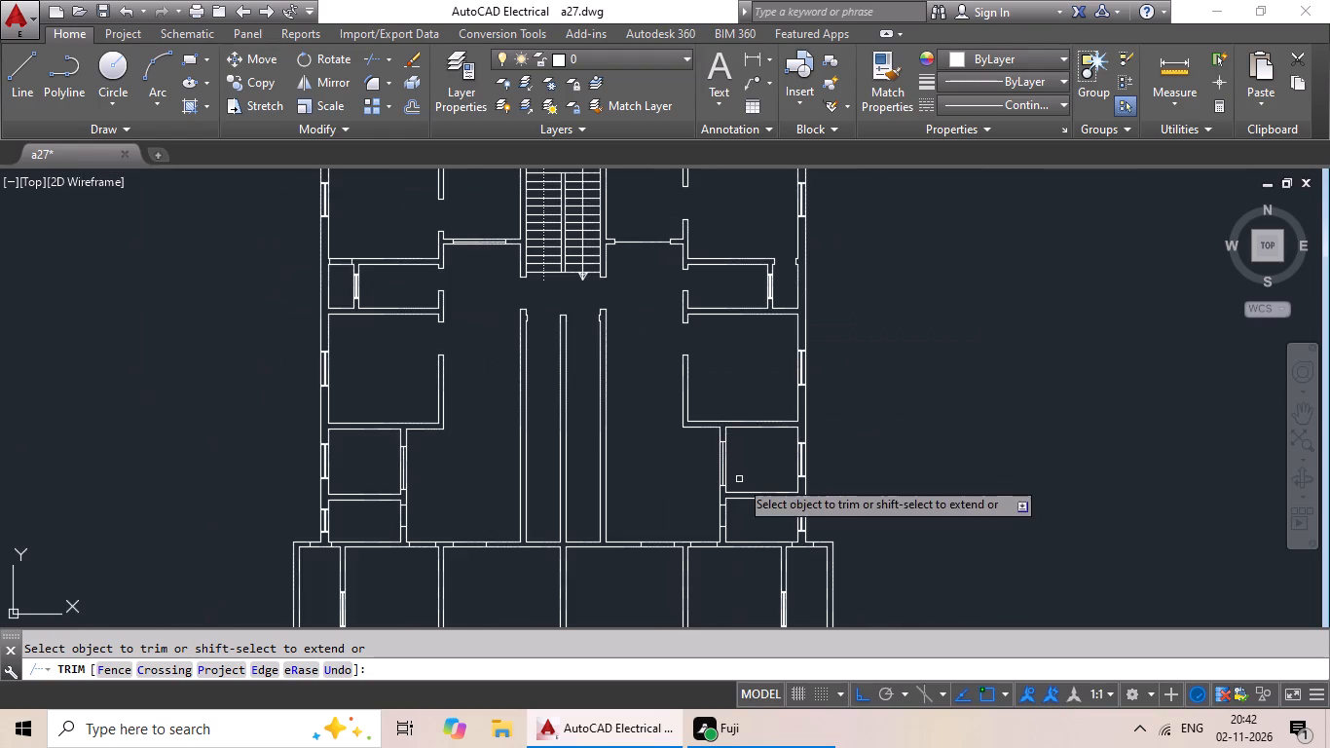
{"action": "scroll", "coordinate": [738, 483], "scroll_direction": "up", "scroll_amount": 4}
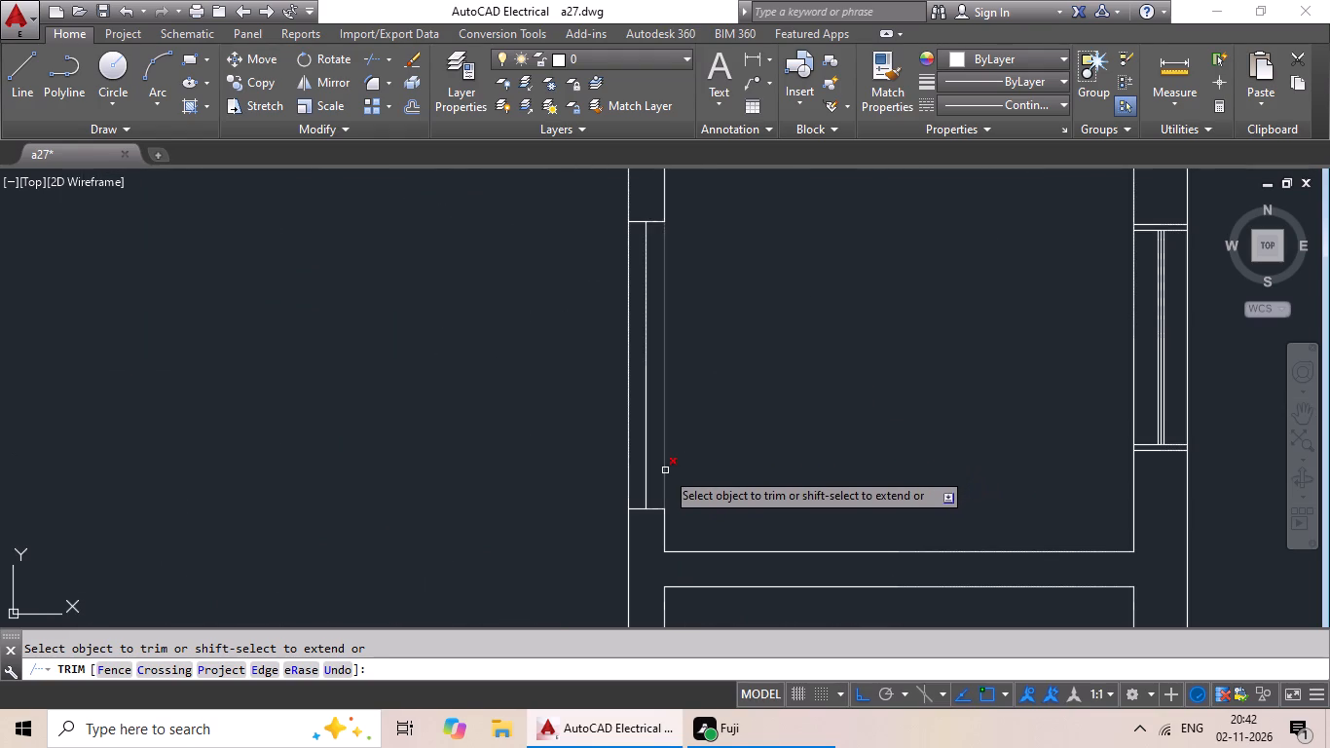
{"action": "left_click", "coordinate": [665, 470]}
{"action": "left_click", "coordinate": [628, 485]}
Trim the wall lines between the jambs of the door opening in the right half's lower small-room inner wall.
{"action": "scroll", "coordinate": [733, 445], "scroll_direction": "down", "scroll_amount": 3}
{"action": "middle_click_drag", "start_coordinate": [739, 453], "coordinate": [766, 357]}
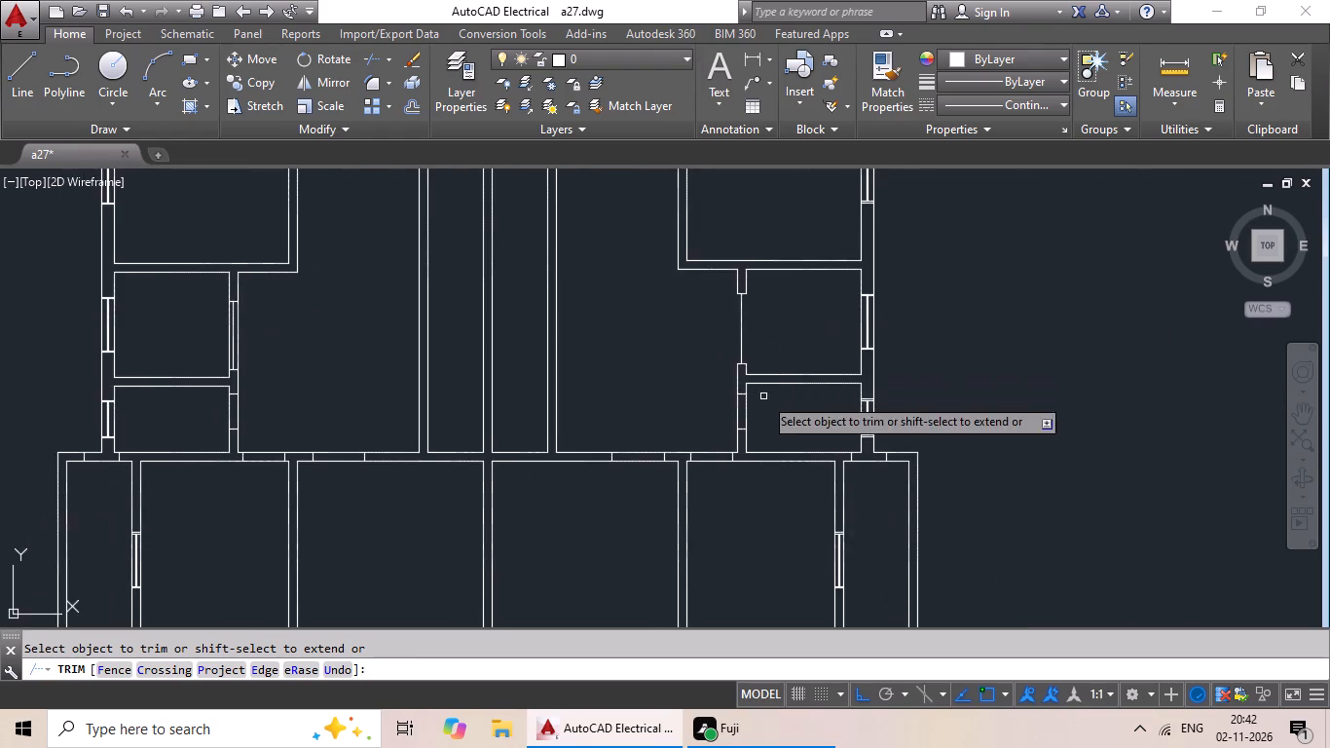
{"action": "scroll", "coordinate": [763, 396], "scroll_direction": "up", "scroll_amount": 3}
{"action": "left_click_drag", "start_coordinate": [774, 411], "coordinate": [632, 449]}
{"action": "left_click", "coordinate": [632, 449]}
Trim the wall lines in the two door openings either side of the partition in the right half's long lower wall.
{"action": "scroll", "coordinate": [789, 428], "scroll_direction": "down", "scroll_amount": 2}
{"action": "left_click_drag", "start_coordinate": [709, 458], "coordinate": [698, 500]}
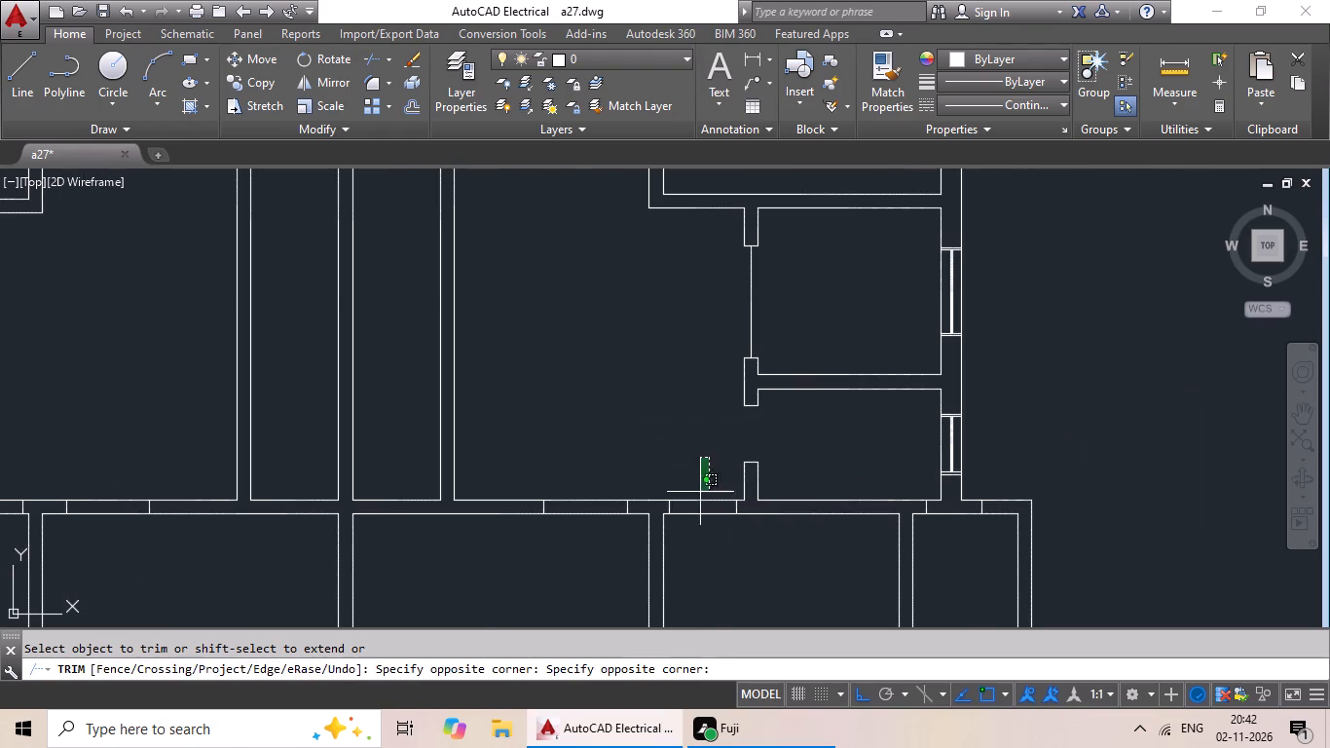
{"action": "left_click_drag", "start_coordinate": [698, 500], "coordinate": [695, 549]}
{"action": "left_click", "coordinate": [694, 546]}
{"action": "left_click_drag", "start_coordinate": [573, 464], "coordinate": [573, 547]}
{"action": "left_click_drag", "start_coordinate": [573, 544], "coordinate": [585, 536]}
Trim the wall line between the jambs of the outermost door opening in the right half's long lower wall.
{"action": "middle_click_drag", "start_coordinate": [770, 543], "coordinate": [523, 521]}
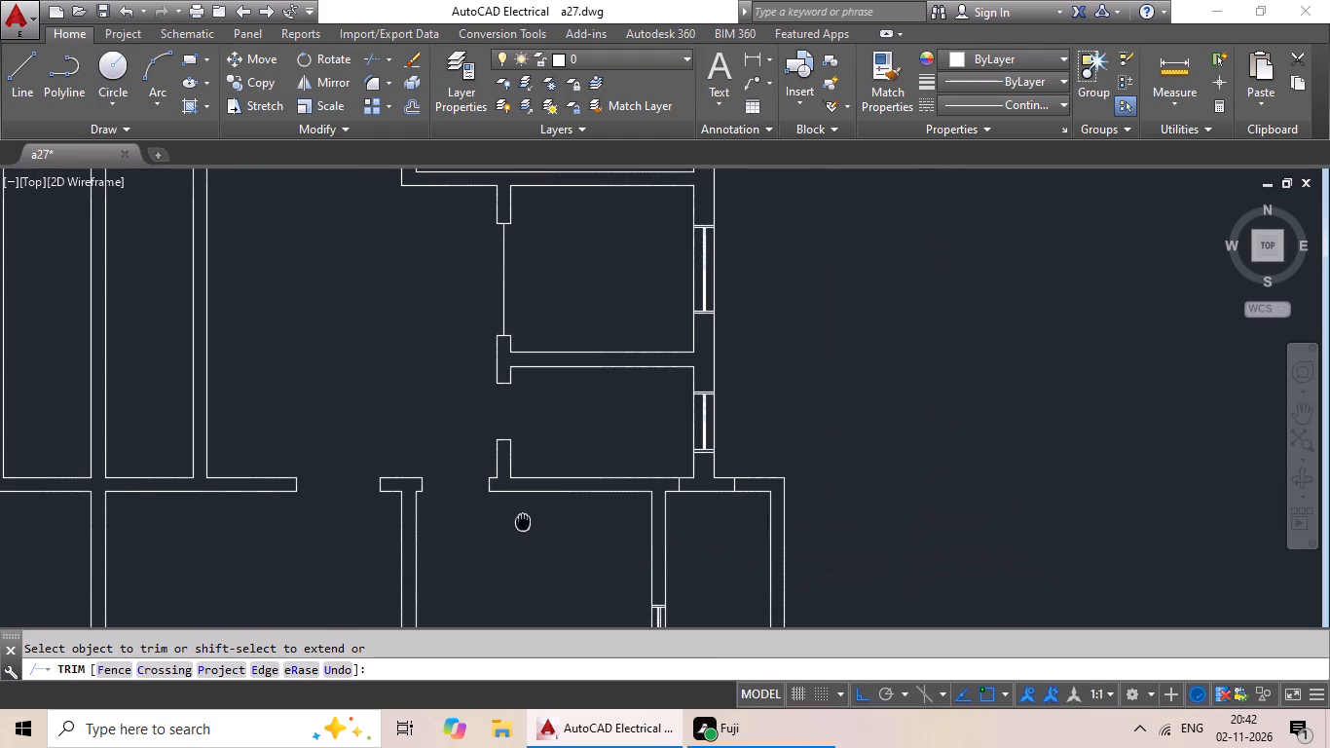
{"action": "scroll", "coordinate": [721, 487], "scroll_direction": "up", "scroll_amount": 2}
{"action": "left_click_drag", "start_coordinate": [692, 489], "coordinate": [678, 563]}
{"action": "left_click", "coordinate": [678, 556]}
Trim the wall lines in the two door openings either side of the partition in the left half's long lower wall.
{"action": "scroll", "coordinate": [717, 520], "scroll_direction": "down", "scroll_amount": 2}
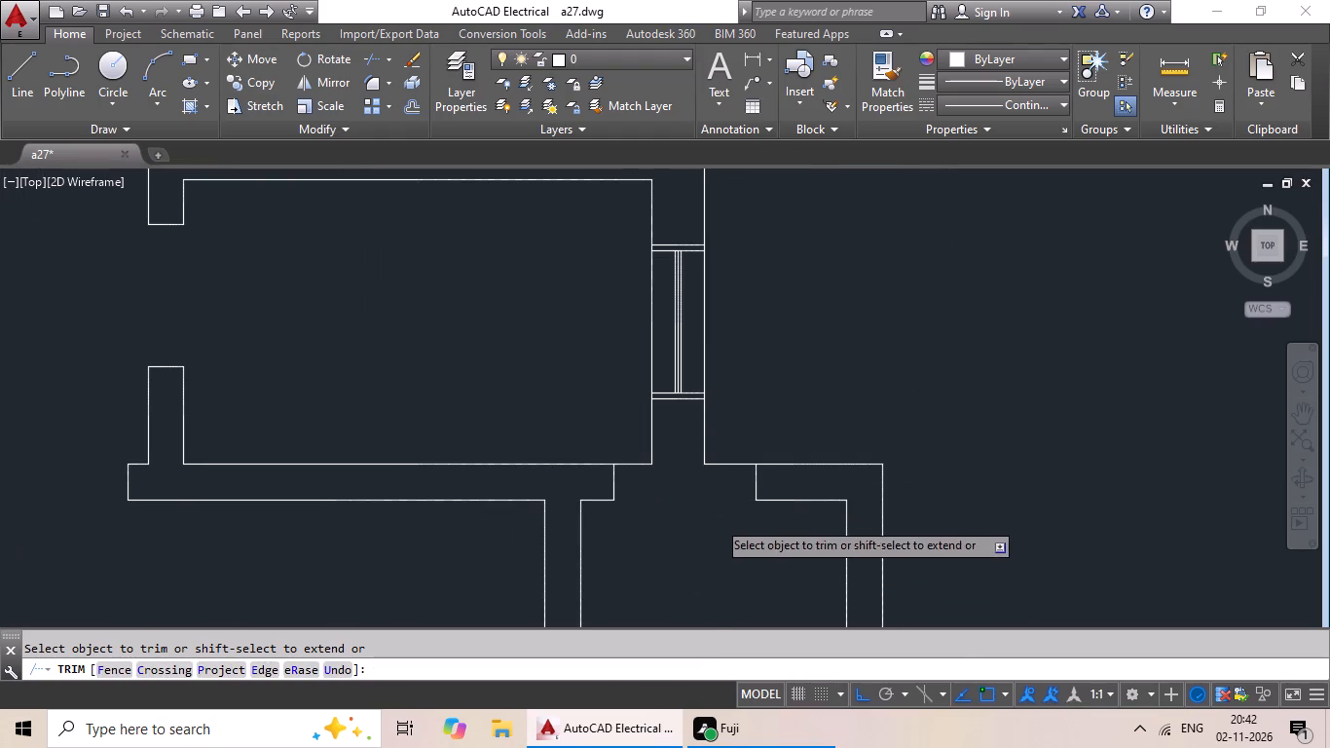
{"action": "scroll", "coordinate": [717, 520], "scroll_direction": "down", "scroll_amount": 1}
{"action": "middle_click_drag", "start_coordinate": [598, 548], "coordinate": [737, 449]}
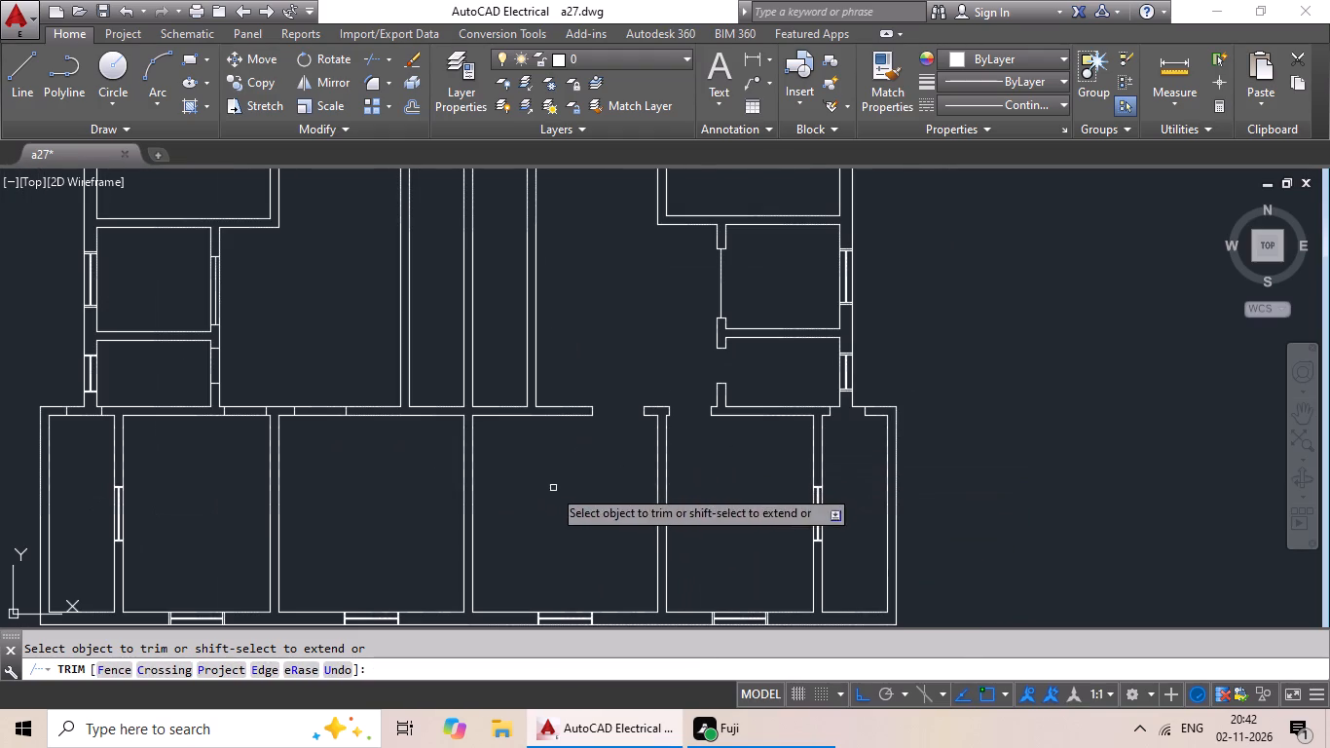
{"action": "middle_click_drag", "start_coordinate": [291, 473], "coordinate": [461, 479]}
{"action": "scroll", "coordinate": [511, 400], "scroll_direction": "up", "scroll_amount": 1}
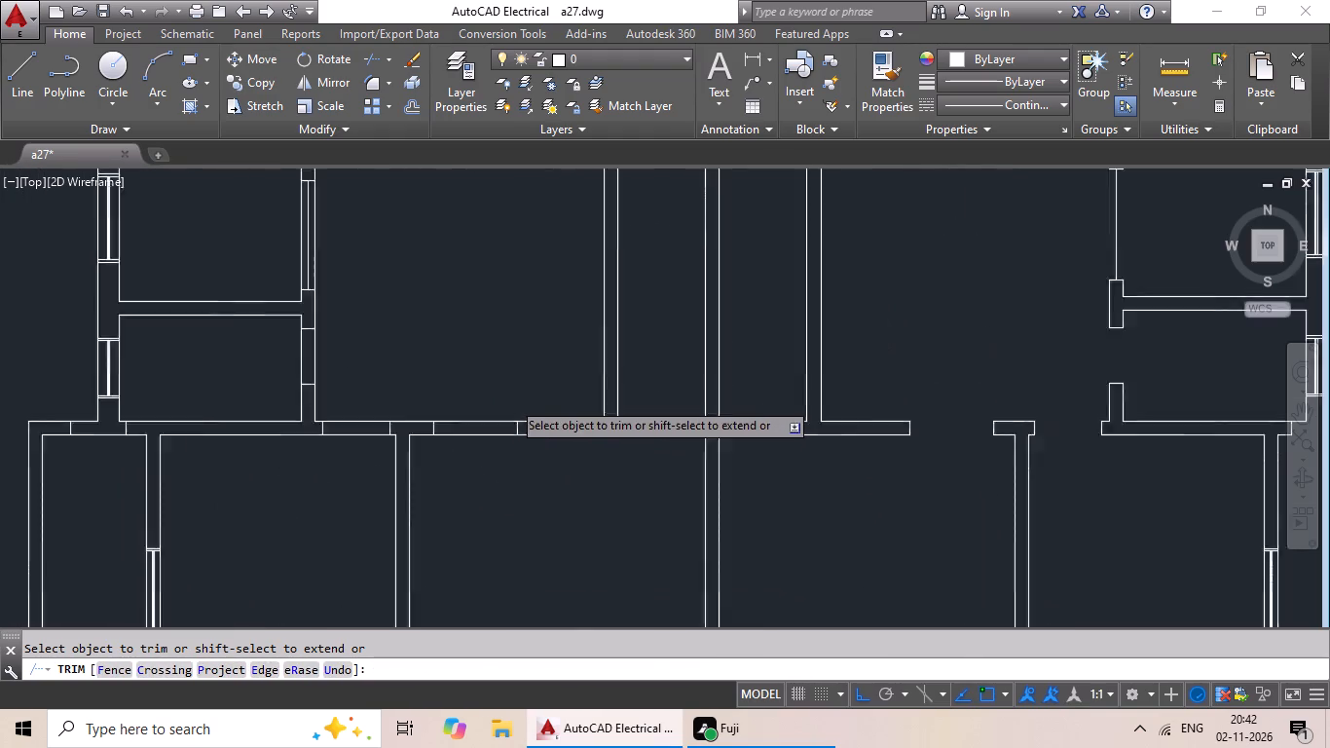
{"action": "scroll", "coordinate": [511, 400], "scroll_direction": "up", "scroll_amount": 1}
{"action": "left_click_drag", "start_coordinate": [505, 382], "coordinate": [456, 531]}
{"action": "left_click", "coordinate": [456, 529]}
{"action": "left_click_drag", "start_coordinate": [303, 385], "coordinate": [253, 471]}
{"action": "left_click", "coordinate": [253, 471]}
Trim the wall line between the jambs of the outermost door opening in the left half's long lower wall.
{"action": "middle_click_drag", "start_coordinate": [255, 483], "coordinate": [745, 429]}
{"action": "left_click_drag", "start_coordinate": [351, 394], "coordinate": [344, 430]}
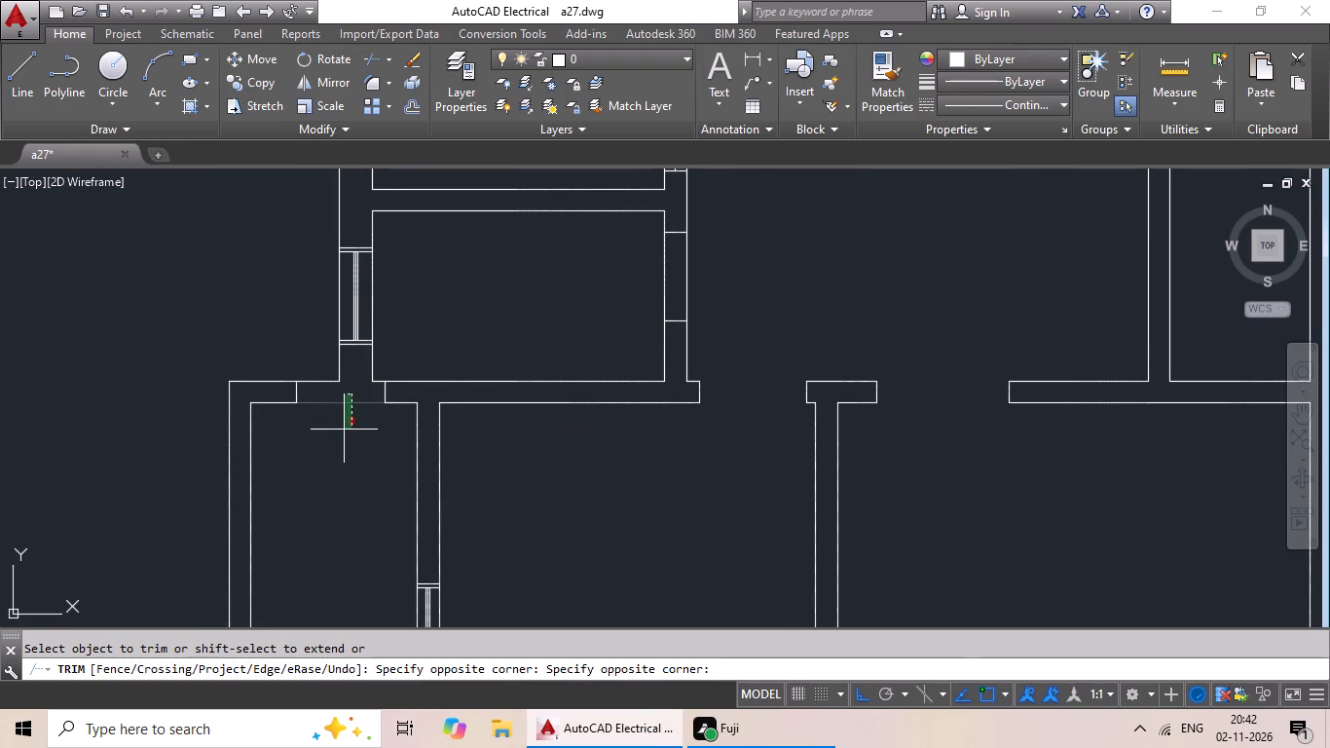
{"action": "left_click_drag", "start_coordinate": [344, 430], "coordinate": [344, 430]}
{"action": "left_click", "coordinate": [344, 430]}
Trim the wall lines between the jambs of the door opening in the left half's lower small-room inner wall.
{"action": "scroll", "coordinate": [437, 442], "scroll_direction": "down", "scroll_amount": 2}
{"action": "middle_click_drag", "start_coordinate": [555, 479], "coordinate": [520, 519]}
{"action": "scroll", "coordinate": [532, 430], "scroll_direction": "up", "scroll_amount": 3}
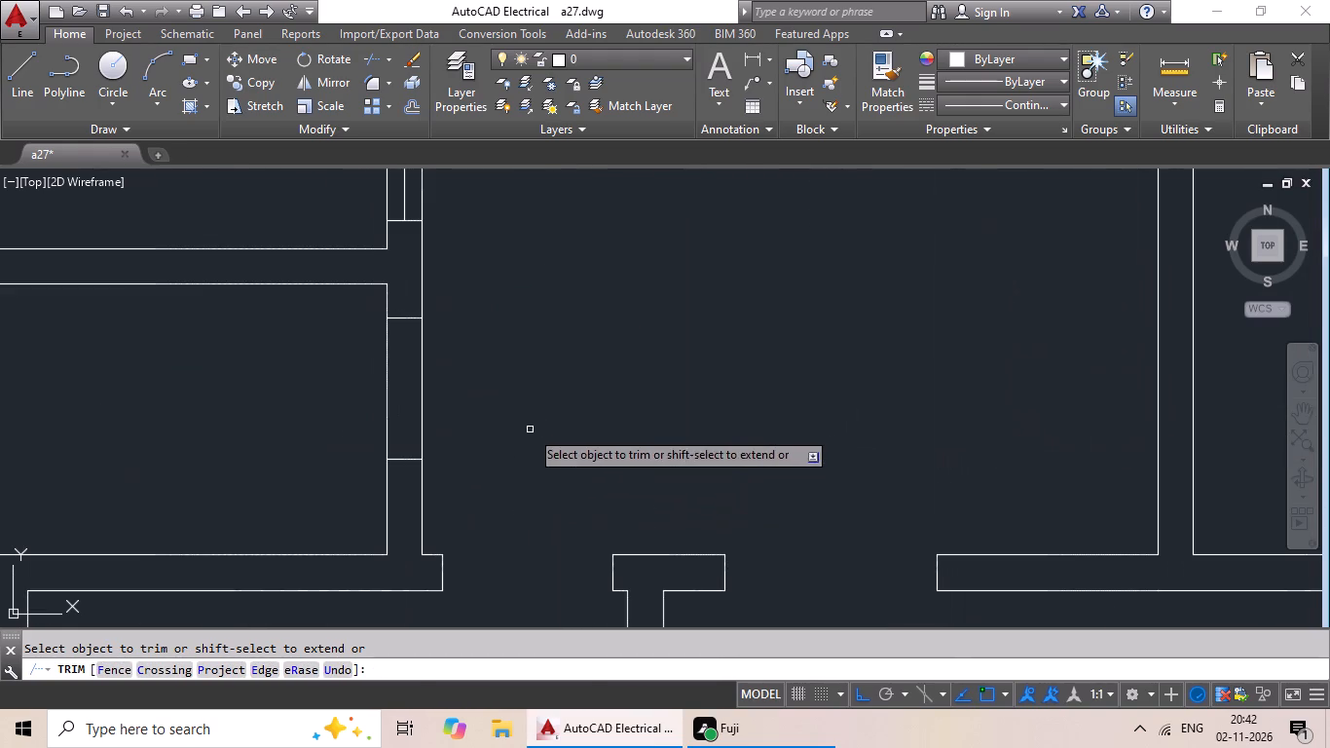
{"action": "left_click_drag", "start_coordinate": [541, 364], "coordinate": [292, 398]}
{"action": "left_click", "coordinate": [292, 398]}
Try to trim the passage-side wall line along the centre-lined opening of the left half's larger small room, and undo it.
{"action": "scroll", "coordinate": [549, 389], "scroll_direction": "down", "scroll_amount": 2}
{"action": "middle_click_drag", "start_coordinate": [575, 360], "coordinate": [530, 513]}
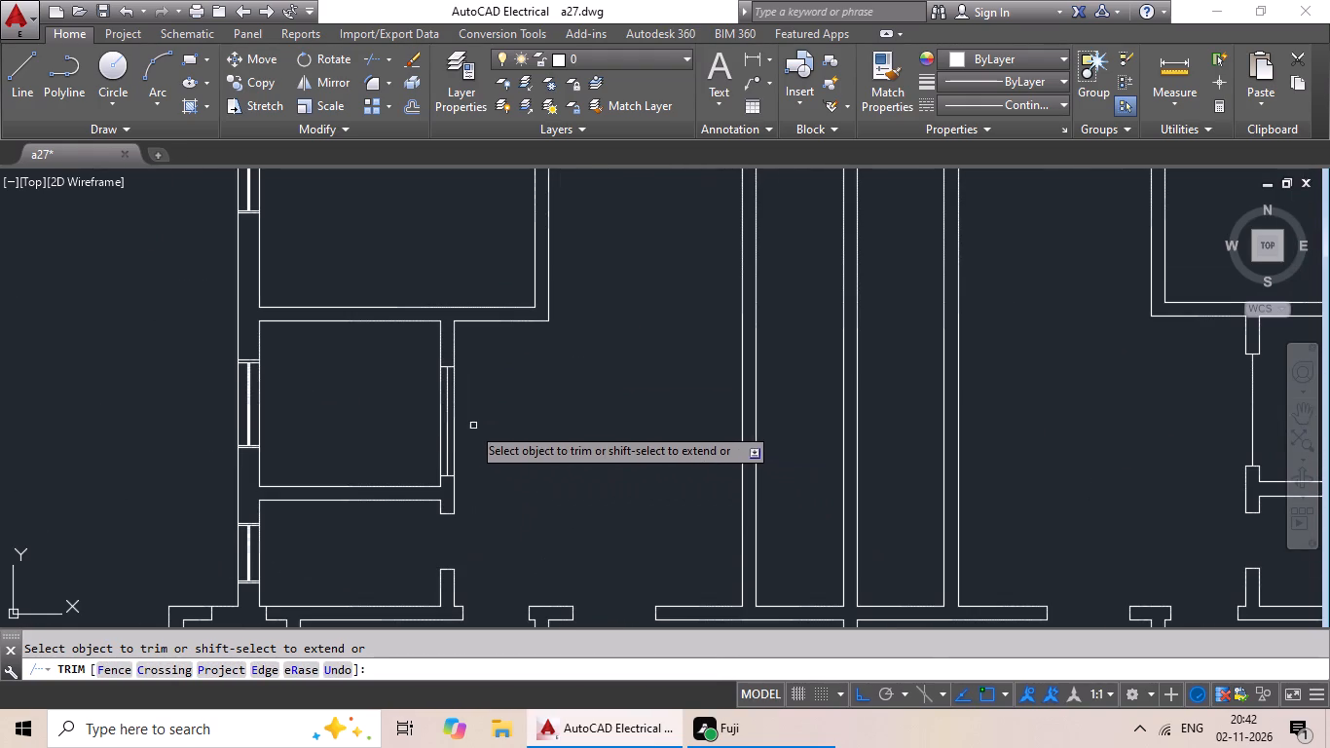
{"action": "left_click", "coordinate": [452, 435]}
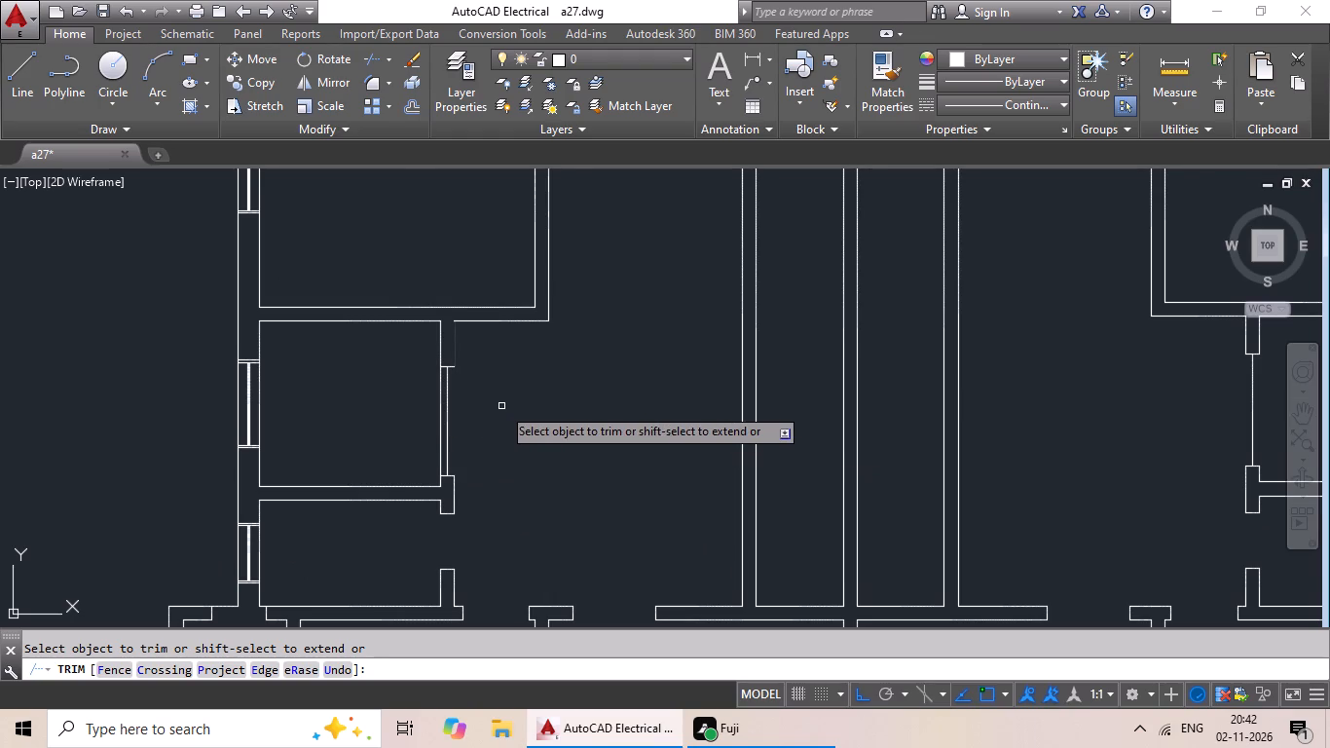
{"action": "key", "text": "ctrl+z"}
Trim both wall lines along the centre-lined opening in the left half's larger small-room inner wall.
{"action": "scroll", "coordinate": [498, 414], "scroll_direction": "down", "scroll_amount": 1}
{"action": "middle_click_drag", "start_coordinate": [509, 372], "coordinate": [500, 576]}
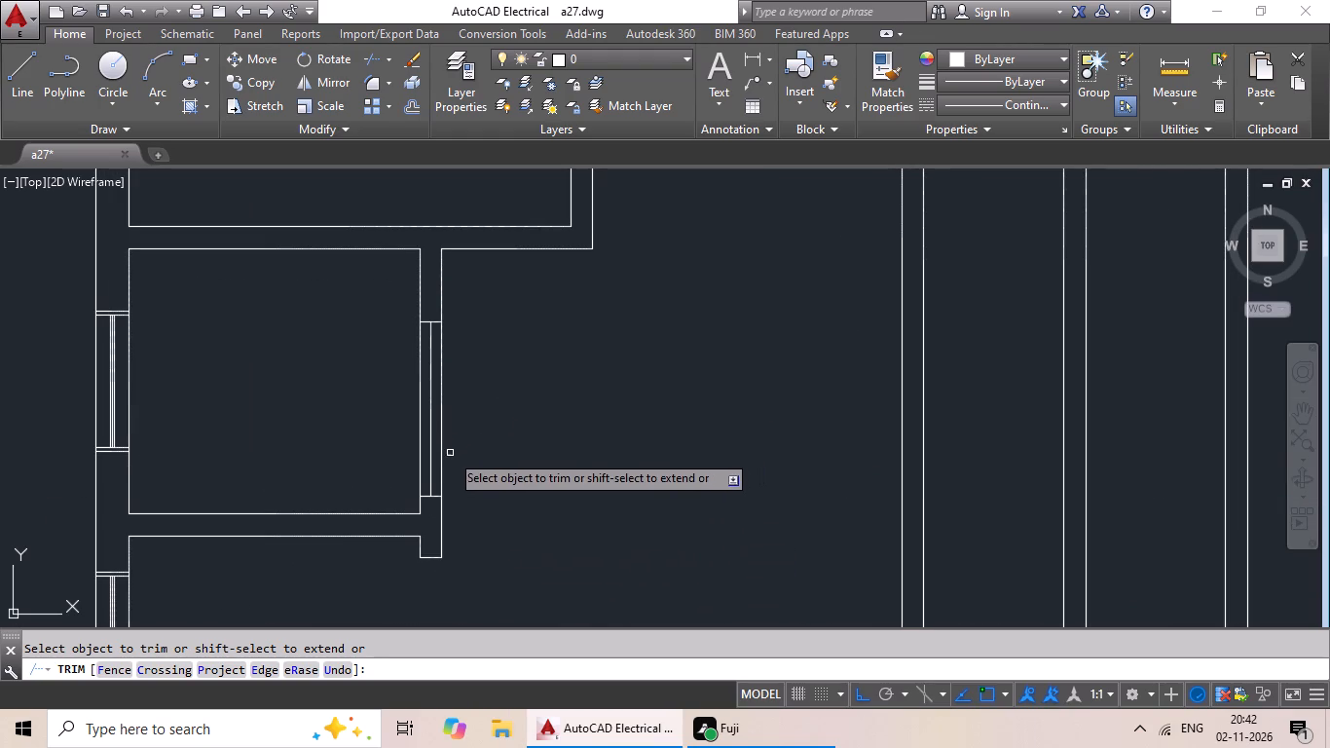
{"action": "left_click", "coordinate": [443, 436]}
{"action": "left_click", "coordinate": [418, 444]}
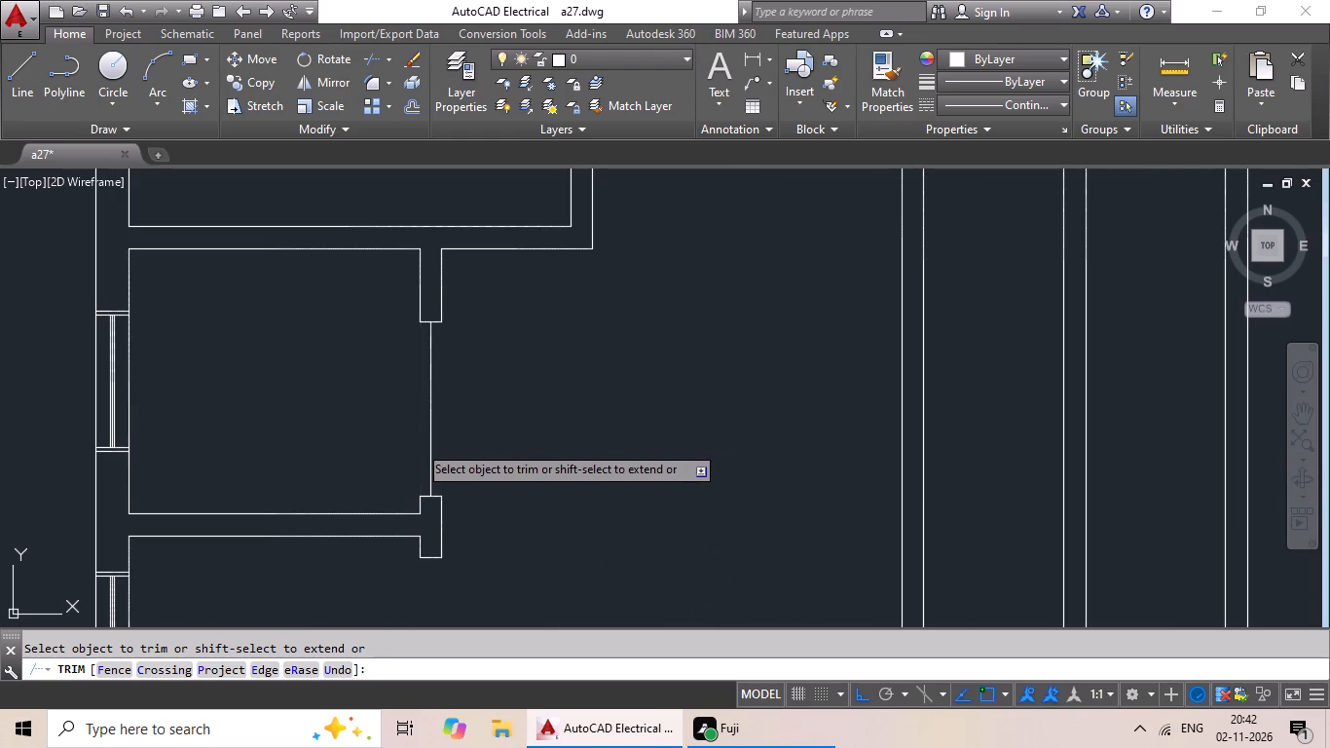
Trim both wall lines along the centre-lined opening below the small room on the stair's left side.
{"action": "scroll", "coordinate": [501, 441], "scroll_direction": "down", "scroll_amount": 2}
{"action": "middle_click_drag", "start_coordinate": [561, 438], "coordinate": [532, 543]}
{"action": "scroll", "coordinate": [572, 460], "scroll_direction": "down", "scroll_amount": 1}
{"action": "middle_click_drag", "start_coordinate": [574, 457], "coordinate": [515, 506]}
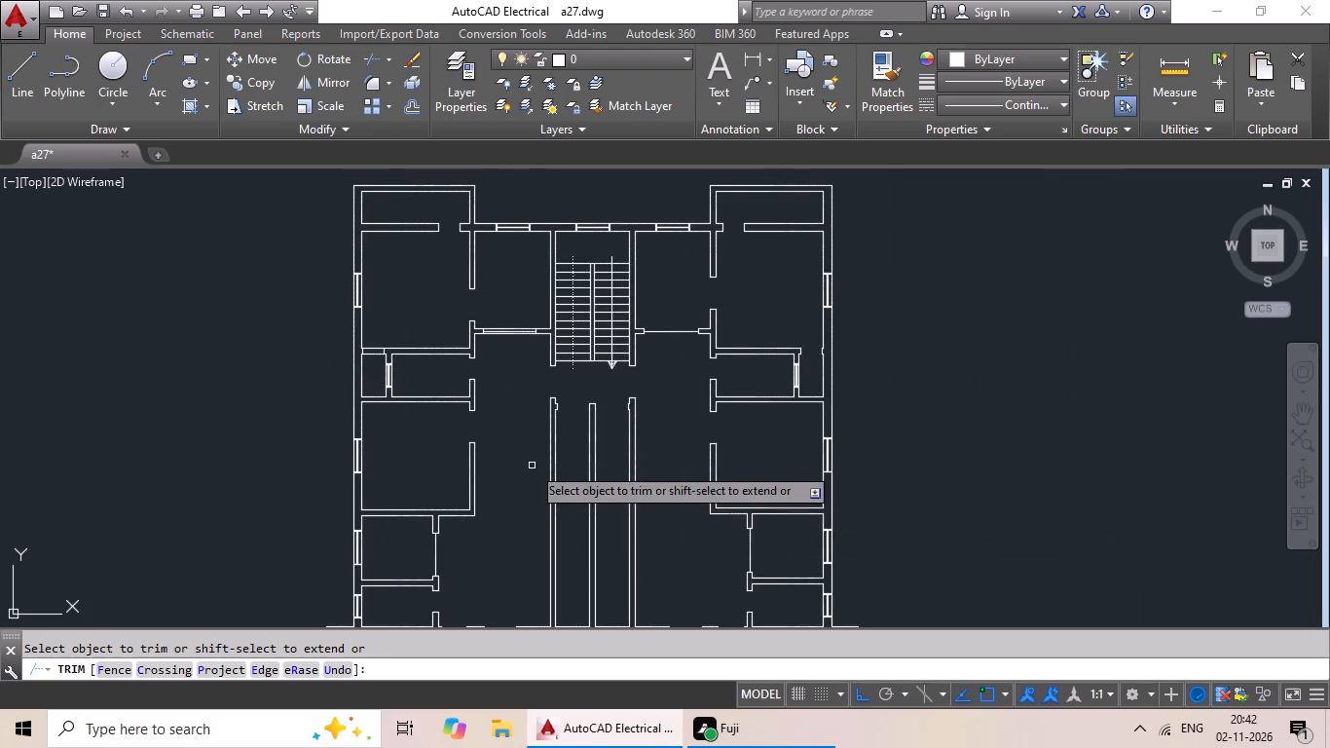
{"action": "middle_click_drag", "start_coordinate": [531, 470], "coordinate": [500, 531]}
{"action": "scroll", "coordinate": [479, 404], "scroll_direction": "up", "scroll_amount": 3}
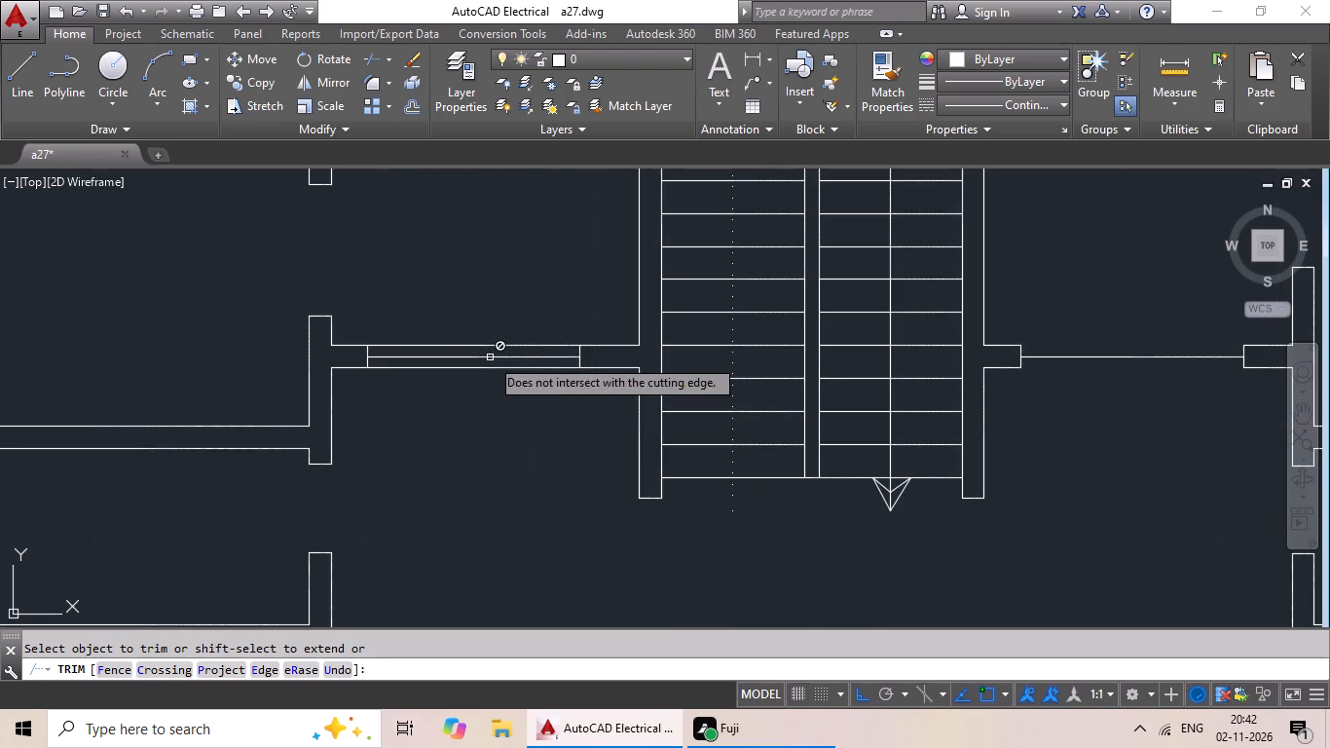
{"action": "scroll", "coordinate": [495, 338], "scroll_direction": "up", "scroll_amount": 3}
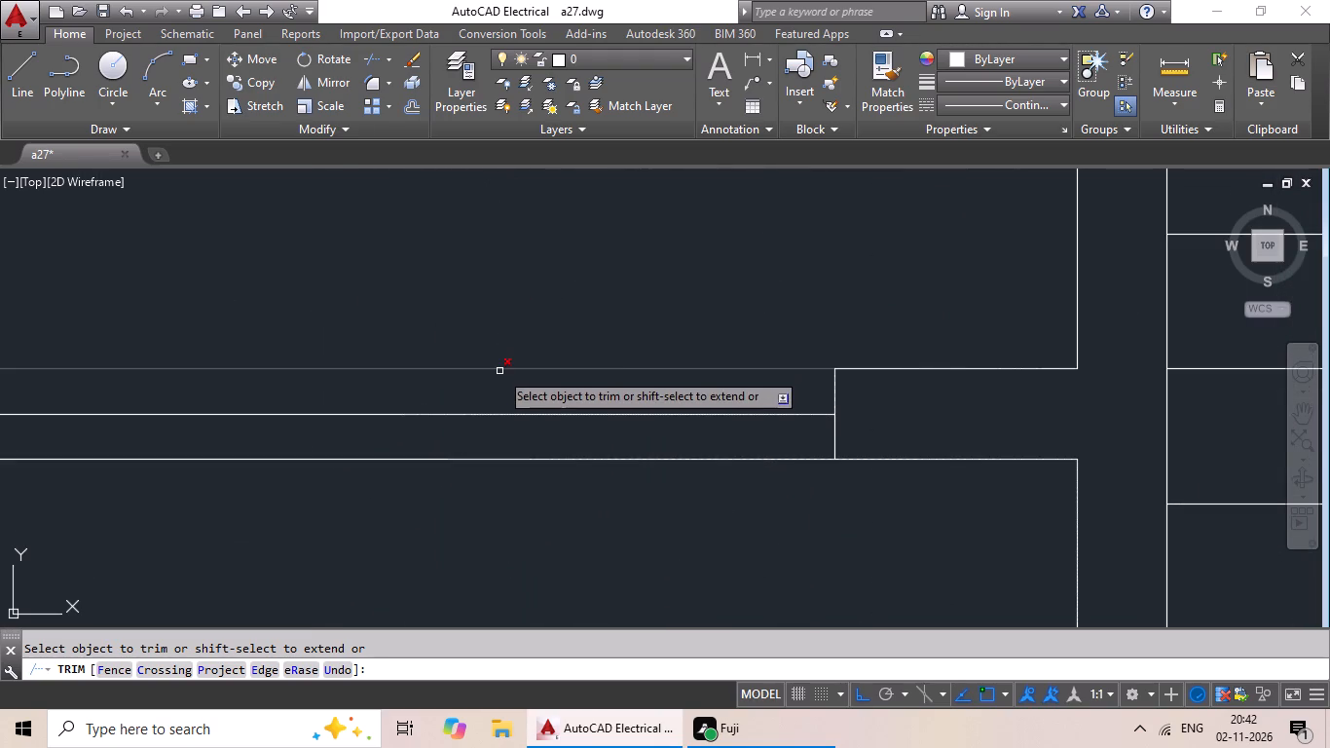
{"action": "scroll", "coordinate": [517, 364], "scroll_direction": "down", "scroll_amount": 1}
{"action": "middle_click", "coordinate": [518, 363]}
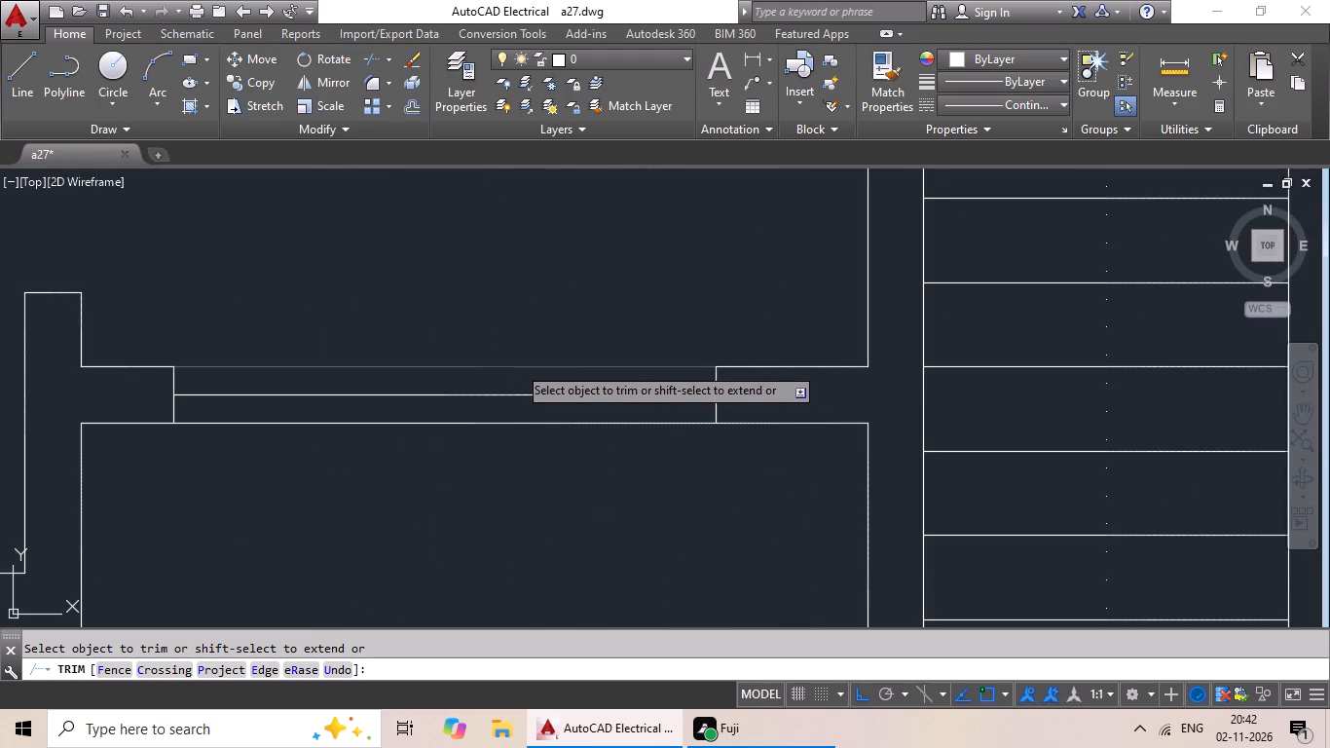
{"action": "left_click", "coordinate": [517, 365]}
{"action": "left_click", "coordinate": [484, 425]}
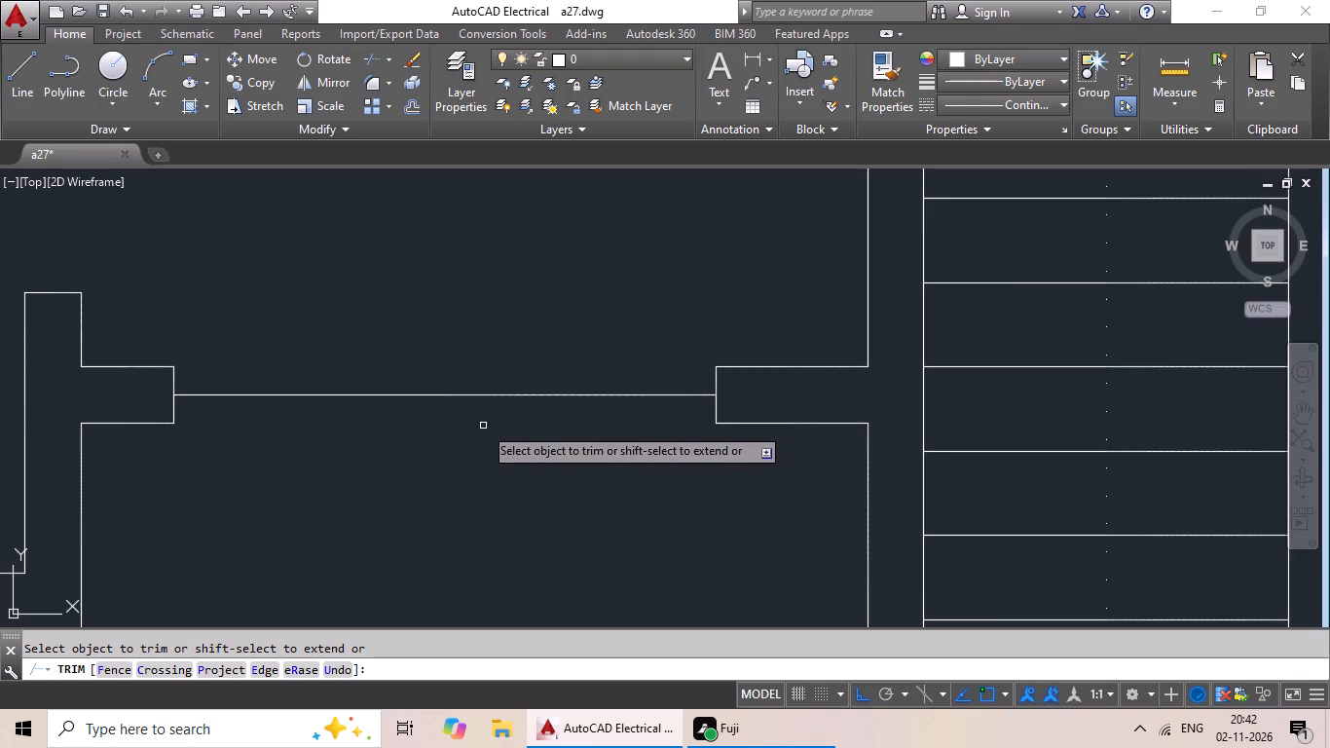
Trim the wall lines between the jambs of the opening beside the outer wall in the left half's small-room upper wall.
{"action": "scroll", "coordinate": [497, 426], "scroll_direction": "down", "scroll_amount": 4}
{"action": "middle_click_drag", "start_coordinate": [509, 466], "coordinate": [462, 460]}
{"action": "middle_click_drag", "start_coordinate": [629, 506], "coordinate": [693, 414]}
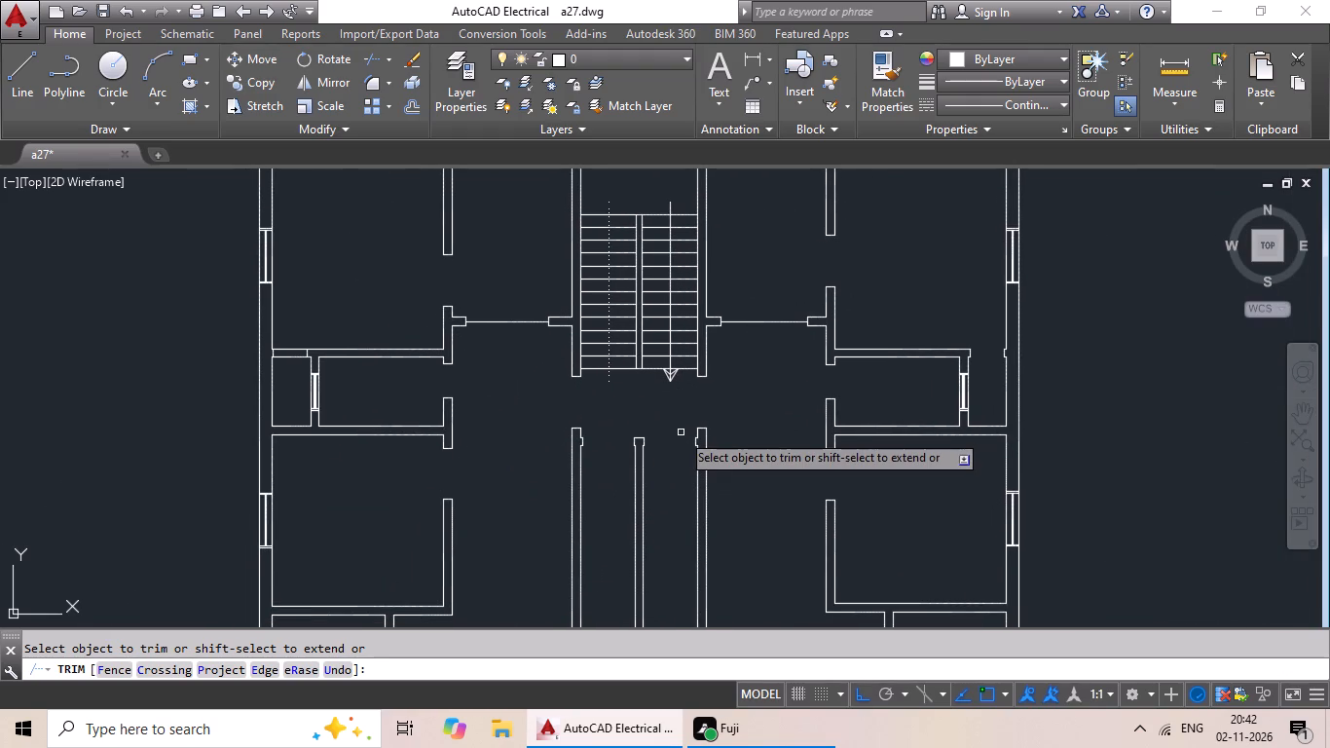
{"action": "scroll", "coordinate": [273, 355], "scroll_direction": "up", "scroll_amount": 2}
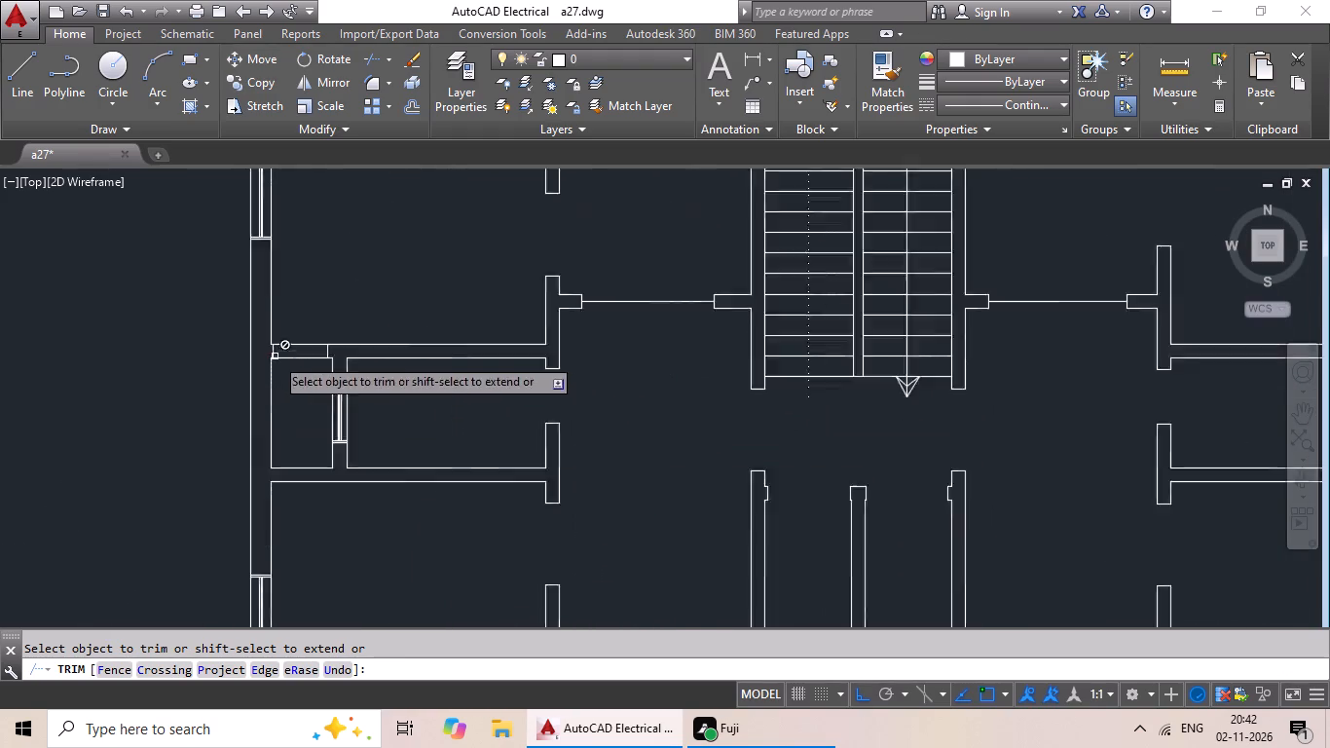
{"action": "scroll", "coordinate": [275, 357], "scroll_direction": "up", "scroll_amount": 3}
{"action": "left_click_drag", "start_coordinate": [445, 211], "coordinate": [419, 336]}
{"action": "left_click", "coordinate": [418, 337]}
{"action": "scroll", "coordinate": [449, 336], "scroll_direction": "down", "scroll_amount": 4}
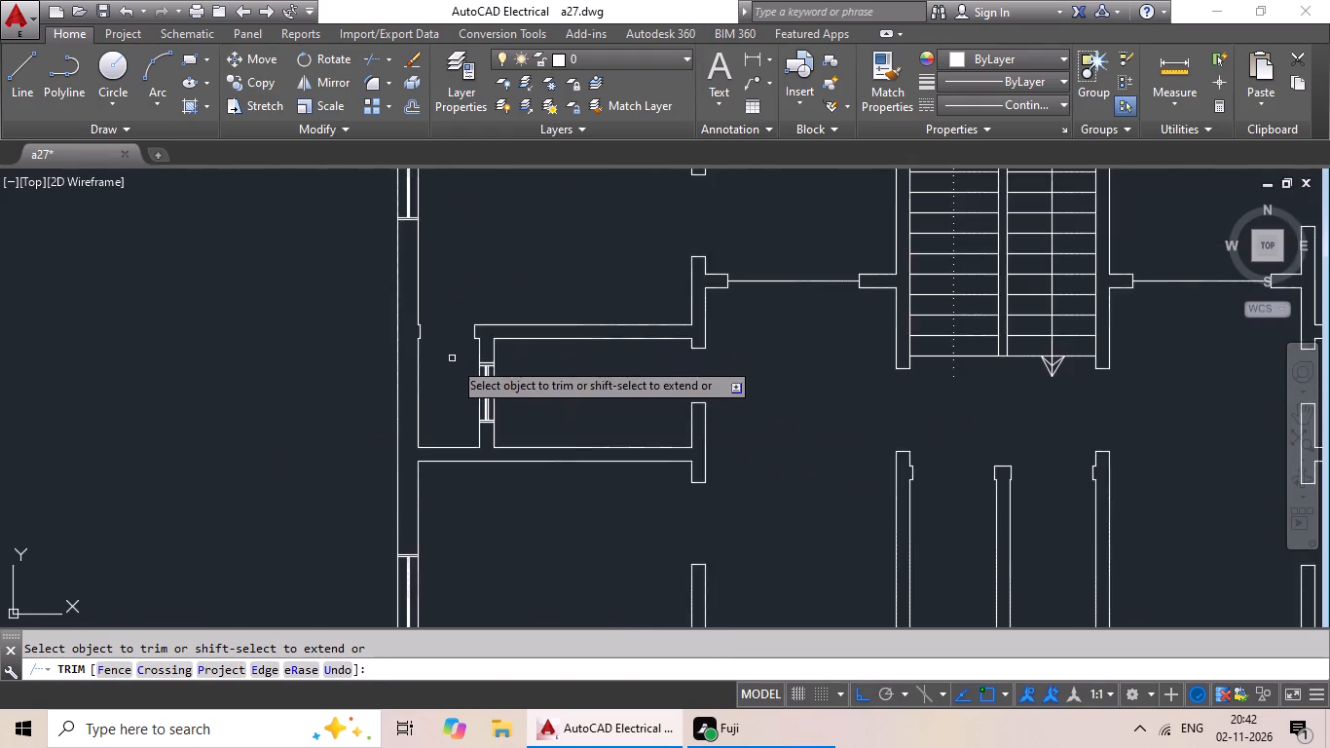
{"action": "scroll", "coordinate": [570, 396], "scroll_direction": "down", "scroll_amount": 2}
{"action": "middle_click_drag", "start_coordinate": [575, 481], "coordinate": [573, 305]}
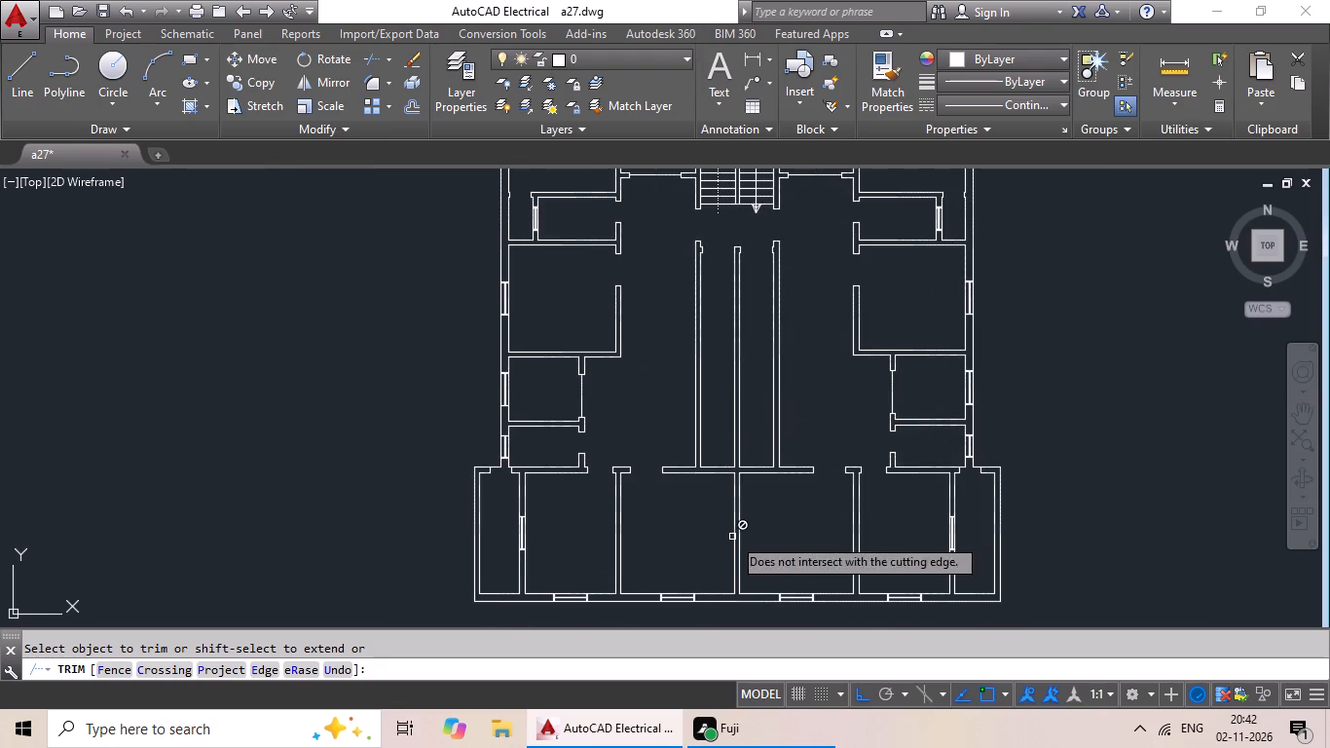
{"action": "middle_click_drag", "start_coordinate": [729, 530], "coordinate": [481, 468]}
{"action": "key", "text": "Escape"}
{"action": "key", "text": "Escape"}
Select the wall lines of the right half's upper projecting room, including its lower wall, door jambs and outer side wall.
{"action": "middle_click_drag", "start_coordinate": [500, 469], "coordinate": [545, 675]}
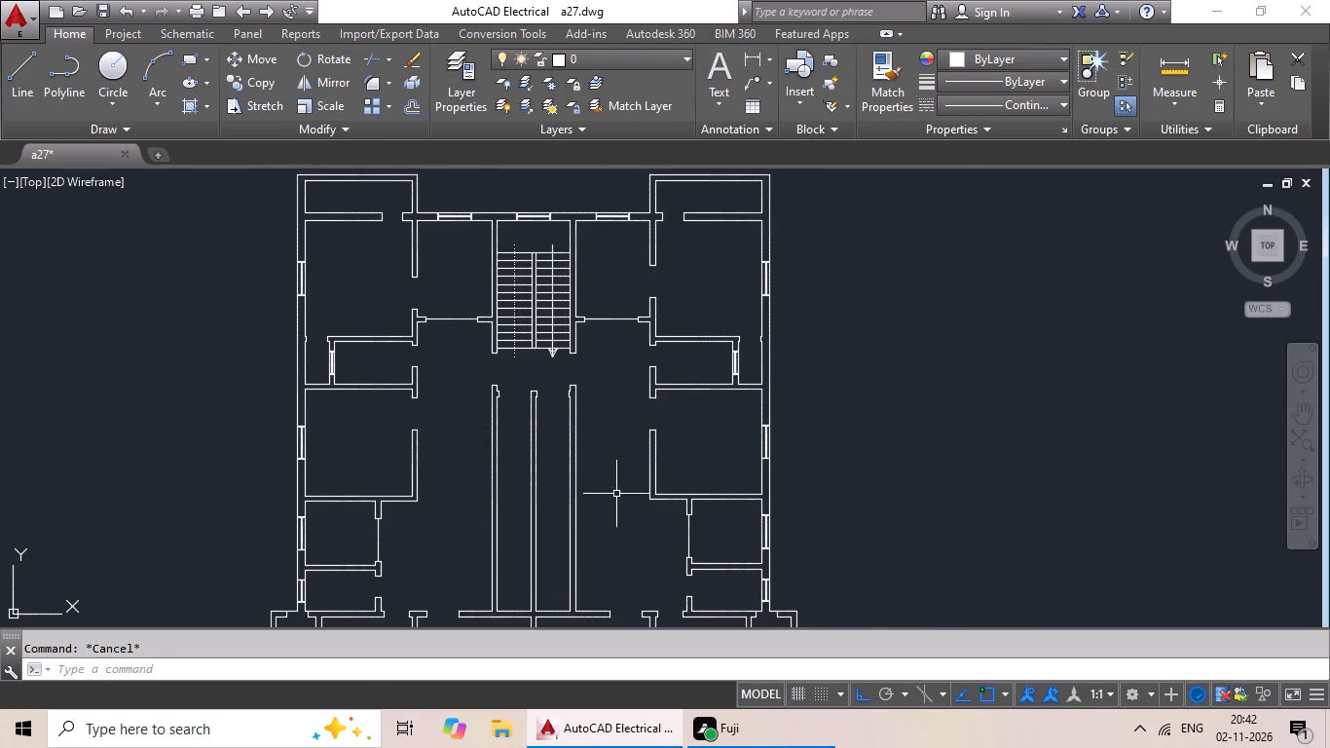
{"action": "middle_click_drag", "start_coordinate": [637, 432], "coordinate": [591, 672]}
{"action": "scroll", "coordinate": [736, 446], "scroll_direction": "up", "scroll_amount": 4}
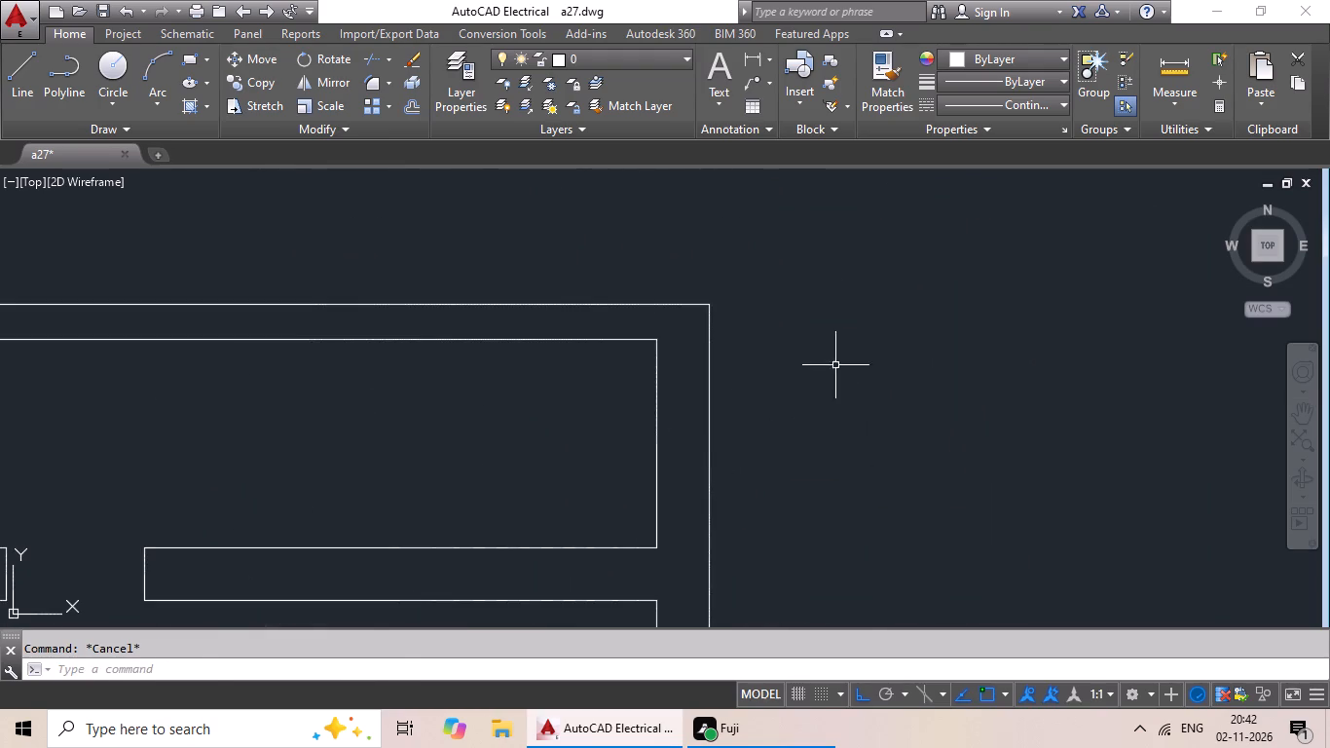
{"action": "left_click_drag", "start_coordinate": [826, 391], "coordinate": [313, 382]}
{"action": "middle_click_drag", "start_coordinate": [419, 444], "coordinate": [657, 382]}
{"action": "left_click_drag", "start_coordinate": [718, 218], "coordinate": [344, 603]}
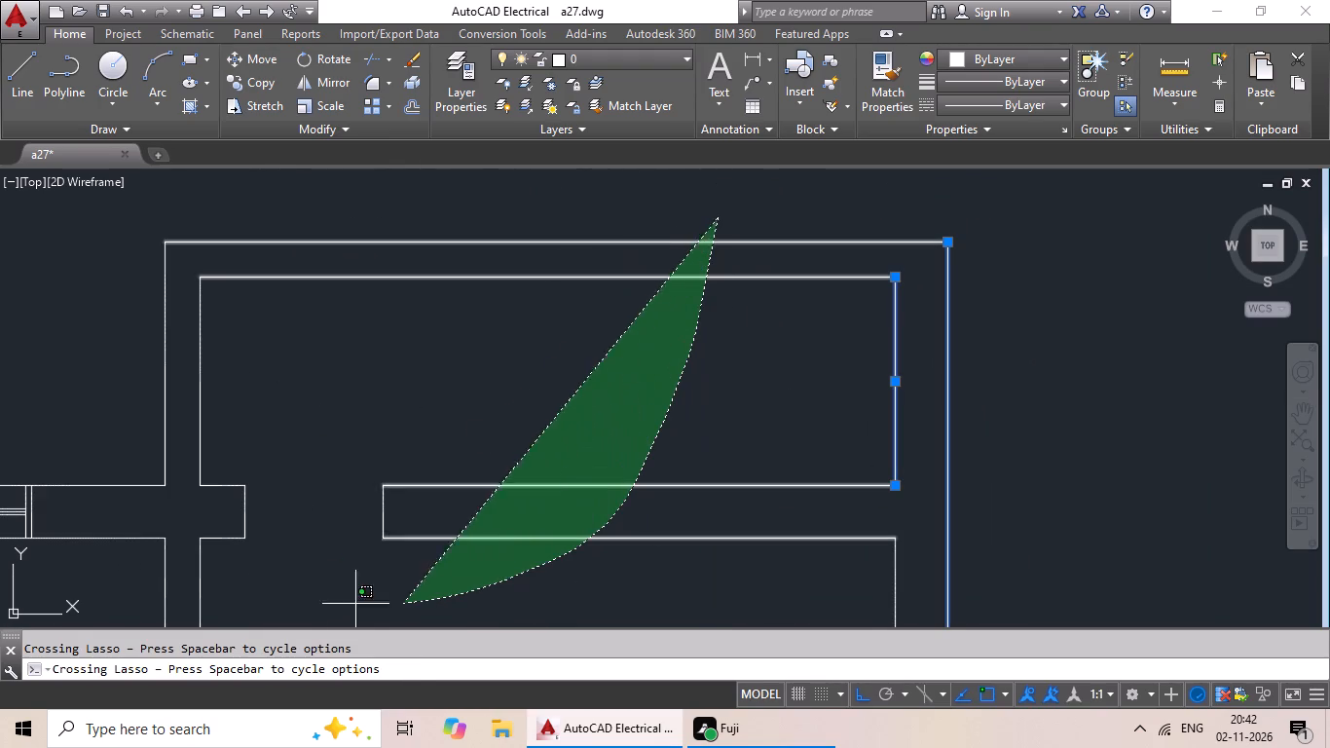
{"action": "left_click_drag", "start_coordinate": [344, 603], "coordinate": [118, 364]}
{"action": "middle_click_drag", "start_coordinate": [494, 416], "coordinate": [424, 102]}
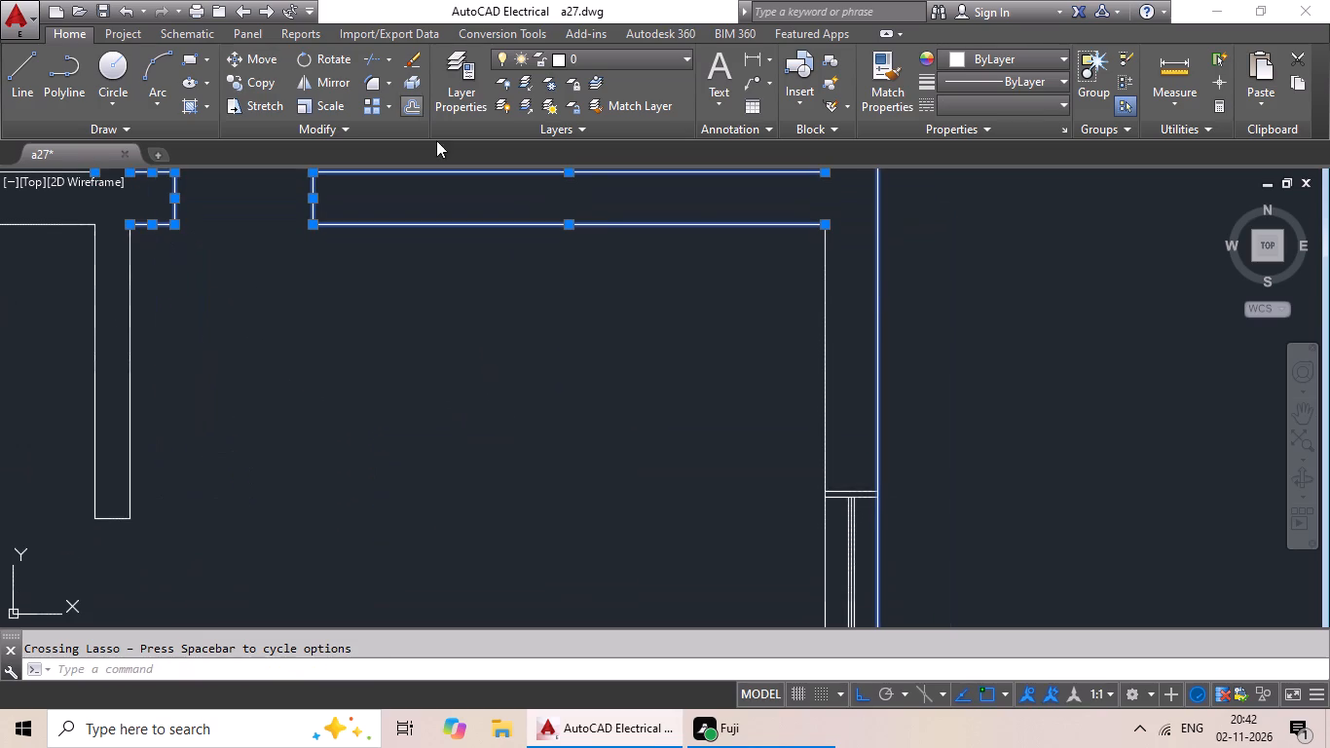
{"action": "left_click_drag", "start_coordinate": [1109, 262], "coordinate": [627, 345]}
Add the right half's upper inner wall below the projecting room and the adjoining top wall lines to the selection.
{"action": "scroll", "coordinate": [663, 382], "scroll_direction": "down", "scroll_amount": 3}
{"action": "middle_click_drag", "start_coordinate": [591, 377], "coordinate": [686, 352]}
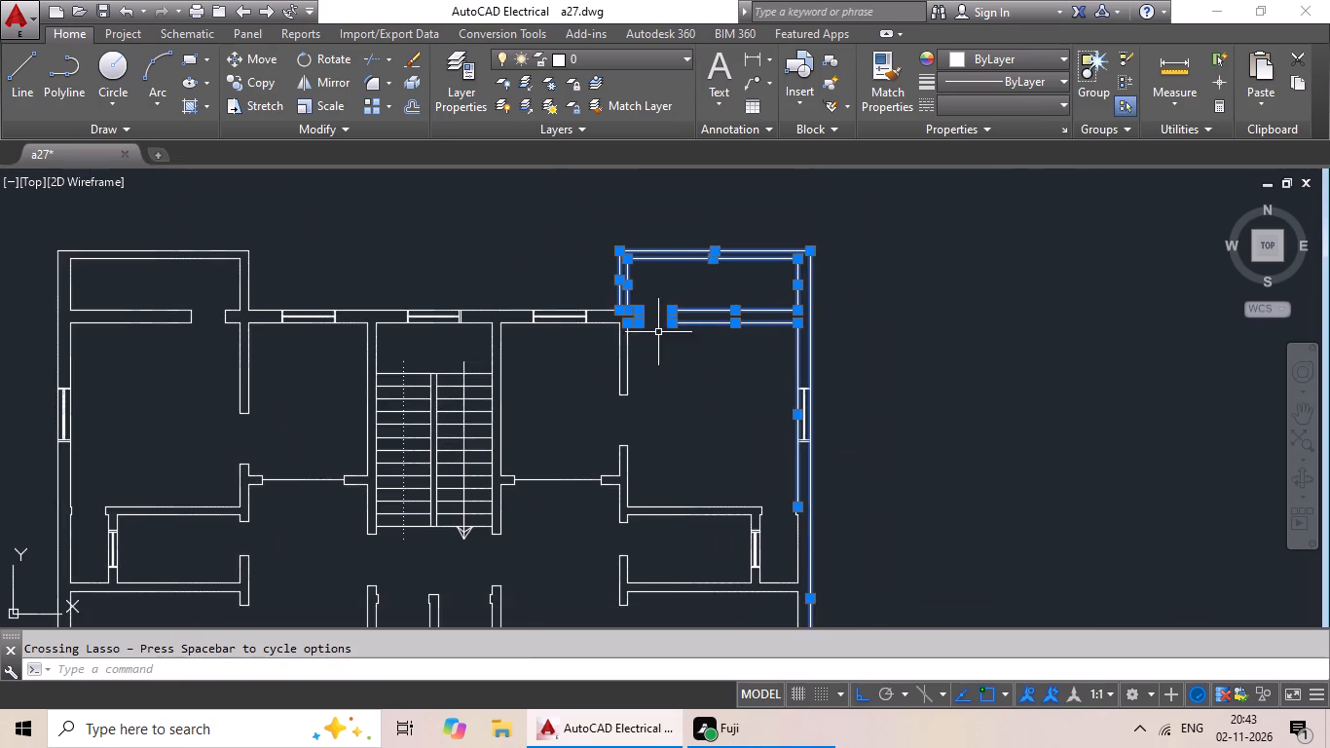
{"action": "scroll", "coordinate": [658, 332], "scroll_direction": "up", "scroll_amount": 3}
{"action": "left_click_drag", "start_coordinate": [653, 351], "coordinate": [390, 547]}
{"action": "middle_click_drag", "start_coordinate": [422, 501], "coordinate": [591, 542]}
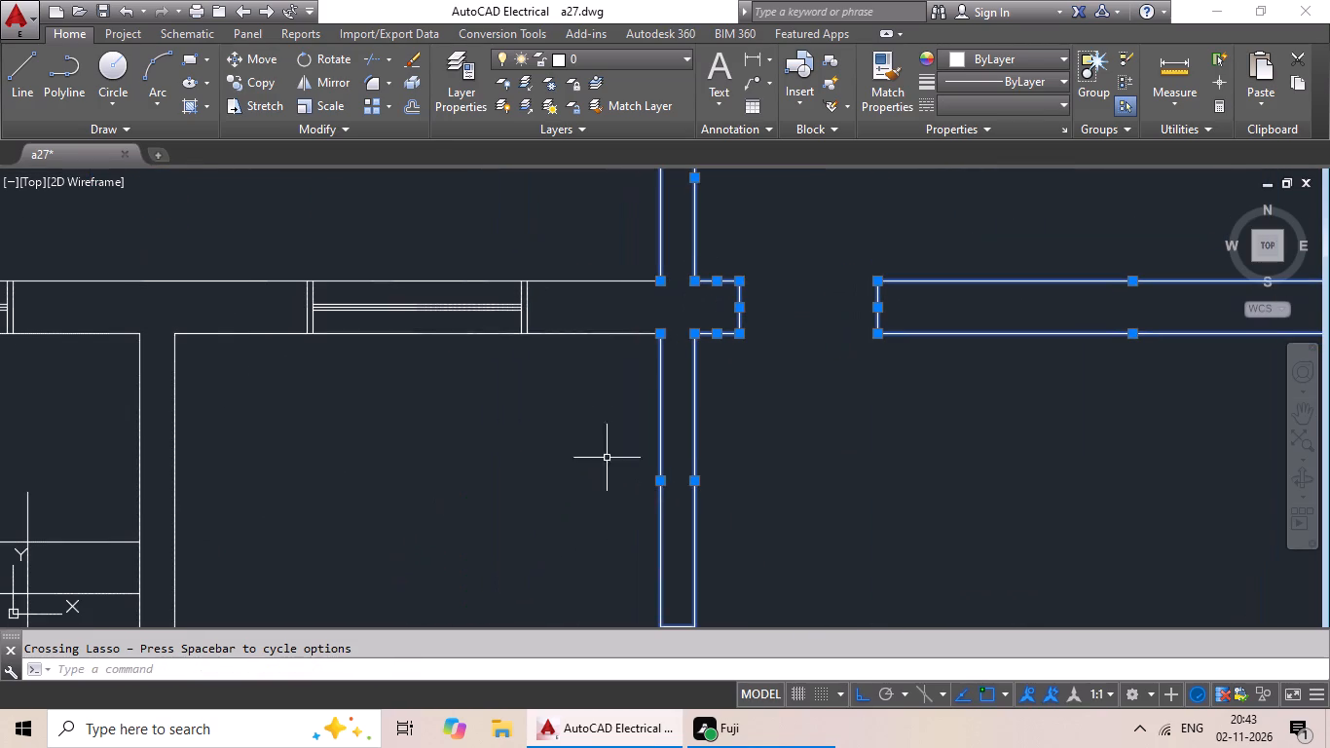
{"action": "left_click_drag", "start_coordinate": [630, 239], "coordinate": [543, 421]}
{"action": "middle_click_drag", "start_coordinate": [548, 469], "coordinate": [937, 370]}
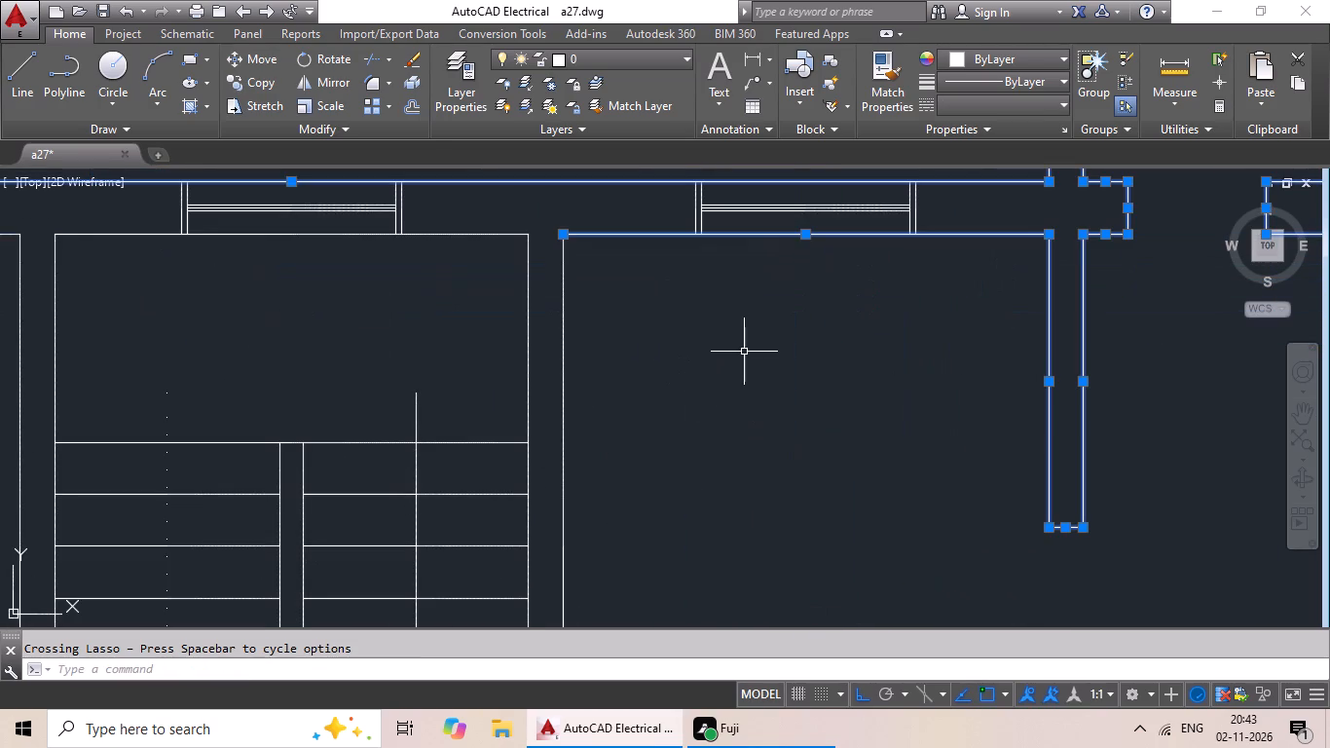
Add the whole staircase, its side walls, wall stubs and direction arrow to the selection.
{"action": "scroll", "coordinate": [749, 352], "scroll_direction": "down", "scroll_amount": 4}
{"action": "scroll", "coordinate": [754, 401], "scroll_direction": "up", "scroll_amount": 2}
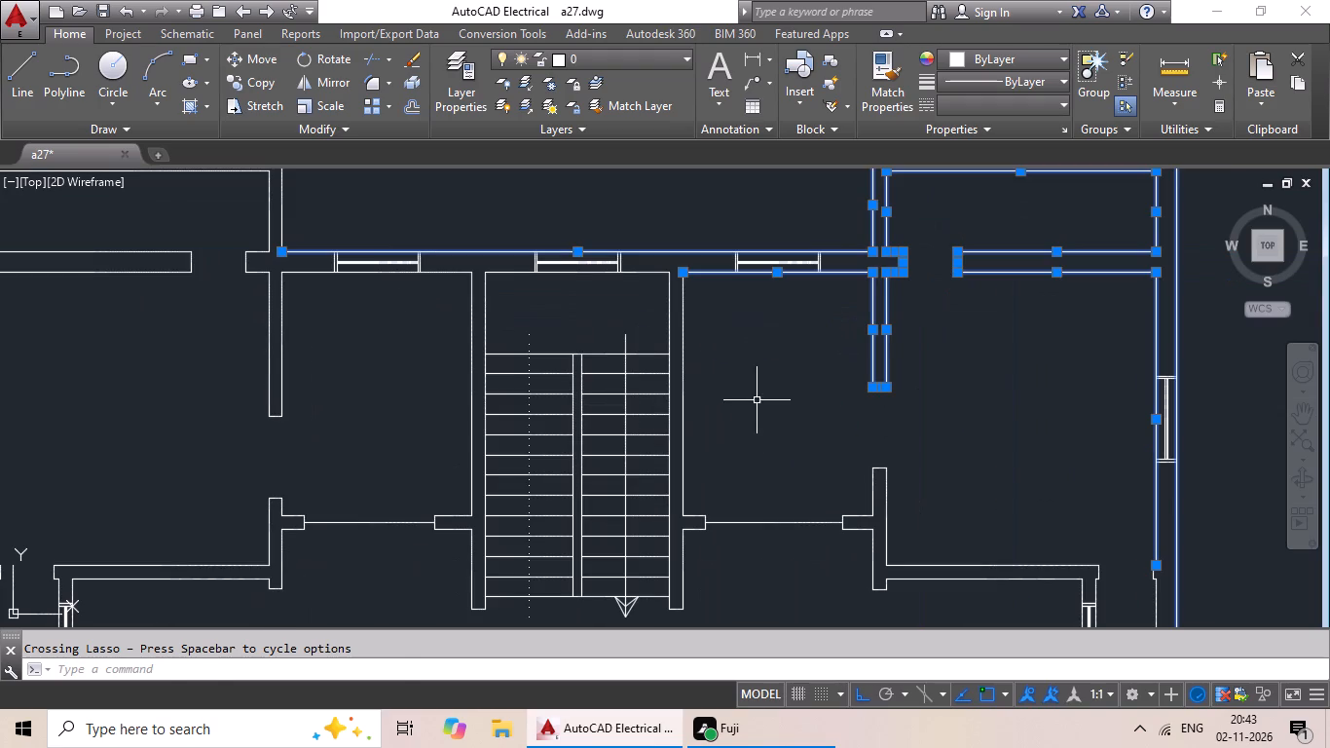
{"action": "left_click_drag", "start_coordinate": [762, 397], "coordinate": [386, 440]}
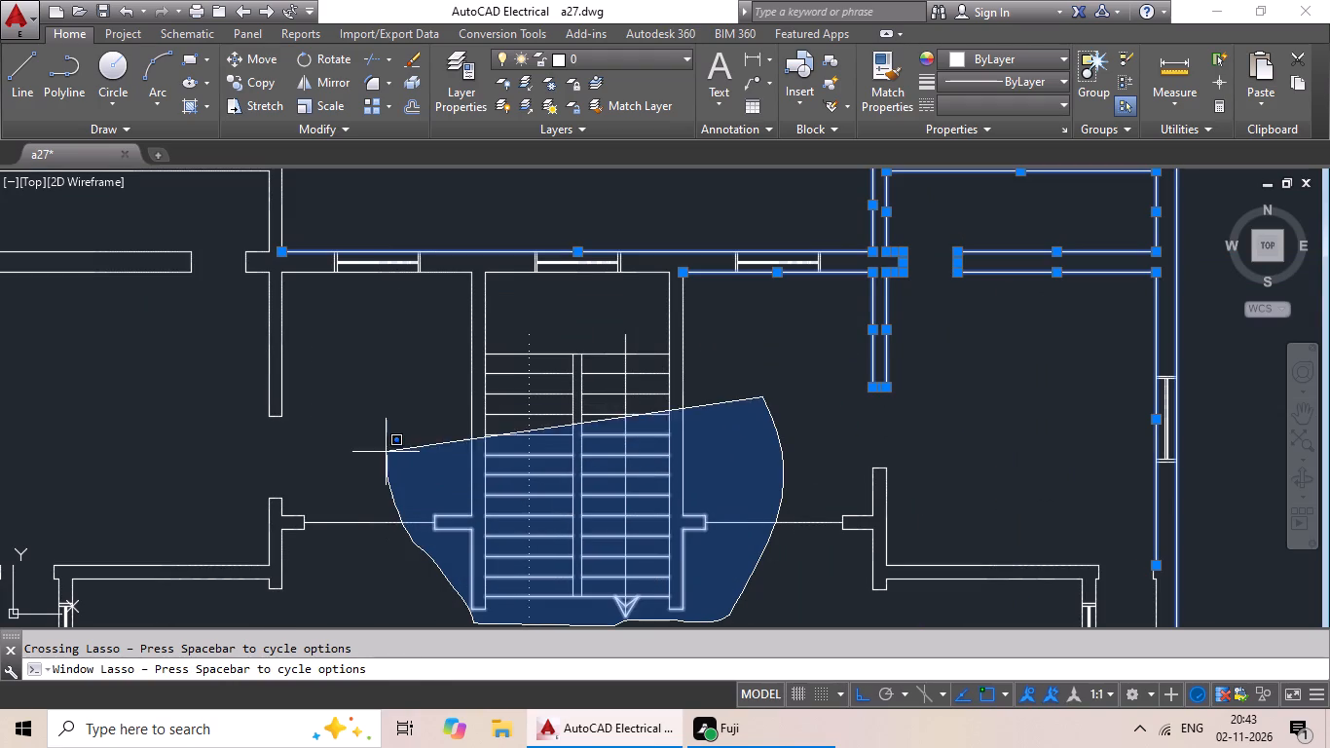
{"action": "left_click_drag", "start_coordinate": [386, 440], "coordinate": [411, 316]}
{"action": "middle_click_drag", "start_coordinate": [454, 386], "coordinate": [480, 365]}
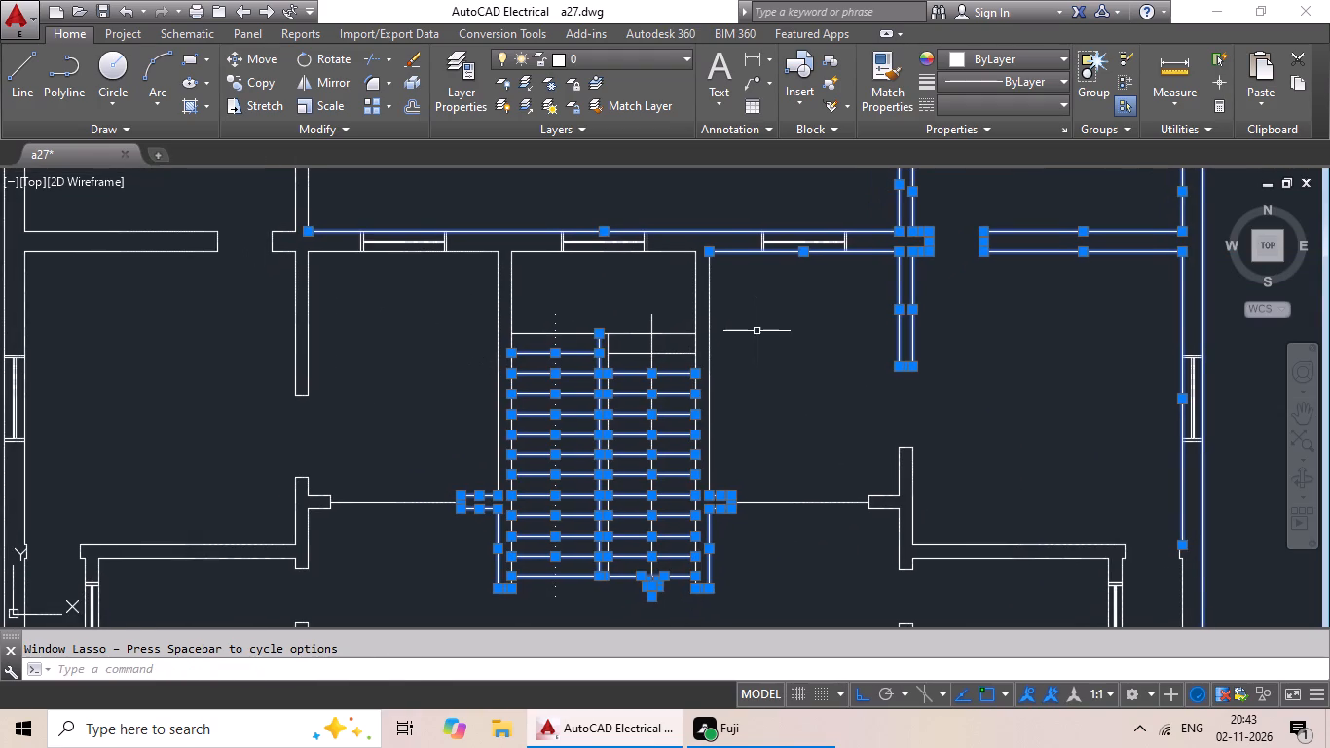
{"action": "scroll", "coordinate": [757, 330], "scroll_direction": "up", "scroll_amount": 2}
{"action": "left_click_drag", "start_coordinate": [768, 307], "coordinate": [58, 329]}
{"action": "scroll", "coordinate": [288, 363], "scroll_direction": "down", "scroll_amount": 2}
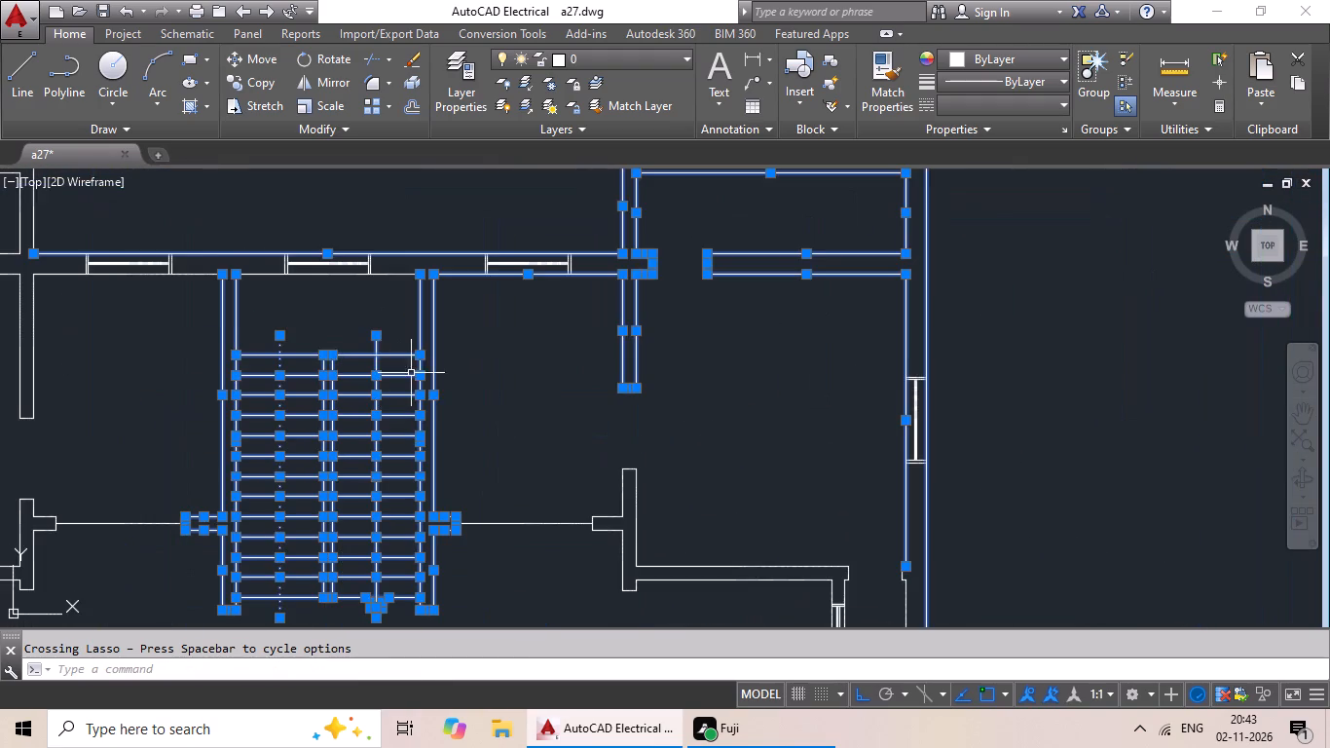
Add the left half's centre-lined opening beside the stair and the adjoining small-room walls and jambs to the selection.
{"action": "middle_click_drag", "start_coordinate": [443, 365], "coordinate": [480, 294]}
{"action": "scroll", "coordinate": [383, 280], "scroll_direction": "up", "scroll_amount": 5}
{"action": "scroll", "coordinate": [442, 239], "scroll_direction": "down", "scroll_amount": 3}
{"action": "middle_click_drag", "start_coordinate": [440, 241], "coordinate": [562, 237]}
{"action": "scroll", "coordinate": [558, 246], "scroll_direction": "down", "scroll_amount": 3}
{"action": "middle_click_drag", "start_coordinate": [721, 304], "coordinate": [720, 260]}
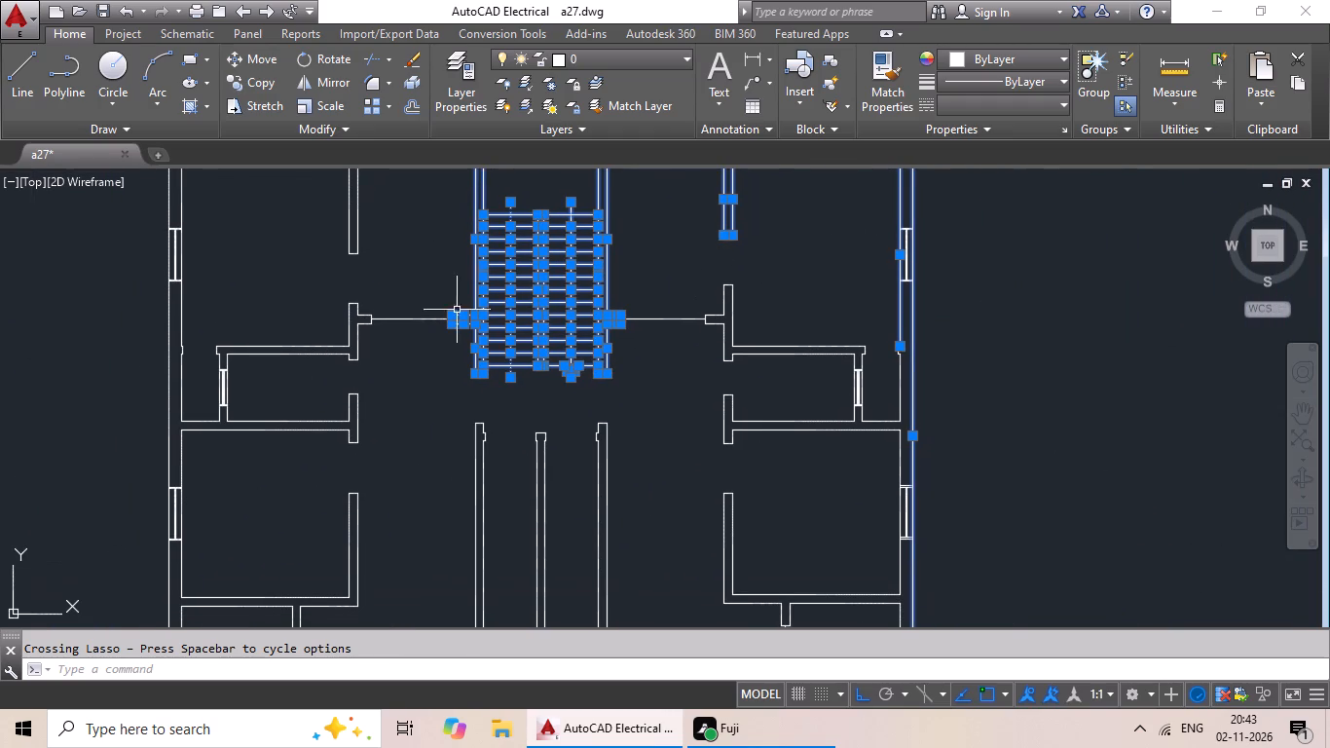
{"action": "scroll", "coordinate": [431, 302], "scroll_direction": "up", "scroll_amount": 2}
{"action": "left_click_drag", "start_coordinate": [512, 272], "coordinate": [506, 293]}
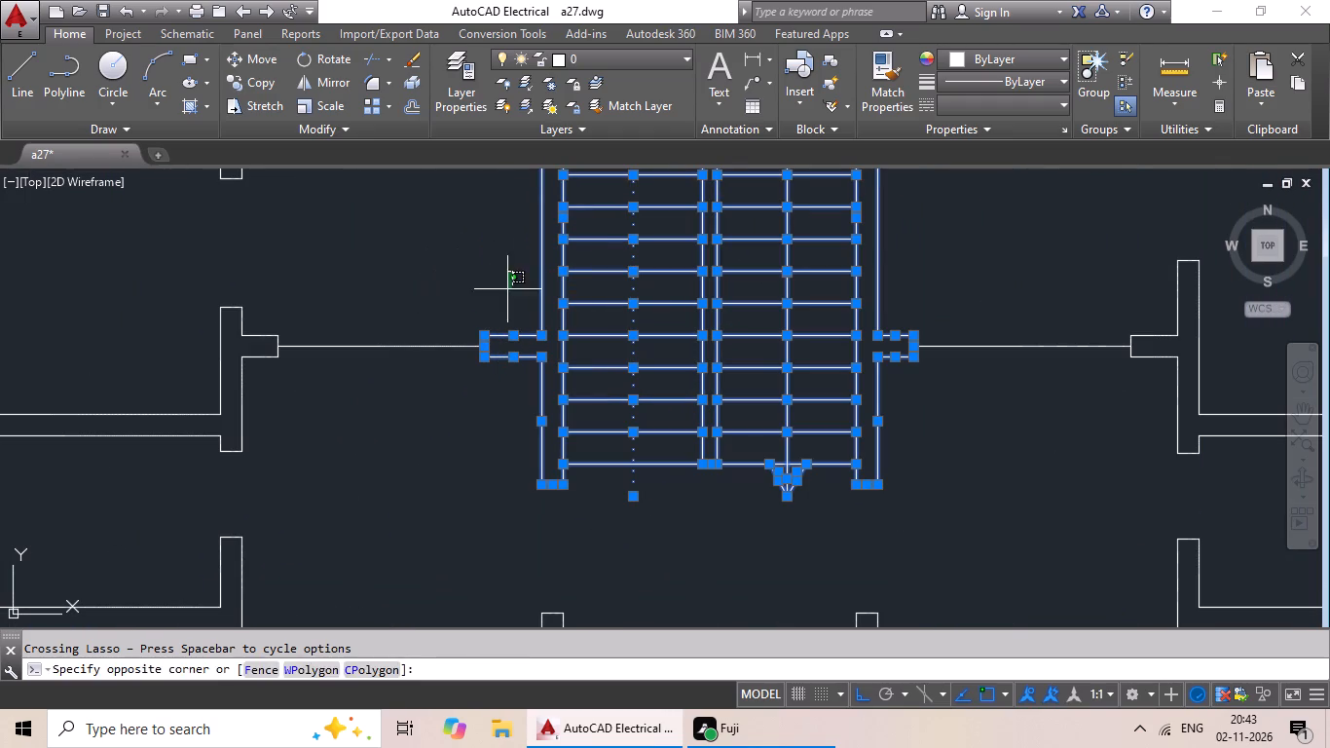
{"action": "left_click_drag", "start_coordinate": [506, 293], "coordinate": [126, 321]}
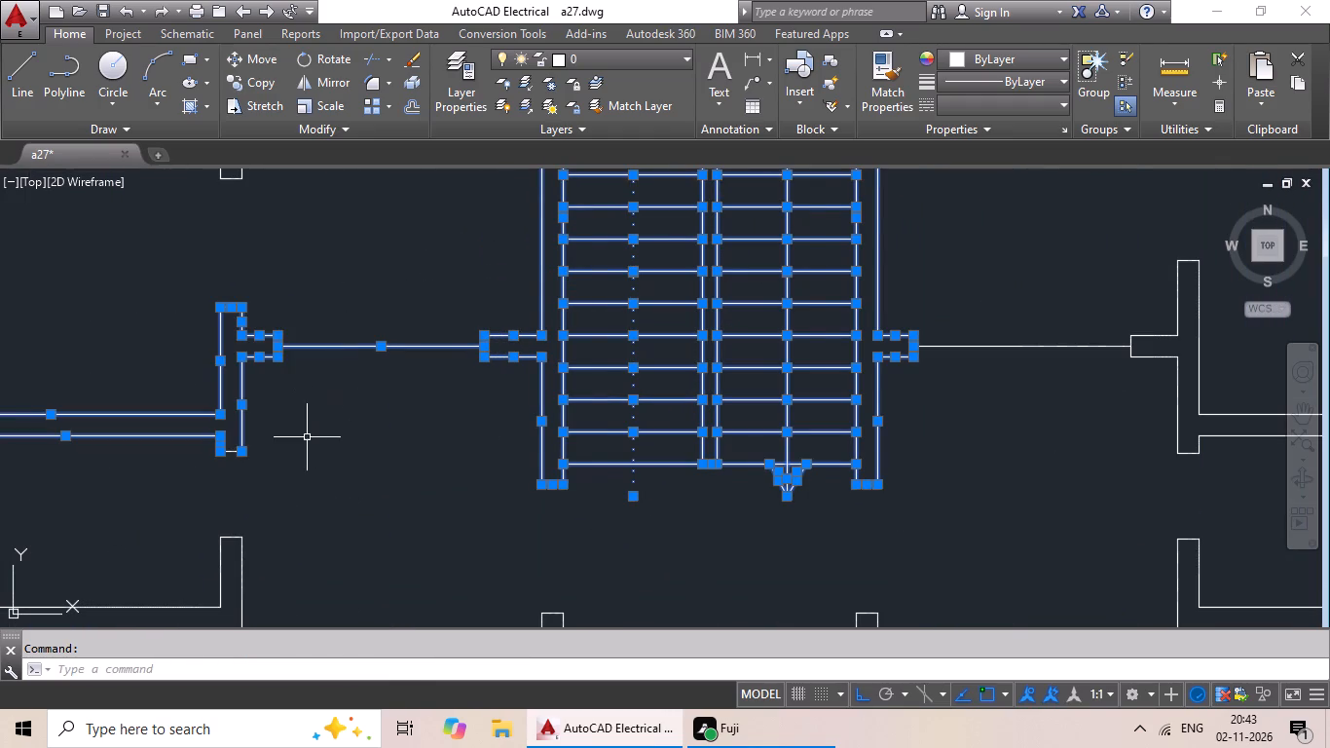
{"action": "middle_click_drag", "start_coordinate": [306, 438], "coordinate": [321, 188]}
{"action": "left_click_drag", "start_coordinate": [352, 225], "coordinate": [170, 225]}
{"action": "middle_click_drag", "start_coordinate": [242, 260], "coordinate": [590, 191]}
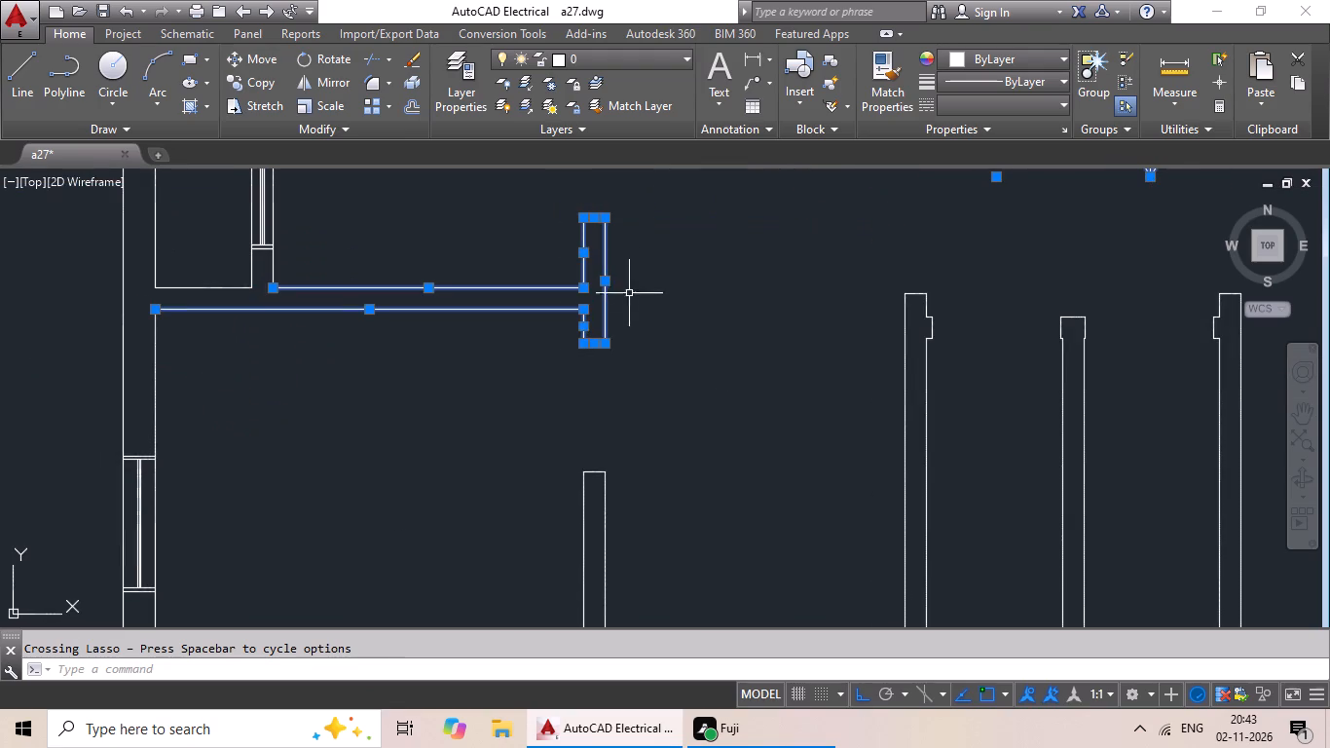
Add the left half's larger room inner and lower walls and the wall stub beneath them to the selection.
{"action": "middle_click_drag", "start_coordinate": [735, 413], "coordinate": [557, 115]}
{"action": "left_click_drag", "start_coordinate": [554, 160], "coordinate": [537, 183]}
{"action": "middle_click_drag", "start_coordinate": [517, 241], "coordinate": [517, 243]}
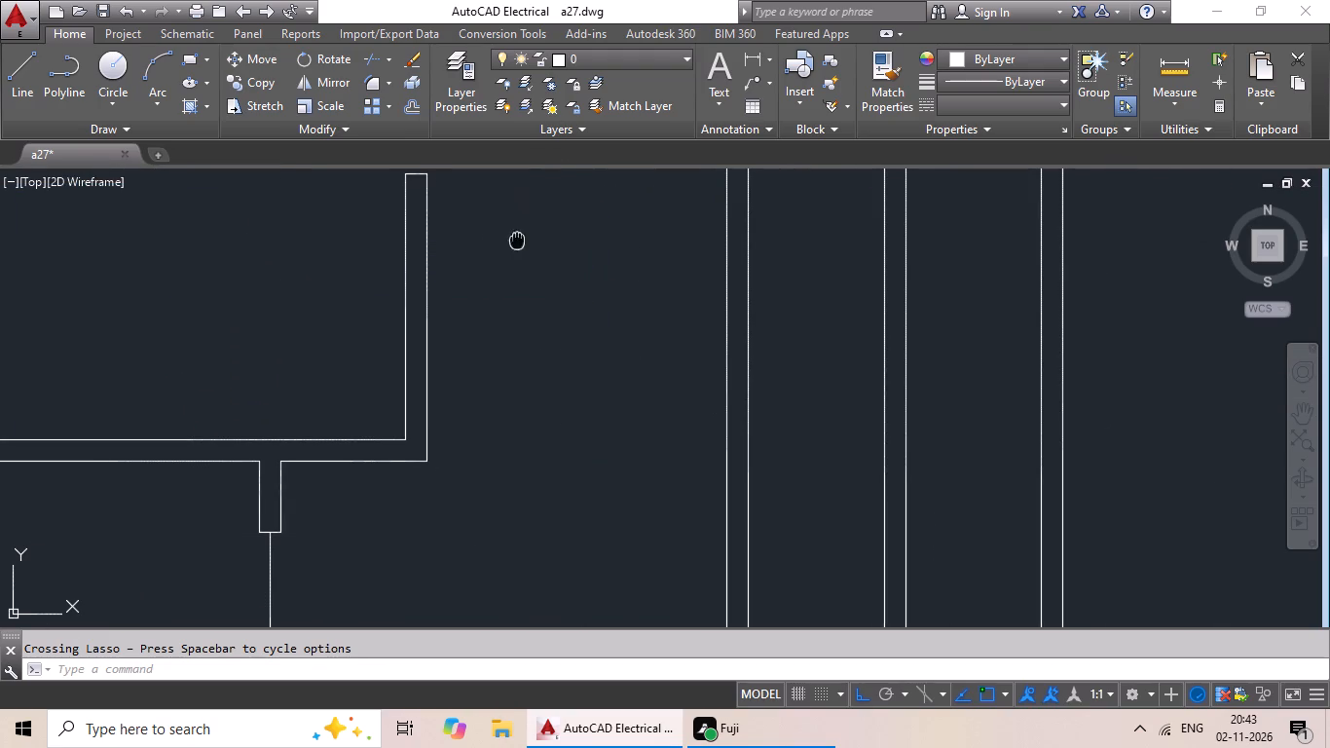
{"action": "middle_click_drag", "start_coordinate": [517, 243], "coordinate": [501, 325]}
{"action": "left_click_drag", "start_coordinate": [566, 240], "coordinate": [478, 459]}
{"action": "left_click_drag", "start_coordinate": [499, 226], "coordinate": [271, 429]}
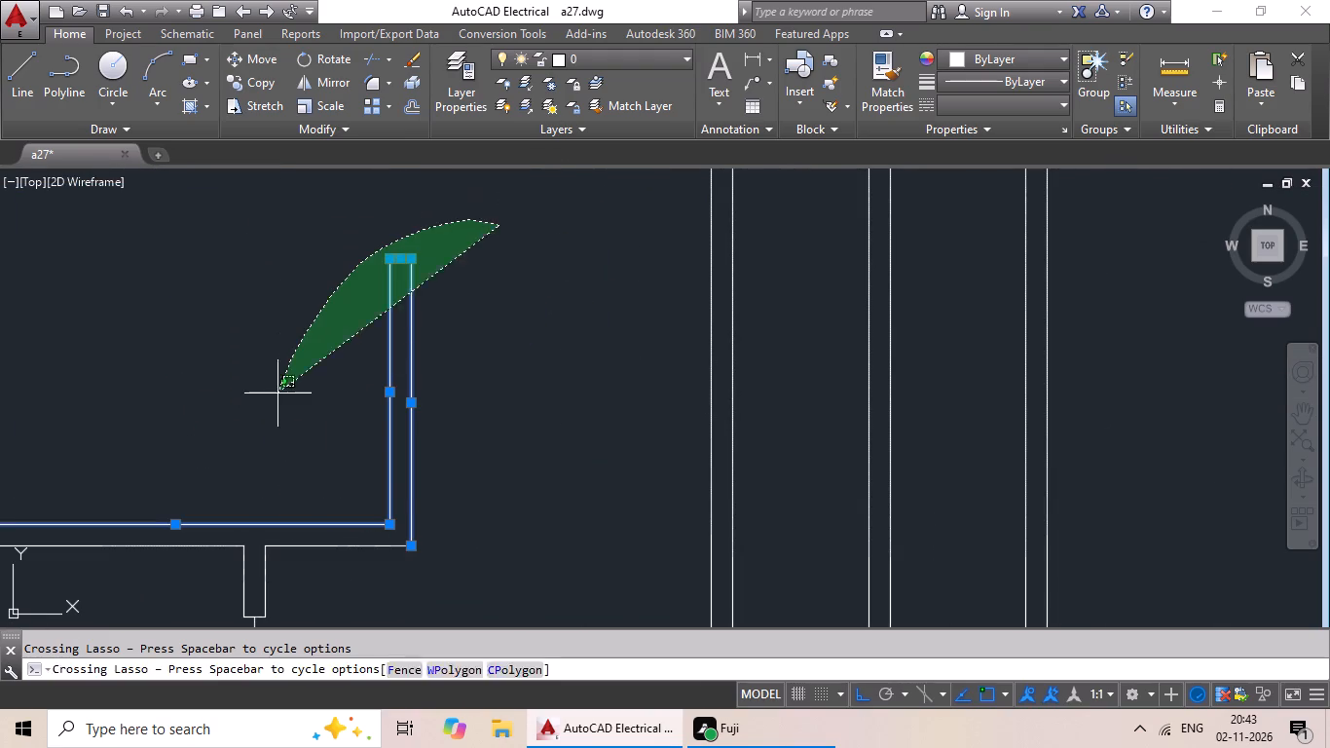
{"action": "left_click_drag", "start_coordinate": [271, 429], "coordinate": [440, 455]}
{"action": "scroll", "coordinate": [504, 444], "scroll_direction": "down", "scroll_amount": 2}
{"action": "middle_click_drag", "start_coordinate": [391, 395], "coordinate": [440, 311]}
{"action": "left_click_drag", "start_coordinate": [550, 425], "coordinate": [531, 454]}
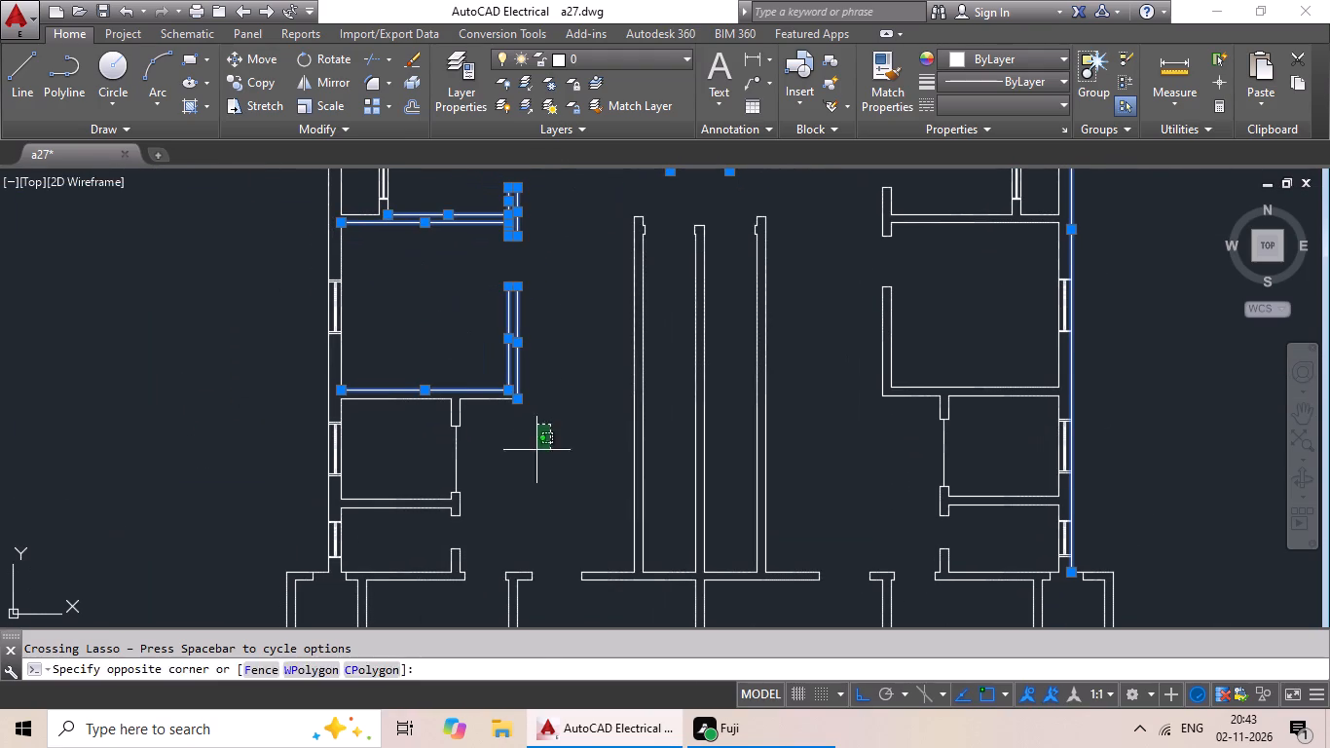
{"action": "left_click_drag", "start_coordinate": [531, 454], "coordinate": [363, 332]}
Add the walls around the left half's small-room internal window, its side space and the adjacent outer wall to the selection.
{"action": "middle_click_drag", "start_coordinate": [412, 353], "coordinate": [359, 543]}
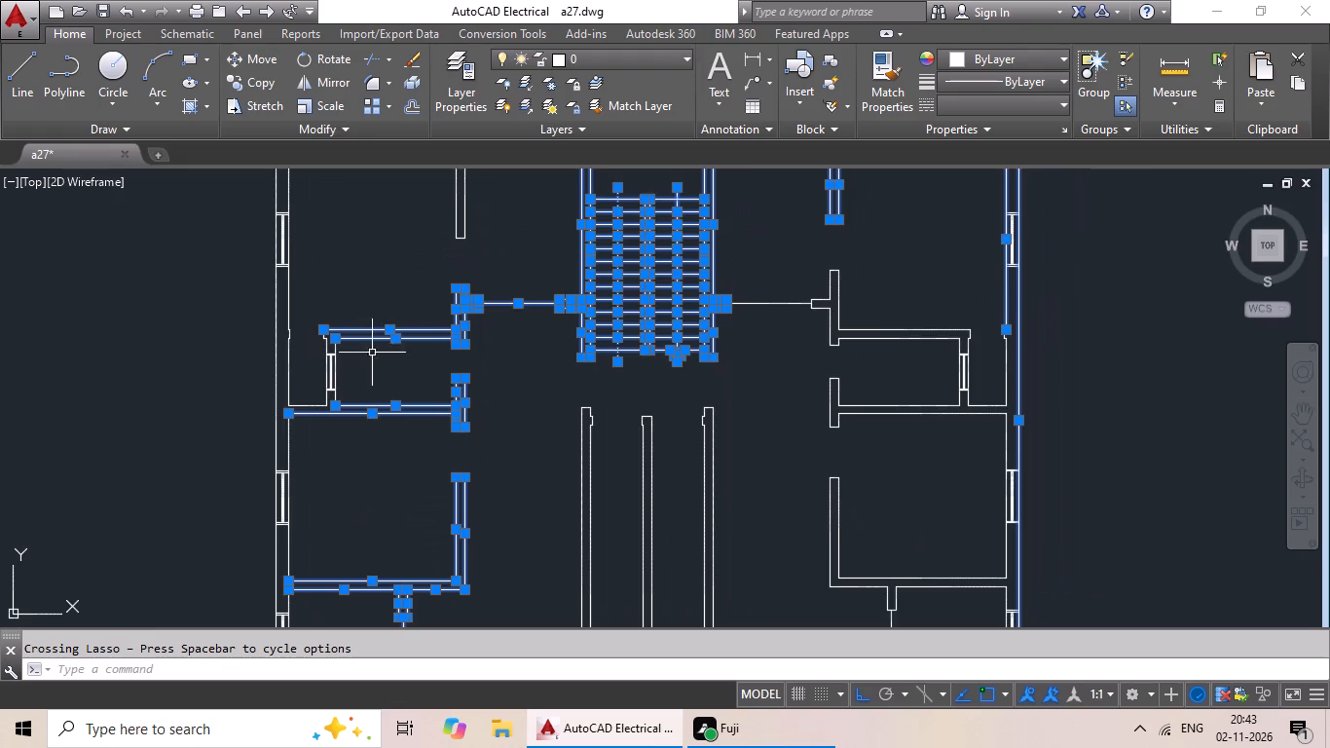
{"action": "scroll", "coordinate": [372, 371], "scroll_direction": "up", "scroll_amount": 4}
{"action": "middle_click_drag", "start_coordinate": [372, 369], "coordinate": [615, 447]}
{"action": "middle_click_drag", "start_coordinate": [561, 386], "coordinate": [858, 565]}
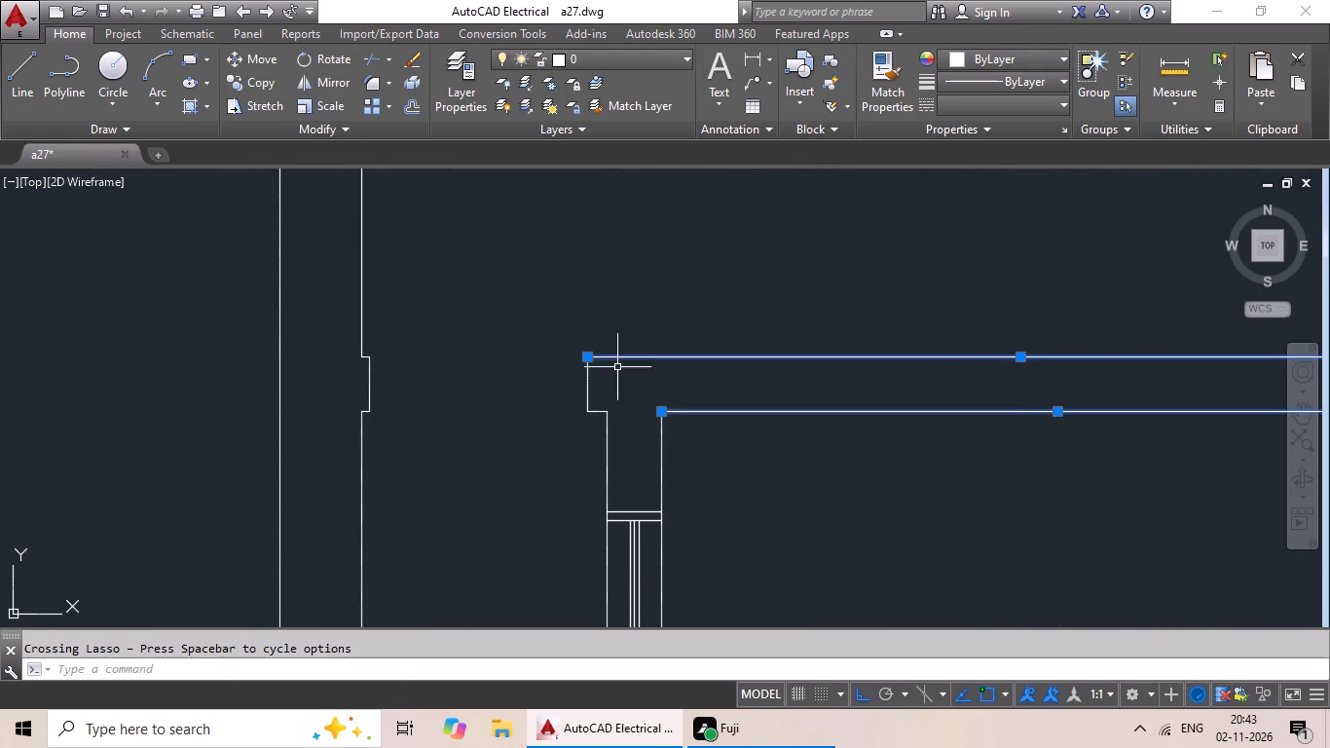
{"action": "left_click_drag", "start_coordinate": [624, 282], "coordinate": [745, 434]}
{"action": "middle_click_drag", "start_coordinate": [805, 506], "coordinate": [720, 230]}
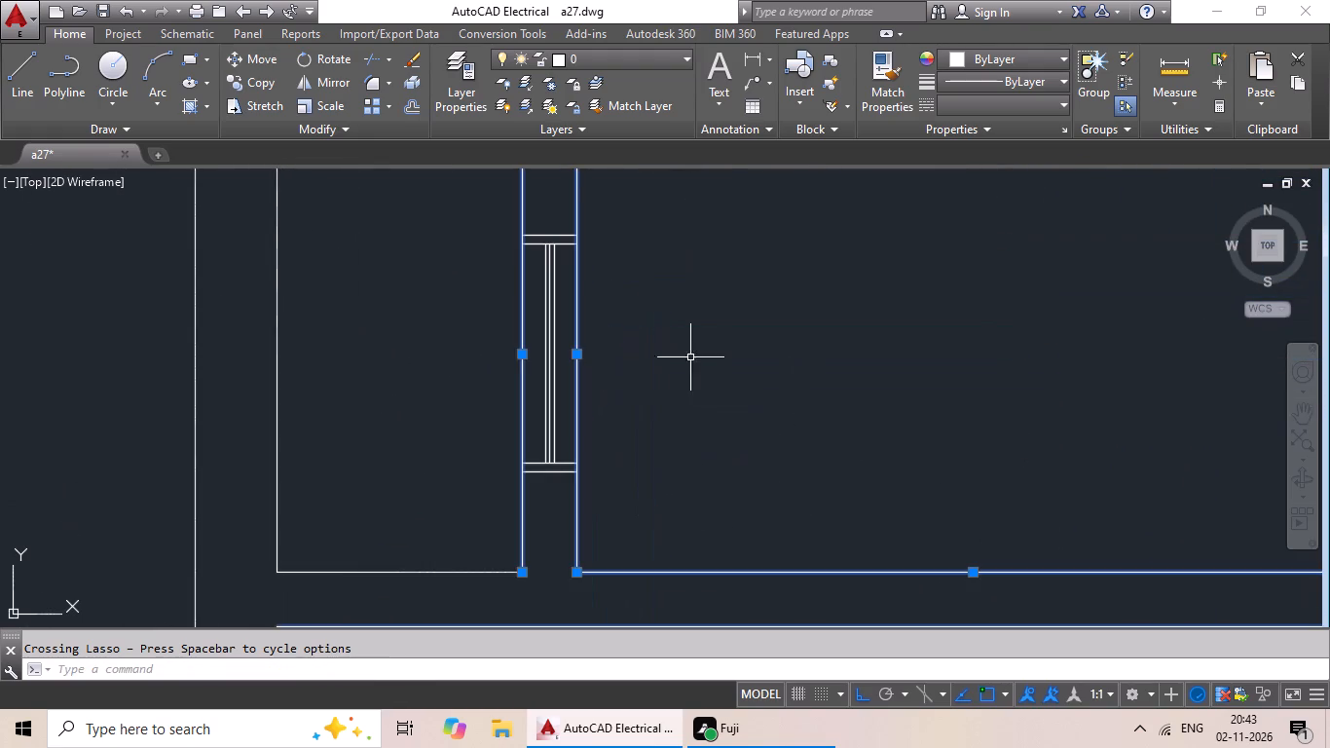
{"action": "scroll", "coordinate": [690, 386], "scroll_direction": "down", "scroll_amount": 1}
{"action": "left_click_drag", "start_coordinate": [725, 460], "coordinate": [421, 455]}
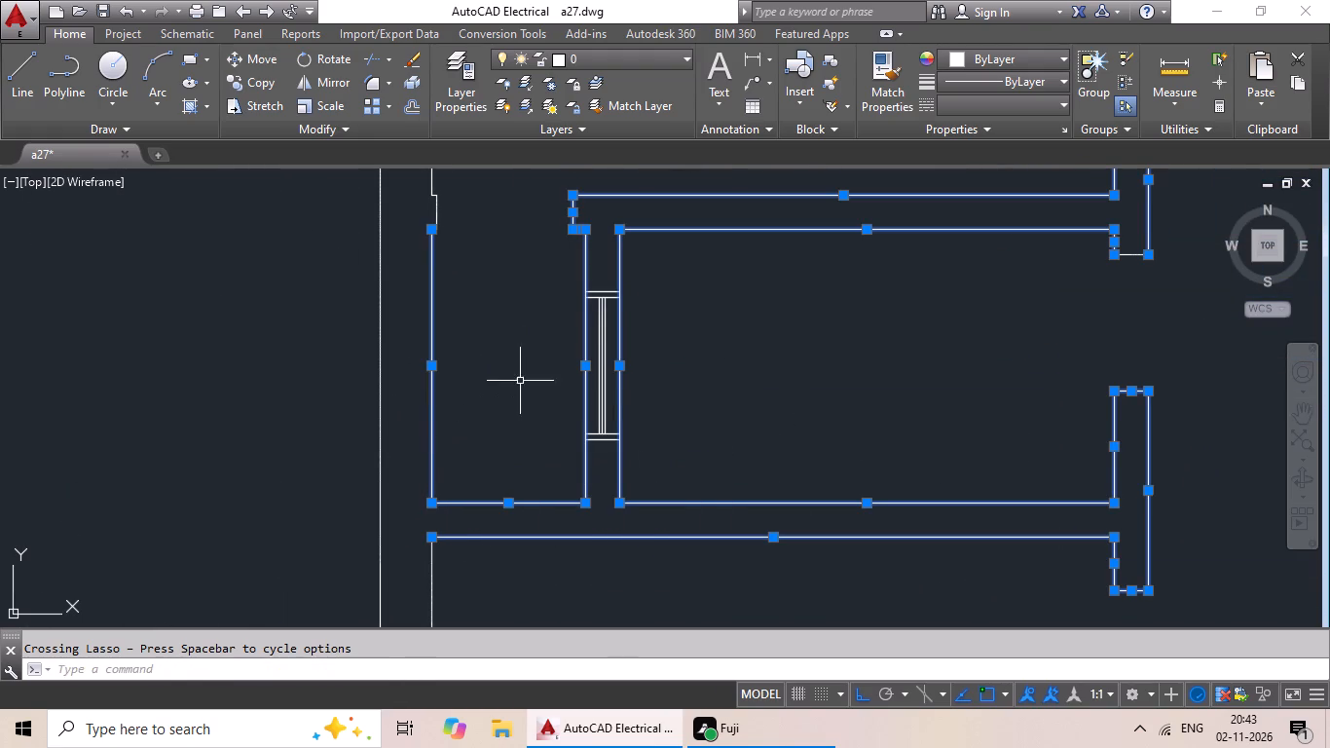
{"action": "left_click_drag", "start_coordinate": [520, 358], "coordinate": [316, 398]}
Add the left outer wall's door jamb lines and the inner wall line above them to the selection.
{"action": "scroll", "coordinate": [441, 377], "scroll_direction": "down", "scroll_amount": 1}
{"action": "middle_click_drag", "start_coordinate": [441, 377], "coordinate": [407, 546]}
{"action": "scroll", "coordinate": [449, 430], "scroll_direction": "up", "scroll_amount": 4}
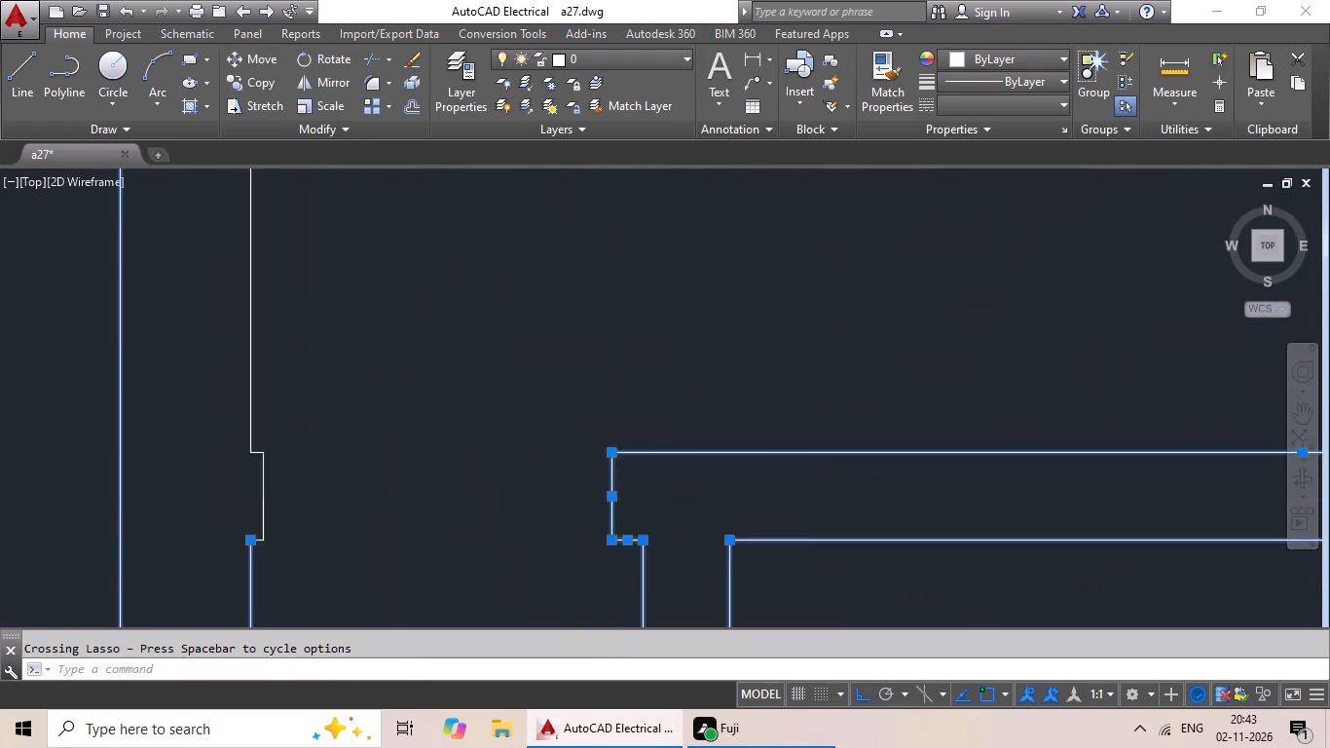
{"action": "middle_click_drag", "start_coordinate": [450, 421], "coordinate": [606, 274]}
{"action": "left_click_drag", "start_coordinate": [625, 274], "coordinate": [120, 290]}
{"action": "middle_click_drag", "start_coordinate": [306, 302], "coordinate": [427, 467]}
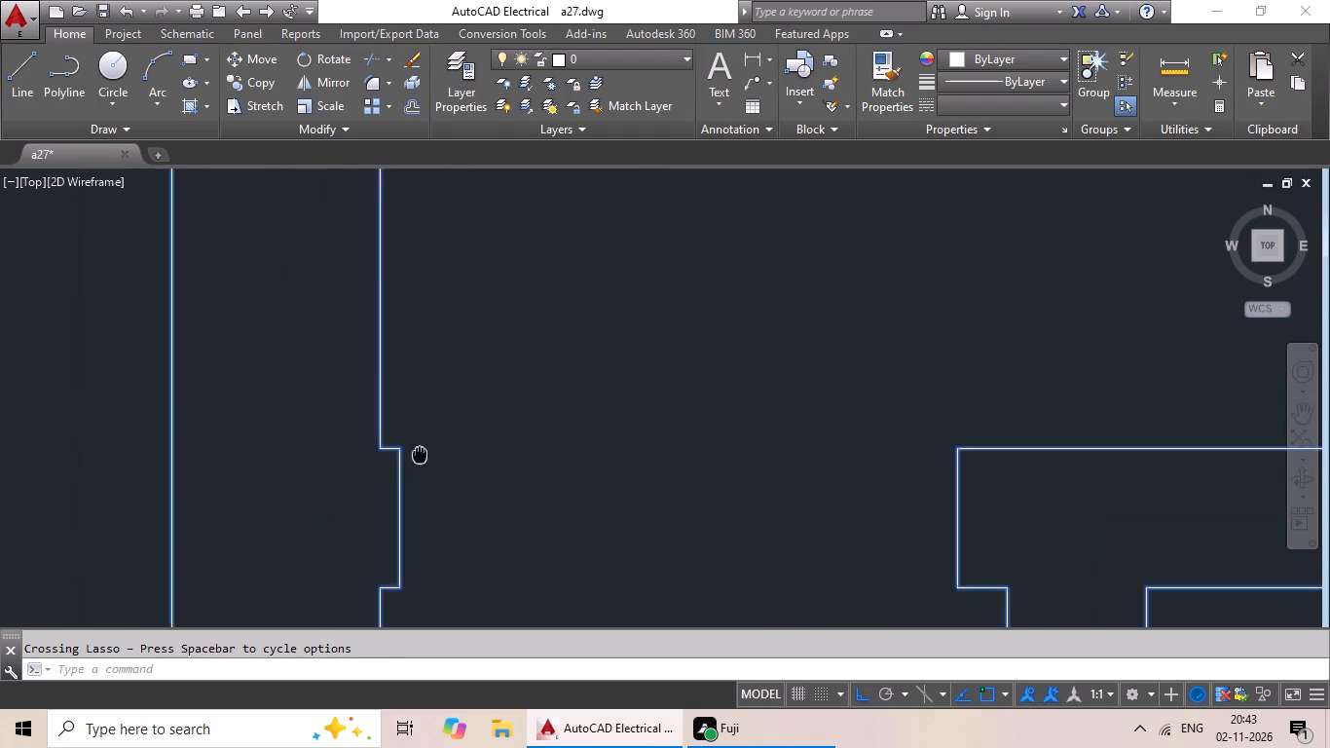
{"action": "middle_click_drag", "start_coordinate": [427, 467], "coordinate": [467, 539]}
Add the left half's upper projecting room walls and its lower wall up to the door jamb to the selection.
{"action": "scroll", "coordinate": [534, 399], "scroll_direction": "down", "scroll_amount": 3}
{"action": "middle_click_drag", "start_coordinate": [574, 375], "coordinate": [499, 585]}
{"action": "middle_click_drag", "start_coordinate": [528, 376], "coordinate": [525, 648]}
{"action": "scroll", "coordinate": [575, 455], "scroll_direction": "down", "scroll_amount": 1}
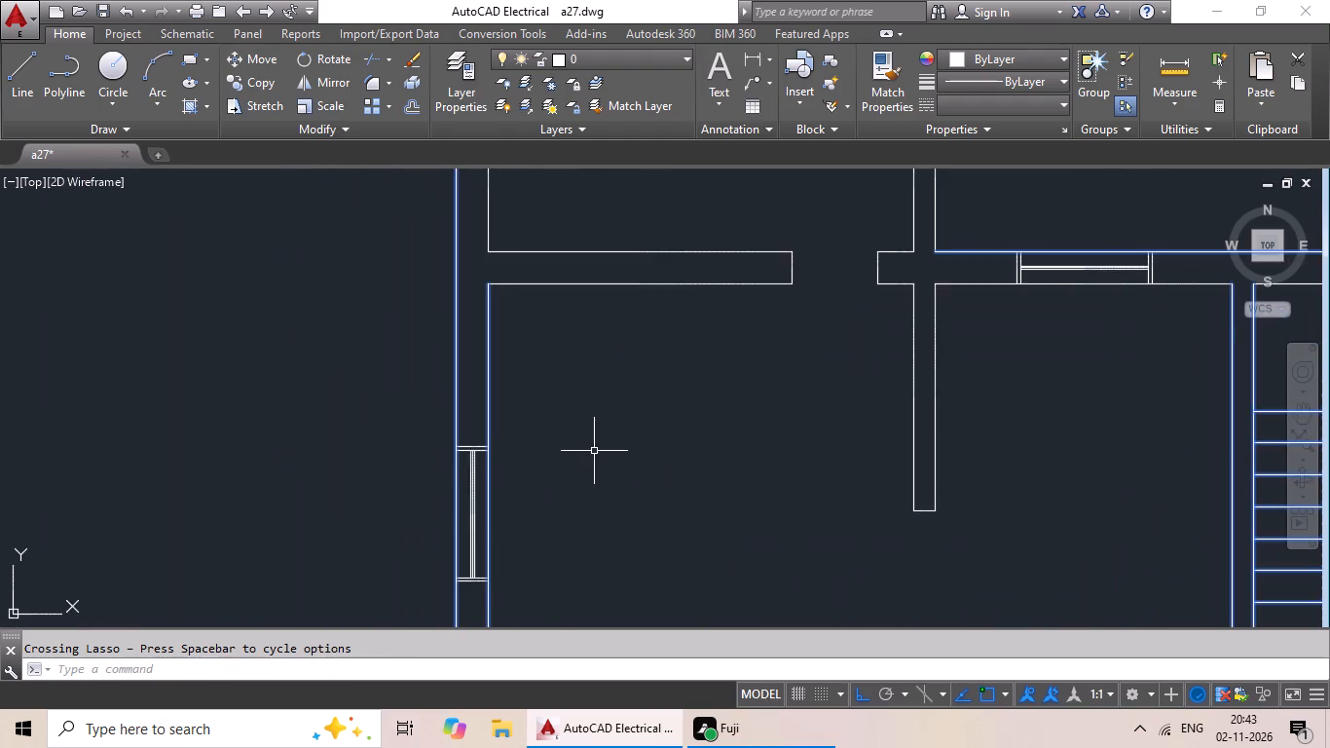
{"action": "middle_click_drag", "start_coordinate": [591, 463], "coordinate": [380, 566]}
{"action": "left_click_drag", "start_coordinate": [655, 309], "coordinate": [81, 254]}
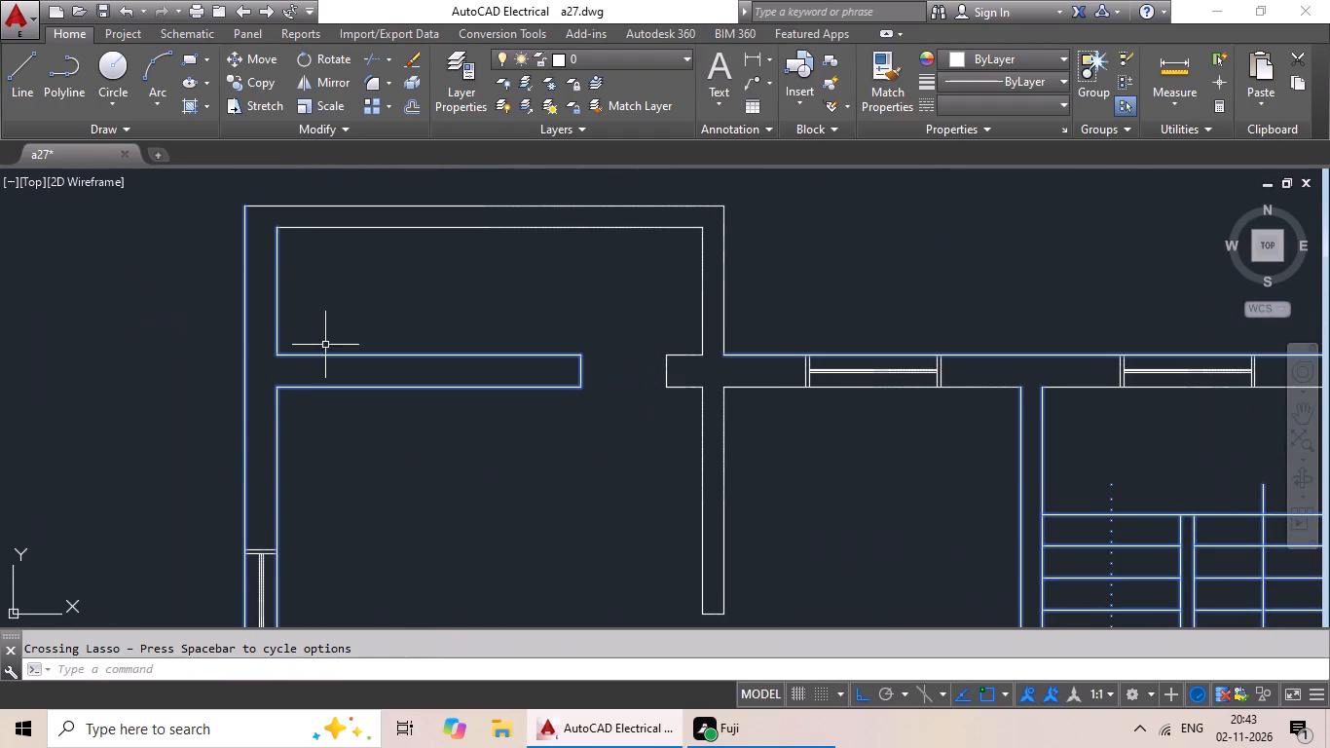
{"action": "middle_click_drag", "start_coordinate": [326, 345], "coordinate": [203, 484]}
{"action": "left_click_drag", "start_coordinate": [672, 298], "coordinate": [132, 306]}
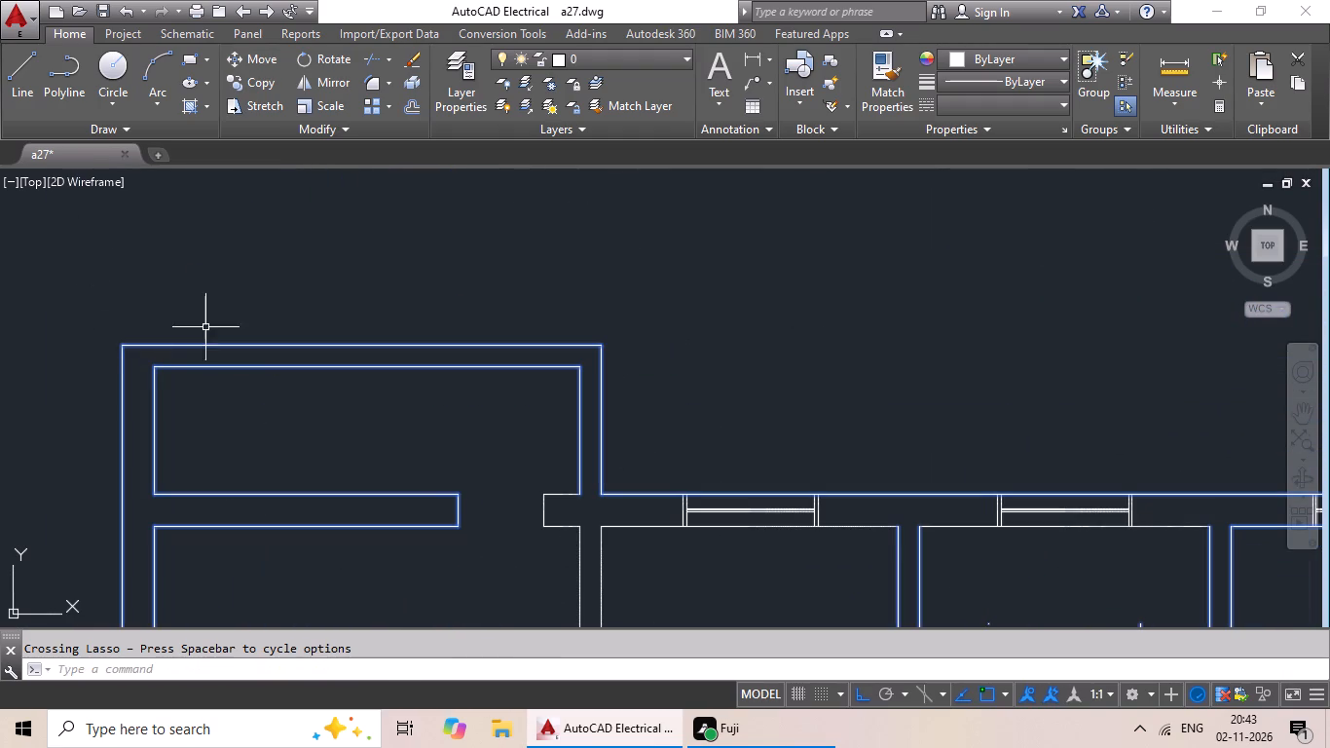
Add the left half's wall lines below the projecting room, including the door-side wall stub, to the selection.
{"action": "scroll", "coordinate": [242, 454], "scroll_direction": "down", "scroll_amount": 1}
{"action": "middle_click_drag", "start_coordinate": [304, 479], "coordinate": [308, 430]}
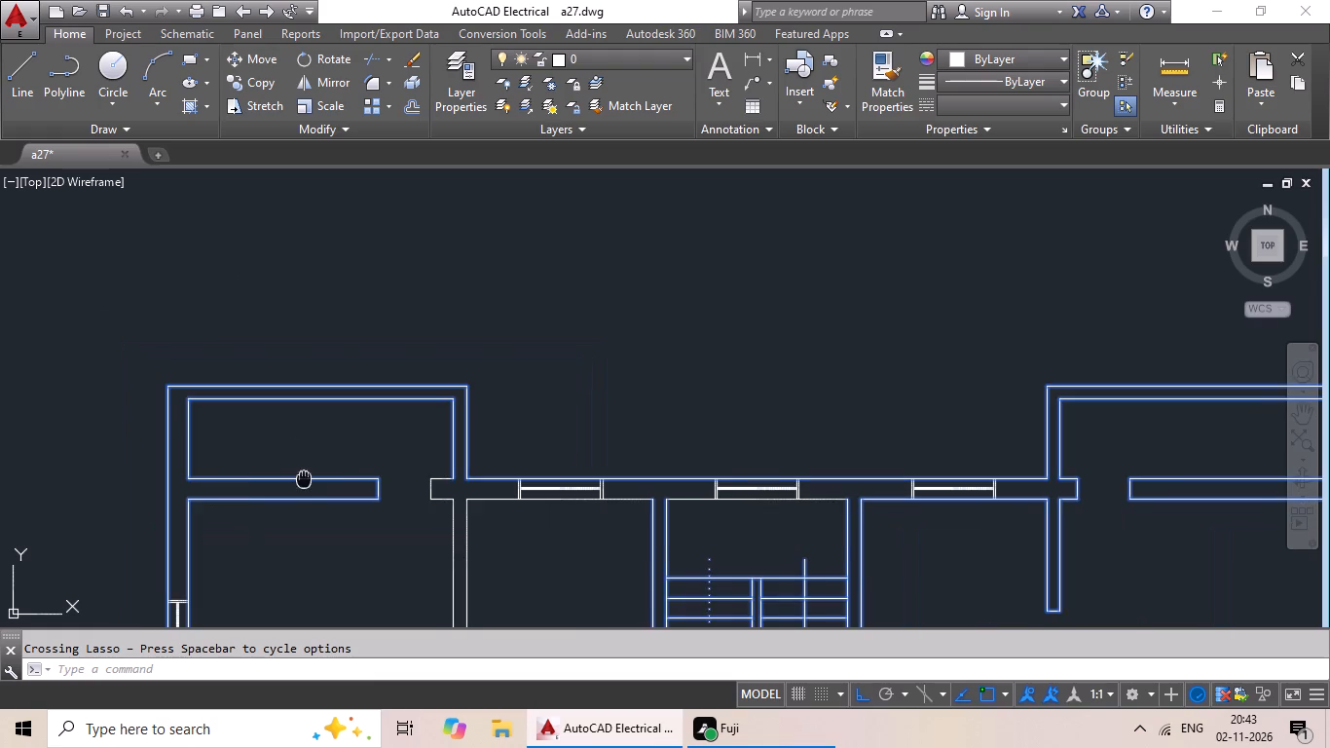
{"action": "middle_click_drag", "start_coordinate": [308, 430], "coordinate": [293, 251]}
{"action": "left_click_drag", "start_coordinate": [573, 357], "coordinate": [317, 303]}
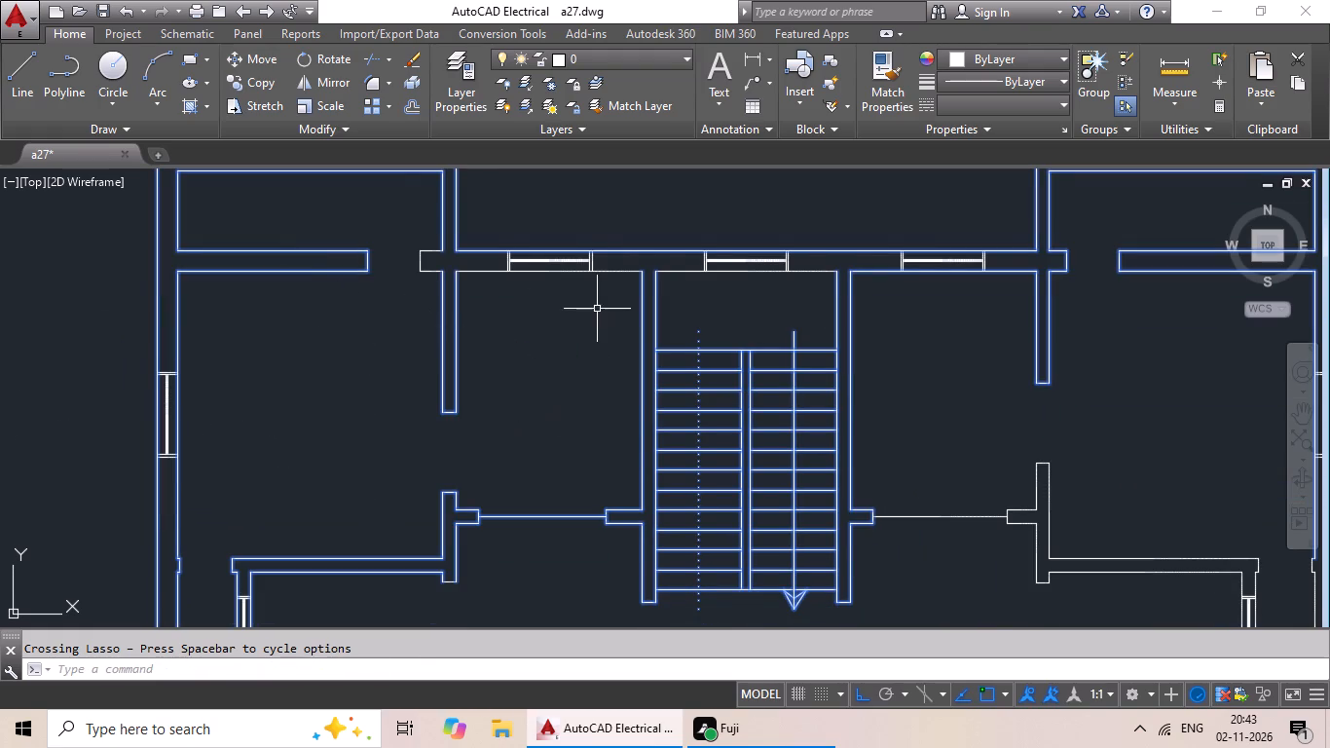
{"action": "middle_click_drag", "start_coordinate": [592, 317], "coordinate": [538, 438]}
{"action": "scroll", "coordinate": [370, 381], "scroll_direction": "up", "scroll_amount": 2}
{"action": "left_click_drag", "start_coordinate": [388, 289], "coordinate": [438, 430]}
Add the upper wall's inner lines in the room left of the staircase and above the staircase to the selection.
{"action": "middle_click_drag", "start_coordinate": [565, 496], "coordinate": [271, 489]}
{"action": "scroll", "coordinate": [273, 489], "scroll_direction": "up", "scroll_amount": 1}
{"action": "left_click_drag", "start_coordinate": [928, 197], "coordinate": [905, 234]}
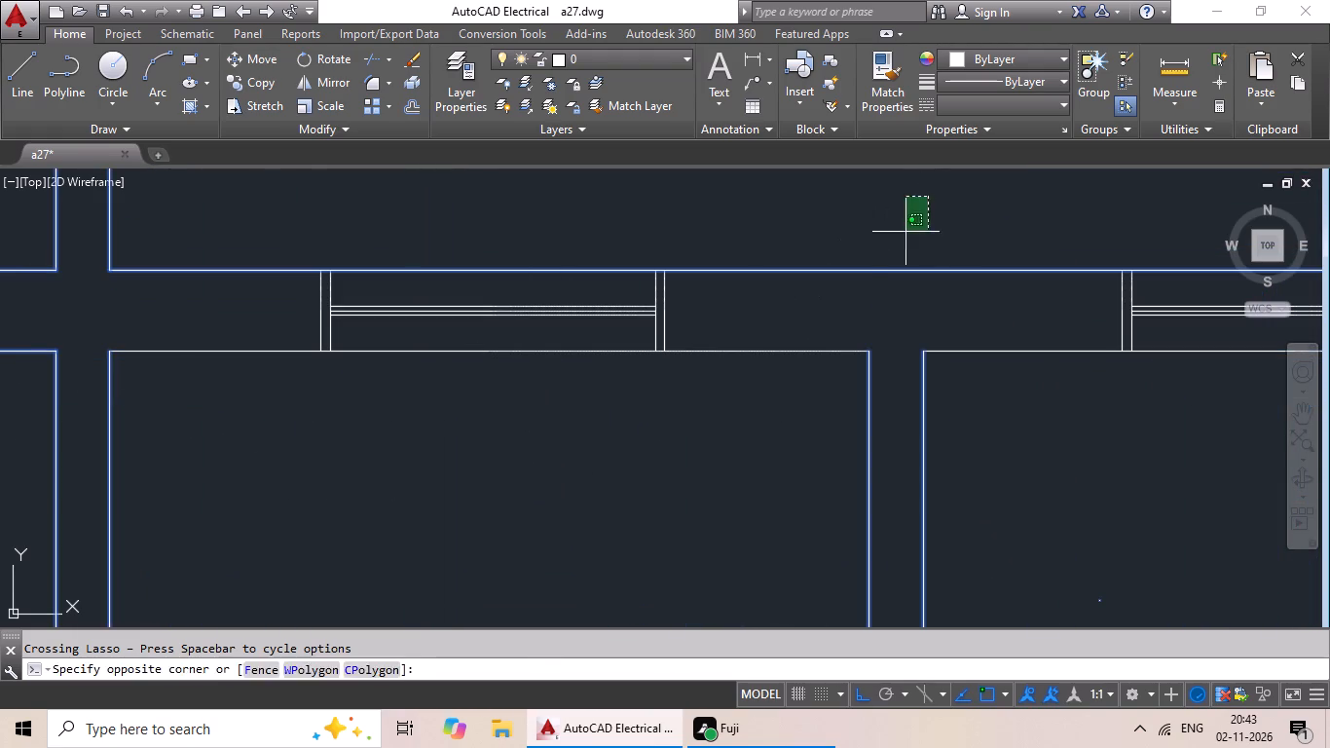
{"action": "left_click_drag", "start_coordinate": [905, 234], "coordinate": [688, 426]}
{"action": "scroll", "coordinate": [709, 437], "scroll_direction": "down", "scroll_amount": 1}
{"action": "middle_click_drag", "start_coordinate": [708, 451], "coordinate": [306, 364]}
{"action": "middle_click_drag", "start_coordinate": [832, 339], "coordinate": [653, 438]}
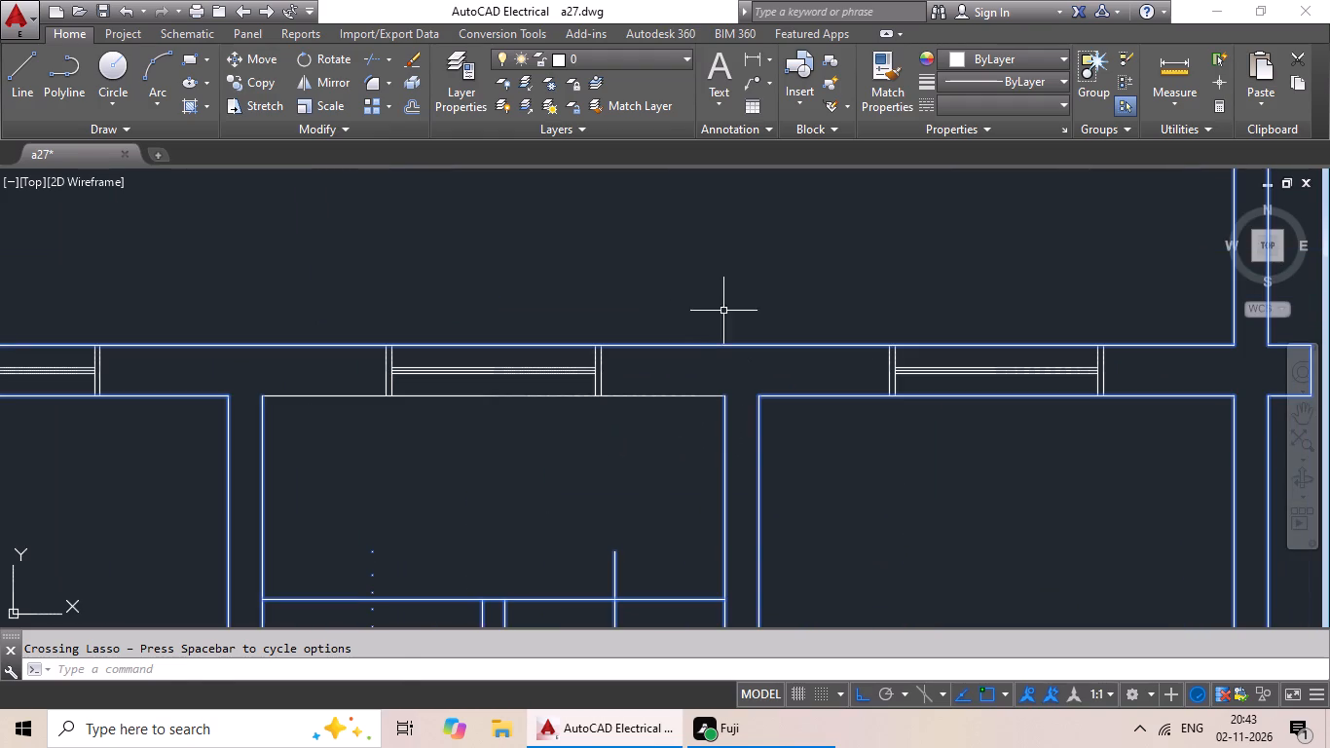
{"action": "left_click_drag", "start_coordinate": [732, 290], "coordinate": [630, 452]}
Add the right half's T-shaped wall, its adjoining opening line and the small room's upper wall lines to the selection.
{"action": "middle_click_drag", "start_coordinate": [628, 455], "coordinate": [543, 146]}
{"action": "scroll", "coordinate": [720, 369], "scroll_direction": "down", "scroll_amount": 2}
{"action": "middle_click_drag", "start_coordinate": [758, 402], "coordinate": [720, 399]}
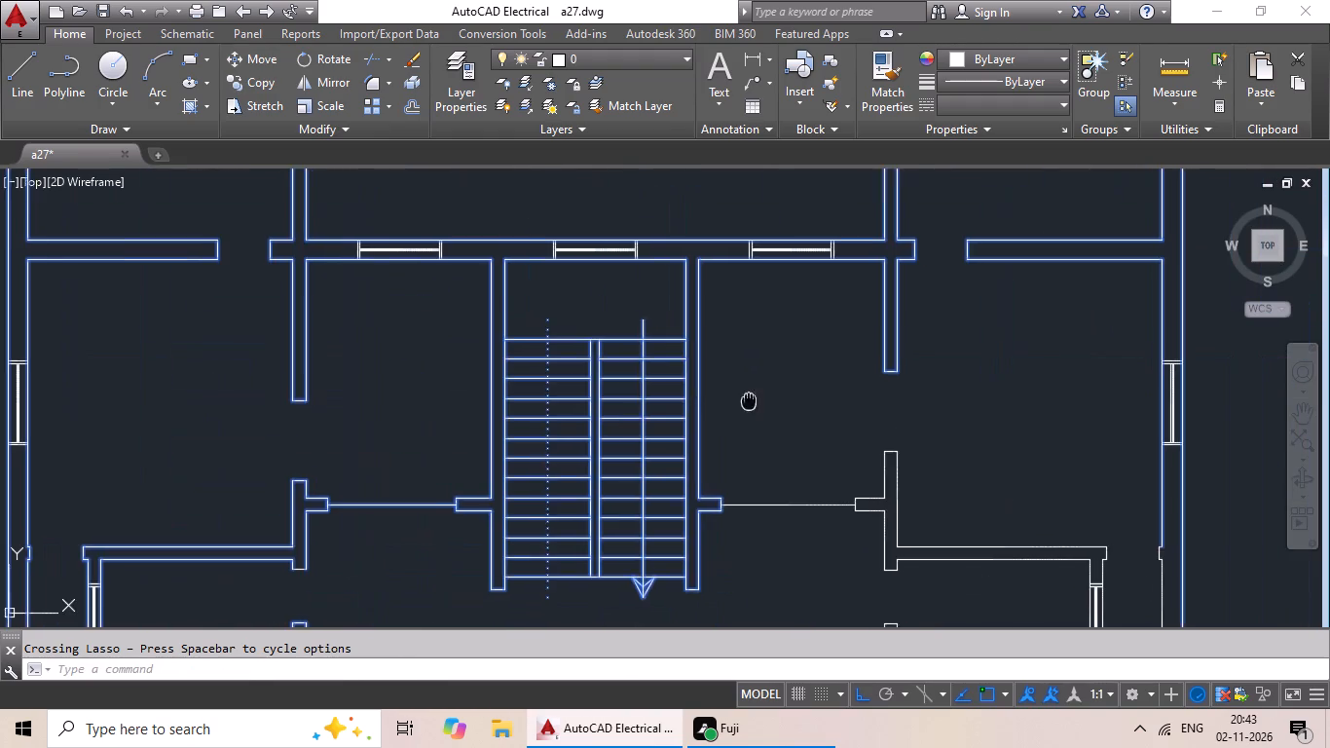
{"action": "middle_click_drag", "start_coordinate": [720, 399], "coordinate": [368, 336]}
{"action": "left_click_drag", "start_coordinate": [579, 351], "coordinate": [516, 519]}
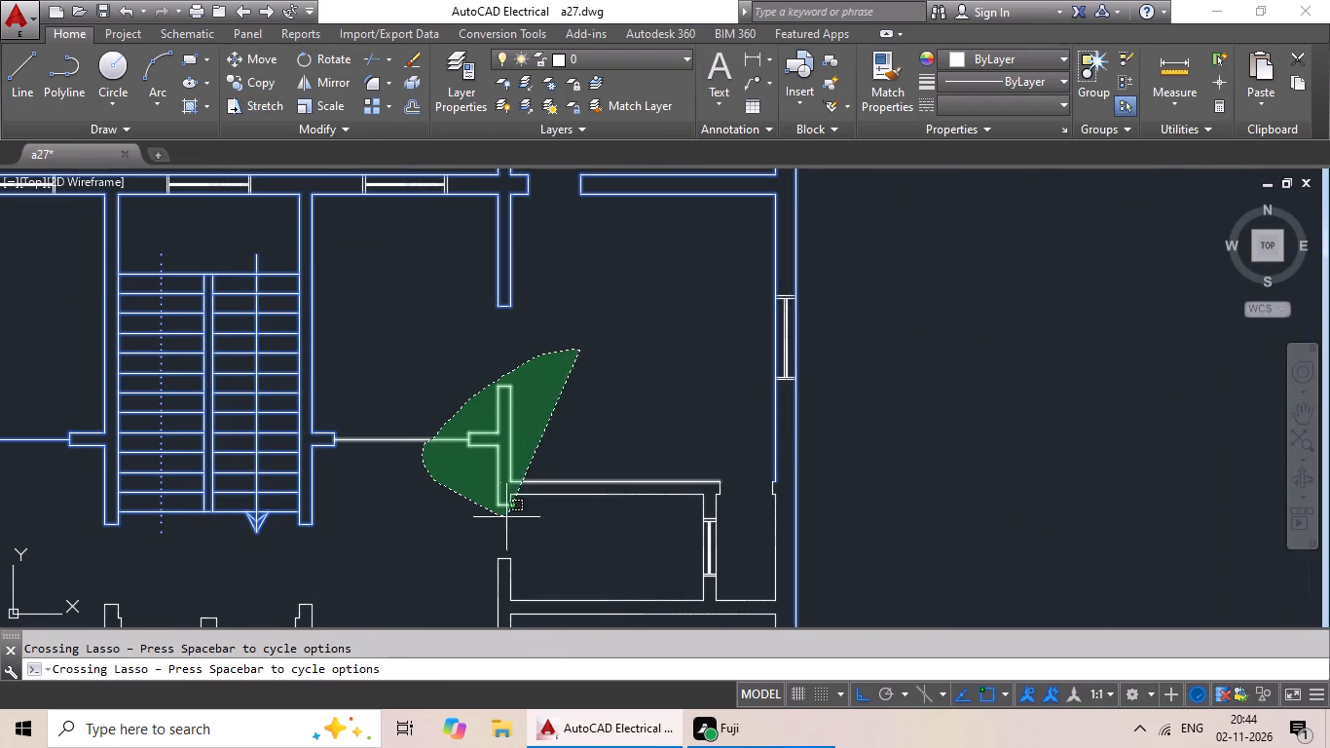
{"action": "left_click_drag", "start_coordinate": [516, 519], "coordinate": [618, 482]}
Add the door jamb lines between the right half's small room and the outer wall to the selection.
{"action": "middle_click_drag", "start_coordinate": [652, 471], "coordinate": [467, 354]}
{"action": "scroll", "coordinate": [563, 374], "scroll_direction": "up", "scroll_amount": 3}
{"action": "left_click_drag", "start_coordinate": [518, 284], "coordinate": [513, 305]}
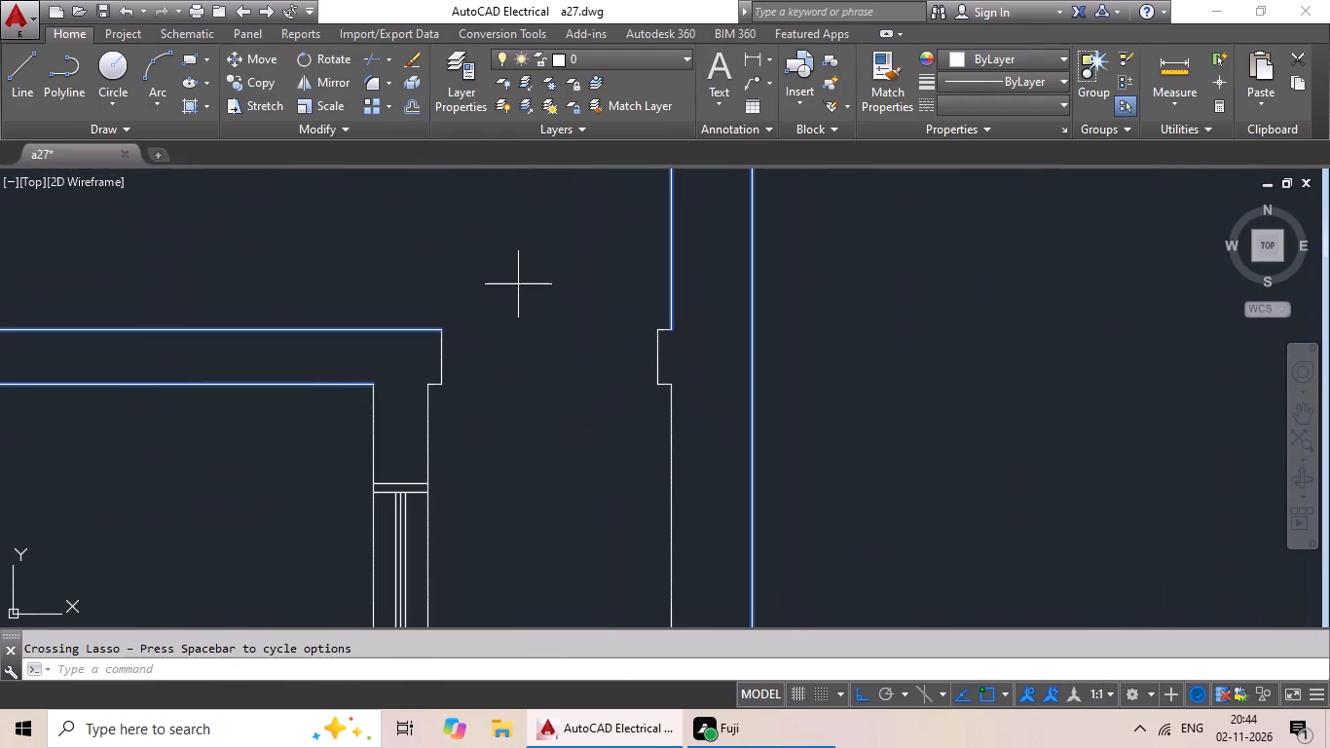
{"action": "left_click_drag", "start_coordinate": [513, 305], "coordinate": [233, 334]}
{"action": "left_click_drag", "start_coordinate": [633, 216], "coordinate": [925, 292]}
Add the right half's small-room lower wall and stub, internal window wall and outer wall inner lines to the selection.
{"action": "scroll", "coordinate": [911, 360], "scroll_direction": "down", "scroll_amount": 2}
{"action": "middle_click_drag", "start_coordinate": [774, 427], "coordinate": [683, 220]}
{"action": "left_click_drag", "start_coordinate": [687, 263], "coordinate": [231, 388]}
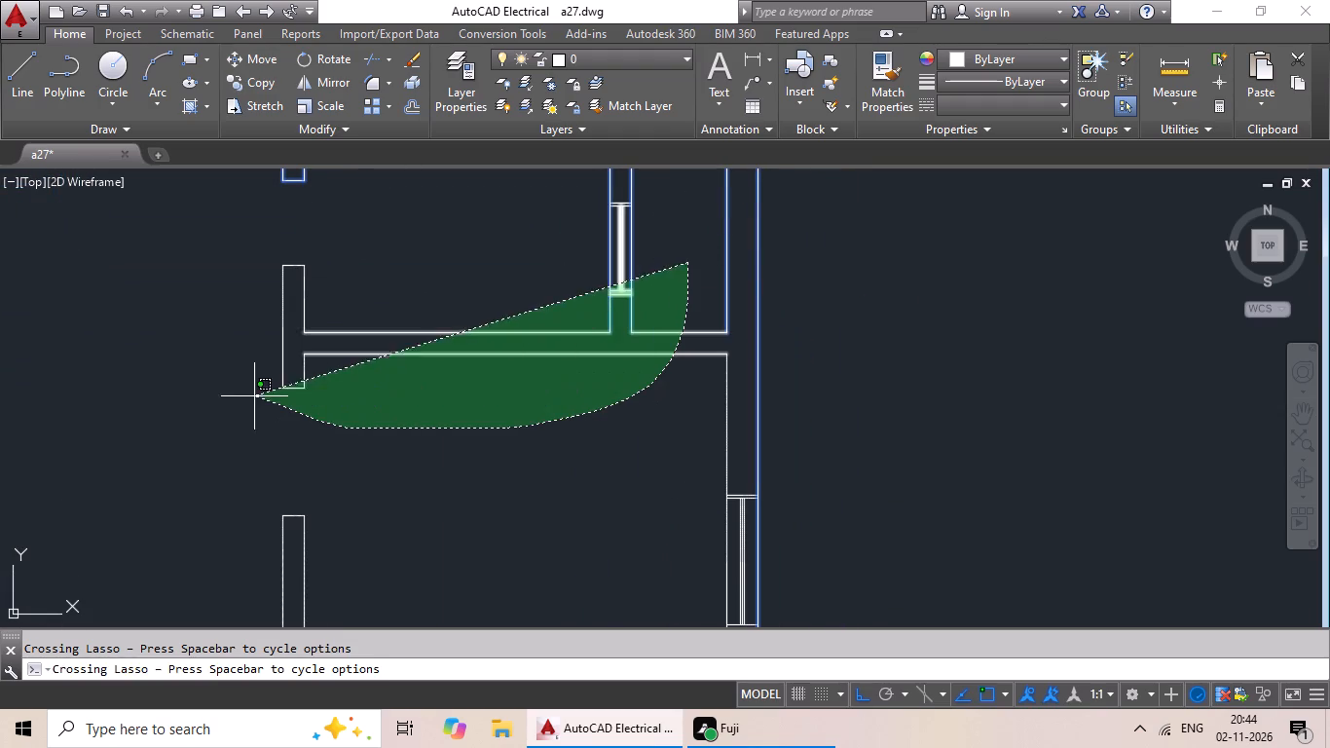
{"action": "left_click_drag", "start_coordinate": [231, 388], "coordinate": [124, 208]}
{"action": "left_click_drag", "start_coordinate": [882, 330], "coordinate": [581, 391]}
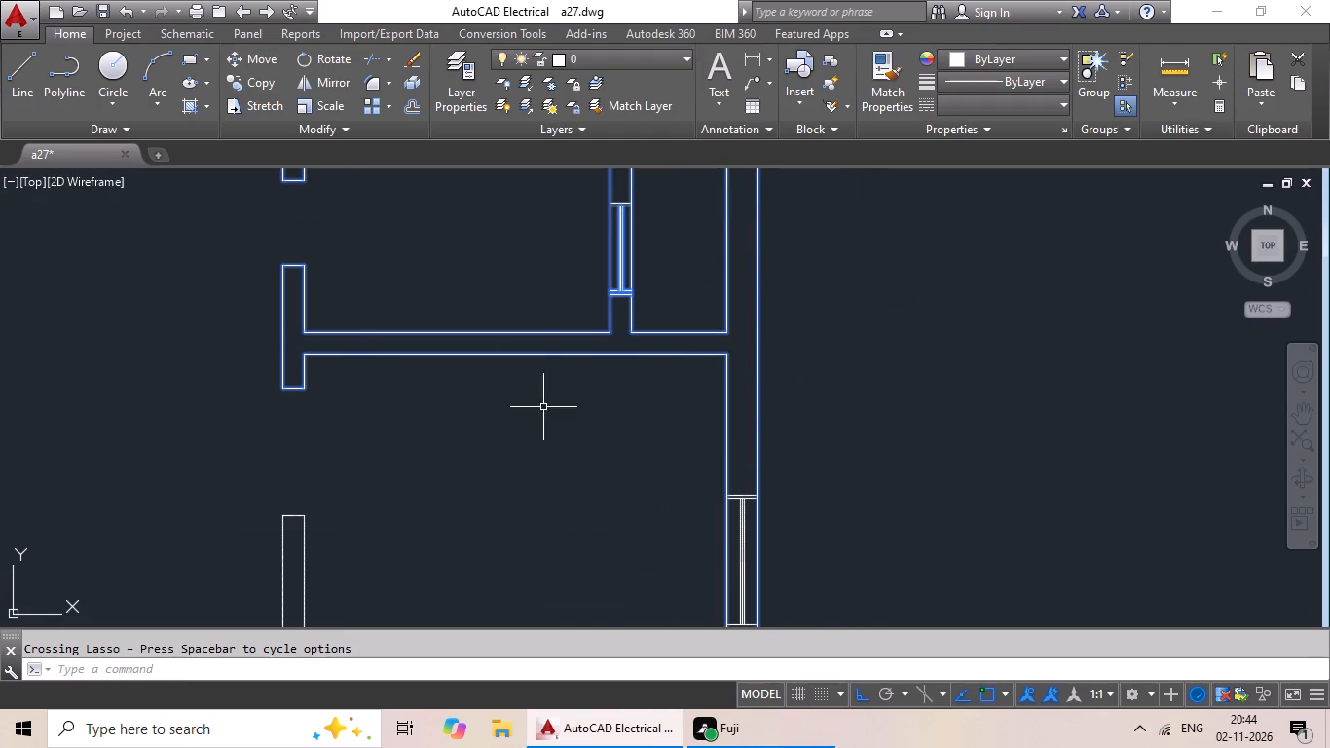
Add the right half's larger room inner and lower walls and the wall stub beneath them to the selection.
{"action": "middle_click_drag", "start_coordinate": [542, 407], "coordinate": [543, 126]}
{"action": "left_click_drag", "start_coordinate": [510, 199], "coordinate": [314, 501]}
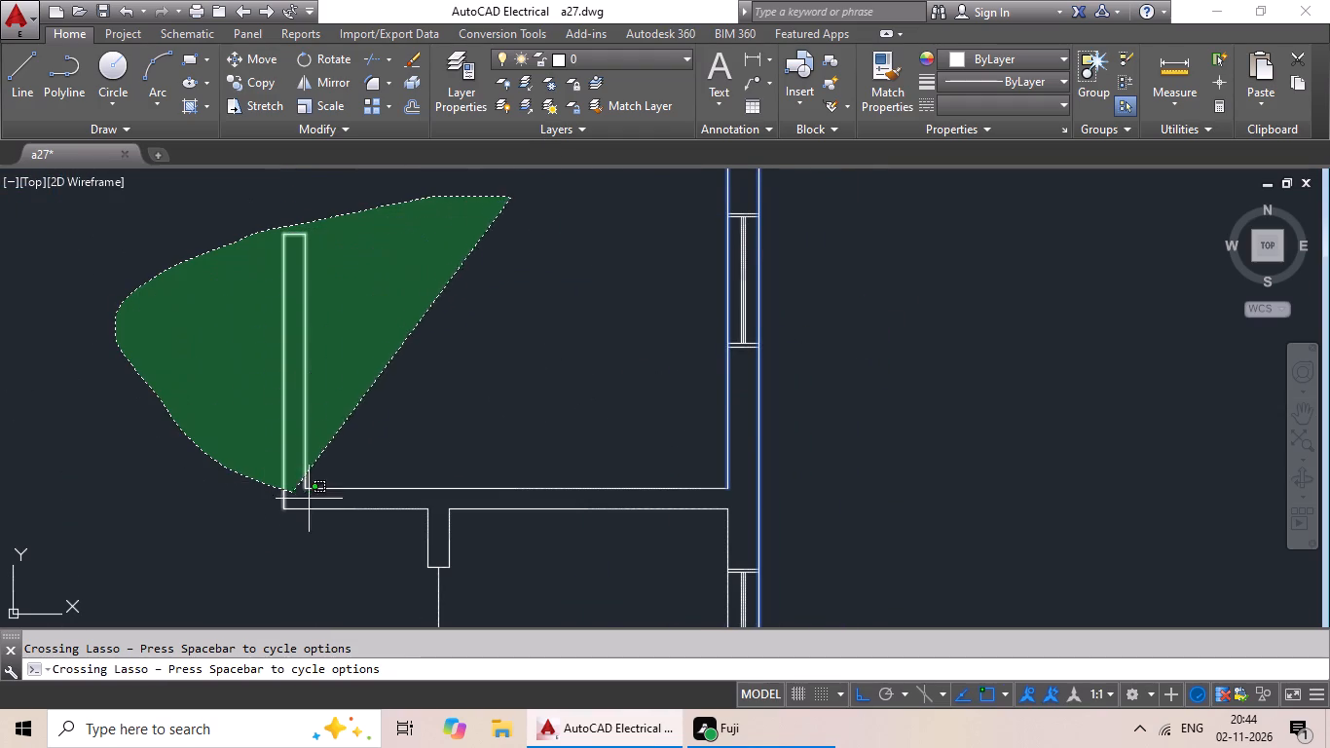
{"action": "left_click_drag", "start_coordinate": [314, 501], "coordinate": [562, 446]}
Add the partition between the right half's two lower small rooms and the adjacent outer wall's inner lines to the selection.
{"action": "scroll", "coordinate": [540, 364], "scroll_direction": "down", "scroll_amount": 2}
{"action": "middle_click_drag", "start_coordinate": [539, 369], "coordinate": [484, 197]}
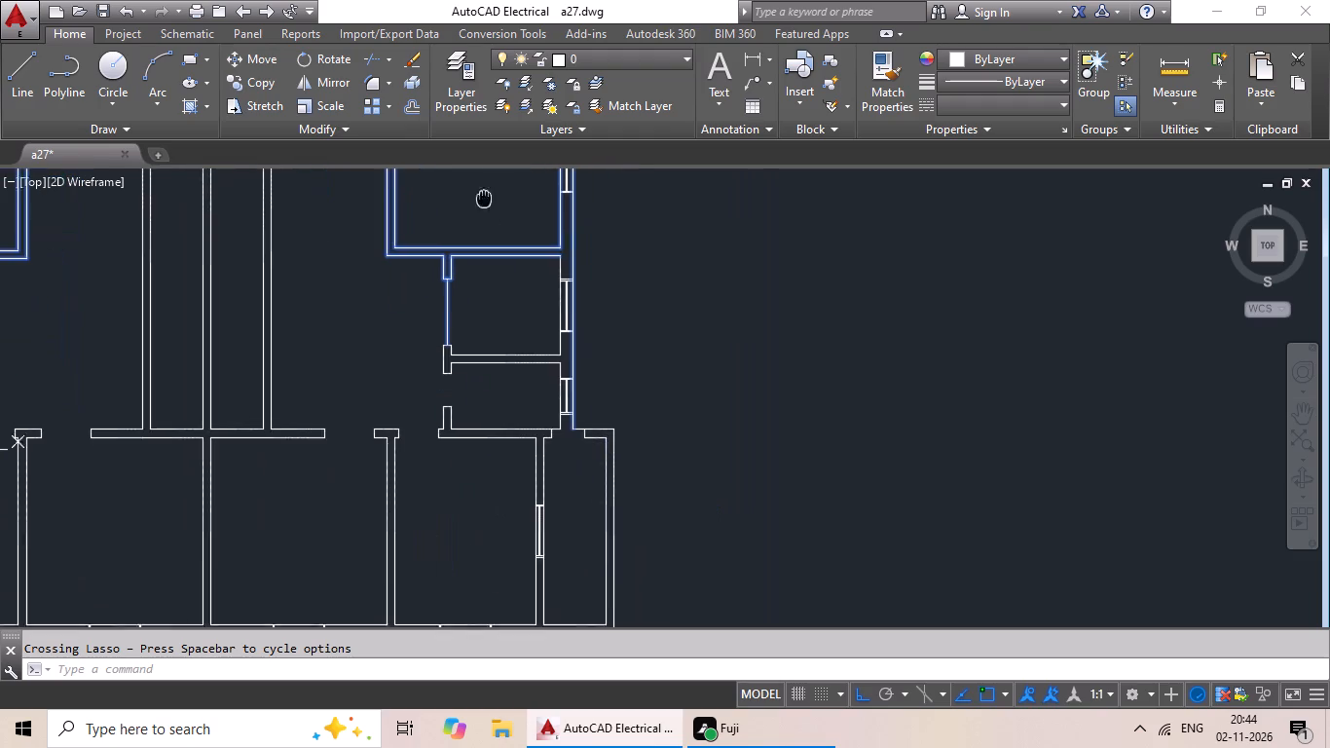
{"action": "scroll", "coordinate": [538, 304], "scroll_direction": "up", "scroll_amount": 3}
{"action": "left_click_drag", "start_coordinate": [762, 401], "coordinate": [435, 442]}
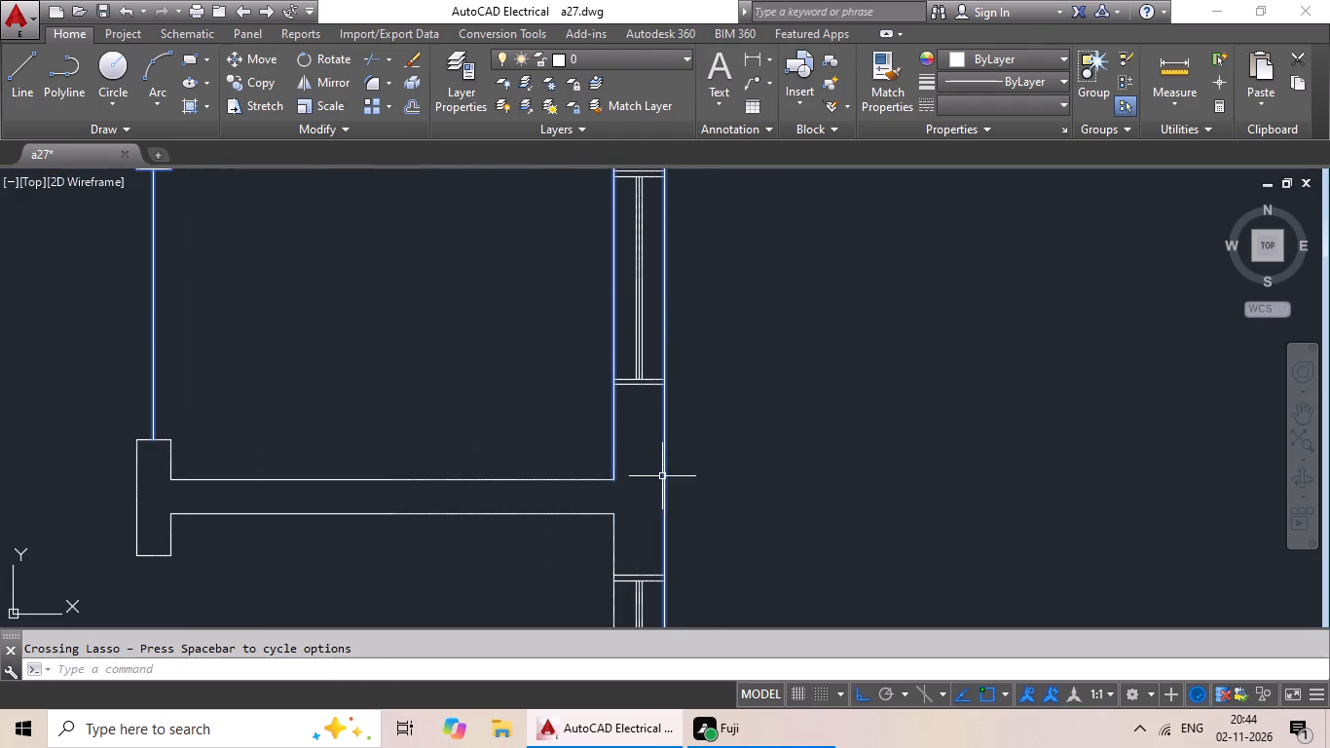
{"action": "left_click_drag", "start_coordinate": [483, 403], "coordinate": [77, 374]}
{"action": "left_click_drag", "start_coordinate": [178, 369], "coordinate": [220, 563]}
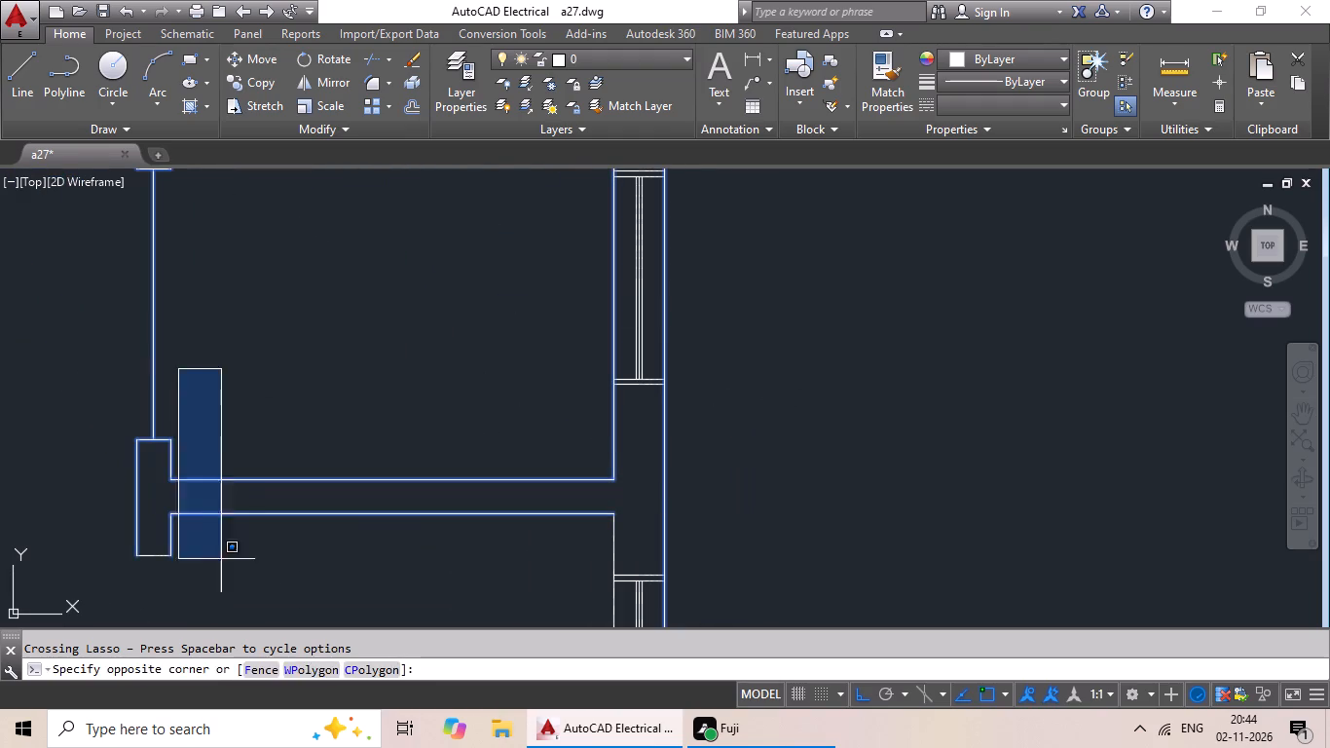
{"action": "left_click_drag", "start_coordinate": [220, 563], "coordinate": [61, 382]}
{"action": "scroll", "coordinate": [302, 410], "scroll_direction": "down", "scroll_amount": 2}
{"action": "middle_click_drag", "start_coordinate": [305, 410], "coordinate": [307, 268]}
{"action": "scroll", "coordinate": [487, 301], "scroll_direction": "up", "scroll_amount": 3}
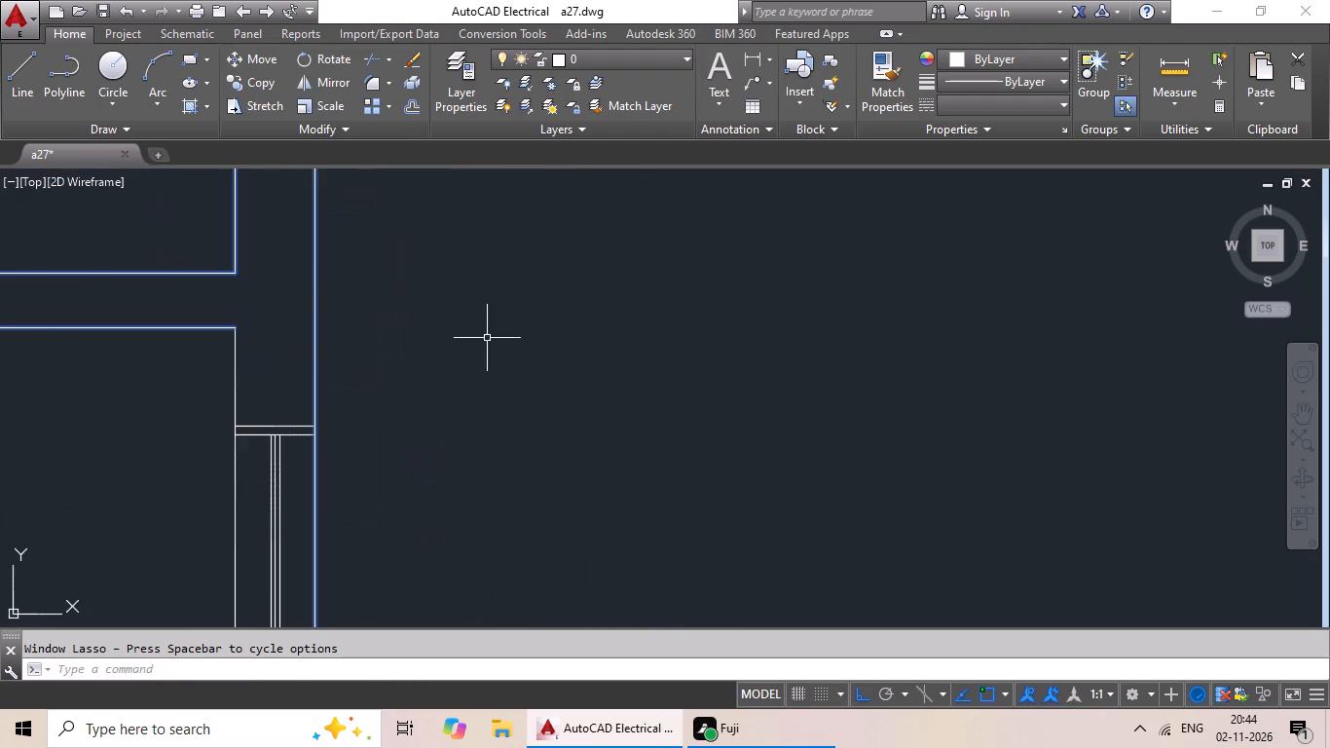
{"action": "middle_click_drag", "start_coordinate": [487, 338], "coordinate": [550, 289]}
{"action": "left_click_drag", "start_coordinate": [572, 278], "coordinate": [179, 364]}
{"action": "scroll", "coordinate": [177, 364], "scroll_direction": "down", "scroll_amount": 2}
Add the right half's lower side-space outer walls and the internal window wall lines beside it to the selection.
{"action": "middle_click_drag", "start_coordinate": [174, 369], "coordinate": [286, 209]}
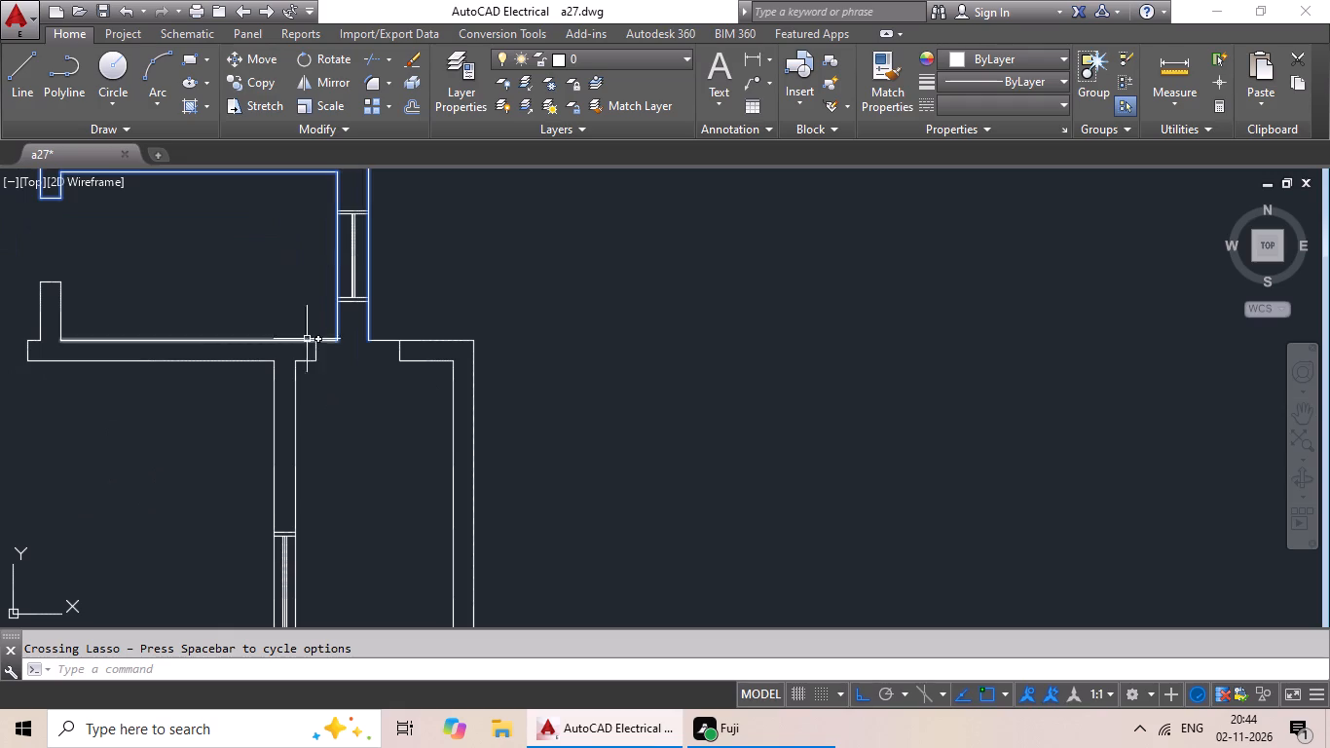
{"action": "scroll", "coordinate": [389, 379], "scroll_direction": "up", "scroll_amount": 2}
{"action": "left_click_drag", "start_coordinate": [683, 283], "coordinate": [388, 237]}
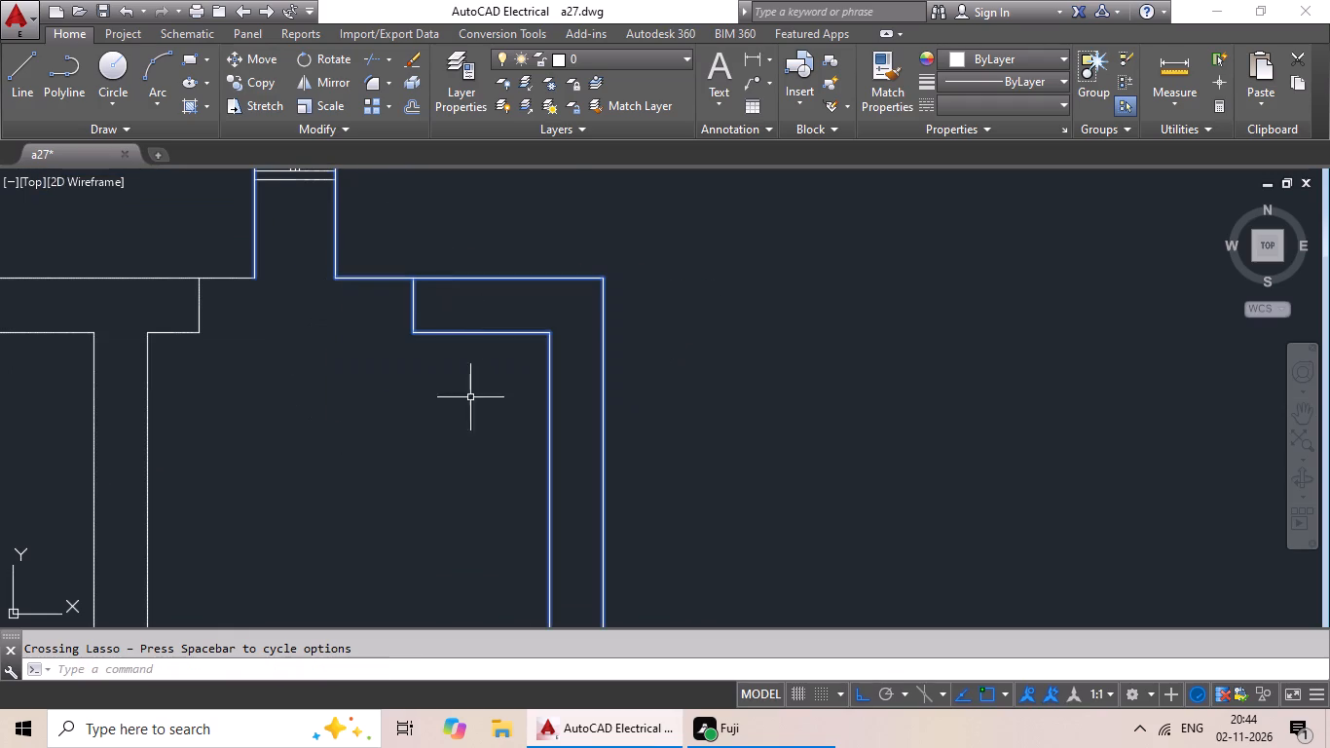
{"action": "middle_click_drag", "start_coordinate": [471, 442], "coordinate": [675, 338]}
{"action": "left_click_drag", "start_coordinate": [573, 308], "coordinate": [30, 291]}
Add the right end room's upper wall, its vertical stub and its door jamb lines to the selection.
{"action": "middle_click_drag", "start_coordinate": [104, 343], "coordinate": [515, 513]}
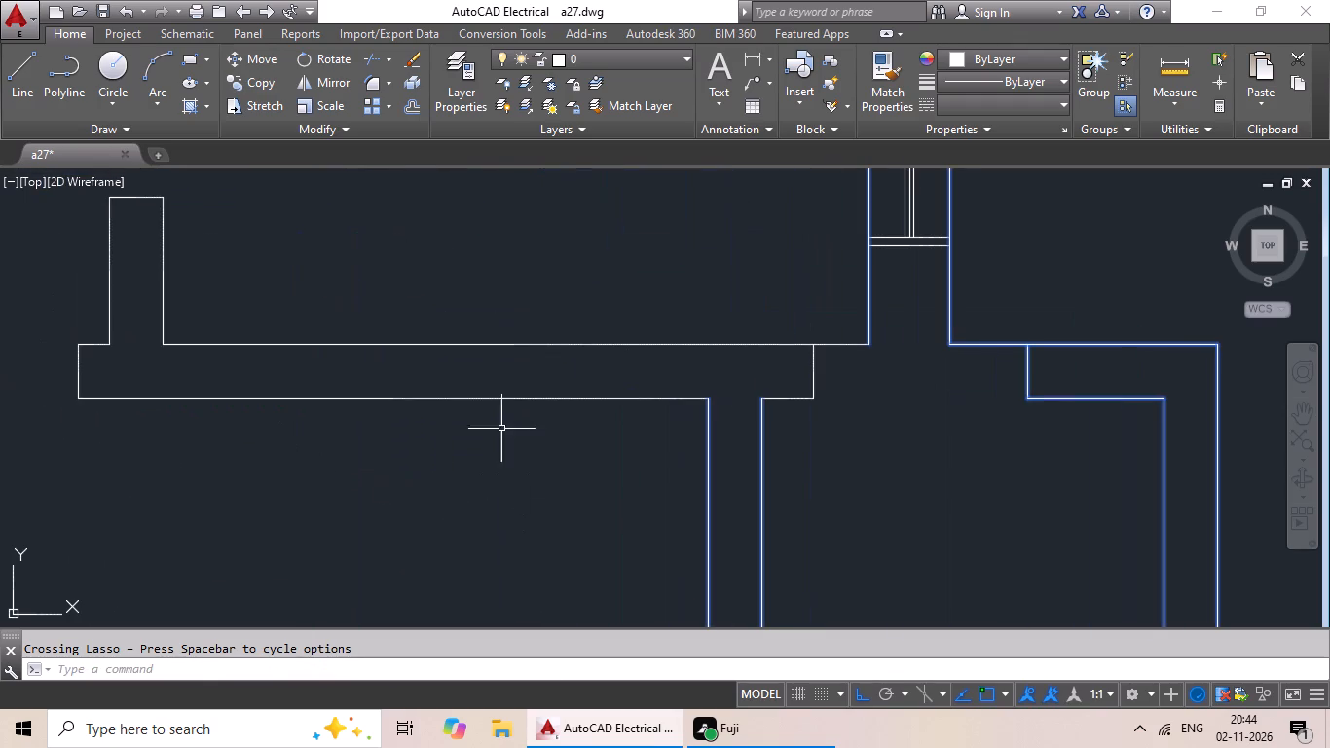
{"action": "left_click_drag", "start_coordinate": [527, 264], "coordinate": [5, 243]}
{"action": "middle_click_drag", "start_coordinate": [262, 255], "coordinate": [382, 417]}
{"action": "left_click_drag", "start_coordinate": [416, 319], "coordinate": [311, 312]}
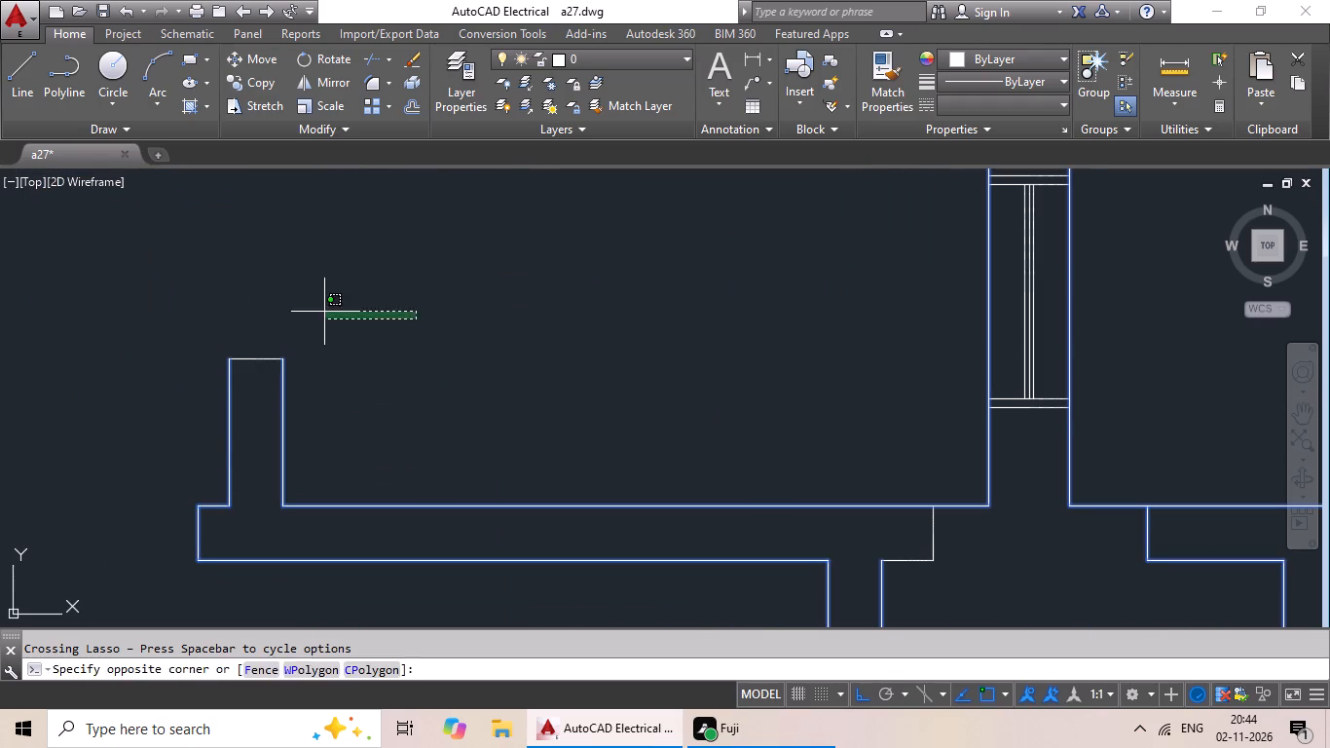
{"action": "left_click_drag", "start_coordinate": [311, 312], "coordinate": [363, 467]}
{"action": "middle_click_drag", "start_coordinate": [433, 469], "coordinate": [203, 309]}
{"action": "middle_click", "coordinate": [168, 273]}
{"action": "scroll", "coordinate": [763, 373], "scroll_direction": "up", "scroll_amount": 3}
{"action": "left_click_drag", "start_coordinate": [775, 373], "coordinate": [142, 259]}
Add the right half's T-shaped wall between the two lower rooms to the selection.
{"action": "scroll", "coordinate": [290, 369], "scroll_direction": "down", "scroll_amount": 3}
{"action": "middle_click_drag", "start_coordinate": [362, 433], "coordinate": [417, 258]}
{"action": "scroll", "coordinate": [425, 274], "scroll_direction": "down", "scroll_amount": 4}
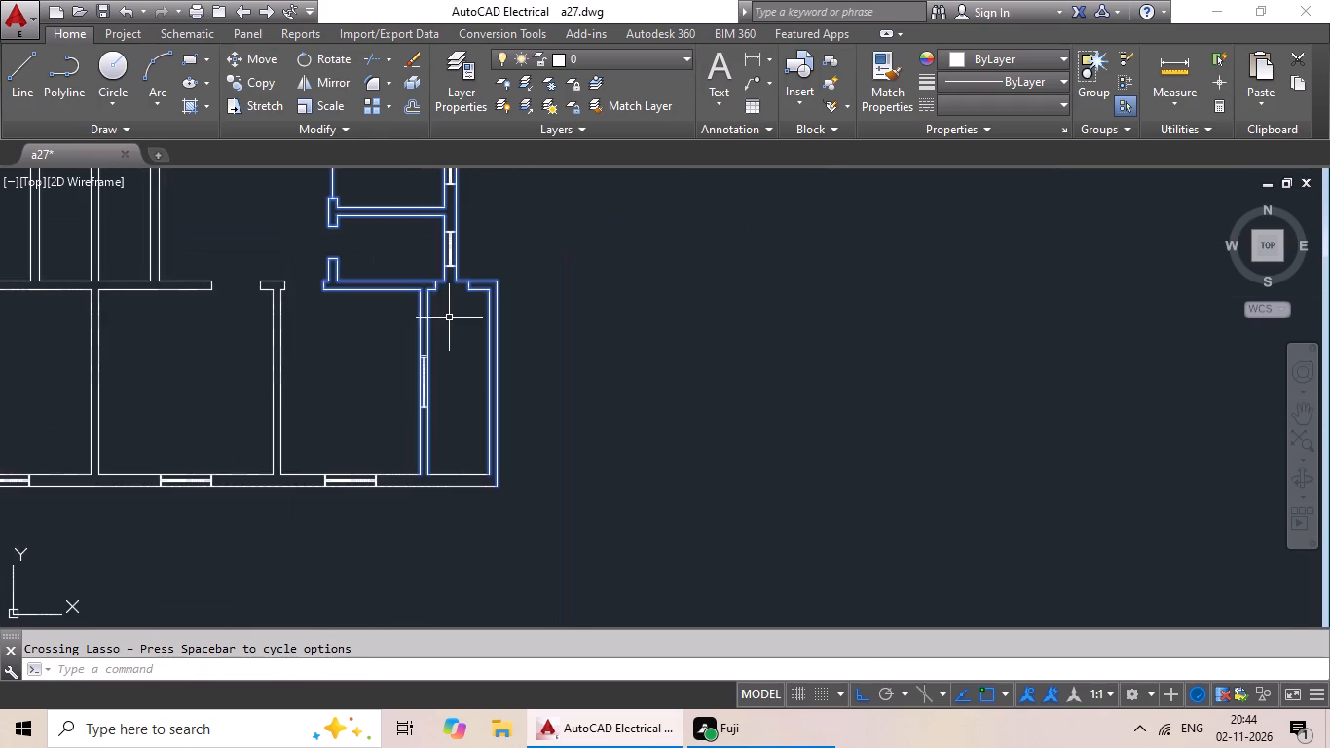
{"action": "middle_click_drag", "start_coordinate": [451, 324], "coordinate": [519, 239]}
{"action": "middle_click_drag", "start_coordinate": [423, 246], "coordinate": [433, 339]}
{"action": "scroll", "coordinate": [385, 268], "scroll_direction": "up", "scroll_amount": 2}
{"action": "left_click_drag", "start_coordinate": [389, 268], "coordinate": [388, 266]}
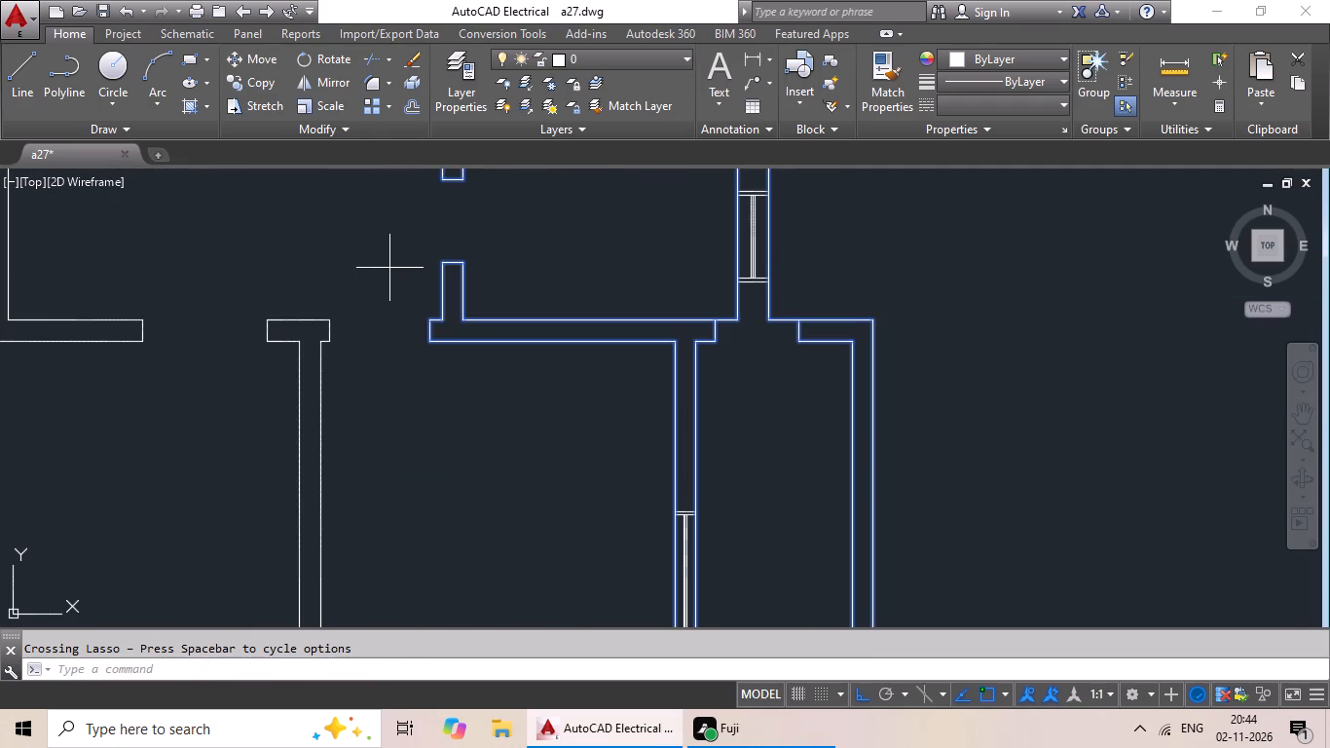
{"action": "left_click_drag", "start_coordinate": [388, 266], "coordinate": [456, 449]}
Add the central horizontal wall, the parallel walls above it and the dividing wall below it to the selection.
{"action": "middle_click_drag", "start_coordinate": [459, 457], "coordinate": [735, 465]}
{"action": "left_click_drag", "start_coordinate": [470, 247], "coordinate": [464, 293]}
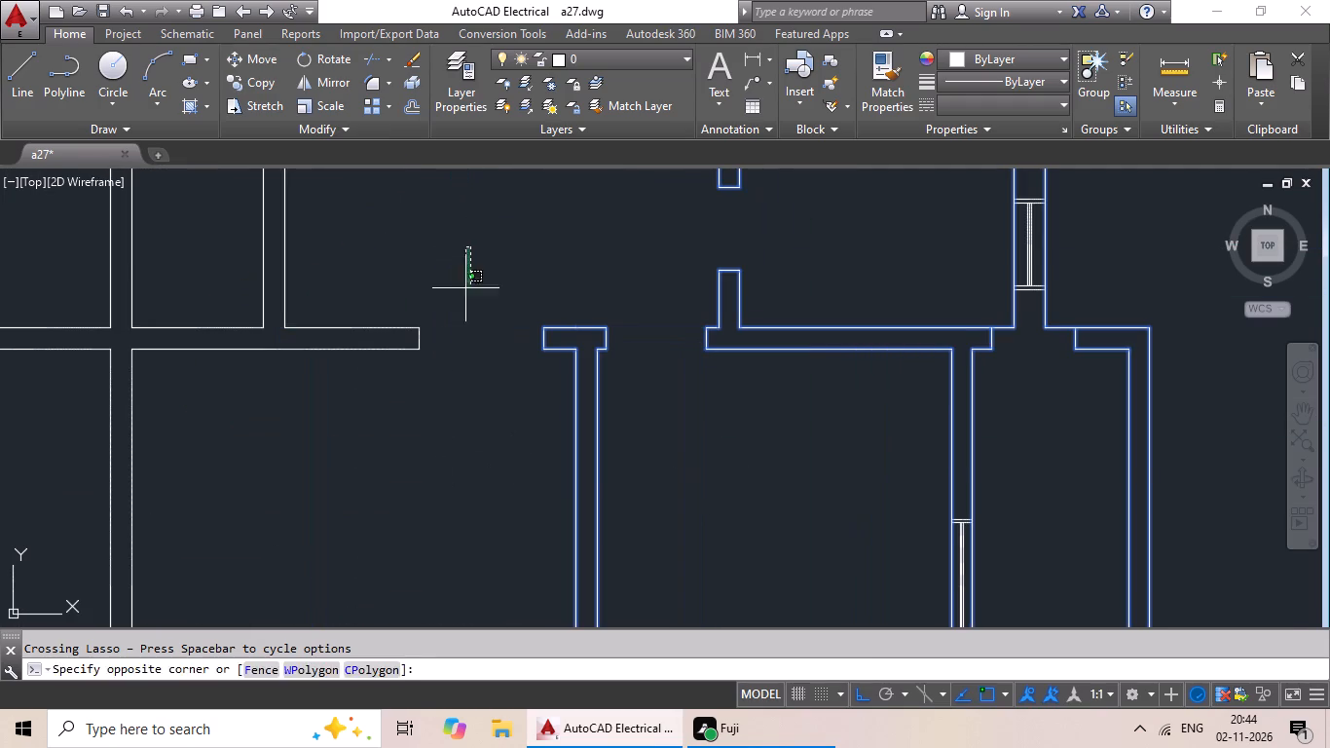
{"action": "left_click_drag", "start_coordinate": [464, 293], "coordinate": [4, 289]}
{"action": "middle_click_drag", "start_coordinate": [55, 318], "coordinate": [438, 250]}
{"action": "left_click_drag", "start_coordinate": [439, 243], "coordinate": [97, 278]}
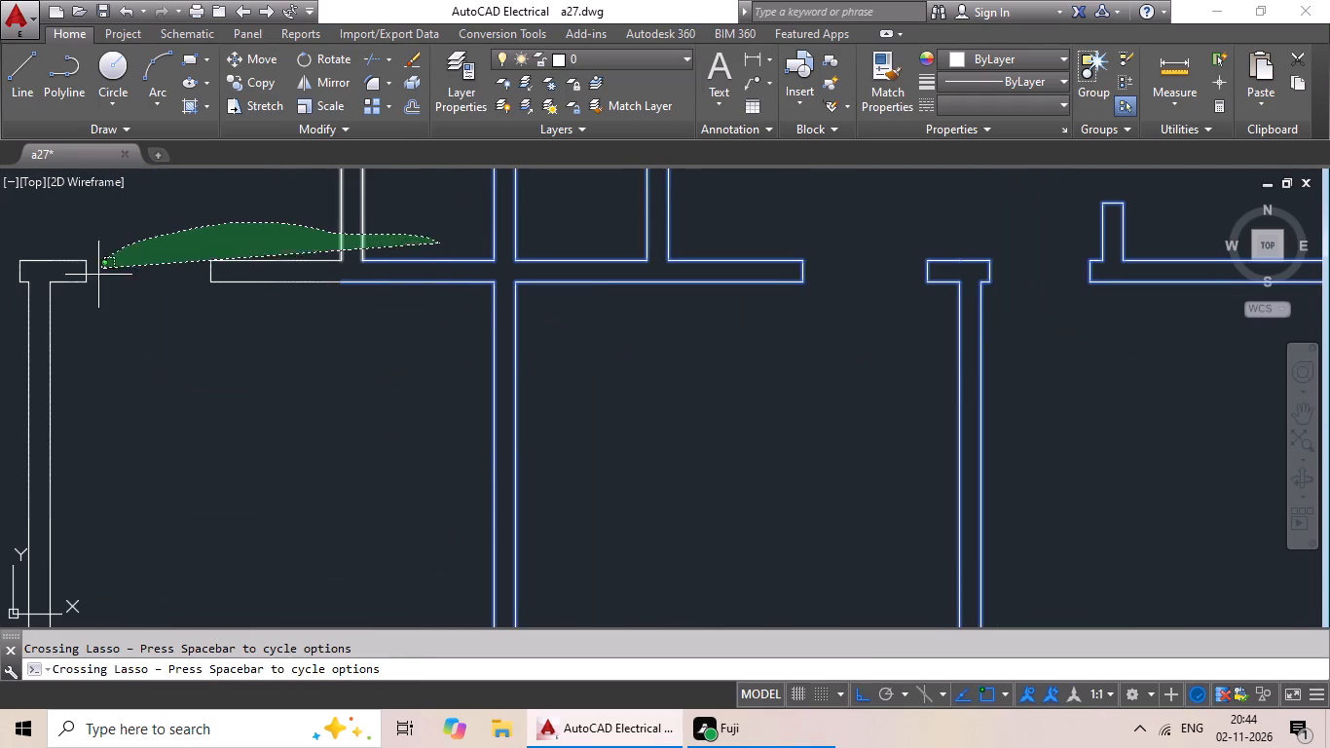
{"action": "left_click_drag", "start_coordinate": [97, 278], "coordinate": [689, 358]}
Add the left half's T-shaped lower wall and the left end room's upper wall with its stub to the selection.
{"action": "scroll", "coordinate": [705, 404], "scroll_direction": "down", "scroll_amount": 1}
{"action": "middle_click_drag", "start_coordinate": [692, 432], "coordinate": [803, 344]}
{"action": "left_click_drag", "start_coordinate": [493, 195], "coordinate": [385, 227]}
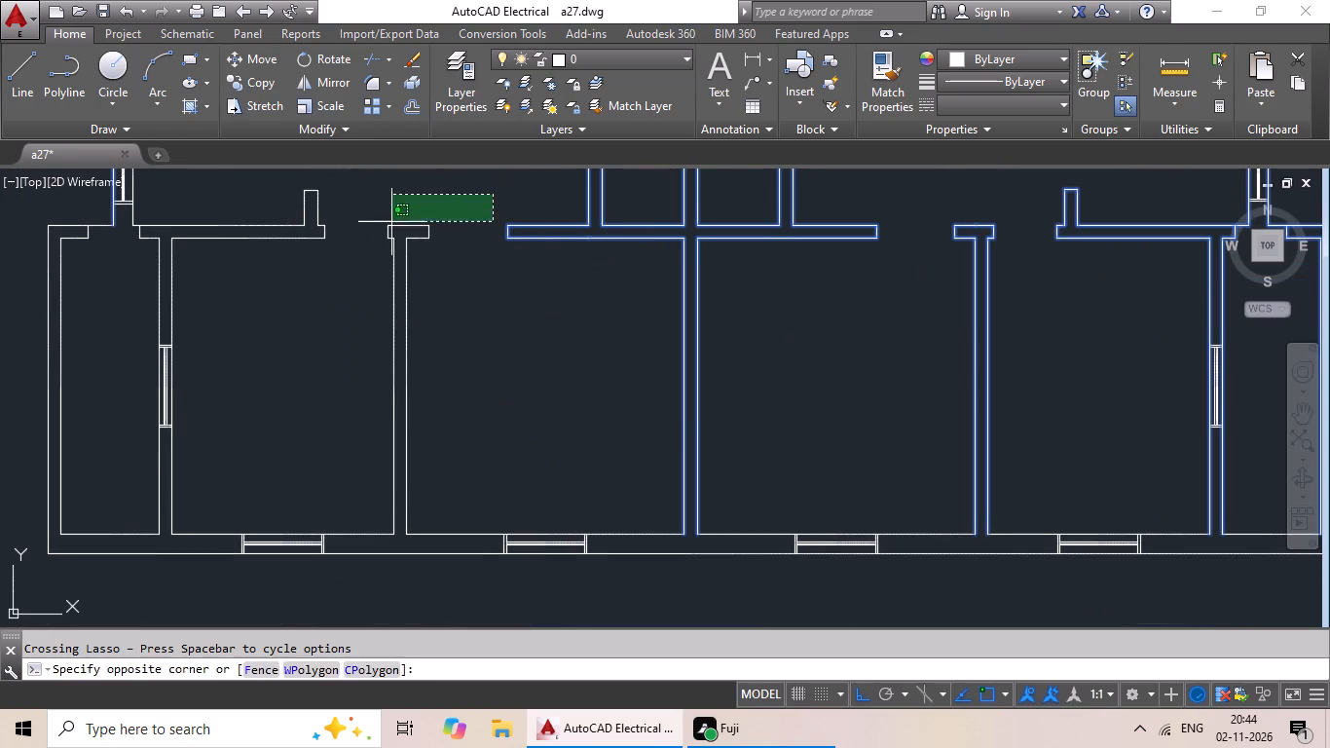
{"action": "left_click_drag", "start_coordinate": [385, 227], "coordinate": [585, 357]}
{"action": "middle_click_drag", "start_coordinate": [570, 376], "coordinate": [570, 464]}
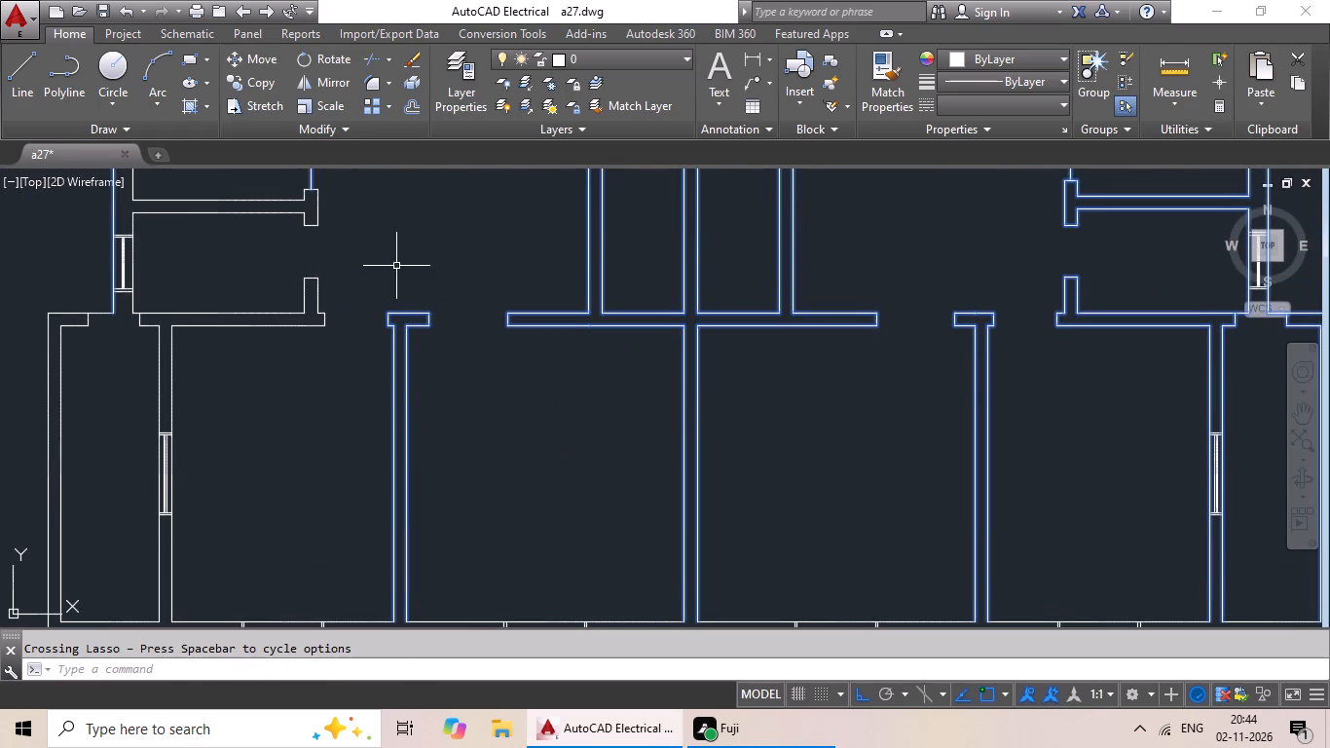
{"action": "left_click_drag", "start_coordinate": [396, 266], "coordinate": [397, 387]}
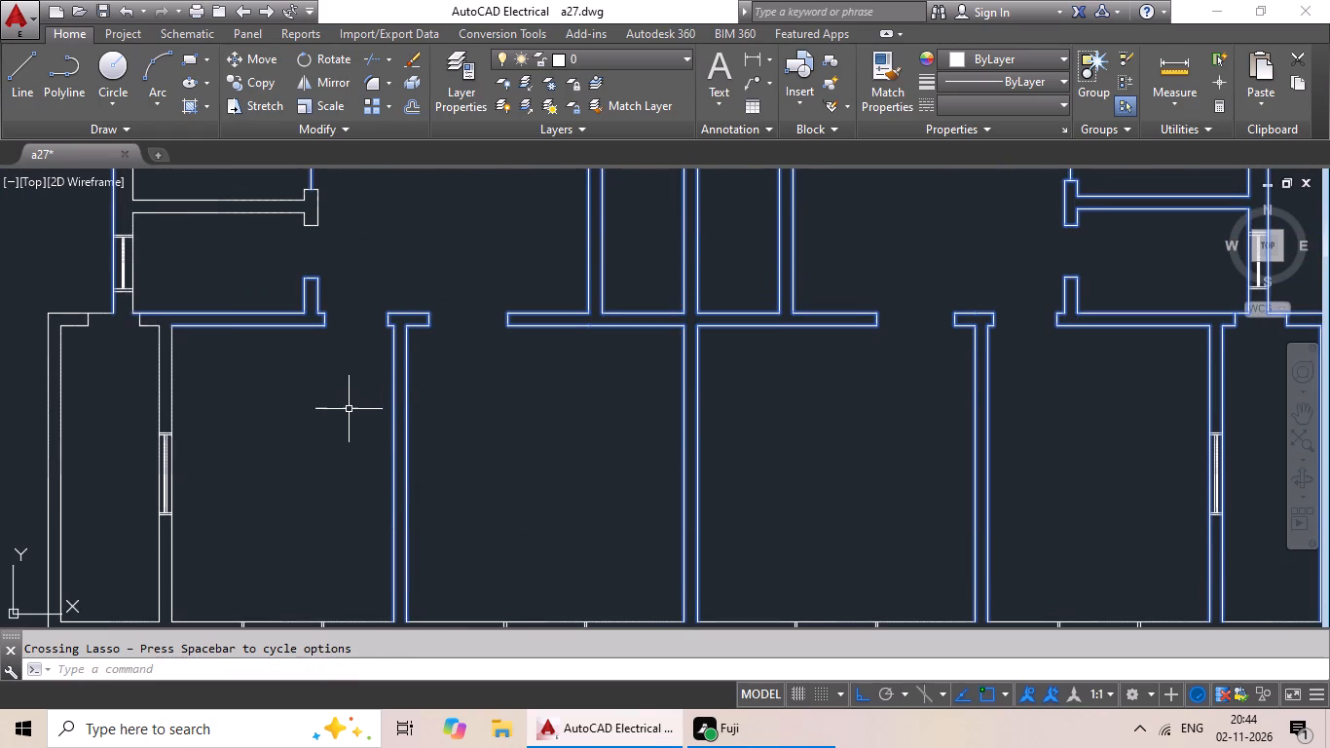
Add the bottom outer wall line and its inner lines in the right side space and right end room to the selection.
{"action": "middle_click", "coordinate": [511, 252]}
{"action": "middle_click_drag", "start_coordinate": [429, 356], "coordinate": [535, 224]}
{"action": "middle_click_drag", "start_coordinate": [401, 374], "coordinate": [434, 241]}
{"action": "scroll", "coordinate": [714, 375], "scroll_direction": "down", "scroll_amount": 1}
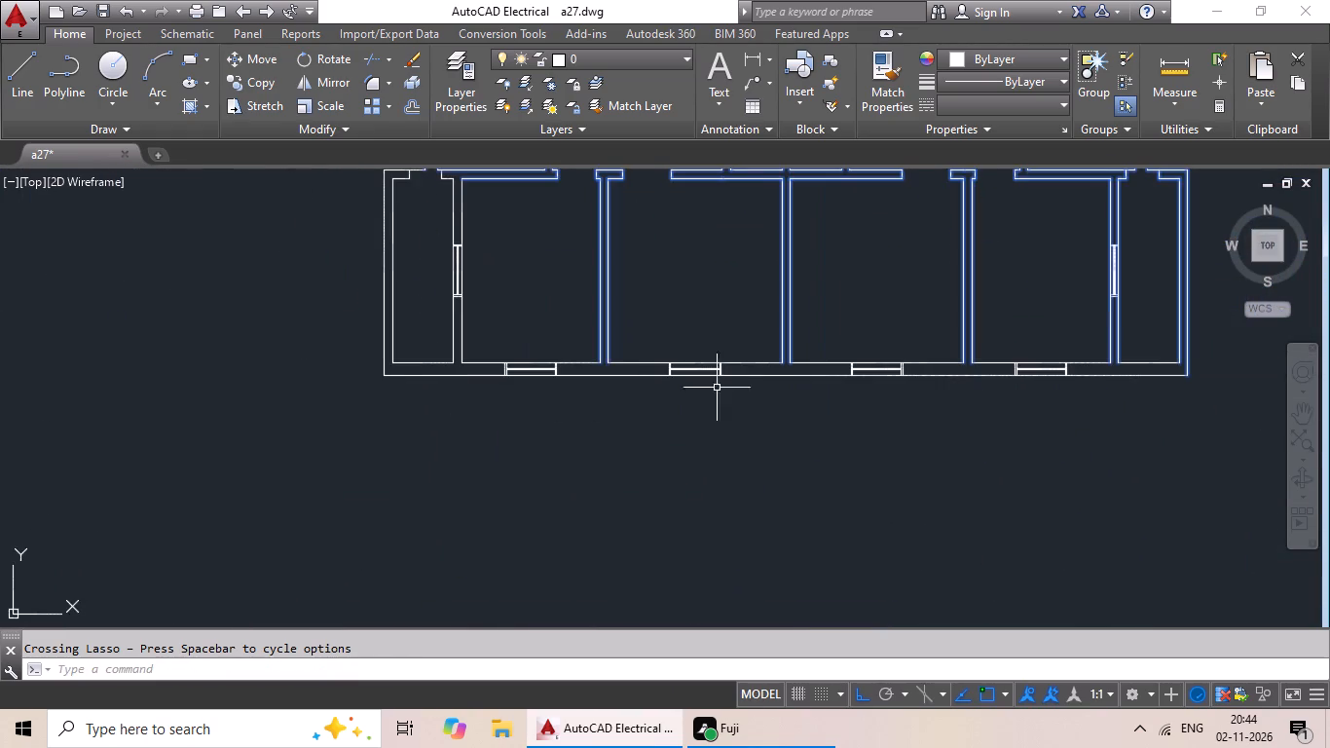
{"action": "middle_click_drag", "start_coordinate": [772, 414], "coordinate": [339, 501]}
{"action": "scroll", "coordinate": [693, 472], "scroll_direction": "up", "scroll_amount": 4}
{"action": "left_click_drag", "start_coordinate": [790, 244], "coordinate": [645, 522]}
{"action": "left_click_drag", "start_coordinate": [508, 252], "coordinate": [385, 636]}
Add the bottom wall's inner lines in the two central rooms and the left end room to the selection.
{"action": "scroll", "coordinate": [494, 564], "scroll_direction": "down", "scroll_amount": 2}
{"action": "middle_click_drag", "start_coordinate": [496, 562], "coordinate": [517, 557]}
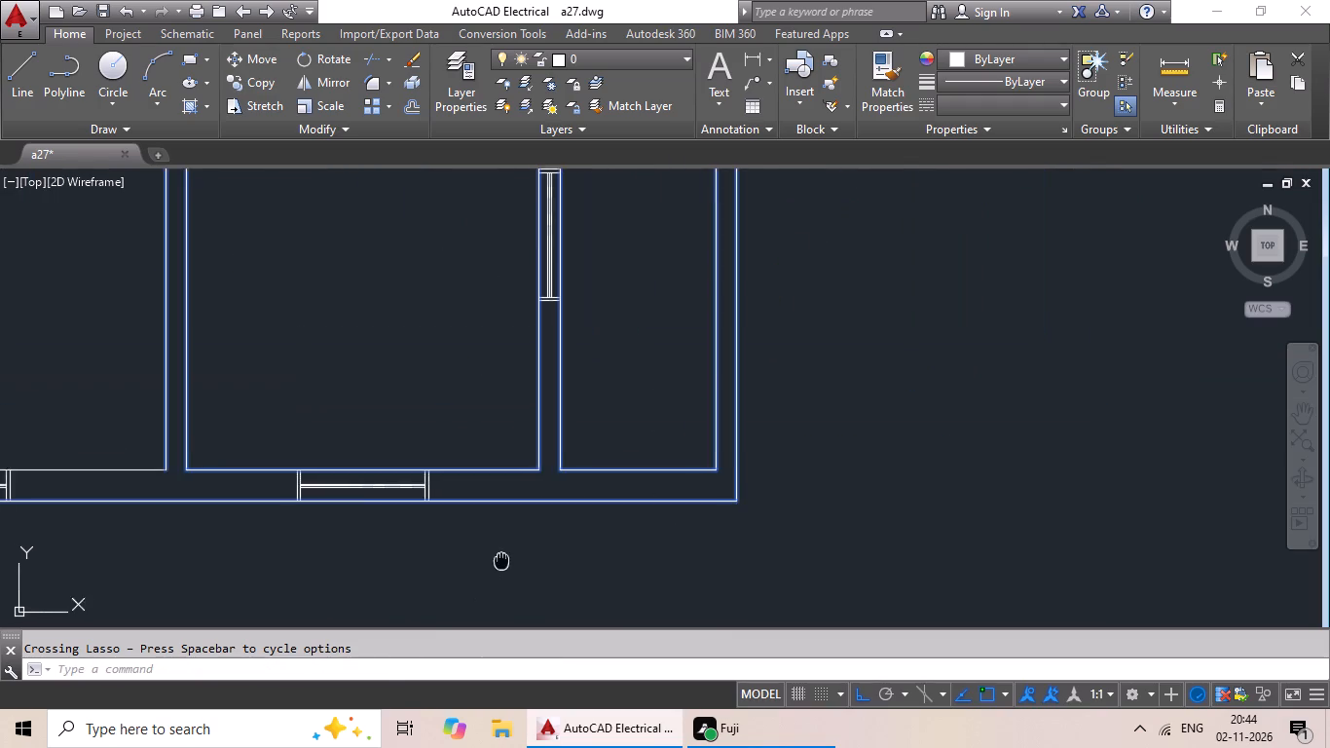
{"action": "middle_click_drag", "start_coordinate": [517, 557], "coordinate": [795, 478]}
{"action": "left_click_drag", "start_coordinate": [421, 340], "coordinate": [377, 470]}
{"action": "scroll", "coordinate": [394, 480], "scroll_direction": "down", "scroll_amount": 1}
{"action": "middle_click_drag", "start_coordinate": [399, 480], "coordinate": [938, 478]}
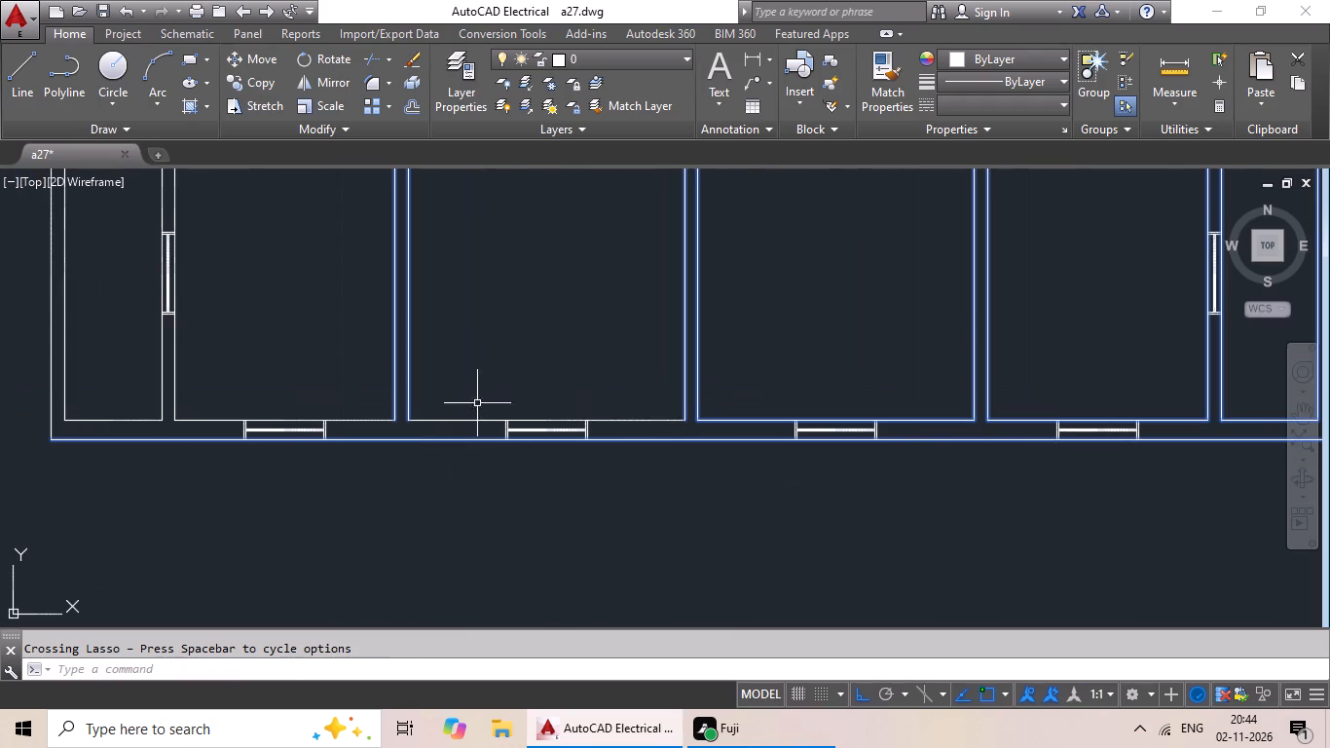
{"action": "scroll", "coordinate": [638, 414], "scroll_direction": "up", "scroll_amount": 3}
{"action": "left_click_drag", "start_coordinate": [645, 393], "coordinate": [543, 580]}
{"action": "left_click", "coordinate": [563, 567]}
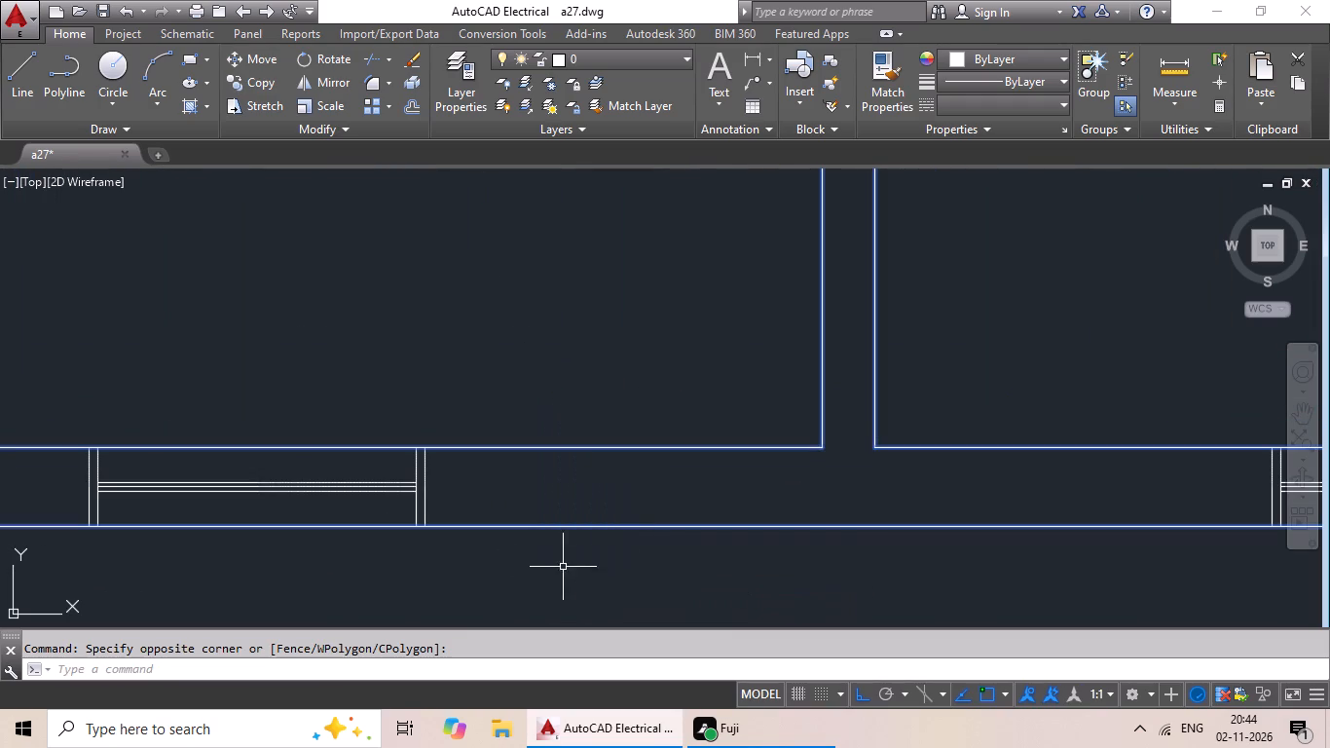
{"action": "scroll", "coordinate": [630, 536], "scroll_direction": "down", "scroll_amount": 2}
{"action": "middle_click_drag", "start_coordinate": [635, 533], "coordinate": [860, 491]}
{"action": "scroll", "coordinate": [558, 446], "scroll_direction": "up", "scroll_amount": 2}
{"action": "left_click_drag", "start_coordinate": [308, 419], "coordinate": [220, 568]}
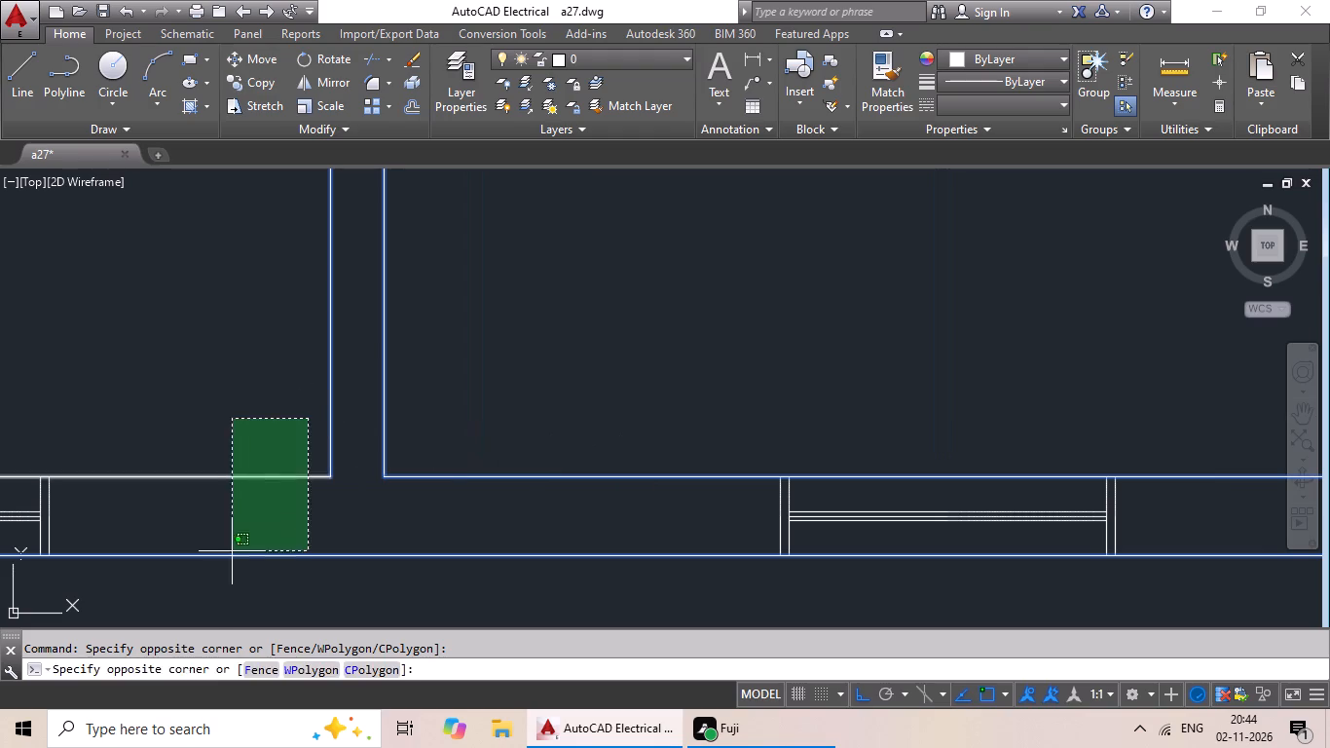
{"action": "left_click_drag", "start_coordinate": [220, 568], "coordinate": [201, 598]}
Add the left lower side space's inner and outer walls and its internal window wall to the selection.
{"action": "scroll", "coordinate": [267, 575], "scroll_direction": "down", "scroll_amount": 1}
{"action": "middle_click_drag", "start_coordinate": [291, 571], "coordinate": [832, 524]}
{"action": "left_click_drag", "start_coordinate": [428, 370], "coordinate": [111, 474]}
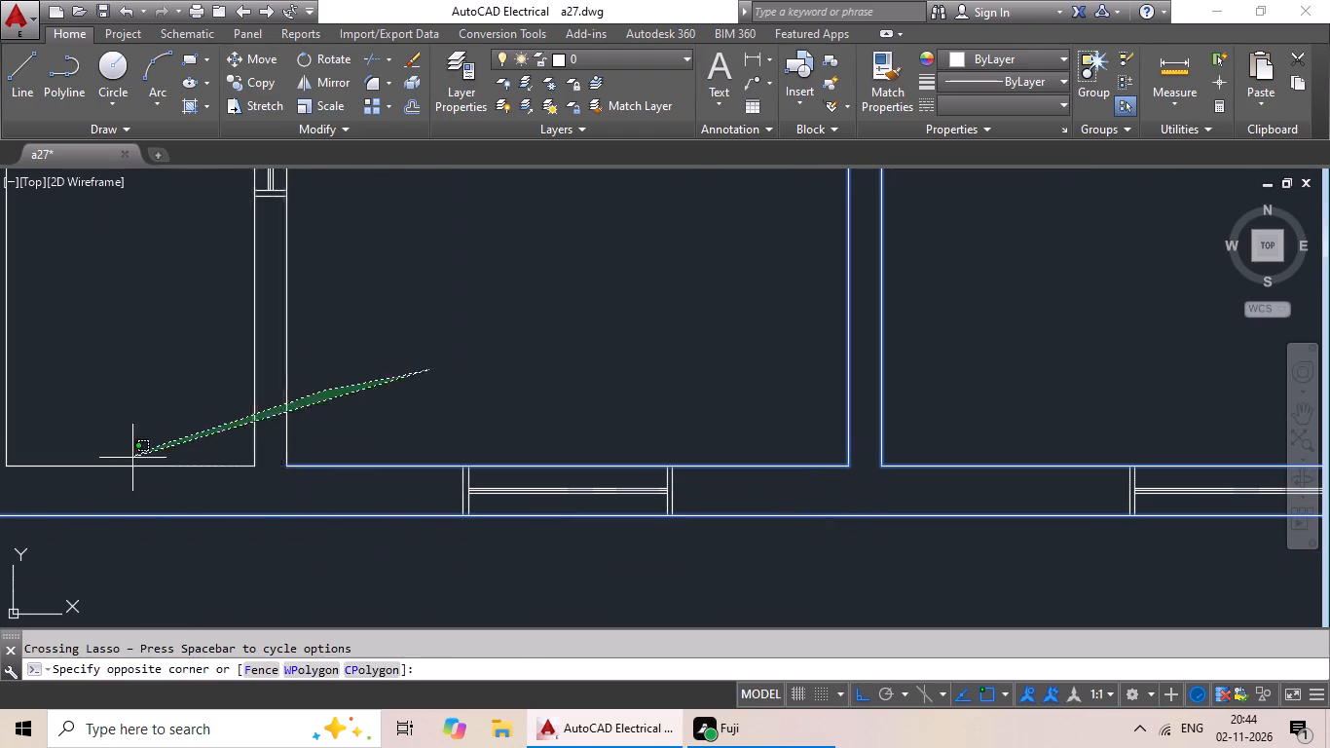
{"action": "left_click_drag", "start_coordinate": [111, 474], "coordinate": [256, 532]}
{"action": "middle_click_drag", "start_coordinate": [326, 545], "coordinate": [825, 544]}
{"action": "left_click_drag", "start_coordinate": [595, 353], "coordinate": [293, 471]}
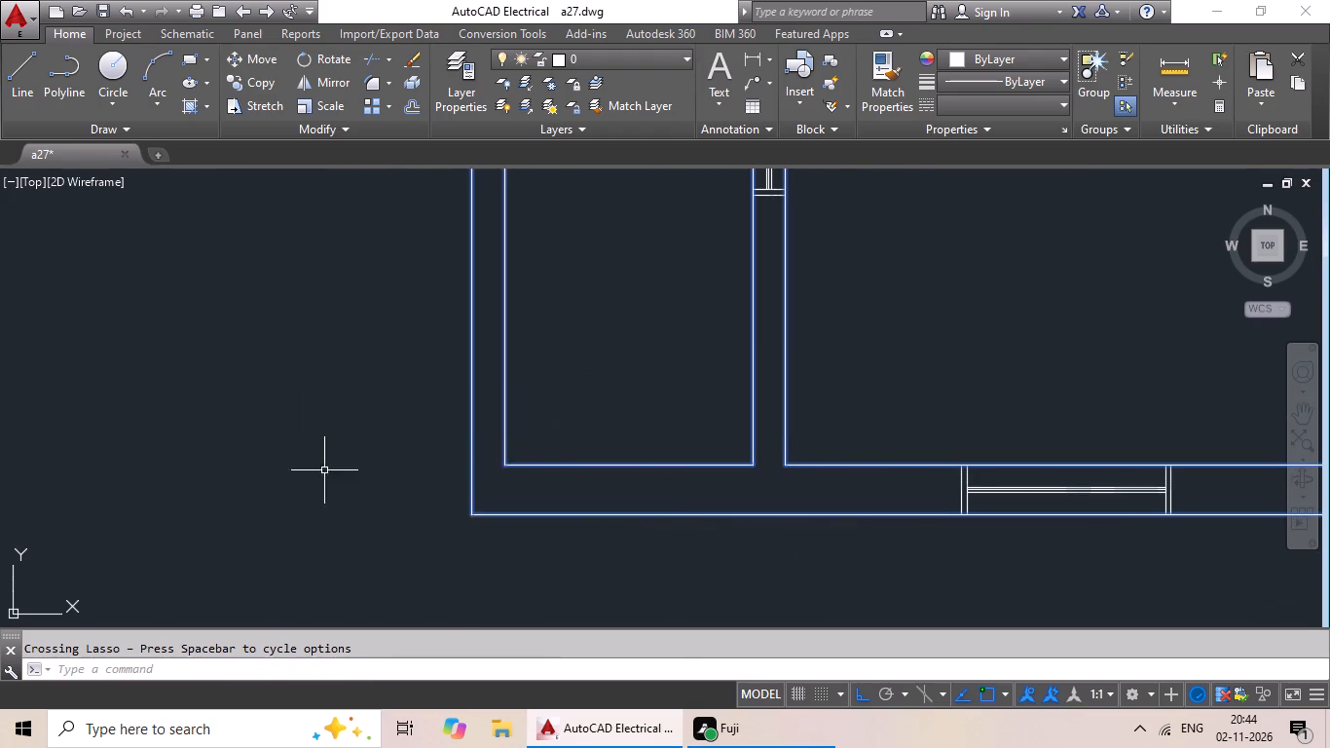
Add the left lower side space's door jamb lines and the adjoining upper and outer wall lines to the selection.
{"action": "scroll", "coordinate": [465, 470], "scroll_direction": "down", "scroll_amount": 2}
{"action": "middle_click_drag", "start_coordinate": [528, 378], "coordinate": [468, 555]}
{"action": "middle_click_drag", "start_coordinate": [586, 425], "coordinate": [600, 502]}
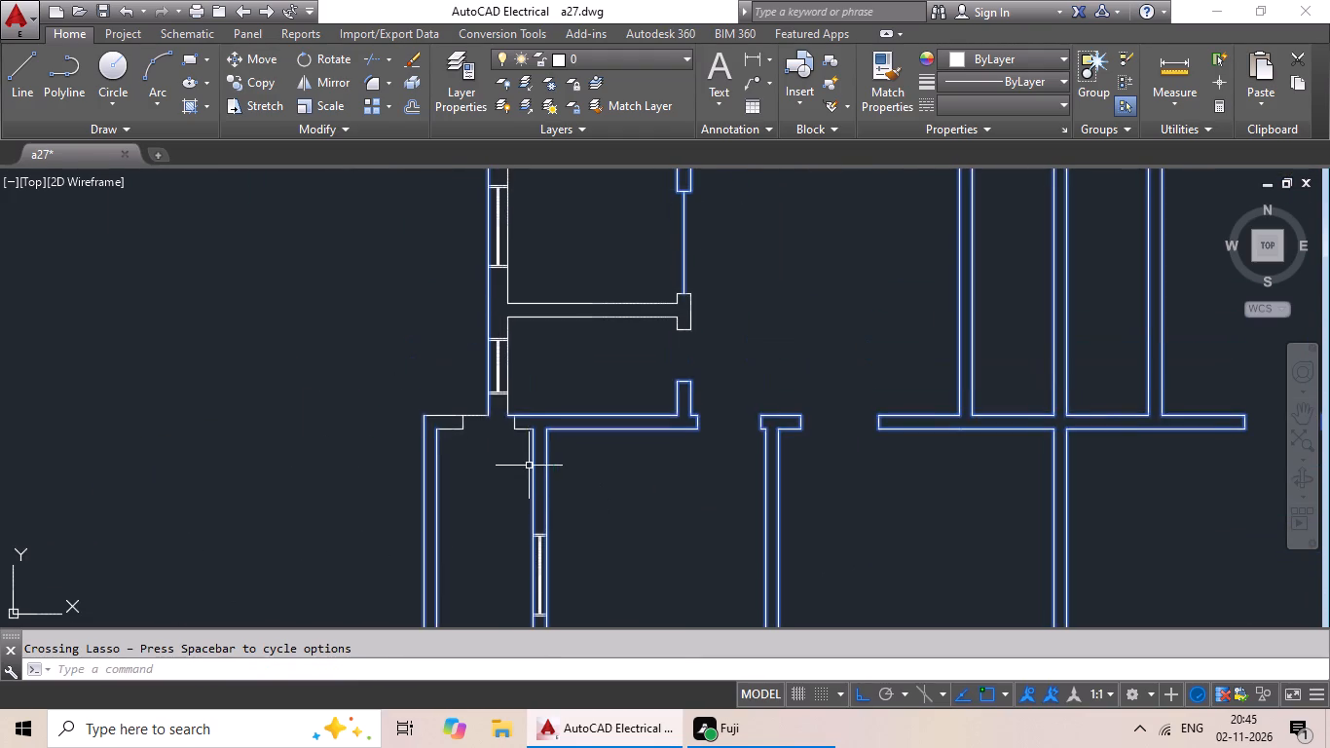
{"action": "scroll", "coordinate": [529, 451], "scroll_direction": "up", "scroll_amount": 4}
{"action": "middle_click_drag", "start_coordinate": [529, 418], "coordinate": [610, 572]}
{"action": "left_click_drag", "start_coordinate": [607, 367], "coordinate": [89, 470]}
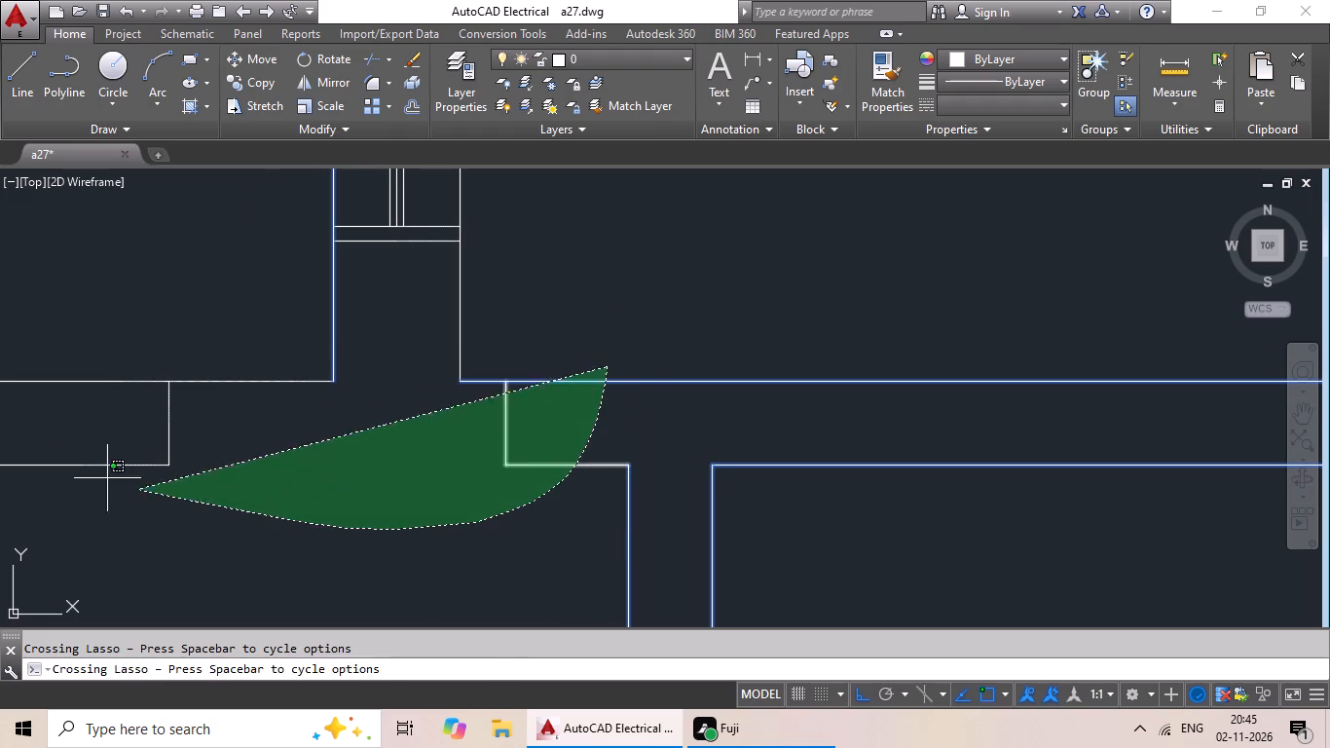
{"action": "left_click_drag", "start_coordinate": [89, 470], "coordinate": [17, 374]}
Add the small left room's lower partition line and its adjoining door jamb lines to the selection.
{"action": "middle_click_drag", "start_coordinate": [105, 425], "coordinate": [536, 589]}
{"action": "scroll", "coordinate": [567, 519], "scroll_direction": "down", "scroll_amount": 1}
{"action": "middle_click_drag", "start_coordinate": [677, 558], "coordinate": [260, 633]}
{"action": "scroll", "coordinate": [197, 589], "scroll_direction": "down", "scroll_amount": 2}
{"action": "middle_click_drag", "start_coordinate": [468, 493], "coordinate": [382, 577]}
{"action": "left_click_drag", "start_coordinate": [589, 445], "coordinate": [296, 539]}
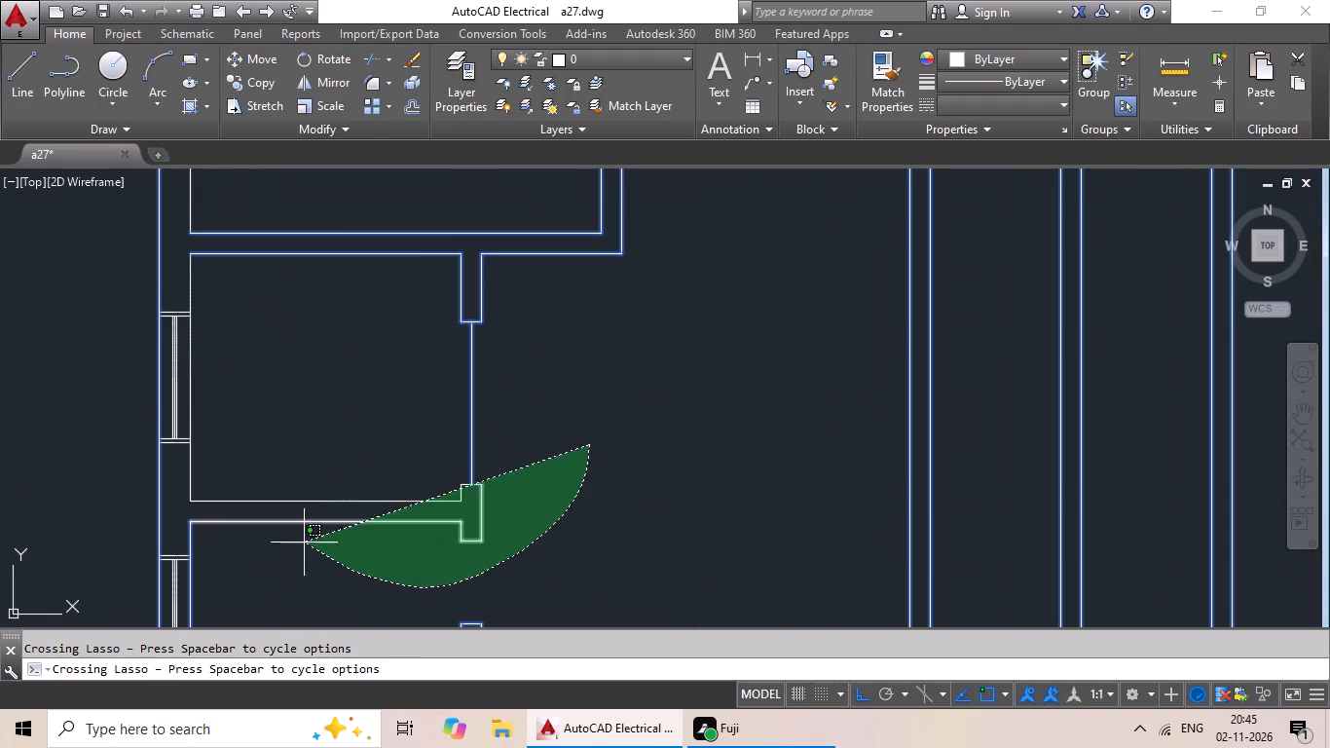
{"action": "left_click_drag", "start_coordinate": [296, 539], "coordinate": [235, 455]}
Add the remaining inner lines of the left outer wall beside the windows to the selection.
{"action": "middle_click_drag", "start_coordinate": [293, 446], "coordinate": [487, 446]}
{"action": "scroll", "coordinate": [343, 478], "scroll_direction": "up", "scroll_amount": 3}
{"action": "left_click_drag", "start_coordinate": [653, 425], "coordinate": [516, 494]}
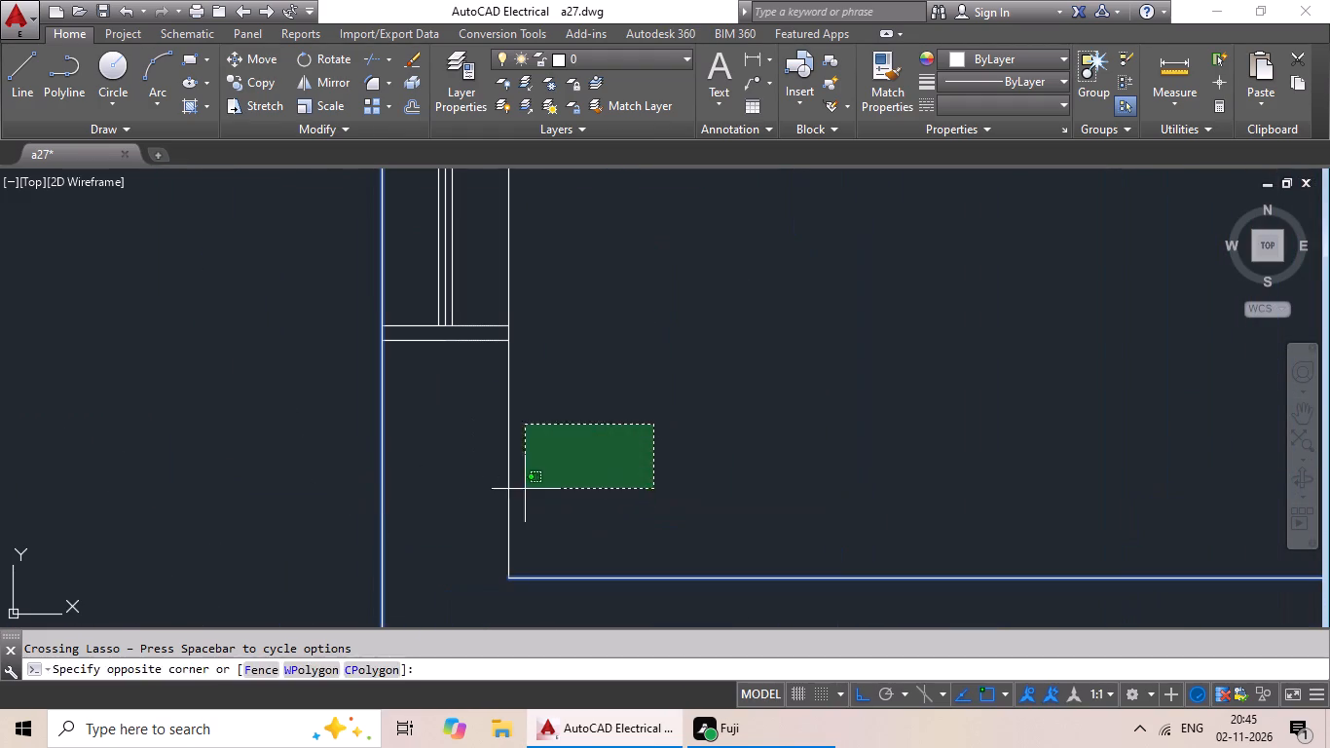
{"action": "left_click_drag", "start_coordinate": [516, 494], "coordinate": [463, 526]}
{"action": "scroll", "coordinate": [594, 470], "scroll_direction": "down", "scroll_amount": 5}
{"action": "scroll", "coordinate": [648, 335], "scroll_direction": "up", "scroll_amount": 5}
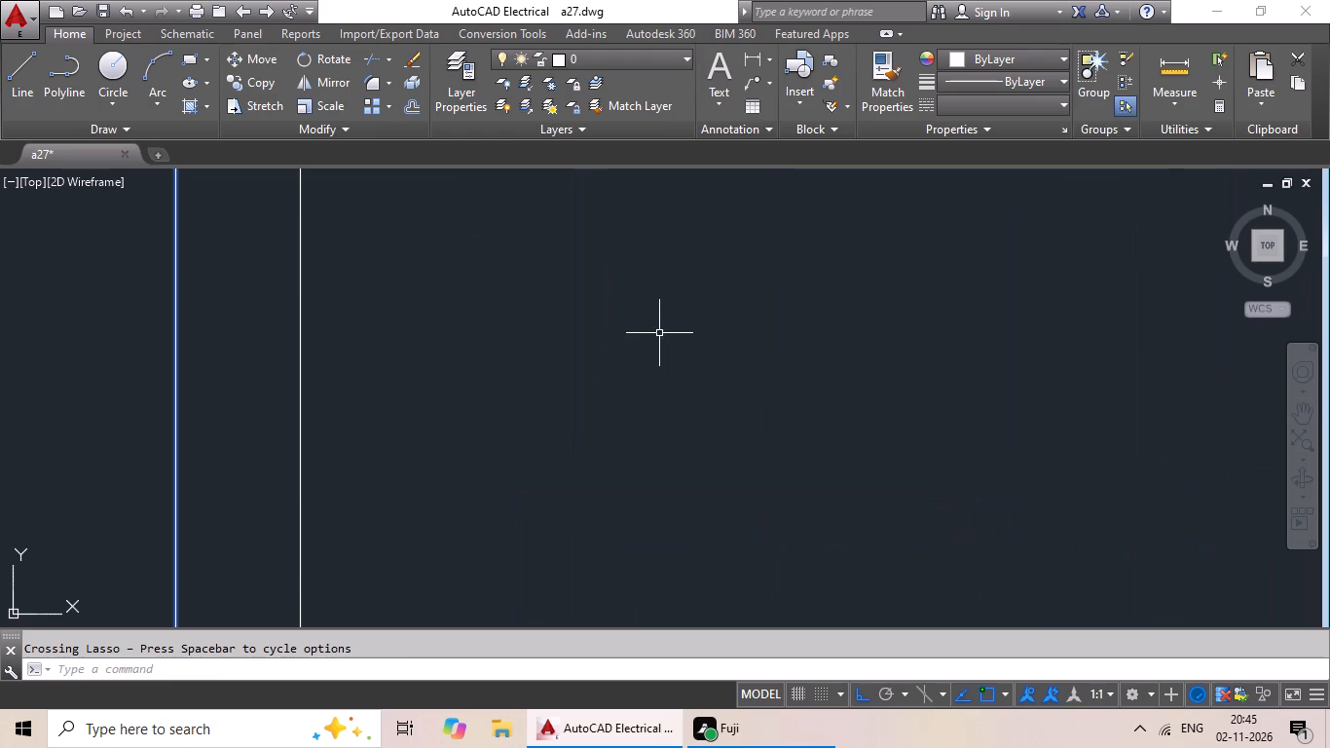
{"action": "left_click_drag", "start_coordinate": [624, 348], "coordinate": [228, 523]}
Add the end caps and small notch lines atop the three long central walls to the selection.
{"action": "scroll", "coordinate": [385, 458], "scroll_direction": "down", "scroll_amount": 6}
{"action": "middle_click_drag", "start_coordinate": [573, 493], "coordinate": [492, 450]}
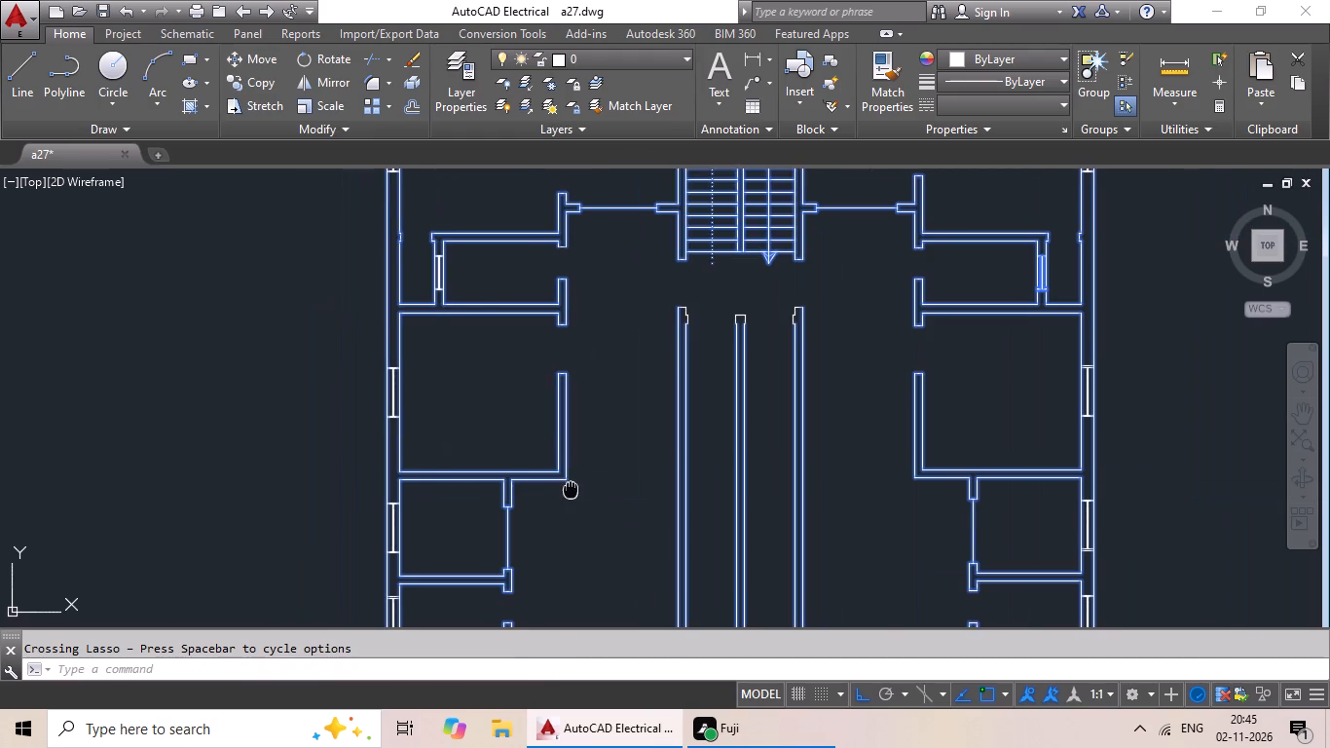
{"action": "middle_click_drag", "start_coordinate": [492, 450], "coordinate": [477, 444]}
{"action": "scroll", "coordinate": [704, 280], "scroll_direction": "up", "scroll_amount": 2}
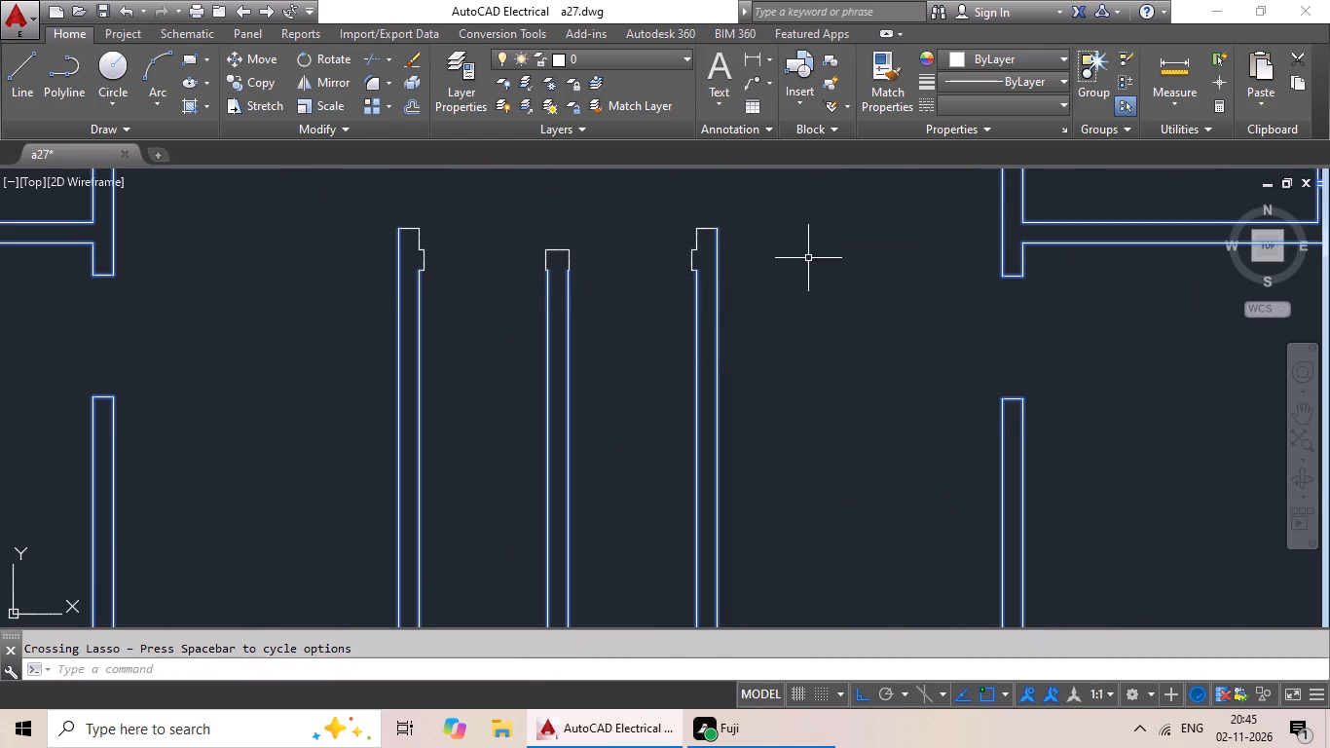
{"action": "middle_click_drag", "start_coordinate": [807, 265], "coordinate": [770, 356]}
{"action": "left_click_drag", "start_coordinate": [798, 289], "coordinate": [662, 372]}
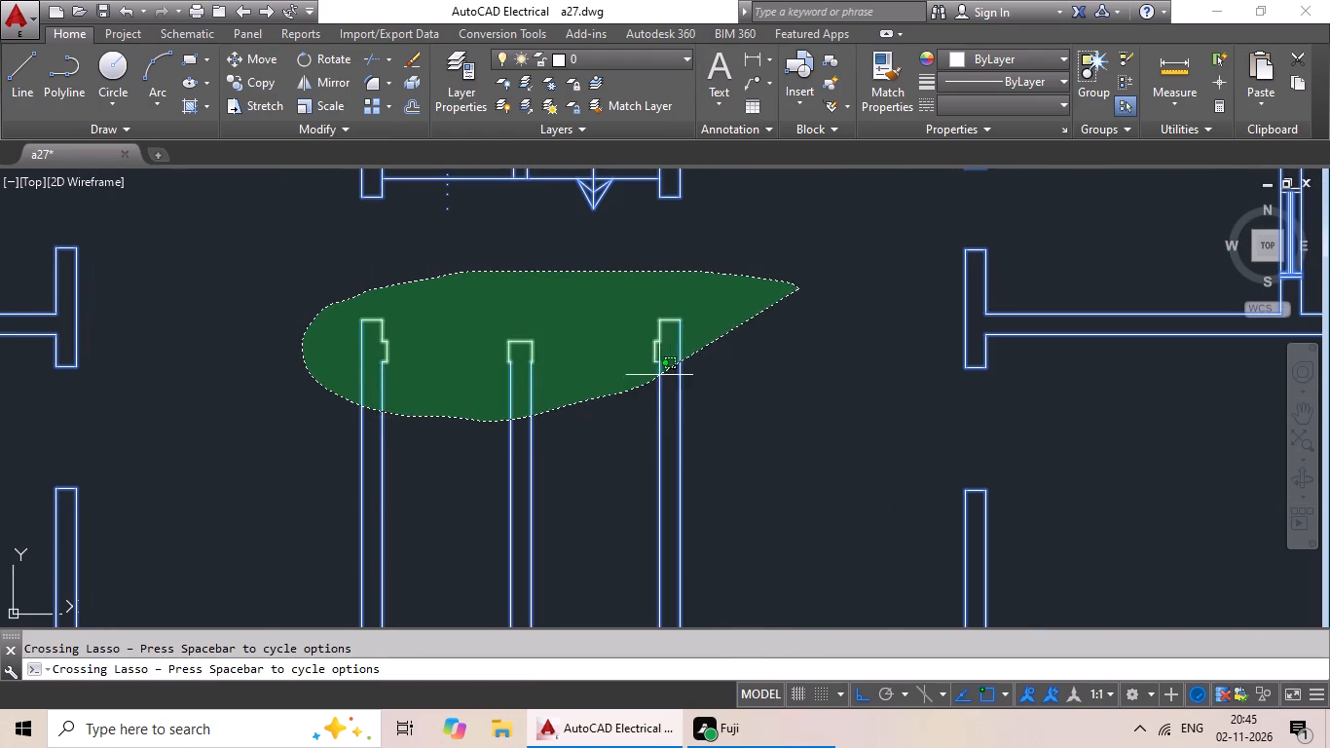
{"action": "left_click_drag", "start_coordinate": [662, 372], "coordinate": [674, 363]}
Inspect the whole floor plan for wall or staircase lines still missing from the selection.
{"action": "scroll", "coordinate": [743, 354], "scroll_direction": "down", "scroll_amount": 2}
{"action": "middle_click_drag", "start_coordinate": [774, 394], "coordinate": [634, 220]}
{"action": "scroll", "coordinate": [684, 300], "scroll_direction": "down", "scroll_amount": 1}
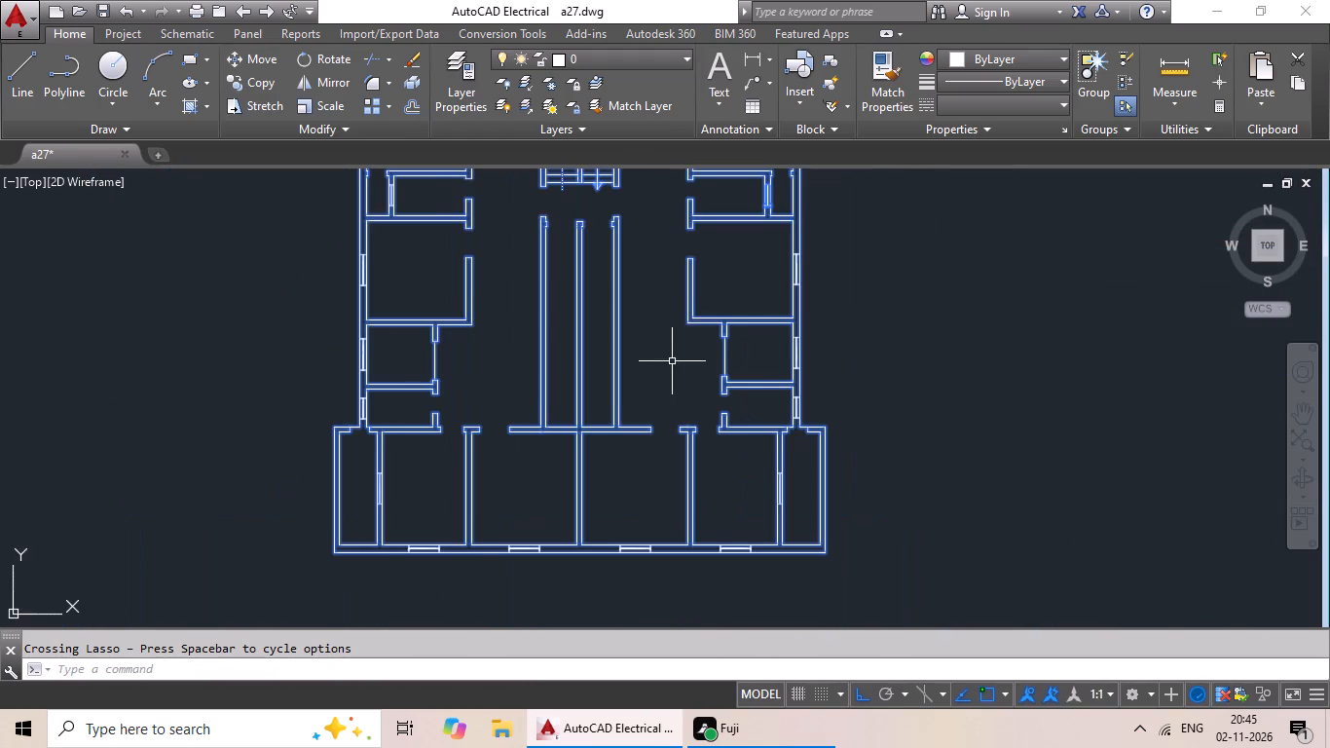
{"action": "middle_click_drag", "start_coordinate": [672, 361], "coordinate": [593, 486]}
{"action": "middle_click_drag", "start_coordinate": [579, 348], "coordinate": [526, 498]}
{"action": "scroll", "coordinate": [609, 361], "scroll_direction": "up", "scroll_amount": 3}
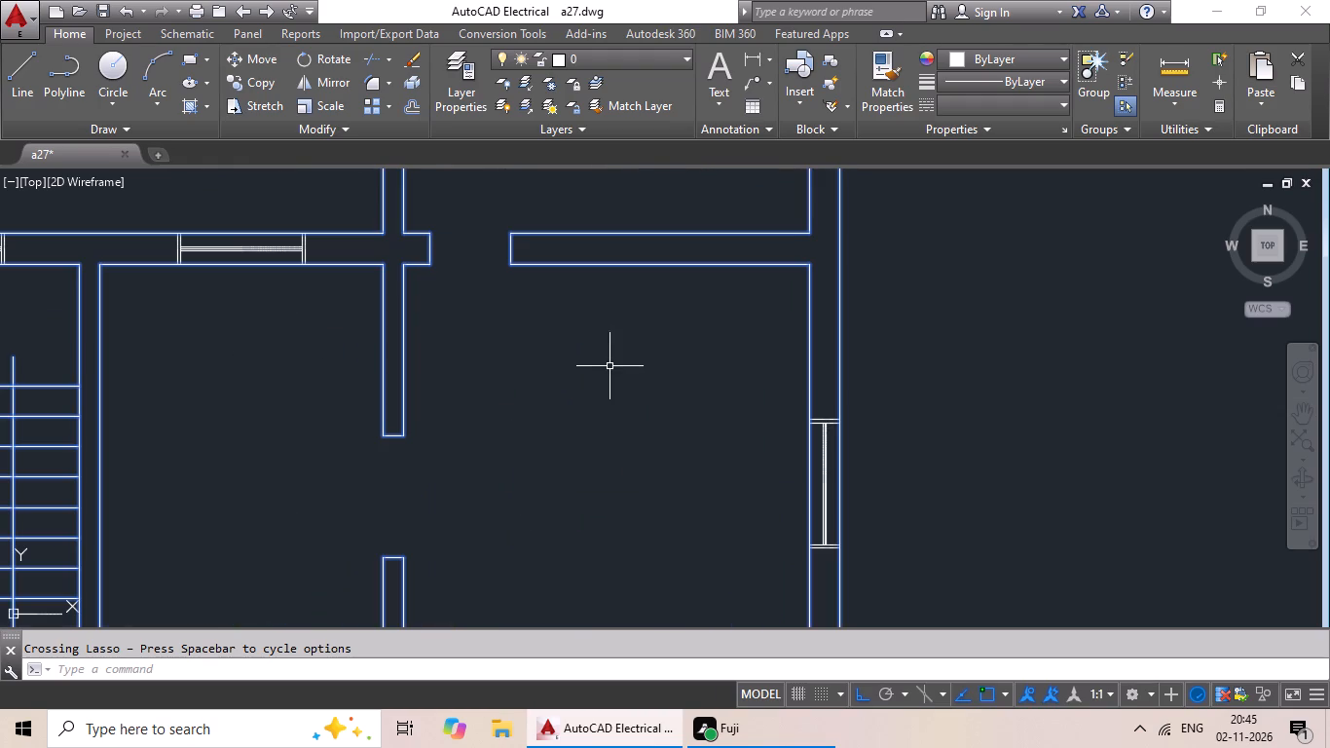
{"action": "middle_click_drag", "start_coordinate": [573, 396], "coordinate": [662, 225]}
{"action": "middle_click_drag", "start_coordinate": [651, 342], "coordinate": [687, 125]}
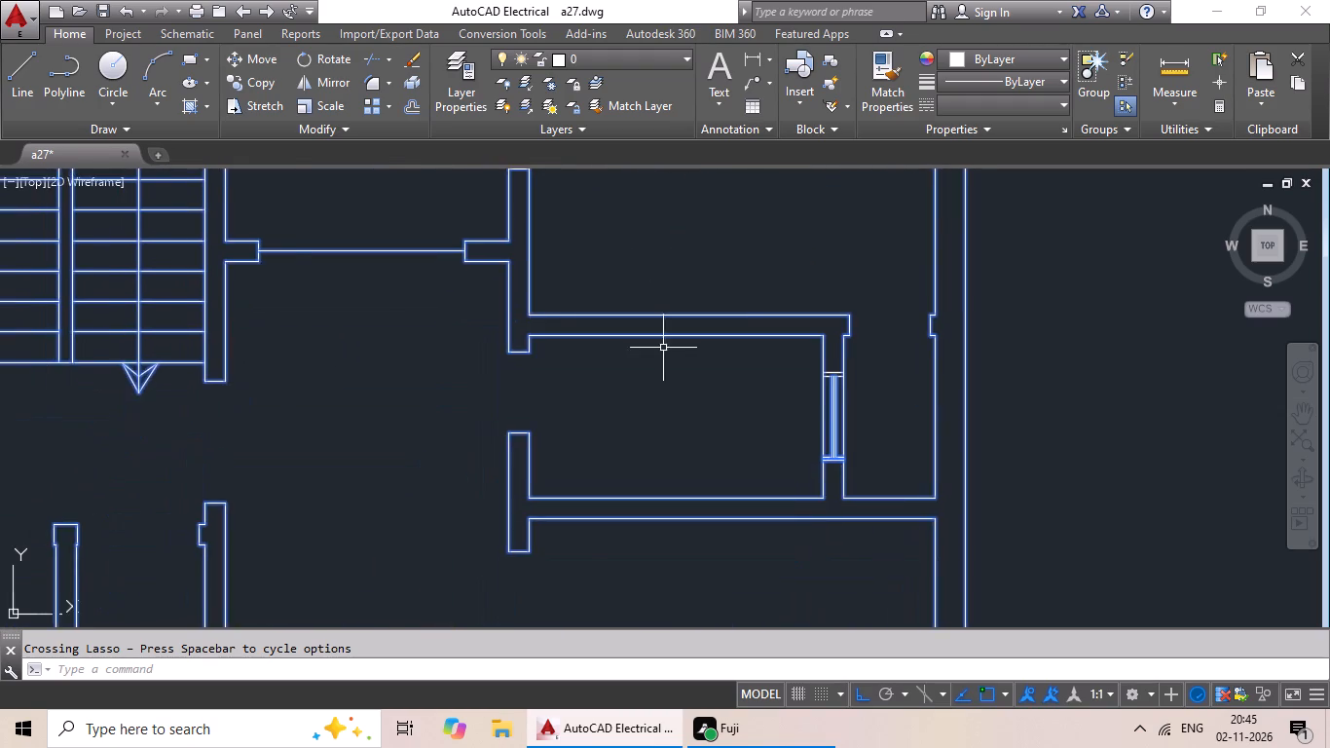
{"action": "scroll", "coordinate": [663, 350], "scroll_direction": "down", "scroll_amount": 1}
{"action": "middle_click_drag", "start_coordinate": [671, 350], "coordinate": [712, 213]}
{"action": "middle_click_drag", "start_coordinate": [718, 319], "coordinate": [744, 106]}
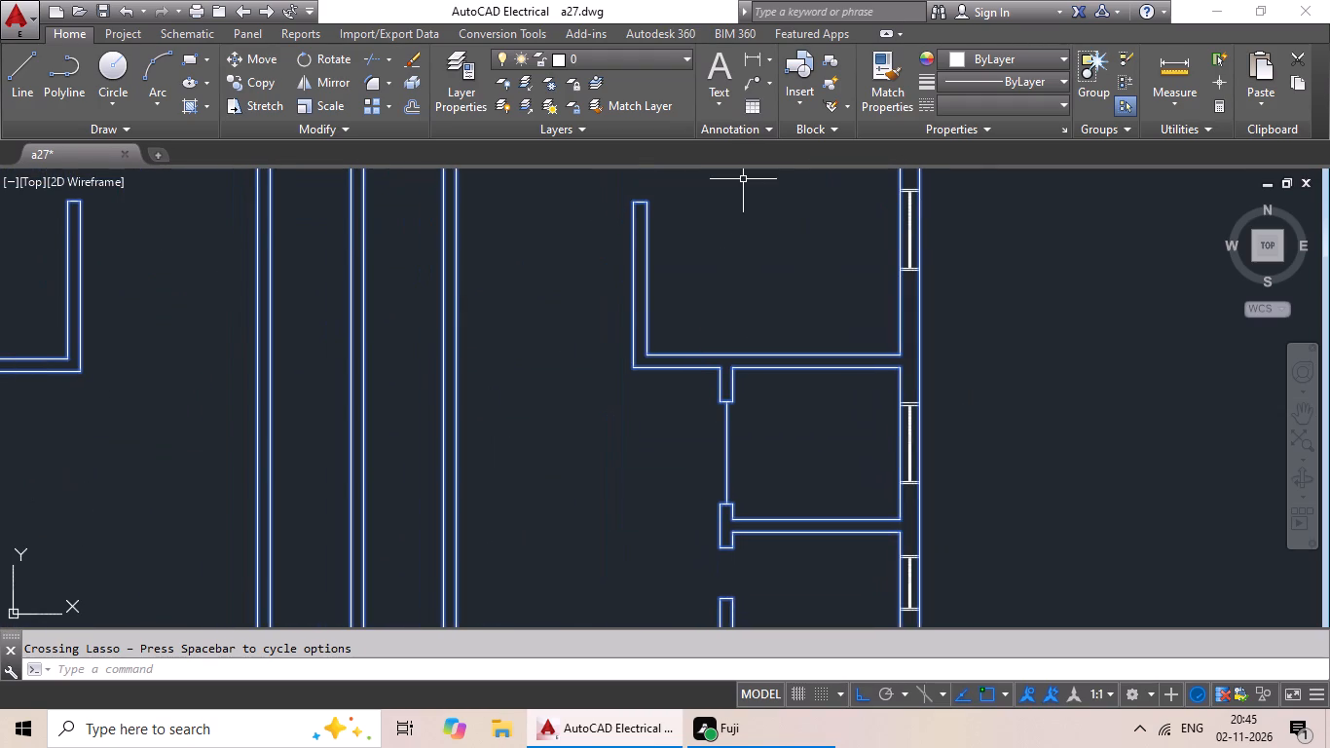
{"action": "middle_click_drag", "start_coordinate": [760, 243], "coordinate": [870, 352]}
{"action": "middle_click_drag", "start_coordinate": [751, 321], "coordinate": [990, 374]}
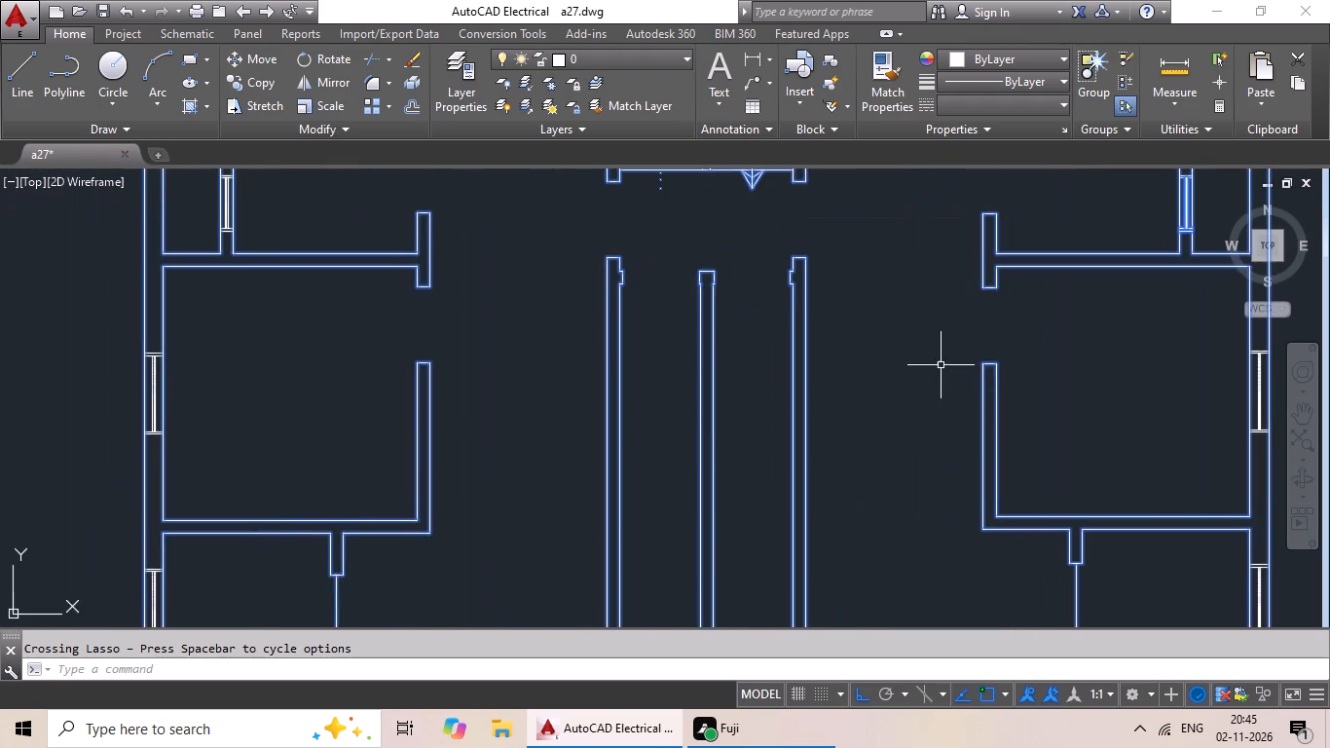
{"action": "scroll", "coordinate": [940, 365], "scroll_direction": "down", "scroll_amount": 1}
{"action": "scroll", "coordinate": [544, 277], "scroll_direction": "up", "scroll_amount": 3}
{"action": "scroll", "coordinate": [544, 283], "scroll_direction": "down", "scroll_amount": 3}
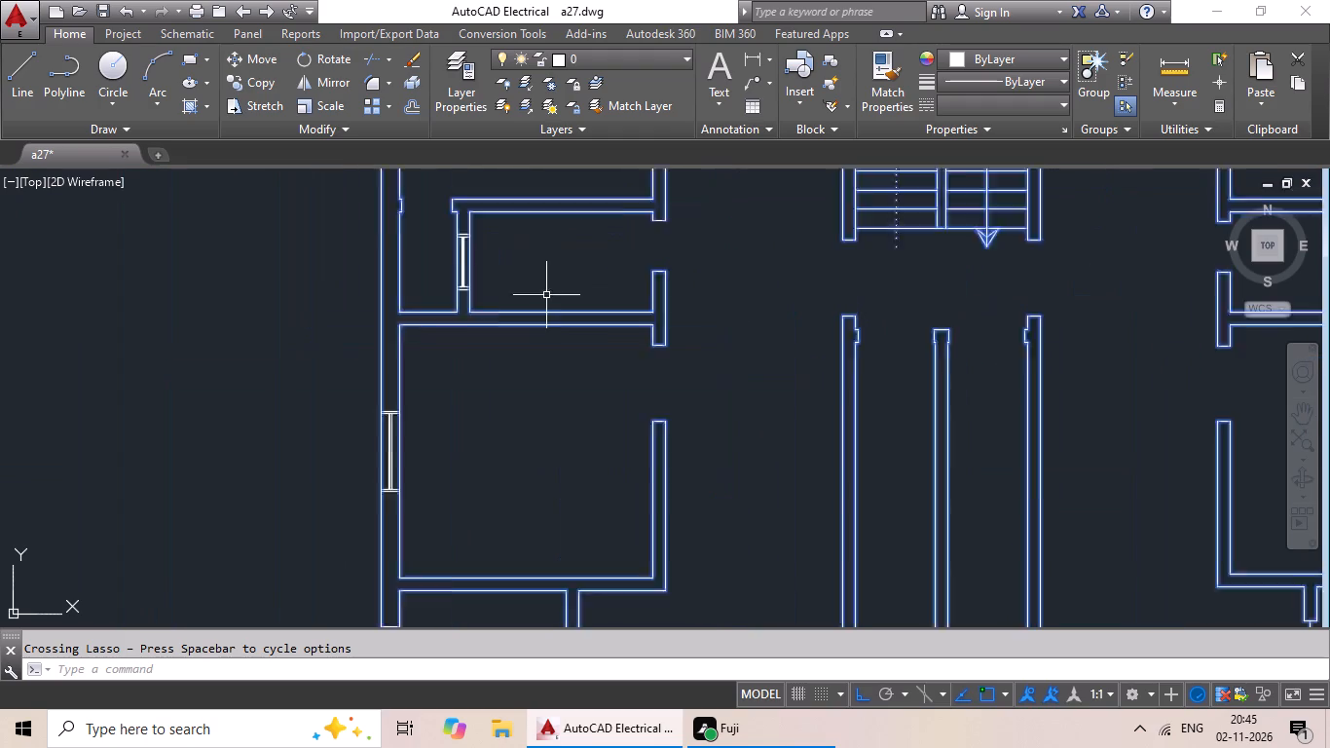
{"action": "middle_click_drag", "start_coordinate": [569, 368], "coordinate": [545, 238]}
{"action": "middle_click_drag", "start_coordinate": [626, 323], "coordinate": [603, 199]}
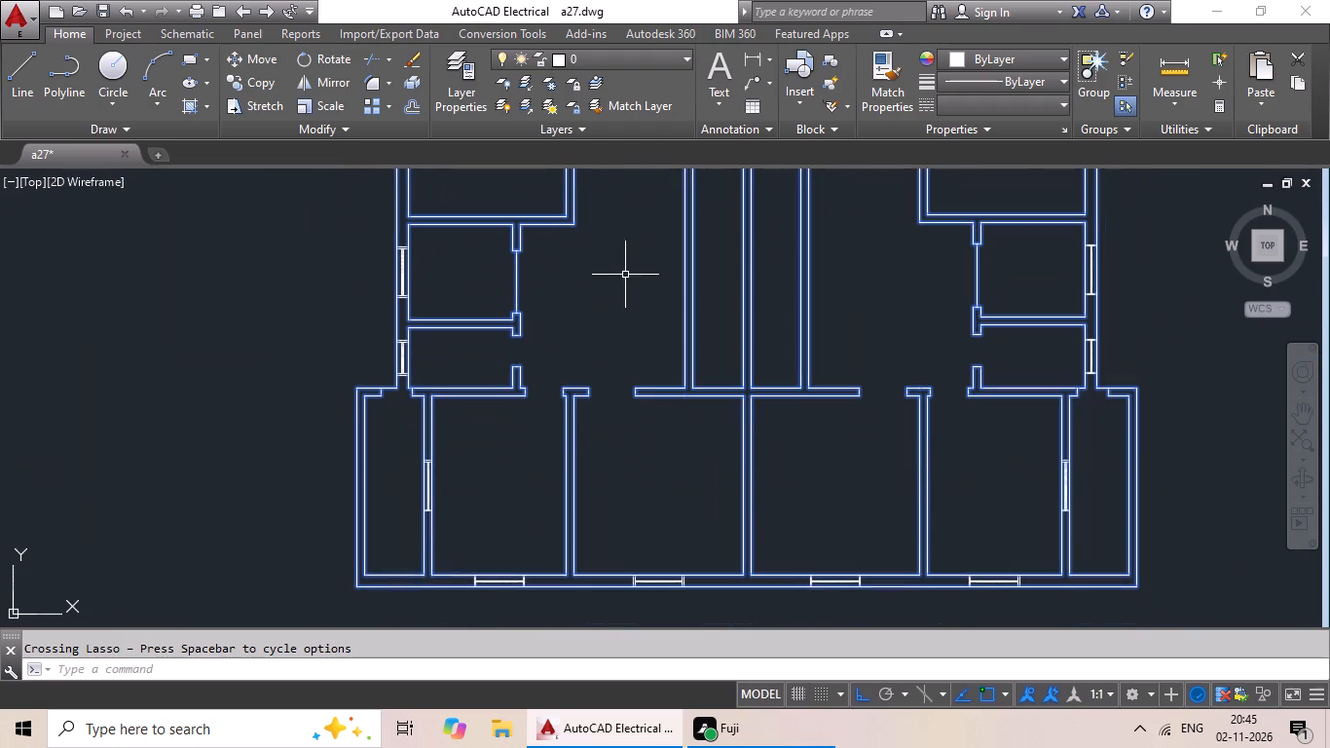
{"action": "scroll", "coordinate": [634, 421], "scroll_direction": "up", "scroll_amount": 2}
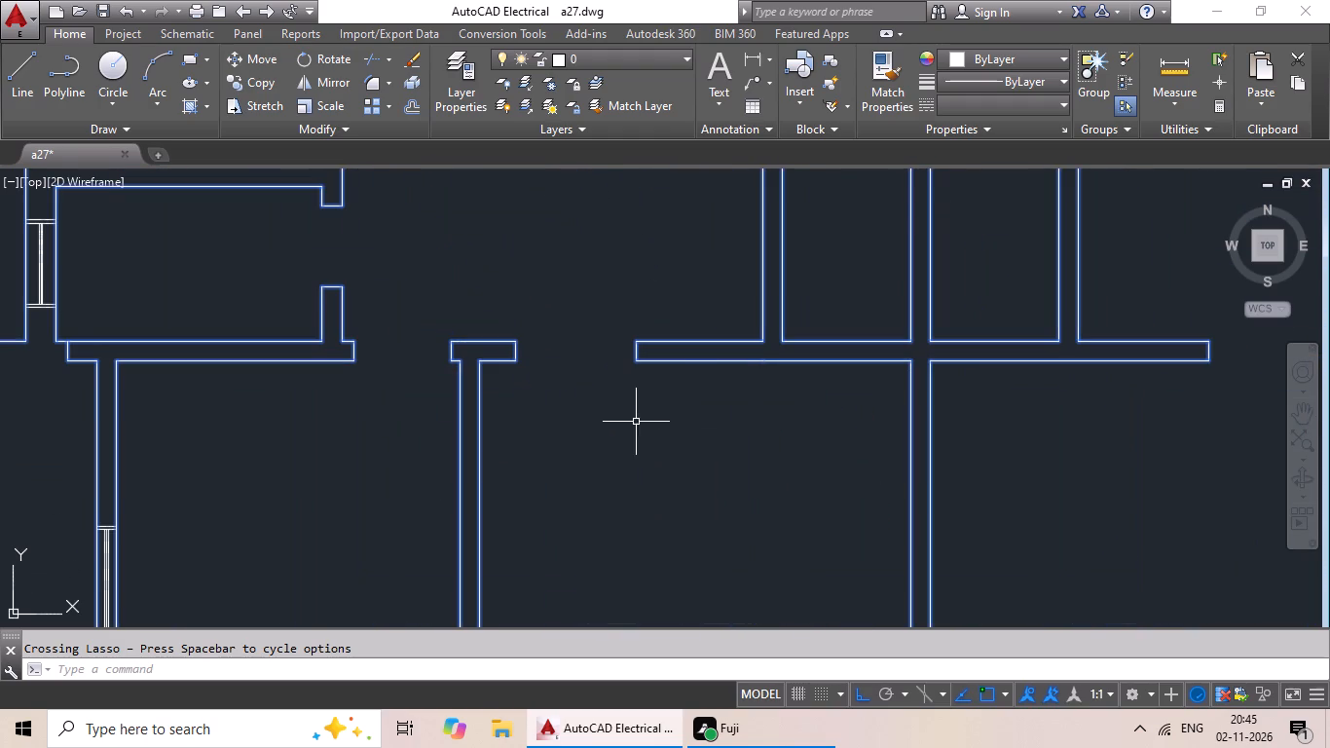
{"action": "scroll", "coordinate": [692, 449], "scroll_direction": "down", "scroll_amount": 1}
{"action": "middle_click_drag", "start_coordinate": [704, 450], "coordinate": [411, 453]}
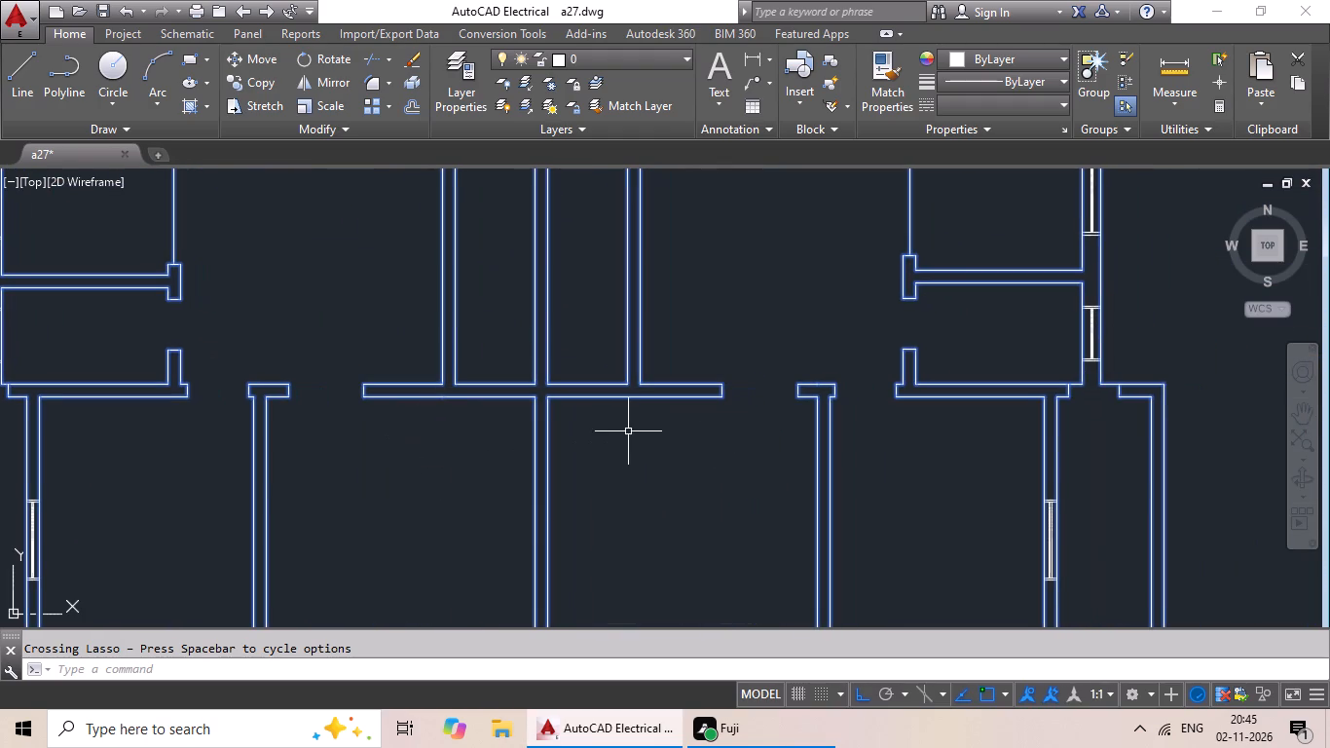
{"action": "middle_click_drag", "start_coordinate": [634, 427], "coordinate": [517, 565]}
{"action": "scroll", "coordinate": [641, 386], "scroll_direction": "down", "scroll_amount": 1}
{"action": "middle_click_drag", "start_coordinate": [648, 361], "coordinate": [547, 617]}
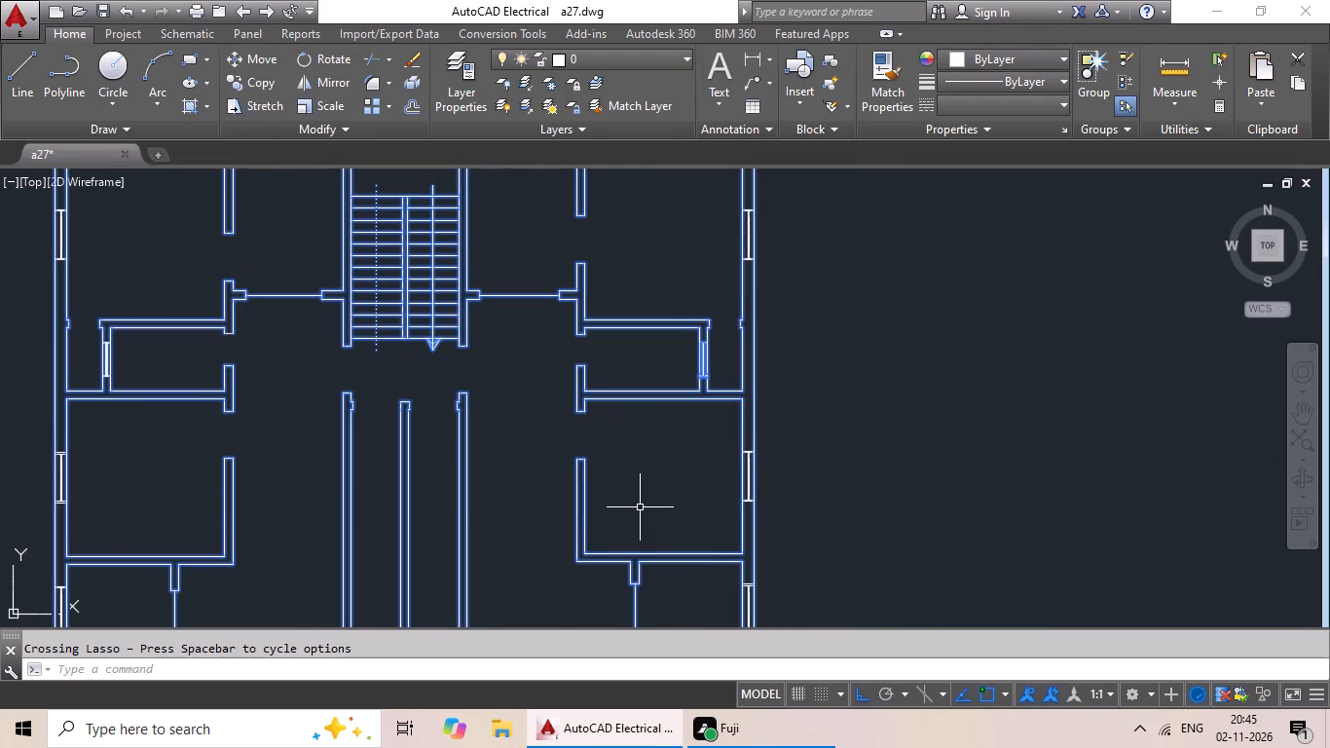
{"action": "middle_click_drag", "start_coordinate": [651, 493], "coordinate": [800, 328]}
{"action": "scroll", "coordinate": [783, 342], "scroll_direction": "down", "scroll_amount": 1}
{"action": "middle_click_drag", "start_coordinate": [783, 342], "coordinate": [708, 472]}
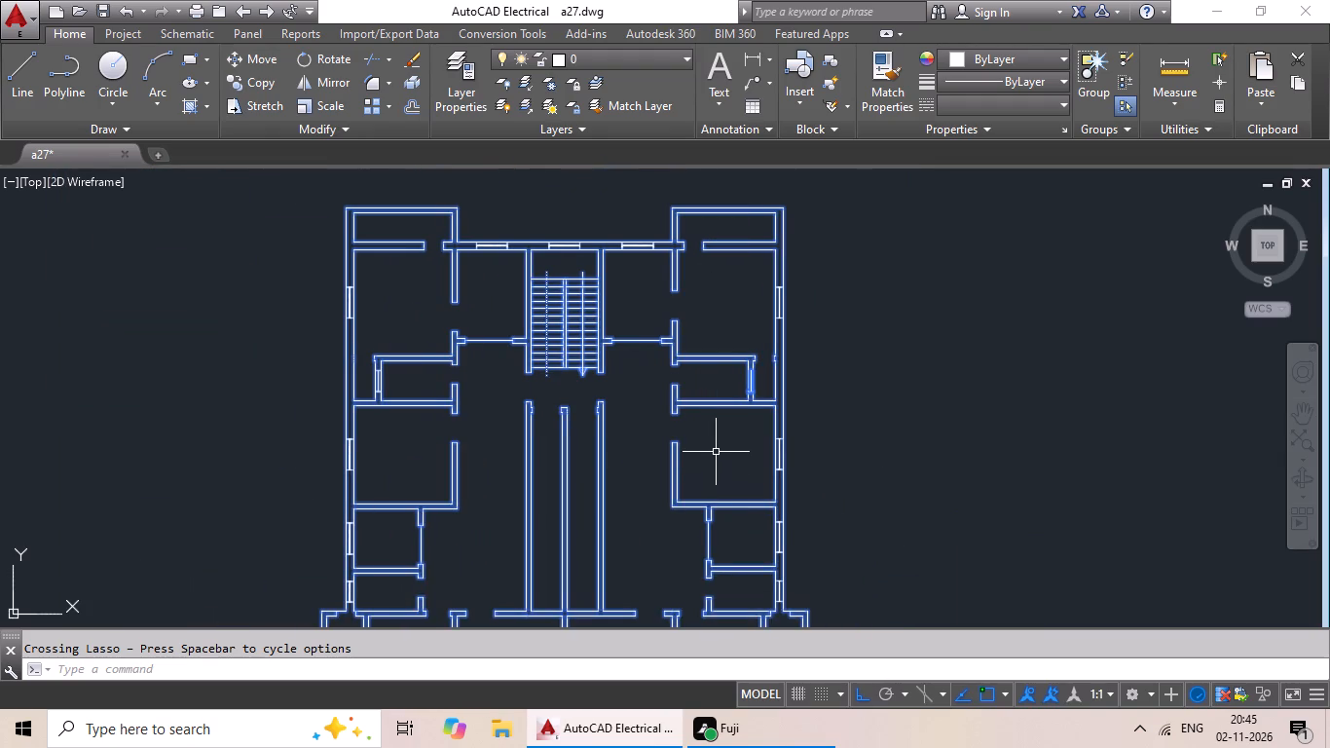
Set the colour of the selected wall and staircase lines to Green and clear the selection.
{"action": "middle_click_drag", "start_coordinate": [716, 452], "coordinate": [719, 337]}
{"action": "middle_click_drag", "start_coordinate": [962, 276], "coordinate": [877, 390]}
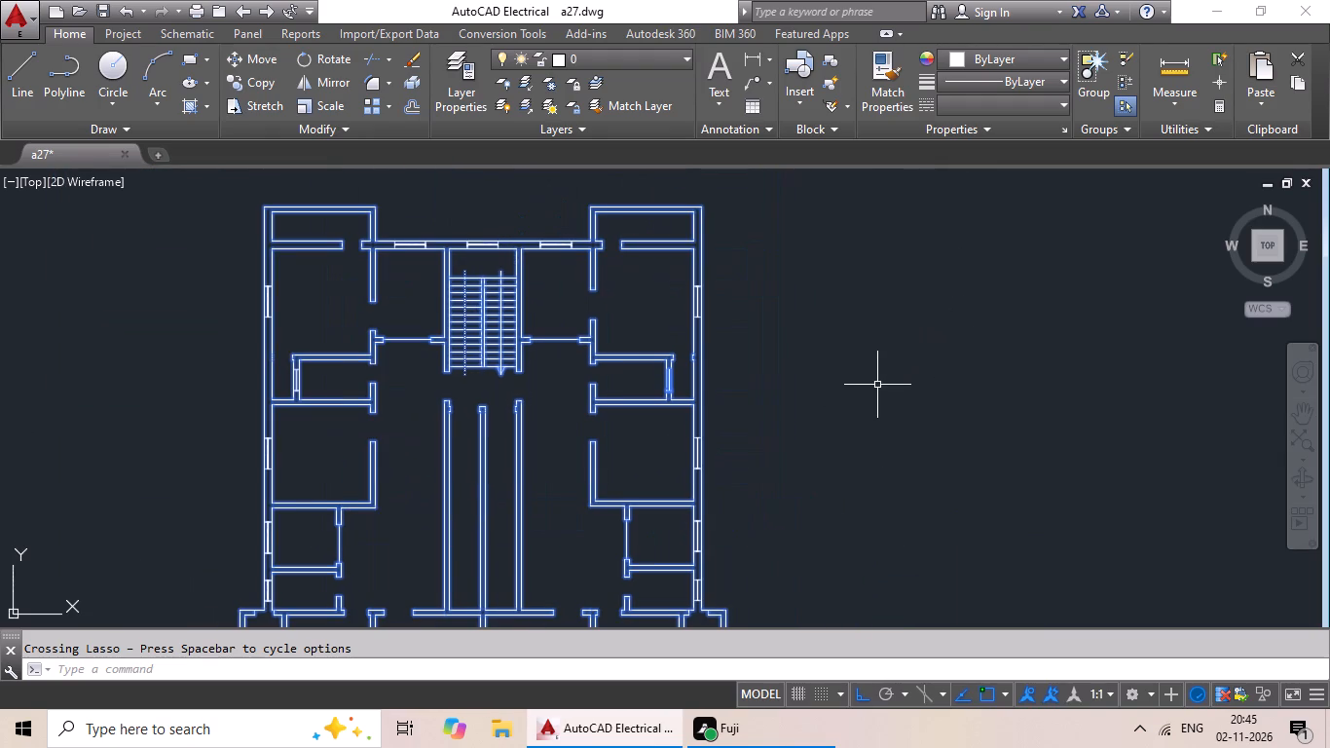
{"action": "left_click", "coordinate": [1062, 56]}
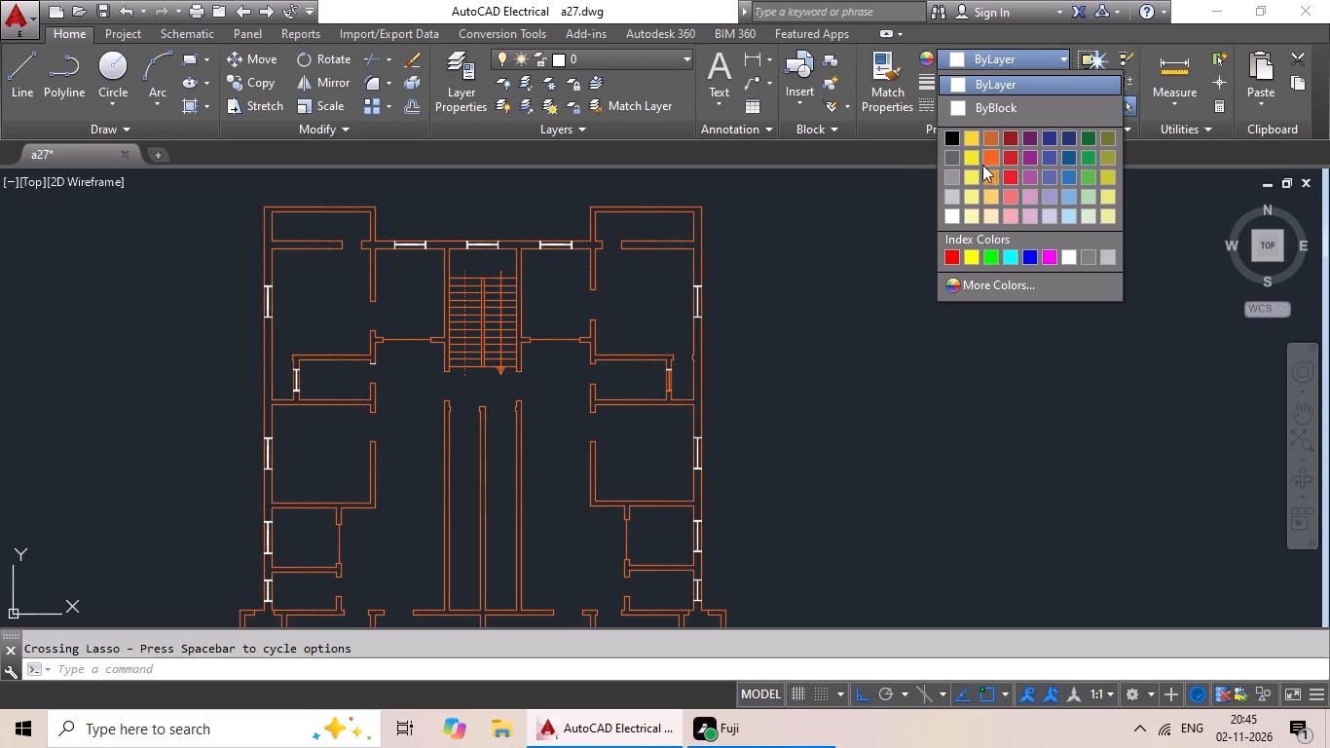
{"action": "left_click", "coordinate": [988, 263]}
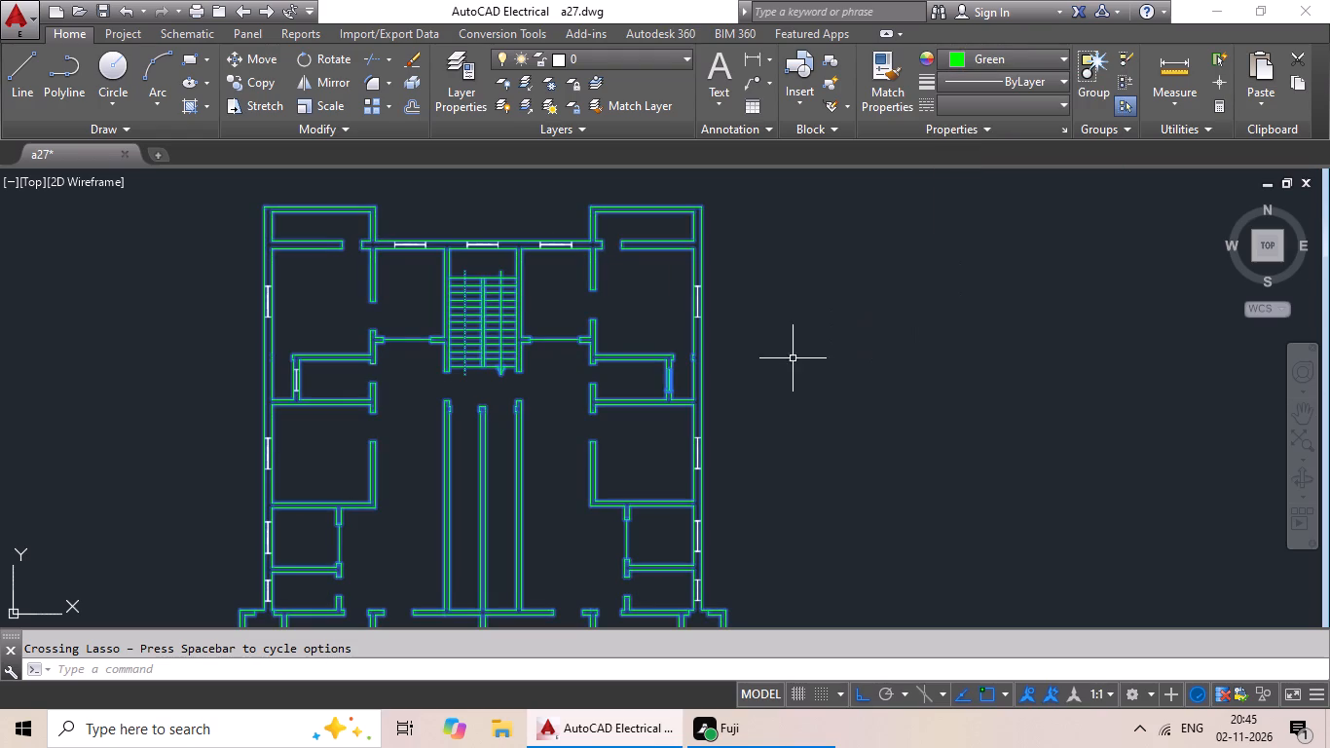
{"action": "key", "text": "Escape"}
Select all lines of the window in the top wall above the staircase.
{"action": "scroll", "coordinate": [478, 245], "scroll_direction": "up", "scroll_amount": 3}
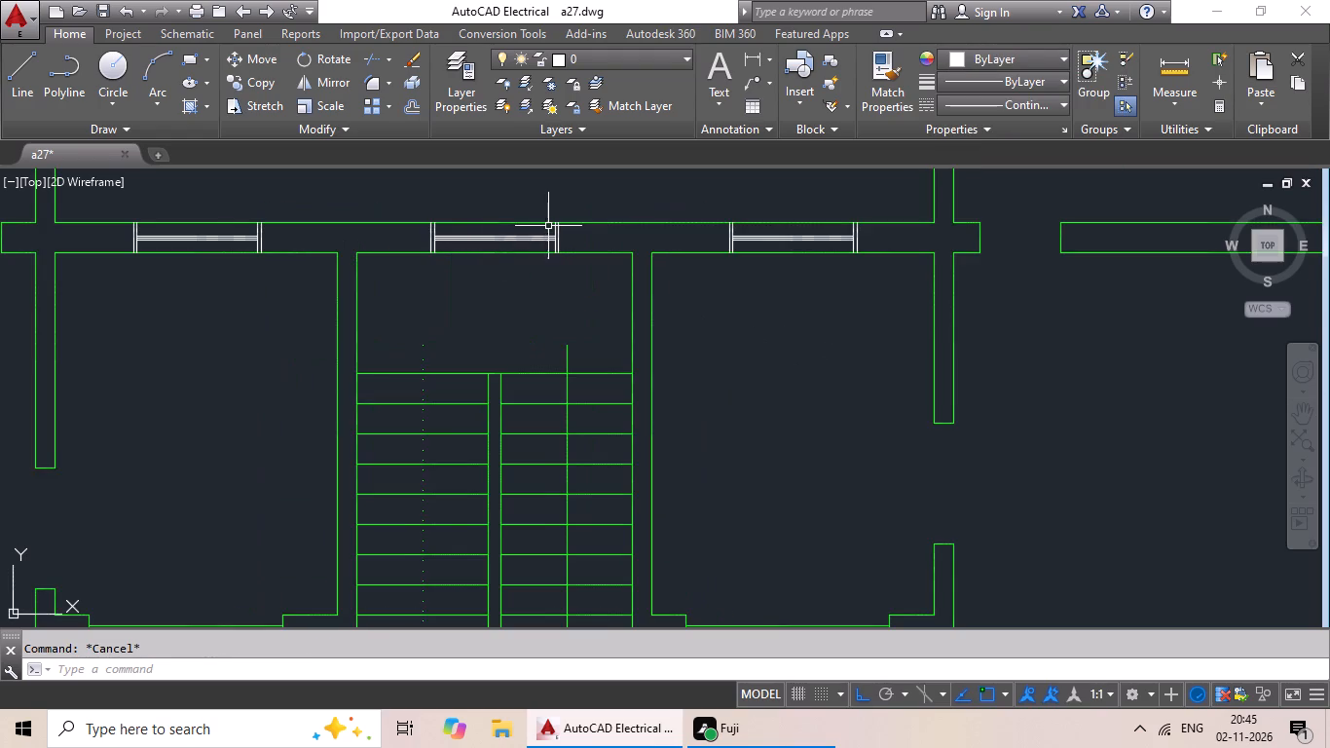
{"action": "middle_click_drag", "start_coordinate": [552, 226], "coordinate": [553, 330]}
{"action": "scroll", "coordinate": [557, 335], "scroll_direction": "up", "scroll_amount": 4}
{"action": "left_click_drag", "start_coordinate": [655, 340], "coordinate": [305, 360]}
{"action": "middle_click_drag", "start_coordinate": [314, 363], "coordinate": [861, 362]}
{"action": "left_click_drag", "start_coordinate": [463, 312], "coordinate": [113, 332]}
{"action": "scroll", "coordinate": [235, 353], "scroll_direction": "down", "scroll_amount": 3}
Add all lines of the top wall's window left of the staircase to the selection.
{"action": "middle_click_drag", "start_coordinate": [203, 365], "coordinate": [939, 411]}
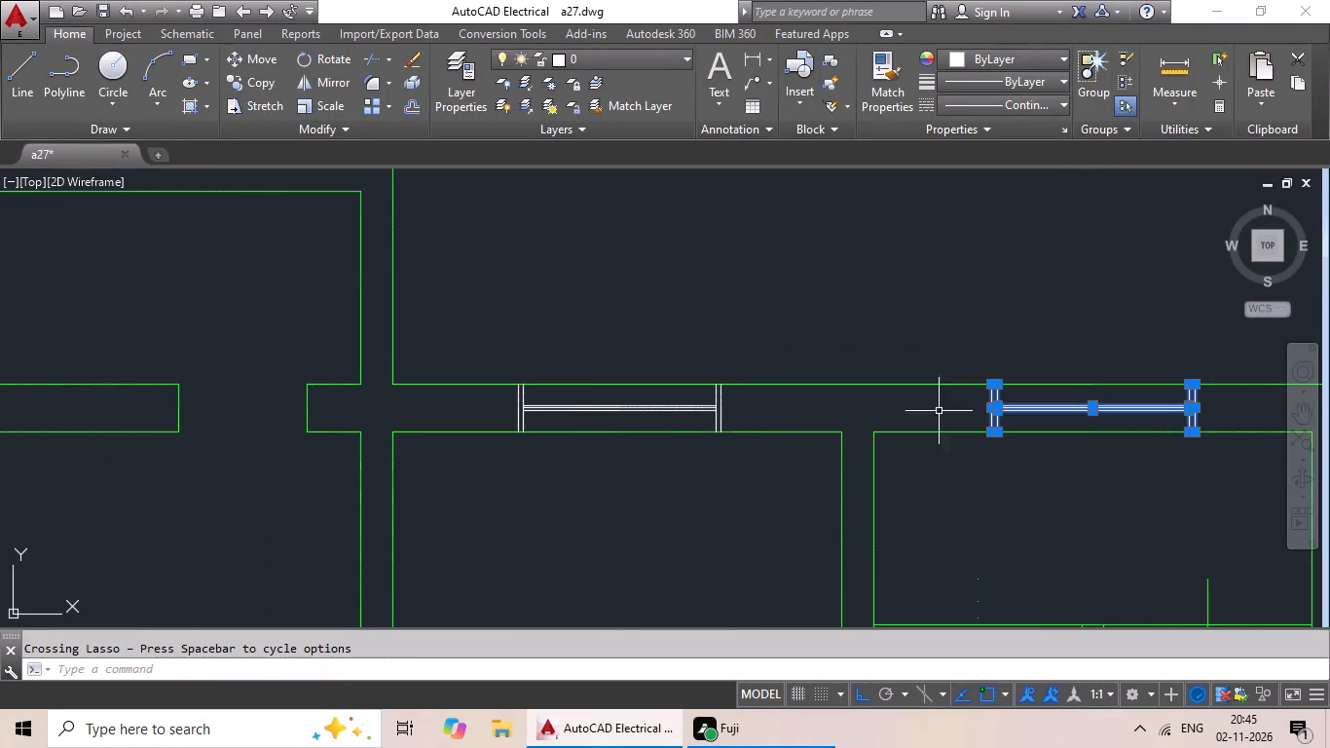
{"action": "scroll", "coordinate": [715, 425], "scroll_direction": "up", "scroll_amount": 3}
{"action": "left_click_drag", "start_coordinate": [857, 356], "coordinate": [455, 292]}
{"action": "middle_click_drag", "start_coordinate": [456, 314], "coordinate": [946, 310]}
{"action": "left_click_drag", "start_coordinate": [504, 291], "coordinate": [292, 306]}
Add all lines of the top wall's window right of the staircase to the selection.
{"action": "scroll", "coordinate": [504, 287], "scroll_direction": "down", "scroll_amount": 4}
{"action": "scroll", "coordinate": [569, 341], "scroll_direction": "down", "scroll_amount": 1}
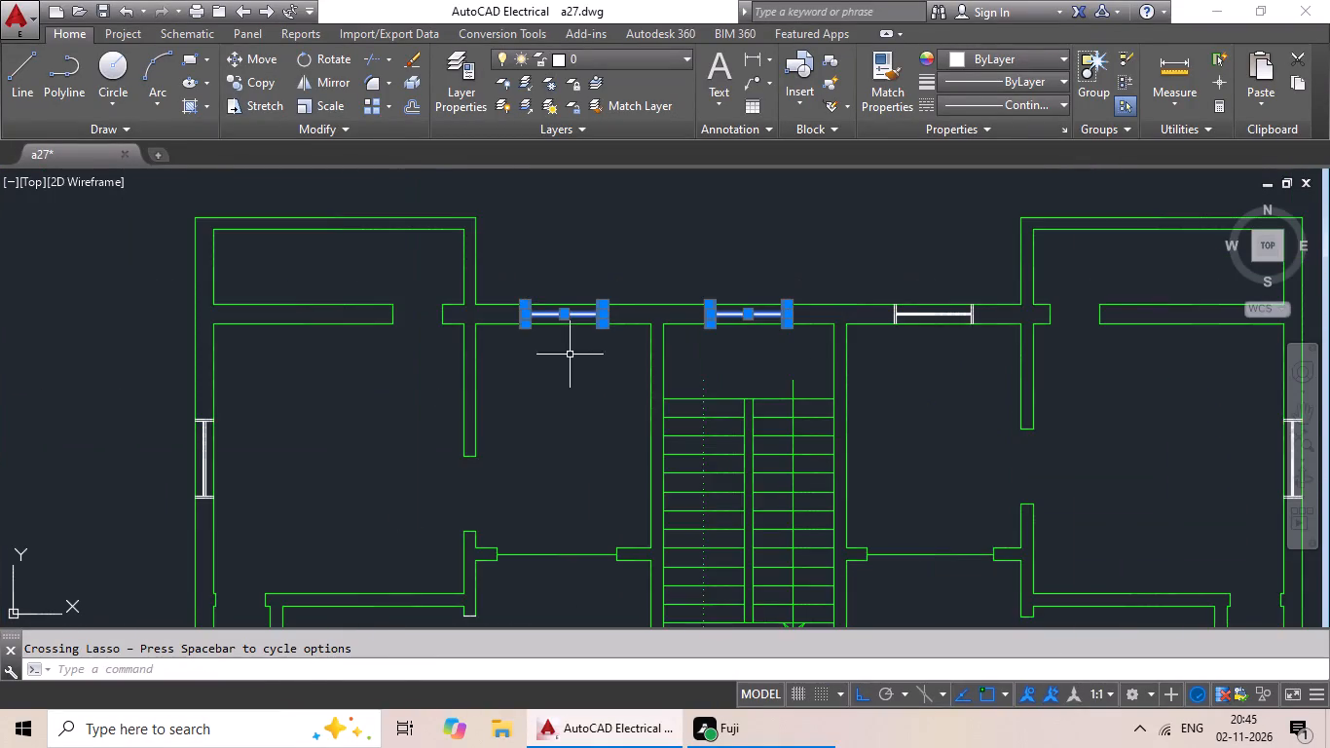
{"action": "scroll", "coordinate": [587, 381], "scroll_direction": "down", "scroll_amount": 1}
{"action": "middle_click_drag", "start_coordinate": [580, 387], "coordinate": [381, 382]}
{"action": "scroll", "coordinate": [620, 338], "scroll_direction": "up", "scroll_amount": 4}
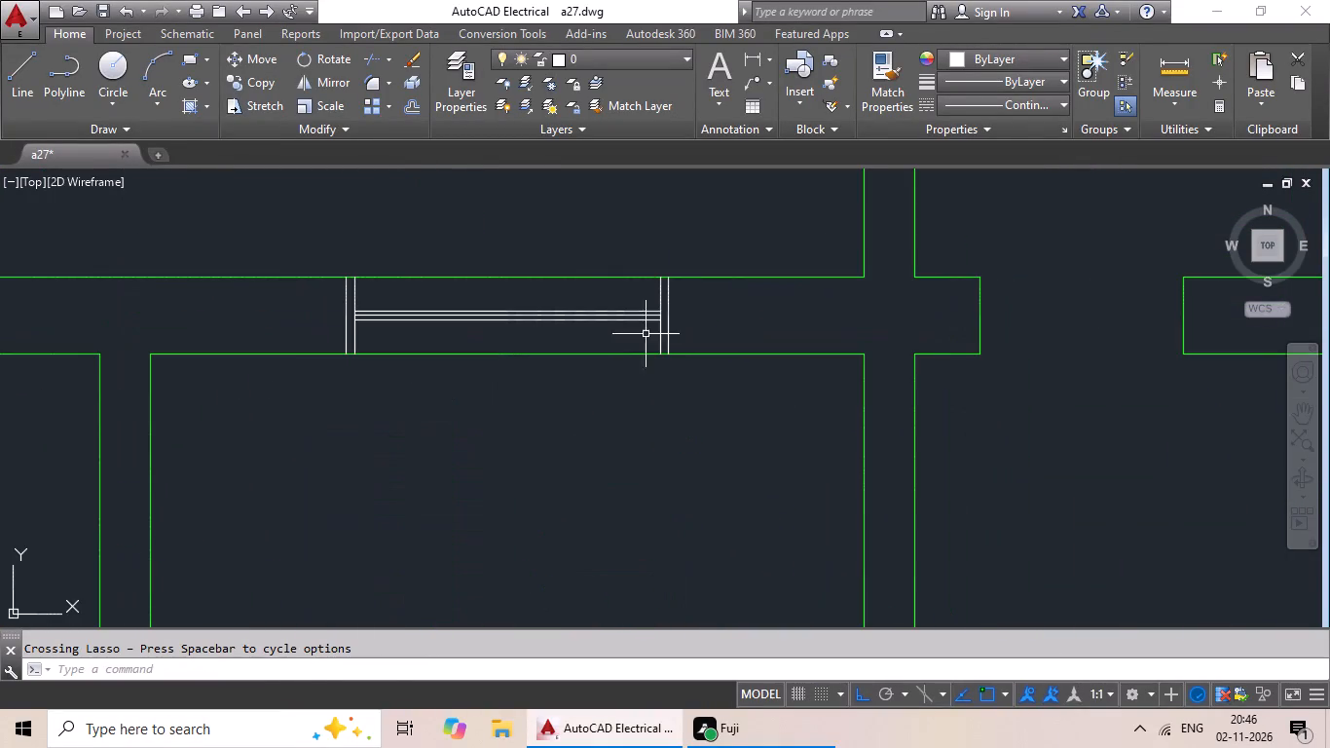
{"action": "scroll", "coordinate": [681, 318], "scroll_direction": "up", "scroll_amount": 1}
{"action": "left_click_drag", "start_coordinate": [718, 299], "coordinate": [497, 290]}
{"action": "middle_click_drag", "start_coordinate": [511, 306], "coordinate": [771, 324]}
{"action": "scroll", "coordinate": [616, 324], "scroll_direction": "up", "scroll_amount": 1}
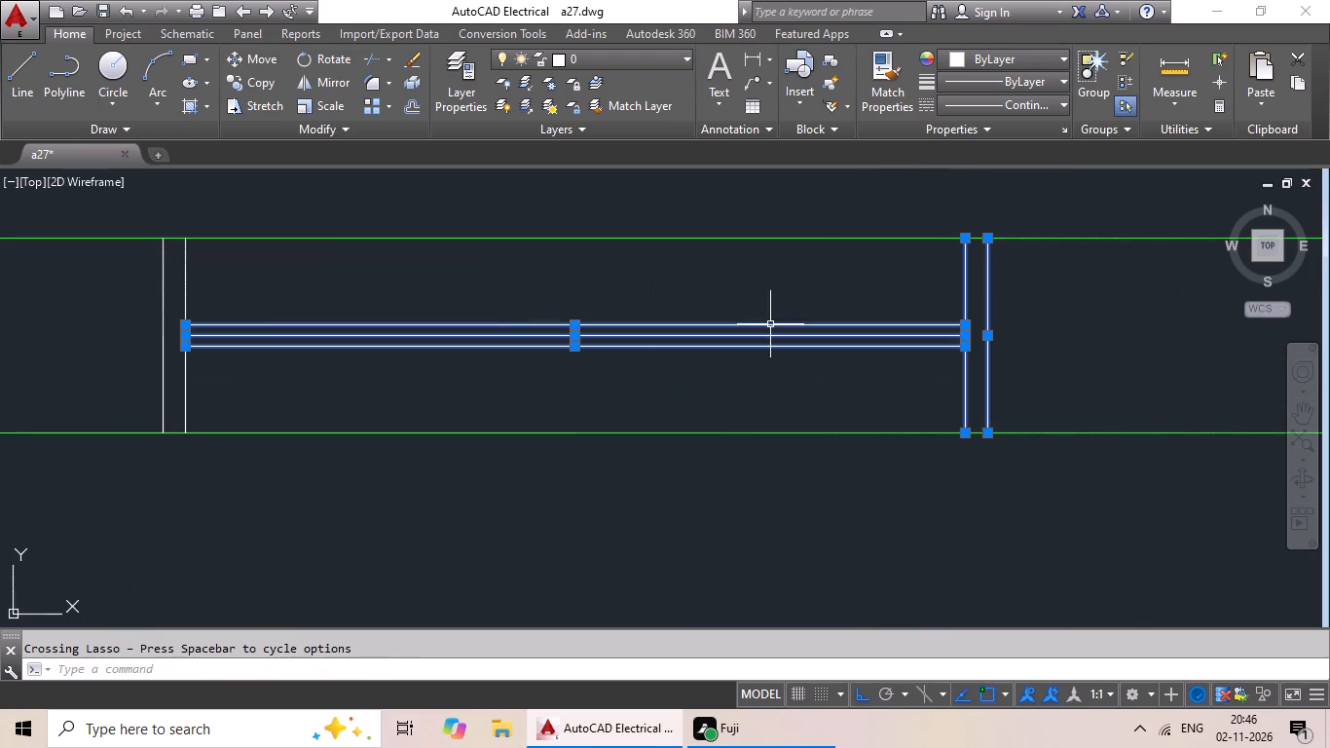
{"action": "left_click_drag", "start_coordinate": [434, 274], "coordinate": [89, 261]}
Add all lines of the uppermost window in the right outer wall to the selection.
{"action": "scroll", "coordinate": [319, 323], "scroll_direction": "down", "scroll_amount": 6}
{"action": "middle_click_drag", "start_coordinate": [398, 415], "coordinate": [397, 413]}
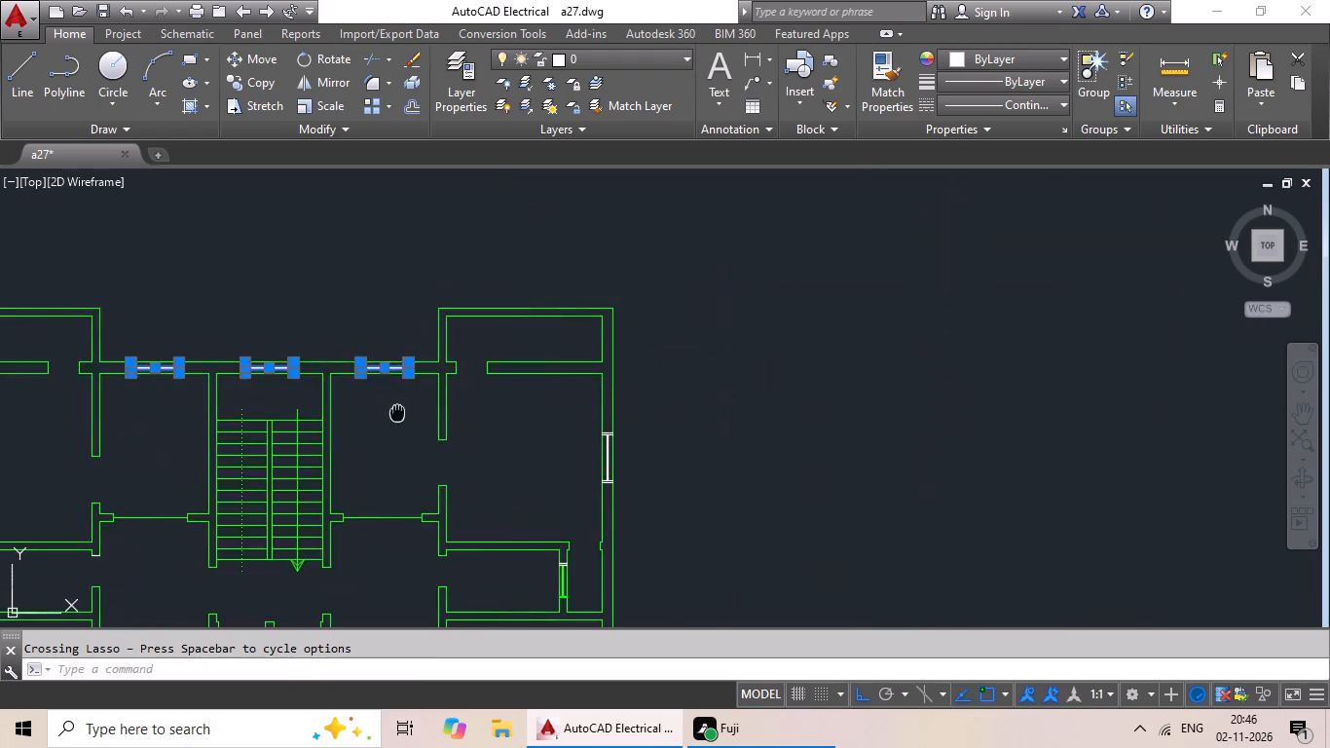
{"action": "middle_click_drag", "start_coordinate": [397, 413], "coordinate": [251, 193]}
{"action": "scroll", "coordinate": [482, 219], "scroll_direction": "up", "scroll_amount": 4}
{"action": "middle_click_drag", "start_coordinate": [407, 277], "coordinate": [610, 377]}
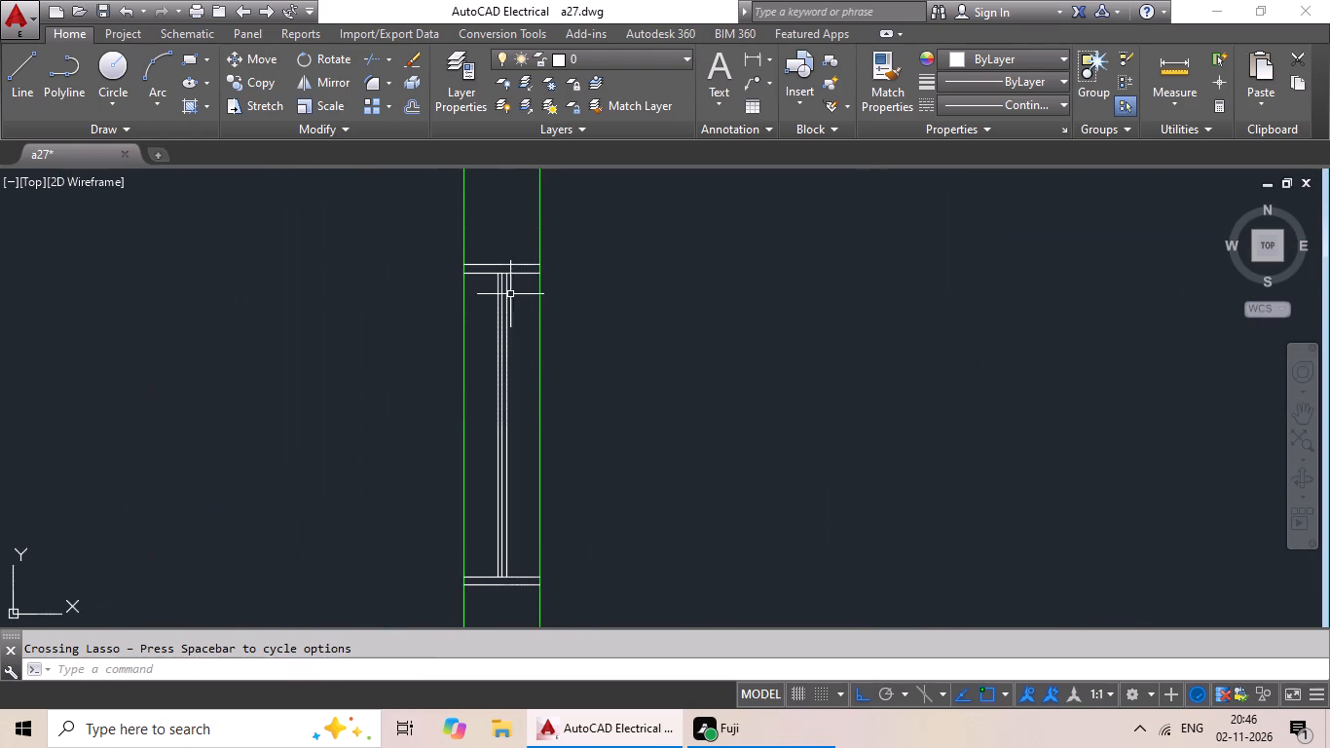
{"action": "left_click_drag", "start_coordinate": [518, 236], "coordinate": [526, 464]}
{"action": "middle_click_drag", "start_coordinate": [637, 470], "coordinate": [637, 466]}
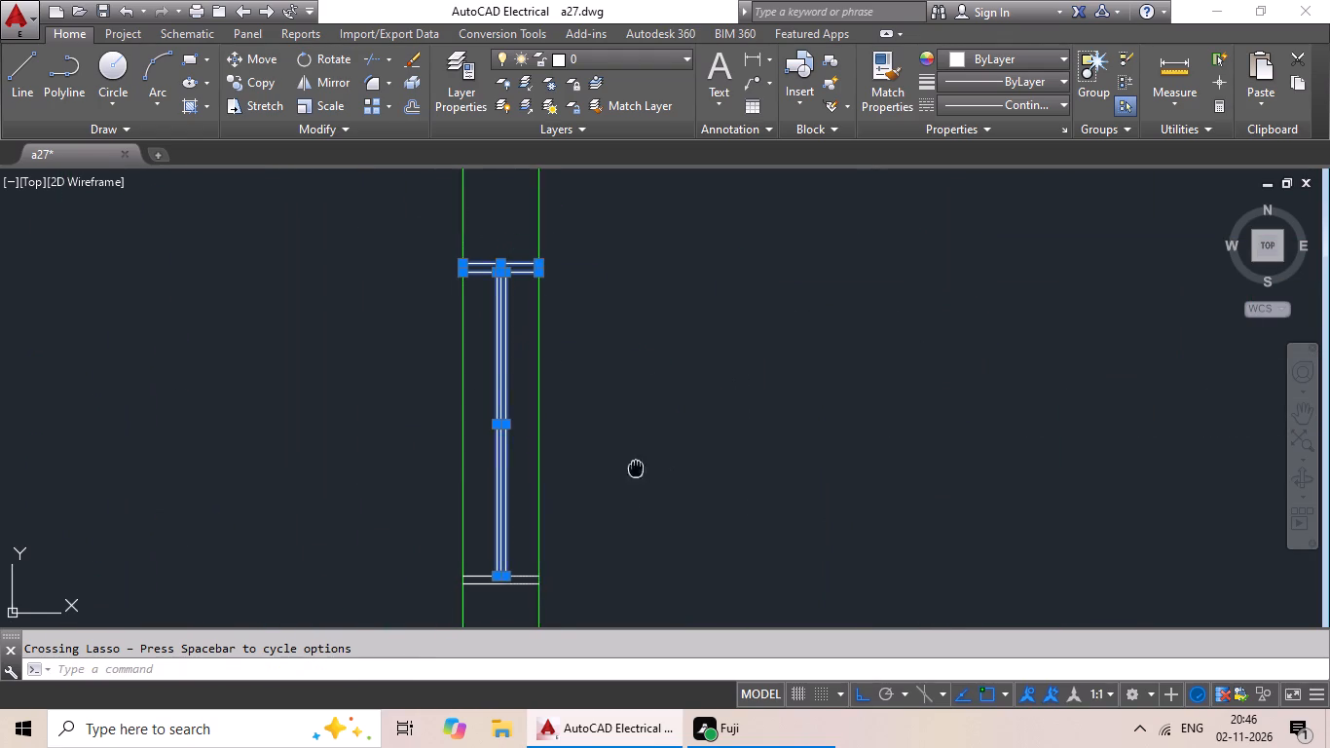
{"action": "middle_click_drag", "start_coordinate": [637, 466], "coordinate": [623, 222]}
{"action": "scroll", "coordinate": [513, 339], "scroll_direction": "up", "scroll_amount": 4}
{"action": "left_click_drag", "start_coordinate": [513, 203], "coordinate": [347, 320]}
Add all lines of the uppermost window in the left outer wall to the selection.
{"action": "scroll", "coordinate": [362, 324], "scroll_direction": "down", "scroll_amount": 3}
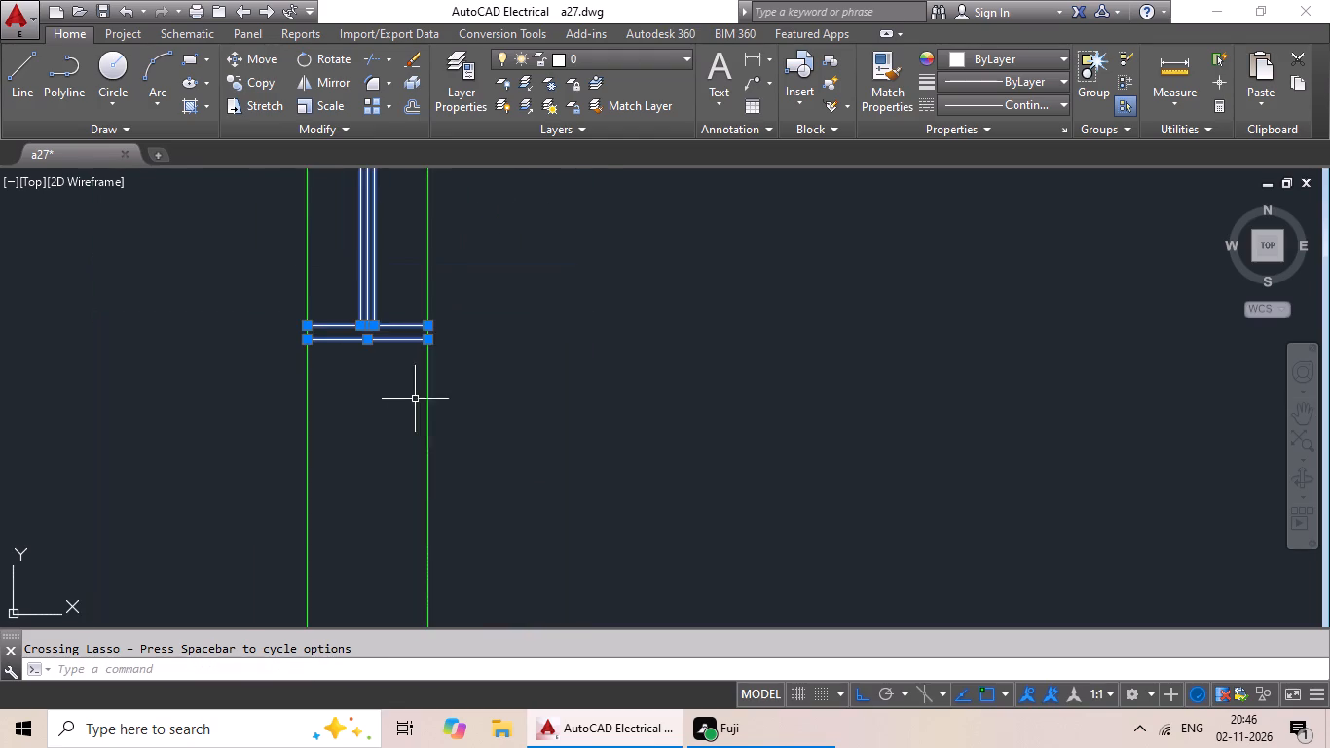
{"action": "scroll", "coordinate": [202, 360], "scroll_direction": "down", "scroll_amount": 2}
{"action": "middle_click_drag", "start_coordinate": [199, 362], "coordinate": [683, 402]}
{"action": "scroll", "coordinate": [613, 400], "scroll_direction": "down", "scroll_amount": 2}
{"action": "middle_click_drag", "start_coordinate": [580, 405], "coordinate": [1011, 406]}
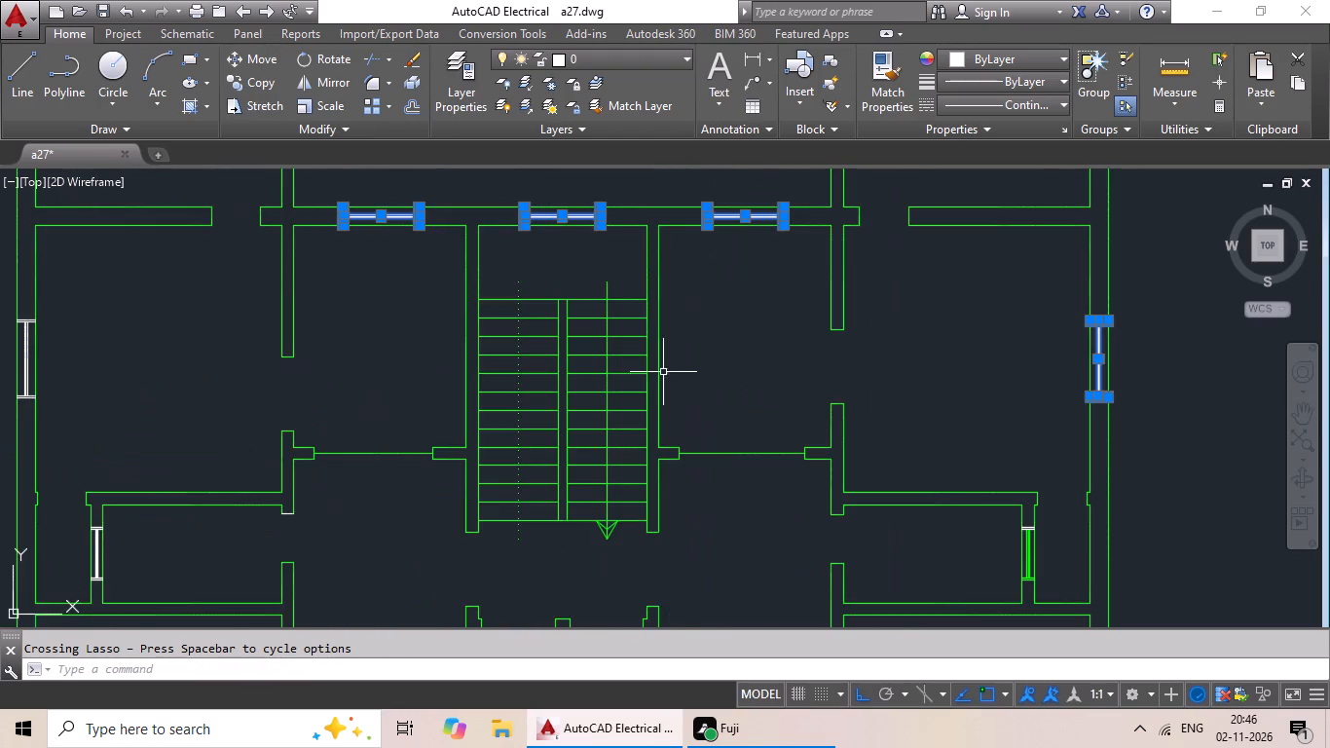
{"action": "middle_click_drag", "start_coordinate": [305, 365], "coordinate": [720, 398]}
{"action": "scroll", "coordinate": [448, 409], "scroll_direction": "up", "scroll_amount": 4}
{"action": "middle_click_drag", "start_coordinate": [421, 463], "coordinate": [440, 308]}
{"action": "scroll", "coordinate": [412, 360], "scroll_direction": "up", "scroll_amount": 2}
{"action": "left_click_drag", "start_coordinate": [443, 327], "coordinate": [360, 323]}
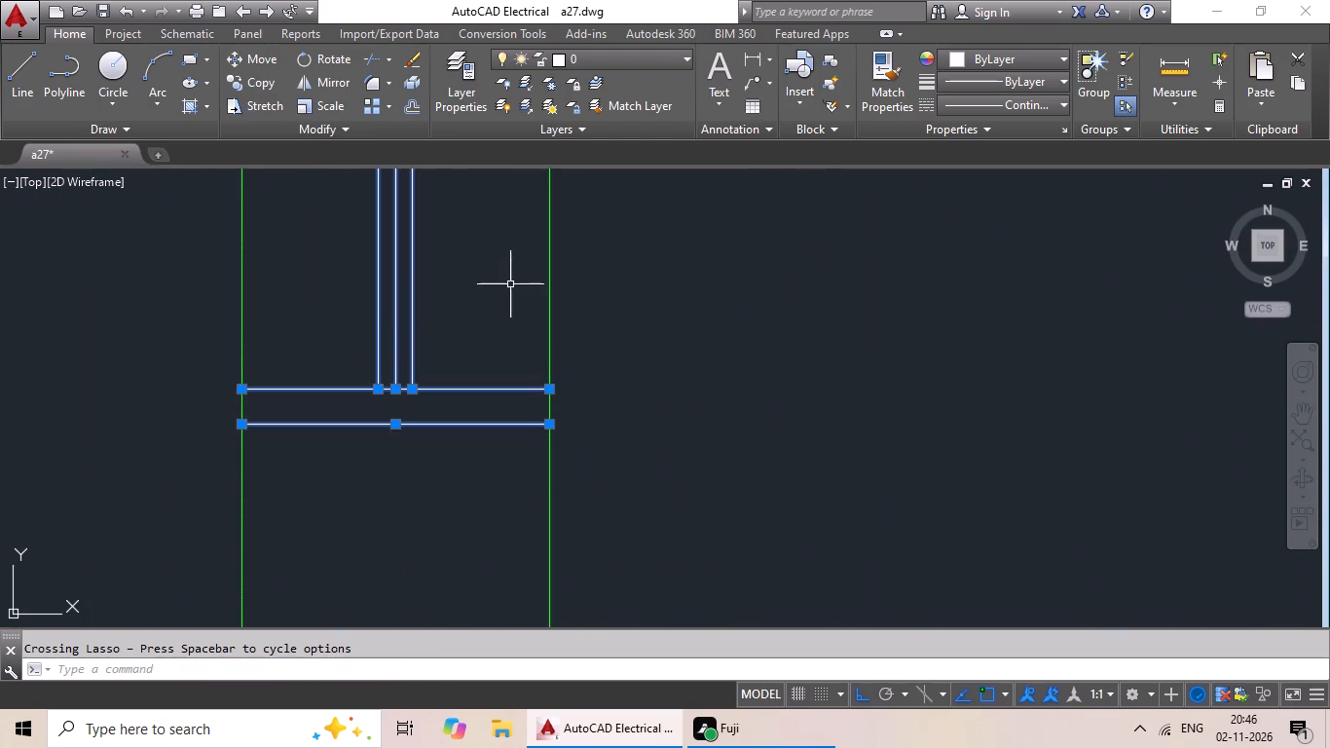
{"action": "middle_click_drag", "start_coordinate": [497, 321], "coordinate": [494, 602]}
{"action": "scroll", "coordinate": [426, 238], "scroll_direction": "down", "scroll_amount": 2}
{"action": "middle_click_drag", "start_coordinate": [426, 236], "coordinate": [413, 497]}
{"action": "middle_click_drag", "start_coordinate": [422, 305], "coordinate": [424, 525]}
{"action": "scroll", "coordinate": [432, 513], "scroll_direction": "up", "scroll_amount": 1}
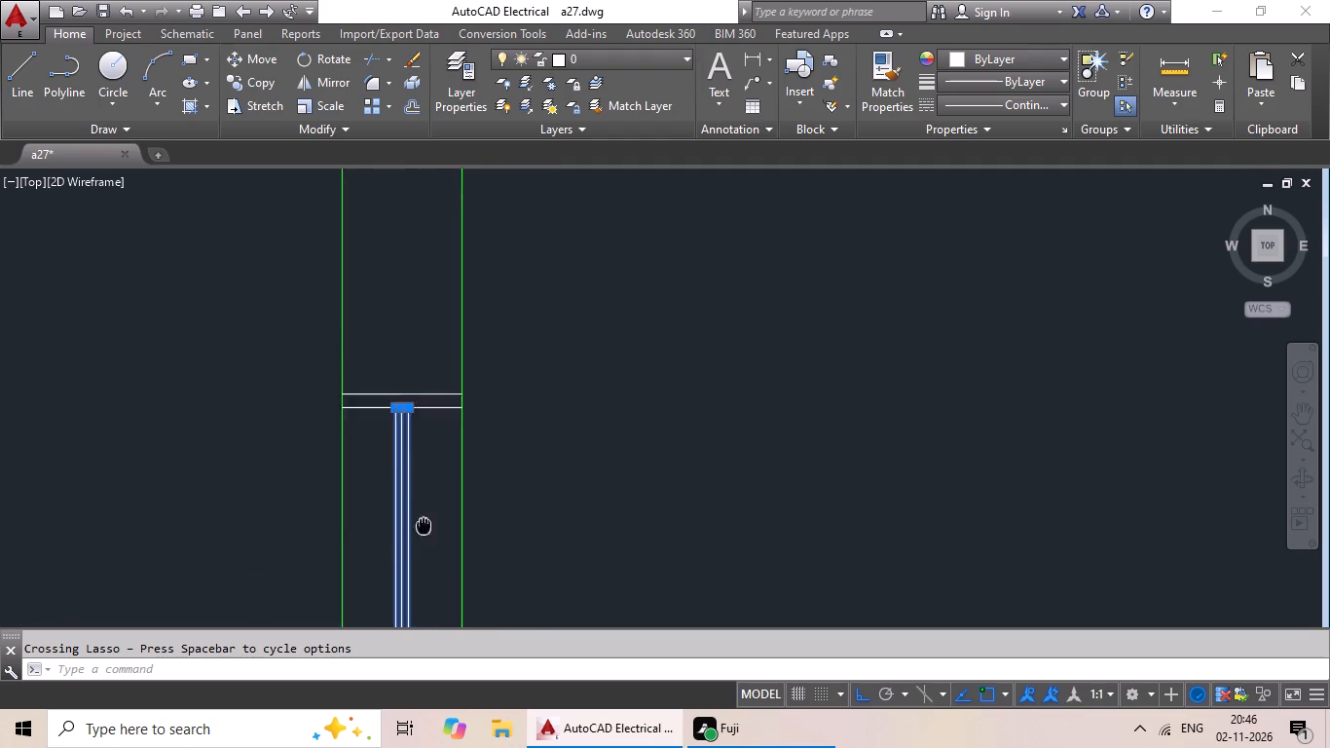
{"action": "scroll", "coordinate": [439, 497], "scroll_direction": "up", "scroll_amount": 2}
{"action": "scroll", "coordinate": [453, 411], "scroll_direction": "down", "scroll_amount": 1}
{"action": "middle_click_drag", "start_coordinate": [453, 414], "coordinate": [455, 537]}
{"action": "left_click_drag", "start_coordinate": [424, 280], "coordinate": [304, 352]}
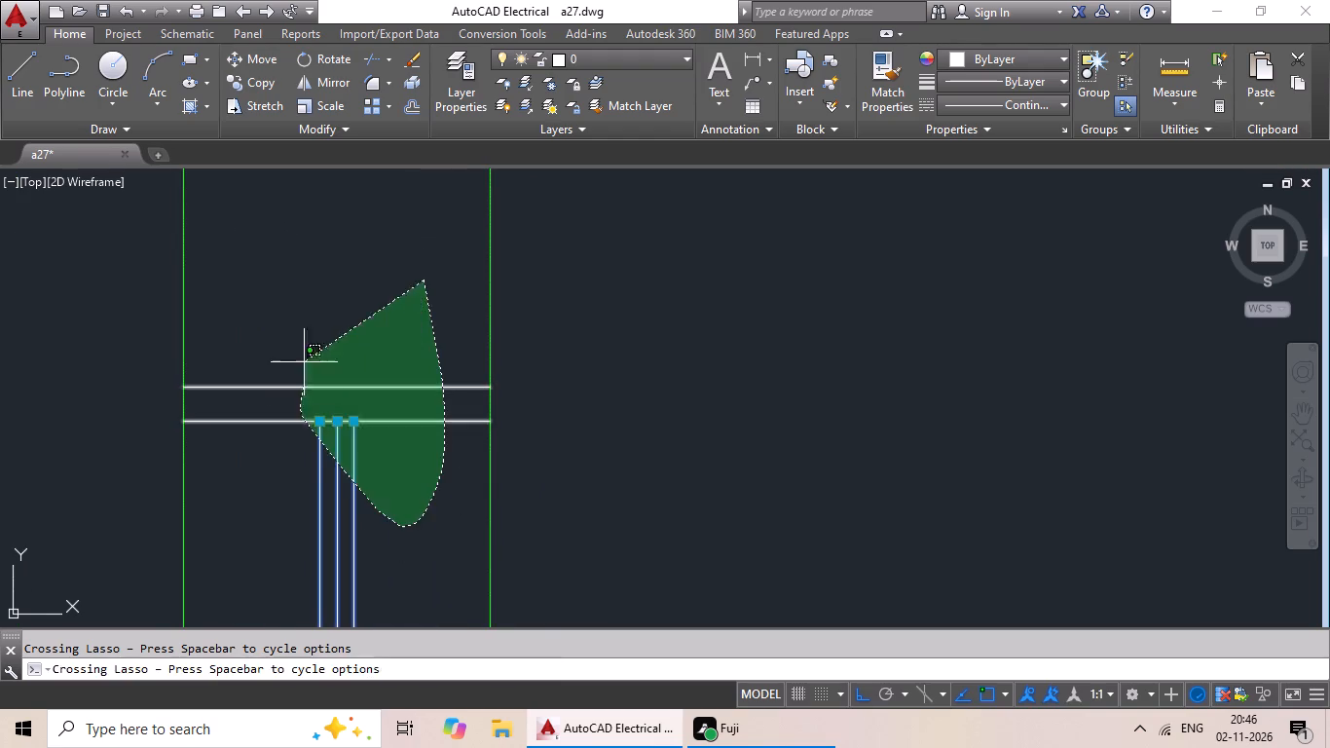
{"action": "left_click_drag", "start_coordinate": [304, 352], "coordinate": [304, 348]}
Add all lines of the small window in the inner wall left of the staircase to the selection.
{"action": "scroll", "coordinate": [392, 330], "scroll_direction": "down", "scroll_amount": 5}
{"action": "middle_click_drag", "start_coordinate": [663, 409], "coordinate": [510, 195]}
{"action": "scroll", "coordinate": [577, 281], "scroll_direction": "down", "scroll_amount": 1}
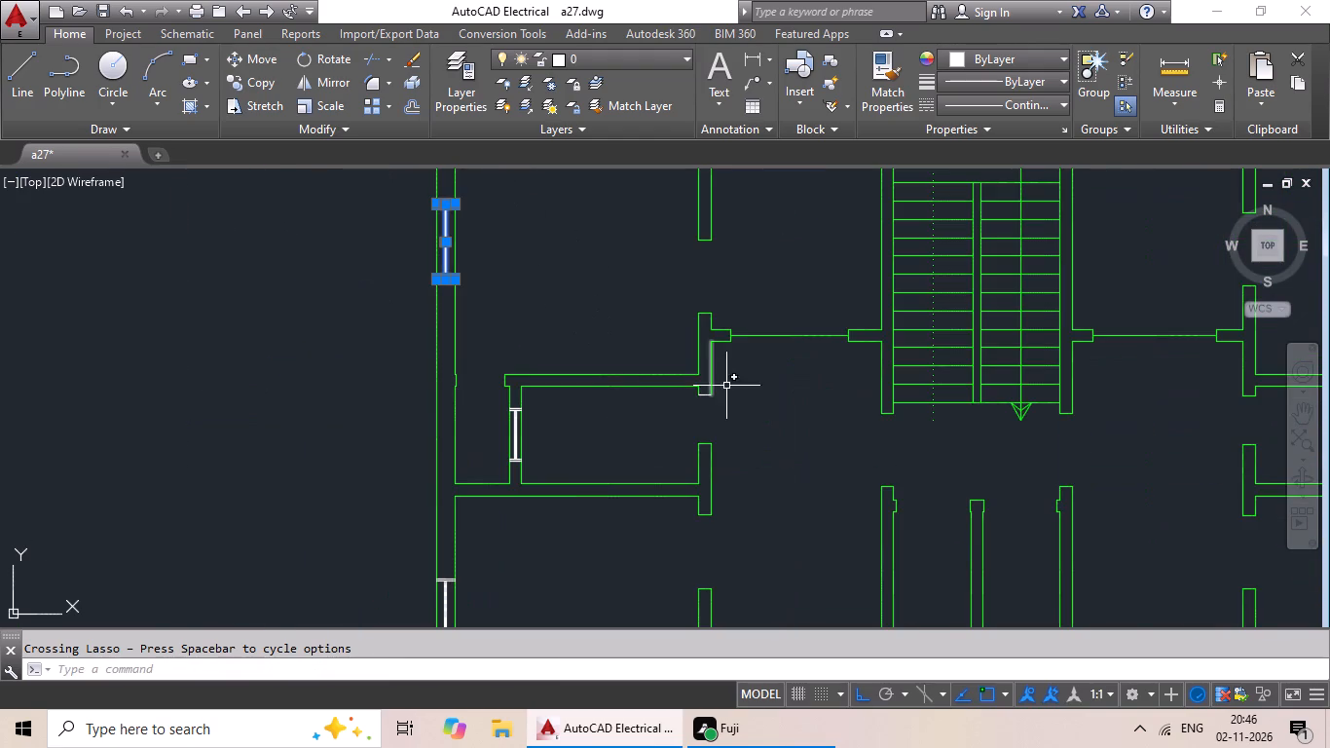
{"action": "scroll", "coordinate": [727, 392], "scroll_direction": "up", "scroll_amount": 1}
{"action": "middle_click_drag", "start_coordinate": [756, 371], "coordinate": [883, 267]}
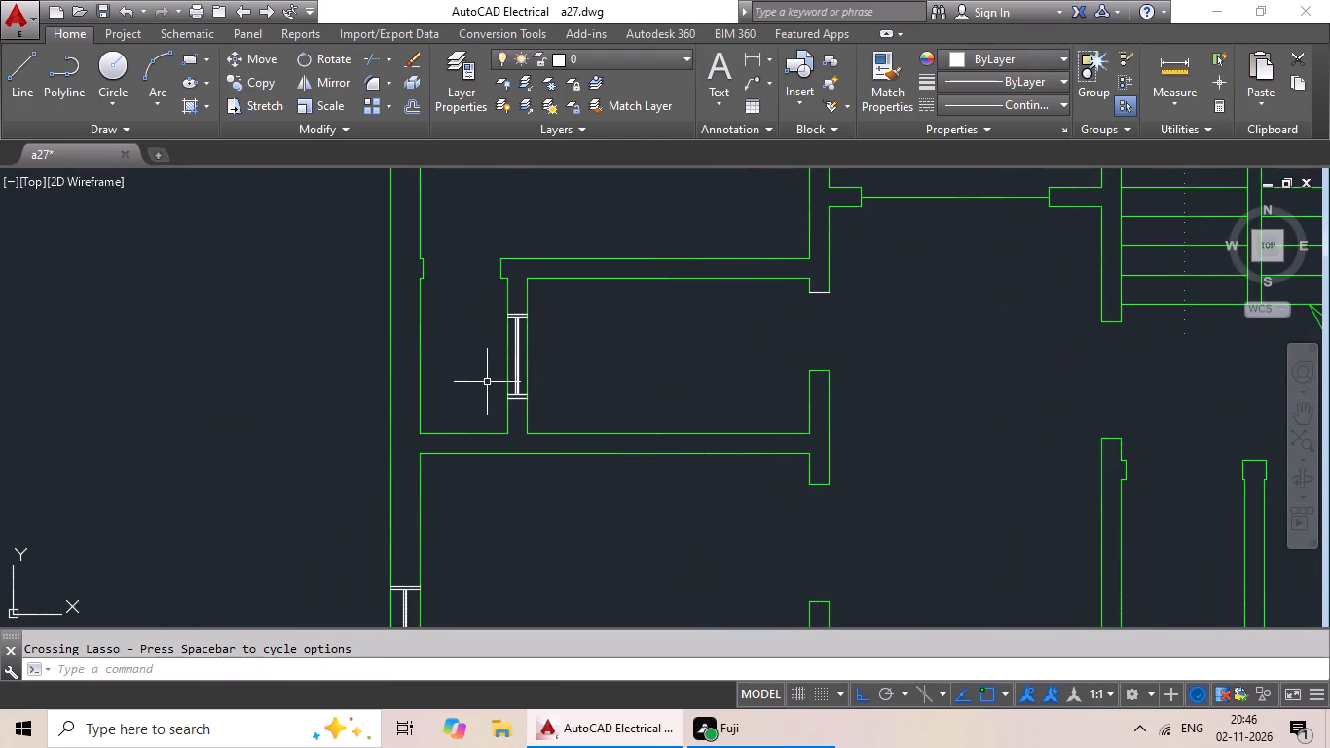
{"action": "scroll", "coordinate": [494, 392], "scroll_direction": "up", "scroll_amount": 4}
{"action": "scroll", "coordinate": [593, 414], "scroll_direction": "up", "scroll_amount": 1}
{"action": "left_click_drag", "start_coordinate": [698, 311], "coordinate": [570, 332]}
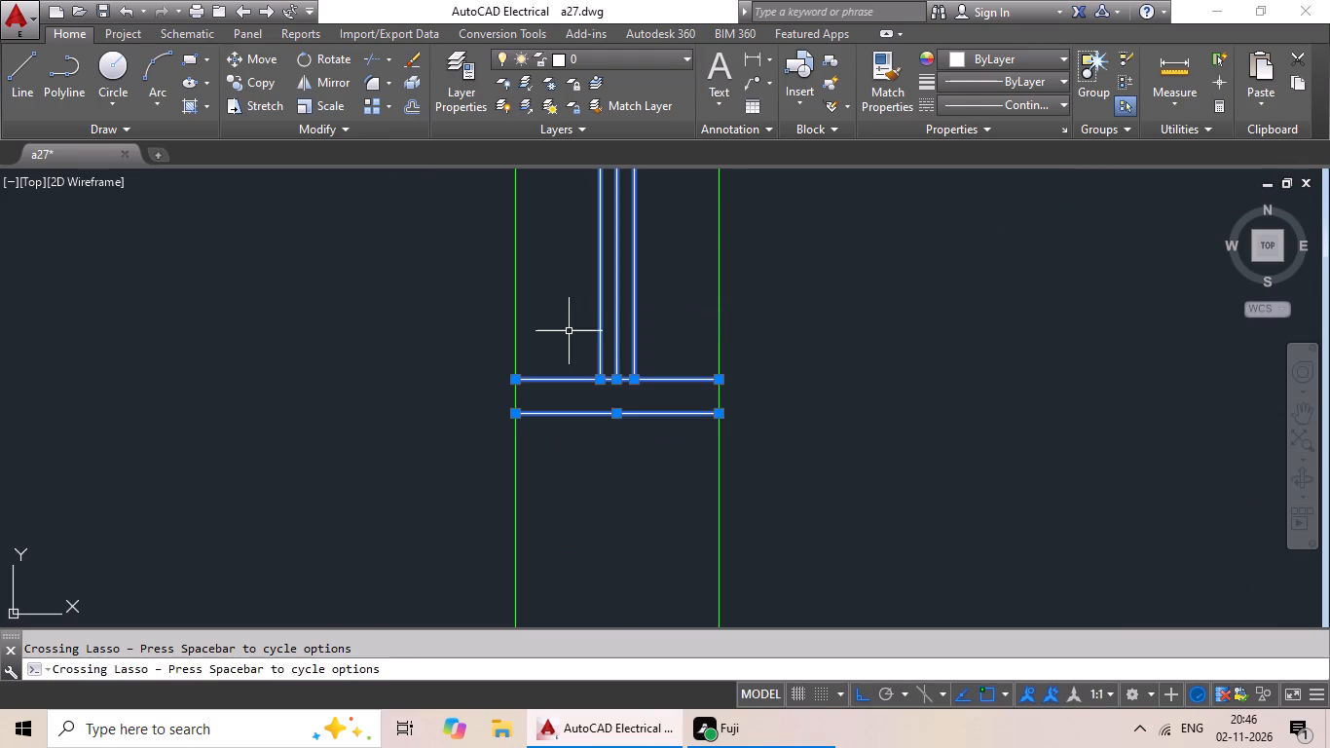
{"action": "scroll", "coordinate": [752, 330], "scroll_direction": "down", "scroll_amount": 2}
{"action": "middle_click_drag", "start_coordinate": [837, 402], "coordinate": [791, 530]}
{"action": "middle_click_drag", "start_coordinate": [757, 285], "coordinate": [709, 501]}
{"action": "scroll", "coordinate": [620, 372], "scroll_direction": "up", "scroll_amount": 3}
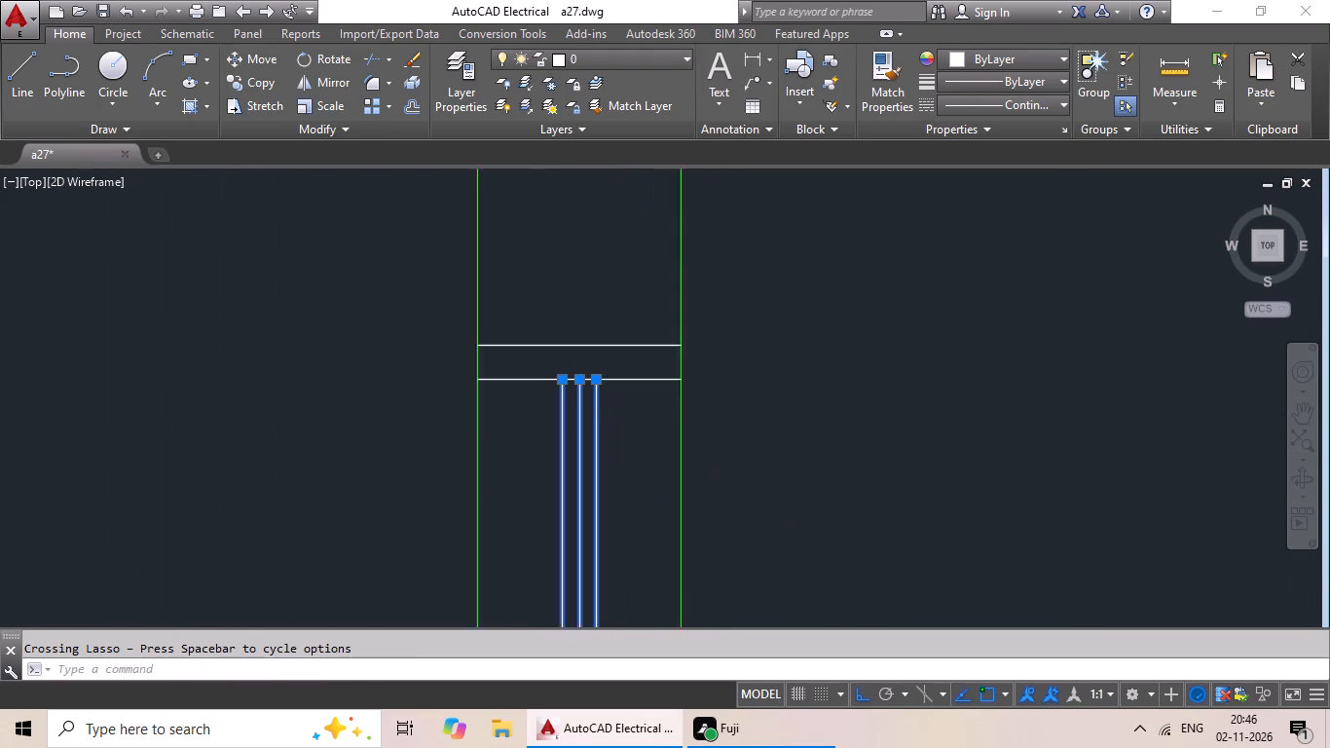
{"action": "left_click_drag", "start_coordinate": [642, 266], "coordinate": [499, 377]}
Add all lines of the small window in the inner wall right of the staircase to the selection.
{"action": "scroll", "coordinate": [949, 356], "scroll_direction": "down", "scroll_amount": 4}
{"action": "middle_click_drag", "start_coordinate": [987, 372], "coordinate": [392, 221]}
{"action": "scroll", "coordinate": [625, 280], "scroll_direction": "down", "scroll_amount": 3}
{"action": "middle_click_drag", "start_coordinate": [676, 338], "coordinate": [430, 304]}
{"action": "middle_click_drag", "start_coordinate": [984, 315], "coordinate": [495, 325]}
{"action": "middle_click_drag", "start_coordinate": [737, 346], "coordinate": [705, 398]}
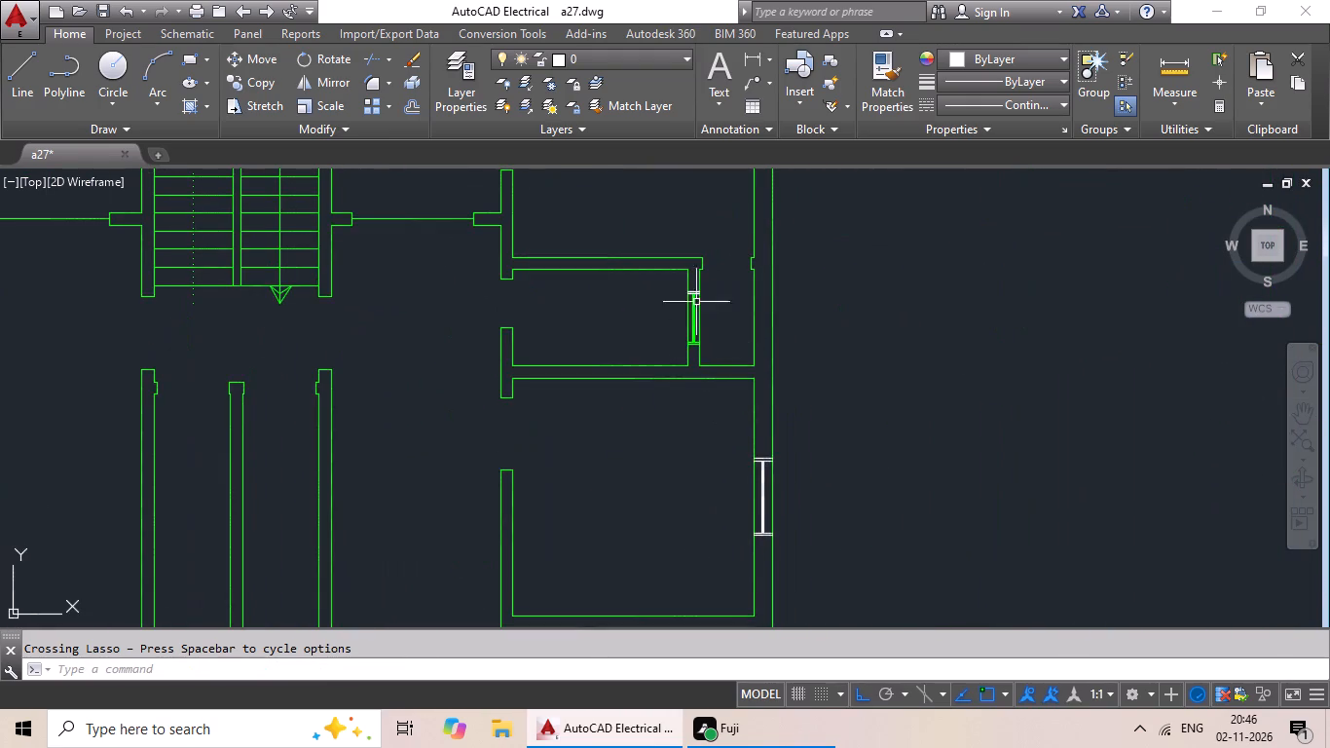
{"action": "scroll", "coordinate": [692, 291], "scroll_direction": "up", "scroll_amount": 4}
{"action": "left_click_drag", "start_coordinate": [710, 267], "coordinate": [704, 503]}
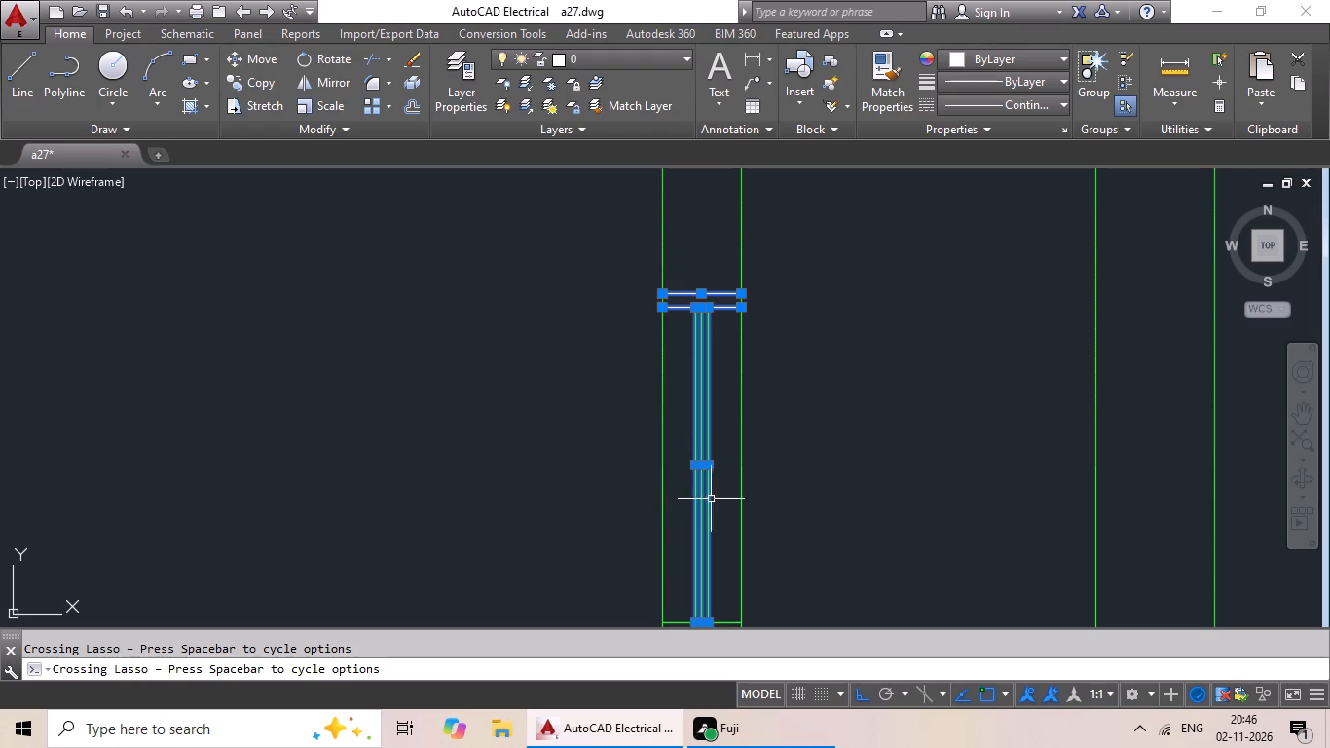
{"action": "middle_click_drag", "start_coordinate": [792, 501], "coordinate": [789, 284]}
{"action": "scroll", "coordinate": [718, 399], "scroll_direction": "up", "scroll_amount": 2}
{"action": "left_click_drag", "start_coordinate": [722, 386], "coordinate": [617, 427]}
{"action": "scroll", "coordinate": [927, 276], "scroll_direction": "down", "scroll_amount": 1}
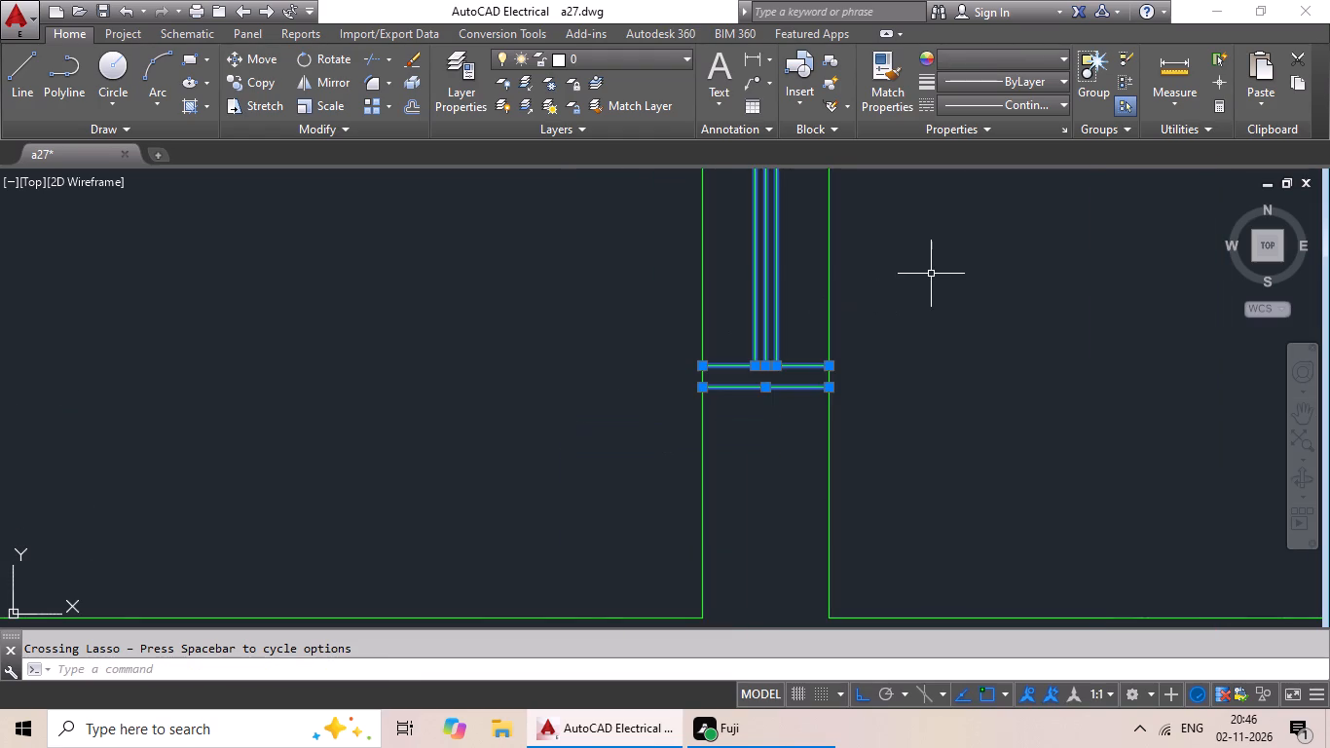
Add all lines of the second window from the top in the right outer wall to the selection.
{"action": "scroll", "coordinate": [932, 279], "scroll_direction": "down", "scroll_amount": 1}
{"action": "middle_click_drag", "start_coordinate": [943, 358], "coordinate": [791, 288]}
{"action": "scroll", "coordinate": [794, 299], "scroll_direction": "down", "scroll_amount": 3}
{"action": "middle_click_drag", "start_coordinate": [821, 380], "coordinate": [647, 277]}
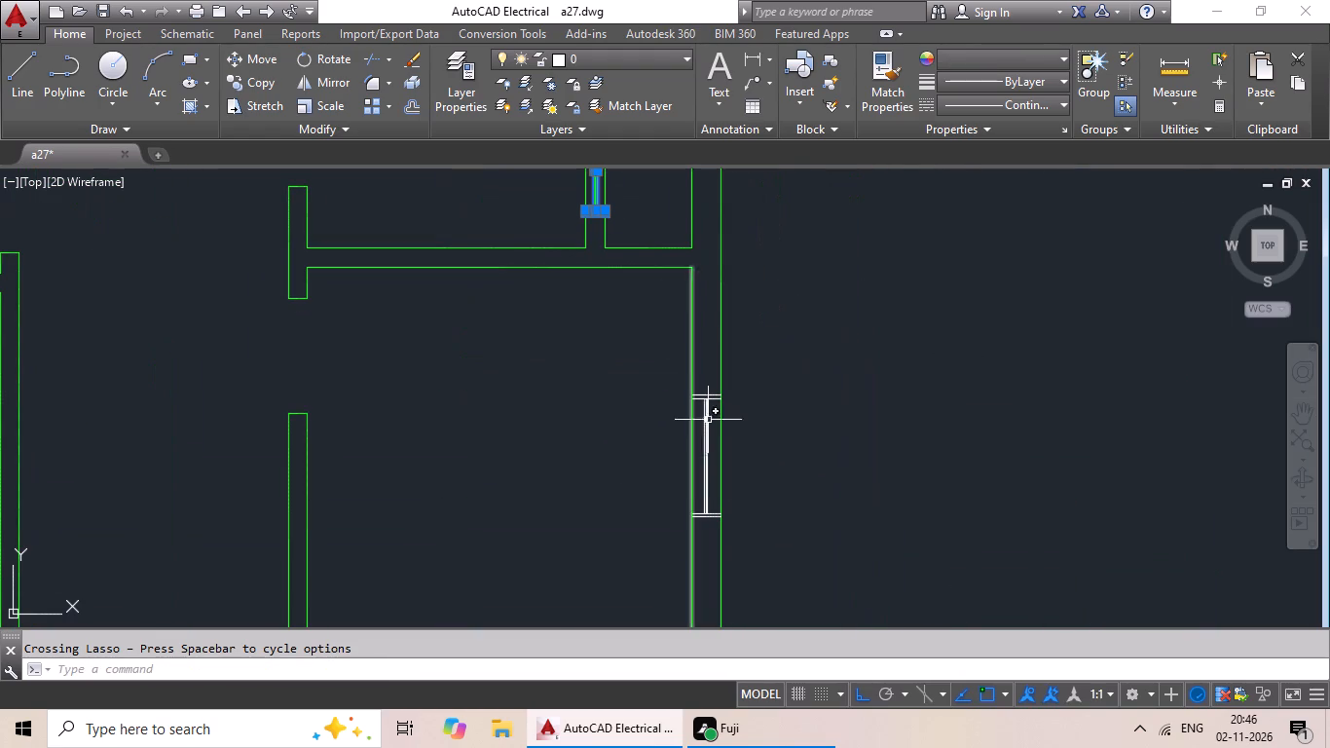
{"action": "scroll", "coordinate": [743, 549], "scroll_direction": "up", "scroll_amount": 4}
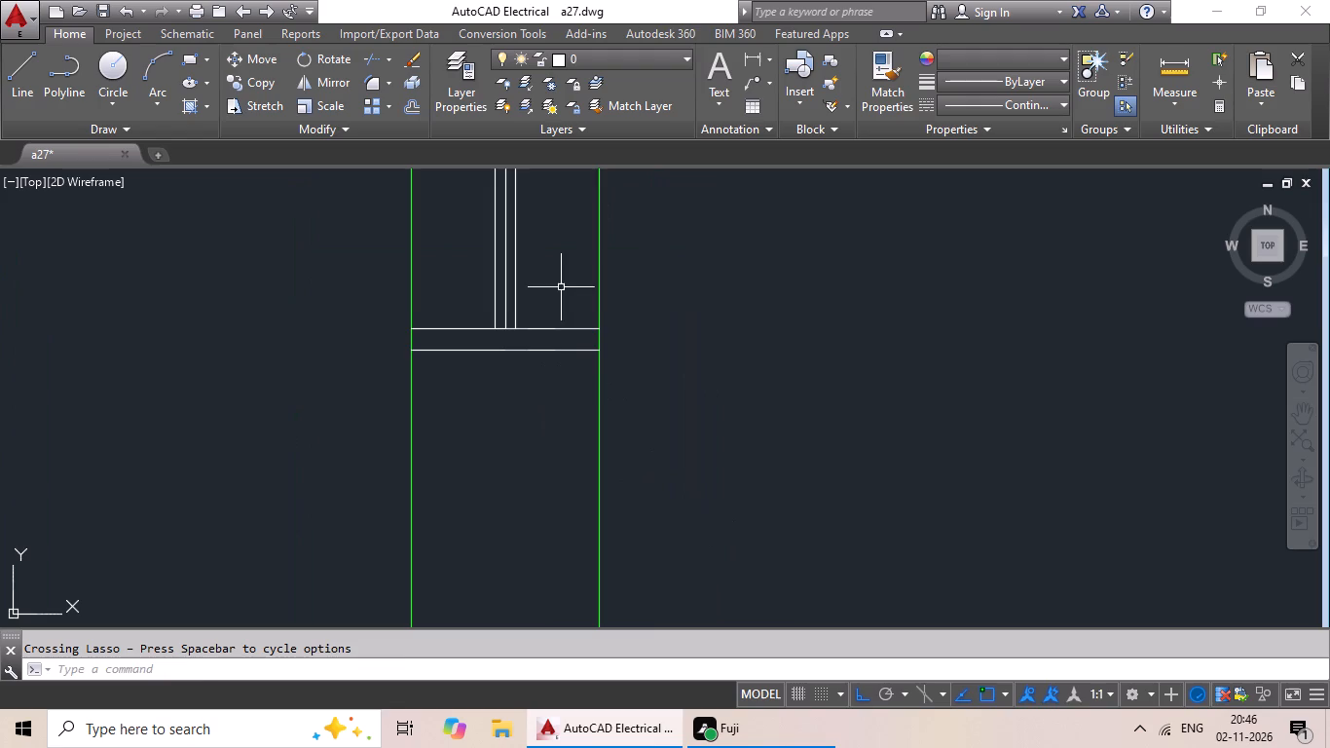
{"action": "left_click_drag", "start_coordinate": [560, 286], "coordinate": [474, 370]}
{"action": "left_click_drag", "start_coordinate": [562, 267], "coordinate": [461, 290]}
{"action": "middle_click_drag", "start_coordinate": [505, 292], "coordinate": [499, 335]}
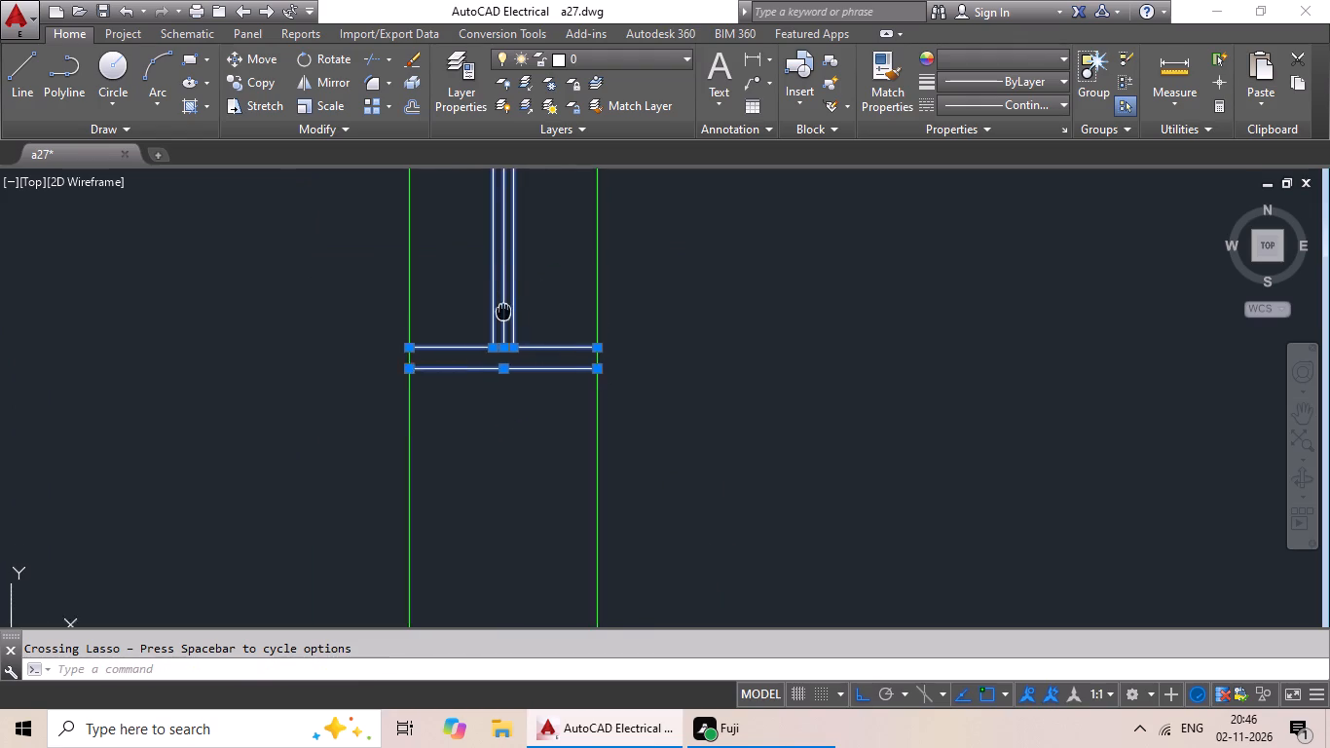
{"action": "middle_click_drag", "start_coordinate": [499, 335], "coordinate": [423, 723]}
{"action": "middle_click_drag", "start_coordinate": [489, 430], "coordinate": [480, 696]}
{"action": "left_click_drag", "start_coordinate": [494, 230], "coordinate": [405, 330]}
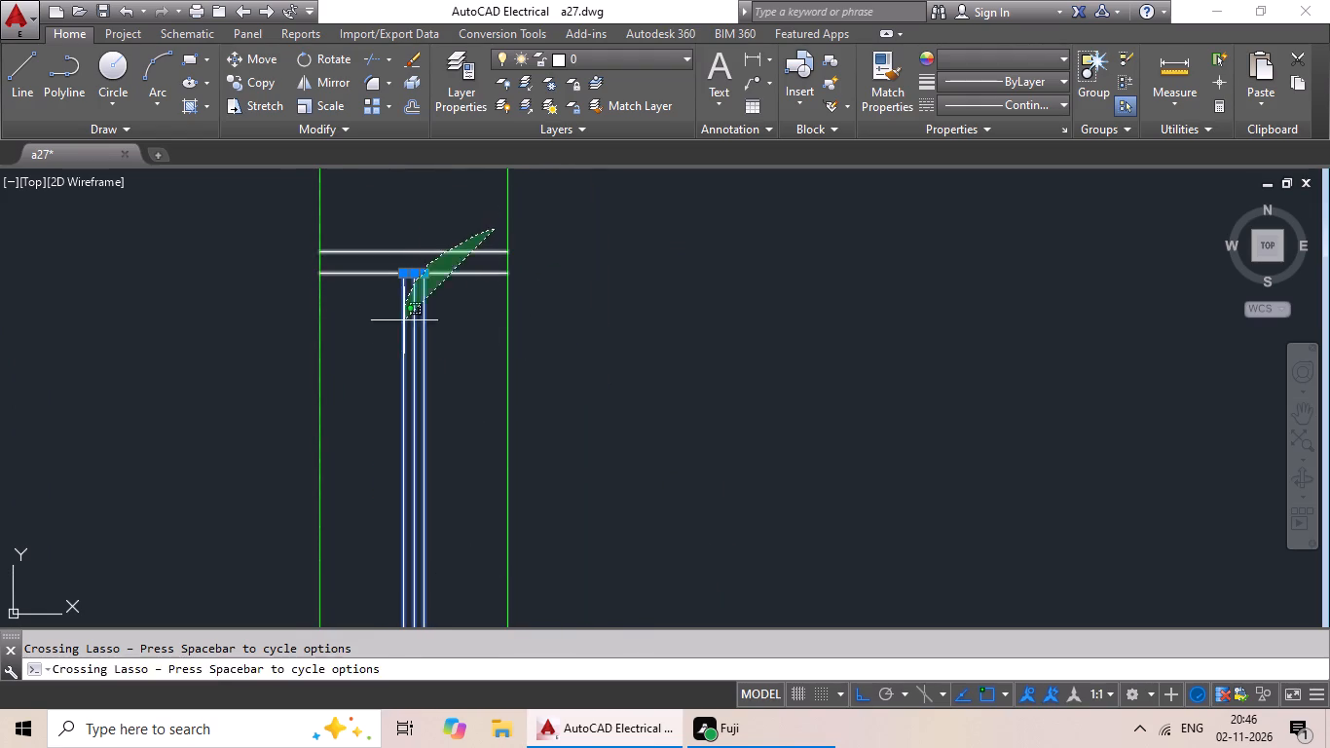
{"action": "left_click_drag", "start_coordinate": [405, 330], "coordinate": [417, 372]}
Add all lines of the third window from the top in the right outer wall to the selection.
{"action": "scroll", "coordinate": [445, 369], "scroll_direction": "down", "scroll_amount": 3}
{"action": "middle_click_drag", "start_coordinate": [255, 417], "coordinate": [505, 266]}
{"action": "scroll", "coordinate": [506, 269], "scroll_direction": "down", "scroll_amount": 2}
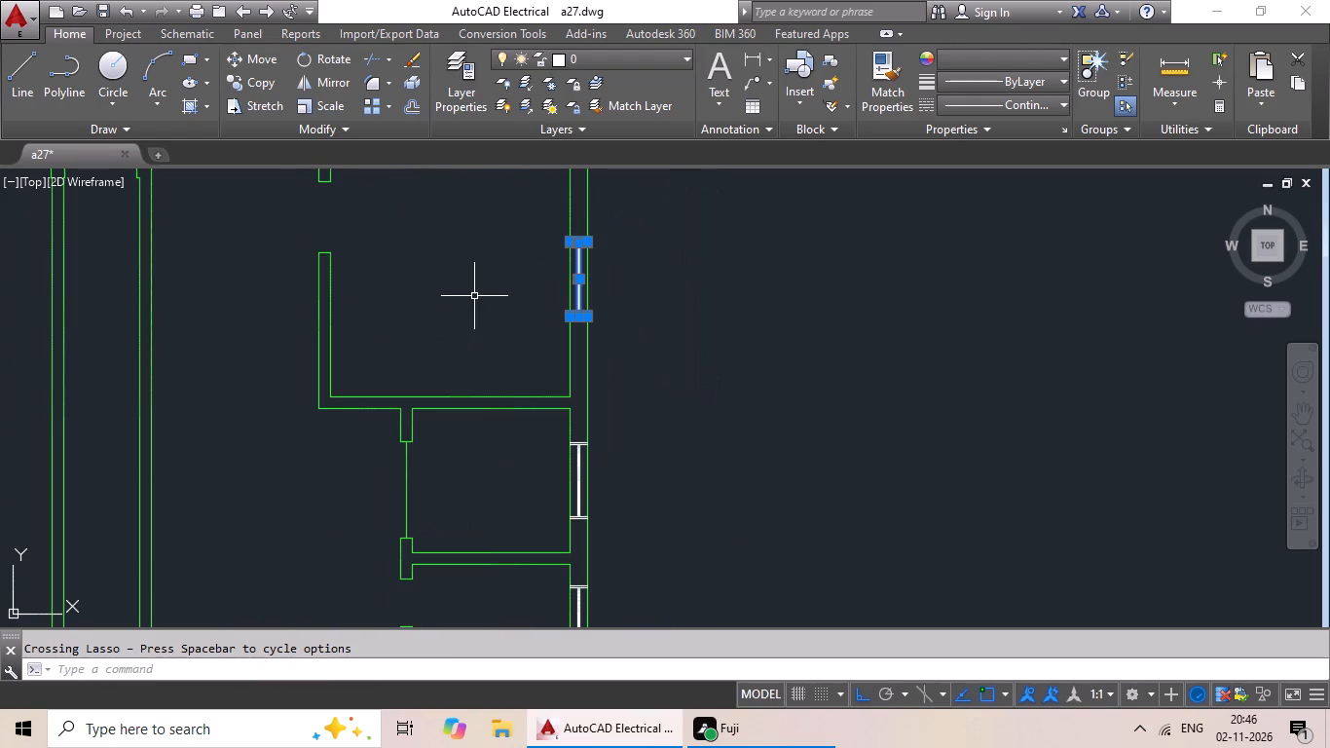
{"action": "middle_click_drag", "start_coordinate": [494, 339], "coordinate": [469, 175]}
{"action": "scroll", "coordinate": [586, 341], "scroll_direction": "up", "scroll_amount": 4}
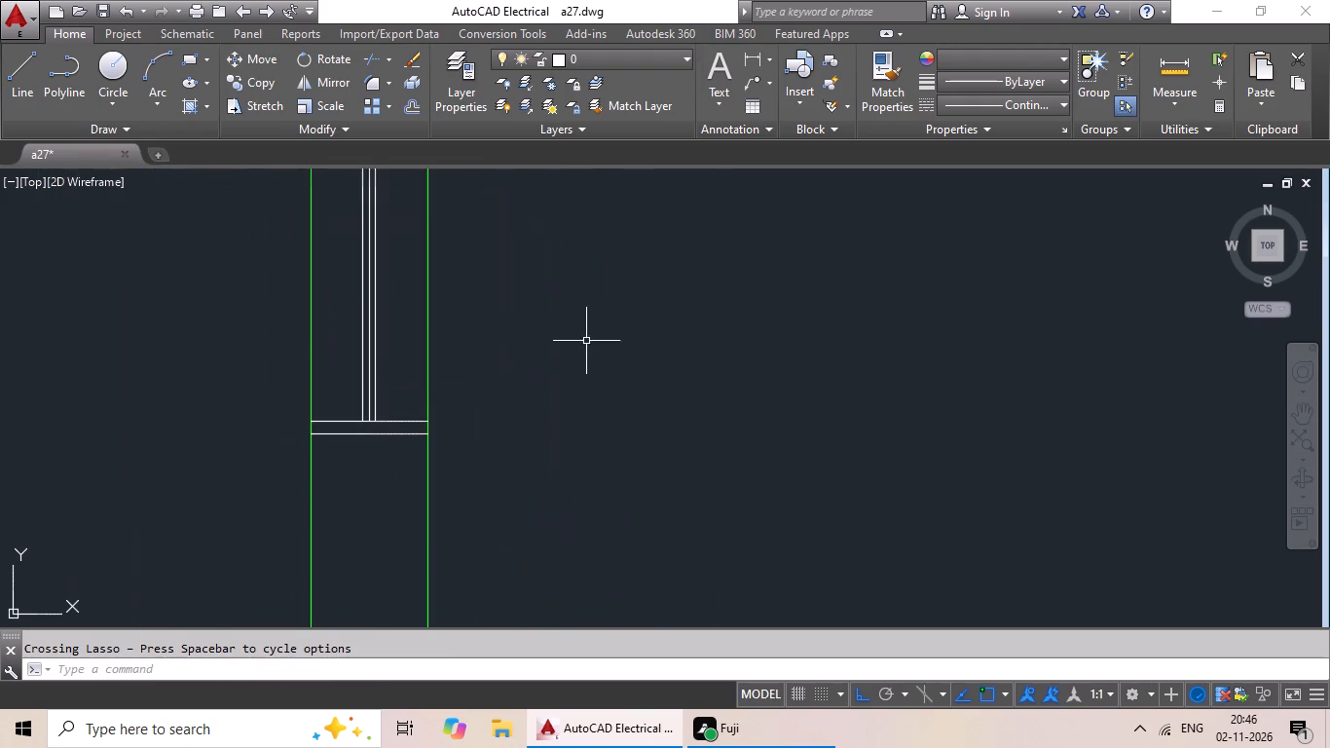
{"action": "scroll", "coordinate": [395, 356], "scroll_direction": "up", "scroll_amount": 2}
{"action": "left_click_drag", "start_coordinate": [404, 361], "coordinate": [224, 518]}
{"action": "scroll", "coordinate": [371, 401], "scroll_direction": "down", "scroll_amount": 3}
{"action": "middle_click_drag", "start_coordinate": [373, 380], "coordinate": [324, 639]}
{"action": "scroll", "coordinate": [314, 376], "scroll_direction": "up", "scroll_amount": 3}
{"action": "left_click_drag", "start_coordinate": [360, 394], "coordinate": [325, 537]}
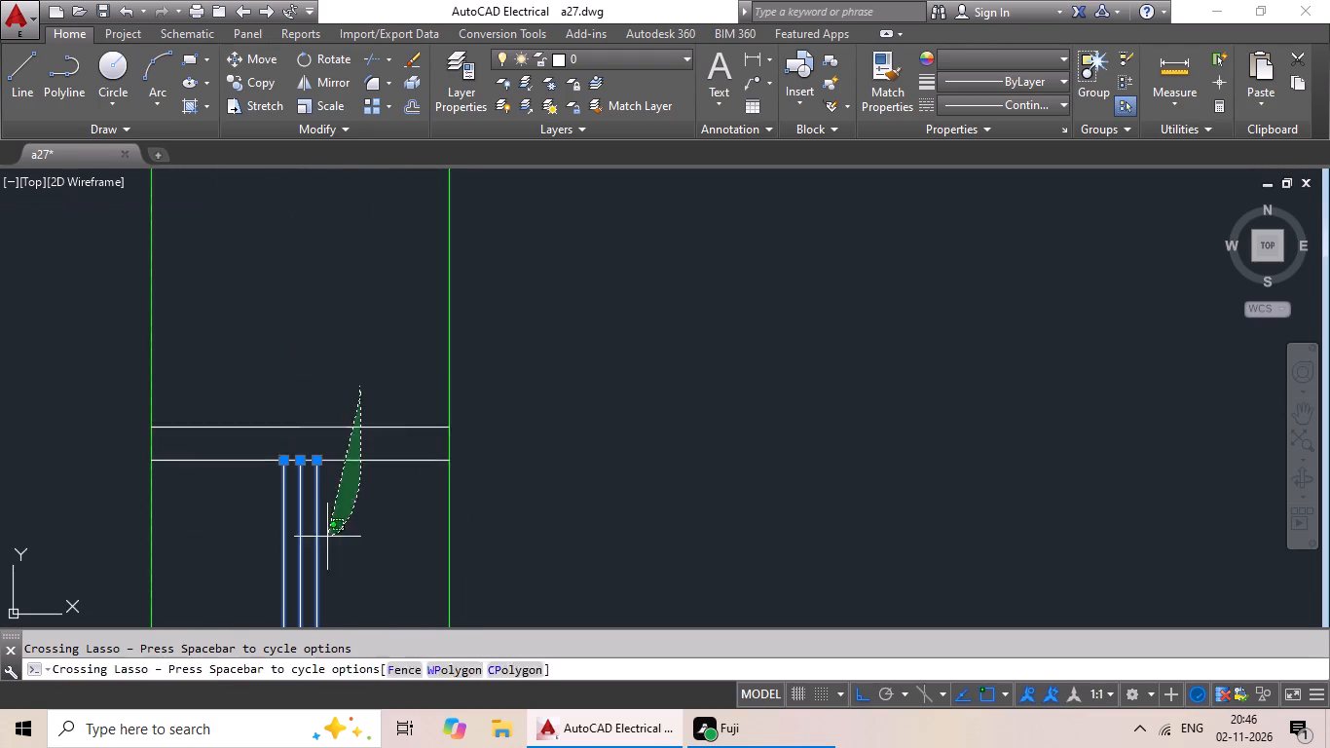
{"action": "left_click_drag", "start_coordinate": [325, 537], "coordinate": [325, 536]}
Add all lines of the second window from the top in the left outer wall to the selection.
{"action": "scroll", "coordinate": [455, 463], "scroll_direction": "down", "scroll_amount": 4}
{"action": "middle_click_drag", "start_coordinate": [305, 488], "coordinate": [651, 269]}
{"action": "scroll", "coordinate": [582, 336], "scroll_direction": "down", "scroll_amount": 3}
{"action": "middle_click_drag", "start_coordinate": [484, 383], "coordinate": [506, 378]}
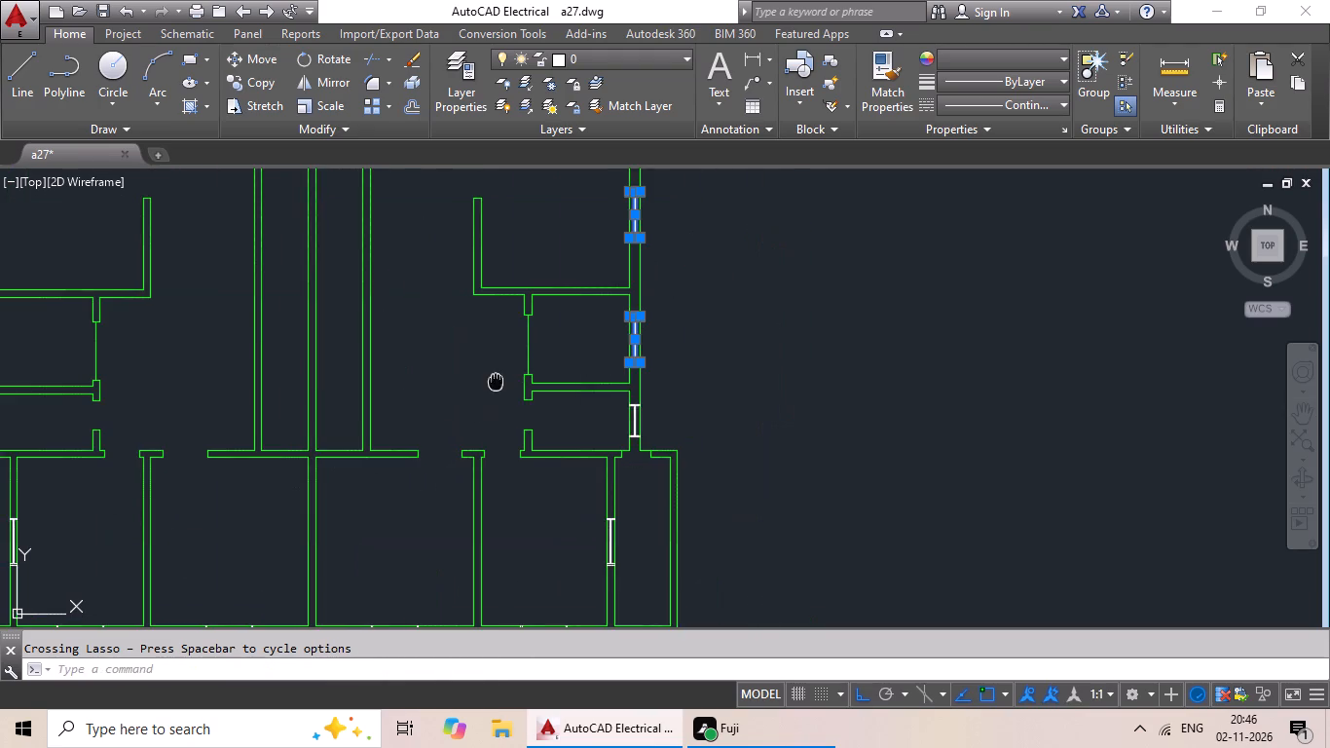
{"action": "middle_click_drag", "start_coordinate": [506, 378], "coordinate": [649, 313]}
{"action": "scroll", "coordinate": [647, 332], "scroll_direction": "down", "scroll_amount": 1}
{"action": "middle_click_drag", "start_coordinate": [677, 359], "coordinate": [575, 388]}
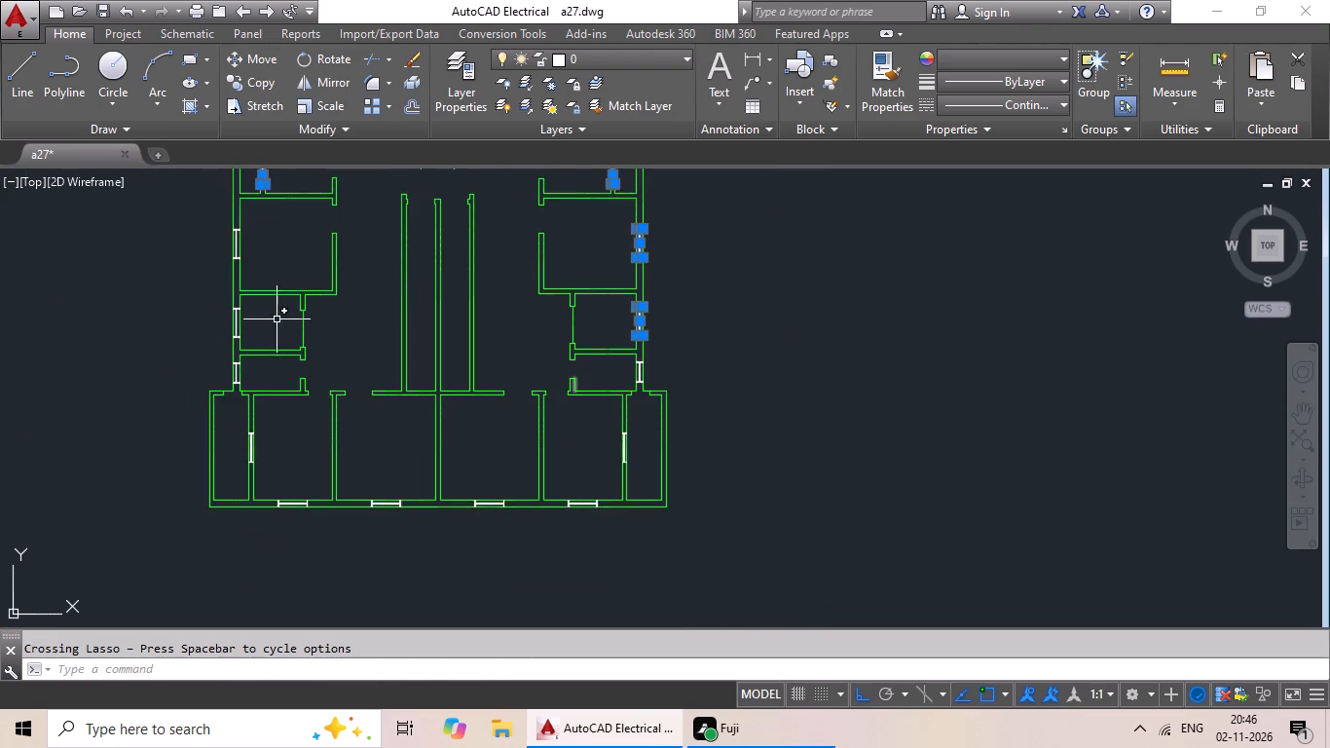
{"action": "middle_click_drag", "start_coordinate": [290, 316], "coordinate": [477, 424]}
{"action": "scroll", "coordinate": [425, 344], "scroll_direction": "up", "scroll_amount": 5}
{"action": "left_click_drag", "start_coordinate": [396, 245], "coordinate": [364, 610]}
{"action": "scroll", "coordinate": [608, 492], "scroll_direction": "down", "scroll_amount": 4}
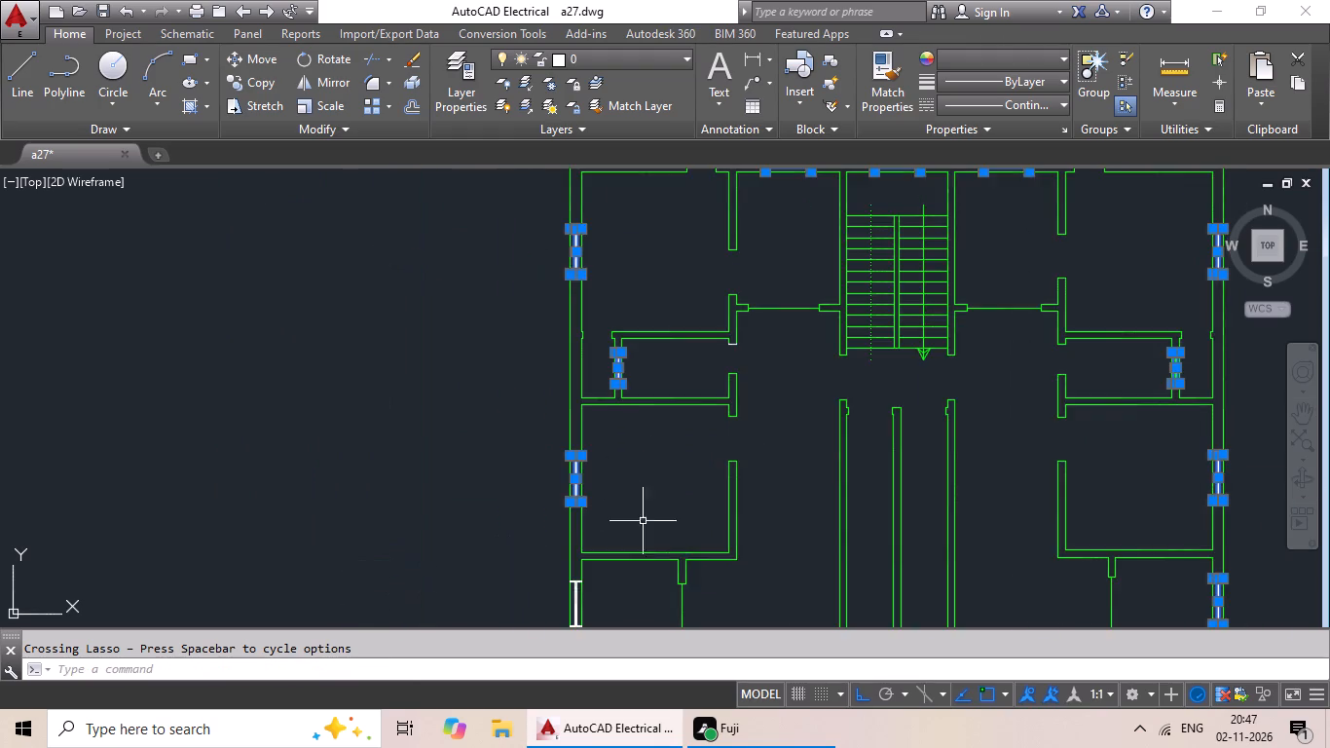
Add all lines of the third window from the top in the left outer wall to the selection.
{"action": "middle_click_drag", "start_coordinate": [682, 529], "coordinate": [681, 265]}
{"action": "scroll", "coordinate": [581, 354], "scroll_direction": "up", "scroll_amount": 4}
{"action": "middle_click_drag", "start_coordinate": [581, 329], "coordinate": [578, 487]}
{"action": "scroll", "coordinate": [579, 486], "scroll_direction": "up", "scroll_amount": 1}
{"action": "scroll", "coordinate": [562, 347], "scroll_direction": "down", "scroll_amount": 3}
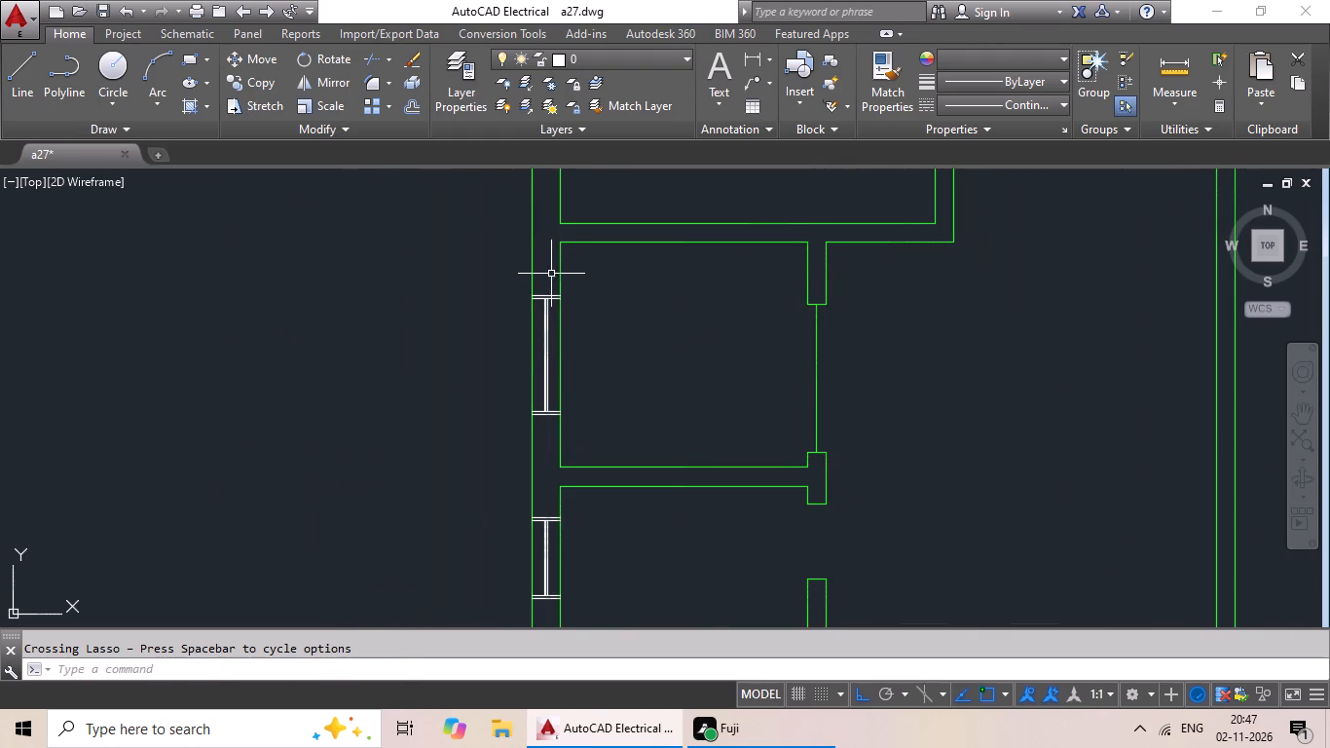
{"action": "left_click_drag", "start_coordinate": [552, 271], "coordinate": [542, 457]}
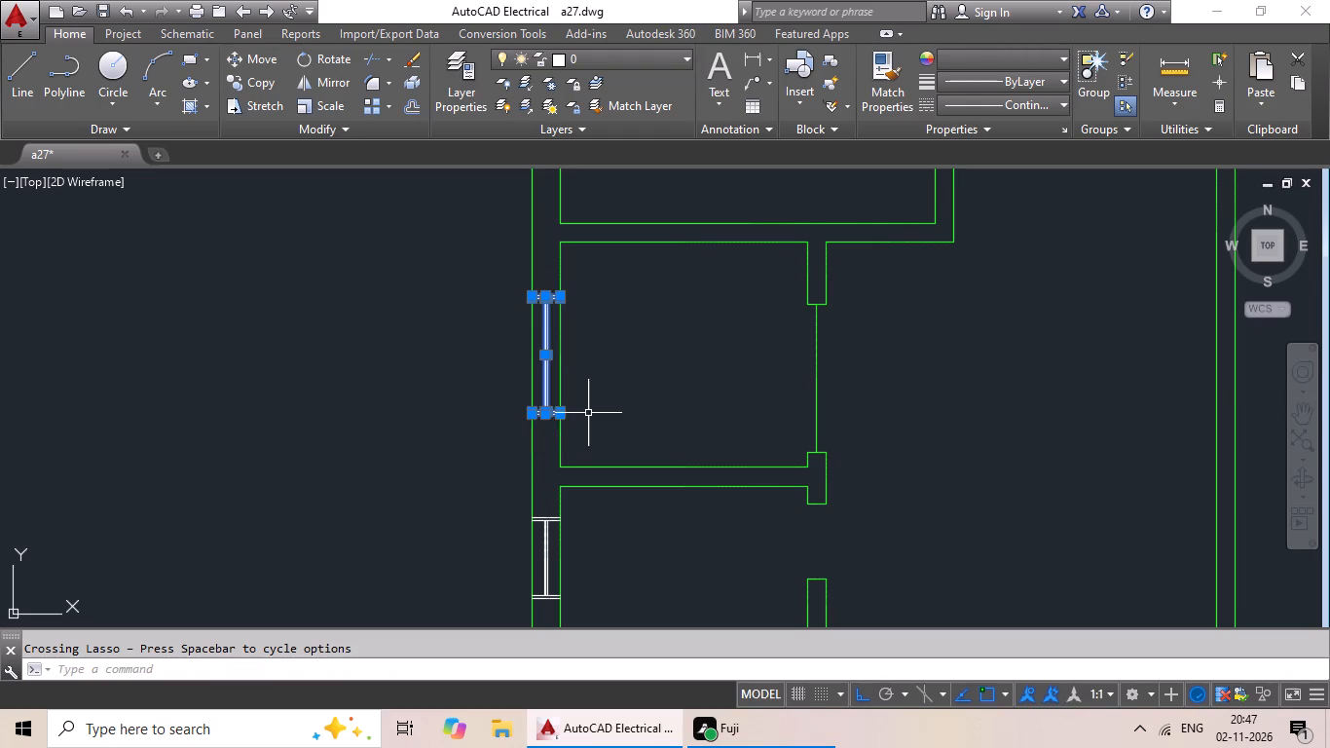
{"action": "scroll", "coordinate": [587, 412], "scroll_direction": "up", "scroll_amount": 2}
{"action": "scroll", "coordinate": [596, 417], "scroll_direction": "down", "scroll_amount": 1}
Add all lines of the small lowest window in the left outer wall to the selection.
{"action": "middle_click_drag", "start_coordinate": [616, 430], "coordinate": [670, 233]}
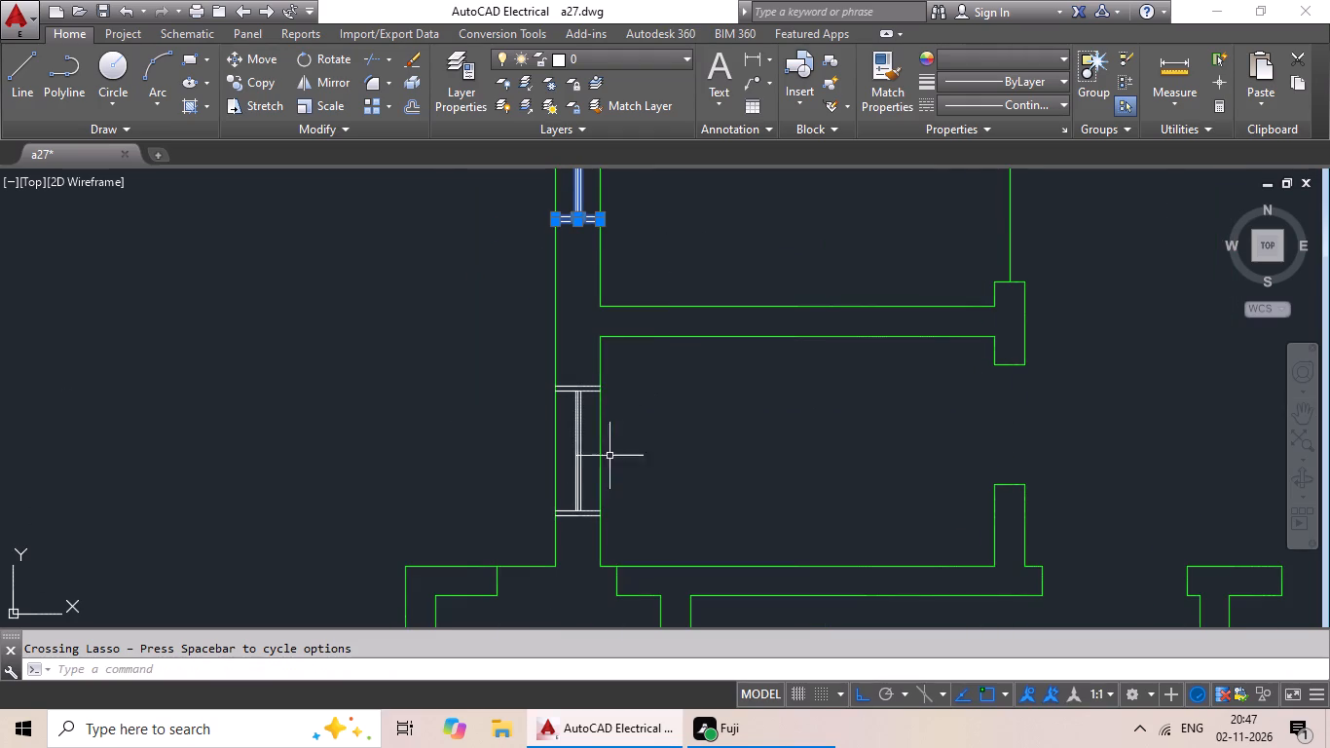
{"action": "middle_click_drag", "start_coordinate": [658, 387], "coordinate": [675, 328]}
{"action": "scroll", "coordinate": [606, 431], "scroll_direction": "up", "scroll_amount": 2}
{"action": "middle_click_drag", "start_coordinate": [607, 422], "coordinate": [597, 321]}
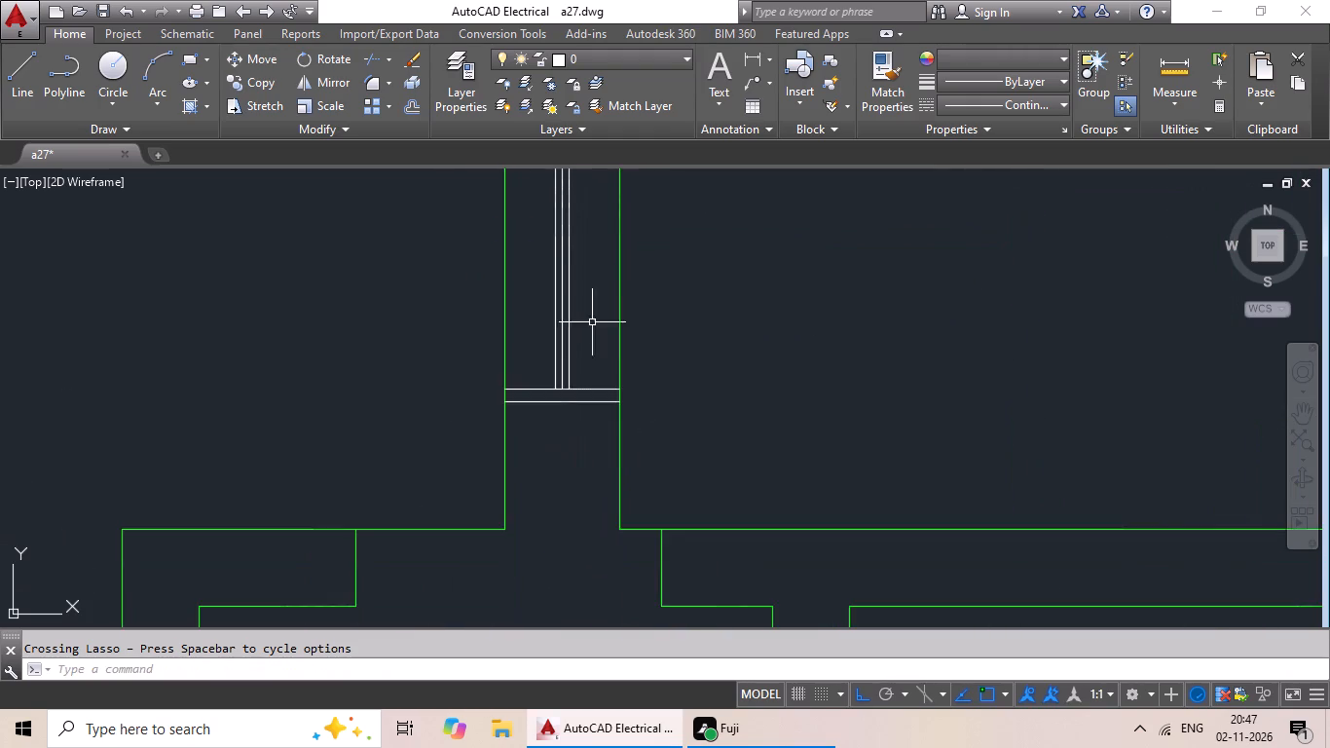
{"action": "scroll", "coordinate": [564, 409], "scroll_direction": "up", "scroll_amount": 1}
{"action": "left_click_drag", "start_coordinate": [625, 302], "coordinate": [548, 364]}
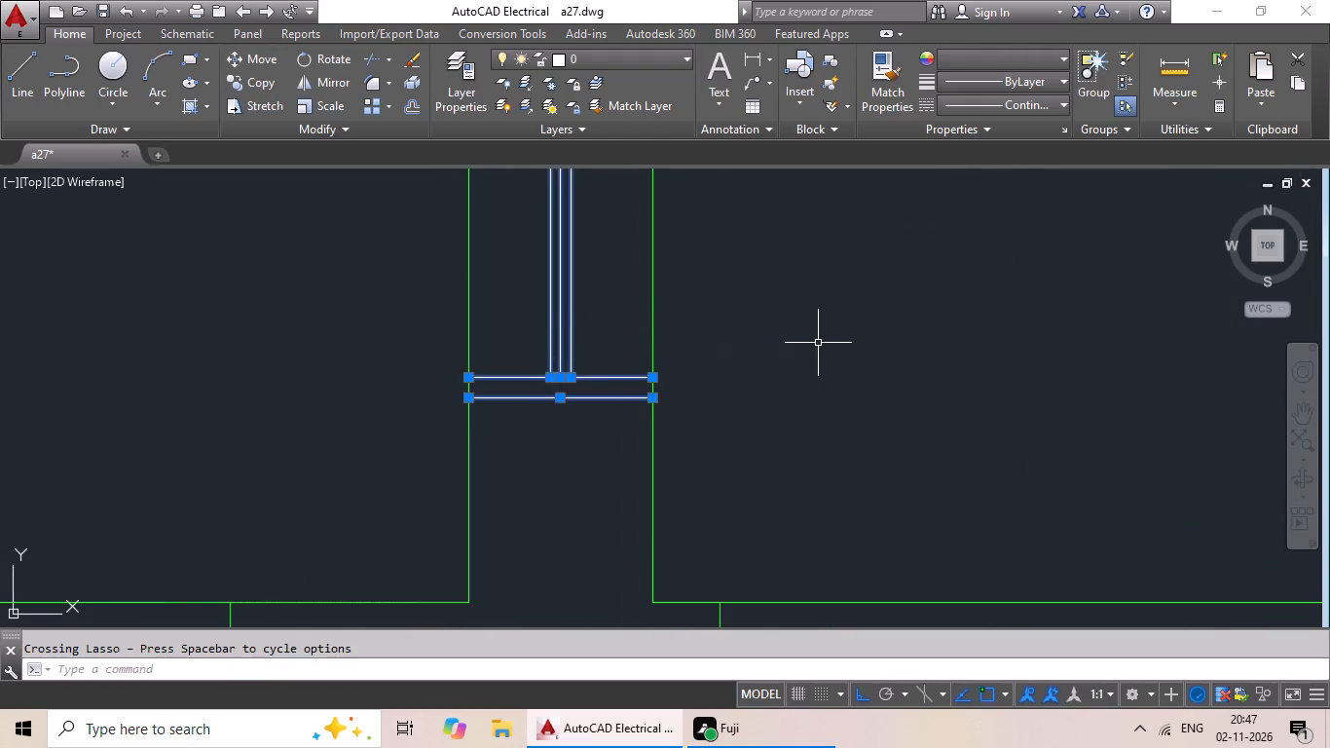
{"action": "scroll", "coordinate": [821, 342], "scroll_direction": "down", "scroll_amount": 1}
{"action": "middle_click_drag", "start_coordinate": [822, 370], "coordinate": [767, 687]}
{"action": "left_click_drag", "start_coordinate": [628, 319], "coordinate": [650, 449]}
{"action": "scroll", "coordinate": [829, 447], "scroll_direction": "down", "scroll_amount": 4}
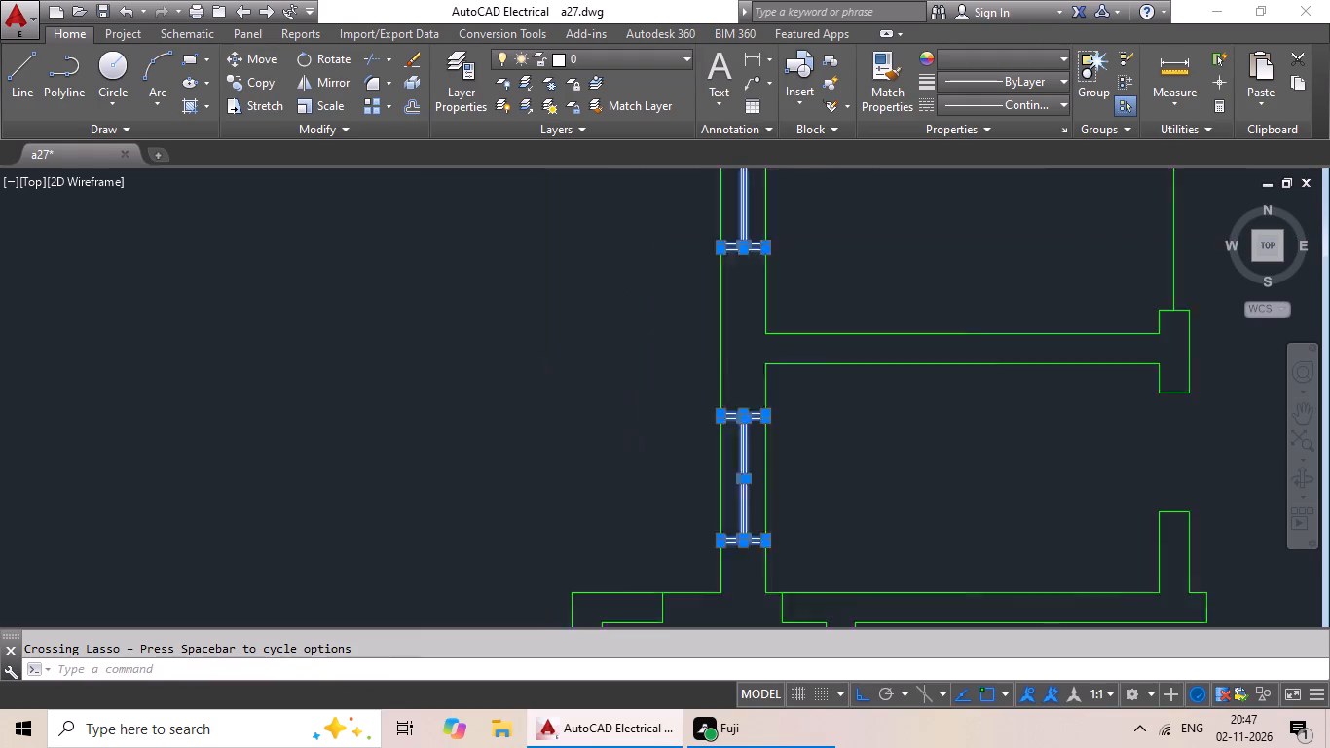
Add all lines of the window in the inner wall beside the plan's lower-left corner room to the selection.
{"action": "middle_click_drag", "start_coordinate": [905, 483], "coordinate": [863, 278]}
{"action": "scroll", "coordinate": [794, 501], "scroll_direction": "up", "scroll_amount": 4}
{"action": "middle_click_drag", "start_coordinate": [864, 411], "coordinate": [794, 513]}
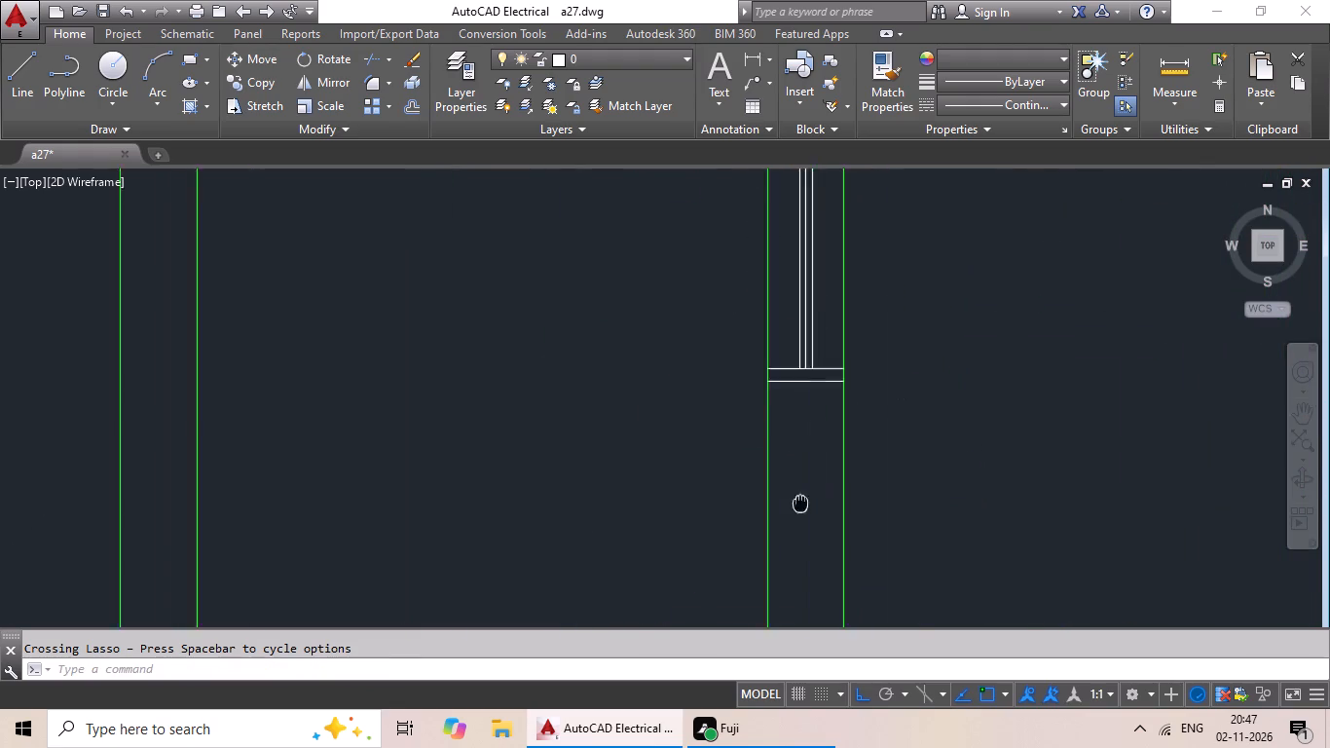
{"action": "middle_click_drag", "start_coordinate": [794, 513], "coordinate": [761, 557]}
{"action": "scroll", "coordinate": [771, 430], "scroll_direction": "up", "scroll_amount": 4}
{"action": "left_click_drag", "start_coordinate": [789, 385], "coordinate": [623, 399]}
{"action": "scroll", "coordinate": [865, 421], "scroll_direction": "down", "scroll_amount": 2}
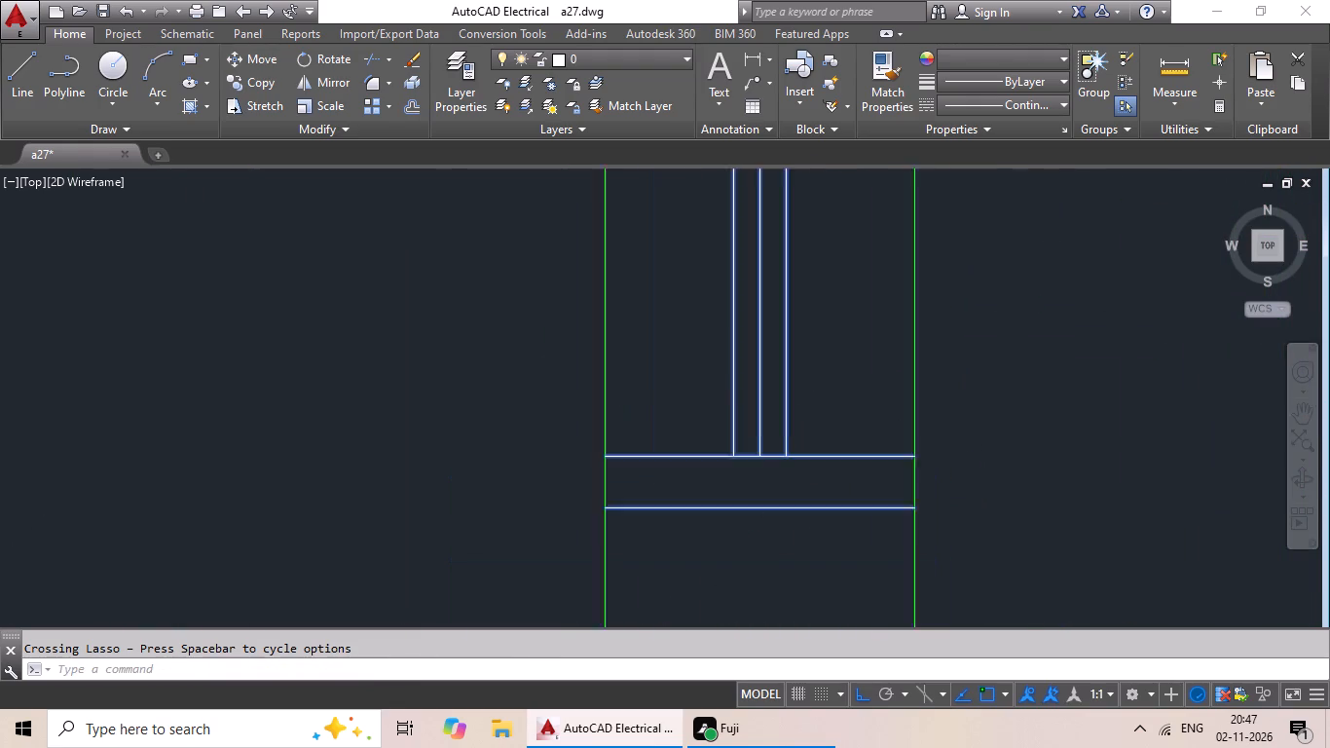
{"action": "scroll", "coordinate": [865, 421], "scroll_direction": "down", "scroll_amount": 1}
{"action": "middle_click_drag", "start_coordinate": [854, 397], "coordinate": [792, 627]}
{"action": "middle_click_drag", "start_coordinate": [801, 420], "coordinate": [760, 627]}
{"action": "middle_click_drag", "start_coordinate": [780, 371], "coordinate": [740, 578]}
{"action": "scroll", "coordinate": [707, 307], "scroll_direction": "up", "scroll_amount": 2}
{"action": "left_click_drag", "start_coordinate": [714, 280], "coordinate": [658, 513]}
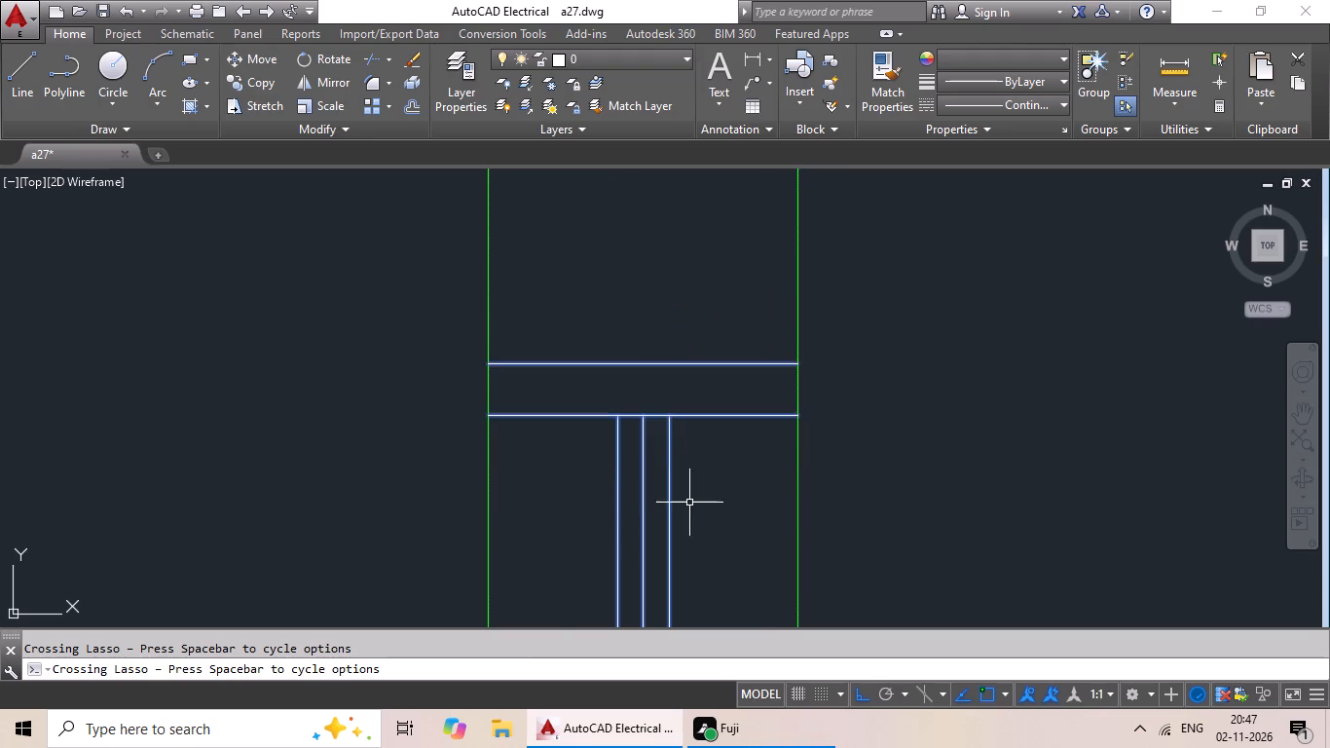
Add all lines of the leftmost window in the bottom outer wall to the selection.
{"action": "scroll", "coordinate": [959, 442], "scroll_direction": "down", "scroll_amount": 5}
{"action": "middle_click_drag", "start_coordinate": [1048, 474], "coordinate": [705, 223]}
{"action": "scroll", "coordinate": [794, 320], "scroll_direction": "down", "scroll_amount": 2}
{"action": "middle_click_drag", "start_coordinate": [840, 367], "coordinate": [648, 239]}
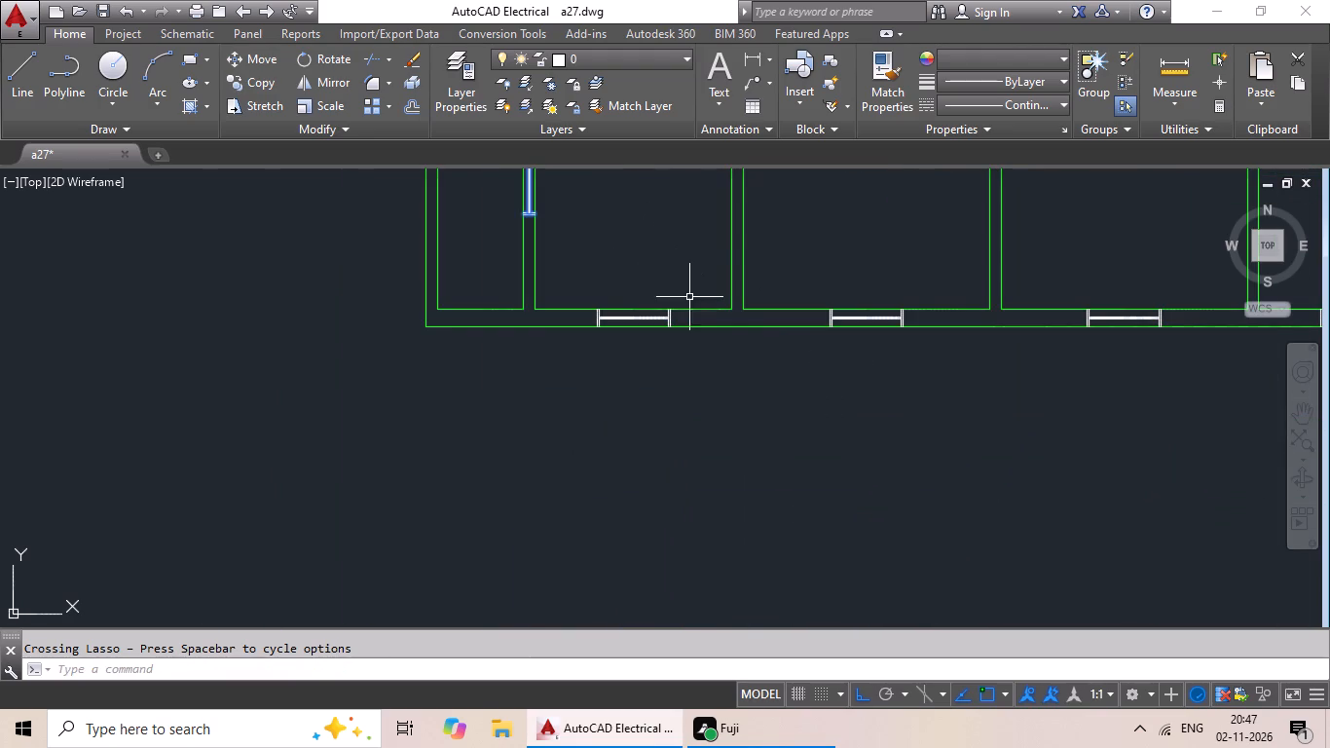
{"action": "scroll", "coordinate": [662, 313], "scroll_direction": "up", "scroll_amount": 5}
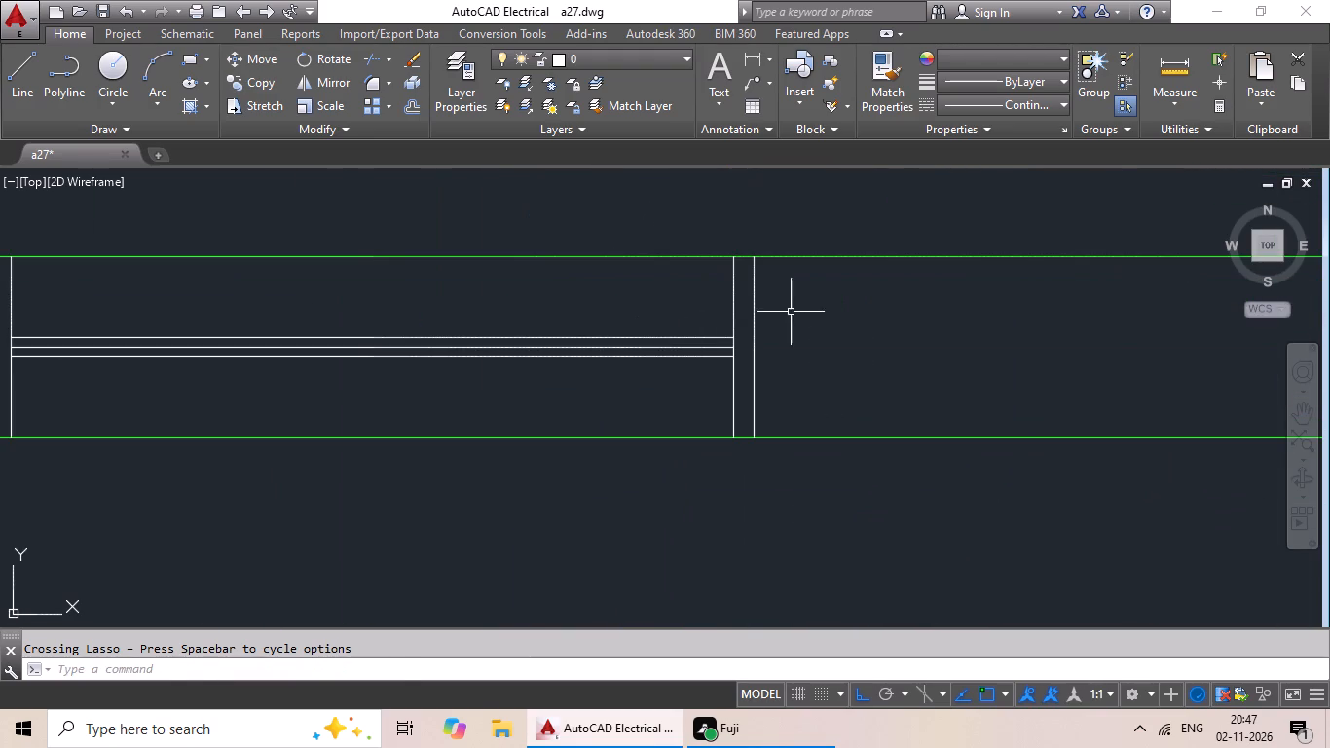
{"action": "left_click_drag", "start_coordinate": [795, 322], "coordinate": [480, 290]}
{"action": "middle_click_drag", "start_coordinate": [488, 298], "coordinate": [976, 384]}
{"action": "left_click_drag", "start_coordinate": [680, 376], "coordinate": [403, 393]}
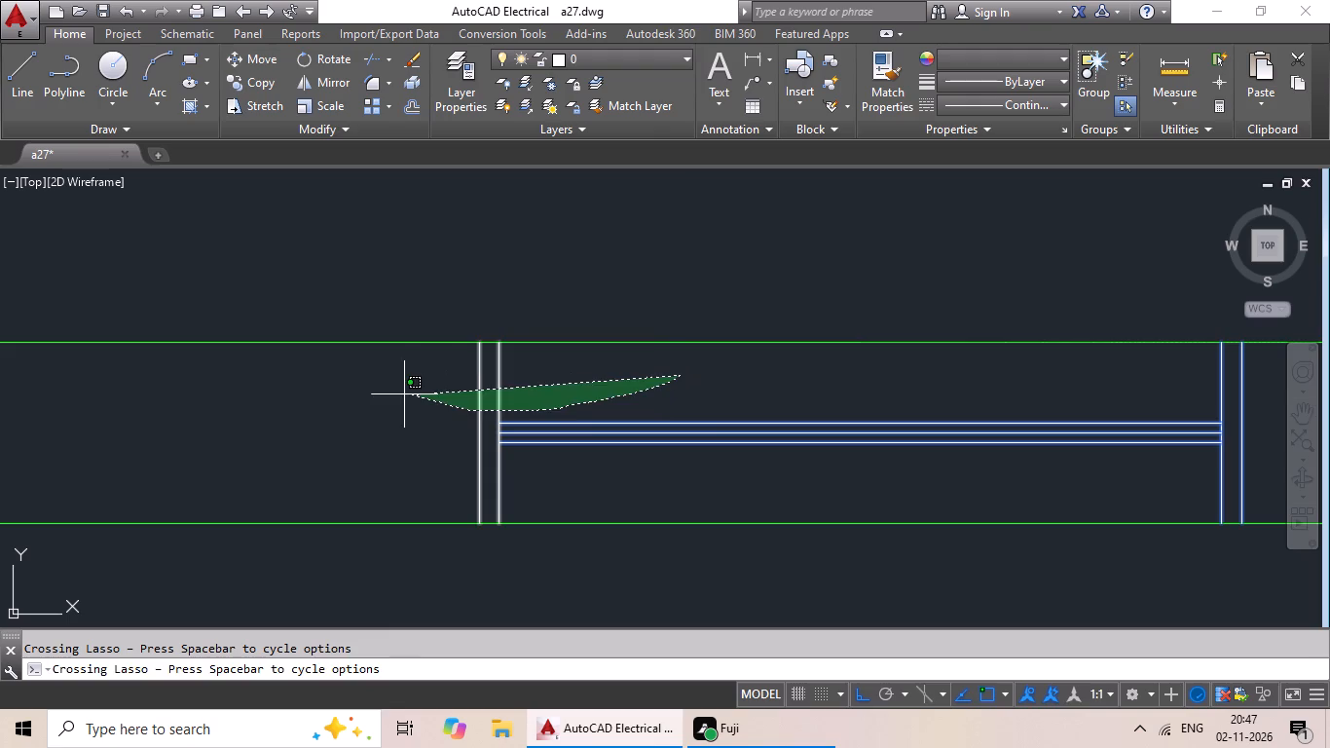
{"action": "left_click_drag", "start_coordinate": [403, 393], "coordinate": [403, 393]}
Add all lines of the second window from the left in the bottom outer wall to the selection.
{"action": "scroll", "coordinate": [771, 435], "scroll_direction": "down", "scroll_amount": 3}
{"action": "middle_click_drag", "start_coordinate": [936, 483], "coordinate": [0, 475]}
{"action": "scroll", "coordinate": [440, 421], "scroll_direction": "up", "scroll_amount": 3}
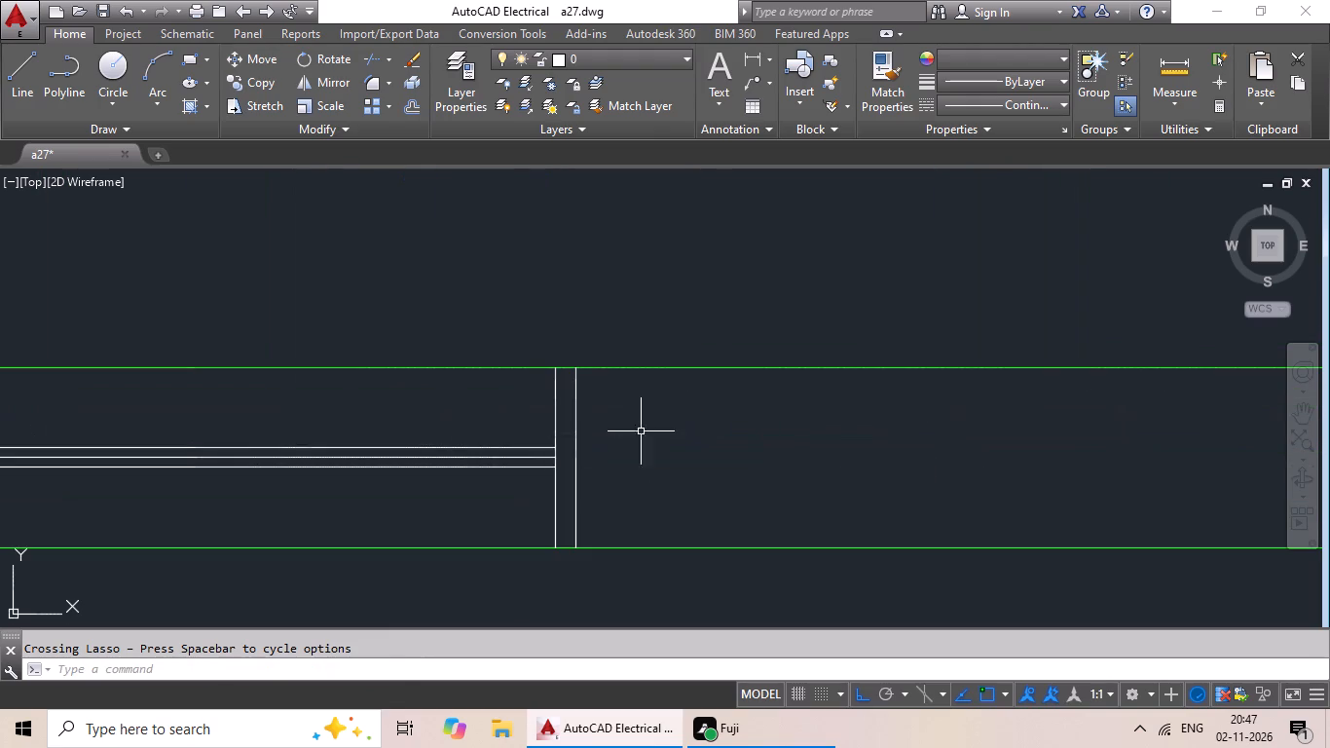
{"action": "left_click_drag", "start_coordinate": [716, 422], "coordinate": [424, 414]}
{"action": "middle_click_drag", "start_coordinate": [457, 433], "coordinate": [1006, 440]}
{"action": "left_click_drag", "start_coordinate": [499, 398], "coordinate": [218, 434]}
Add all lines of the third window from the left in the bottom outer wall to the selection.
{"action": "scroll", "coordinate": [863, 499], "scroll_direction": "down", "scroll_amount": 3}
{"action": "middle_click_drag", "start_coordinate": [960, 531], "coordinate": [0, 384]}
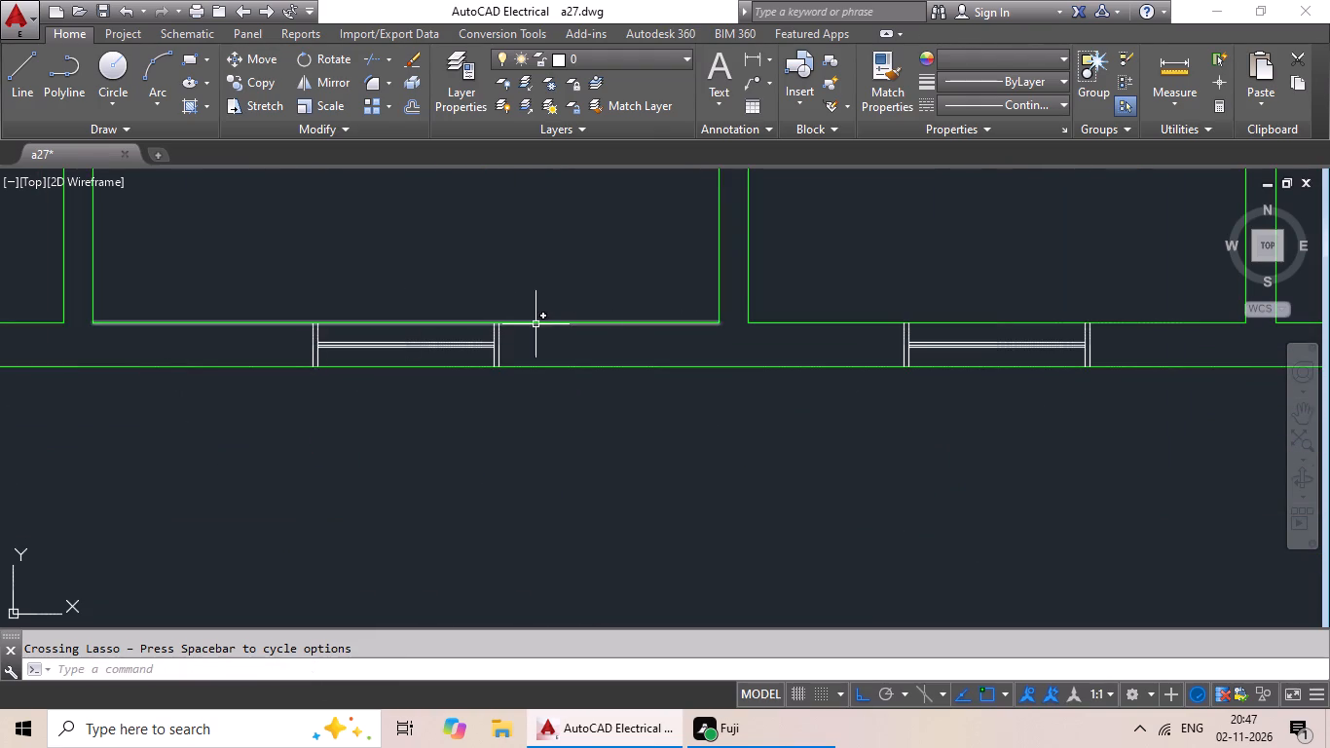
{"action": "scroll", "coordinate": [469, 339], "scroll_direction": "up", "scroll_amount": 4}
{"action": "left_click_drag", "start_coordinate": [846, 358], "coordinate": [340, 333]}
{"action": "middle_click_drag", "start_coordinate": [394, 341], "coordinate": [1068, 375]}
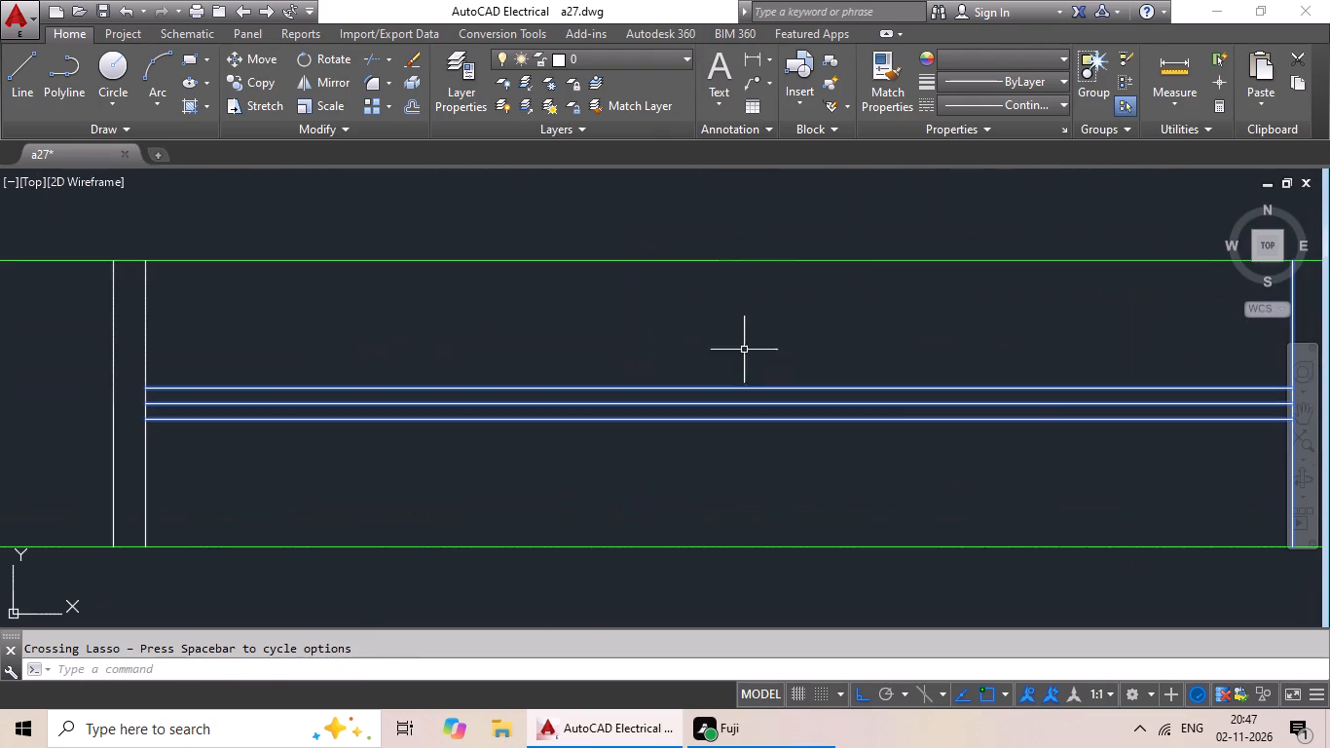
{"action": "left_click_drag", "start_coordinate": [504, 298], "coordinate": [0, 319]}
Add all lines of the rightmost window in the bottom outer wall to the selection.
{"action": "scroll", "coordinate": [316, 337], "scroll_direction": "down", "scroll_amount": 3}
{"action": "middle_click_drag", "start_coordinate": [517, 377], "coordinate": [83, 402]}
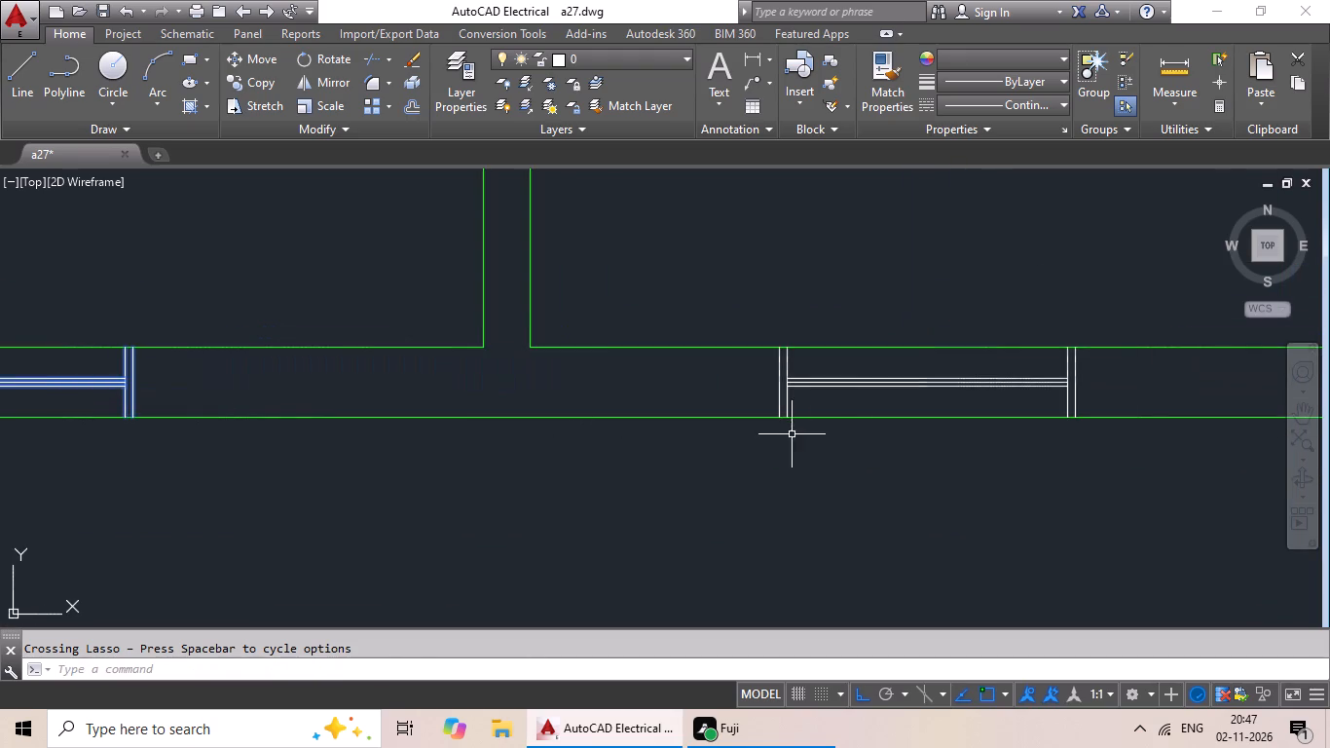
{"action": "middle_click_drag", "start_coordinate": [771, 435], "coordinate": [323, 437]}
{"action": "scroll", "coordinate": [758, 360], "scroll_direction": "up", "scroll_amount": 2}
{"action": "middle_click_drag", "start_coordinate": [585, 384], "coordinate": [963, 443]}
{"action": "left_click_drag", "start_coordinate": [965, 449], "coordinate": [440, 415]}
{"action": "middle_click_drag", "start_coordinate": [441, 415], "coordinate": [1045, 435]}
{"action": "left_click_drag", "start_coordinate": [858, 435], "coordinate": [417, 449]}
Add all lines of the window in the inner wall of the bottom-right corner room to the selection.
{"action": "scroll", "coordinate": [659, 449], "scroll_direction": "down", "scroll_amount": 3}
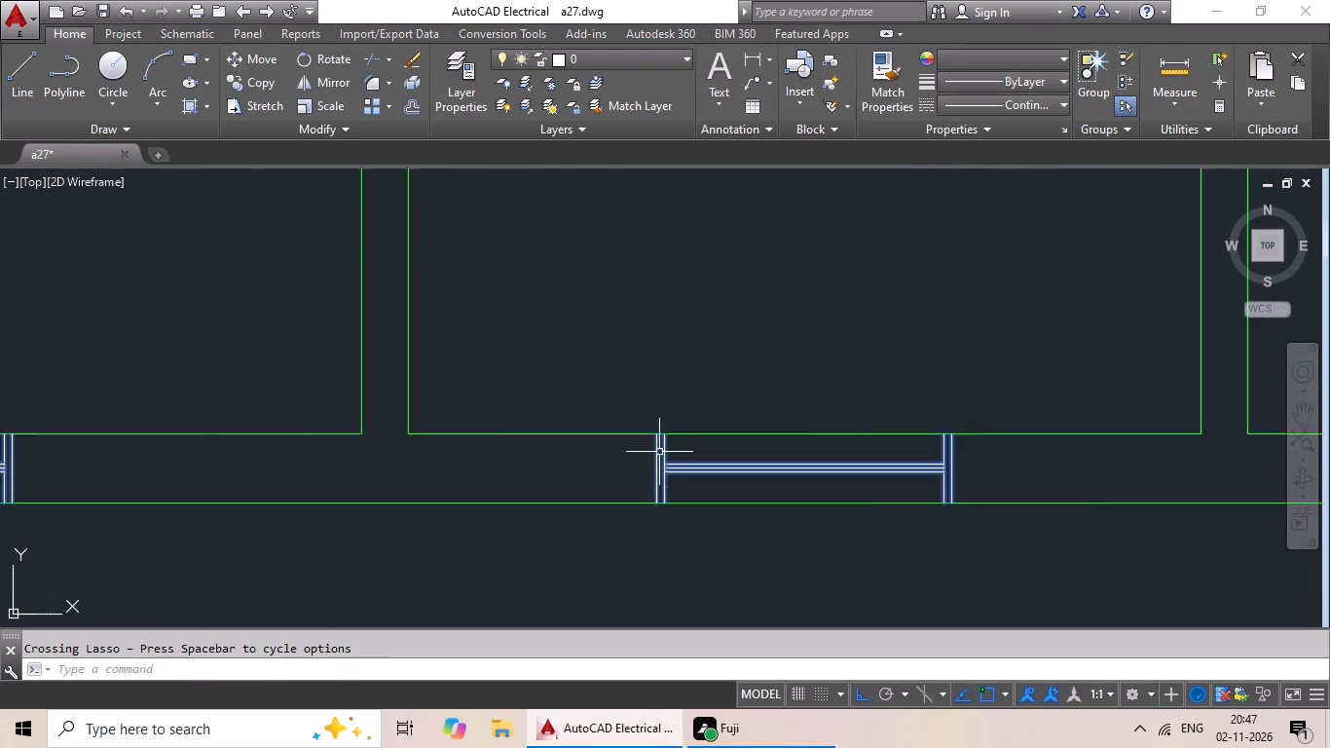
{"action": "middle_click_drag", "start_coordinate": [801, 465], "coordinate": [463, 564]}
{"action": "scroll", "coordinate": [688, 276], "scroll_direction": "up", "scroll_amount": 5}
{"action": "left_click_drag", "start_coordinate": [672, 306], "coordinate": [668, 454]}
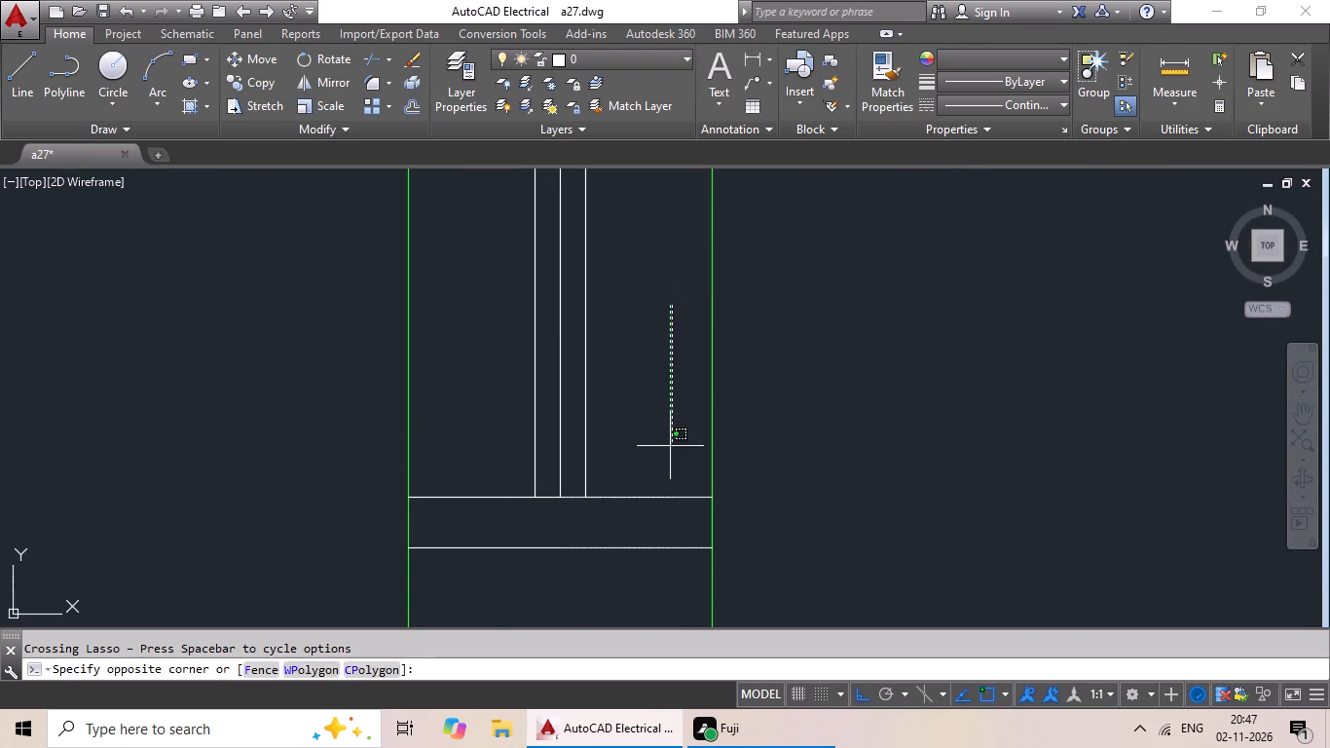
{"action": "left_click_drag", "start_coordinate": [668, 454], "coordinate": [417, 424]}
{"action": "middle_click_drag", "start_coordinate": [577, 325], "coordinate": [521, 566]}
{"action": "scroll", "coordinate": [469, 238], "scroll_direction": "down", "scroll_amount": 2}
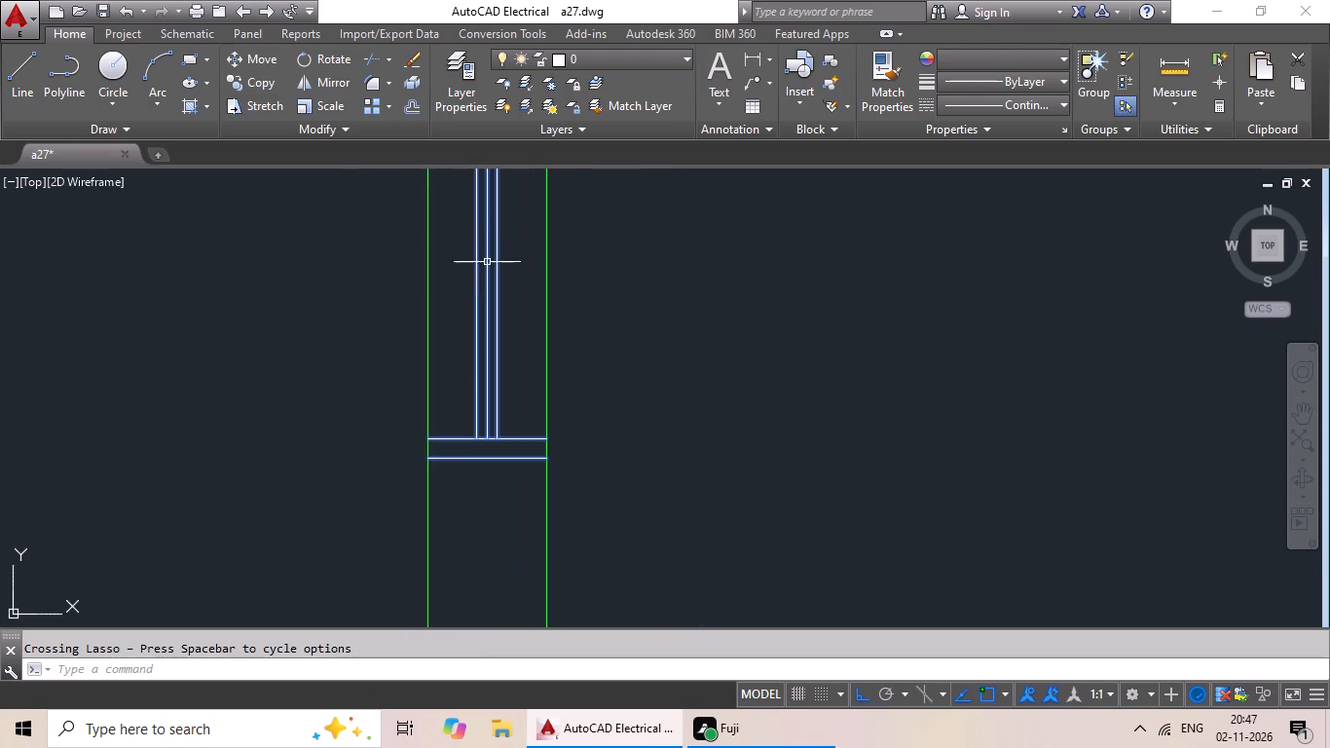
{"action": "middle_click_drag", "start_coordinate": [481, 316], "coordinate": [393, 538]}
{"action": "middle_click_drag", "start_coordinate": [457, 332], "coordinate": [448, 572]}
{"action": "middle_click_drag", "start_coordinate": [433, 348], "coordinate": [452, 573]}
{"action": "scroll", "coordinate": [426, 374], "scroll_direction": "up", "scroll_amount": 2}
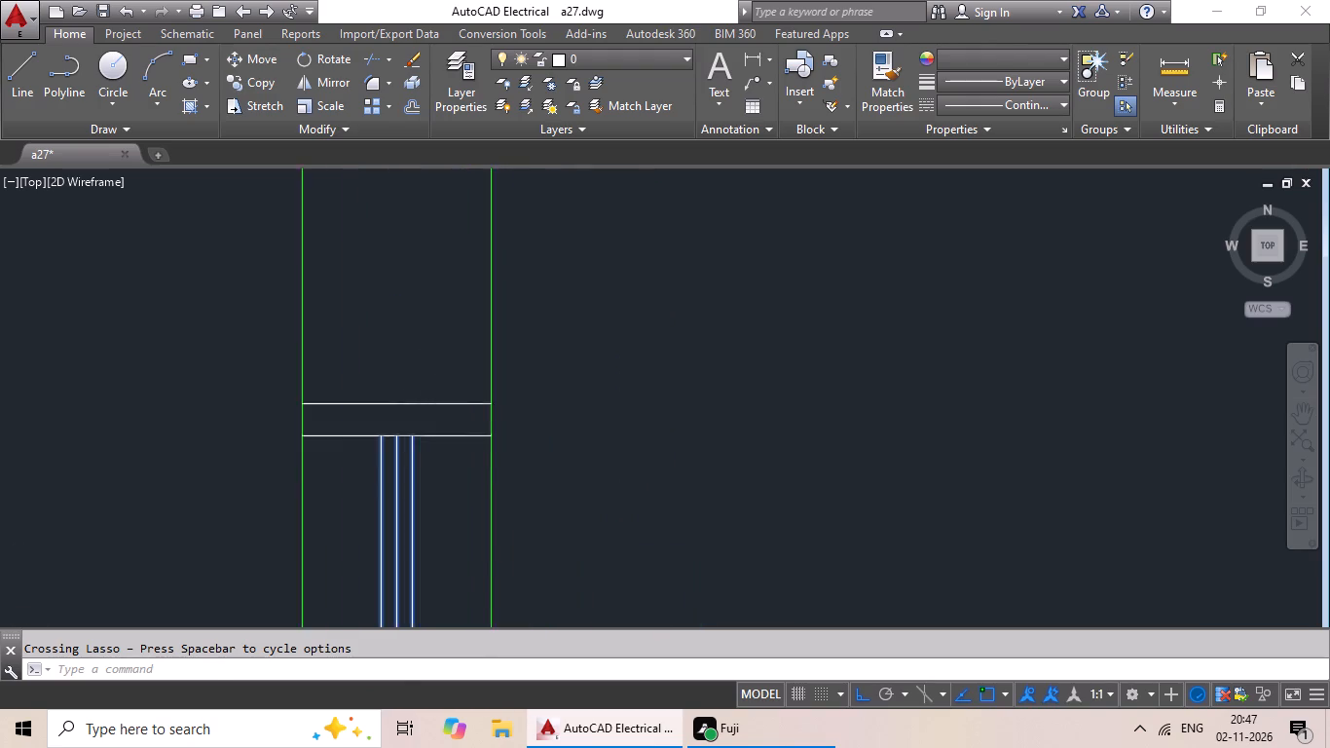
{"action": "left_click_drag", "start_coordinate": [477, 363], "coordinate": [521, 545]}
Add all lines of the lowest window in the right outer wall to the selection.
{"action": "scroll", "coordinate": [744, 461], "scroll_direction": "down", "scroll_amount": 4}
{"action": "middle_click_drag", "start_coordinate": [898, 467], "coordinate": [470, 587]}
{"action": "scroll", "coordinate": [742, 480], "scroll_direction": "down", "scroll_amount": 2}
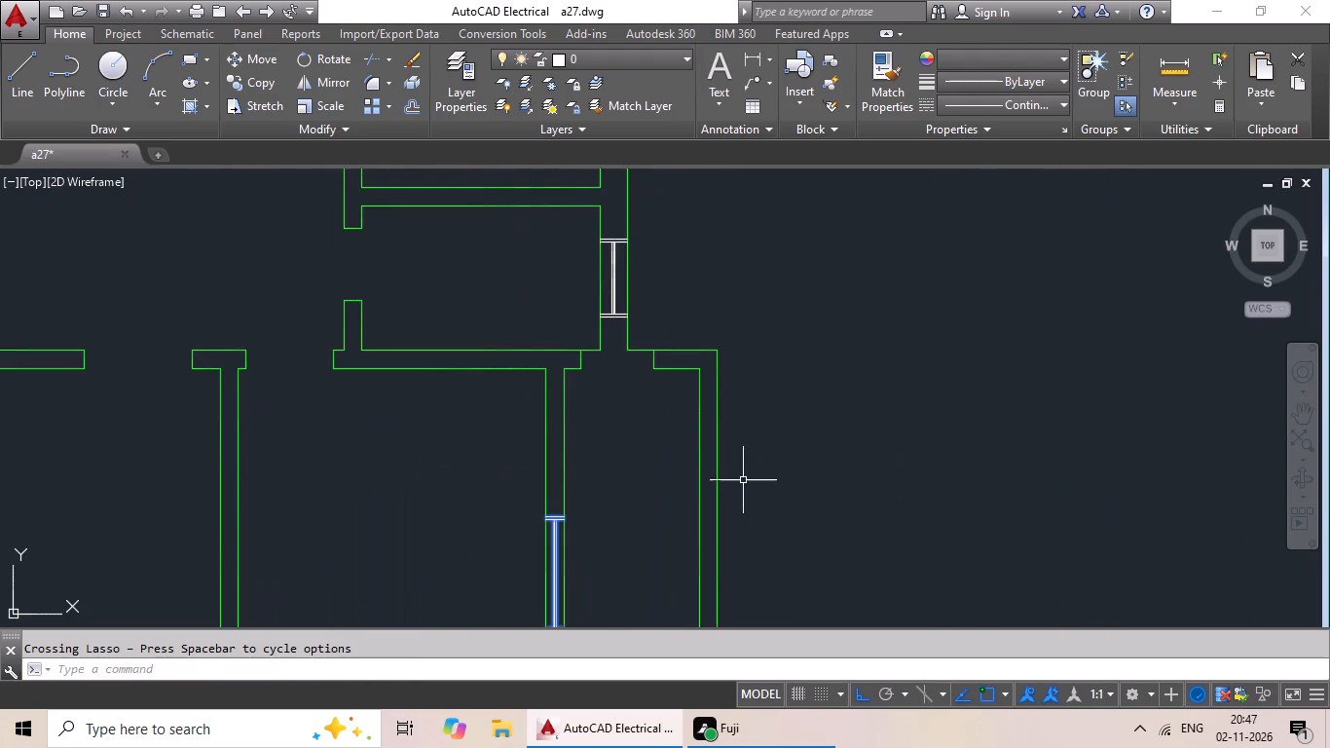
{"action": "middle_click_drag", "start_coordinate": [813, 463], "coordinate": [726, 544]}
{"action": "scroll", "coordinate": [571, 417], "scroll_direction": "up", "scroll_amount": 4}
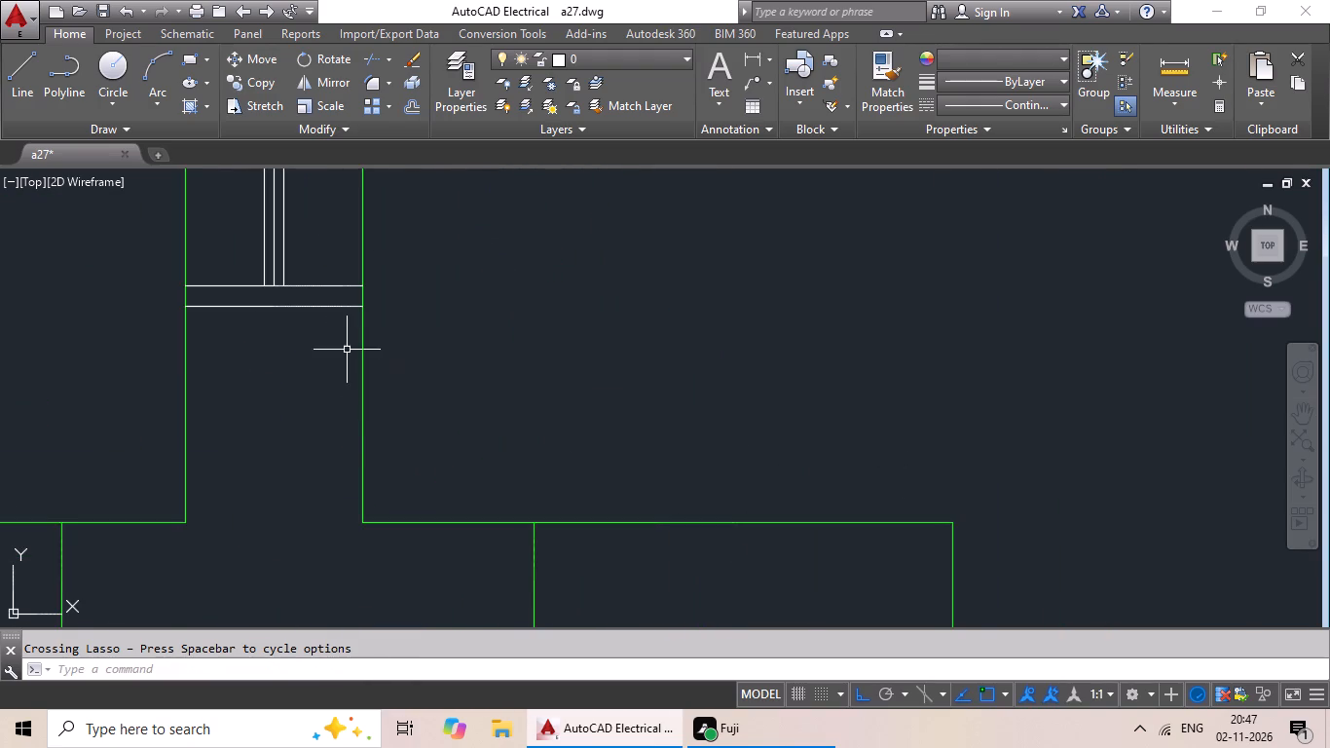
{"action": "middle_click_drag", "start_coordinate": [352, 424], "coordinate": [382, 492]}
{"action": "scroll", "coordinate": [322, 320], "scroll_direction": "up", "scroll_amount": 3}
{"action": "scroll", "coordinate": [374, 323], "scroll_direction": "down", "scroll_amount": 2}
{"action": "left_click_drag", "start_coordinate": [388, 325], "coordinate": [388, 362]}
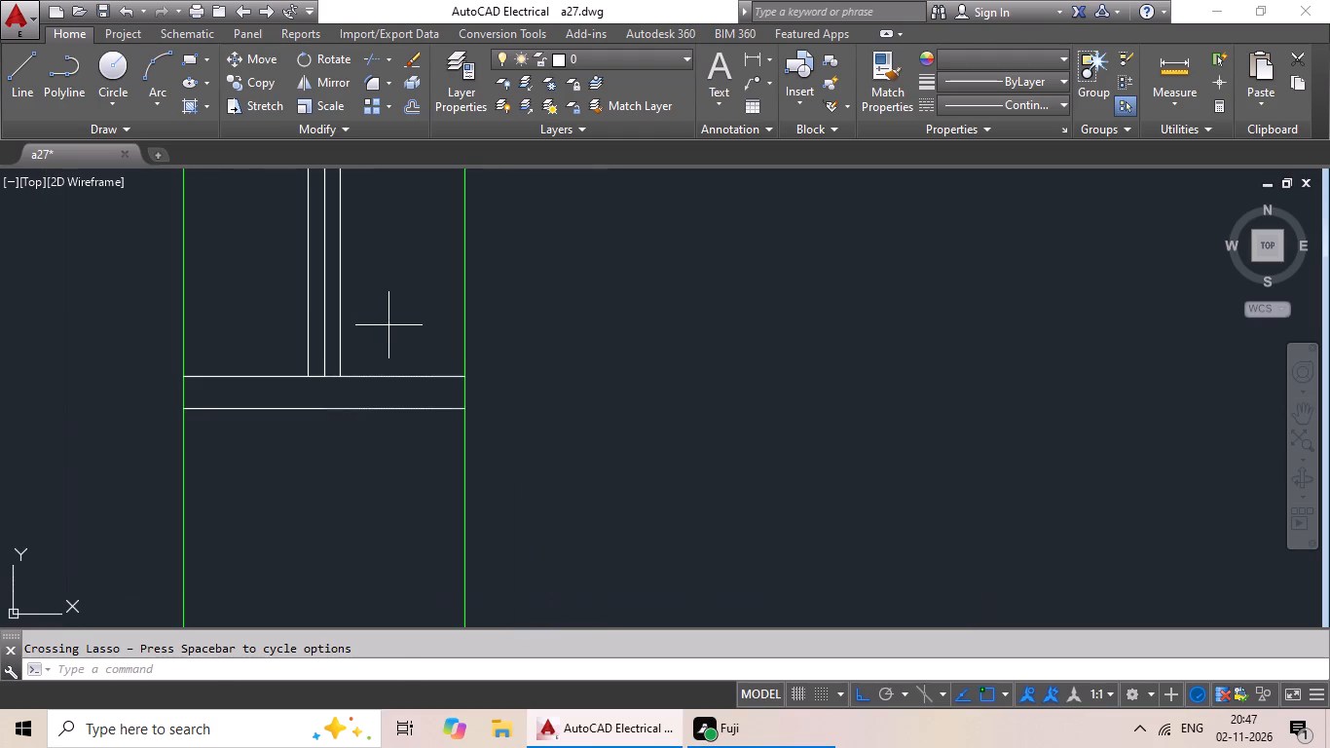
{"action": "left_click_drag", "start_coordinate": [388, 362], "coordinate": [288, 307]}
{"action": "middle_click_drag", "start_coordinate": [358, 404], "coordinate": [328, 629]}
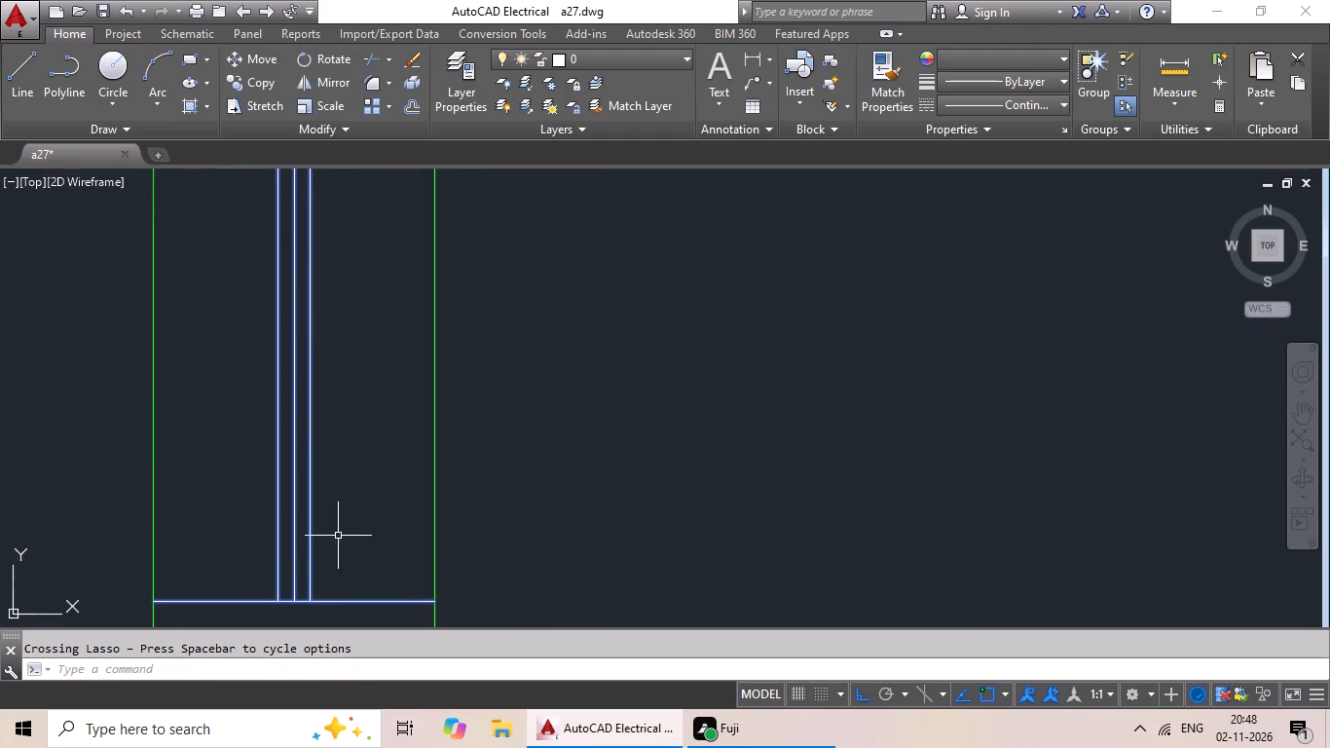
{"action": "middle_click_drag", "start_coordinate": [346, 347], "coordinate": [377, 635]}
{"action": "middle_click_drag", "start_coordinate": [399, 367], "coordinate": [407, 655]}
{"action": "scroll", "coordinate": [406, 413], "scroll_direction": "up", "scroll_amount": 2}
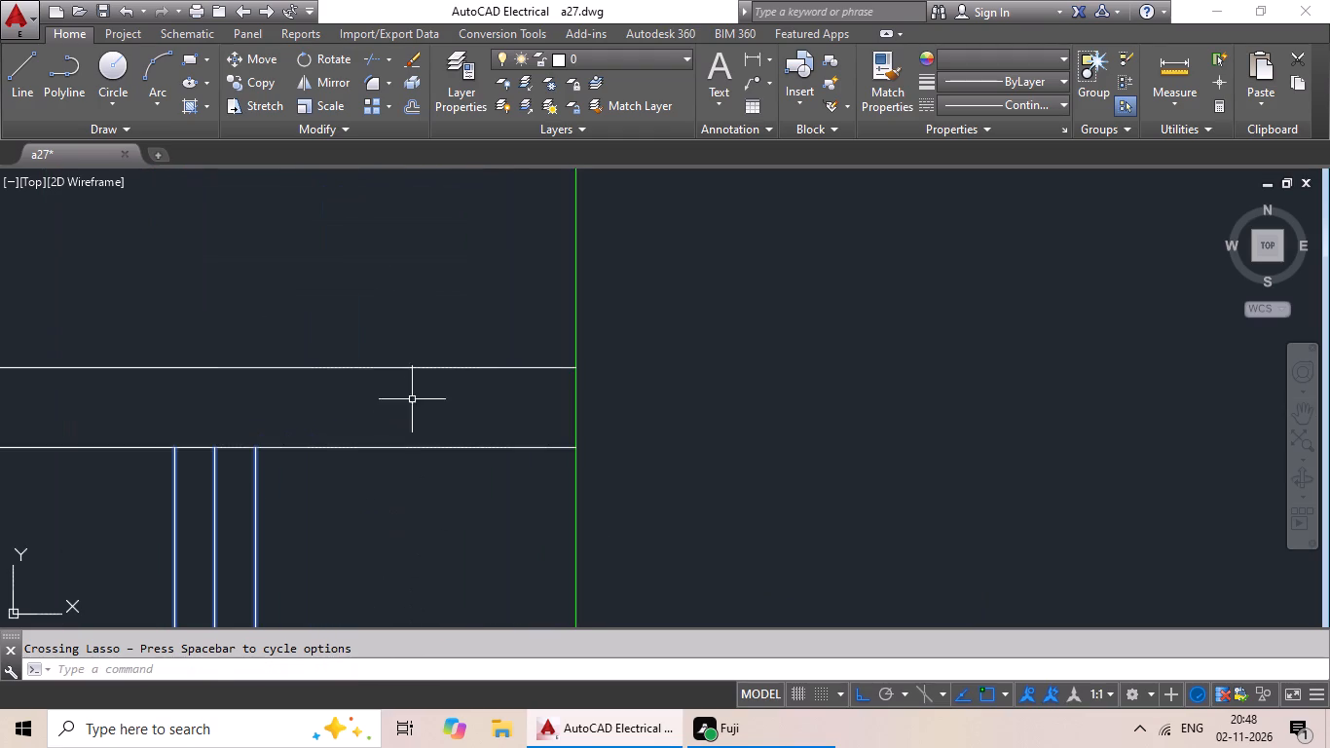
{"action": "left_click_drag", "start_coordinate": [445, 328], "coordinate": [387, 515]}
Colour all the selected window lines magenta and clear the selection.
{"action": "scroll", "coordinate": [441, 494], "scroll_direction": "down", "scroll_amount": 6}
{"action": "middle_click_drag", "start_coordinate": [457, 456], "coordinate": [466, 553]}
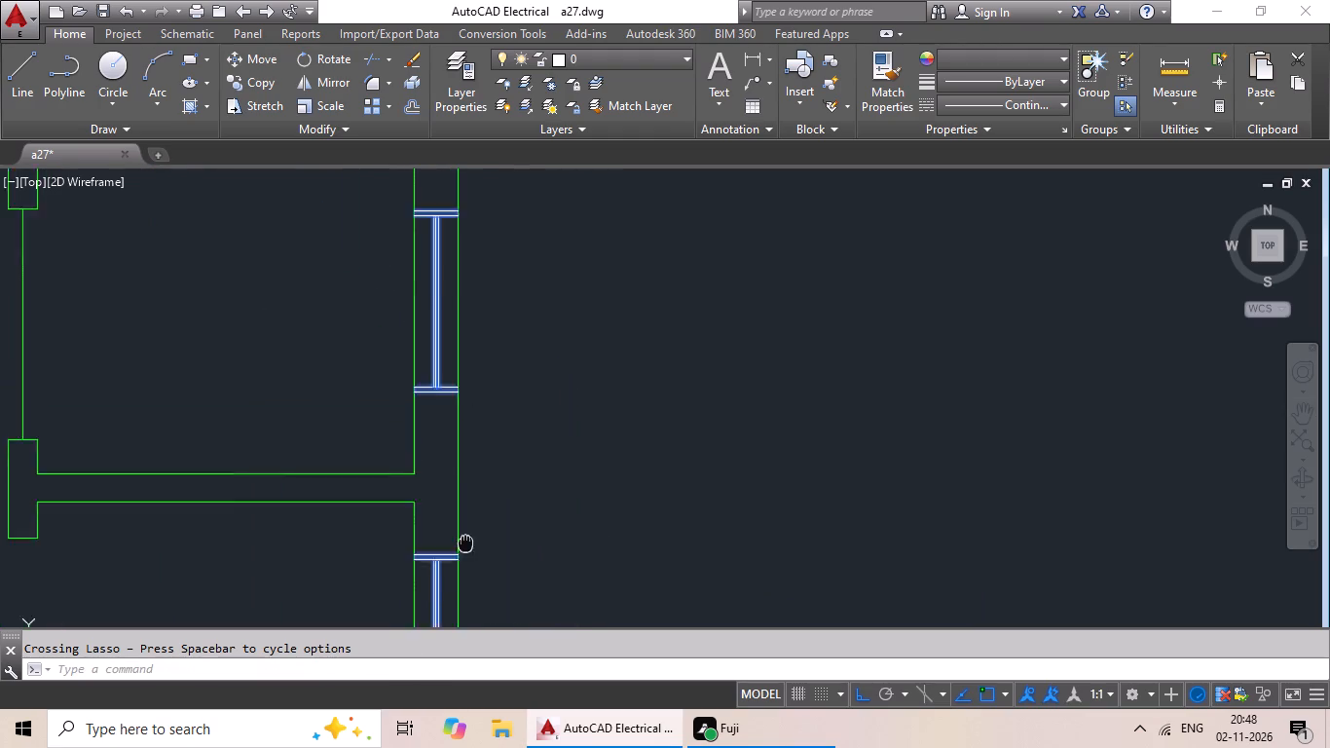
{"action": "middle_click_drag", "start_coordinate": [466, 553], "coordinate": [466, 601]}
{"action": "scroll", "coordinate": [361, 384], "scroll_direction": "down", "scroll_amount": 2}
{"action": "middle_click_drag", "start_coordinate": [355, 390], "coordinate": [570, 482]}
{"action": "scroll", "coordinate": [707, 433], "scroll_direction": "down", "scroll_amount": 2}
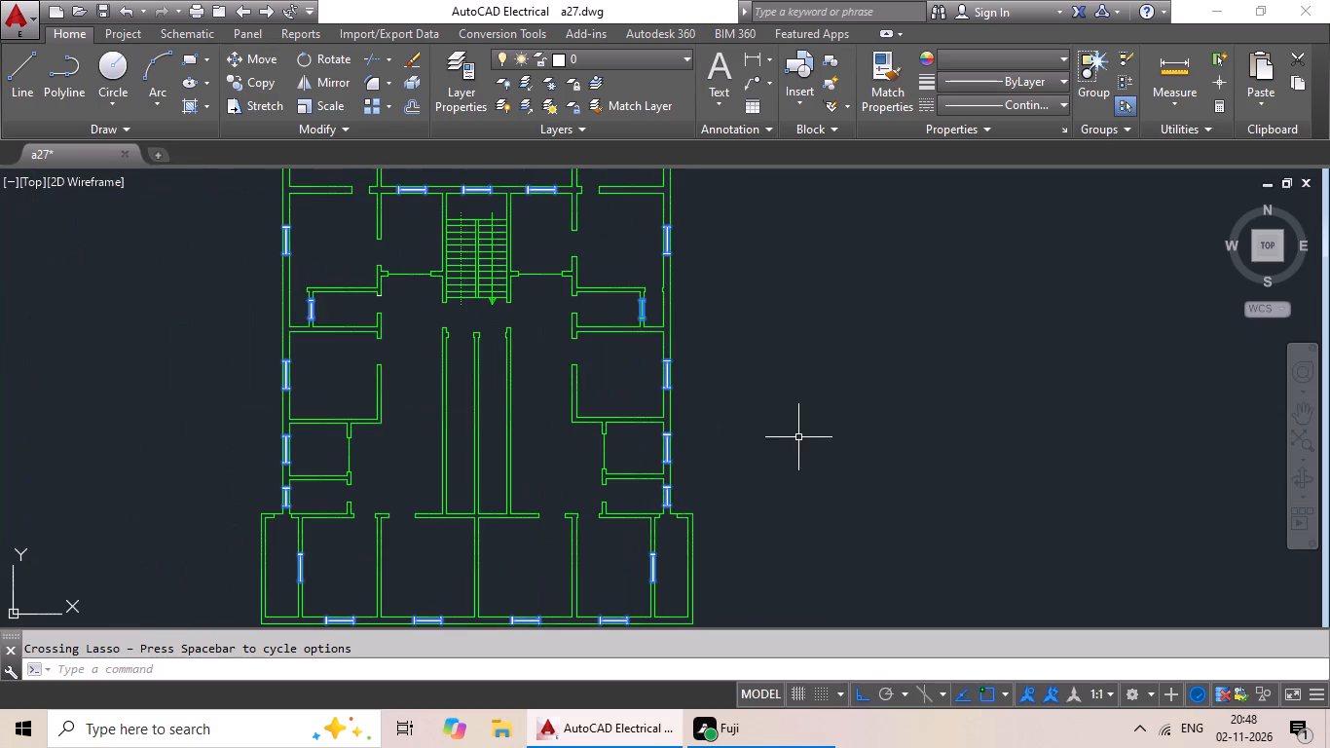
{"action": "middle_click_drag", "start_coordinate": [789, 449], "coordinate": [718, 511]}
{"action": "scroll", "coordinate": [753, 490], "scroll_direction": "down", "scroll_amount": 1}
{"action": "middle_click_drag", "start_coordinate": [756, 486], "coordinate": [771, 419]}
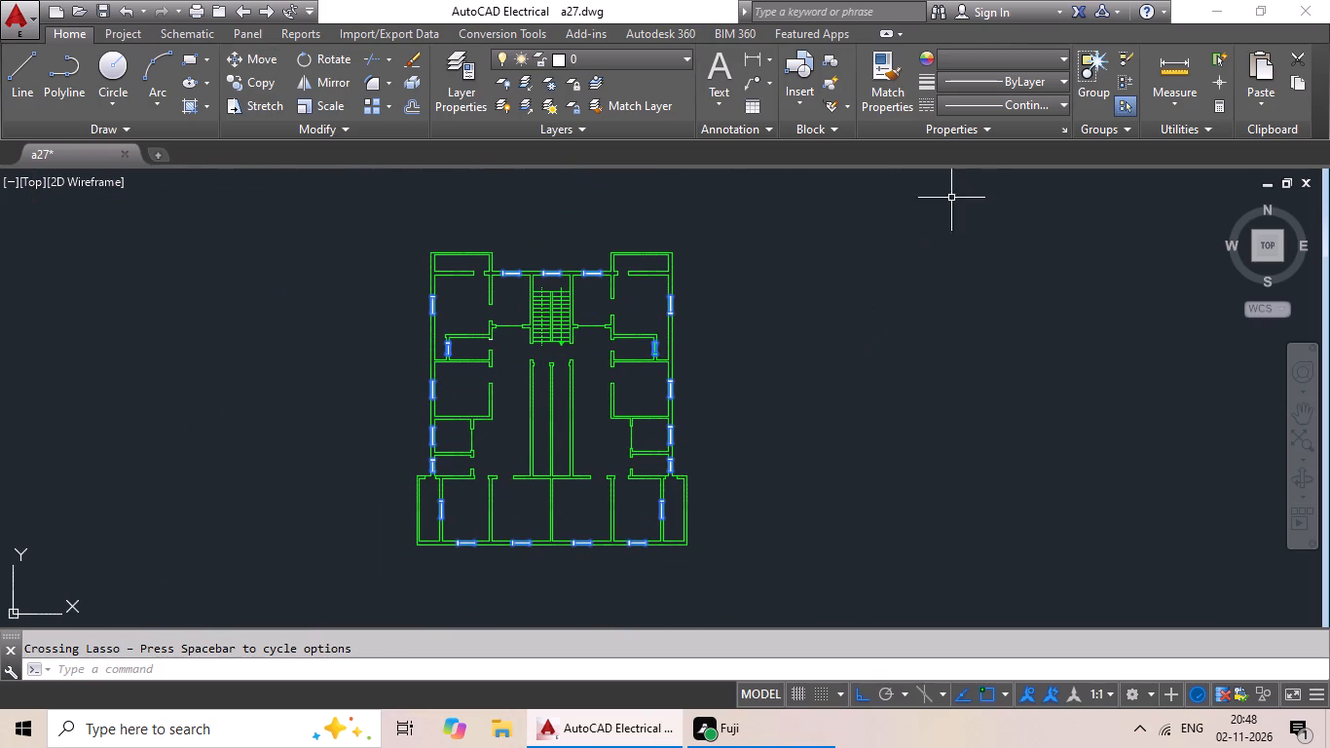
{"action": "left_click", "coordinate": [1067, 54]}
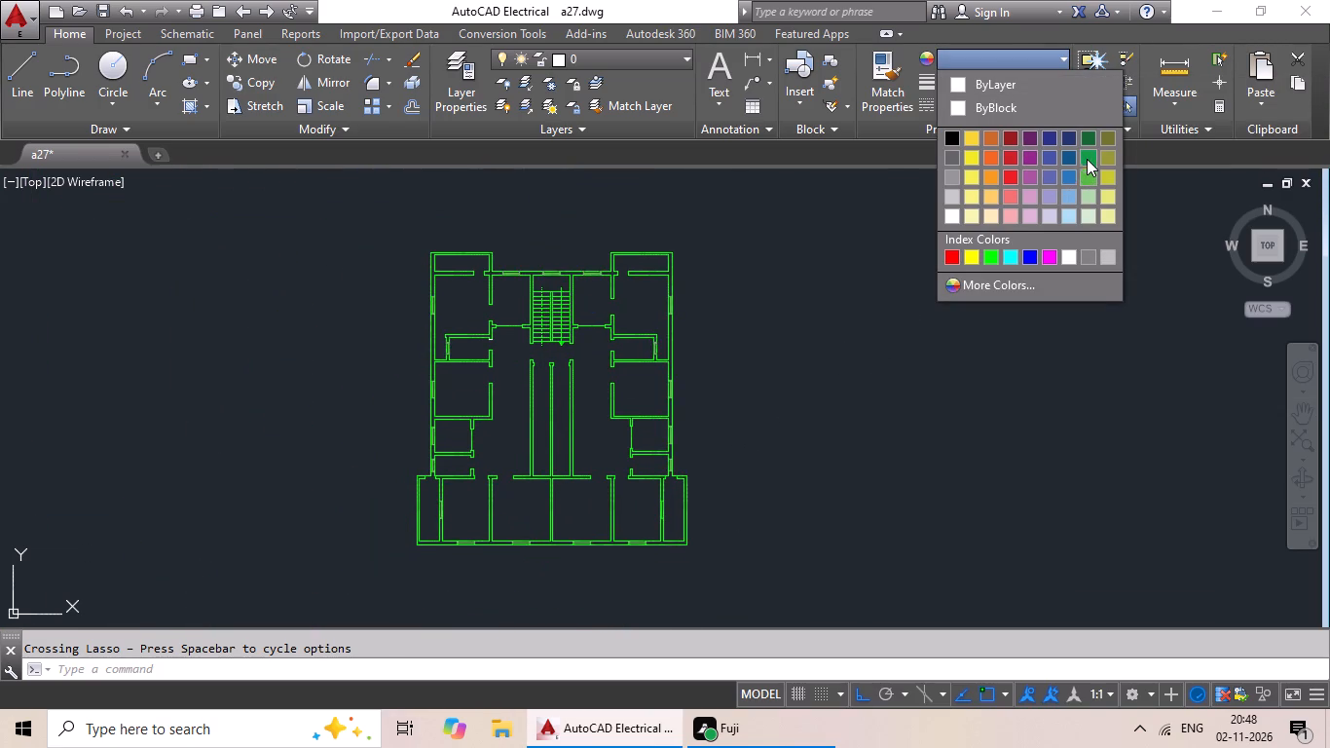
{"action": "left_click", "coordinate": [1047, 258]}
{"action": "key", "text": "Escape"}
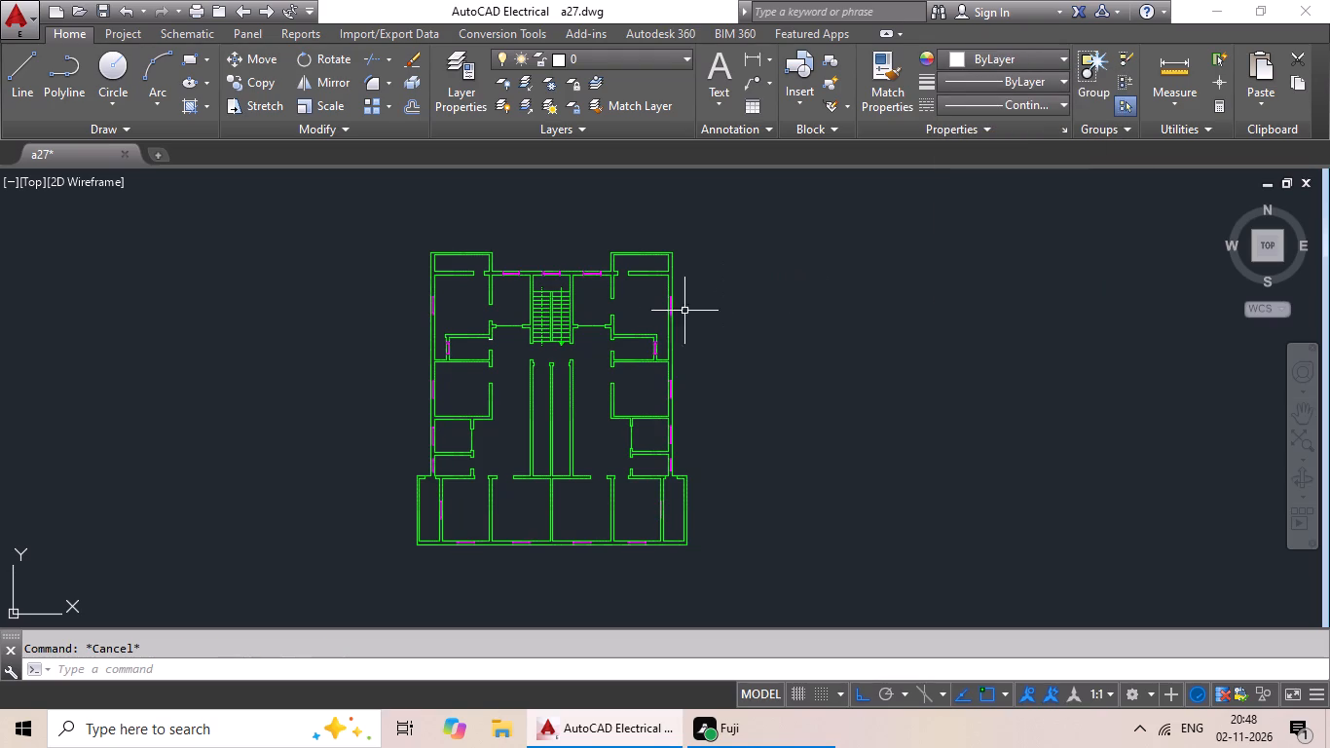
Colour the white end line of the short wall stub in the left half, between the small room and staircase, green.
{"action": "scroll", "coordinate": [523, 369], "scroll_direction": "up", "scroll_amount": 4}
{"action": "middle_click_drag", "start_coordinate": [541, 305], "coordinate": [593, 469]}
{"action": "scroll", "coordinate": [244, 351], "scroll_direction": "up", "scroll_amount": 3}
{"action": "left_click", "coordinate": [277, 342]}
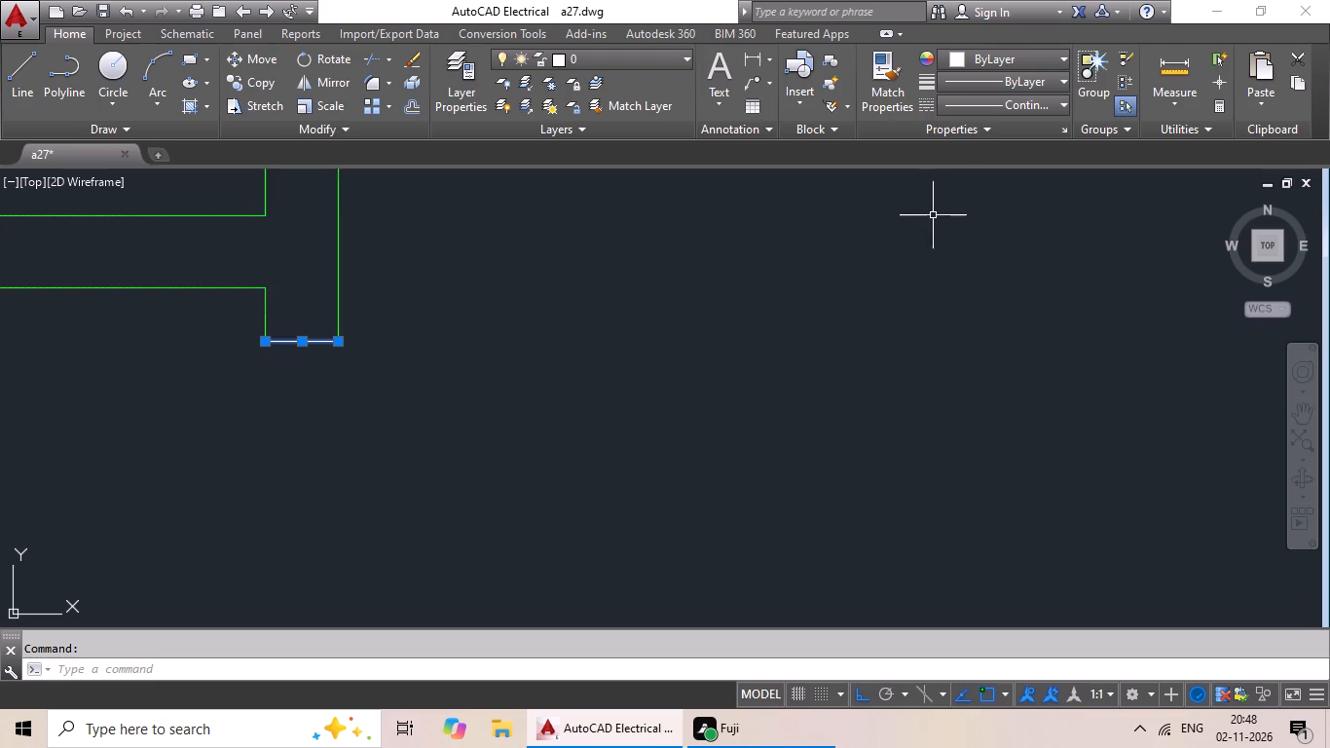
{"action": "left_click", "coordinate": [1053, 56]}
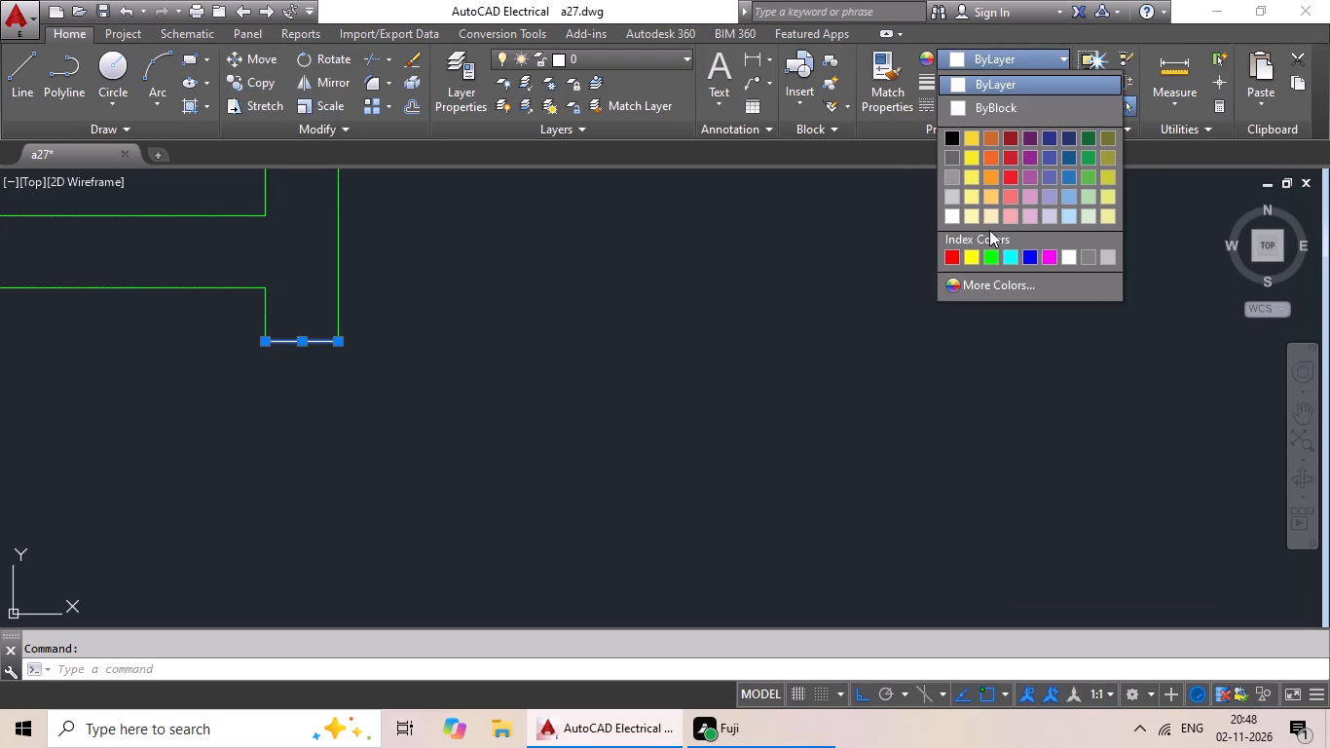
{"action": "left_click", "coordinate": [986, 249]}
{"action": "scroll", "coordinate": [905, 276], "scroll_direction": "down", "scroll_amount": 1}
{"action": "key", "text": "Escape"}
Examine the recoloured floor plan, checking the wall, staircase and window lines.
{"action": "scroll", "coordinate": [851, 345], "scroll_direction": "down", "scroll_amount": 3}
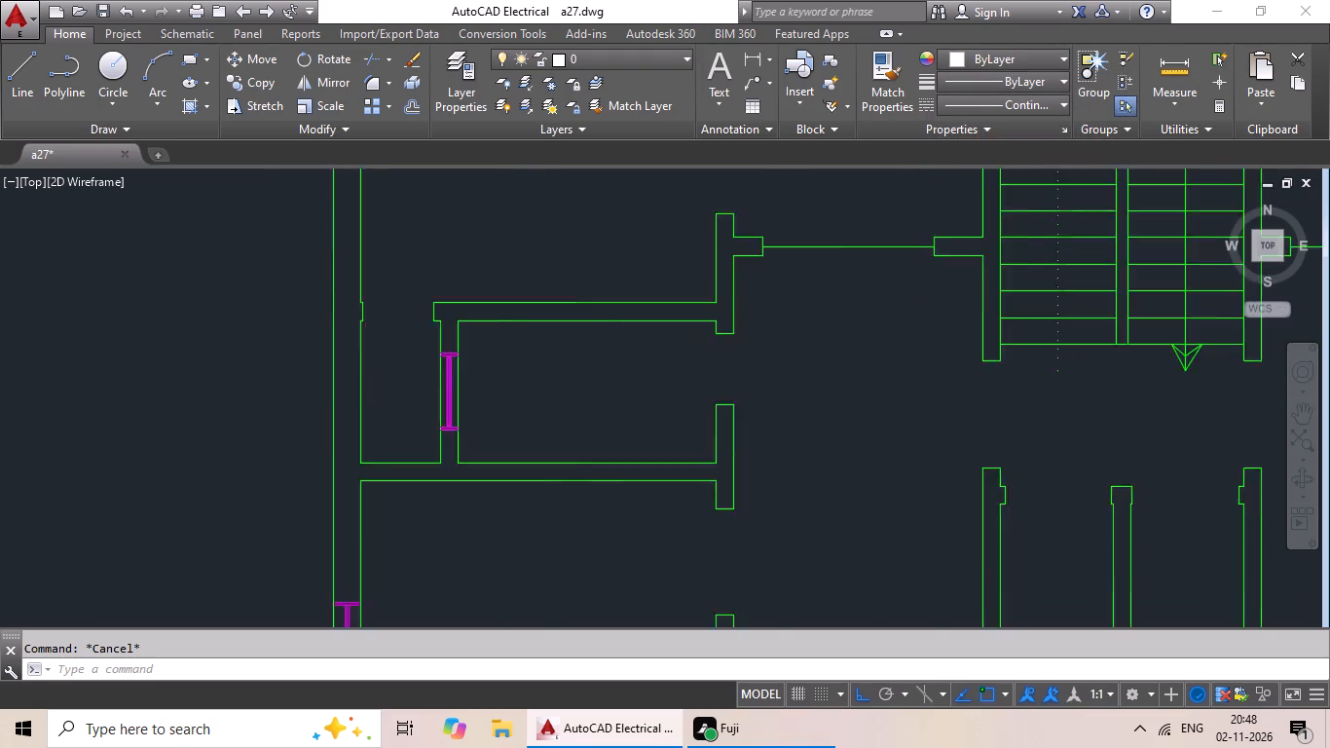
{"action": "scroll", "coordinate": [650, 373], "scroll_direction": "down", "scroll_amount": 1}
{"action": "middle_click_drag", "start_coordinate": [690, 383], "coordinate": [496, 292]}
{"action": "scroll", "coordinate": [658, 351], "scroll_direction": "down", "scroll_amount": 1}
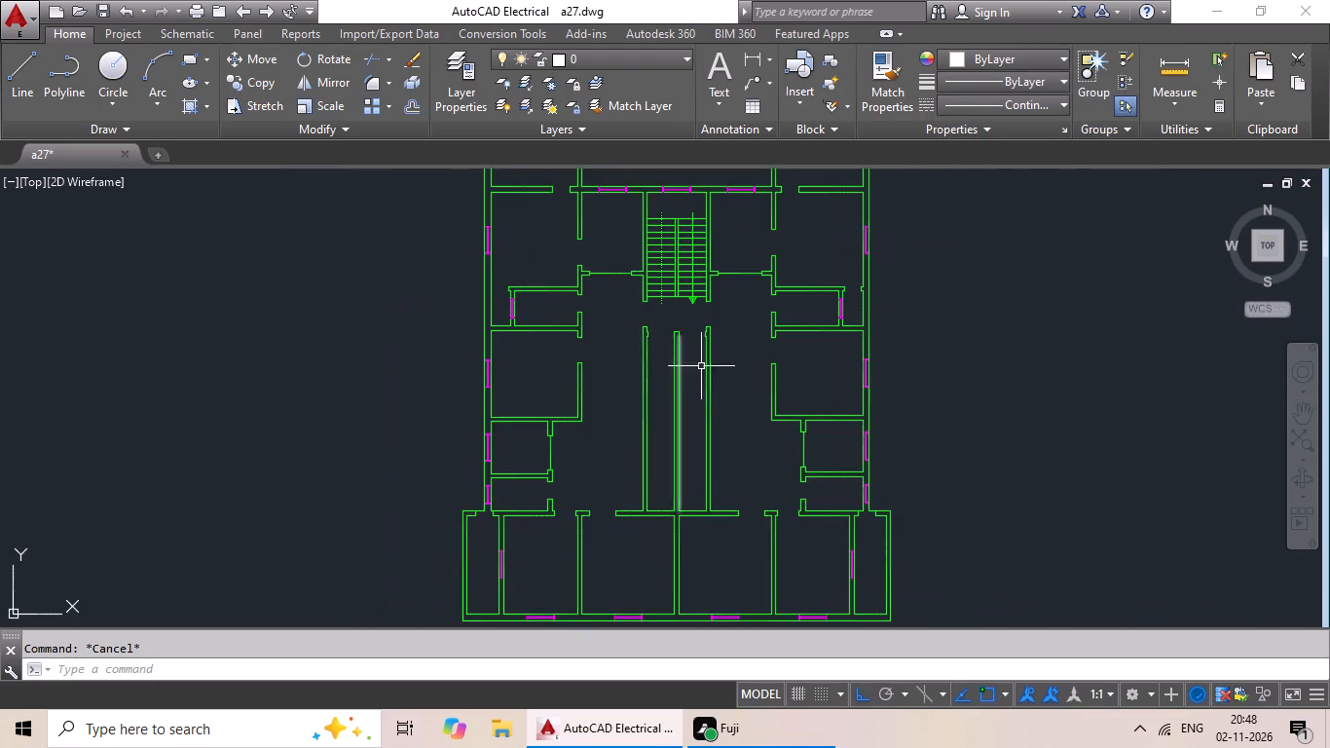
{"action": "middle_click_drag", "start_coordinate": [717, 367], "coordinate": [344, 520]}
{"action": "middle_click_drag", "start_coordinate": [387, 433], "coordinate": [598, 421]}
{"action": "middle_click_drag", "start_coordinate": [594, 432], "coordinate": [630, 340]}
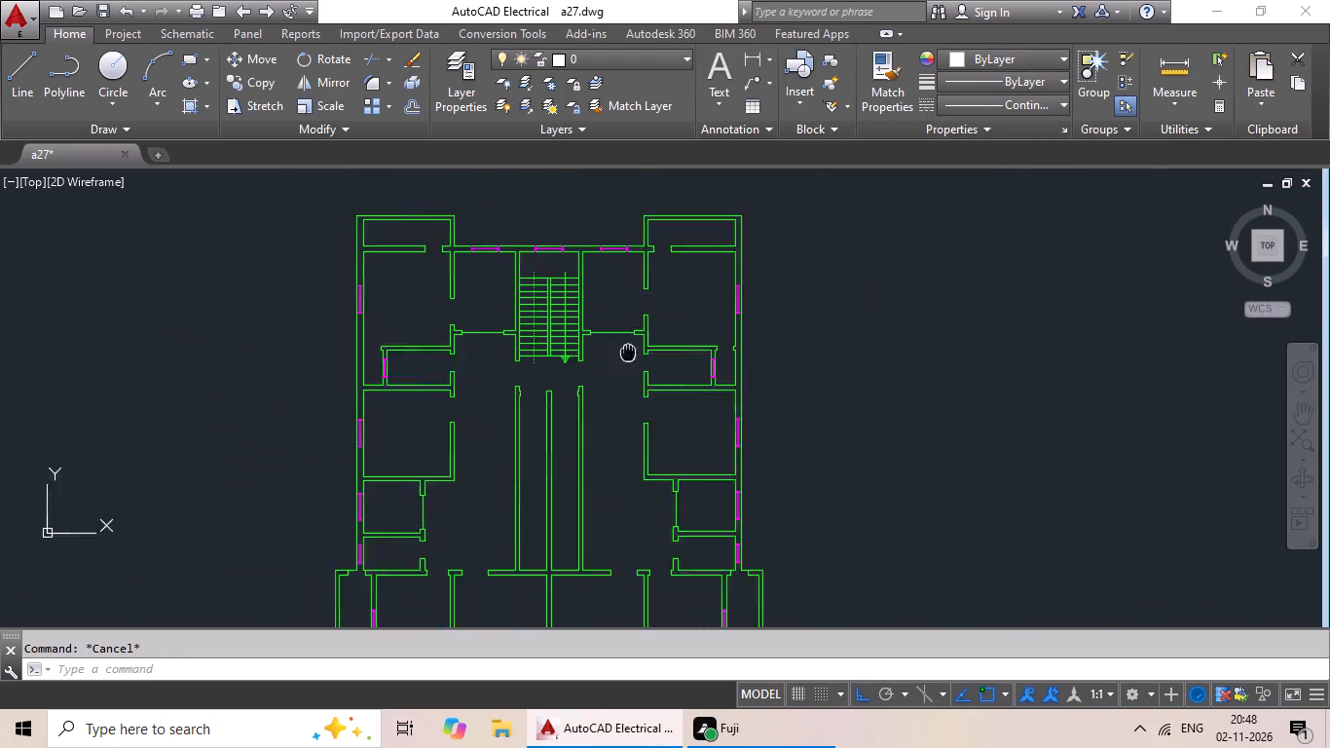
{"action": "middle_click_drag", "start_coordinate": [630, 340], "coordinate": [646, 260]}
{"action": "middle_click_drag", "start_coordinate": [648, 375], "coordinate": [551, 414]}
{"action": "middle_click_drag", "start_coordinate": [809, 384], "coordinate": [773, 406]}
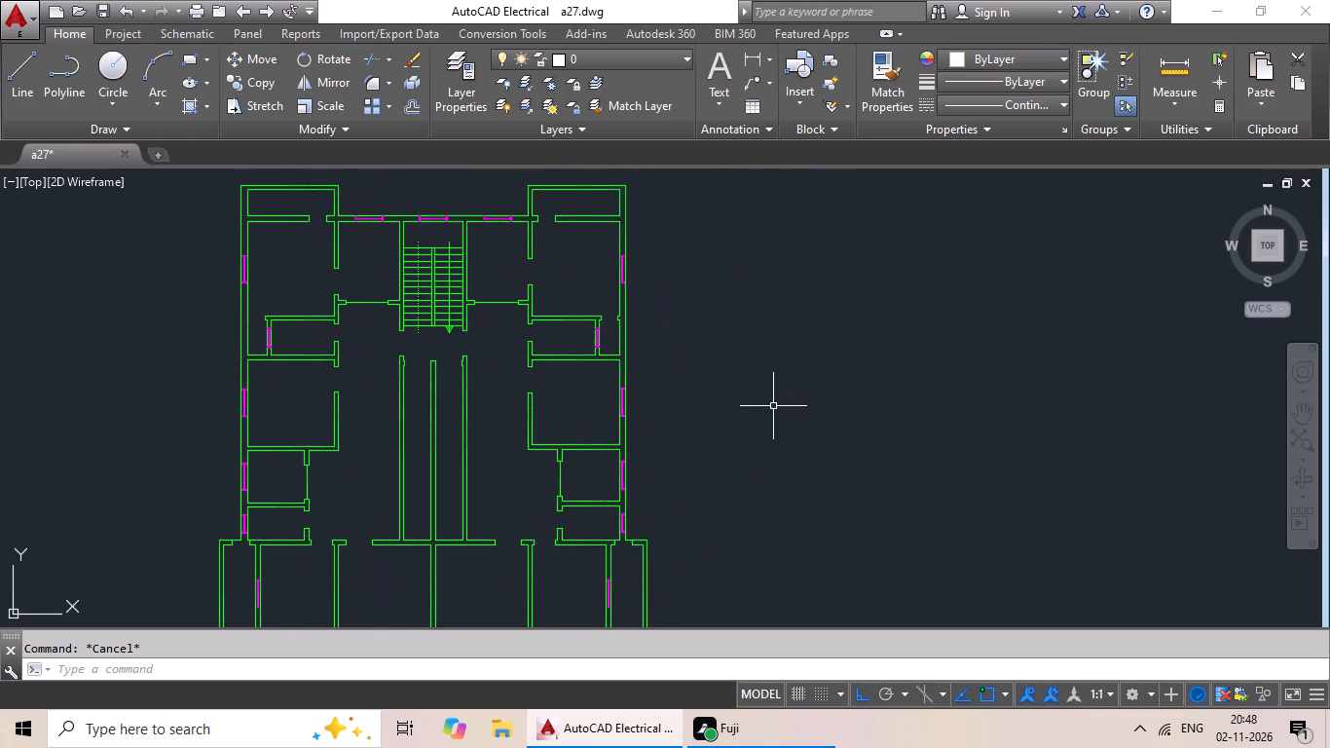
{"action": "middle_click_drag", "start_coordinate": [802, 393], "coordinate": [694, 438]}
{"action": "key", "text": "Escape"}
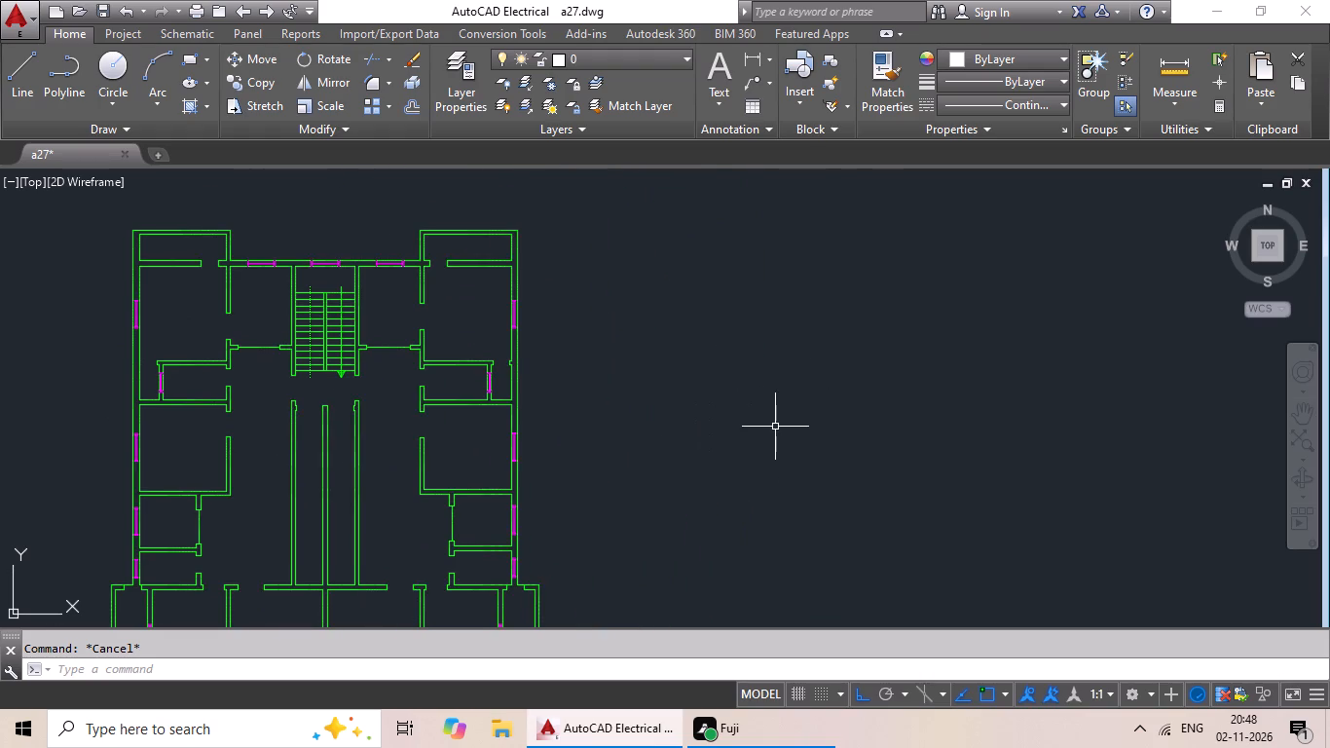
Insert four Door - Metric blocks from the Architectural tool palette into the empty area beside the plan, and close the palettes.
{"action": "type", "text": "tp"}
{"action": "key", "text": "space"}
{"action": "key", "text": "space"}
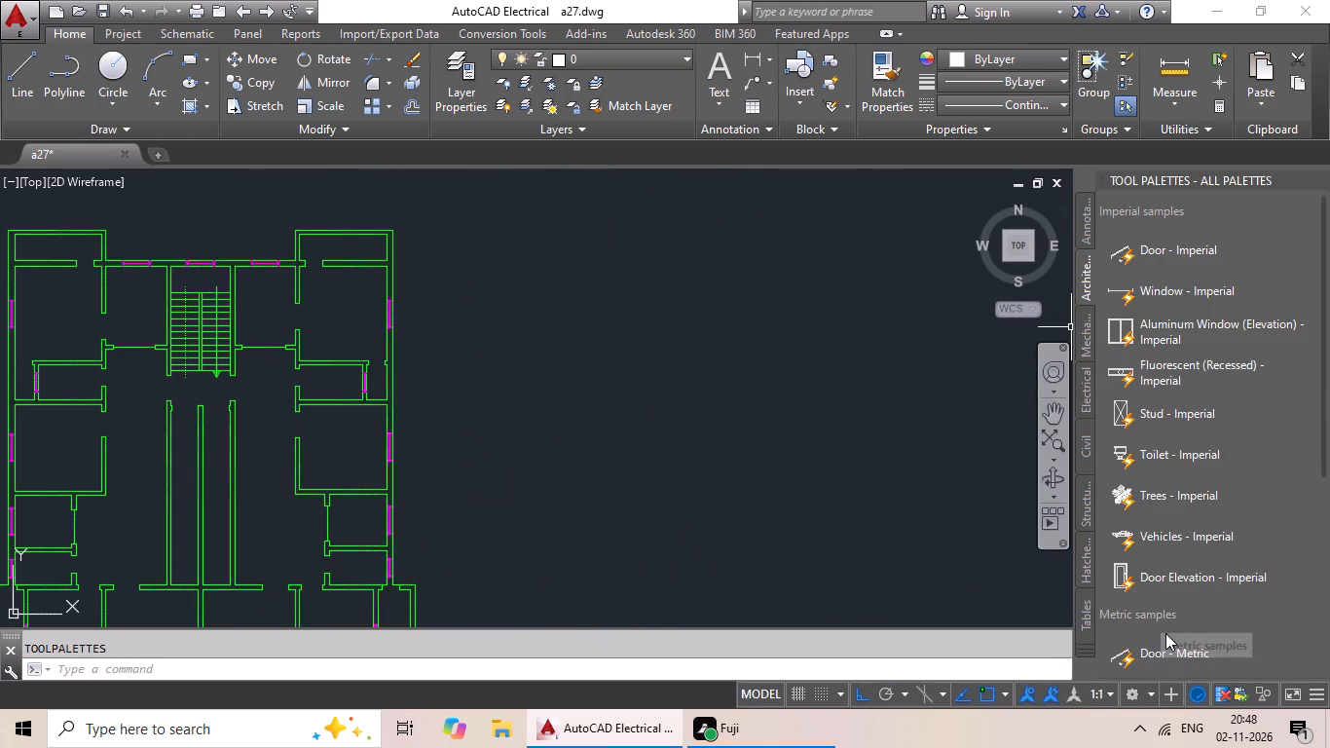
{"action": "double_click", "coordinate": [1162, 650]}
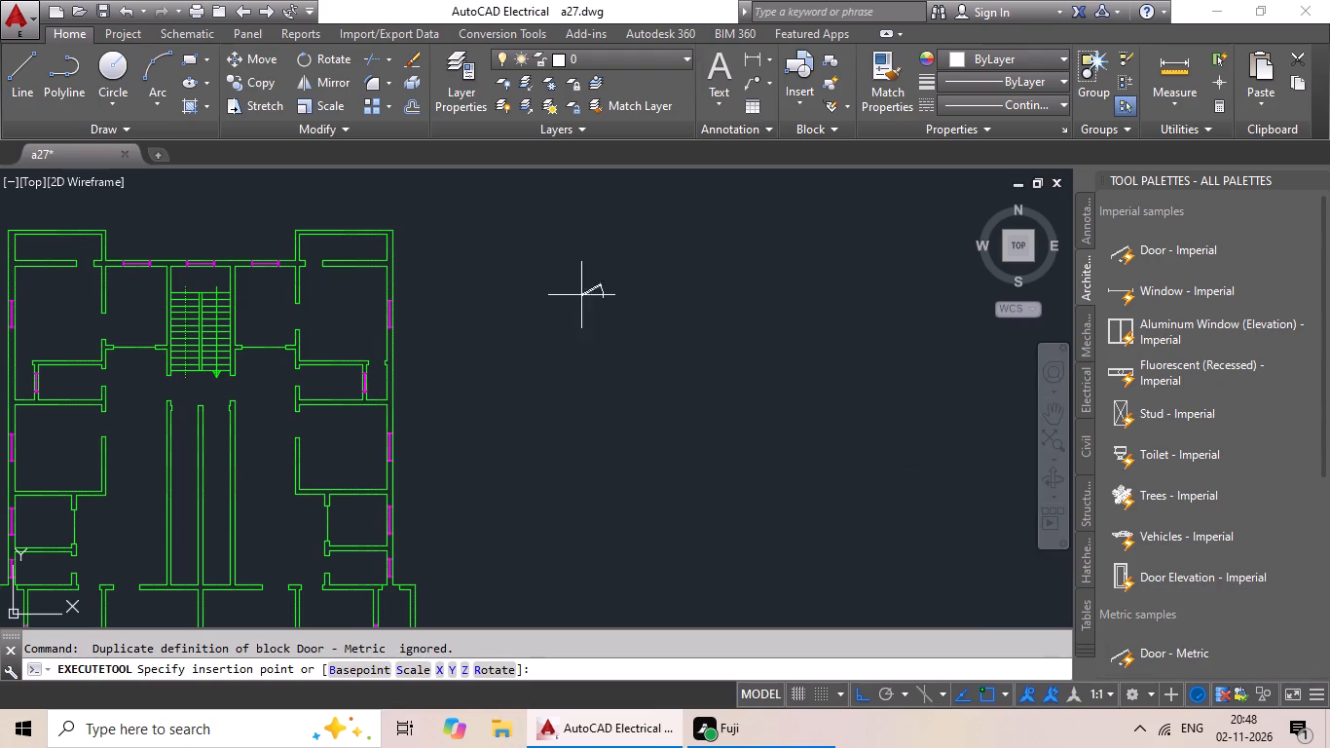
{"action": "left_click", "coordinate": [571, 283]}
{"action": "left_click", "coordinate": [1161, 648]}
{"action": "left_click_drag", "start_coordinate": [1161, 648], "coordinate": [1146, 631]}
{"action": "left_click", "coordinate": [750, 280]}
{"action": "left_click", "coordinate": [1145, 652]}
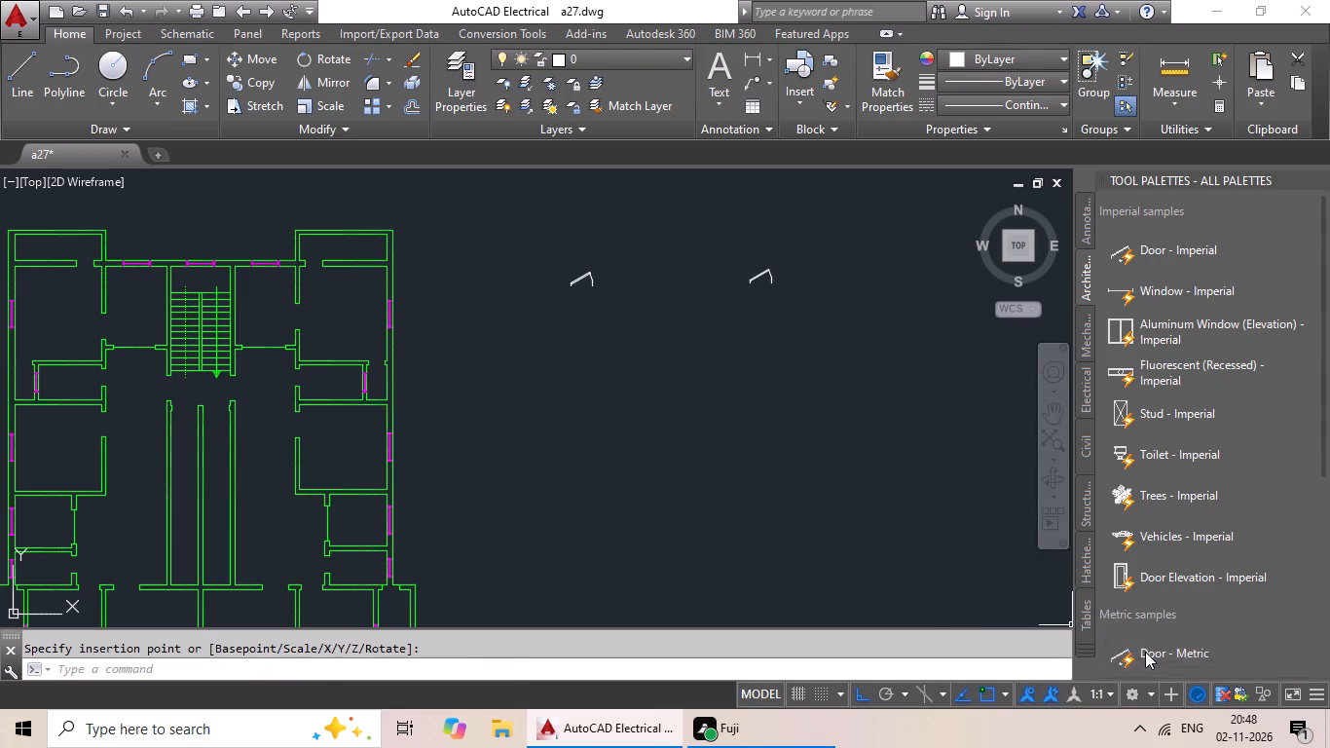
{"action": "left_click_drag", "start_coordinate": [1145, 652], "coordinate": [1129, 643]}
{"action": "left_click", "coordinate": [593, 391]}
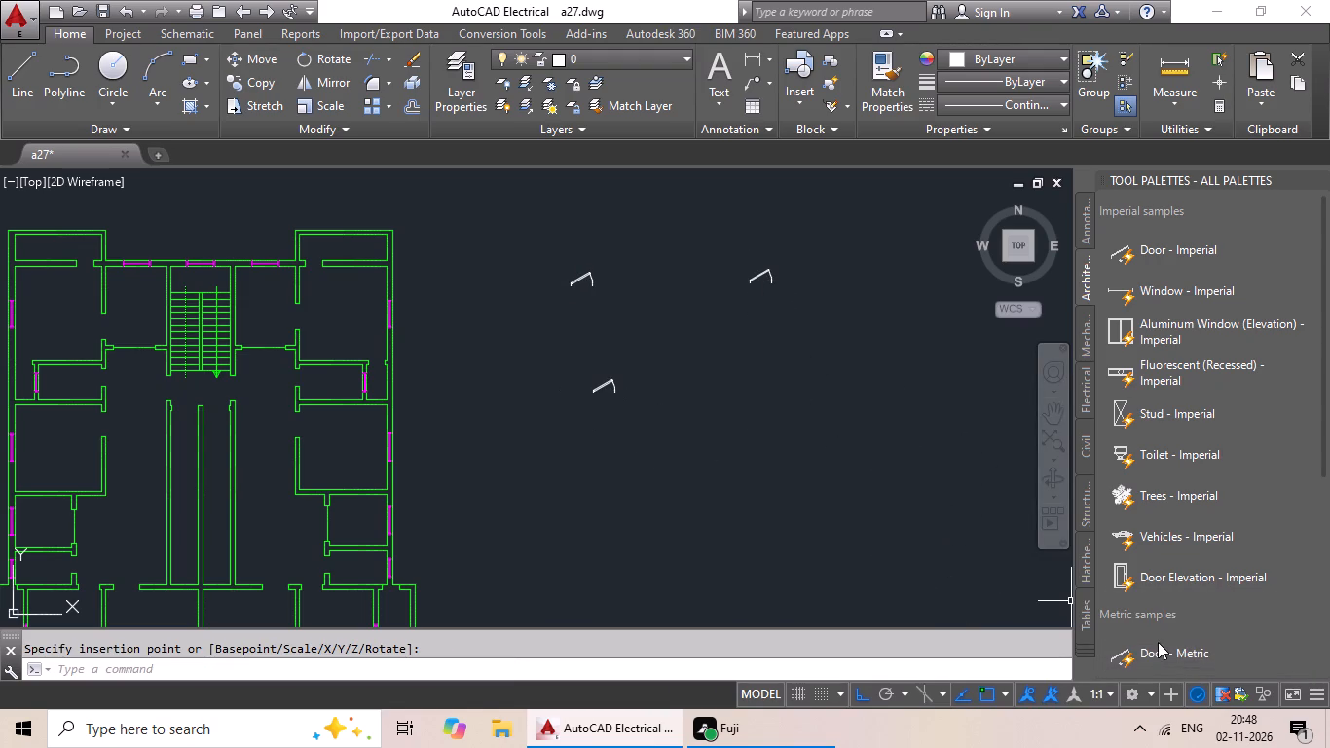
{"action": "double_click", "coordinate": [1159, 647]}
{"action": "left_click", "coordinate": [755, 383]}
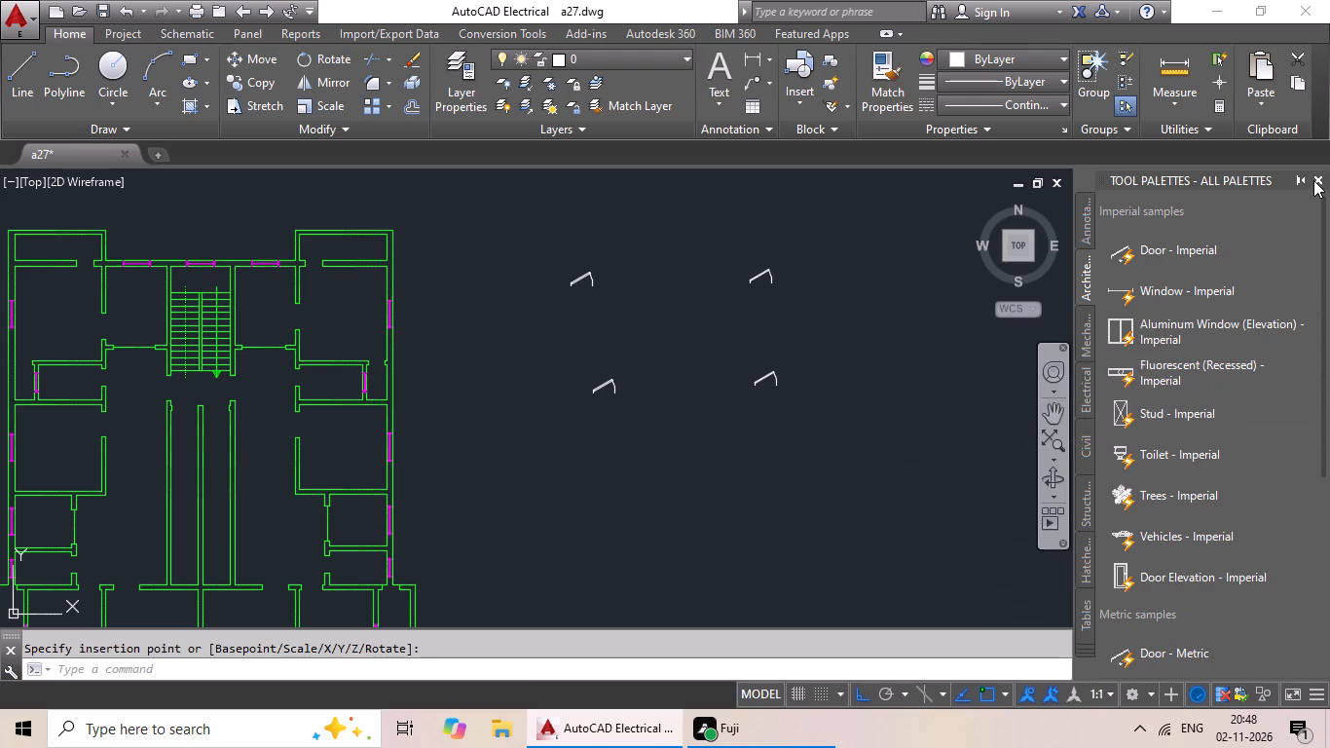
{"action": "left_click", "coordinate": [1314, 179]}
Set the upper-left of the four loose door blocks to Open 90º.
{"action": "scroll", "coordinate": [686, 277], "scroll_direction": "up", "scroll_amount": 2}
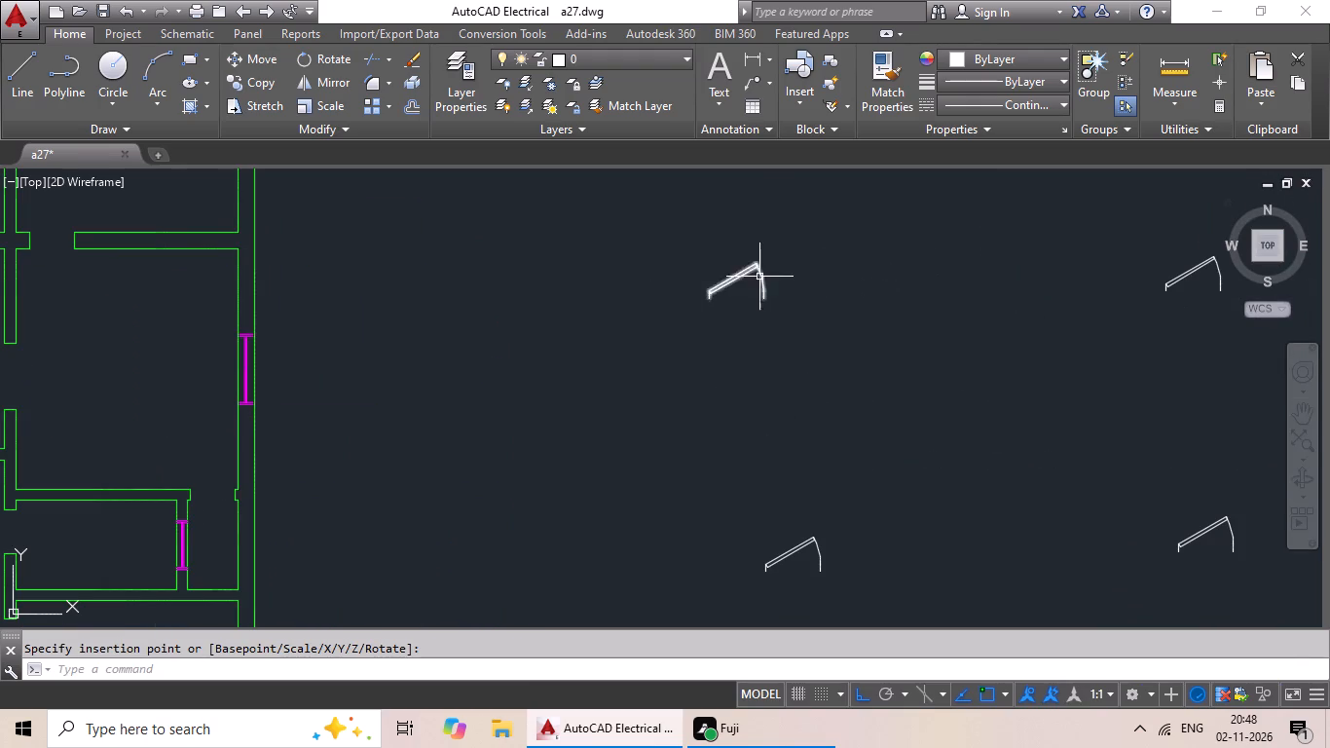
{"action": "left_click", "coordinate": [754, 266]}
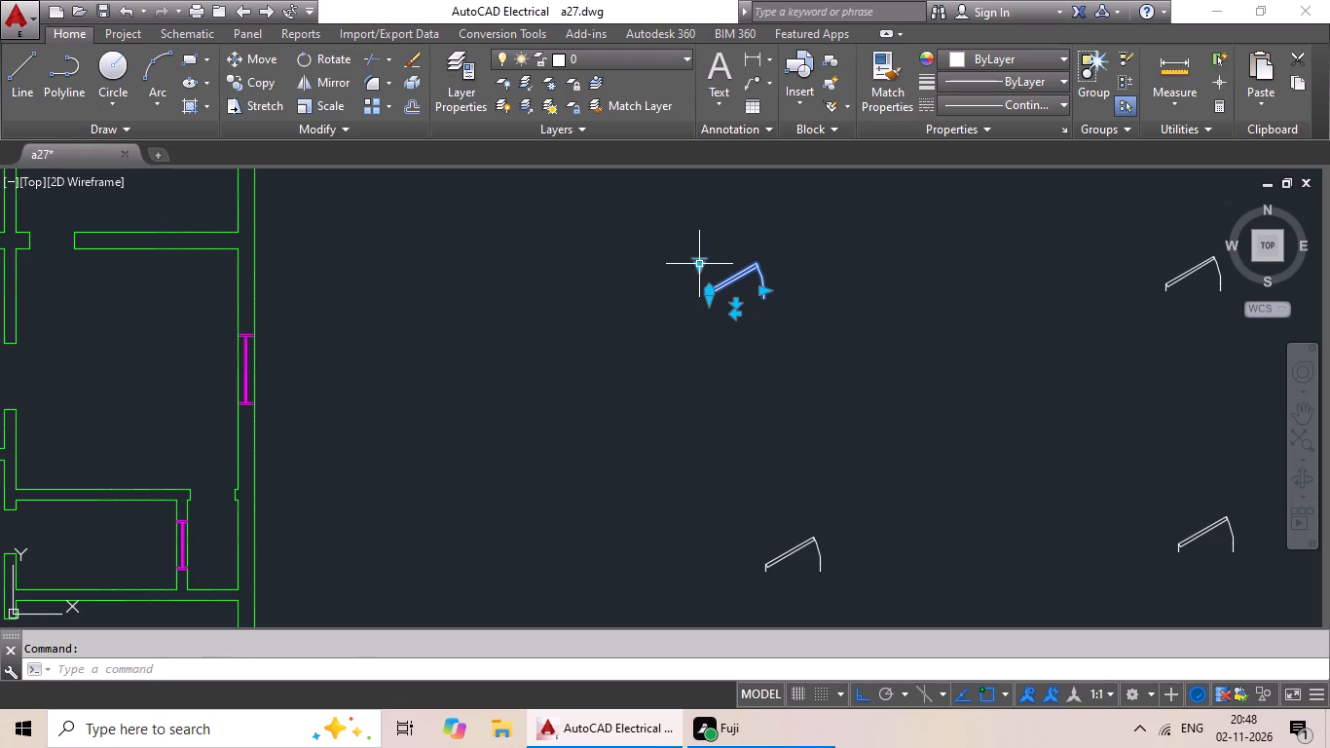
{"action": "left_click", "coordinate": [701, 263]}
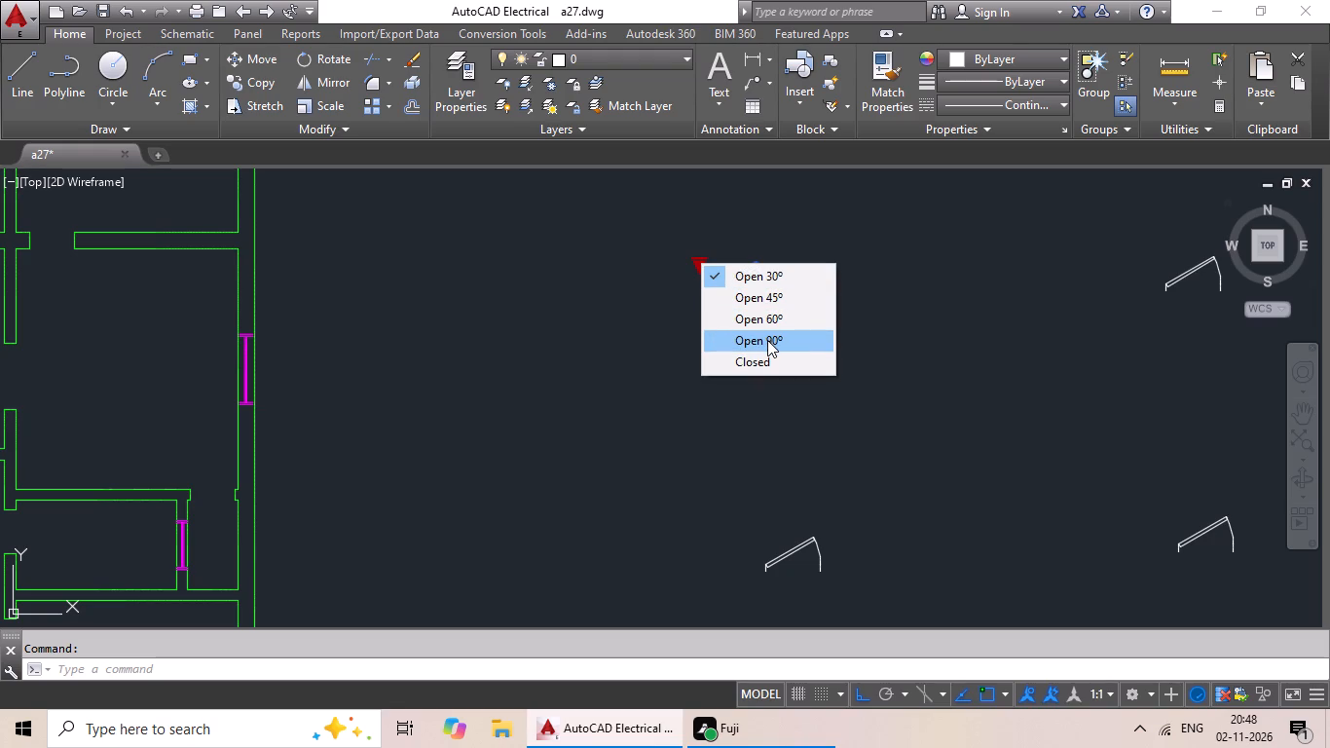
{"action": "left_click", "coordinate": [767, 340]}
Copy the 90º door and paste it at the midpoint of the left jamb in the top-right room's bottom wall opening.
{"action": "middle_click_drag", "start_coordinate": [778, 354], "coordinate": [838, 427]}
{"action": "scroll", "coordinate": [854, 429], "scroll_direction": "down", "scroll_amount": 2}
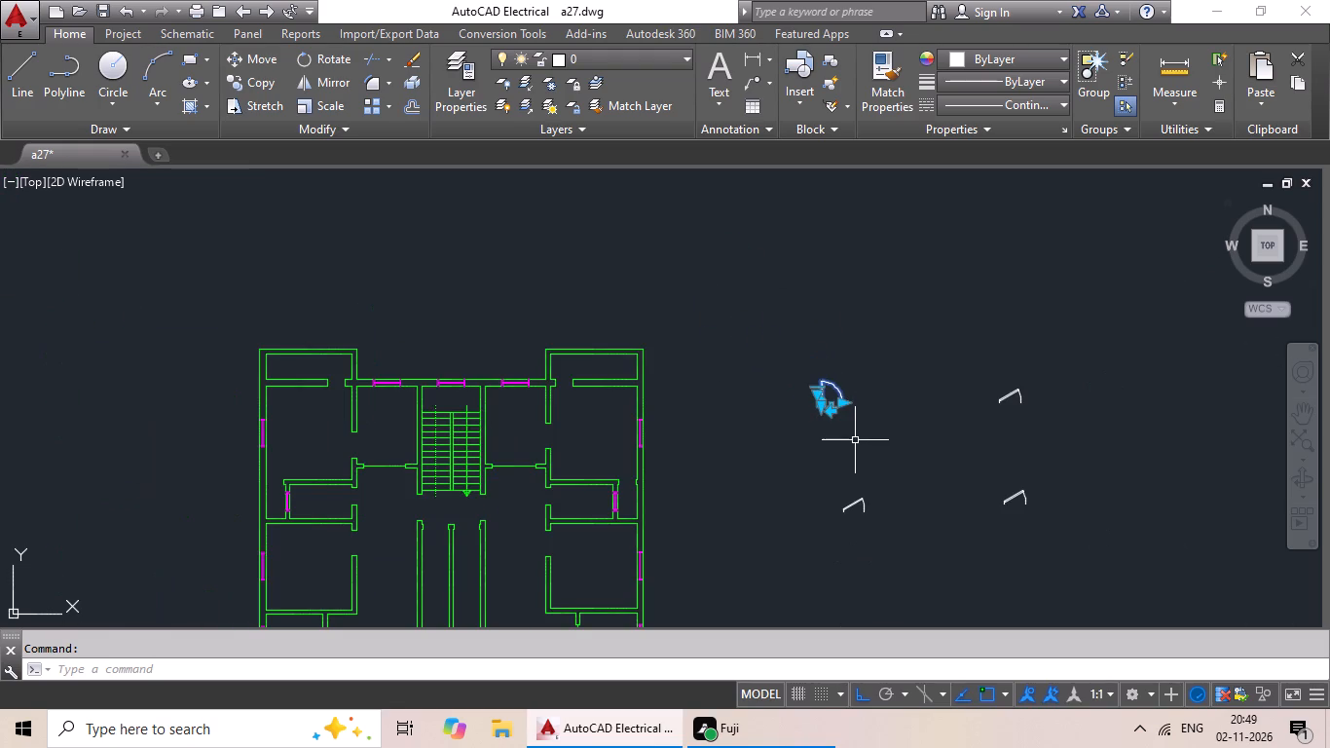
{"action": "scroll", "coordinate": [853, 443], "scroll_direction": "up", "scroll_amount": 2}
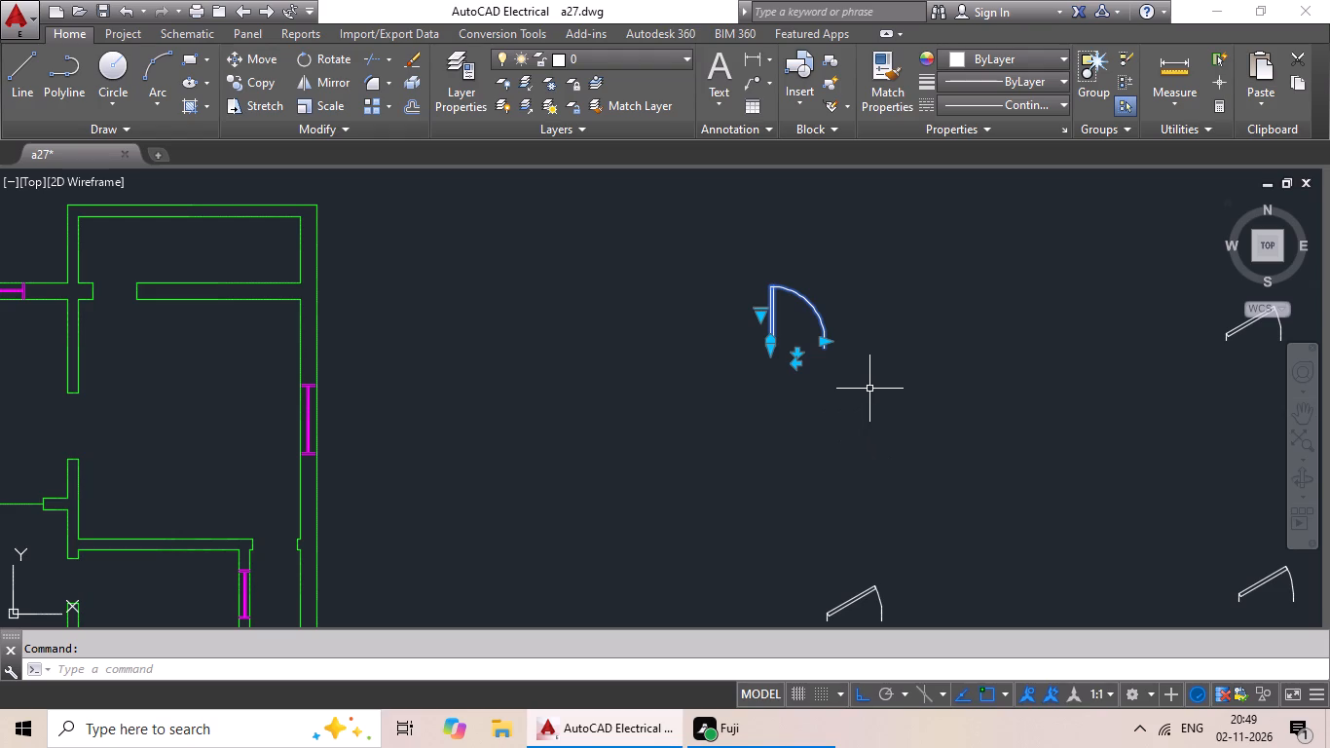
{"action": "key", "text": "ctrl+c"}
{"action": "key", "text": "ctrl+v"}
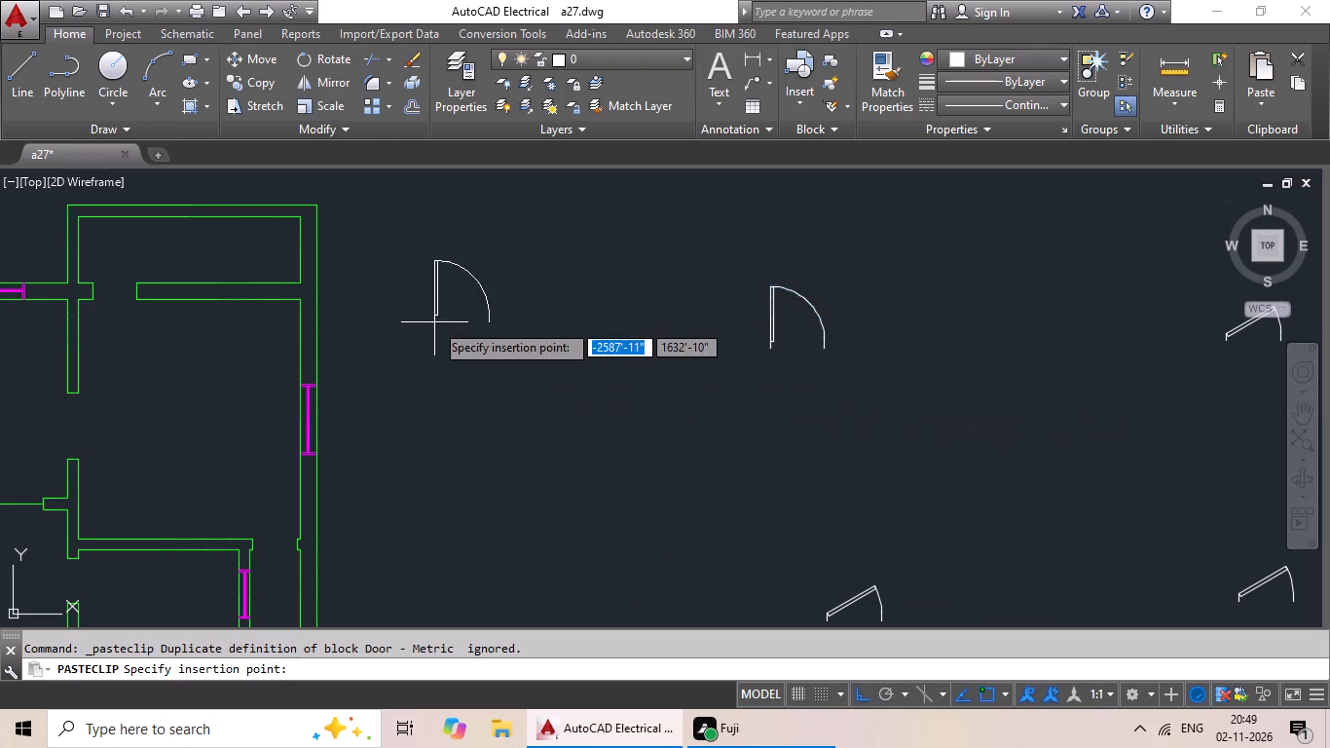
{"action": "middle_click_drag", "start_coordinate": [436, 333], "coordinate": [836, 439]}
{"action": "scroll", "coordinate": [493, 400], "scroll_direction": "up", "scroll_amount": 4}
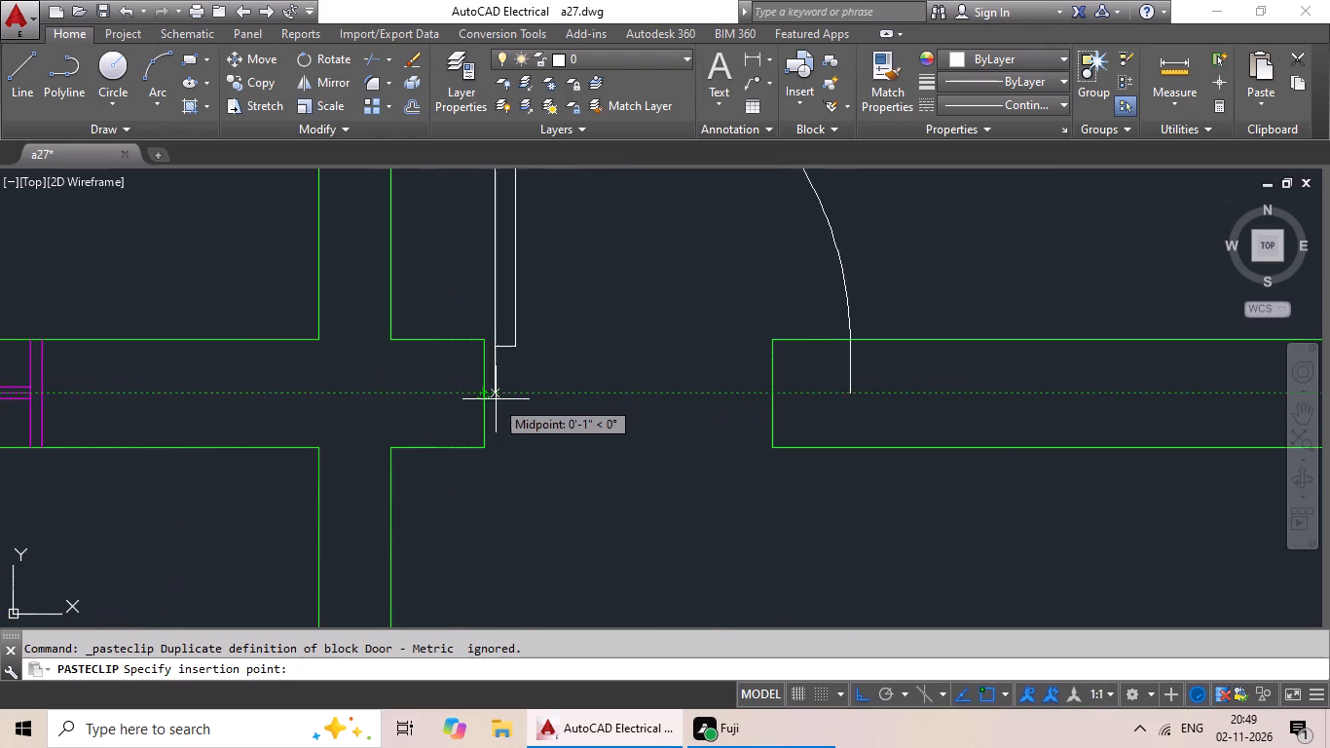
{"action": "left_click", "coordinate": [486, 396]}
Scale the door in the top-right room's bottom wall by reference from the left jamb's midpoint to match the opening's width.
{"action": "scroll", "coordinate": [597, 382], "scroll_direction": "down", "scroll_amount": 2}
{"action": "left_click", "coordinate": [692, 358]}
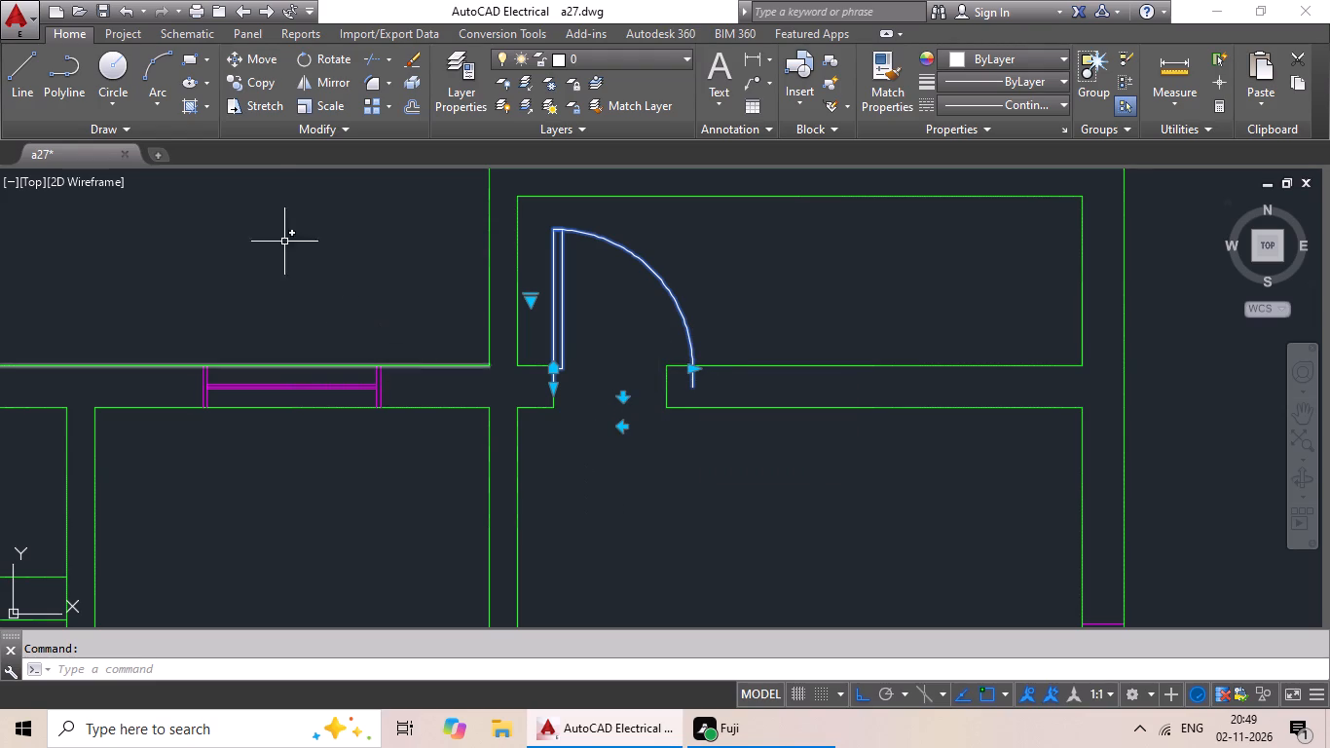
{"action": "left_click", "coordinate": [339, 106]}
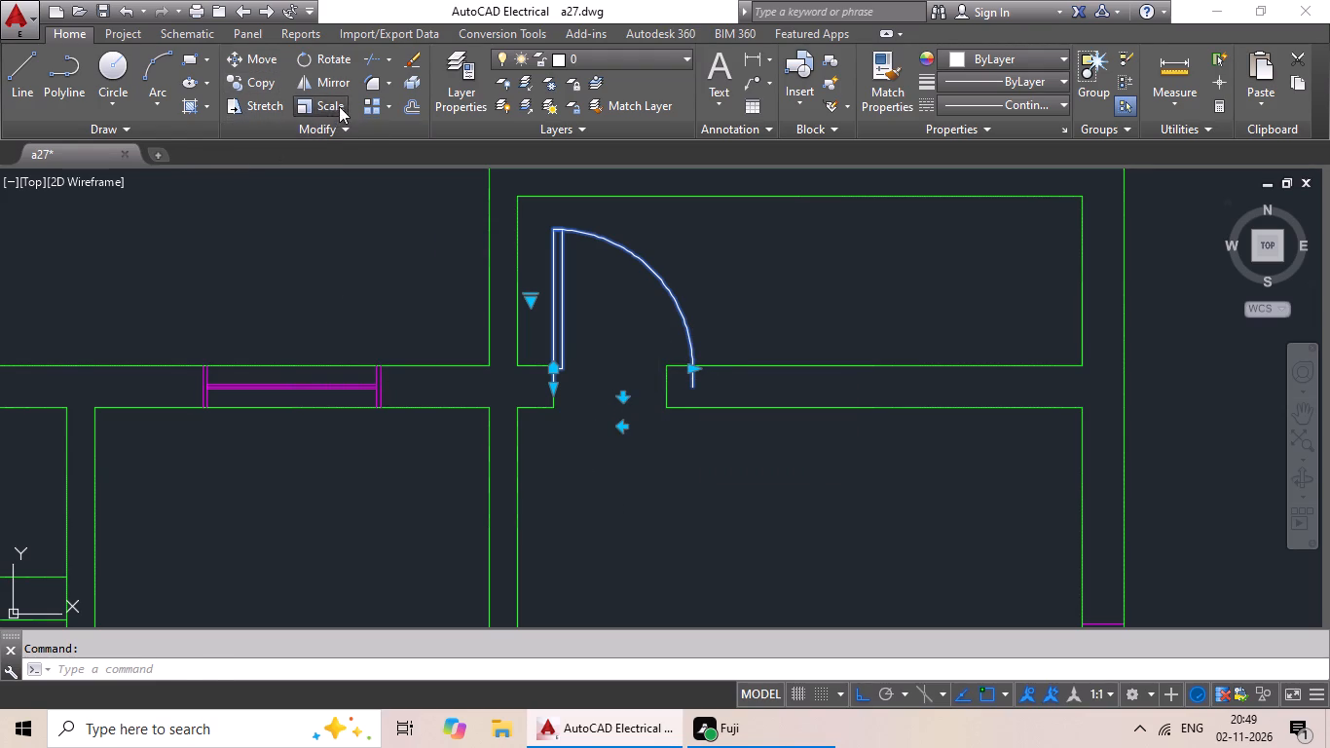
{"action": "scroll", "coordinate": [563, 383], "scroll_direction": "up", "scroll_amount": 2}
{"action": "left_click", "coordinate": [537, 392]}
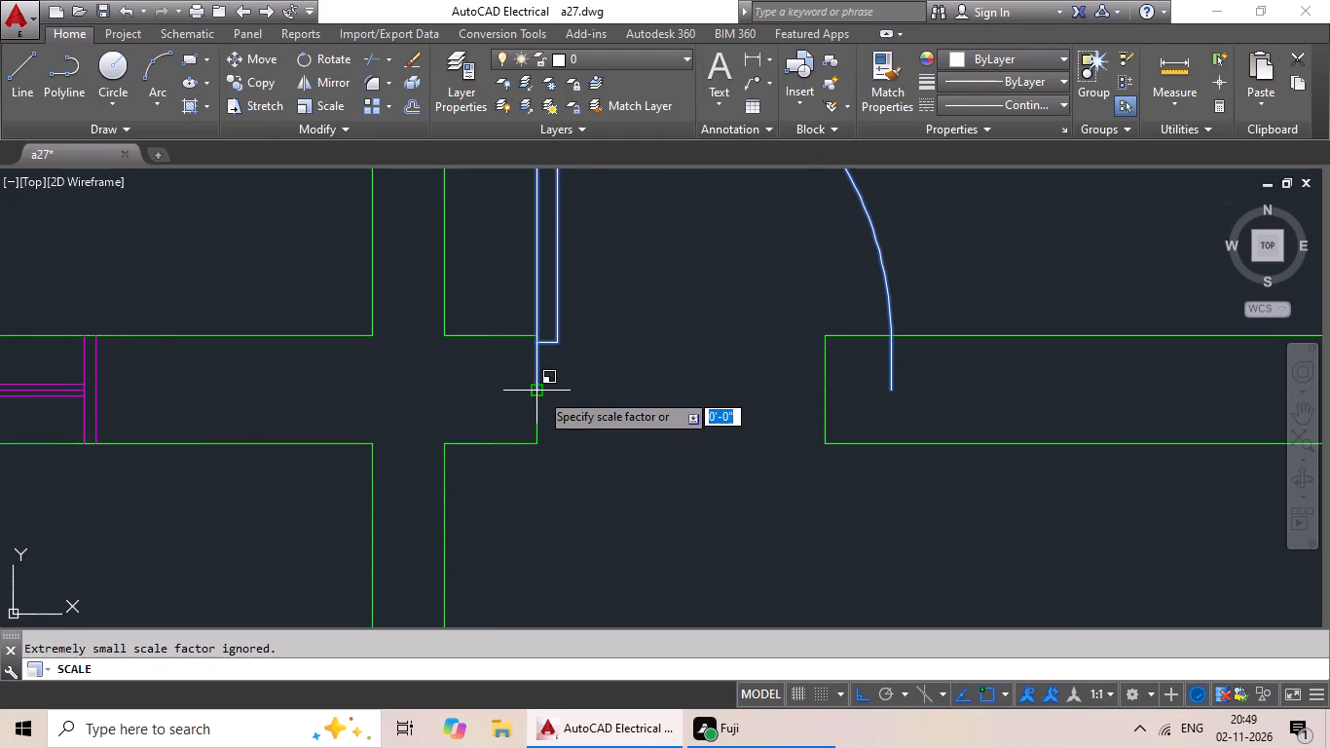
{"action": "key", "text": "r"}
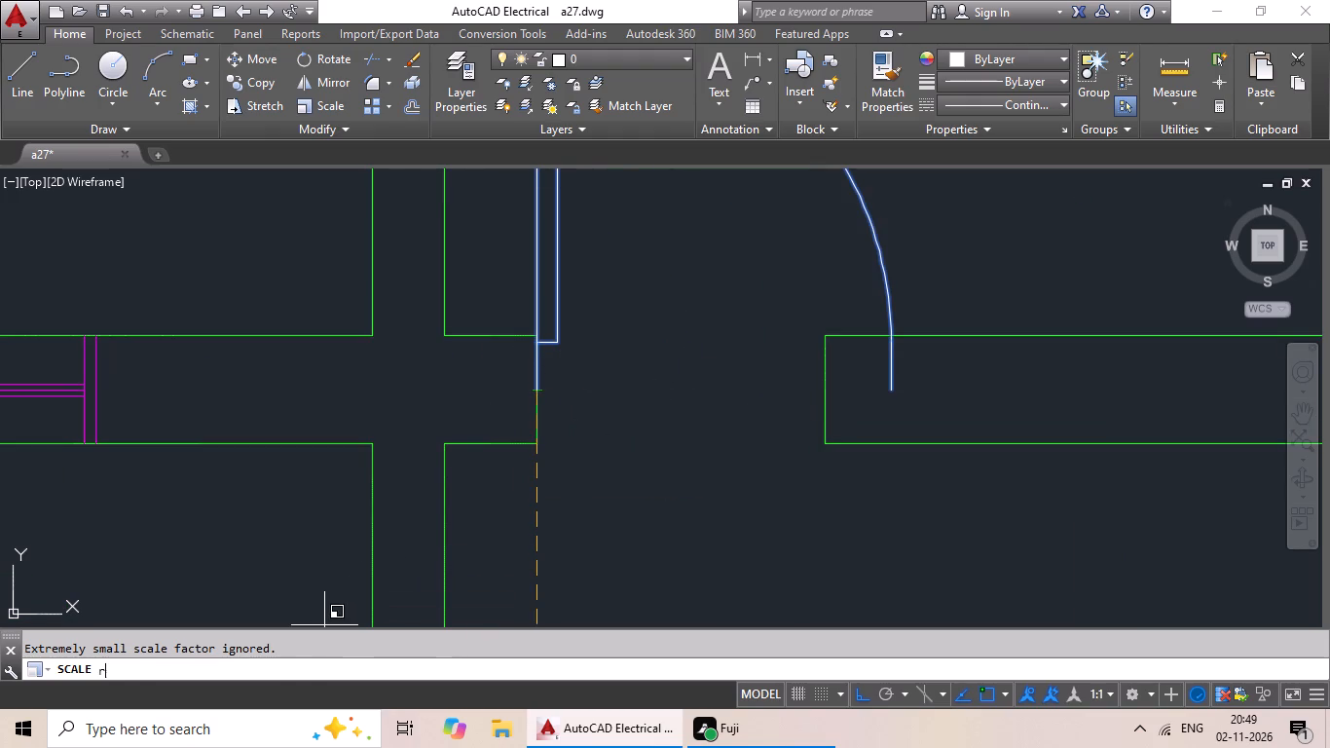
{"action": "key", "text": "space"}
{"action": "left_click", "coordinate": [533, 395]}
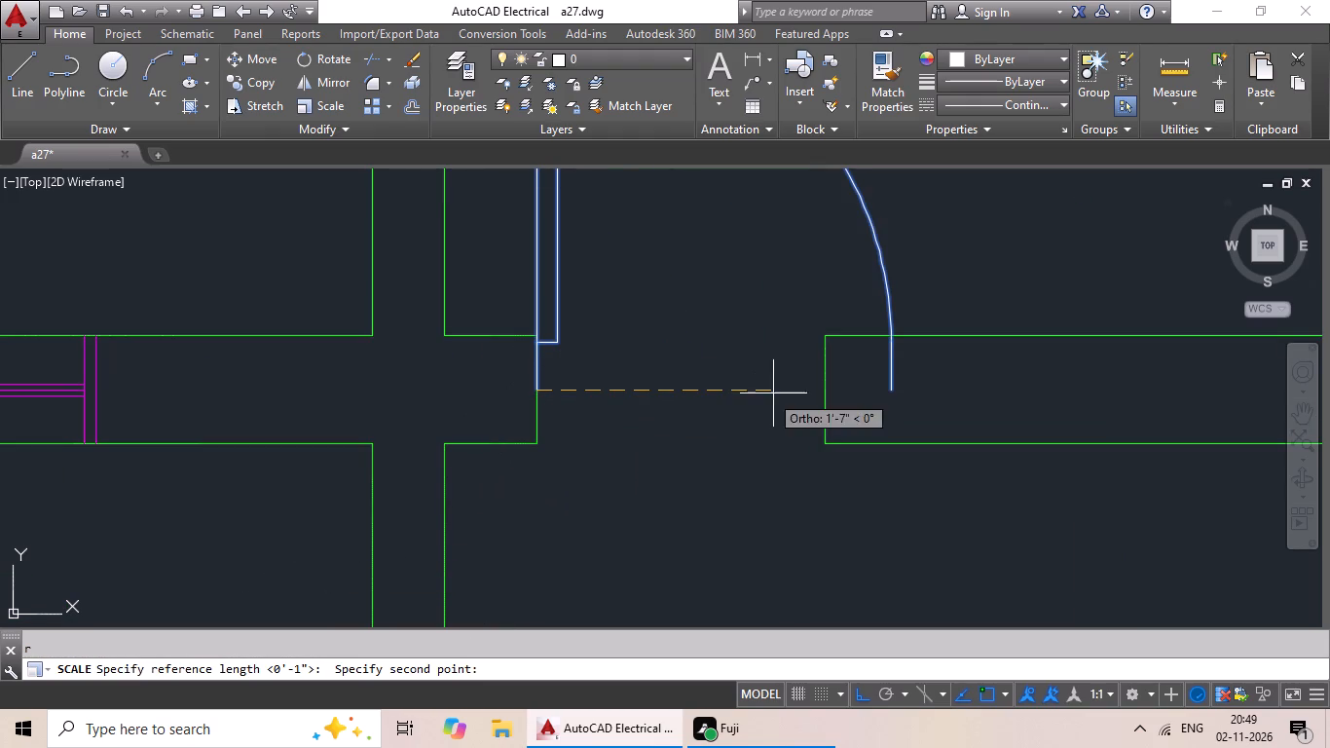
{"action": "left_click", "coordinate": [888, 388]}
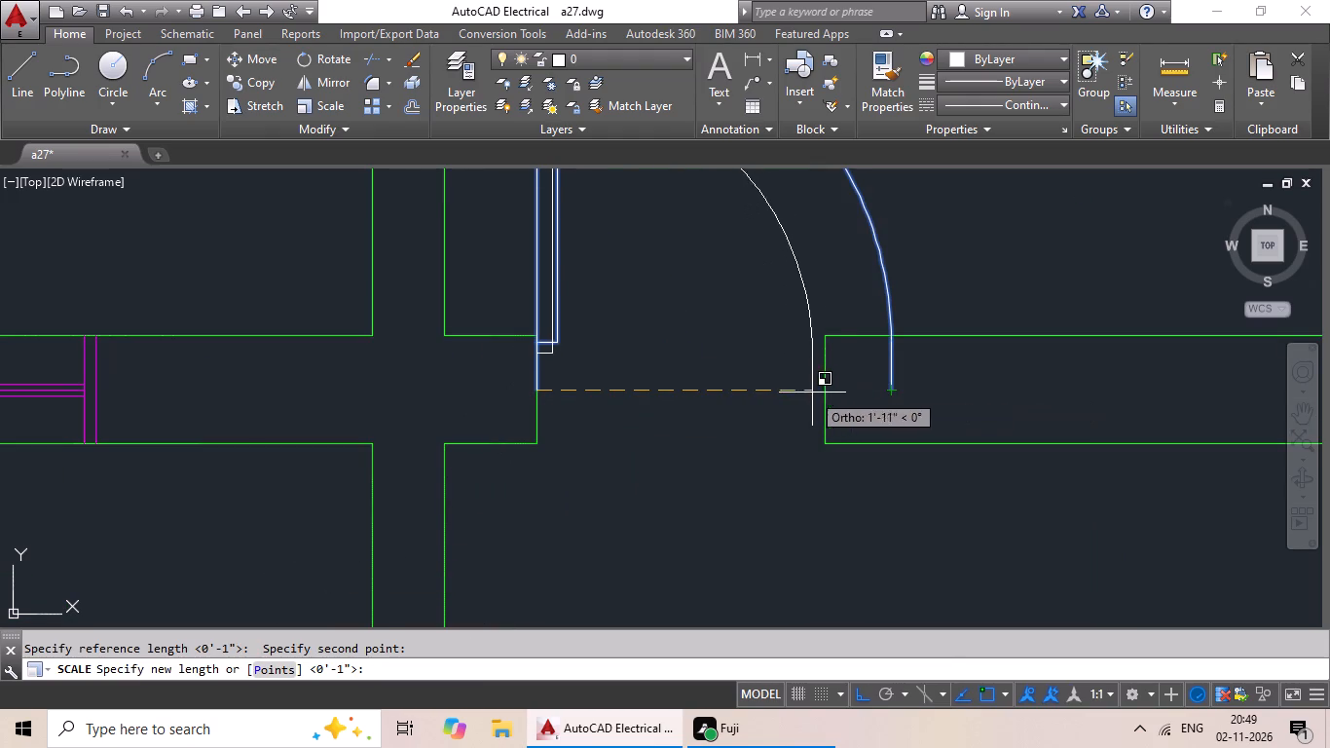
{"action": "left_click", "coordinate": [827, 393]}
Mirror the loose 90º door beside the plan across a vertical line on its hinge side, erasing the source.
{"action": "scroll", "coordinate": [865, 388], "scroll_direction": "down", "scroll_amount": 2}
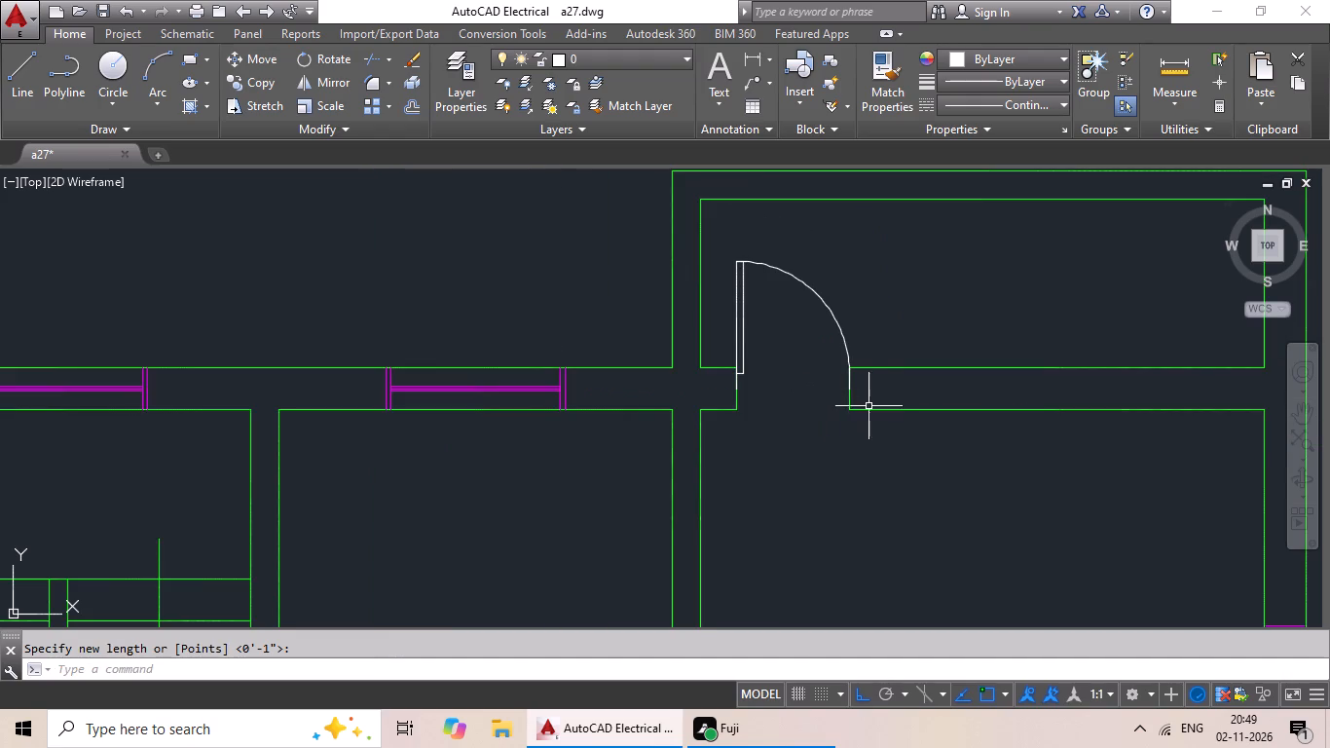
{"action": "scroll", "coordinate": [888, 411], "scroll_direction": "down", "scroll_amount": 1}
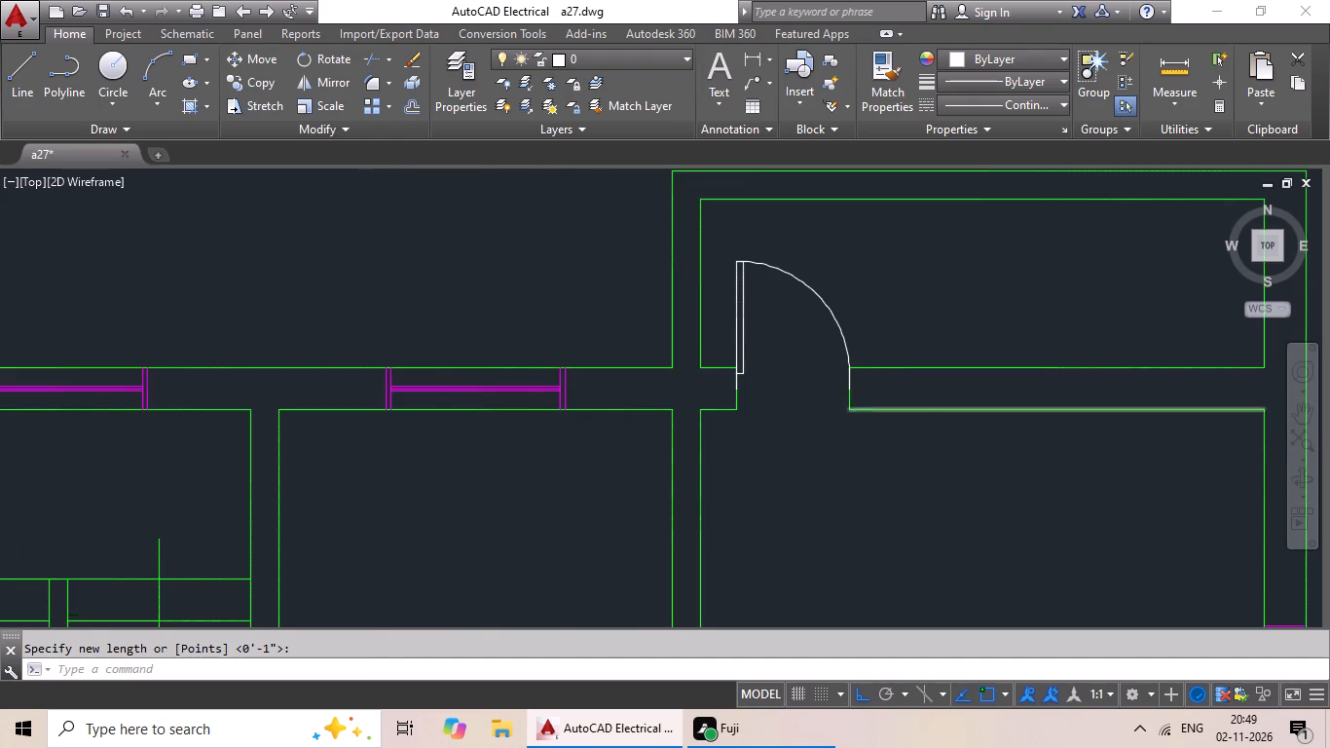
{"action": "scroll", "coordinate": [887, 414], "scroll_direction": "down", "scroll_amount": 1}
{"action": "middle_click_drag", "start_coordinate": [880, 451], "coordinate": [933, 359]}
{"action": "scroll", "coordinate": [935, 402], "scroll_direction": "down", "scroll_amount": 2}
{"action": "middle_click_drag", "start_coordinate": [939, 404], "coordinate": [723, 433]}
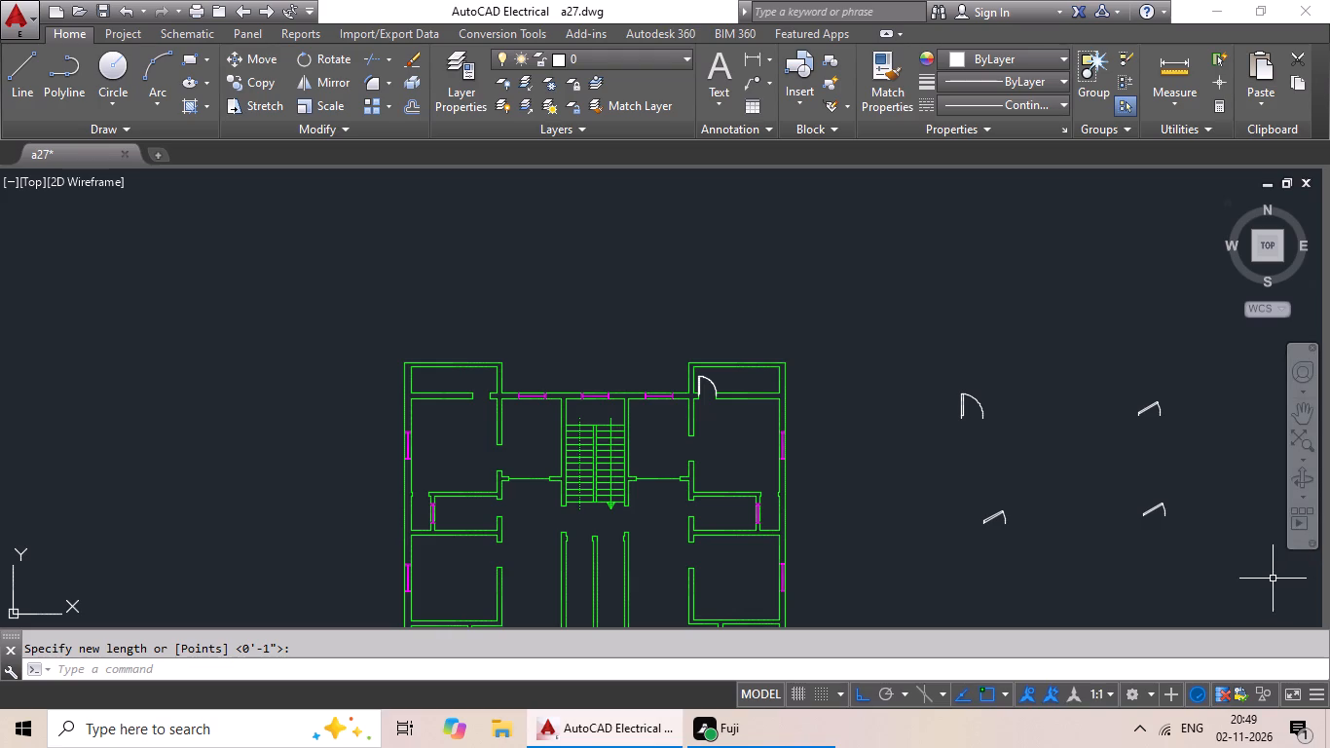
{"action": "scroll", "coordinate": [991, 355], "scroll_direction": "up", "scroll_amount": 3}
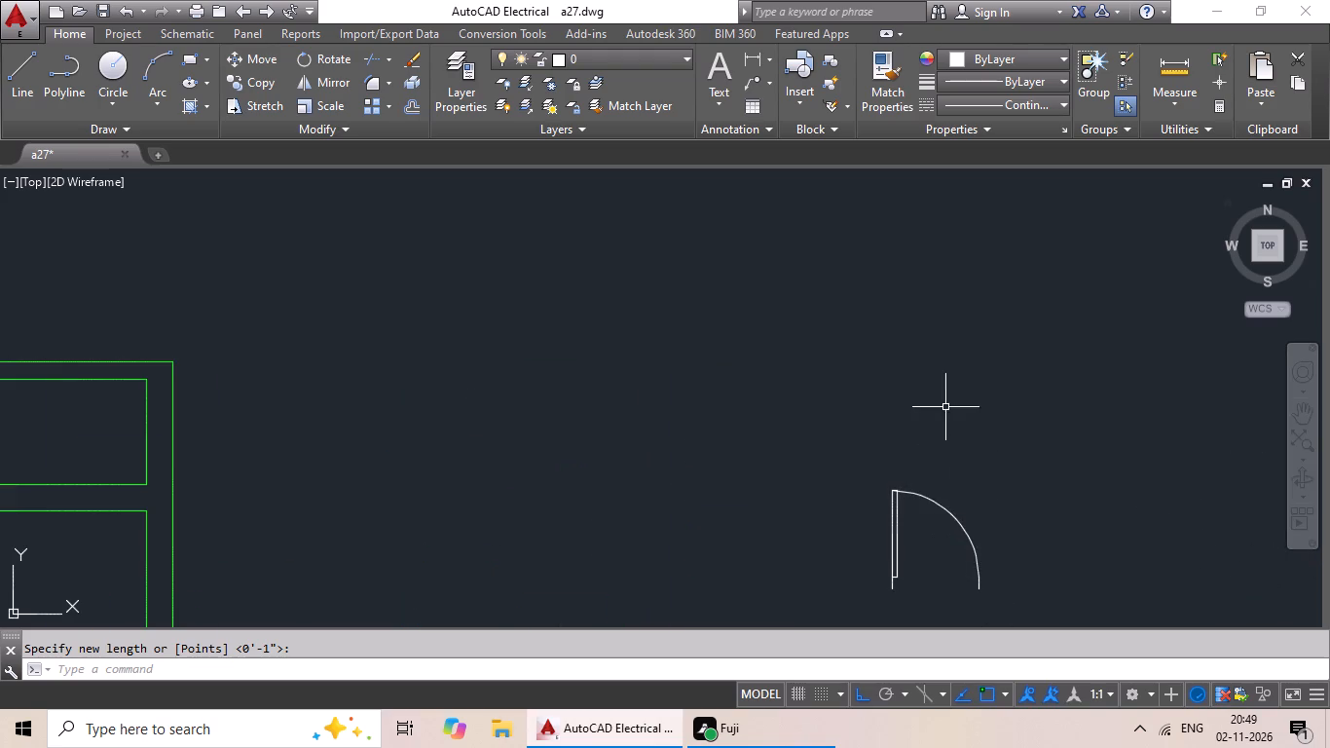
{"action": "middle_click_drag", "start_coordinate": [945, 407], "coordinate": [893, 324]}
{"action": "left_click", "coordinate": [838, 484]}
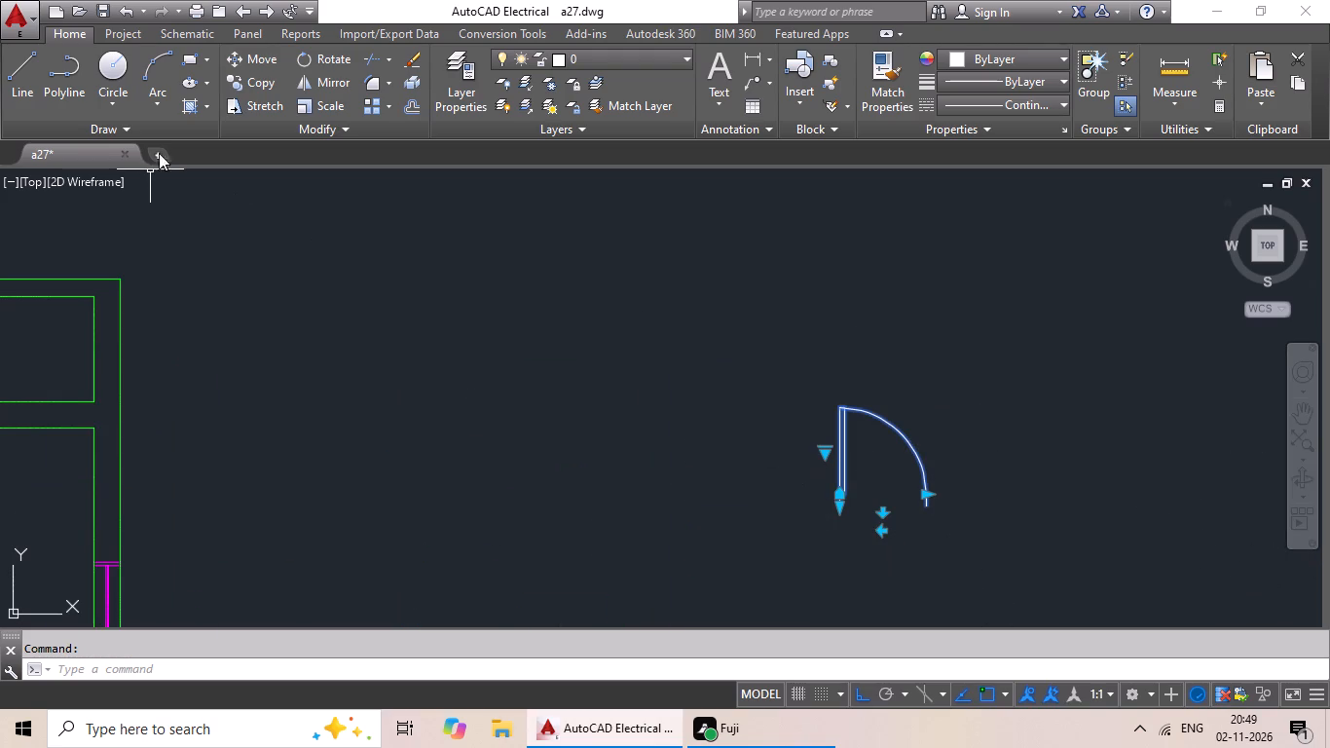
{"action": "left_click", "coordinate": [310, 77]}
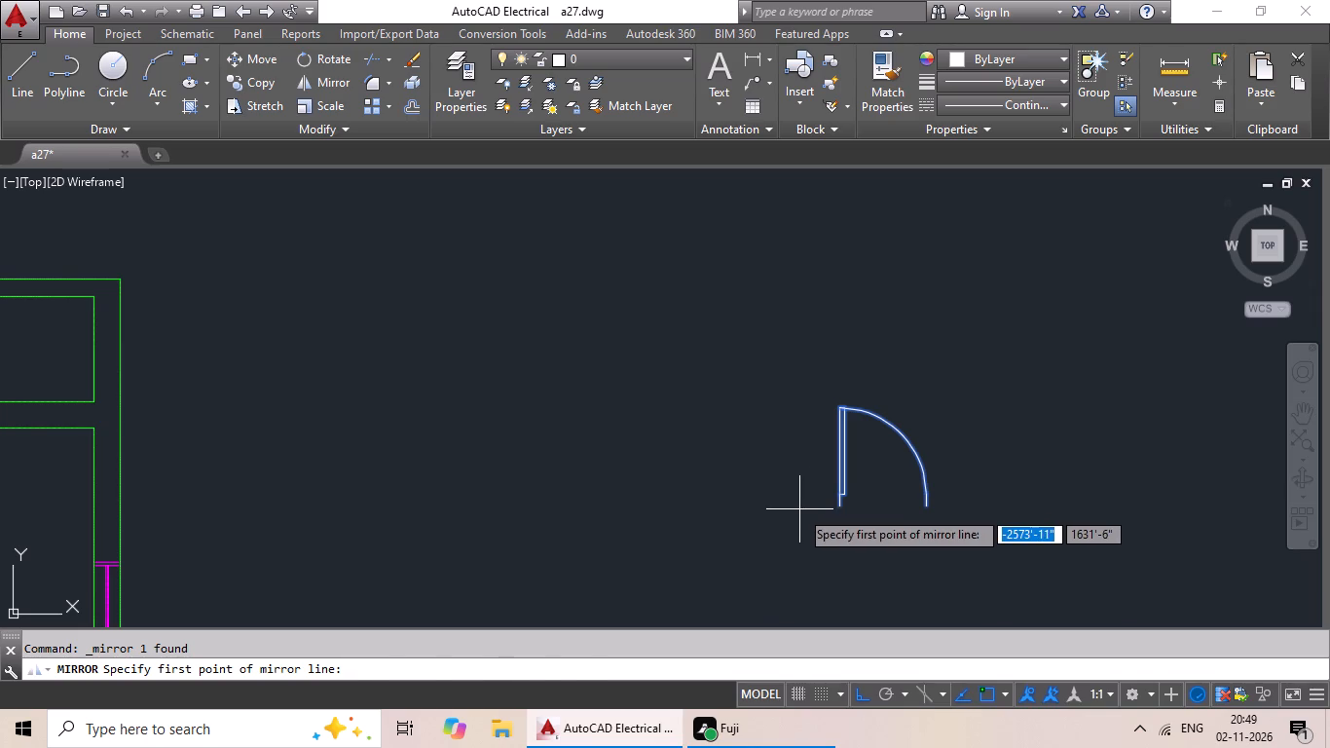
{"action": "left_click_drag", "start_coordinate": [799, 509], "coordinate": [797, 475]}
{"action": "left_click", "coordinate": [797, 380]}
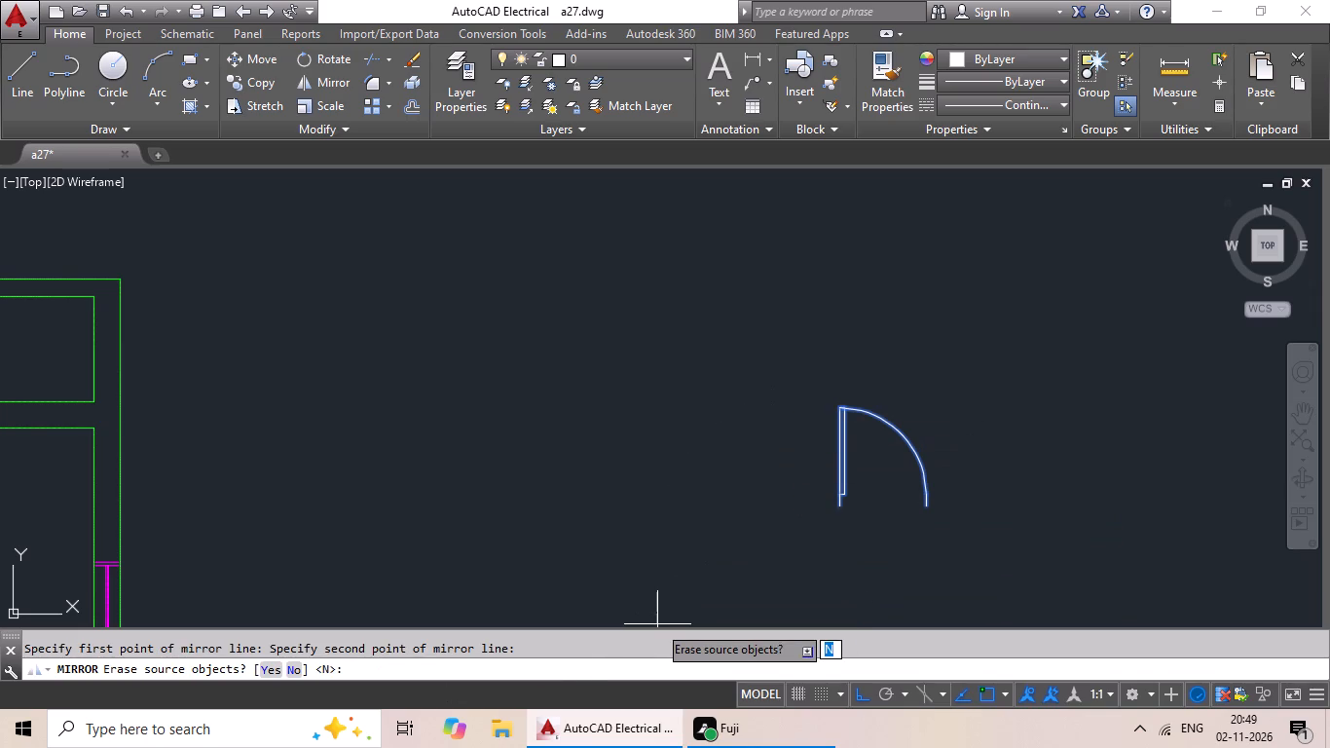
{"action": "left_click", "coordinate": [271, 669]}
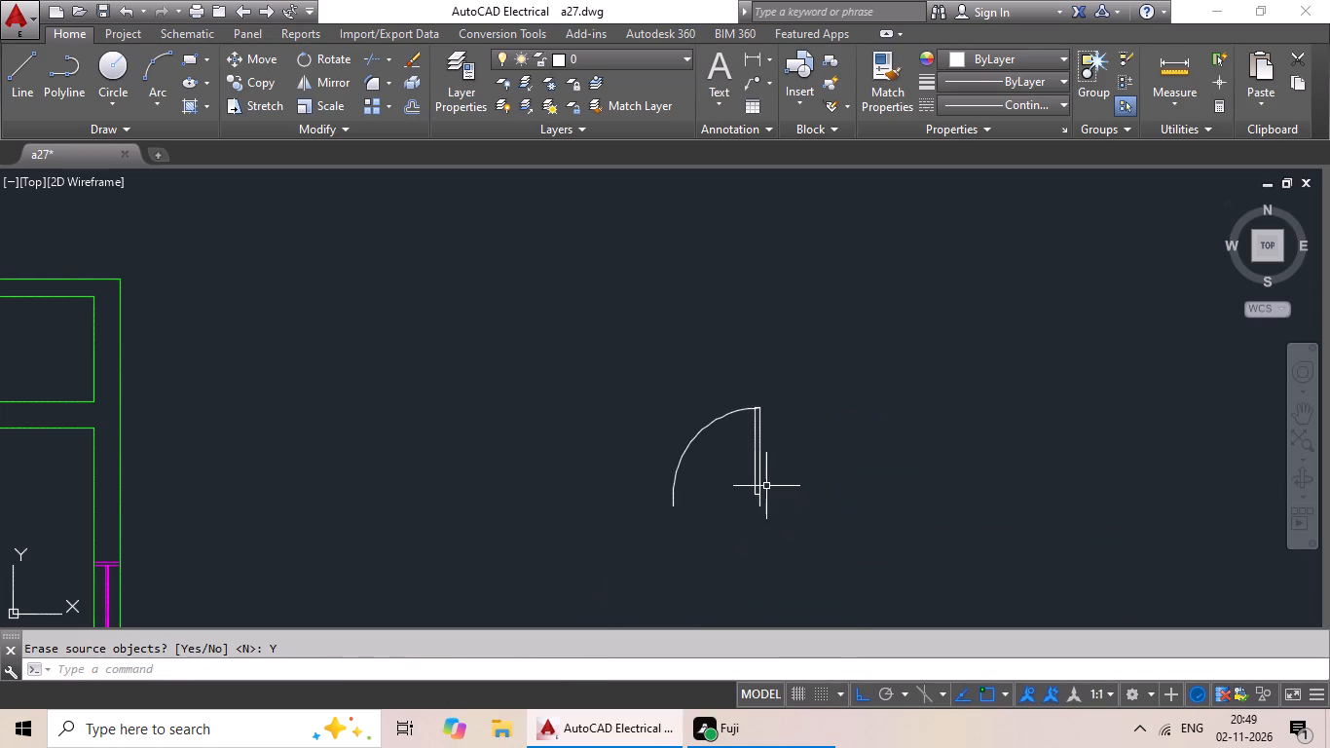
Copy the mirrored loose door and paste it at the midpoint of the left jamb in the top-left room's bottom wall opening.
{"action": "left_click", "coordinate": [759, 490]}
{"action": "key", "text": "ctrl+c"}
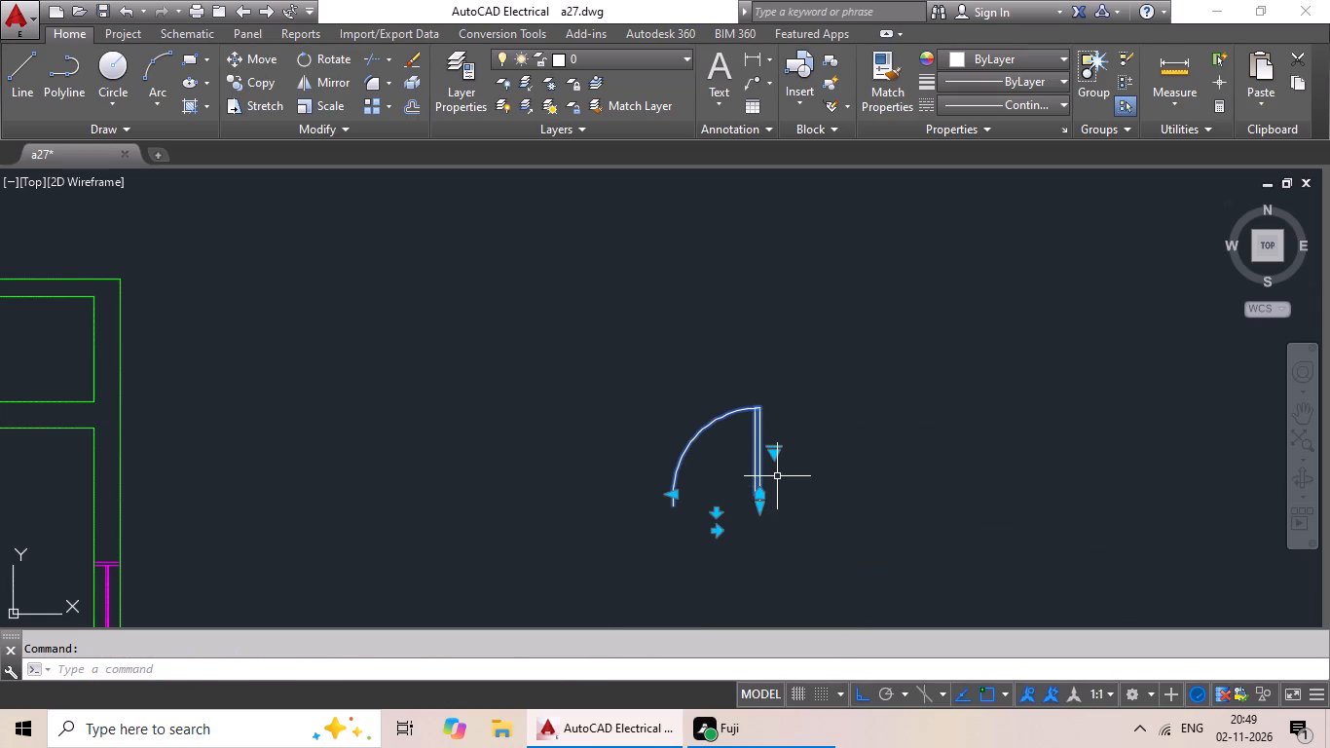
{"action": "key", "text": "ctrl+v"}
{"action": "scroll", "coordinate": [644, 493], "scroll_direction": "down", "scroll_amount": 3, "text": "ctrl"}
{"action": "middle_click_drag", "start_coordinate": [627, 502], "coordinate": [937, 497]}
{"action": "scroll", "coordinate": [522, 462], "scroll_direction": "up", "scroll_amount": 3}
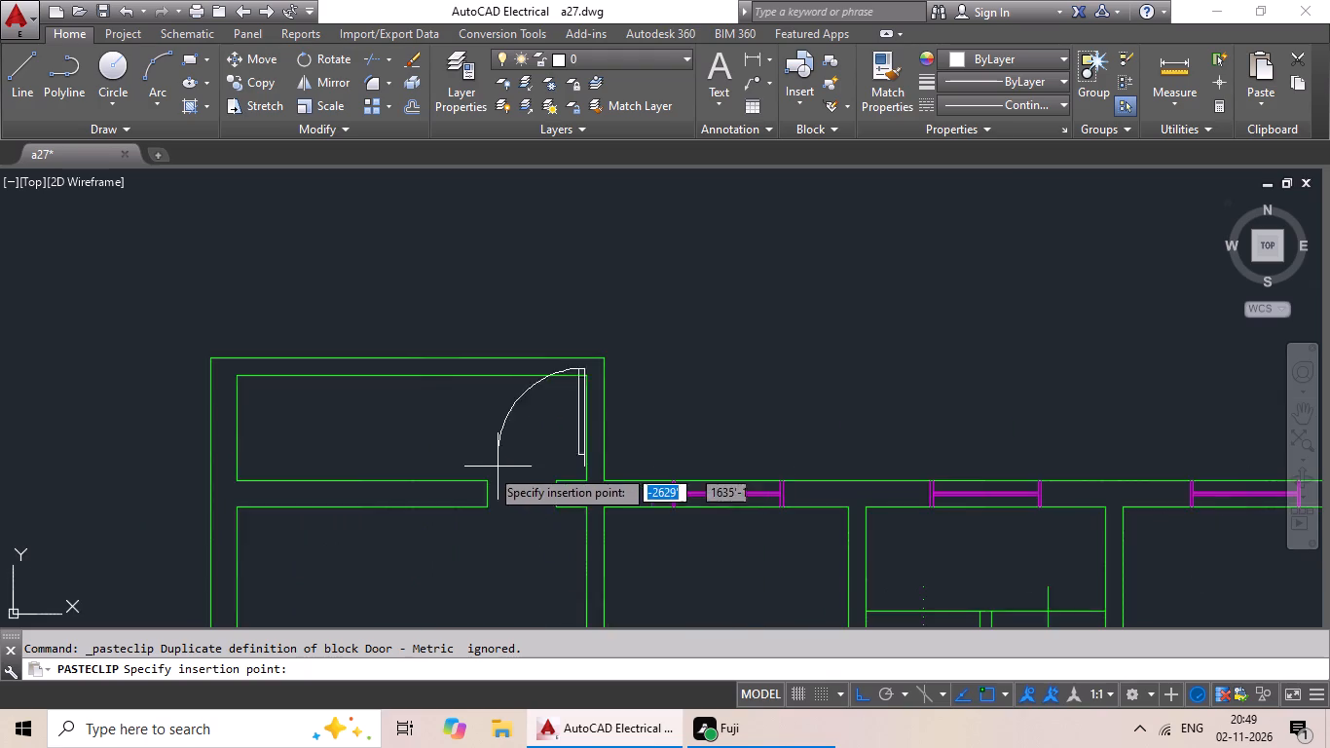
{"action": "scroll", "coordinate": [481, 499], "scroll_direction": "up", "scroll_amount": 2}
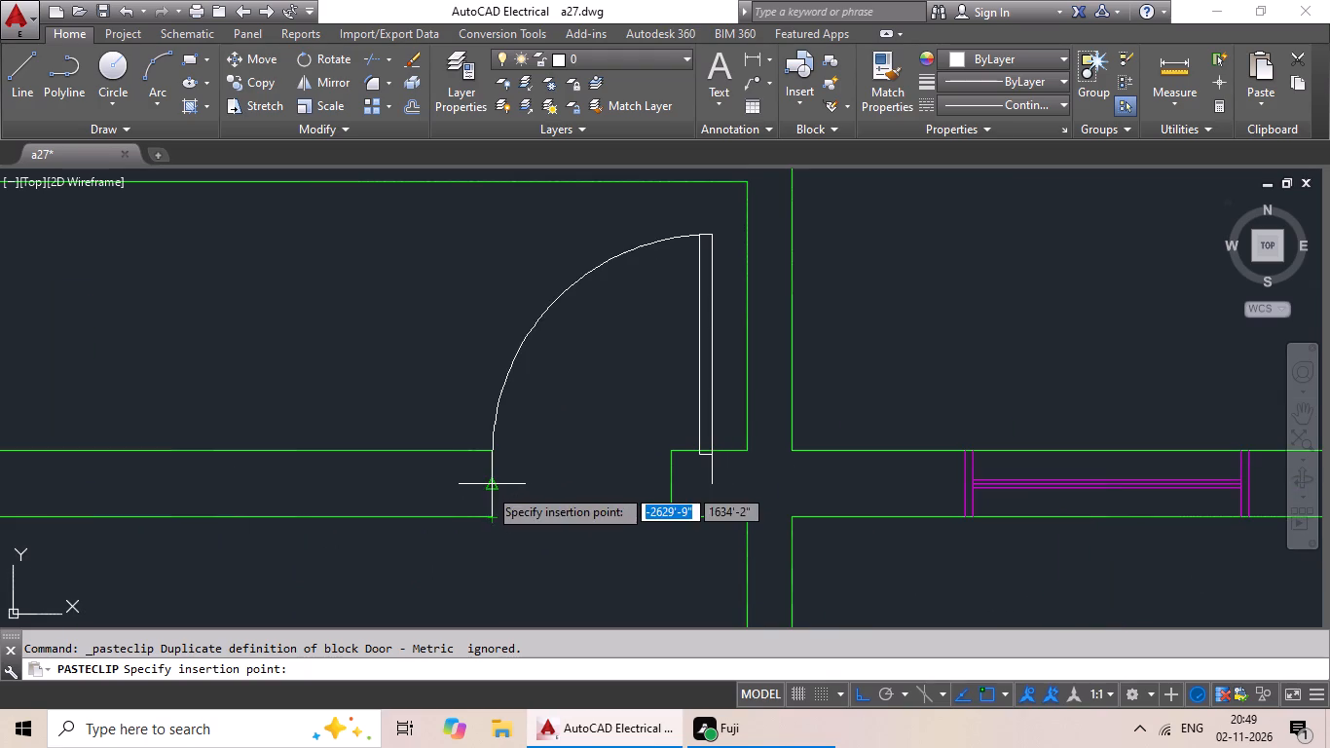
{"action": "left_click", "coordinate": [488, 487]}
Scale the door in the top-left room's bottom wall by reference from the left jamb's midpoint to match the opening's width.
{"action": "left_click", "coordinate": [715, 430]}
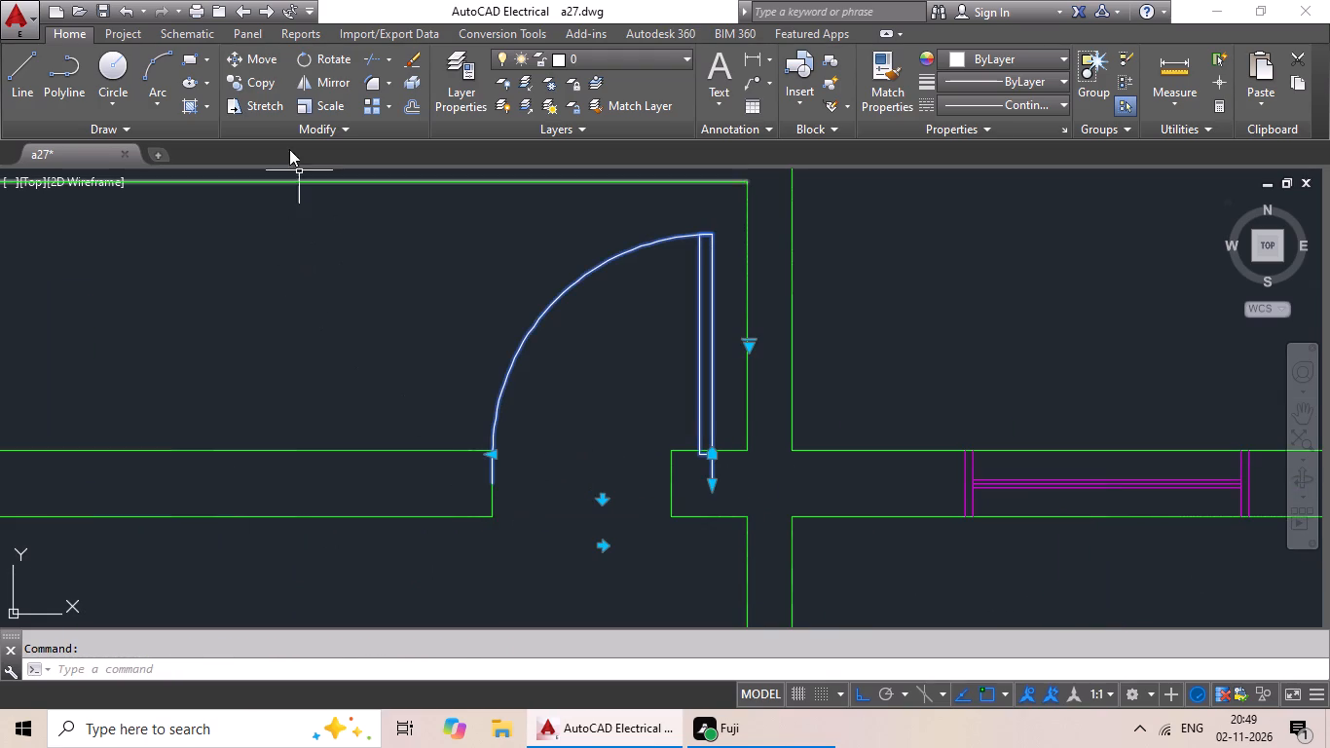
{"action": "left_click", "coordinate": [311, 107]}
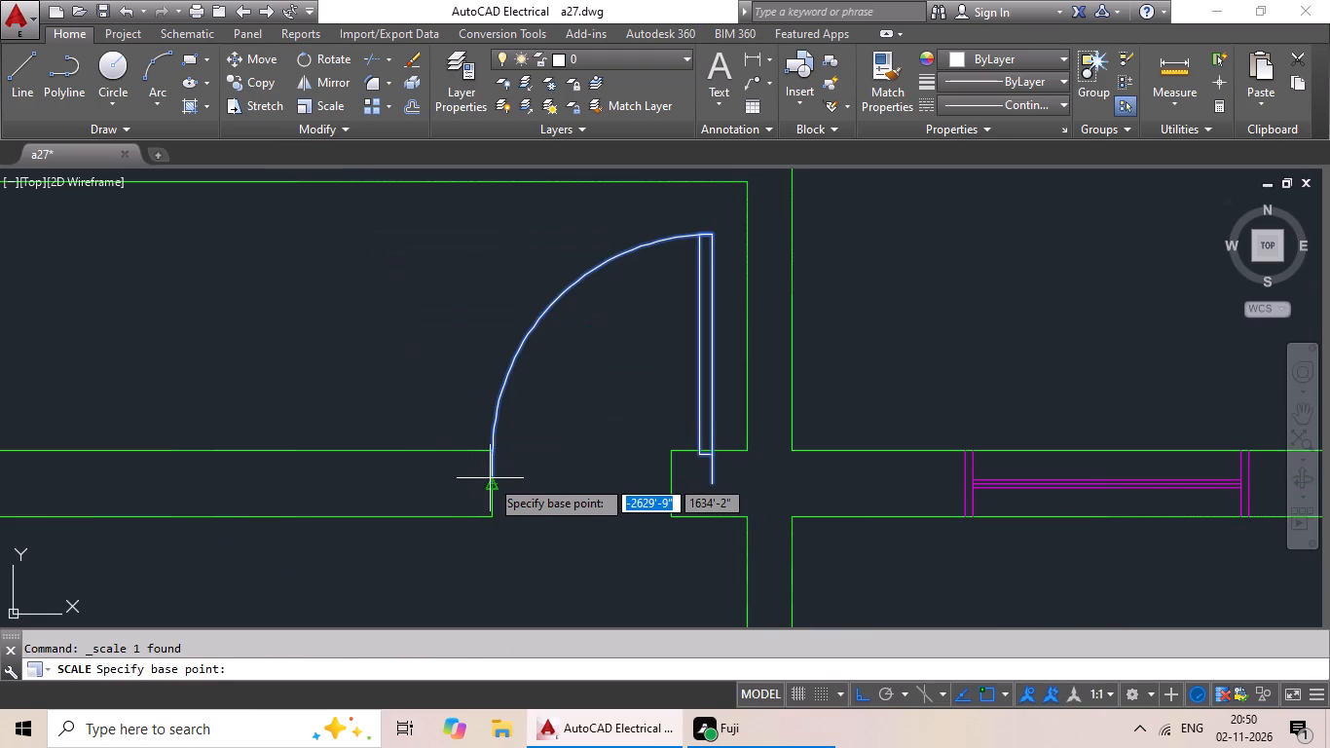
{"action": "left_click", "coordinate": [492, 482]}
{"action": "left_click", "coordinate": [339, 665]}
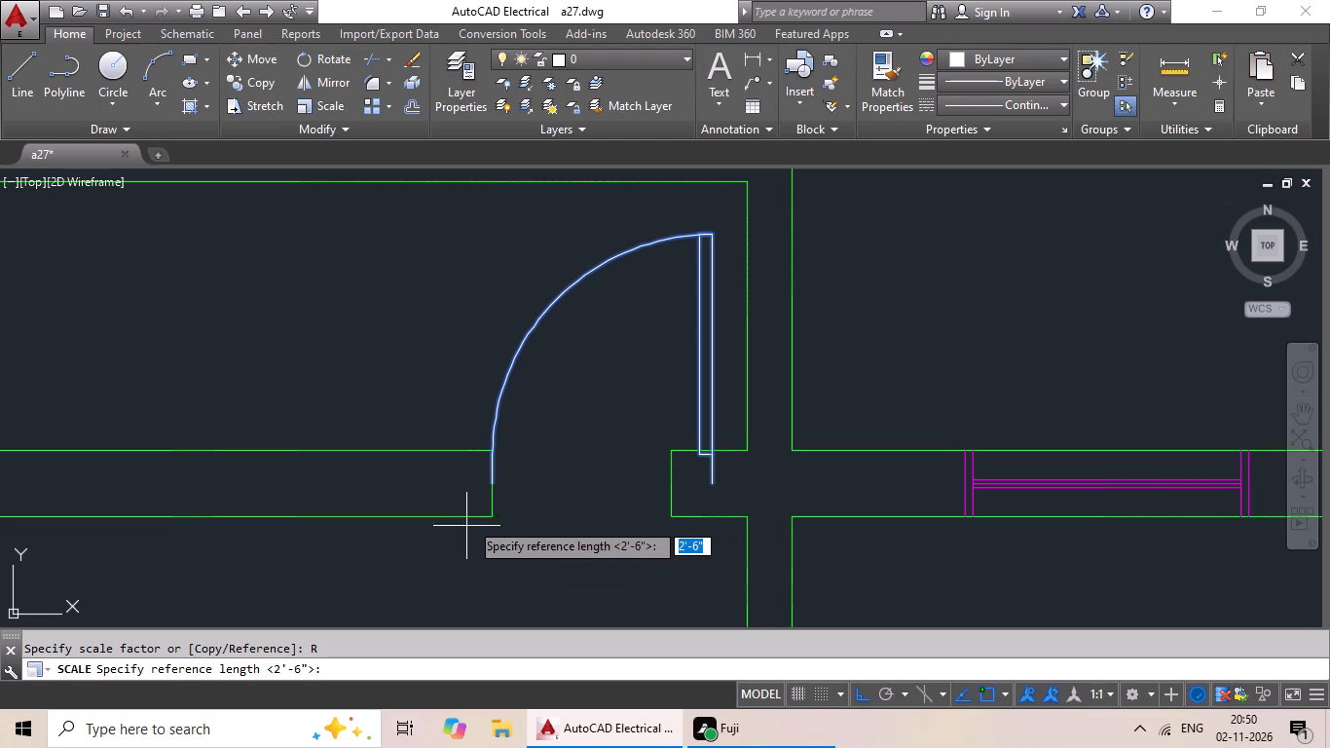
{"action": "left_click", "coordinate": [490, 480]}
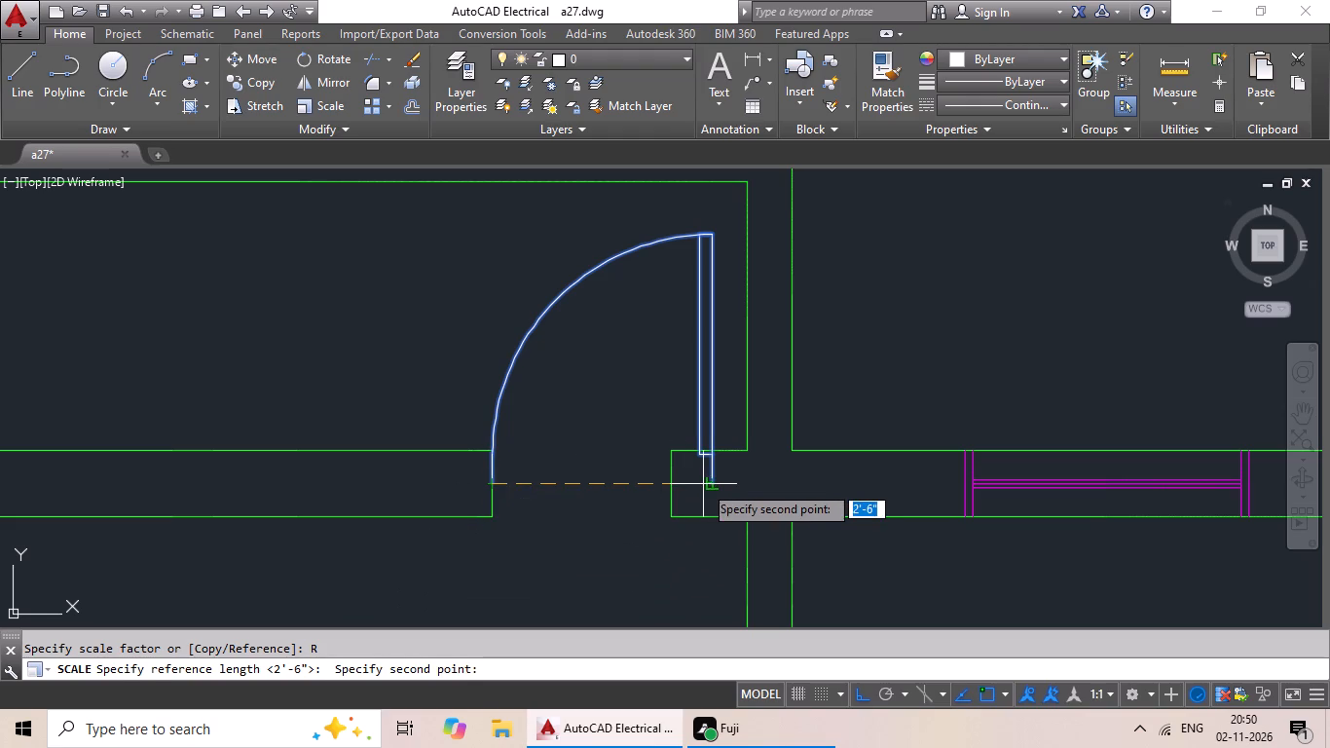
{"action": "left_click_drag", "start_coordinate": [709, 485], "coordinate": [690, 493]}
{"action": "left_click", "coordinate": [669, 486]}
Rotate the mirrored loose door 90º clockwise about its hinge-side end point.
{"action": "scroll", "coordinate": [673, 490], "scroll_direction": "down", "scroll_amount": 2}
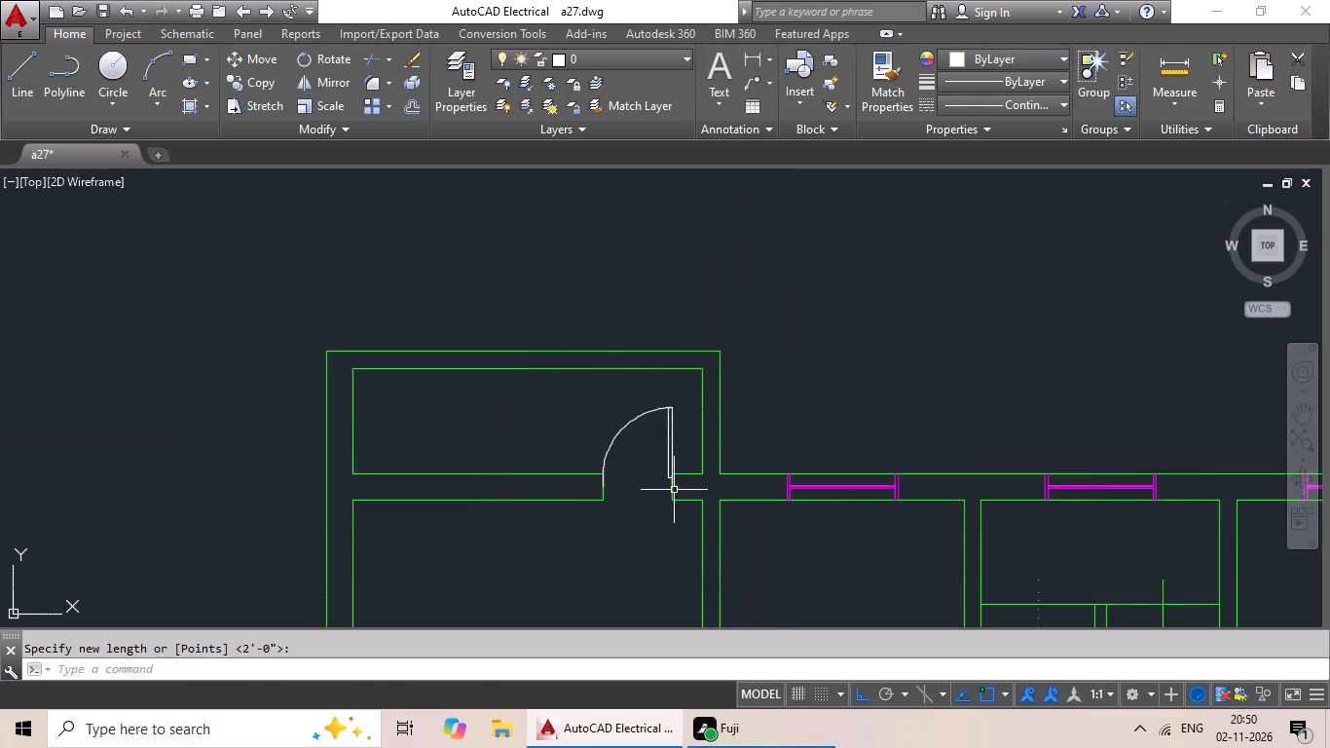
{"action": "middle_click_drag", "start_coordinate": [655, 547], "coordinate": [486, 330]}
{"action": "scroll", "coordinate": [499, 384], "scroll_direction": "down", "scroll_amount": 2}
{"action": "middle_click_drag", "start_coordinate": [559, 424], "coordinate": [541, 375]}
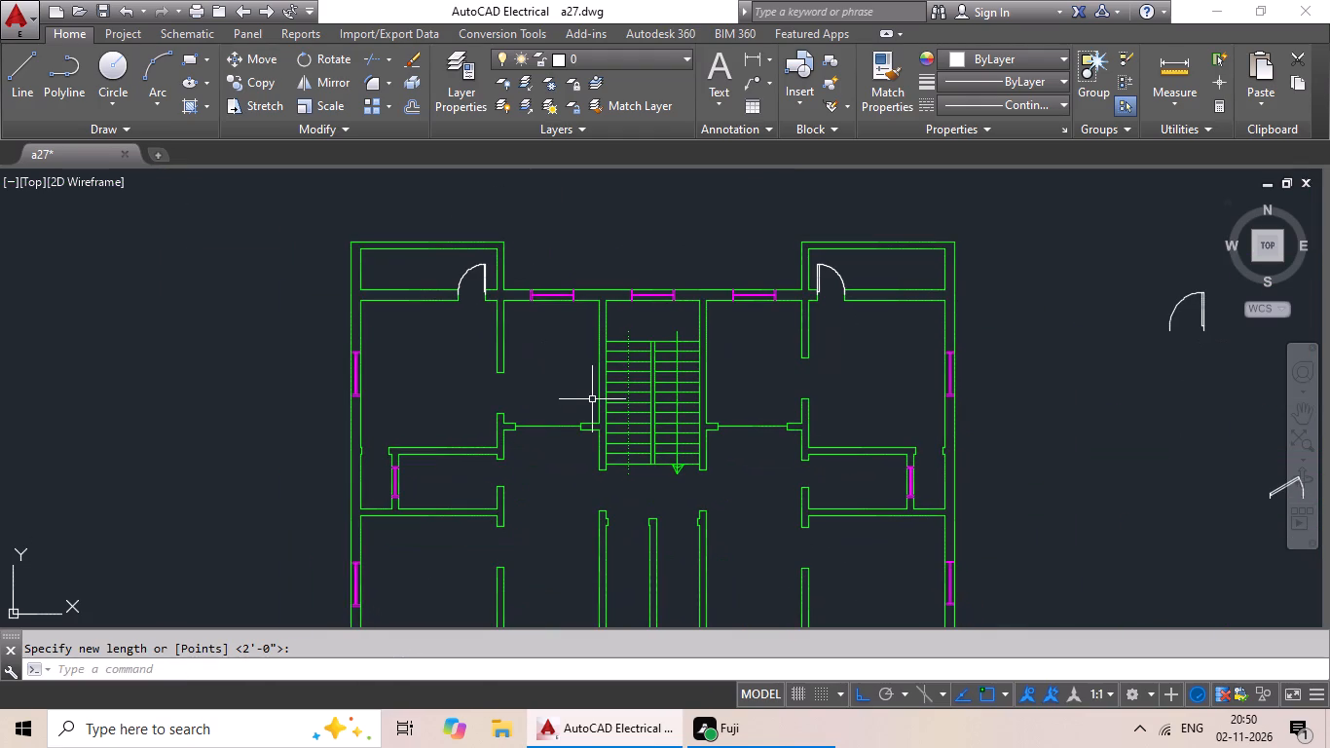
{"action": "middle_click_drag", "start_coordinate": [1008, 407], "coordinate": [644, 367]}
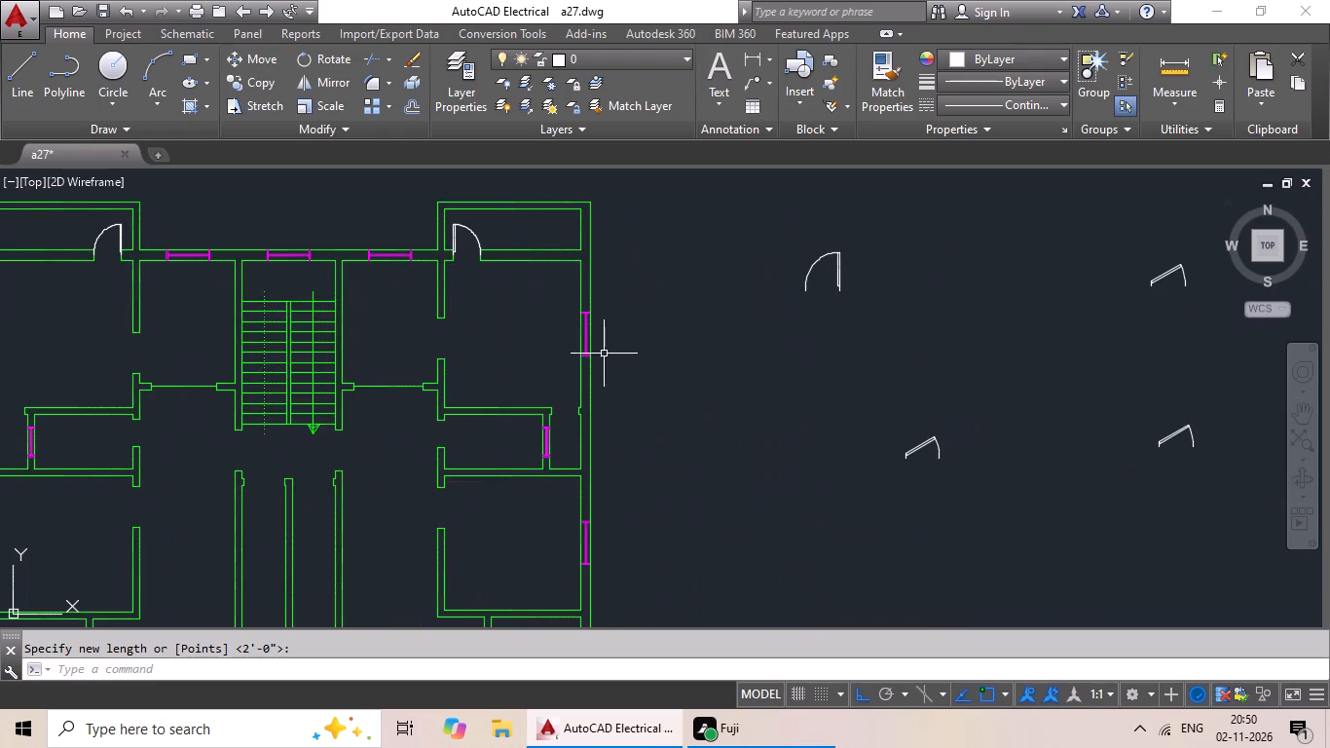
{"action": "left_click", "coordinate": [838, 254]}
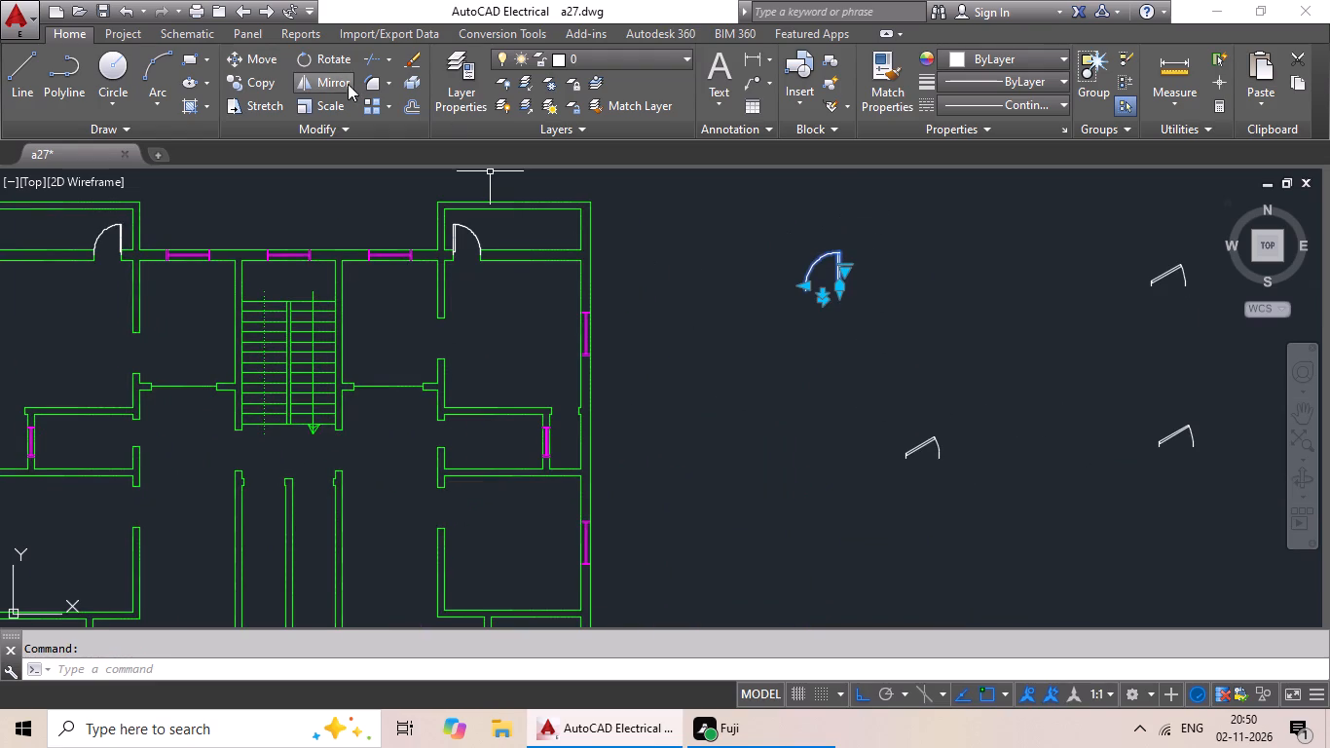
{"action": "left_click", "coordinate": [334, 60]}
{"action": "scroll", "coordinate": [858, 280], "scroll_direction": "up", "scroll_amount": 2}
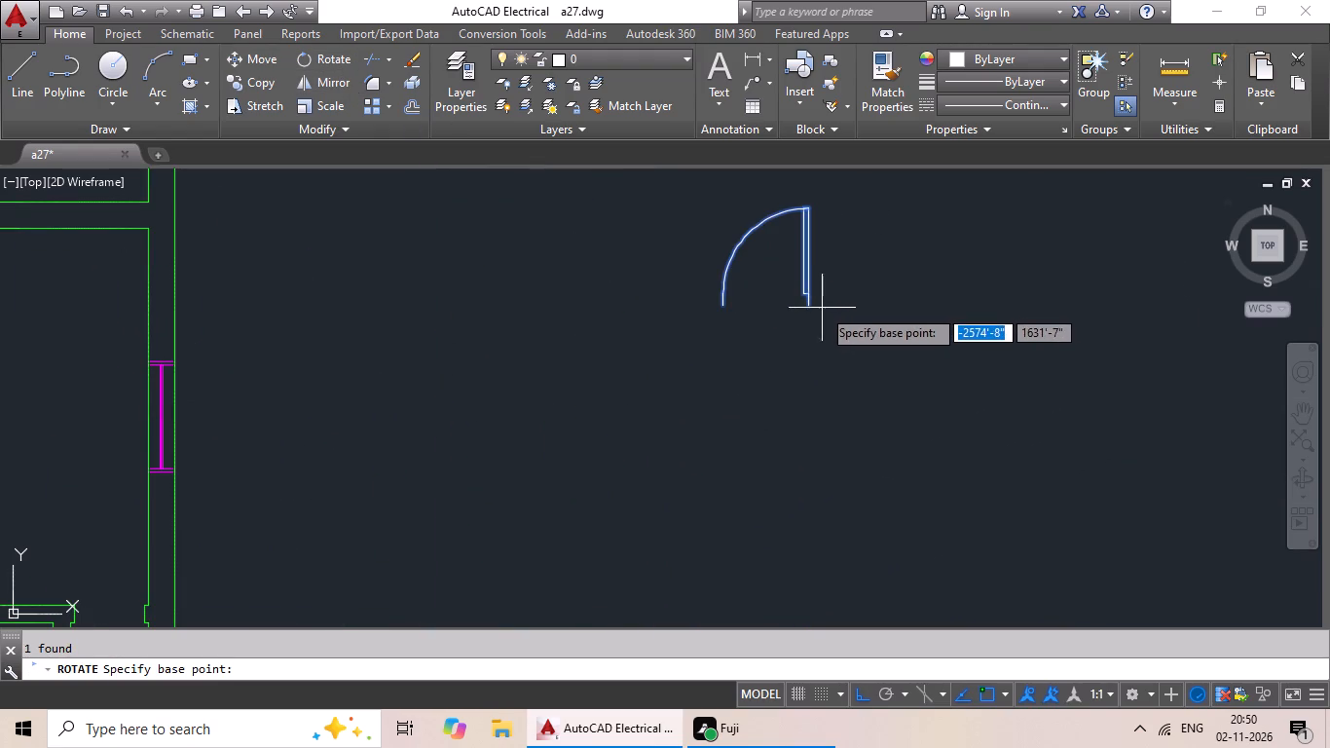
{"action": "left_click", "coordinate": [806, 306]}
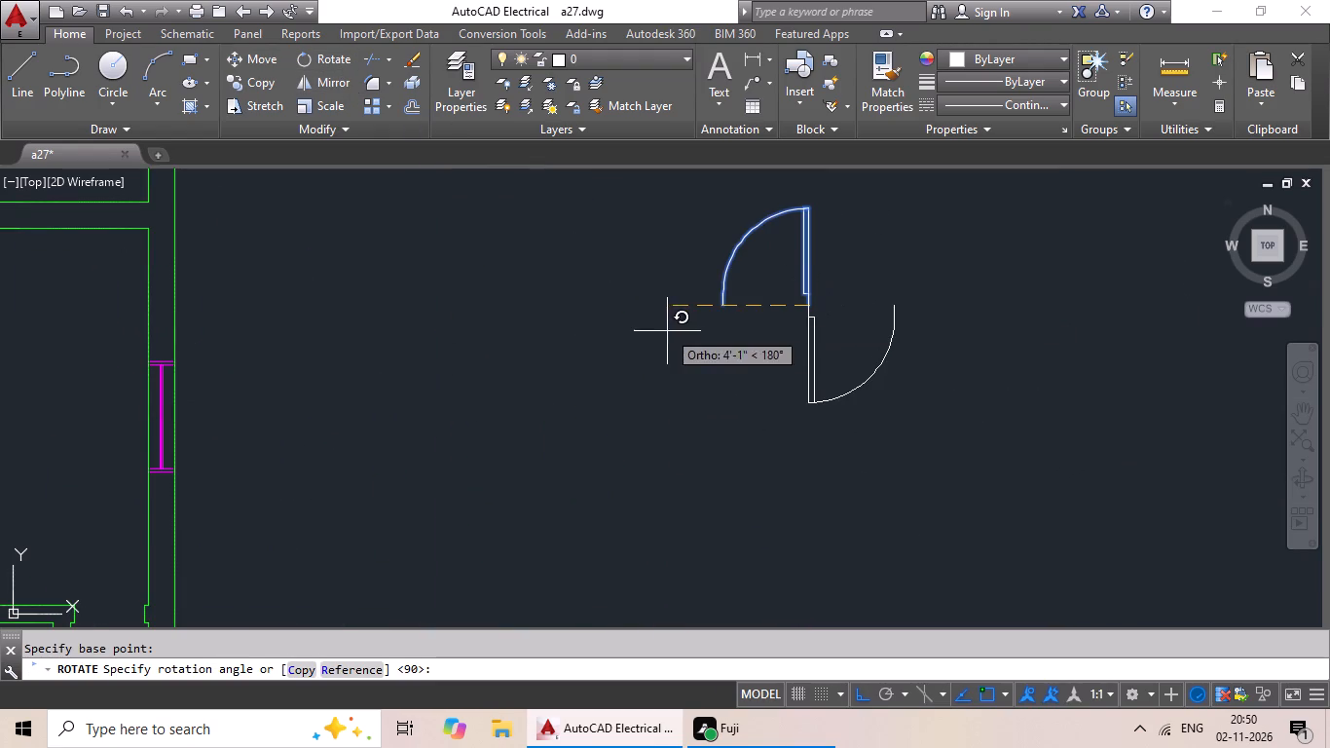
{"action": "left_click", "coordinate": [751, 460]}
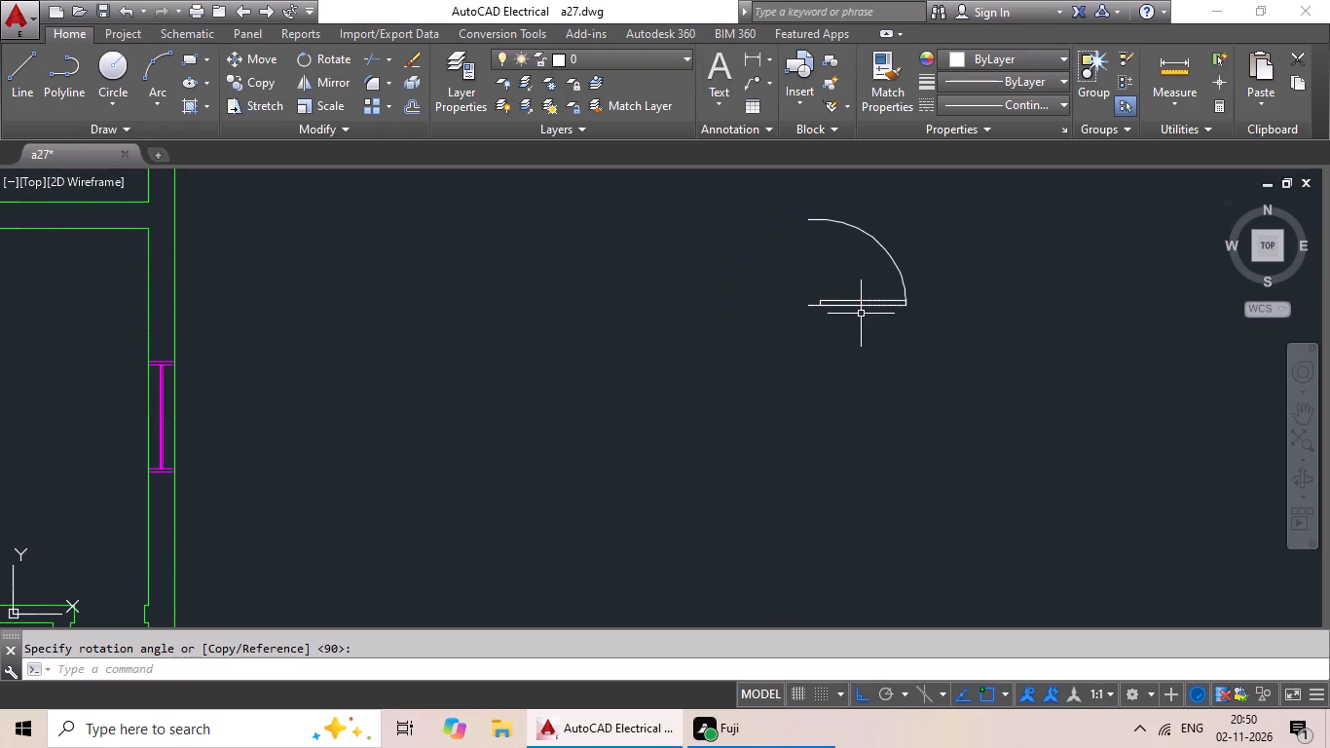
Copy the rotated loose door and paste it at the lower jamb's midpoint in the left wall opening of the room below the top-right room.
{"action": "left_click", "coordinate": [861, 301]}
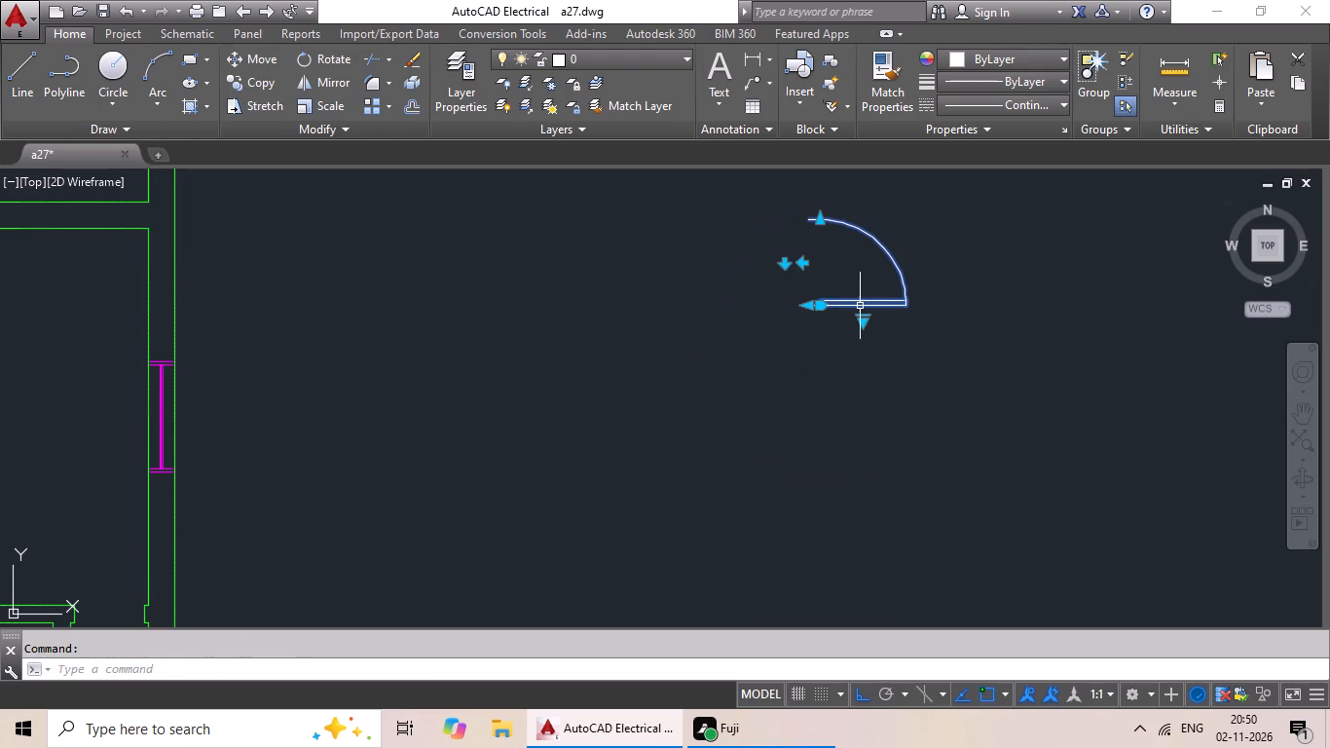
{"action": "key", "text": "ctrl+c"}
{"action": "key", "text": "ctrl+v"}
{"action": "scroll", "coordinate": [297, 329], "scroll_direction": "down", "scroll_amount": 2, "text": "ctrl"}
{"action": "middle_click_drag", "start_coordinate": [297, 329], "coordinate": [436, 330]}
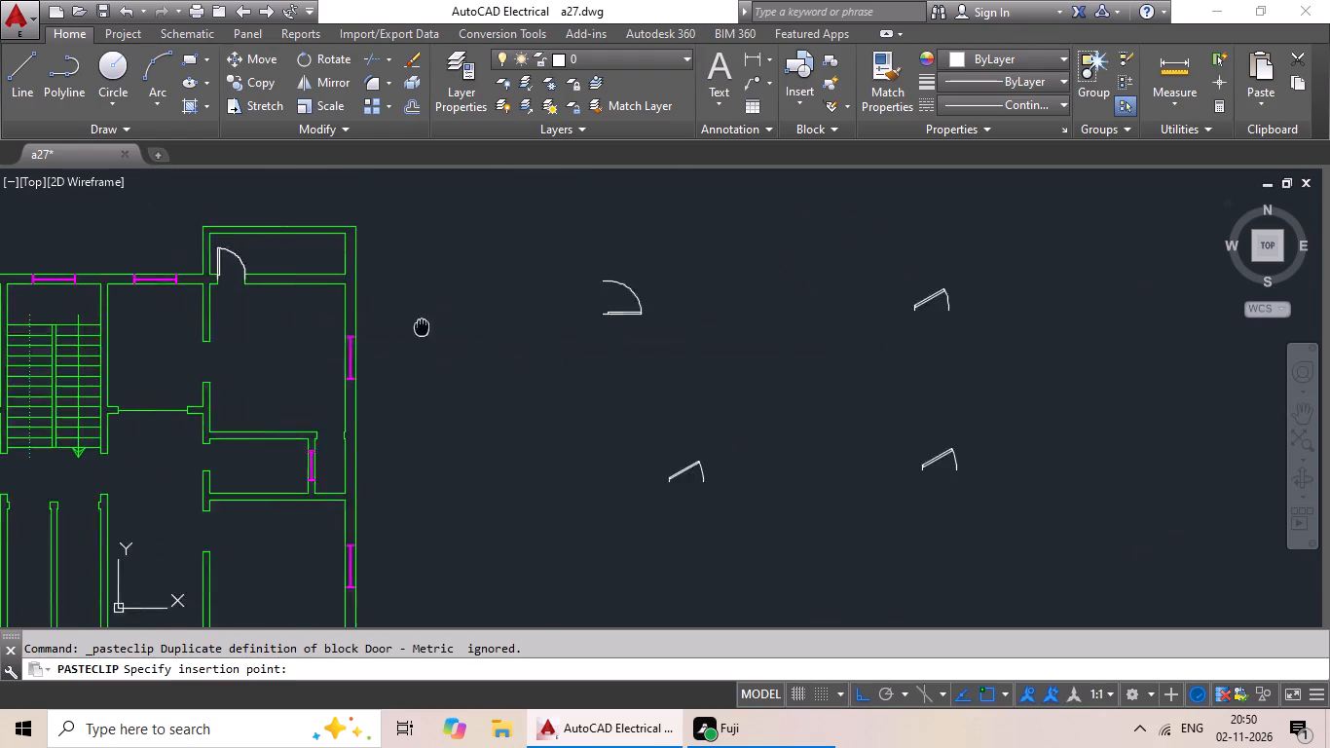
{"action": "middle_click_drag", "start_coordinate": [436, 330], "coordinate": [583, 346]}
{"action": "scroll", "coordinate": [395, 394], "scroll_direction": "up", "scroll_amount": 4}
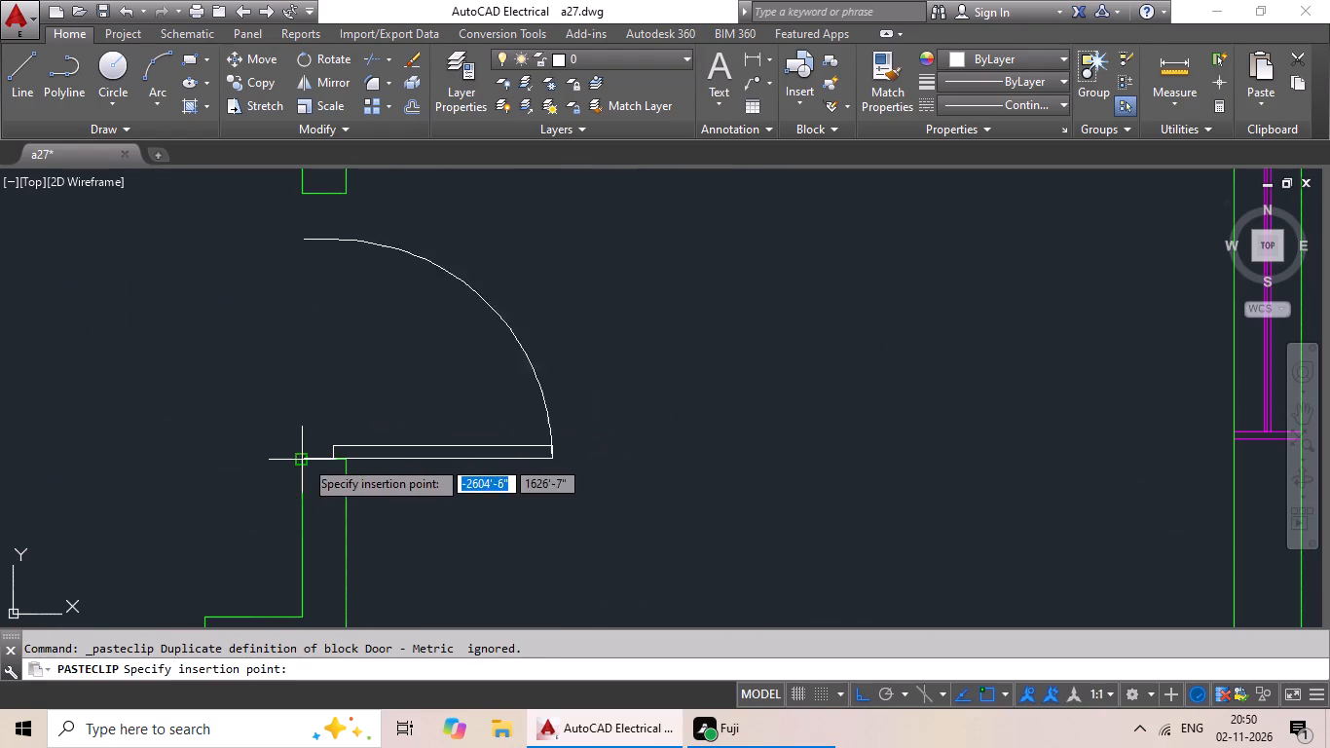
{"action": "middle_click_drag", "start_coordinate": [318, 455], "coordinate": [431, 400]}
{"action": "scroll", "coordinate": [395, 417], "scroll_direction": "up", "scroll_amount": 4}
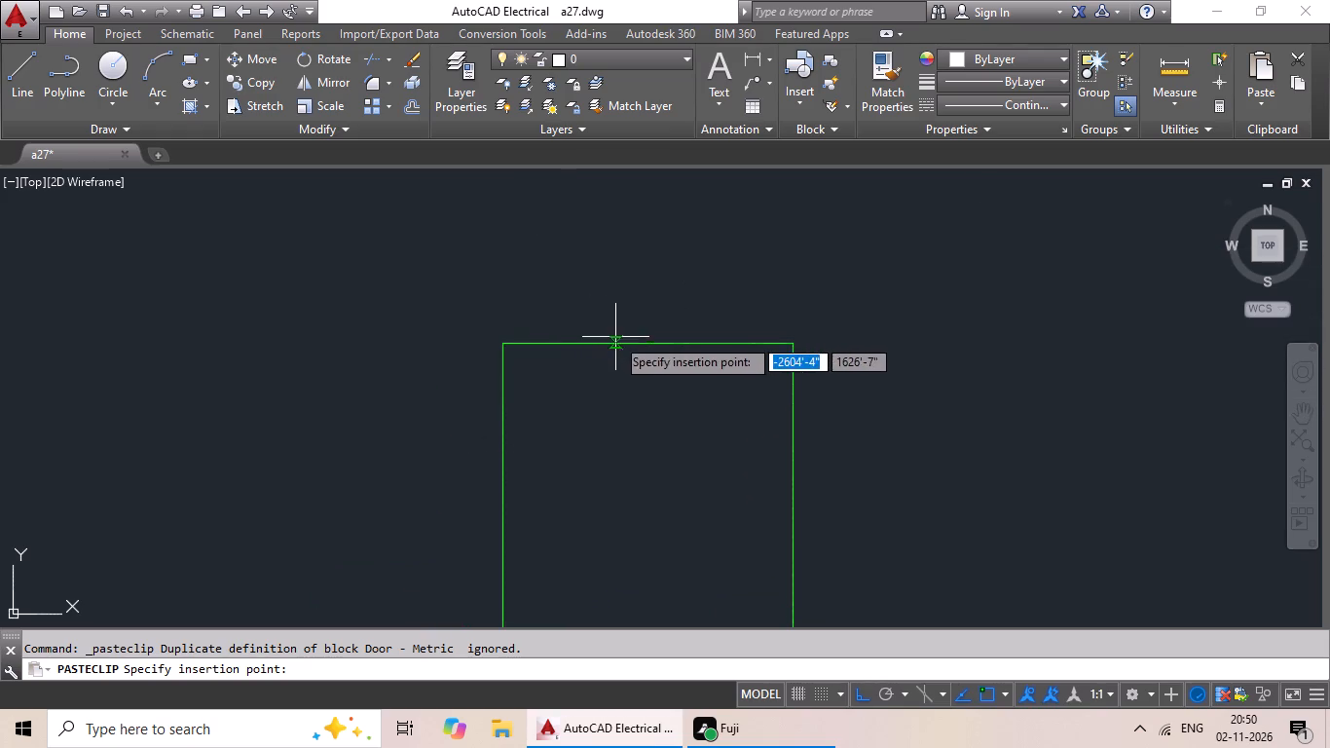
{"action": "left_click", "coordinate": [647, 345]}
{"action": "scroll", "coordinate": [675, 354], "scroll_direction": "down", "scroll_amount": 2}
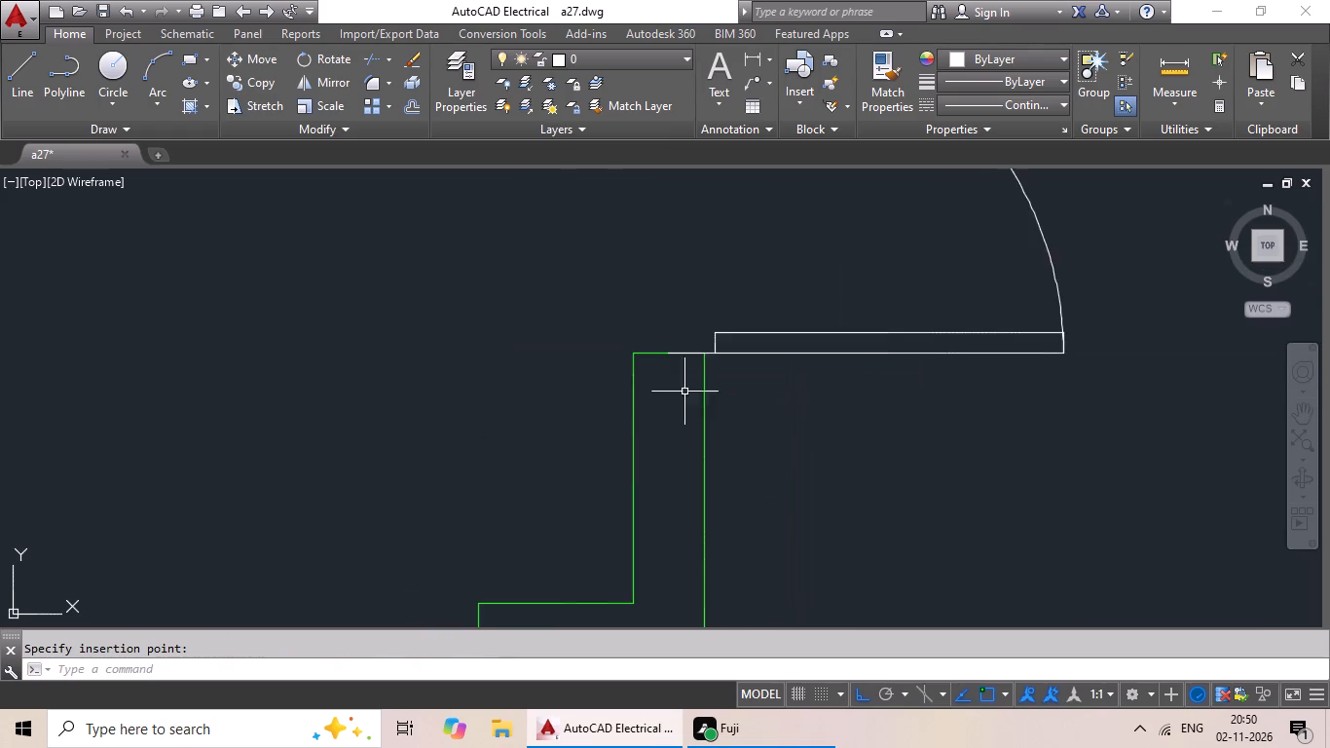
{"action": "scroll", "coordinate": [684, 392], "scroll_direction": "down", "scroll_amount": 3}
Scale the door in the left wall opening of the room below the top-right room by reference from the lower jamb's midpoint to match the opening.
{"action": "left_click", "coordinate": [772, 409]}
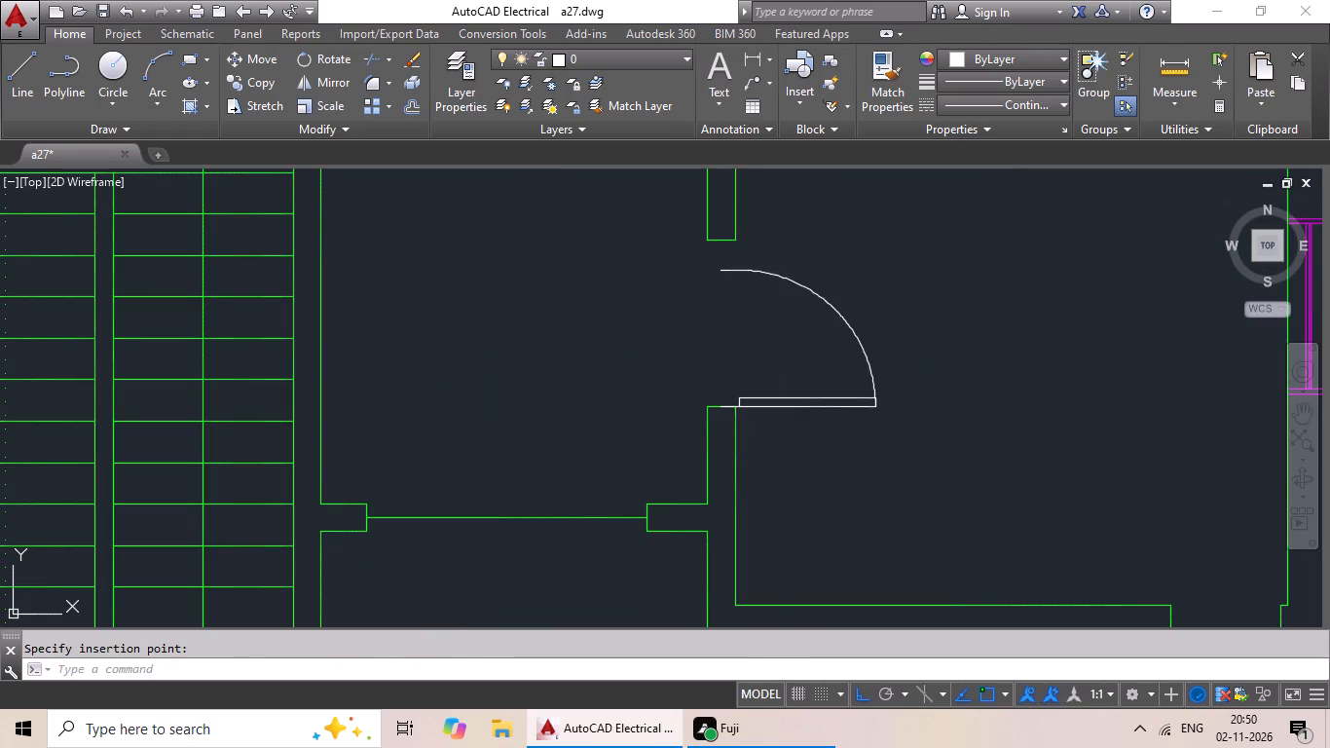
{"action": "left_click", "coordinate": [323, 108]}
{"action": "scroll", "coordinate": [734, 385], "scroll_direction": "up", "scroll_amount": 3}
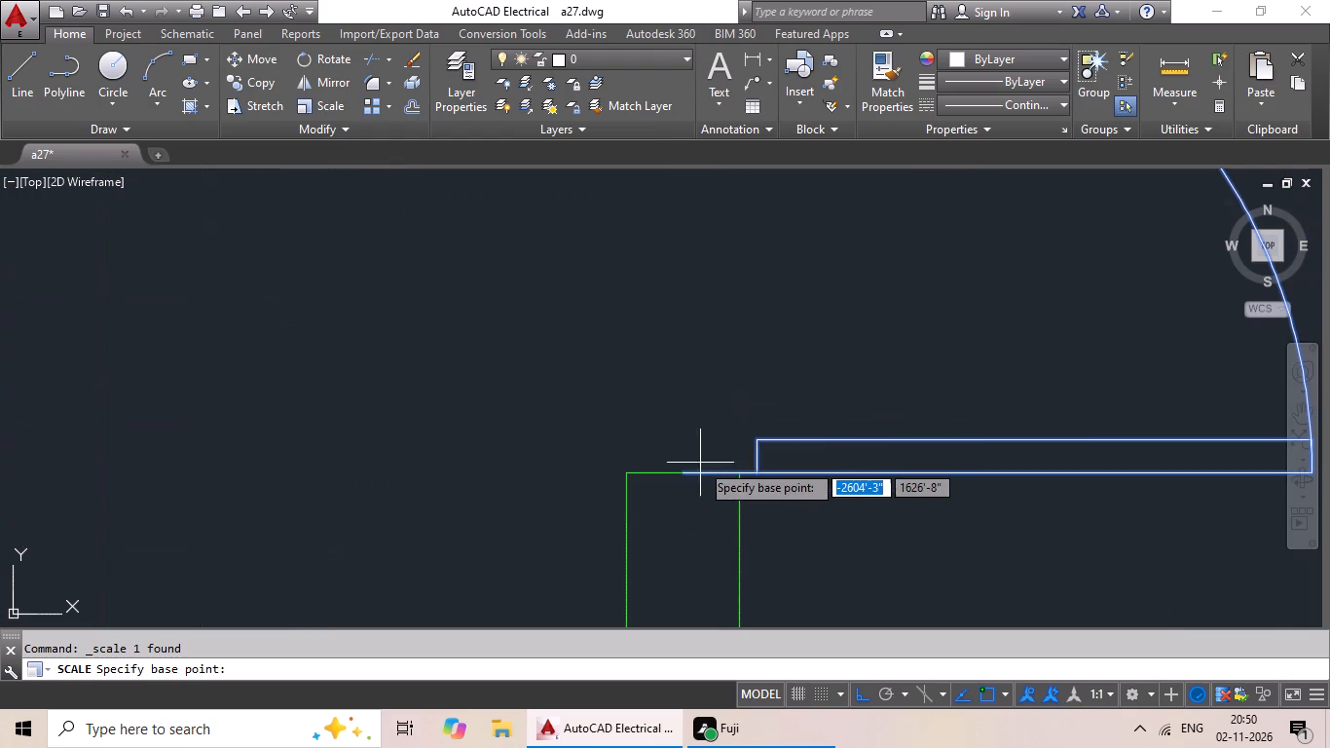
{"action": "left_click", "coordinate": [688, 474]}
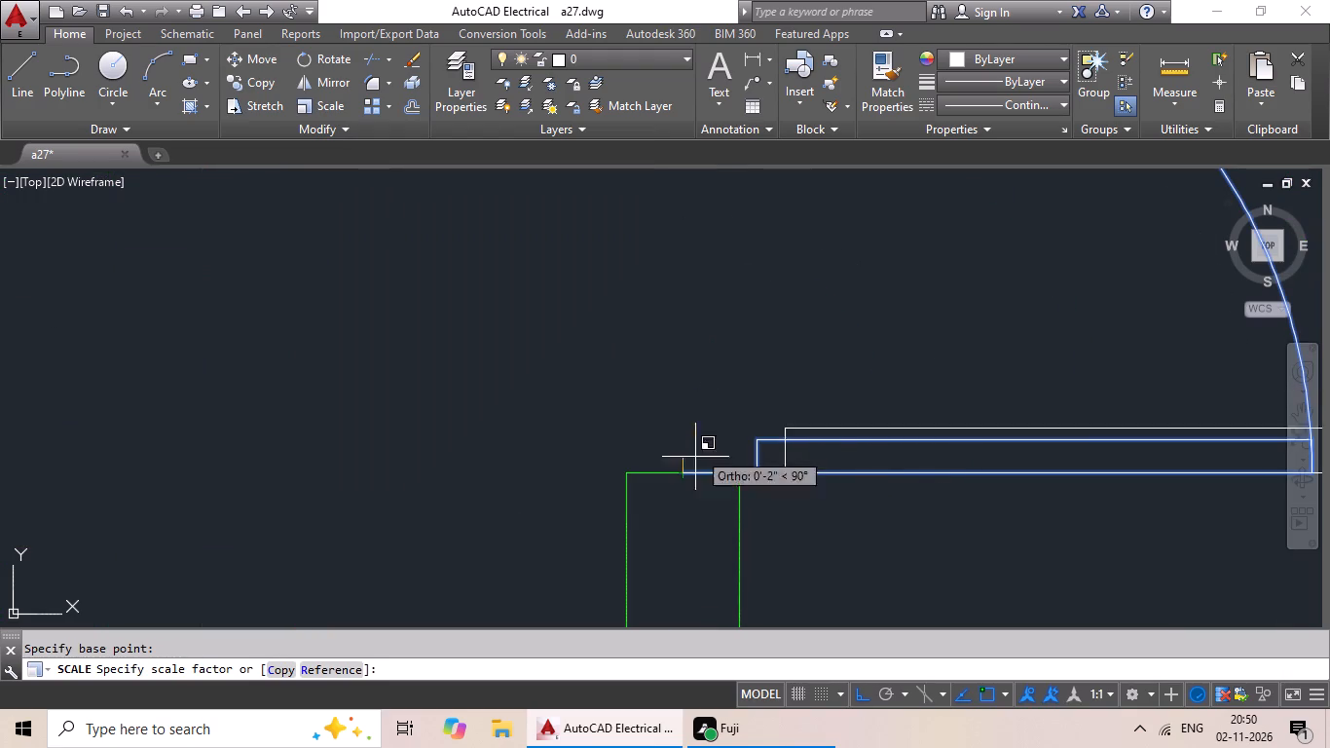
{"action": "left_click", "coordinate": [337, 673]}
{"action": "left_click", "coordinate": [682, 476]}
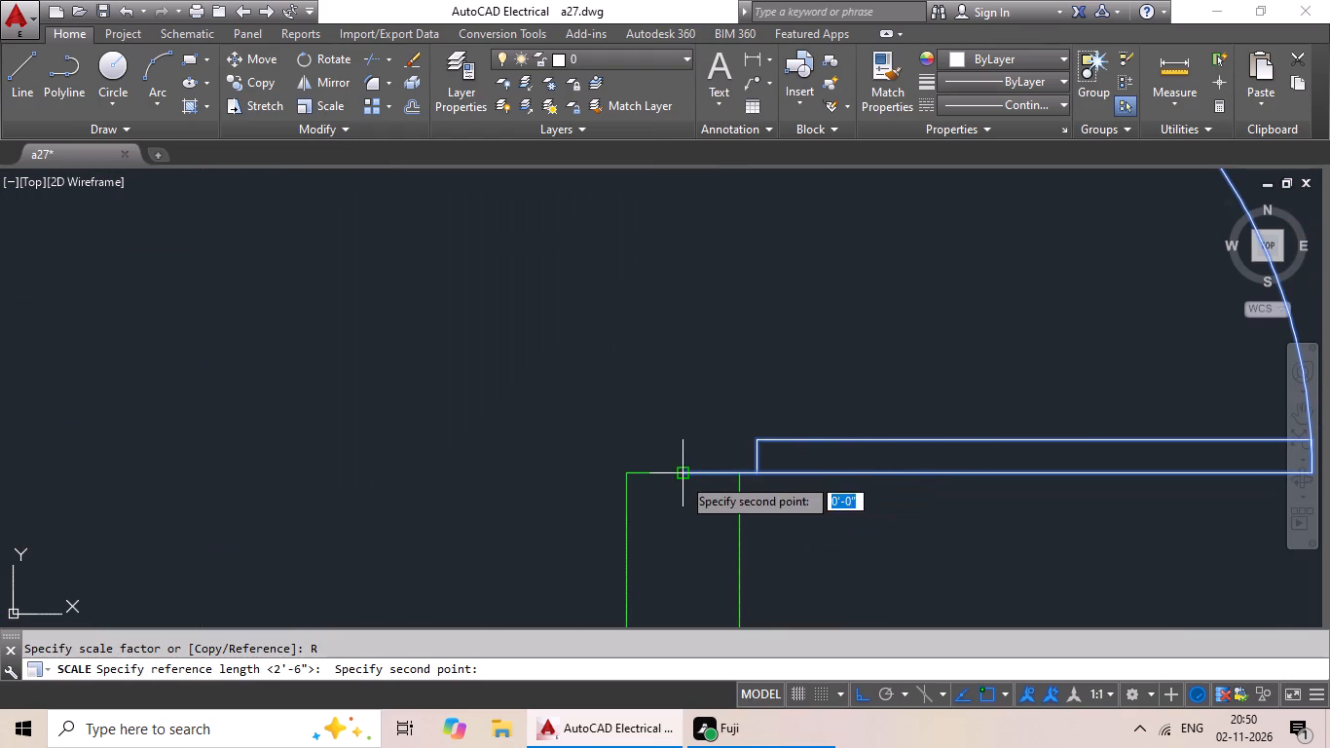
{"action": "scroll", "coordinate": [704, 380], "scroll_direction": "down", "scroll_amount": 2}
{"action": "middle_click_drag", "start_coordinate": [704, 379], "coordinate": [662, 581]}
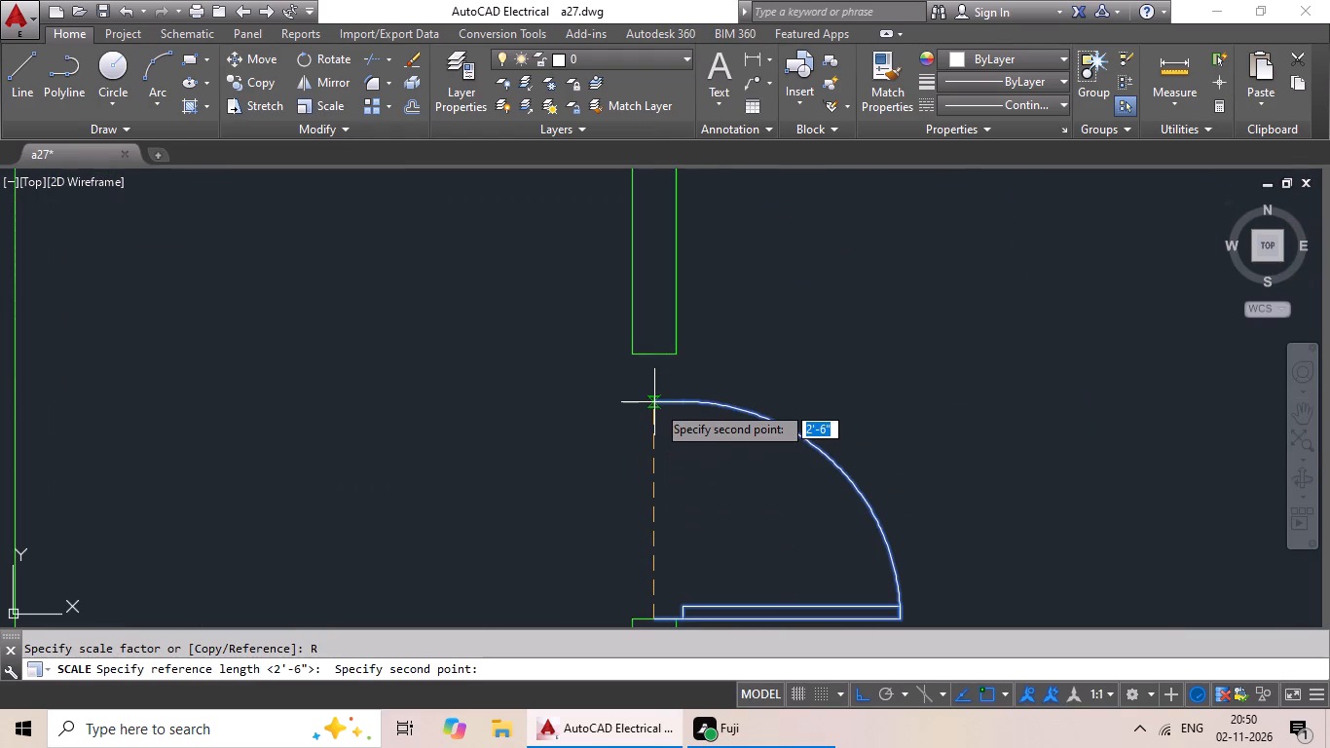
{"action": "left_click", "coordinate": [656, 399]}
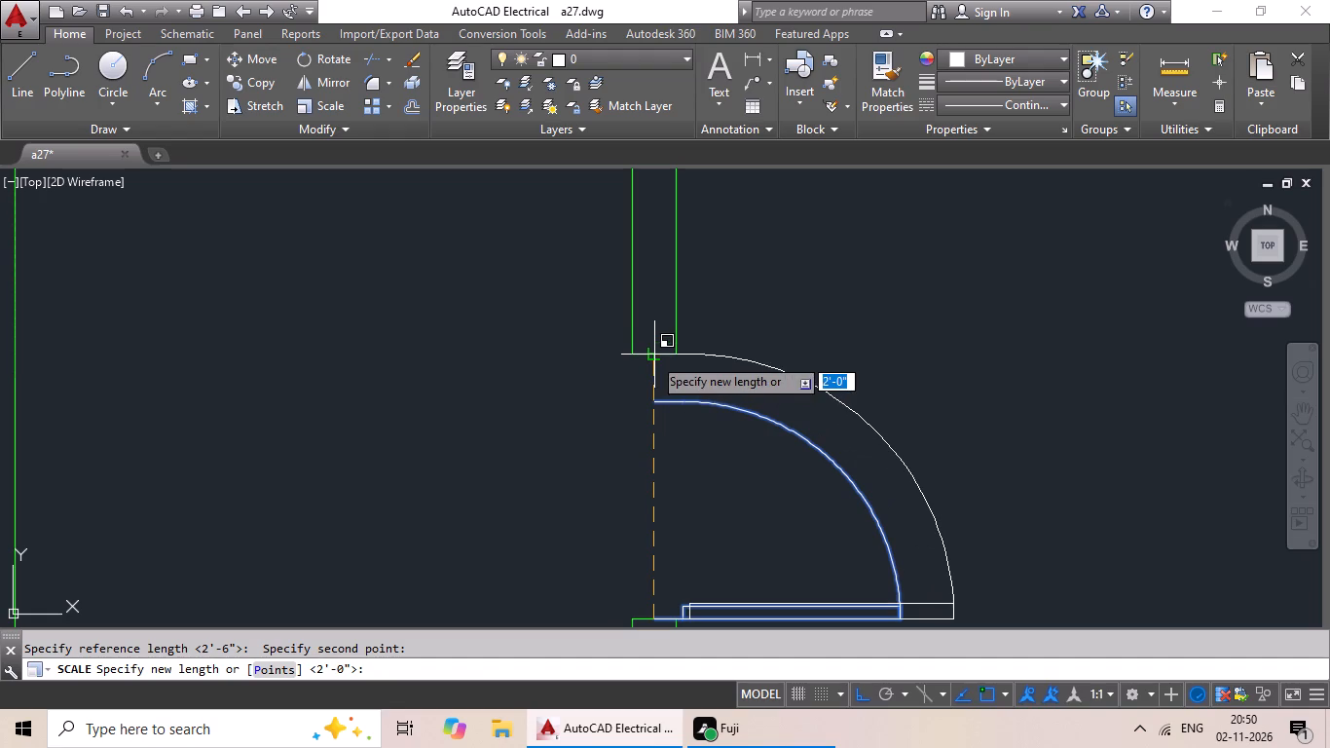
{"action": "left_click", "coordinate": [651, 354]}
Mirror the loose door beside the plan about a vertical line and erase the source door.
{"action": "scroll", "coordinate": [783, 376], "scroll_direction": "down", "scroll_amount": 3}
{"action": "middle_click_drag", "start_coordinate": [865, 476], "coordinate": [721, 435]}
{"action": "scroll", "coordinate": [765, 430], "scroll_direction": "down", "scroll_amount": 1}
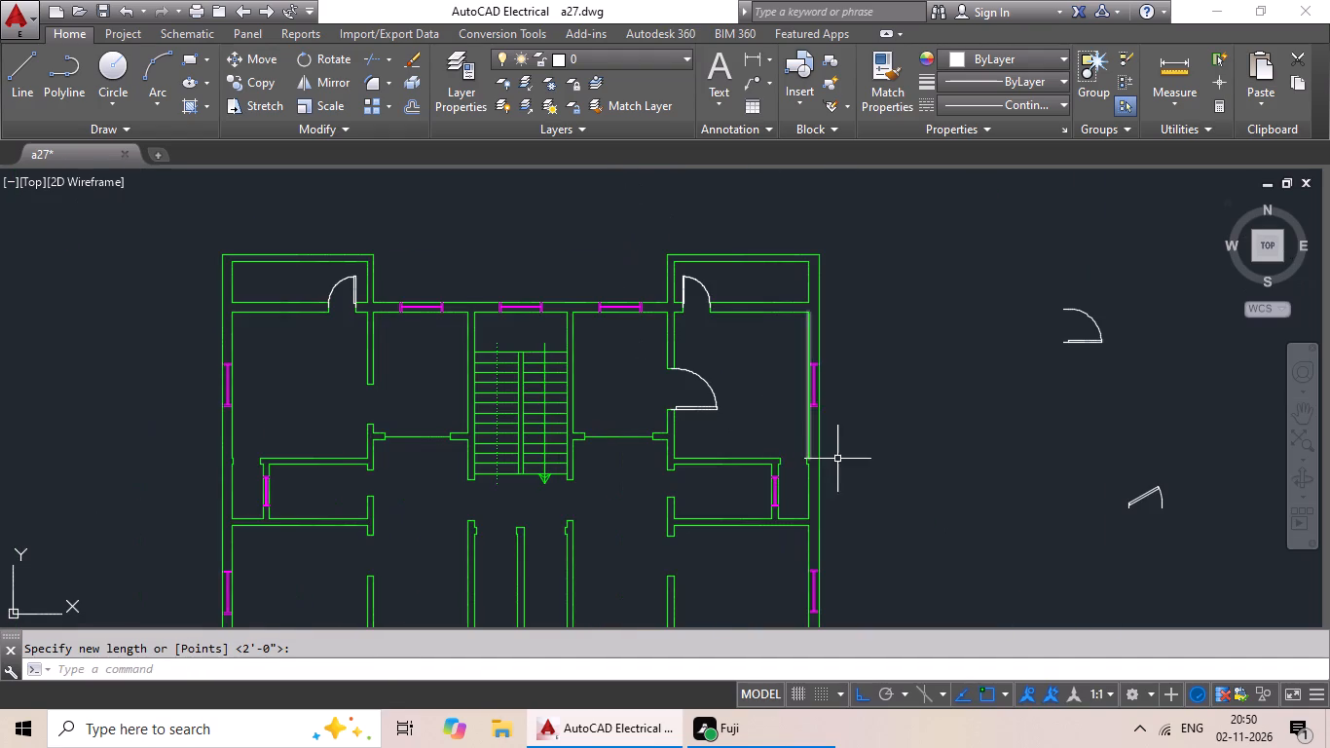
{"action": "middle_click_drag", "start_coordinate": [841, 459], "coordinate": [754, 462]}
{"action": "middle_click_drag", "start_coordinate": [902, 438], "coordinate": [699, 459]}
{"action": "left_click", "coordinate": [800, 367]}
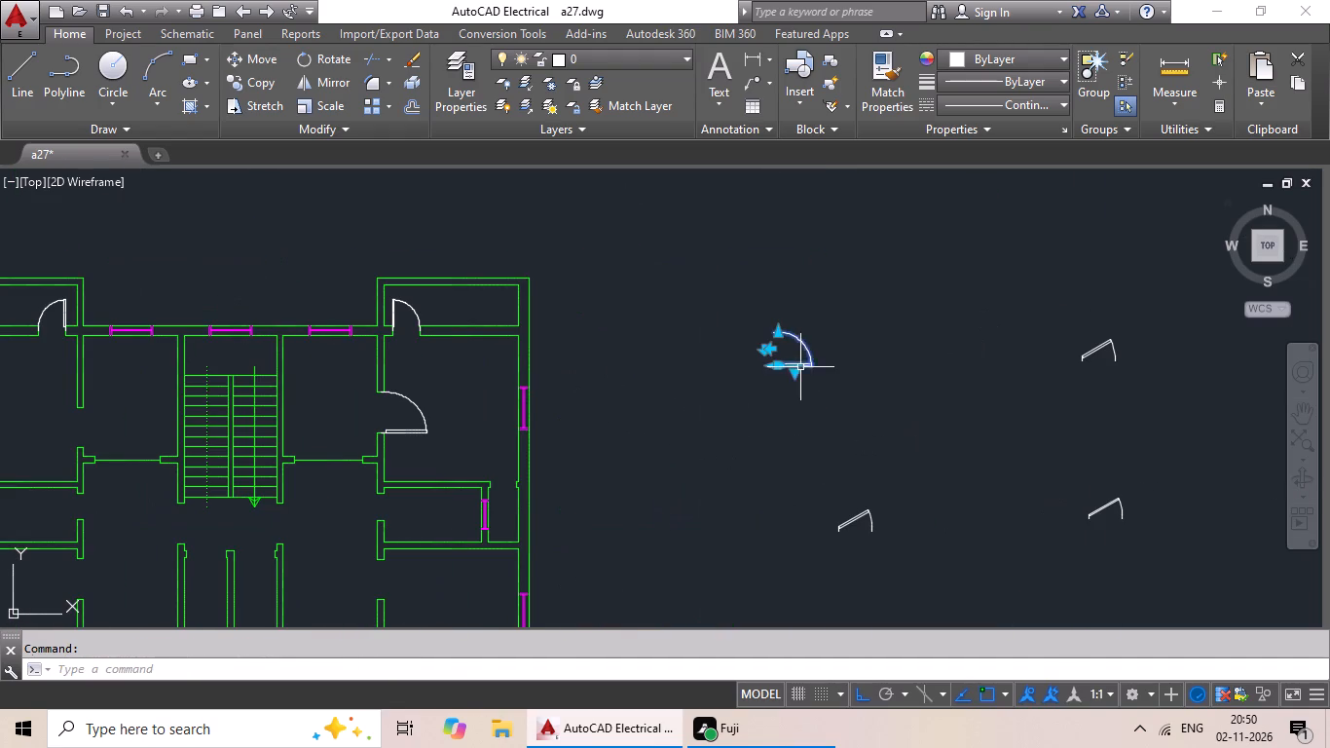
{"action": "scroll", "coordinate": [788, 368], "scroll_direction": "up", "scroll_amount": 3}
{"action": "middle_click_drag", "start_coordinate": [780, 378], "coordinate": [850, 571]}
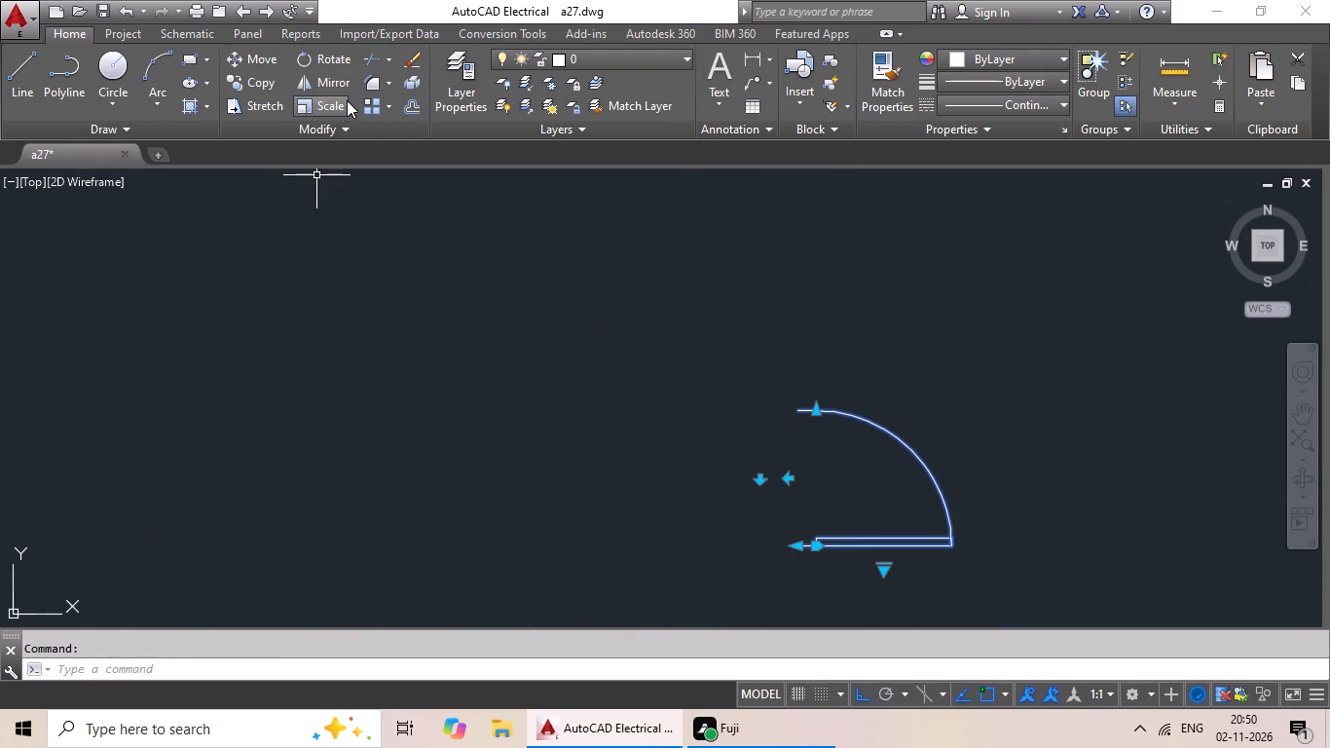
{"action": "left_click", "coordinate": [312, 84]}
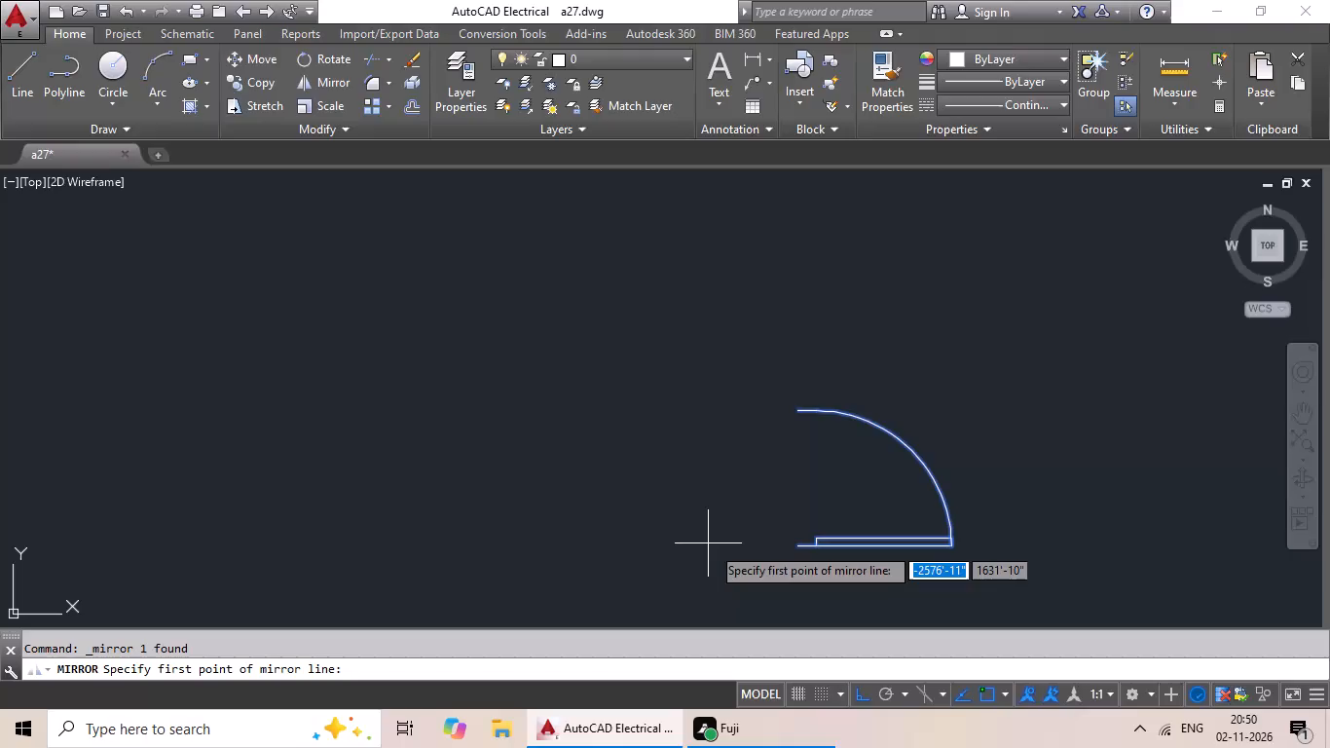
{"action": "left_click", "coordinate": [720, 545]}
{"action": "left_click", "coordinate": [712, 386]}
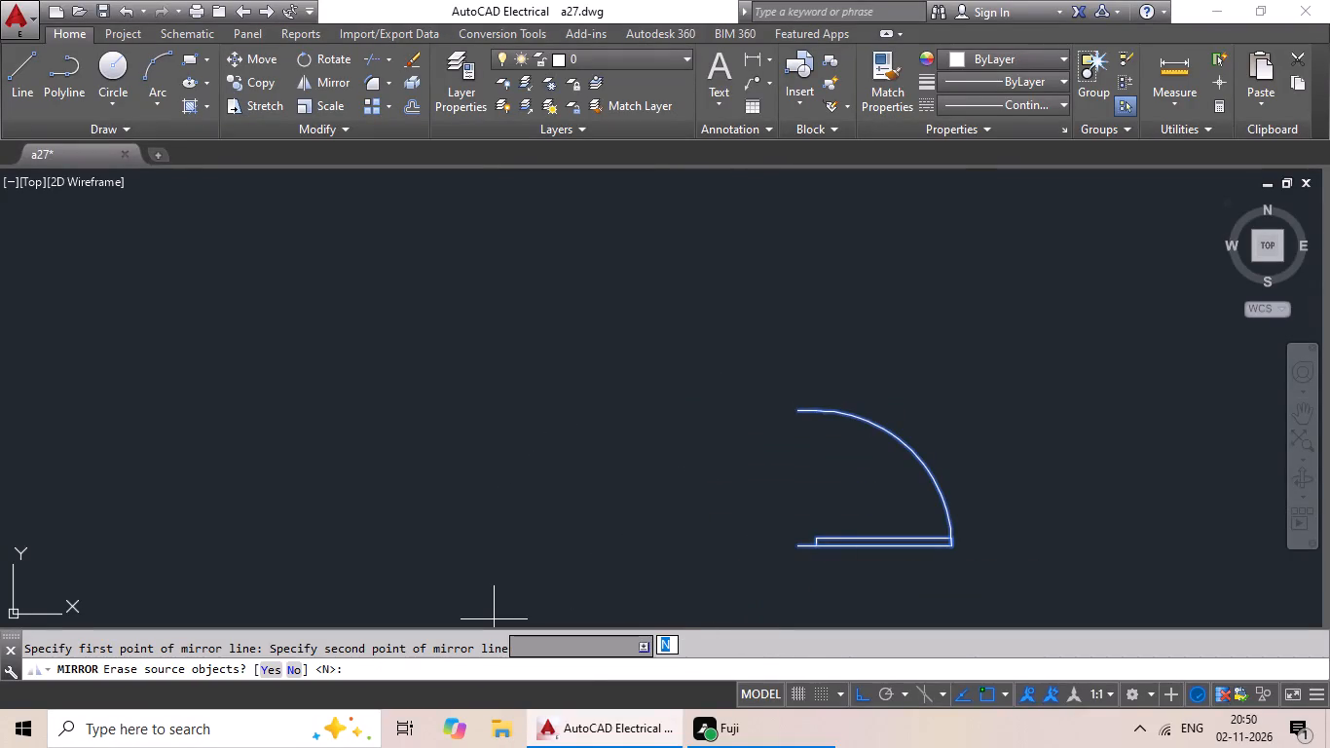
{"action": "left_click", "coordinate": [280, 665]}
Copy the mirrored loose door and paste it at the lower jamb's midpoint in the right wall opening of the room below the top-left room.
{"action": "left_click", "coordinate": [502, 537]}
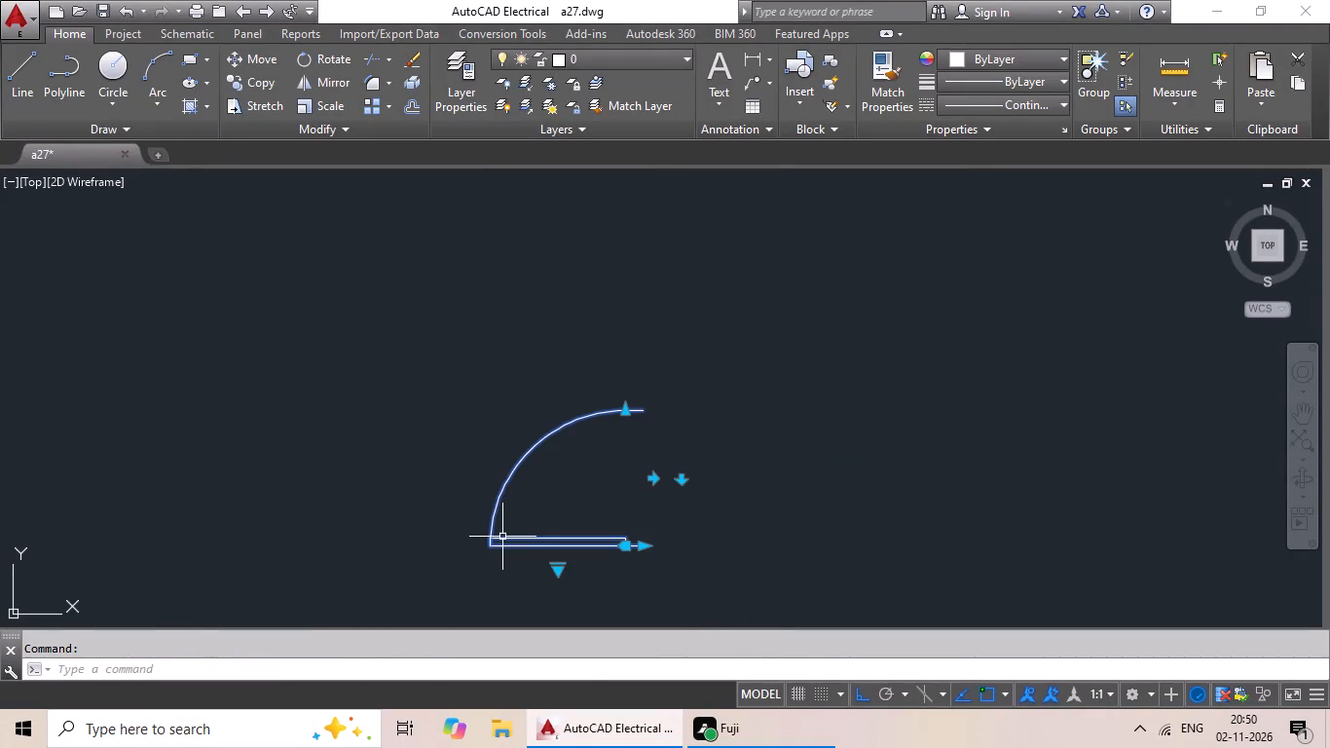
{"action": "key", "text": "ctrl+c"}
{"action": "key", "text": "ctrl+v"}
{"action": "scroll", "coordinate": [321, 578], "scroll_direction": "down", "scroll_amount": 2, "text": "ctrl"}
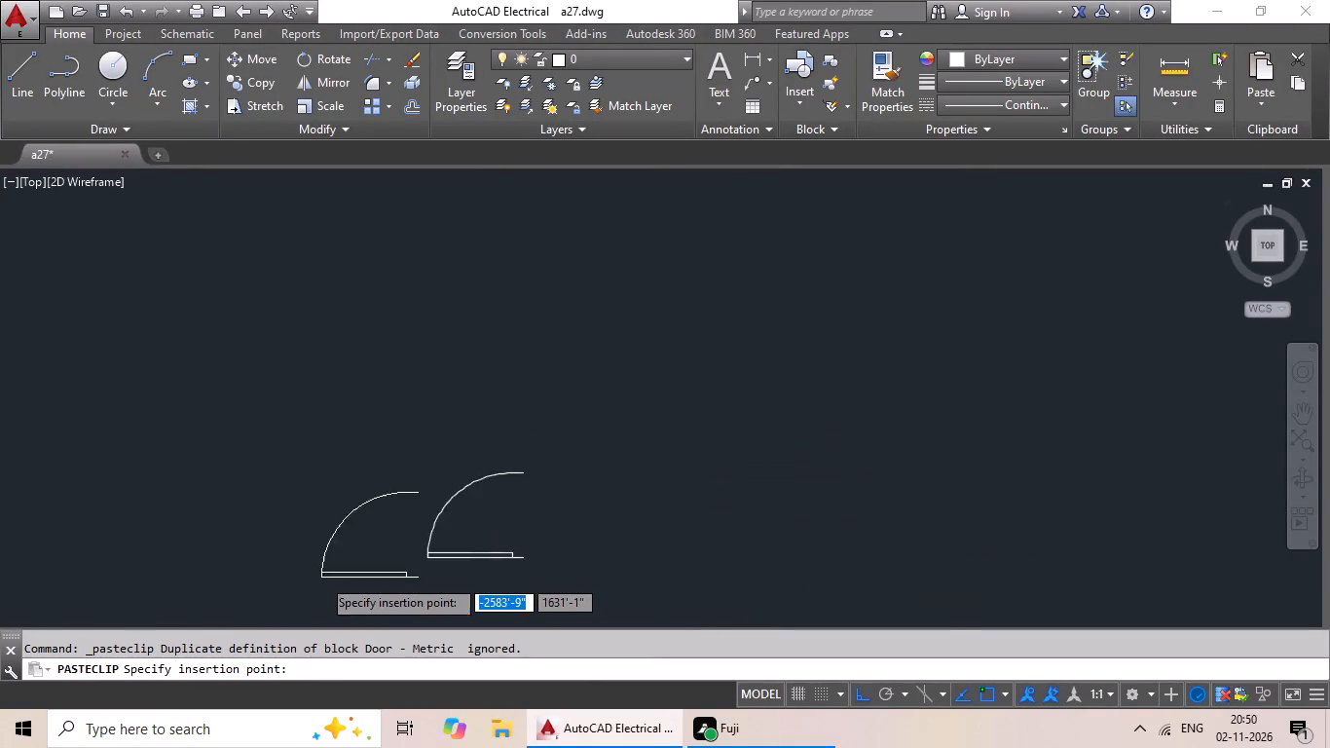
{"action": "middle_click_drag", "start_coordinate": [324, 575], "coordinate": [652, 402]}
{"action": "scroll", "coordinate": [623, 444], "scroll_direction": "down", "scroll_amount": 1}
{"action": "middle_click_drag", "start_coordinate": [597, 484], "coordinate": [832, 438]}
{"action": "scroll", "coordinate": [285, 439], "scroll_direction": "up", "scroll_amount": 4}
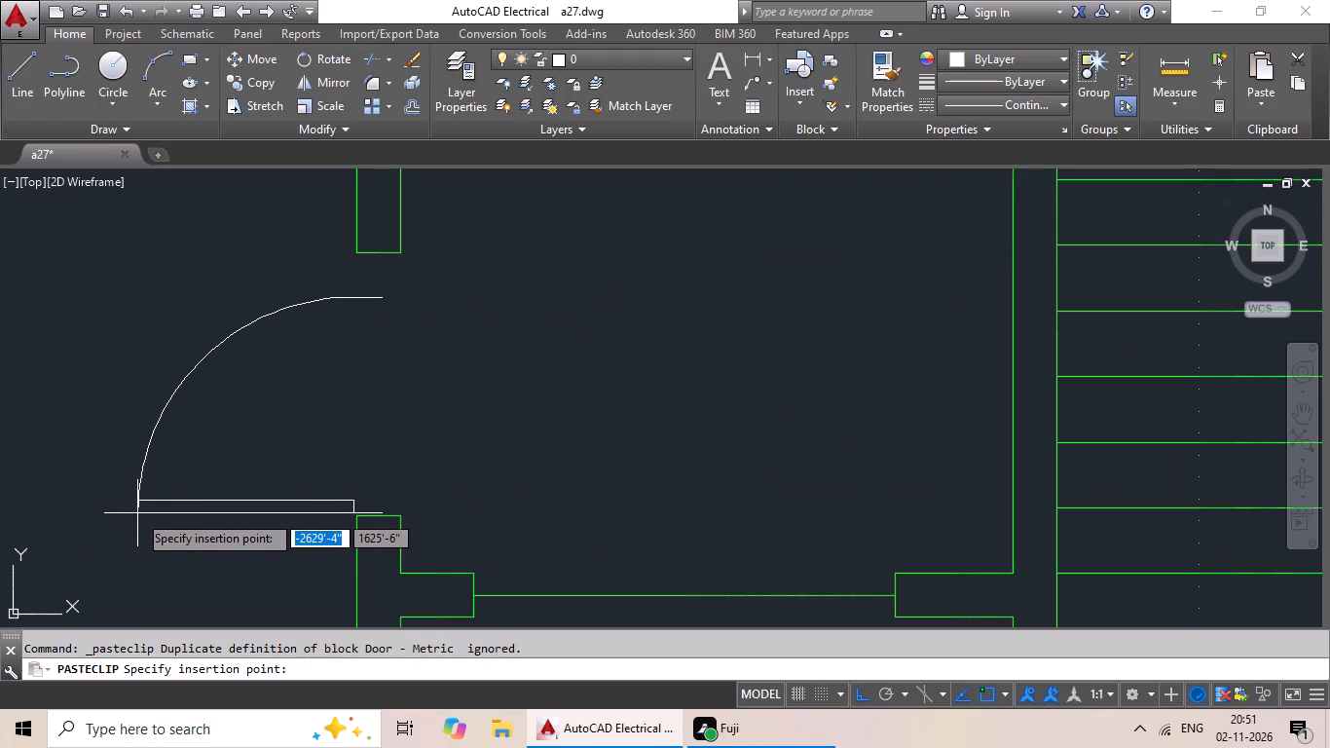
{"action": "scroll", "coordinate": [141, 516], "scroll_direction": "up", "scroll_amount": 2}
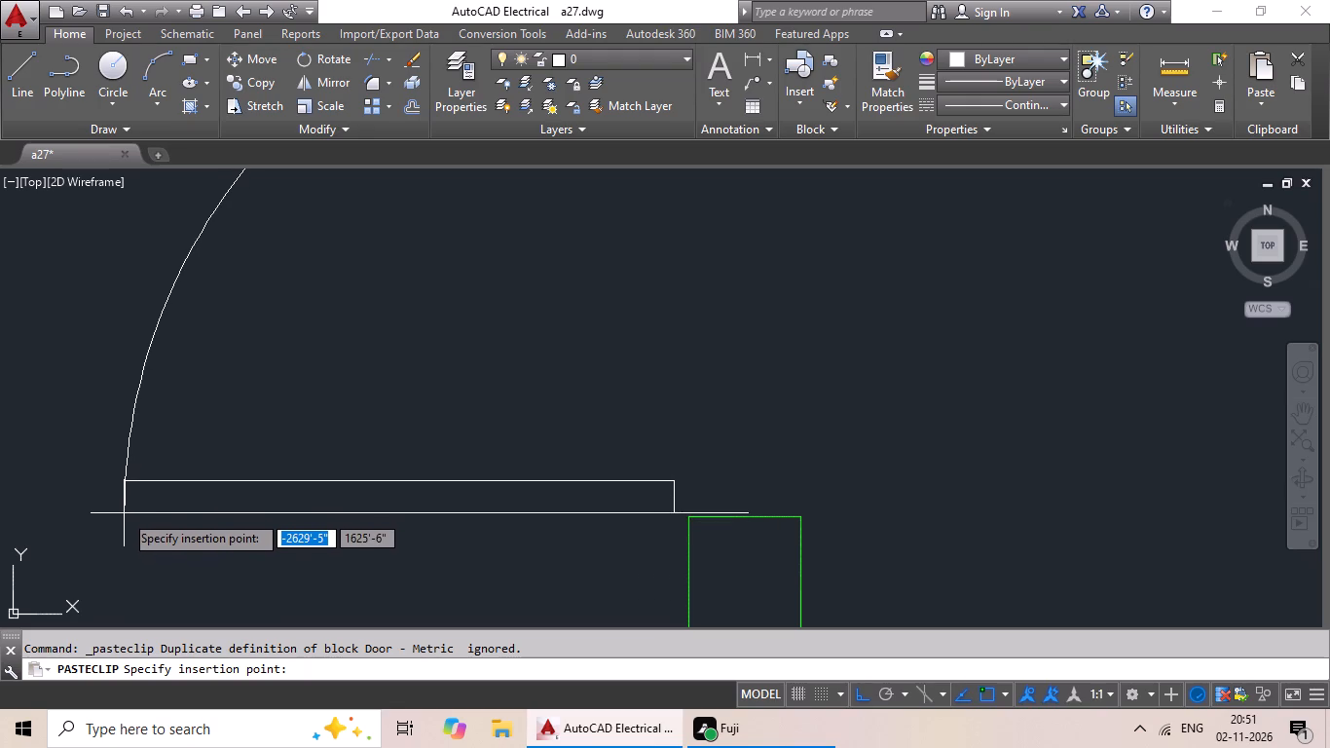
{"action": "left_click", "coordinate": [124, 517]}
Scale the newly pasted door by reference from the lower jamb's midpoint so that it reaches the upper jamb's midpoint.
{"action": "scroll", "coordinate": [361, 468], "scroll_direction": "down", "scroll_amount": 2}
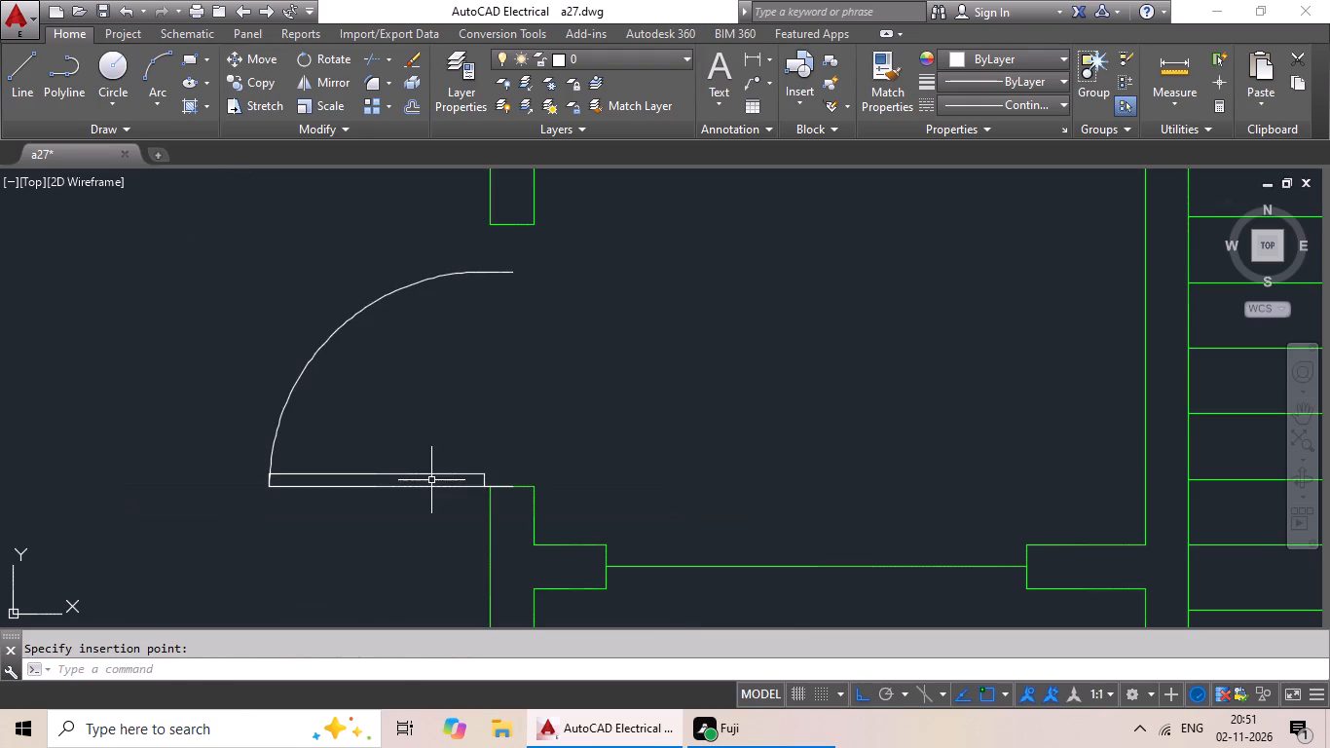
{"action": "left_click", "coordinate": [431, 480]}
{"action": "left_click", "coordinate": [408, 493]}
{"action": "middle_click_drag", "start_coordinate": [592, 444], "coordinate": [638, 555]}
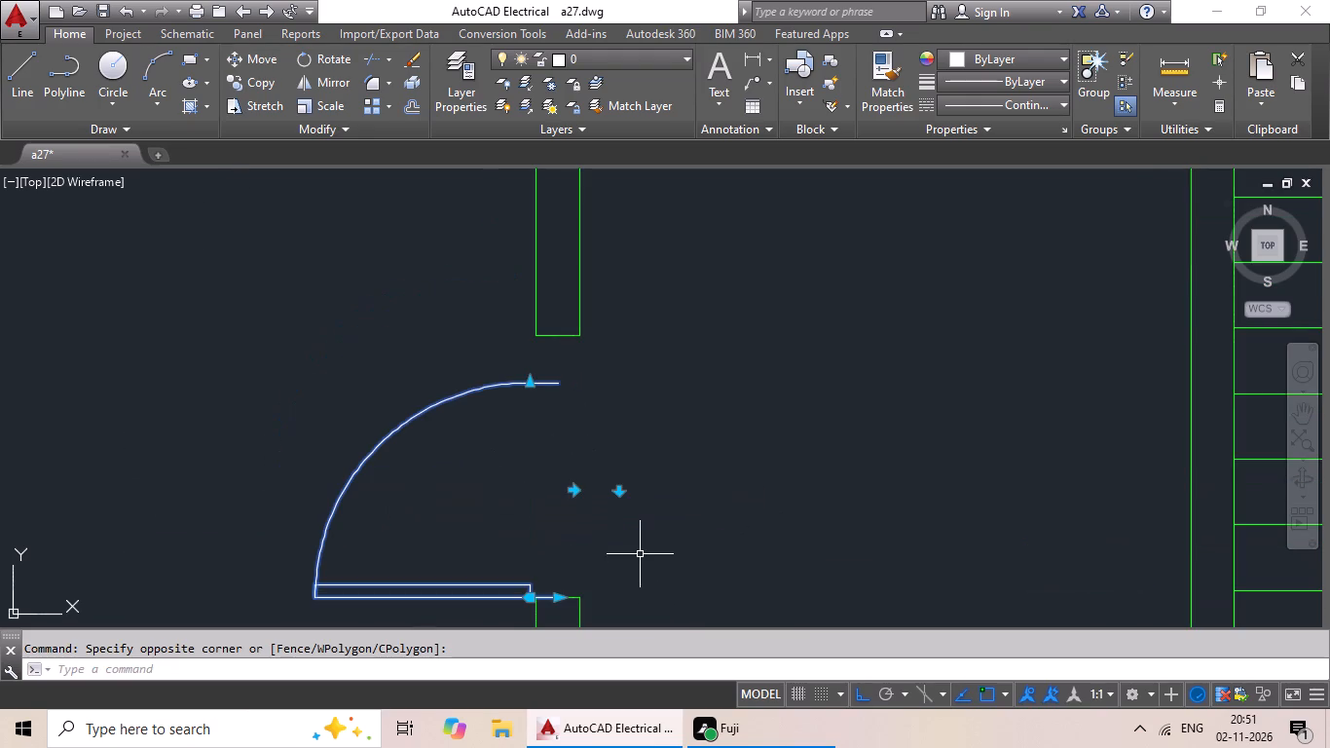
{"action": "left_click", "coordinate": [323, 108]}
{"action": "middle_click_drag", "start_coordinate": [694, 424], "coordinate": [633, 313]}
{"action": "left_click_drag", "start_coordinate": [495, 490], "coordinate": [497, 464]}
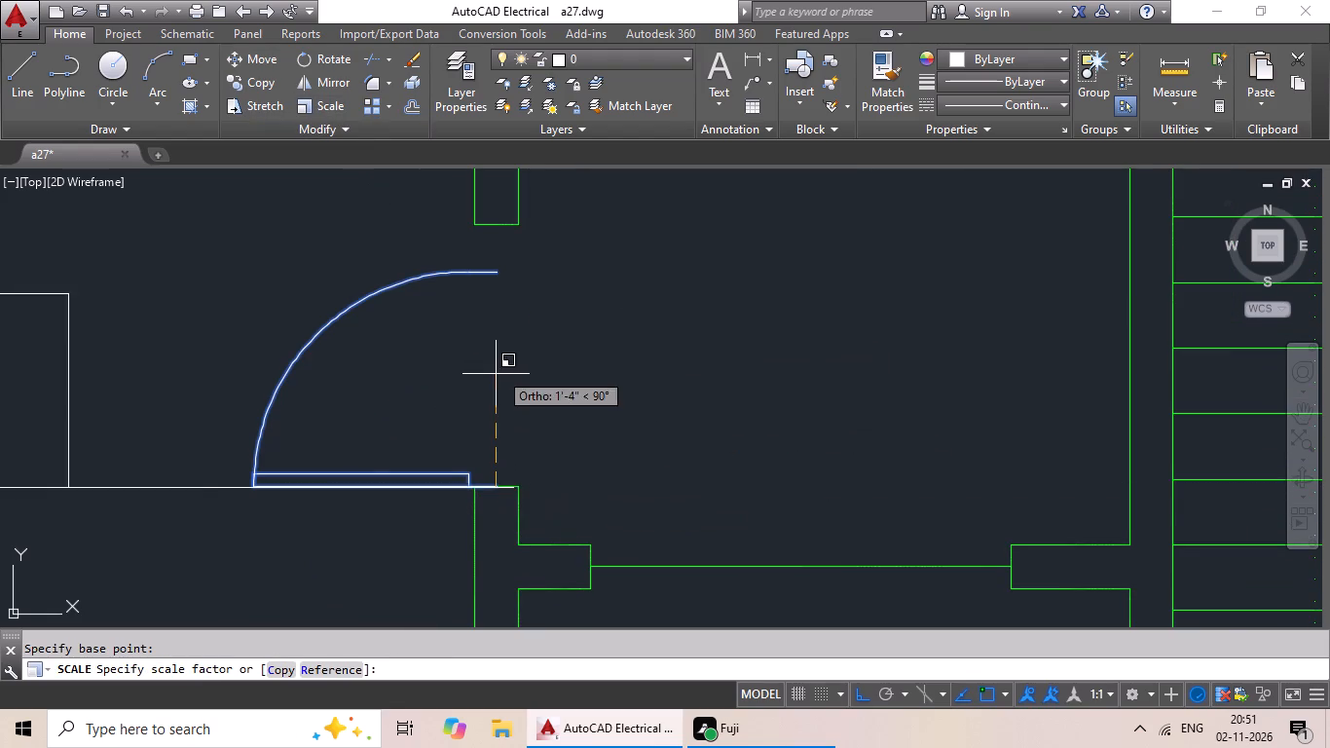
{"action": "left_click", "coordinate": [322, 674]}
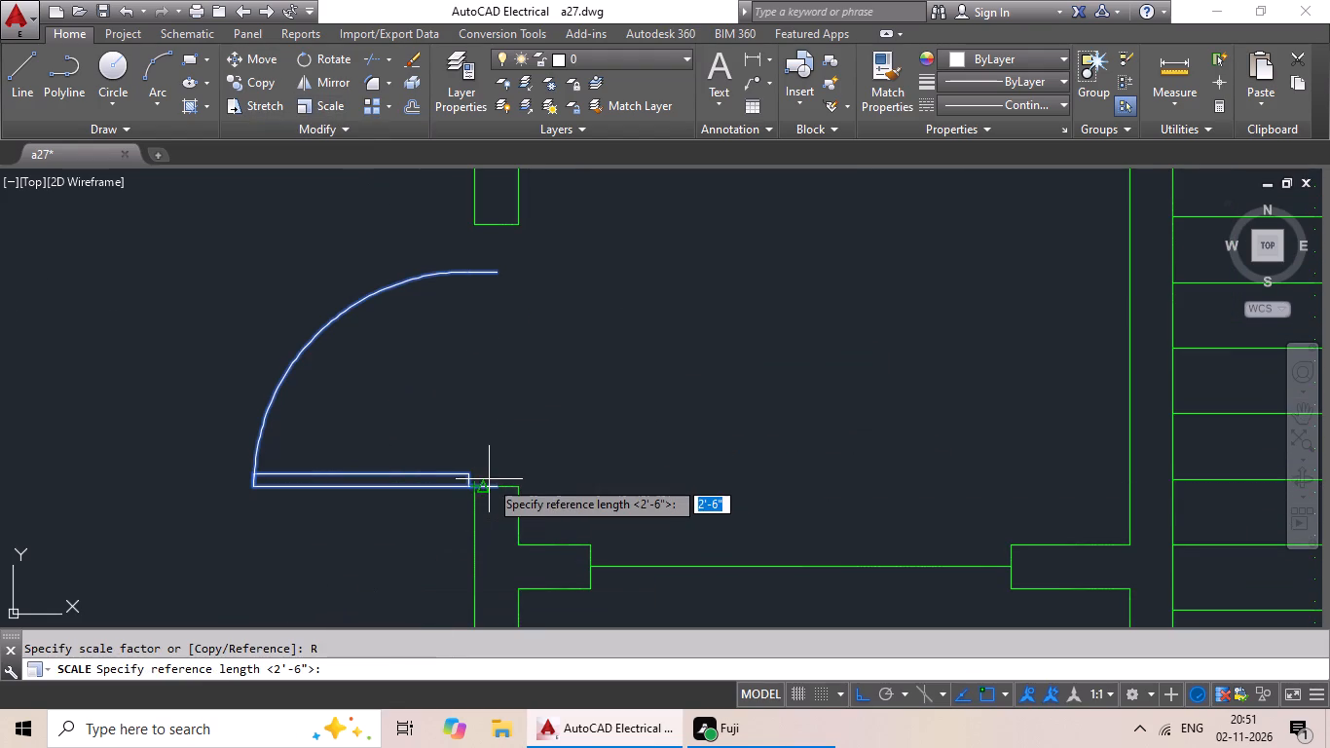
{"action": "left_click", "coordinate": [495, 486]}
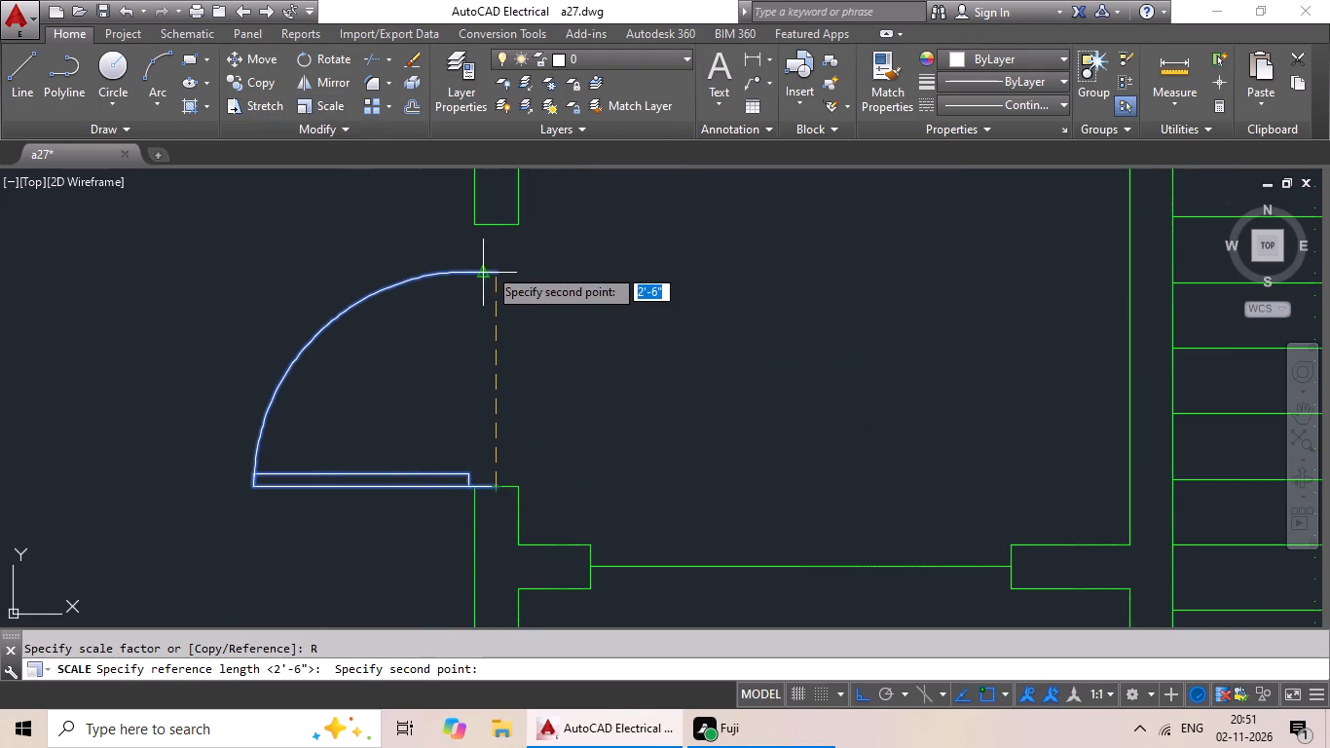
{"action": "left_click", "coordinate": [499, 271]}
{"action": "left_click", "coordinate": [495, 223]}
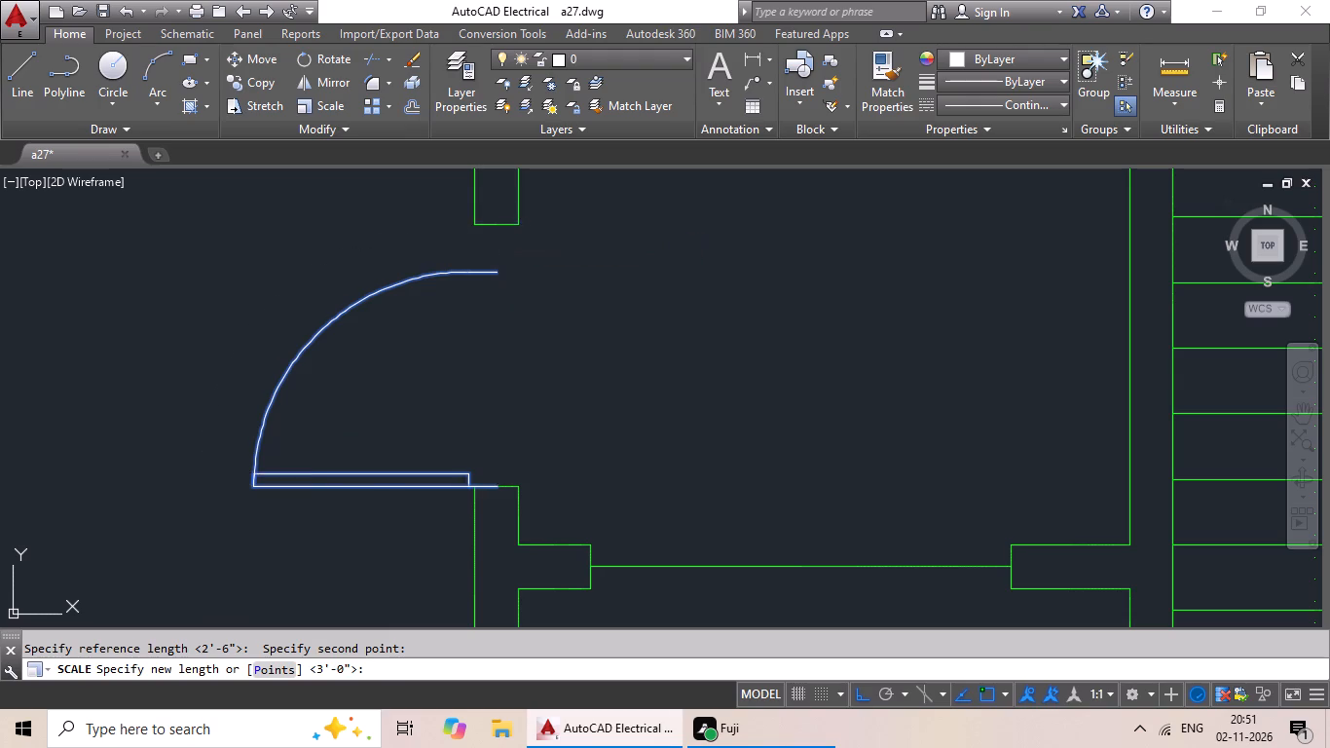
Rotate the loose door beside the plan 90º counterclockwise about the free end point of its swing arc.
{"action": "scroll", "coordinate": [744, 267], "scroll_direction": "down", "scroll_amount": 1}
{"action": "middle_click_drag", "start_coordinate": [803, 282], "coordinate": [716, 305]}
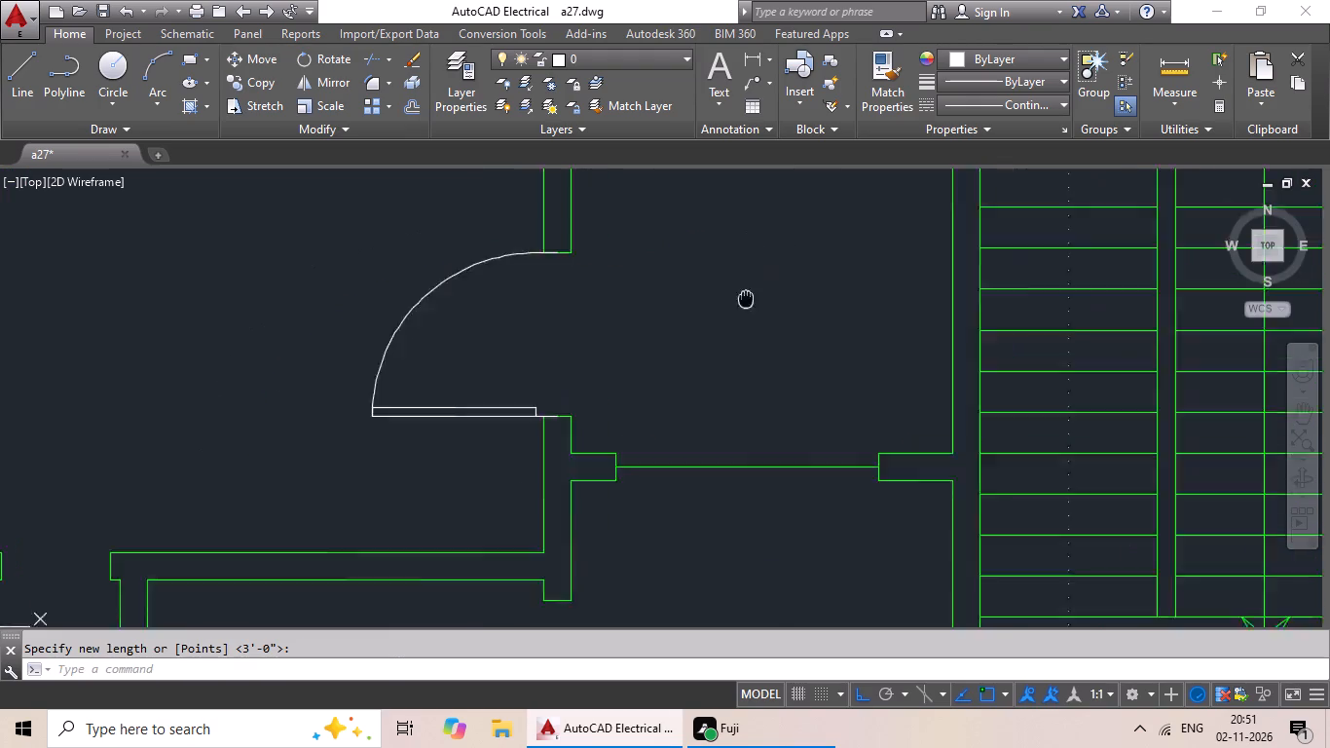
{"action": "middle_click_drag", "start_coordinate": [716, 305], "coordinate": [597, 325]}
{"action": "scroll", "coordinate": [692, 314], "scroll_direction": "down", "scroll_amount": 2}
{"action": "middle_click_drag", "start_coordinate": [706, 334], "coordinate": [535, 338]}
{"action": "middle_click_drag", "start_coordinate": [884, 360], "coordinate": [720, 305]}
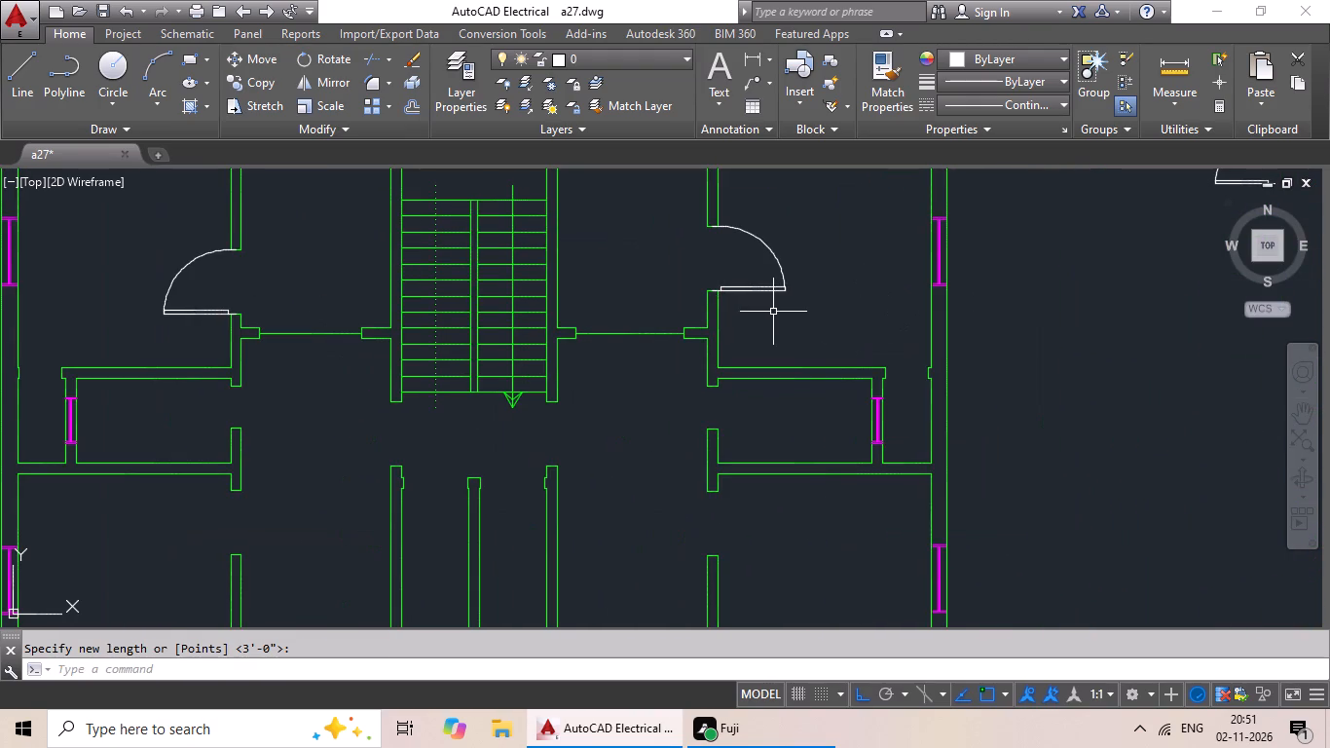
{"action": "scroll", "coordinate": [945, 321], "scroll_direction": "down", "scroll_amount": 2}
{"action": "middle_click_drag", "start_coordinate": [1081, 318], "coordinate": [871, 343]}
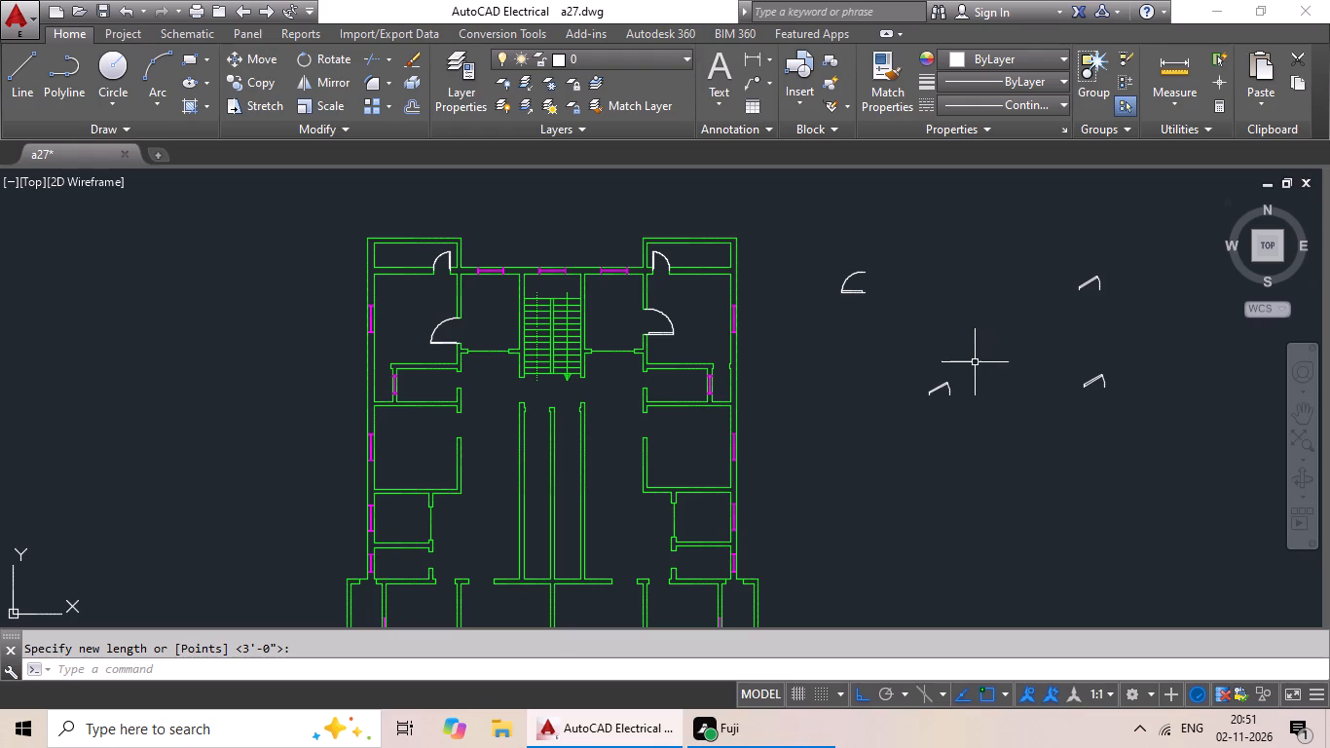
{"action": "middle_click_drag", "start_coordinate": [954, 362], "coordinate": [647, 442]}
{"action": "middle_click_drag", "start_coordinate": [645, 397], "coordinate": [700, 363]}
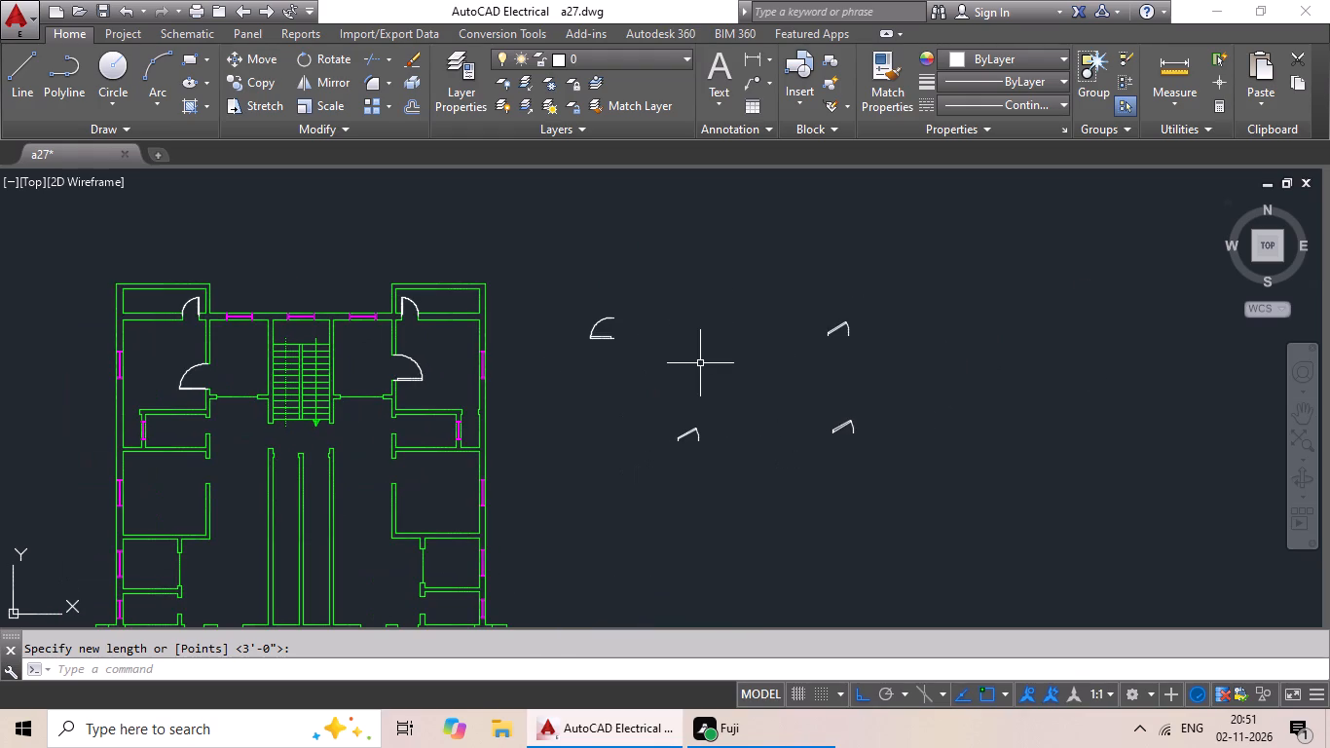
{"action": "middle_click_drag", "start_coordinate": [696, 350], "coordinate": [615, 364]}
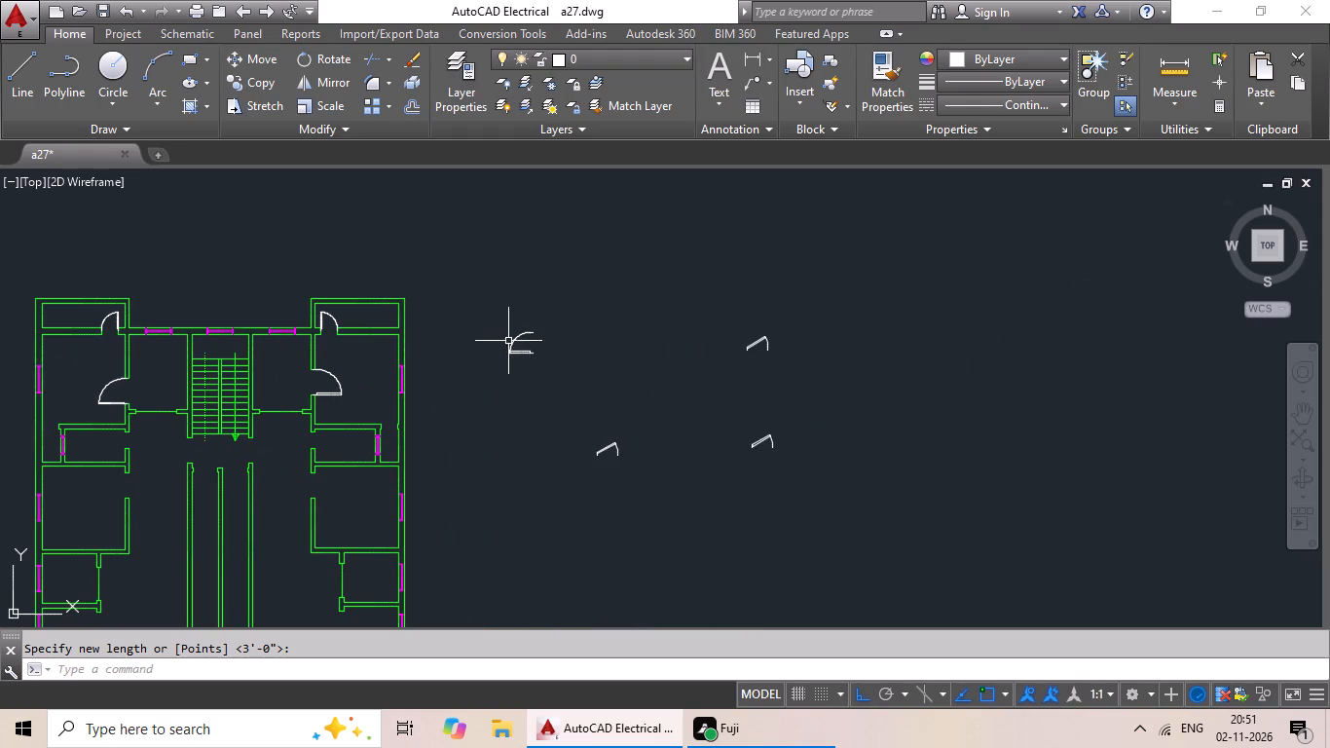
{"action": "left_click", "coordinate": [512, 344]}
{"action": "left_click", "coordinate": [299, 57]}
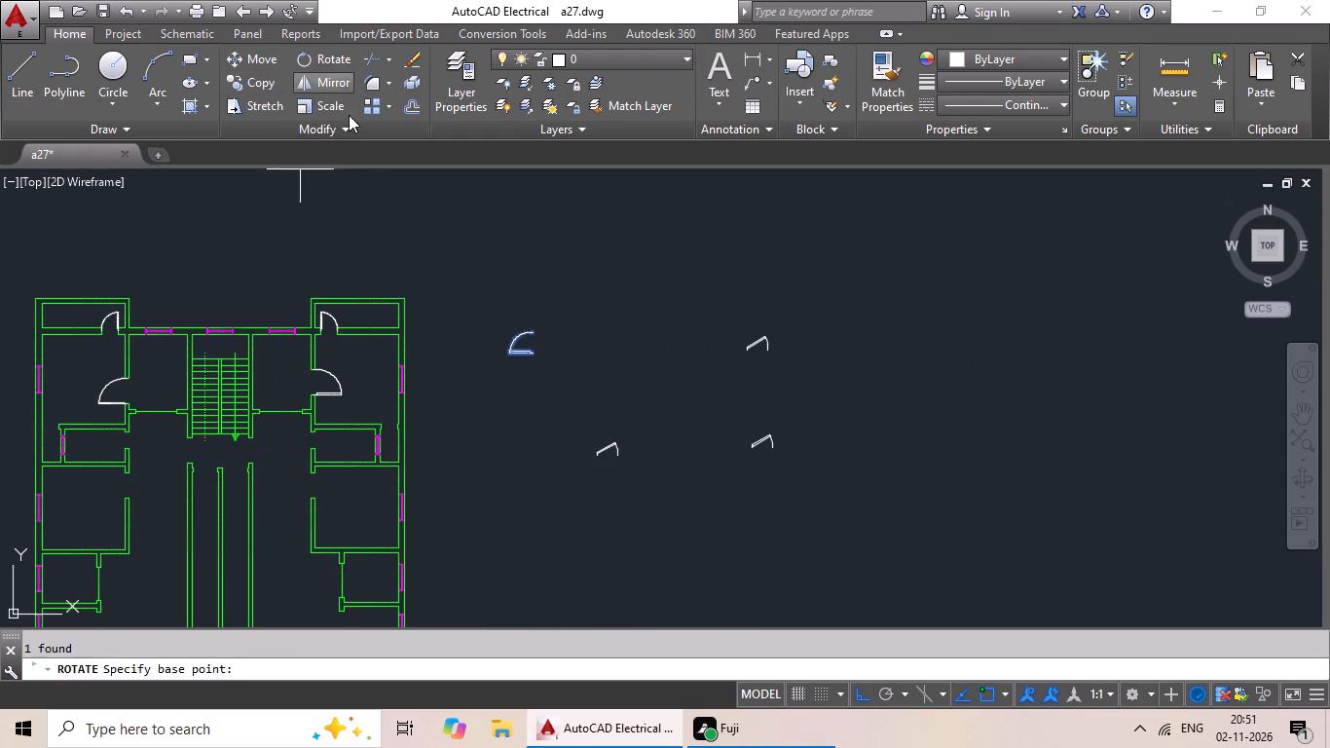
{"action": "left_click_drag", "start_coordinate": [535, 331], "coordinate": [536, 308]}
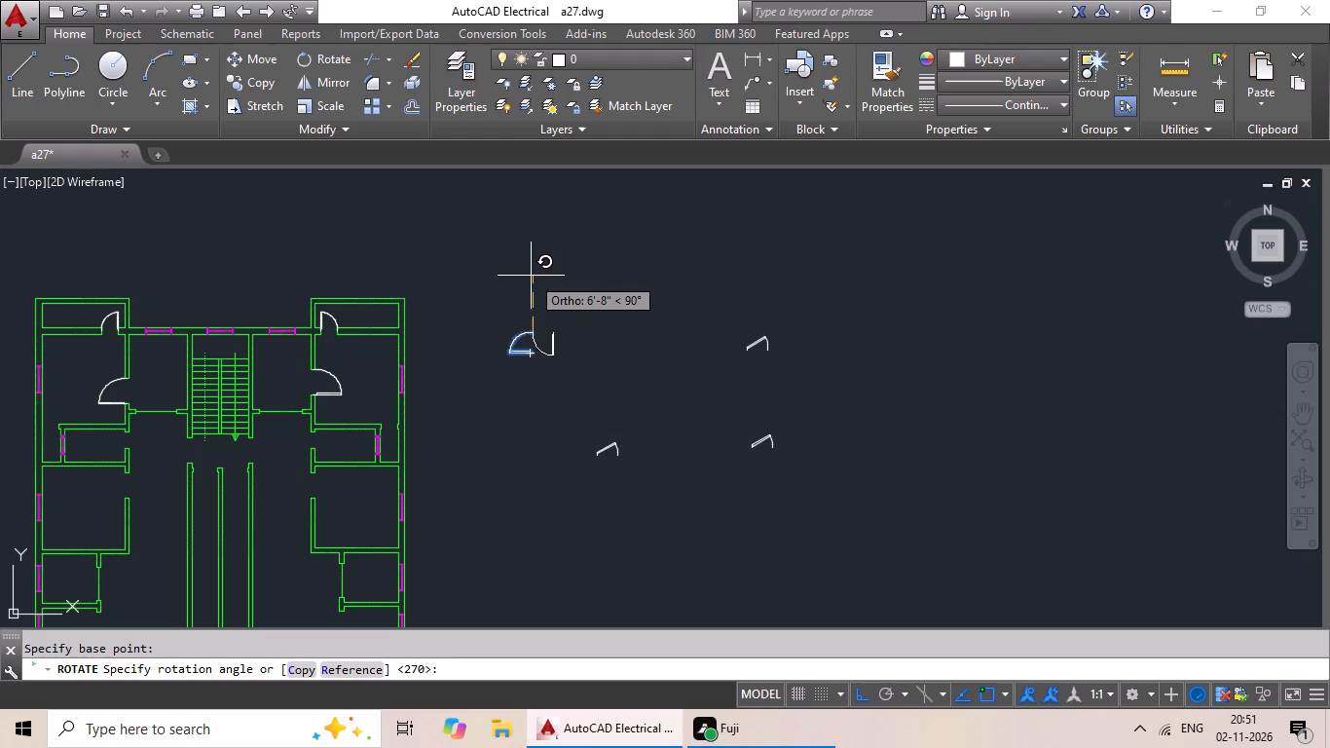
{"action": "left_click", "coordinate": [531, 276]}
Copy the rotated loose door and paste it in the bottom wall opening next to the left outer wall, in the room below the top-left room.
{"action": "left_click", "coordinate": [552, 350]}
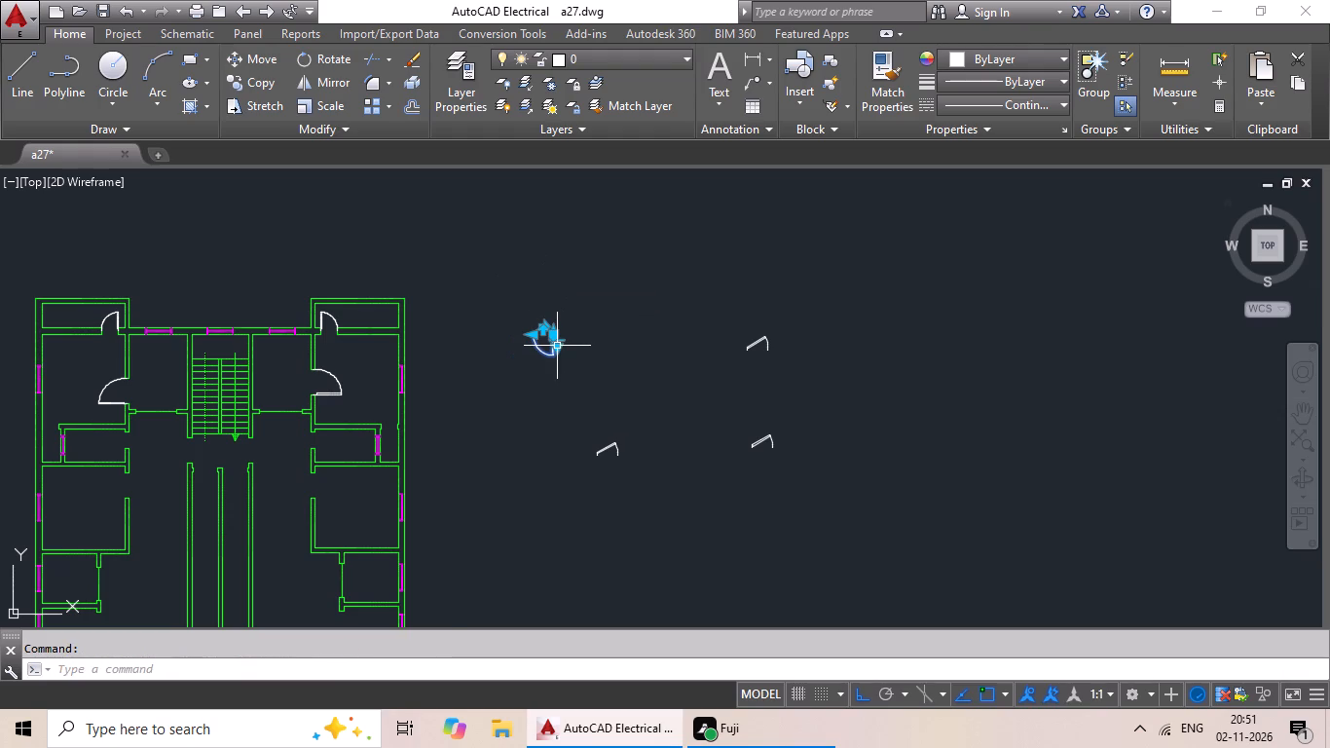
{"action": "key", "text": "ctrl+c"}
{"action": "key", "text": "ctrl+v"}
{"action": "scroll", "coordinate": [395, 376], "scroll_direction": "down", "scroll_amount": 1, "text": "ctrl"}
{"action": "middle_click_drag", "start_coordinate": [404, 379], "coordinate": [699, 389], "text": "ctrl"}
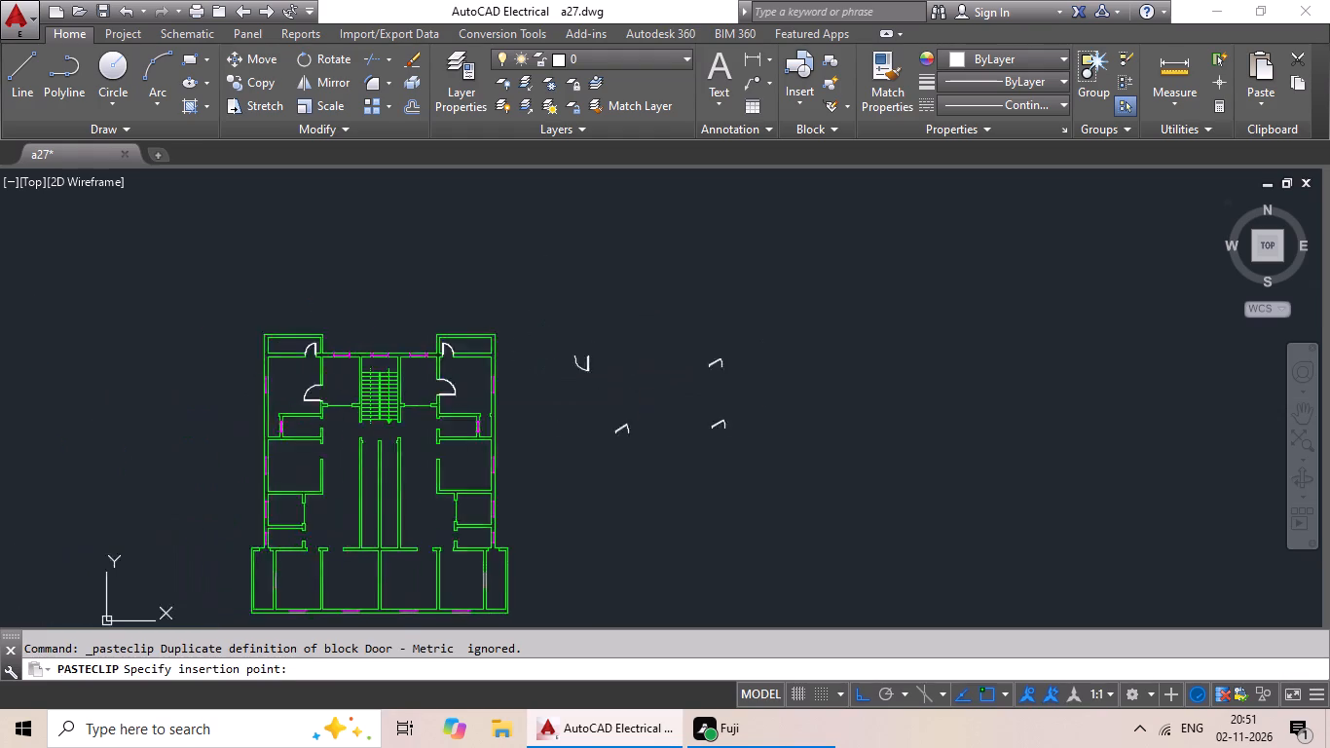
{"action": "middle_click_drag", "start_coordinate": [699, 389], "coordinate": [753, 368], "text": "ctrl"}
{"action": "scroll", "coordinate": [538, 429], "scroll_direction": "up", "scroll_amount": 4}
{"action": "scroll", "coordinate": [390, 411], "scroll_direction": "up", "scroll_amount": 2}
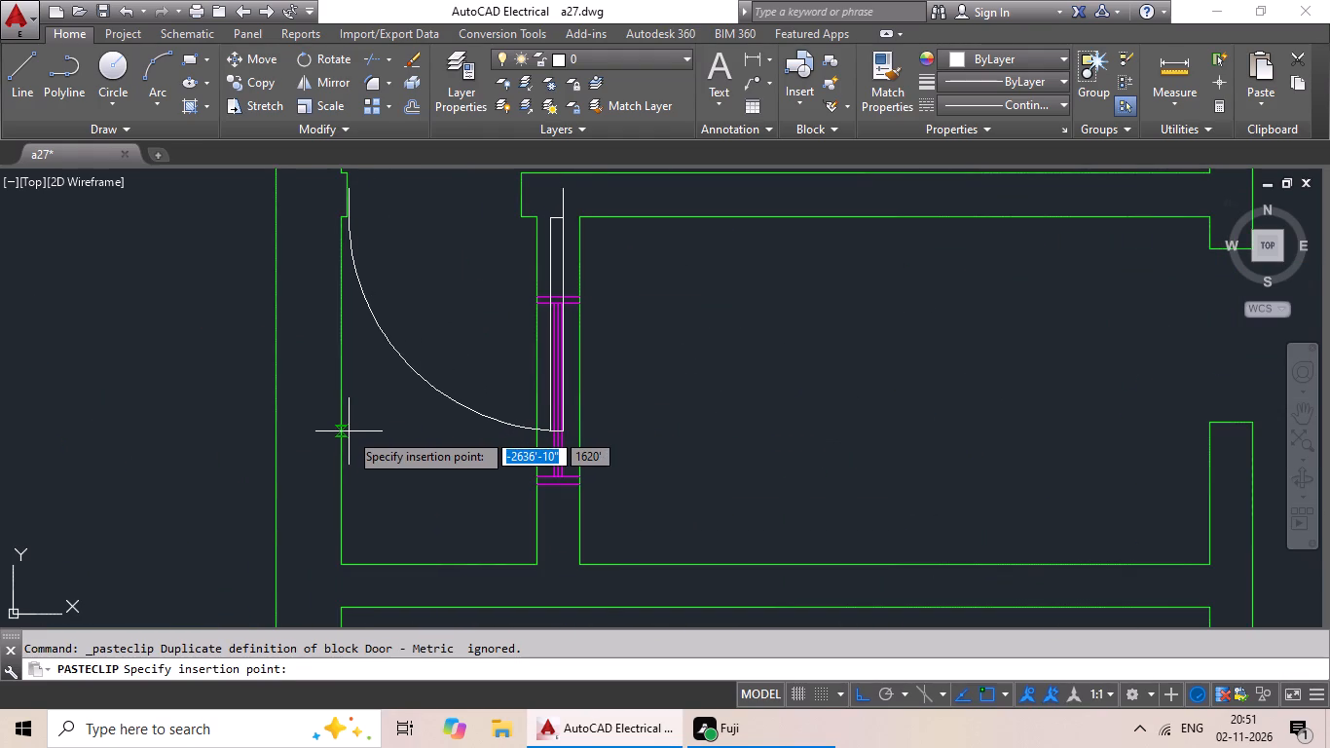
{"action": "left_click", "coordinate": [348, 432]}
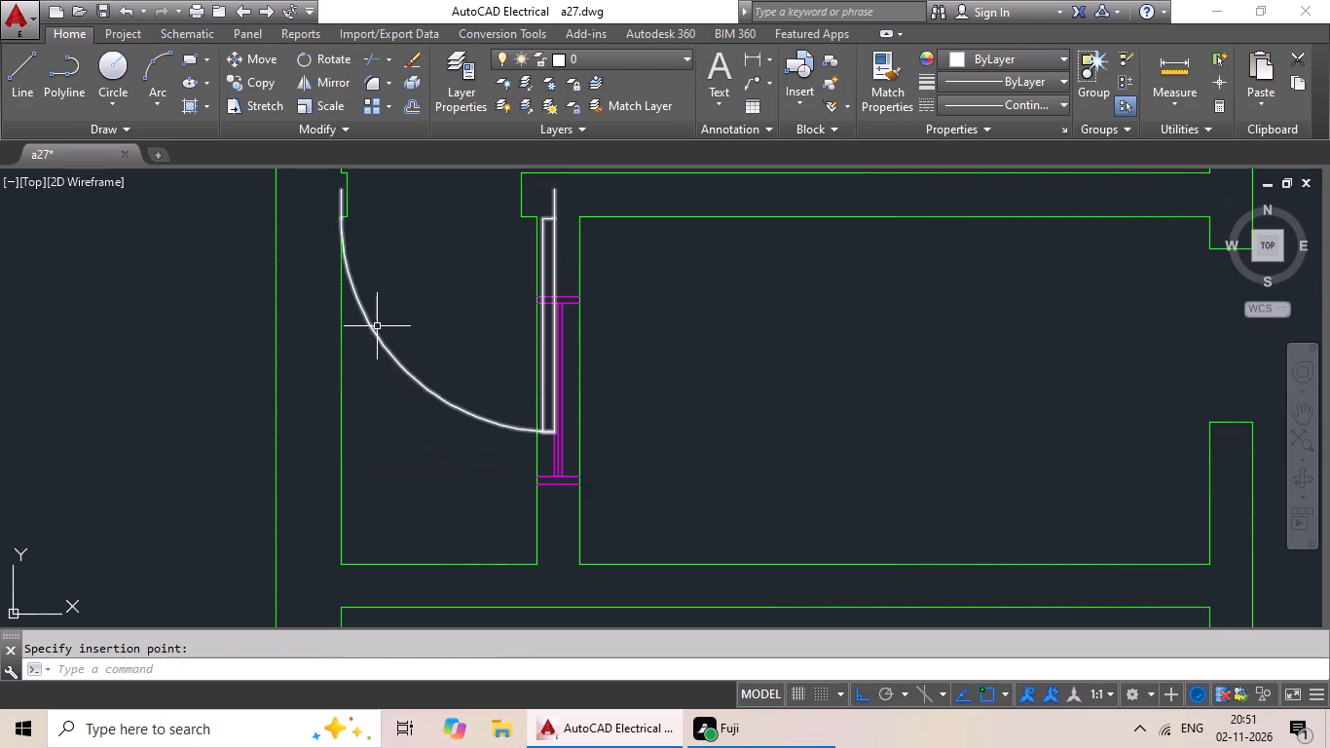
Shift the newly pasted door so that its swing arc's free end sits on the left jamb's midpoint of the opening beside the left outer wall.
{"action": "left_click", "coordinate": [378, 350]}
{"action": "left_click", "coordinate": [381, 353]}
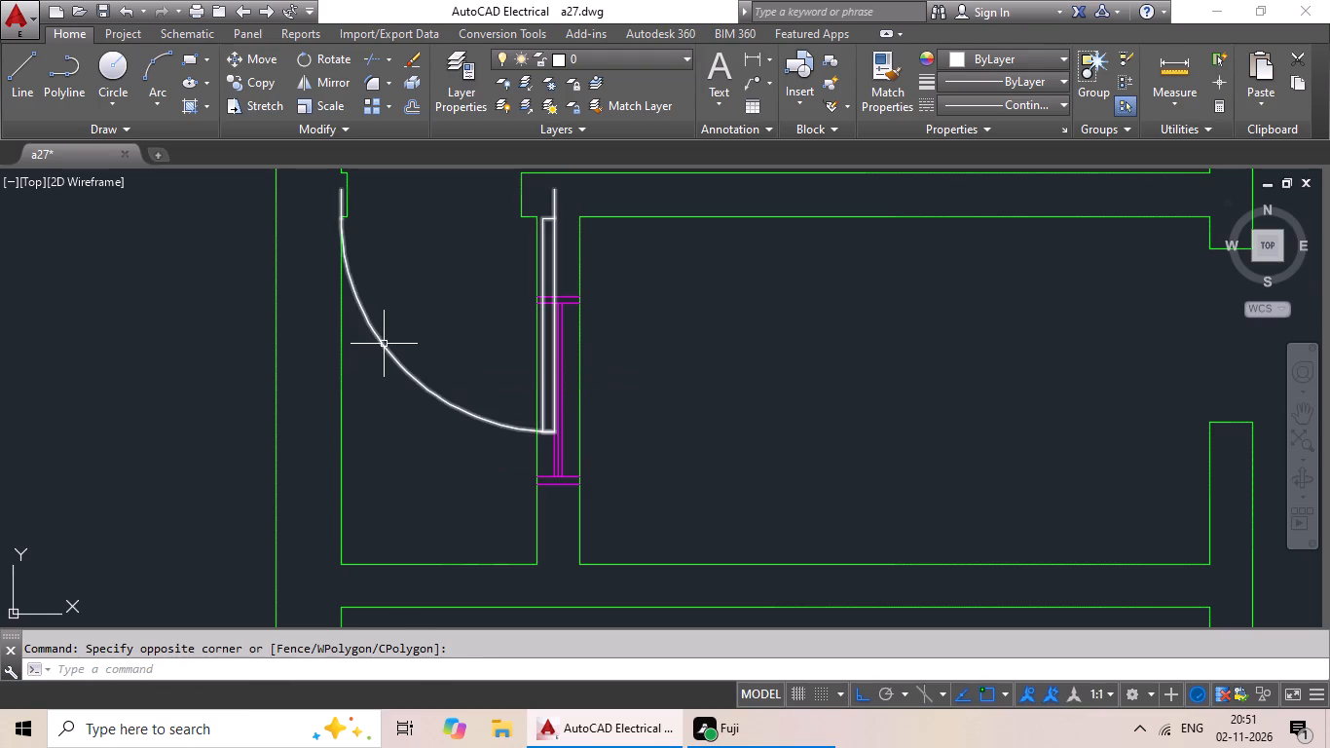
{"action": "left_click", "coordinate": [384, 344]}
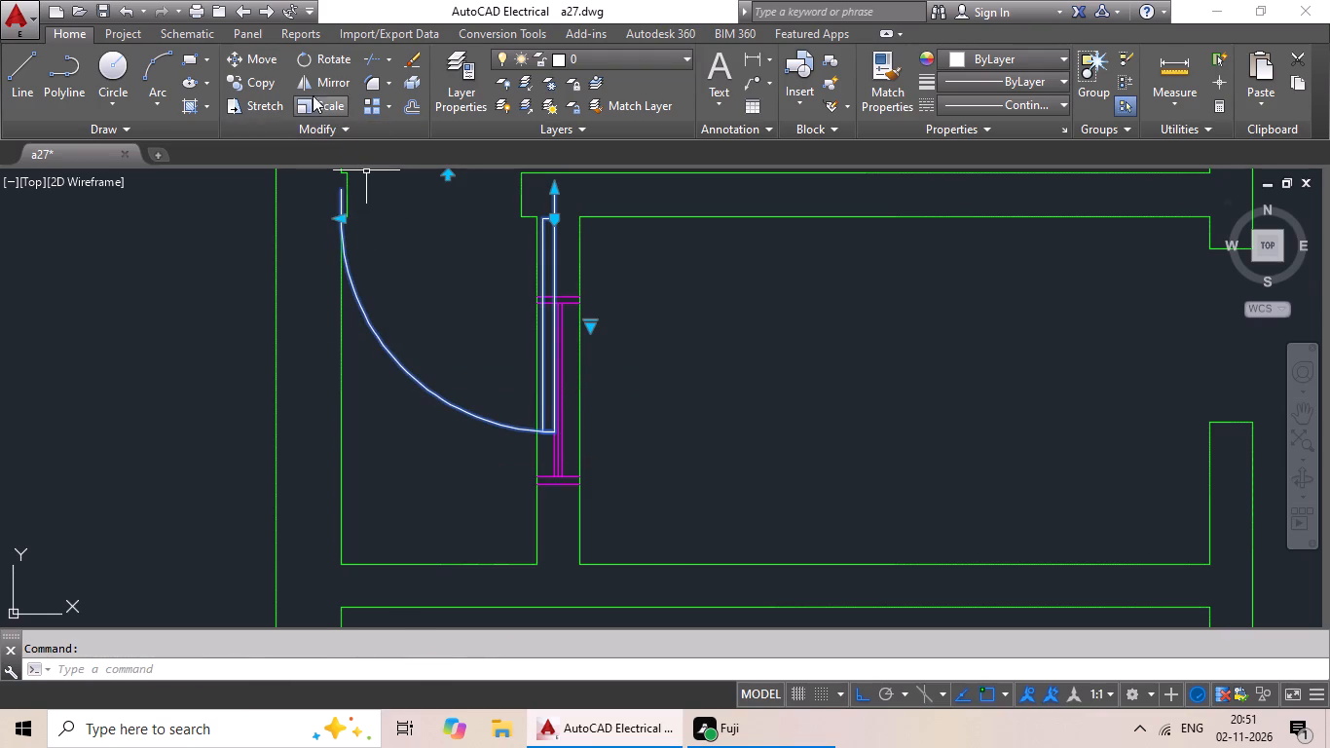
{"action": "left_click", "coordinate": [270, 103]}
{"action": "scroll", "coordinate": [387, 201], "scroll_direction": "up", "scroll_amount": 3}
{"action": "middle_click_drag", "start_coordinate": [389, 209], "coordinate": [524, 425]}
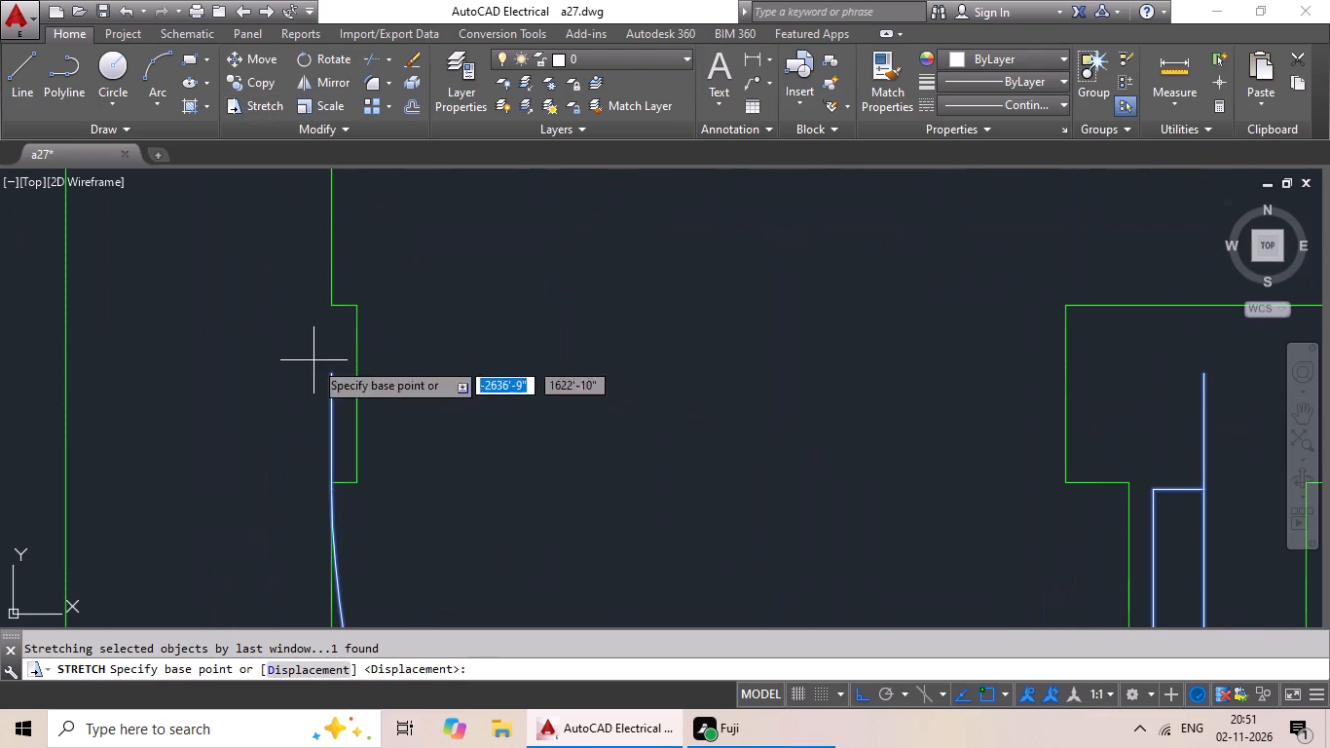
{"action": "left_click", "coordinate": [333, 374]}
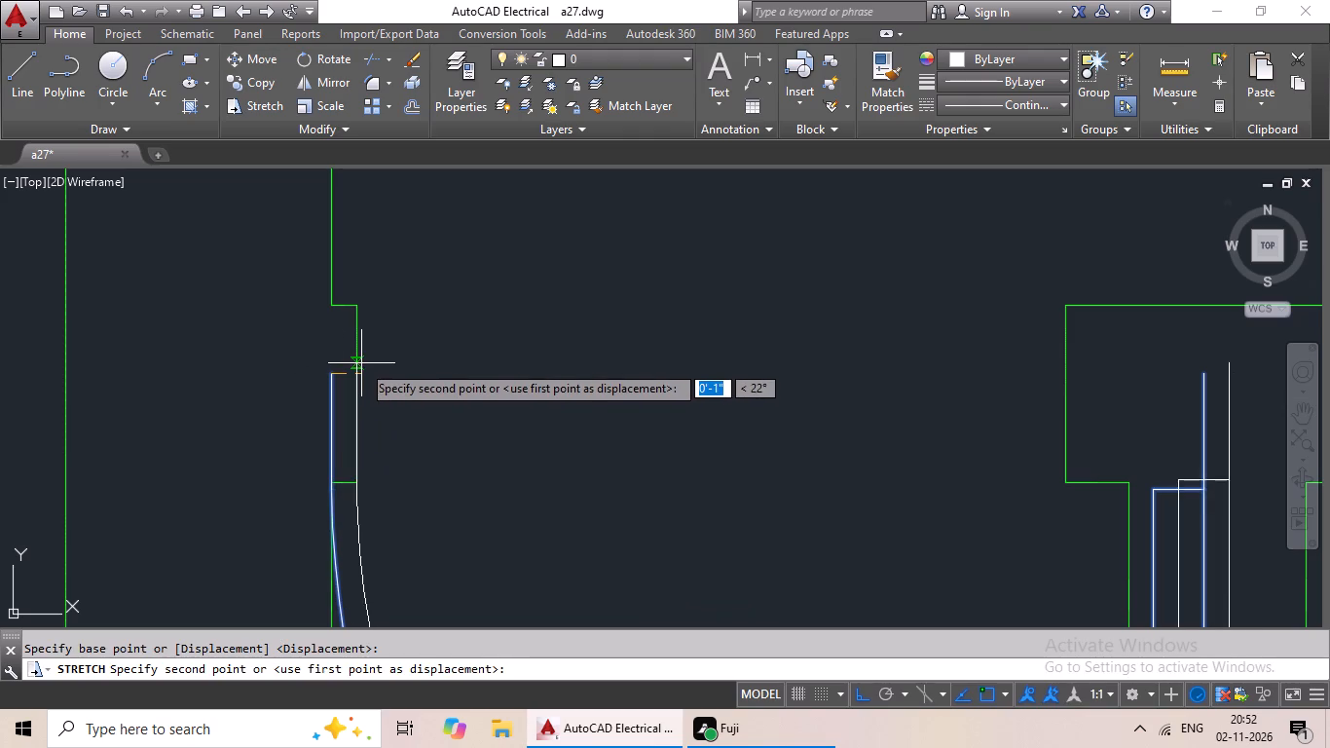
{"action": "left_click", "coordinate": [355, 372]}
Scale the shifted door by reference from the left jamb's midpoint so that it reaches the right jamb's midpoint.
{"action": "scroll", "coordinate": [418, 365], "scroll_direction": "down", "scroll_amount": 2}
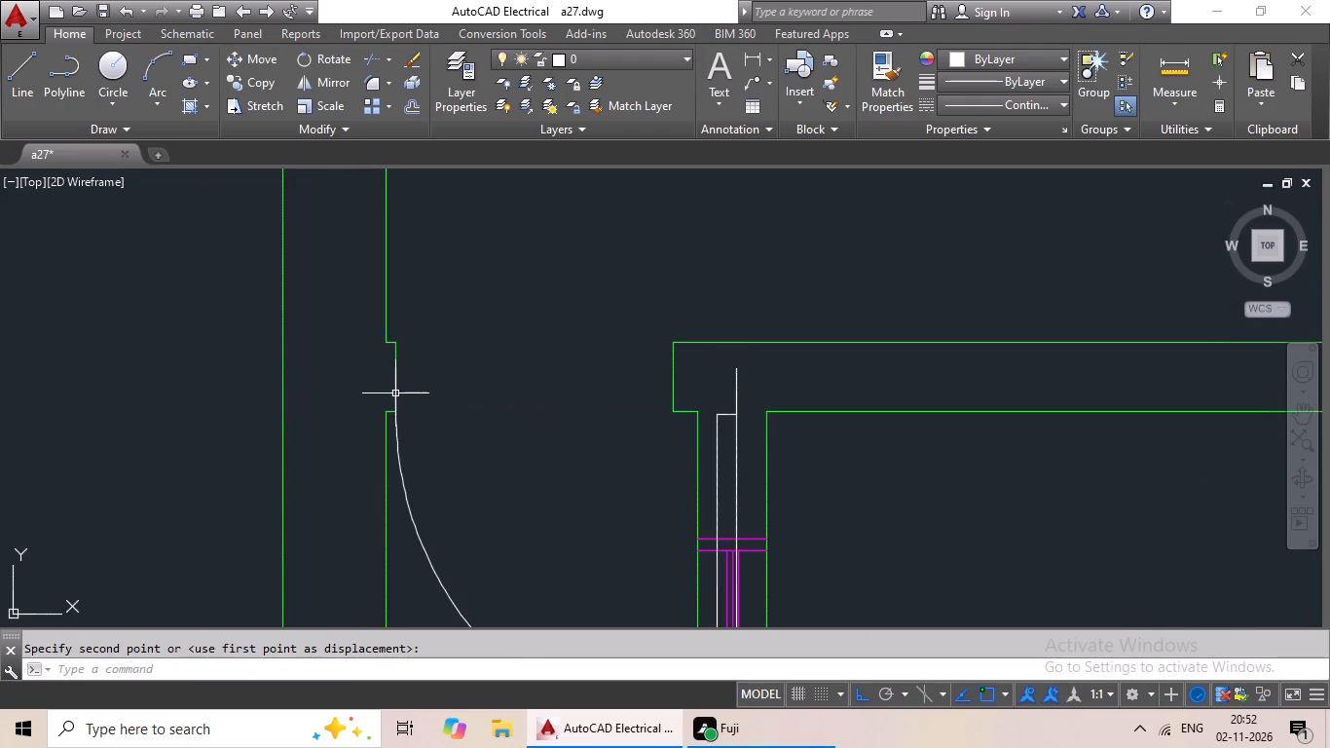
{"action": "left_click", "coordinate": [393, 393]}
{"action": "left_click", "coordinate": [316, 107]}
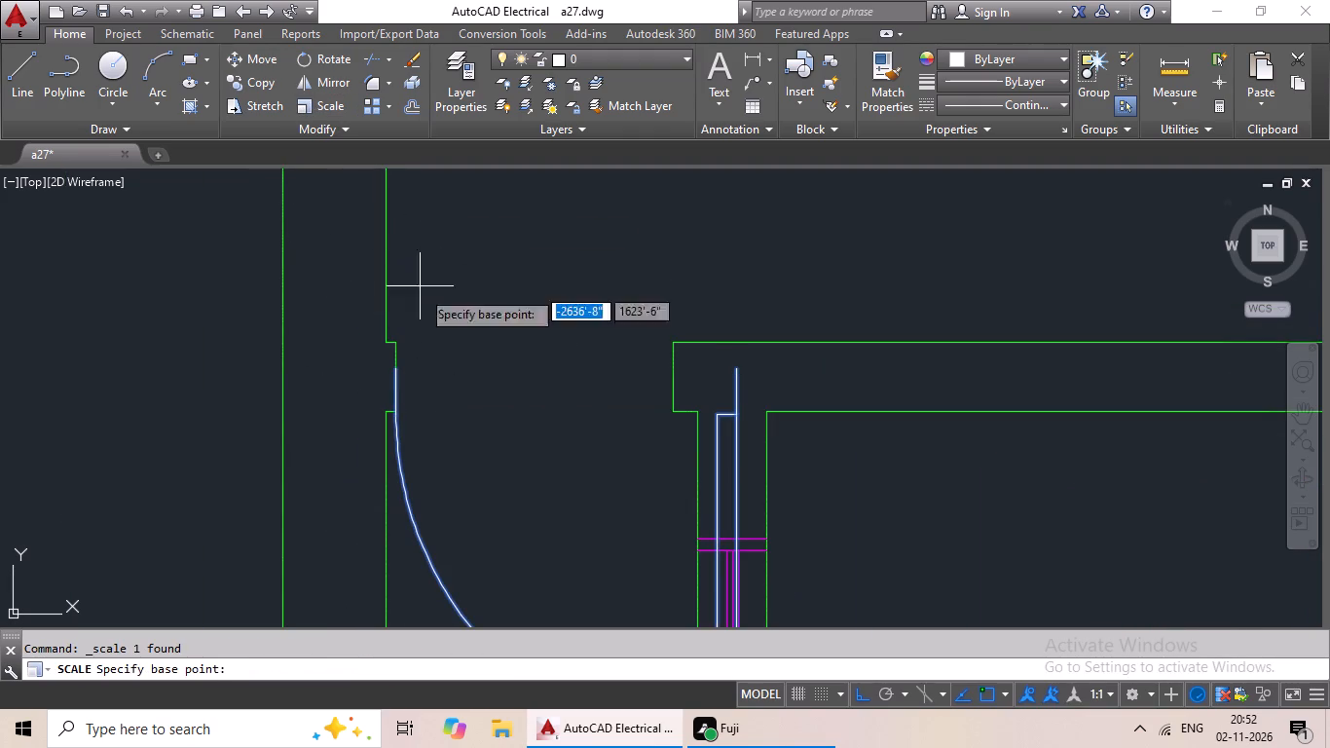
{"action": "scroll", "coordinate": [425, 386], "scroll_direction": "up", "scroll_amount": 2}
{"action": "left_click", "coordinate": [349, 343]}
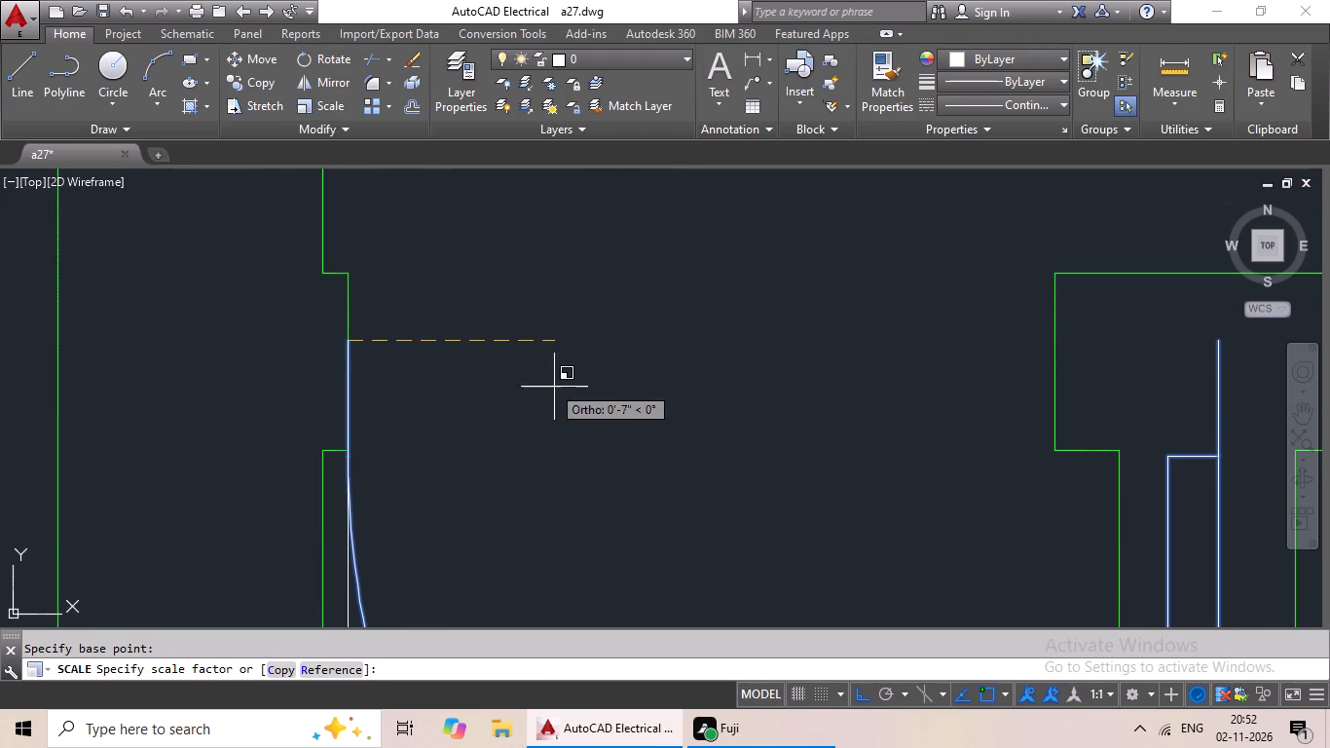
{"action": "scroll", "coordinate": [559, 394], "scroll_direction": "down", "scroll_amount": 1}
{"action": "left_click", "coordinate": [347, 666]}
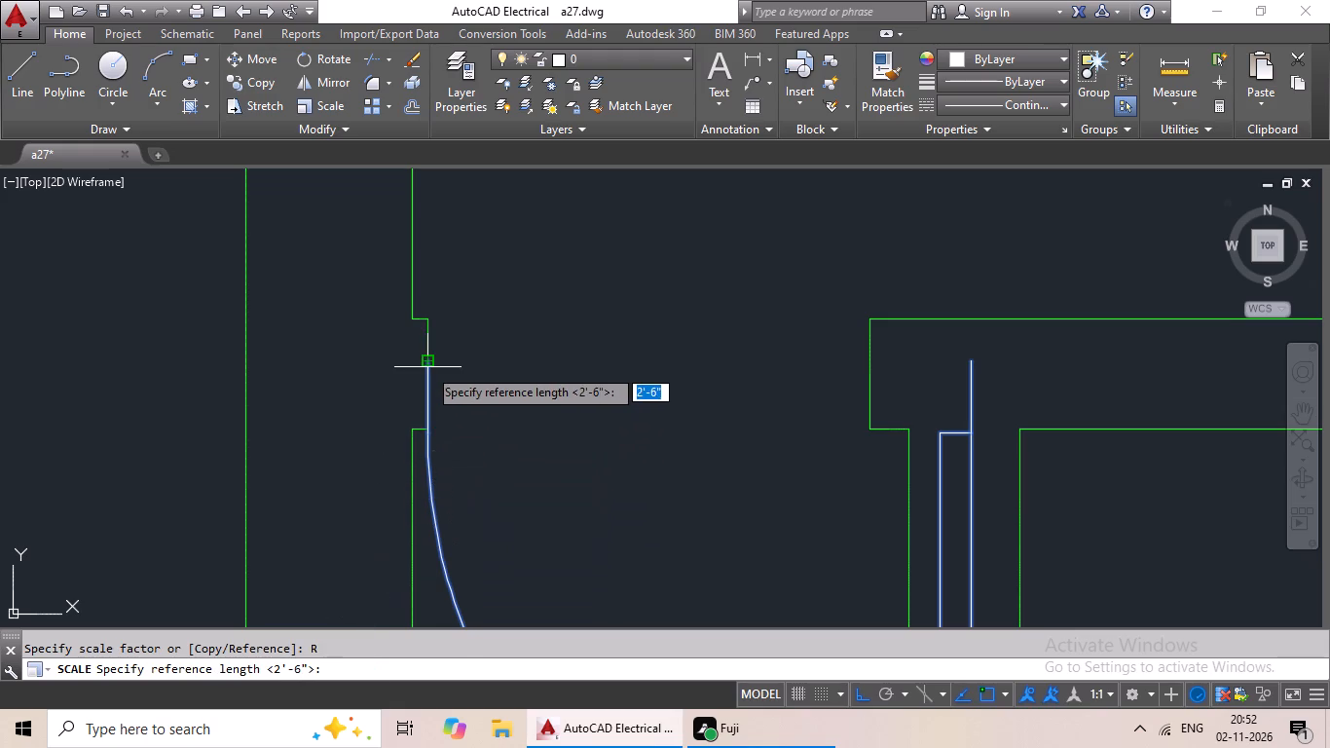
{"action": "left_click", "coordinate": [427, 367]}
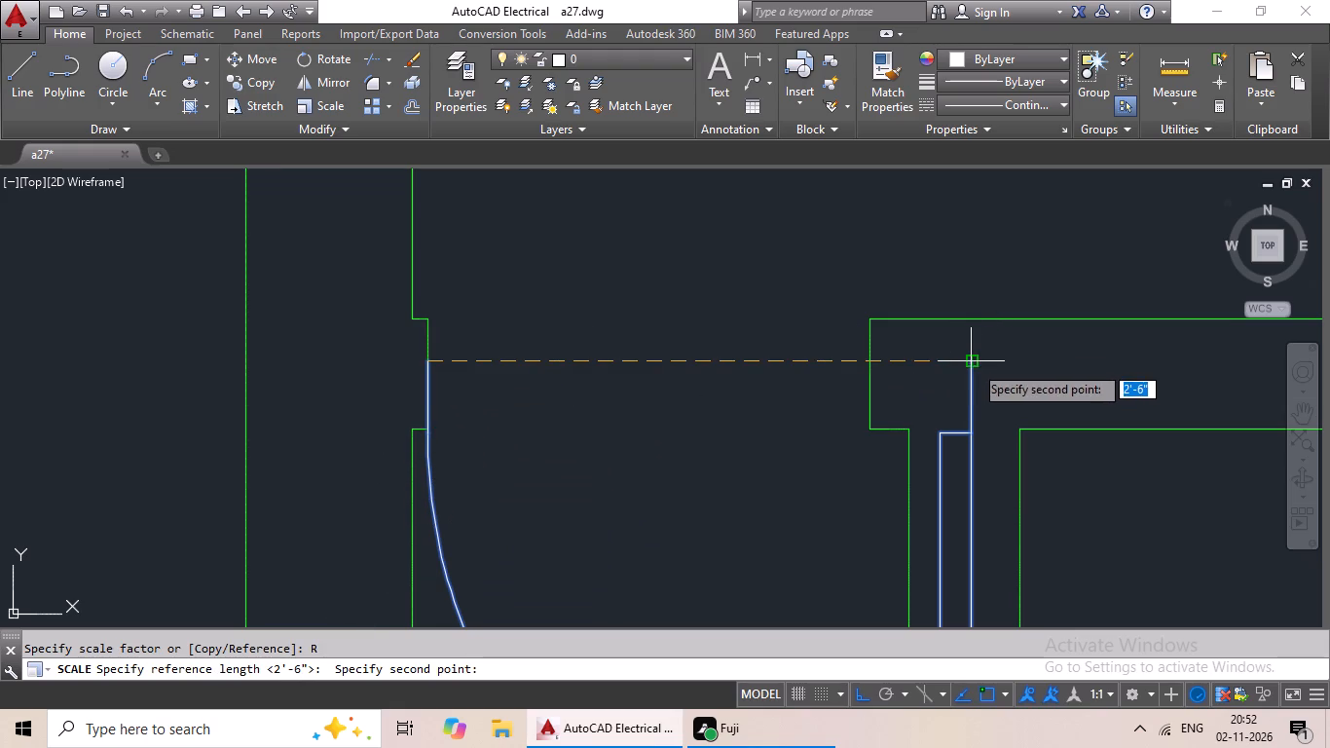
{"action": "left_click", "coordinate": [974, 364]}
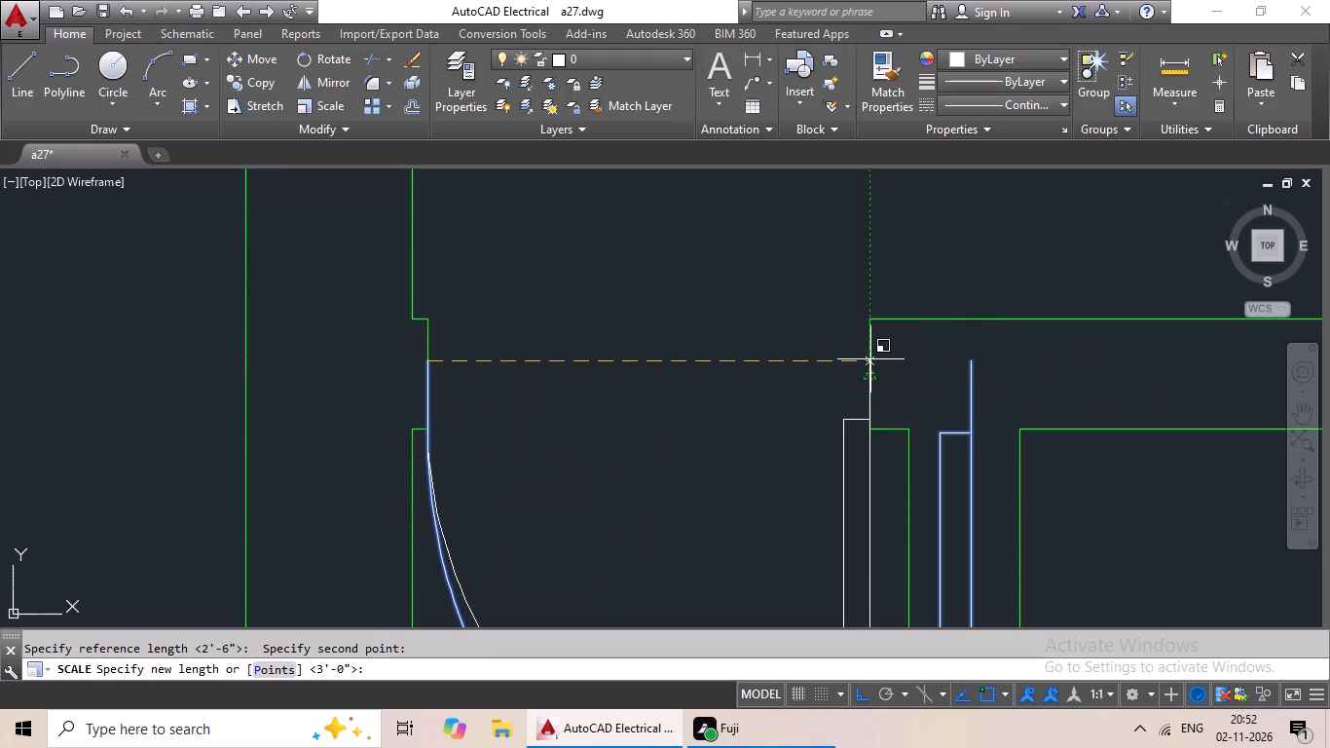
{"action": "left_click", "coordinate": [870, 359]}
Rotate the loose door beside the plan 90º counterclockwise about the hinge-side end point of its leaf.
{"action": "scroll", "coordinate": [883, 366], "scroll_direction": "down", "scroll_amount": 3}
{"action": "scroll", "coordinate": [948, 414], "scroll_direction": "down", "scroll_amount": 1}
{"action": "middle_click_drag", "start_coordinate": [1054, 456], "coordinate": [900, 453]}
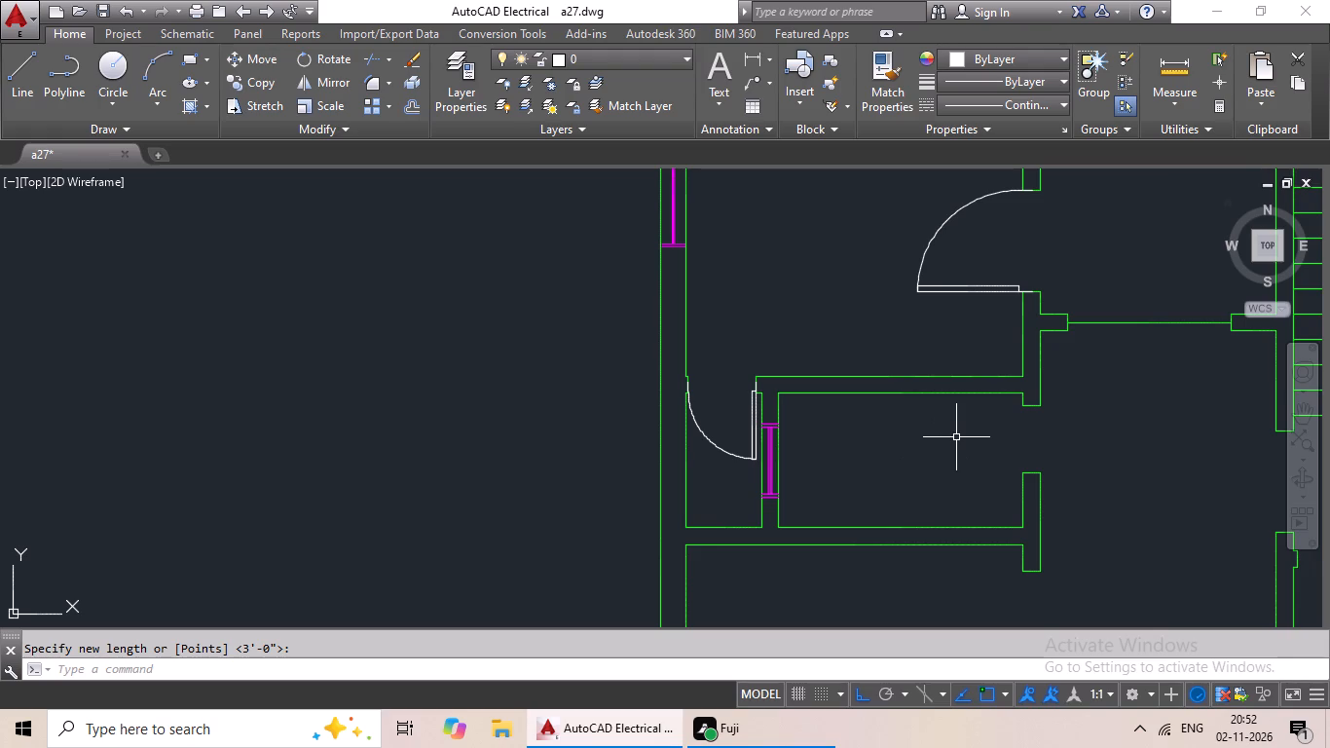
{"action": "scroll", "coordinate": [956, 437], "scroll_direction": "down", "scroll_amount": 1}
{"action": "middle_click_drag", "start_coordinate": [955, 437], "coordinate": [602, 487]}
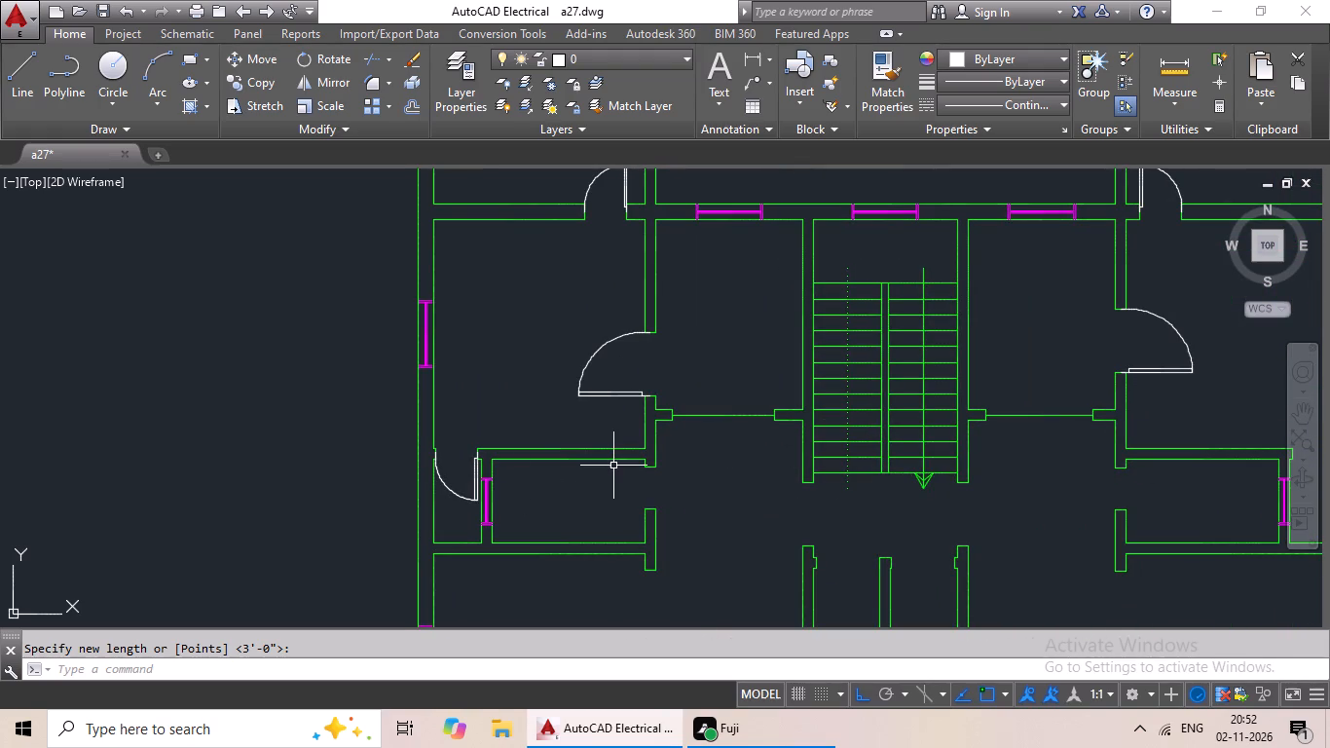
{"action": "middle_click_drag", "start_coordinate": [827, 495], "coordinate": [471, 427]}
{"action": "scroll", "coordinate": [949, 505], "scroll_direction": "down", "scroll_amount": 1}
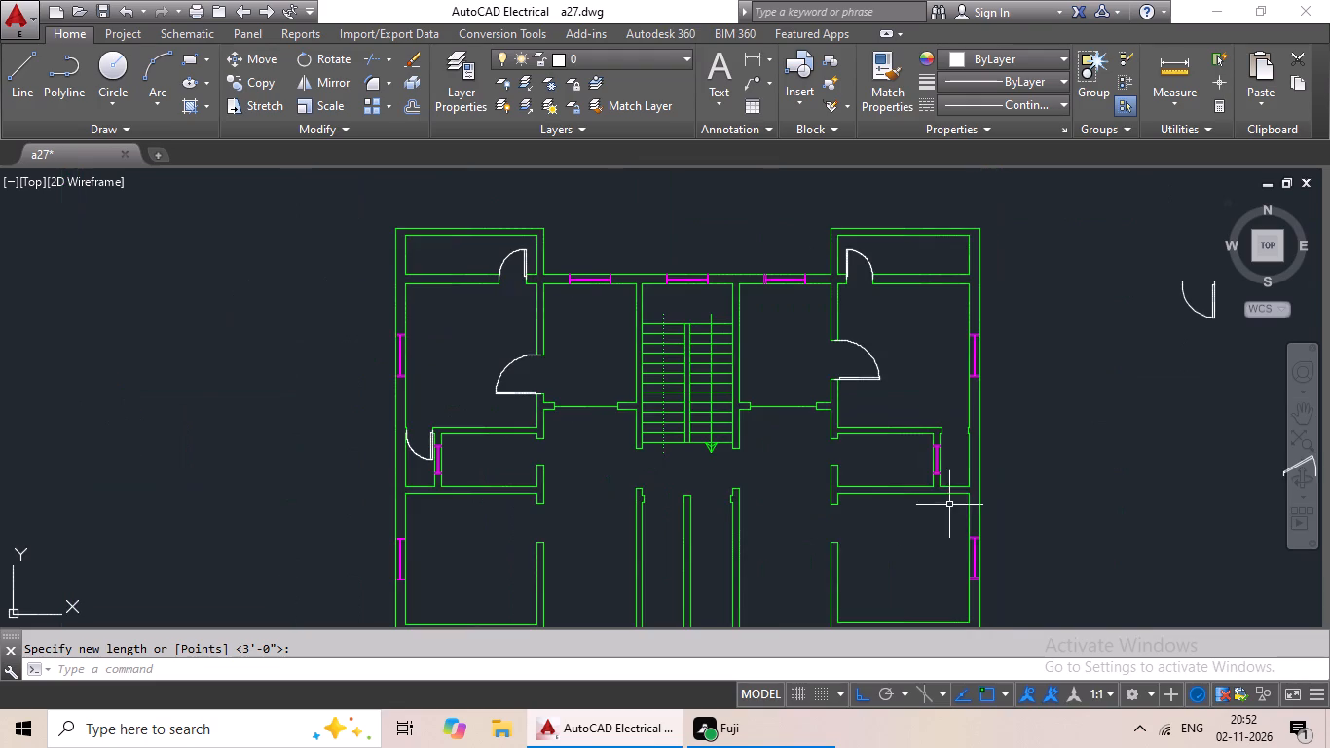
{"action": "middle_click_drag", "start_coordinate": [1059, 505], "coordinate": [303, 442]}
{"action": "middle_click_drag", "start_coordinate": [610, 346], "coordinate": [601, 429]}
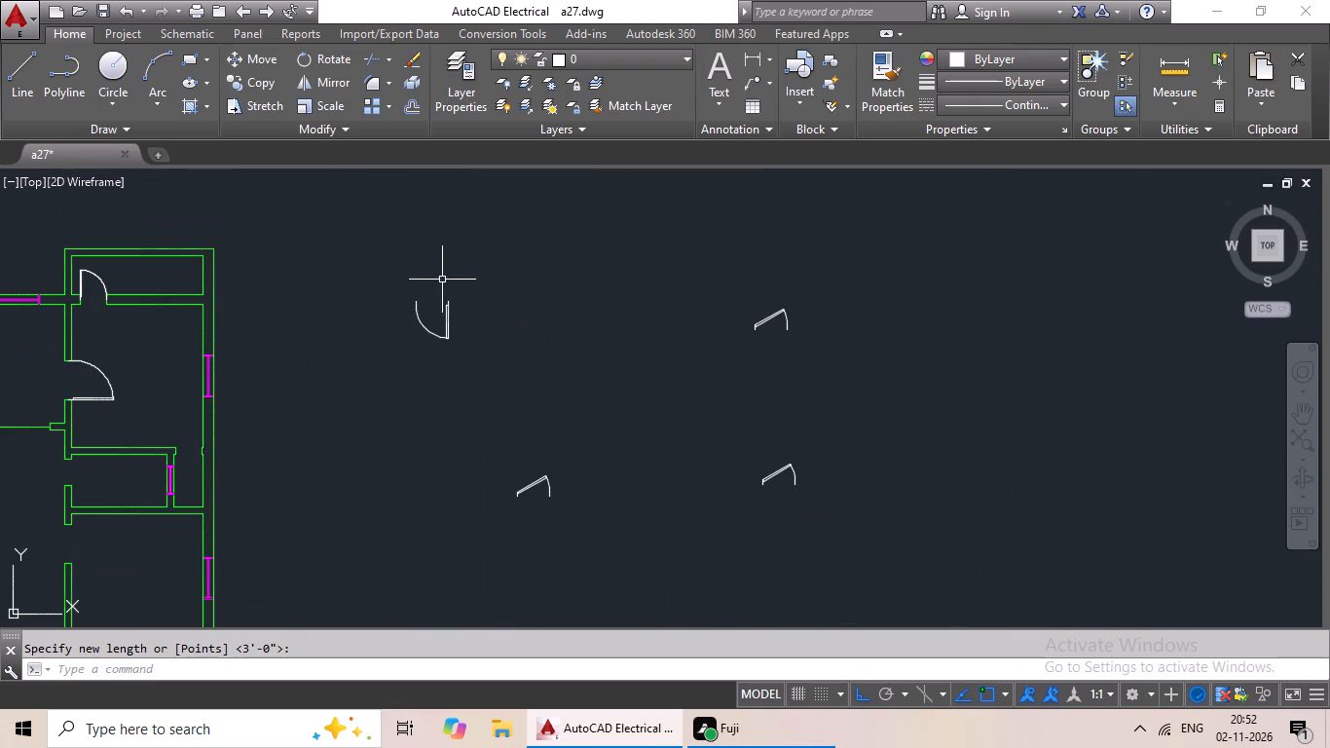
{"action": "left_click", "coordinate": [447, 303]}
{"action": "left_click_drag", "start_coordinate": [305, 62], "coordinate": [302, 81]}
{"action": "left_click", "coordinate": [315, 59]}
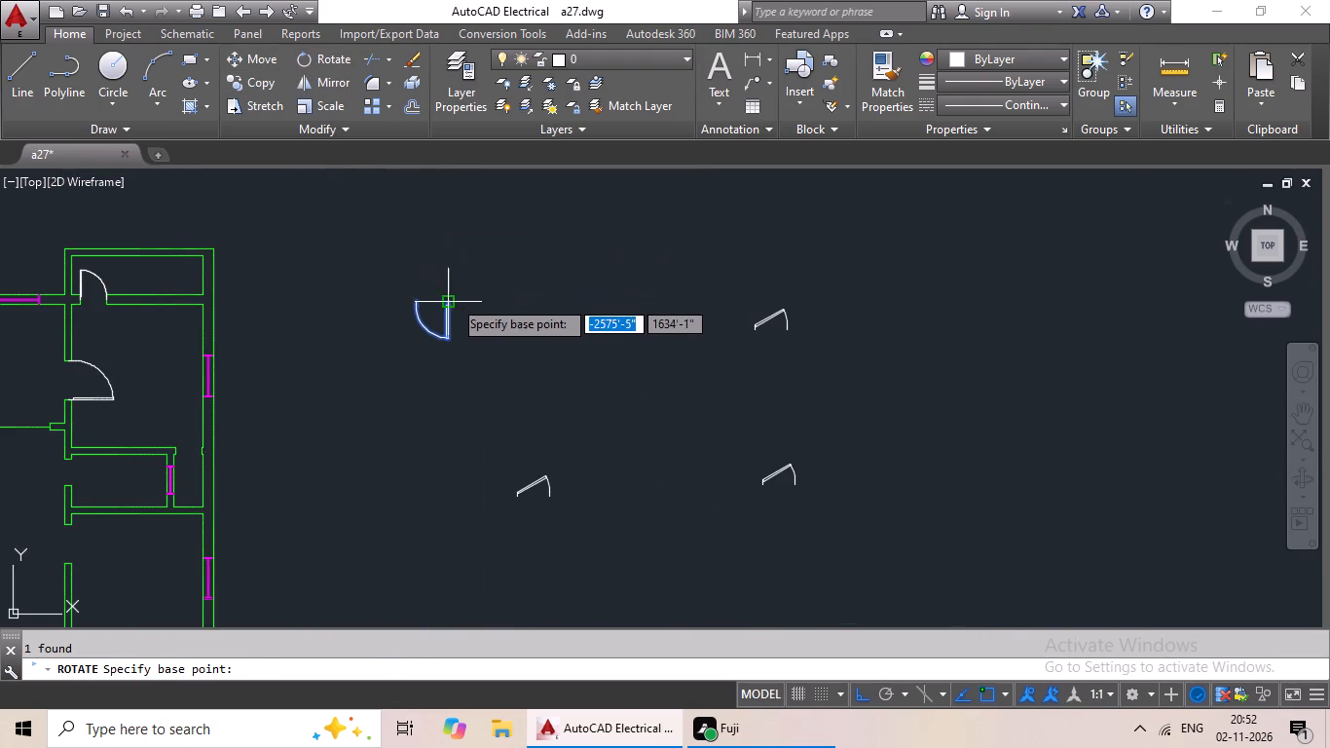
{"action": "left_click", "coordinate": [453, 299]}
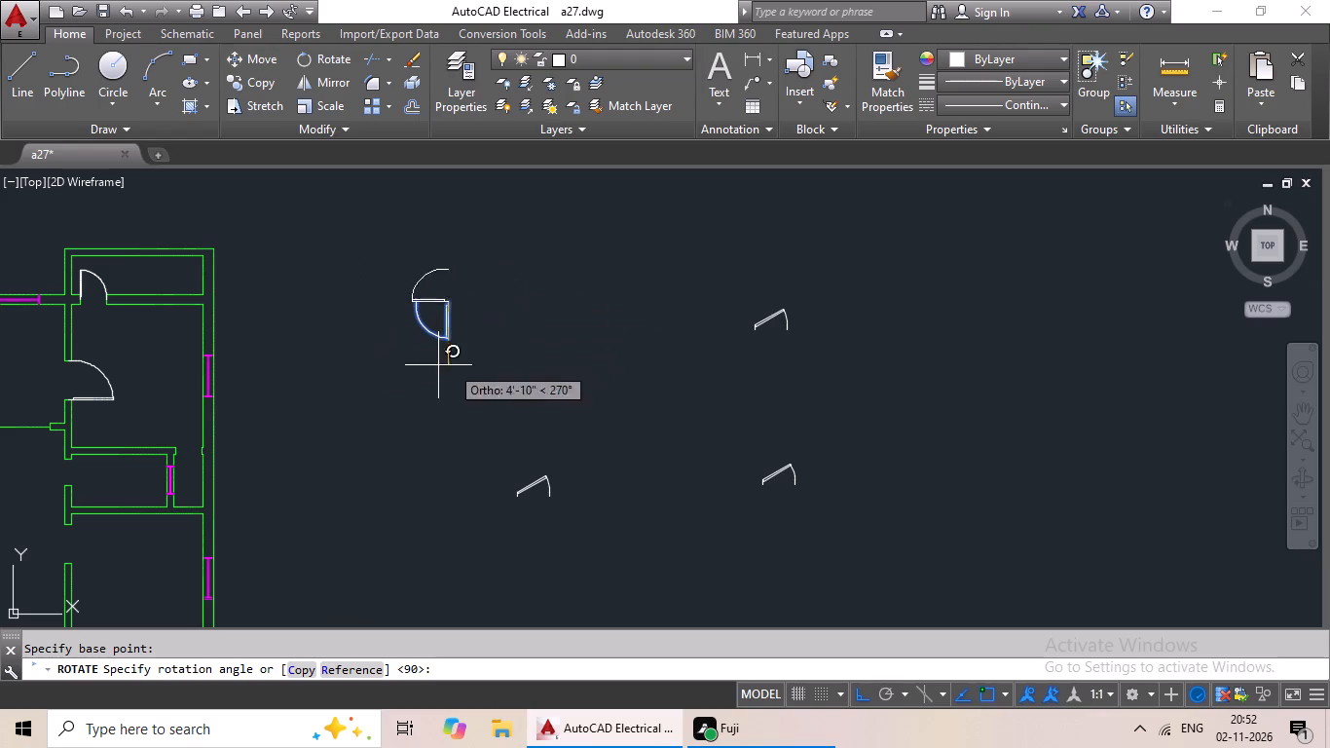
{"action": "left_click", "coordinate": [421, 231]}
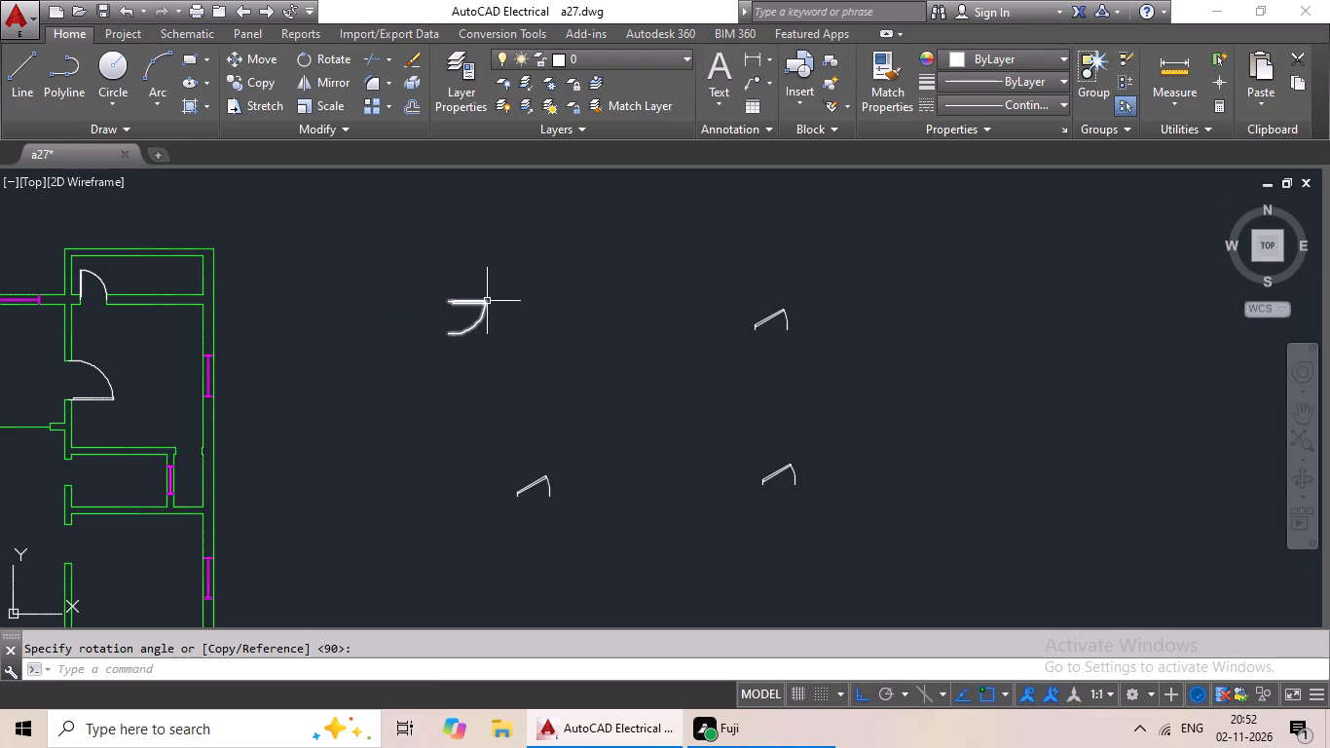
Copy the rotated loose door and paste it at the lower jamb's midpoint in the left wall opening of the small room below the top-right room.
{"action": "left_click", "coordinate": [487, 301]}
{"action": "key", "text": "ctrl+c"}
{"action": "key", "text": "ctrl+v"}
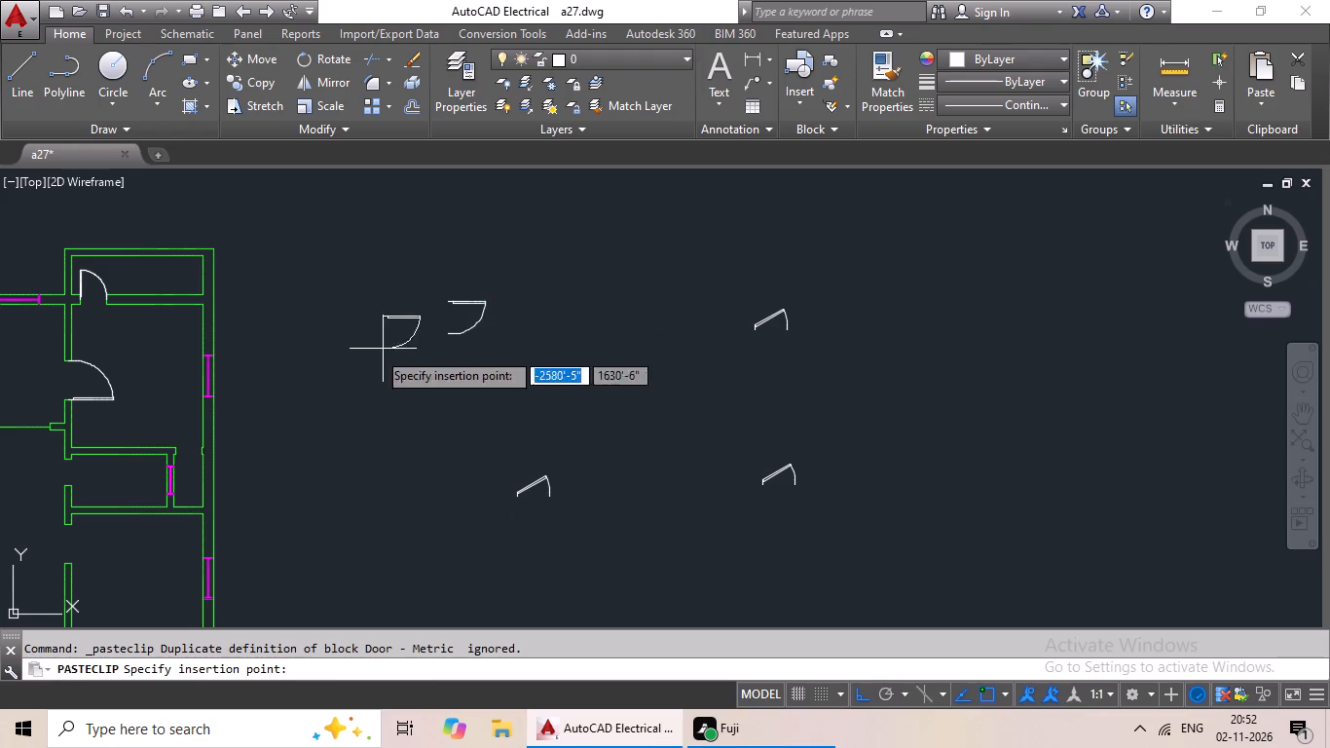
{"action": "middle_click_drag", "start_coordinate": [274, 401], "coordinate": [541, 393], "text": "ctrl"}
{"action": "scroll", "coordinate": [357, 481], "scroll_direction": "up", "scroll_amount": 2}
{"action": "middle_click_drag", "start_coordinate": [357, 479], "coordinate": [507, 446]}
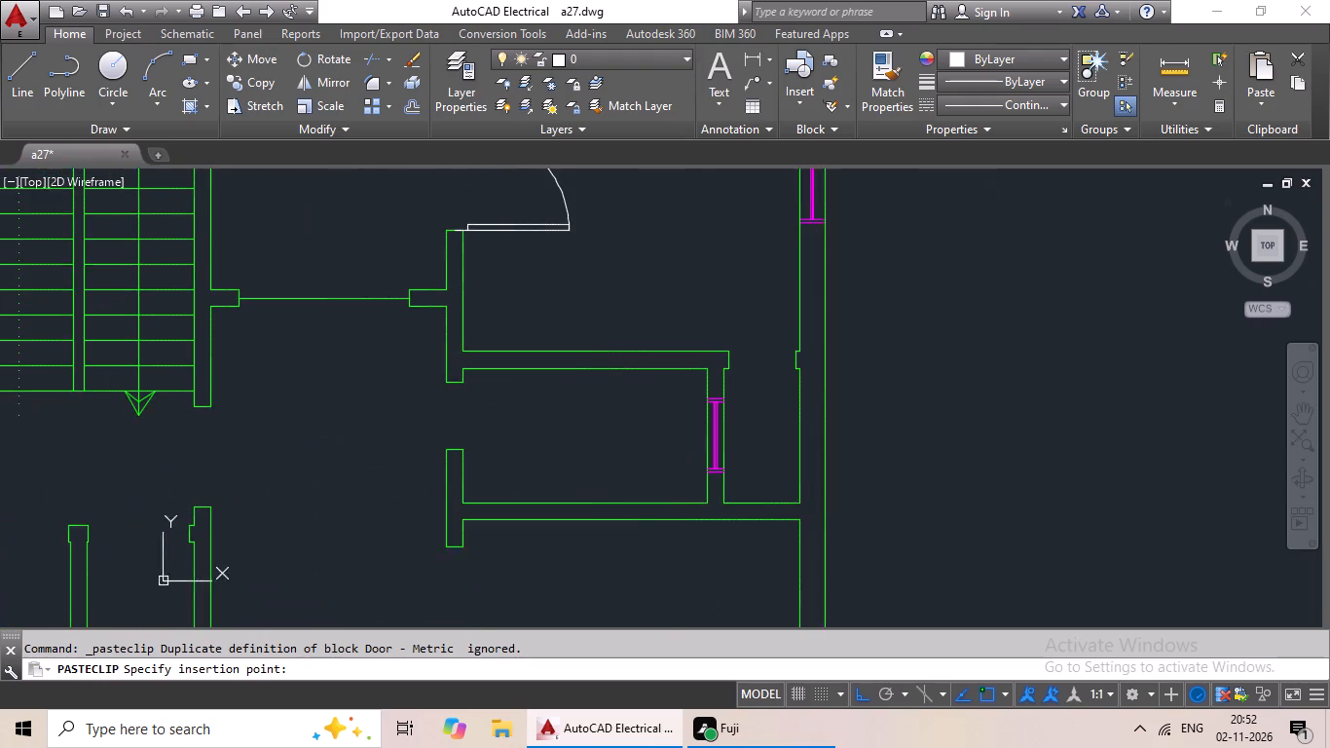
{"action": "middle_click_drag", "start_coordinate": [507, 446], "coordinate": [514, 441]}
{"action": "scroll", "coordinate": [466, 437], "scroll_direction": "up", "scroll_amount": 3}
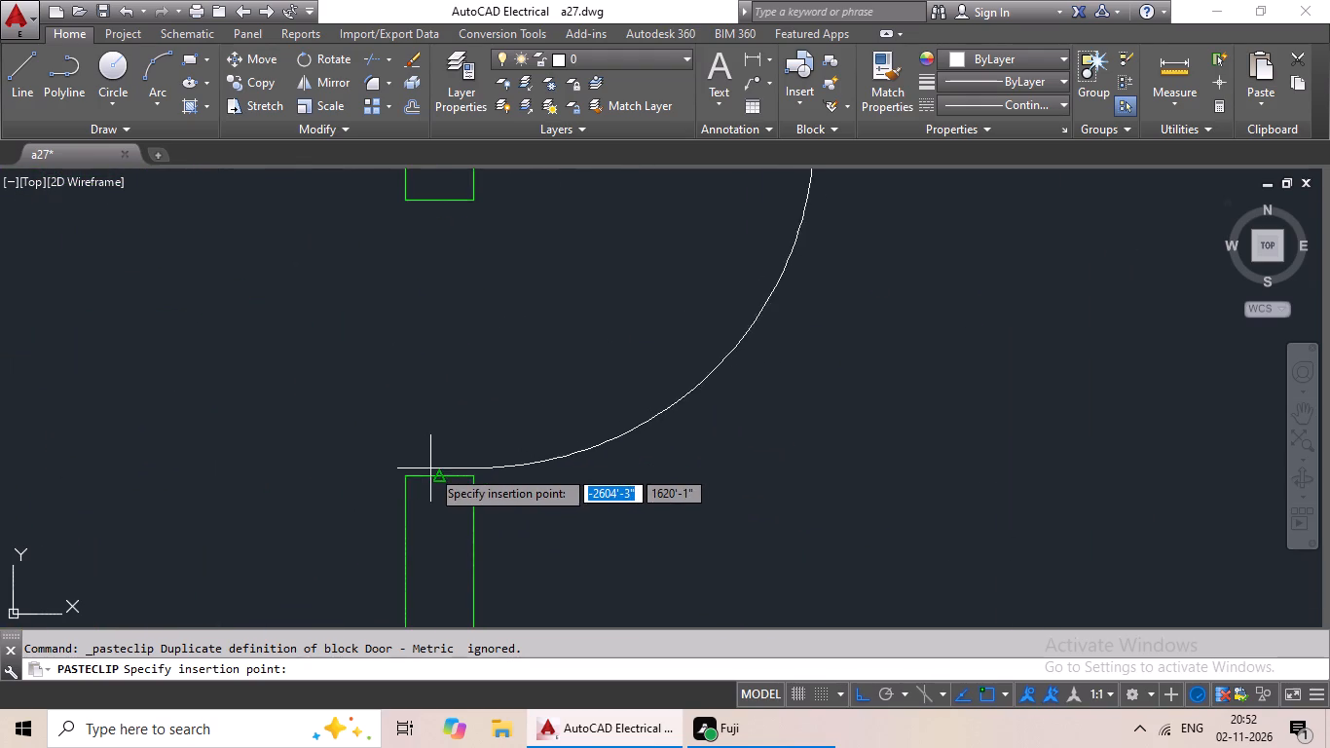
{"action": "left_click", "coordinate": [442, 478]}
Scale the newly pasted door by reference from the lower jamb's midpoint so that it reaches the upper jamb's midpoint.
{"action": "scroll", "coordinate": [531, 435], "scroll_direction": "down", "scroll_amount": 3}
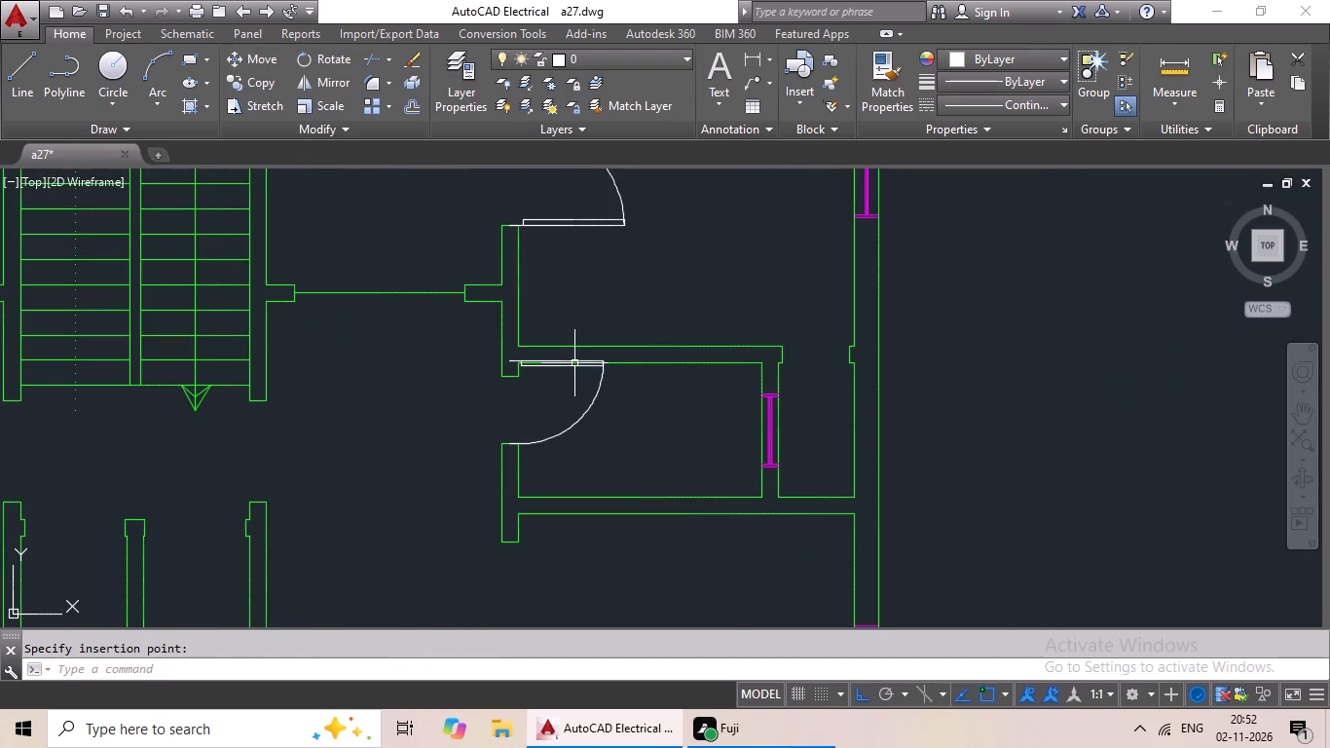
{"action": "left_click", "coordinate": [574, 362]}
{"action": "left_click", "coordinate": [329, 111]}
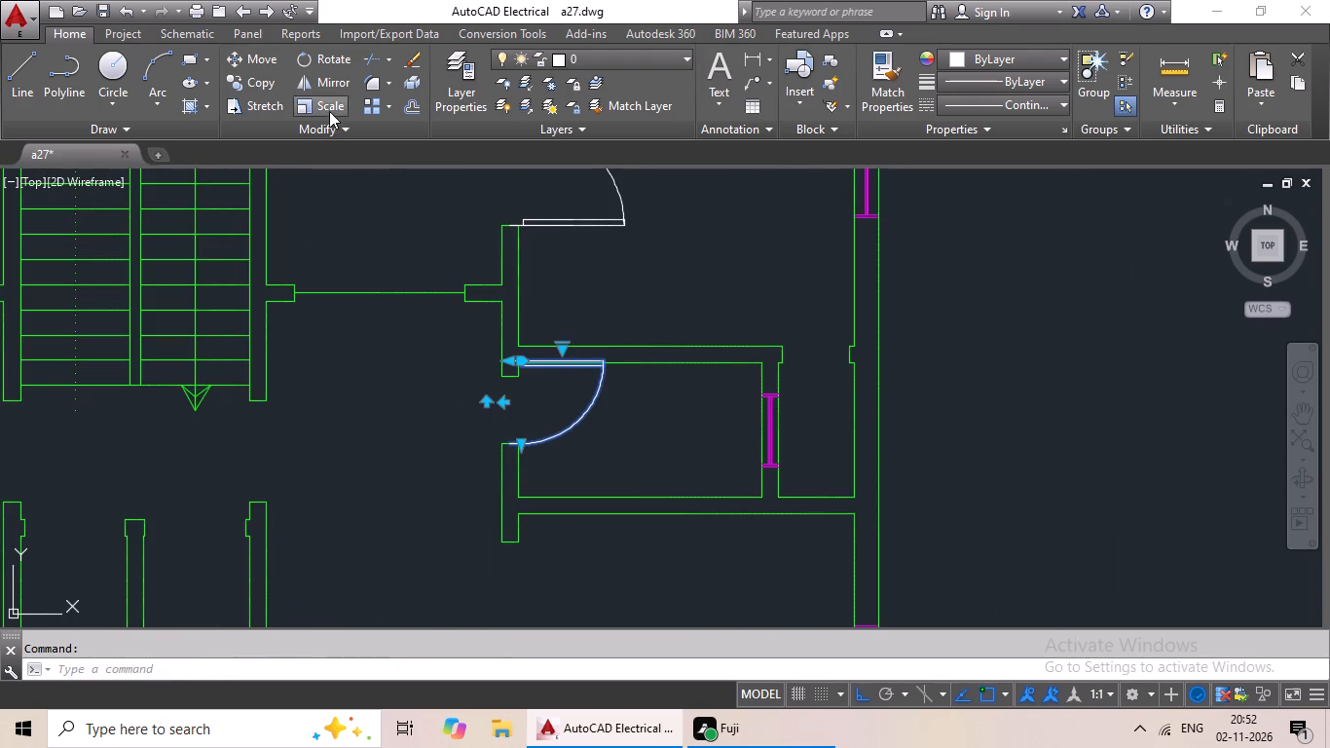
{"action": "scroll", "coordinate": [524, 393], "scroll_direction": "up", "scroll_amount": 3}
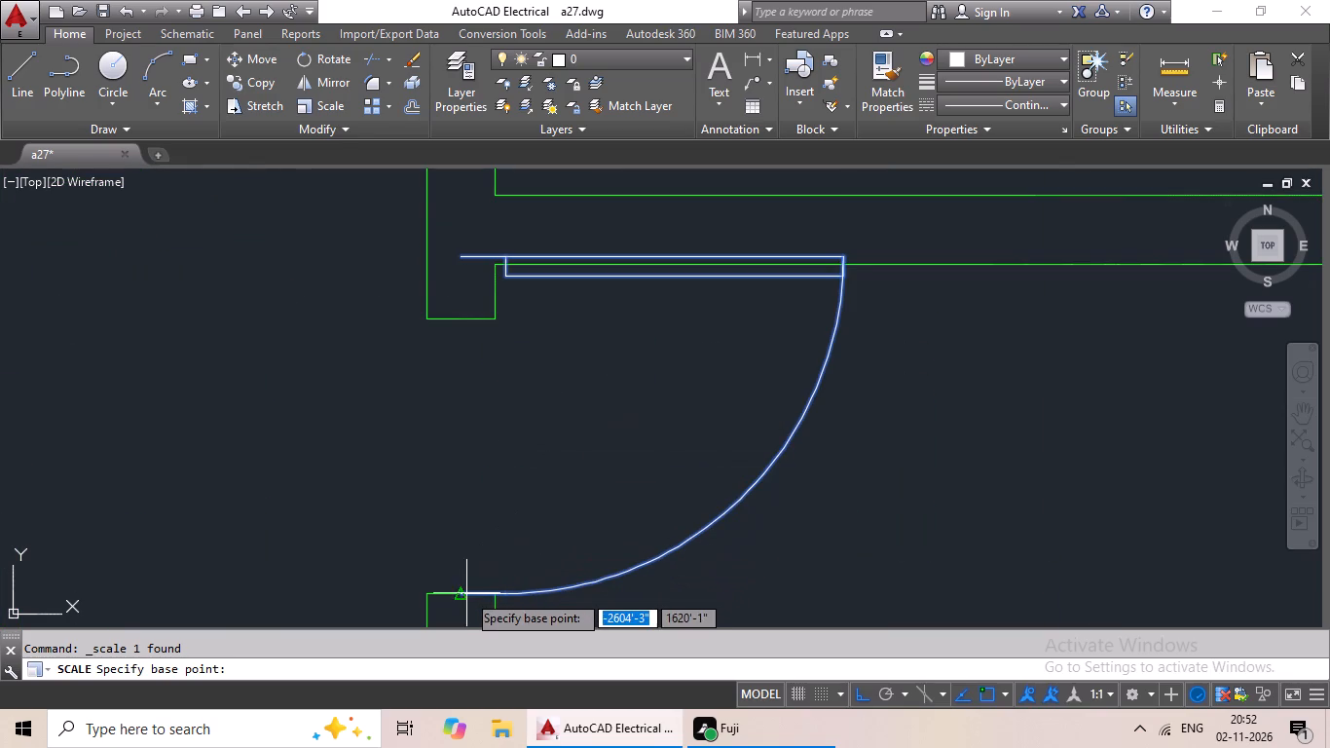
{"action": "left_click", "coordinate": [460, 595]}
{"action": "left_click", "coordinate": [347, 671]}
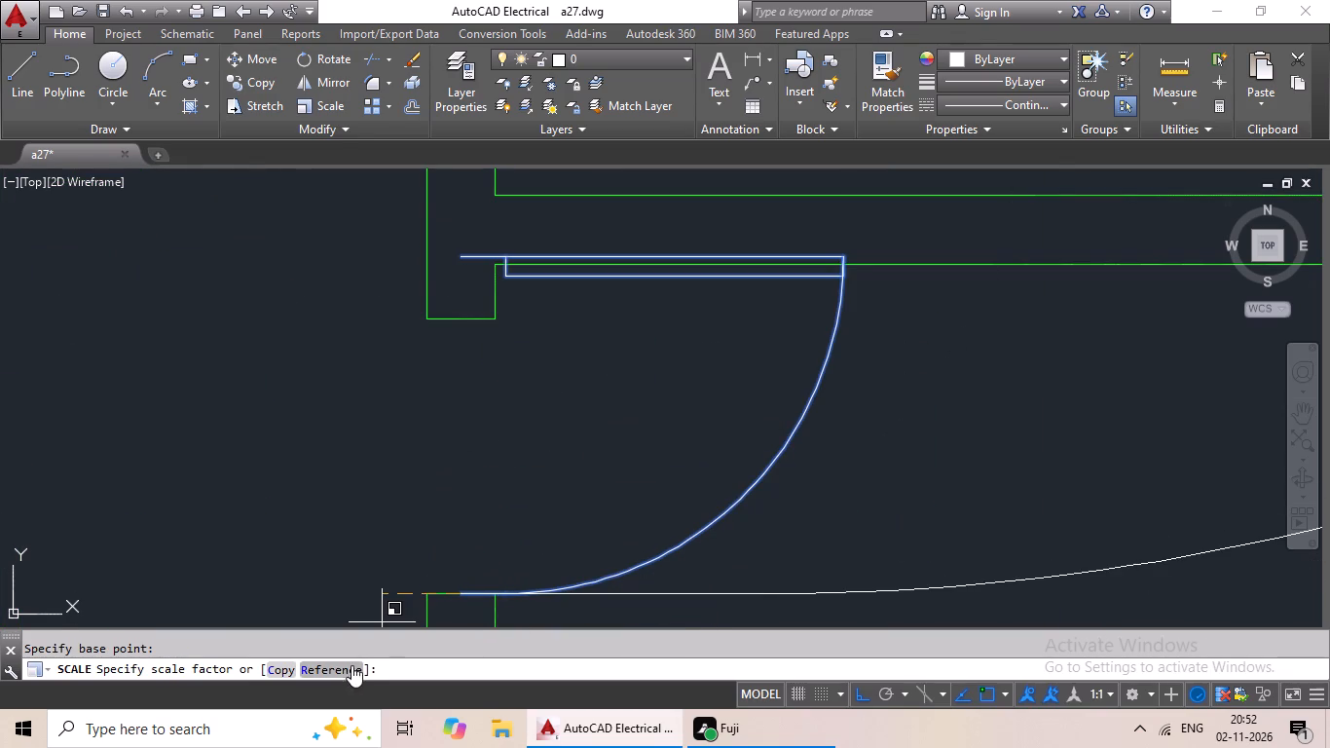
{"action": "left_click_drag", "start_coordinate": [462, 591], "coordinate": [462, 580]}
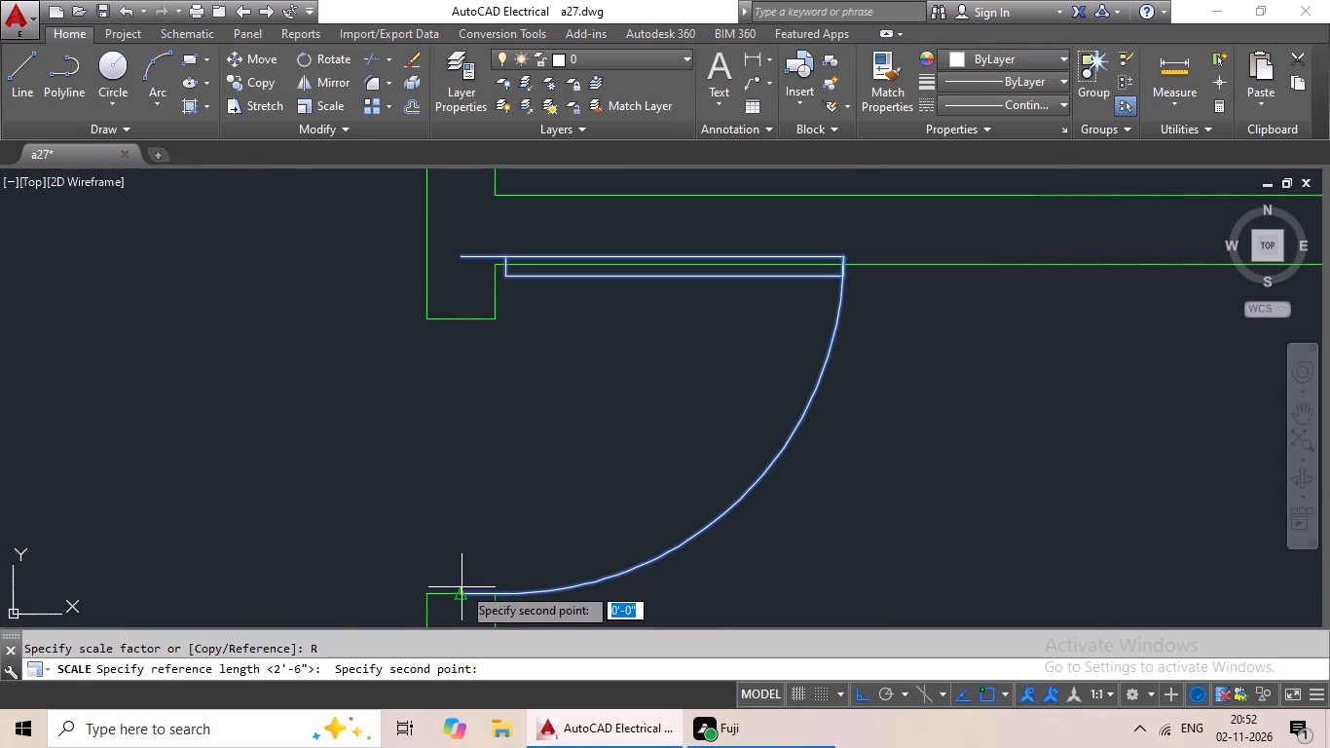
{"action": "left_click_drag", "start_coordinate": [462, 580], "coordinate": [462, 579]}
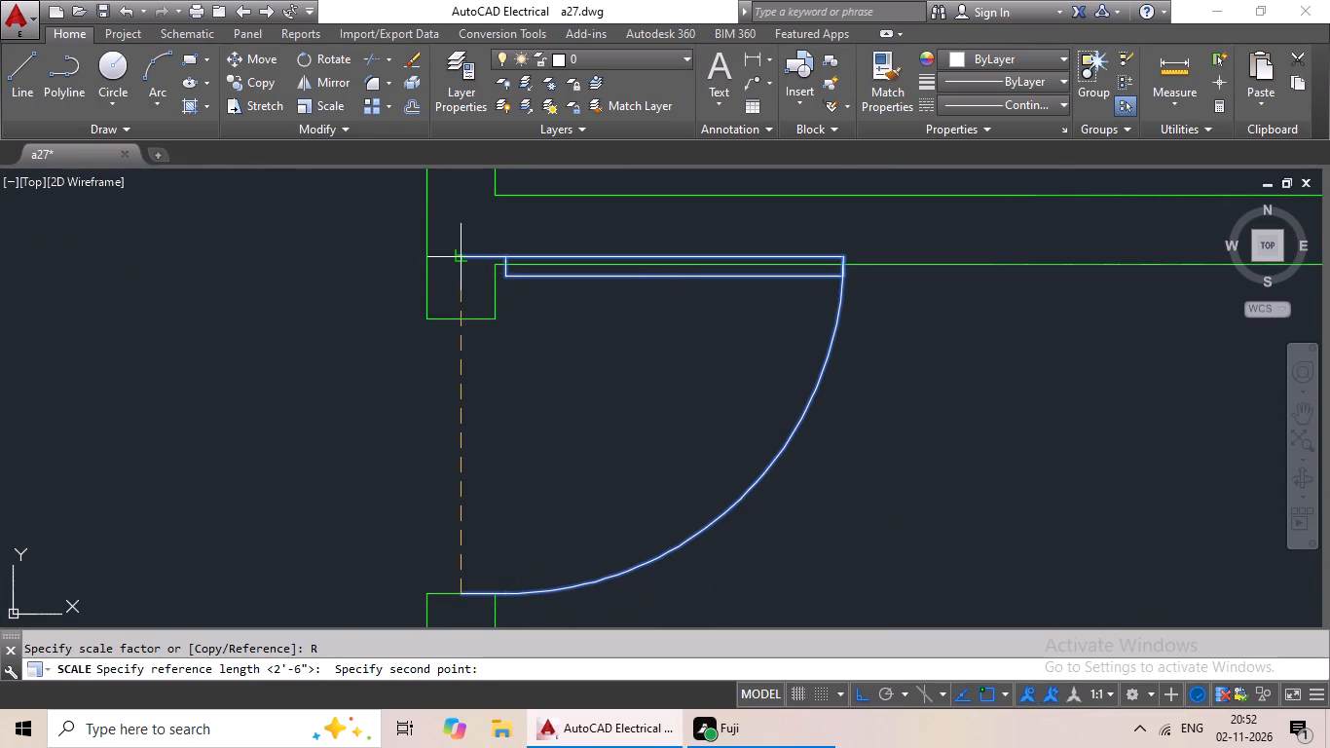
{"action": "left_click", "coordinate": [462, 258]}
{"action": "left_click", "coordinate": [462, 318]}
Mirror the rotated loose door beside the plan about a vertical line at its leaf's free end, erasing the source object.
{"action": "scroll", "coordinate": [496, 373], "scroll_direction": "down", "scroll_amount": 3}
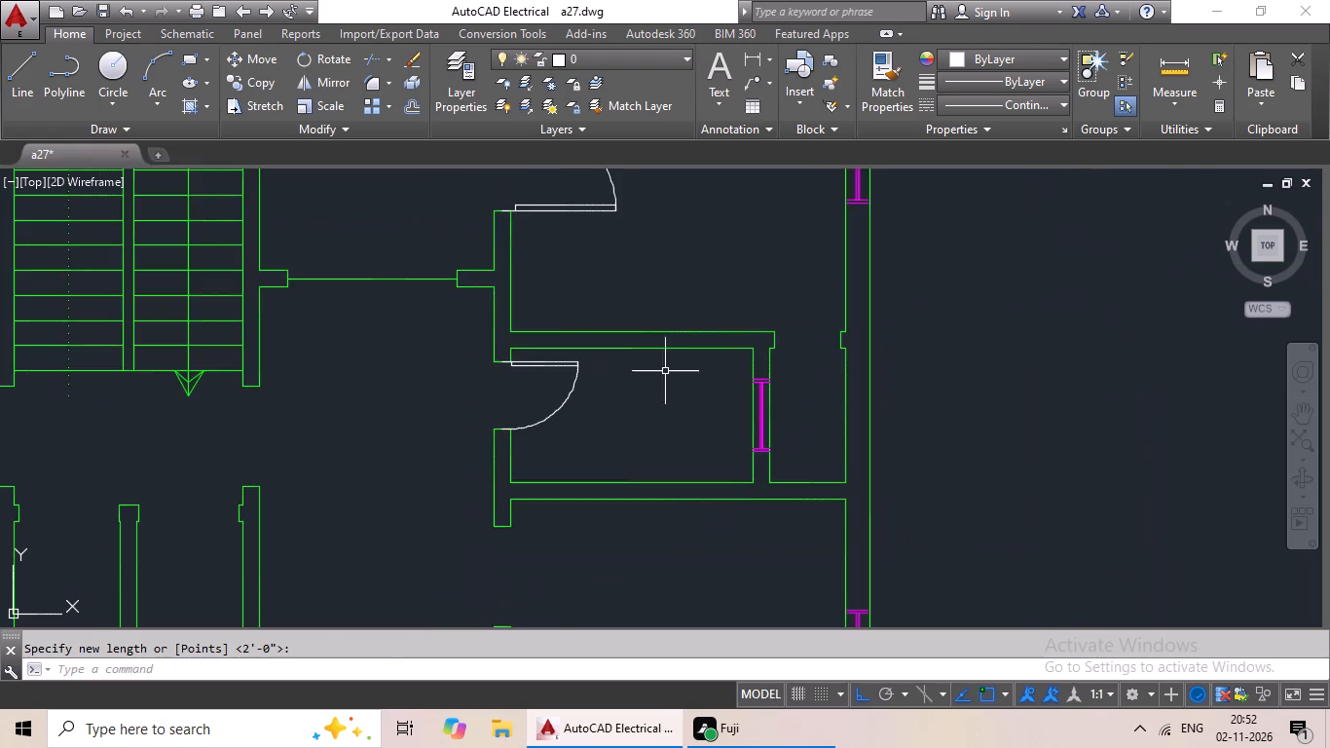
{"action": "scroll", "coordinate": [670, 386], "scroll_direction": "down", "scroll_amount": 1}
{"action": "middle_click_drag", "start_coordinate": [652, 412], "coordinate": [553, 467]}
{"action": "scroll", "coordinate": [588, 411], "scroll_direction": "down", "scroll_amount": 1}
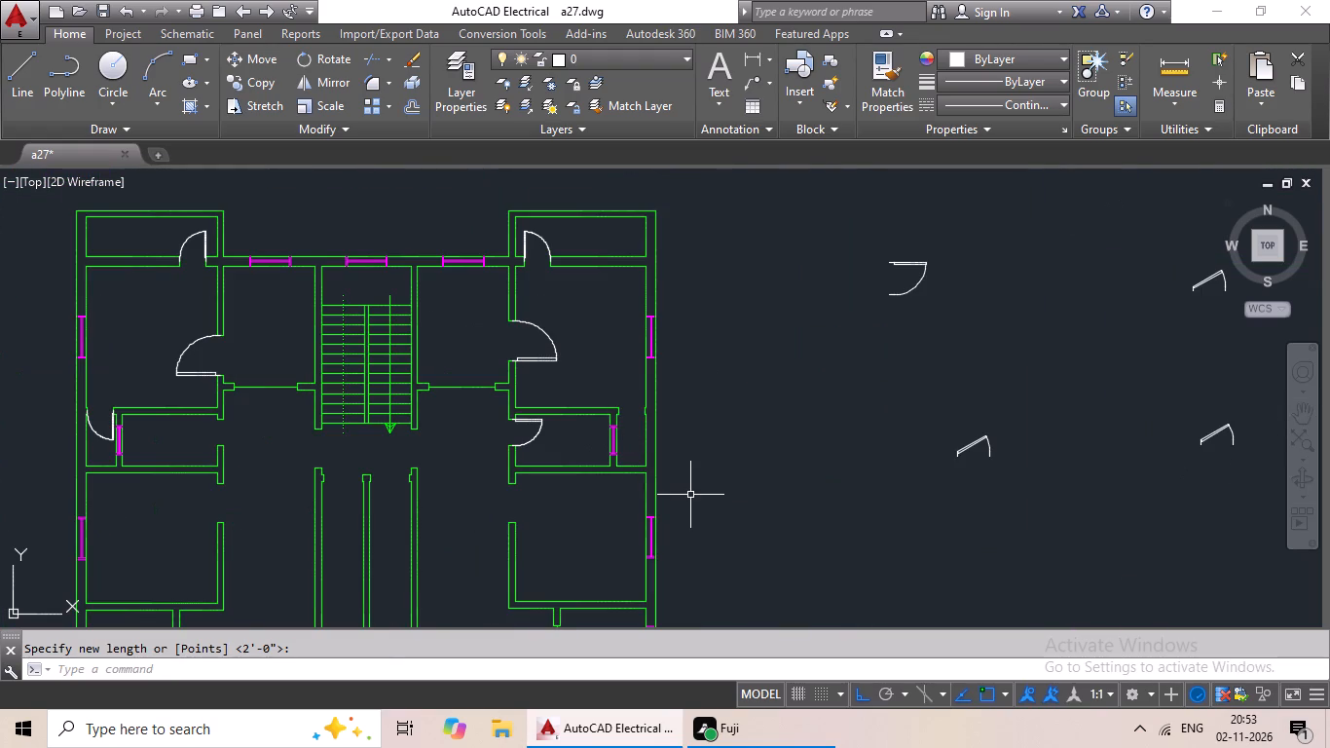
{"action": "middle_click_drag", "start_coordinate": [797, 476], "coordinate": [785, 493]}
{"action": "middle_click_drag", "start_coordinate": [889, 380], "coordinate": [893, 393]}
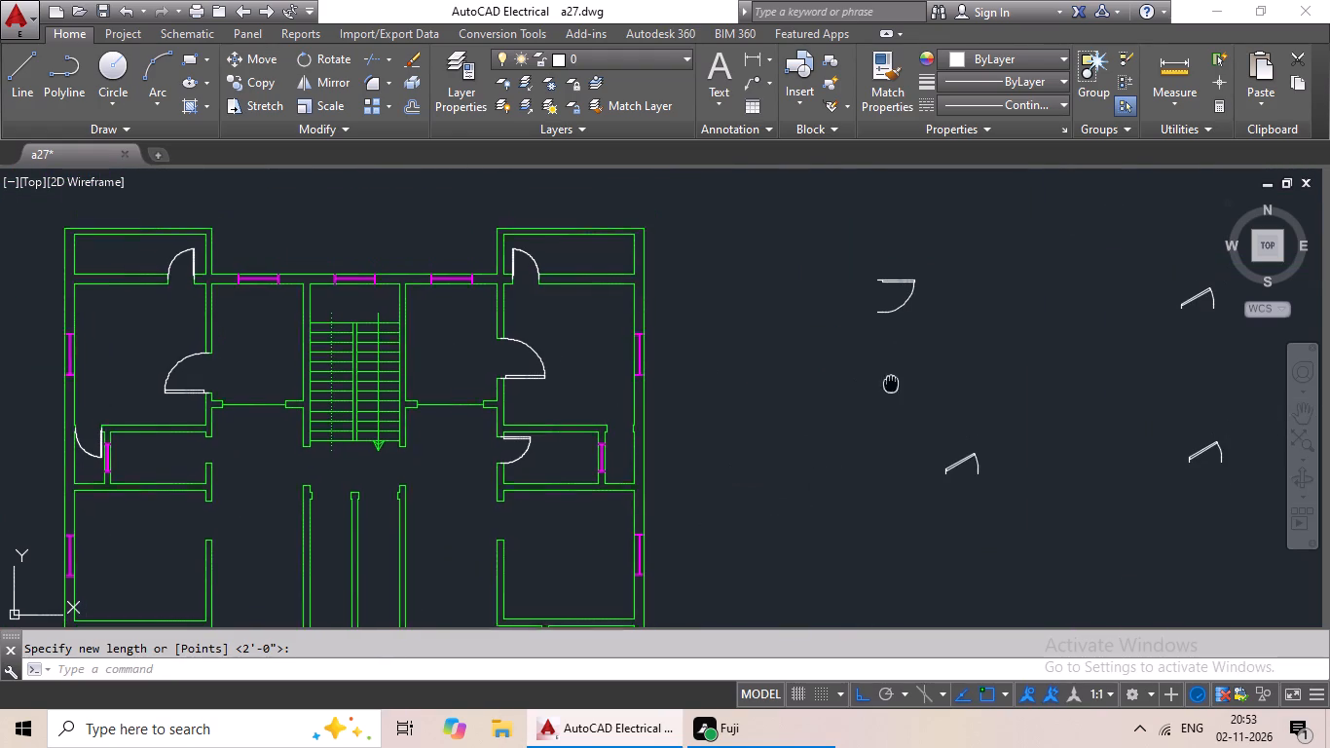
{"action": "middle_click_drag", "start_coordinate": [893, 393], "coordinate": [902, 433]}
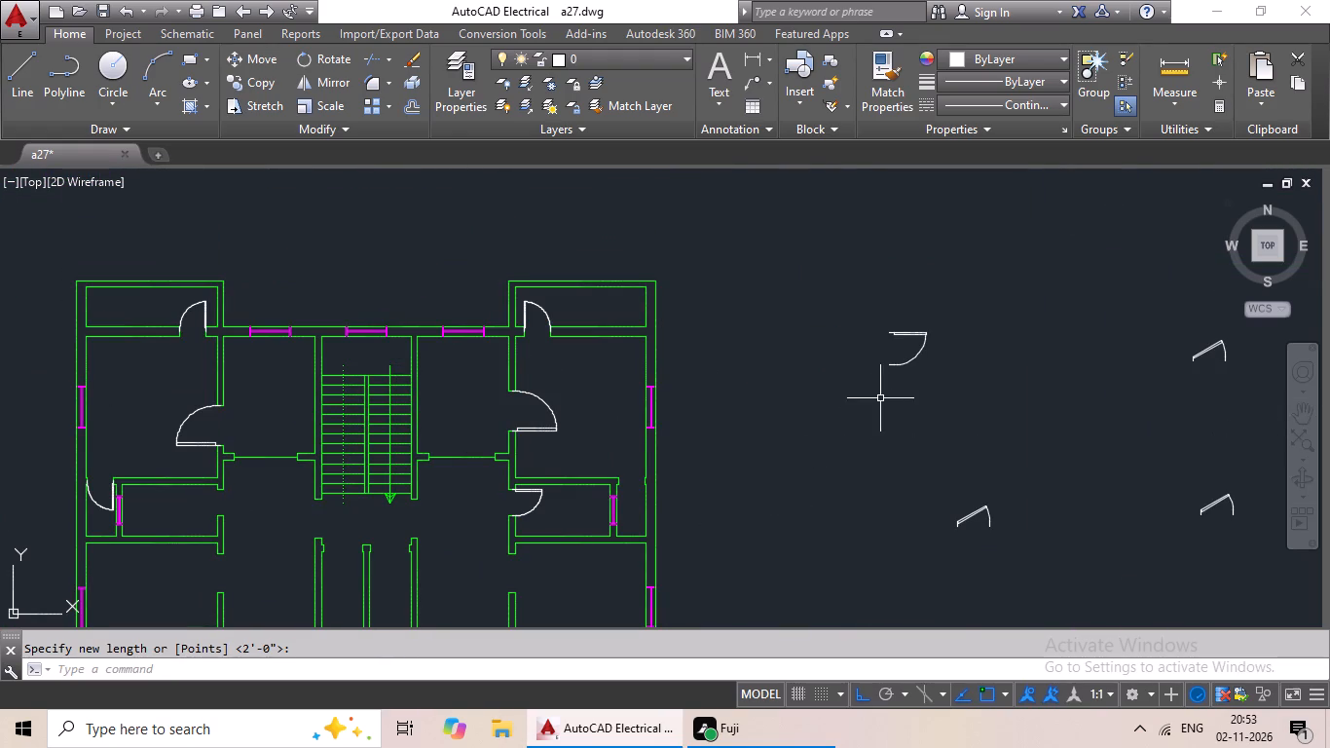
{"action": "middle_click_drag", "start_coordinate": [880, 398], "coordinate": [880, 504]}
{"action": "middle_click_drag", "start_coordinate": [890, 466], "coordinate": [885, 544]}
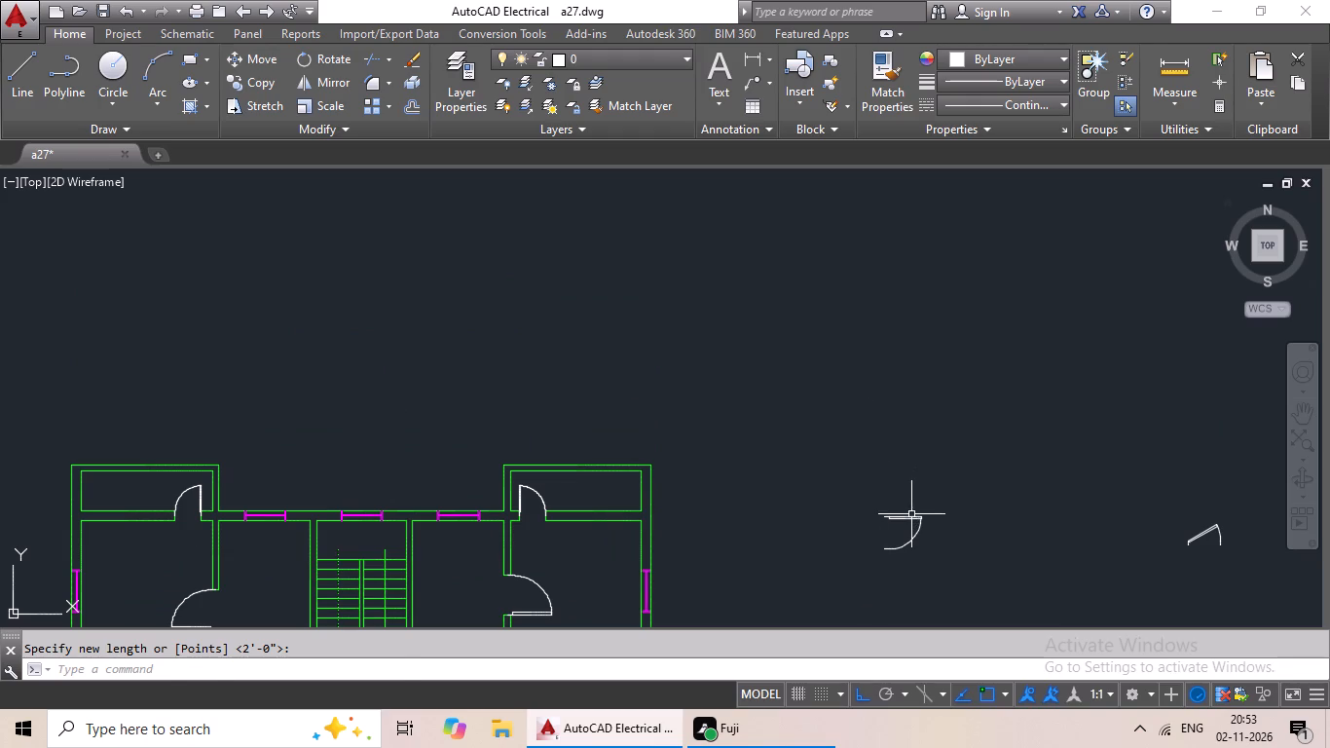
{"action": "left_click", "coordinate": [911, 514]}
{"action": "left_click", "coordinate": [909, 518]}
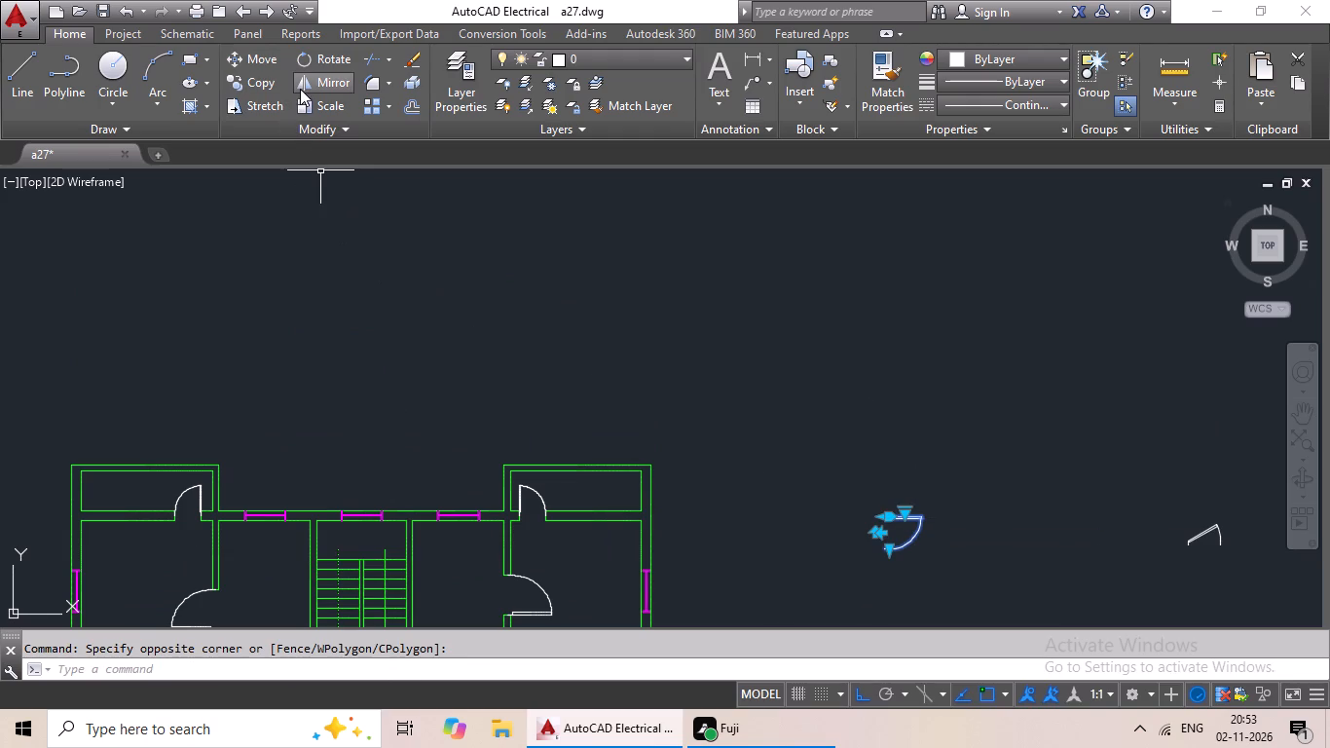
{"action": "left_click_drag", "start_coordinate": [300, 89], "coordinate": [313, 99]}
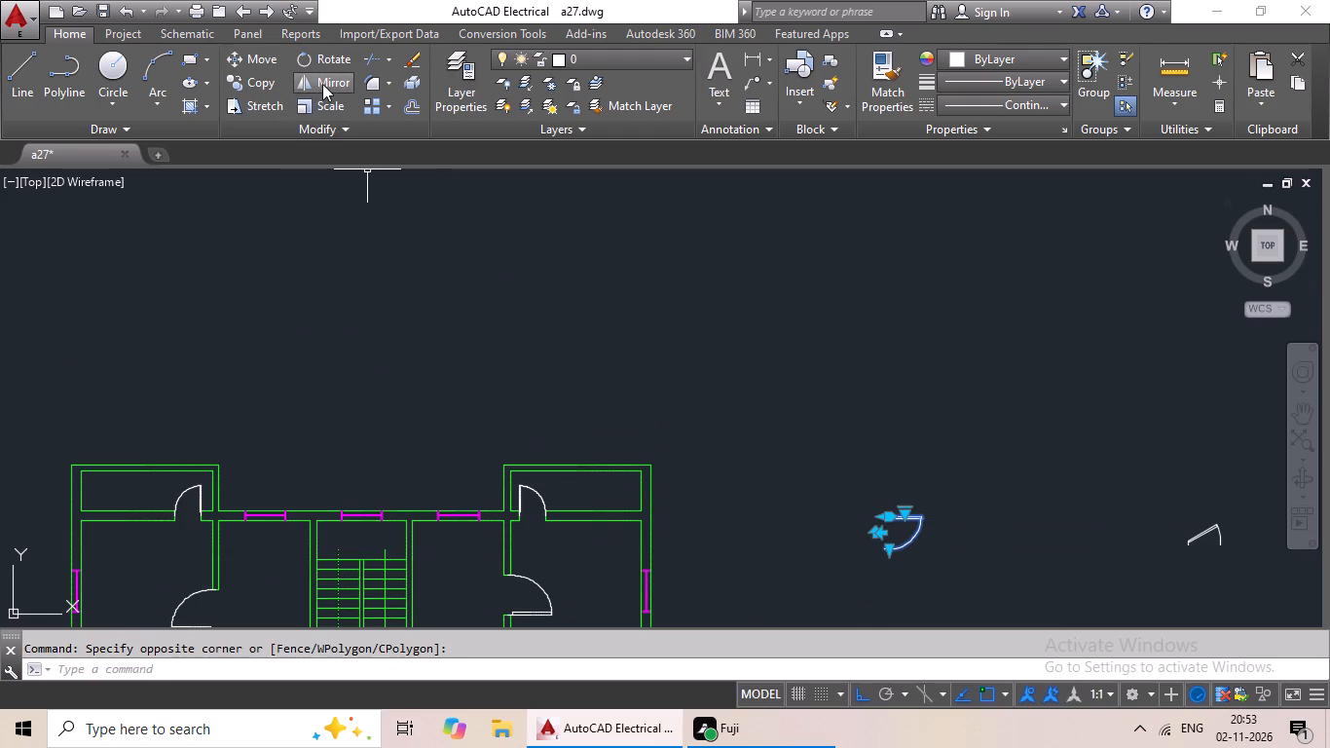
{"action": "left_click", "coordinate": [322, 84]}
{"action": "left_click", "coordinate": [922, 493]}
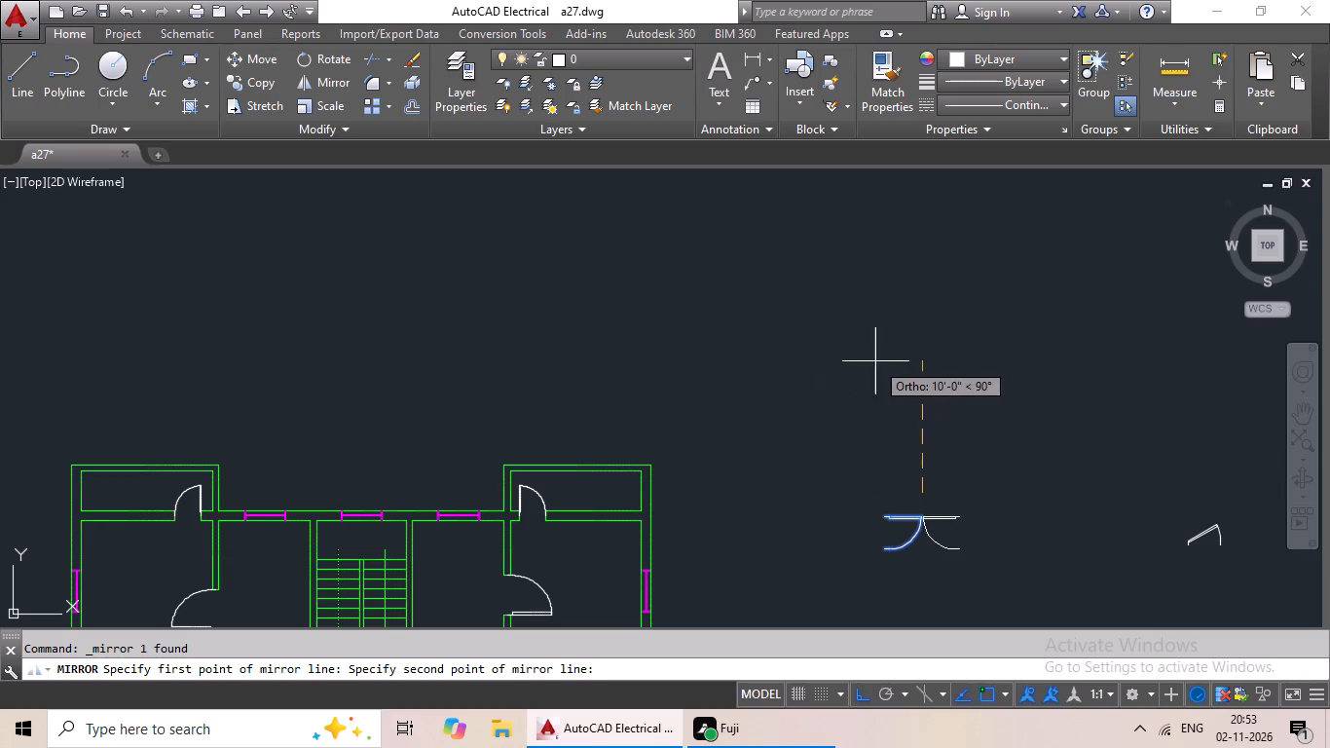
{"action": "left_click", "coordinate": [923, 375]}
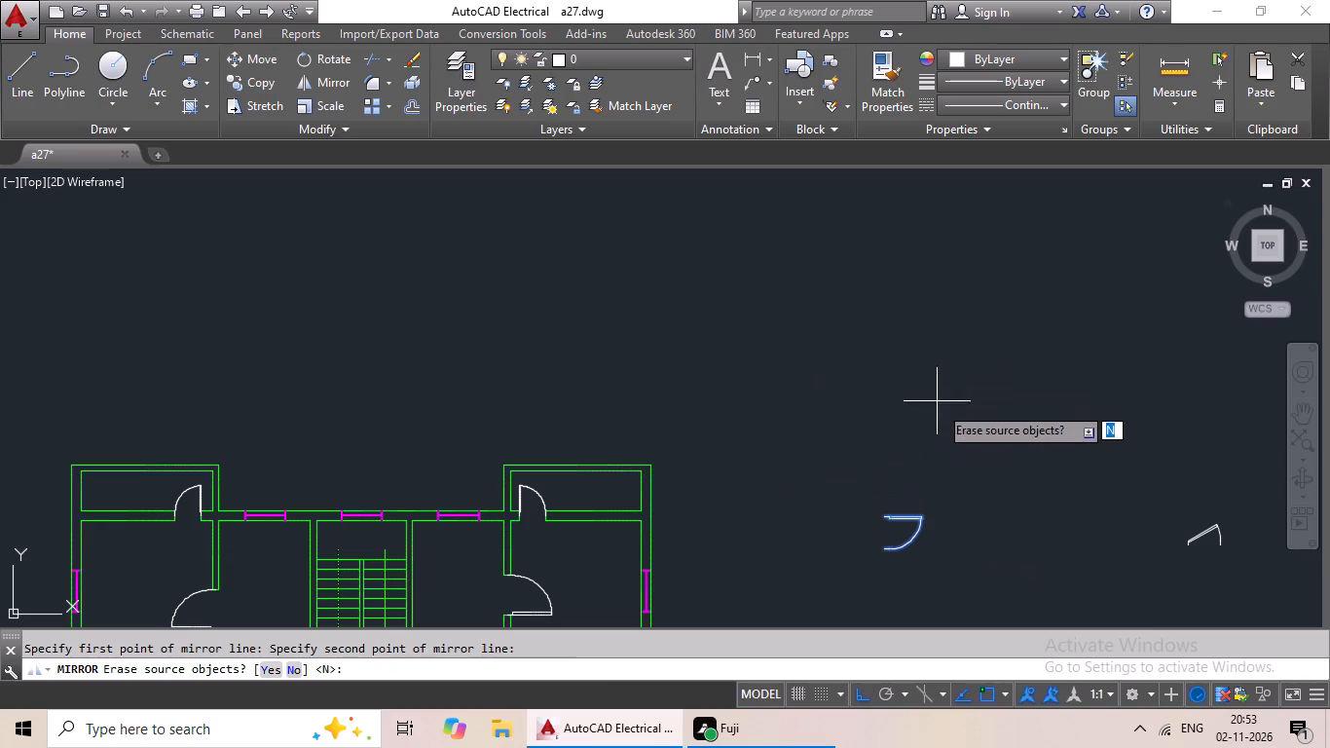
{"action": "left_click", "coordinate": [264, 679]}
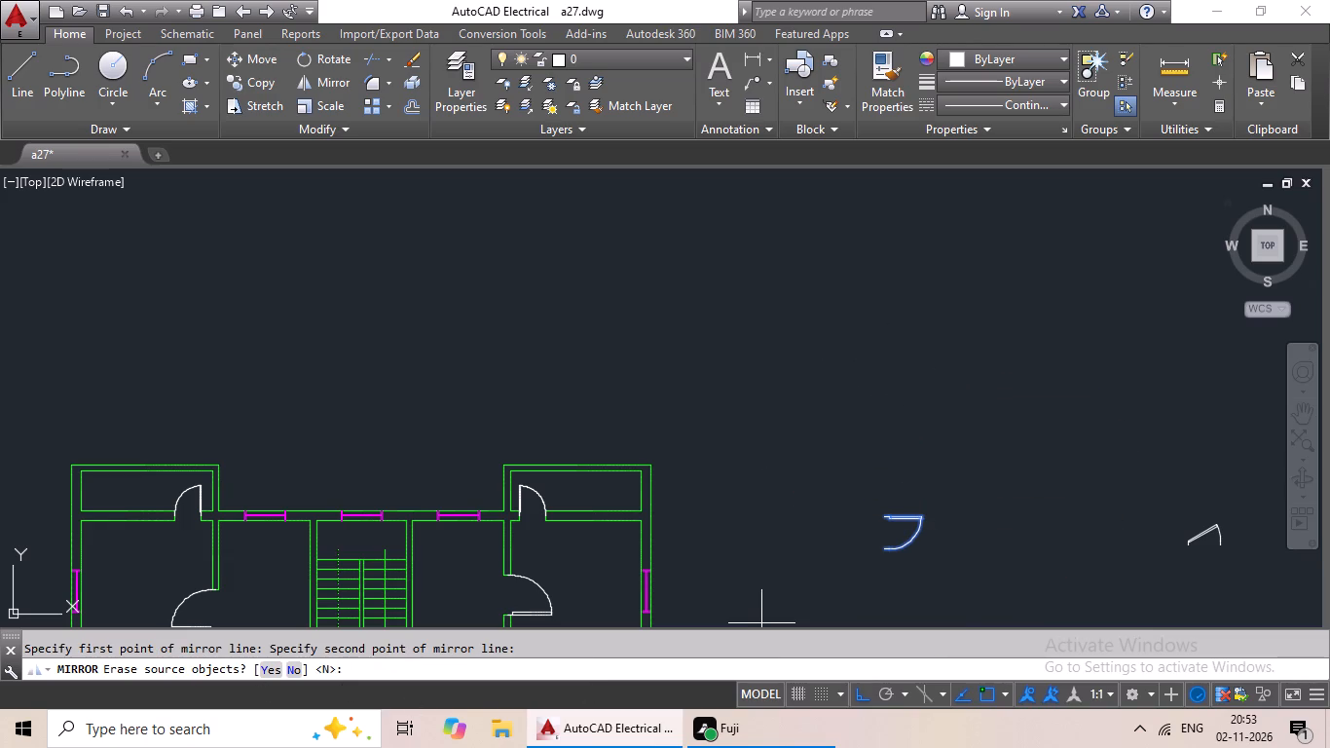
{"action": "left_click", "coordinate": [277, 669]}
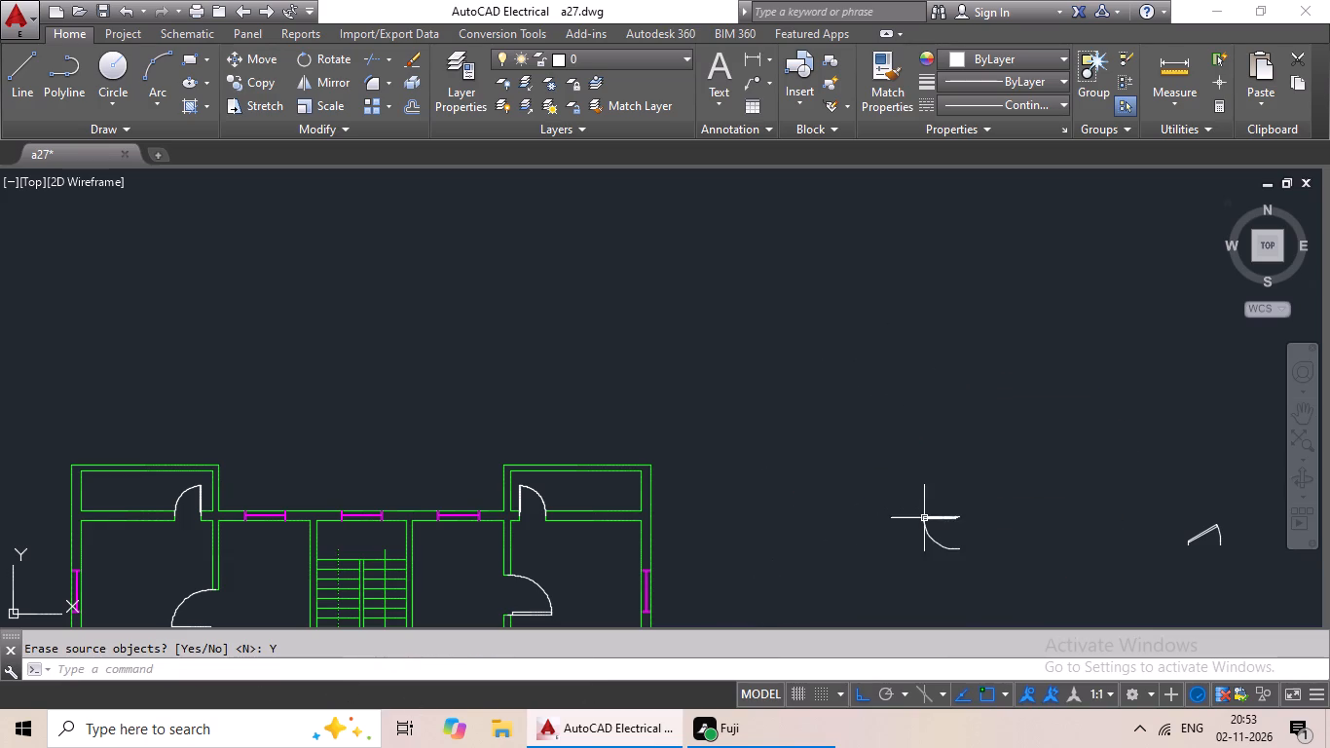
Copy the mirrored loose door and paste it at the lower jamb in the right wall opening of the small room below the top-left room.
{"action": "left_click", "coordinate": [924, 518]}
{"action": "key", "text": "ctrl+c"}
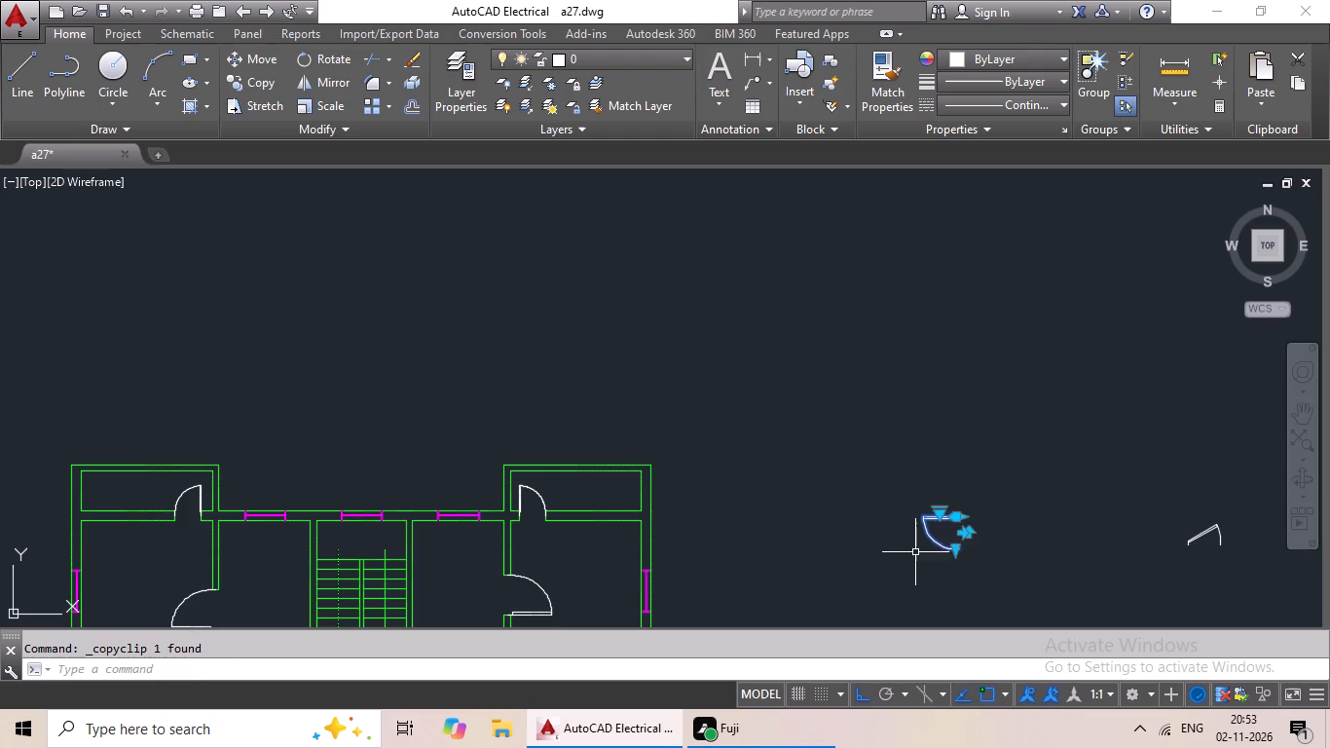
{"action": "key", "text": "ctrl+v"}
{"action": "scroll", "coordinate": [803, 574], "scroll_direction": "down", "scroll_amount": 1}
{"action": "middle_click_drag", "start_coordinate": [646, 590], "coordinate": [962, 564]}
{"action": "scroll", "coordinate": [781, 572], "scroll_direction": "down", "scroll_amount": 2}
{"action": "middle_click_drag", "start_coordinate": [772, 582], "coordinate": [771, 582]}
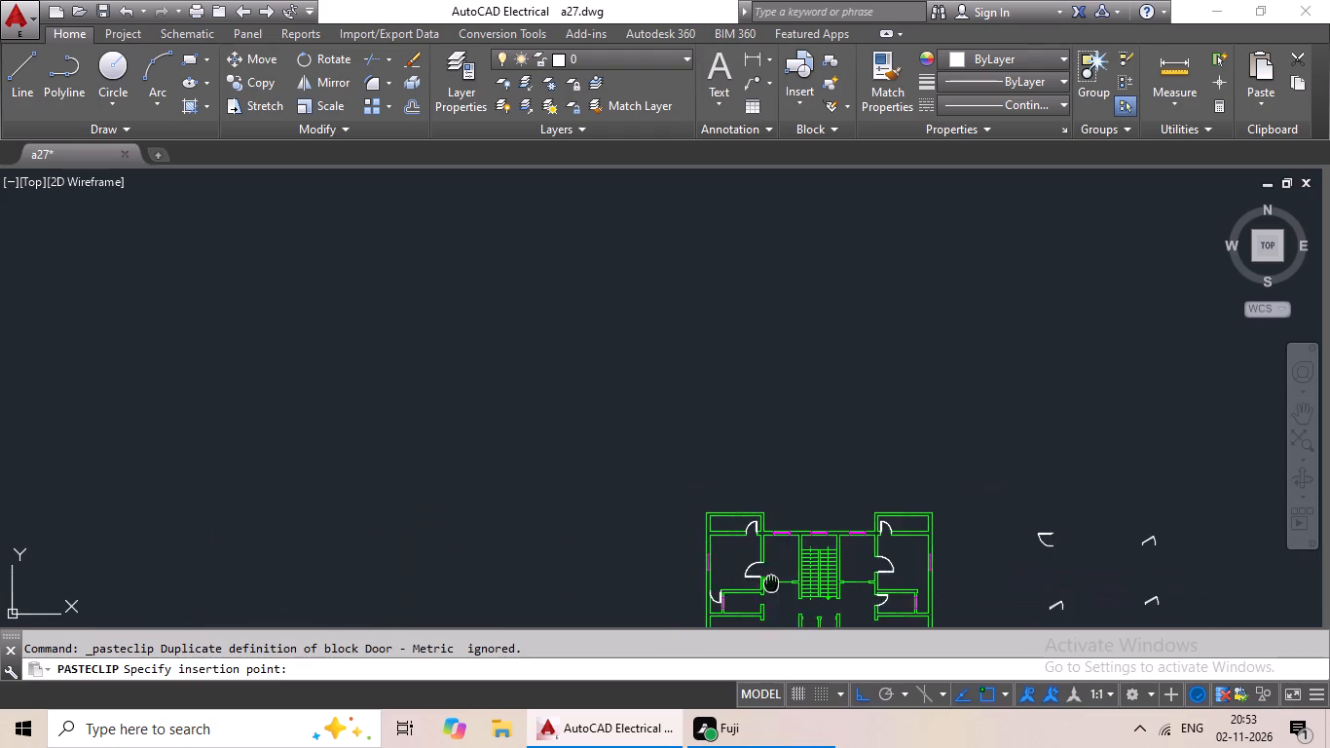
{"action": "middle_click_drag", "start_coordinate": [771, 582], "coordinate": [726, 472]}
{"action": "scroll", "coordinate": [722, 506], "scroll_direction": "up", "scroll_amount": 4}
{"action": "scroll", "coordinate": [621, 454], "scroll_direction": "up", "scroll_amount": 2}
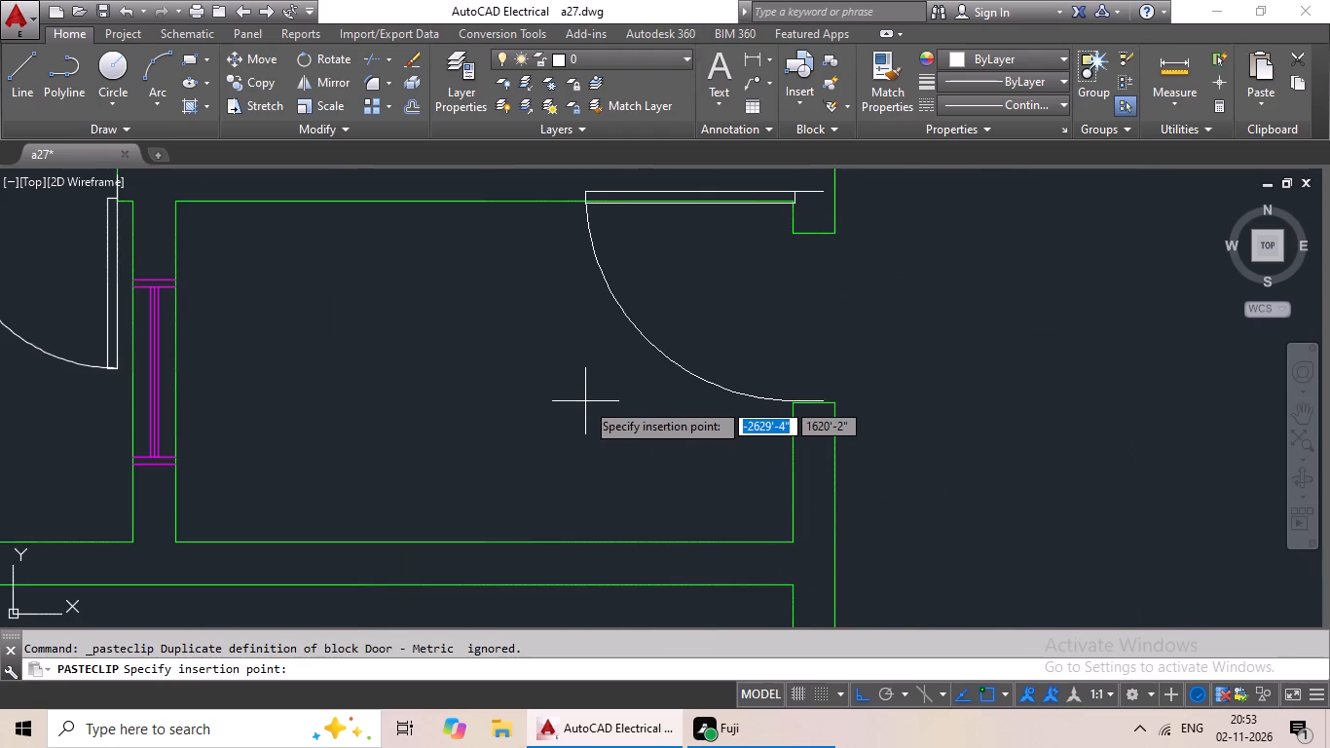
{"action": "left_click", "coordinate": [583, 403]}
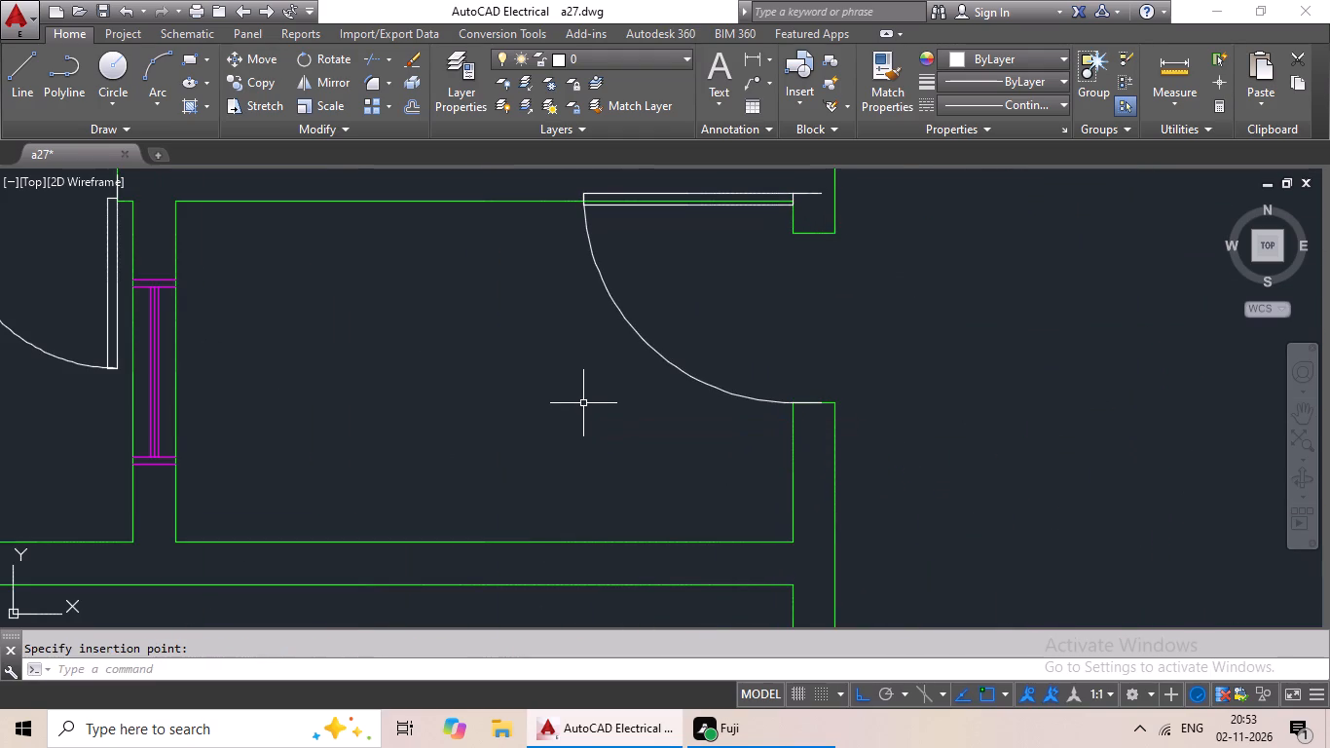
Scale the newly pasted door by reference from its end on the lower jamb so that it reaches the upper jamb.
{"action": "left_click", "coordinate": [751, 402]}
{"action": "scroll", "coordinate": [758, 394], "scroll_direction": "down", "scroll_amount": 1}
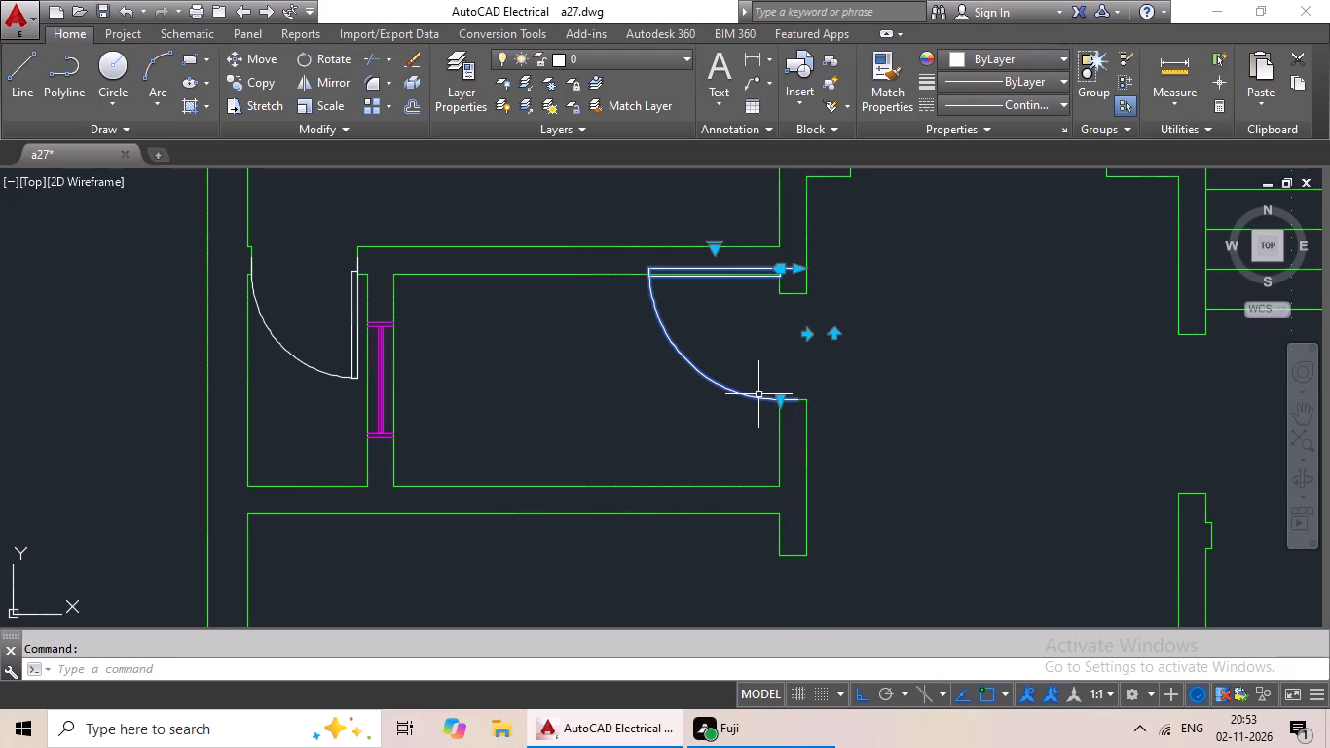
{"action": "left_click", "coordinate": [328, 114]}
{"action": "scroll", "coordinate": [830, 380], "scroll_direction": "up", "scroll_amount": 3}
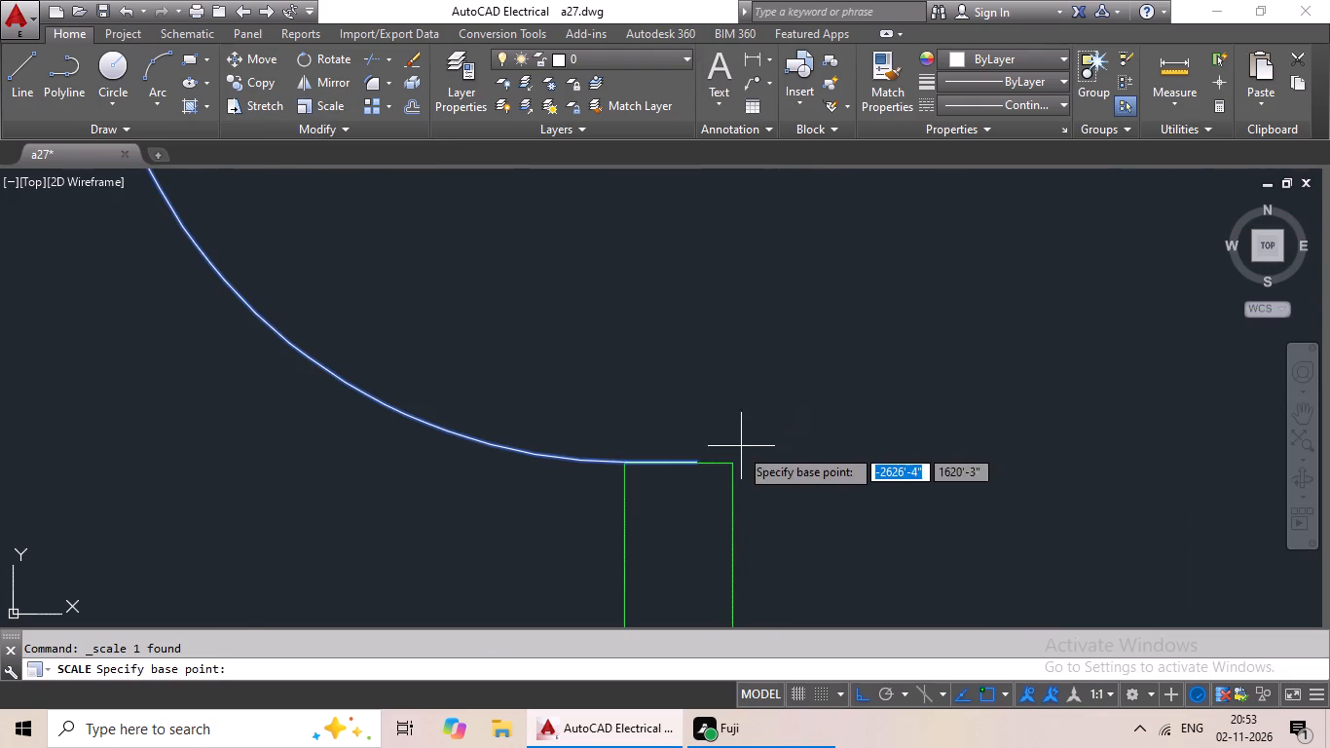
{"action": "left_click_drag", "start_coordinate": [693, 459], "coordinate": [692, 433]}
{"action": "left_click", "coordinate": [334, 665]}
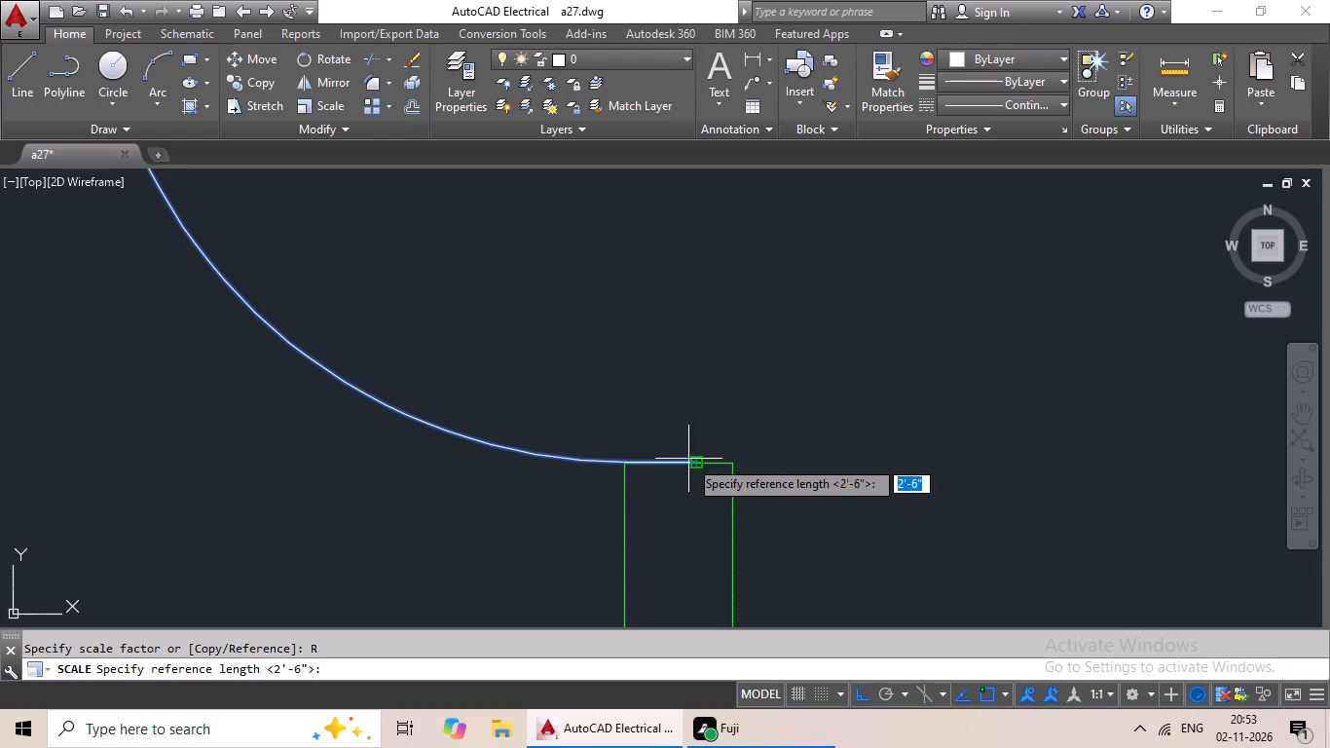
{"action": "left_click_drag", "start_coordinate": [694, 463], "coordinate": [695, 451]}
{"action": "middle_click_drag", "start_coordinate": [715, 365], "coordinate": [815, 669]}
{"action": "scroll", "coordinate": [816, 670], "scroll_direction": "down", "scroll_amount": 2}
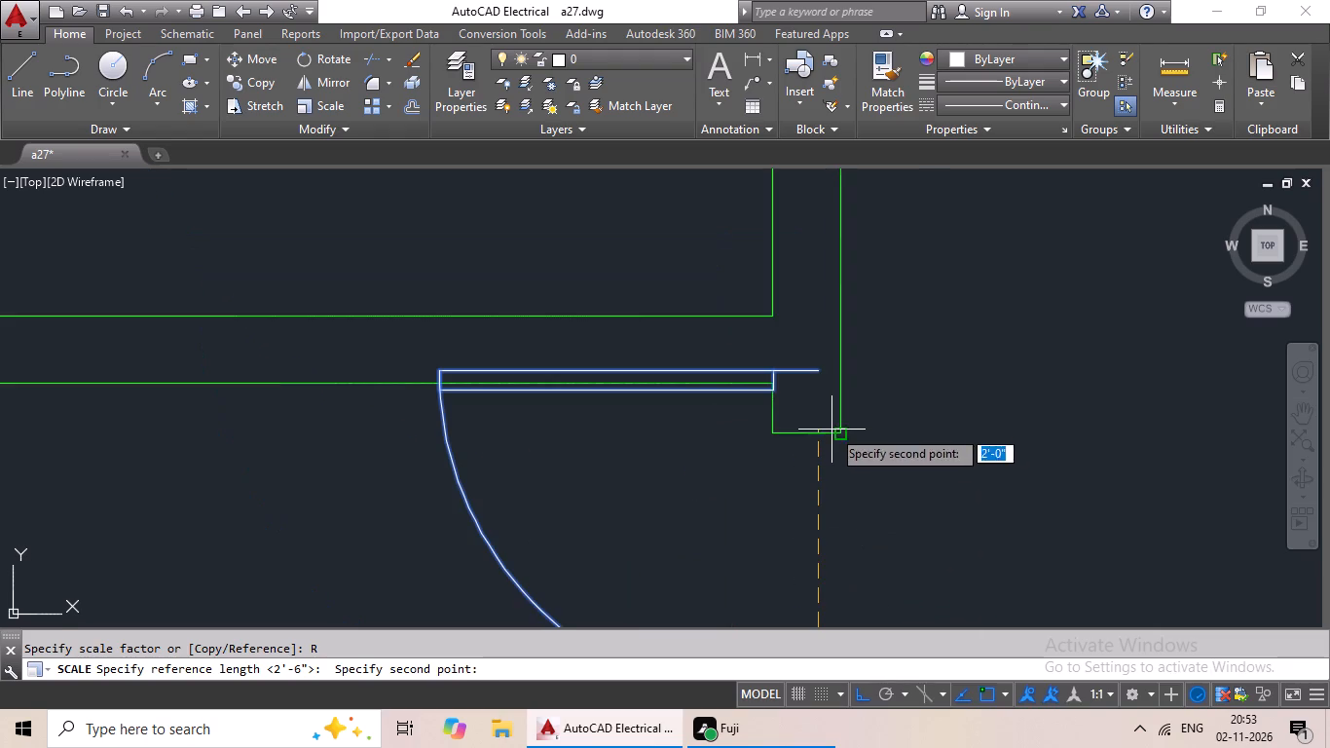
{"action": "left_click_drag", "start_coordinate": [820, 372], "coordinate": [819, 381]}
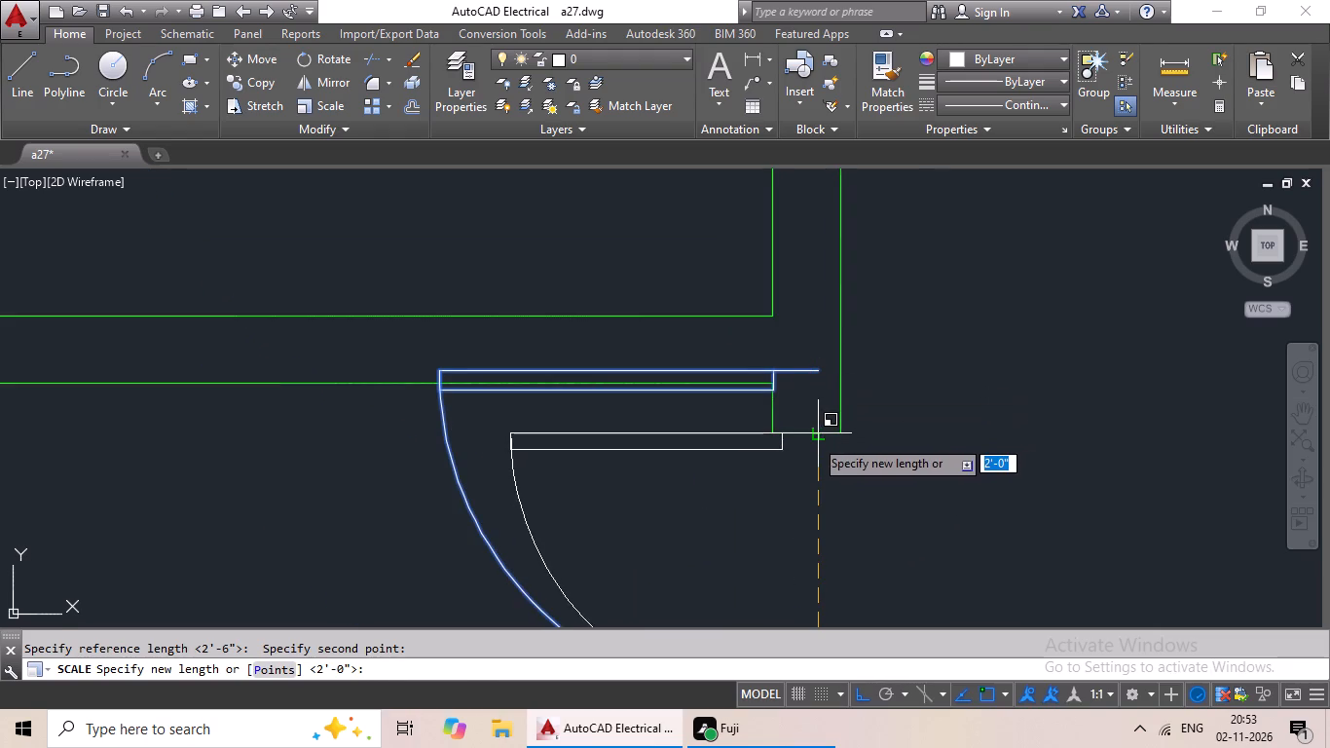
{"action": "left_click", "coordinate": [814, 438]}
{"action": "scroll", "coordinate": [893, 434], "scroll_direction": "down", "scroll_amount": 3}
{"action": "middle_click_drag", "start_coordinate": [939, 456], "coordinate": [837, 387]}
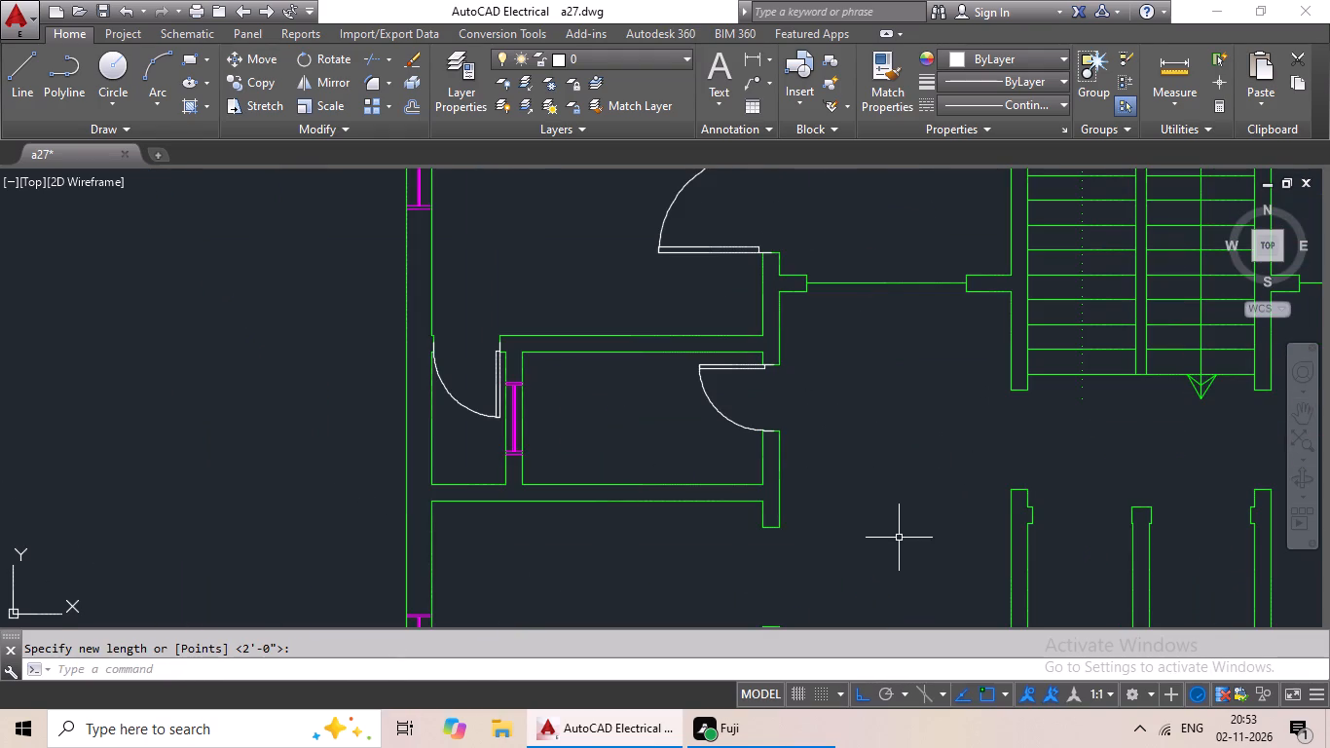
Copy the fitted small-room door and paste it on the lower jamb of the opening below the staircase's left wall.
{"action": "middle_click_drag", "start_coordinate": [898, 516], "coordinate": [724, 623]}
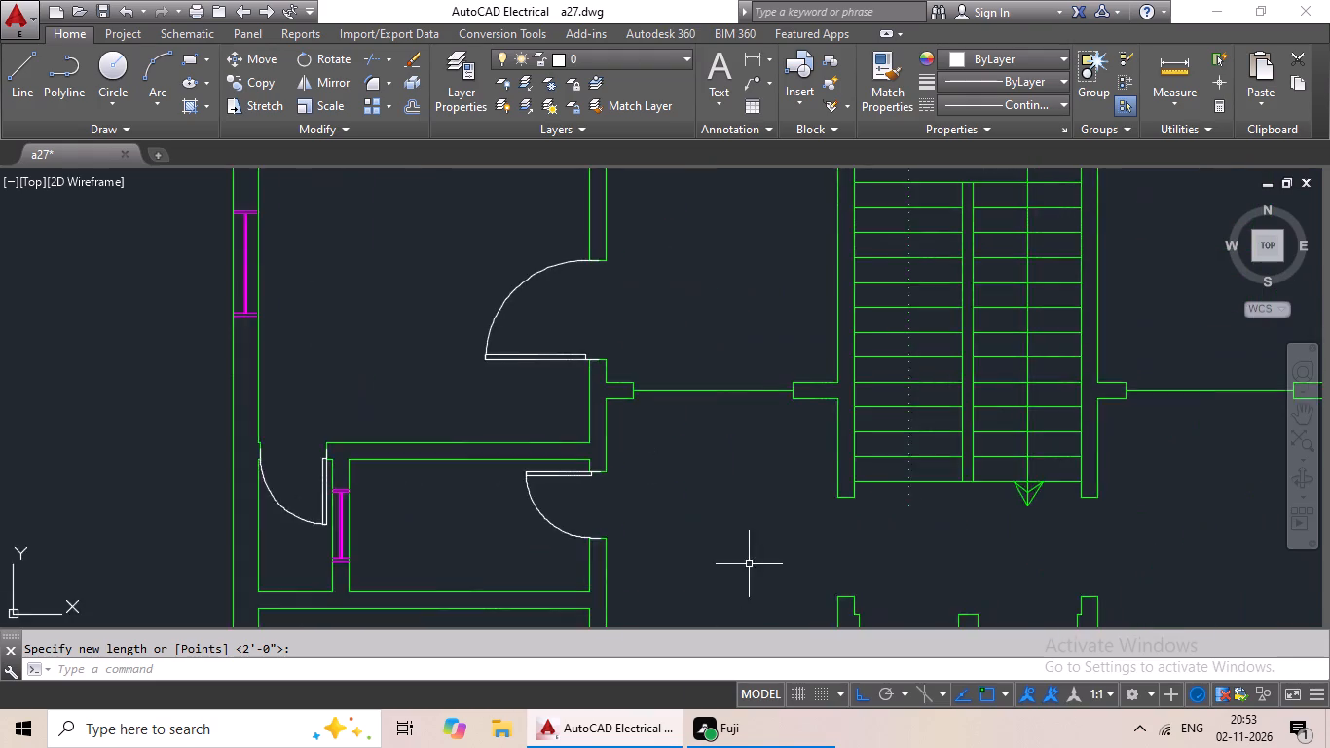
{"action": "scroll", "coordinate": [749, 564], "scroll_direction": "down", "scroll_amount": 1}
{"action": "middle_click_drag", "start_coordinate": [767, 542], "coordinate": [709, 547]}
{"action": "middle_click_drag", "start_coordinate": [711, 561], "coordinate": [707, 455]}
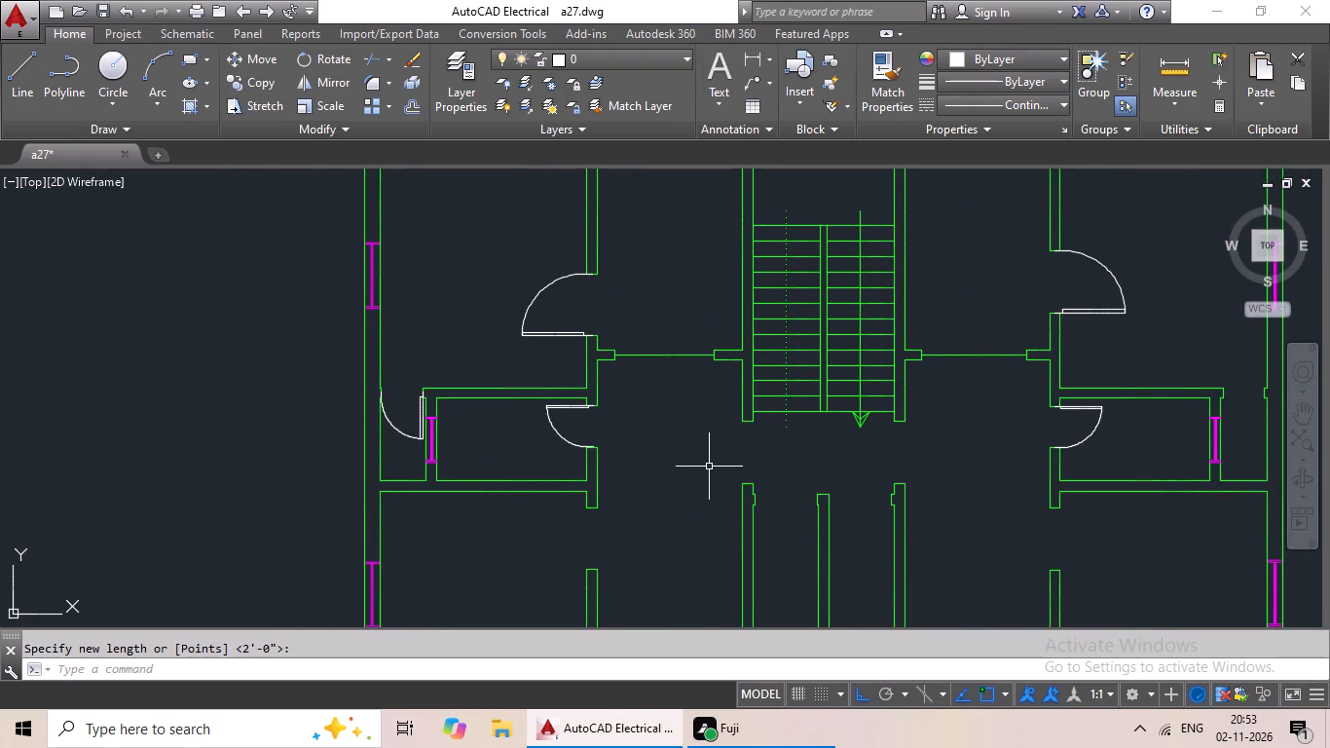
{"action": "middle_click_drag", "start_coordinate": [711, 463], "coordinate": [521, 508]}
{"action": "middle_click_drag", "start_coordinate": [522, 503], "coordinate": [530, 451]}
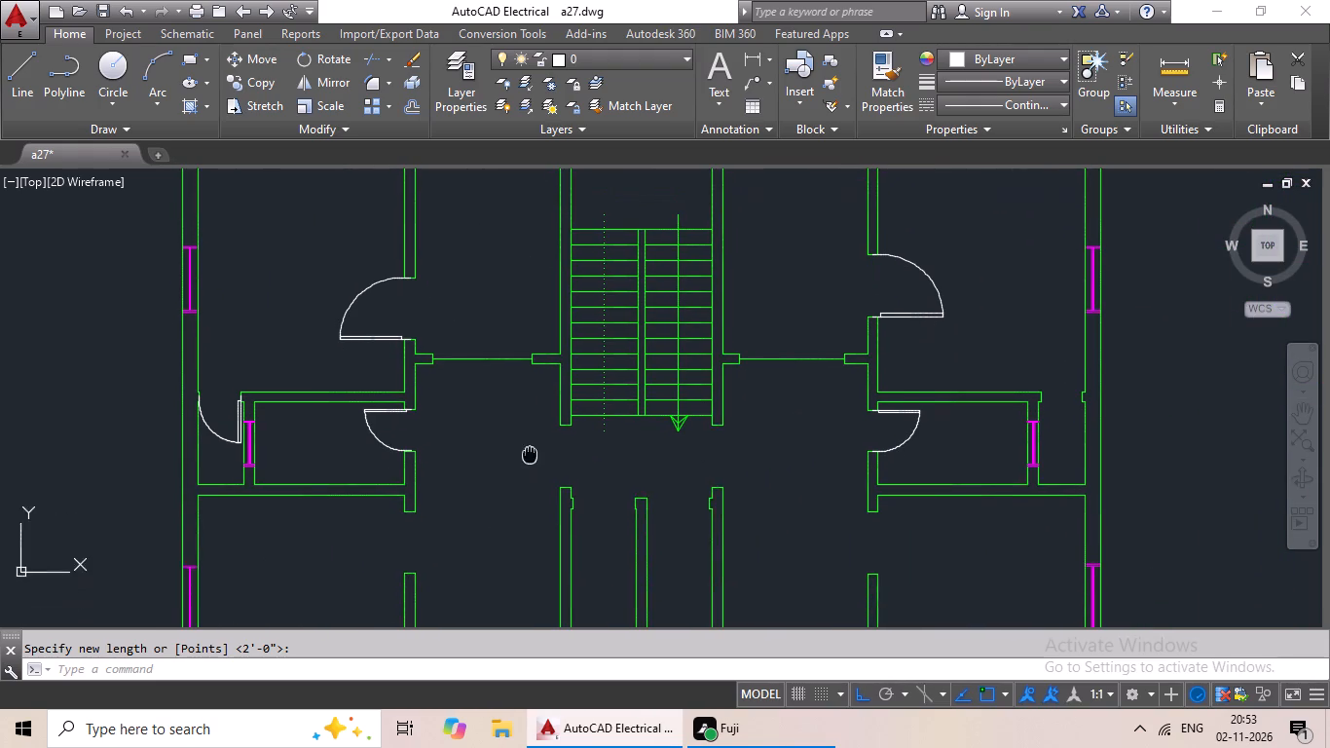
{"action": "middle_click_drag", "start_coordinate": [530, 451], "coordinate": [530, 445]}
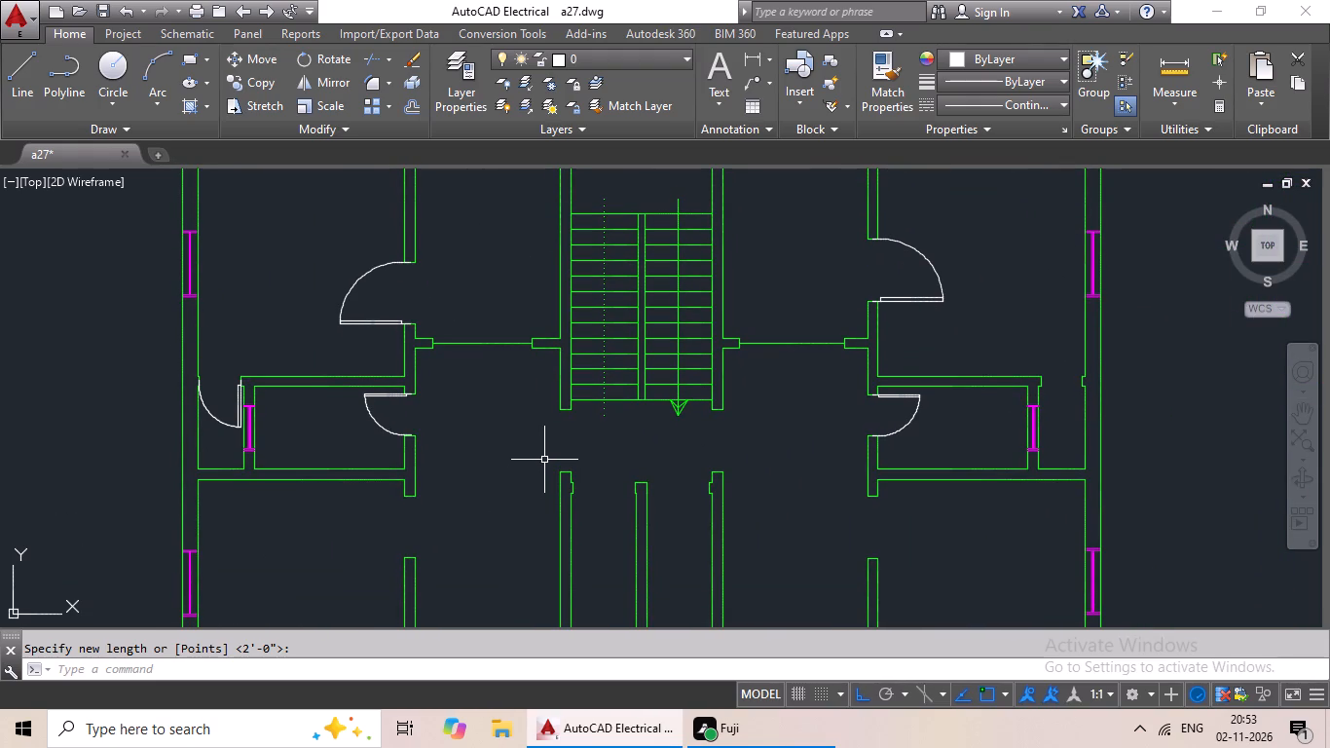
{"action": "left_click", "coordinate": [373, 422]}
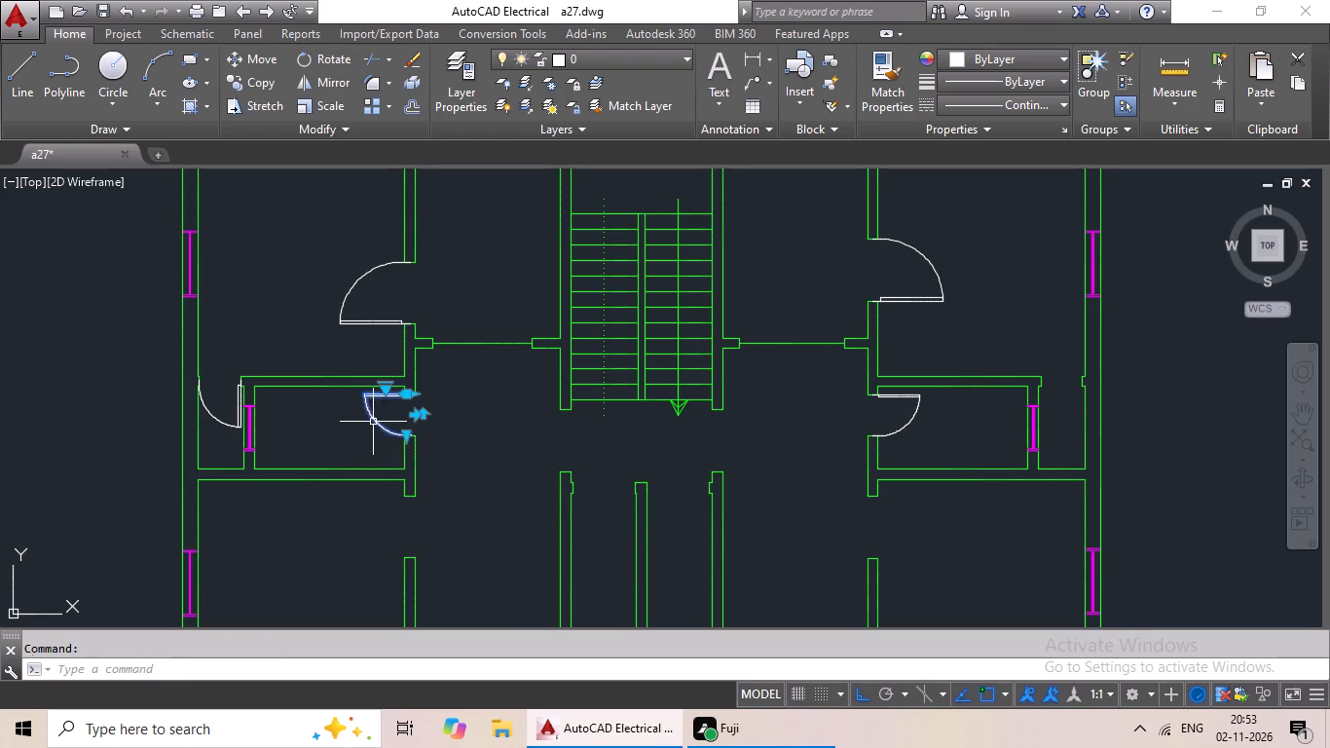
{"action": "key", "text": "ctrl+c"}
{"action": "key", "text": "ctrl+v"}
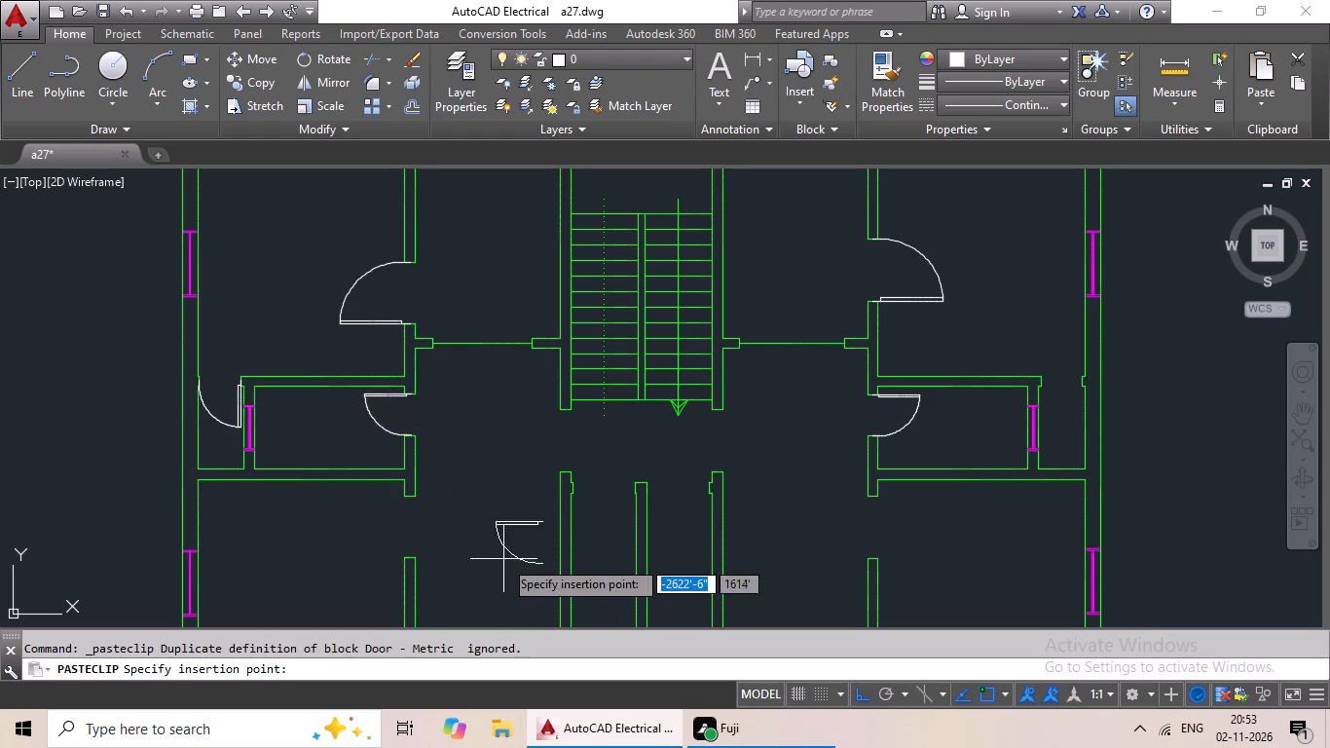
{"action": "scroll", "coordinate": [537, 484], "scroll_direction": "up", "scroll_amount": 4}
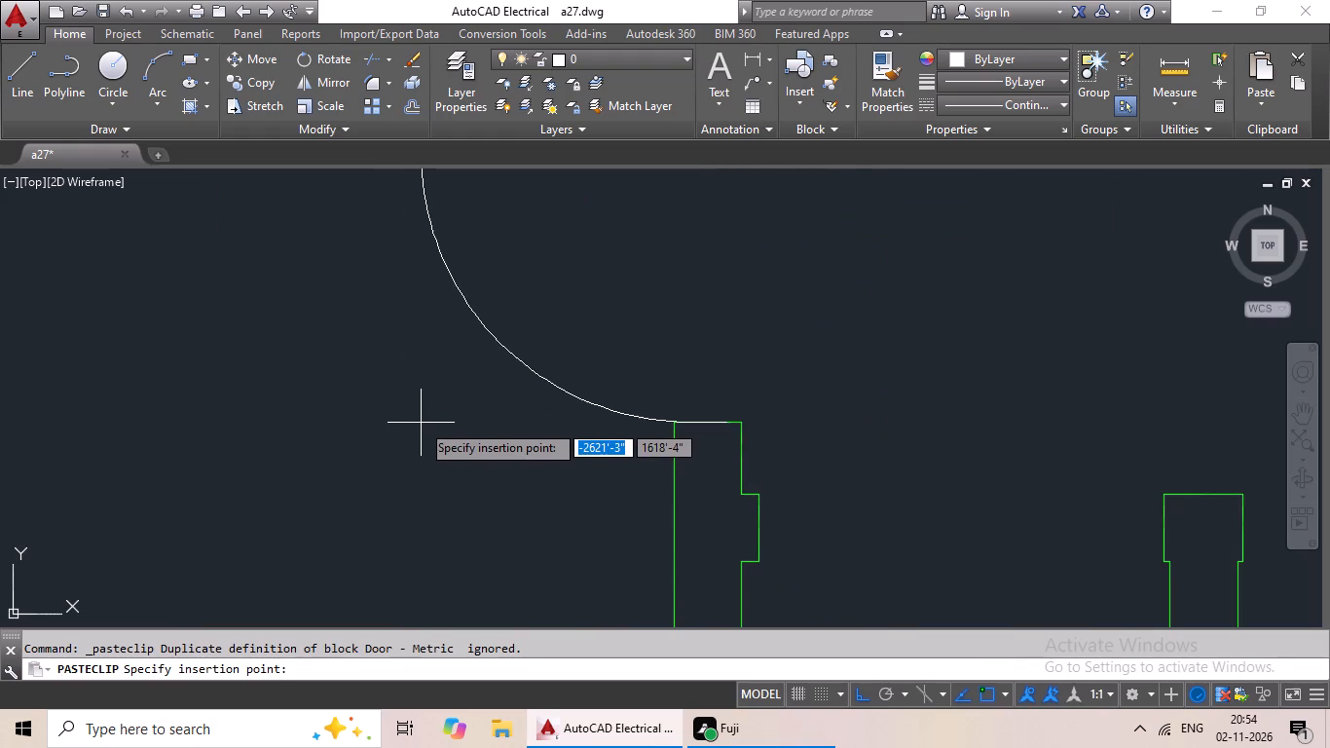
{"action": "left_click", "coordinate": [406, 423]}
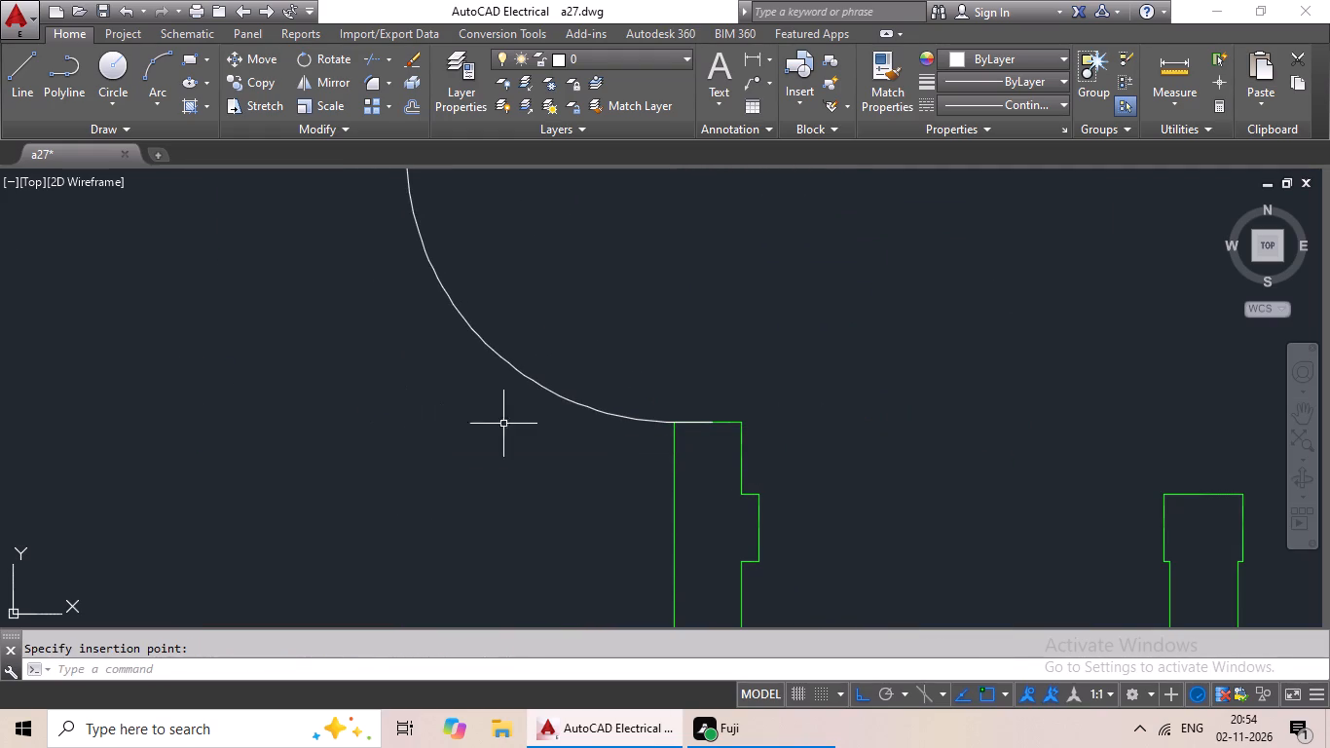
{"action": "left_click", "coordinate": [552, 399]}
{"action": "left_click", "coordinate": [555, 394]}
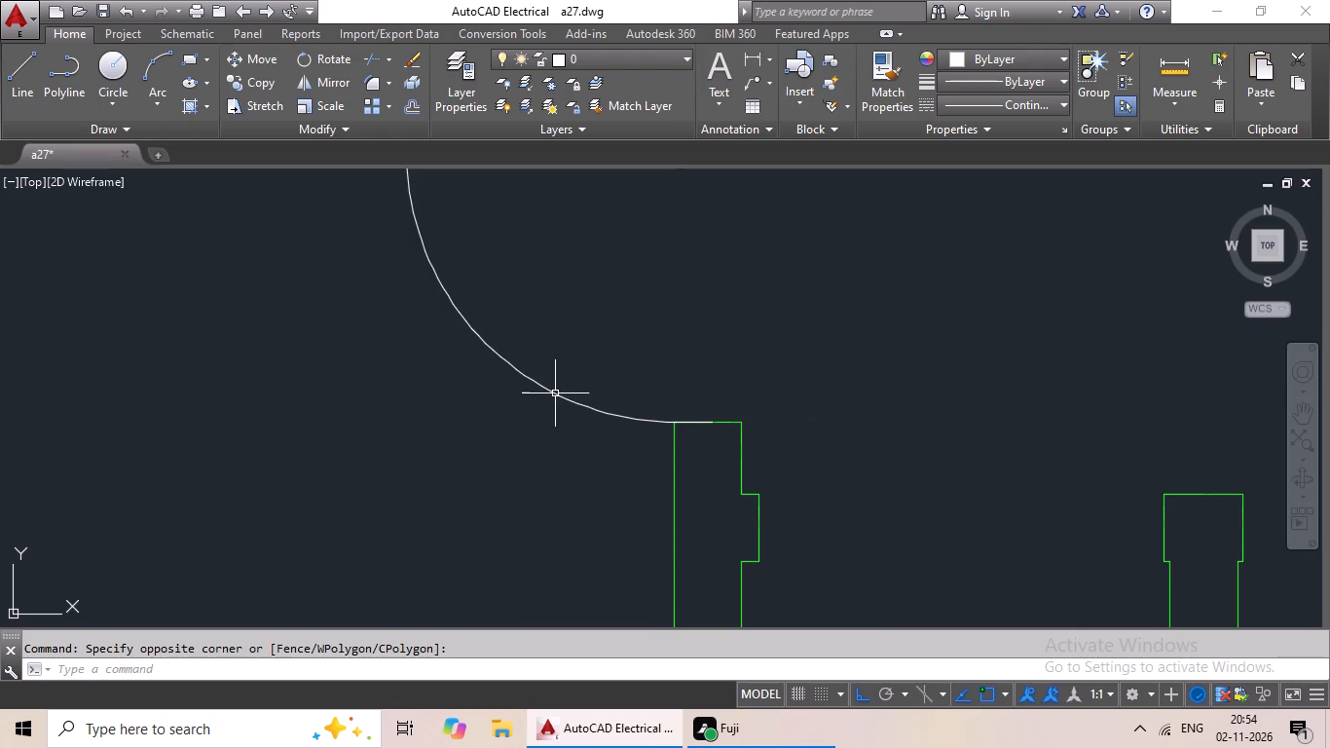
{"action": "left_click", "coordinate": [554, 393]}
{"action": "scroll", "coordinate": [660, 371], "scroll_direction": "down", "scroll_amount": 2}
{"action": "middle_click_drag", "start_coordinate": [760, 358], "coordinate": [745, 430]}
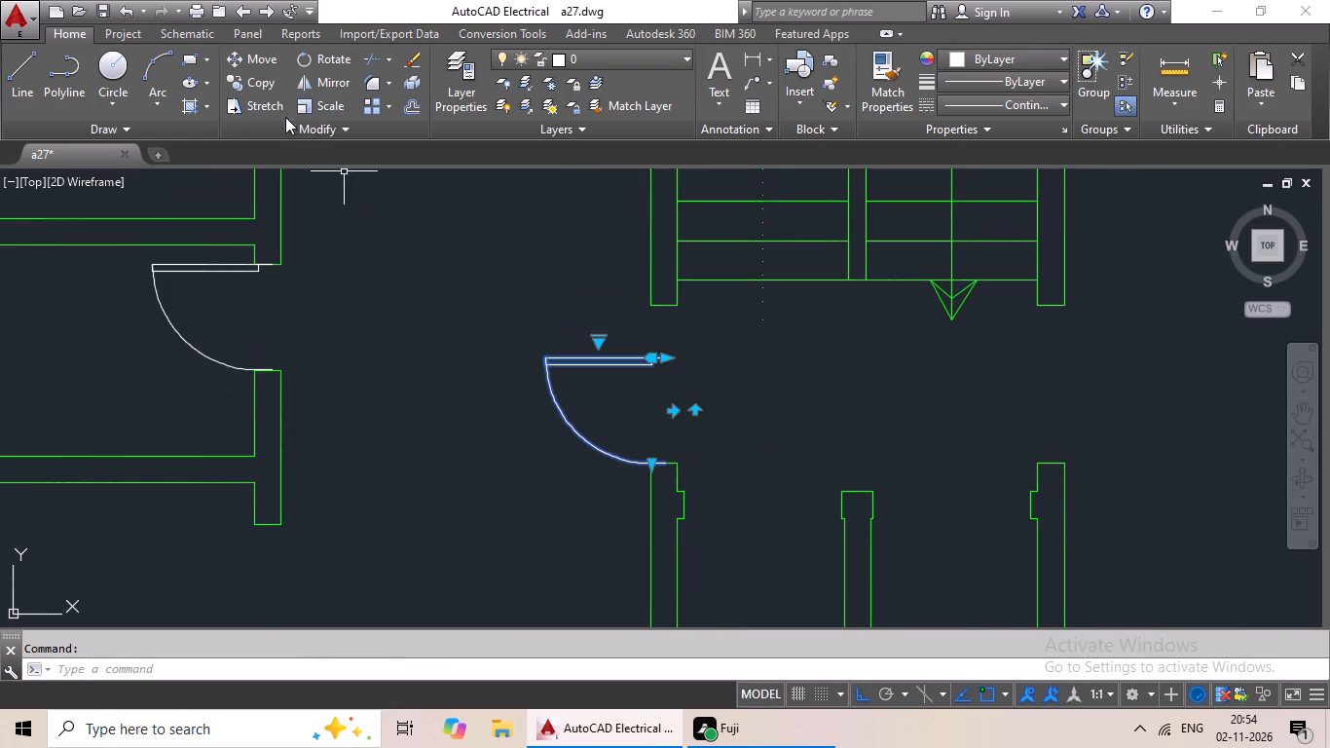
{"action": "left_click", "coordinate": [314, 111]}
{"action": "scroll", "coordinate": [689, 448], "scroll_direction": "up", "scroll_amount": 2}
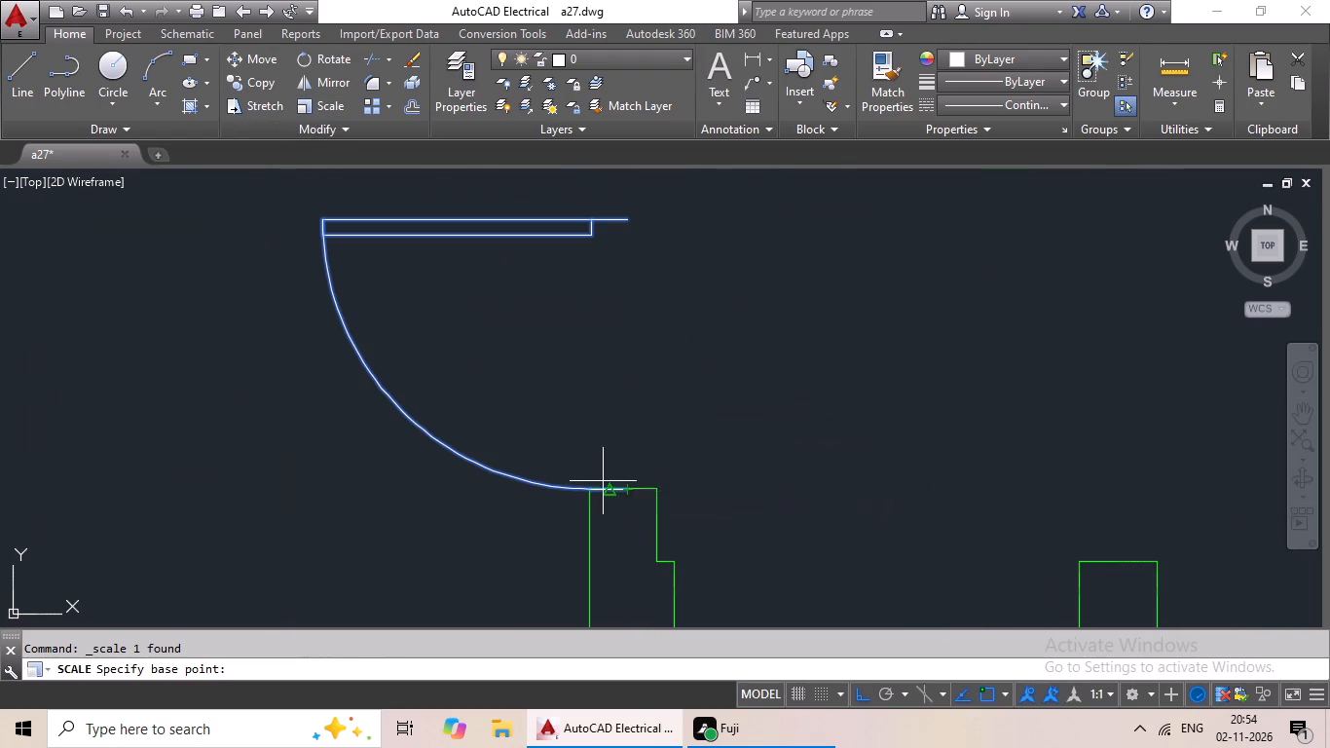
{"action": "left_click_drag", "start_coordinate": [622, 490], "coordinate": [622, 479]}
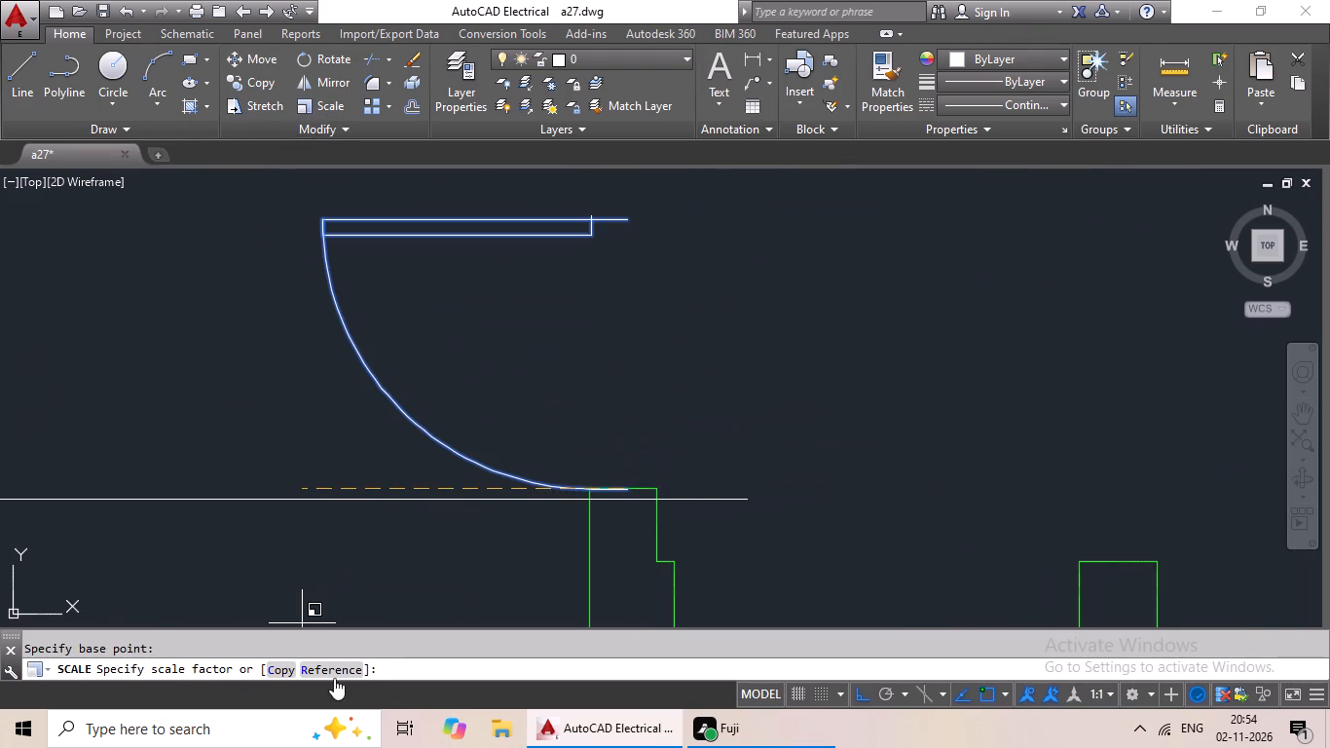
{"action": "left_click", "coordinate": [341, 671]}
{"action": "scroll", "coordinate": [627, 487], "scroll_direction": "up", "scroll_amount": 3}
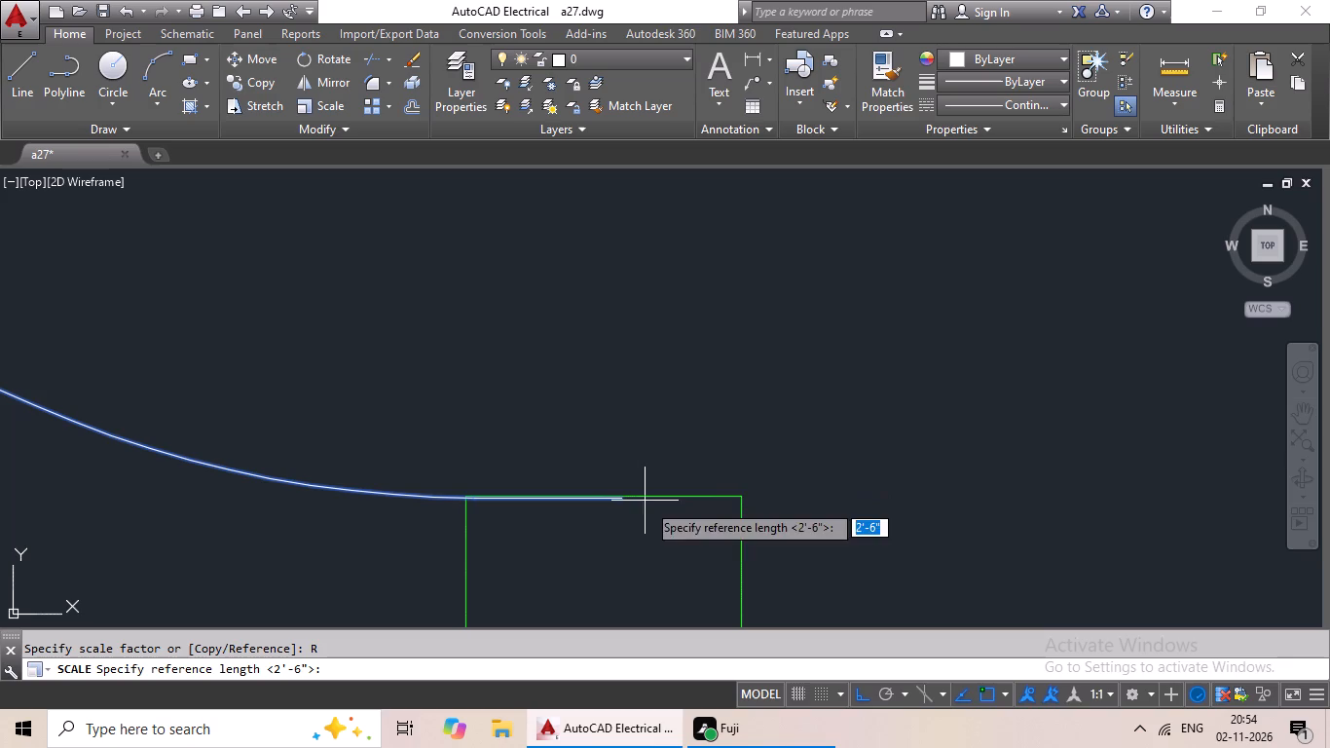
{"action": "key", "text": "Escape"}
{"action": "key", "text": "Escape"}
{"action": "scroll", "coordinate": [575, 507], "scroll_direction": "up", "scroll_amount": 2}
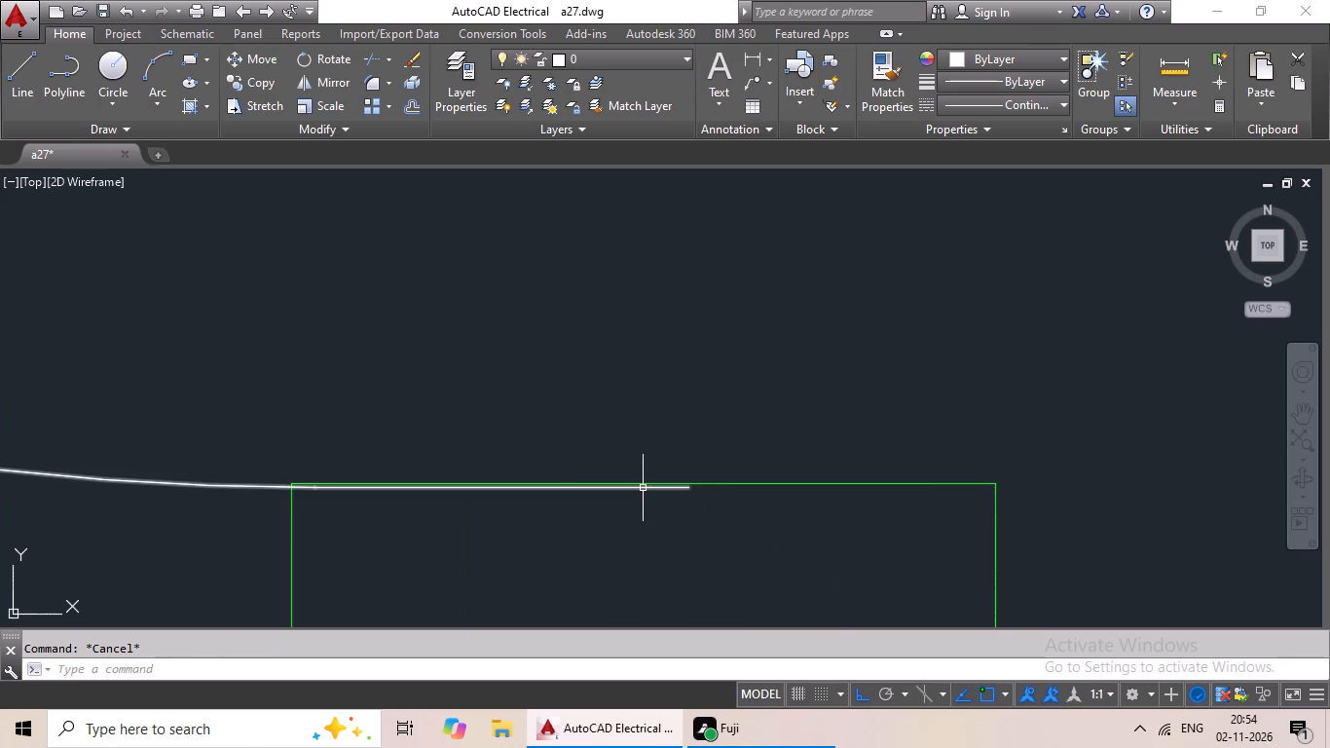
Stretch the pasted door below the staircase's left wall from its lower end onto the top edge of the lower jamb.
{"action": "left_click", "coordinate": [643, 488]}
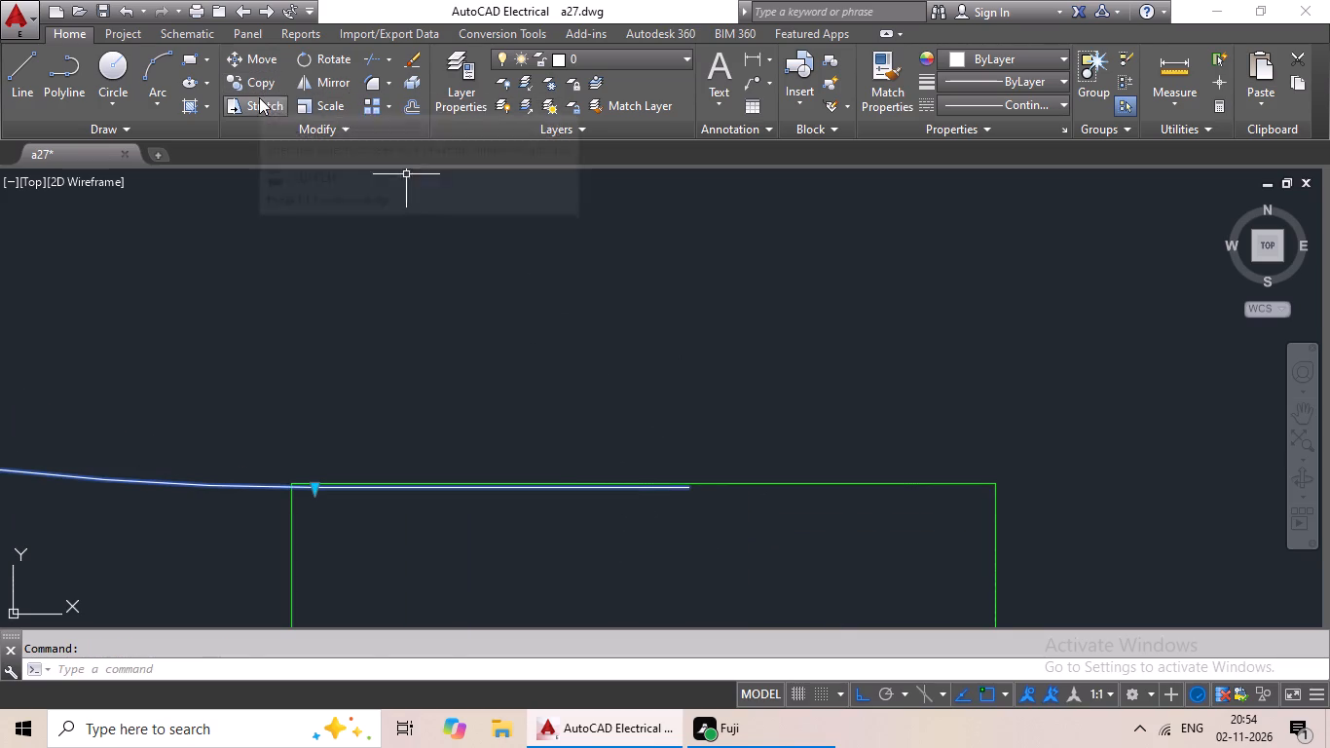
{"action": "left_click", "coordinate": [259, 97]}
{"action": "scroll", "coordinate": [668, 479], "scroll_direction": "up", "scroll_amount": 3}
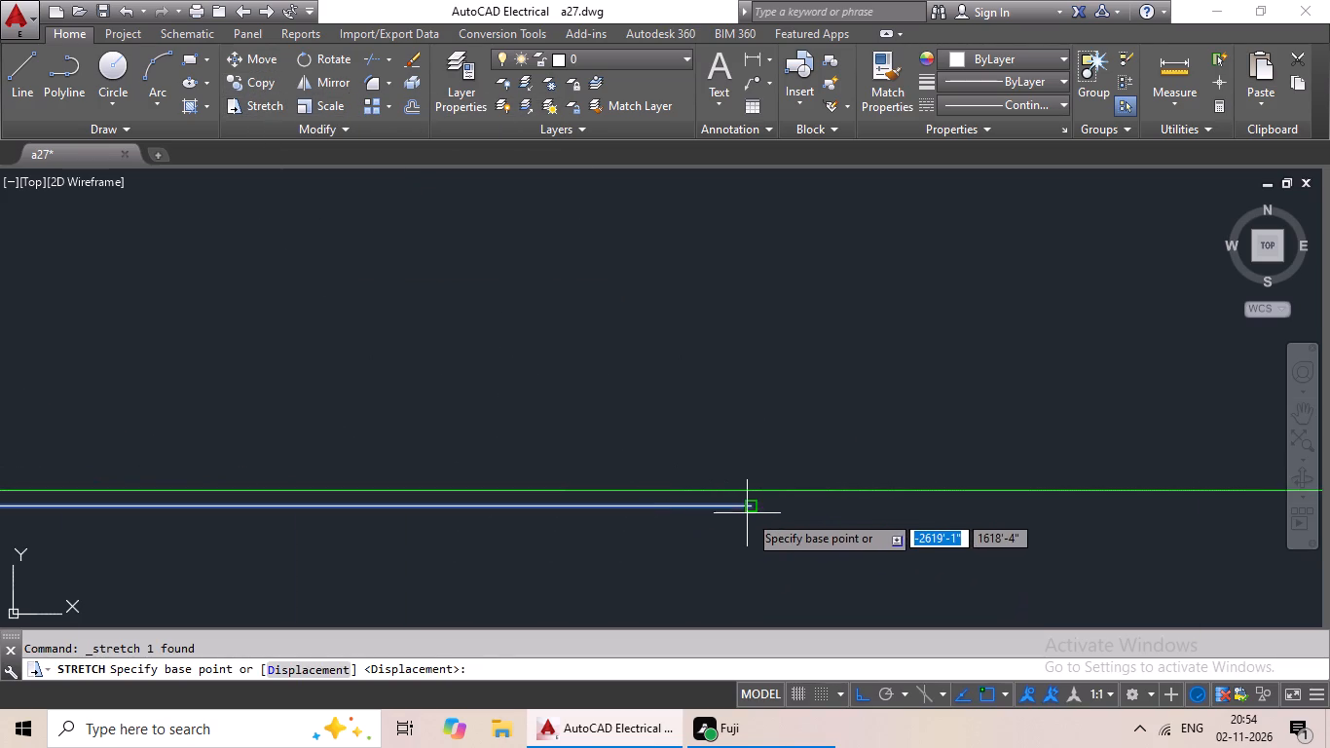
{"action": "left_click", "coordinate": [749, 511]}
{"action": "left_click", "coordinate": [751, 486]}
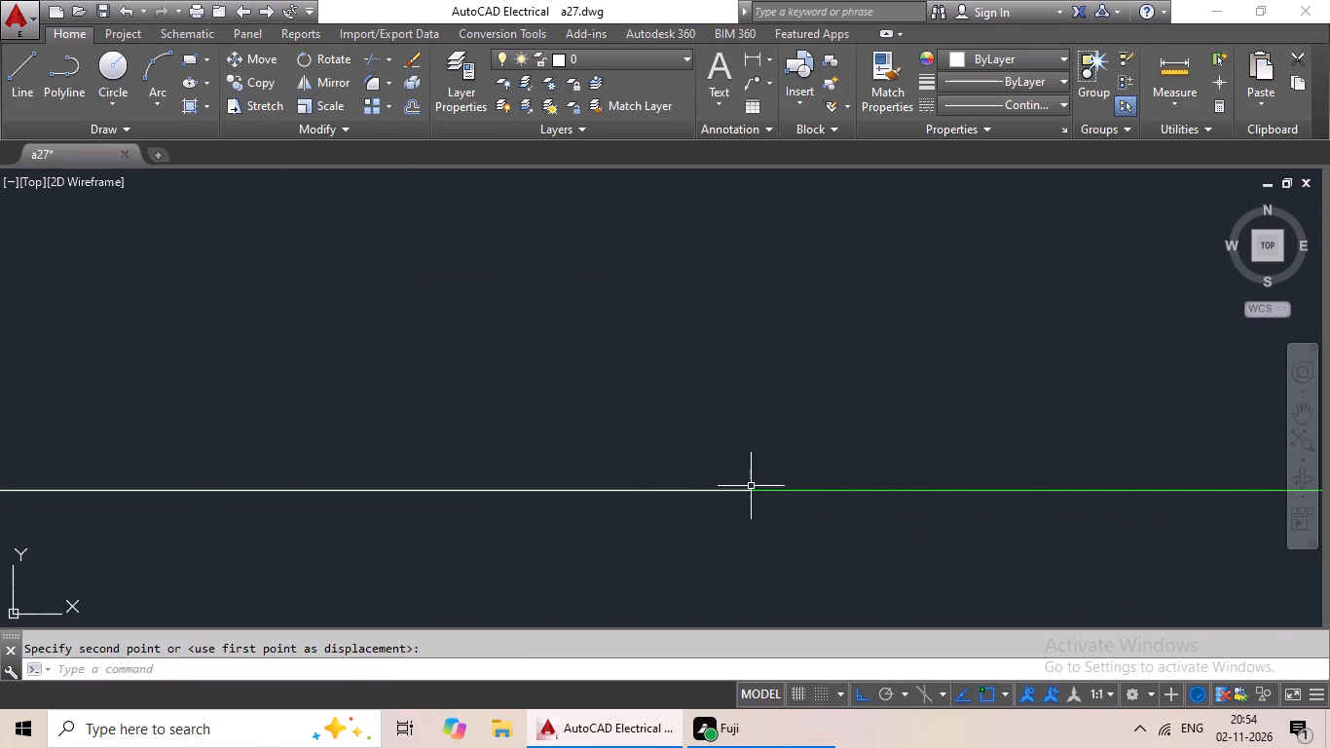
Scale this door by reference from its end on the lower jamb so that it reaches the upper jamb.
{"action": "scroll", "coordinate": [810, 470], "scroll_direction": "down", "scroll_amount": 6}
{"action": "left_click", "coordinate": [591, 445]}
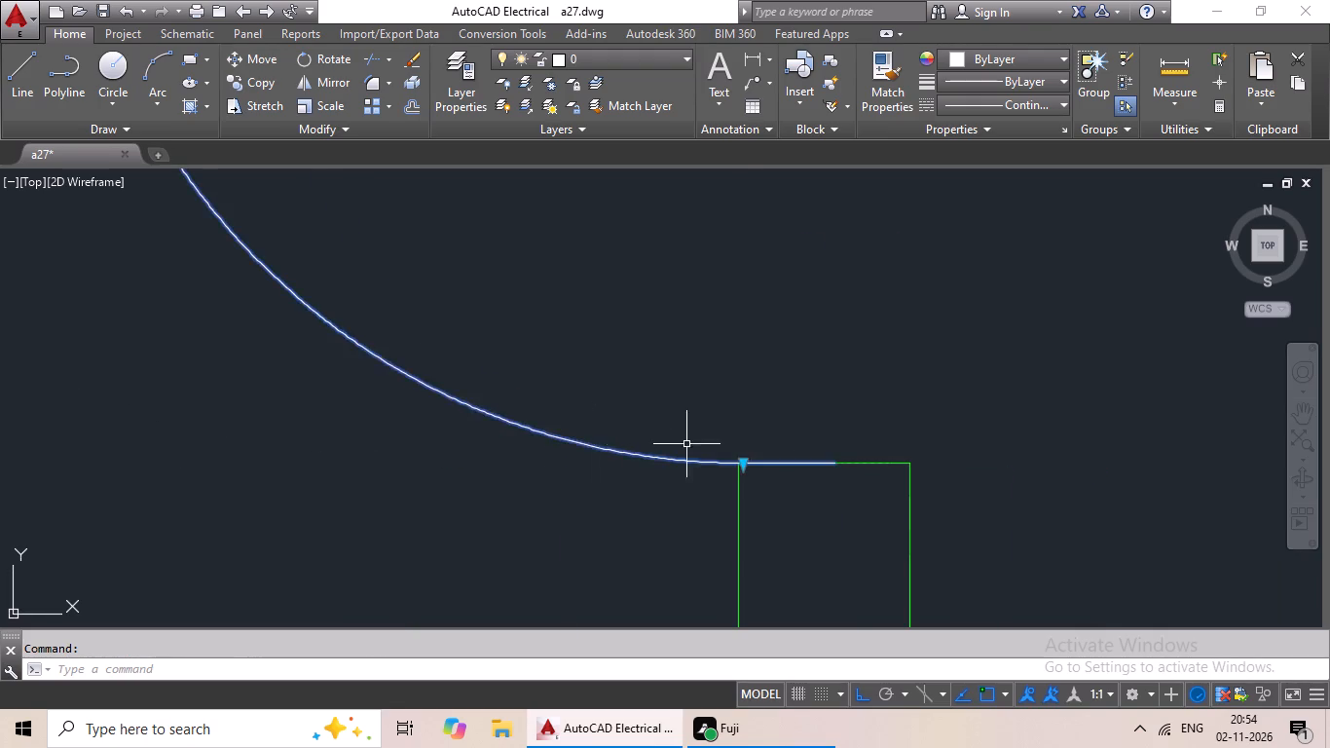
{"action": "scroll", "coordinate": [694, 444], "scroll_direction": "down", "scroll_amount": 2}
{"action": "middle_click_drag", "start_coordinate": [757, 487], "coordinate": [757, 550]}
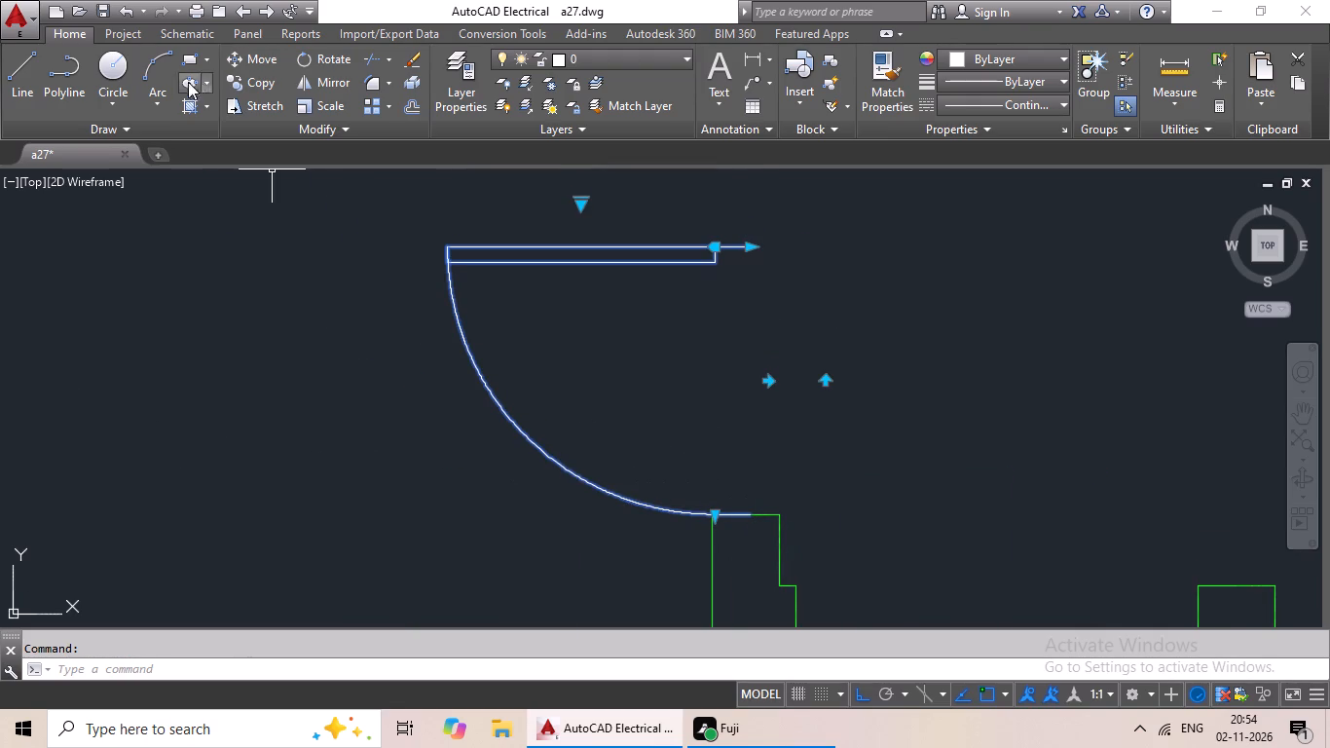
{"action": "left_click", "coordinate": [308, 101]}
{"action": "scroll", "coordinate": [788, 509], "scroll_direction": "up", "scroll_amount": 2}
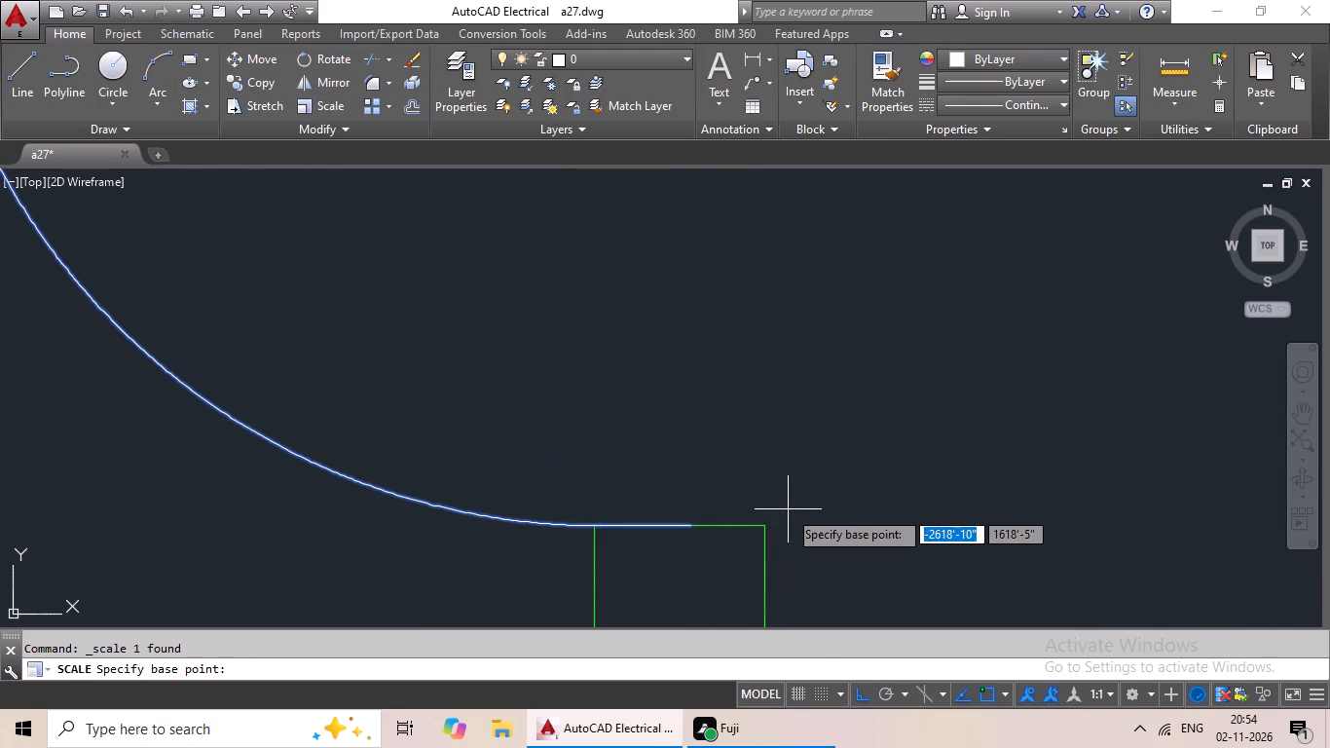
{"action": "left_click_drag", "start_coordinate": [688, 525], "coordinate": [694, 495]}
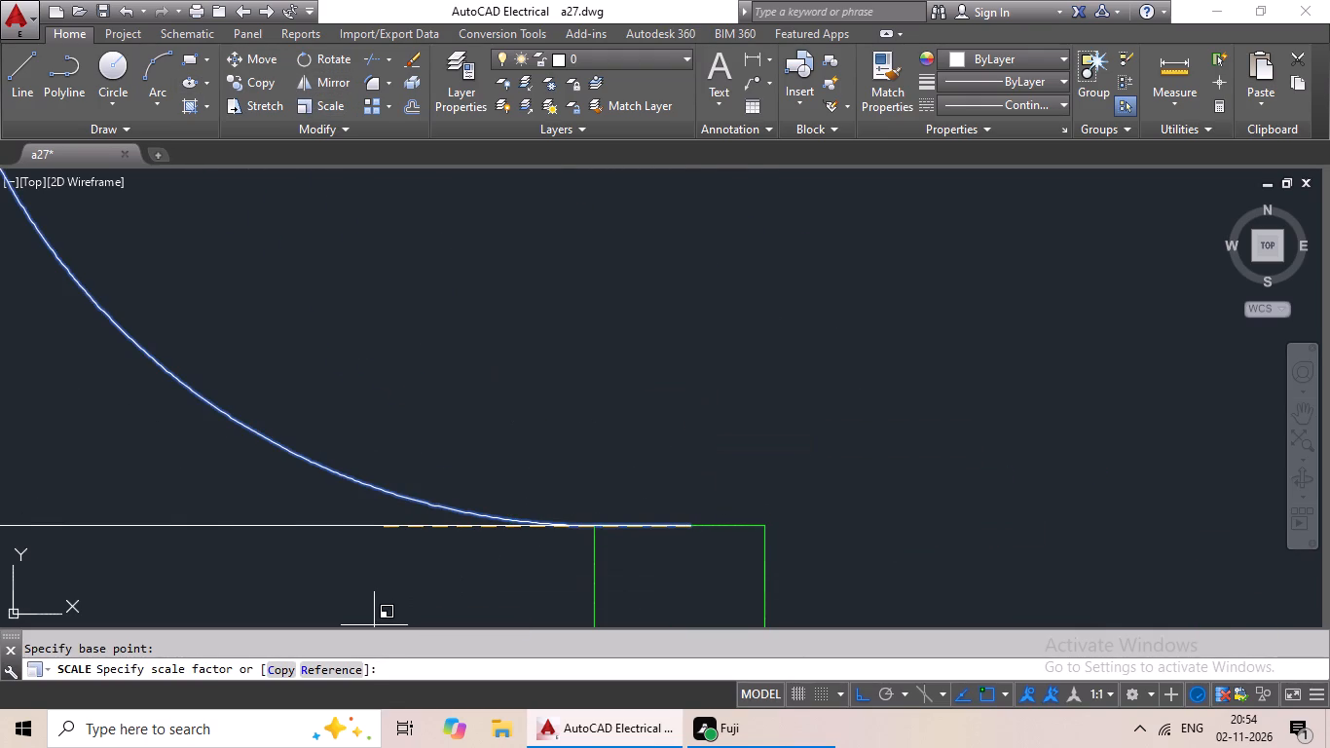
{"action": "left_click", "coordinate": [341, 667]}
{"action": "left_click_drag", "start_coordinate": [691, 524], "coordinate": [693, 519]}
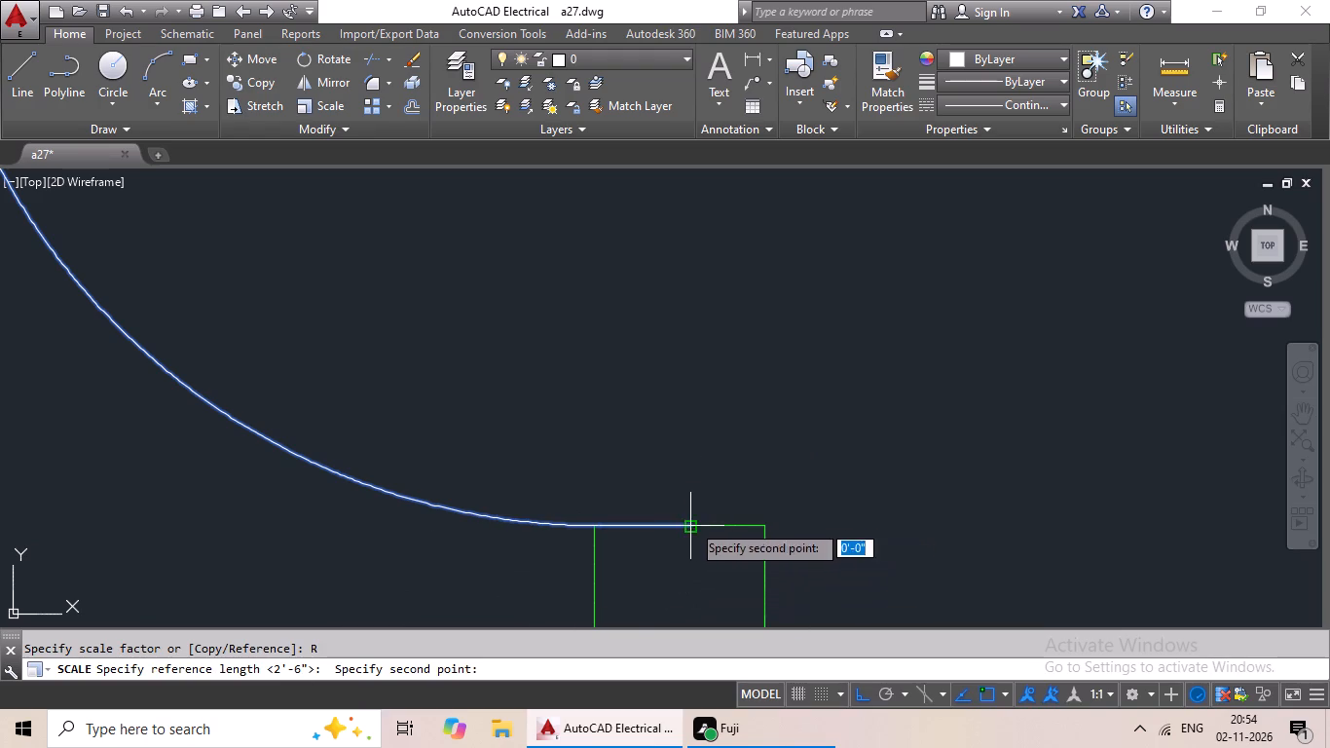
{"action": "left_click_drag", "start_coordinate": [693, 519], "coordinate": [698, 503]}
{"action": "scroll", "coordinate": [712, 332], "scroll_direction": "down", "scroll_amount": 2}
{"action": "middle_click_drag", "start_coordinate": [712, 337], "coordinate": [700, 574]}
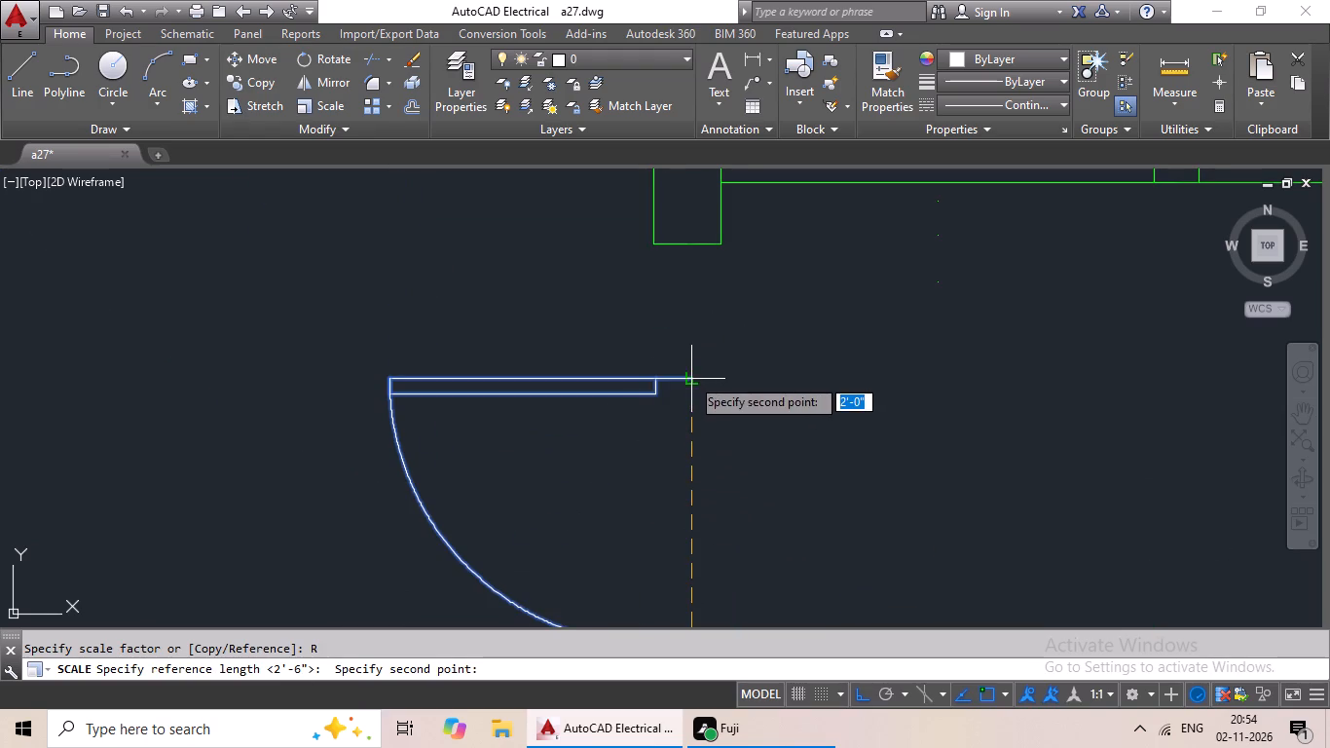
{"action": "left_click", "coordinate": [690, 377]}
{"action": "left_click", "coordinate": [691, 243]}
Copy the door of the small room in the right half and paste it at the lower jamb's midpoint below the staircase's right wall.
{"action": "scroll", "coordinate": [815, 282], "scroll_direction": "down", "scroll_amount": 4}
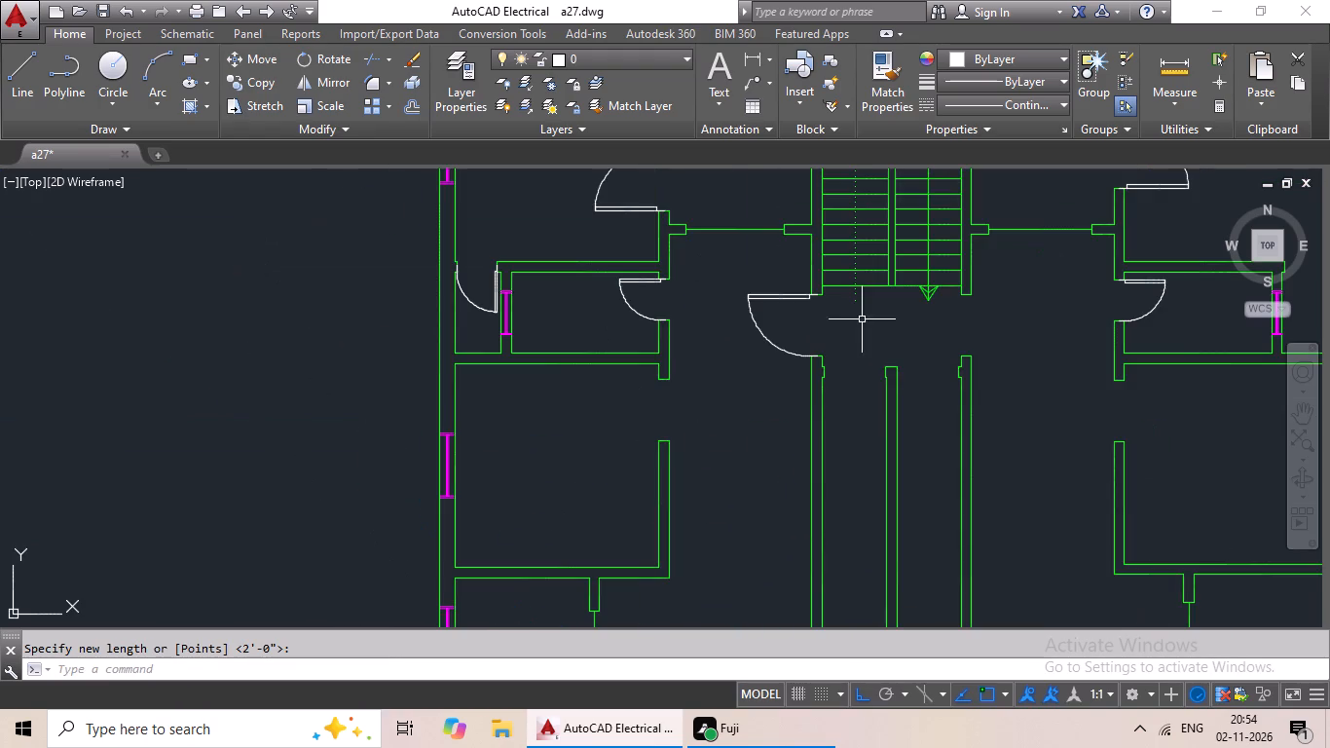
{"action": "middle_click_drag", "start_coordinate": [881, 322], "coordinate": [757, 358]}
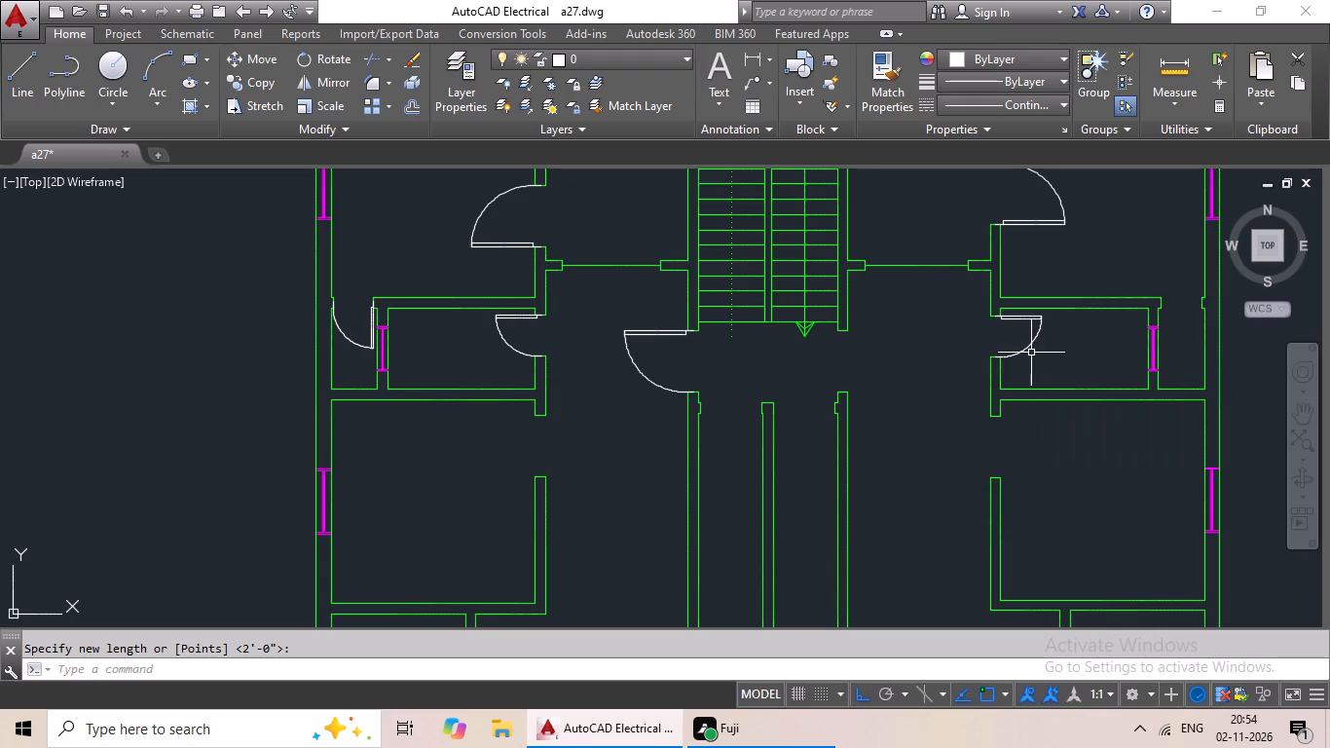
{"action": "left_click", "coordinate": [1033, 344]}
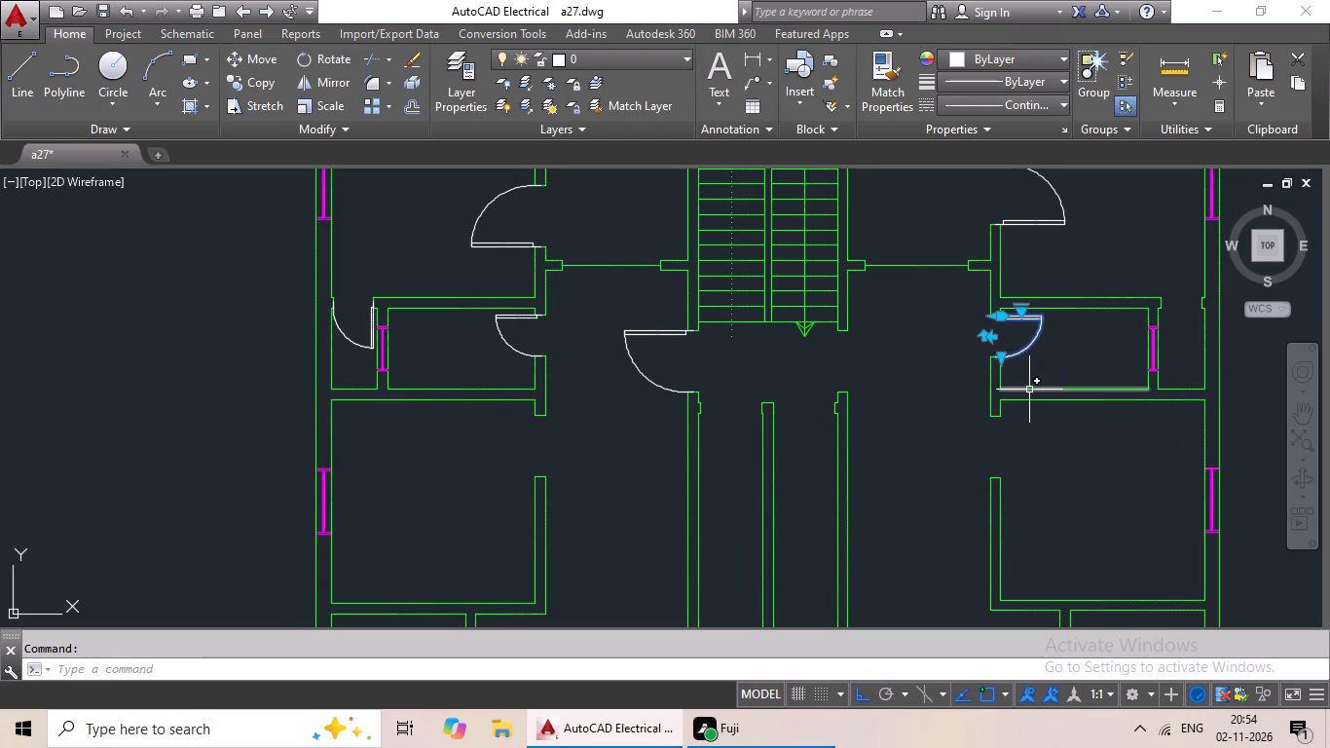
{"action": "key", "text": "ctrl+c"}
{"action": "key", "text": "ctrl+v"}
{"action": "scroll", "coordinate": [884, 393], "scroll_direction": "up", "scroll_amount": 3}
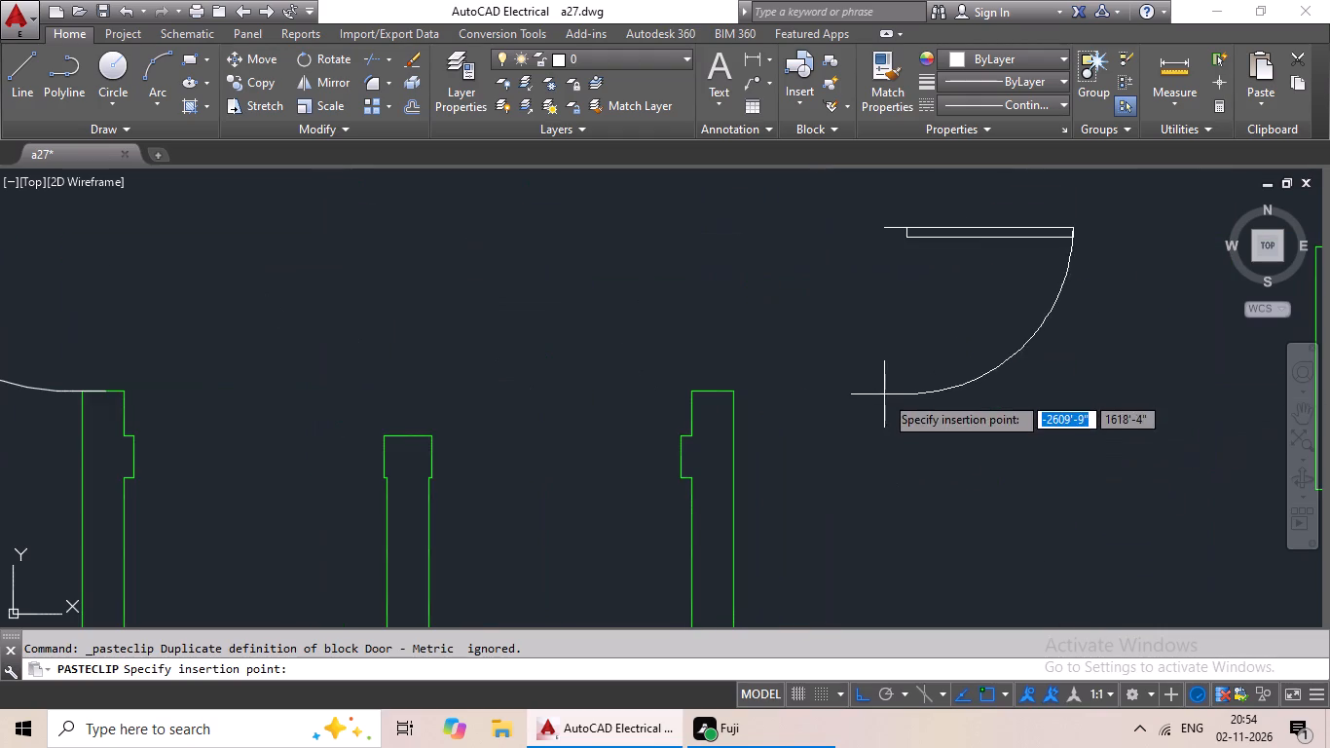
{"action": "scroll", "coordinate": [727, 393], "scroll_direction": "up", "scroll_amount": 4}
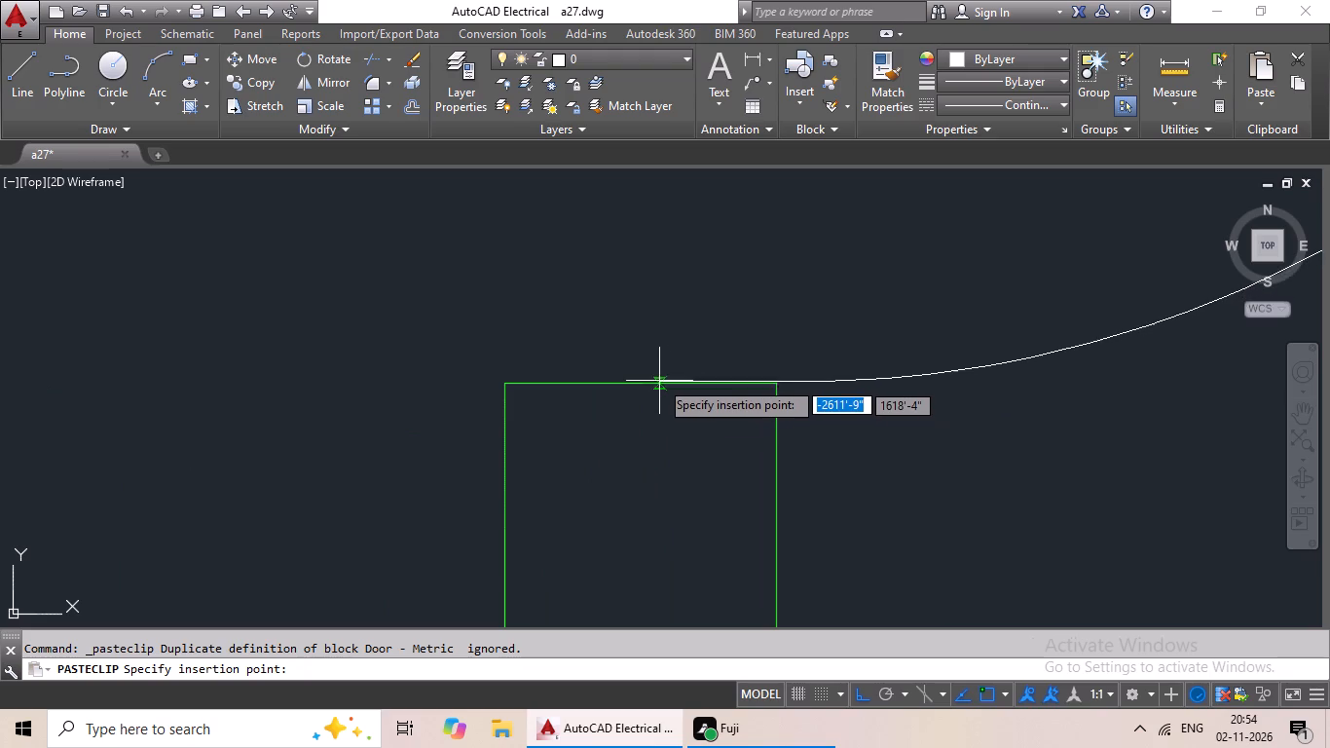
{"action": "scroll", "coordinate": [639, 385], "scroll_direction": "up", "scroll_amount": 3}
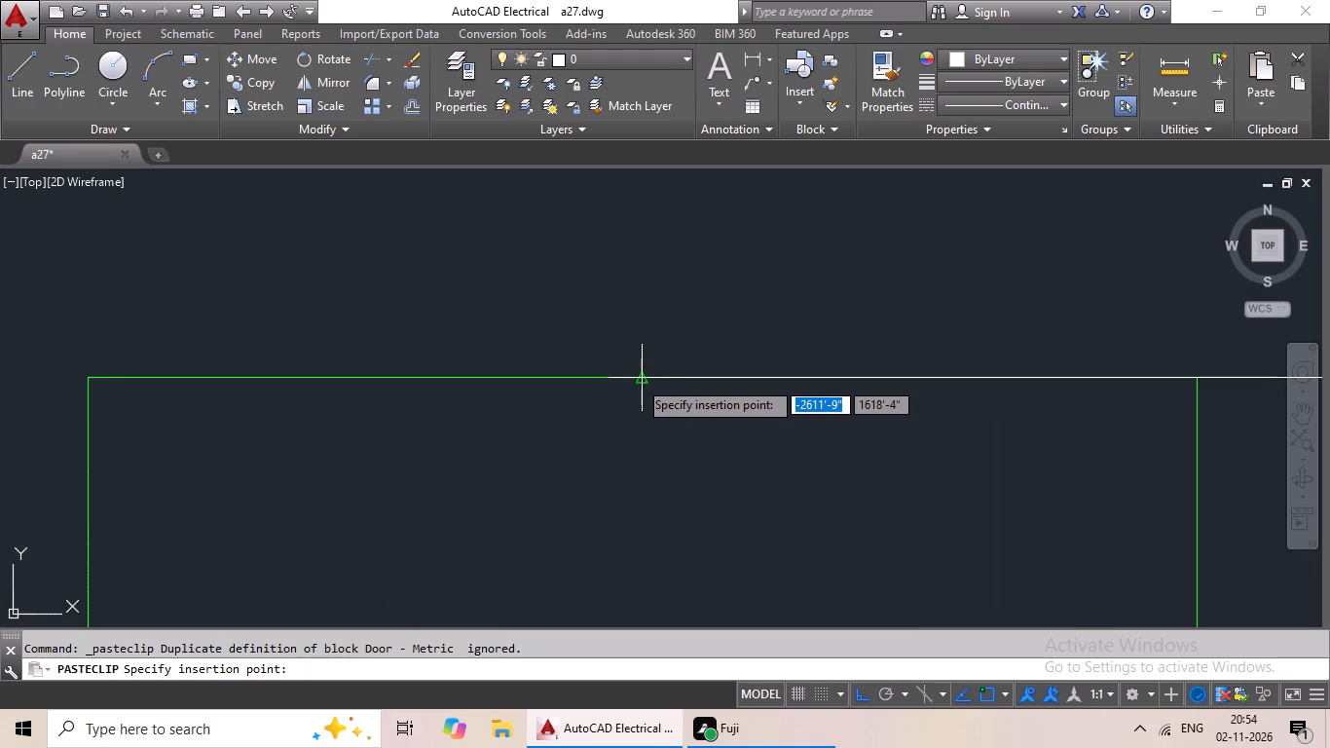
{"action": "left_click", "coordinate": [638, 380]}
Scale the door below the staircase's right wall by reference from its lower-jamb end so that it reaches the upper jamb.
{"action": "scroll", "coordinate": [734, 379], "scroll_direction": "down", "scroll_amount": 8}
{"action": "middle_click_drag", "start_coordinate": [890, 467], "coordinate": [877, 560]}
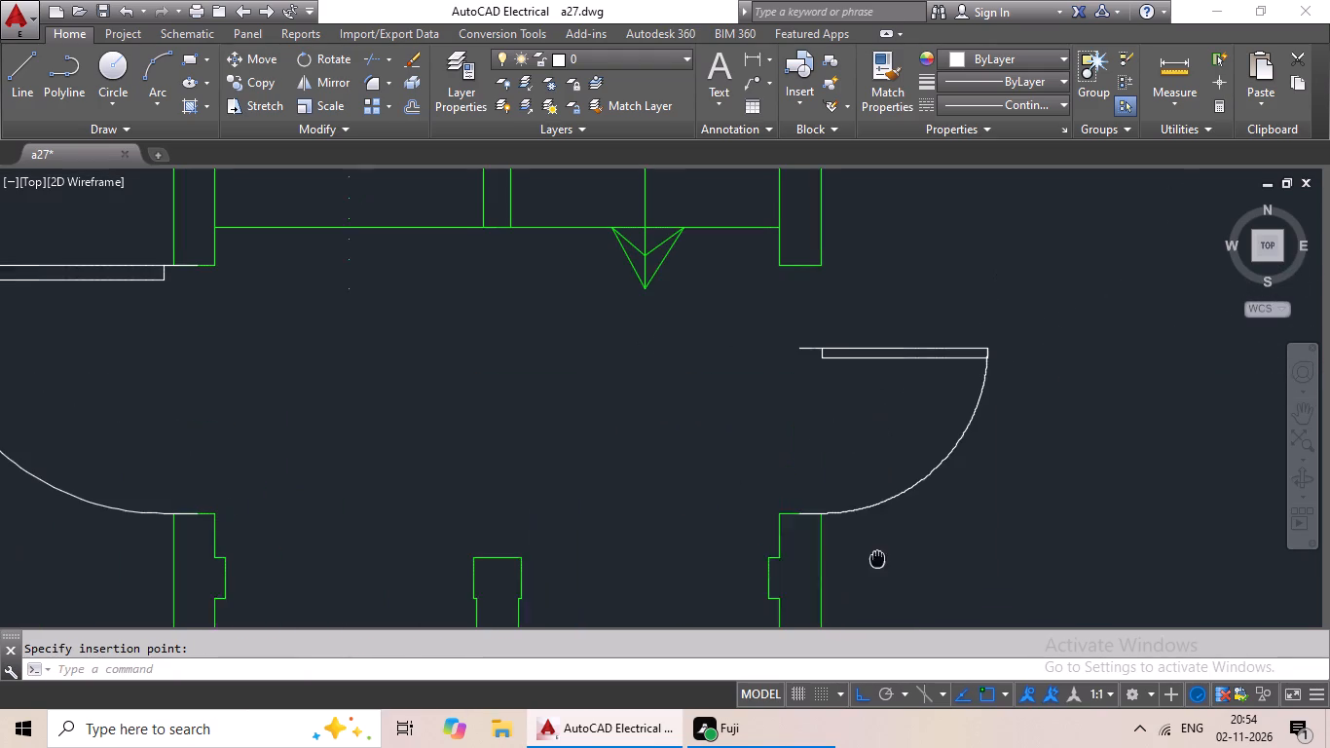
{"action": "middle_click_drag", "start_coordinate": [877, 560], "coordinate": [877, 562]}
{"action": "left_click", "coordinate": [894, 504]}
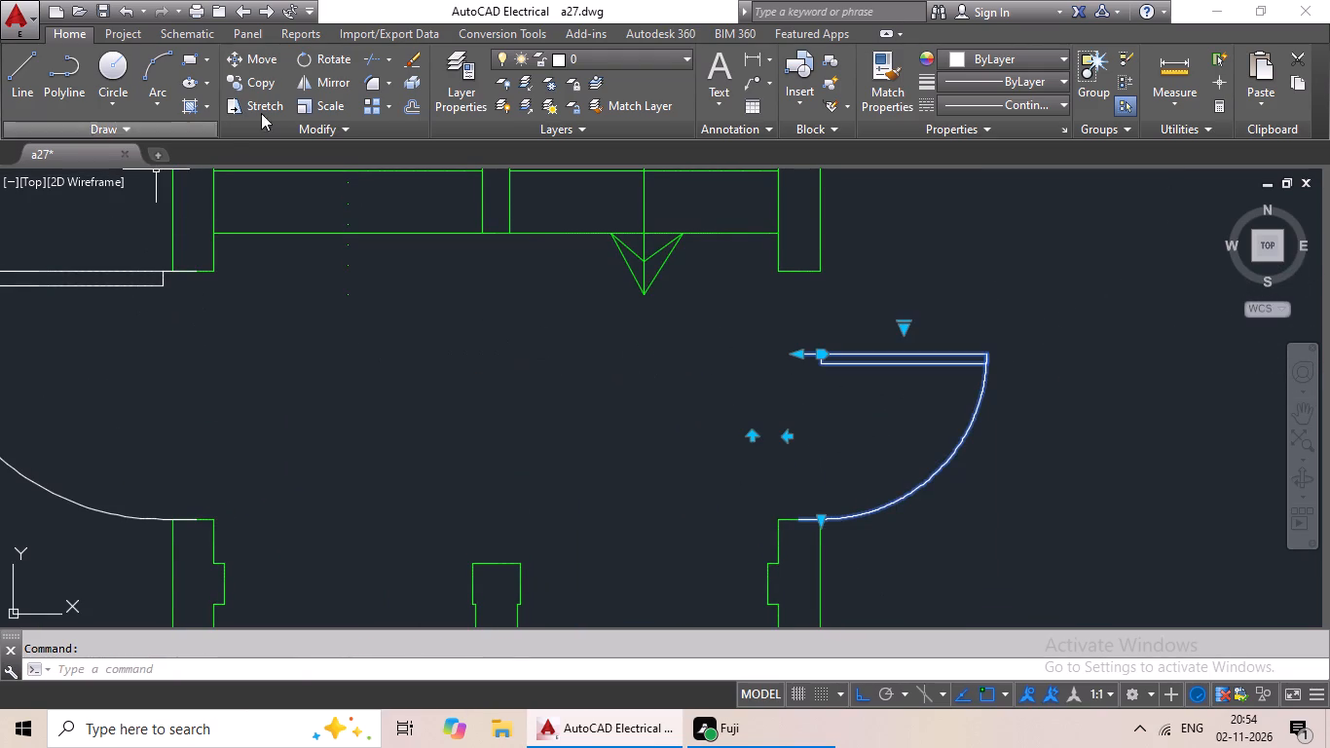
{"action": "left_click", "coordinate": [315, 105]}
{"action": "scroll", "coordinate": [826, 509], "scroll_direction": "up", "scroll_amount": 2}
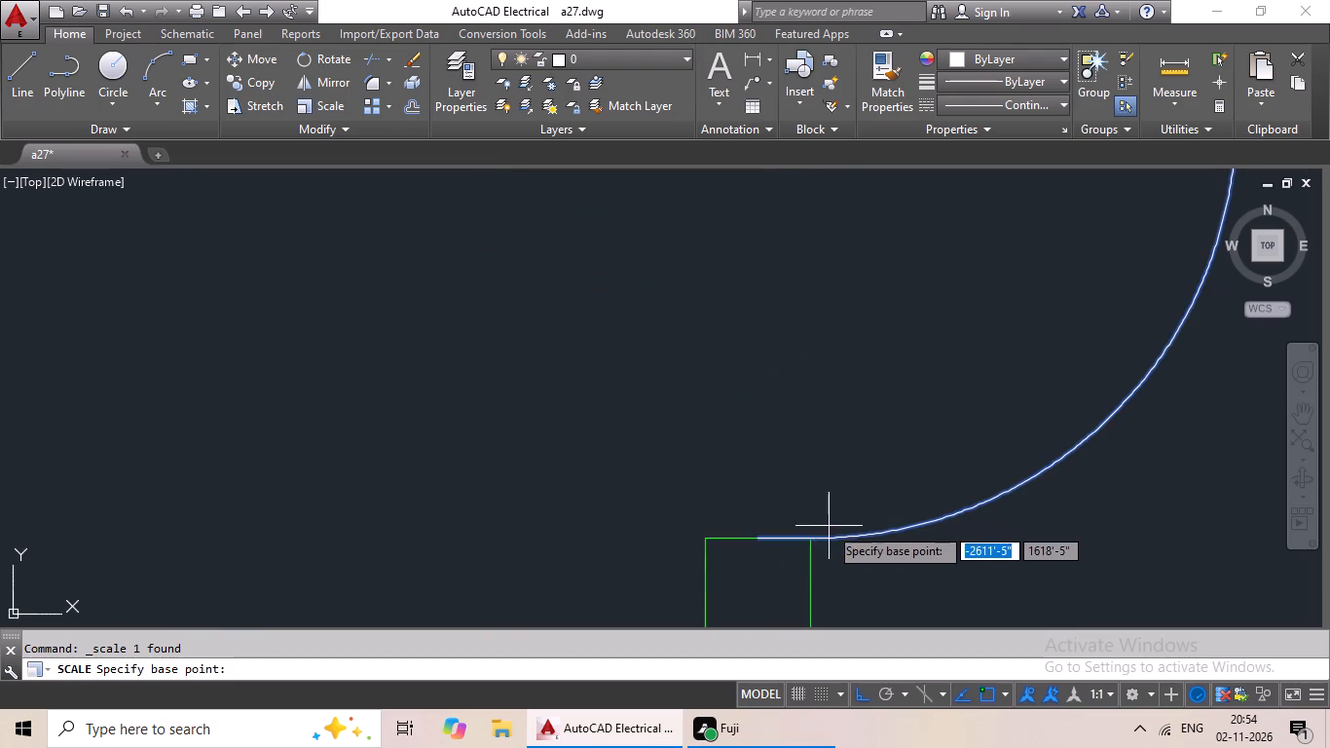
{"action": "left_click_drag", "start_coordinate": [758, 542], "coordinate": [757, 532]}
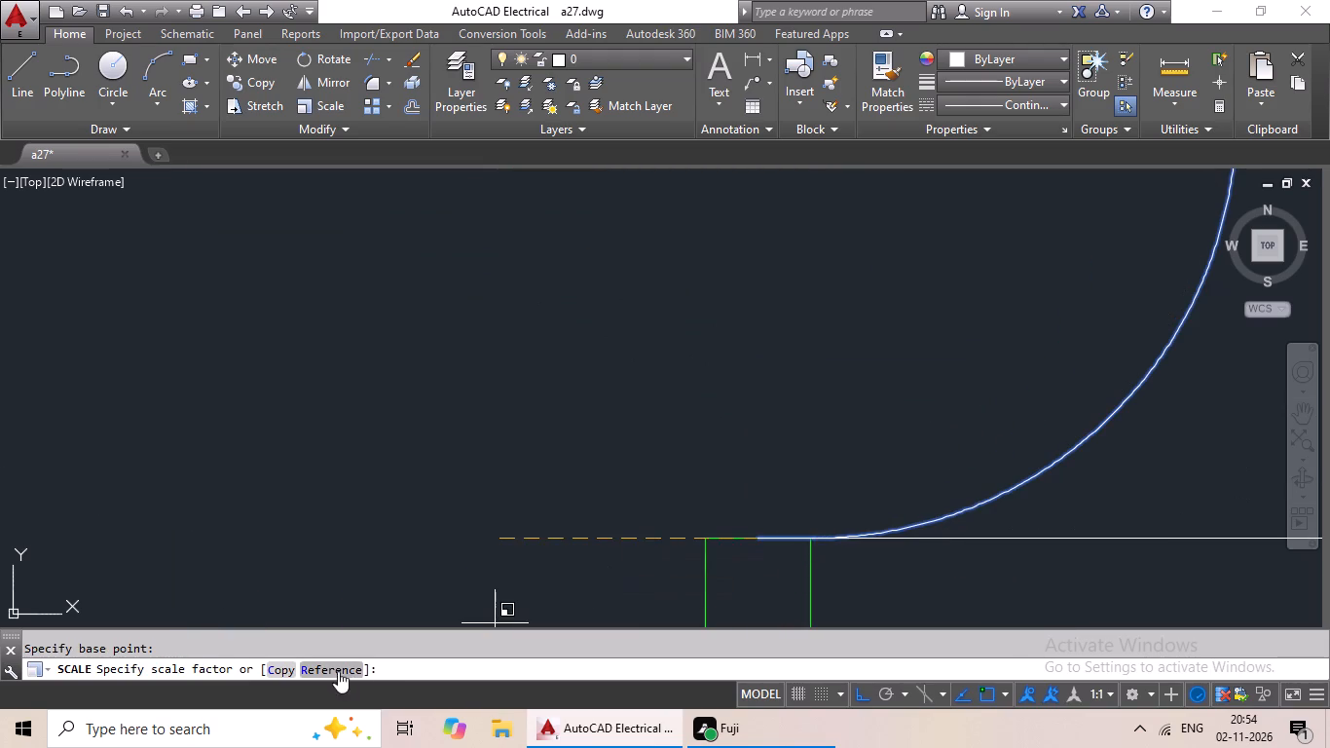
{"action": "left_click", "coordinate": [338, 671]}
{"action": "left_click_drag", "start_coordinate": [753, 542], "coordinate": [756, 528]}
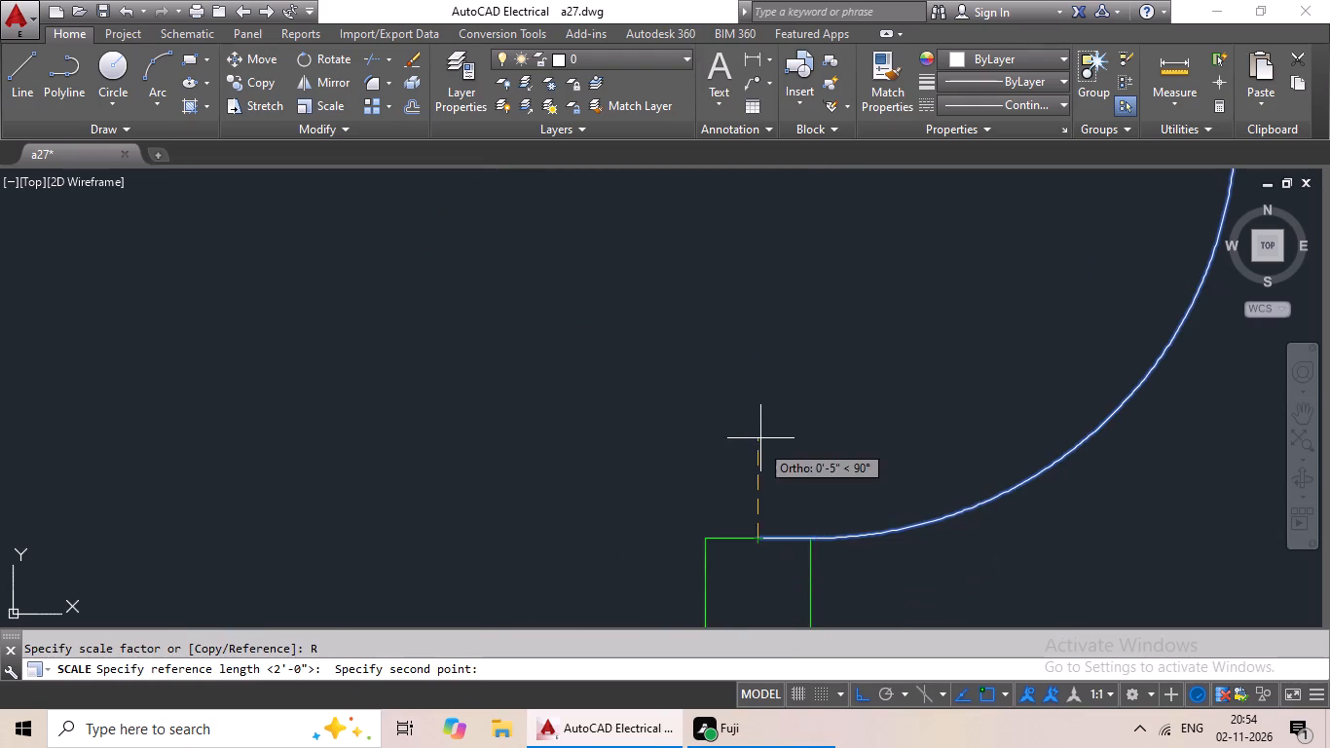
{"action": "scroll", "coordinate": [762, 420], "scroll_direction": "down", "scroll_amount": 3}
{"action": "middle_click_drag", "start_coordinate": [761, 418], "coordinate": [728, 538]}
{"action": "scroll", "coordinate": [725, 451], "scroll_direction": "up", "scroll_amount": 3}
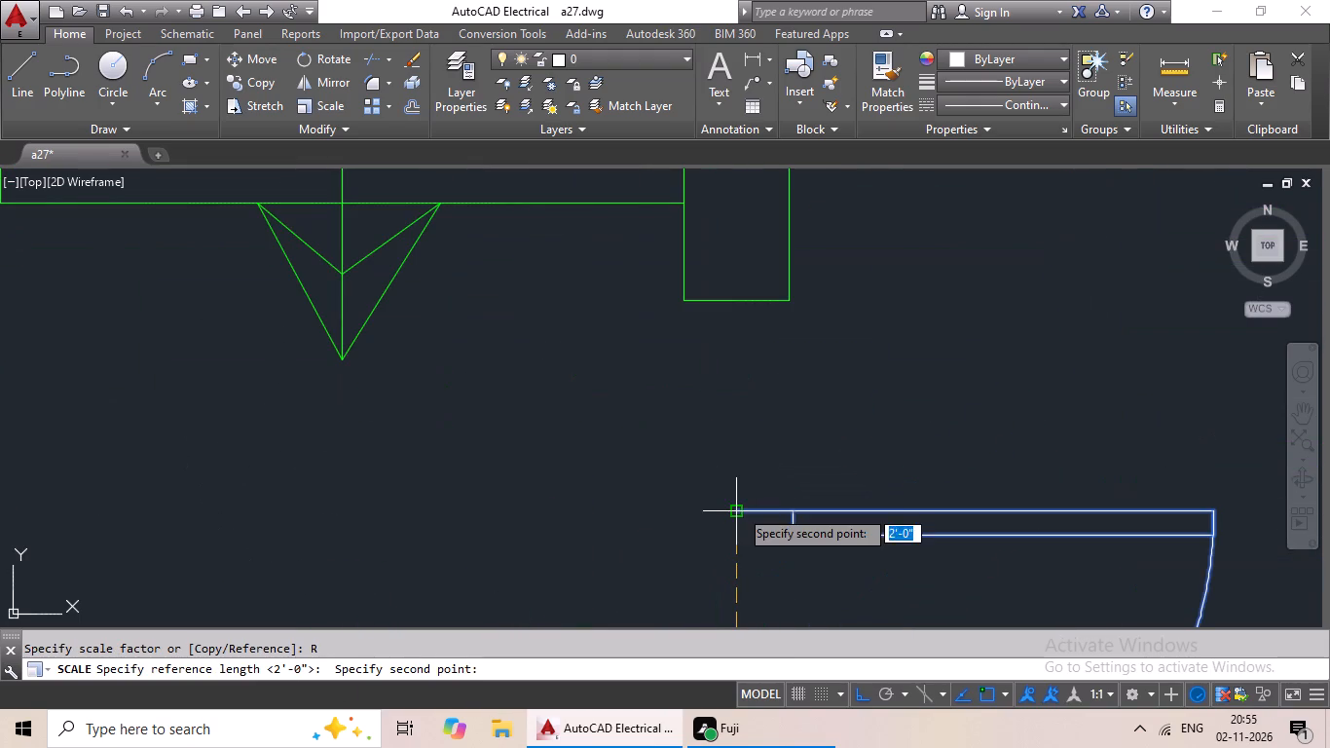
{"action": "left_click_drag", "start_coordinate": [739, 508], "coordinate": [738, 499]}
{"action": "left_click", "coordinate": [735, 295]}
Copy the downward-swinging door beside the left small room and paste it on the left jamb of the left passage below the staircase.
{"action": "scroll", "coordinate": [866, 326], "scroll_direction": "down", "scroll_amount": 2}
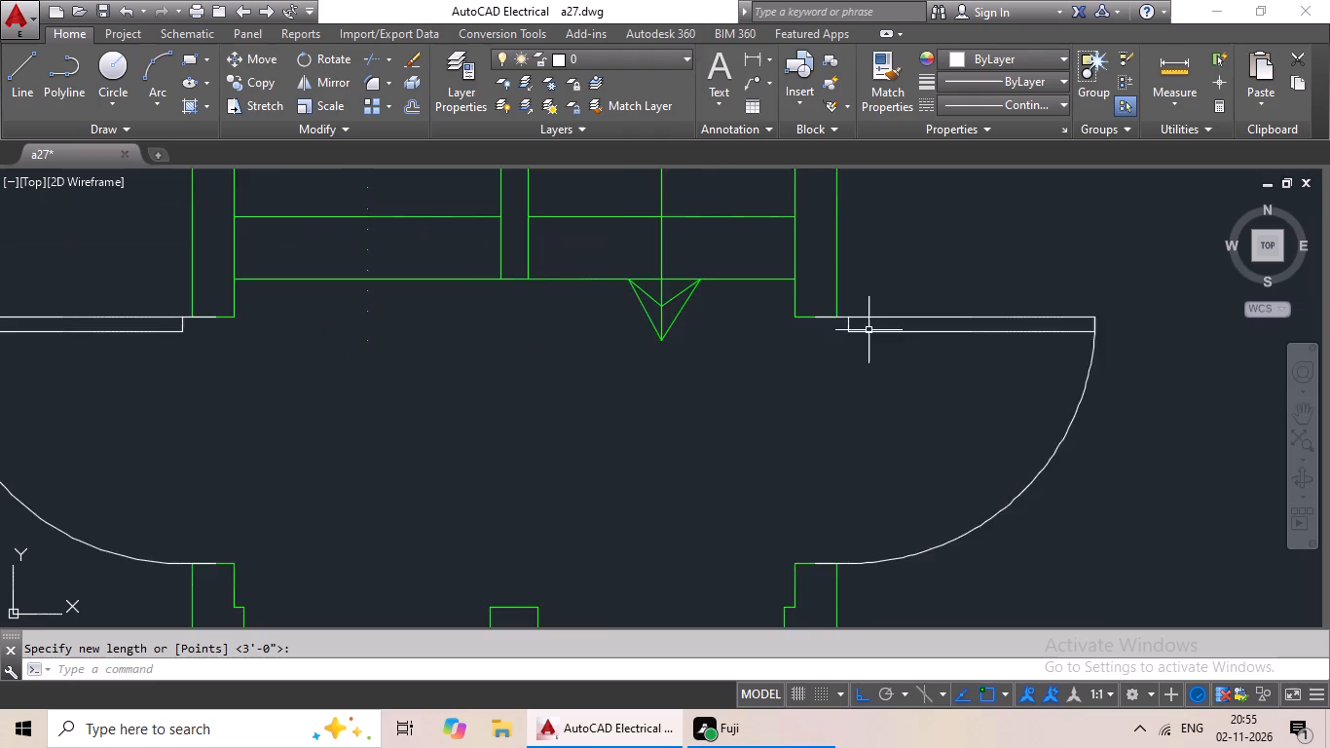
{"action": "scroll", "coordinate": [869, 333], "scroll_direction": "down", "scroll_amount": 2}
{"action": "middle_click_drag", "start_coordinate": [920, 419], "coordinate": [879, 345]}
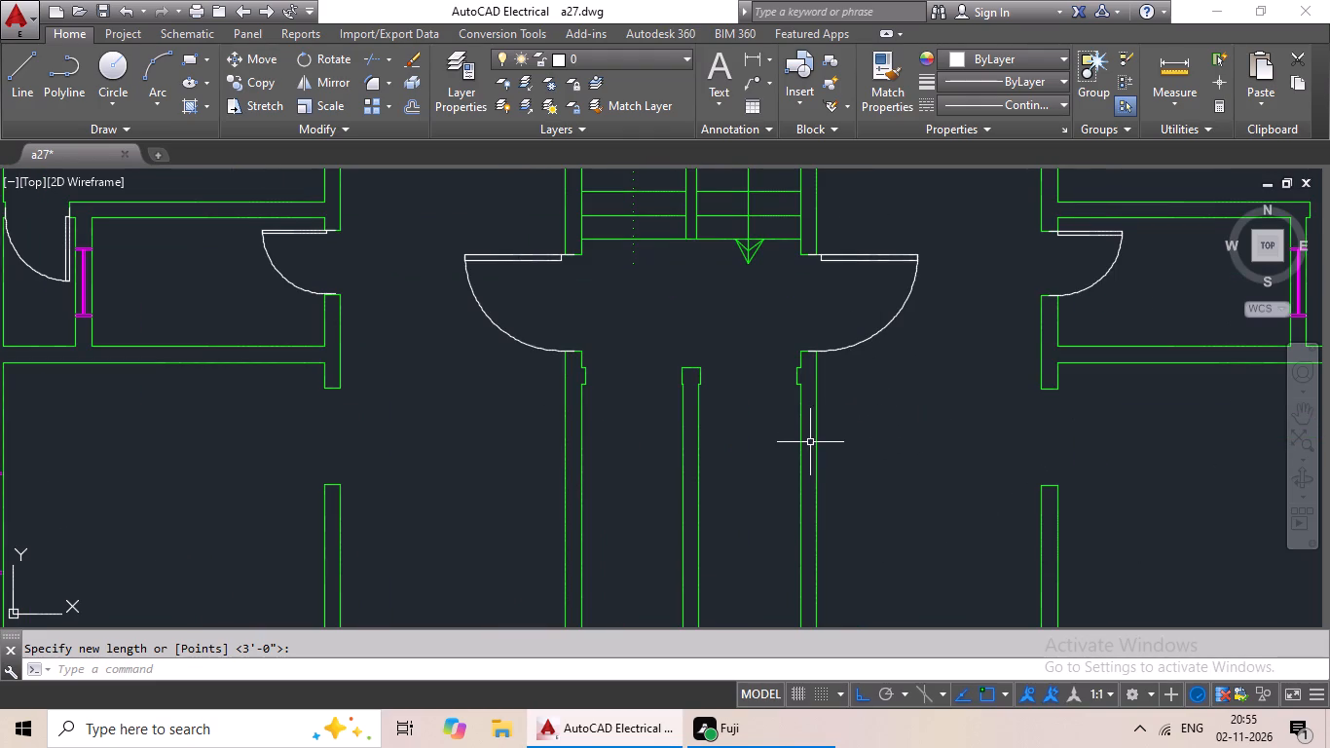
{"action": "left_click", "coordinate": [35, 273]}
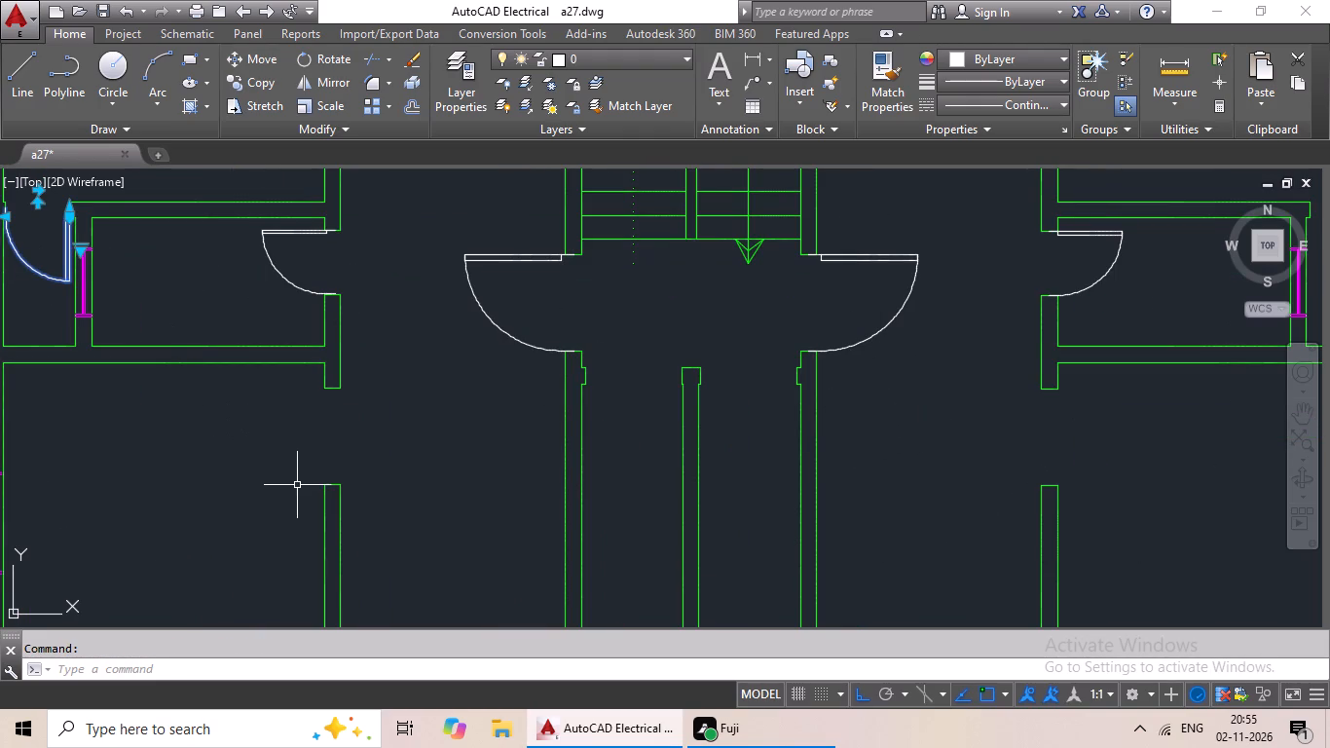
{"action": "key", "text": "ctrl+c"}
{"action": "key", "text": "ctrl+v"}
{"action": "scroll", "coordinate": [640, 429], "scroll_direction": "up", "scroll_amount": 1}
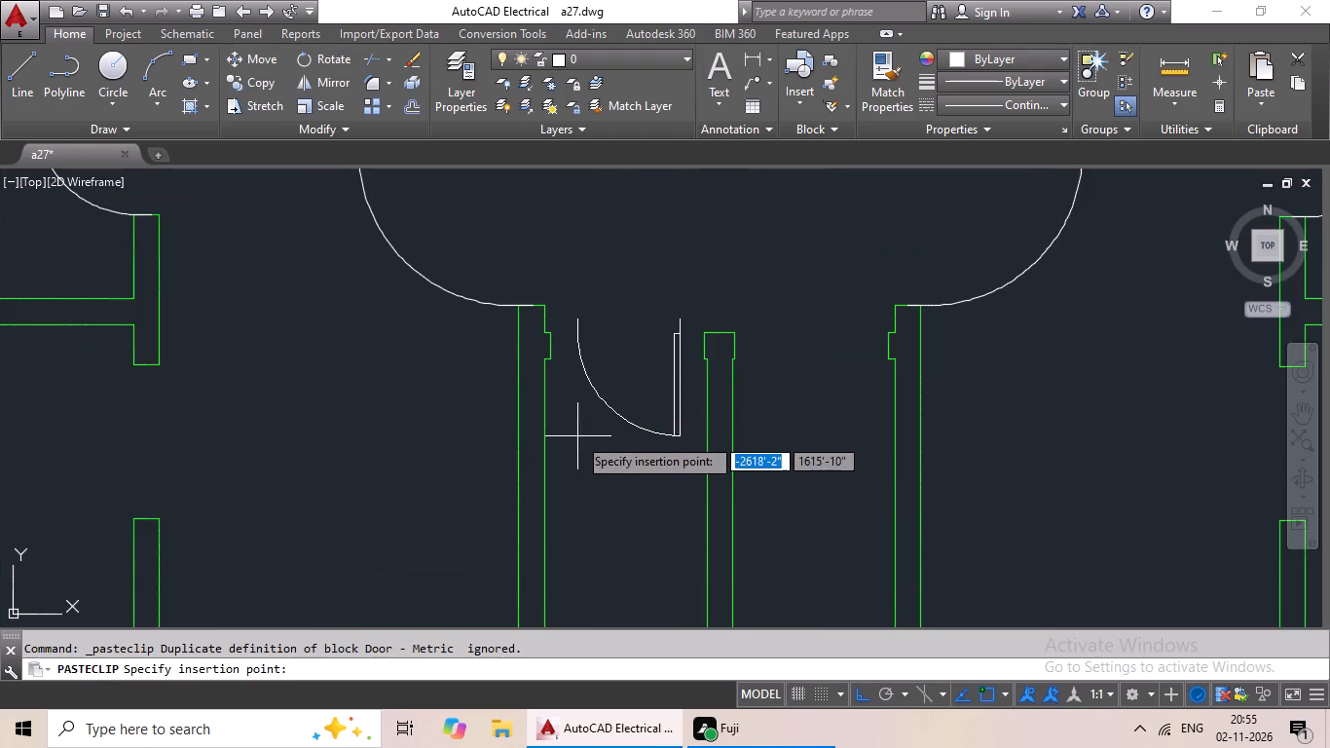
{"action": "scroll", "coordinate": [556, 448], "scroll_direction": "up", "scroll_amount": 2}
{"action": "middle_click_drag", "start_coordinate": [543, 485], "coordinate": [564, 592]}
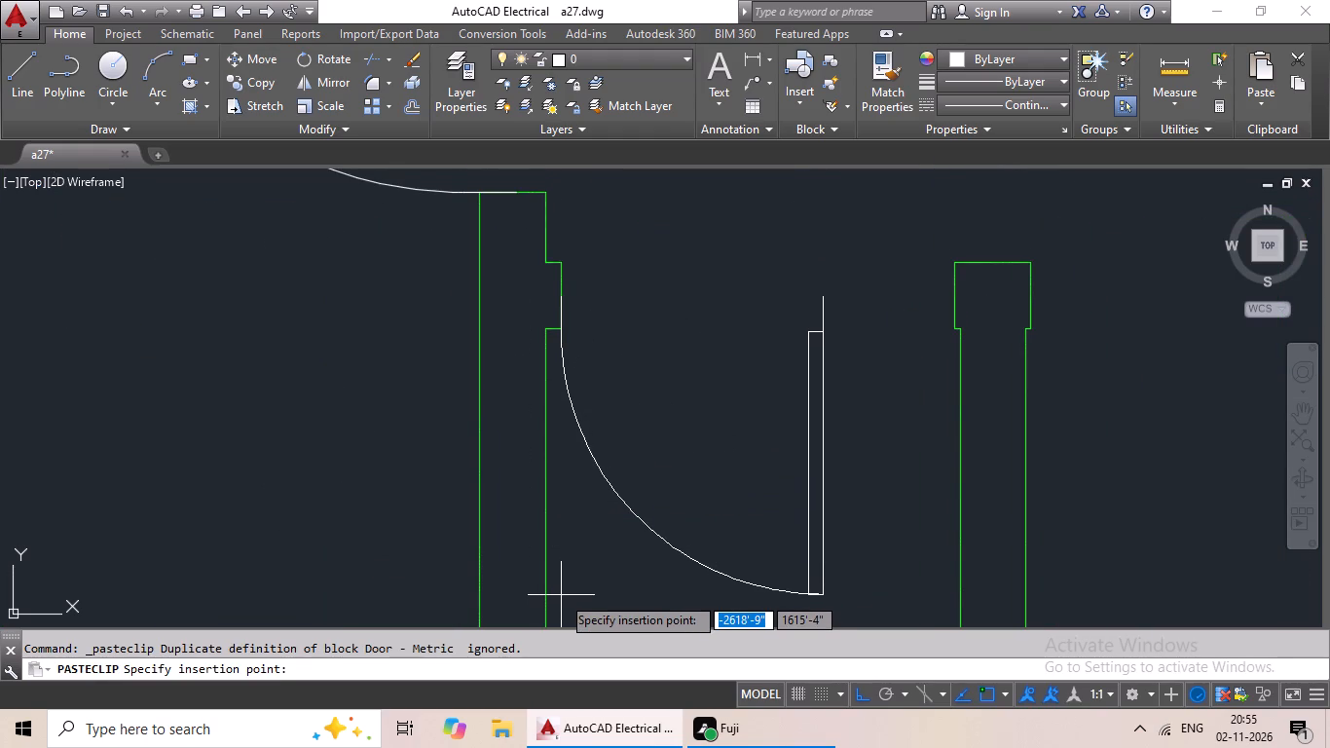
{"action": "left_click", "coordinate": [561, 595]}
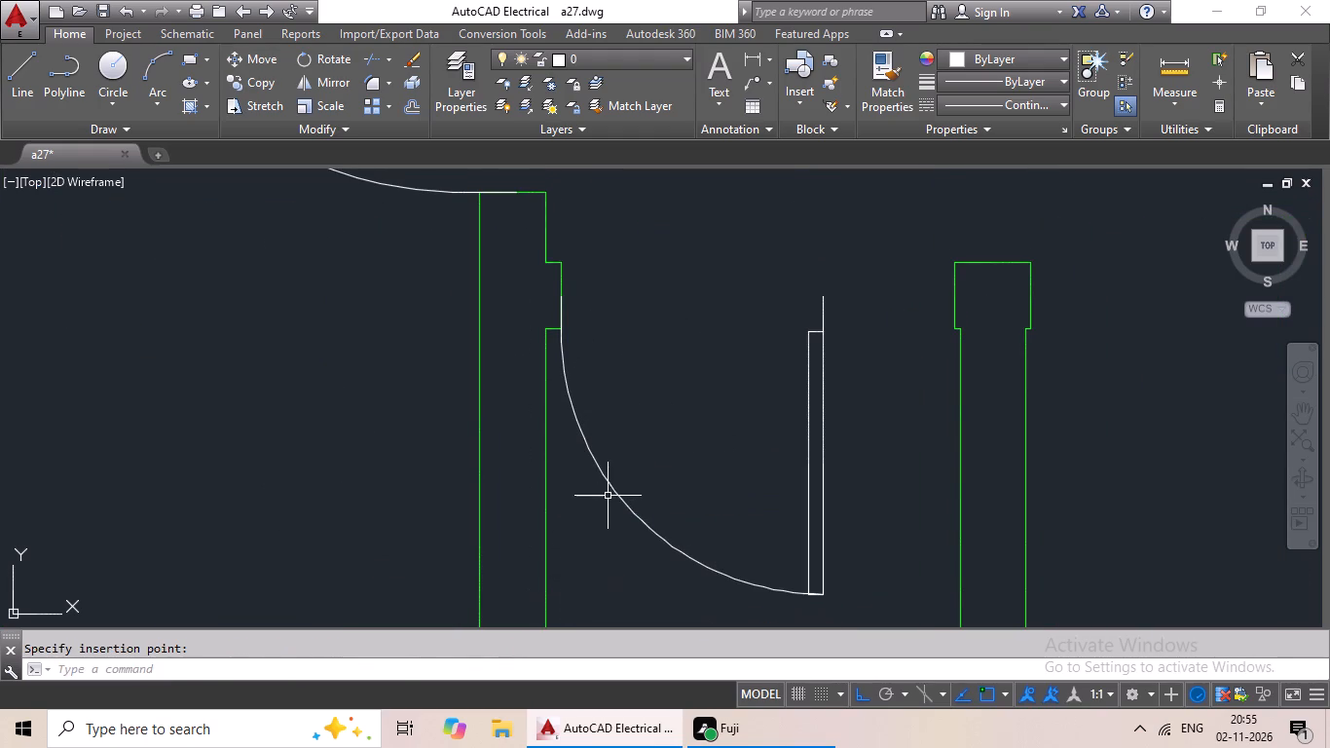
Scale the pasted passage door by reference from its left-jamb end so that it spans to the central wall's jamb.
{"action": "left_click", "coordinate": [608, 496]}
{"action": "left_click", "coordinate": [618, 483]}
{"action": "left_click", "coordinate": [616, 490]}
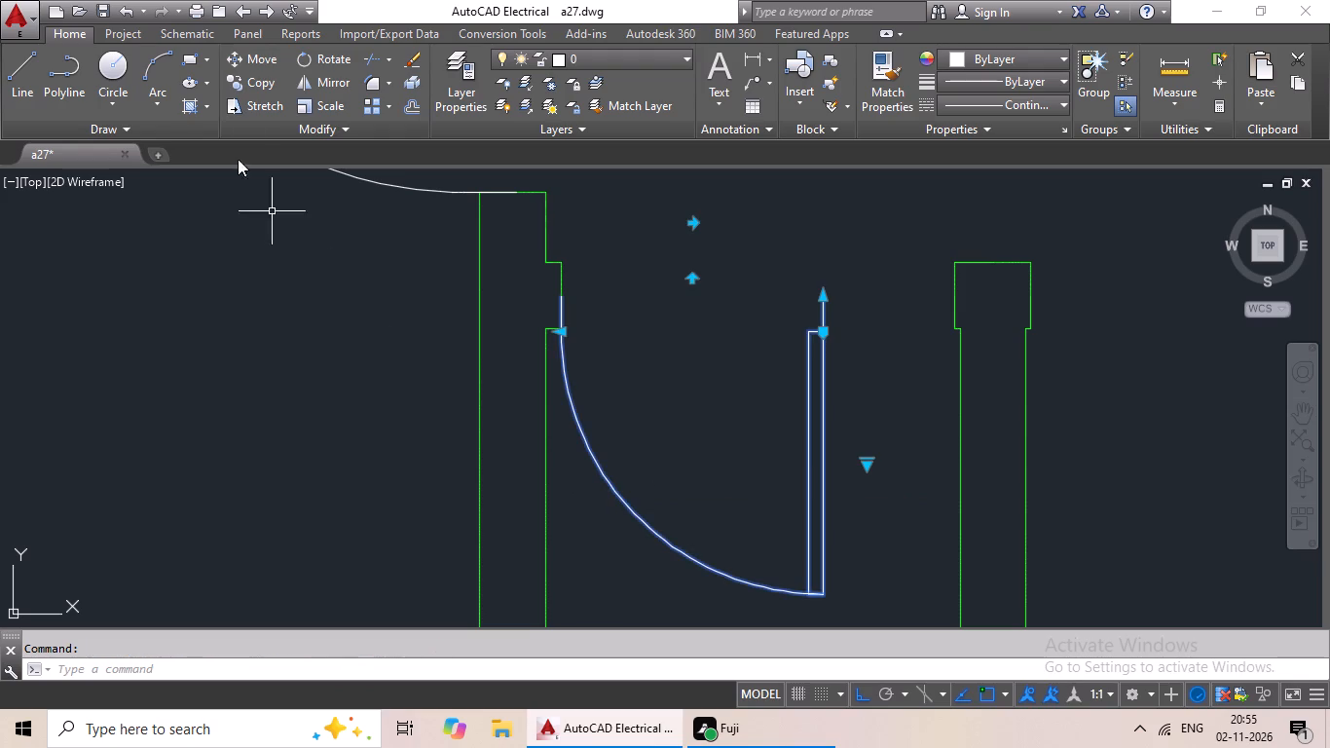
{"action": "left_click", "coordinate": [323, 102]}
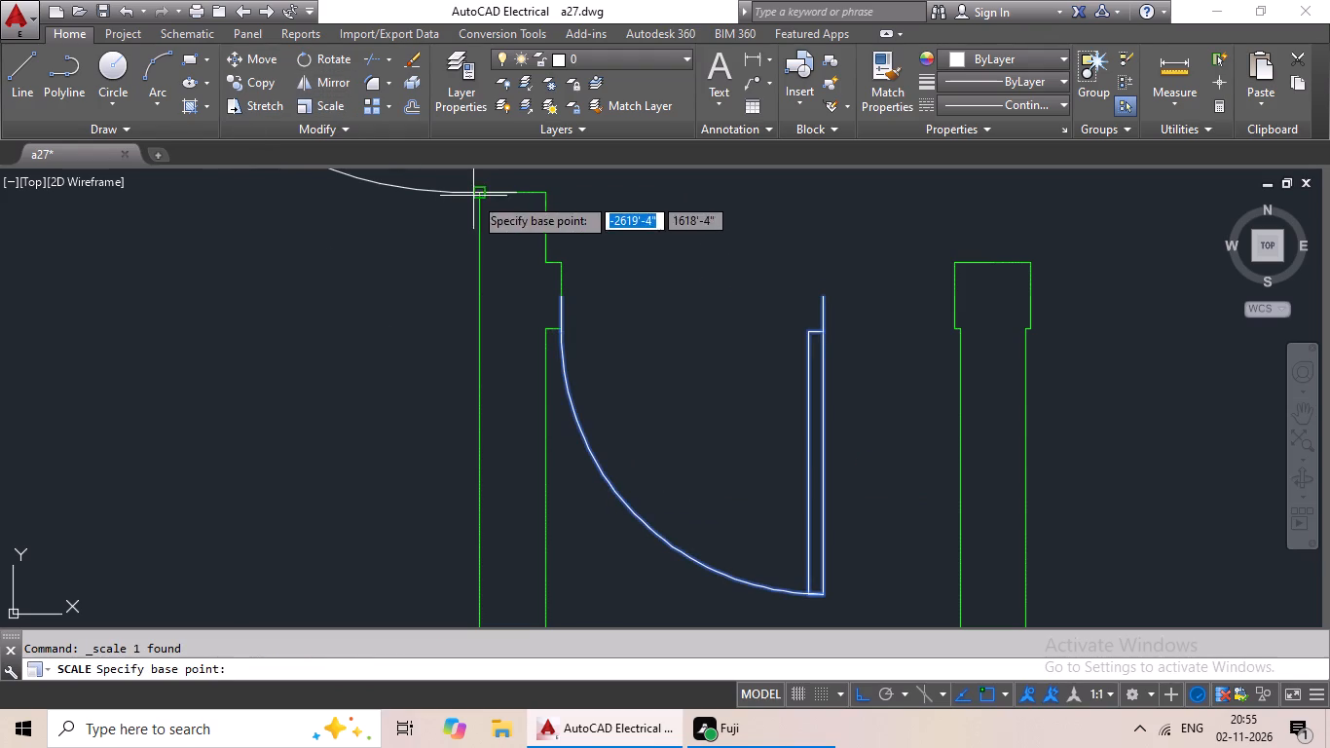
{"action": "left_click", "coordinate": [566, 300]}
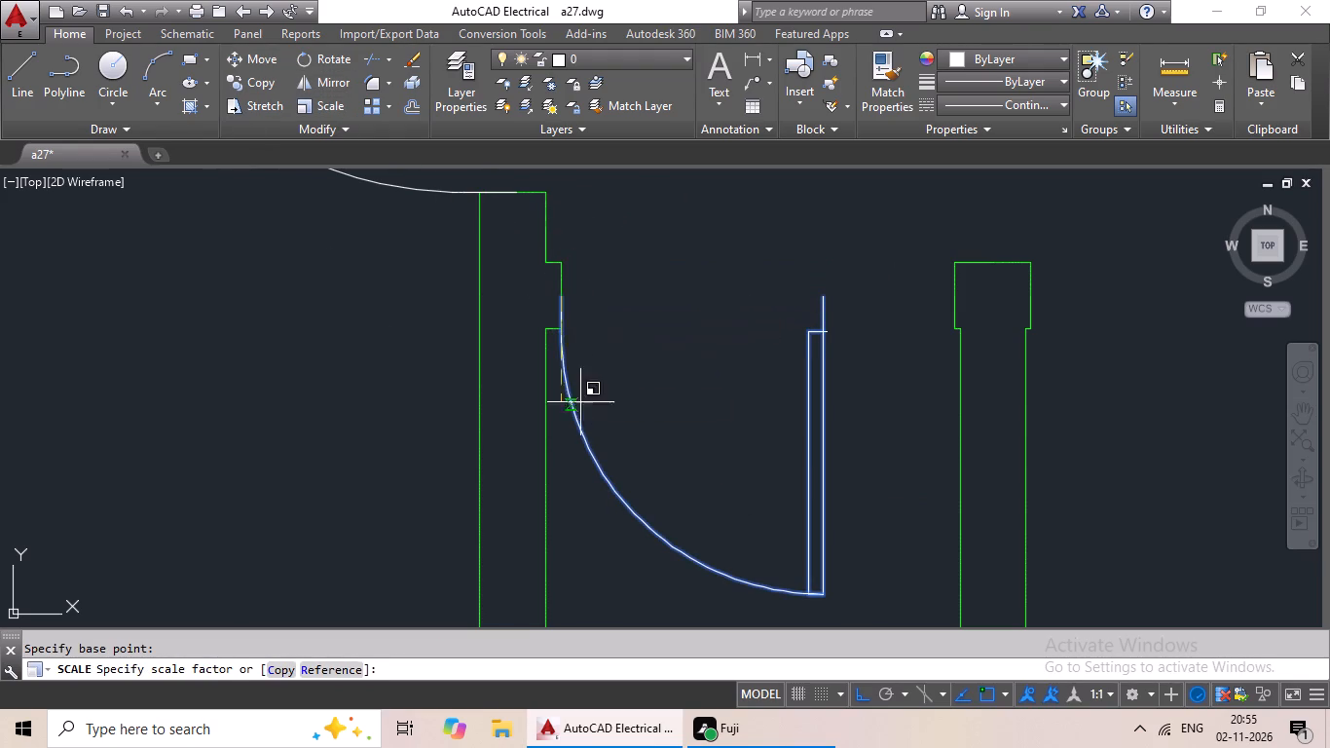
{"action": "left_click", "coordinate": [314, 670]}
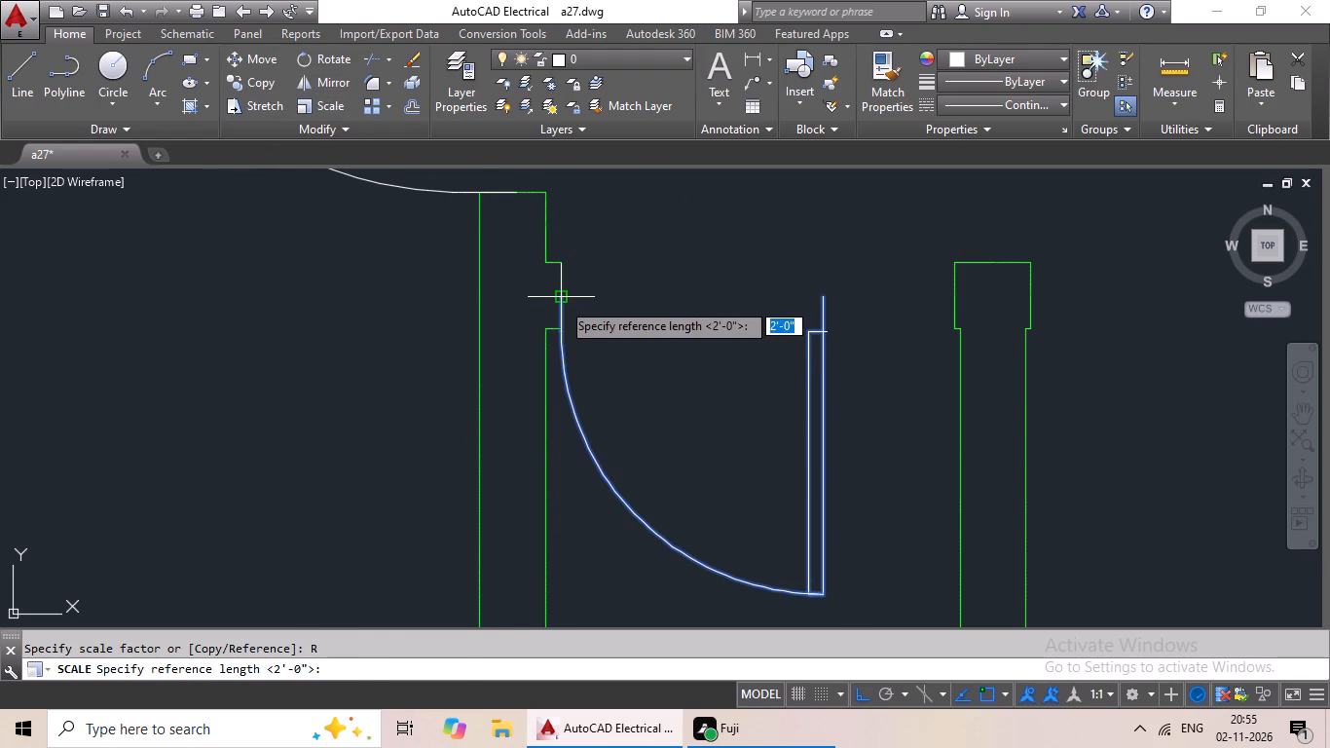
{"action": "left_click", "coordinate": [561, 301]}
{"action": "left_click_drag", "start_coordinate": [828, 299], "coordinate": [858, 299]}
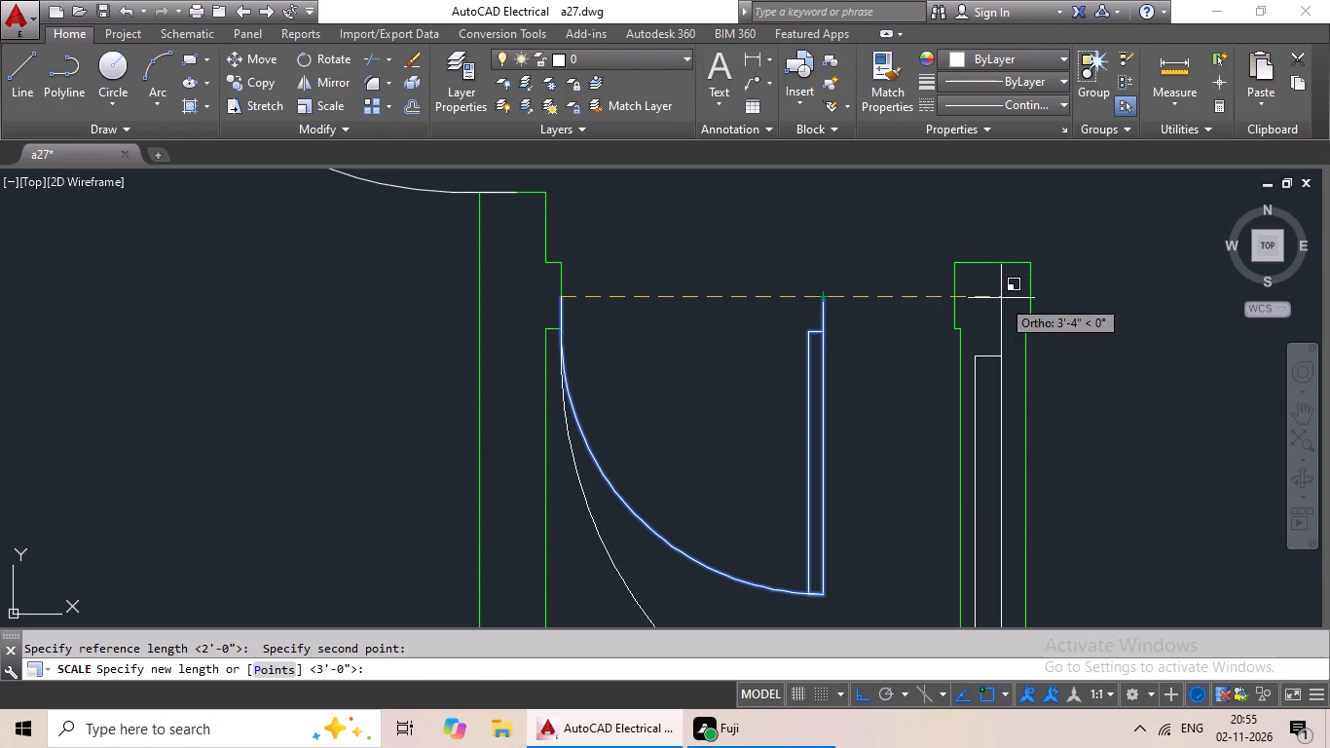
{"action": "left_click", "coordinate": [954, 291]}
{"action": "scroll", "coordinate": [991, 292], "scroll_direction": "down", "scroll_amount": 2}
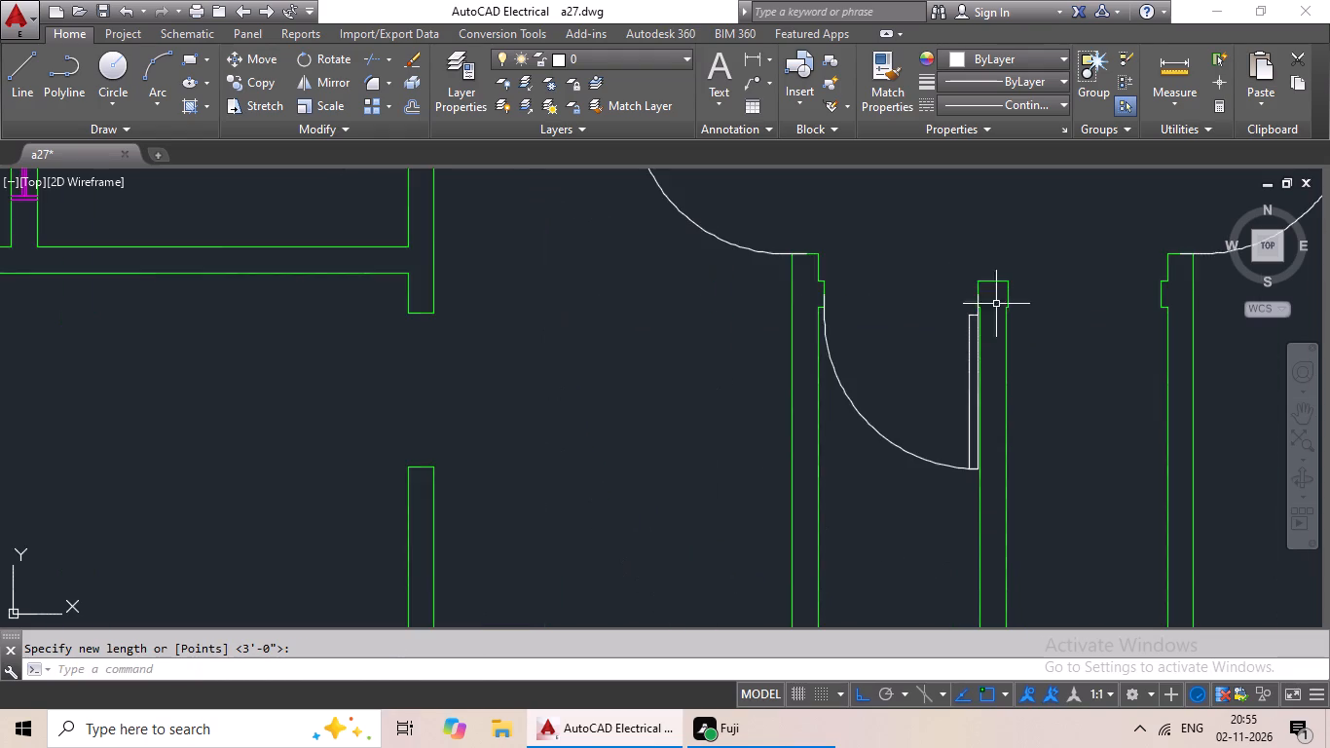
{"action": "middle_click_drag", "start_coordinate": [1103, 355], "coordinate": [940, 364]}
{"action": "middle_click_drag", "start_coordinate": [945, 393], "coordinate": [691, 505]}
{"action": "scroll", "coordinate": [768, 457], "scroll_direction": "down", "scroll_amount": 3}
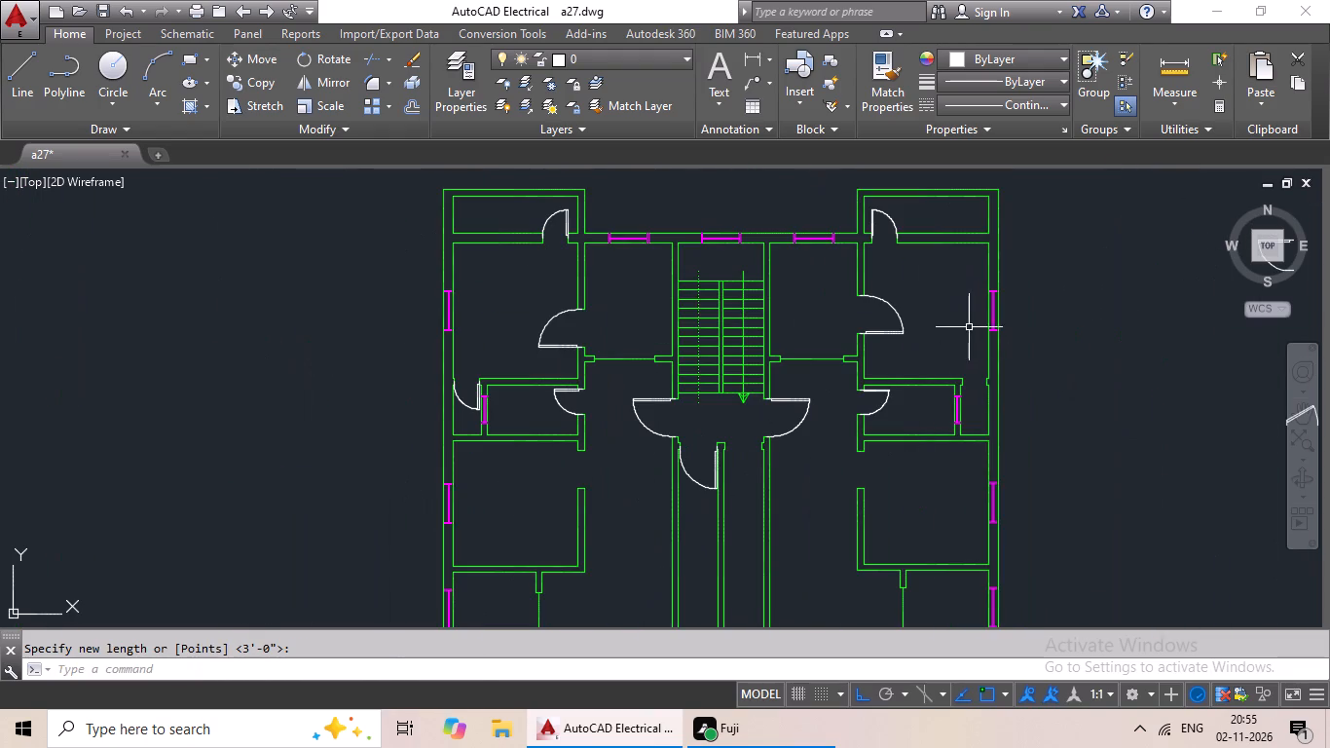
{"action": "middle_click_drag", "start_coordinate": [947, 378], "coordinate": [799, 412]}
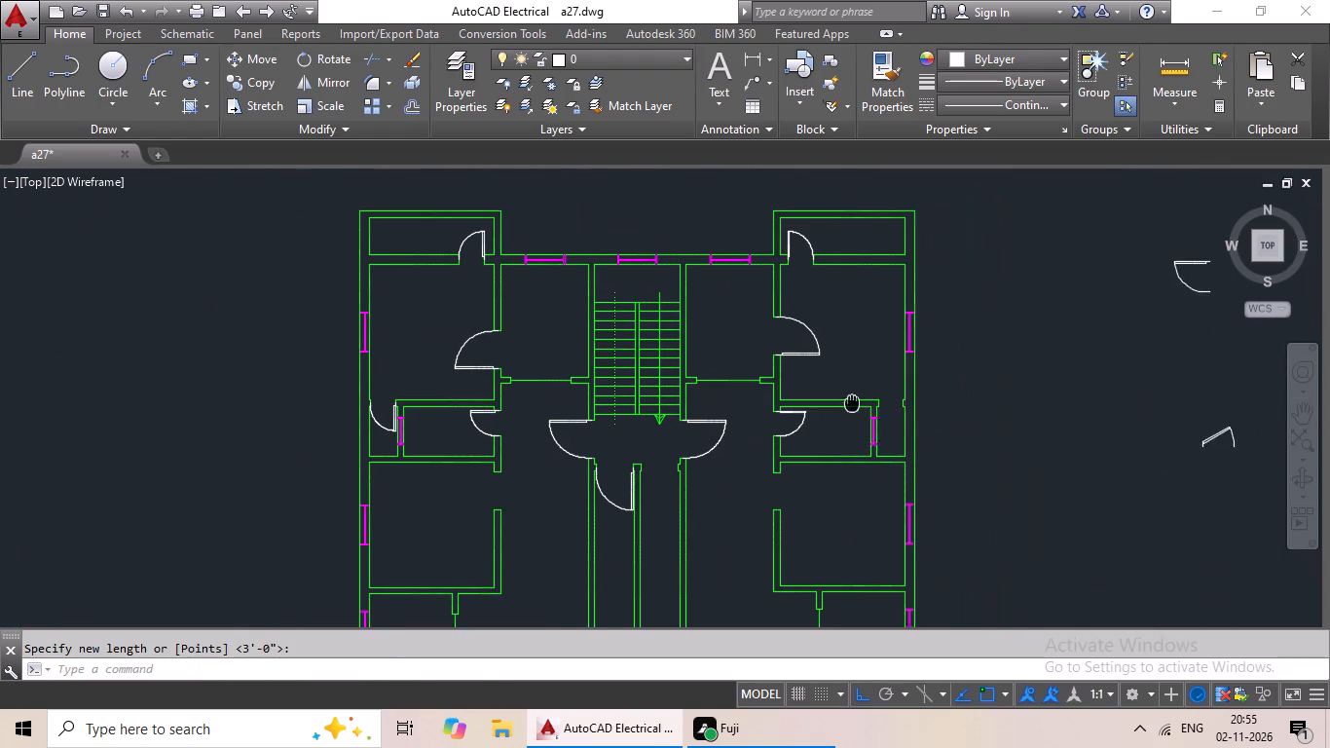
Rotate the spare downward-swinging door outside the plan by 90° about the open end of its leaf.
{"action": "middle_click_drag", "start_coordinate": [918, 403], "coordinate": [827, 436]}
{"action": "middle_click_drag", "start_coordinate": [910, 421], "coordinate": [648, 493]}
{"action": "left_click", "coordinate": [789, 376]}
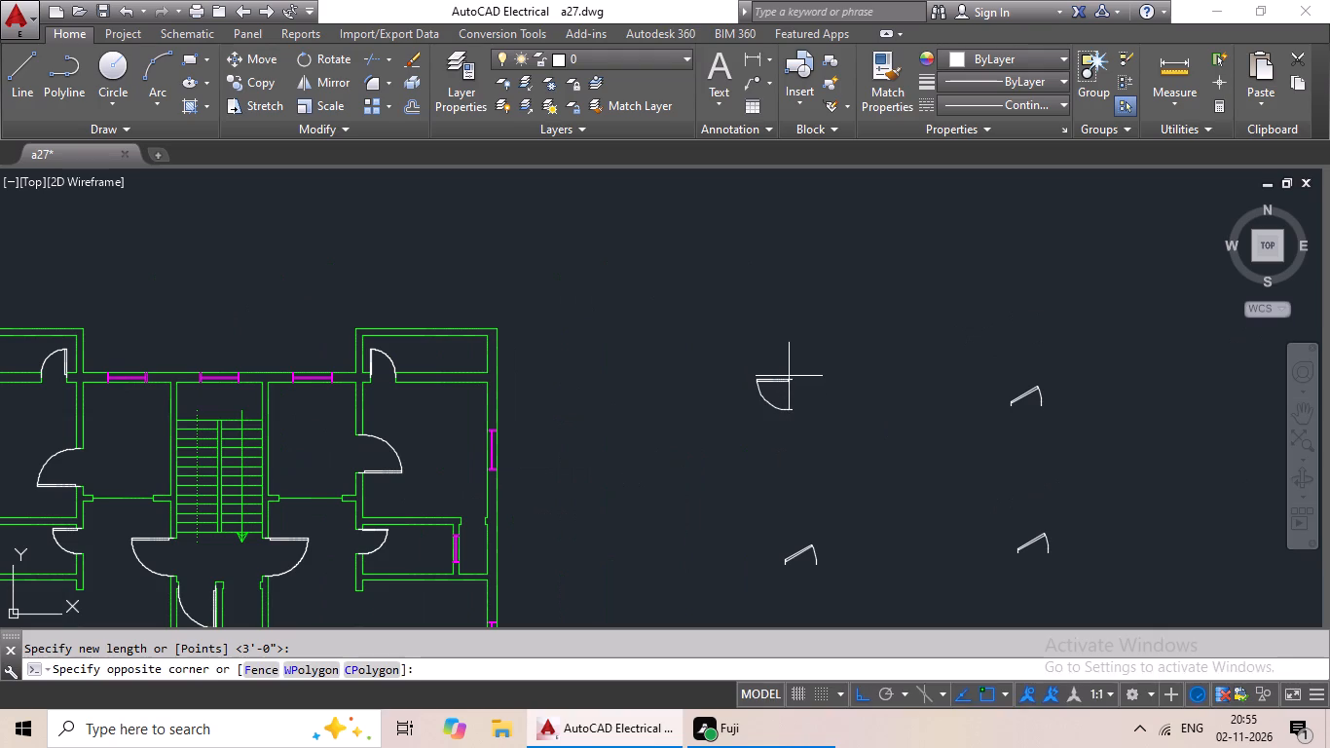
{"action": "left_click", "coordinate": [788, 379]}
{"action": "left_click", "coordinate": [776, 385]}
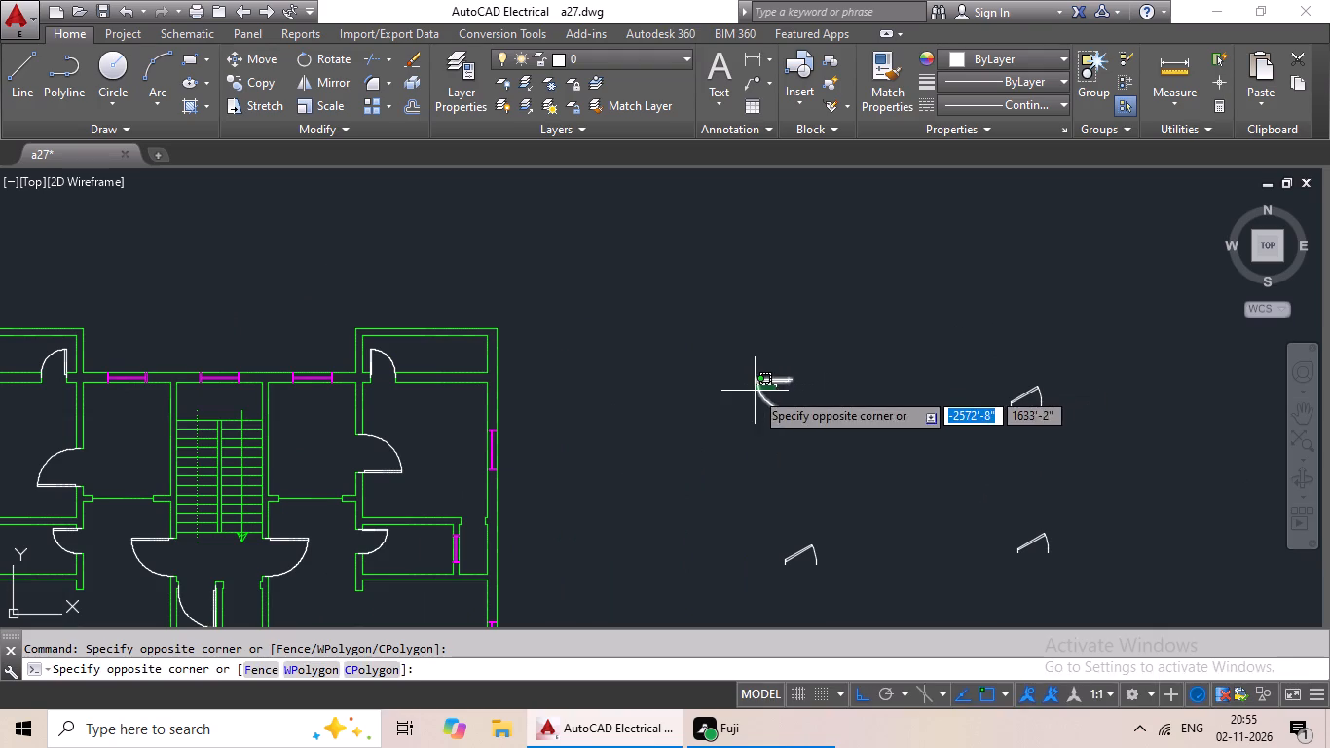
{"action": "left_click", "coordinate": [755, 391]}
{"action": "left_click", "coordinate": [335, 59]}
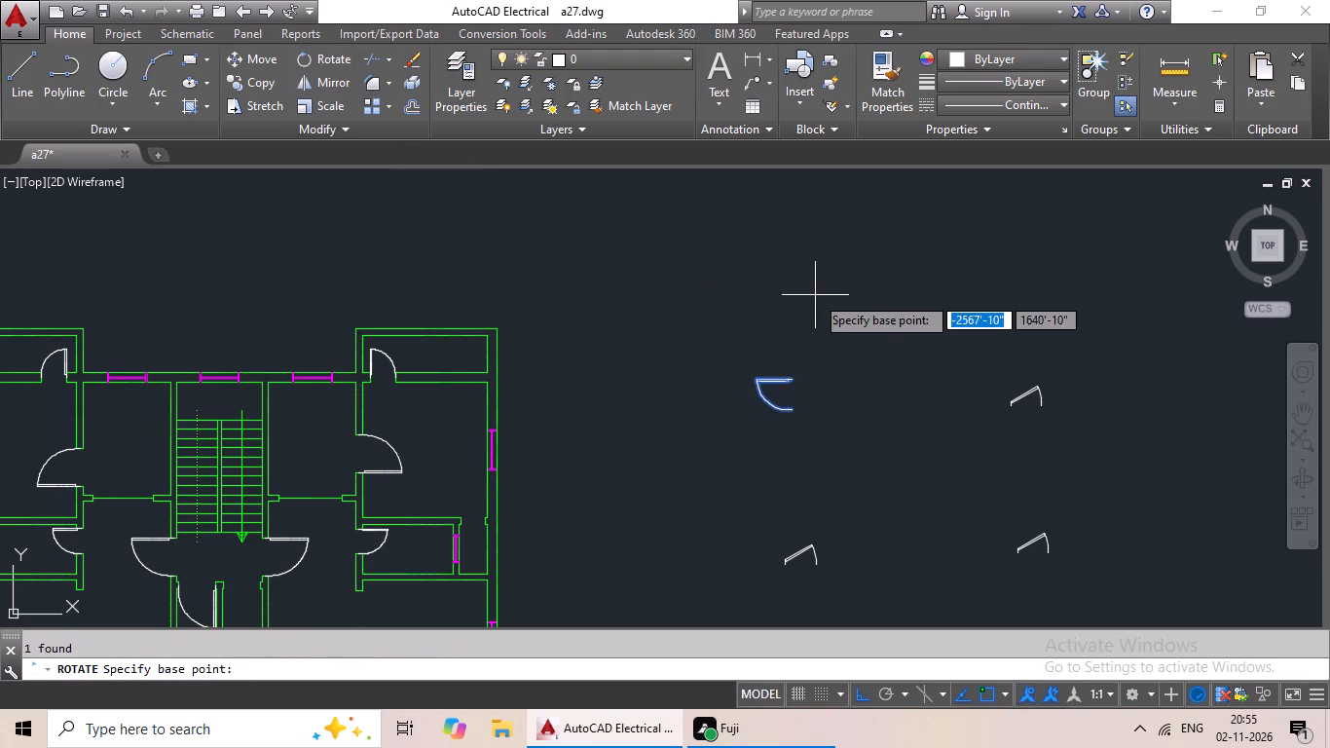
{"action": "left_click", "coordinate": [796, 379]}
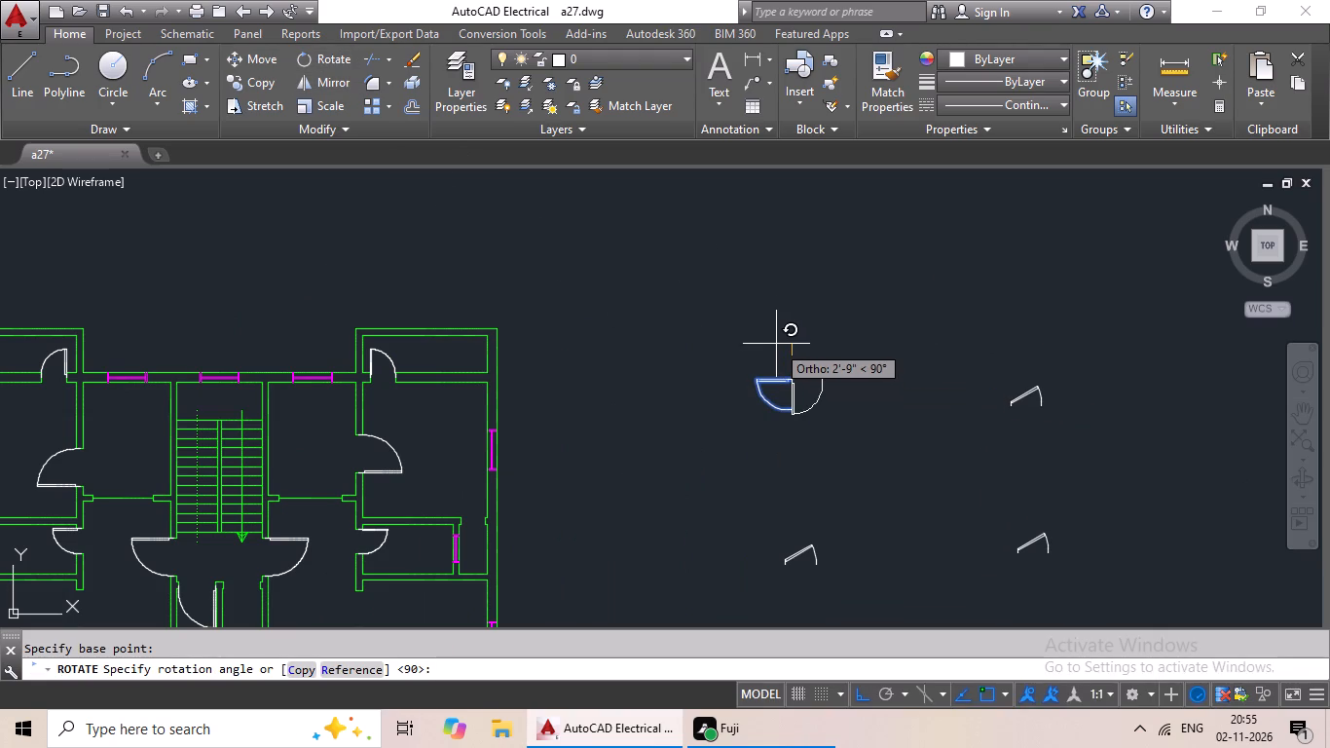
{"action": "left_click", "coordinate": [776, 344]}
Copy the rotated spare door and paste it into the narrow doorway beside the right half's outer wall, above the small windowed space.
{"action": "left_click", "coordinate": [795, 392]}
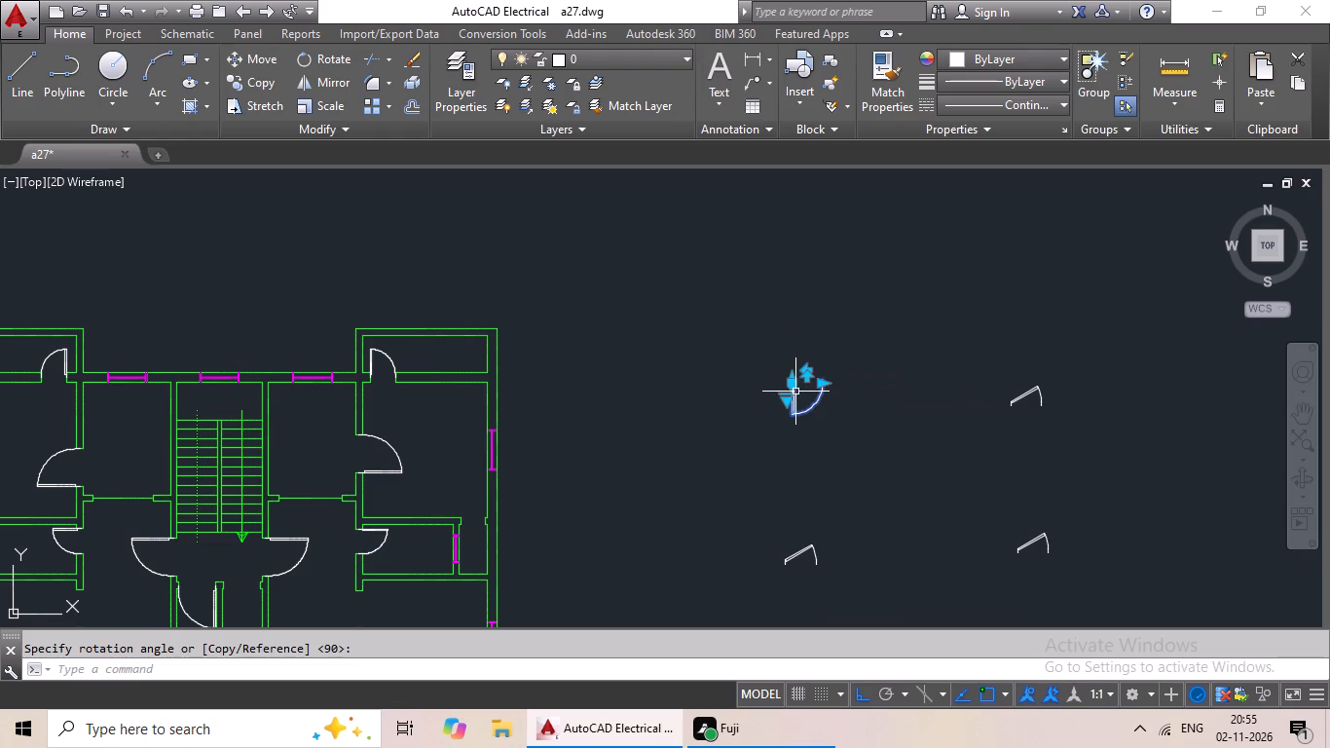
{"action": "key", "text": "ctrl+c"}
{"action": "key", "text": "ctrl+v"}
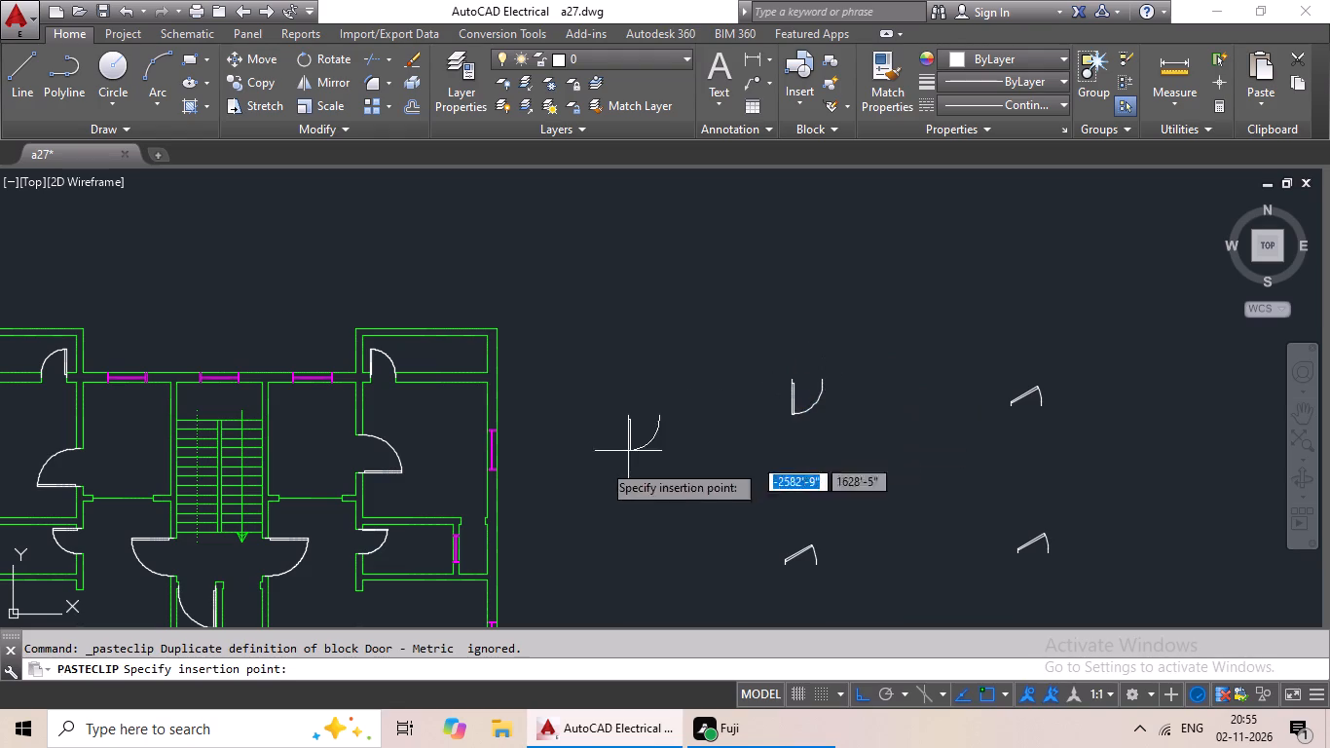
{"action": "middle_click_drag", "start_coordinate": [510, 517], "coordinate": [685, 334]}
{"action": "scroll", "coordinate": [635, 369], "scroll_direction": "up", "scroll_amount": 4}
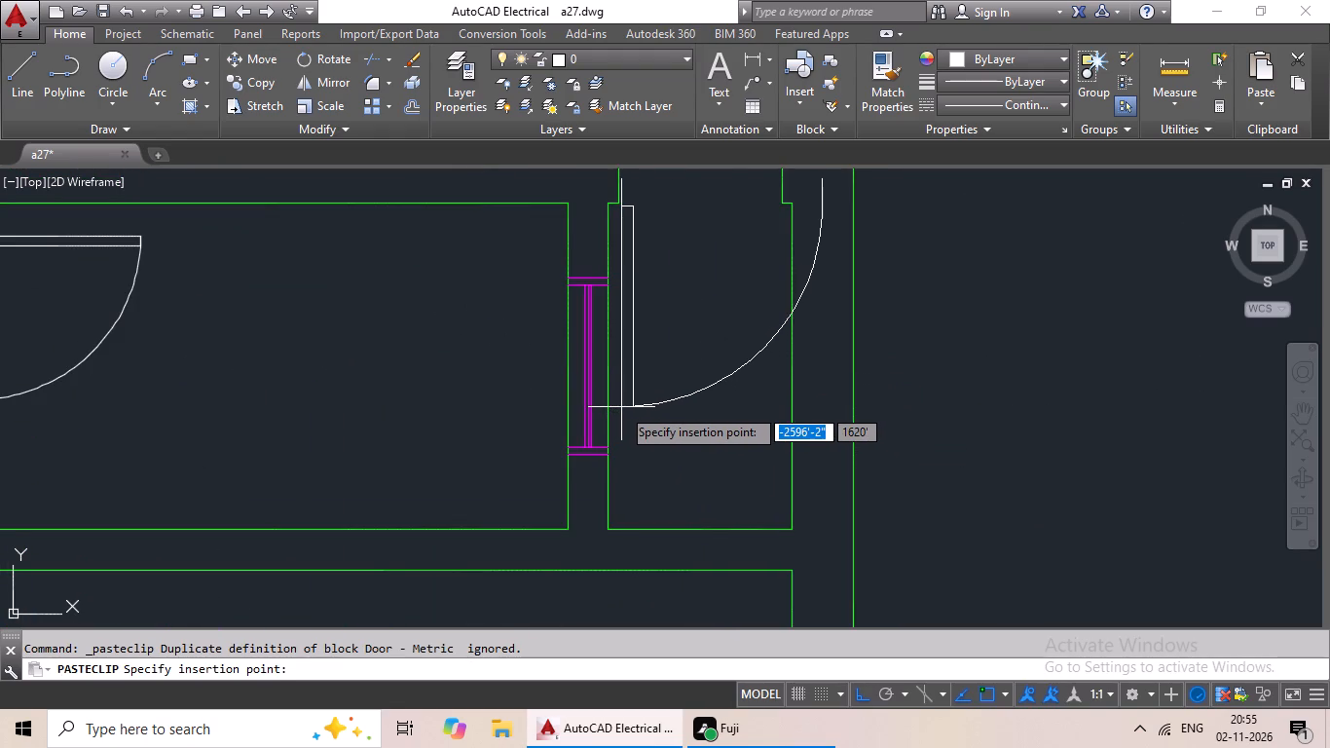